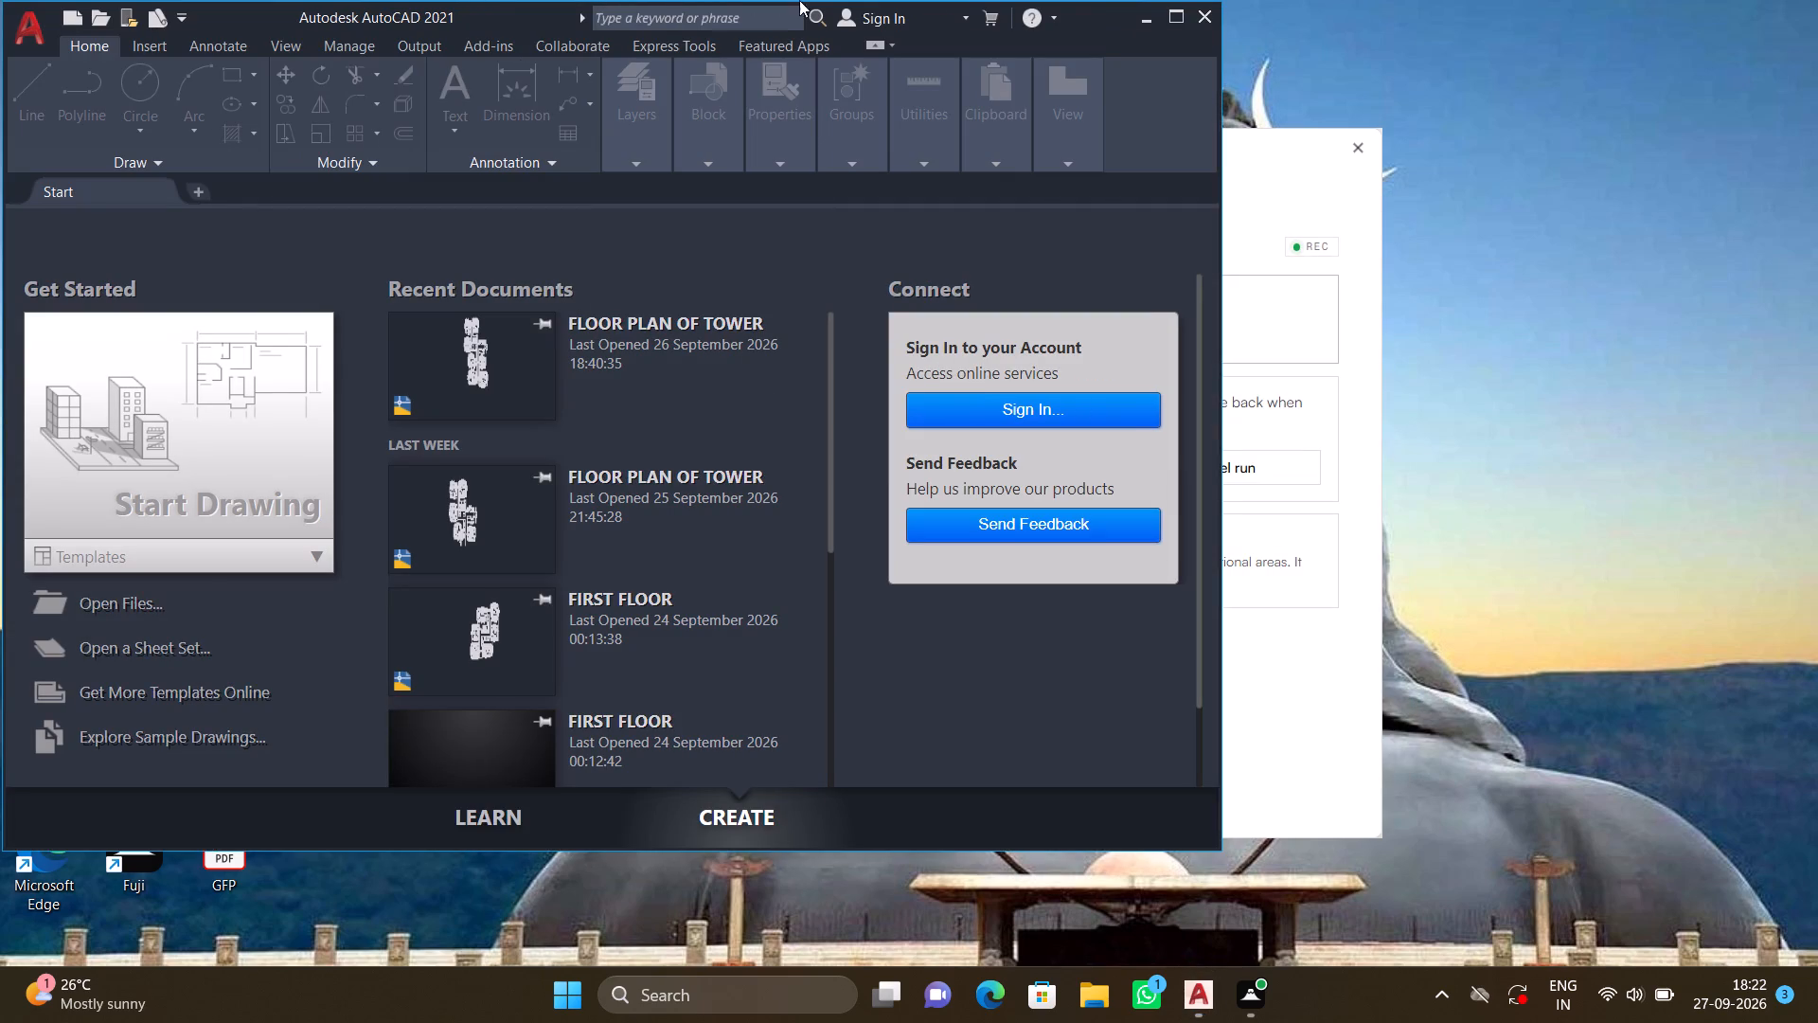
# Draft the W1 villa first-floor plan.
# Maximize the application window and start a new blank drawing.
pyautogui.click(1174, 9)
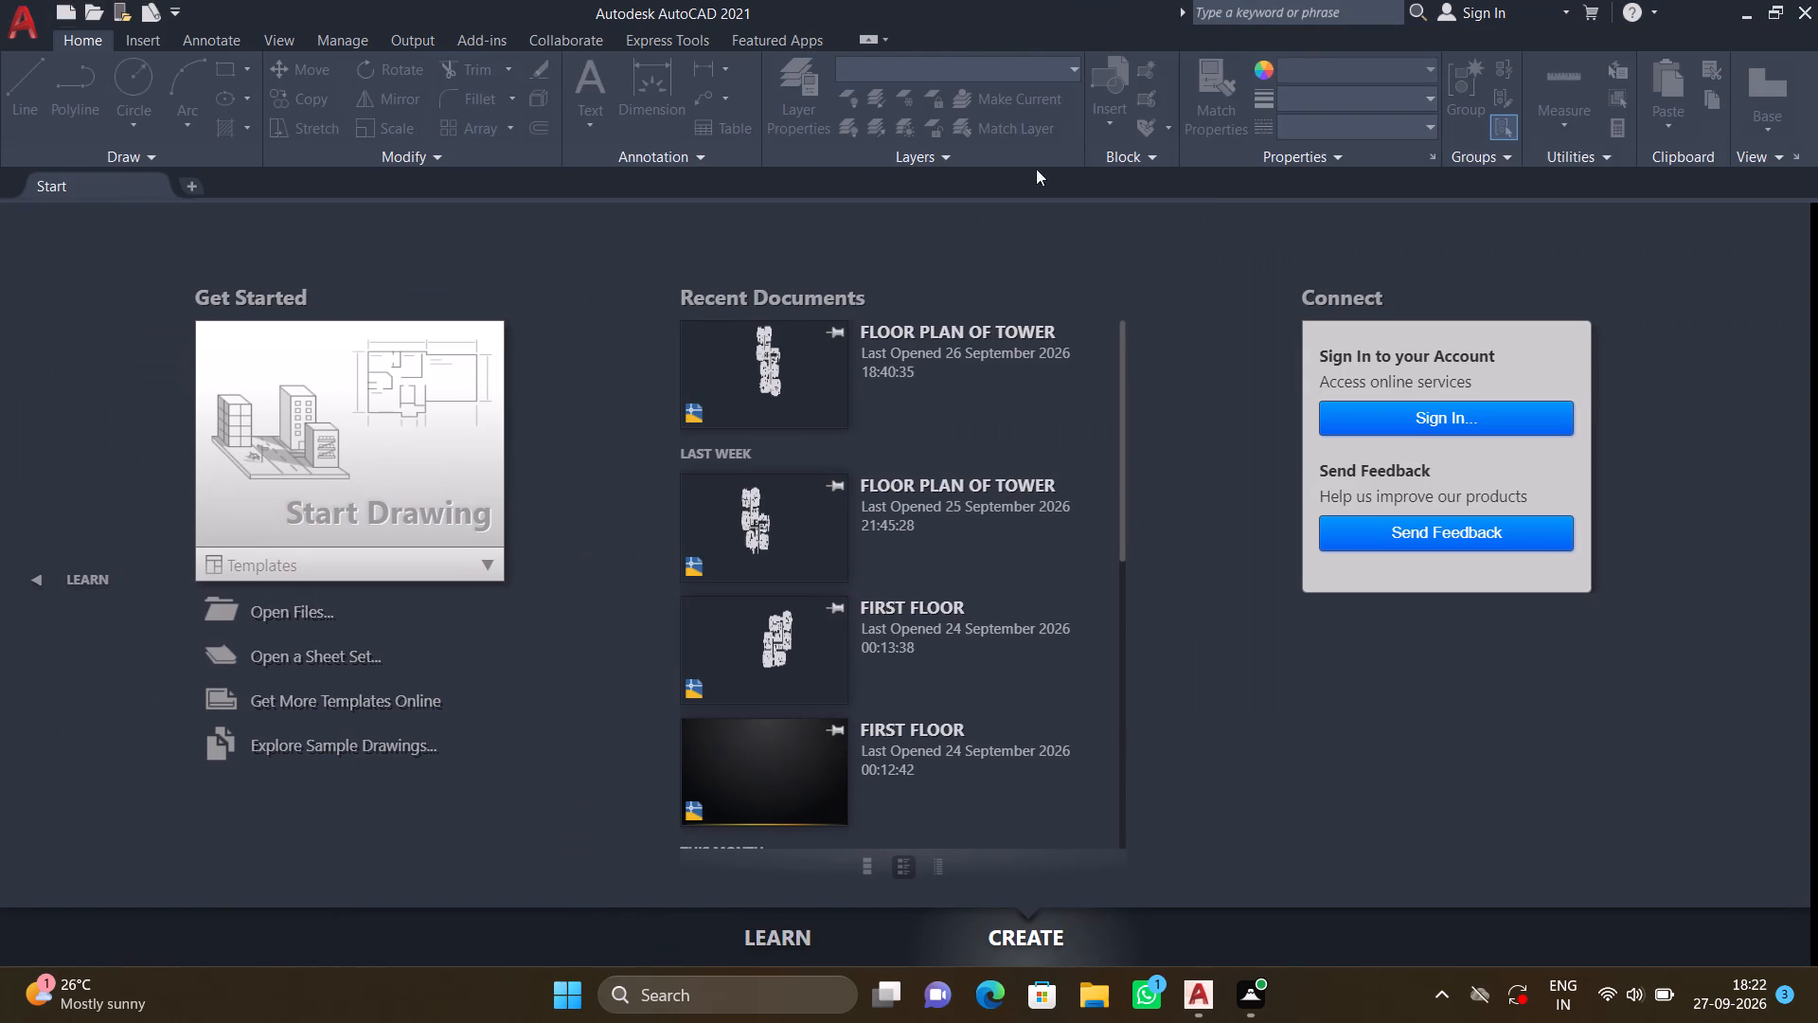
pyautogui.doubleClick(401, 413)
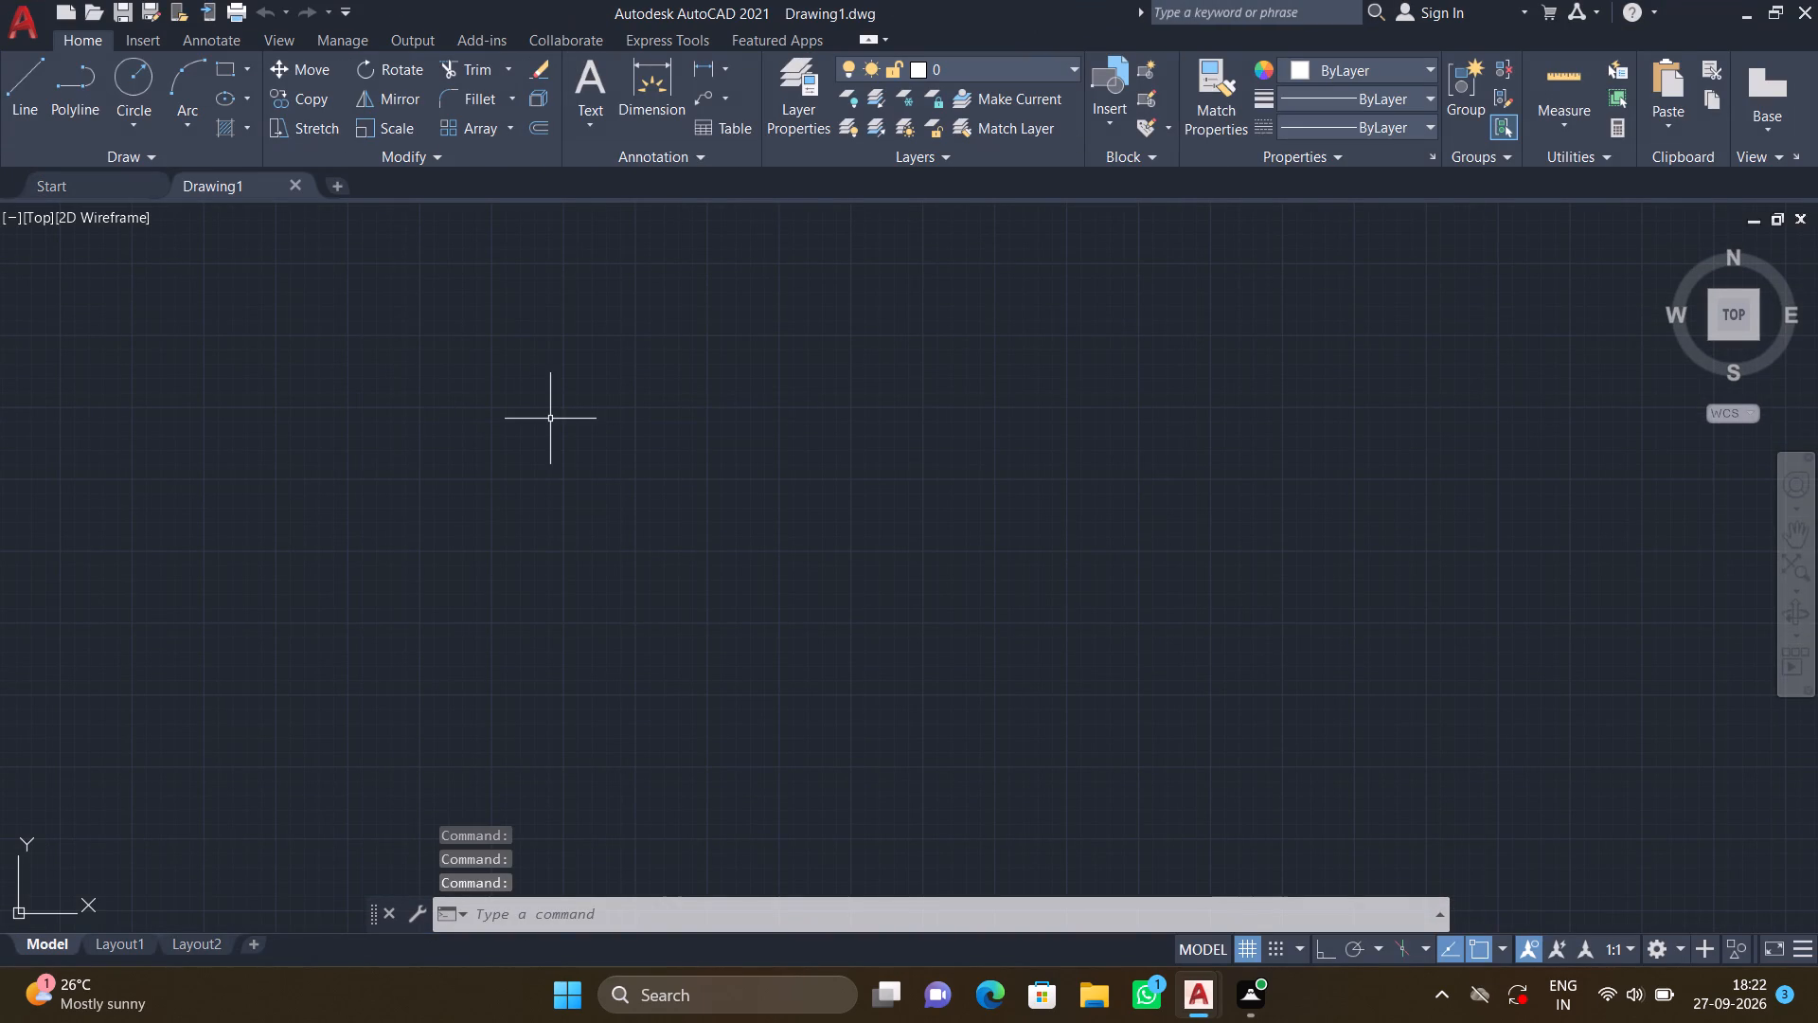
# Configure the drawing units to Engineering length type, 0'-0.0" precision and an insertion scale of inches.
pyautogui.write('UI')
pyautogui.press('n')
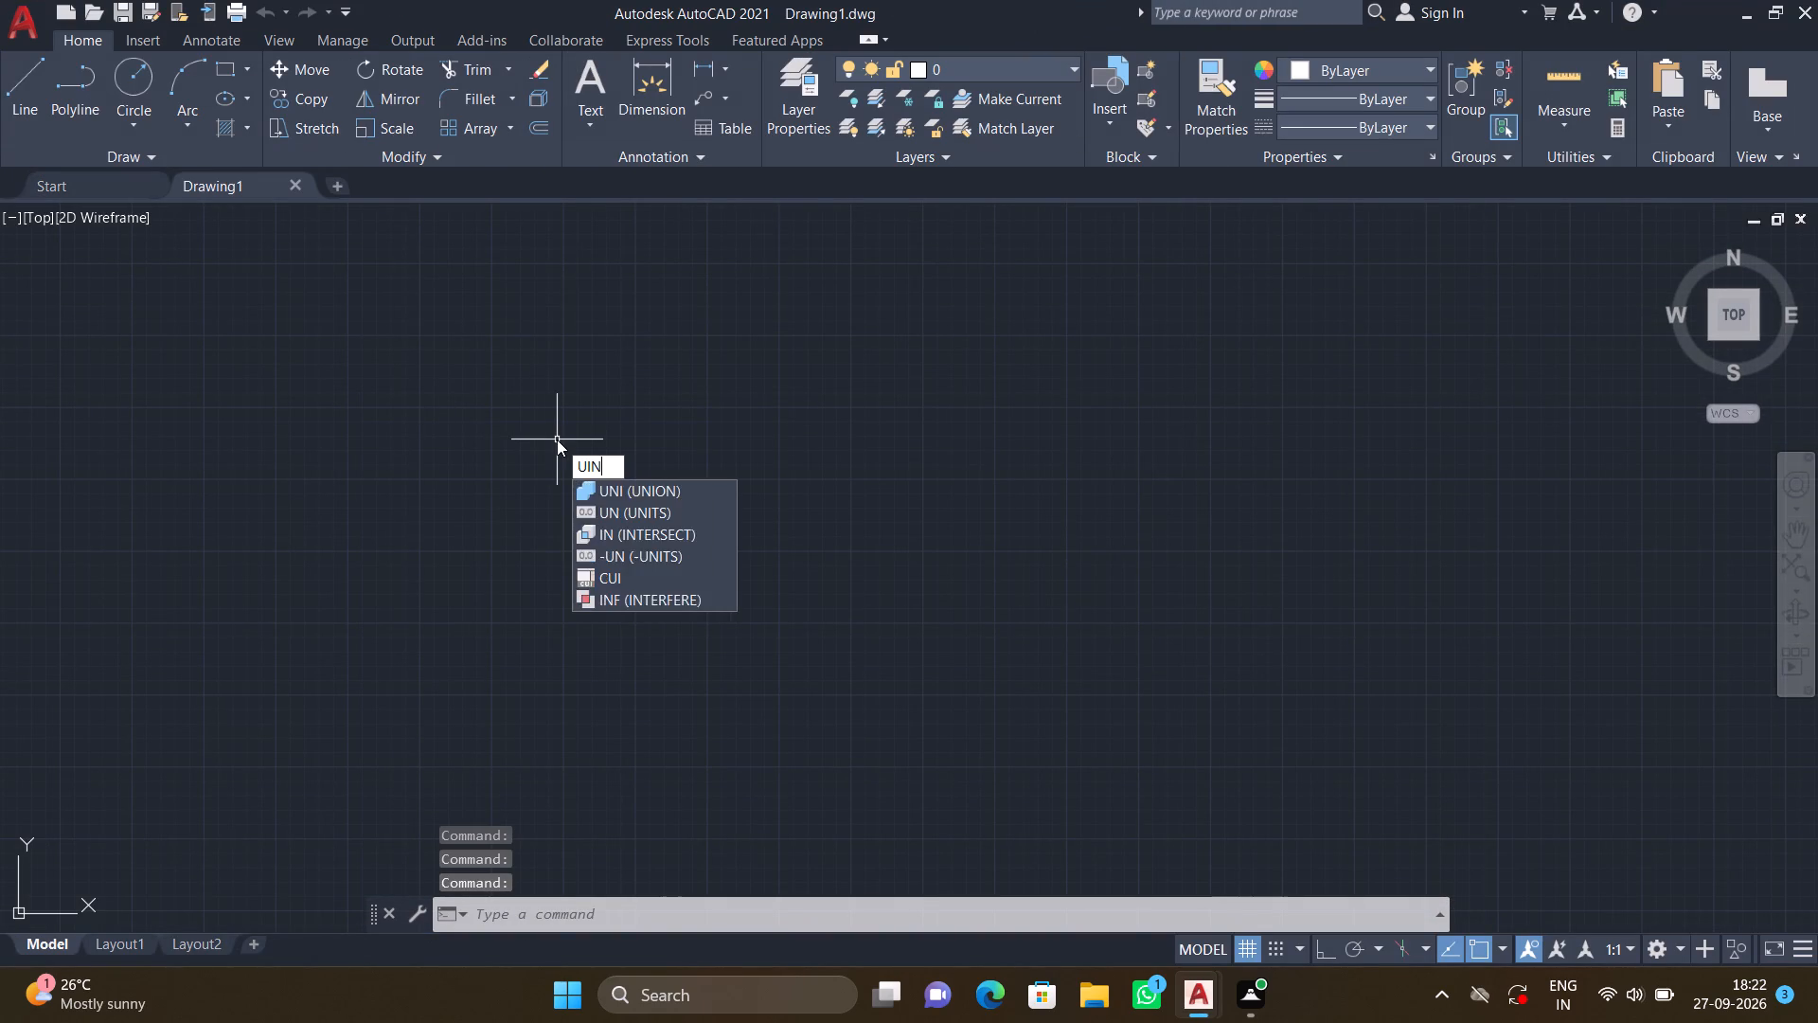
pyautogui.press('Return')
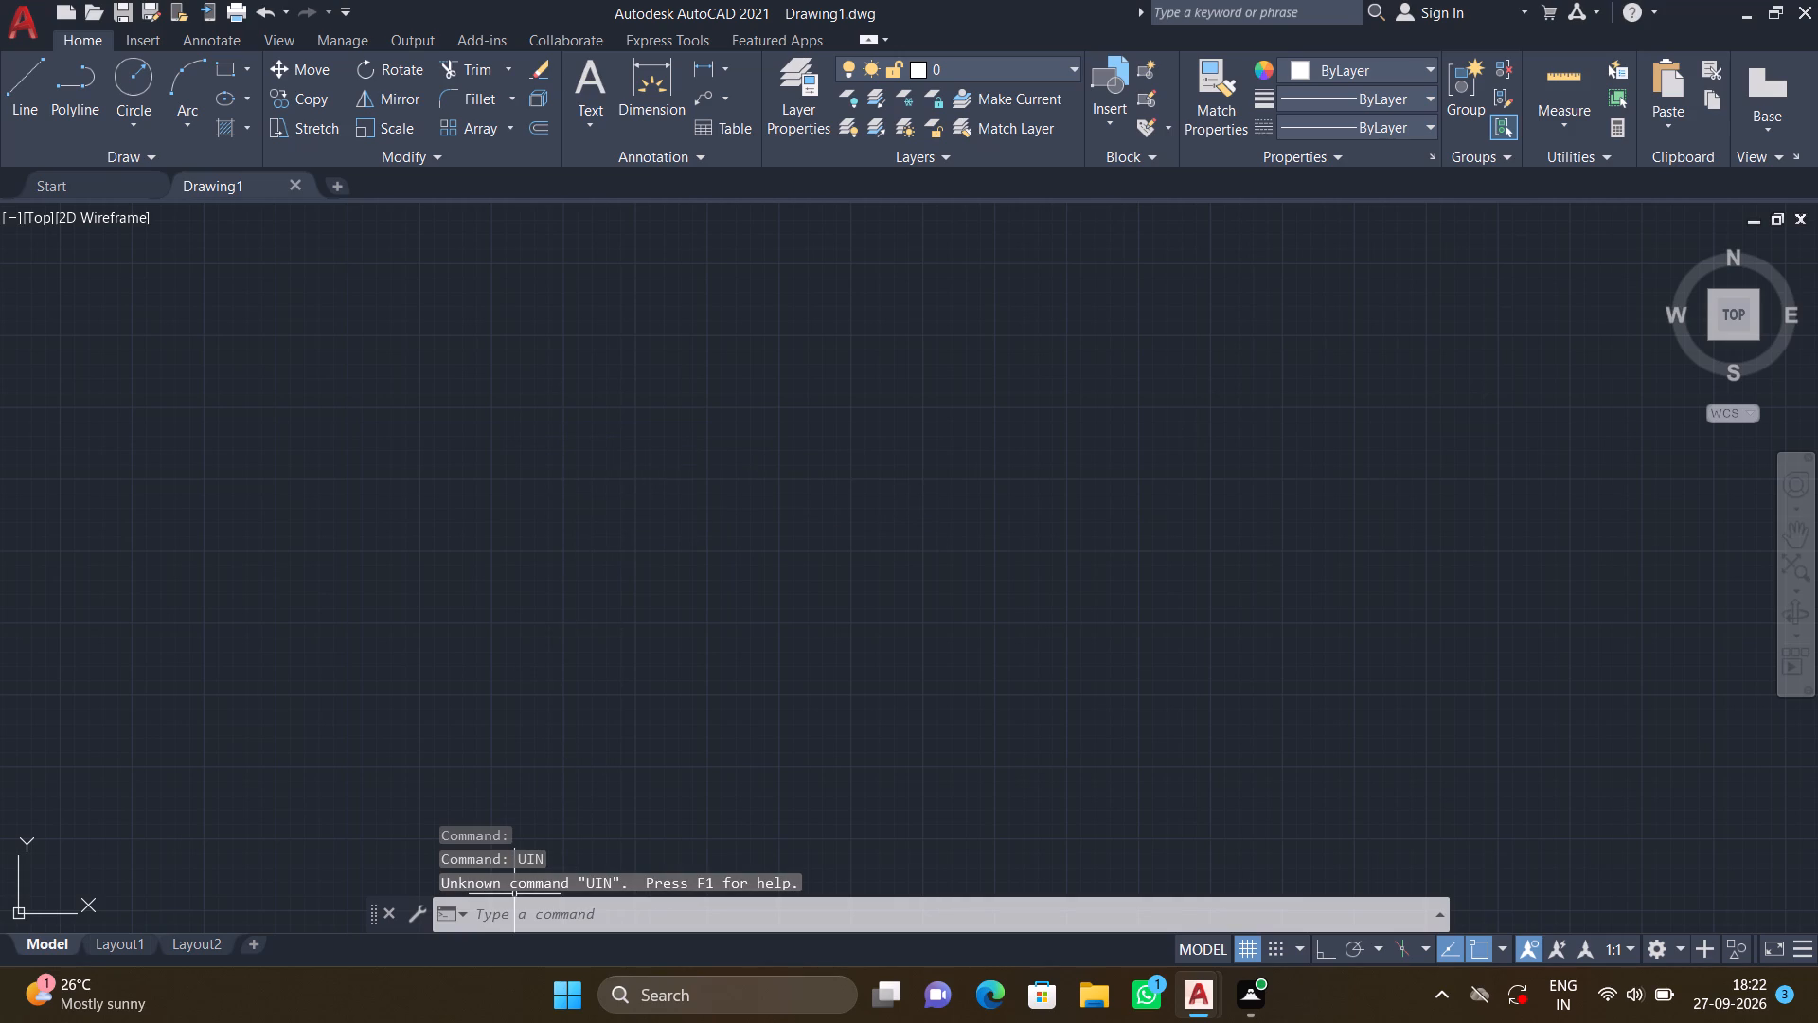
pyautogui.press('u')
pyautogui.press('n')
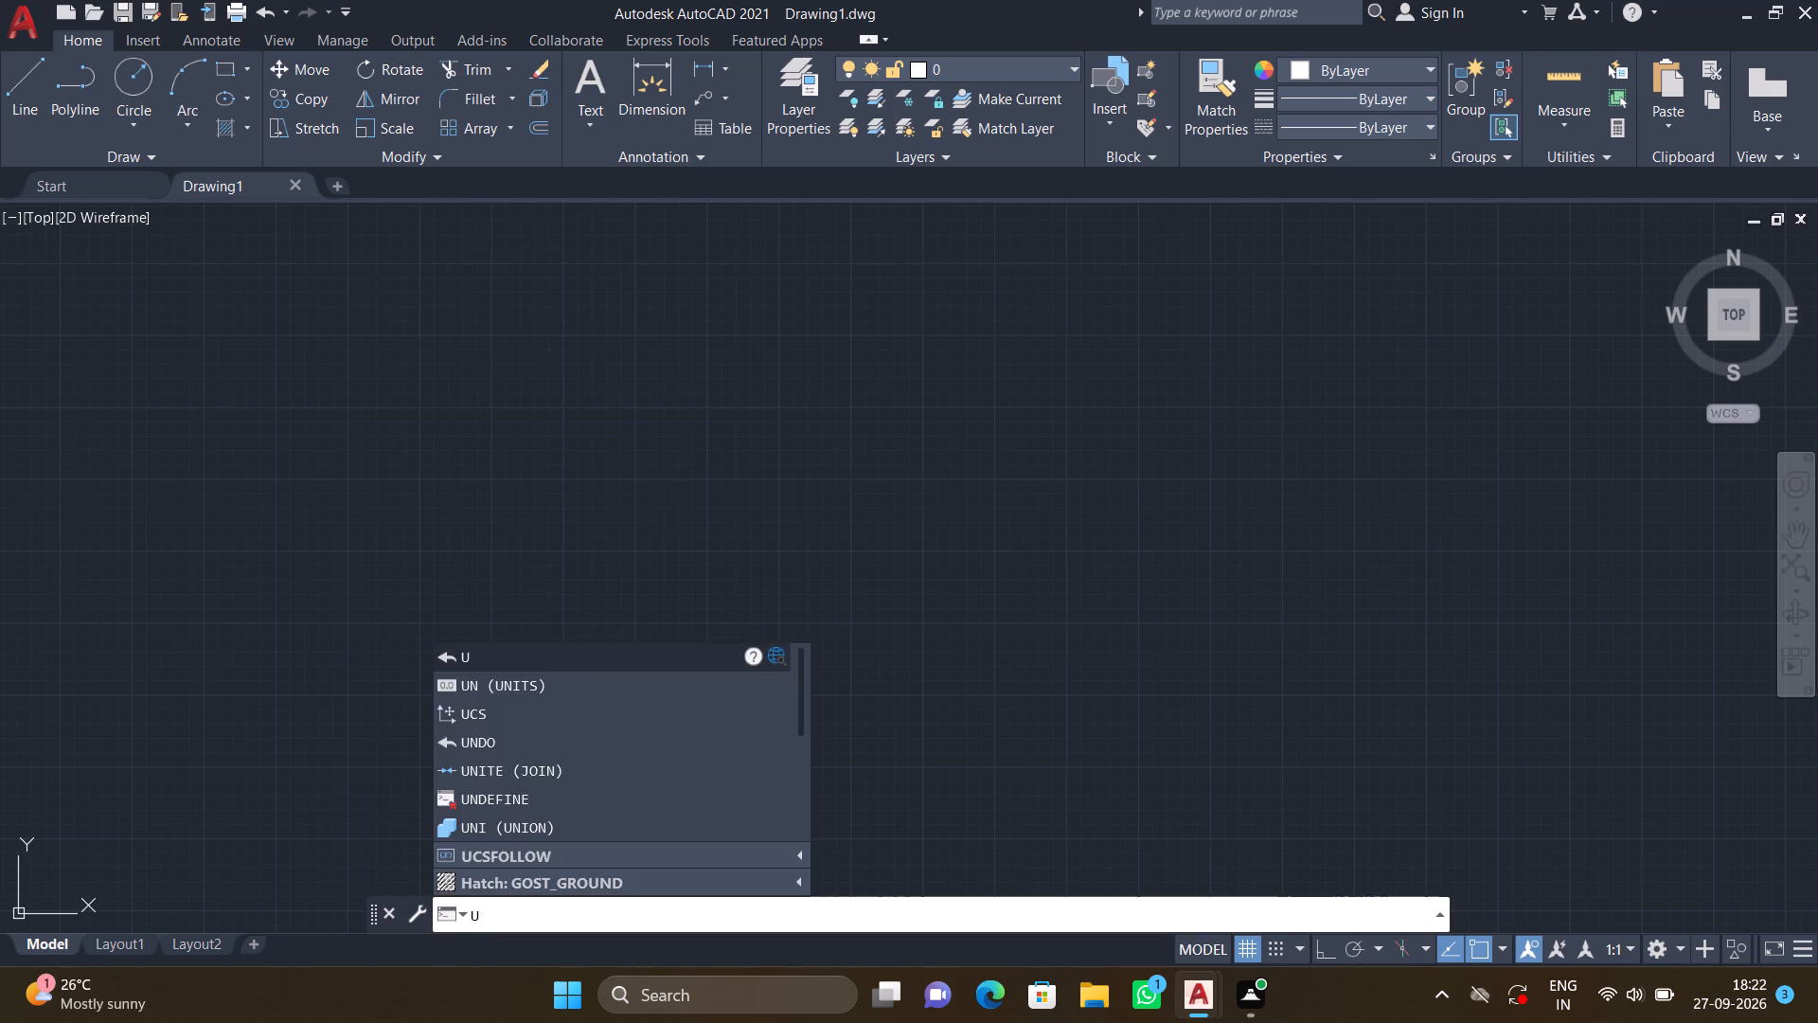
pyautogui.press('Return')
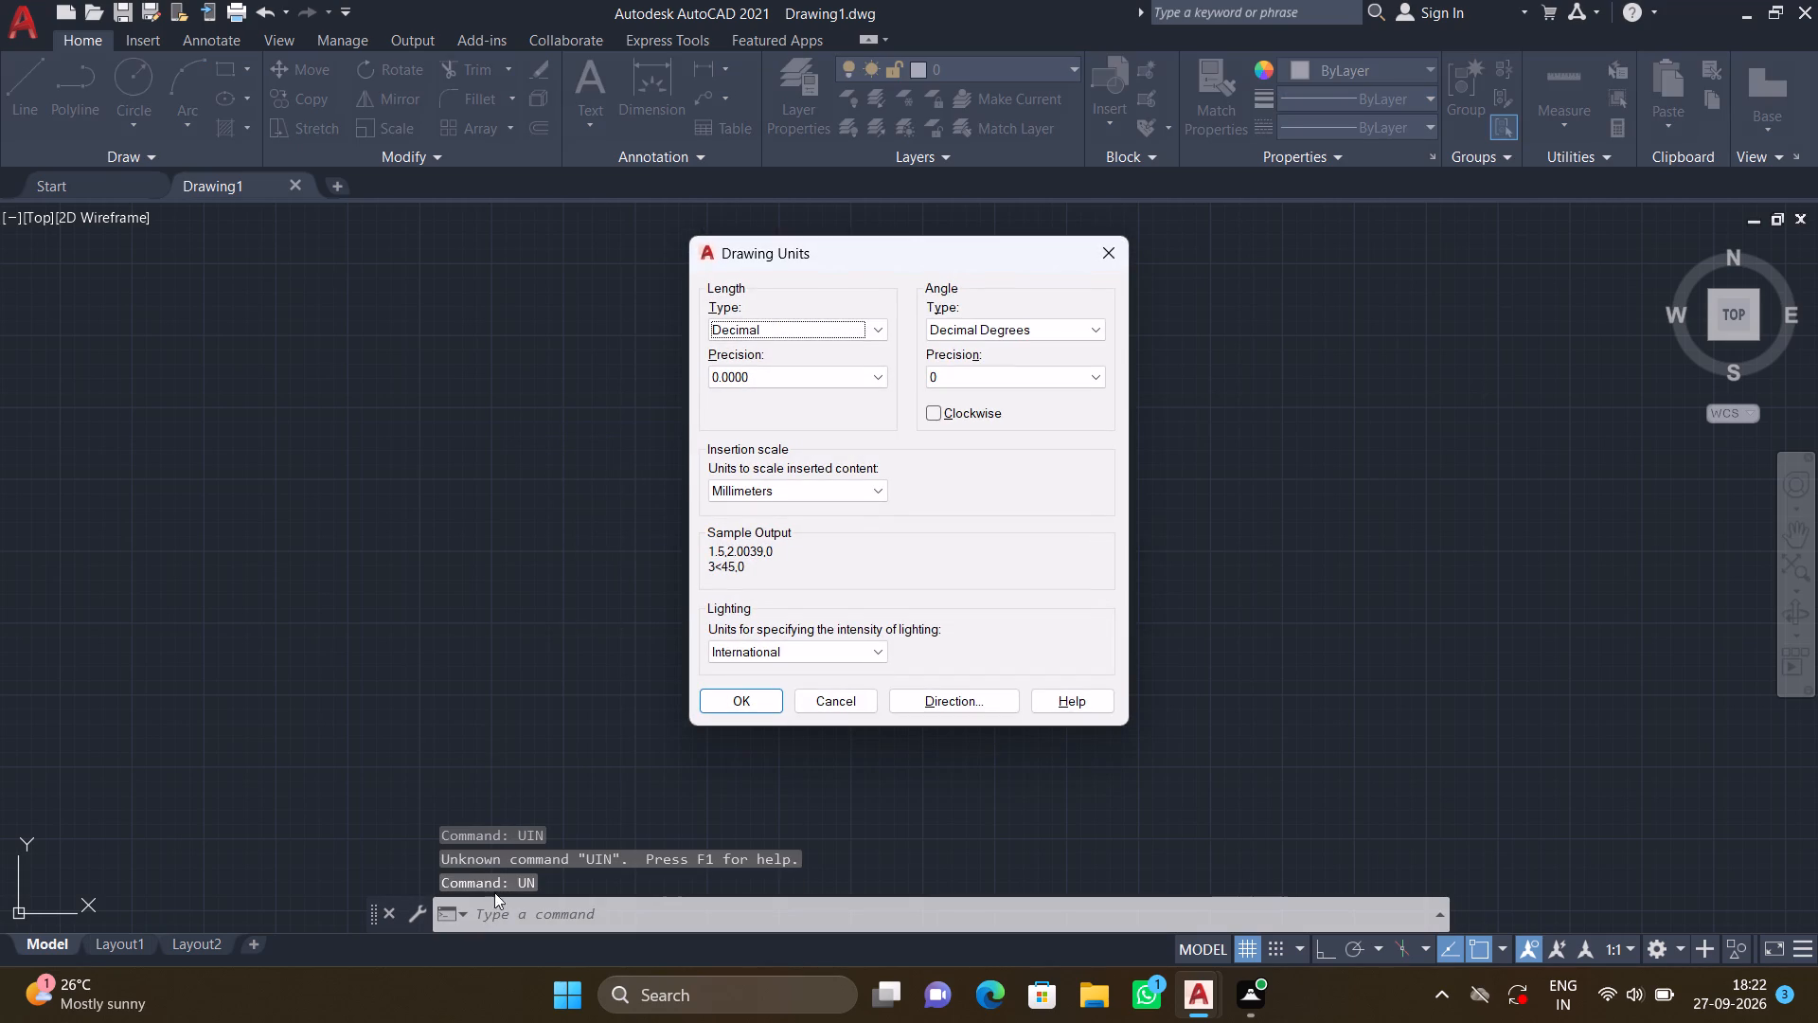
pyautogui.click(782, 332)
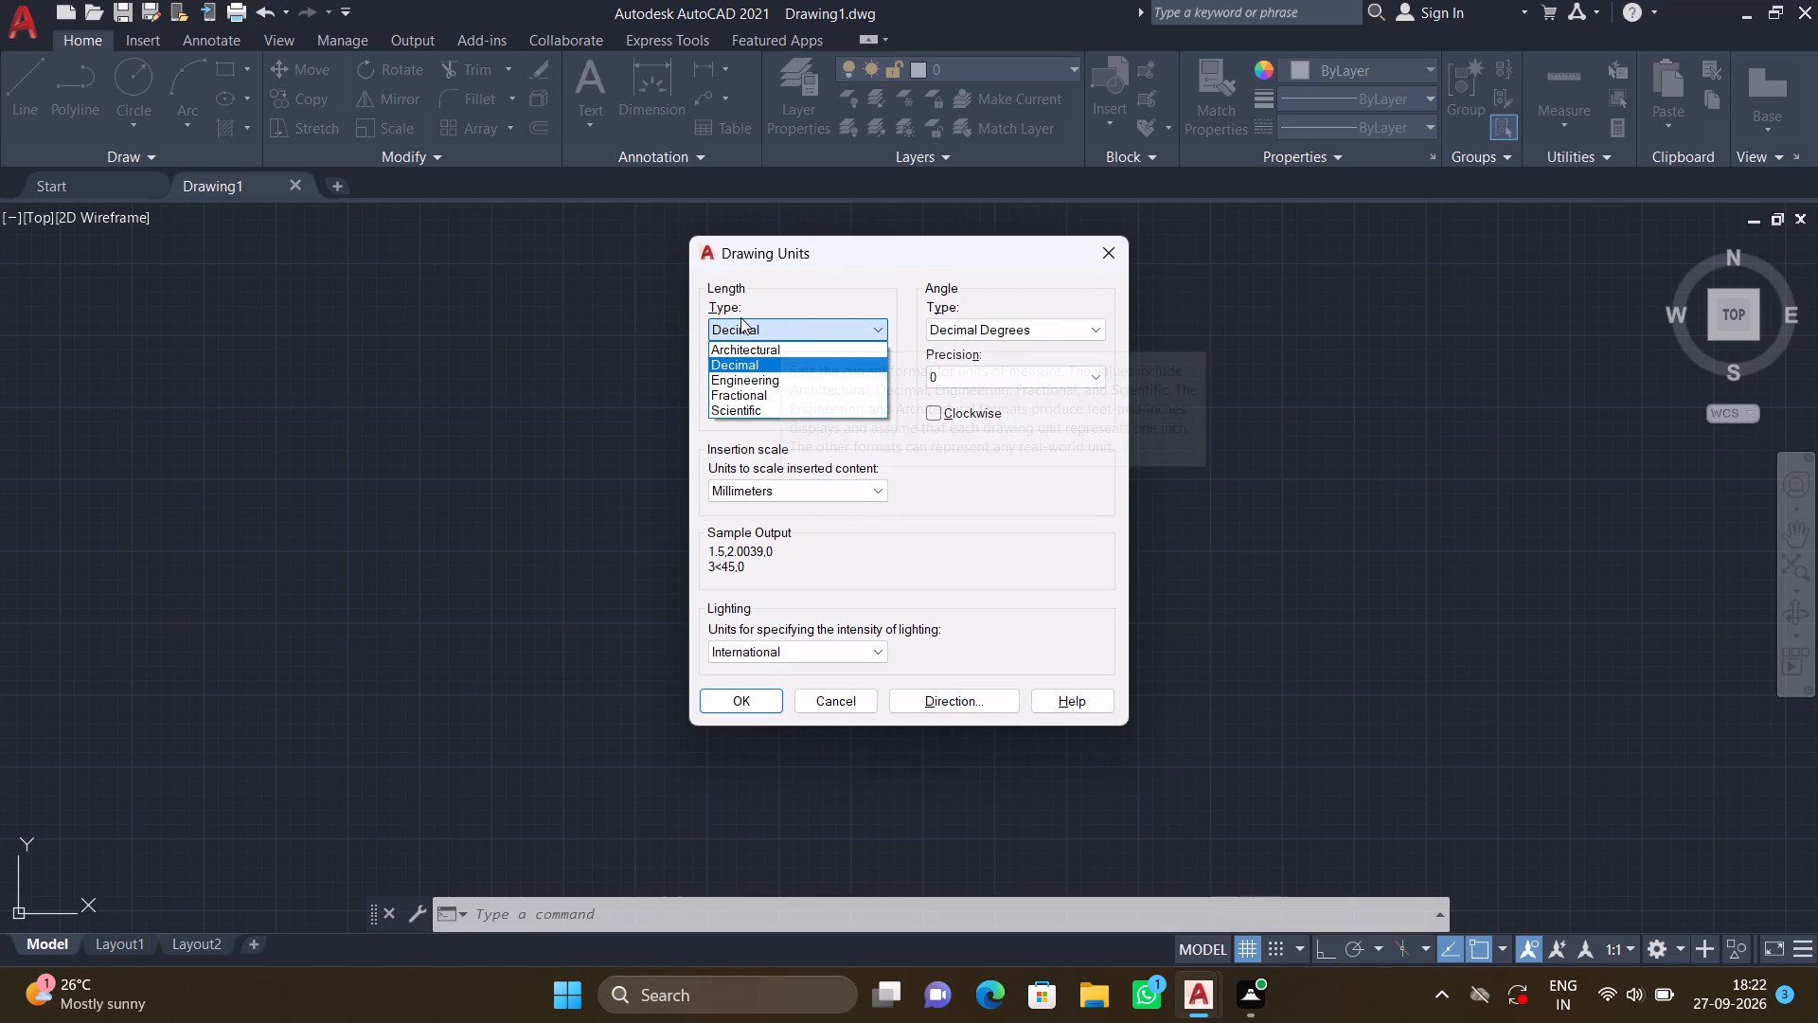
pyautogui.click(738, 382)
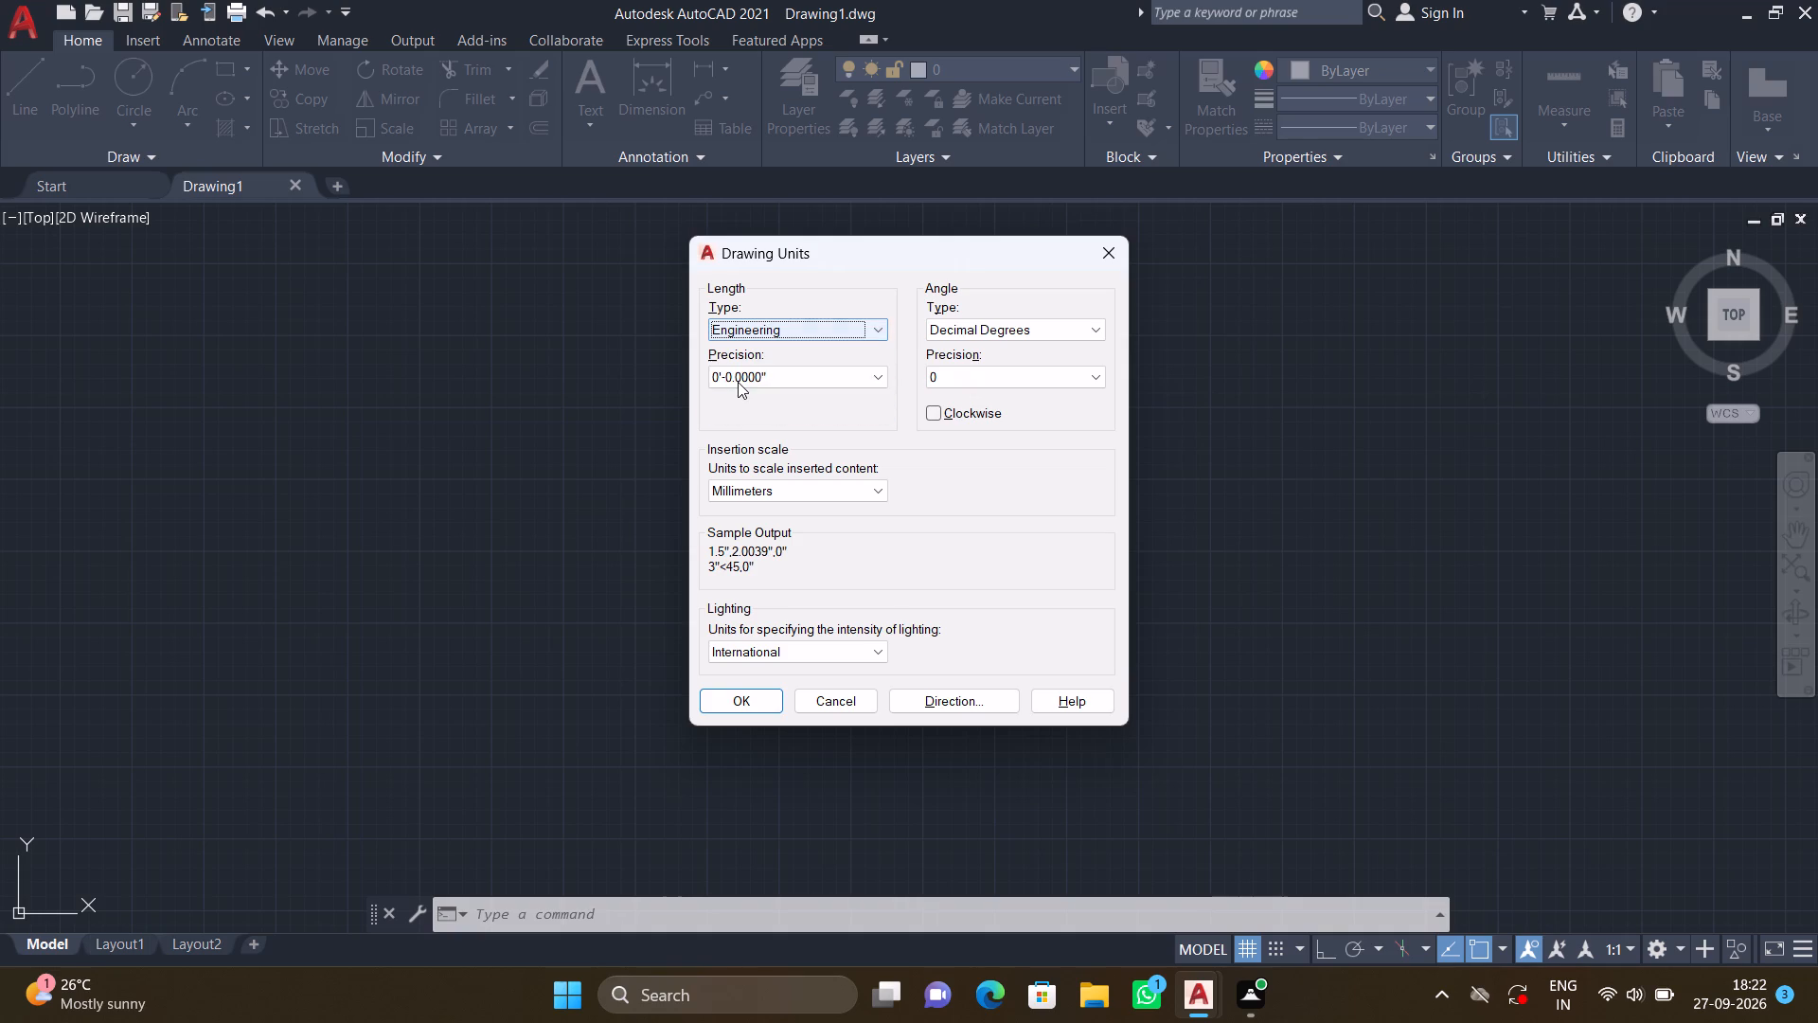
pyautogui.click(744, 375)
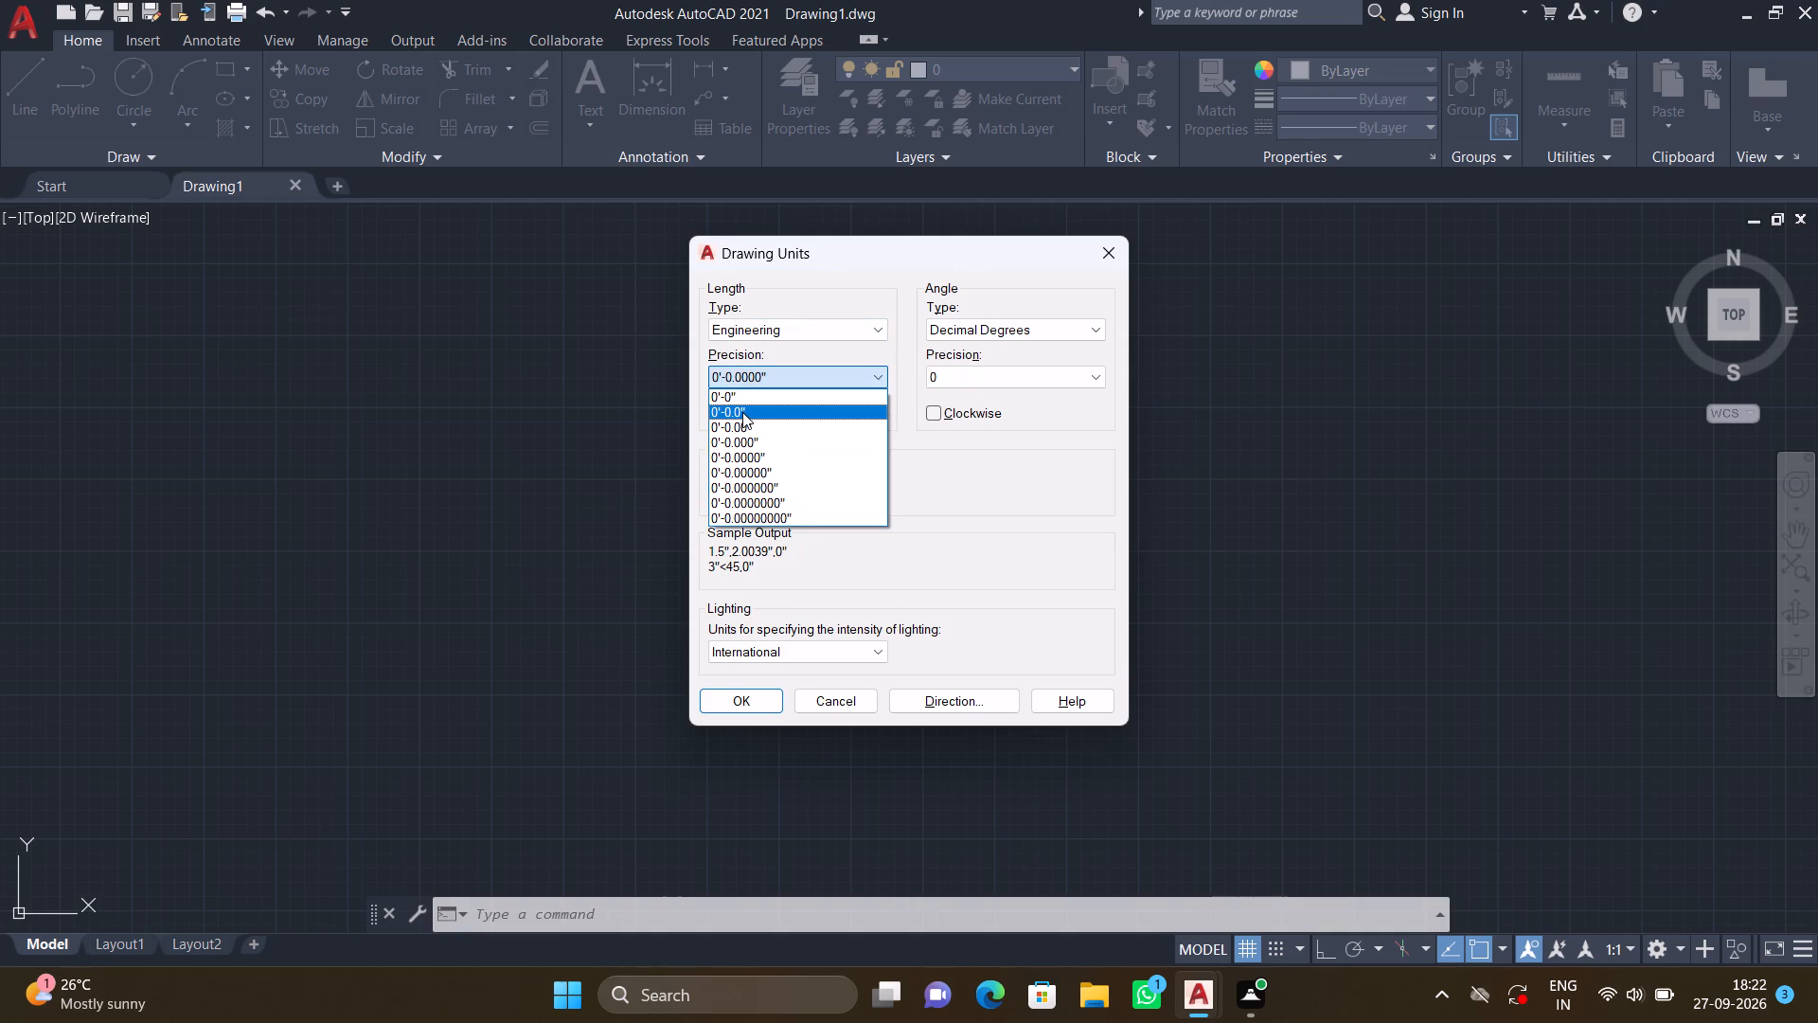
pyautogui.click(742, 412)
pyautogui.click(749, 488)
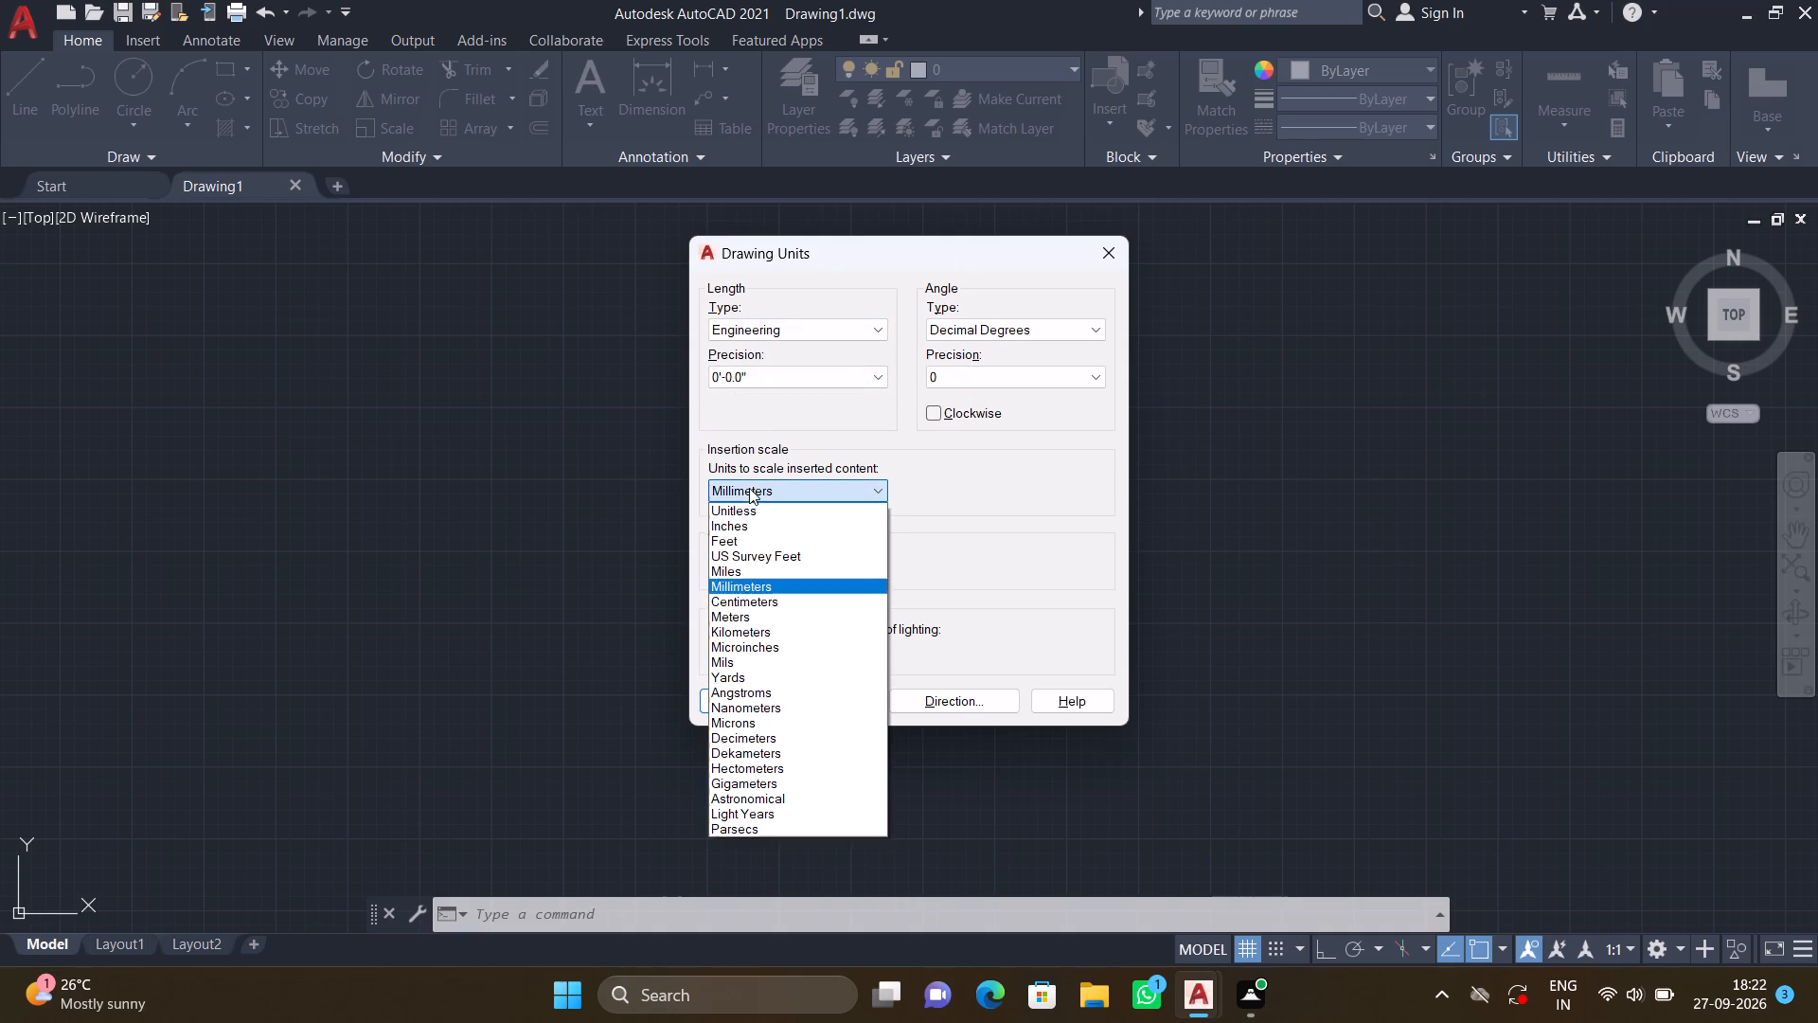
pyautogui.click(733, 523)
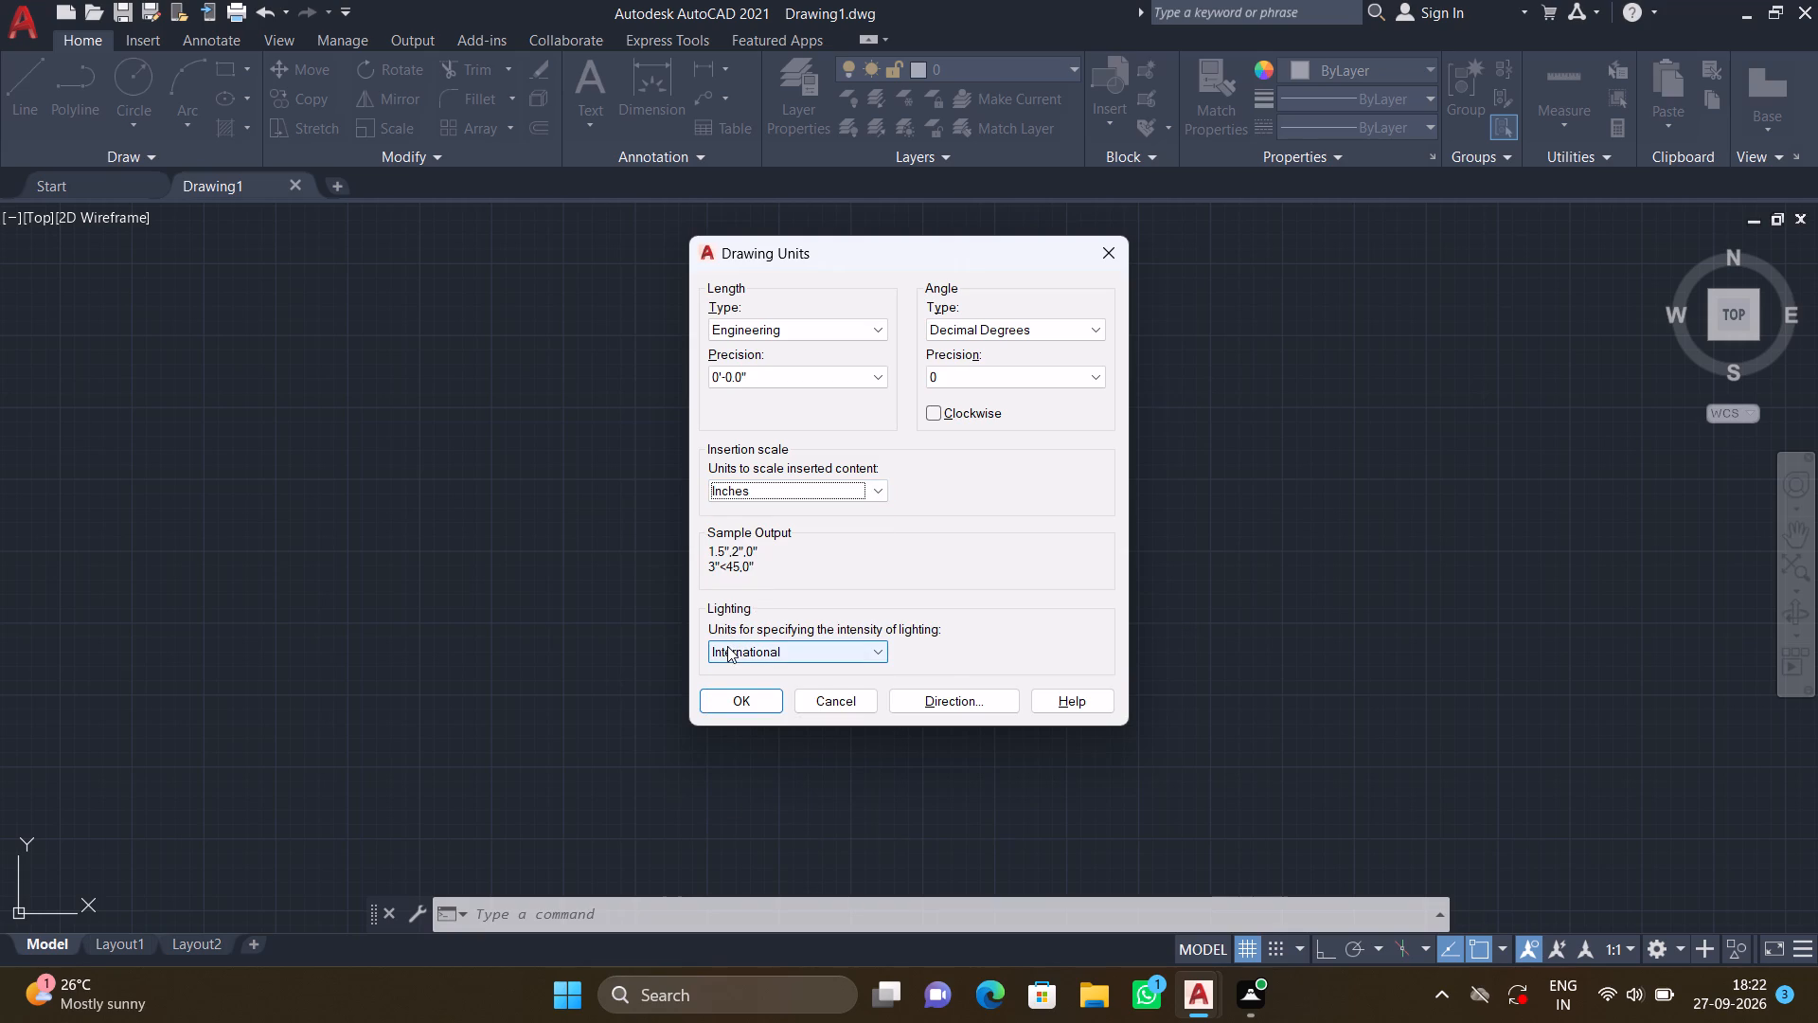
pyautogui.click(748, 696)
# Modify dimension style ISO-25 to Engineering primary units with 0'-0.0" precision, and make it the current style.
pyautogui.press('d')
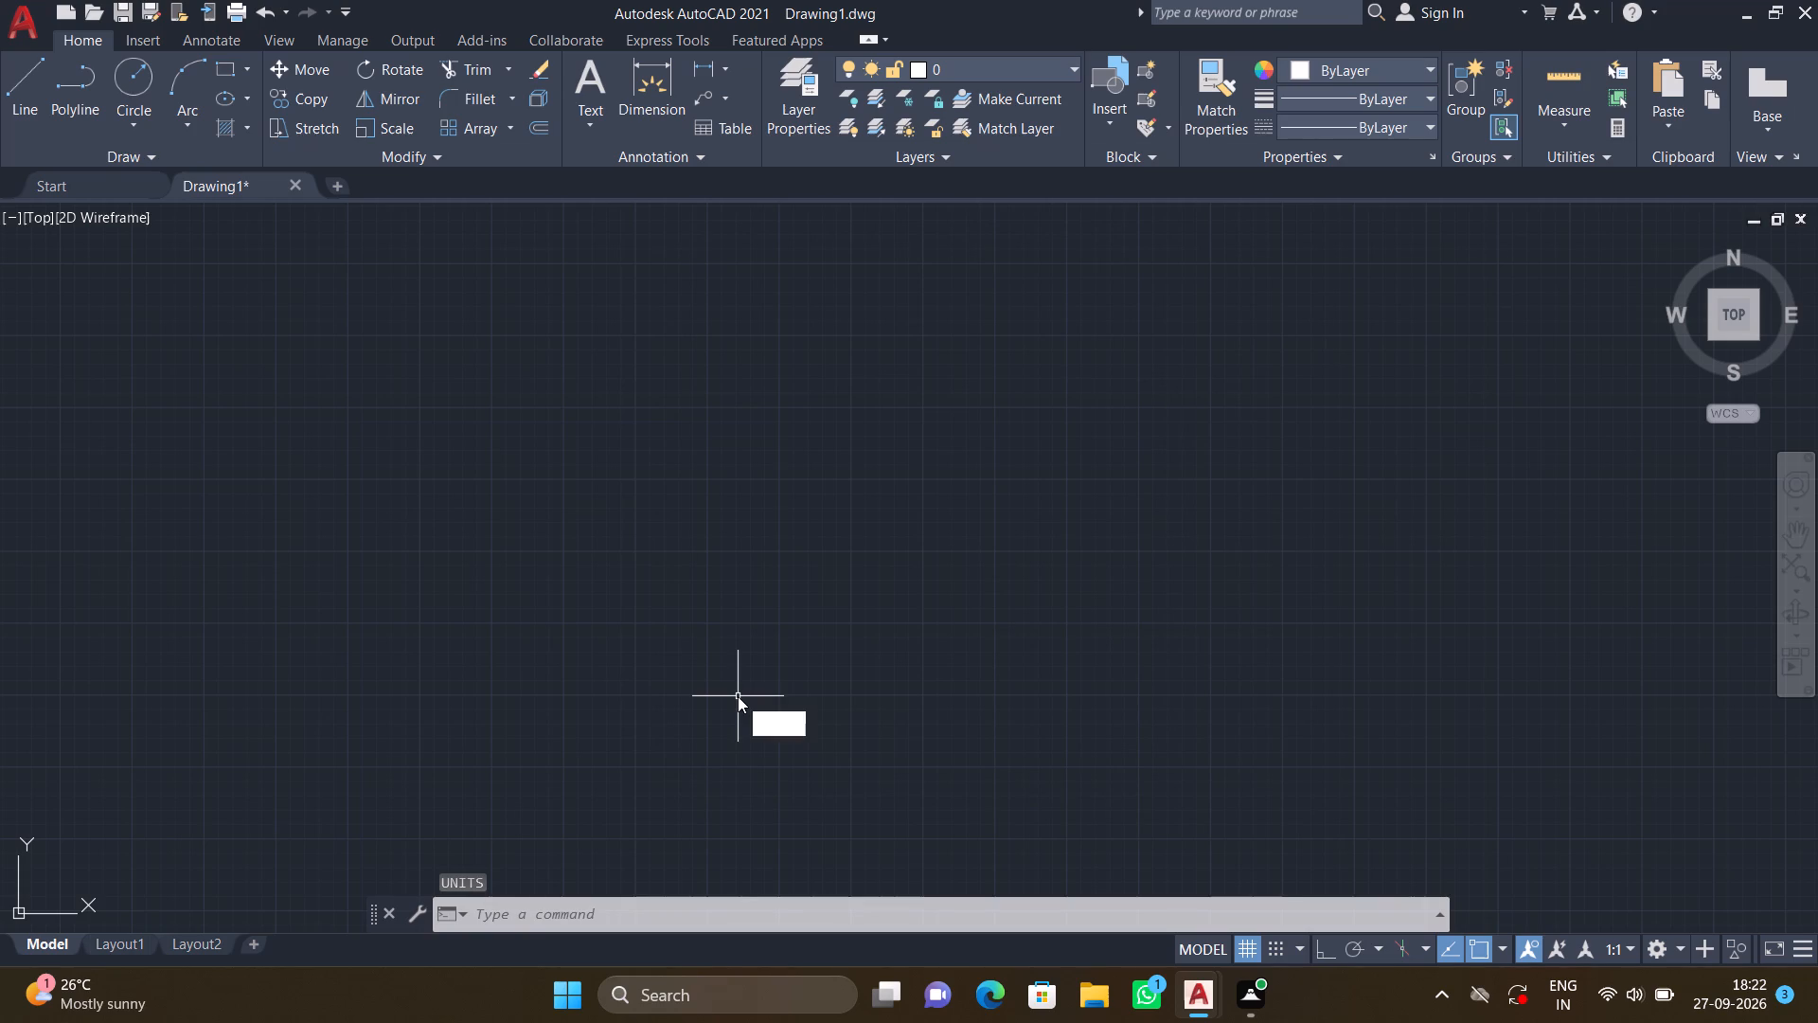
pyautogui.press('Return')
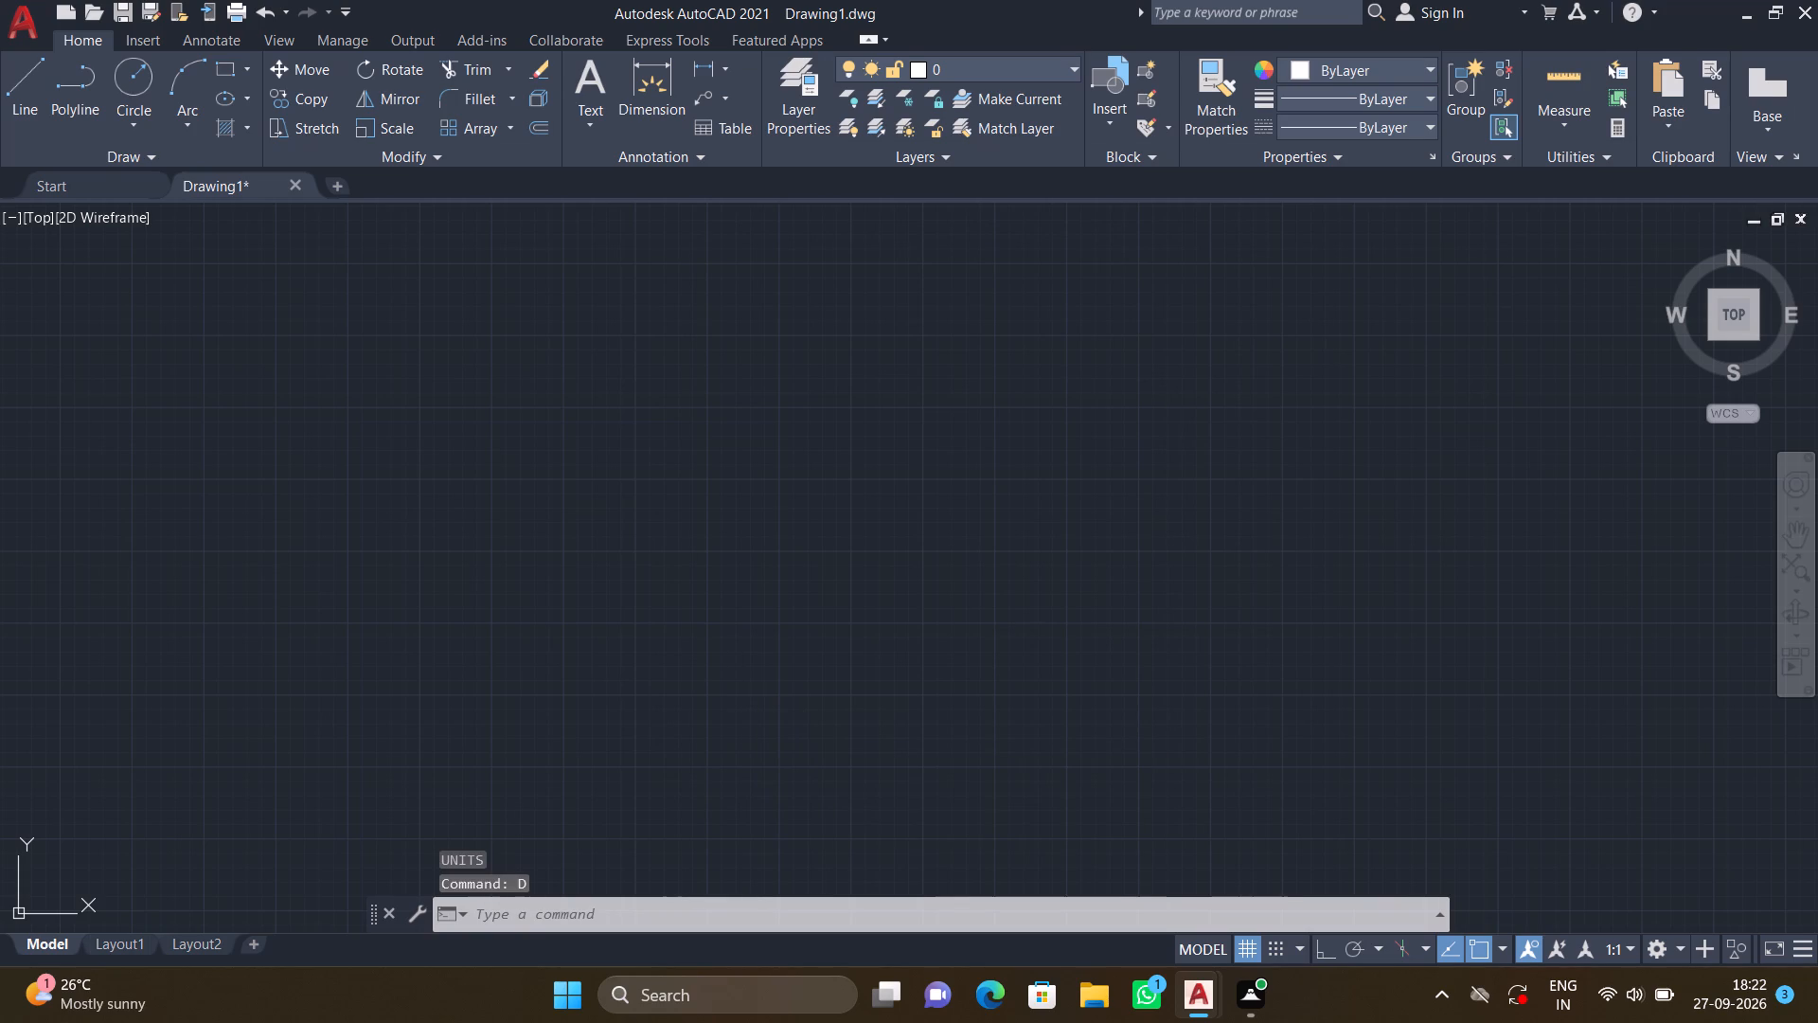
pyautogui.click(1161, 441)
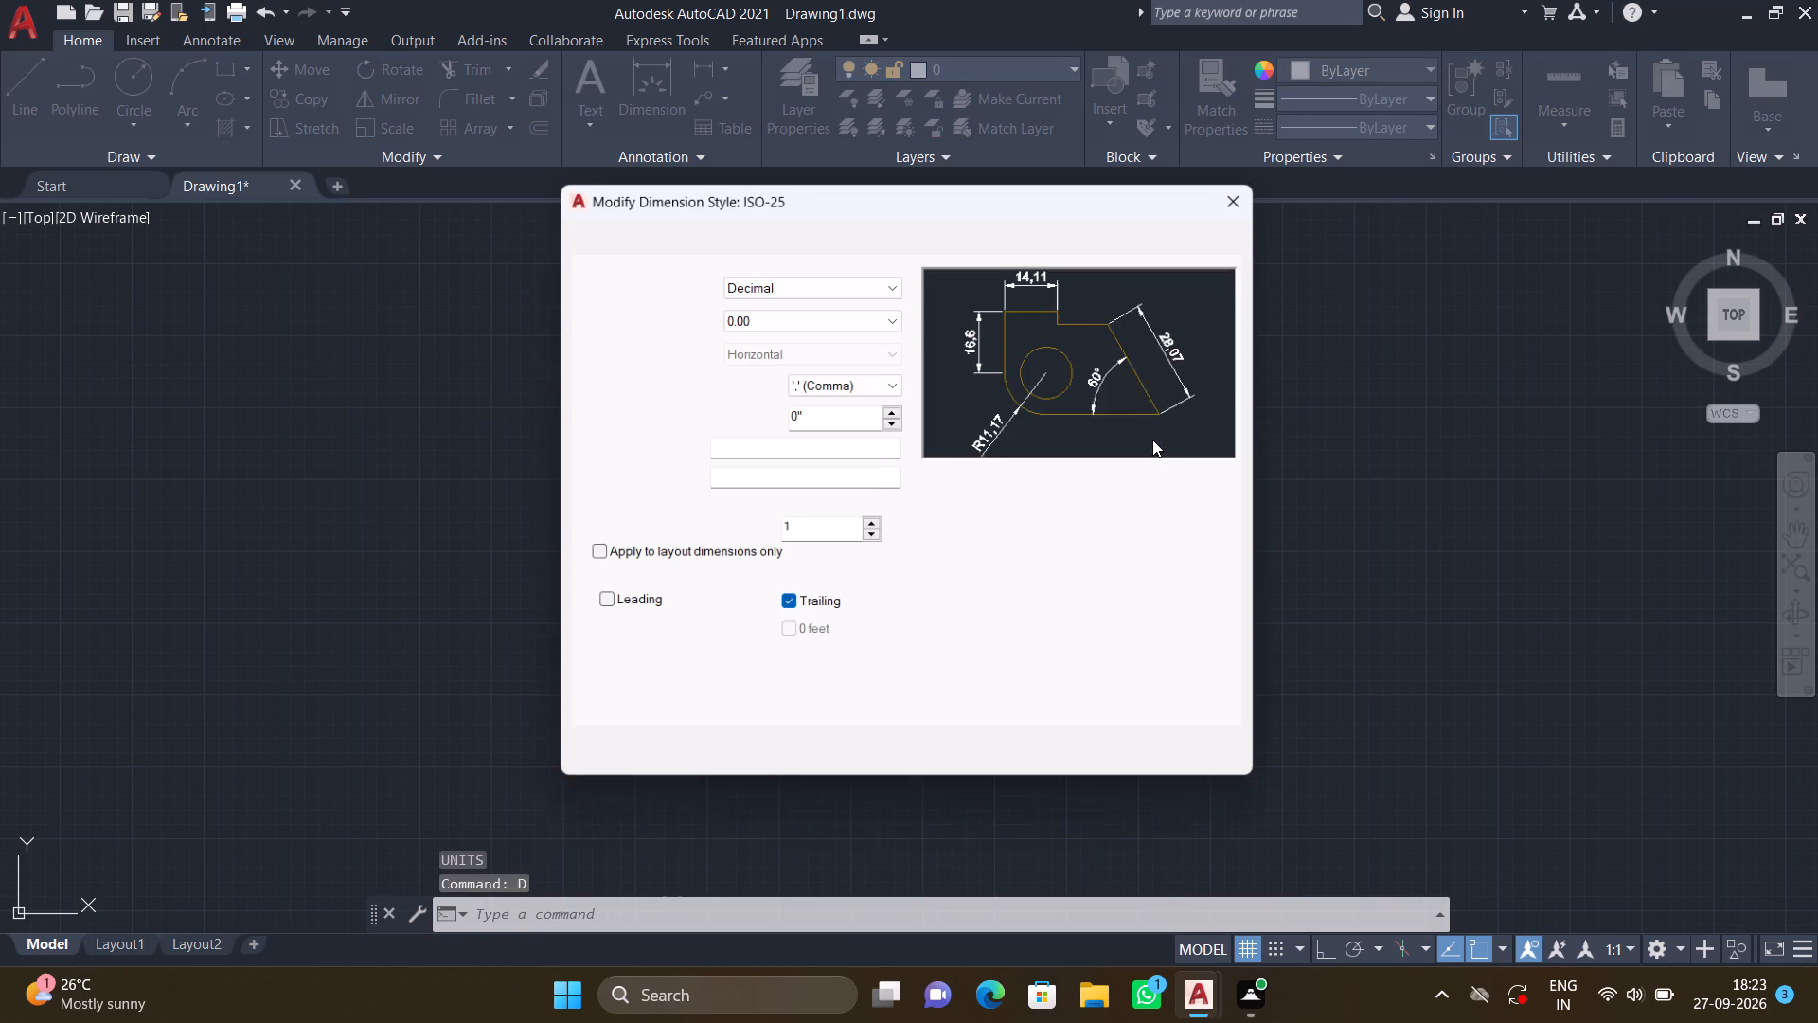
pyautogui.click(825, 279)
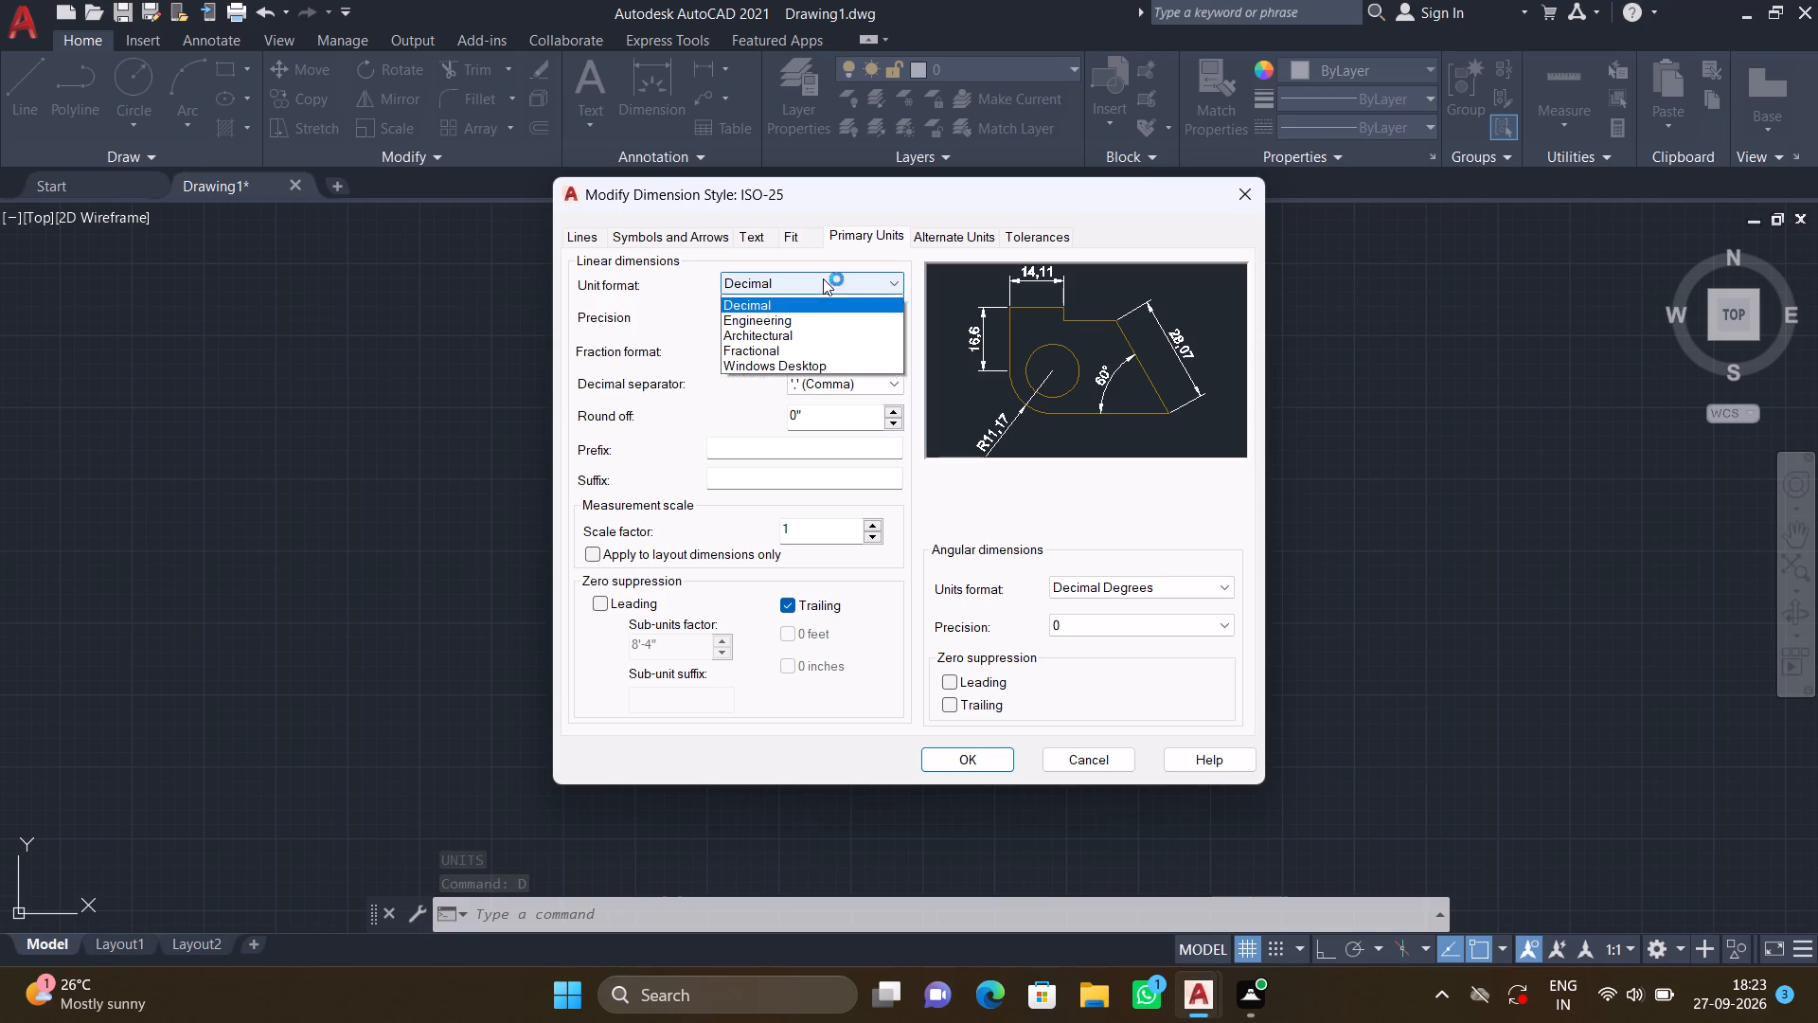
pyautogui.click(798, 332)
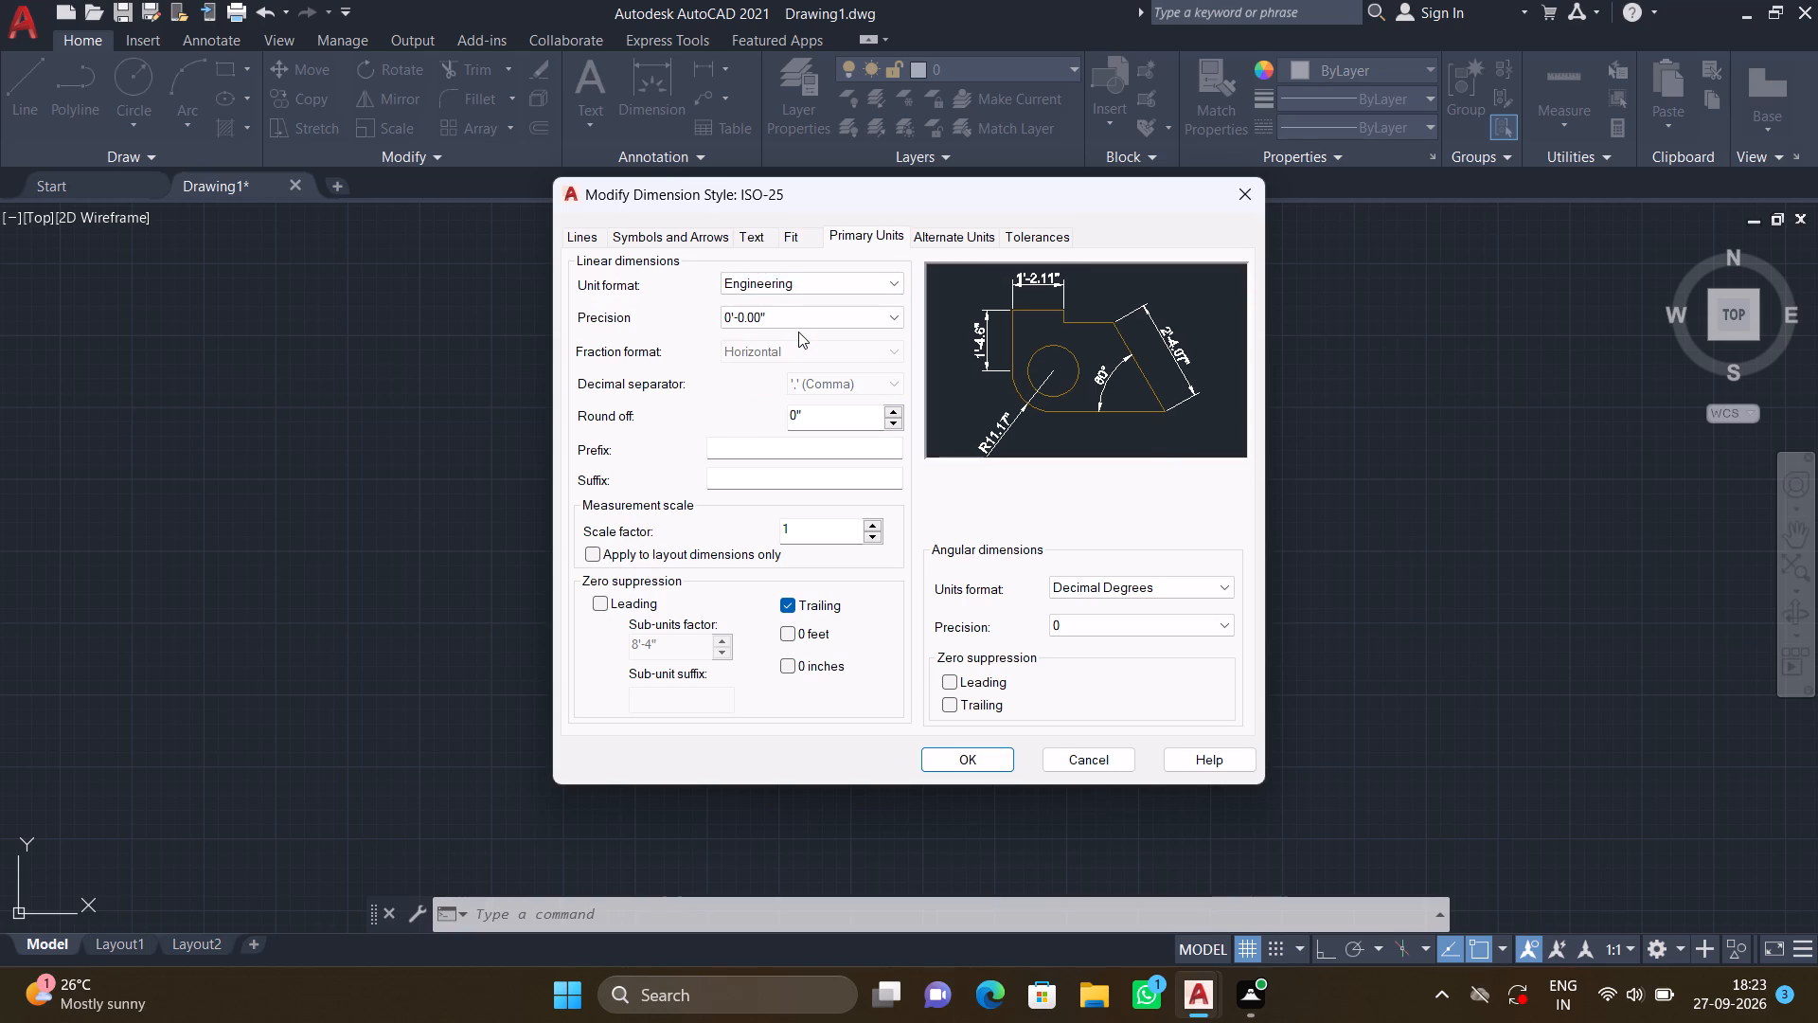
pyautogui.click(793, 322)
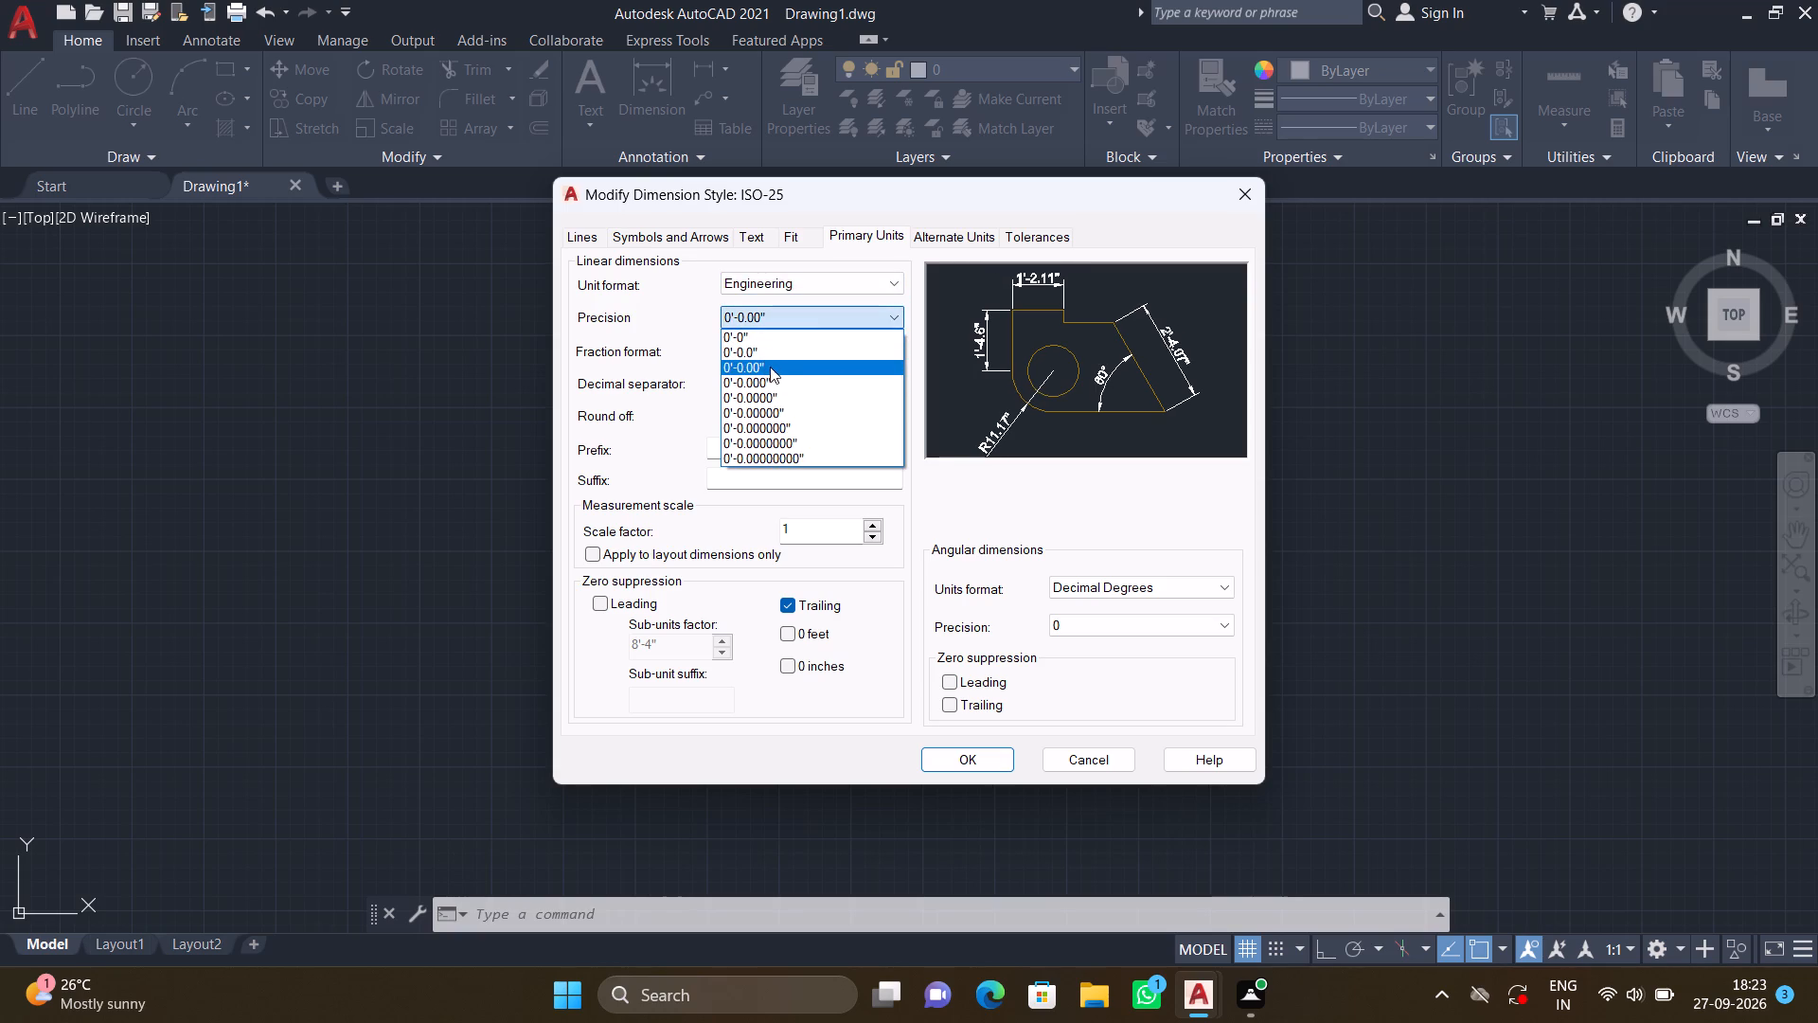
pyautogui.click(767, 348)
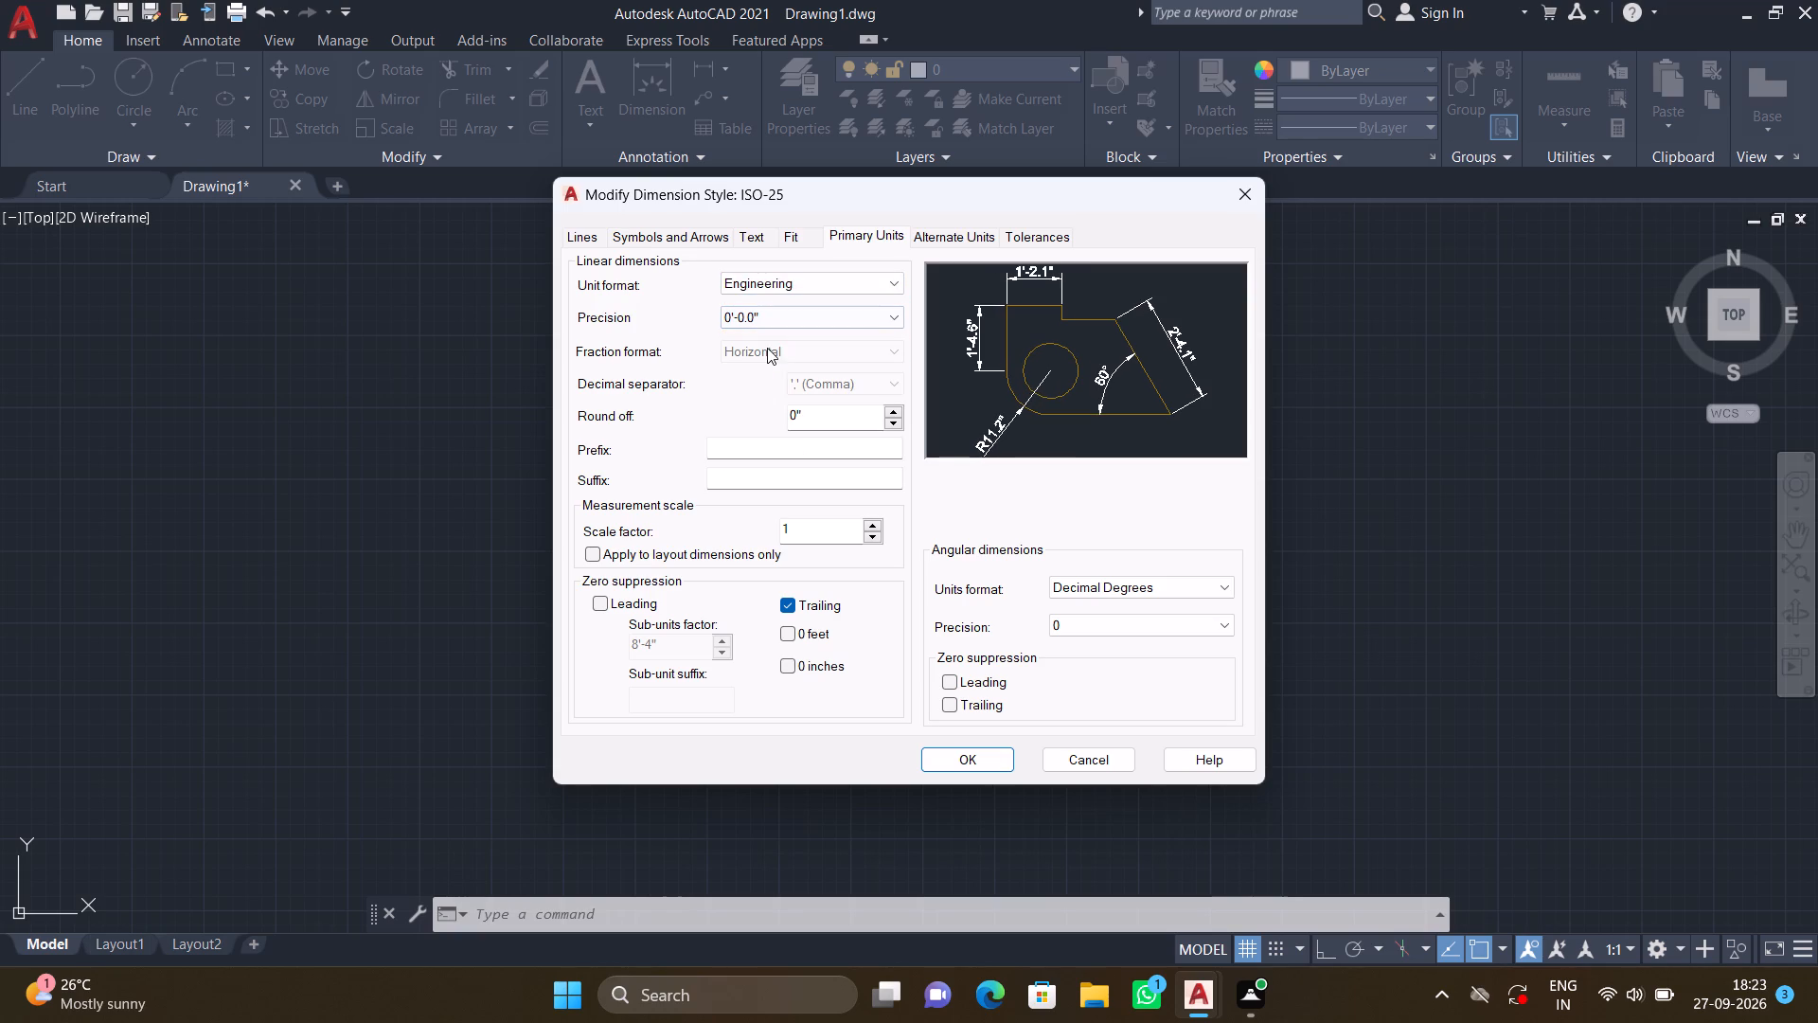
pyautogui.click(984, 758)
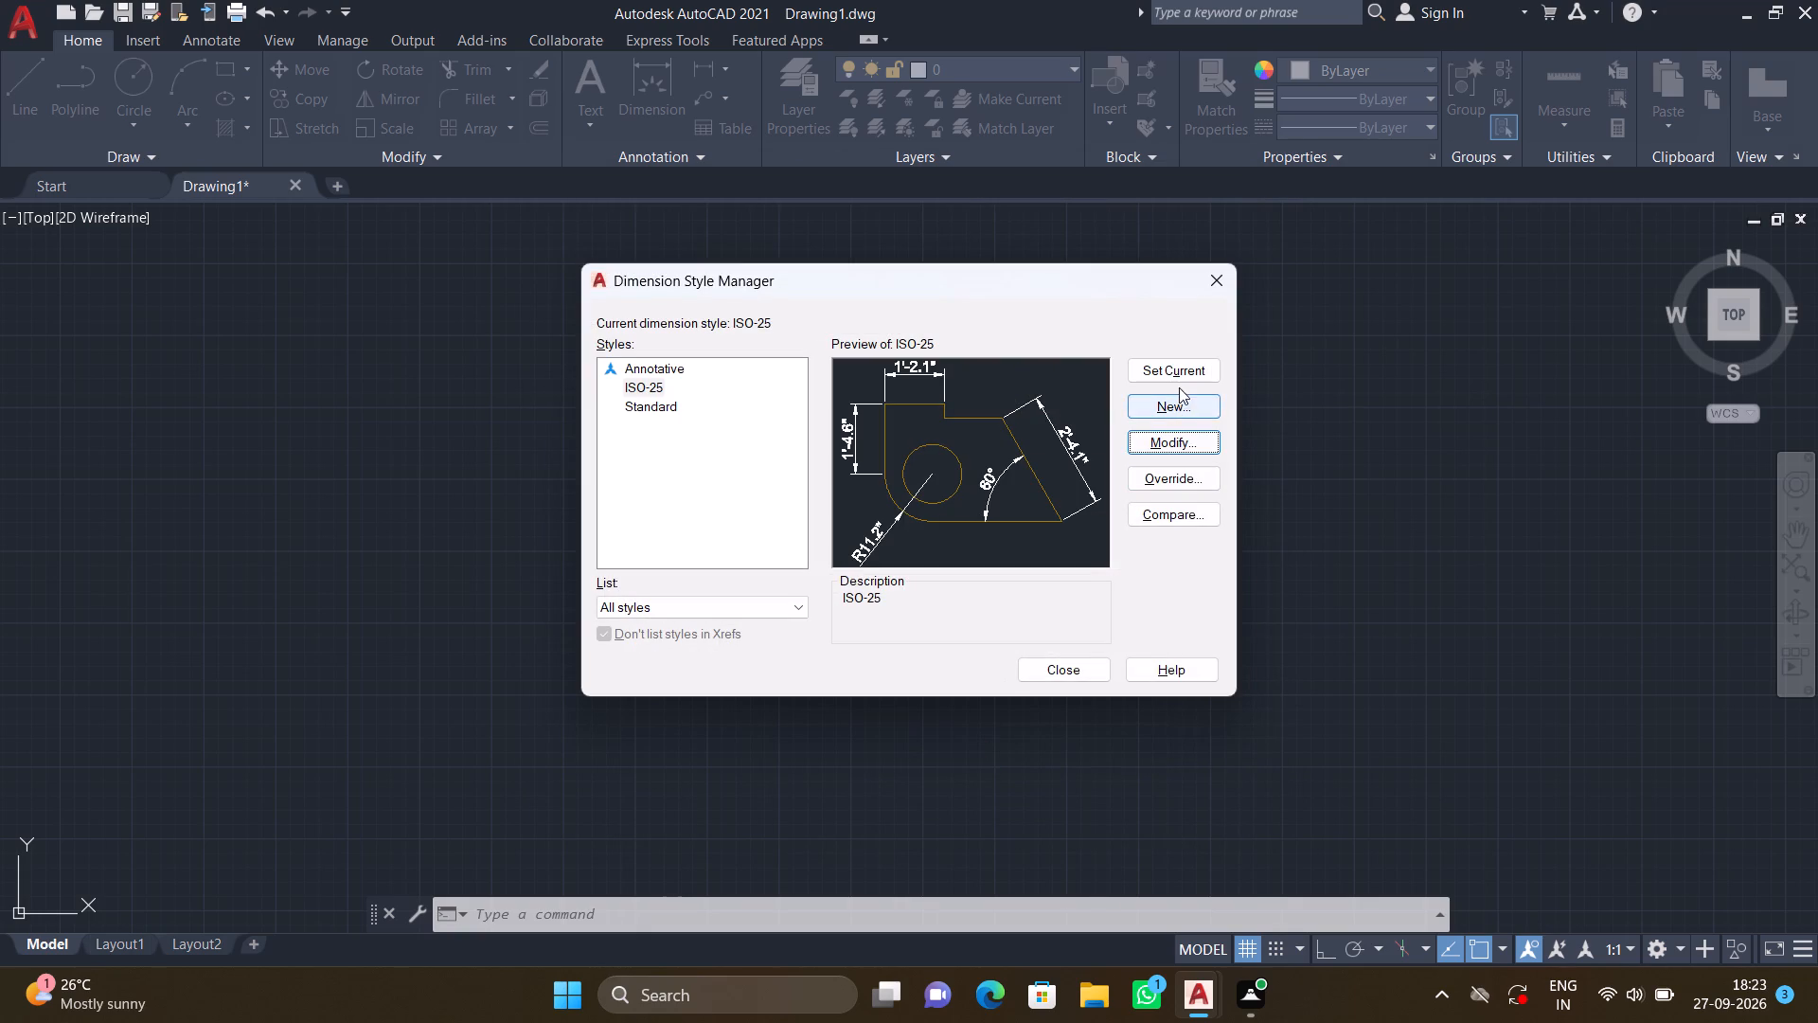
pyautogui.click(1177, 368)
pyautogui.click(1051, 674)
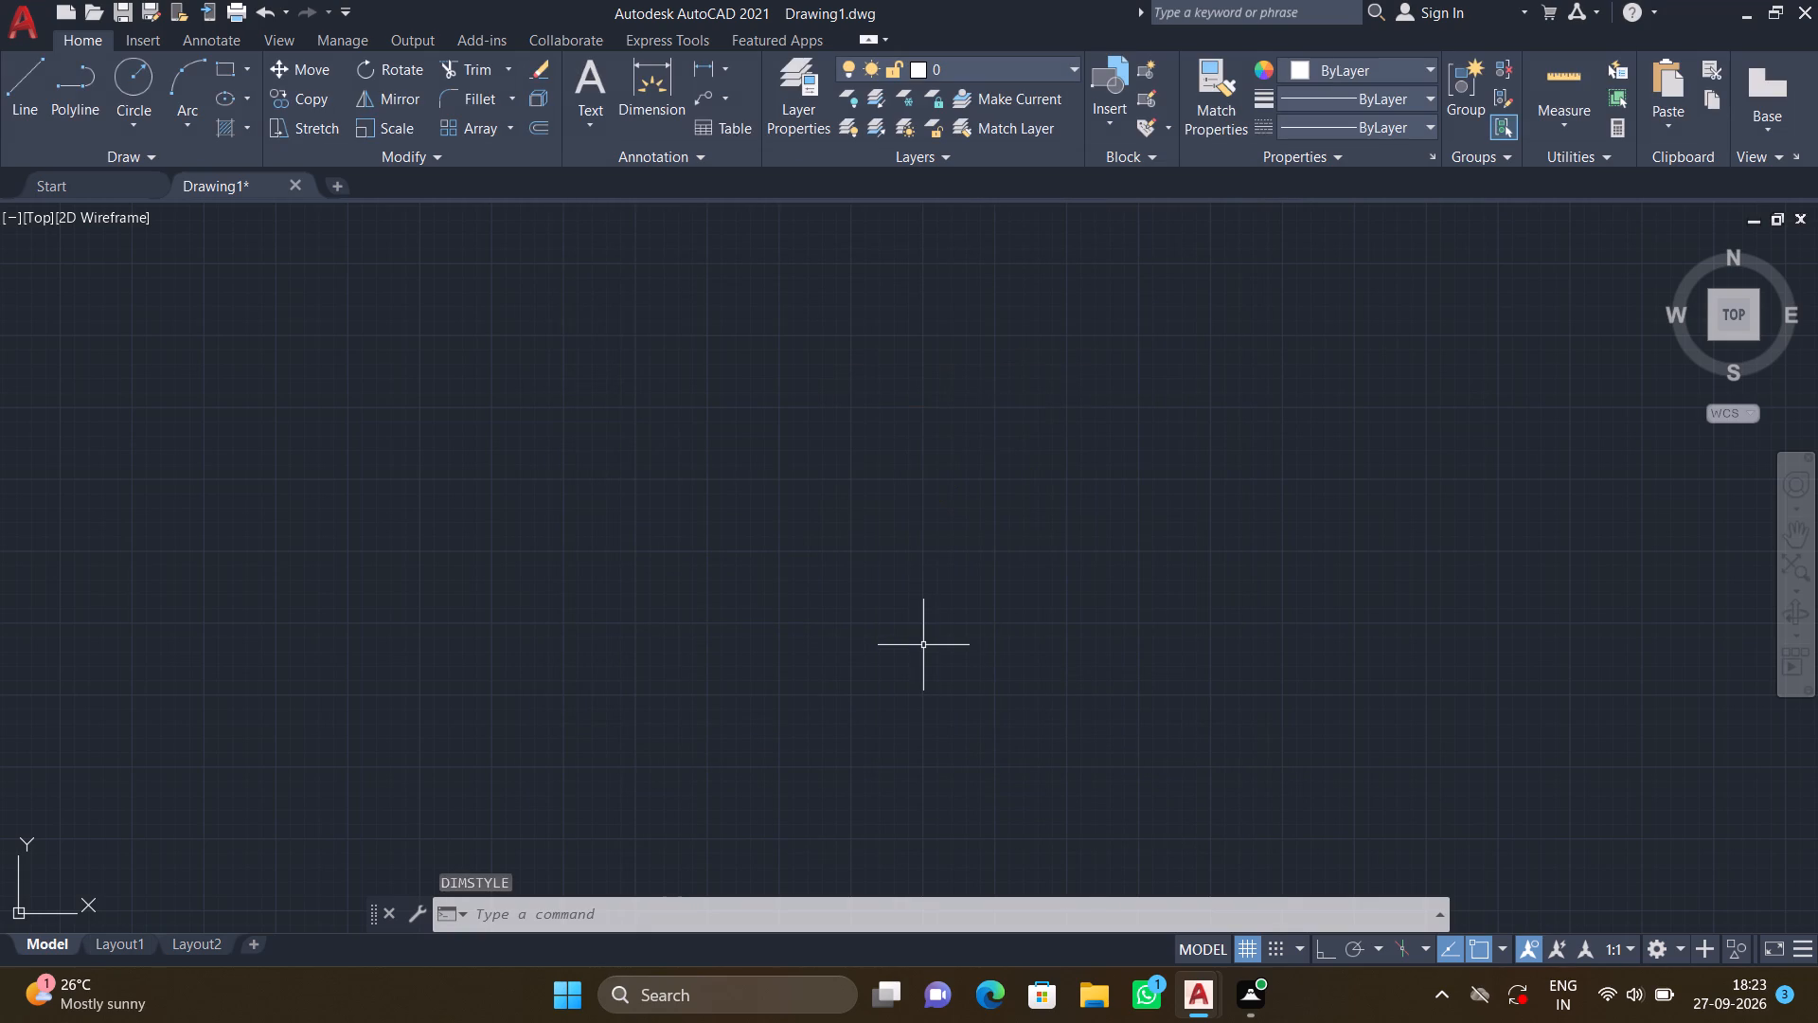
# Turn on Ortho mode during a trial line start.
pyautogui.press('l')
pyautogui.press('Return')
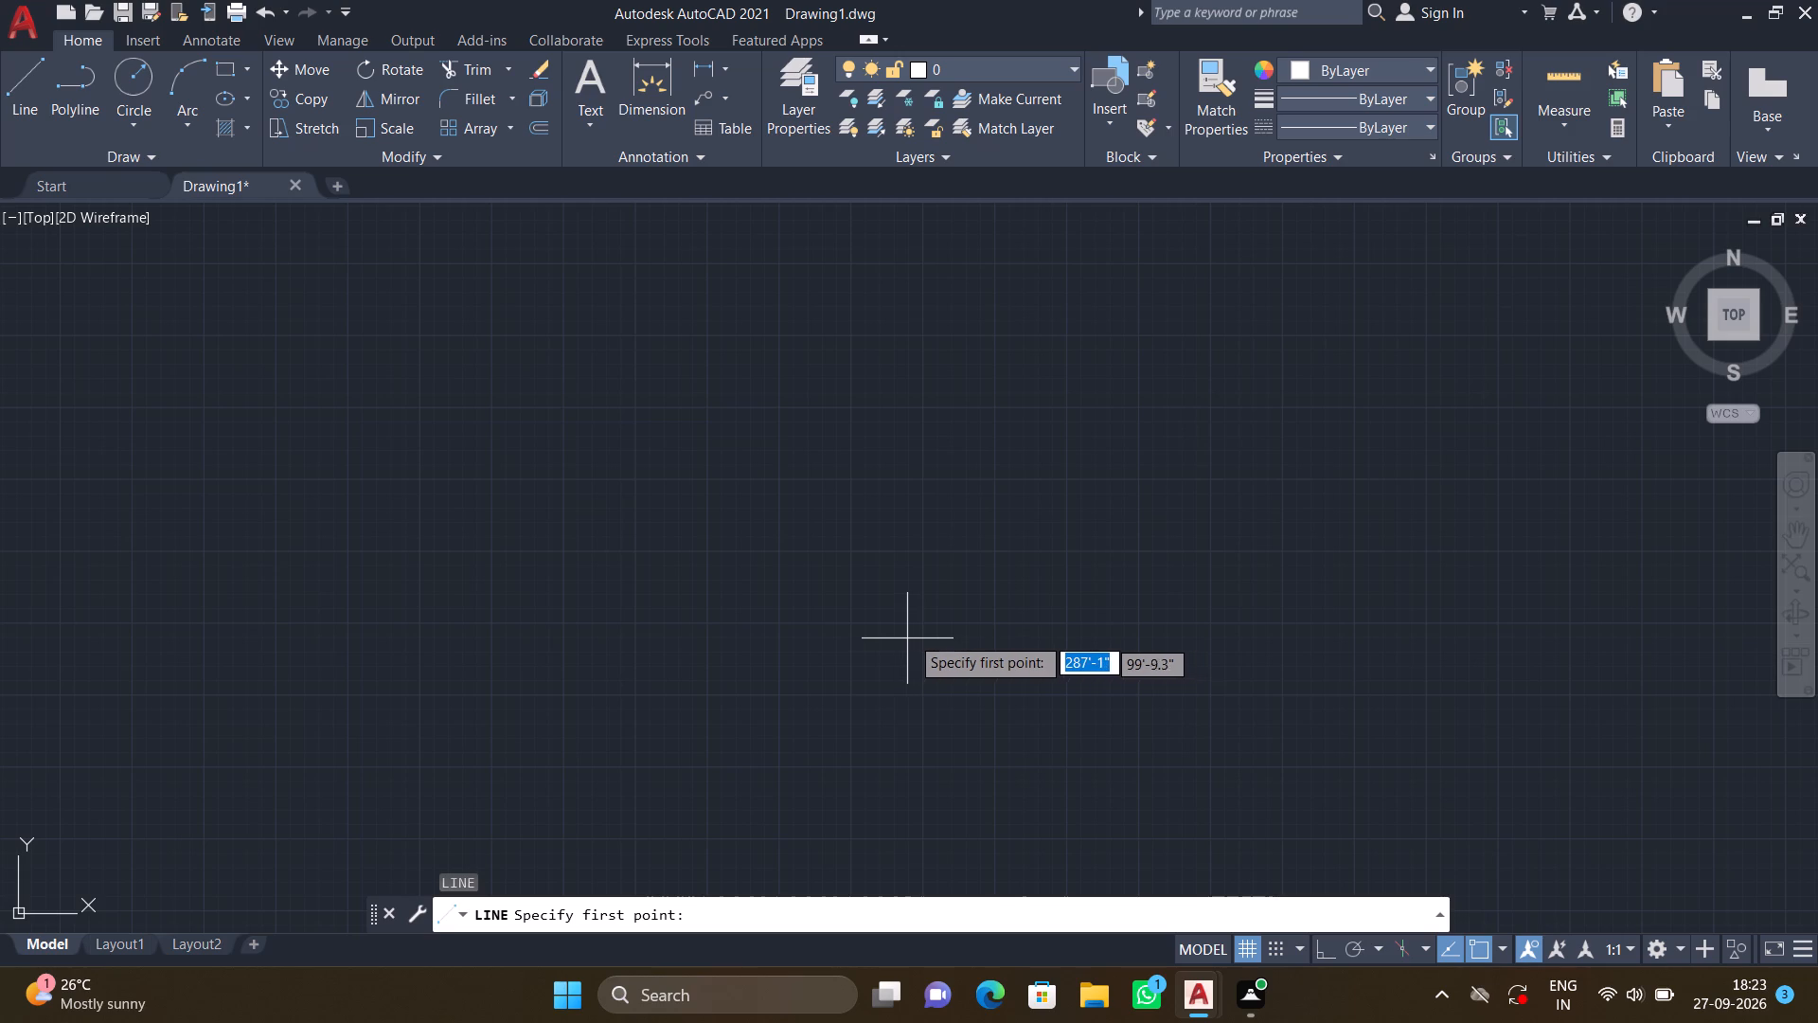
pyautogui.click(1081, 318)
pyautogui.scroll(-3, 1137, 512)
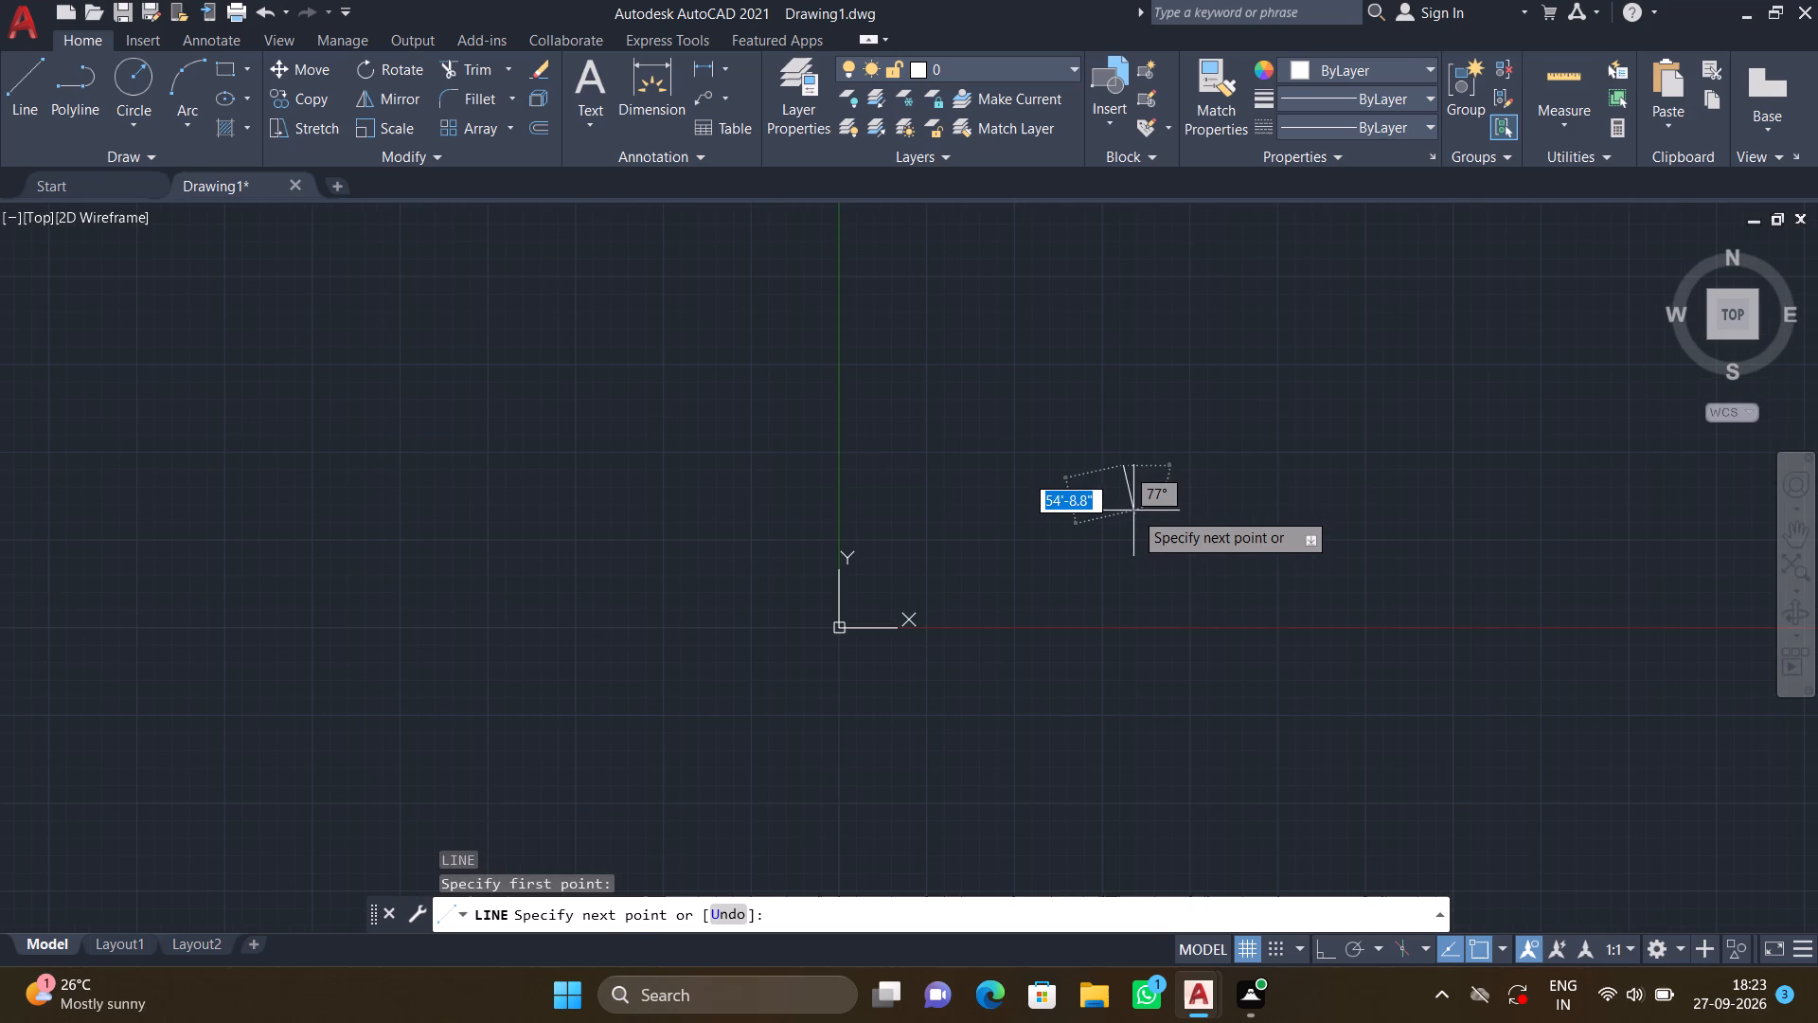
pyautogui.press('F8')
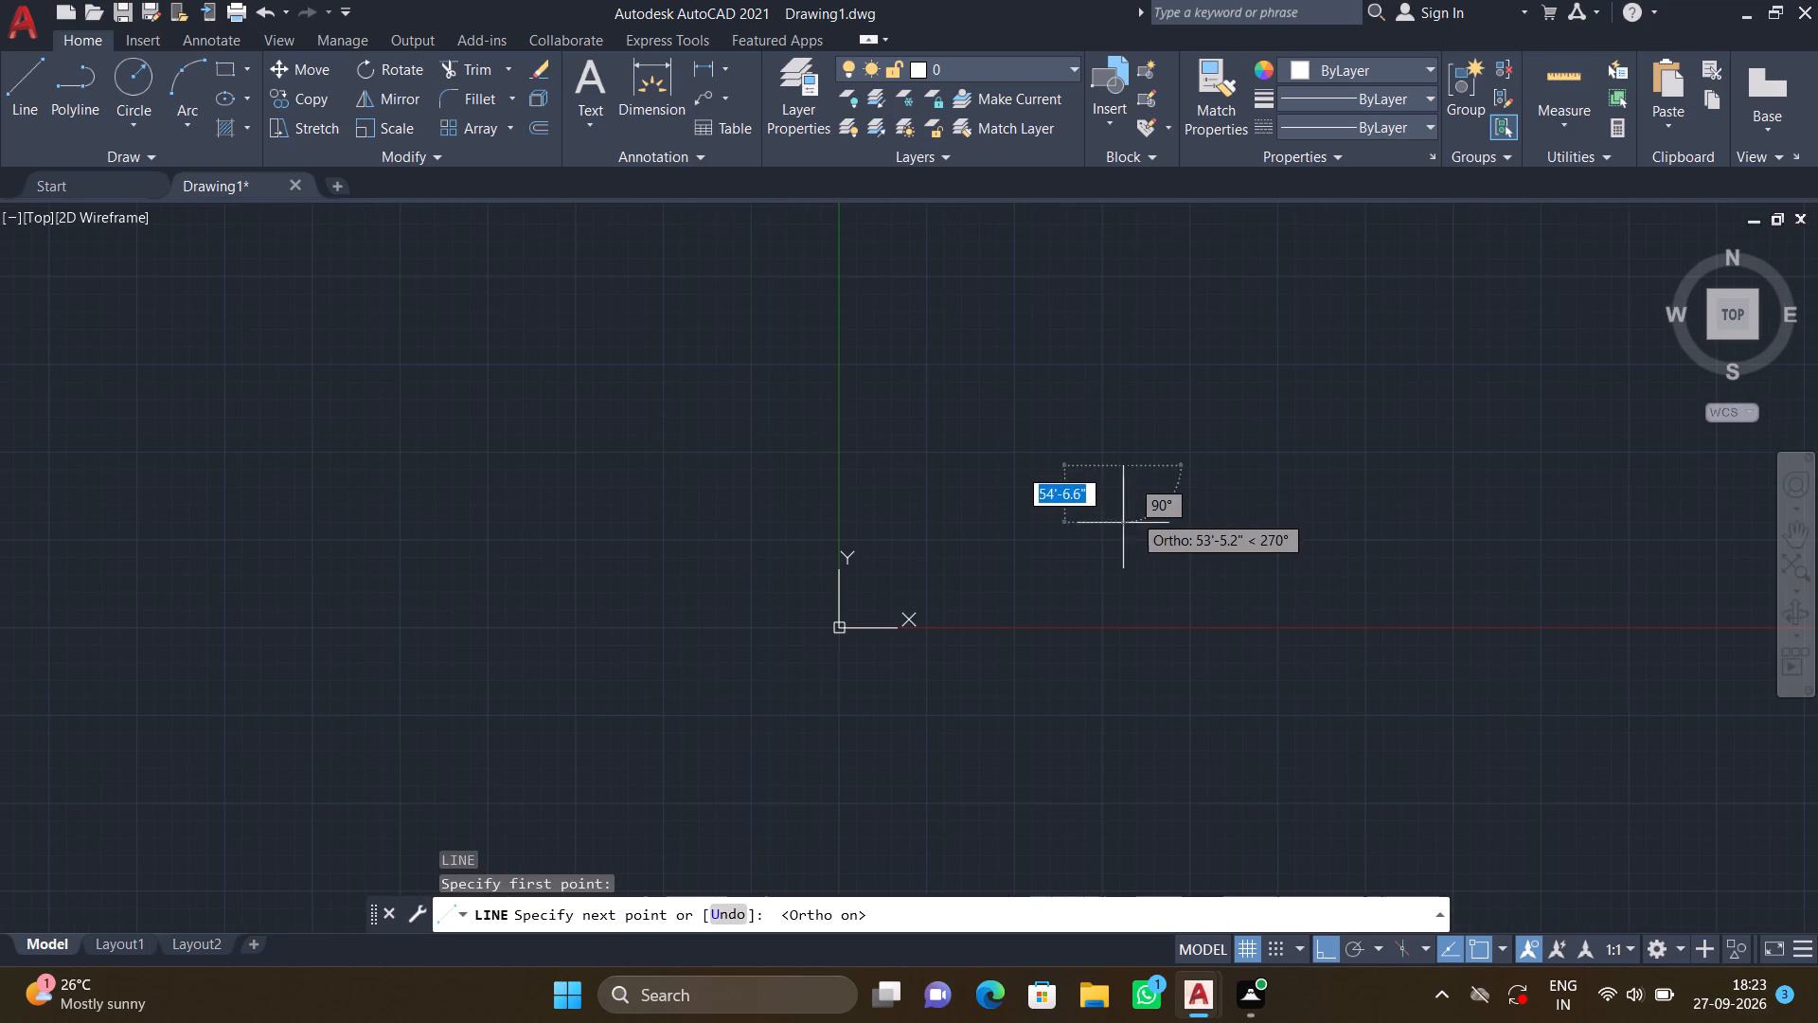
pyautogui.scroll(-4, 1113, 550)
pyautogui.press('Escape')
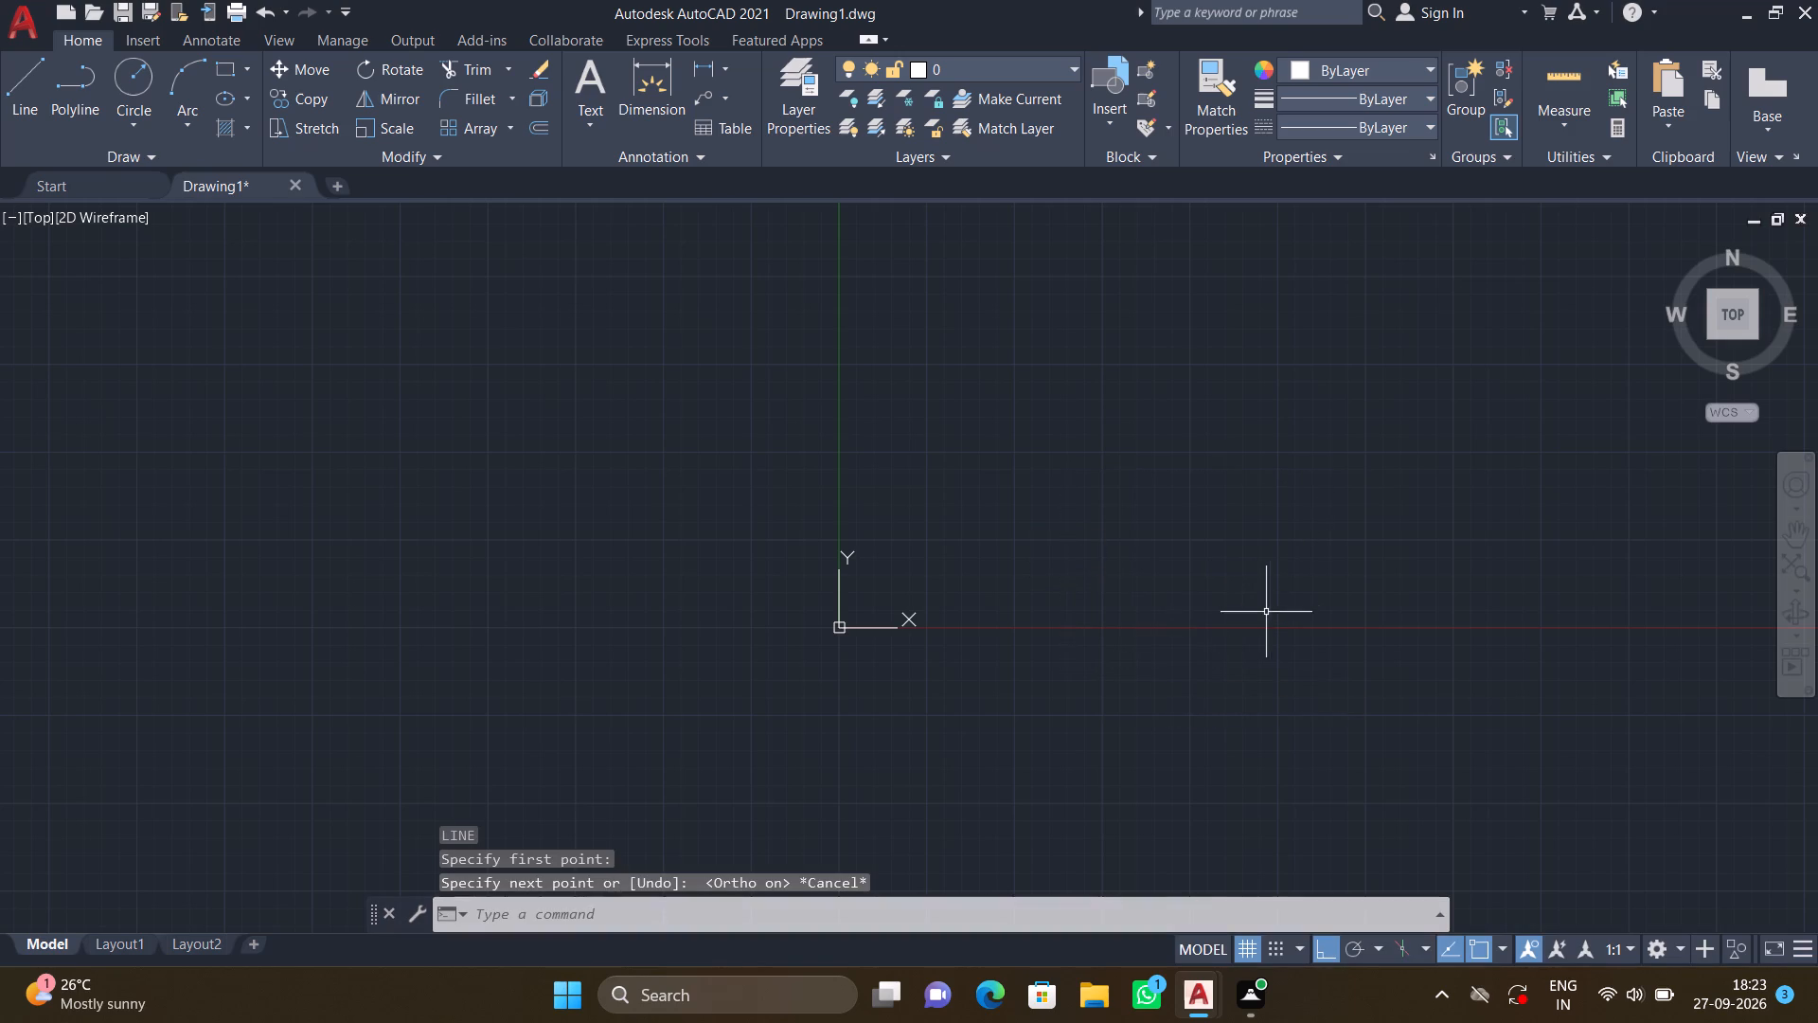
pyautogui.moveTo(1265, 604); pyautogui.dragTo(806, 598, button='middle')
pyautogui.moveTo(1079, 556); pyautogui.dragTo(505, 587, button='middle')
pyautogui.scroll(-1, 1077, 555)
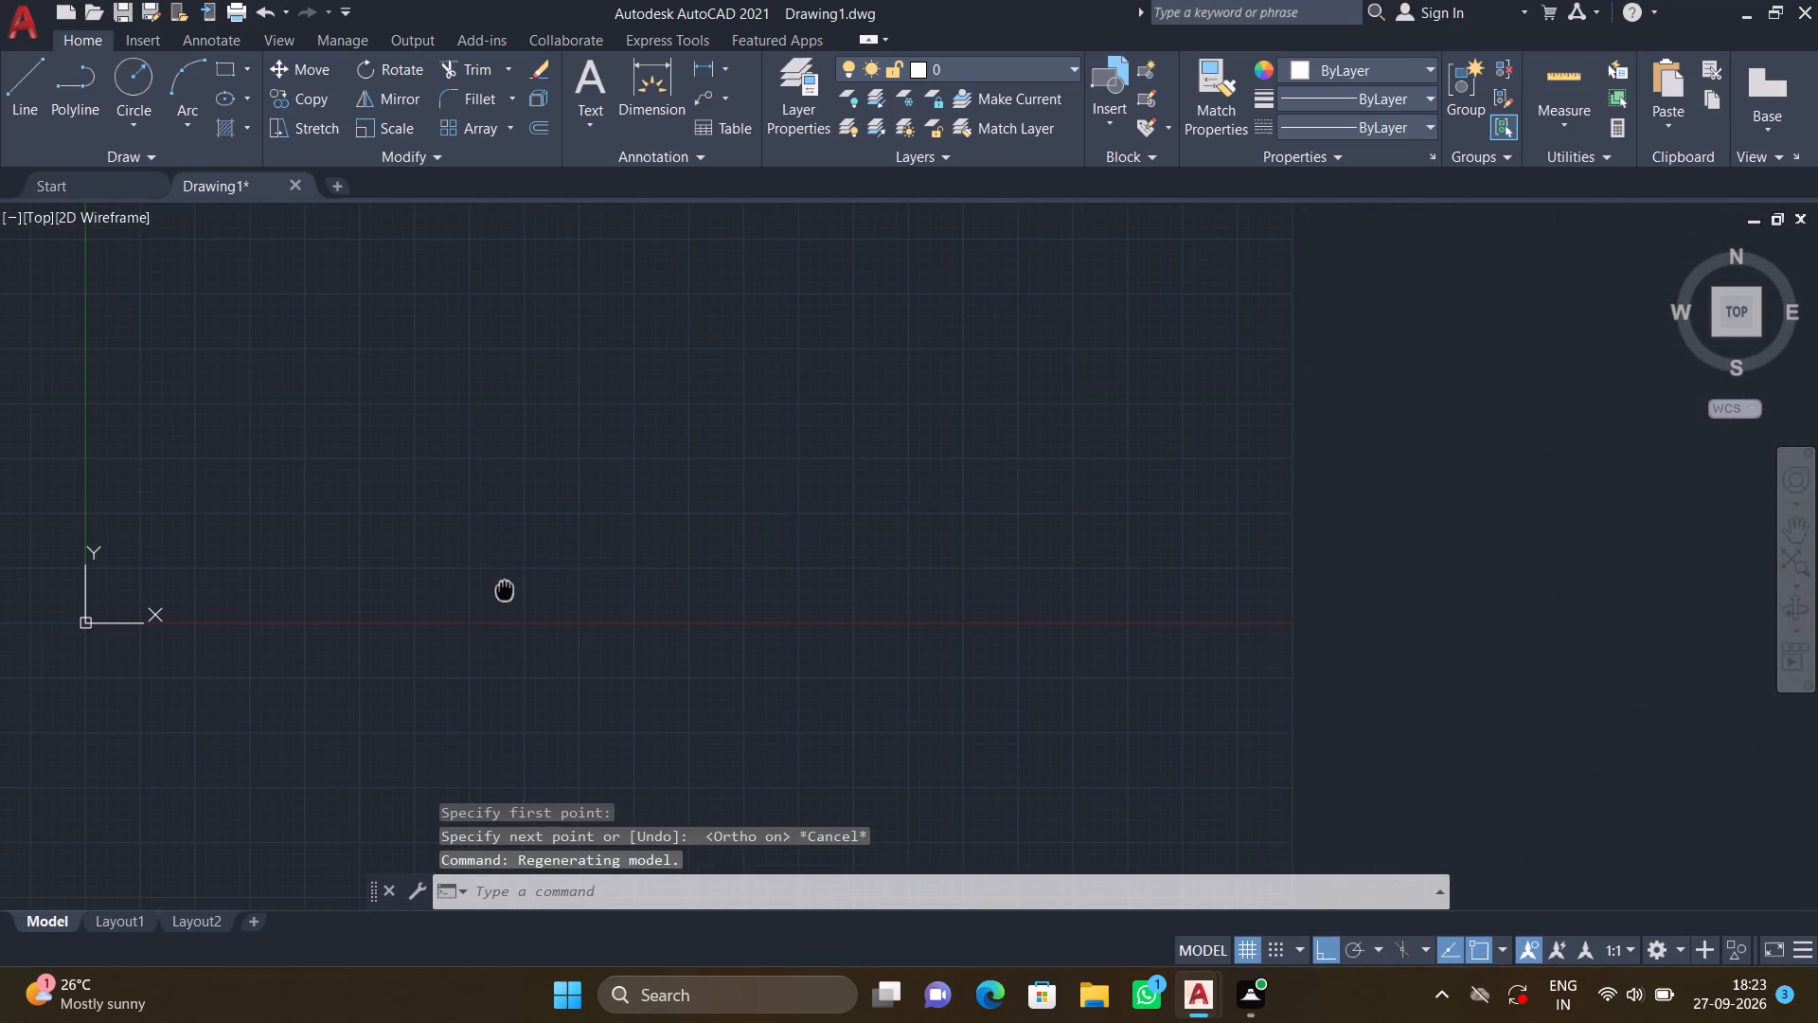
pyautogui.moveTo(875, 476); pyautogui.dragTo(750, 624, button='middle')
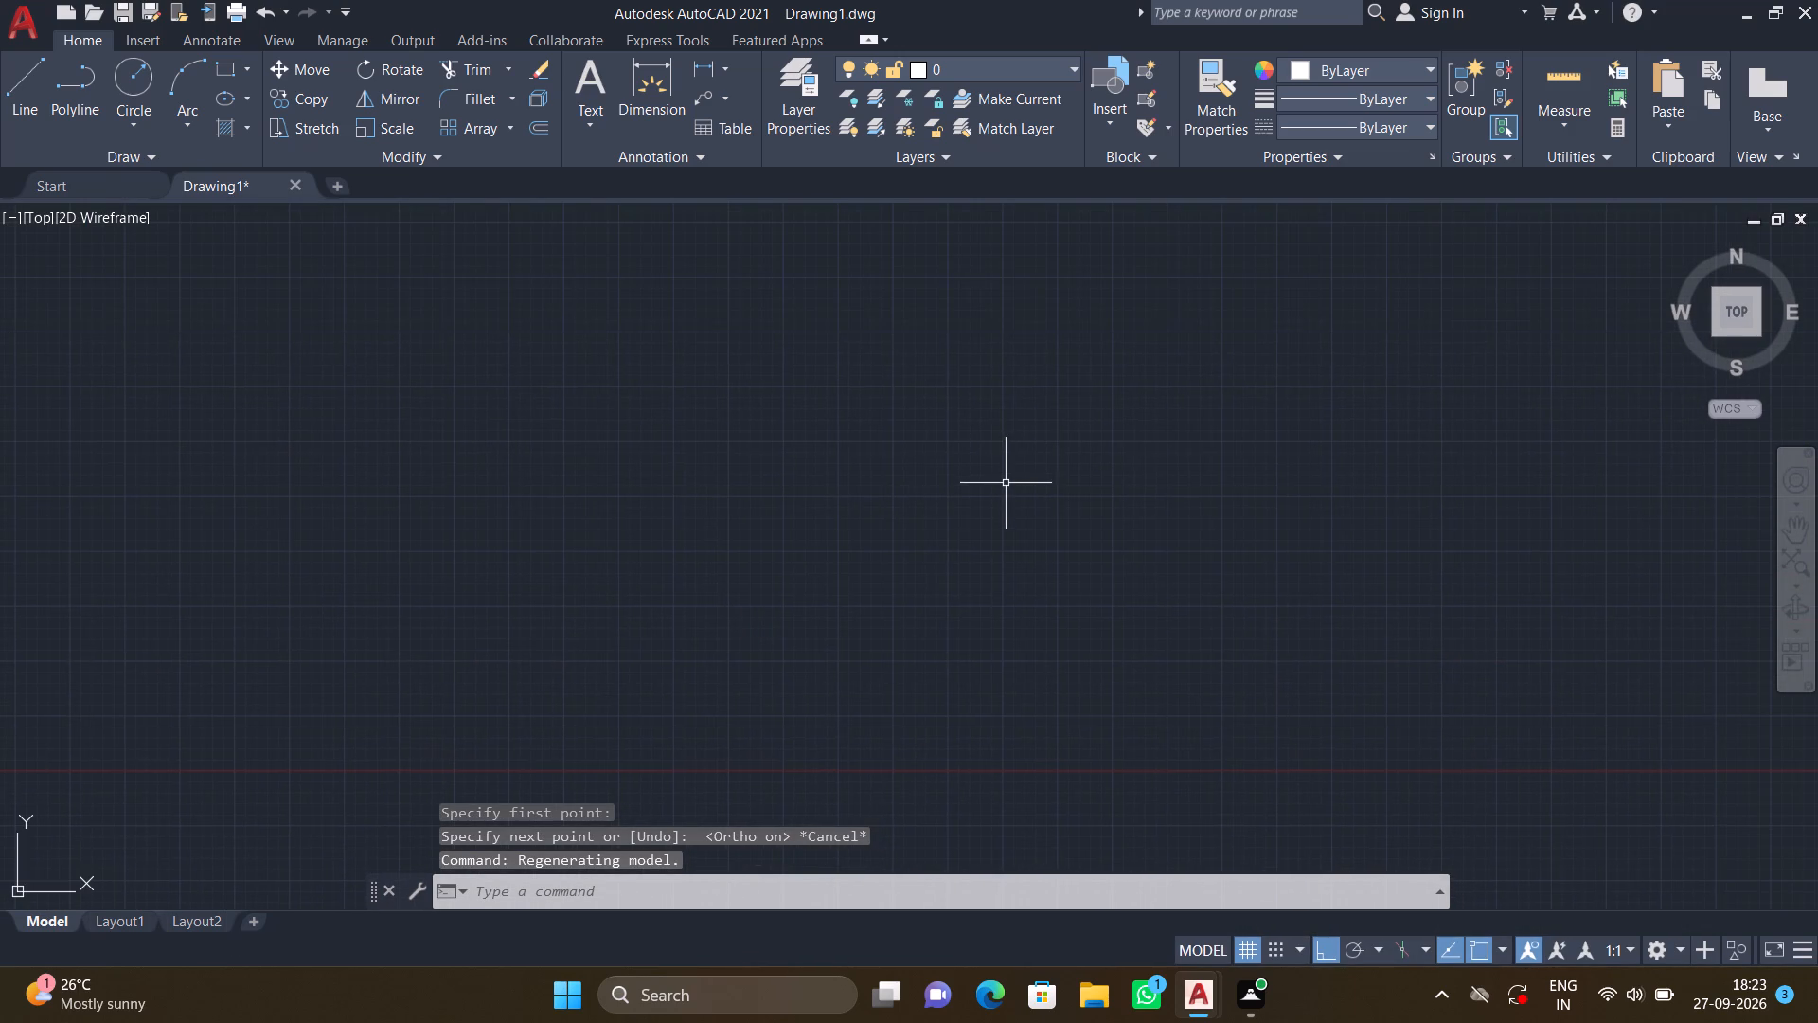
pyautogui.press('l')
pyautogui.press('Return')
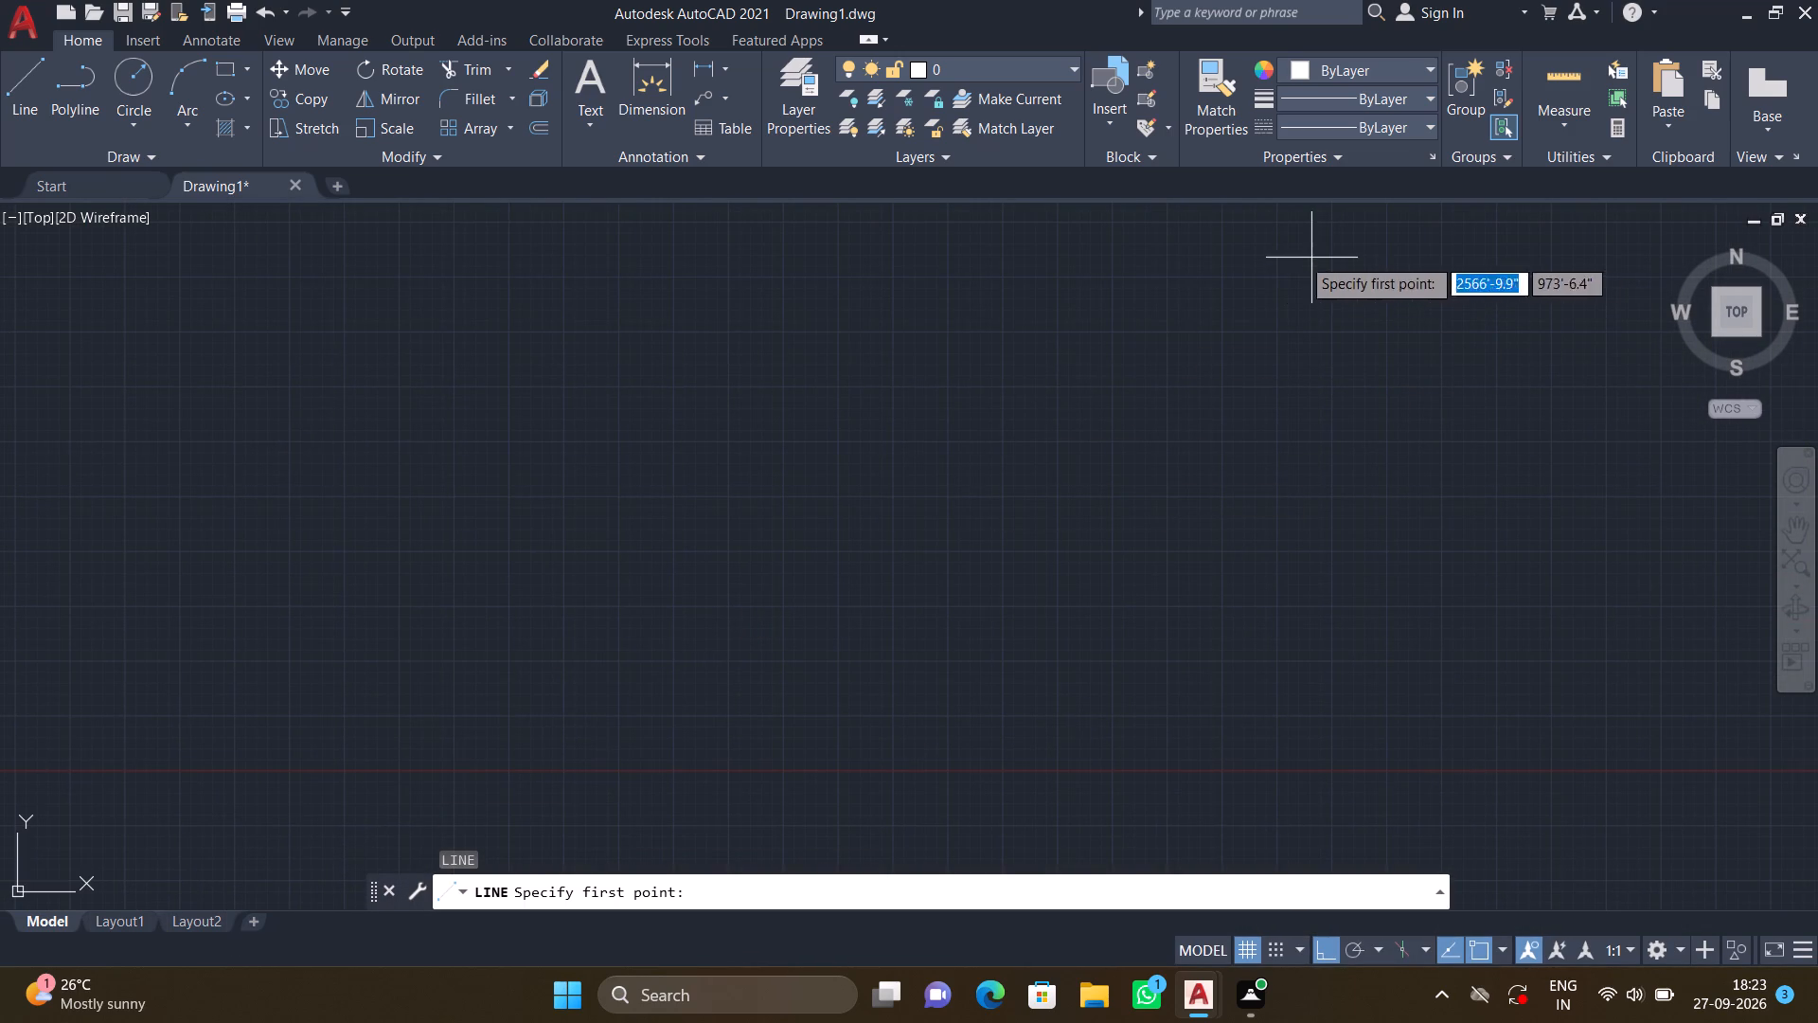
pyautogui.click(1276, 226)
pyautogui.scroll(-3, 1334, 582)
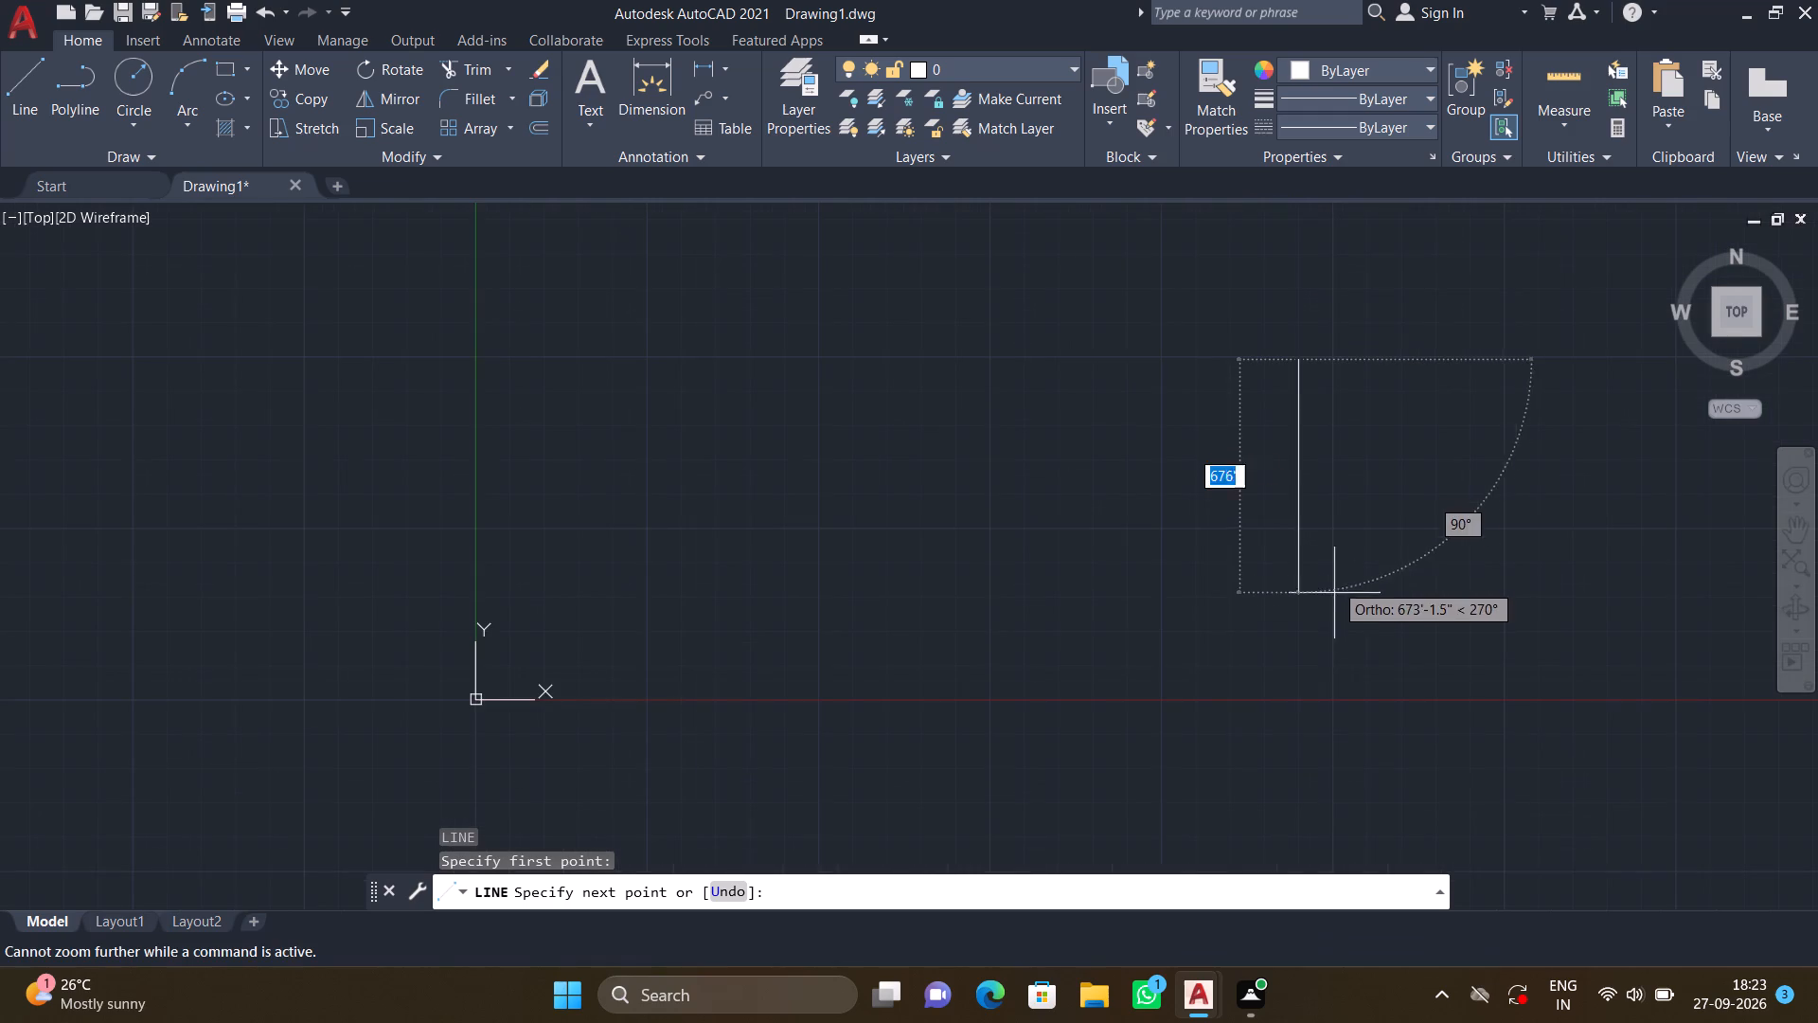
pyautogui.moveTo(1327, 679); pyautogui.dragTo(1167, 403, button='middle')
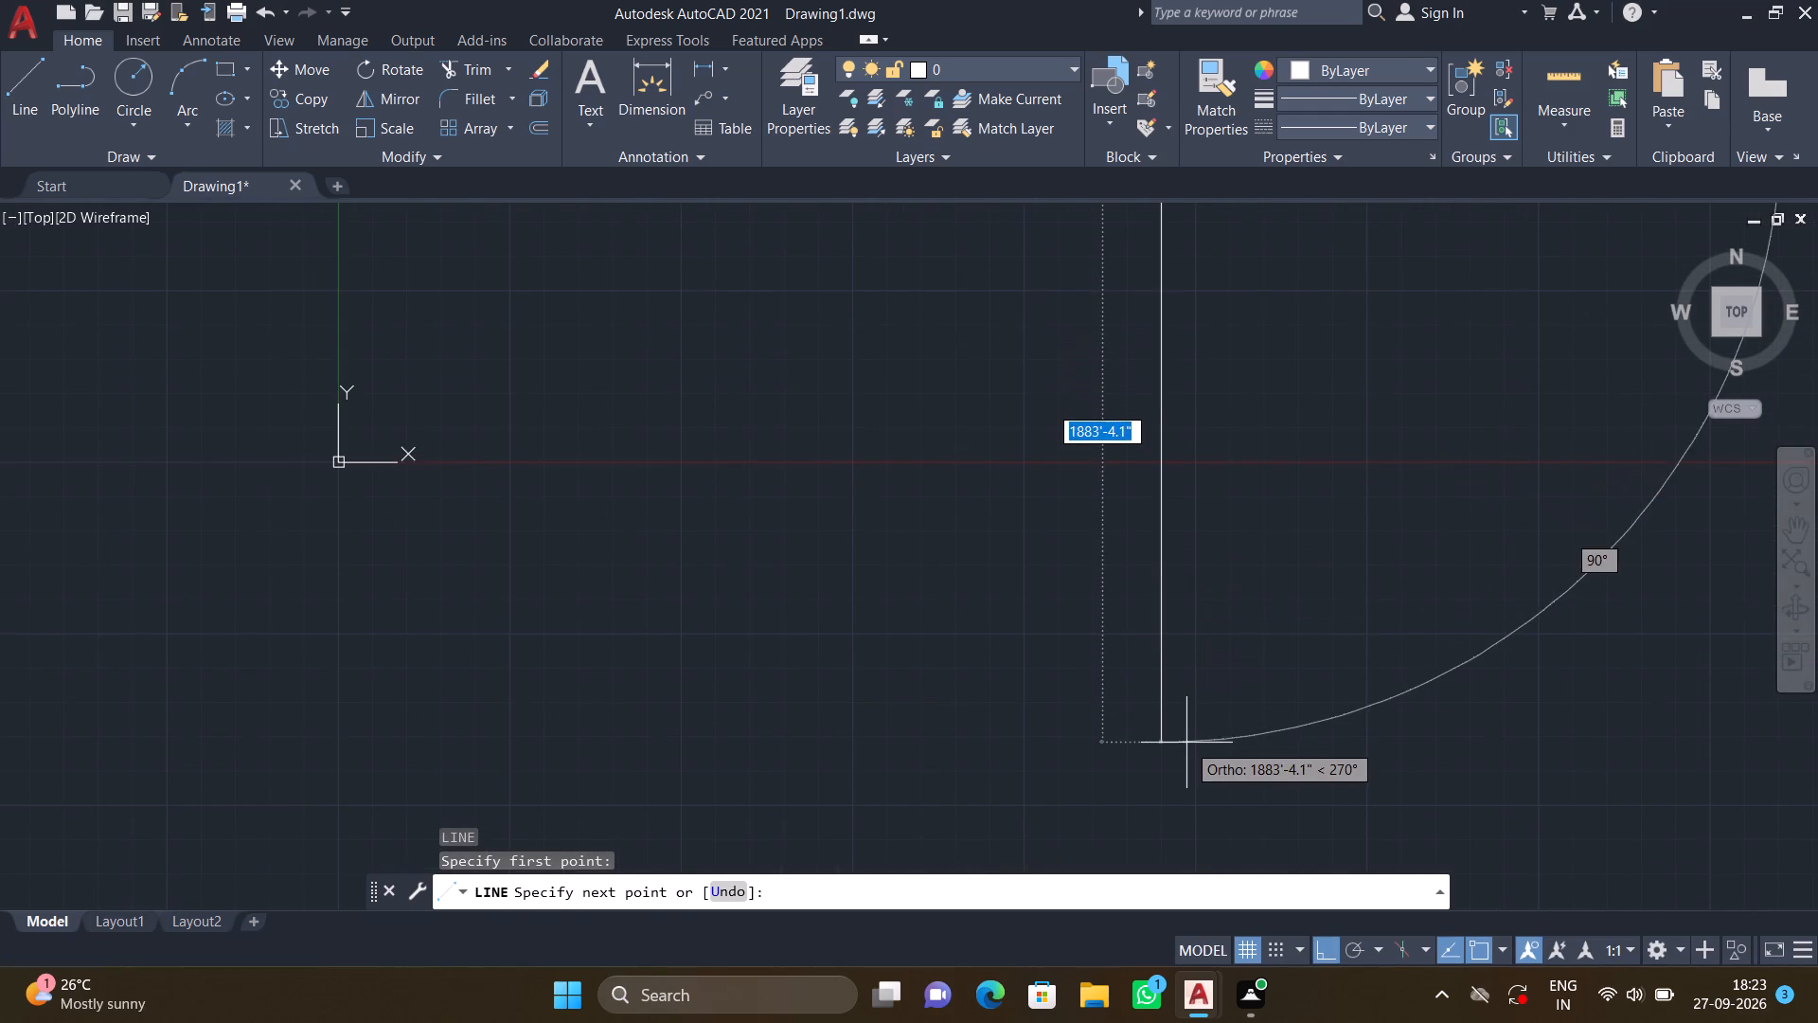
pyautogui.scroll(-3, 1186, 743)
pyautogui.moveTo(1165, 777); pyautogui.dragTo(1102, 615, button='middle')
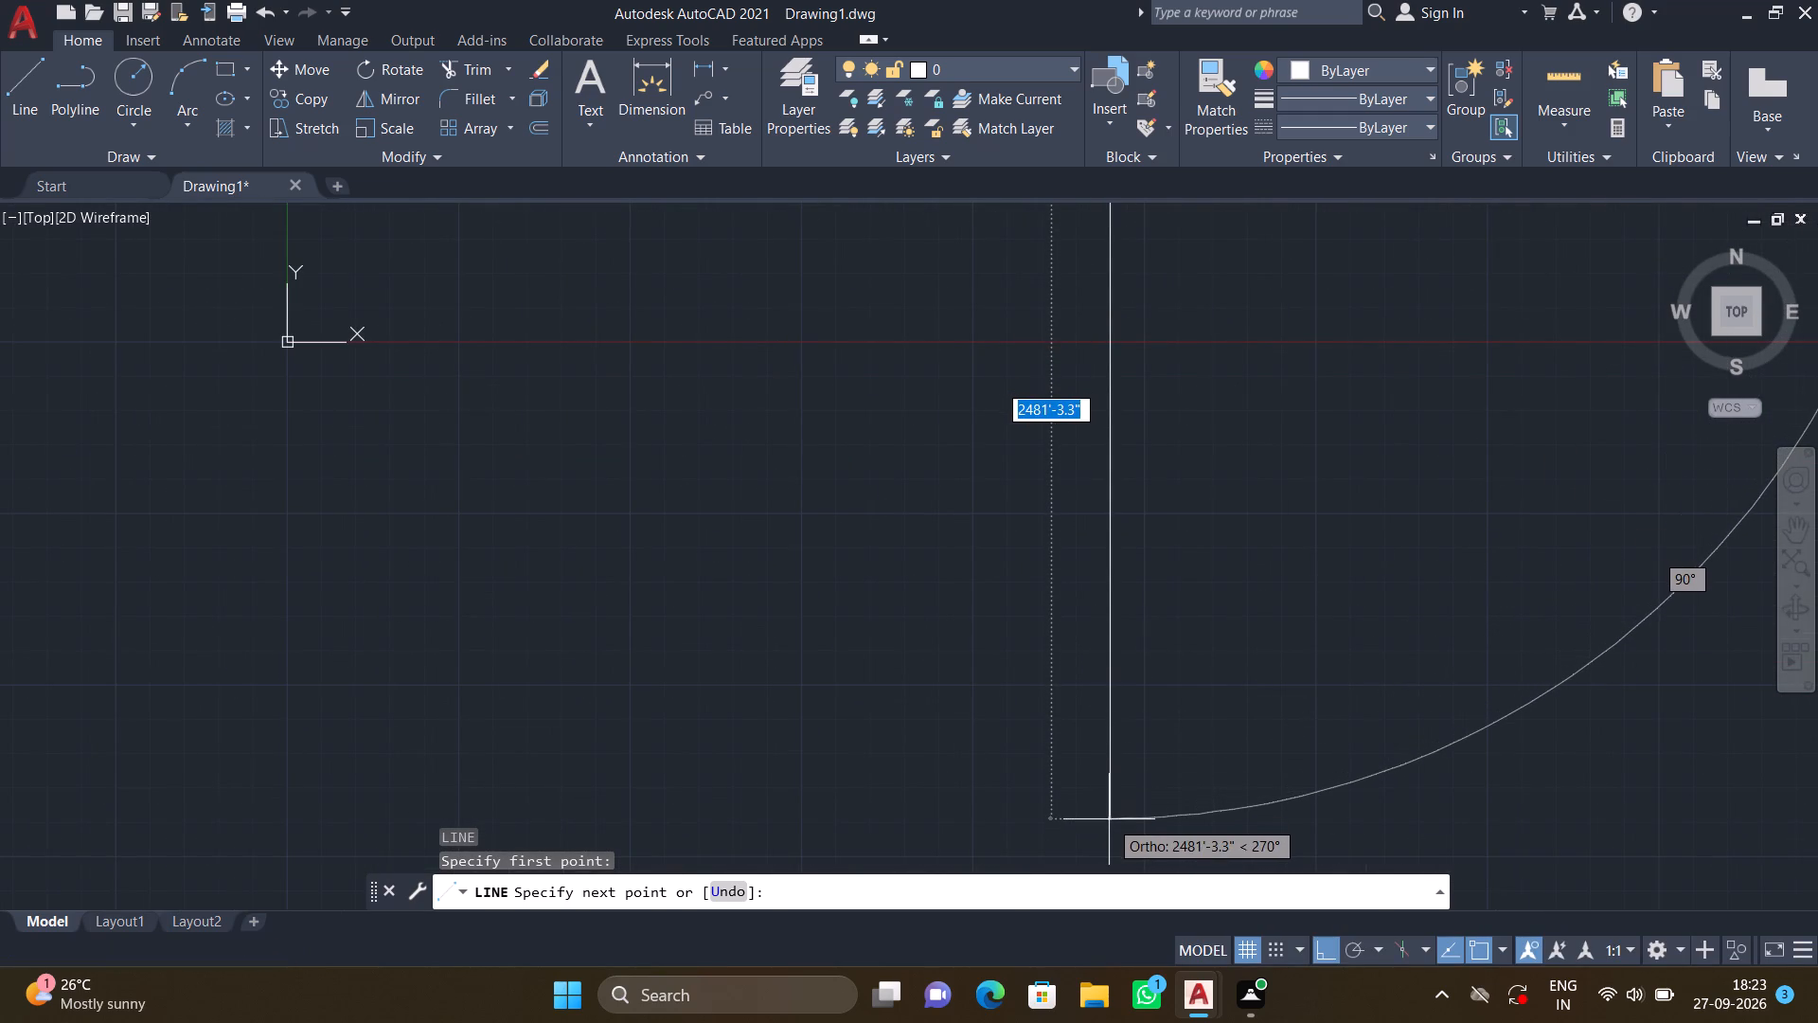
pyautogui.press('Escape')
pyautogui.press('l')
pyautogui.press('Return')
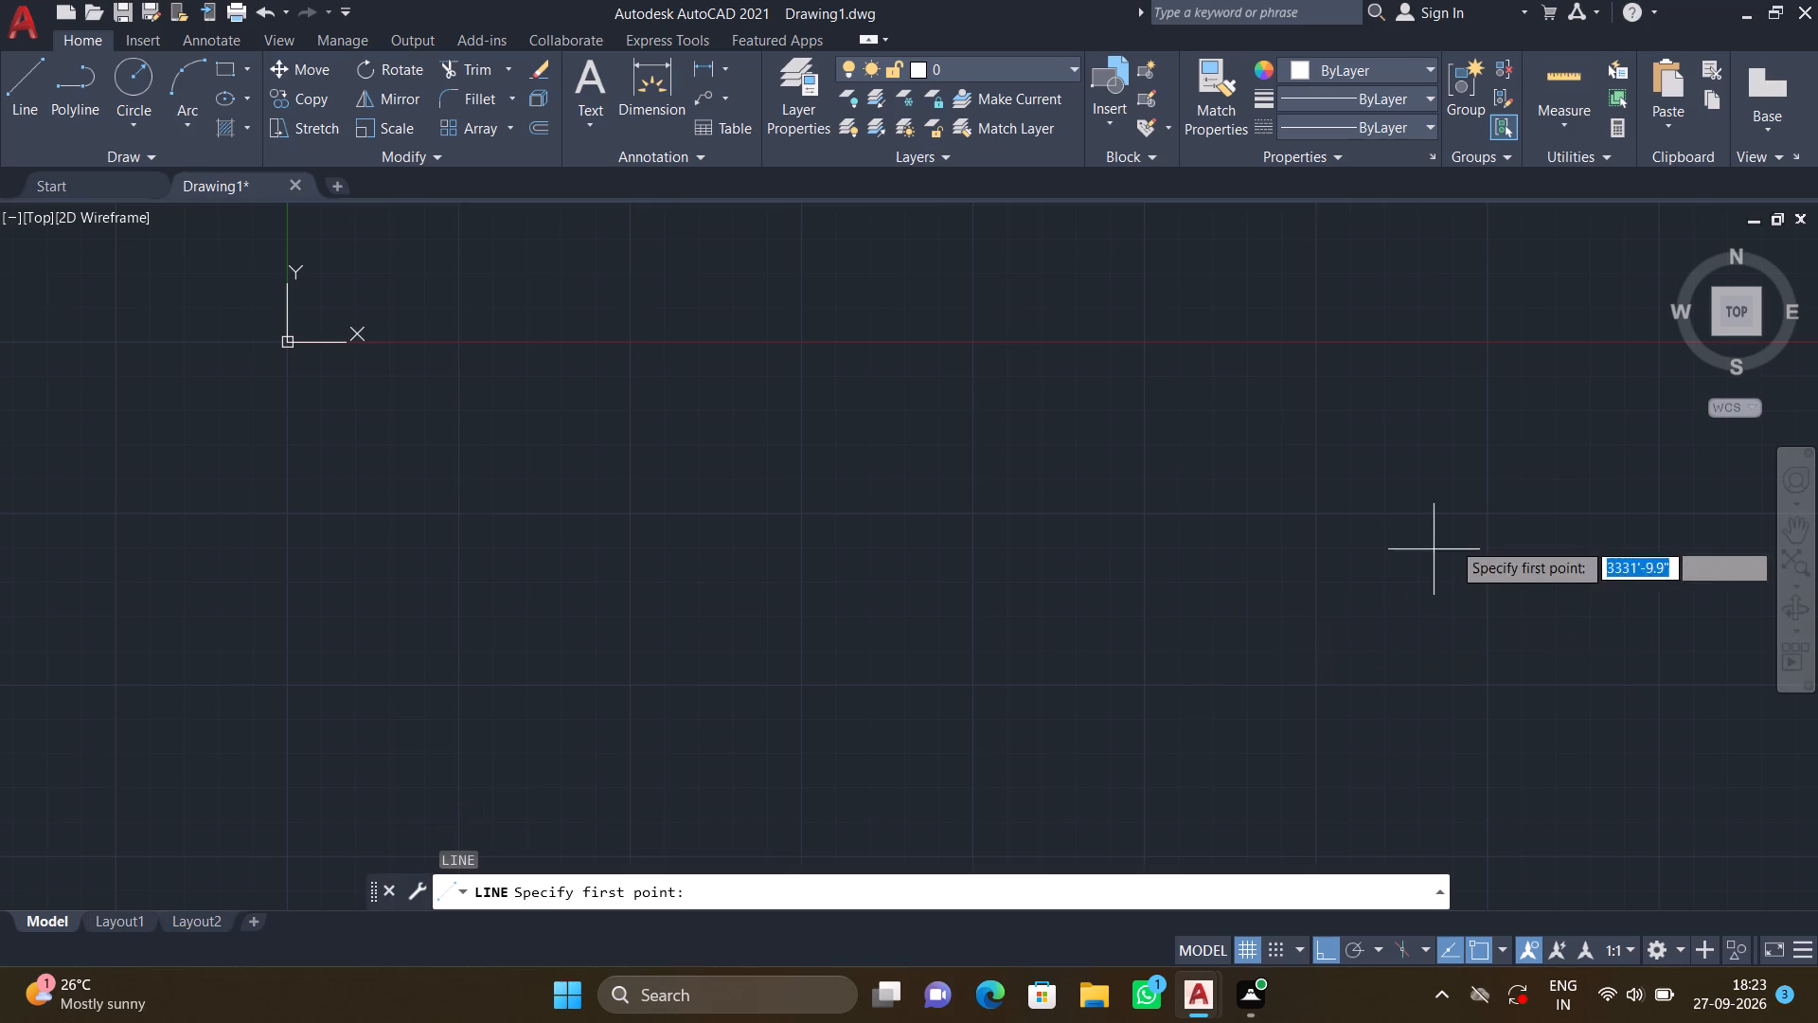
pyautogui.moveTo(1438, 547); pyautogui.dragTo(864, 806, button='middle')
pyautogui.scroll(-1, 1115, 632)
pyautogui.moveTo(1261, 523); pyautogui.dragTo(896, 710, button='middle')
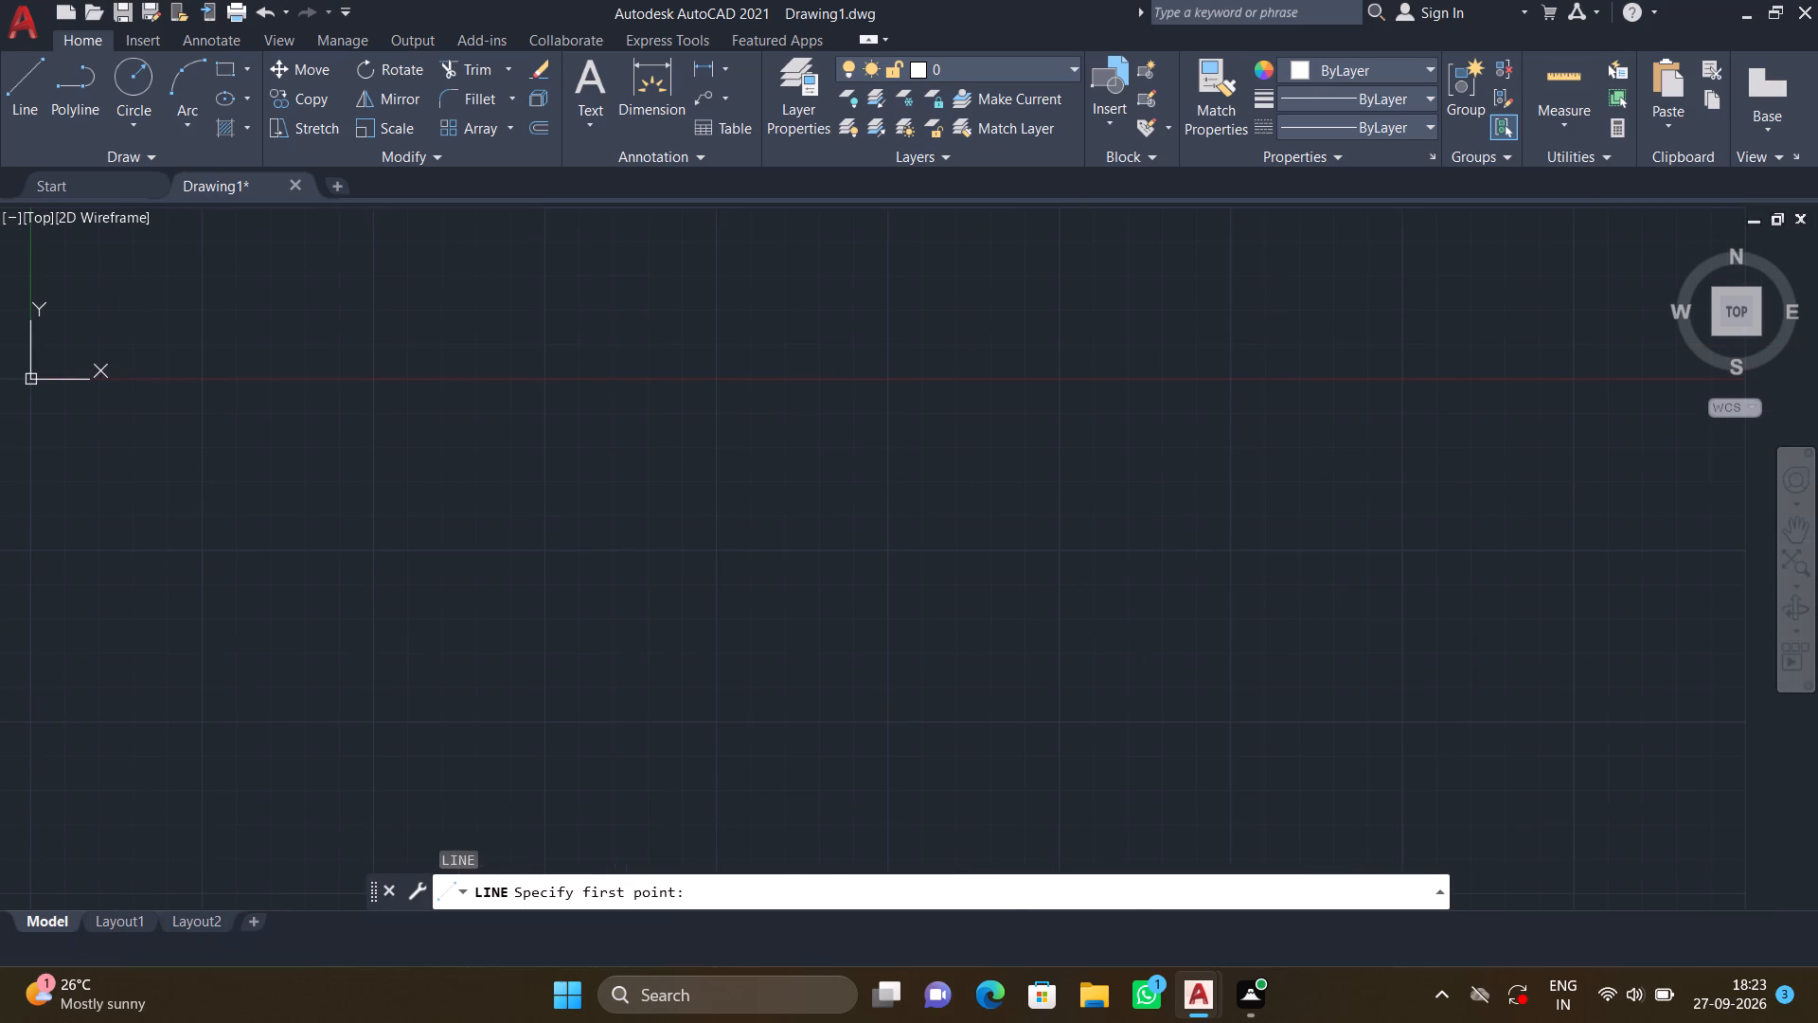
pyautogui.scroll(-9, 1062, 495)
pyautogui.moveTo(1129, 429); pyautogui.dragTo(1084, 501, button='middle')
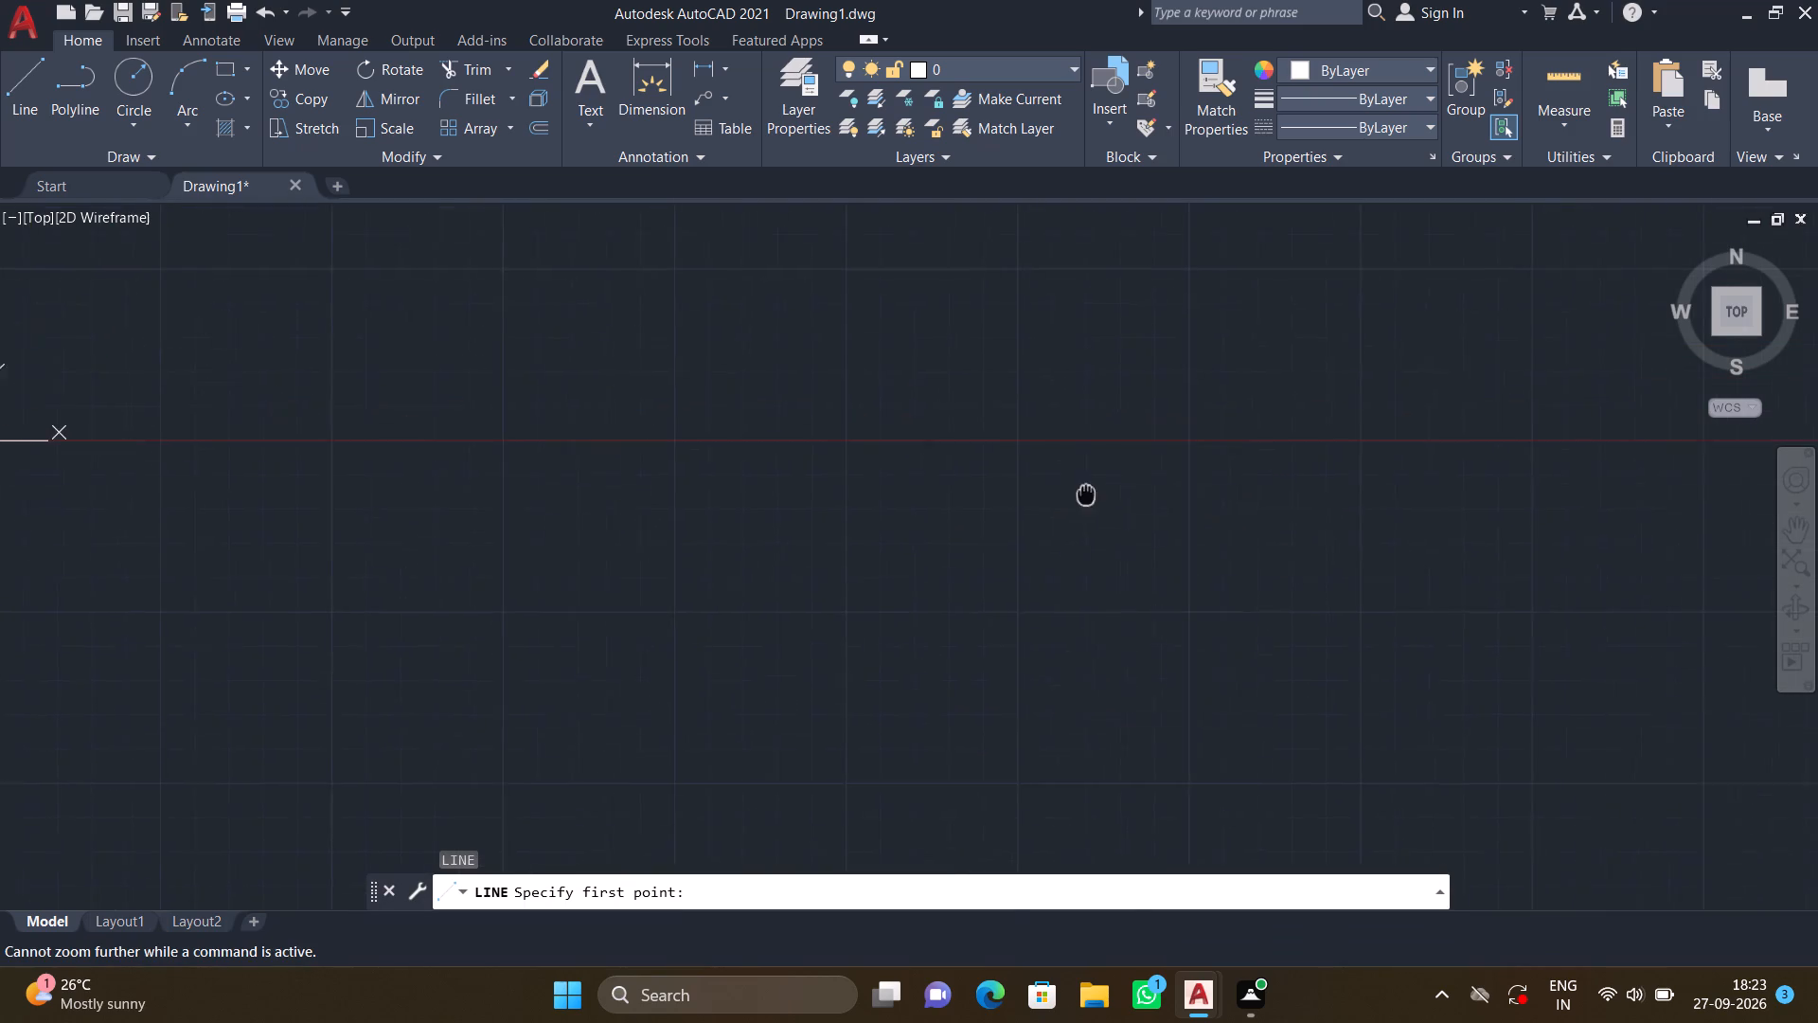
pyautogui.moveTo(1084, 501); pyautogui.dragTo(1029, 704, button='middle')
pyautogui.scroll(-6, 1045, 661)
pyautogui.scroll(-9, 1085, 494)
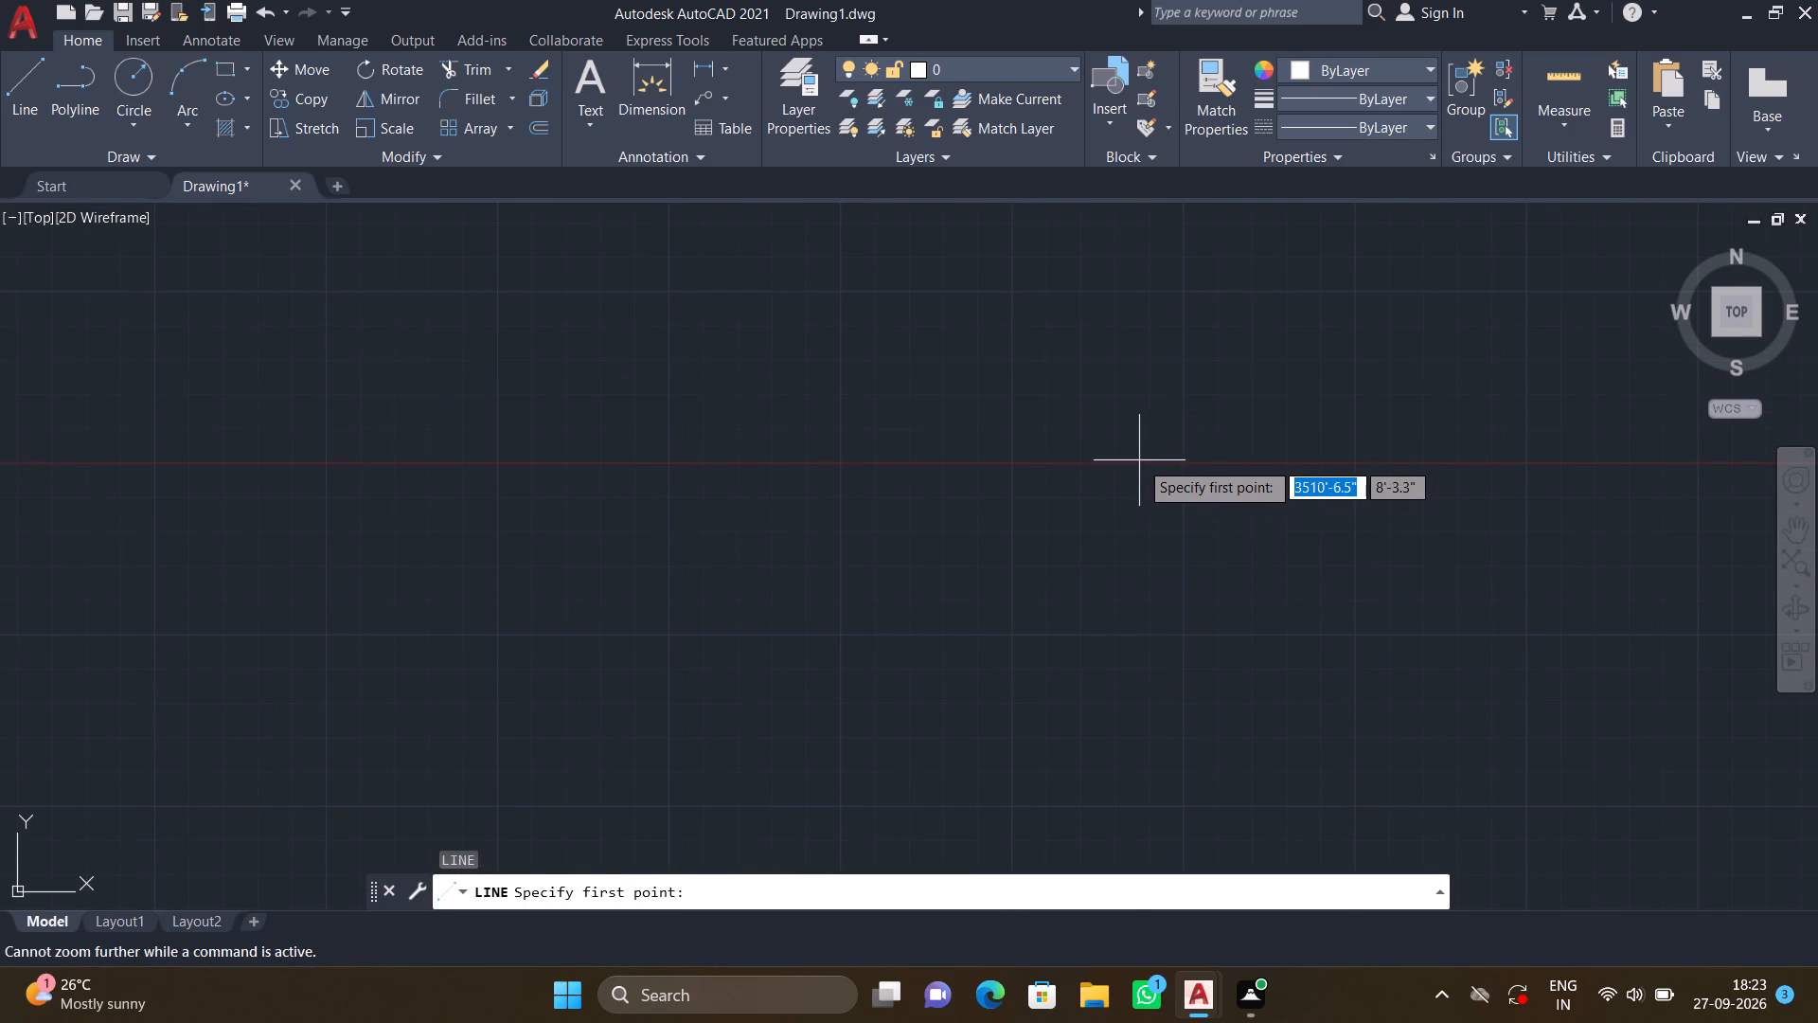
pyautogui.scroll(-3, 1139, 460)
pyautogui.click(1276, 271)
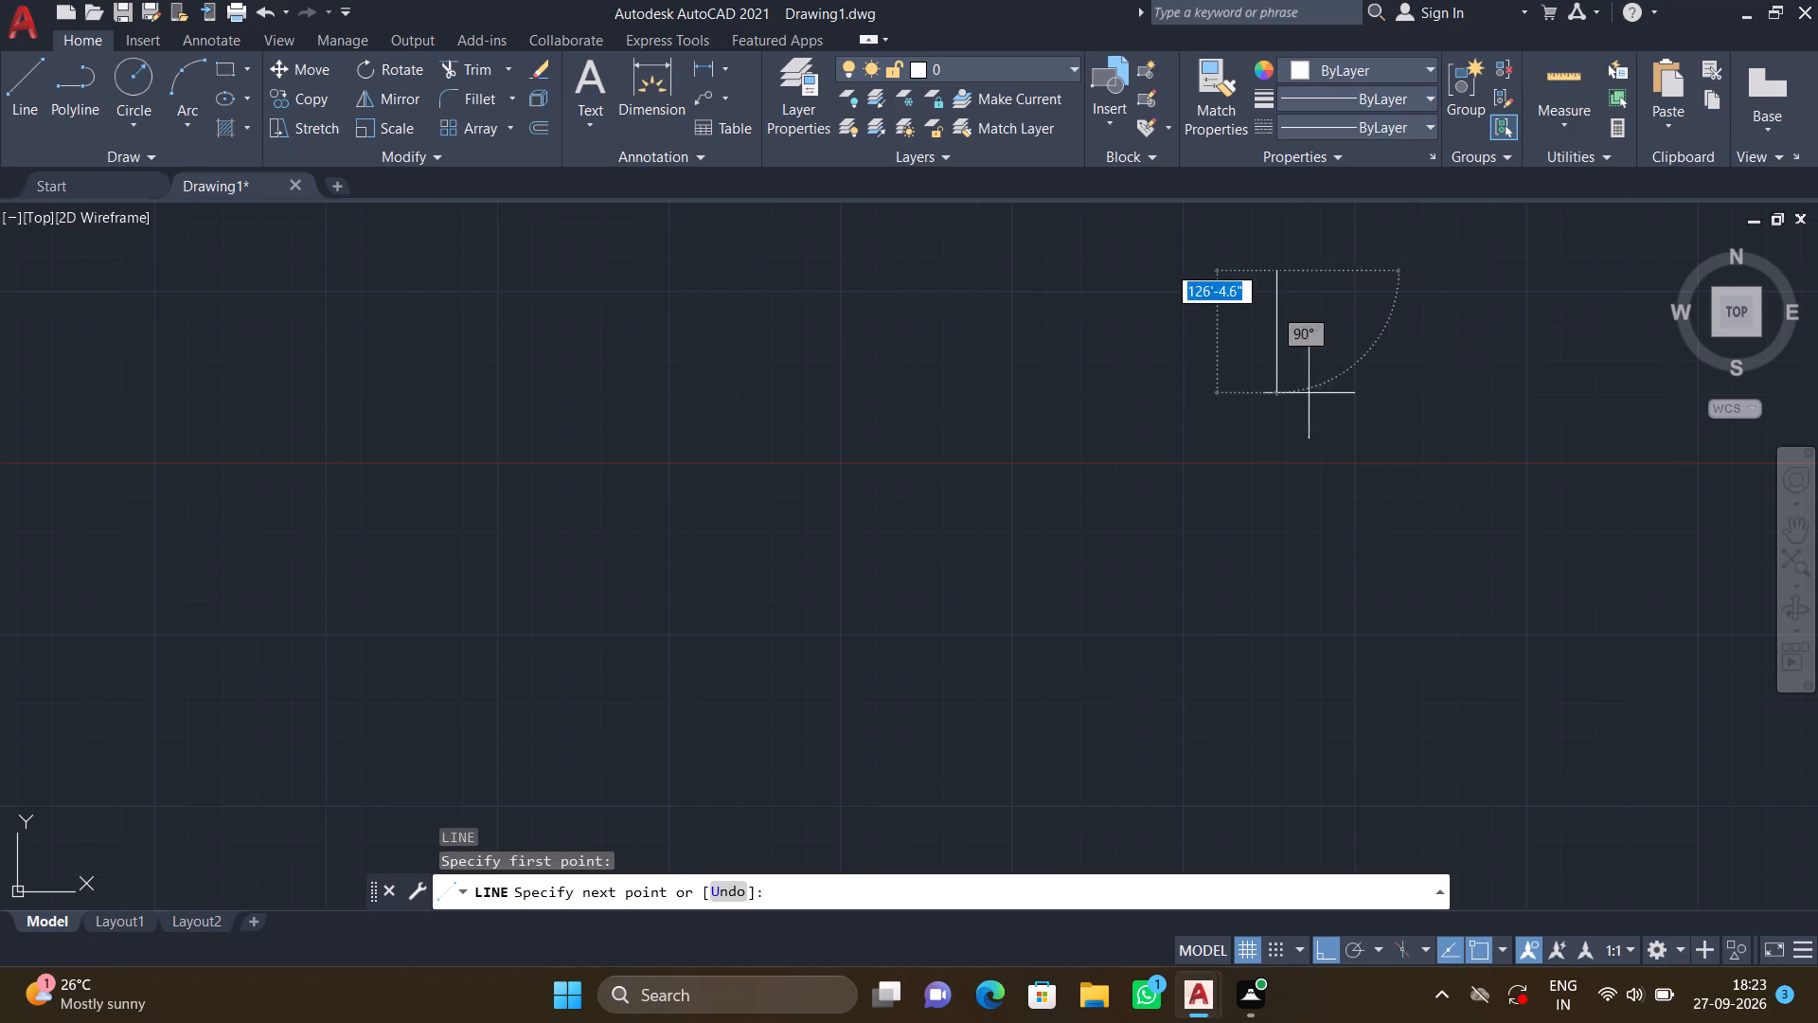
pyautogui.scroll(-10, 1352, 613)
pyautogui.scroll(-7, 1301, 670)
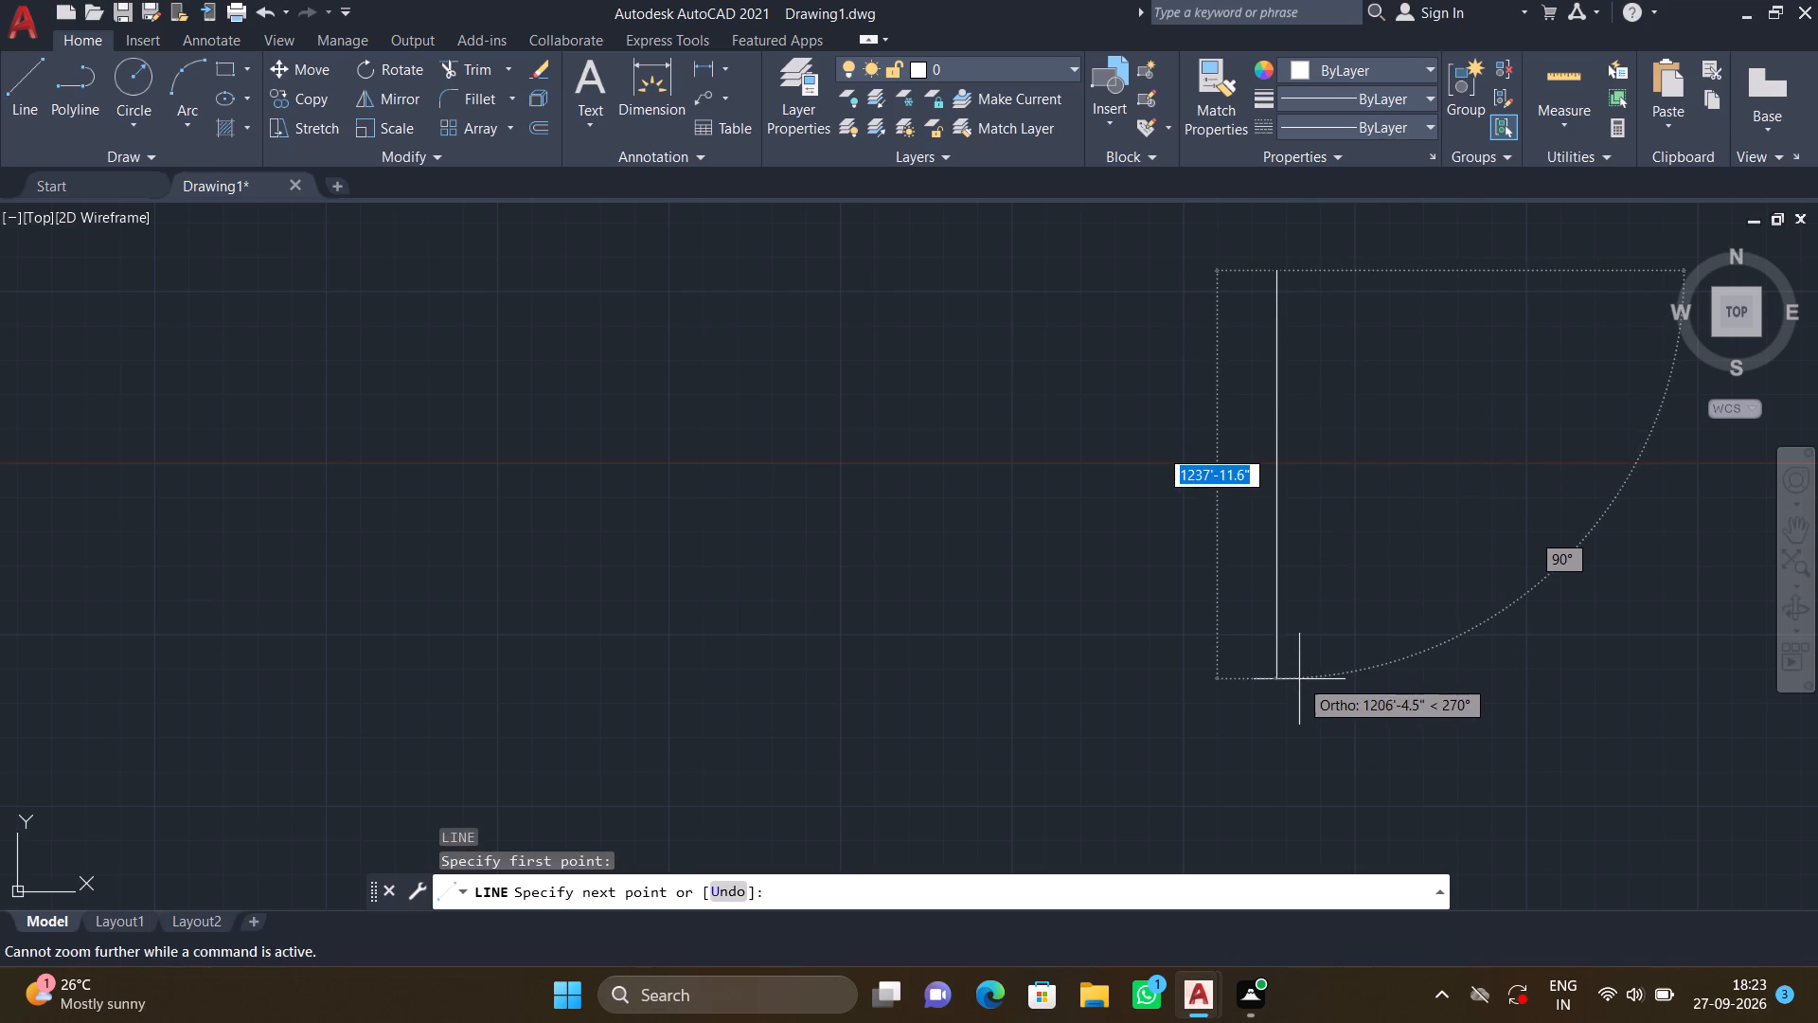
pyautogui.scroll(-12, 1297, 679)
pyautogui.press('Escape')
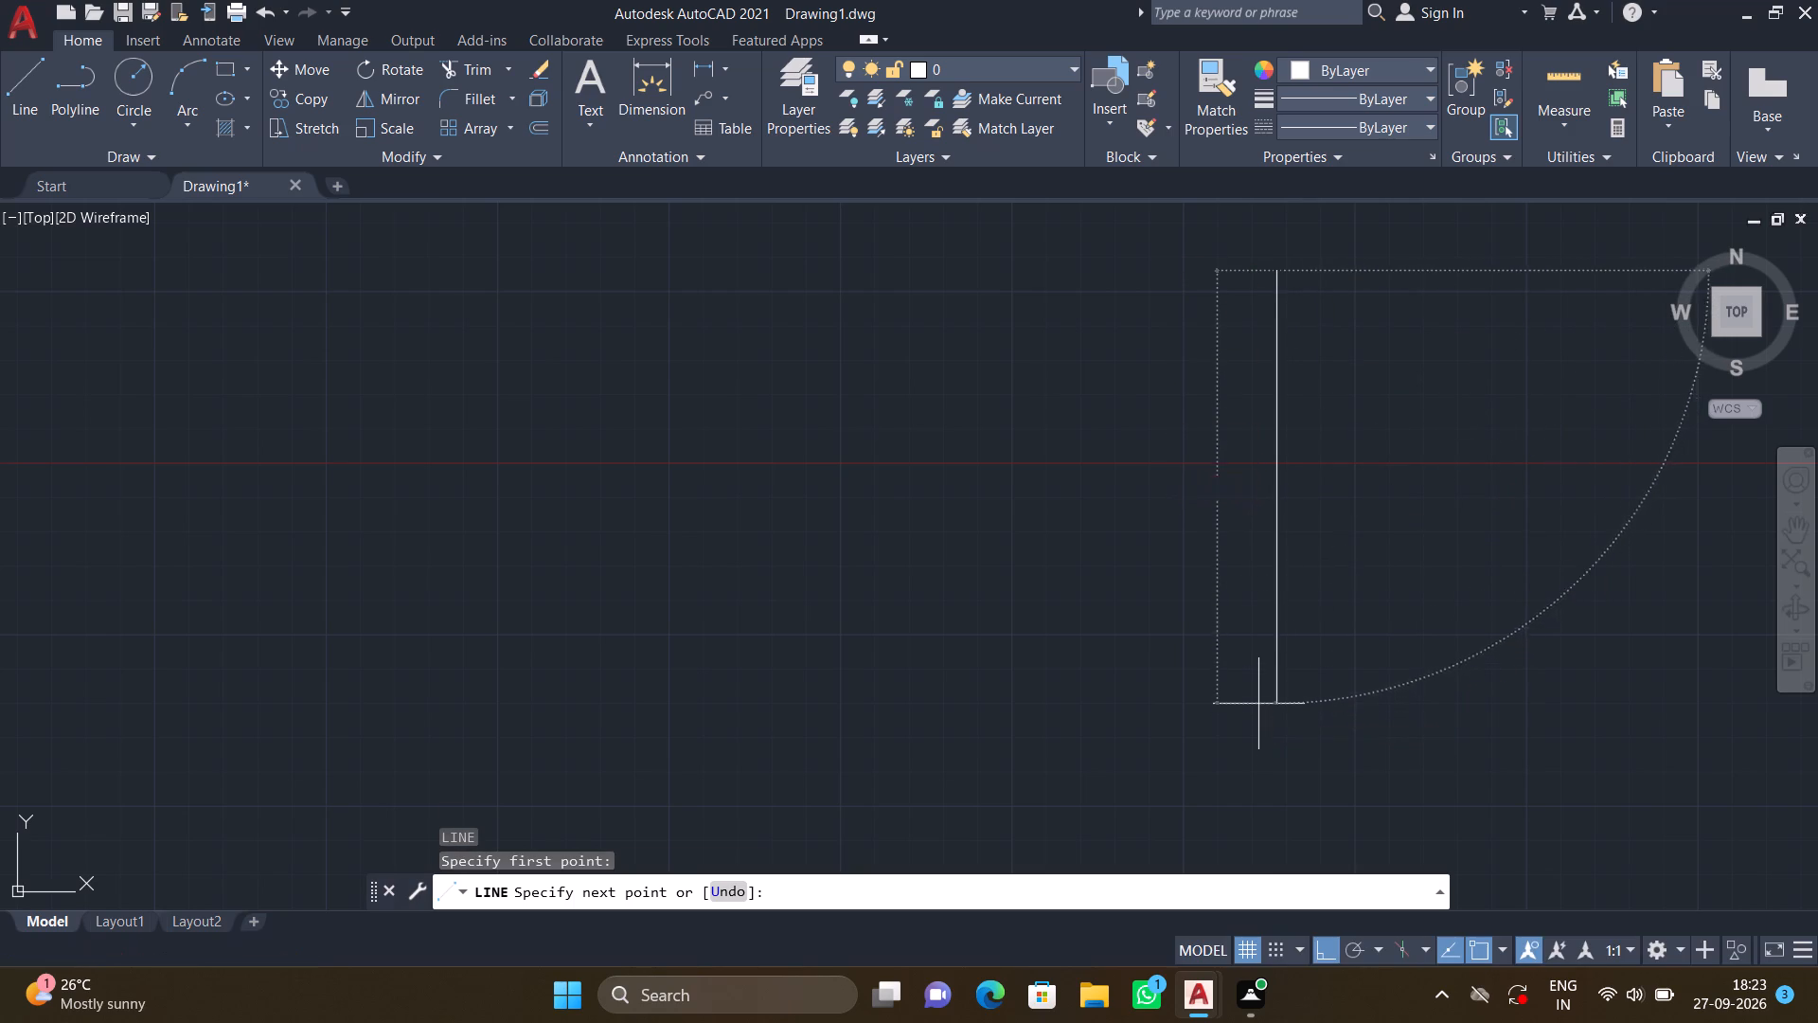
# Draw one long vertical line straight downward, east of the origin and crossing the X axis.
pyautogui.scroll(-7, 1218, 639)
pyautogui.moveTo(1023, 583); pyautogui.dragTo(850, 607, button='middle')
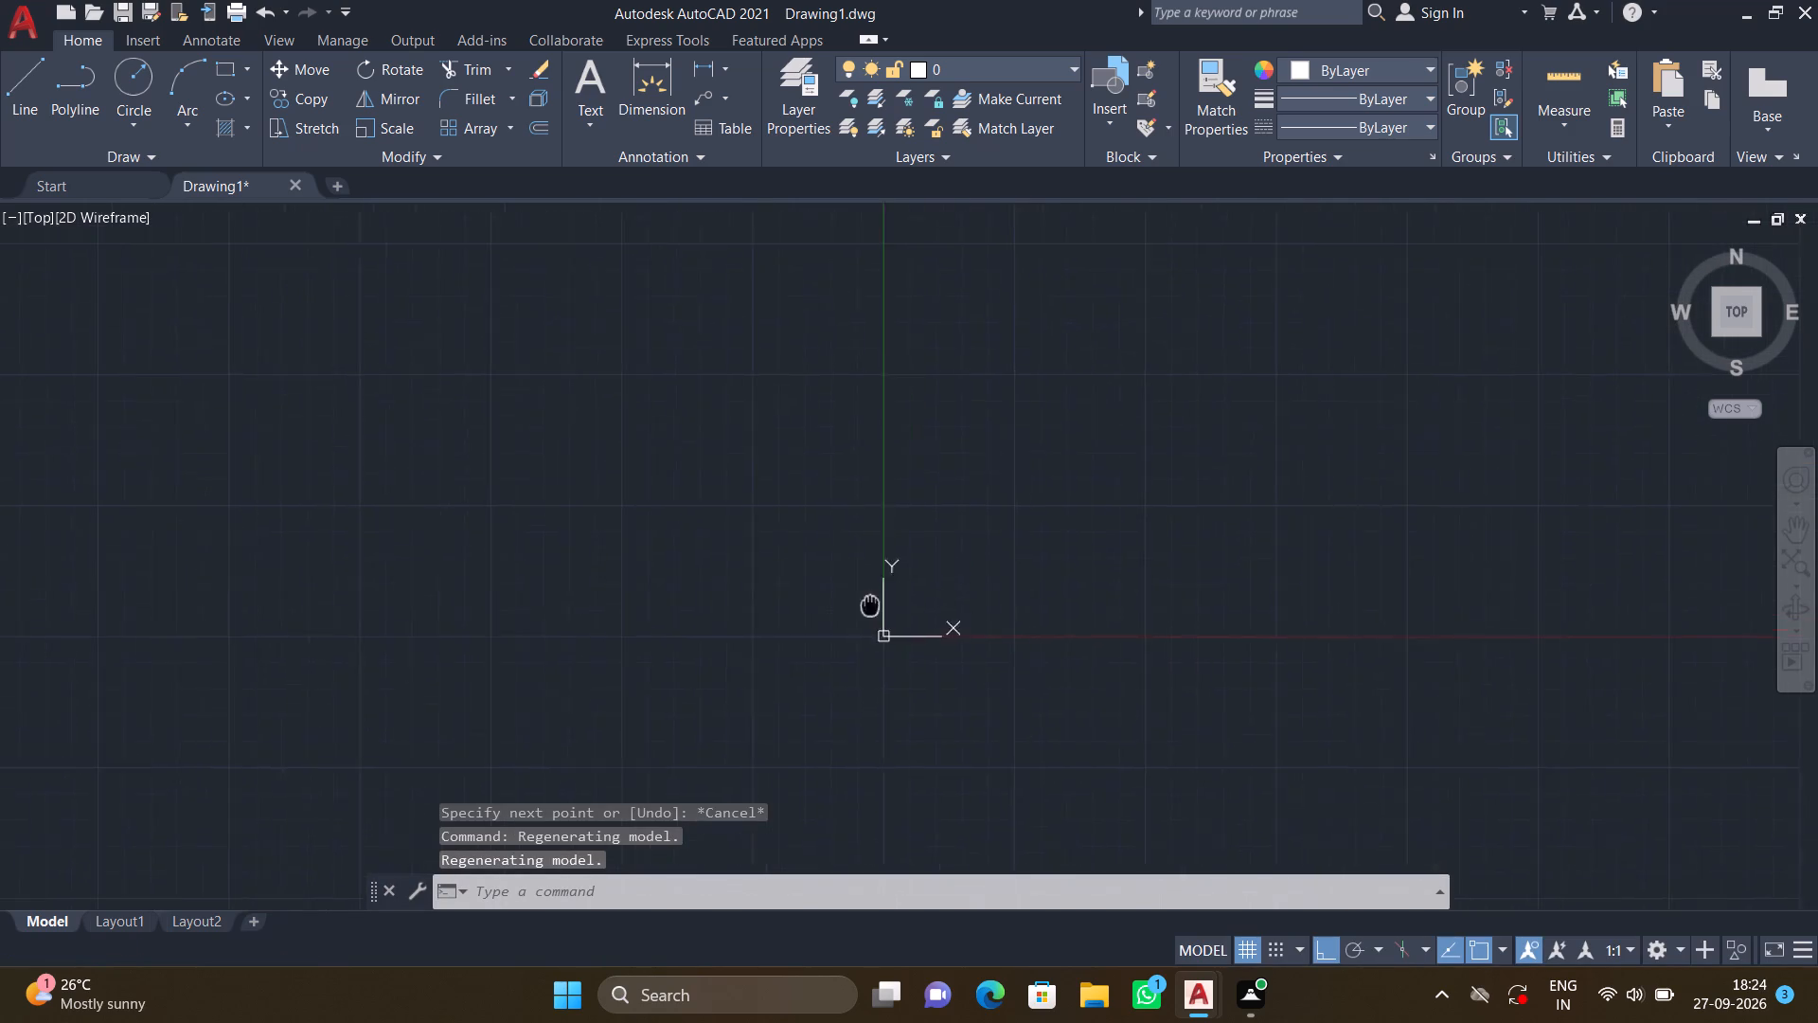
pyautogui.moveTo(850, 607); pyautogui.dragTo(511, 672, button='middle')
pyautogui.moveTo(676, 622); pyautogui.dragTo(330, 600, button='middle')
pyautogui.moveTo(321, 539); pyautogui.dragTo(186, 725, button='middle')
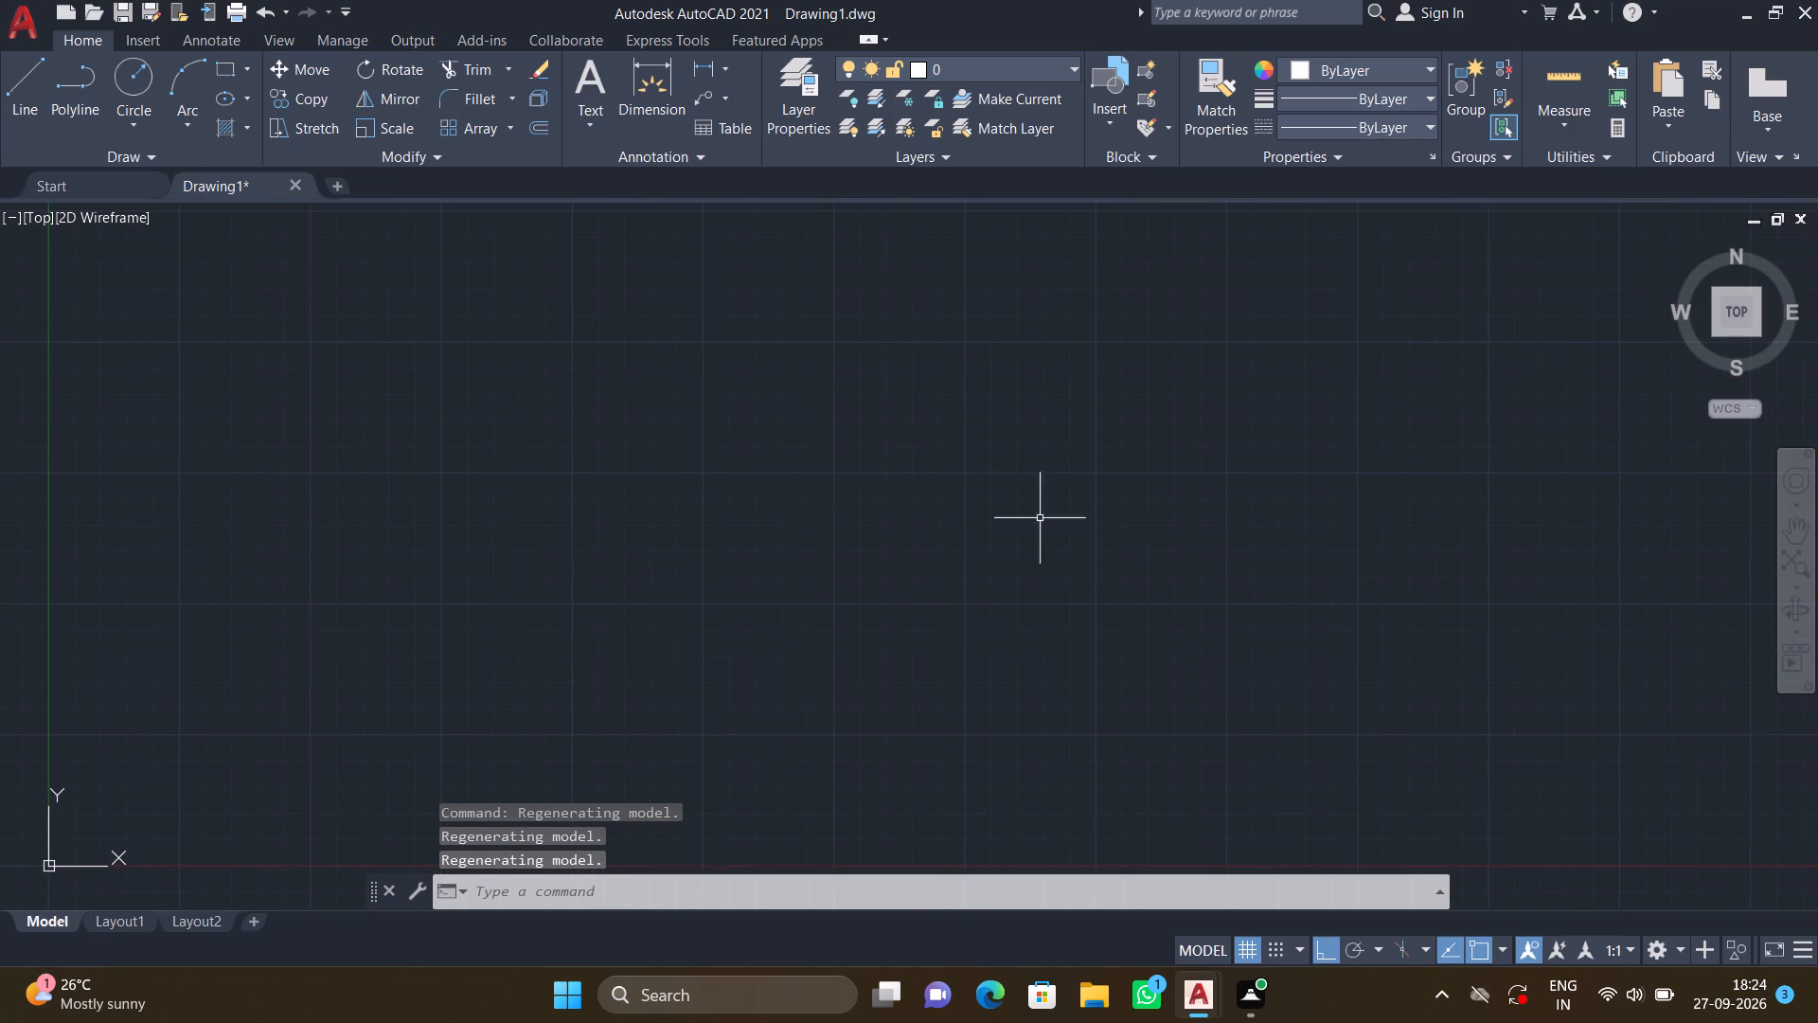
pyautogui.press('l')
pyautogui.press('Return')
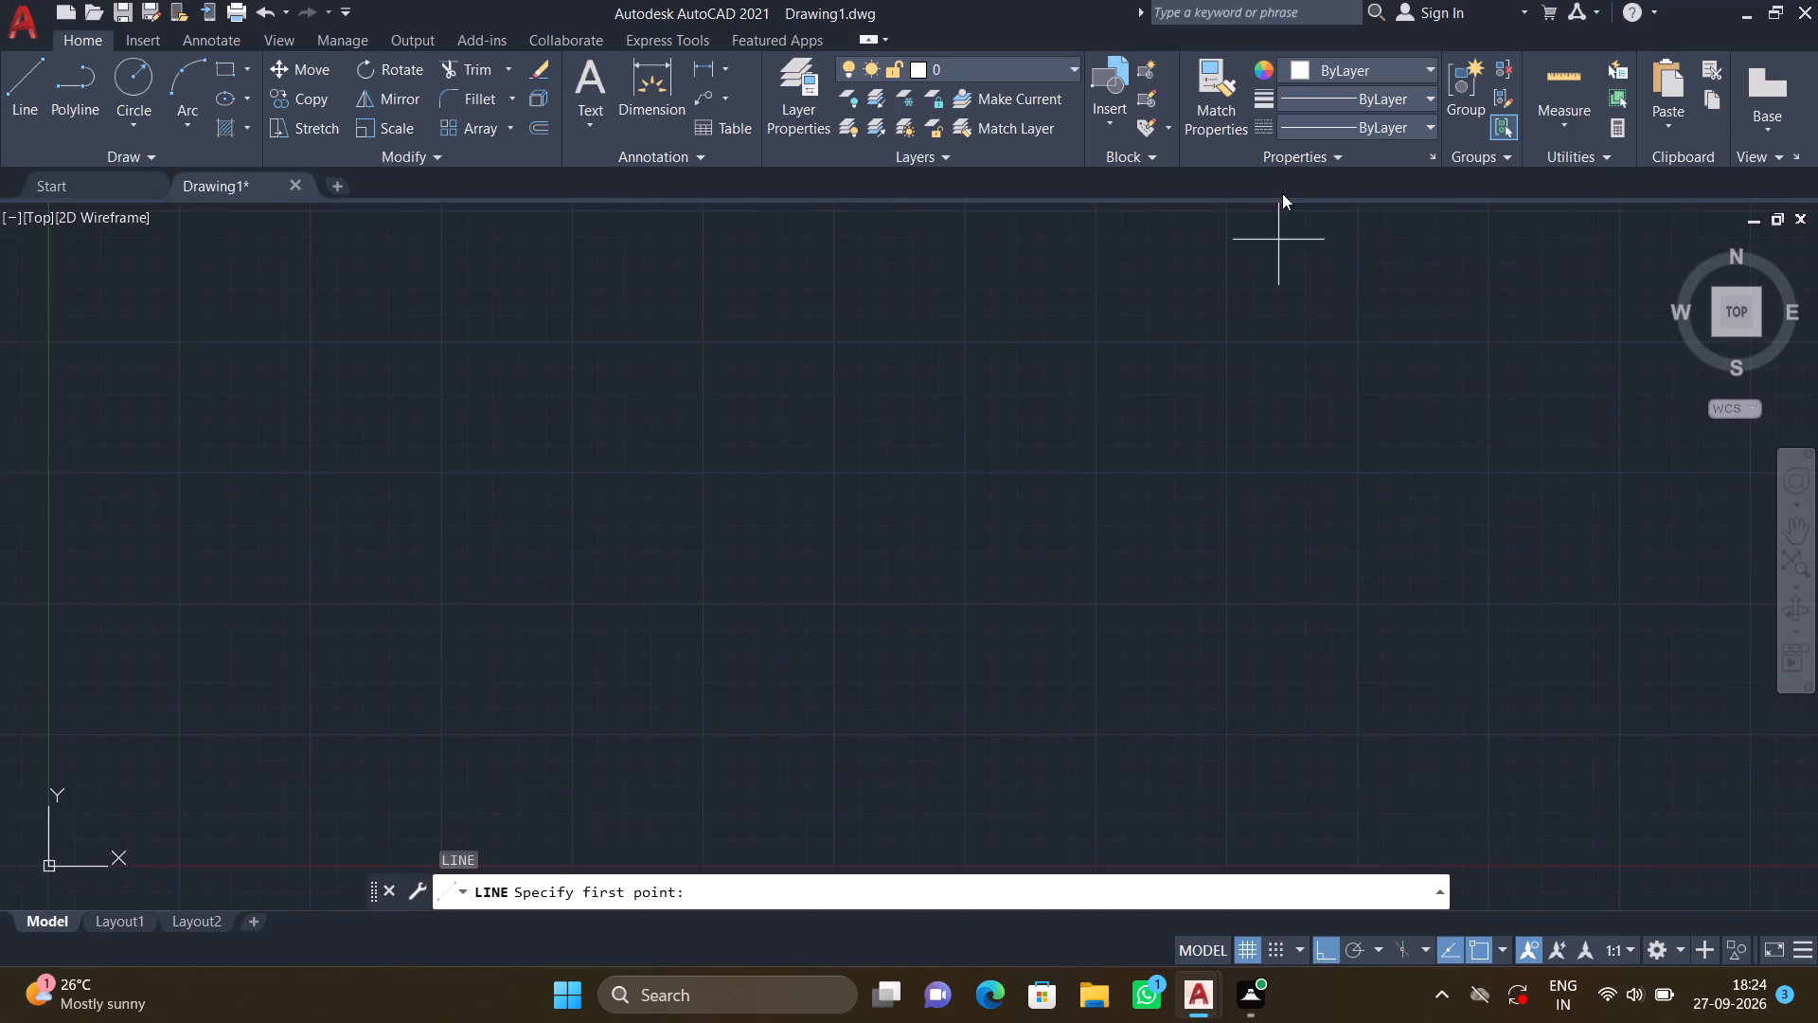
pyautogui.click(1282, 210)
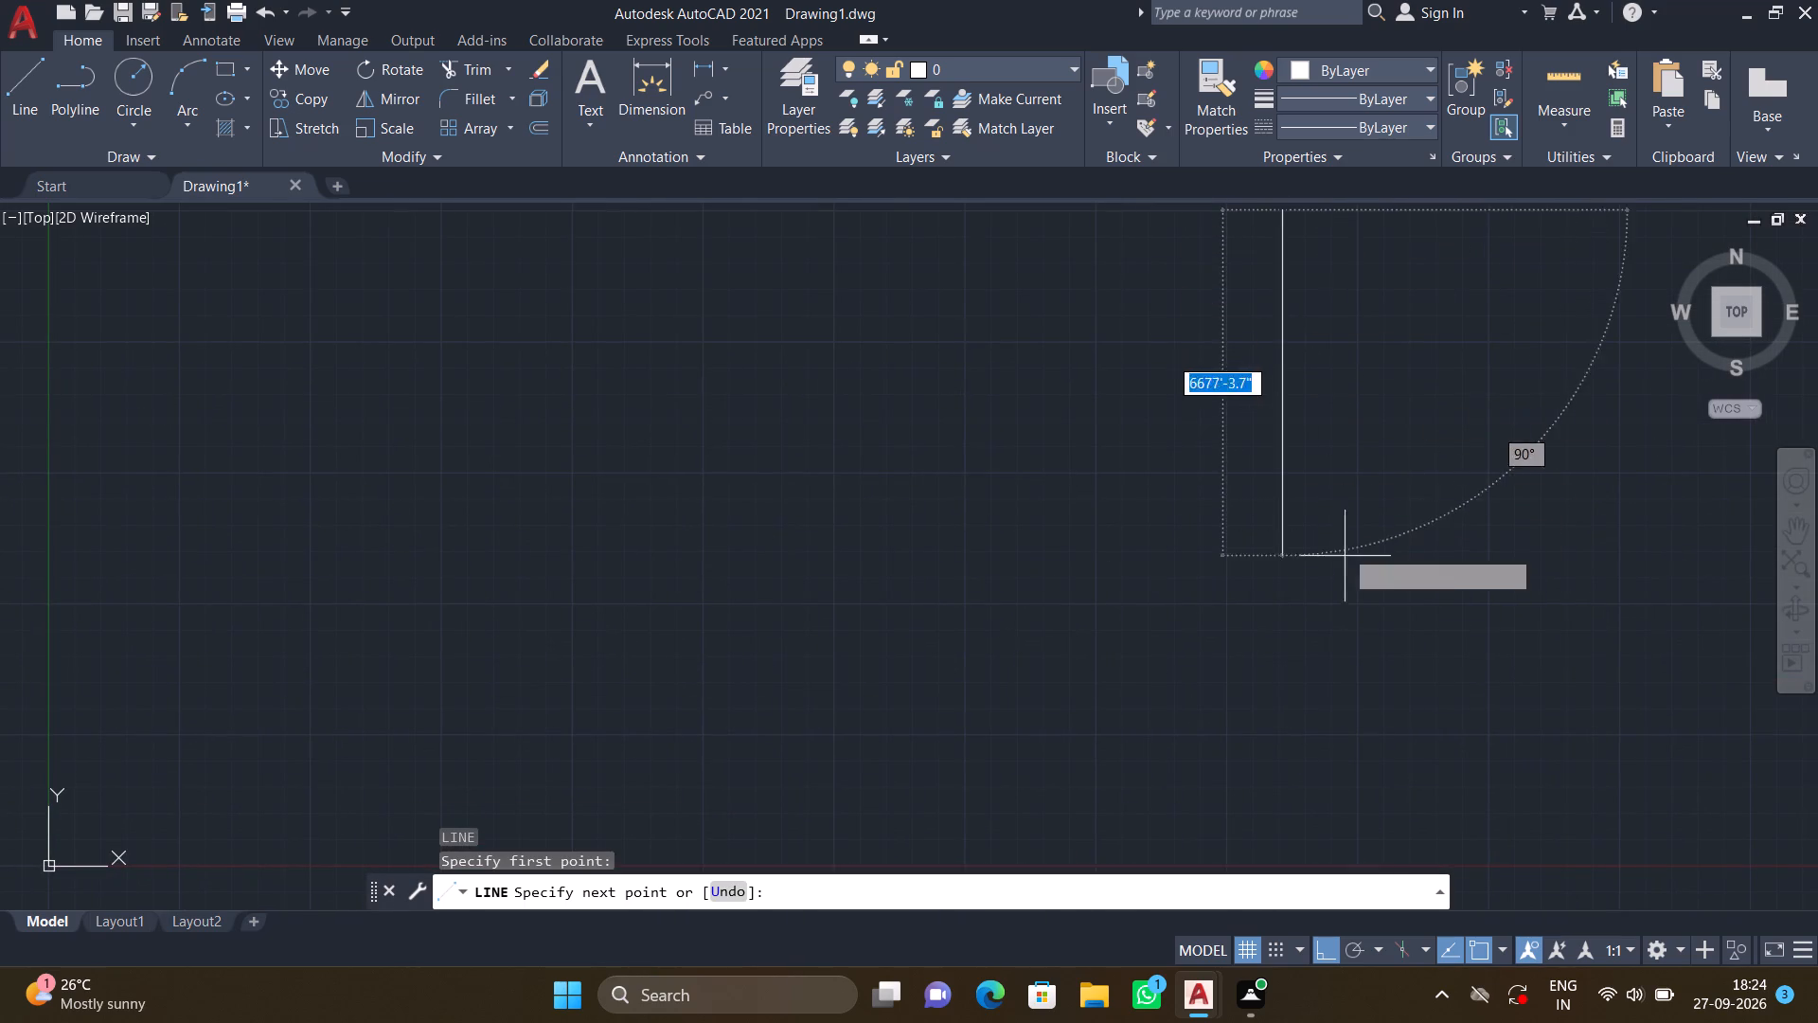
pyautogui.scroll(-7, 1346, 566)
pyautogui.moveTo(1323, 709); pyautogui.dragTo(1055, 433, button='middle')
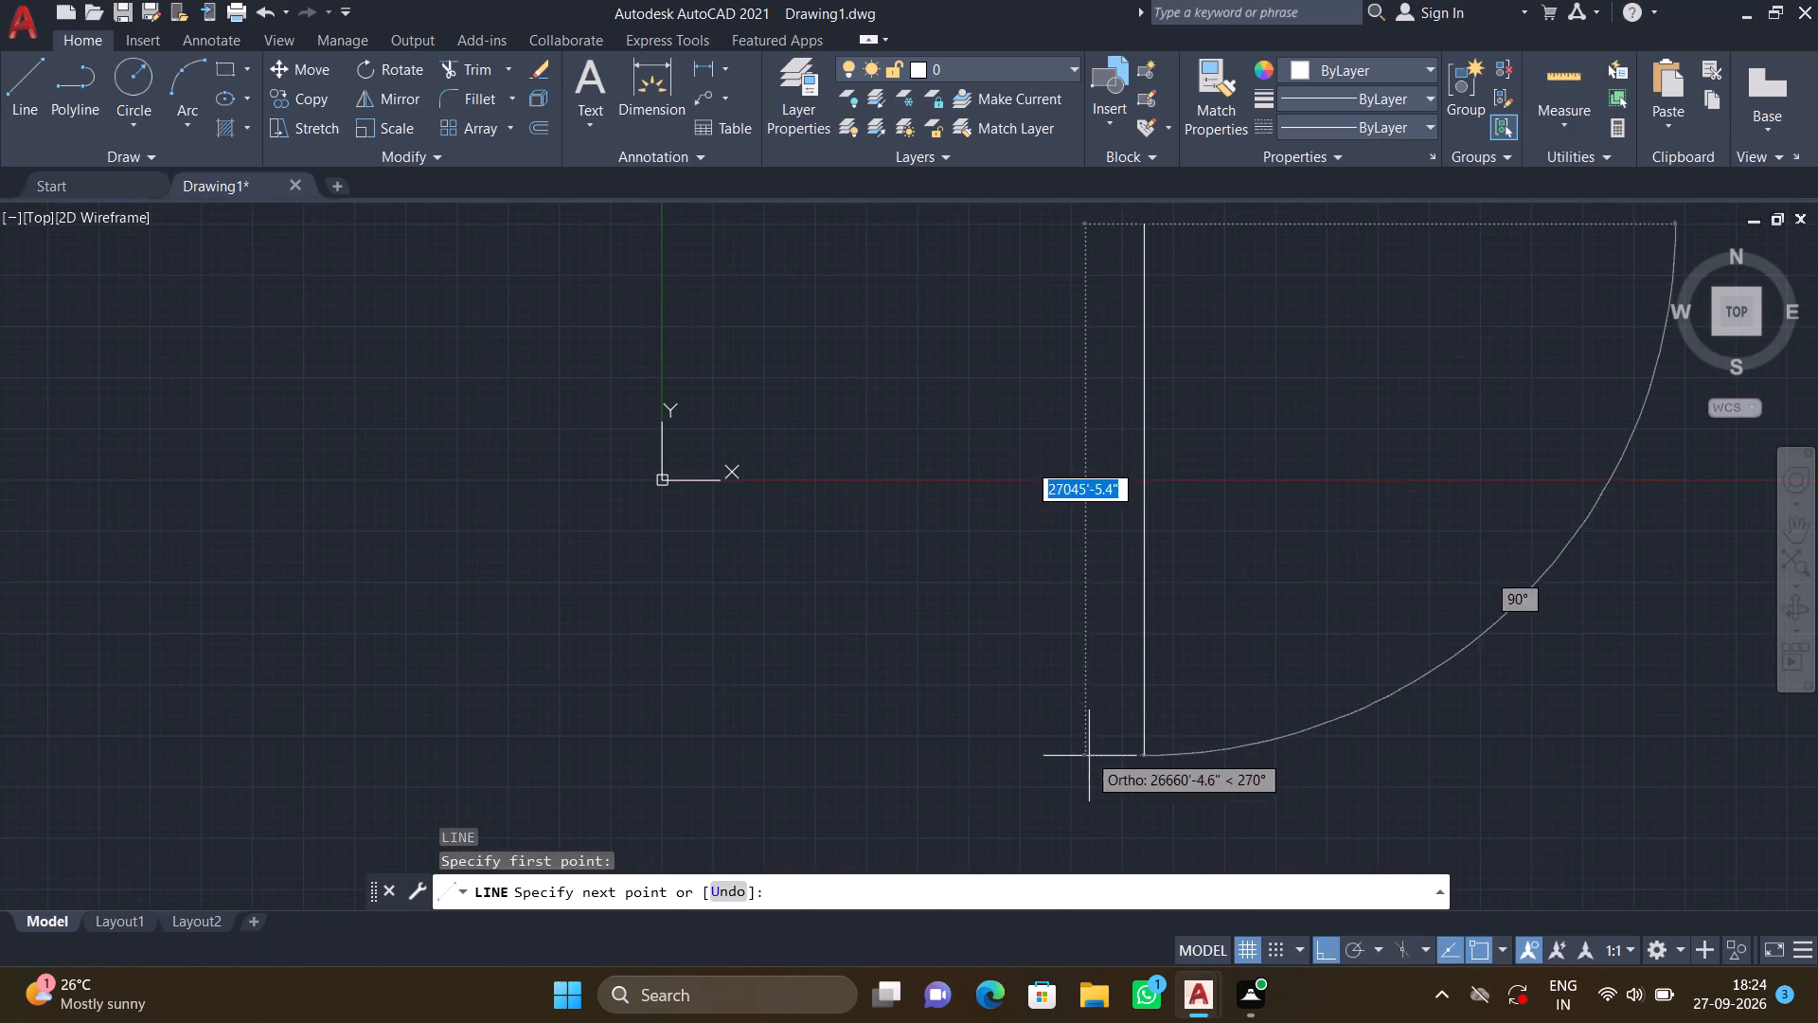
pyautogui.moveTo(1082, 765); pyautogui.dragTo(967, 556, button='middle')
pyautogui.moveTo(1080, 816); pyautogui.dragTo(986, 502, button='middle')
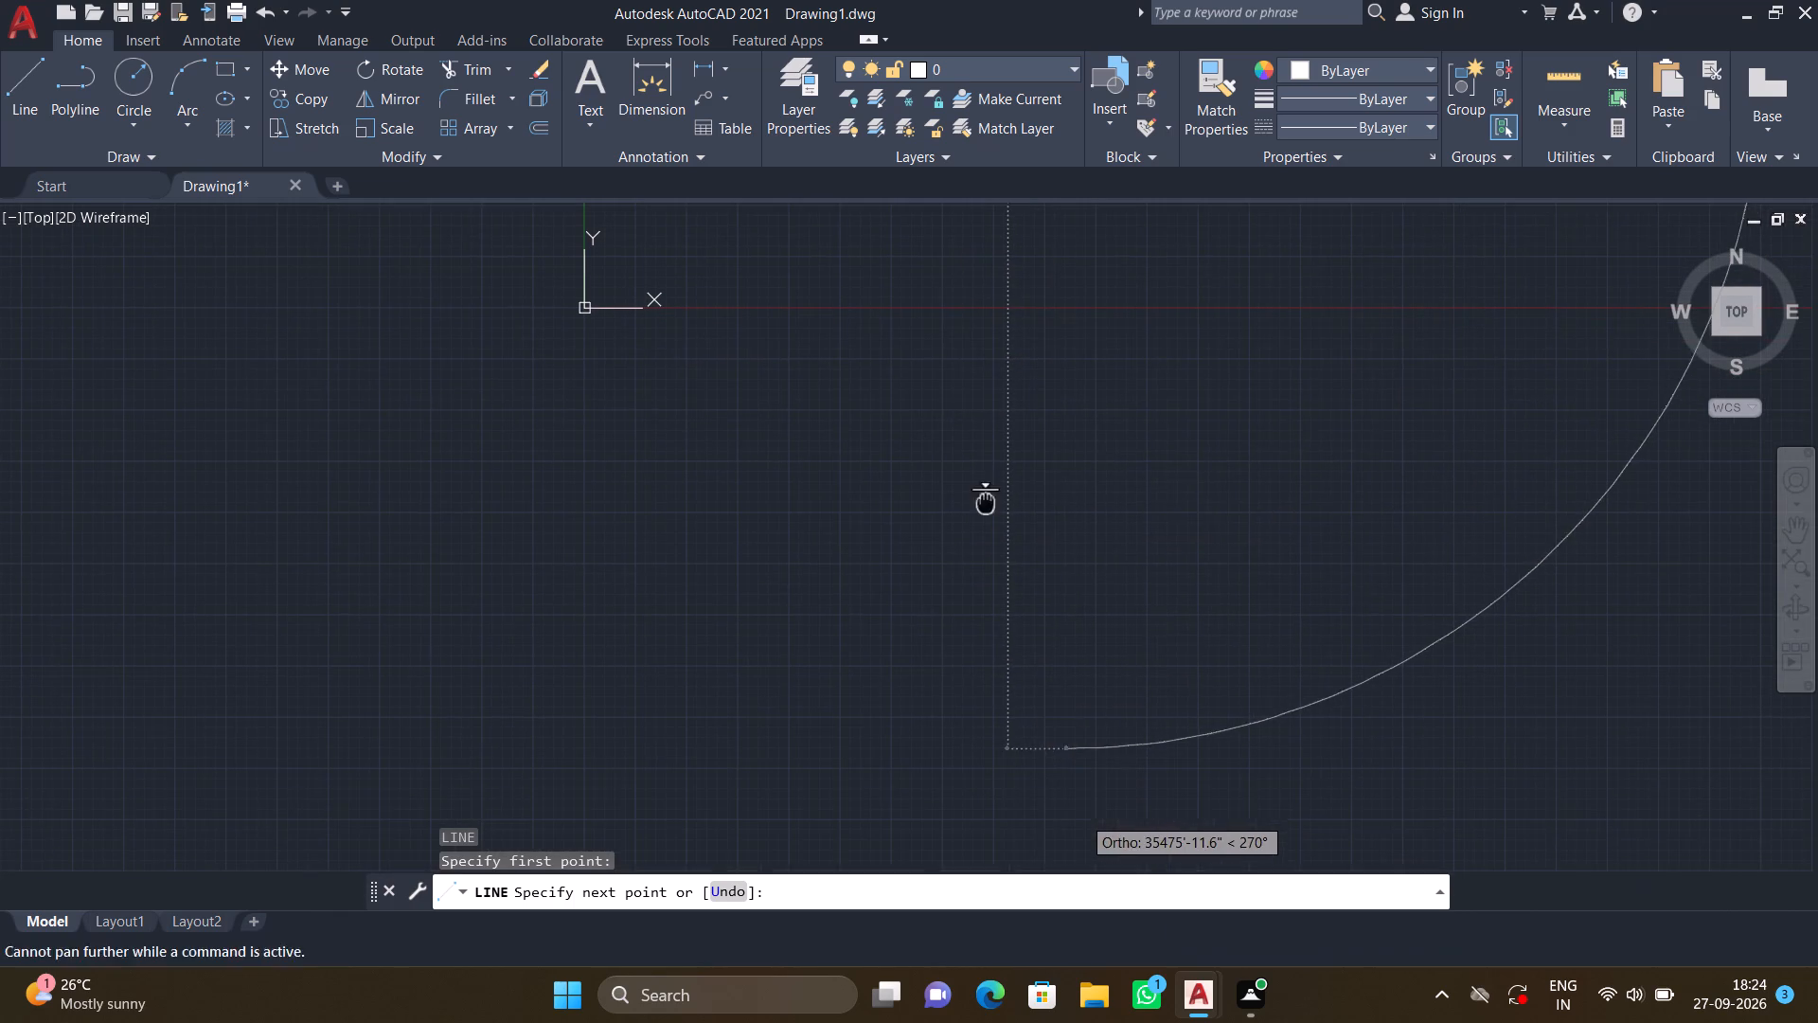
pyautogui.moveTo(986, 502); pyautogui.dragTo(985, 502, button='middle')
pyautogui.moveTo(1043, 741); pyautogui.dragTo(915, 354, button='middle')
pyautogui.scroll(-3, 1029, 721)
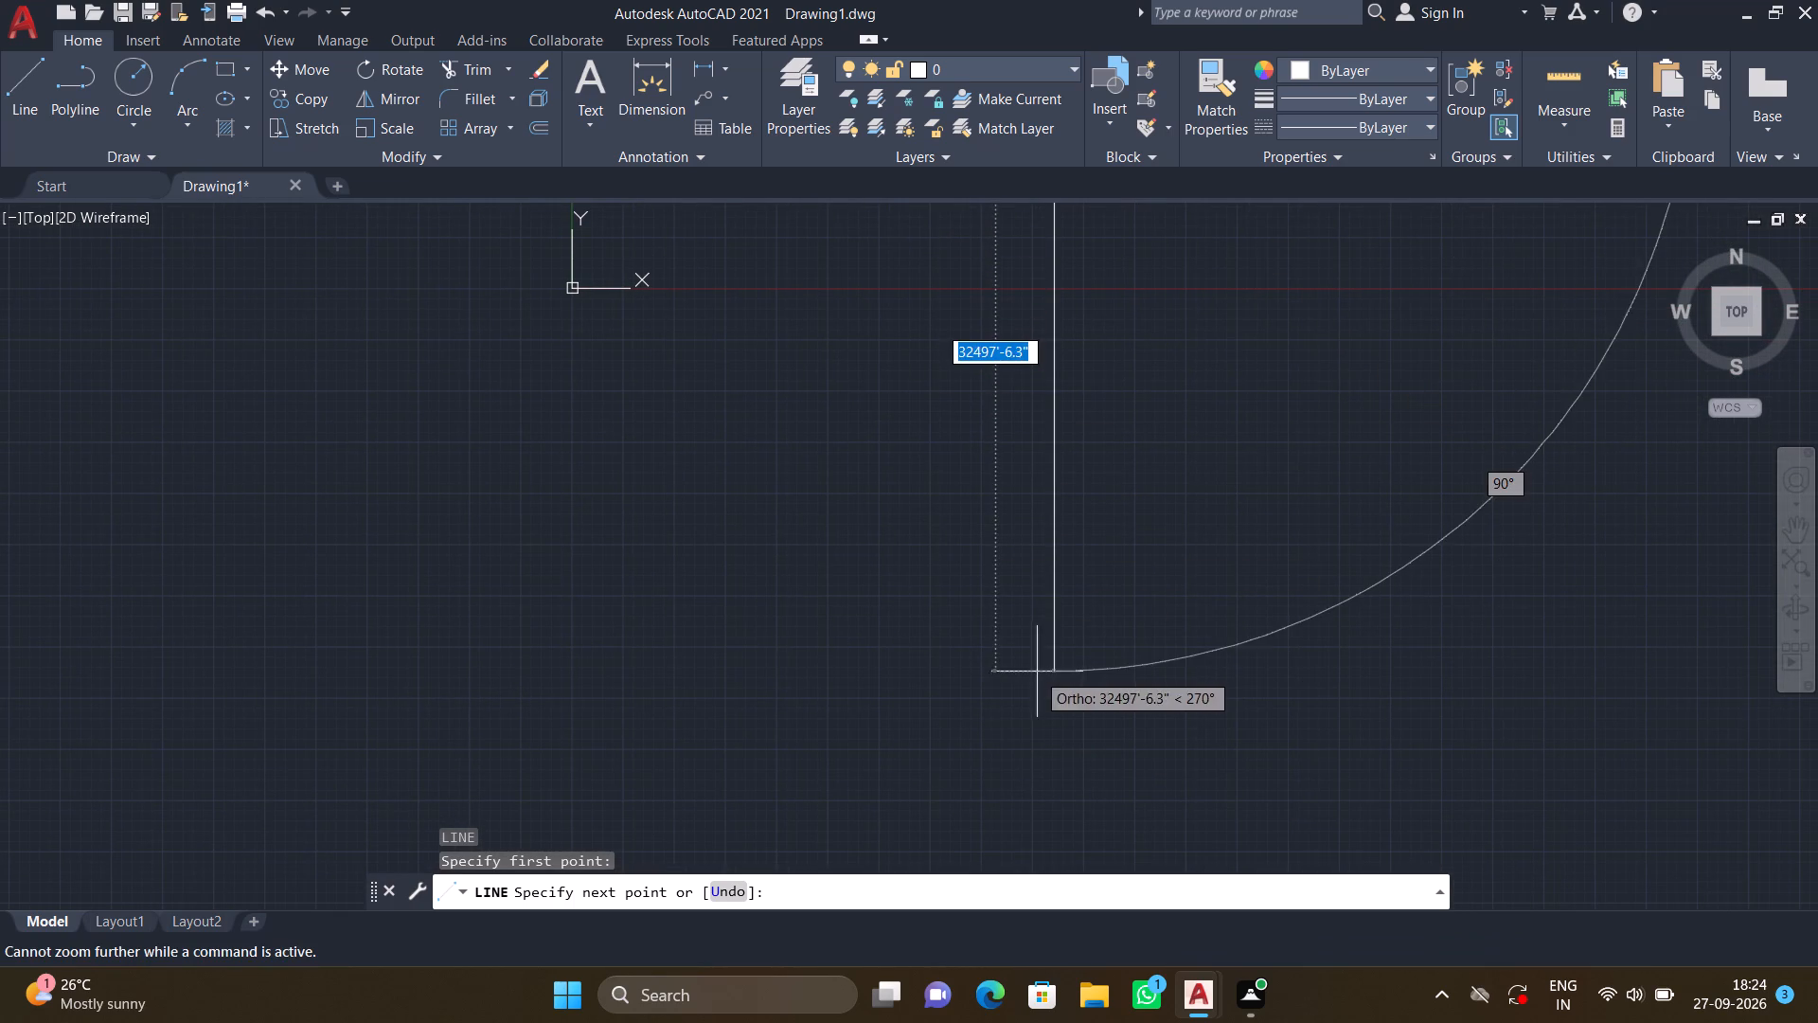
pyautogui.click(1051, 742)
pyautogui.press('Return')
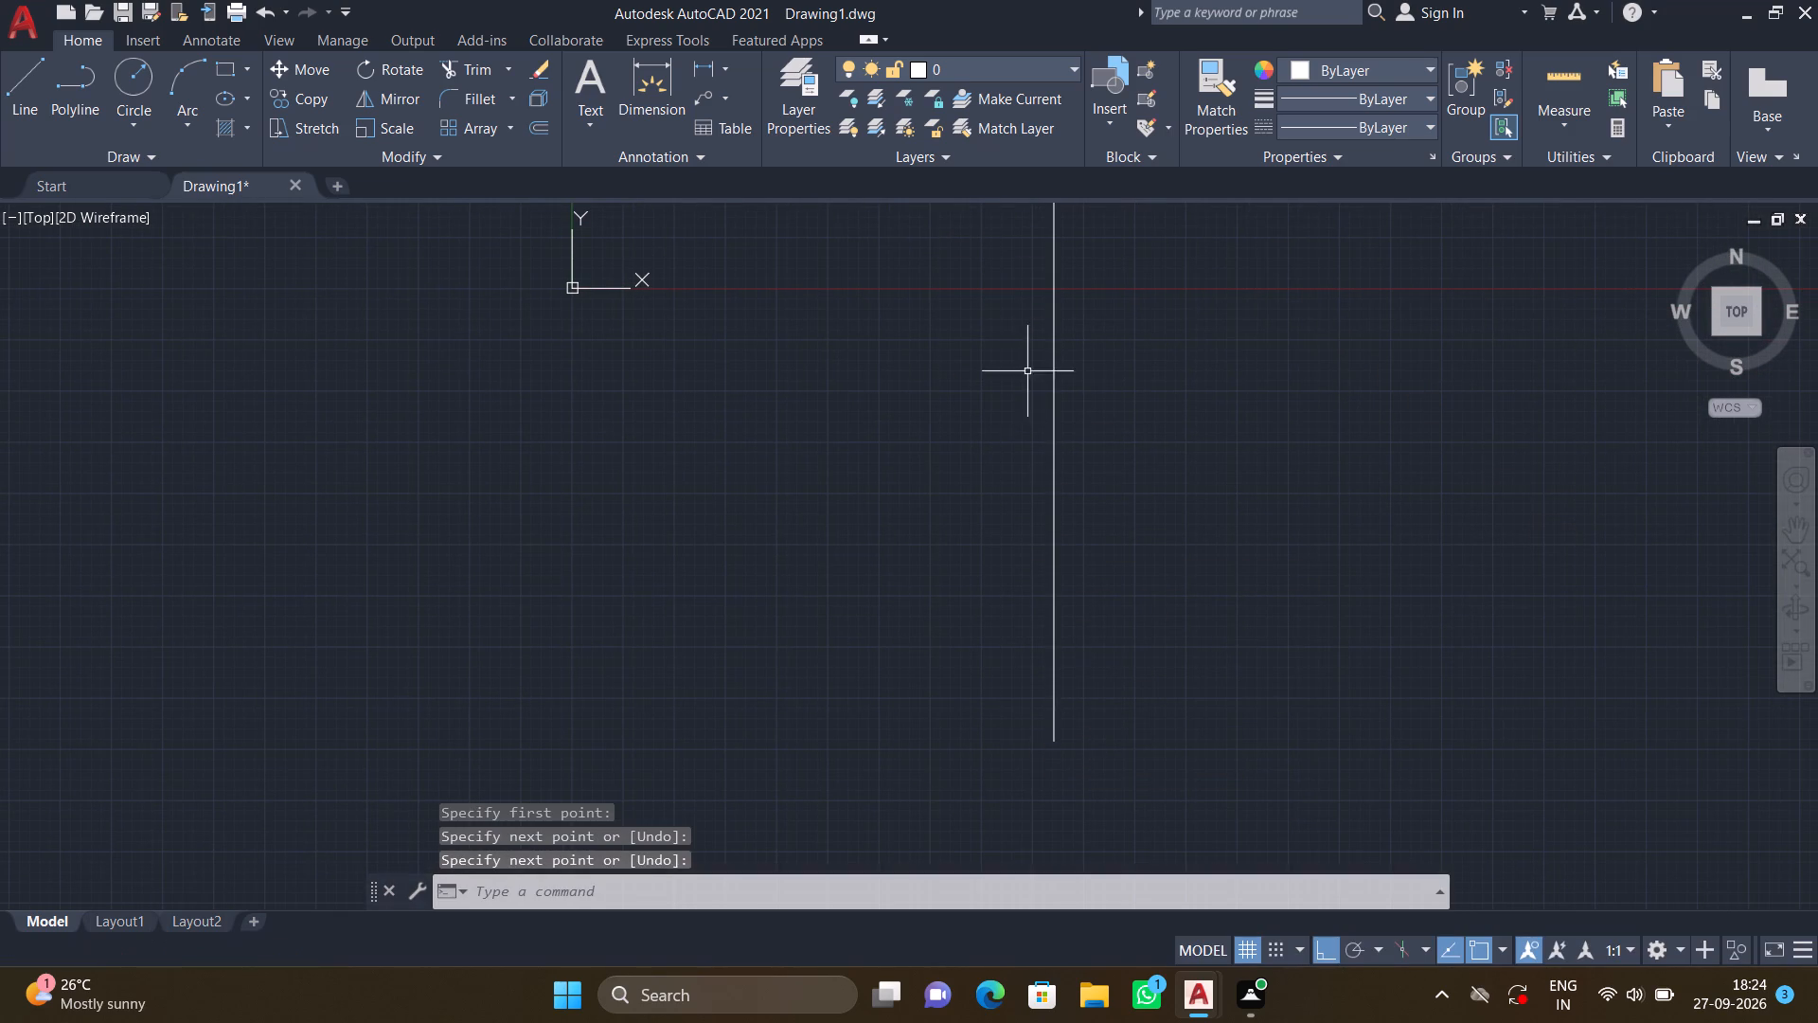
# Offset the vertical line 9" to its west side.
pyautogui.moveTo(1017, 358); pyautogui.dragTo(856, 758, button='middle')
pyautogui.scroll(2, 867, 596)
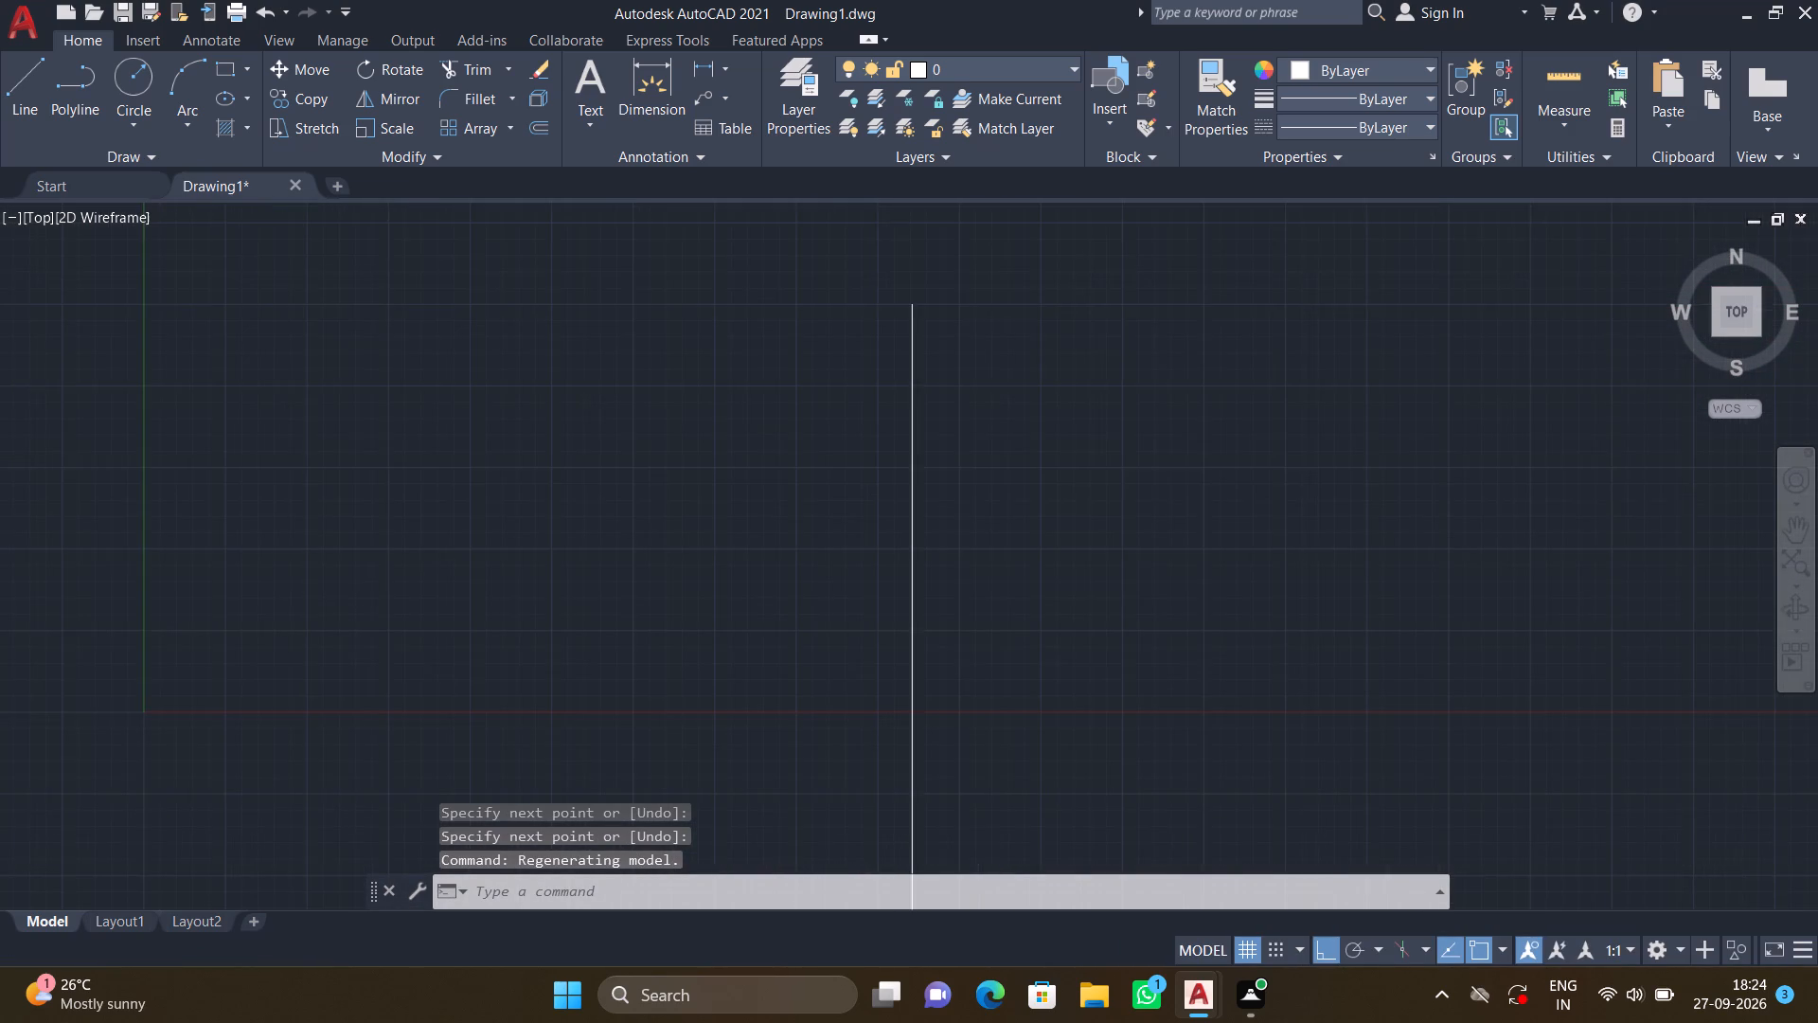
pyautogui.press('o')
pyautogui.press('Return')
pyautogui.write('9"')
pyautogui.press('Return')
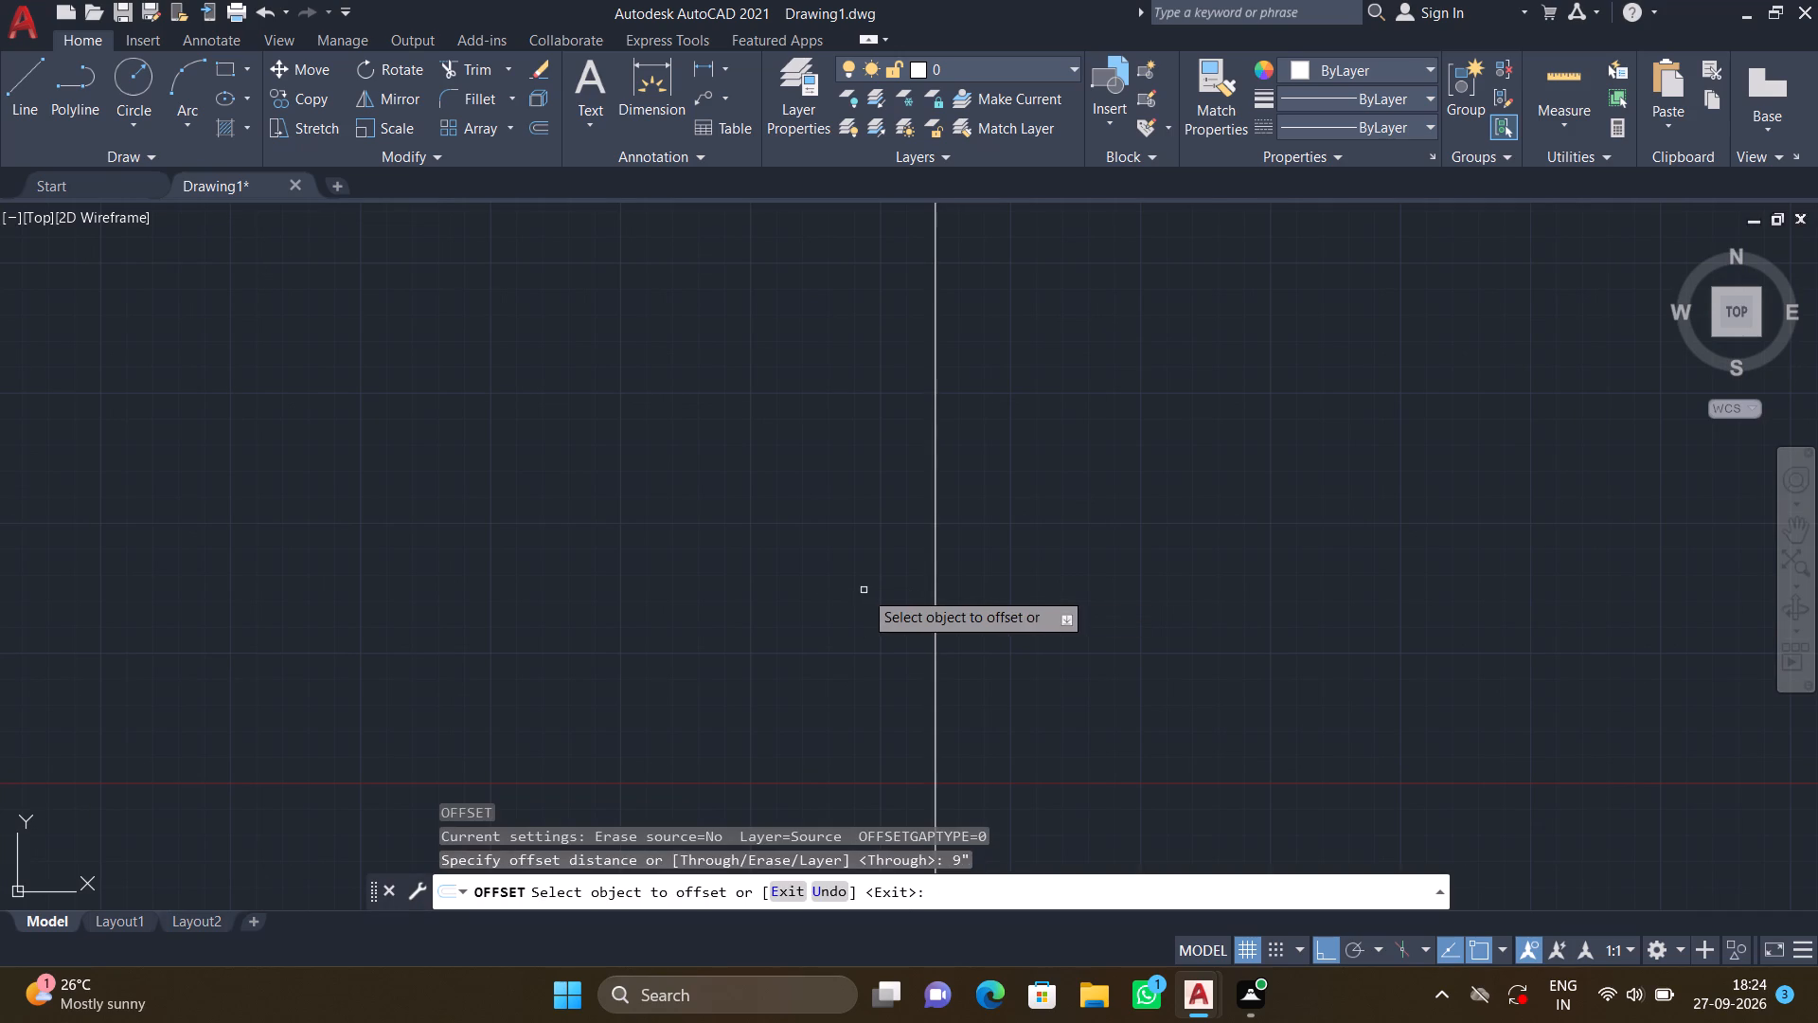
pyautogui.click(934, 531)
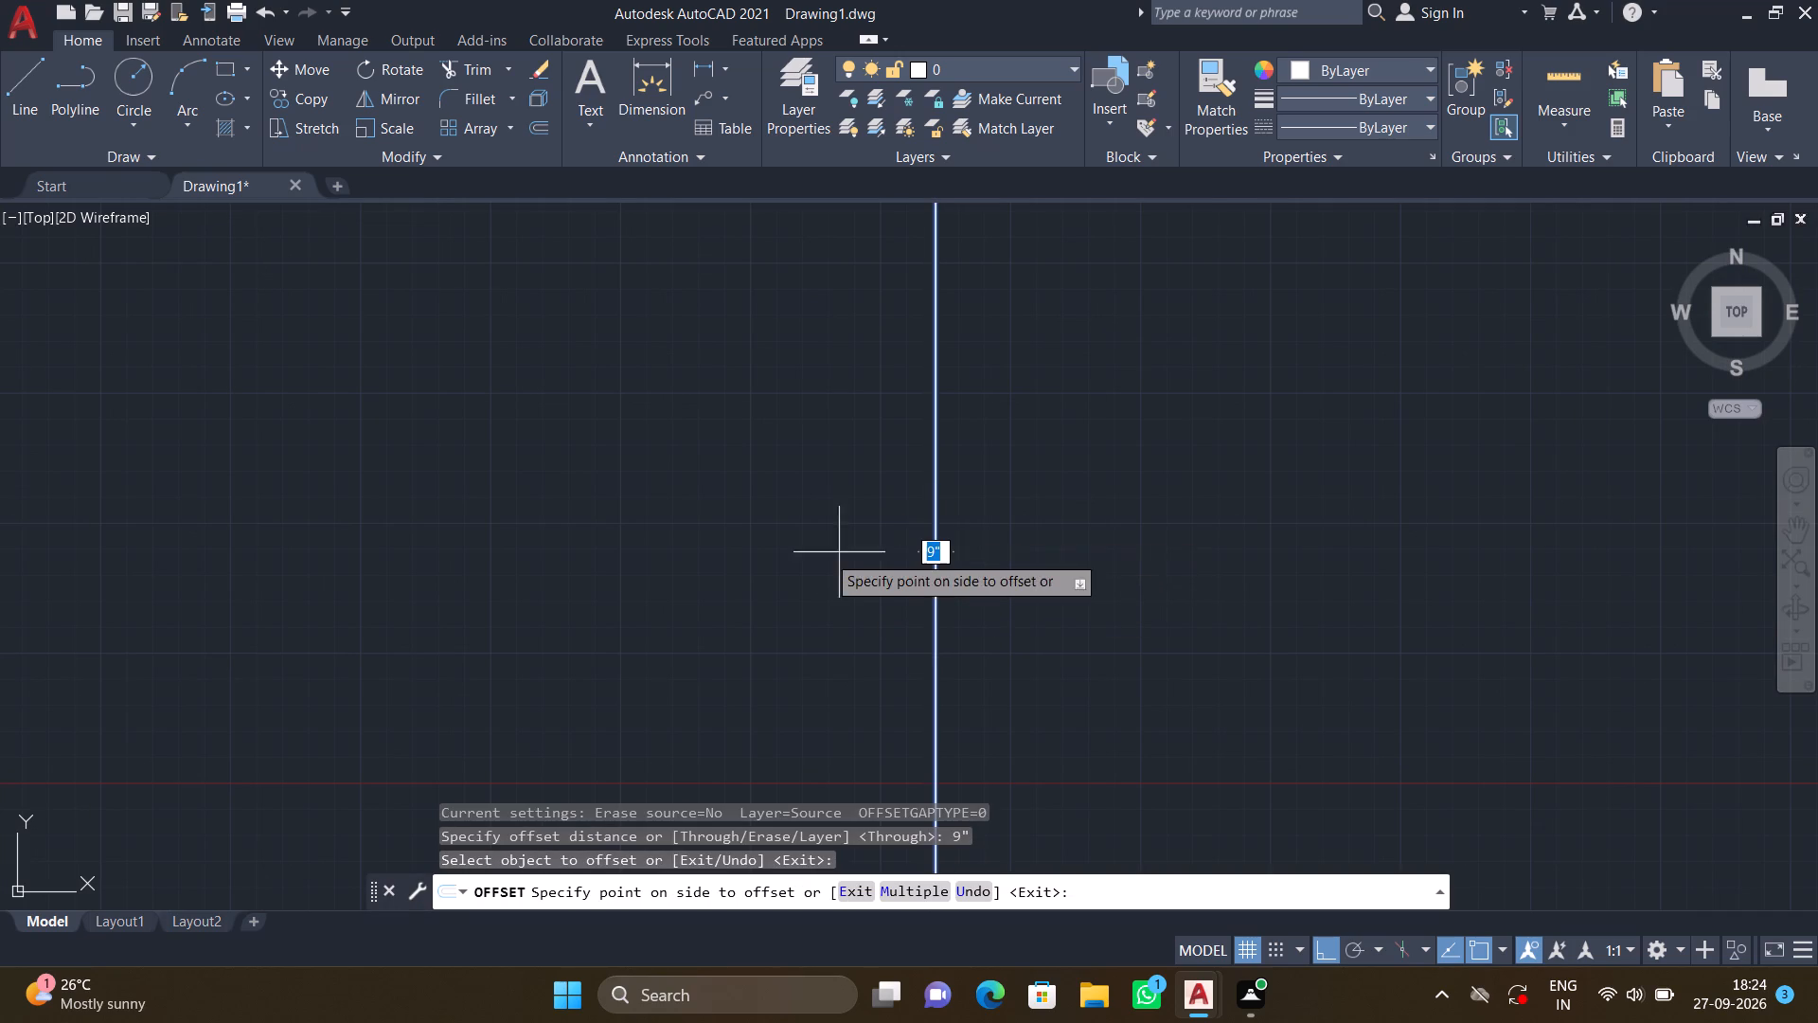
pyautogui.click(868, 541)
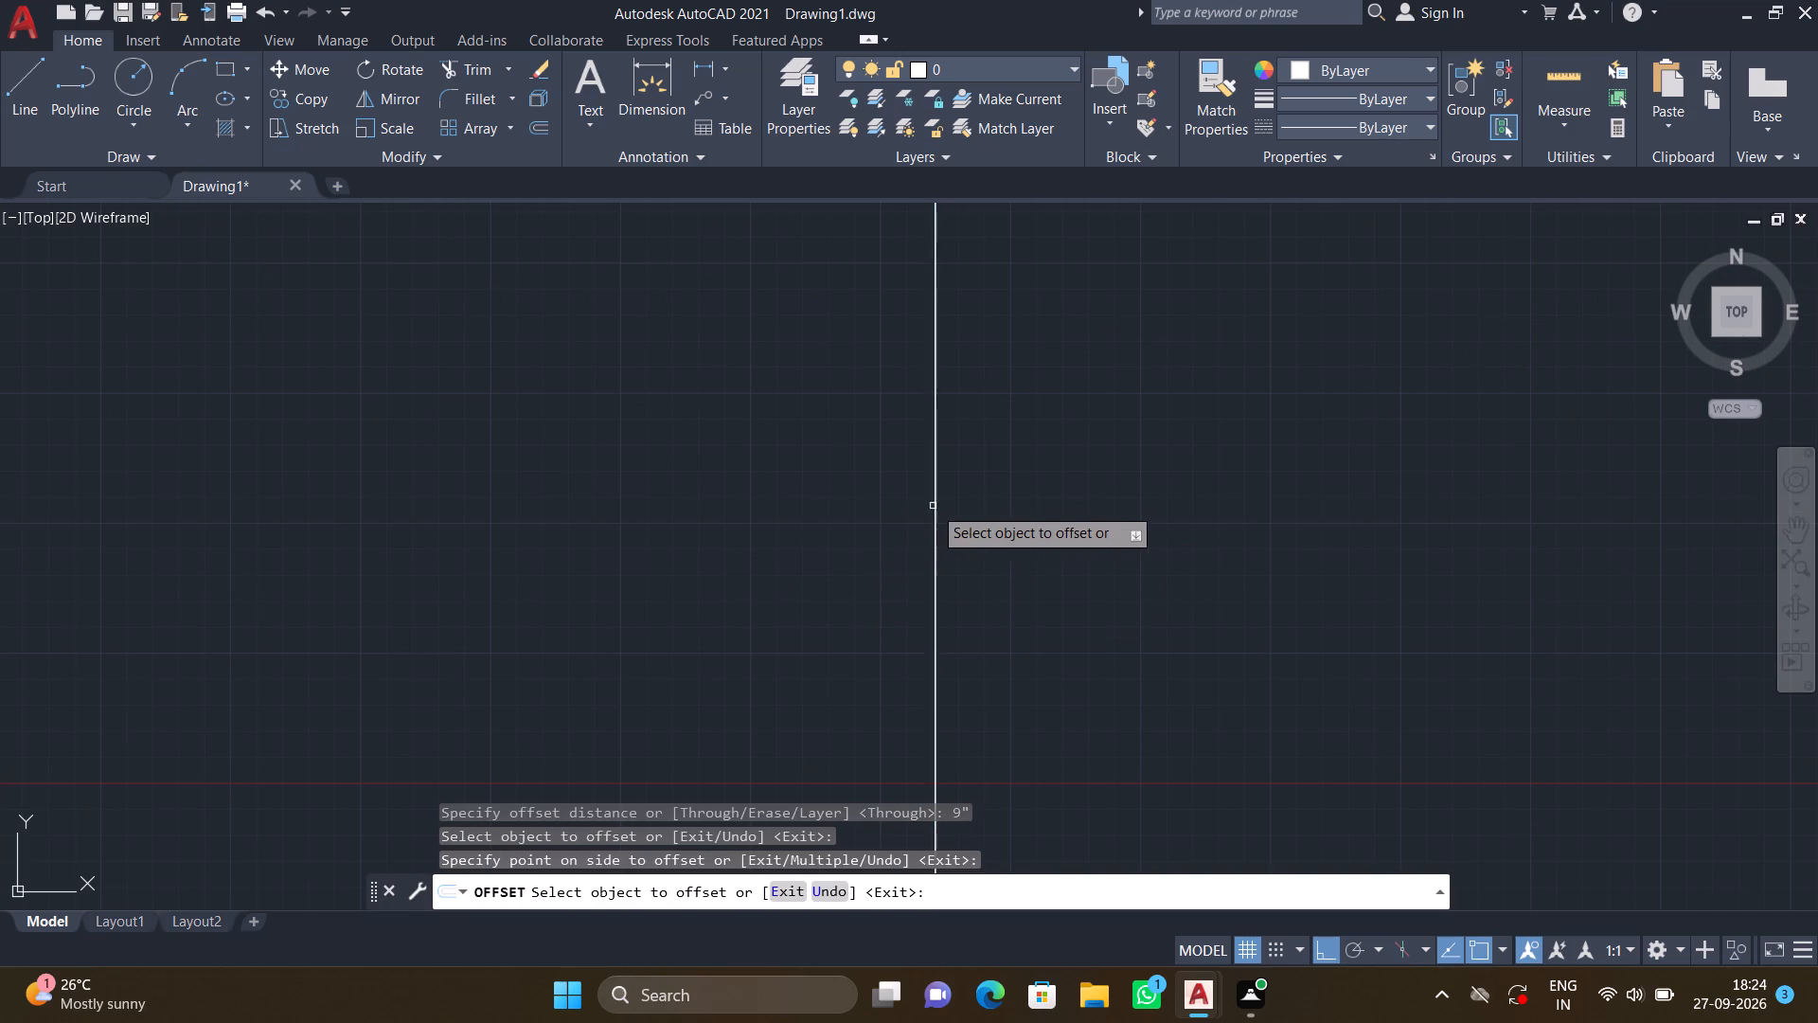
pyautogui.scroll(5, 949, 509)
pyautogui.scroll(5, 842, 530)
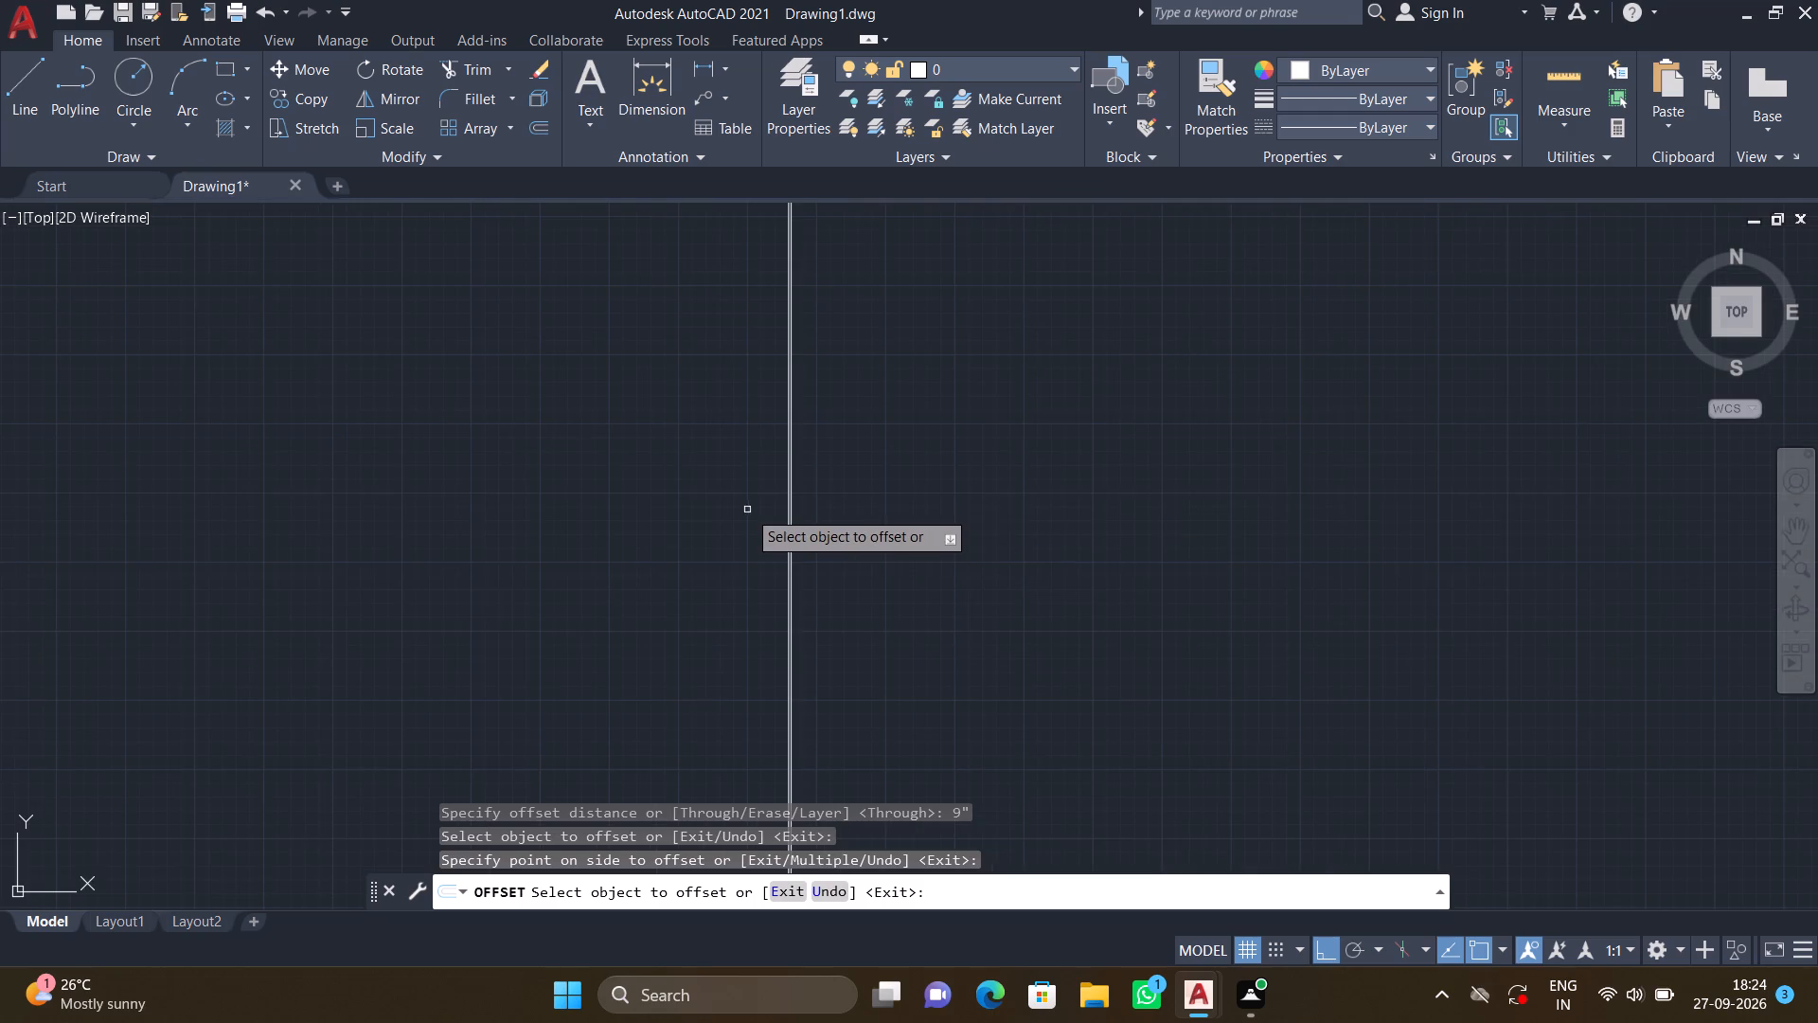
pyautogui.scroll(6, 747, 510)
pyautogui.press('Return')
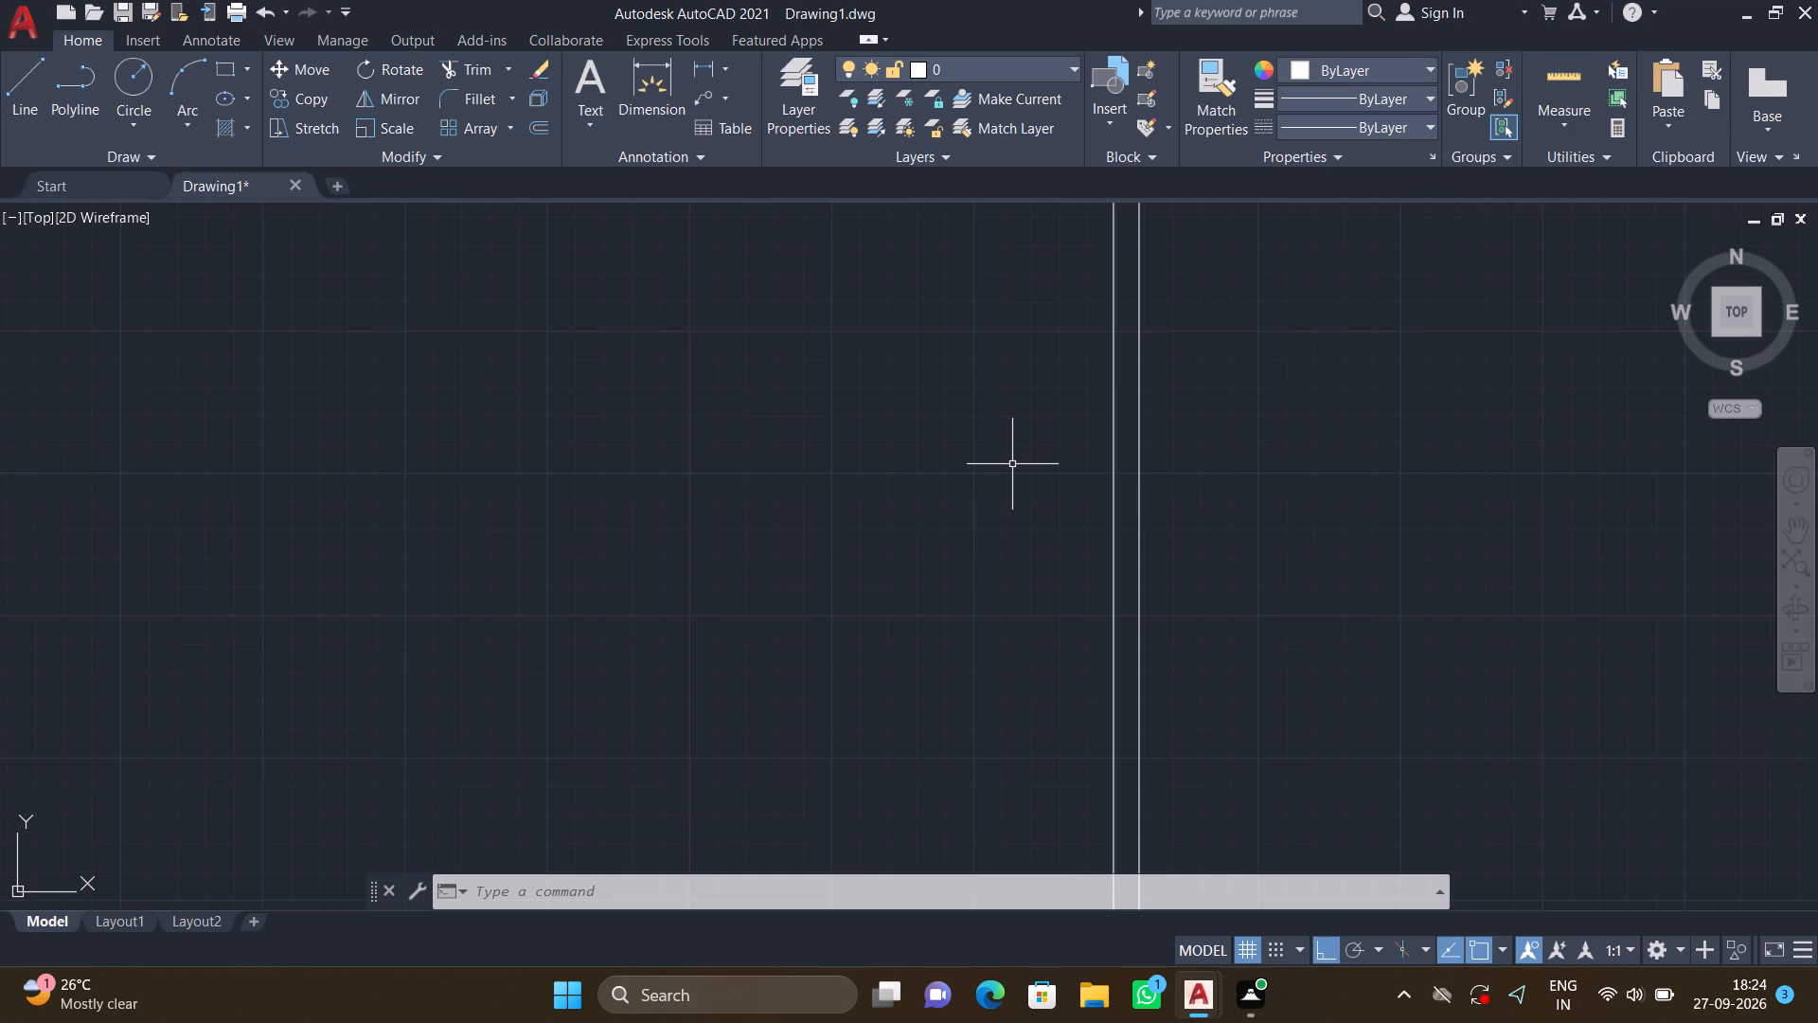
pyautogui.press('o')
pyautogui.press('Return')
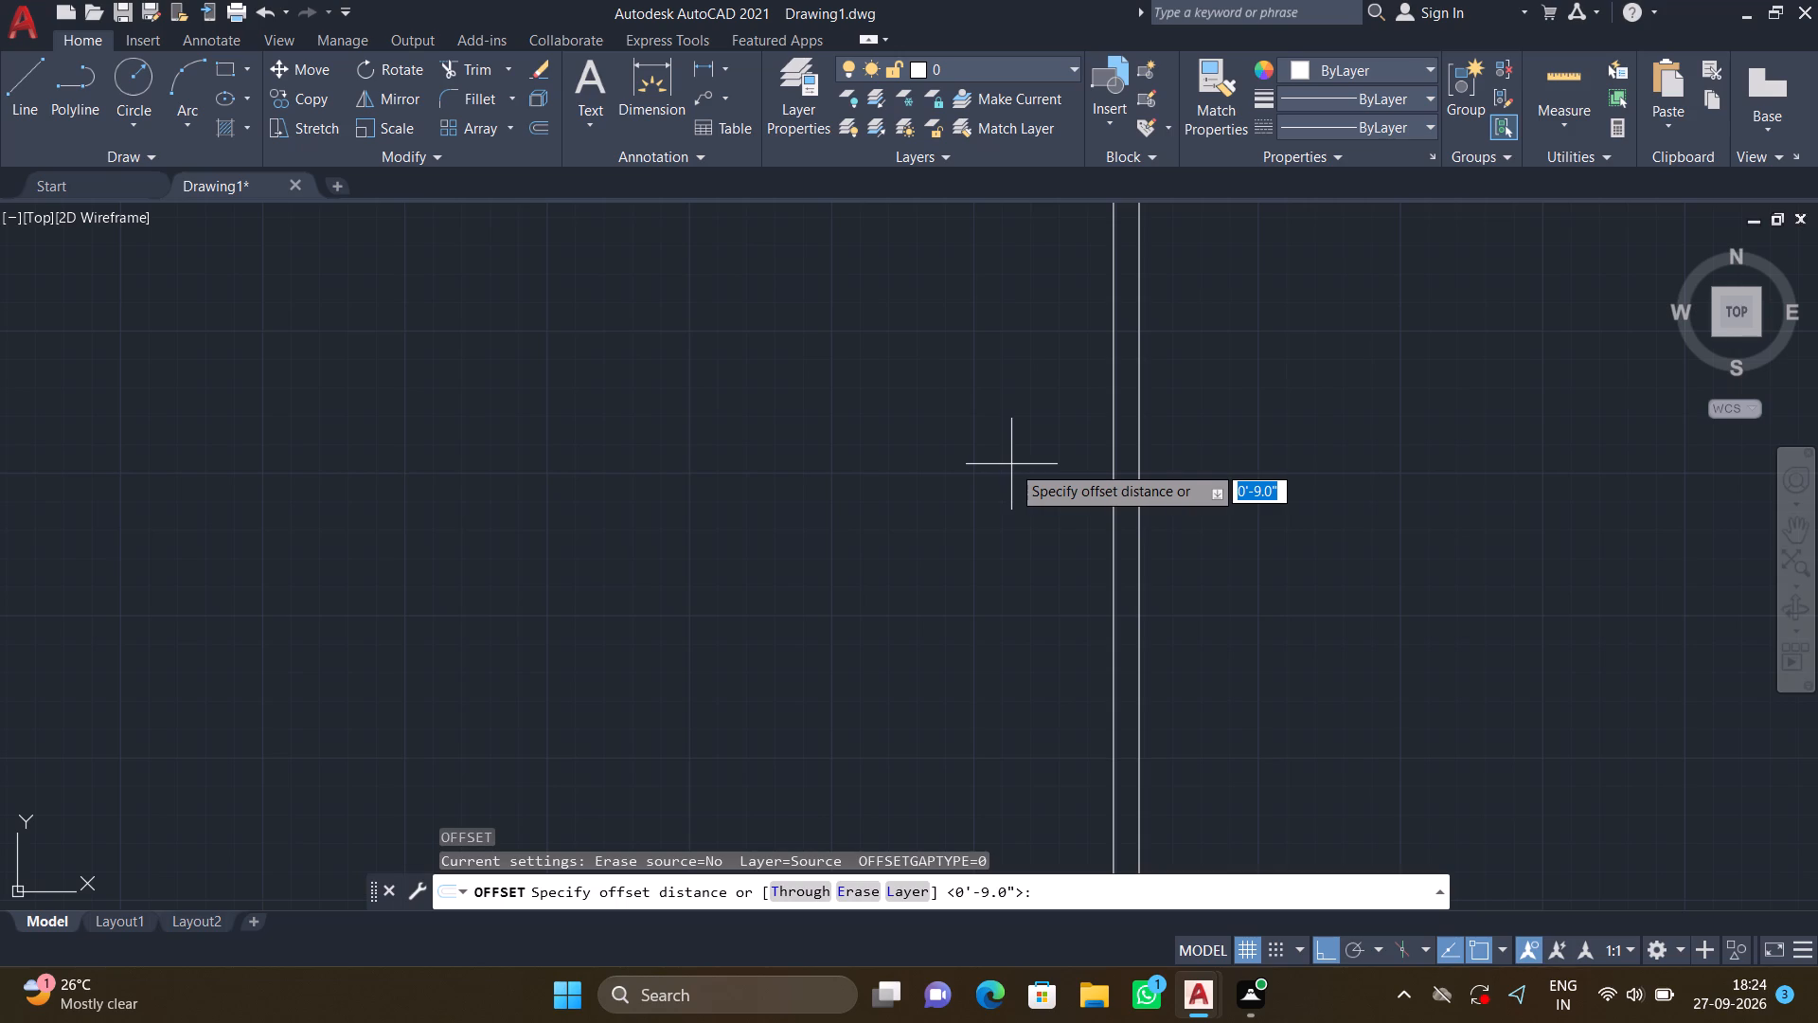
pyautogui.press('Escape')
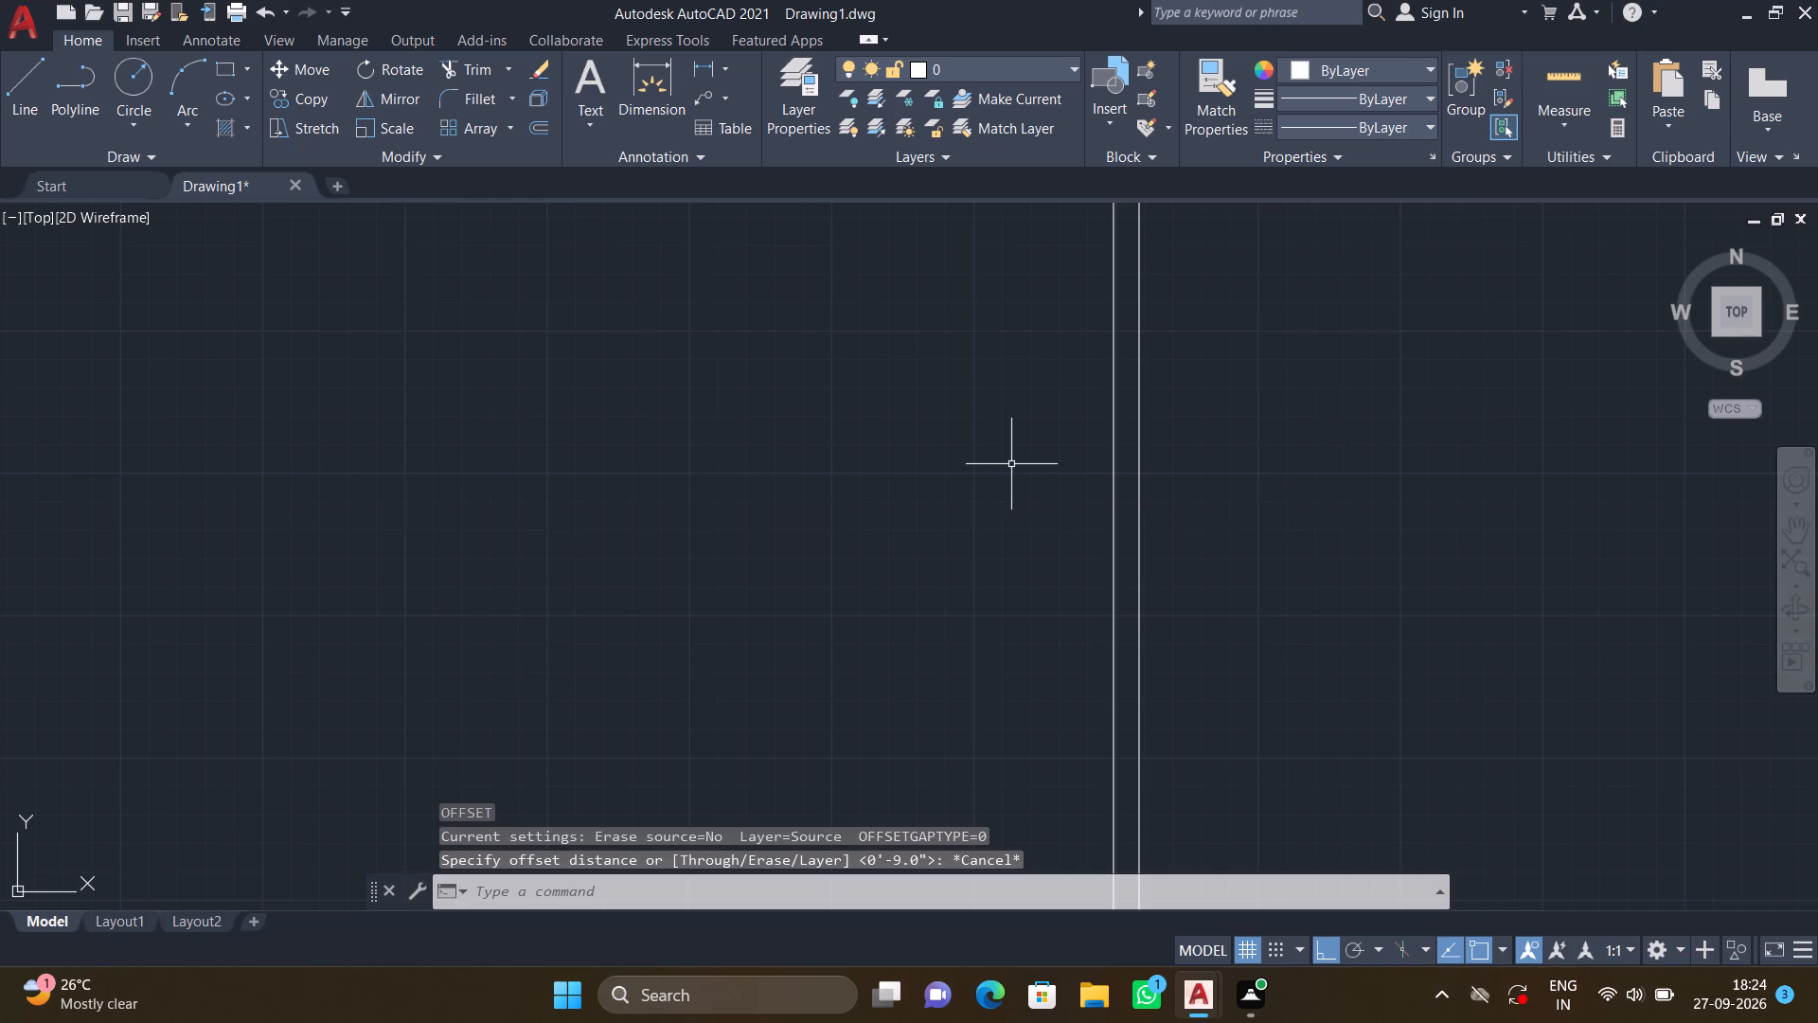
# Draw a horizontal line westward from the top endpoint of the eastern vertical line, crossing the top of the offset line.
pyautogui.press('l')
pyautogui.press('Return')
pyautogui.scroll(-4, 1007, 462)
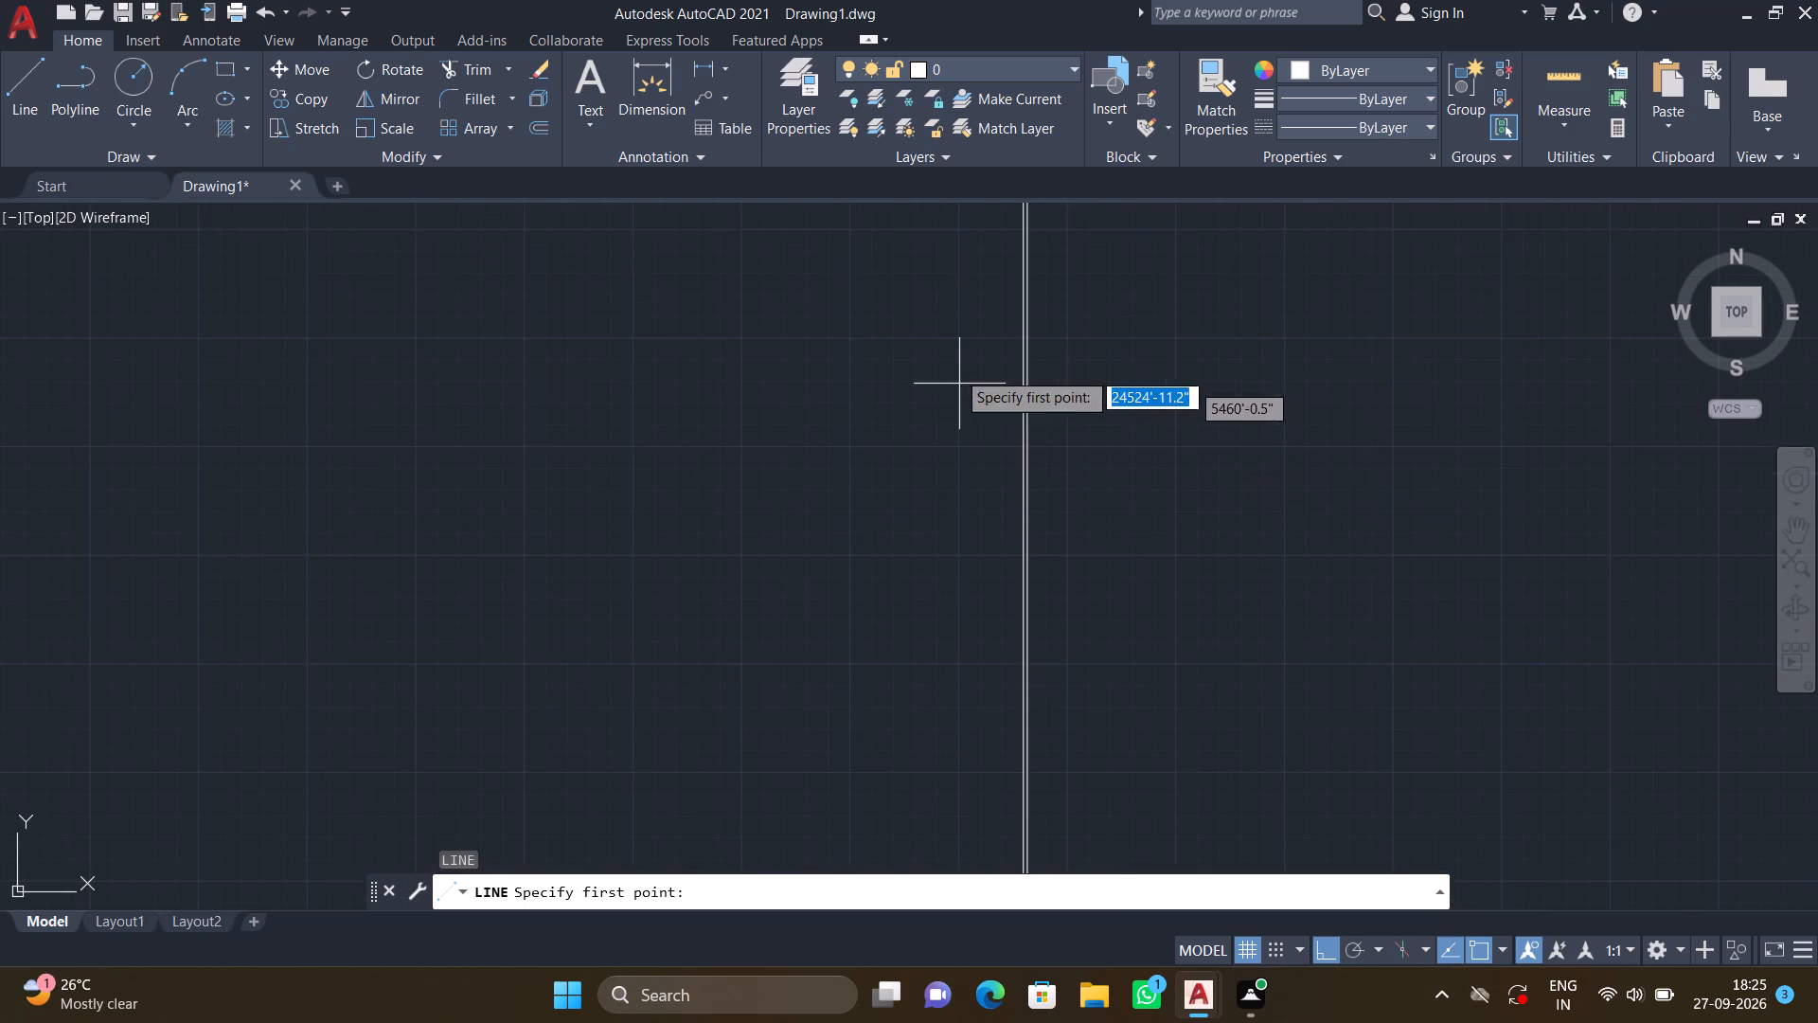
pyautogui.scroll(-4, 925, 350)
pyautogui.moveTo(919, 329); pyautogui.dragTo(864, 750, button='middle')
pyautogui.moveTo(877, 262); pyautogui.dragTo(883, 454, button='middle')
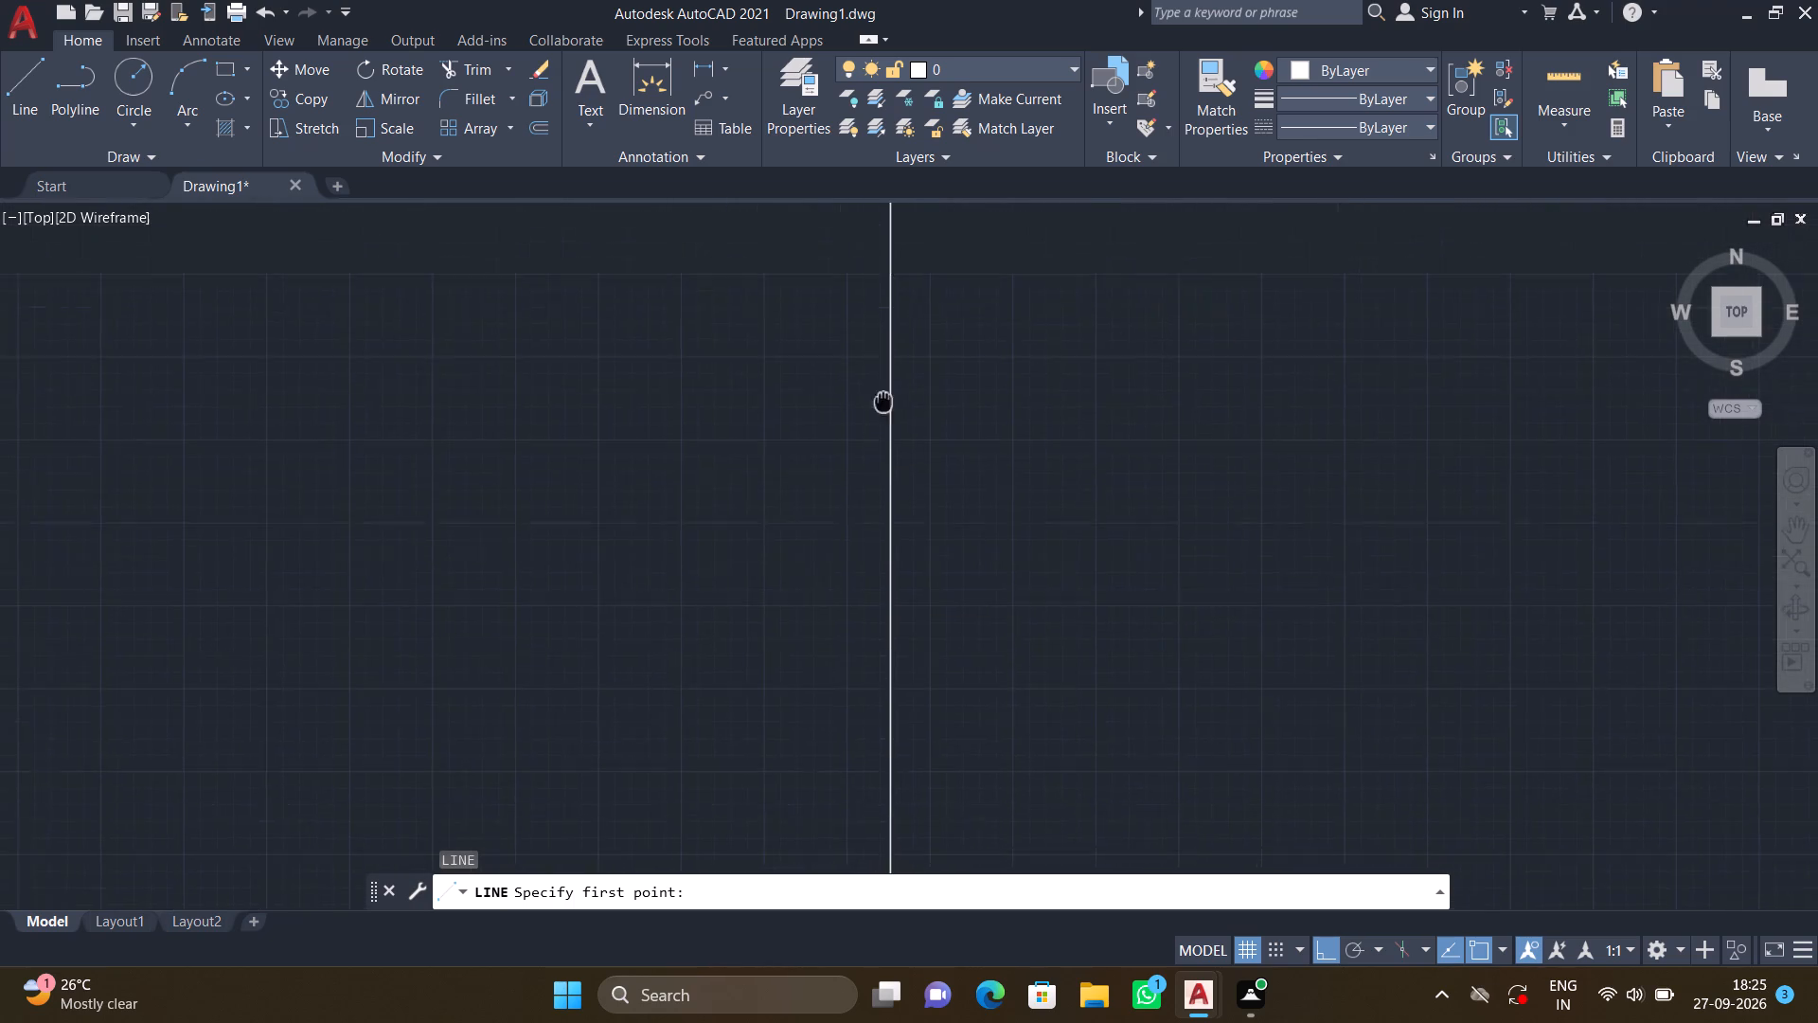
pyautogui.moveTo(883, 454); pyautogui.dragTo(834, 852, button='middle')
pyautogui.moveTo(900, 311); pyautogui.dragTo(894, 927, button='middle')
pyautogui.moveTo(813, 332); pyautogui.dragTo(827, 723, button='middle')
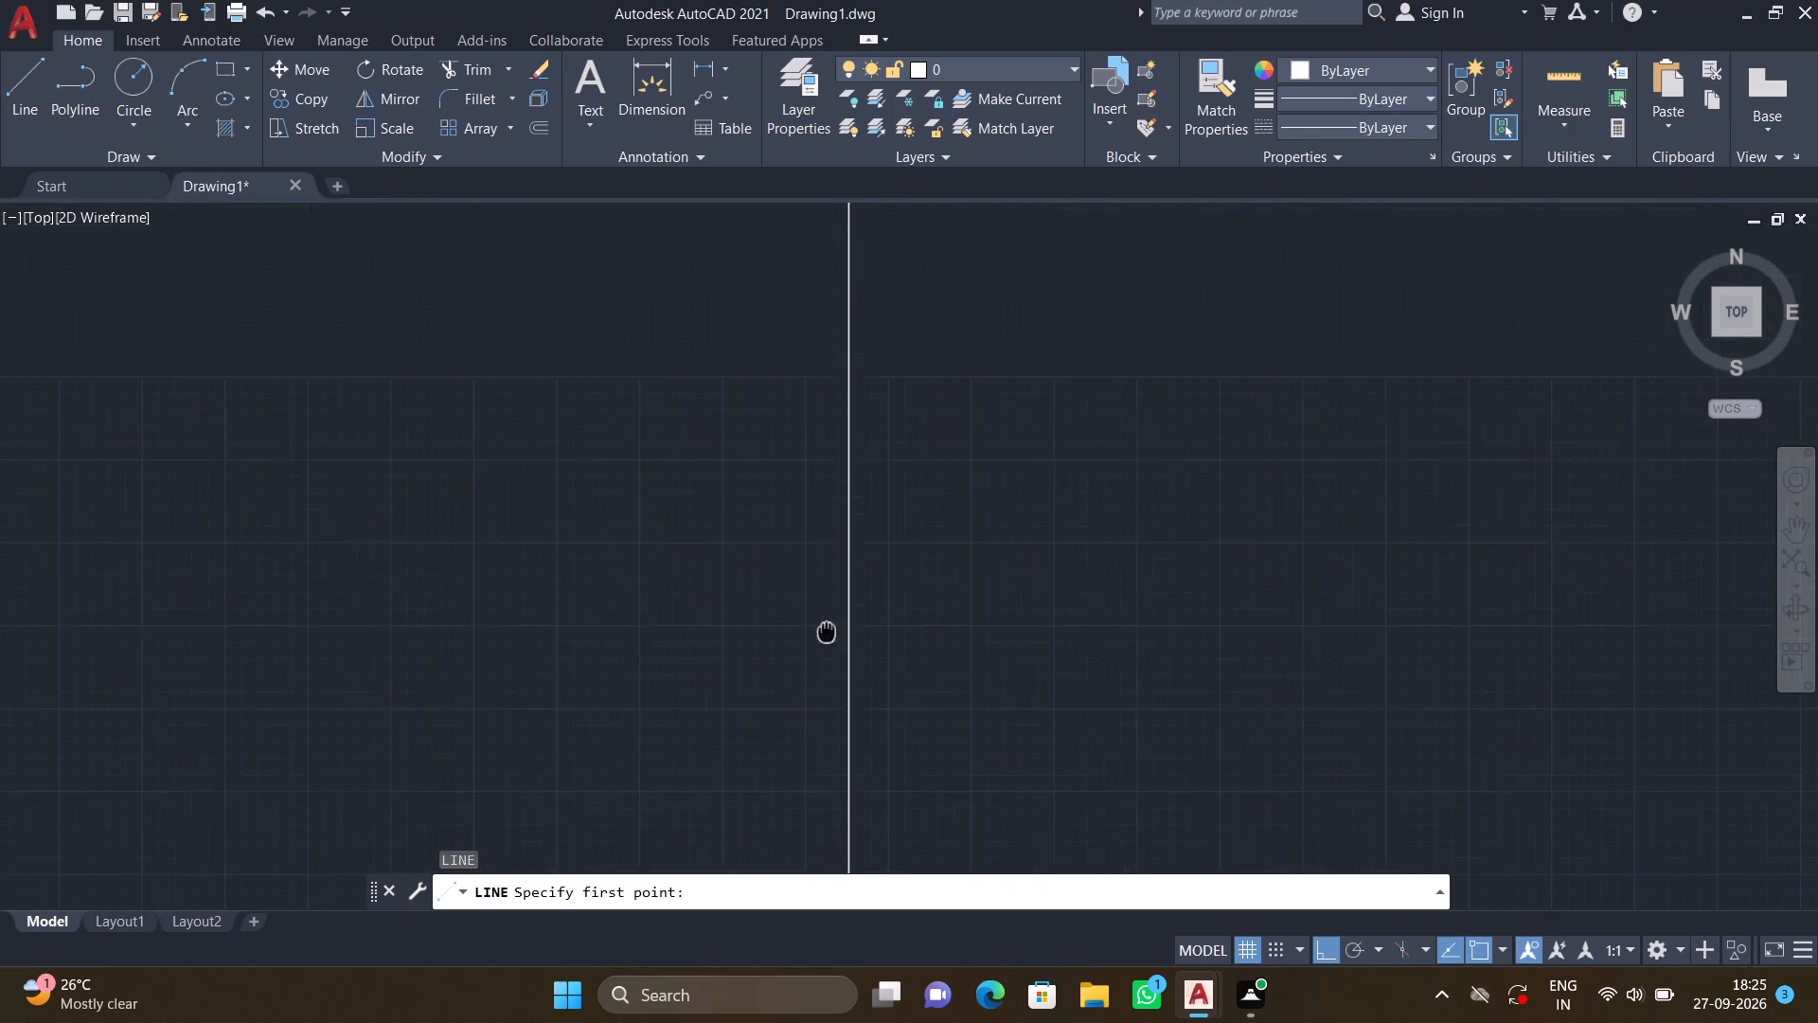
pyautogui.moveTo(827, 723); pyautogui.dragTo(806, 908, button='middle')
pyautogui.moveTo(860, 188); pyautogui.dragTo(840, 753, button='middle')
pyautogui.moveTo(844, 482); pyautogui.dragTo(841, 926, button='middle')
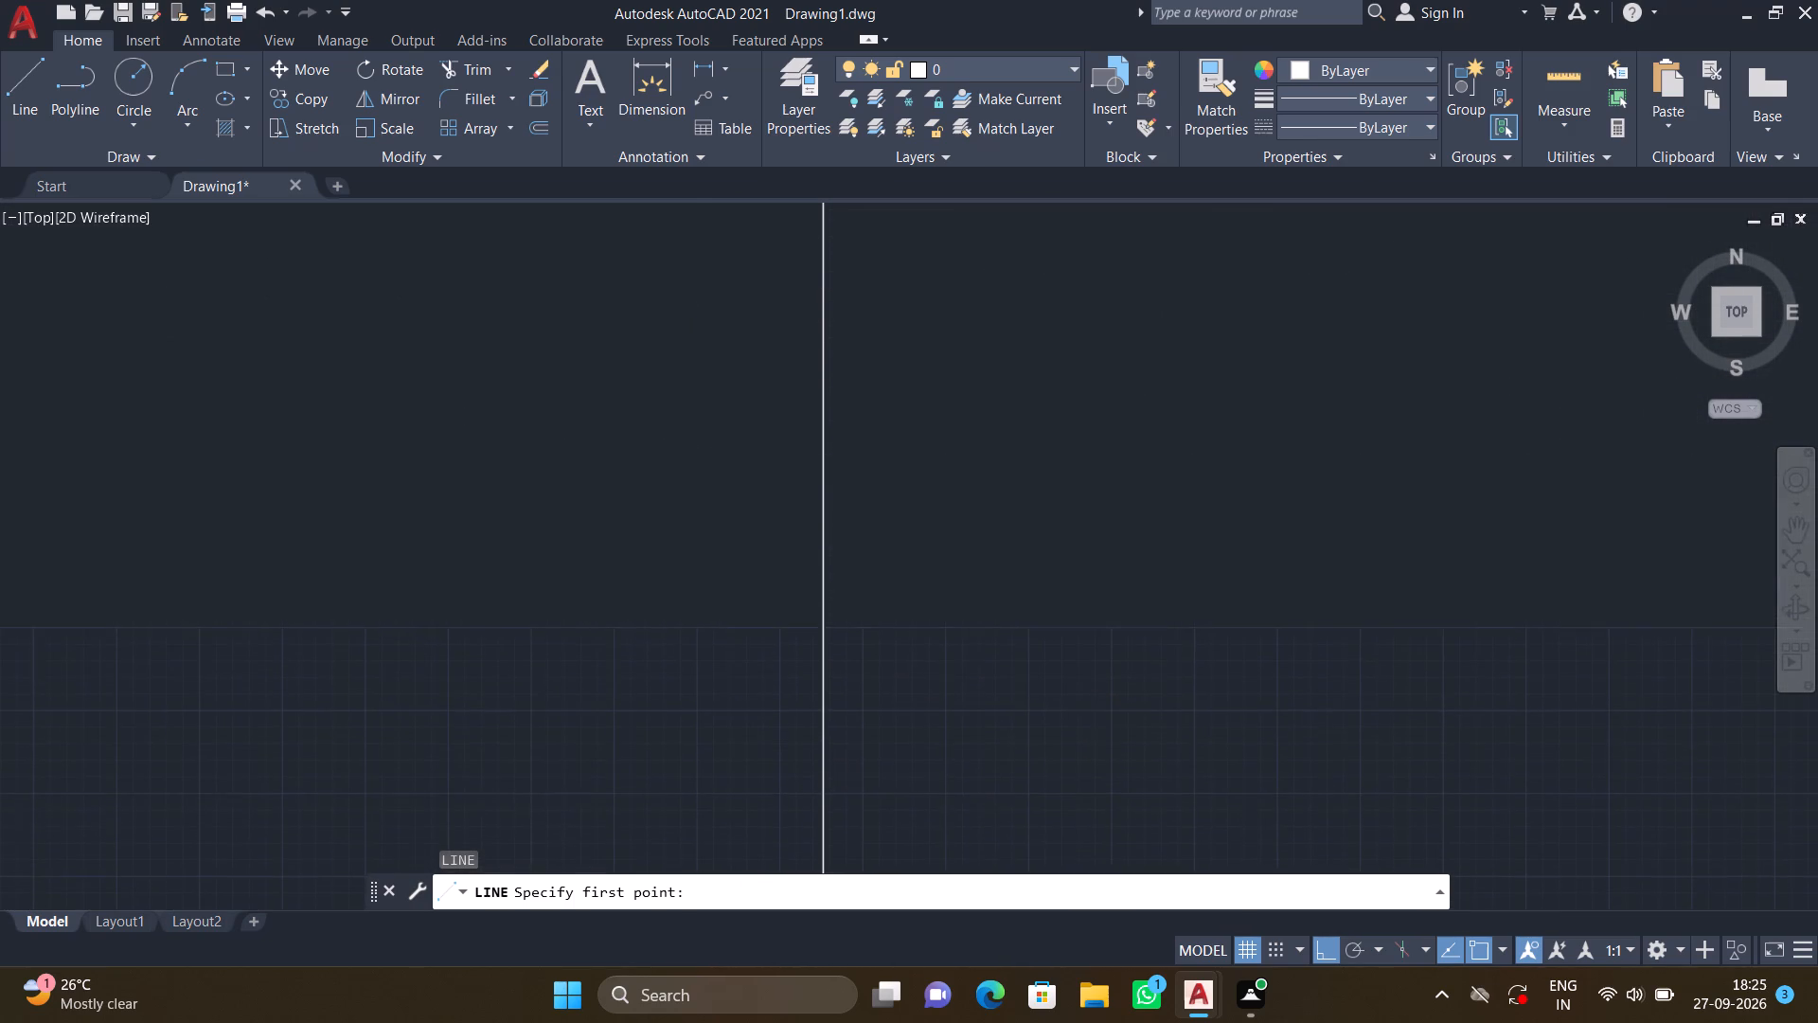
pyautogui.moveTo(841, 926); pyautogui.dragTo(839, 911, button='middle')
pyautogui.scroll(-4, 918, 331)
pyautogui.moveTo(917, 315); pyautogui.dragTo(762, 854, button='middle')
pyautogui.scroll(-1, 774, 588)
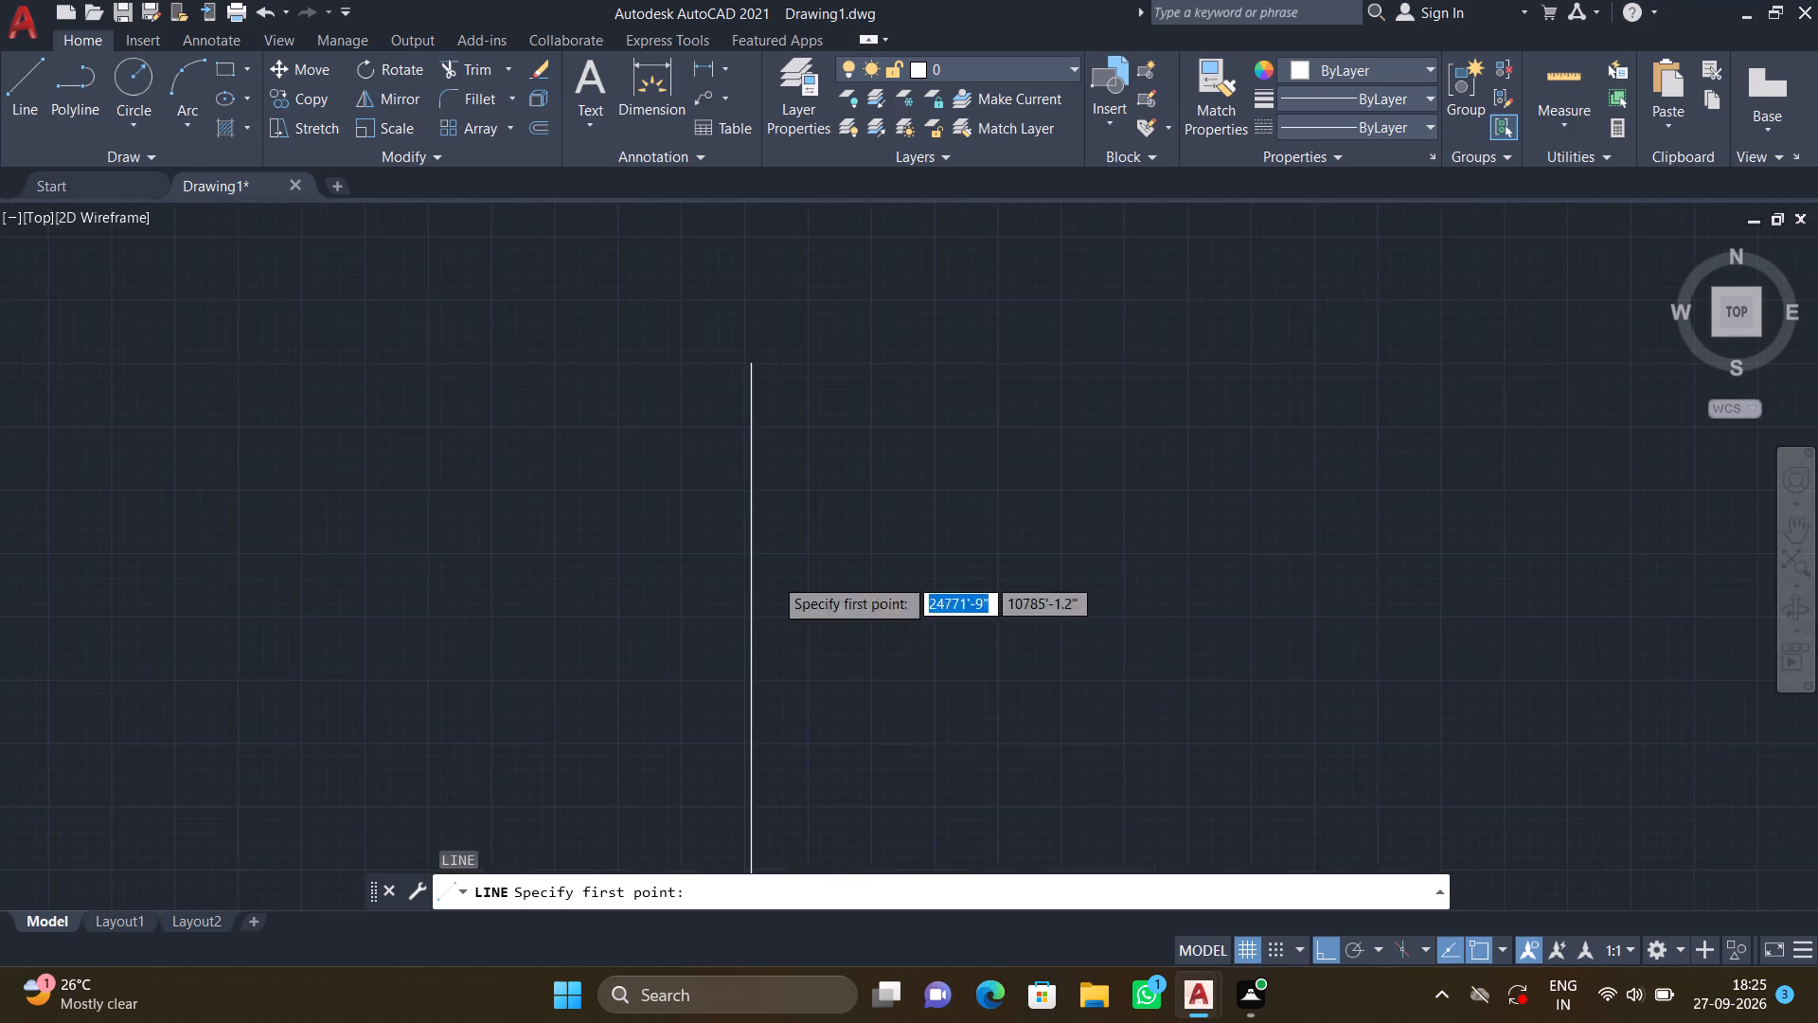
pyautogui.scroll(5, 776, 465)
pyautogui.scroll(2, 560, 307)
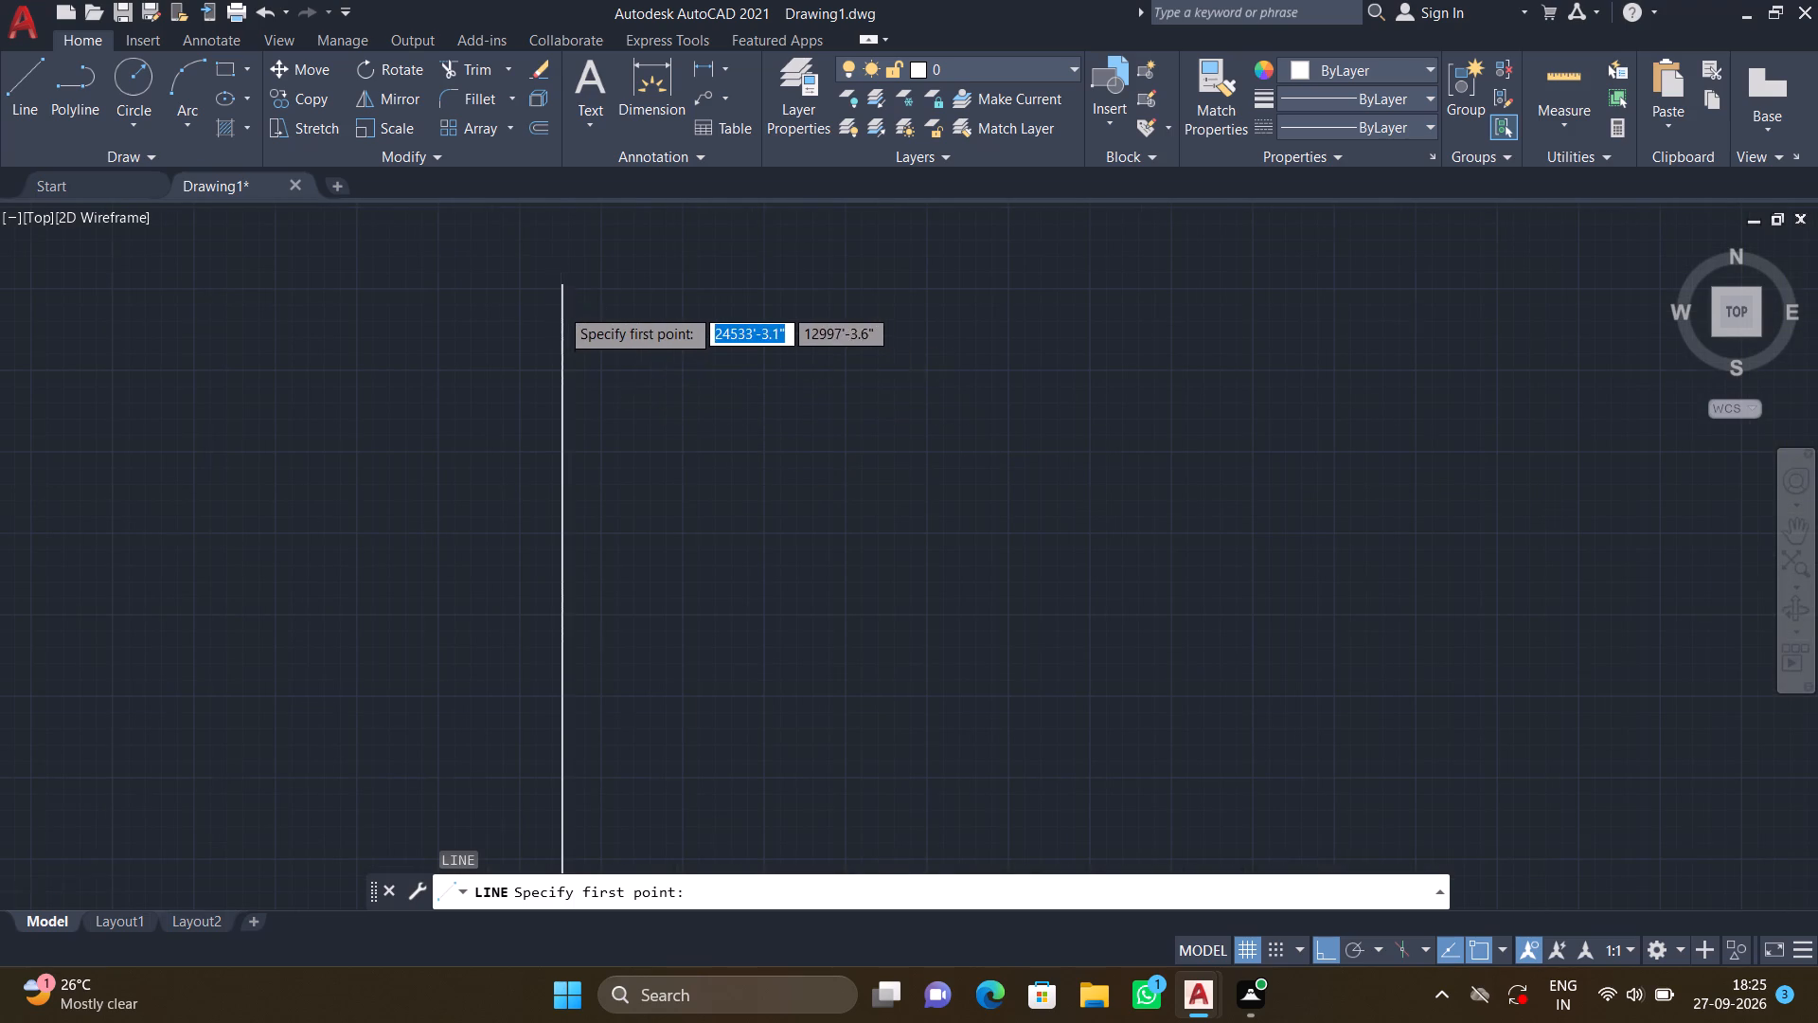
pyautogui.scroll(3, 560, 307)
pyautogui.moveTo(581, 312); pyautogui.dragTo(850, 589, button='middle')
pyautogui.scroll(5, 815, 500)
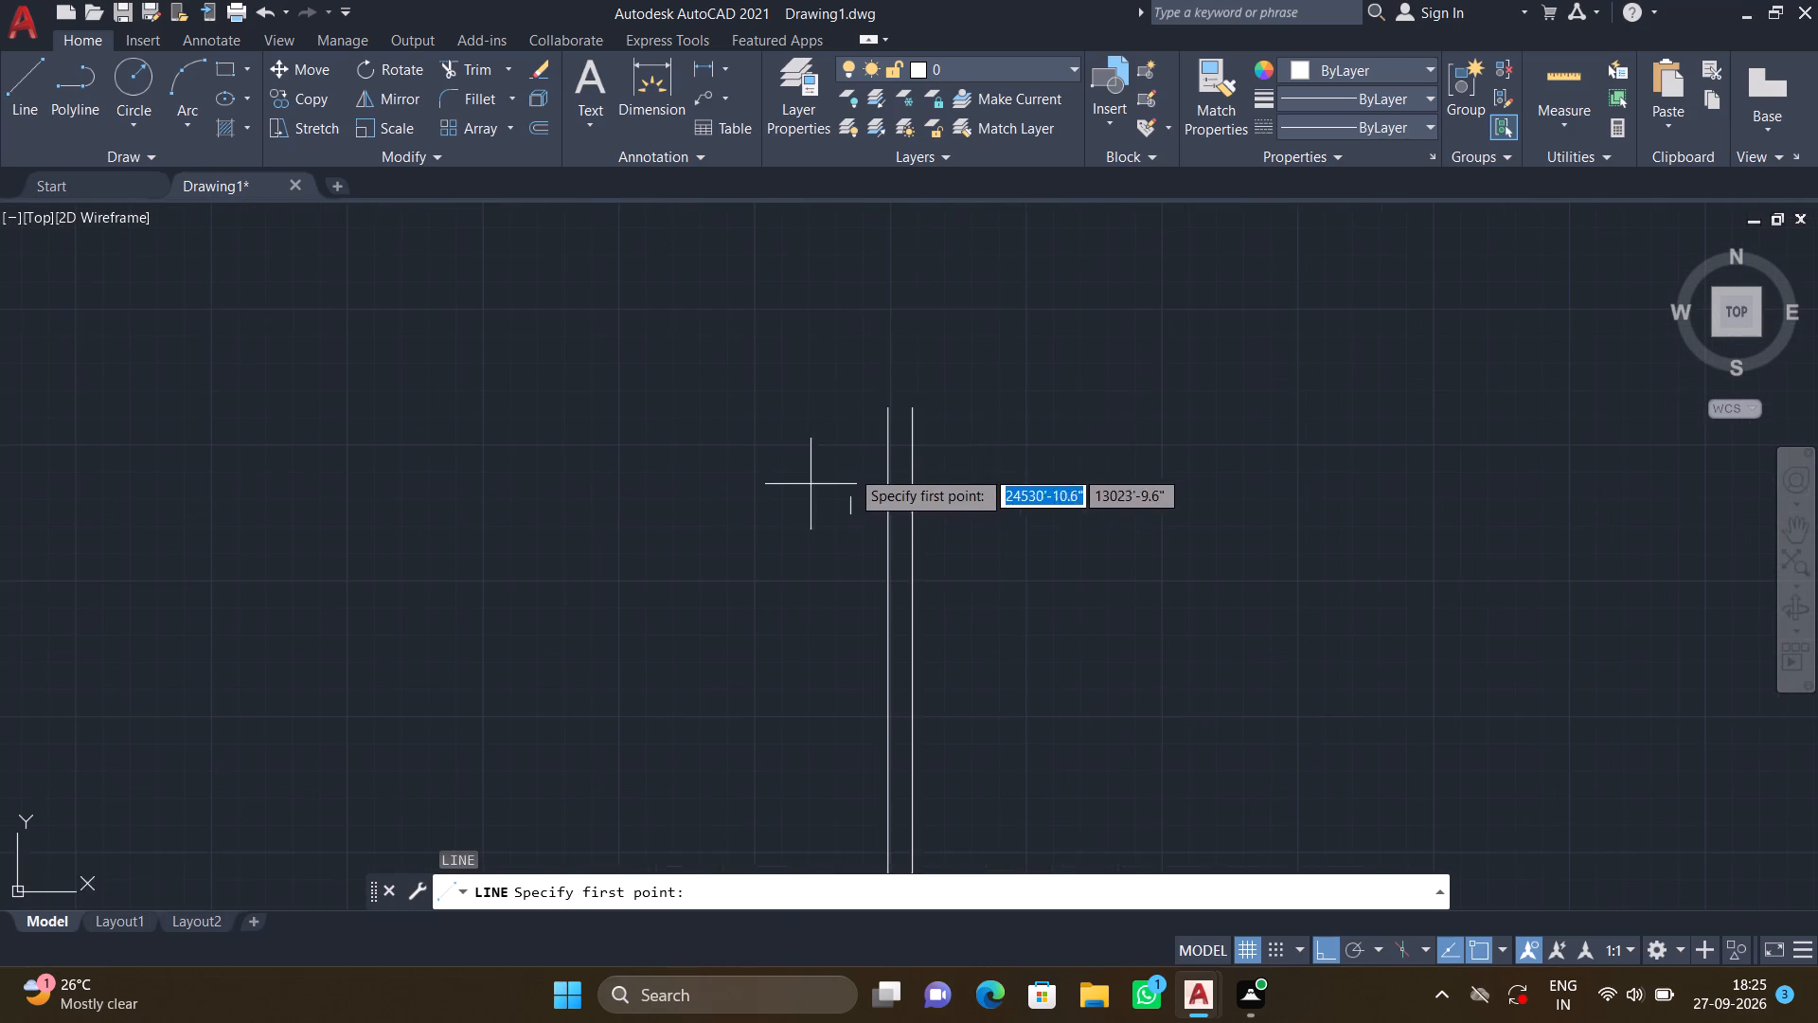
pyautogui.scroll(3, 844, 401)
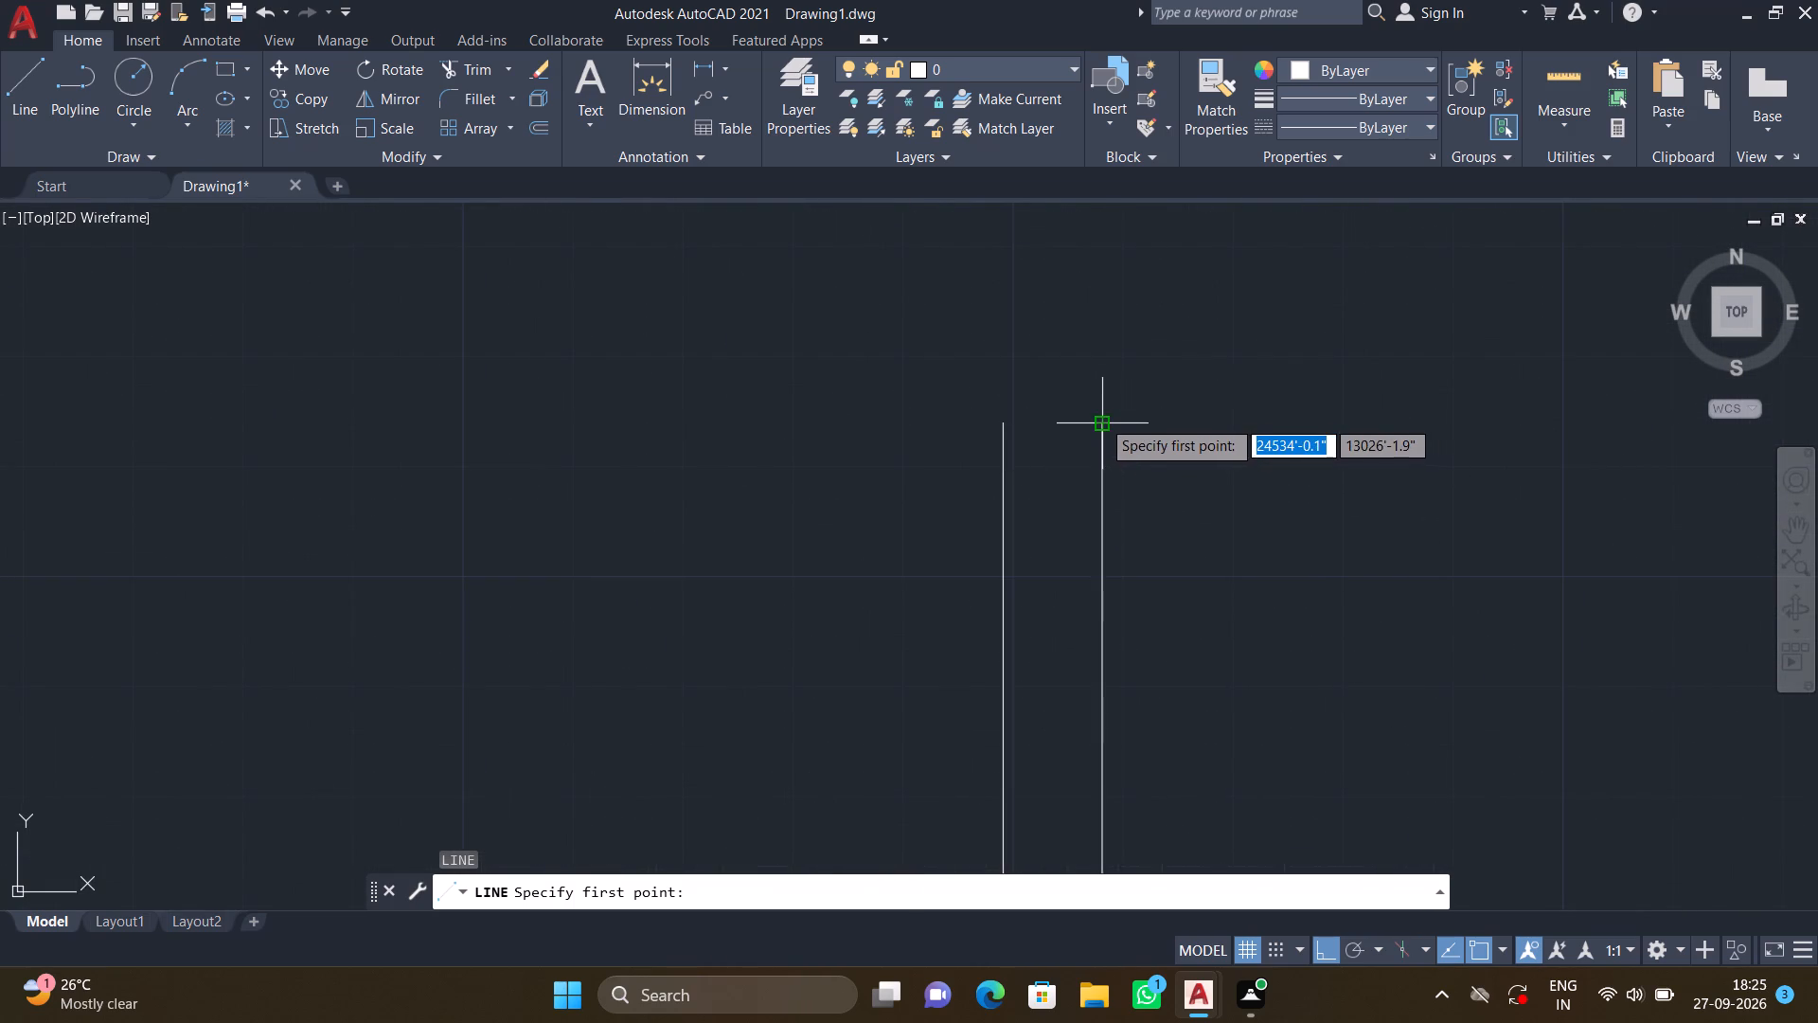
pyautogui.moveTo(1101, 423); pyautogui.dragTo(1078, 423)
pyautogui.scroll(-6, 315, 458)
pyautogui.moveTo(175, 469); pyautogui.dragTo(473, 433, button='middle')
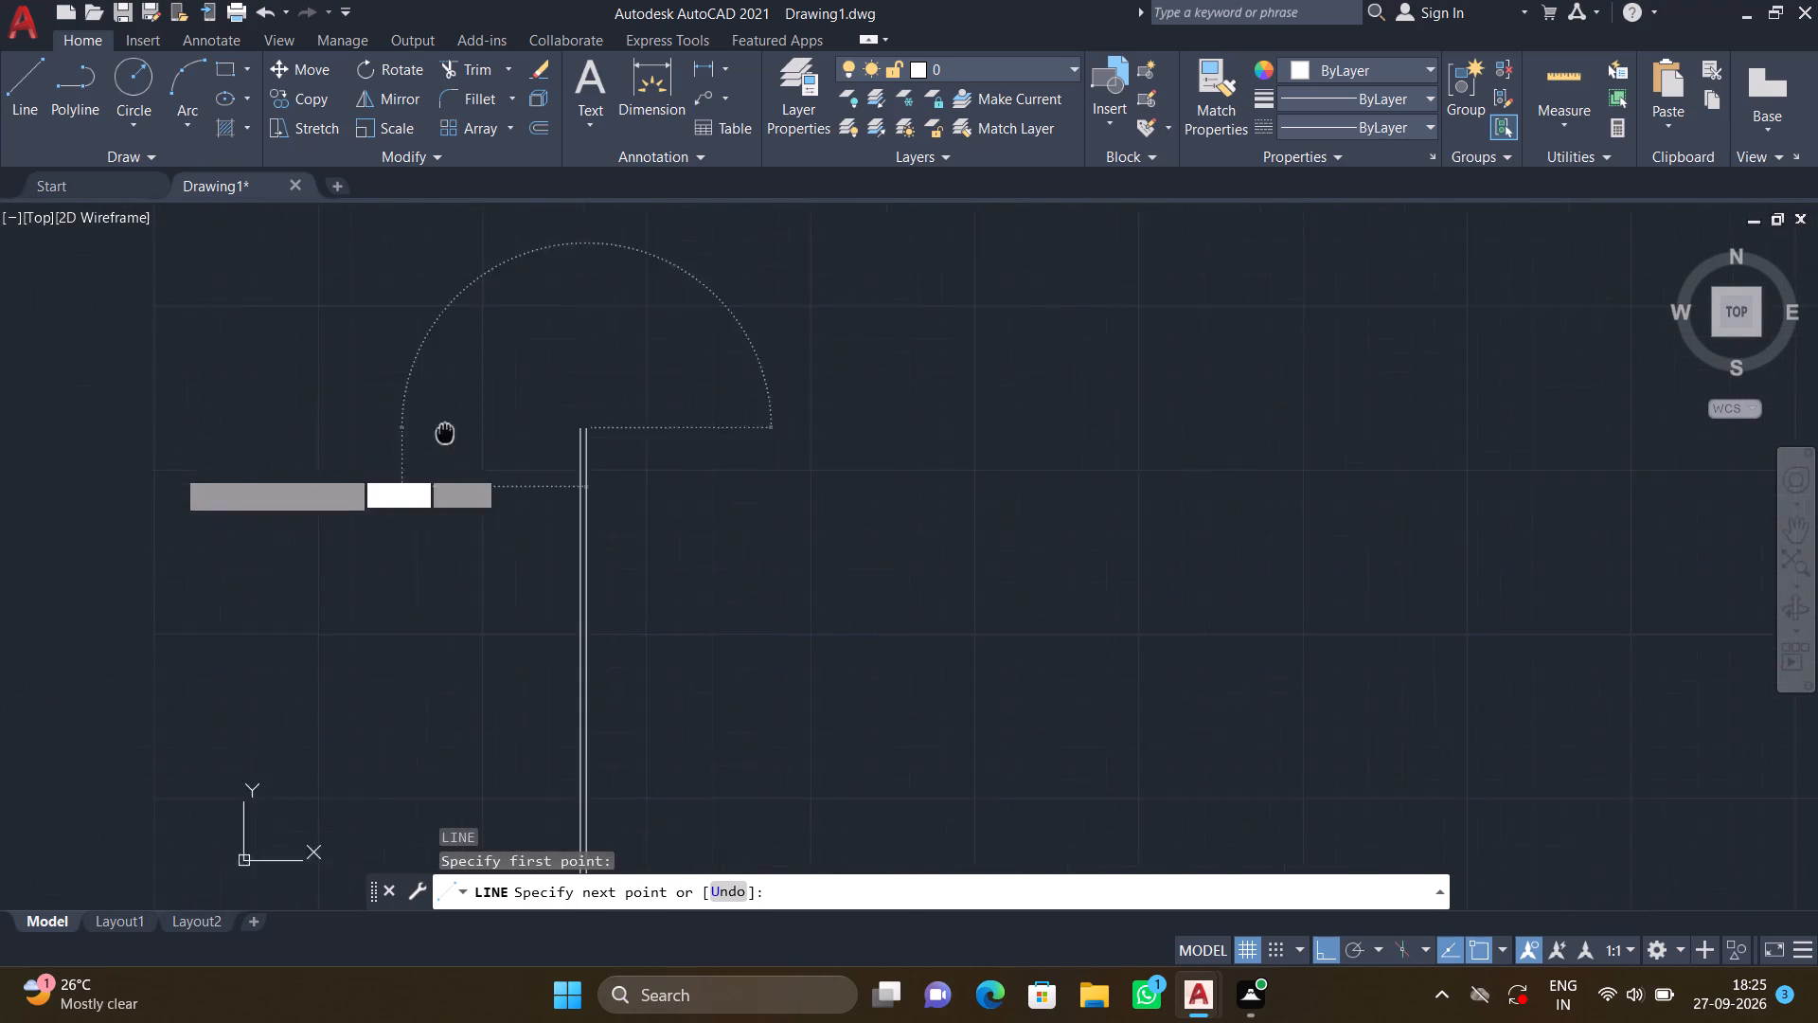
pyautogui.moveTo(473, 433); pyautogui.dragTo(1122, 410, button='middle')
pyautogui.scroll(-2, 1009, 429)
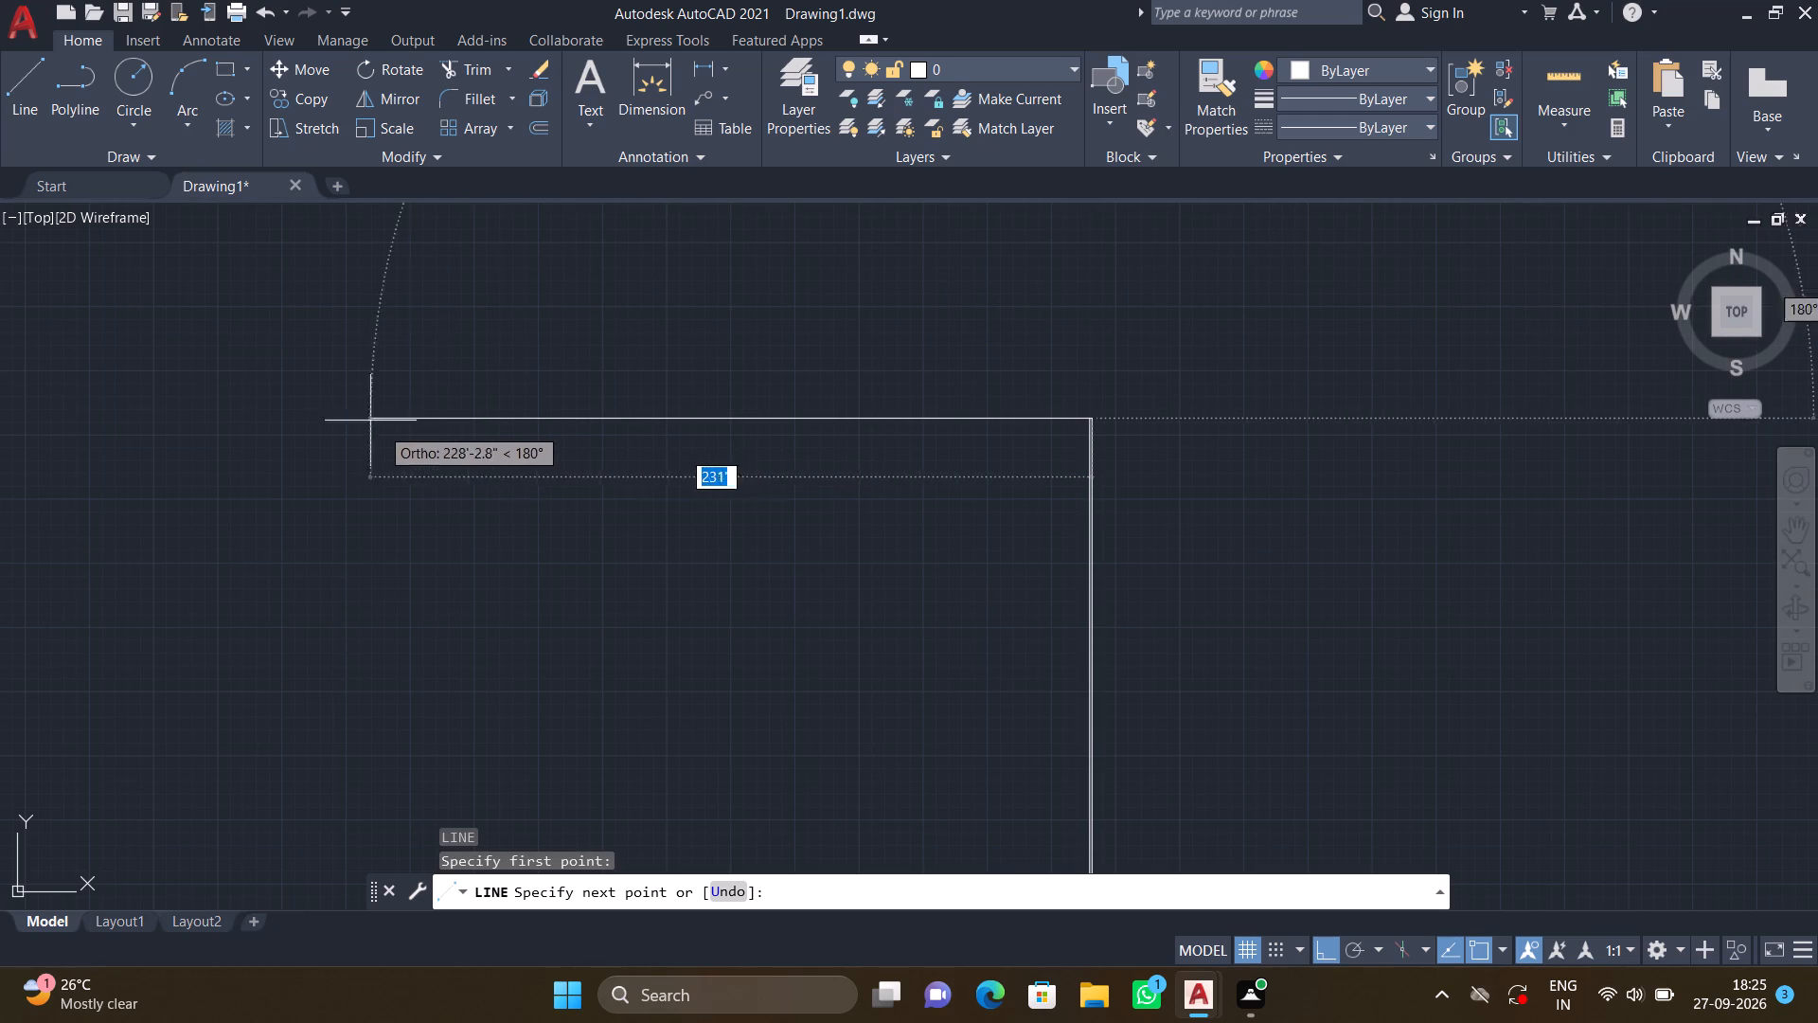
pyautogui.click(321, 428)
pyautogui.press('Return')
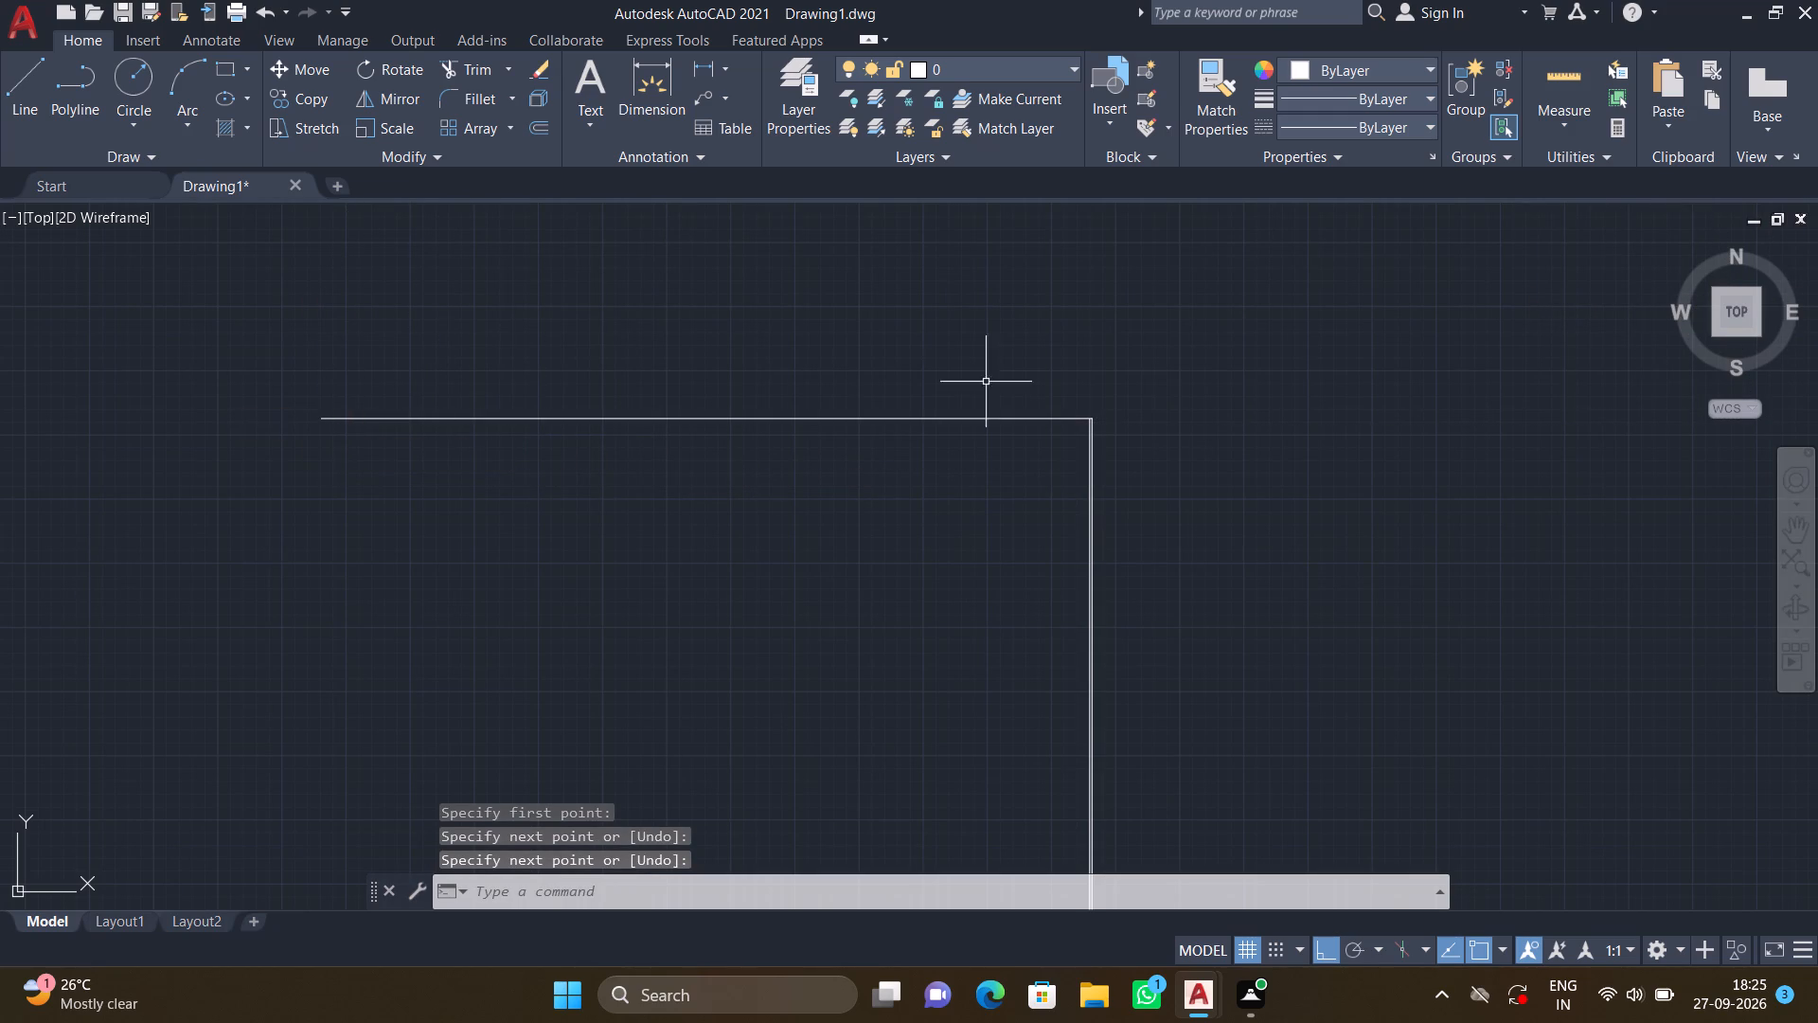
pyautogui.scroll(5, 997, 437)
pyautogui.scroll(-2, 1021, 432)
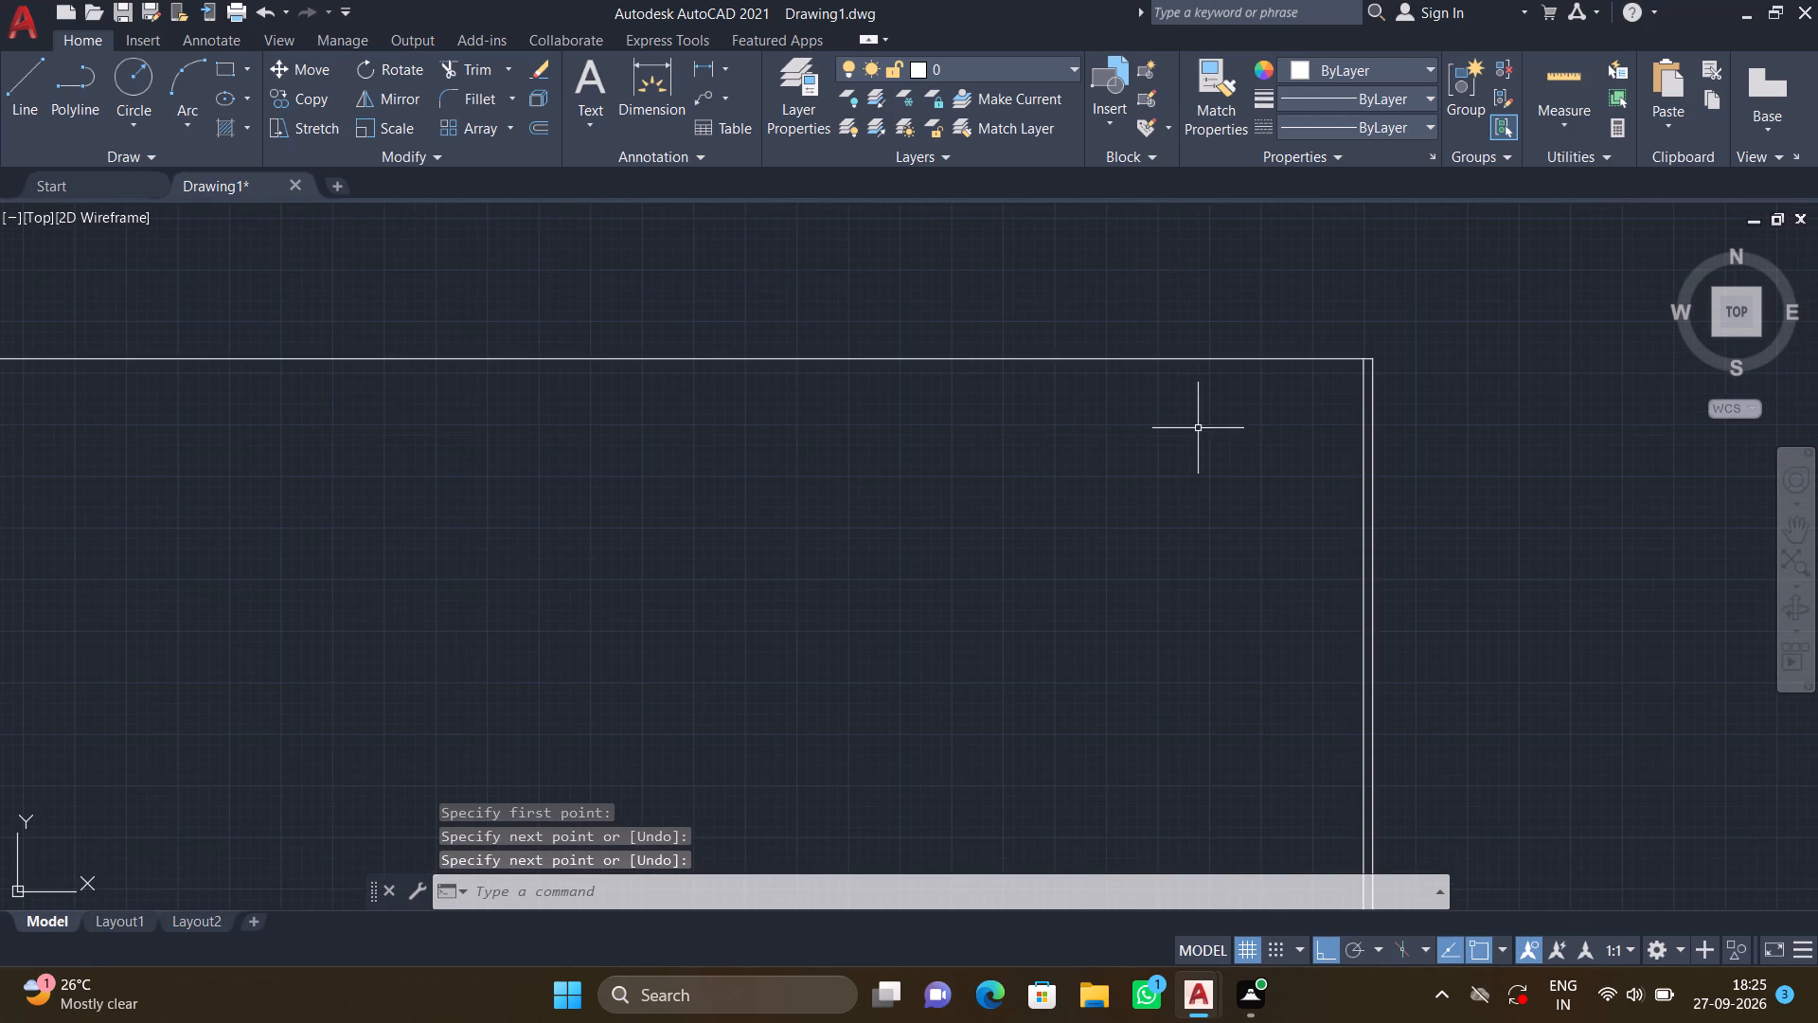
# Offset the top horizontal line 9" to its south side.
pyautogui.press('o')
pyautogui.press('Return')
pyautogui.write('9"')
pyautogui.press('Return')
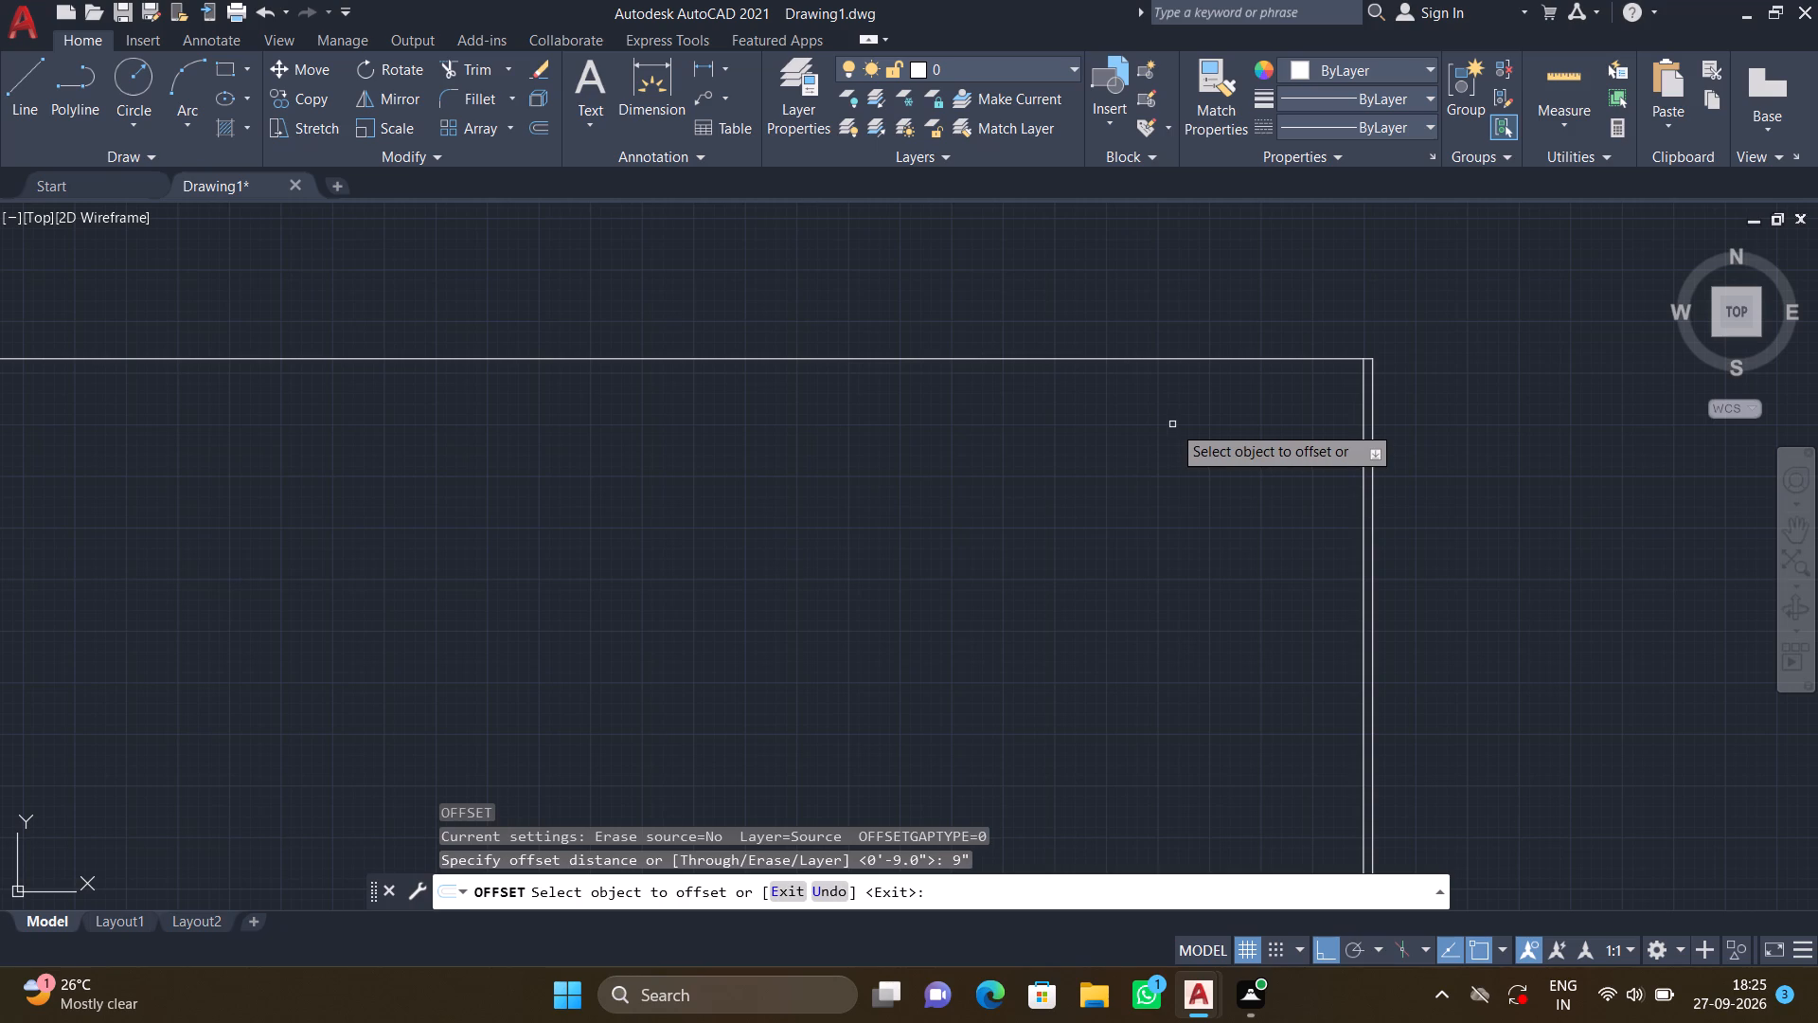
pyautogui.click(1161, 358)
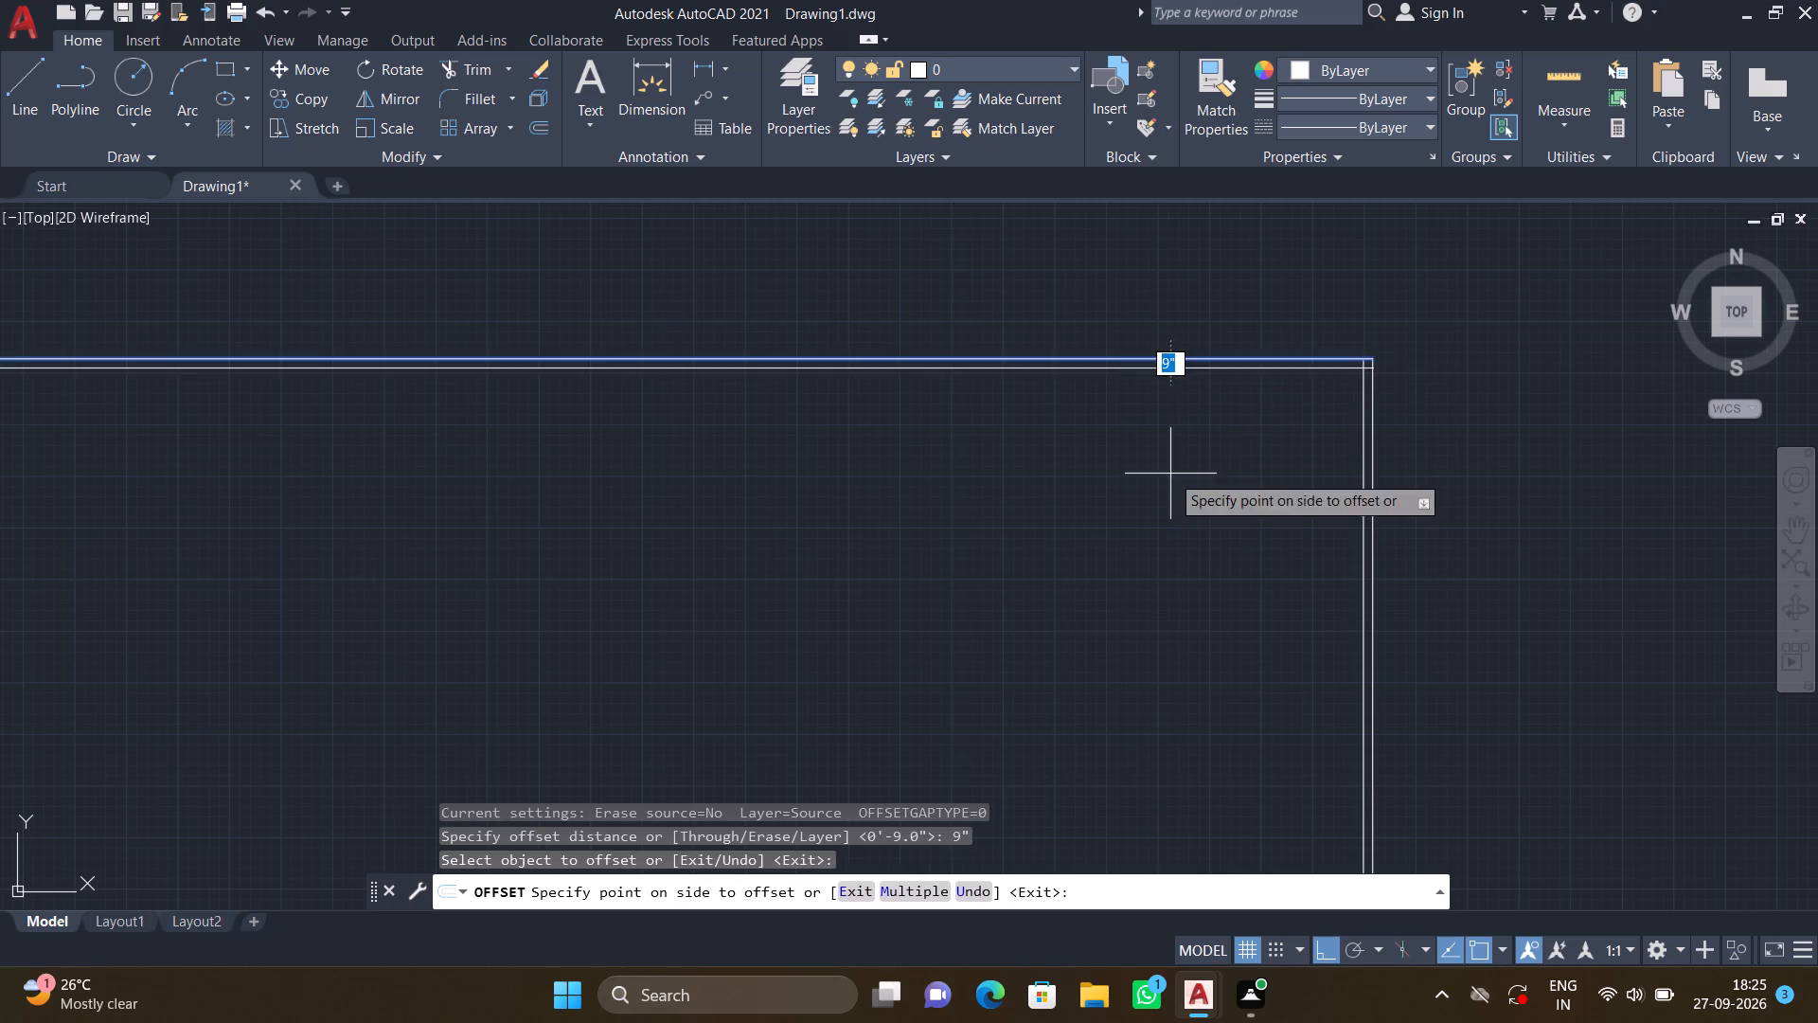
pyautogui.click(1170, 474)
pyautogui.press('Return')
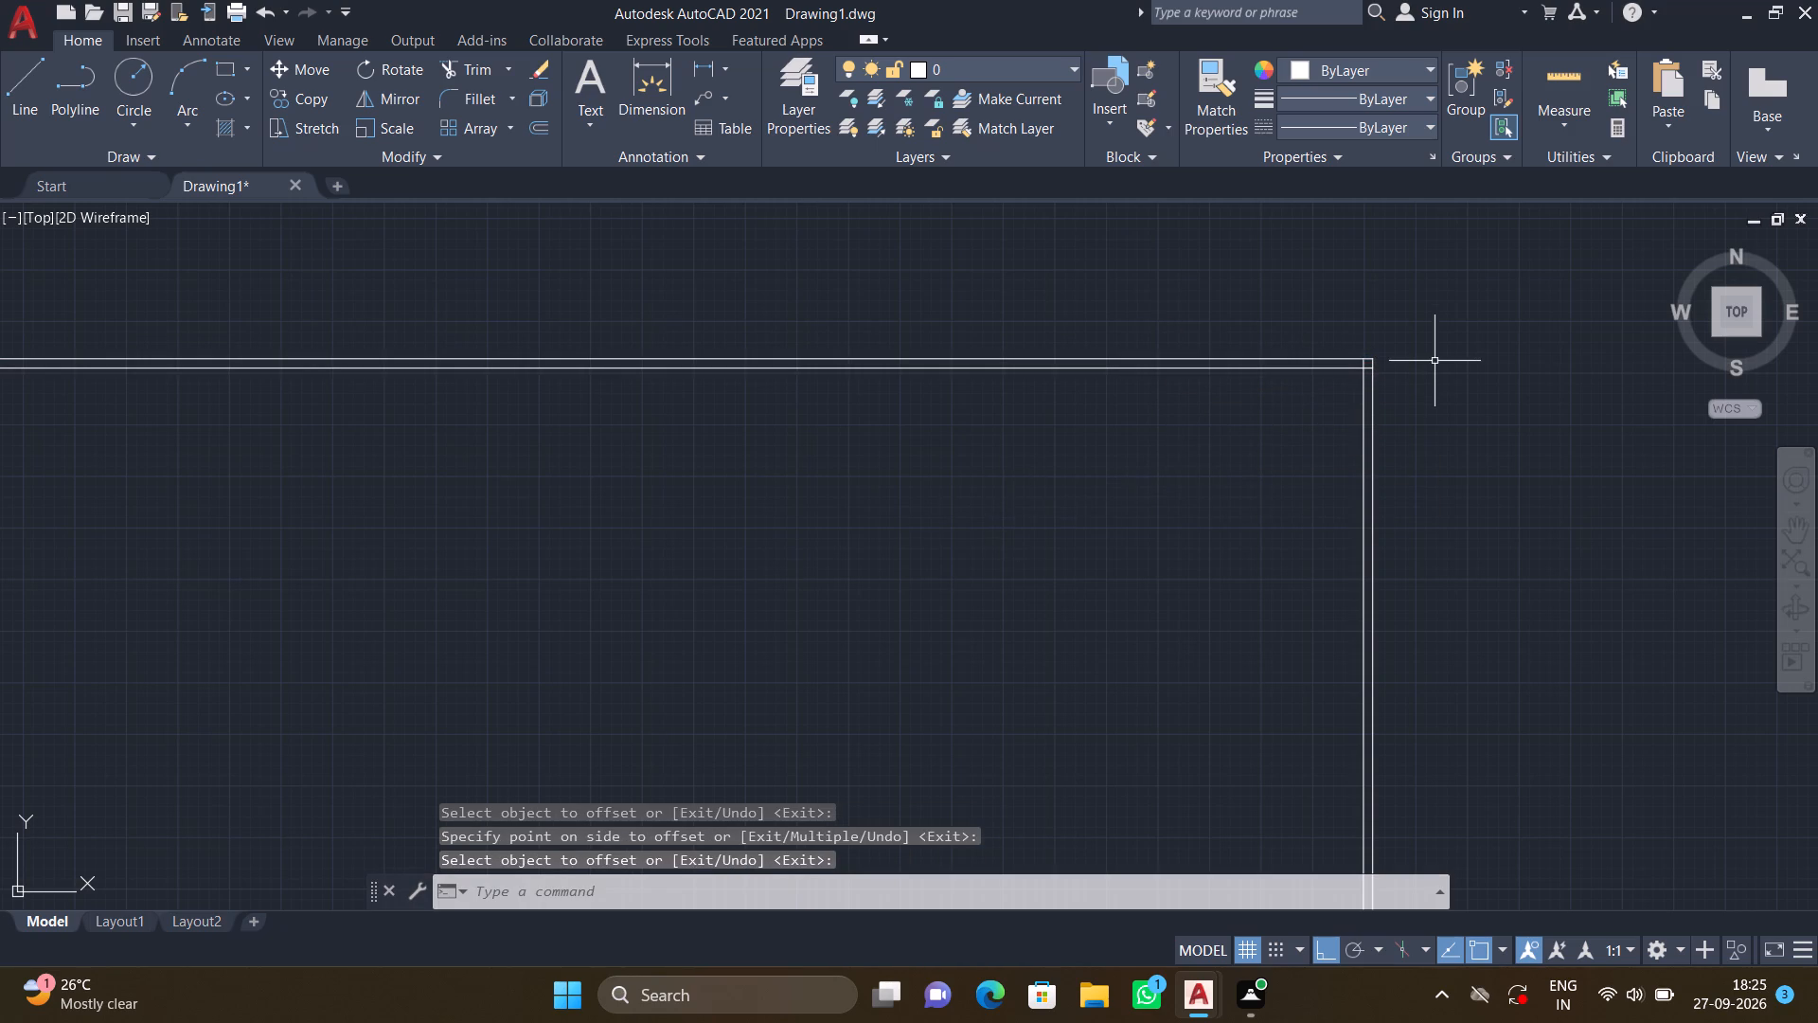
# Draw a vertical line about 6'-7.6" long straight down from the inner horizontal line, just west of the northeast corner.
pyautogui.scroll(5, 1385, 408)
pyautogui.scroll(-2, 1222, 411)
pyautogui.moveTo(1103, 356); pyautogui.dragTo(1144, 392, button='middle')
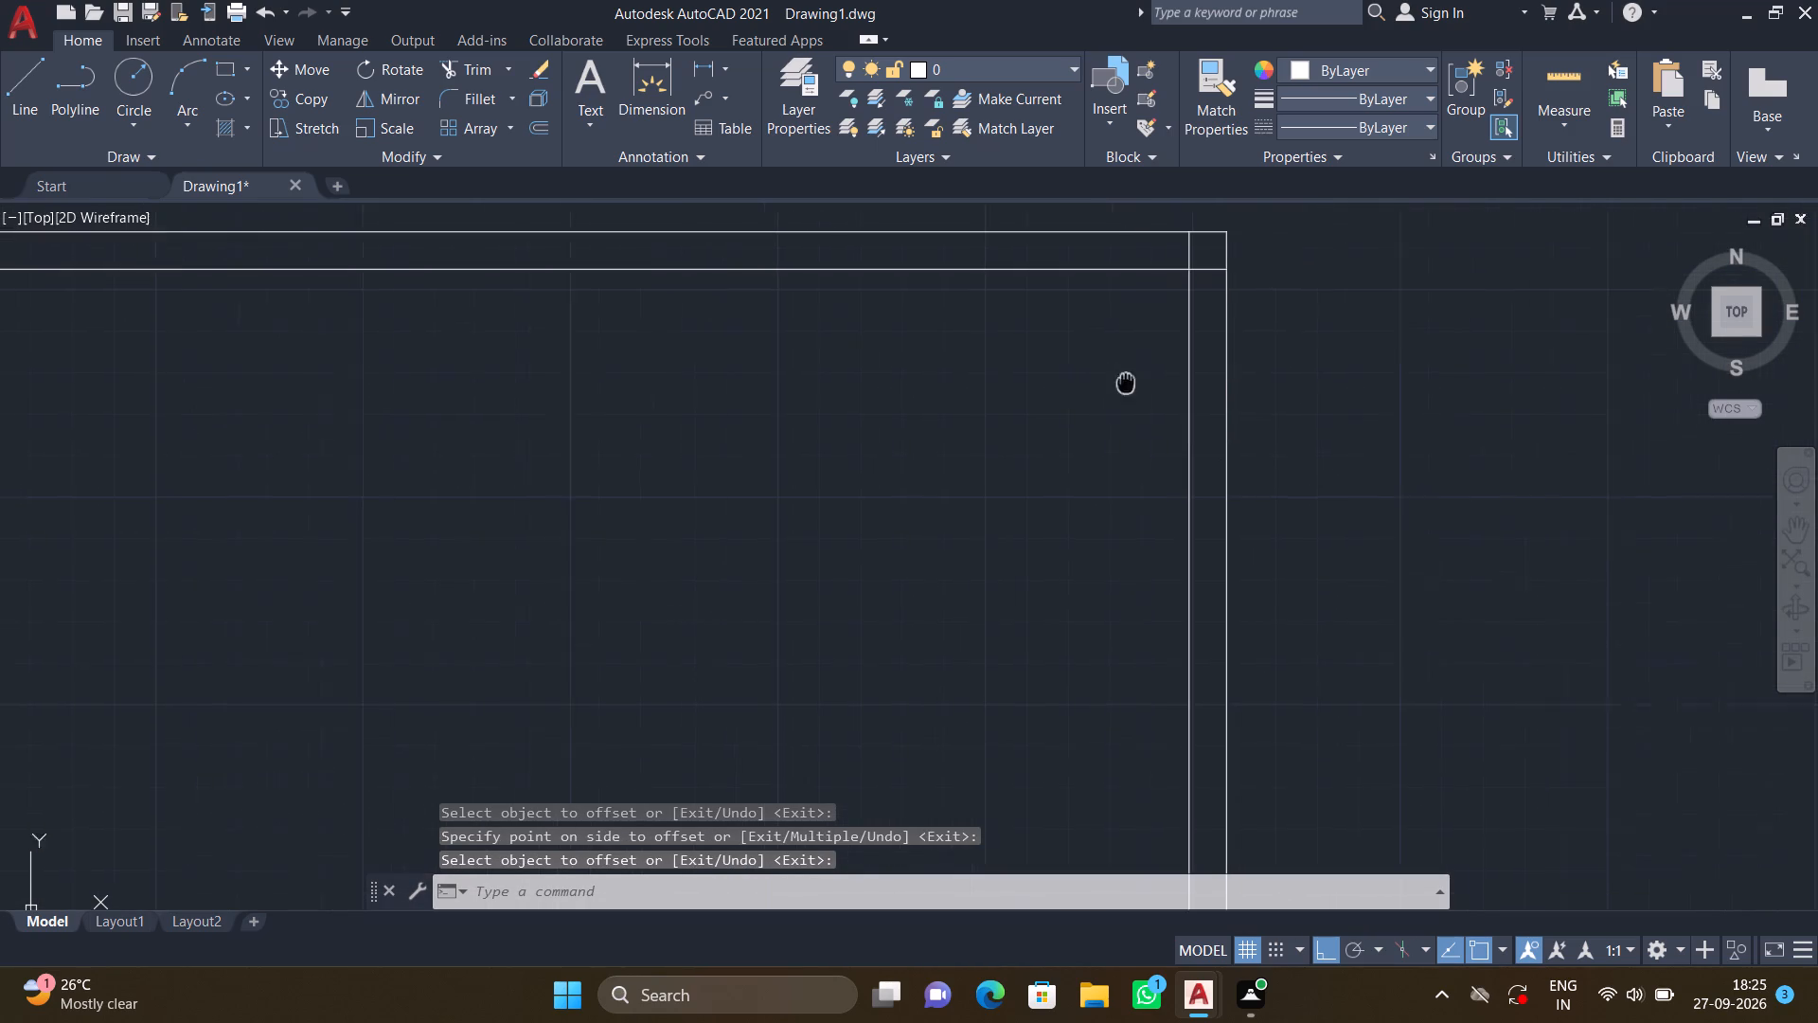
pyautogui.moveTo(1144, 392); pyautogui.dragTo(1247, 428, button='middle')
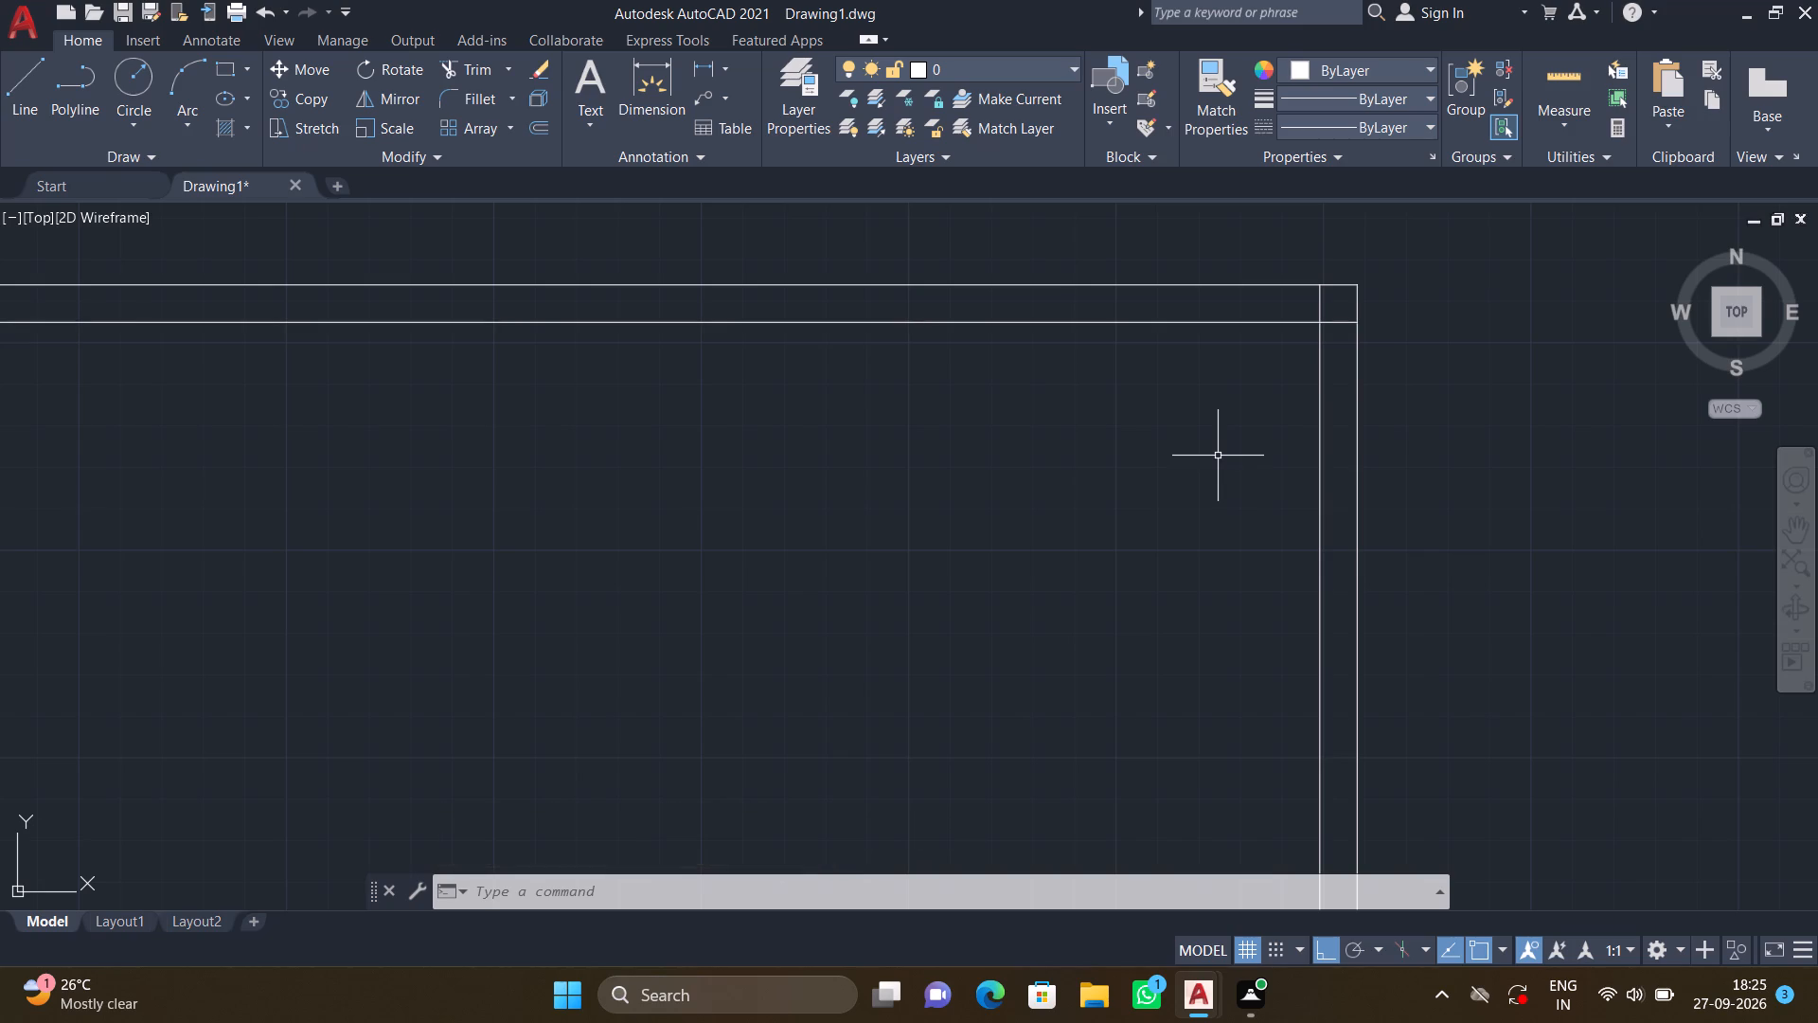
pyautogui.press('l')
pyautogui.press('Return')
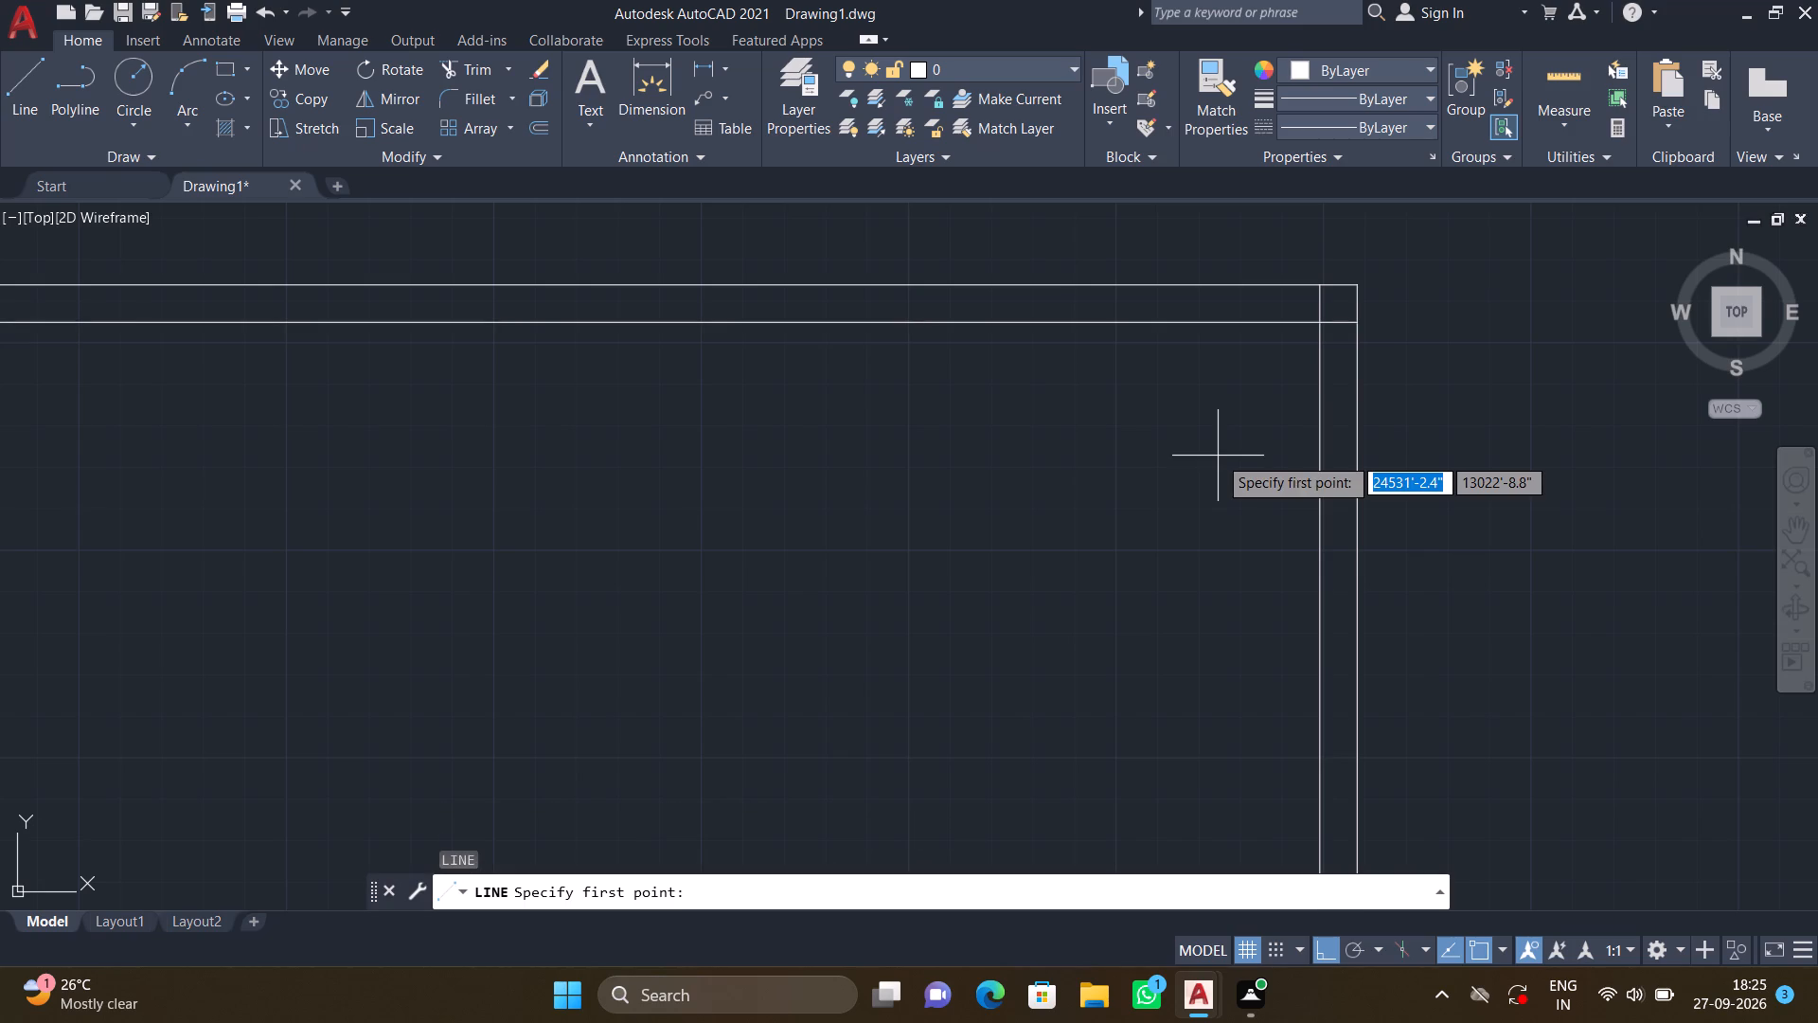
pyautogui.click(1171, 323)
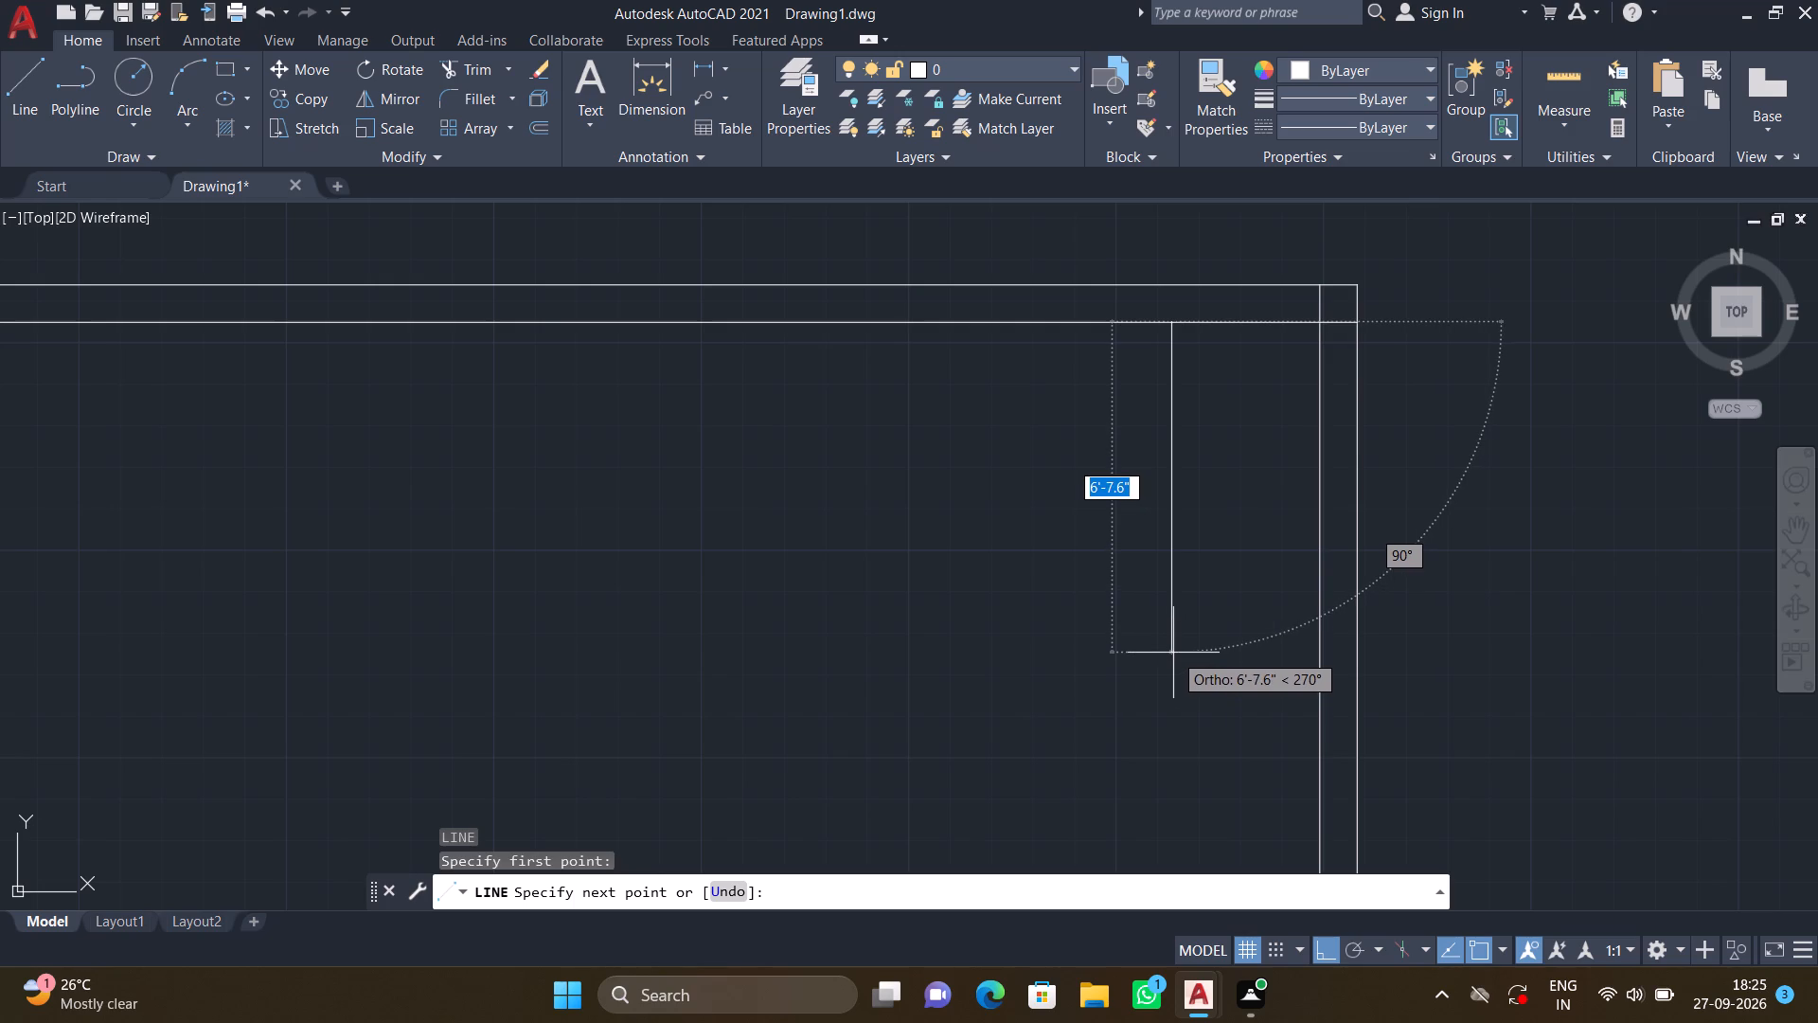
pyautogui.click(1173, 653)
pyautogui.press('Return')
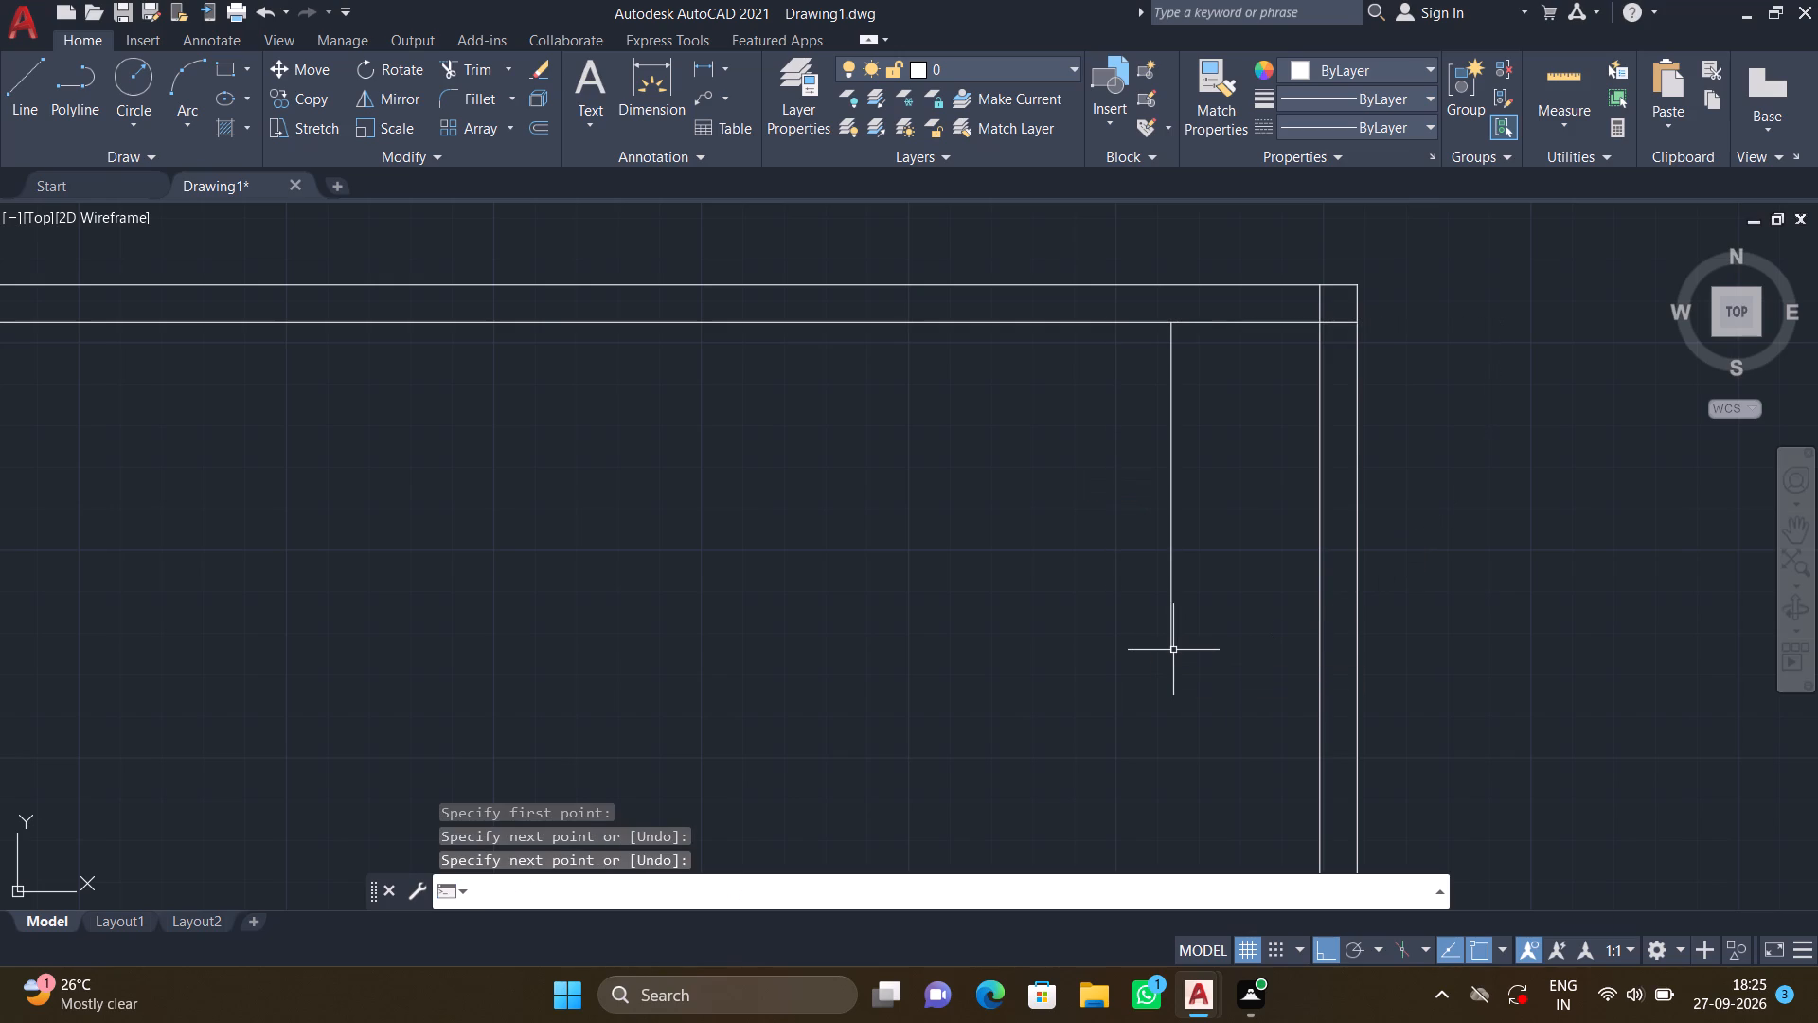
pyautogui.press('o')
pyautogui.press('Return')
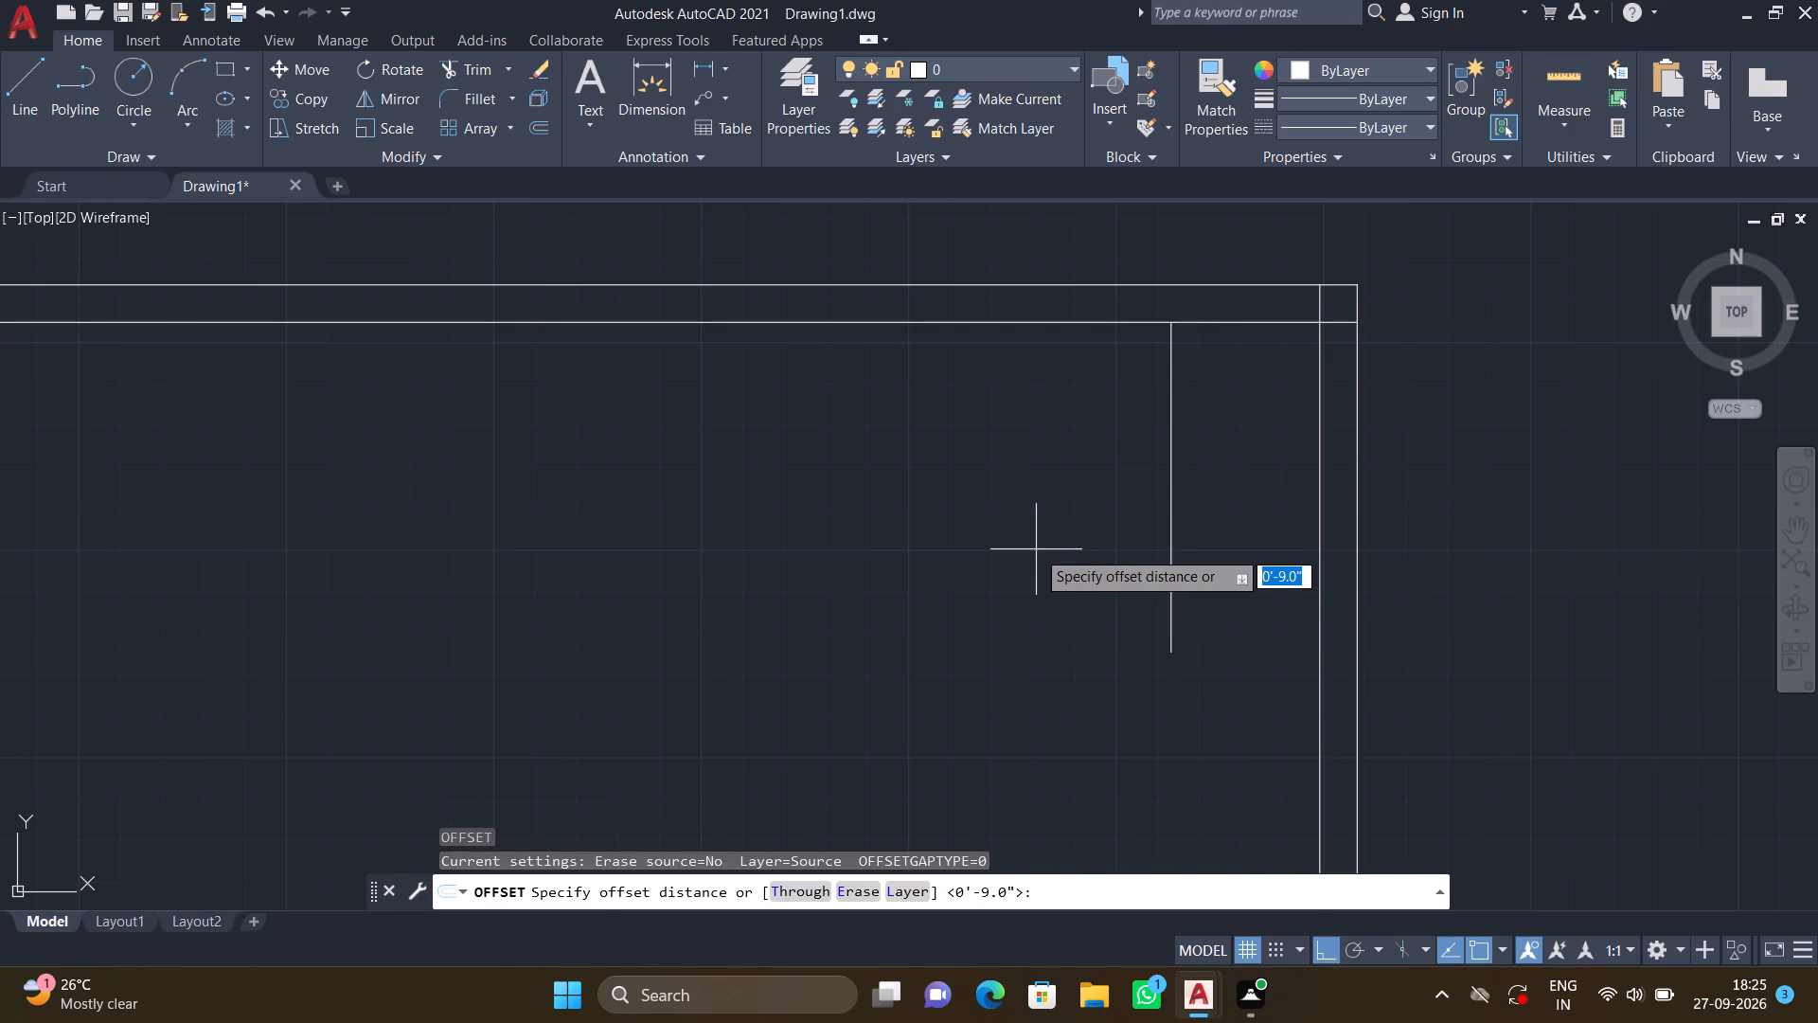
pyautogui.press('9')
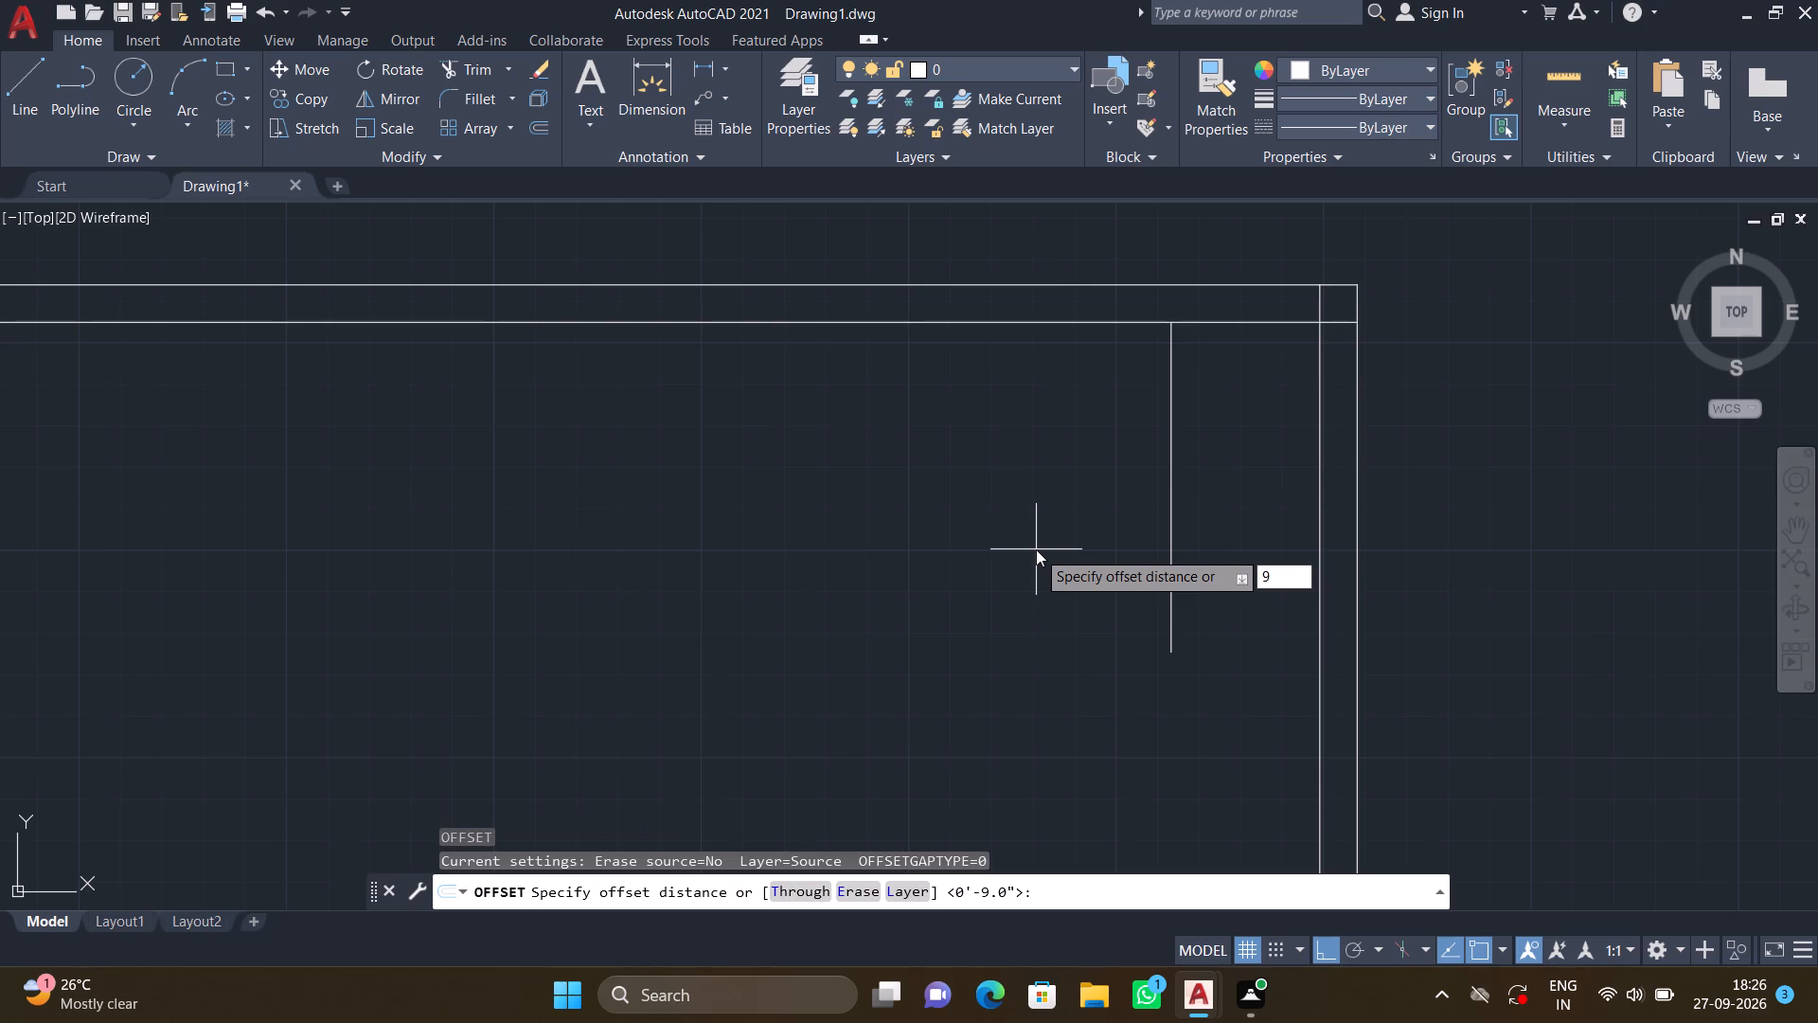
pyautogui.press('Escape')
# Offset the short vertical line near the northeast corner 9" to its west side.
pyautogui.press('o')
pyautogui.press('Return')
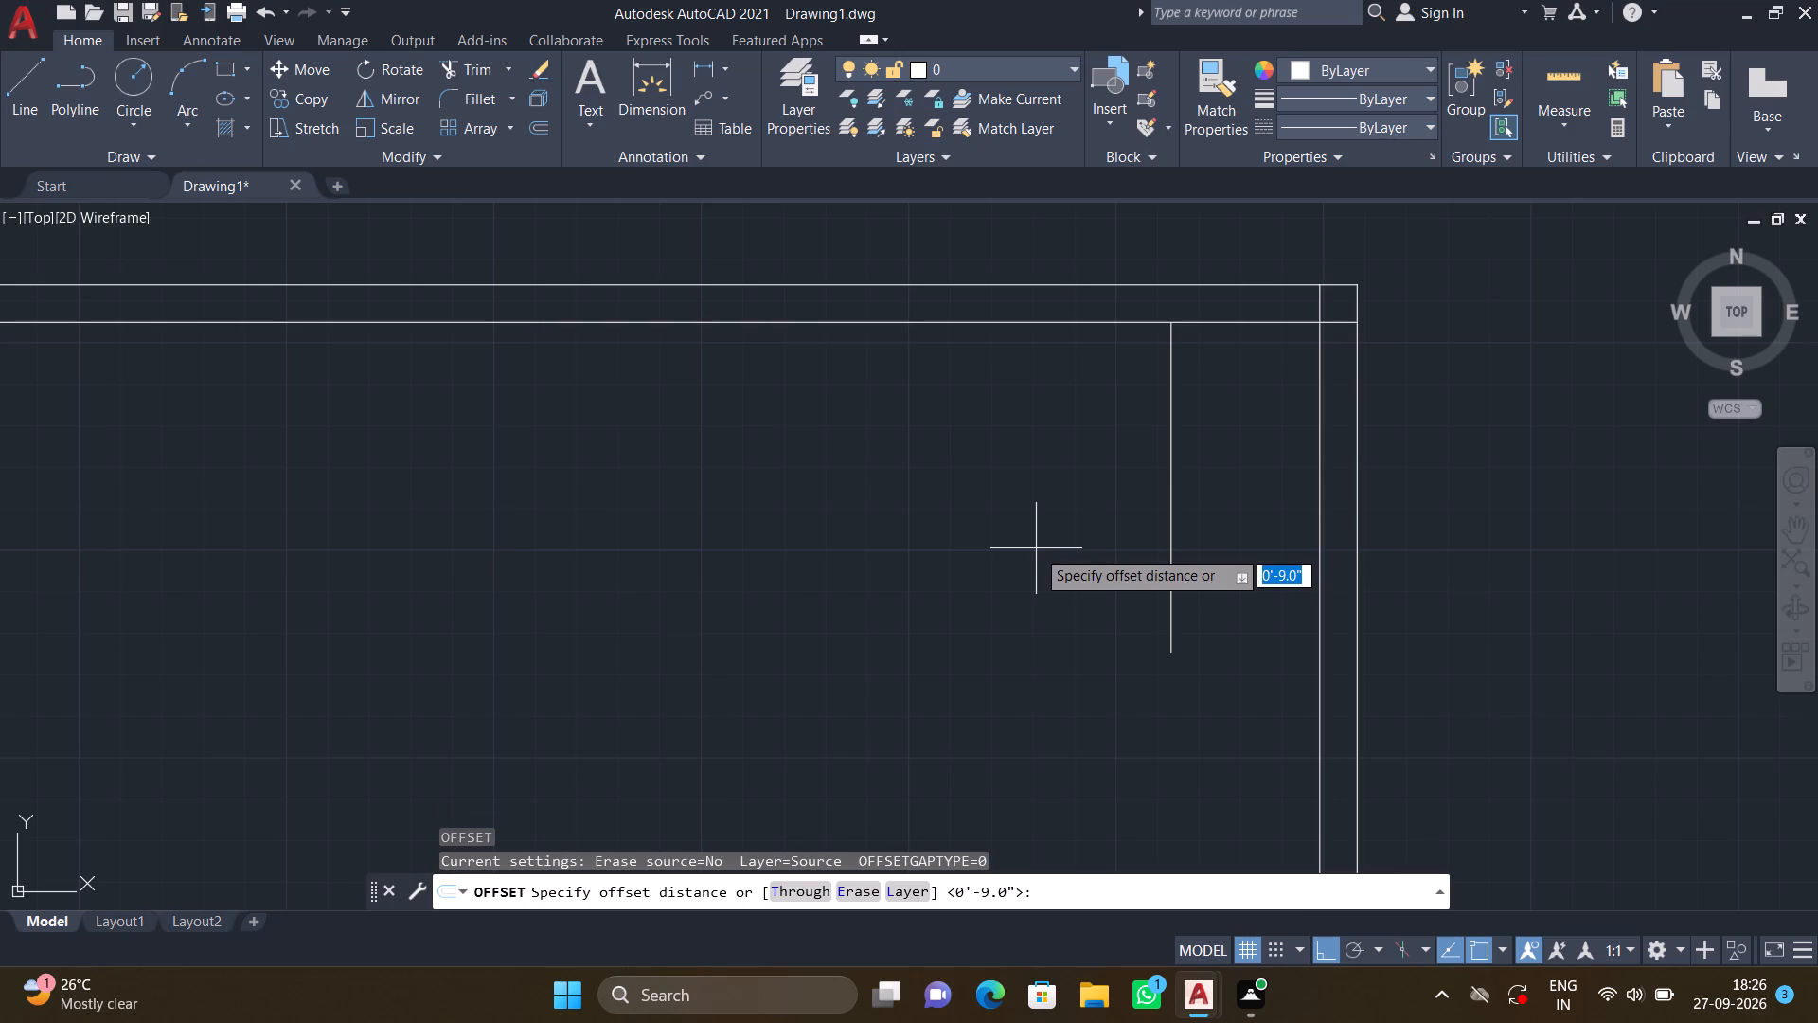
pyautogui.press('9')
pyautogui.hotkey('shift', '"')
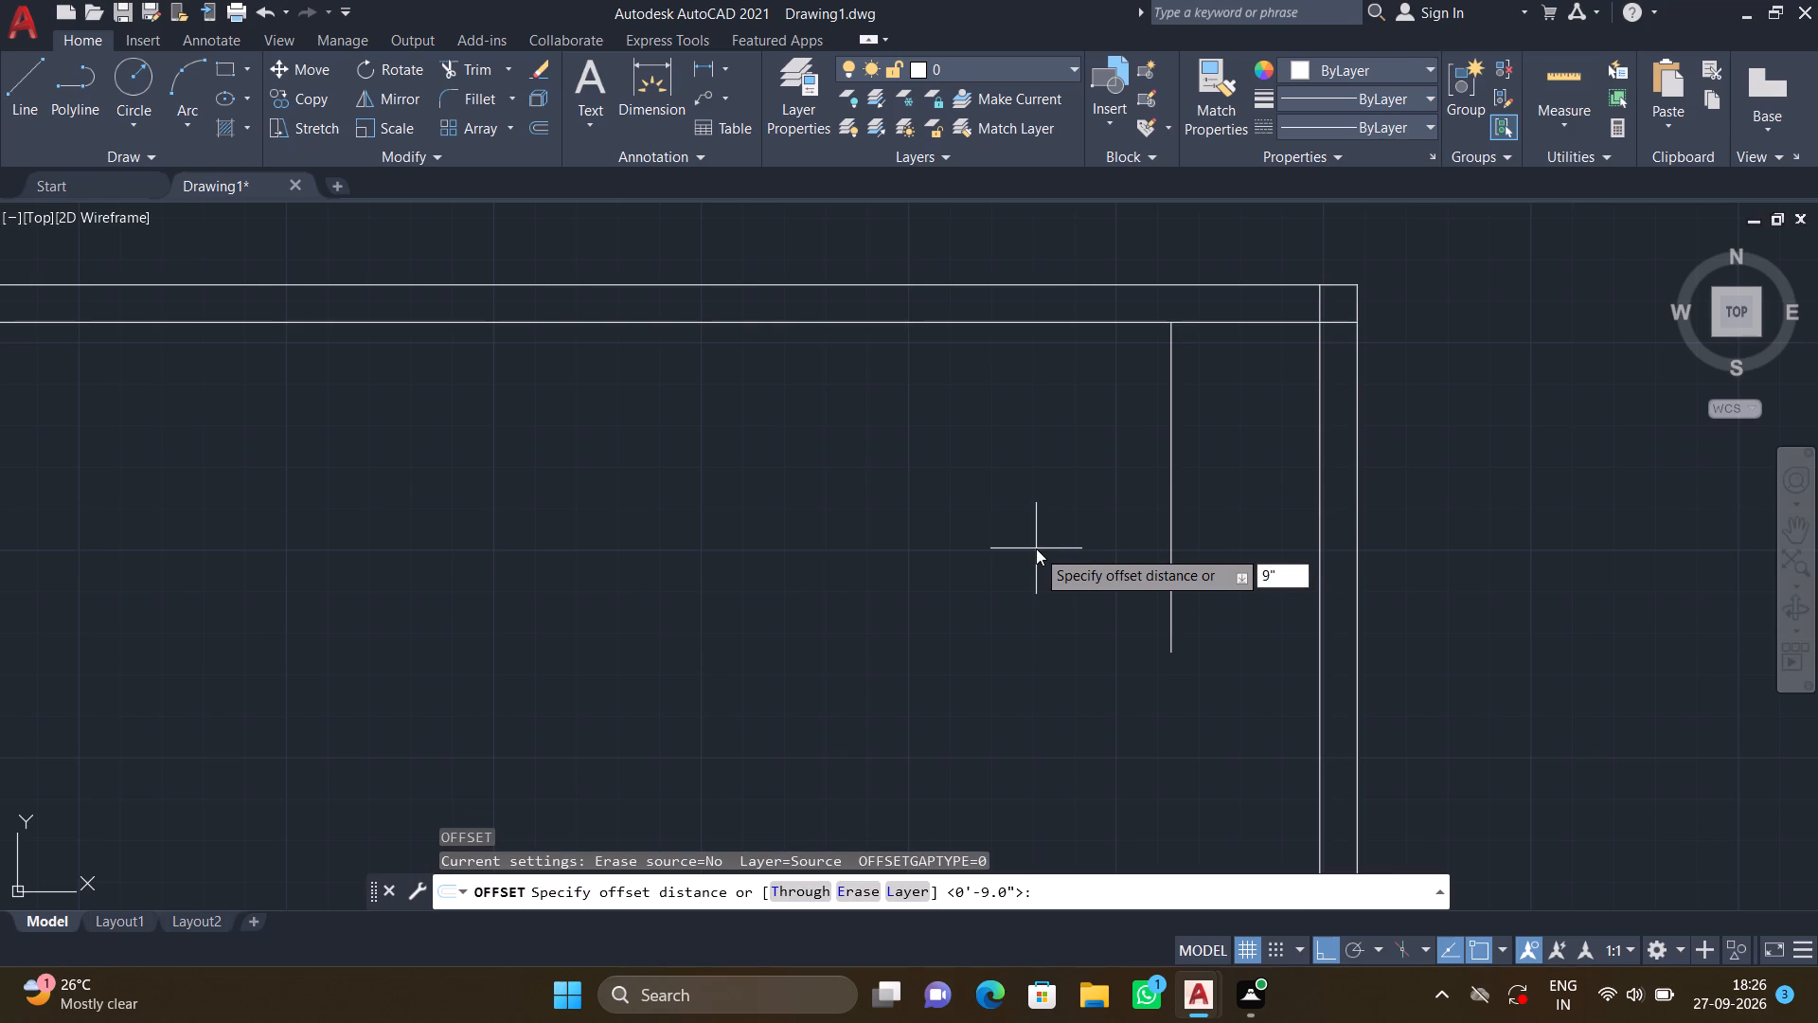
pyautogui.press('Return')
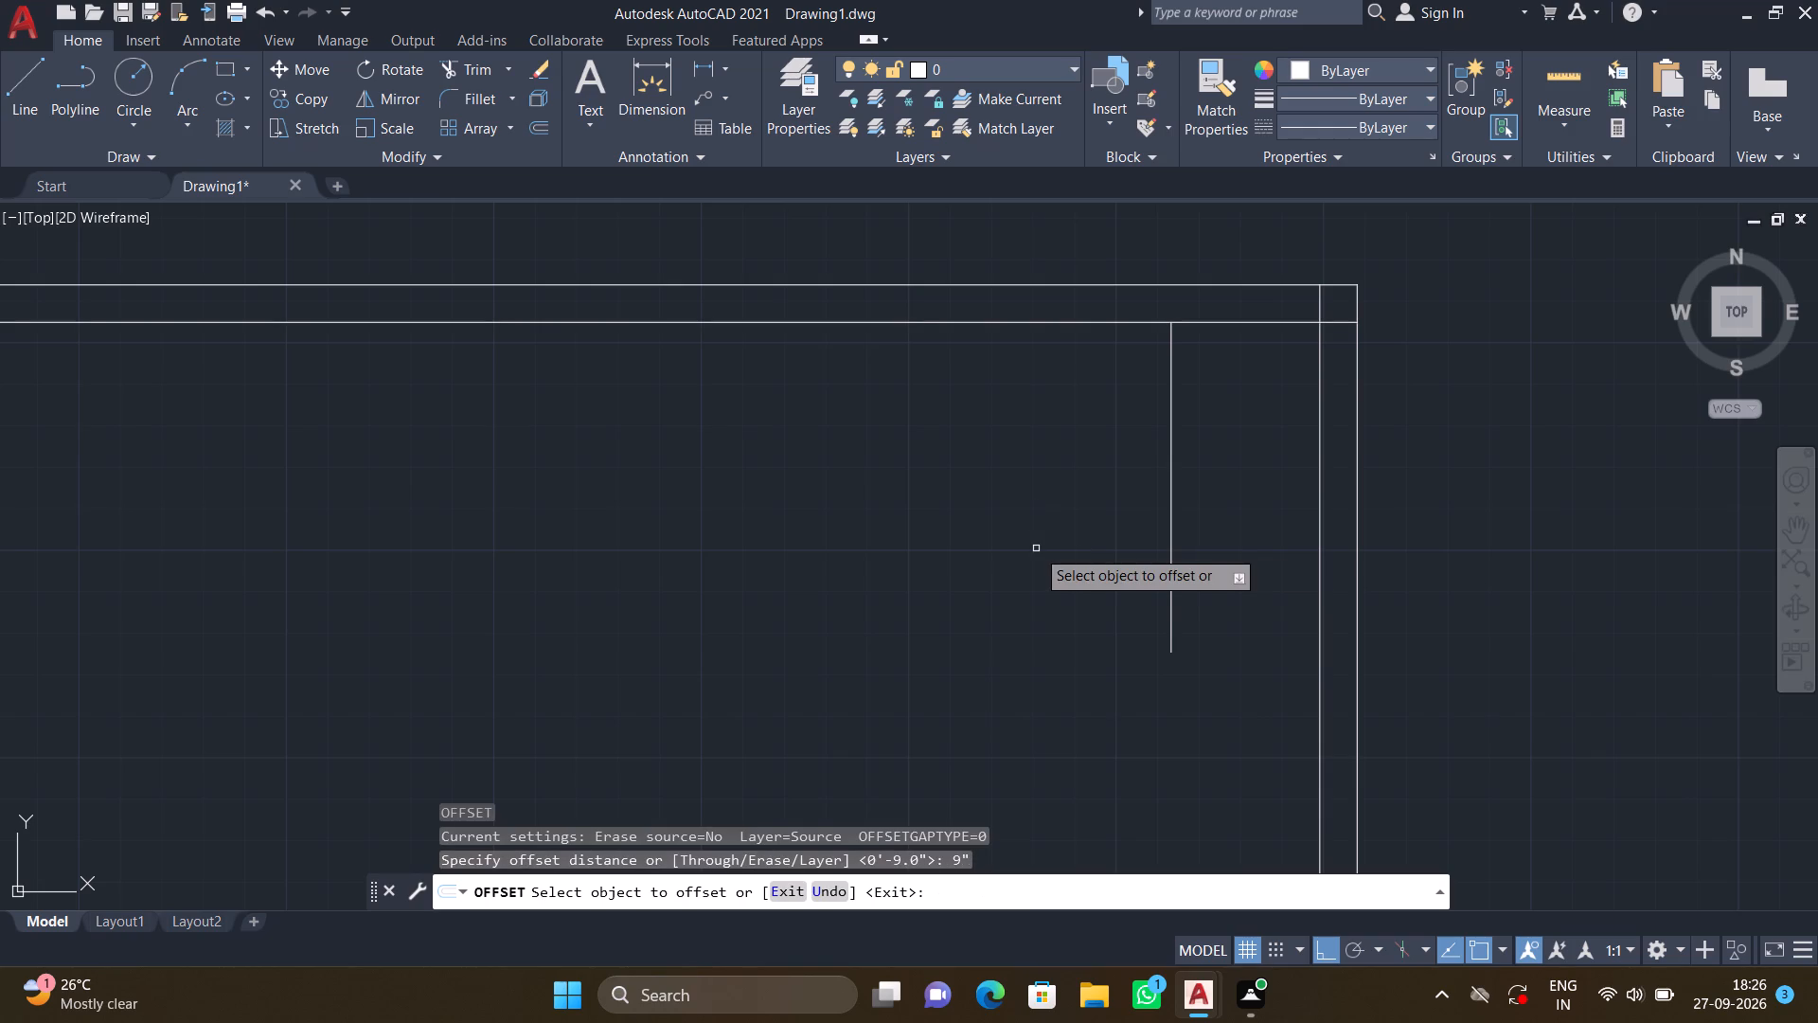
pyautogui.click(1171, 513)
pyautogui.click(1085, 516)
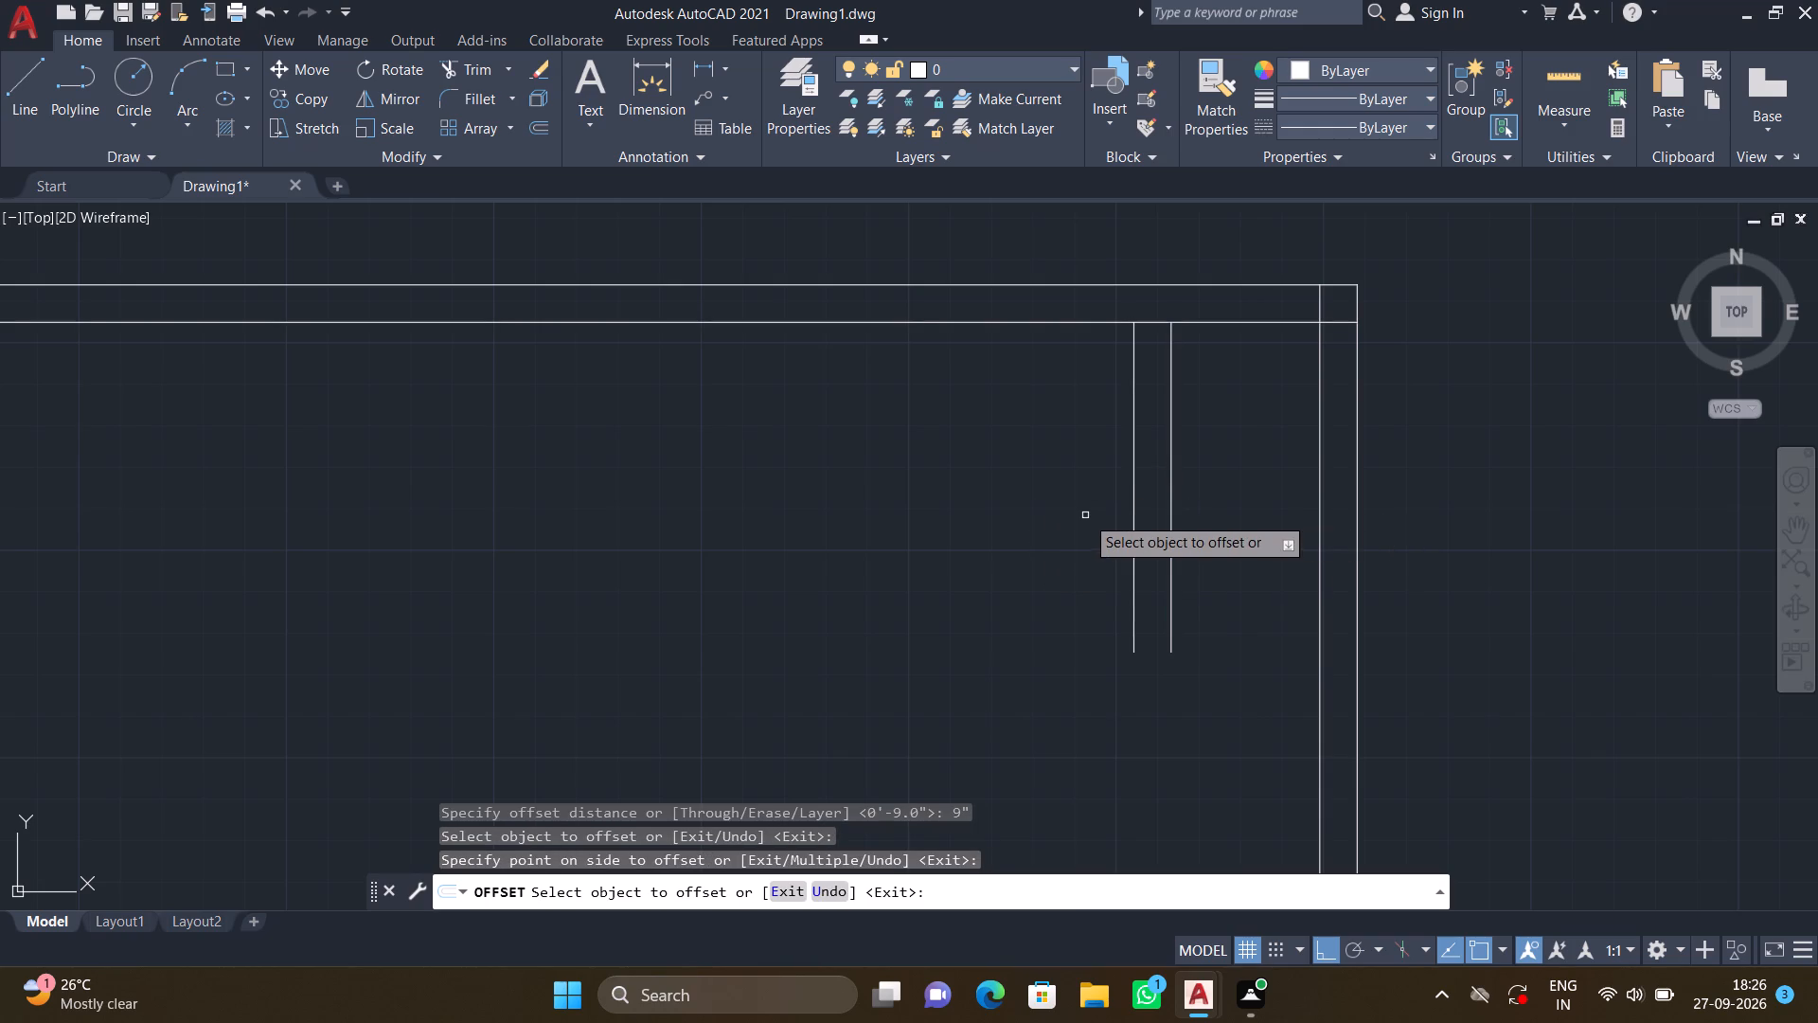
pyautogui.press('Return')
# Offset the western line of the short vertical pair 9'10" to the west.
pyautogui.press('o')
pyautogui.press('Return')
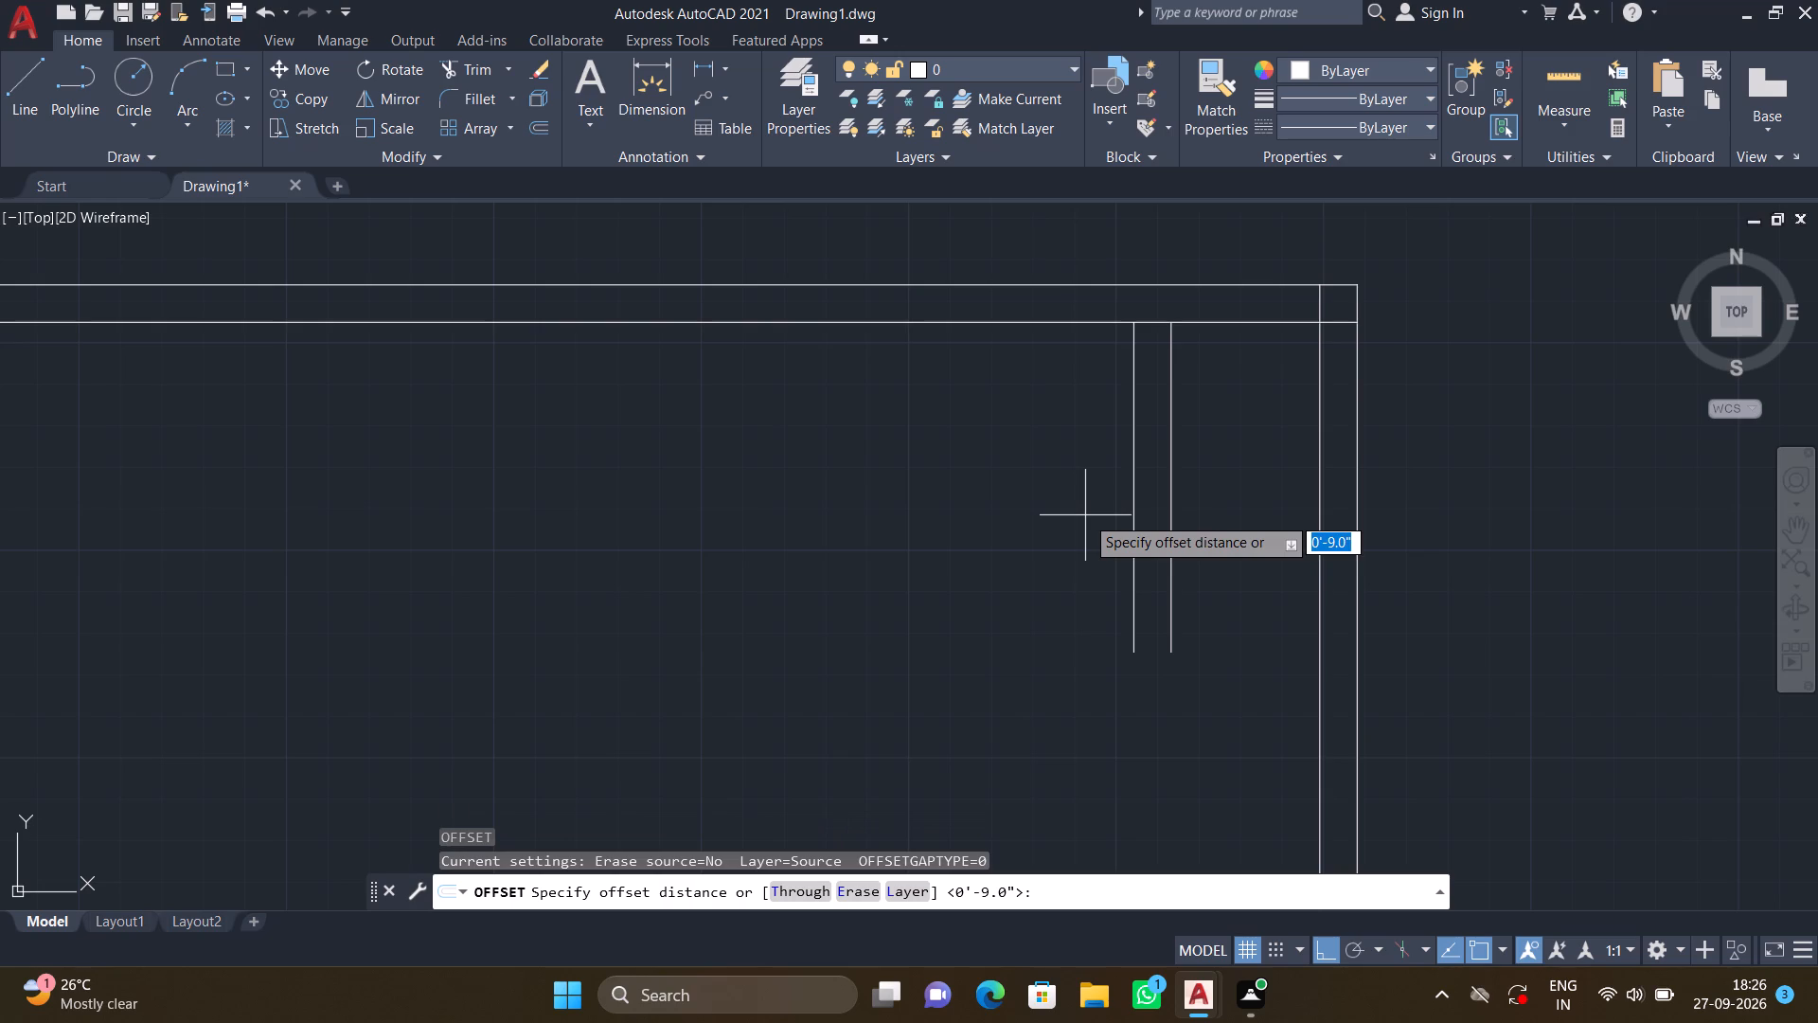
pyautogui.write("9'")
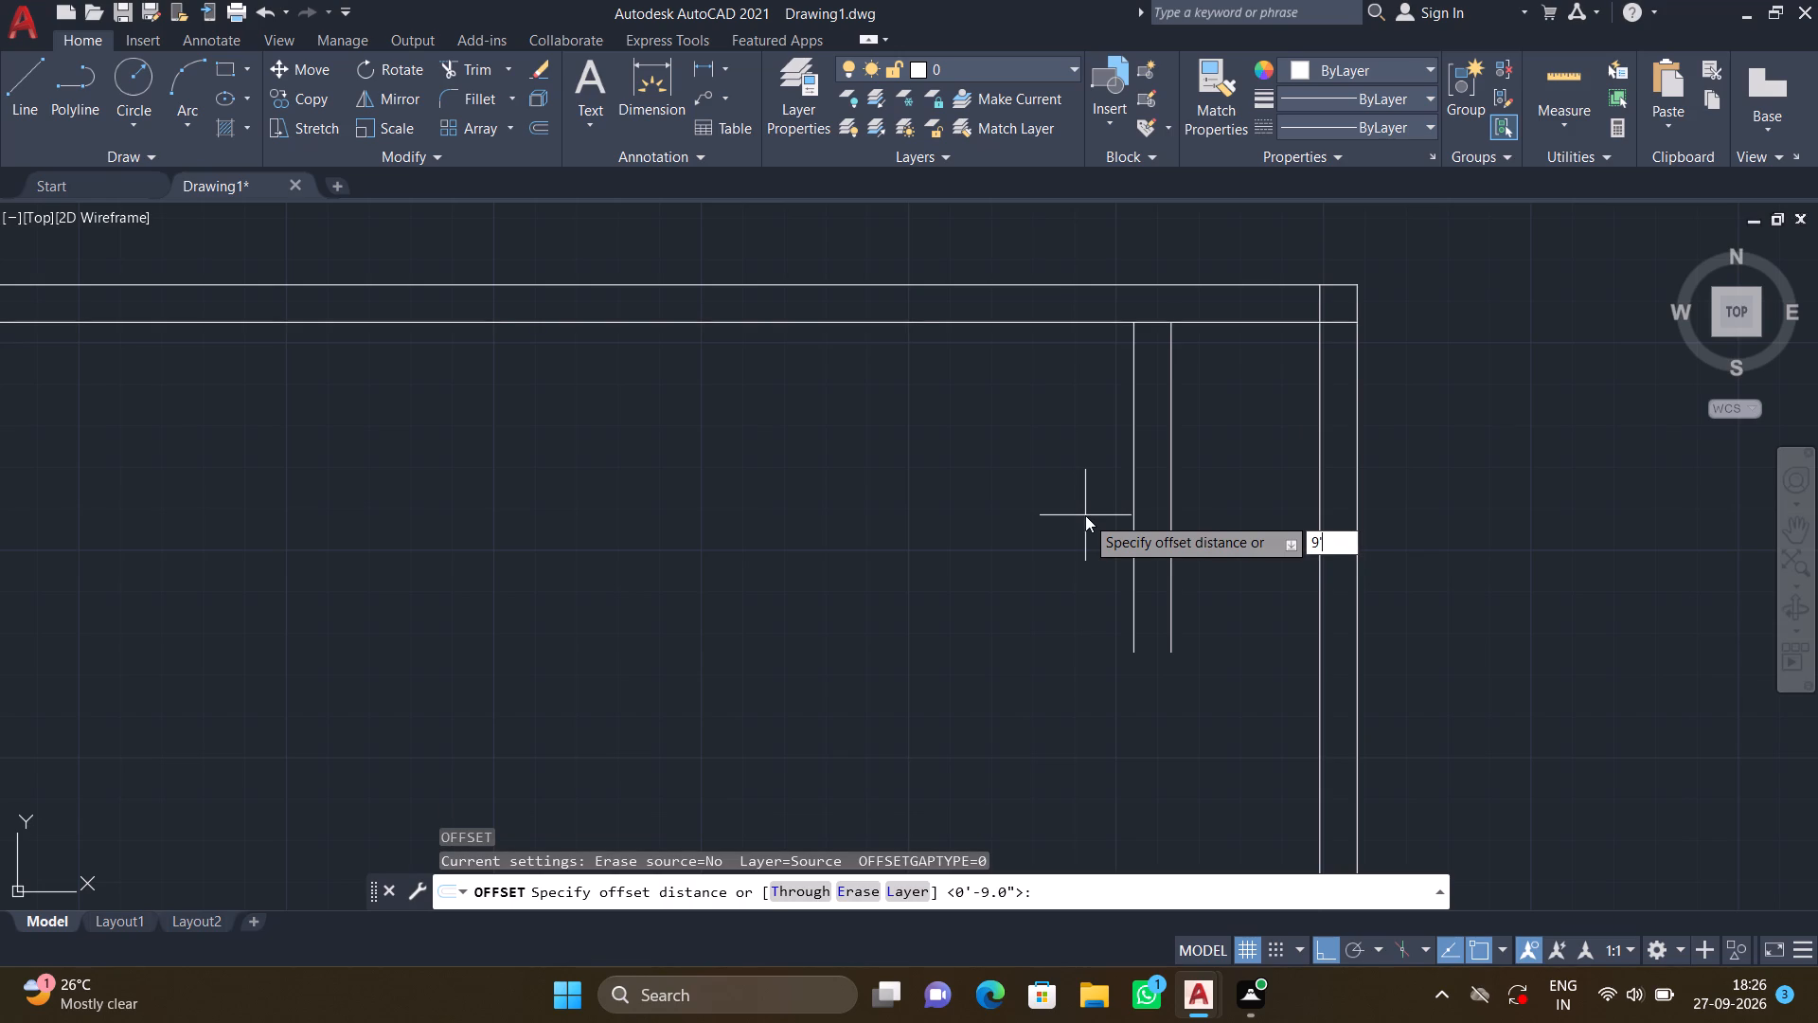
pyautogui.write('10"')
pyautogui.press('Return')
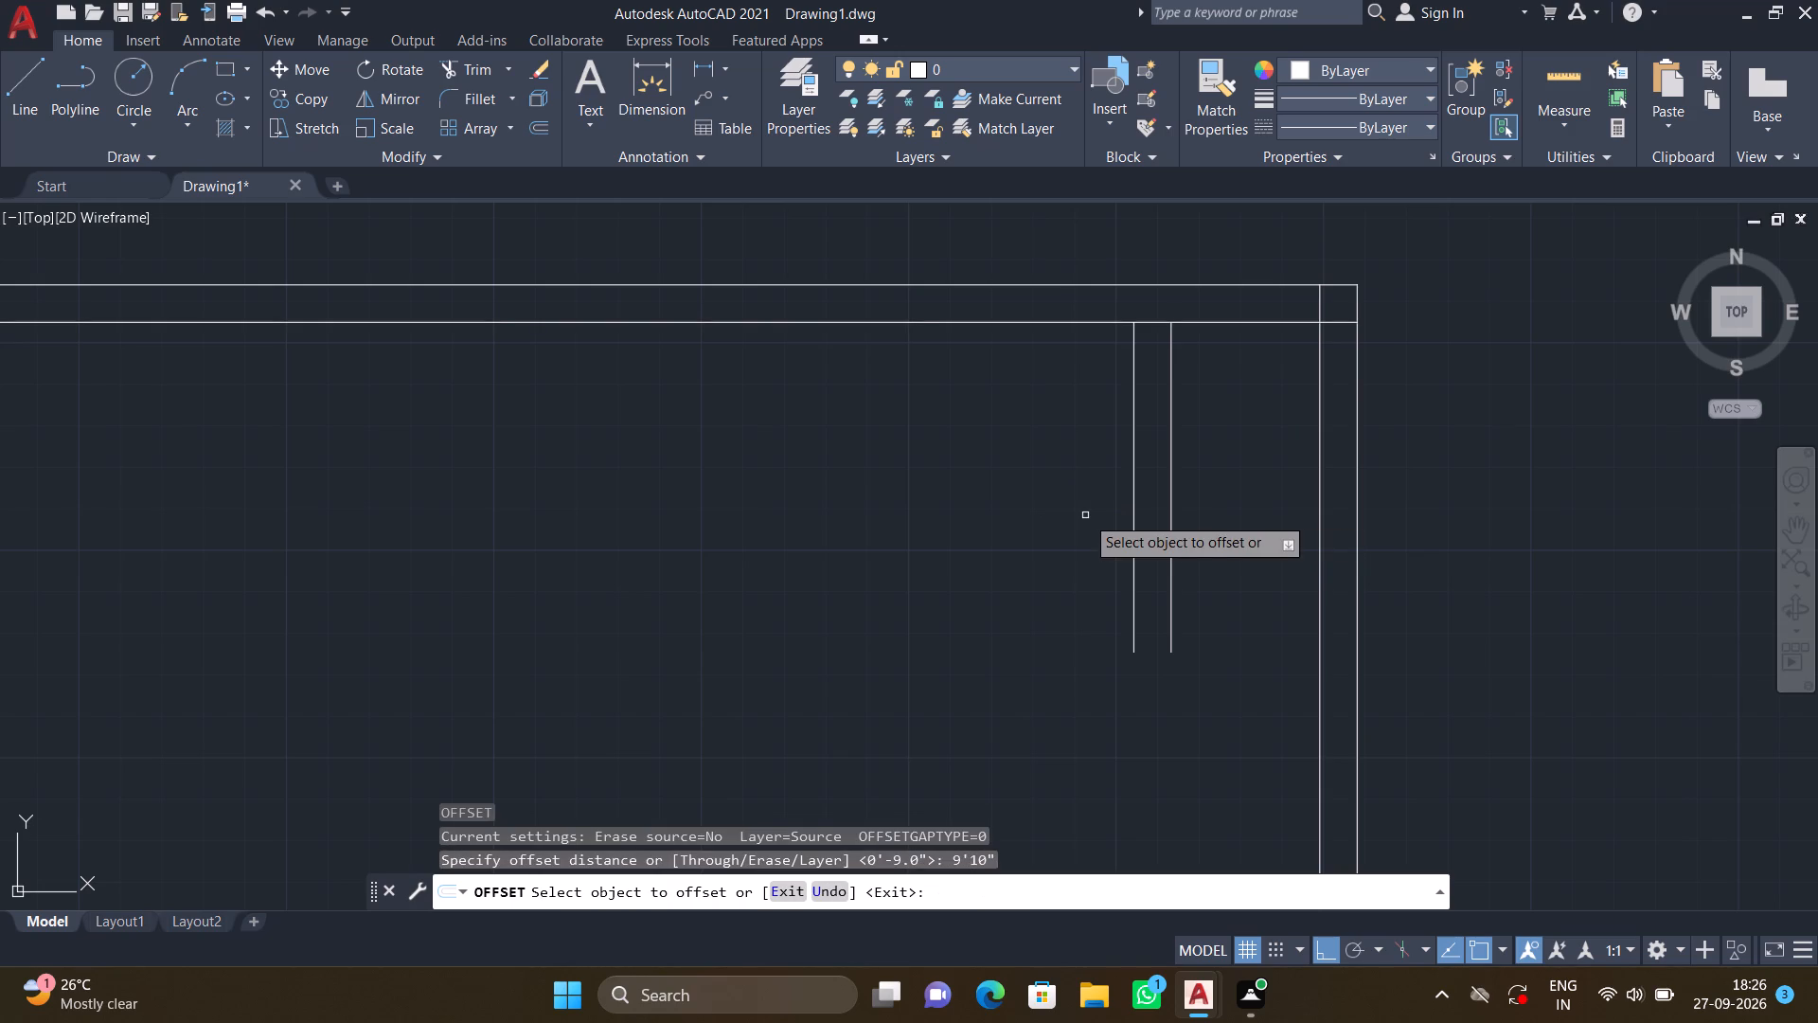
pyautogui.click(1132, 525)
pyautogui.click(917, 527)
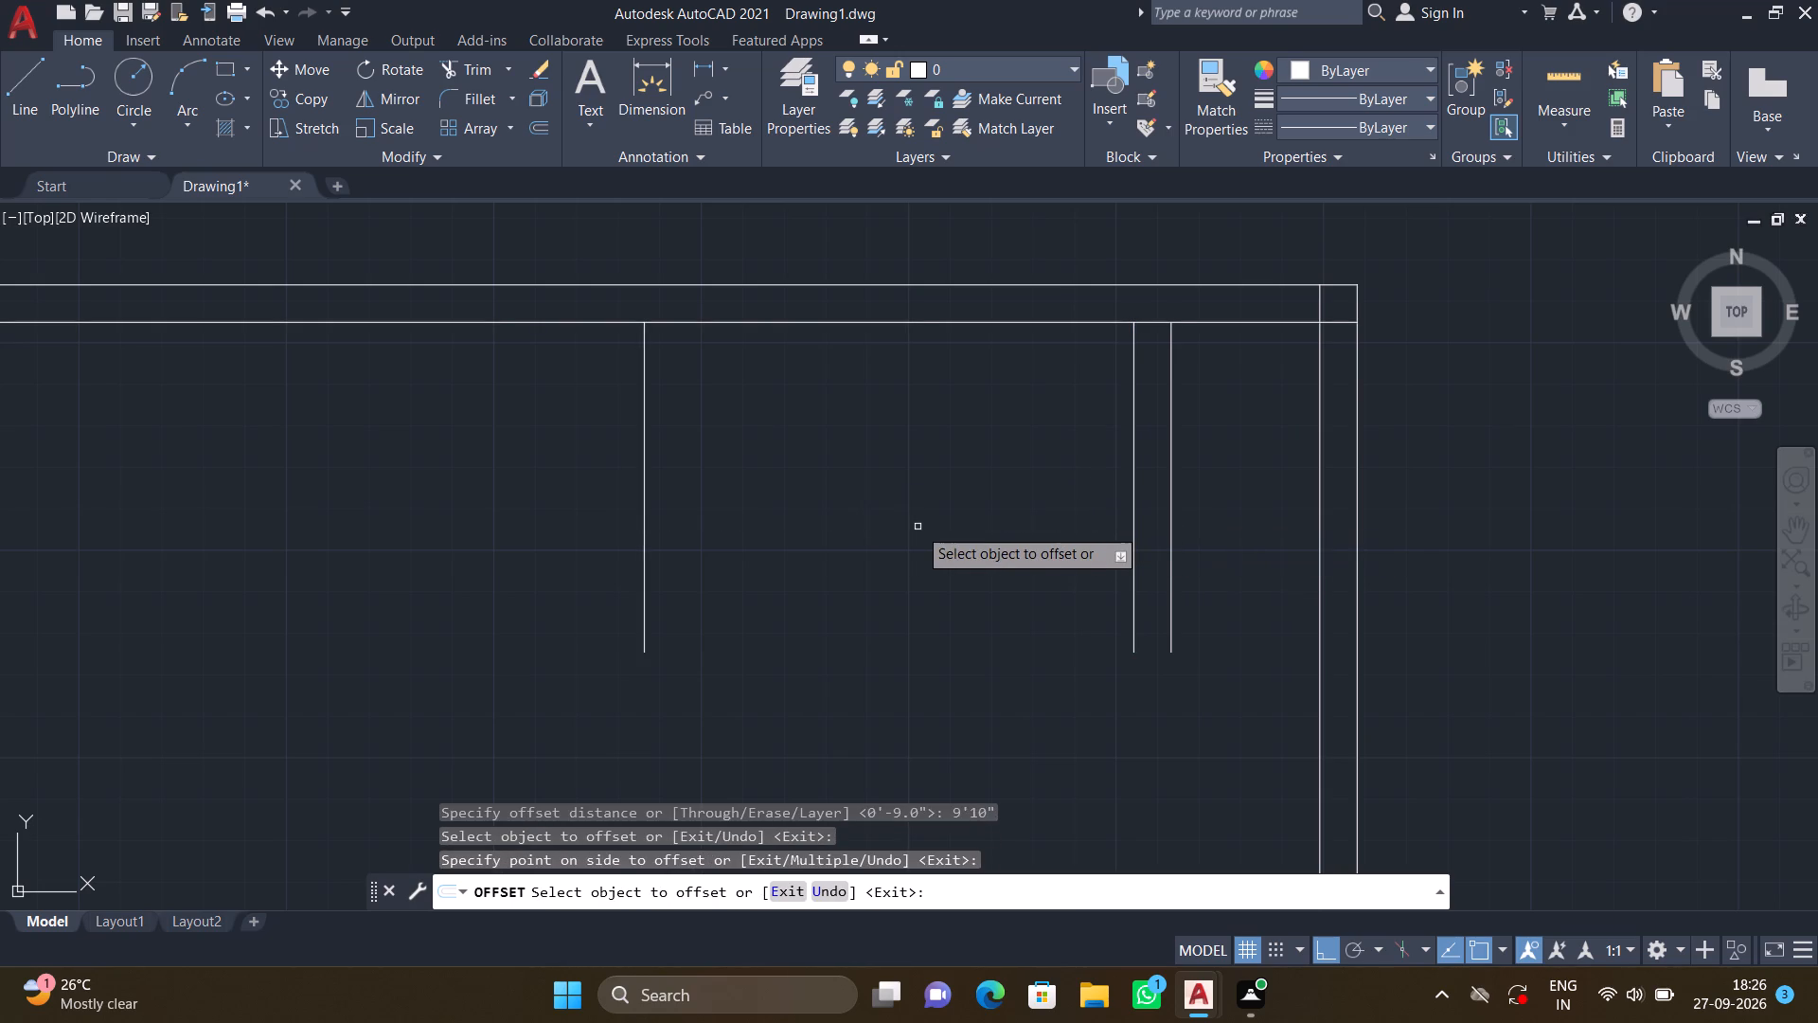
pyautogui.press('Return')
# Offset the westernmost short vertical line 9" to the west, forming a second double line.
pyautogui.press('o')
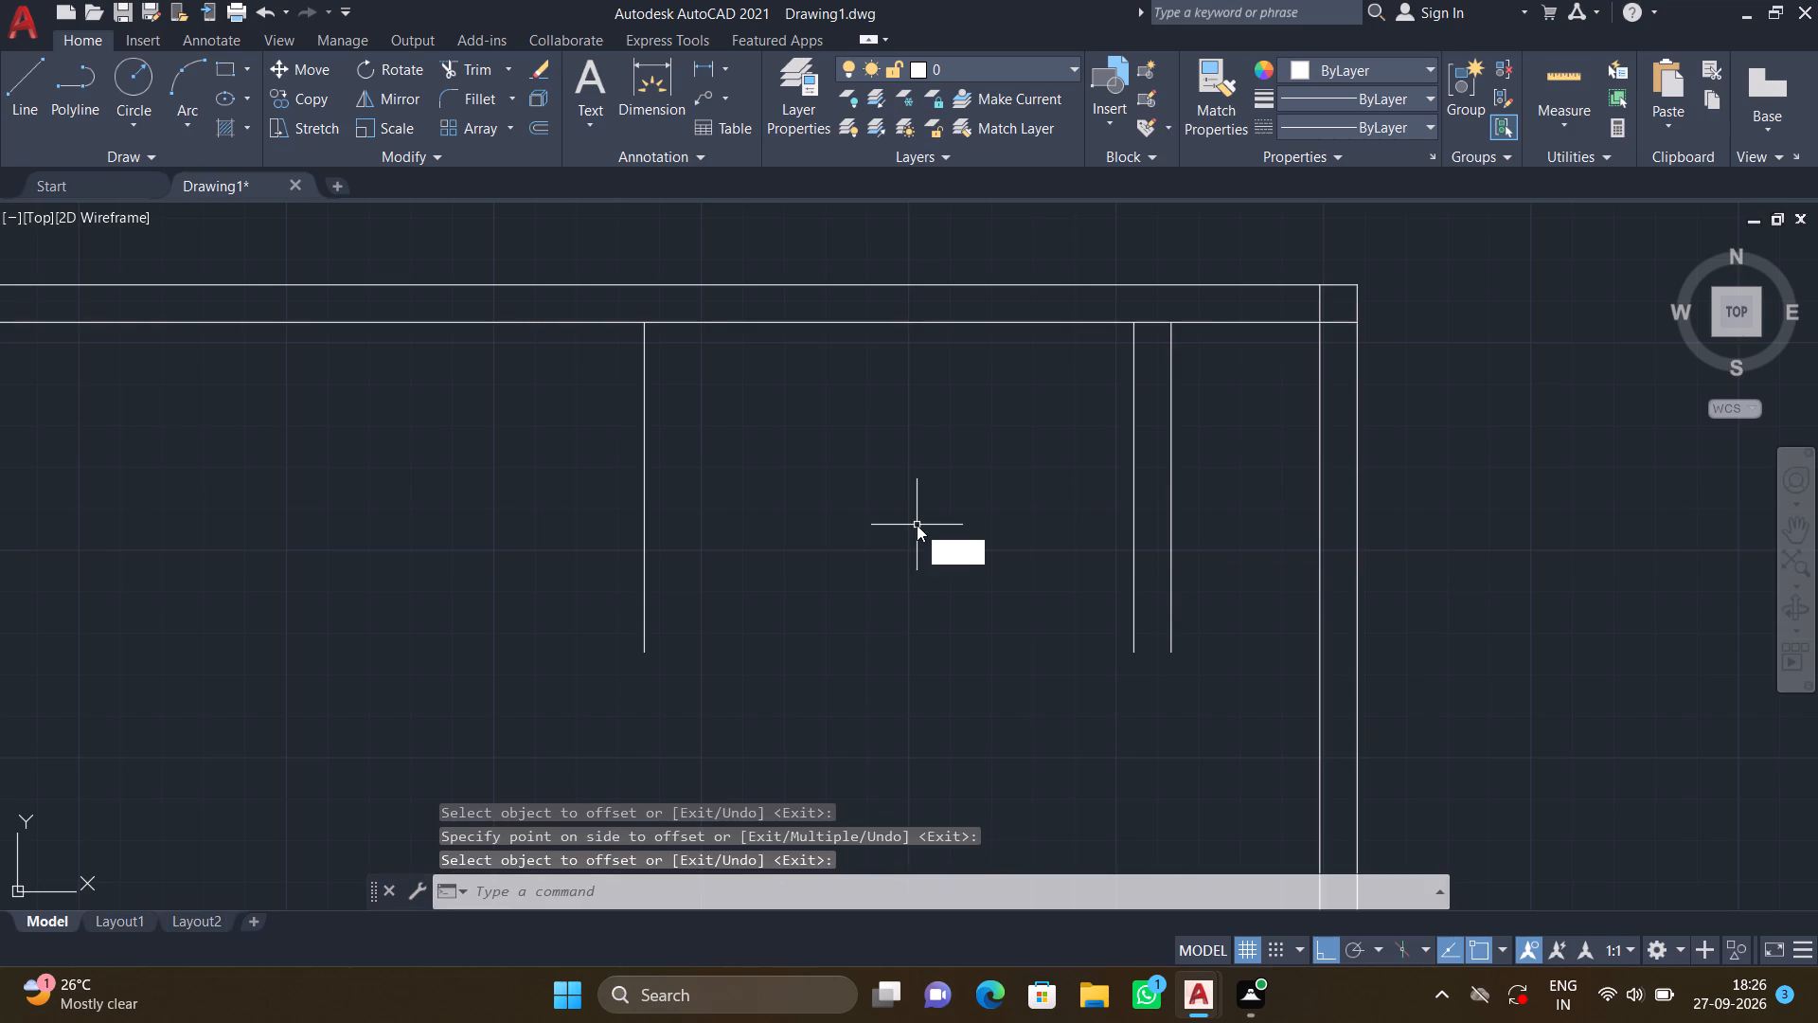
pyautogui.press('Return')
pyautogui.press('9')
pyautogui.hotkey('shift', '"')
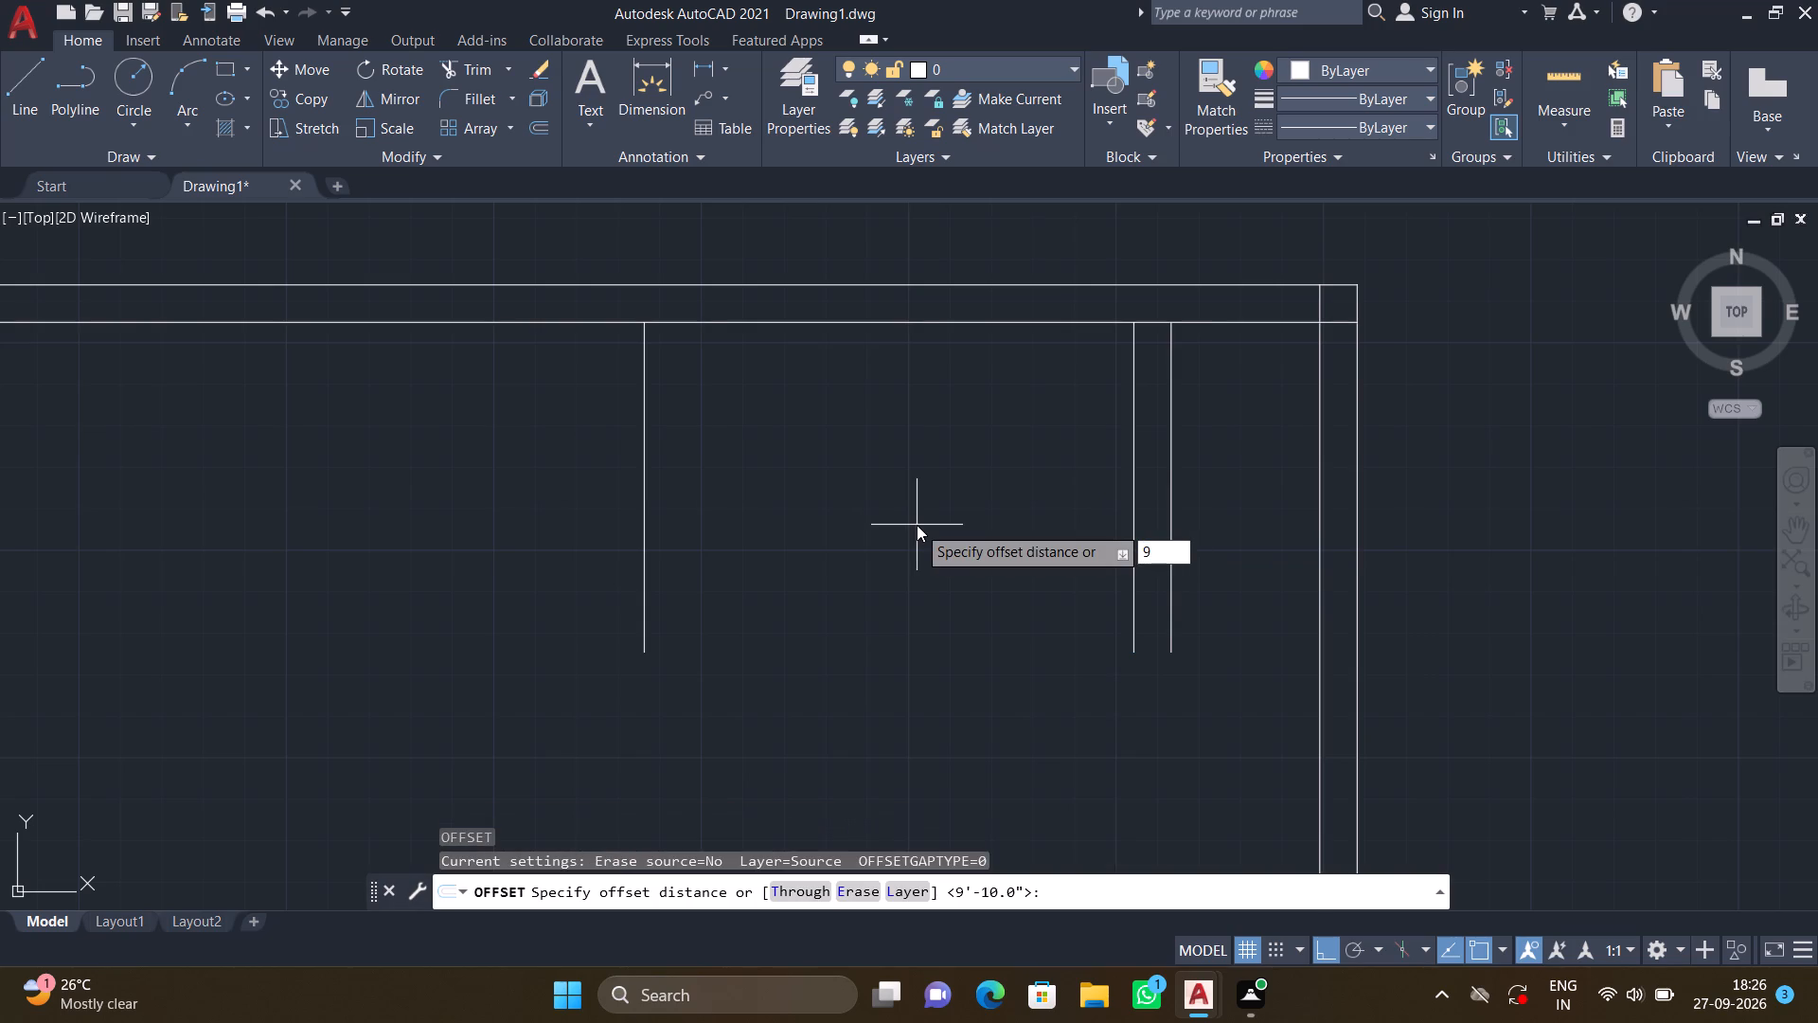
pyautogui.press('Return')
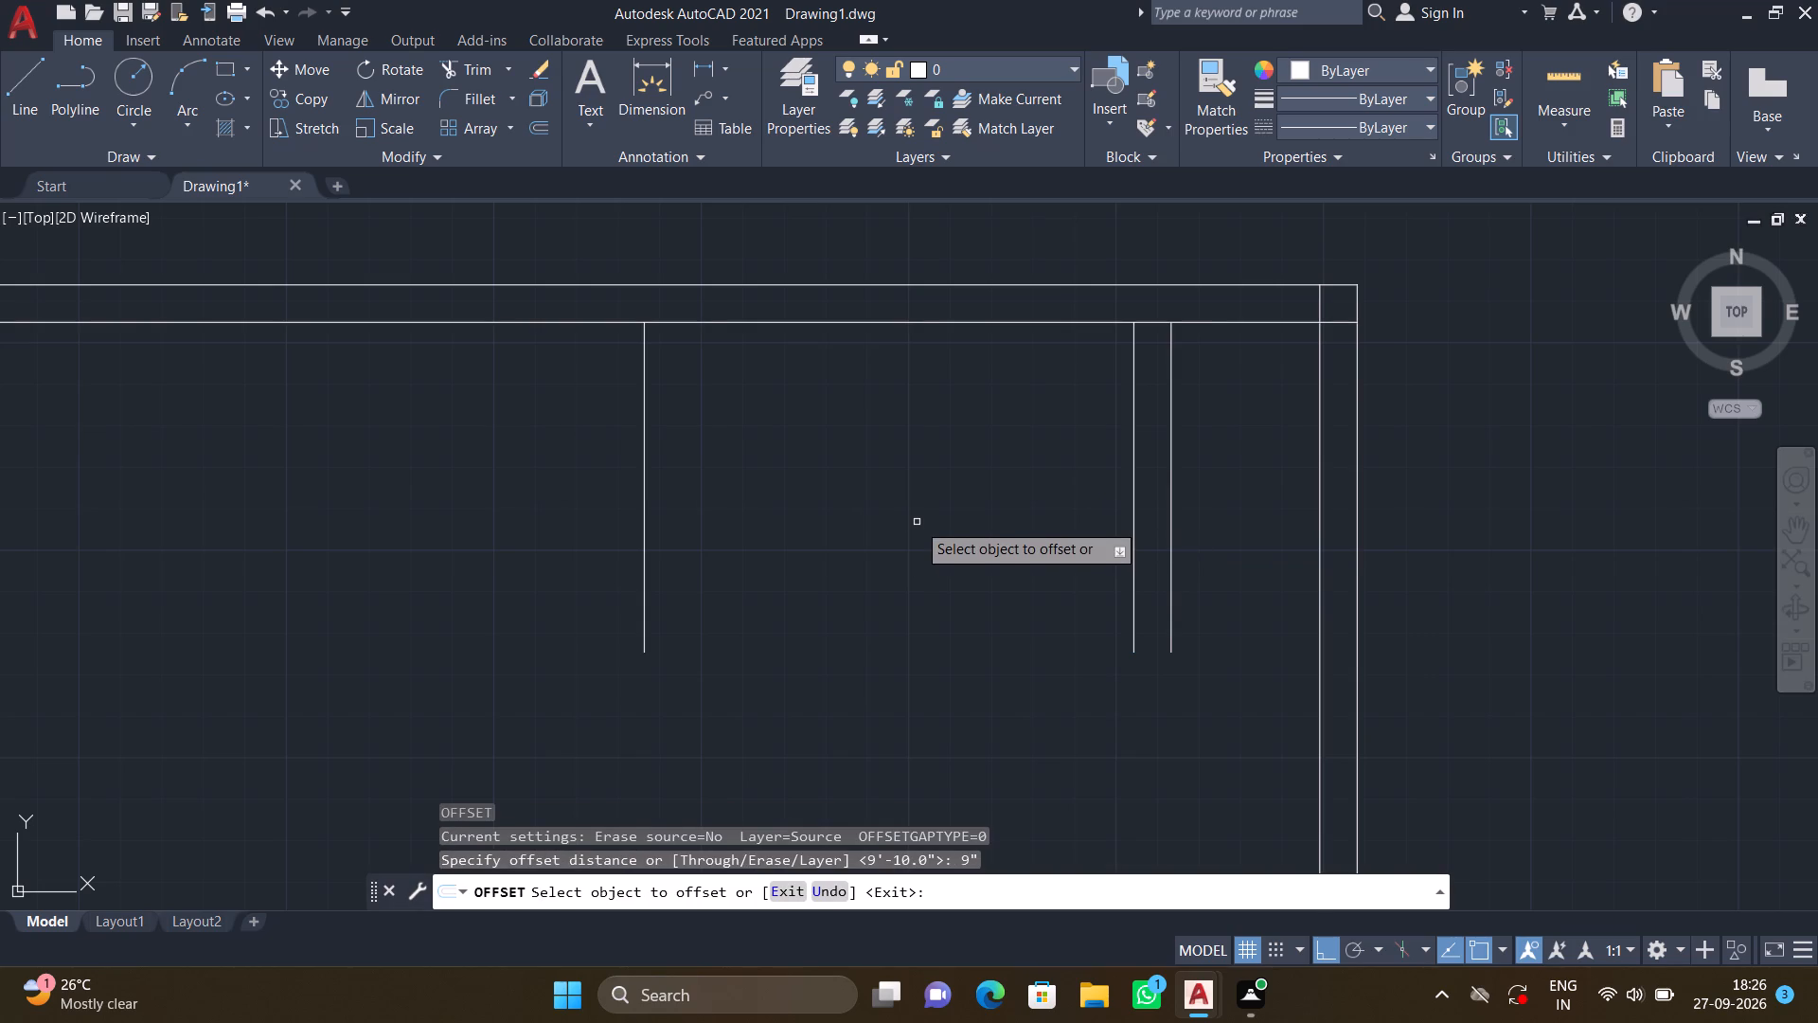
pyautogui.click(646, 524)
pyautogui.click(549, 530)
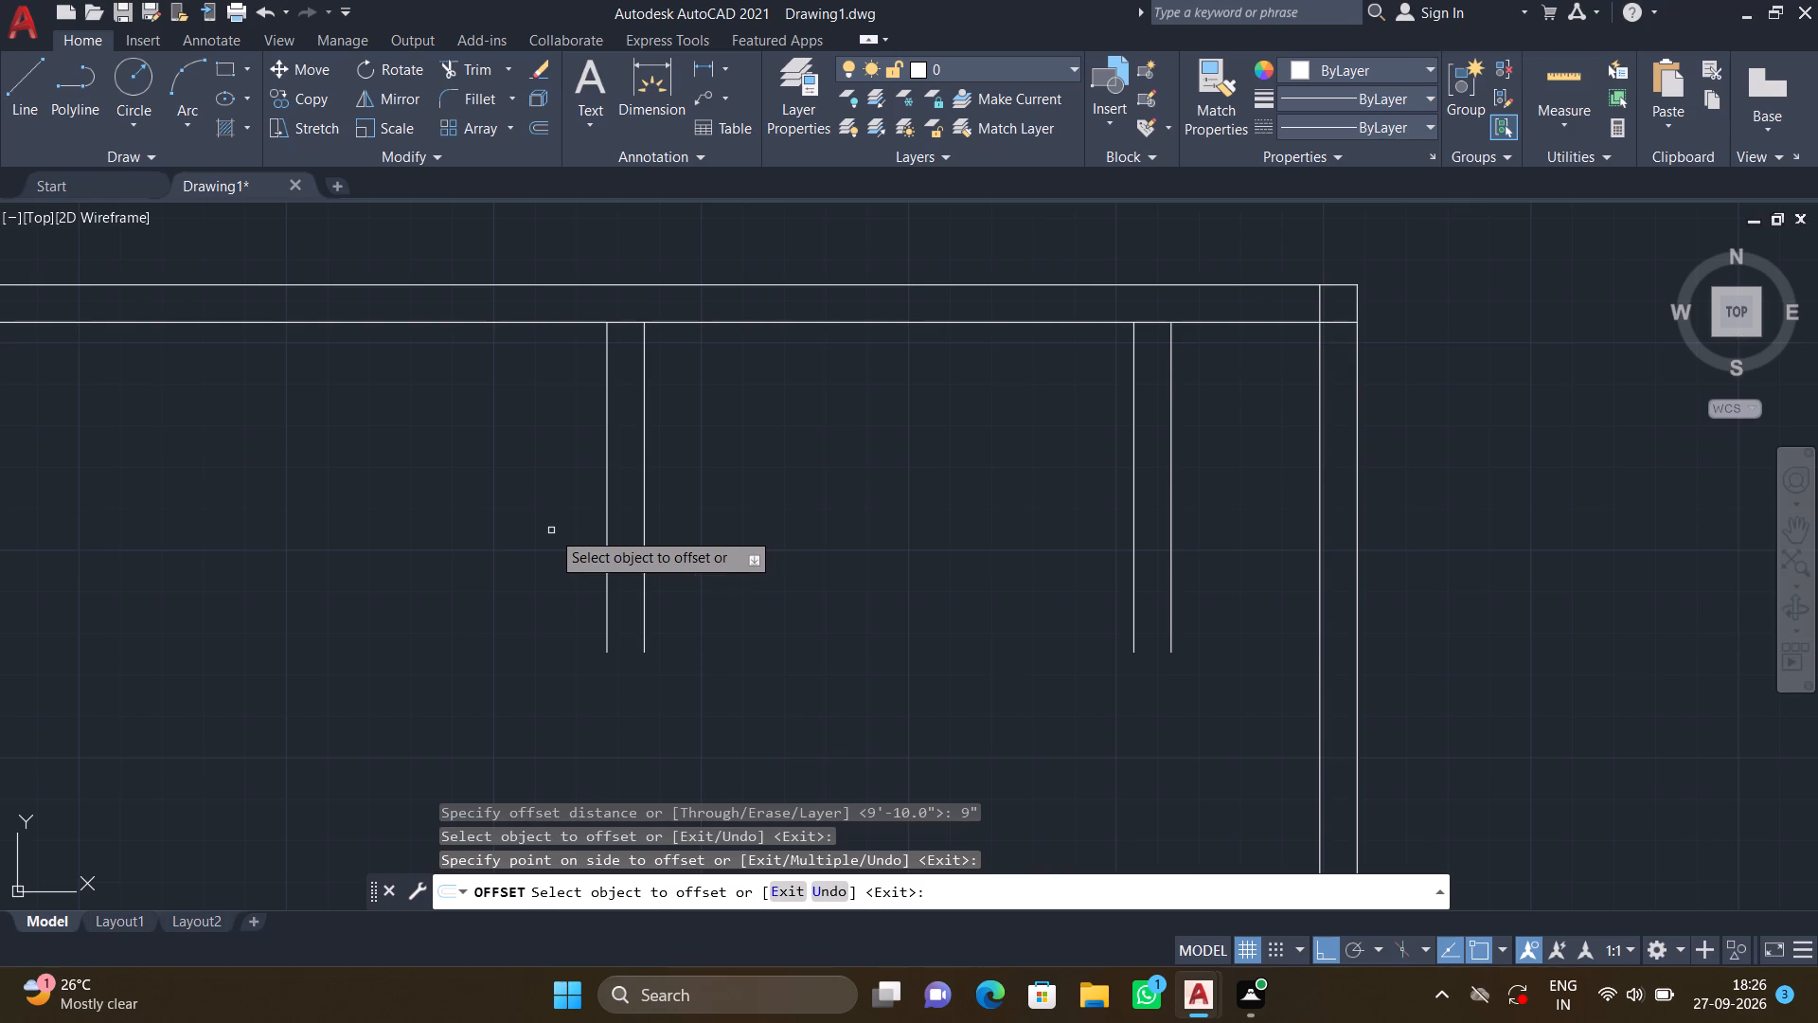
pyautogui.press('Return')
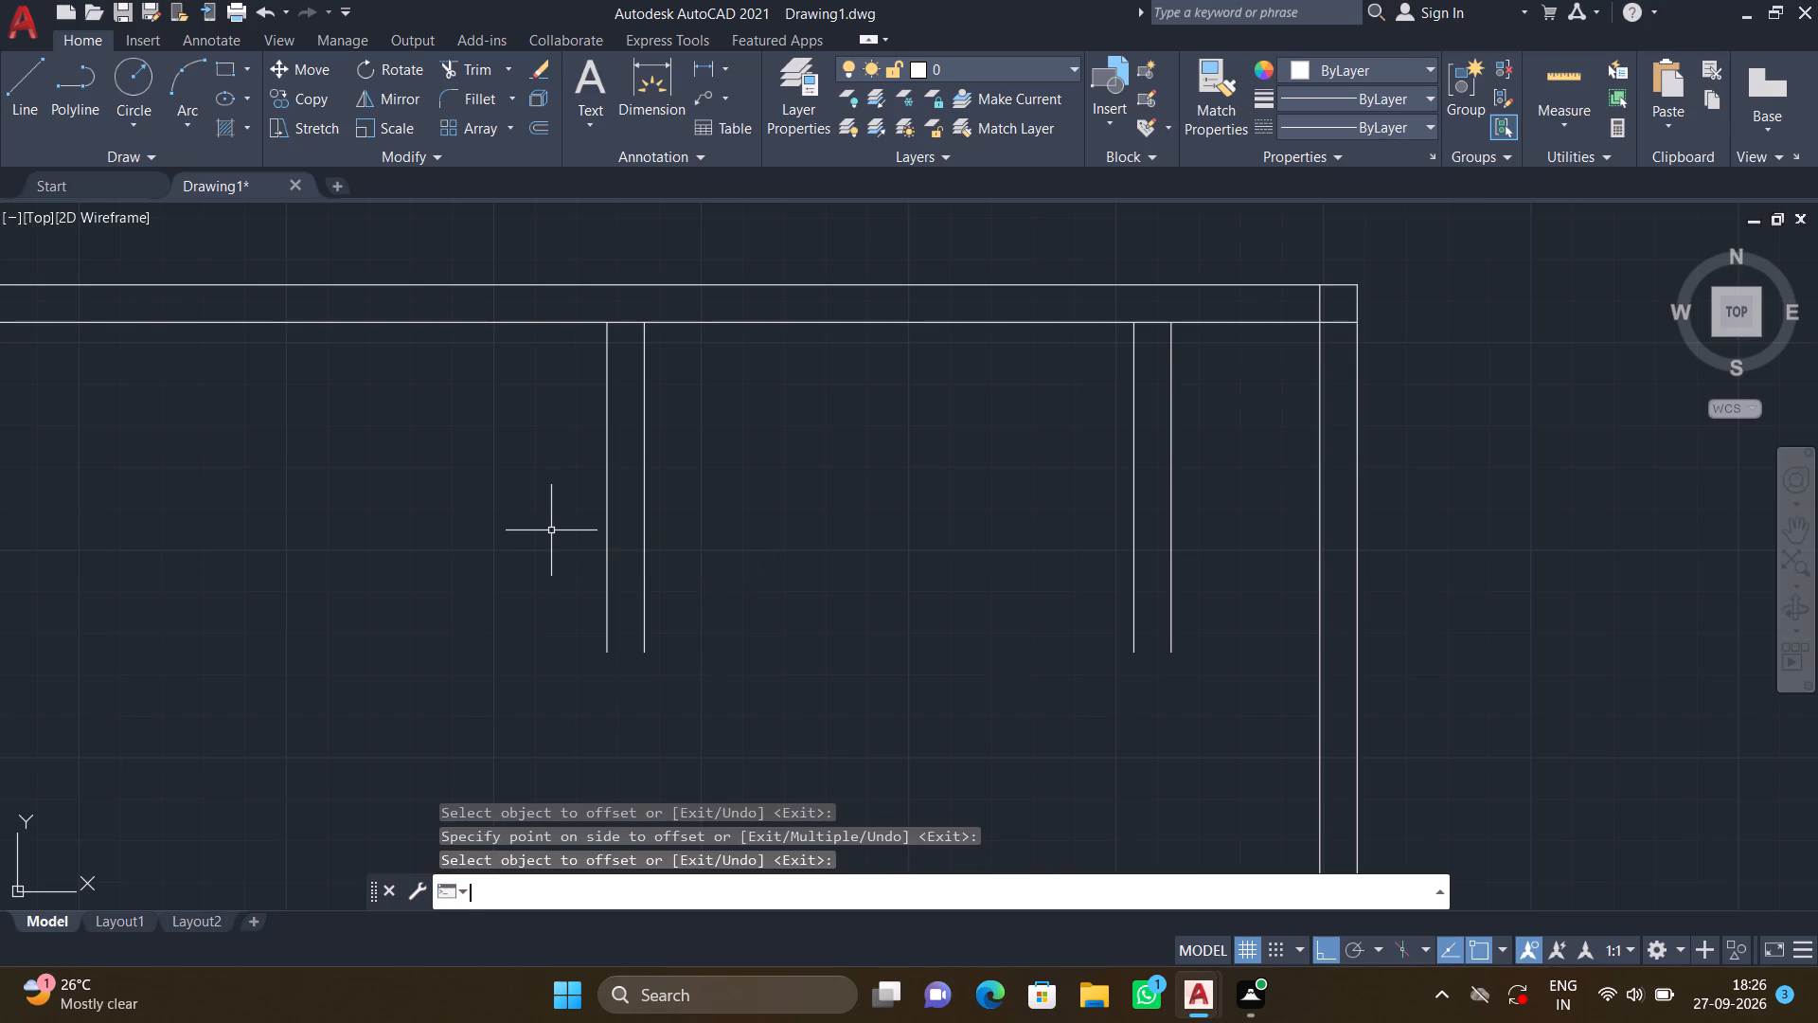
# Offset the western line of the second short vertical pair 7'10" to the west.
pyautogui.press('o')
pyautogui.press('Return')
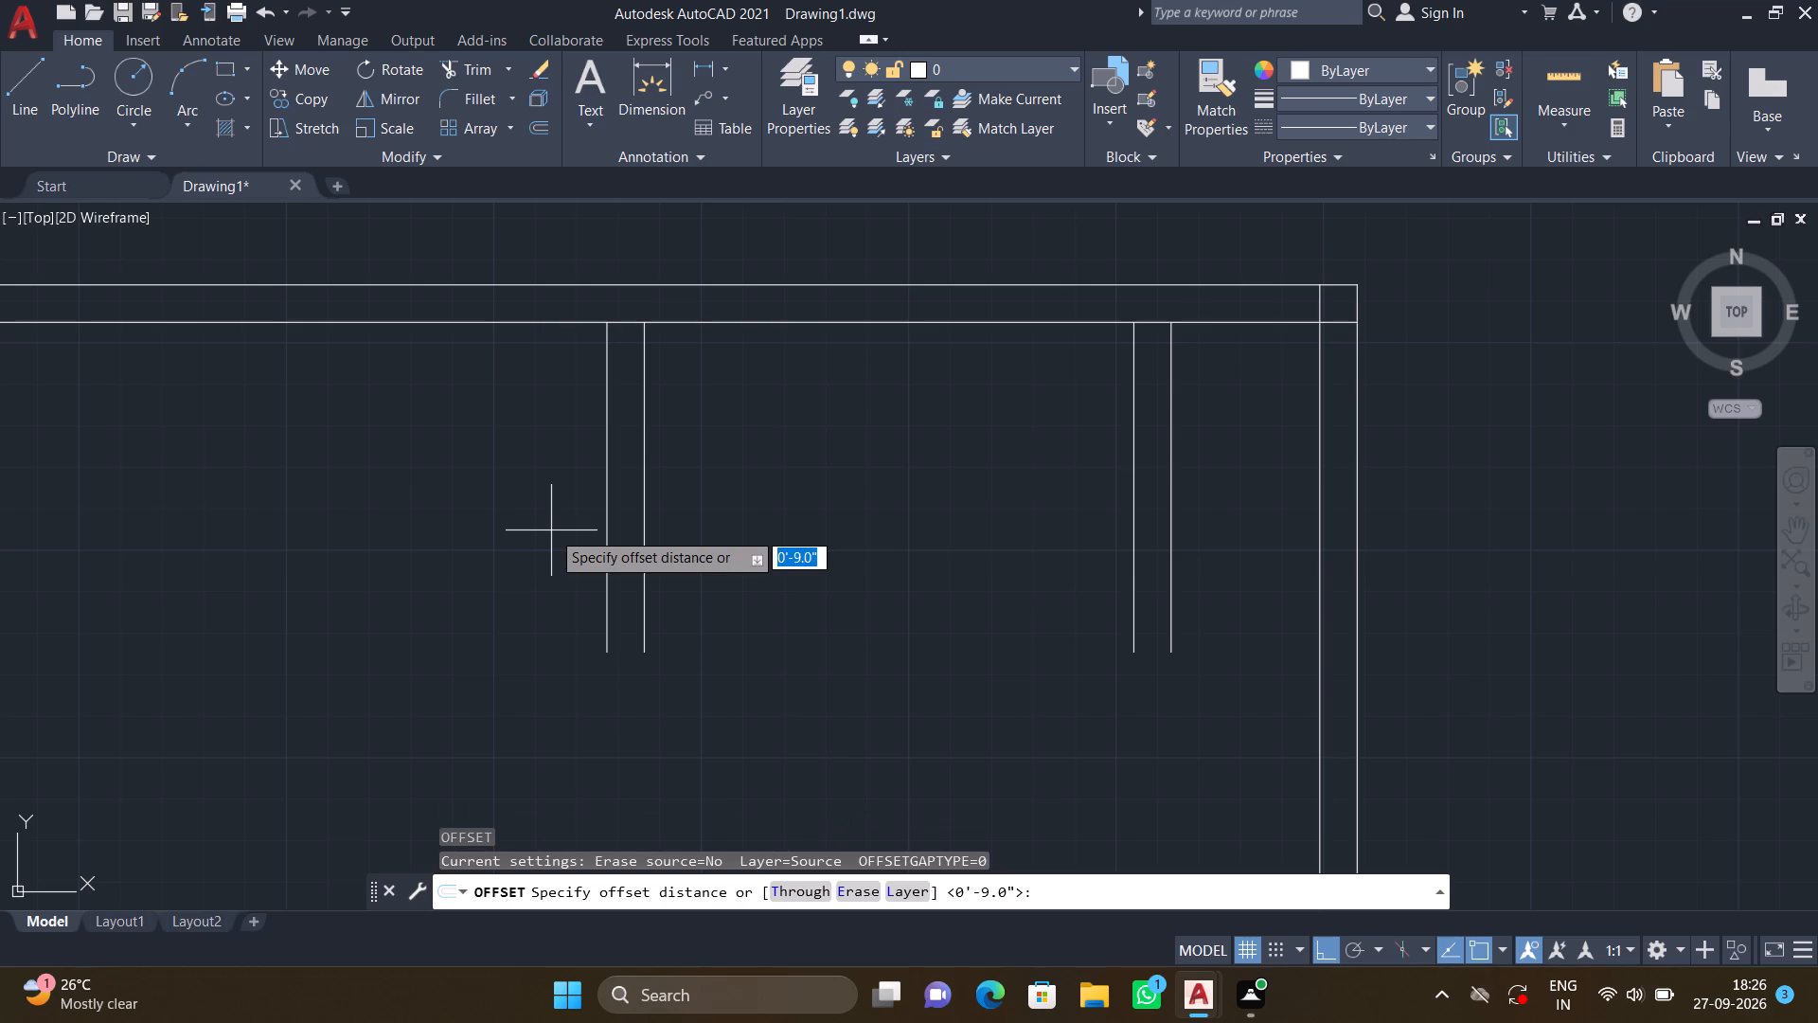
pyautogui.write("7'")
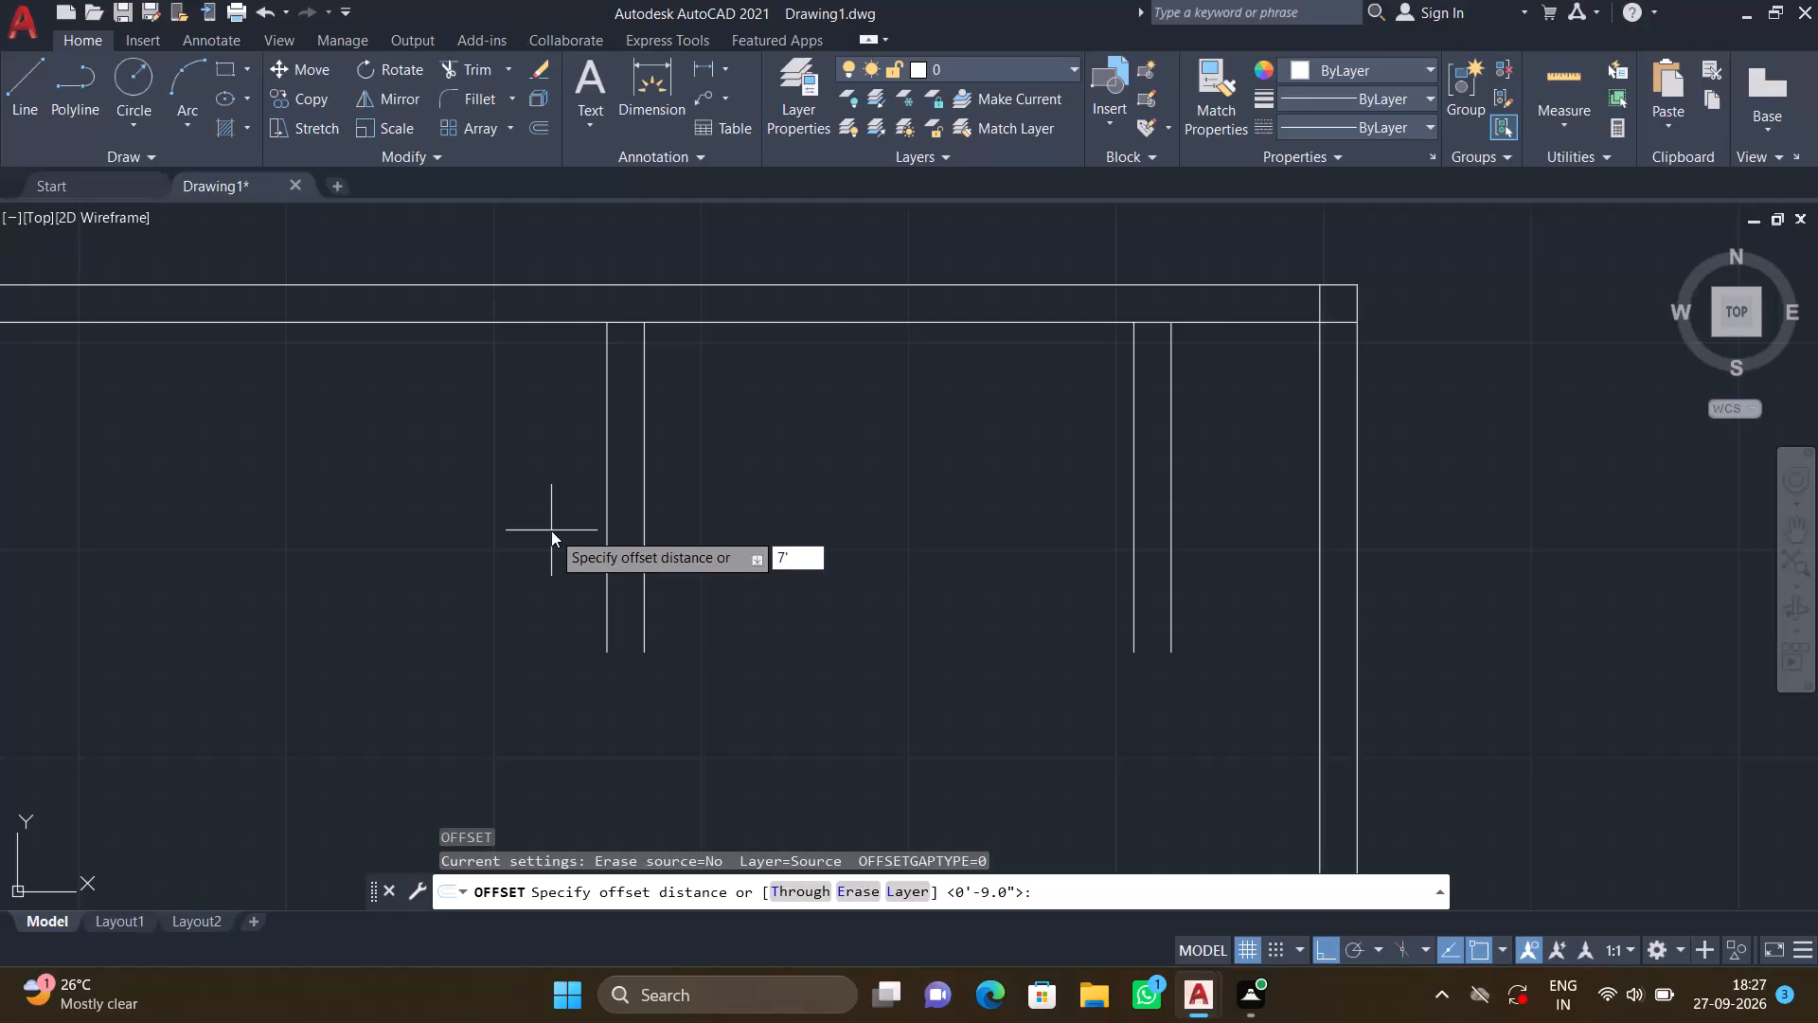
pyautogui.write('10')
pyautogui.hotkey('shift', '"')
pyautogui.press('Return')
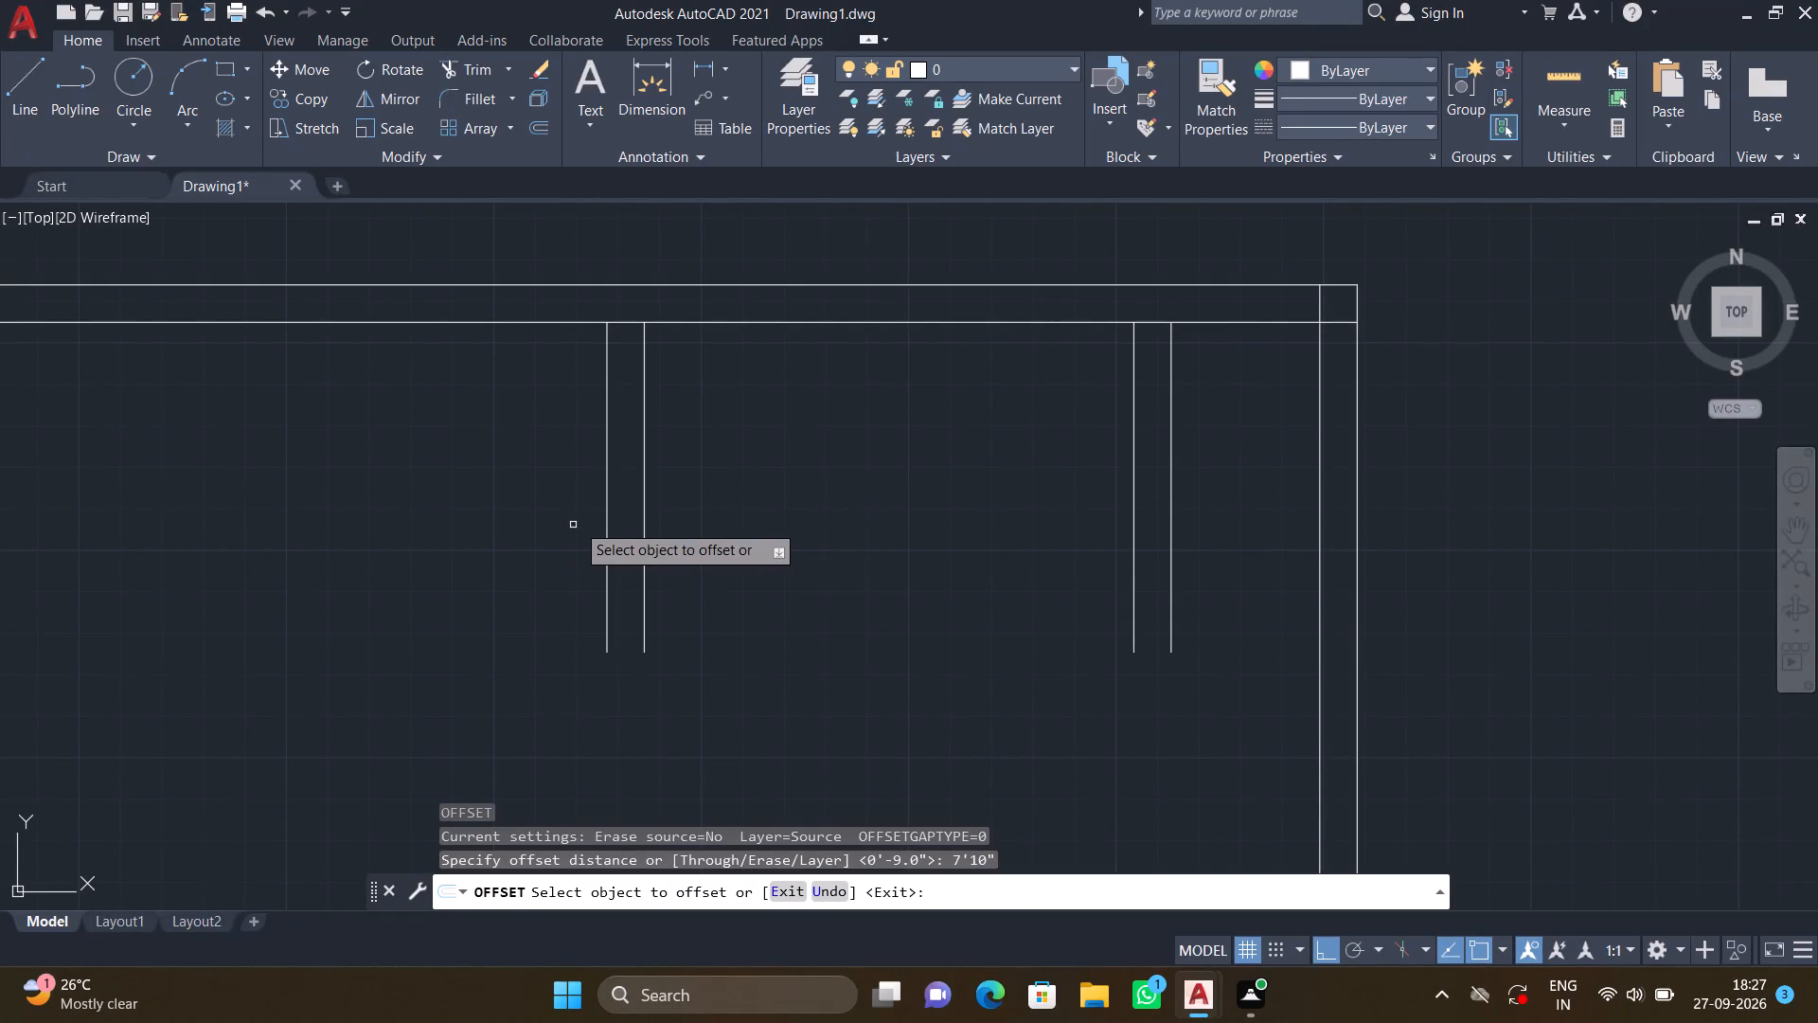
pyautogui.click(609, 528)
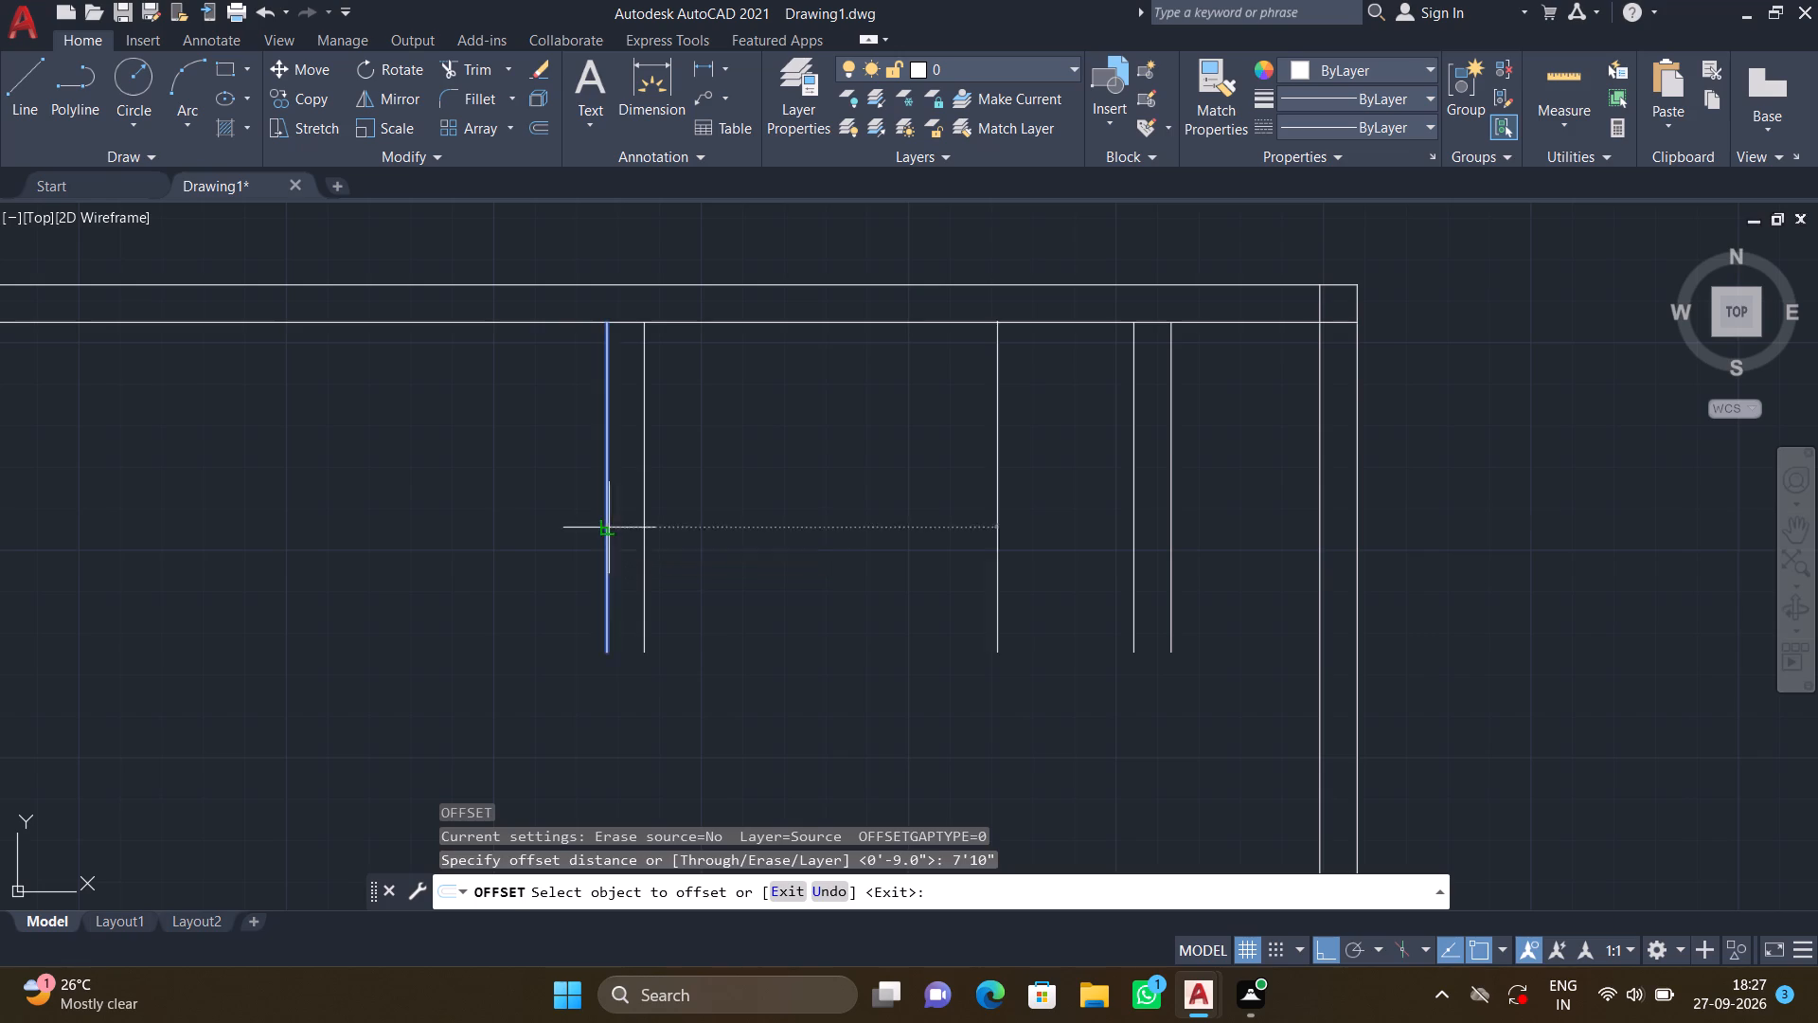
pyautogui.click(394, 531)
pyautogui.press('Return')
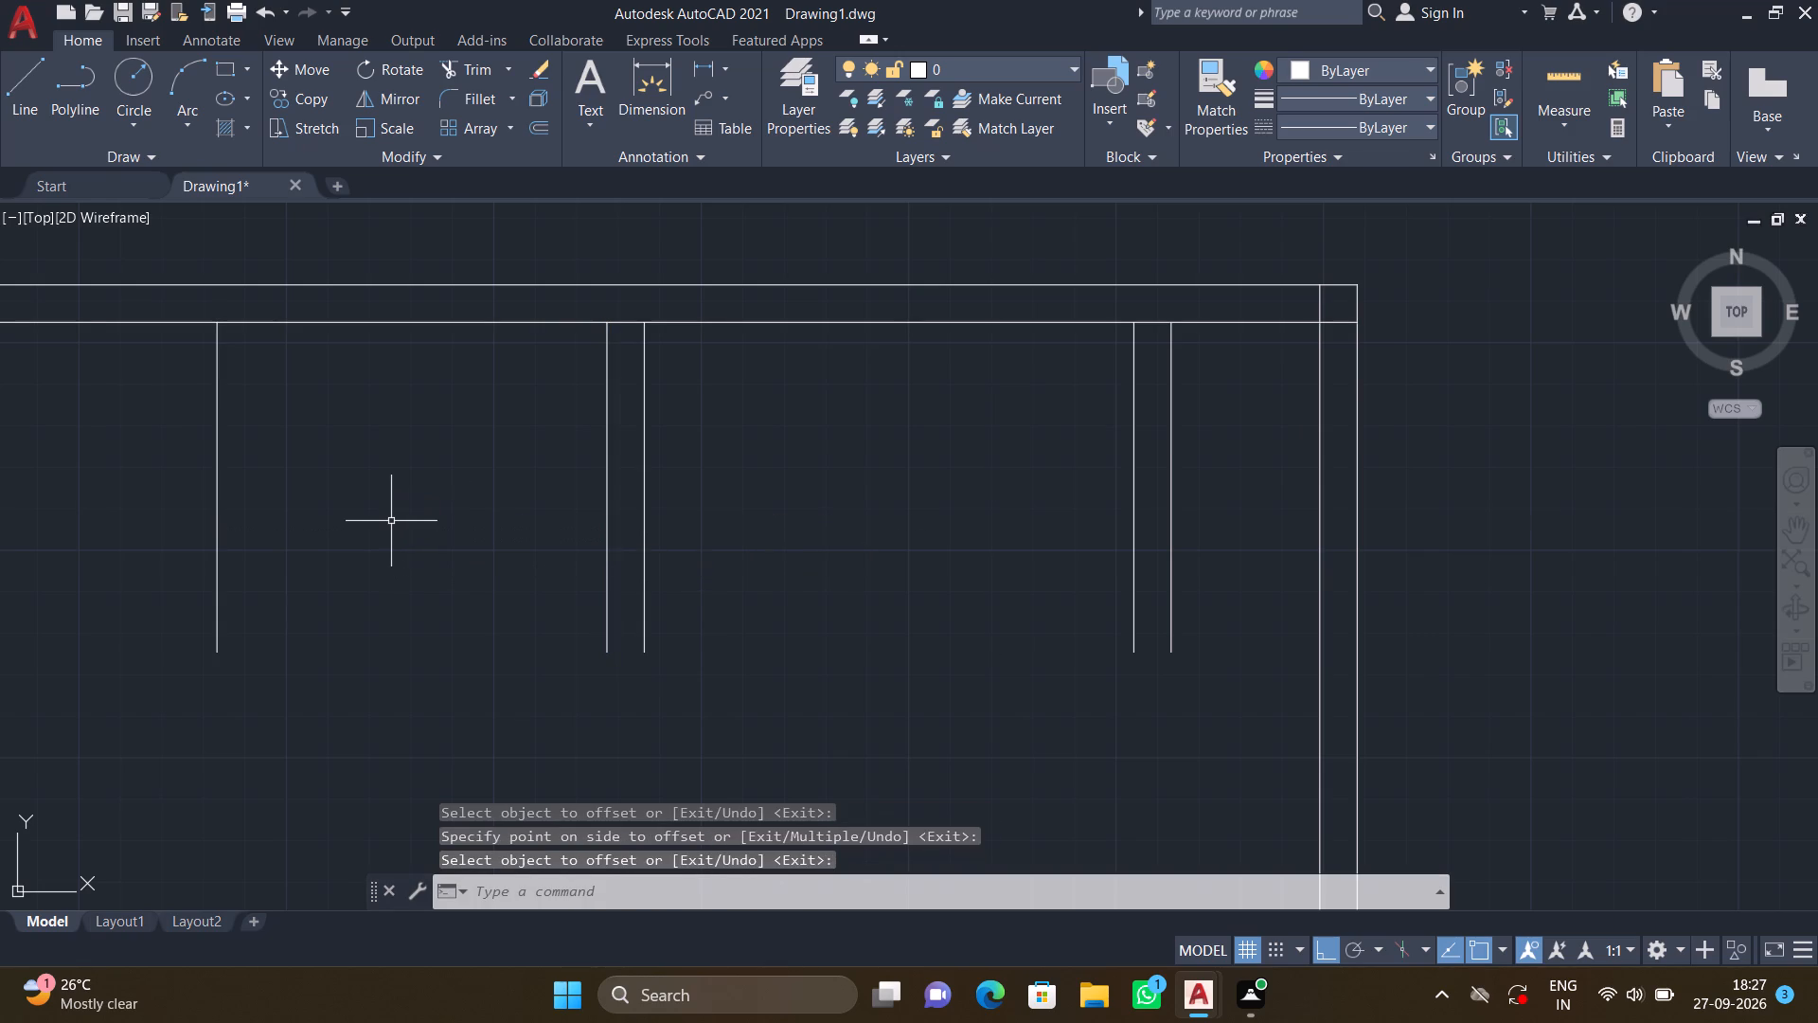
# Offset the westernmost short vertical line 9" to the west, forming a third double line.
pyautogui.press('o')
pyautogui.press('Return')
pyautogui.write('9"')
pyautogui.press('Return')
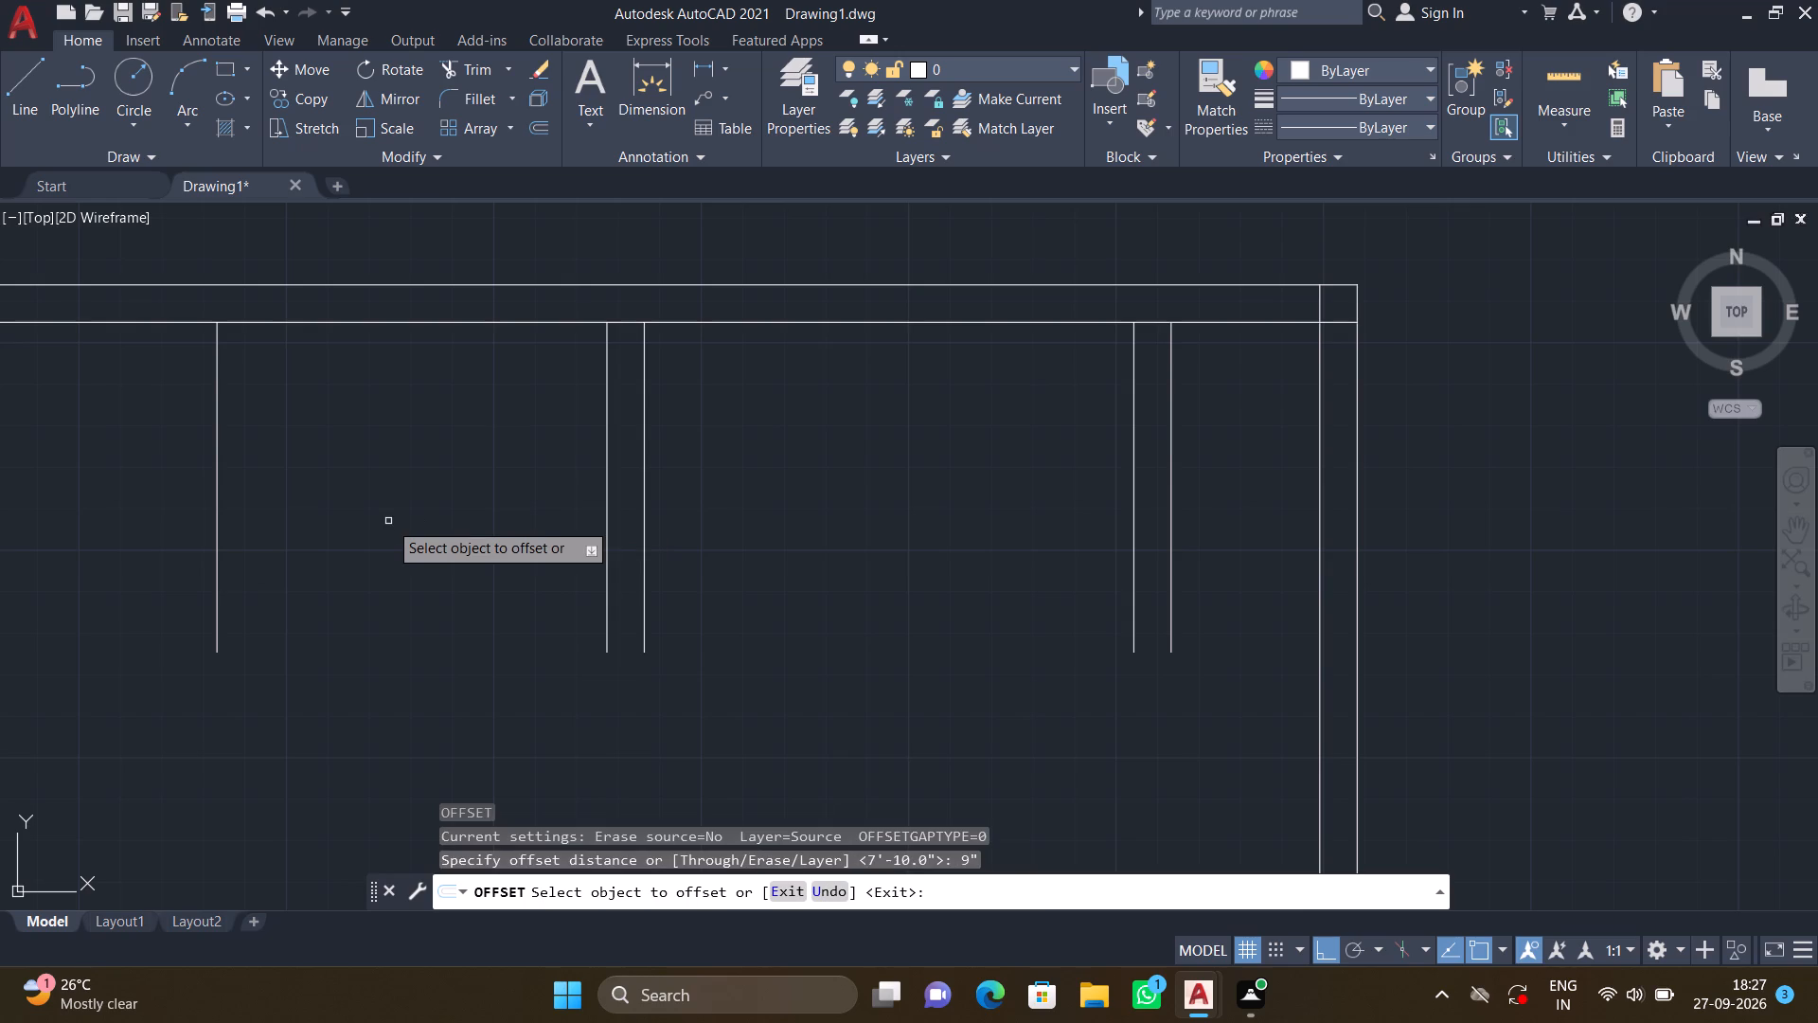
pyautogui.click(217, 513)
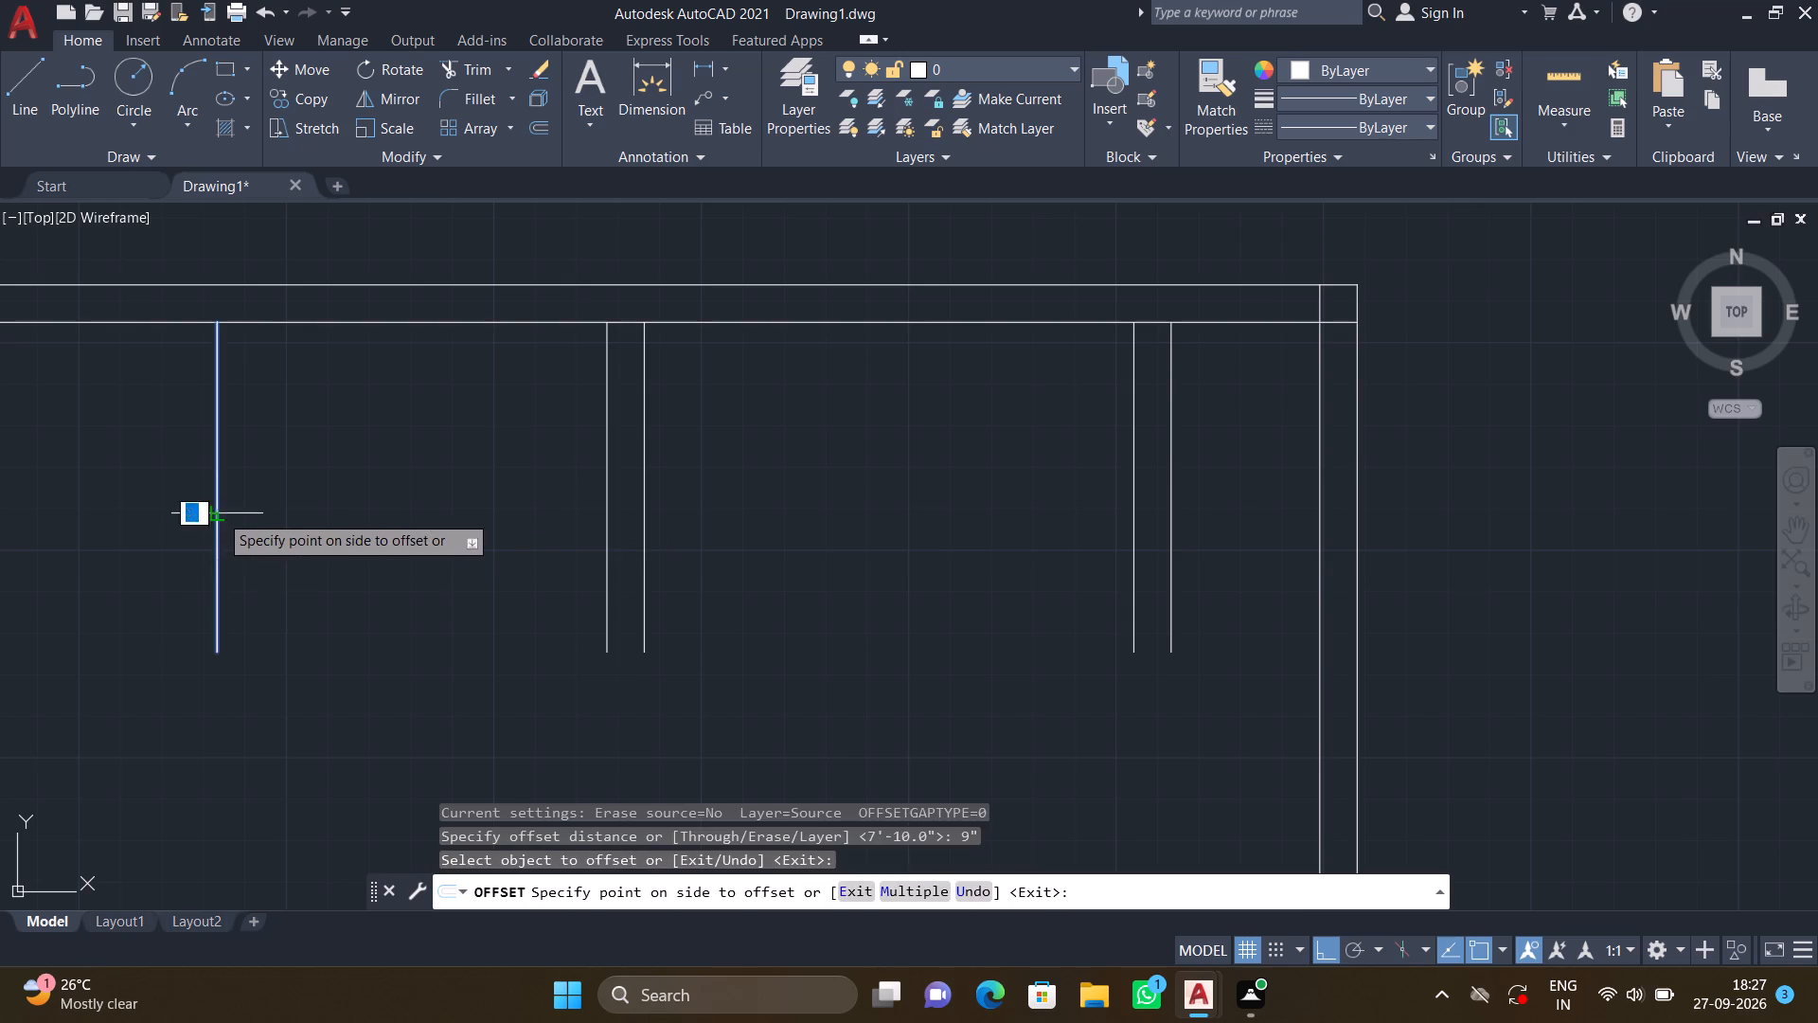
pyautogui.click(151, 524)
pyautogui.scroll(-3, 396, 555)
pyautogui.scroll(-1, 392, 637)
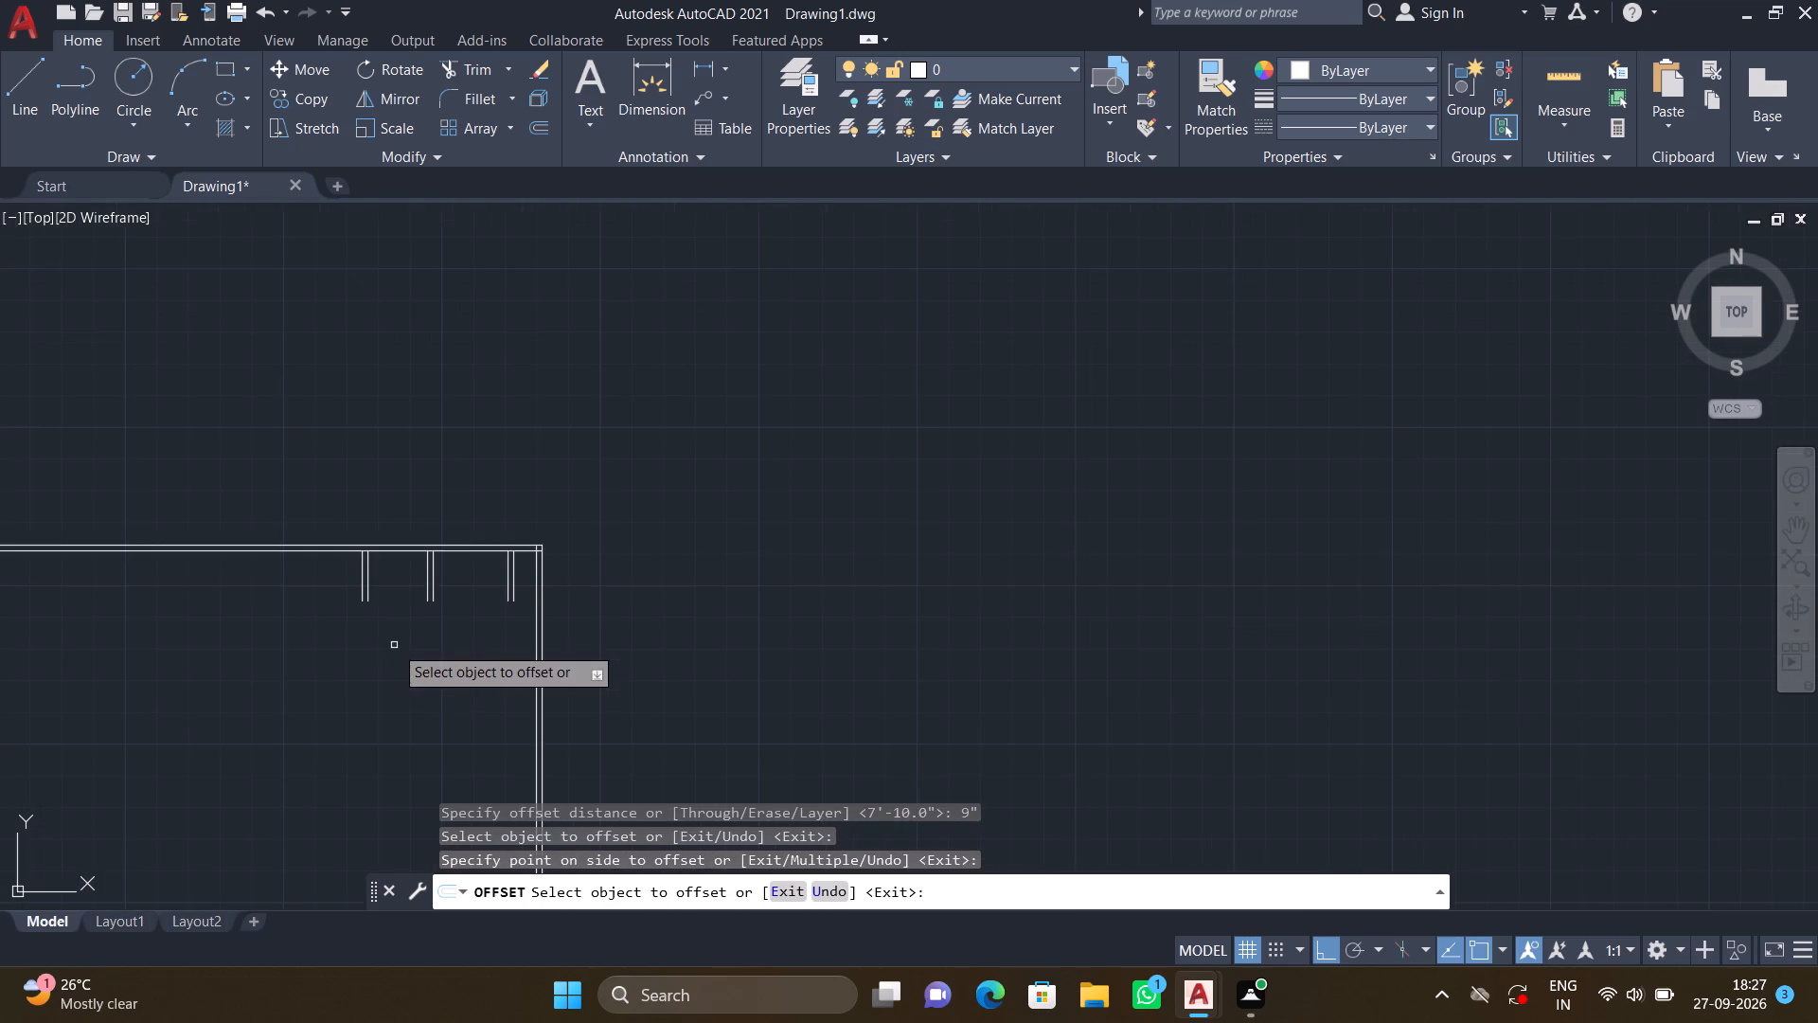
pyautogui.press('Return')
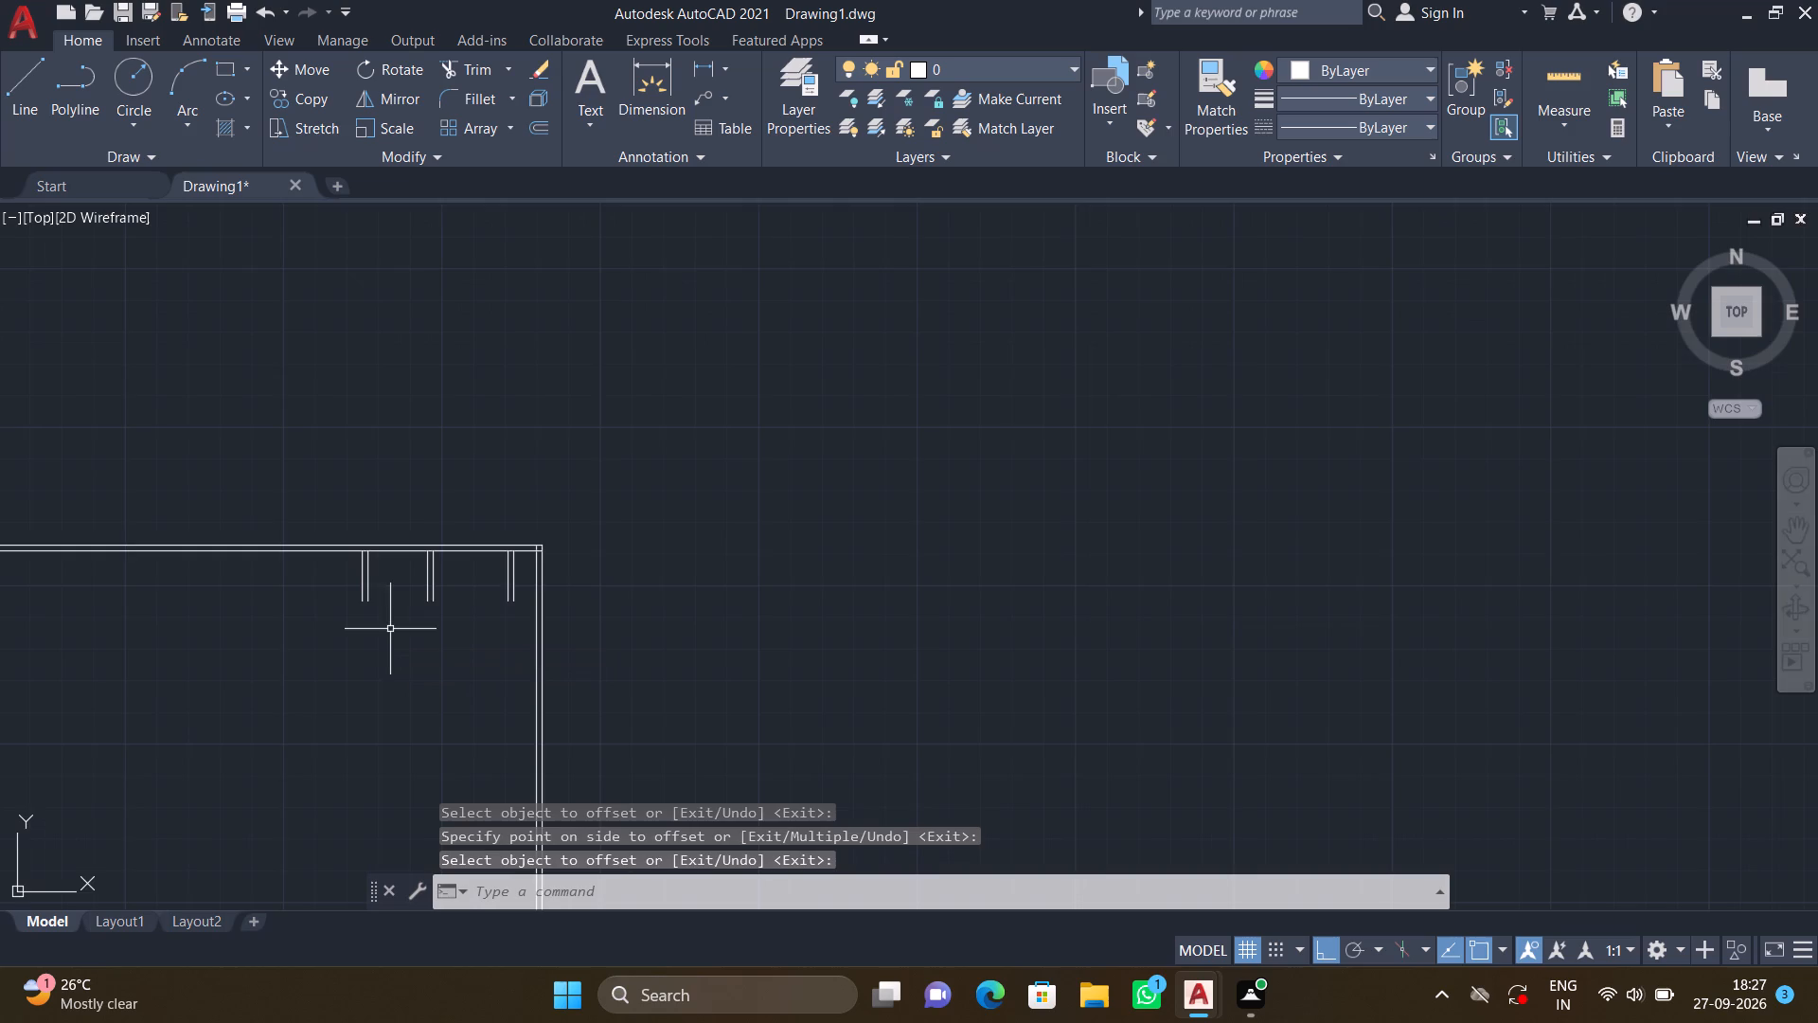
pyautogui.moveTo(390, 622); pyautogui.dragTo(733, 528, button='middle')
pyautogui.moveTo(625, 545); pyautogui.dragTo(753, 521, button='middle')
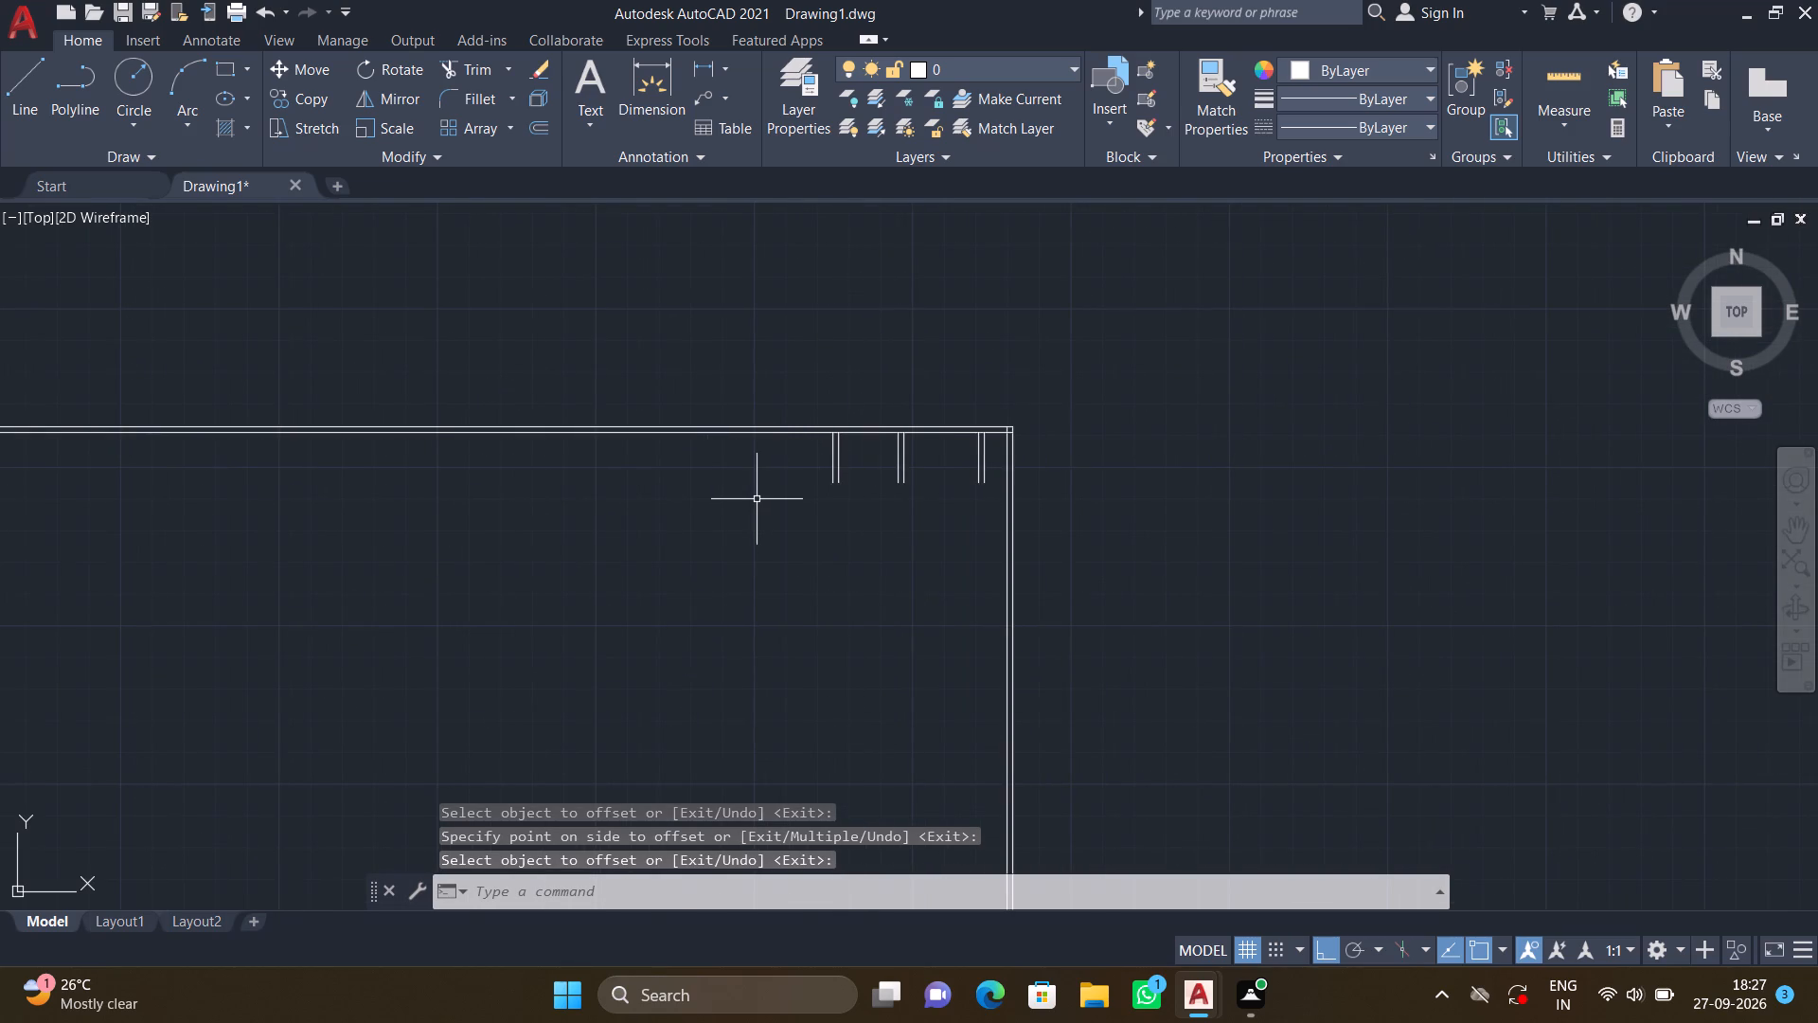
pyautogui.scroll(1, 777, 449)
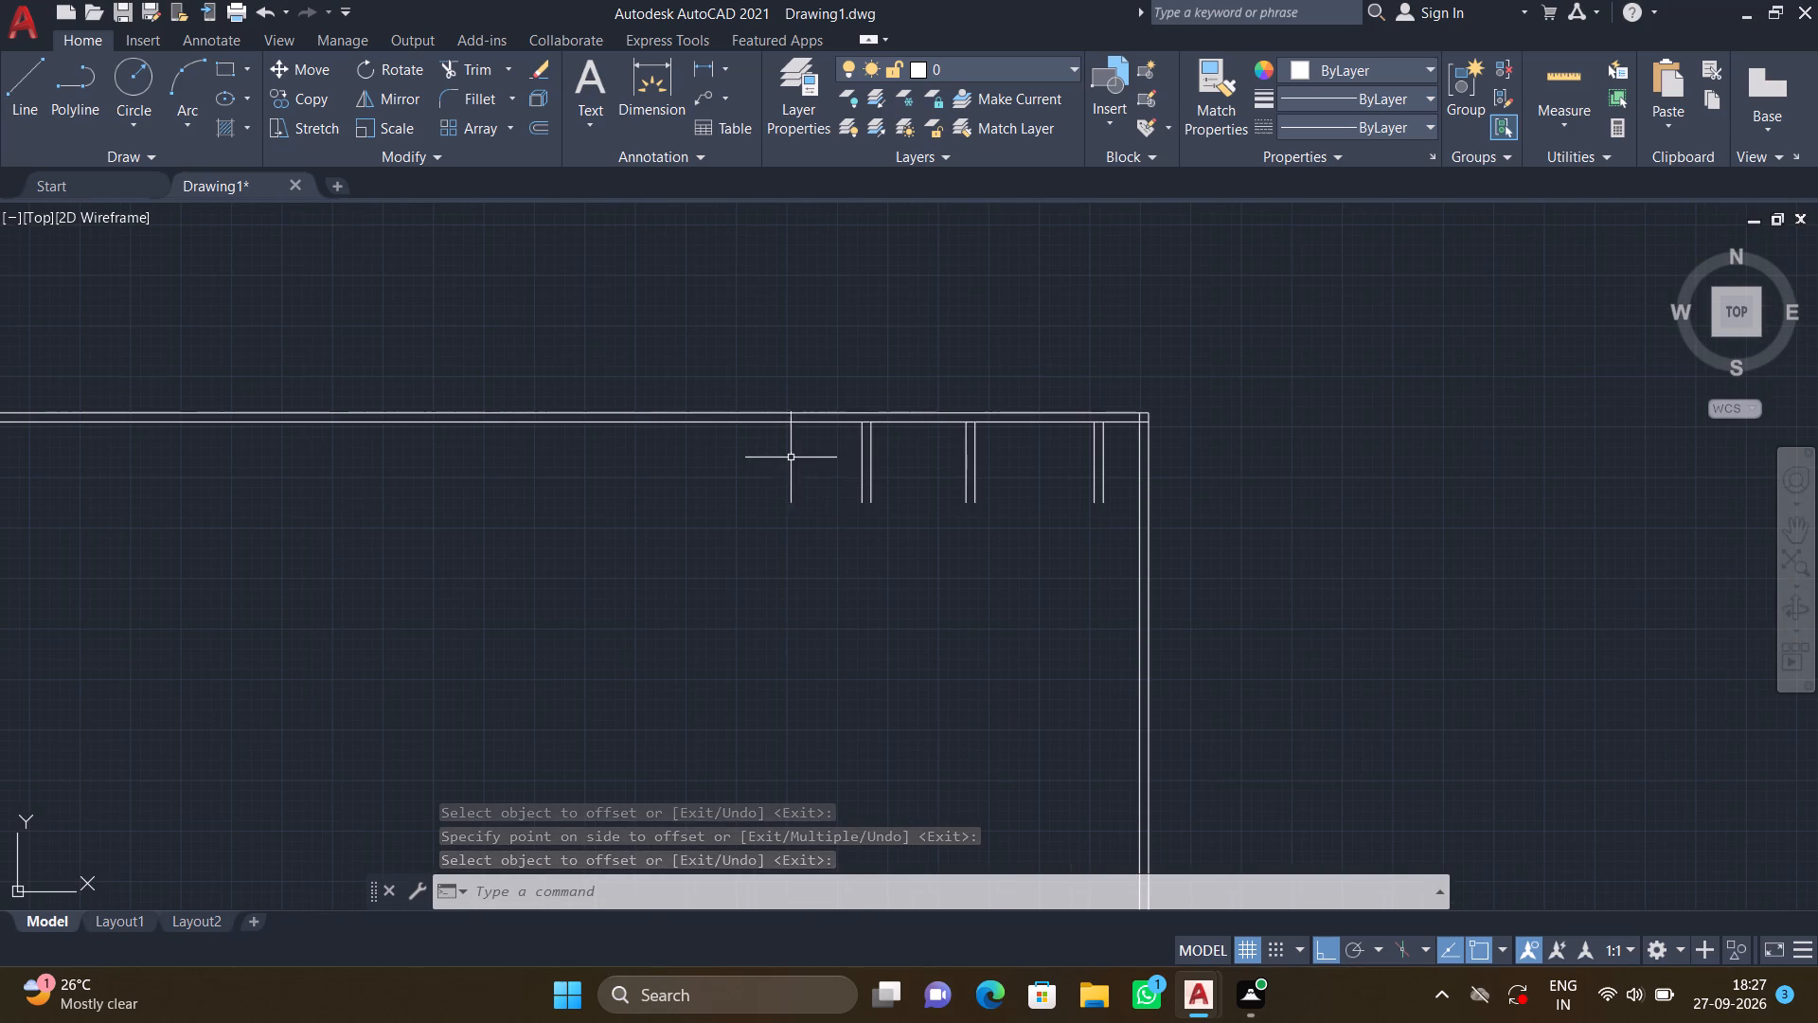
# Offset the western line of the third short vertical pair 5'11" to the west.
pyautogui.scroll(3, 855, 467)
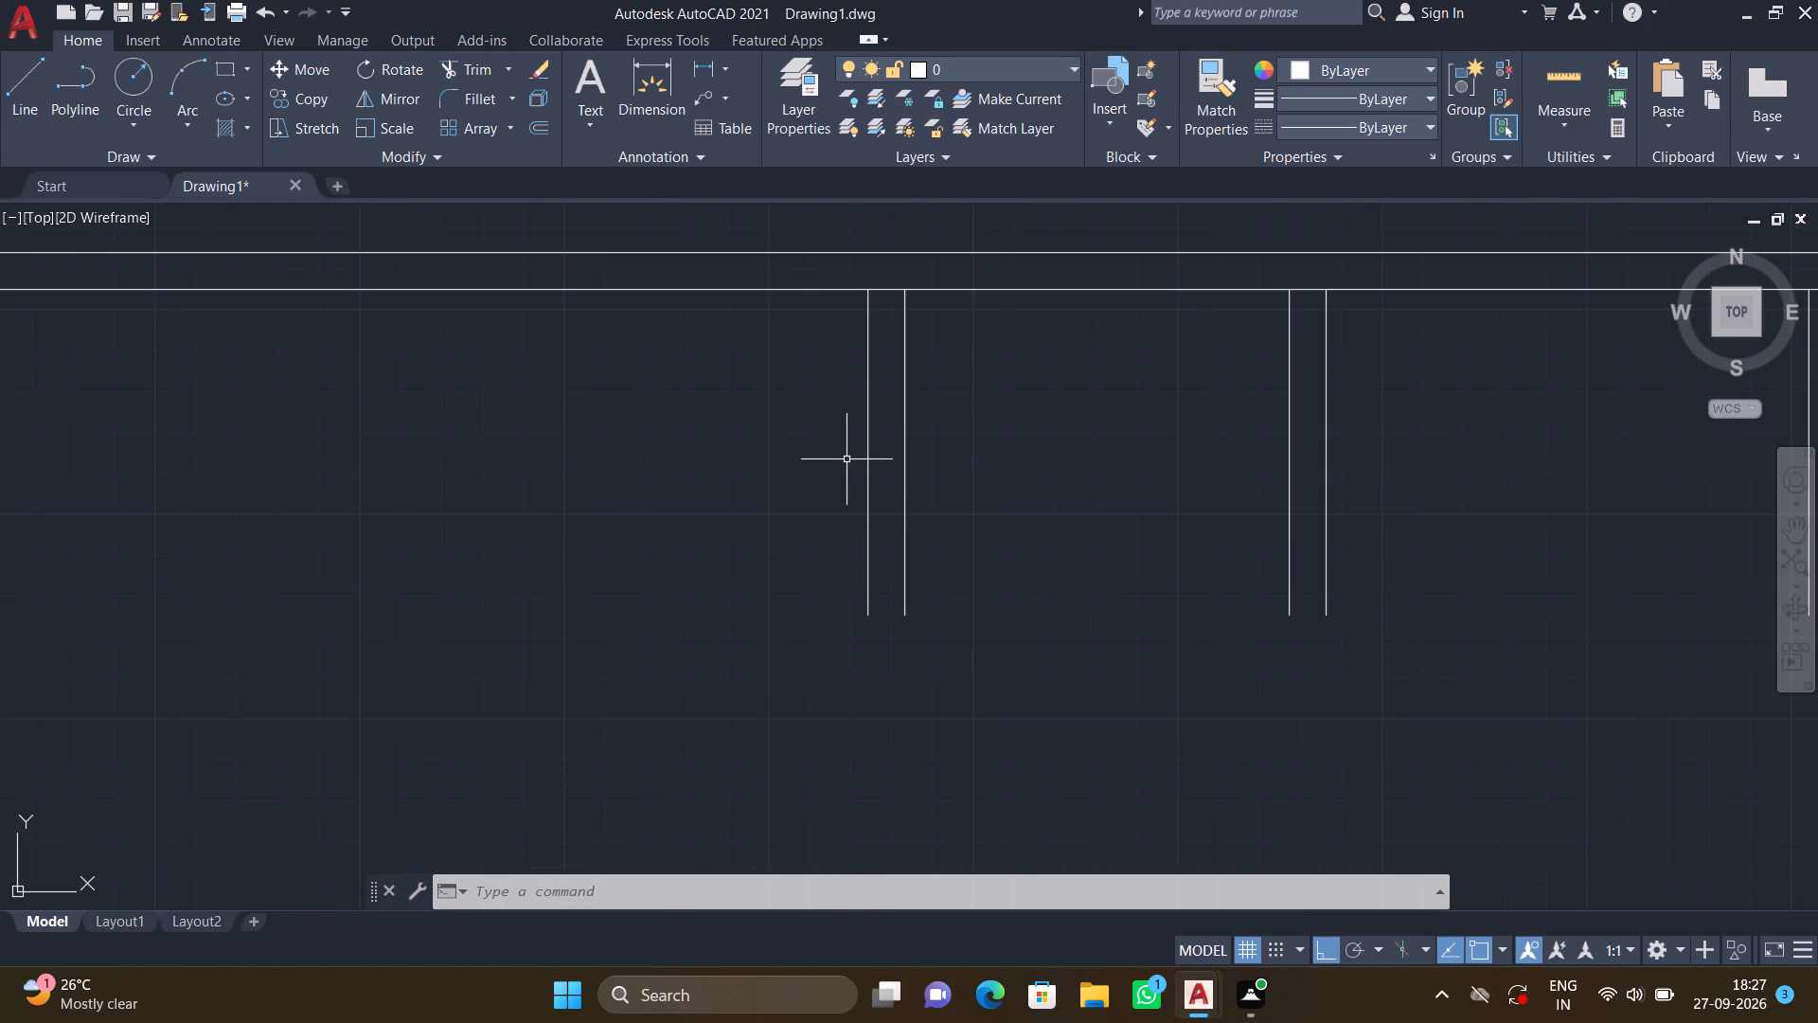
pyautogui.press('o')
pyautogui.press('Return')
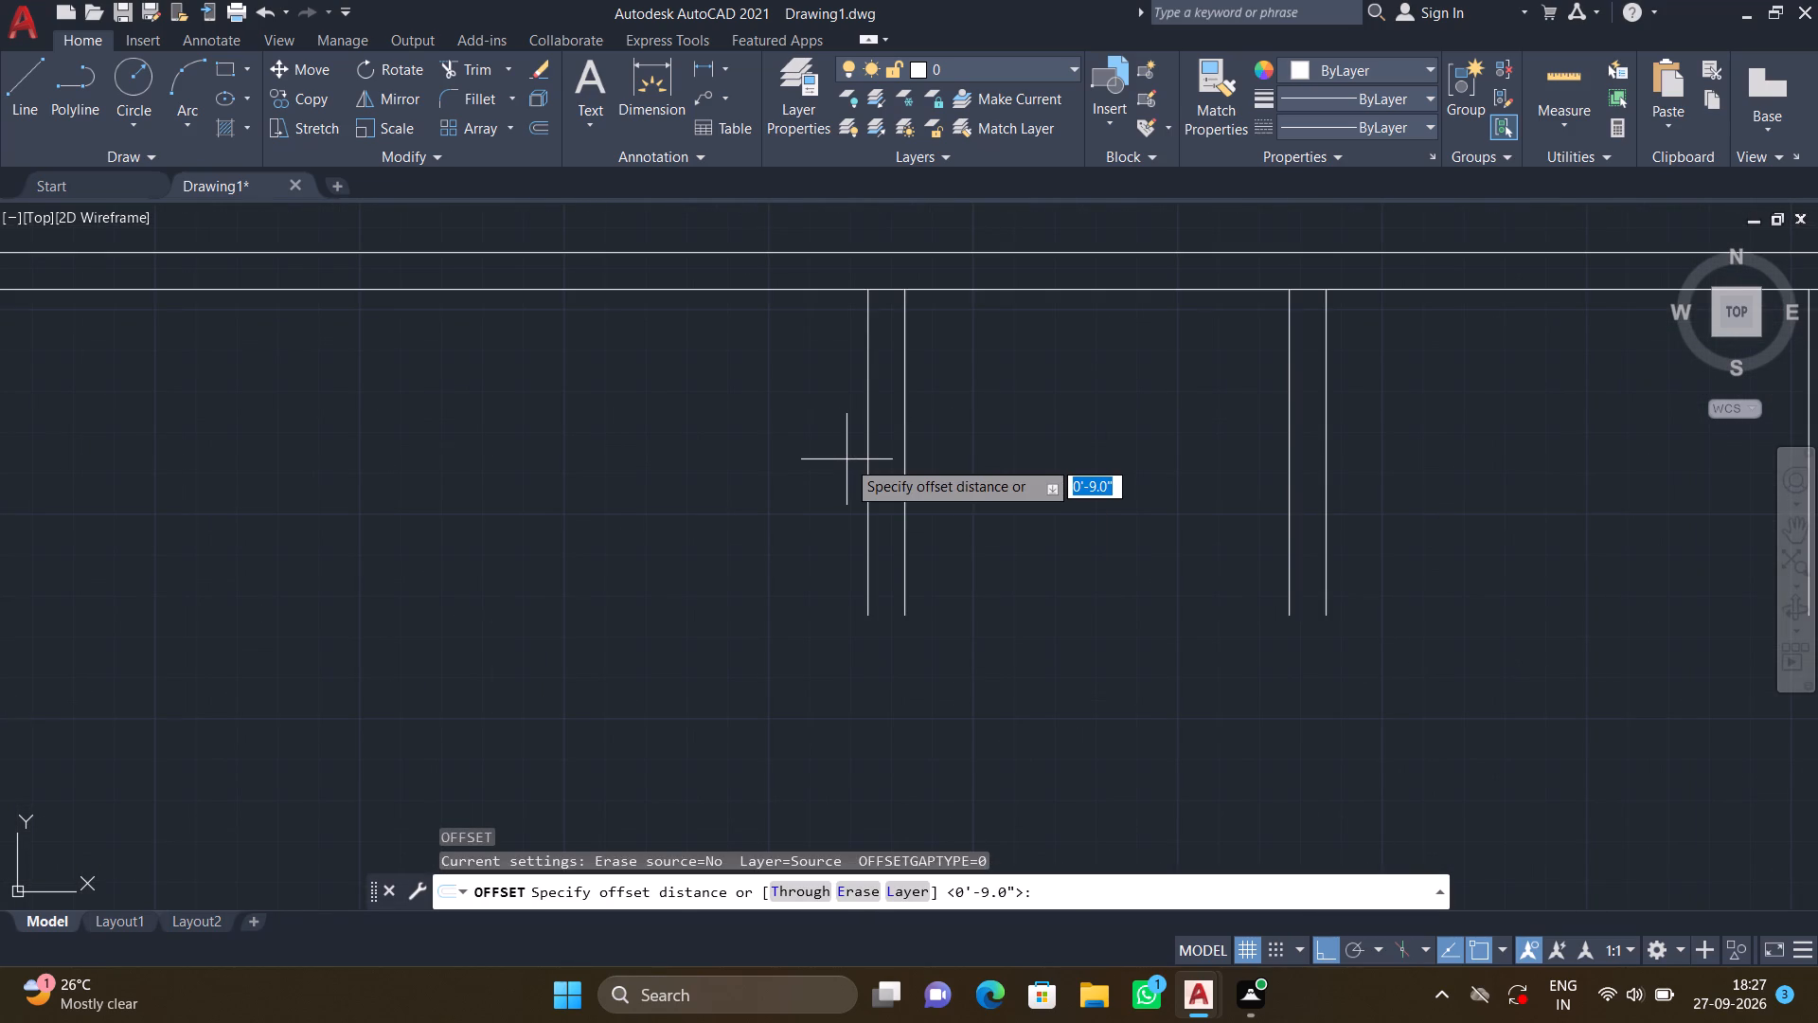
pyautogui.write("5'")
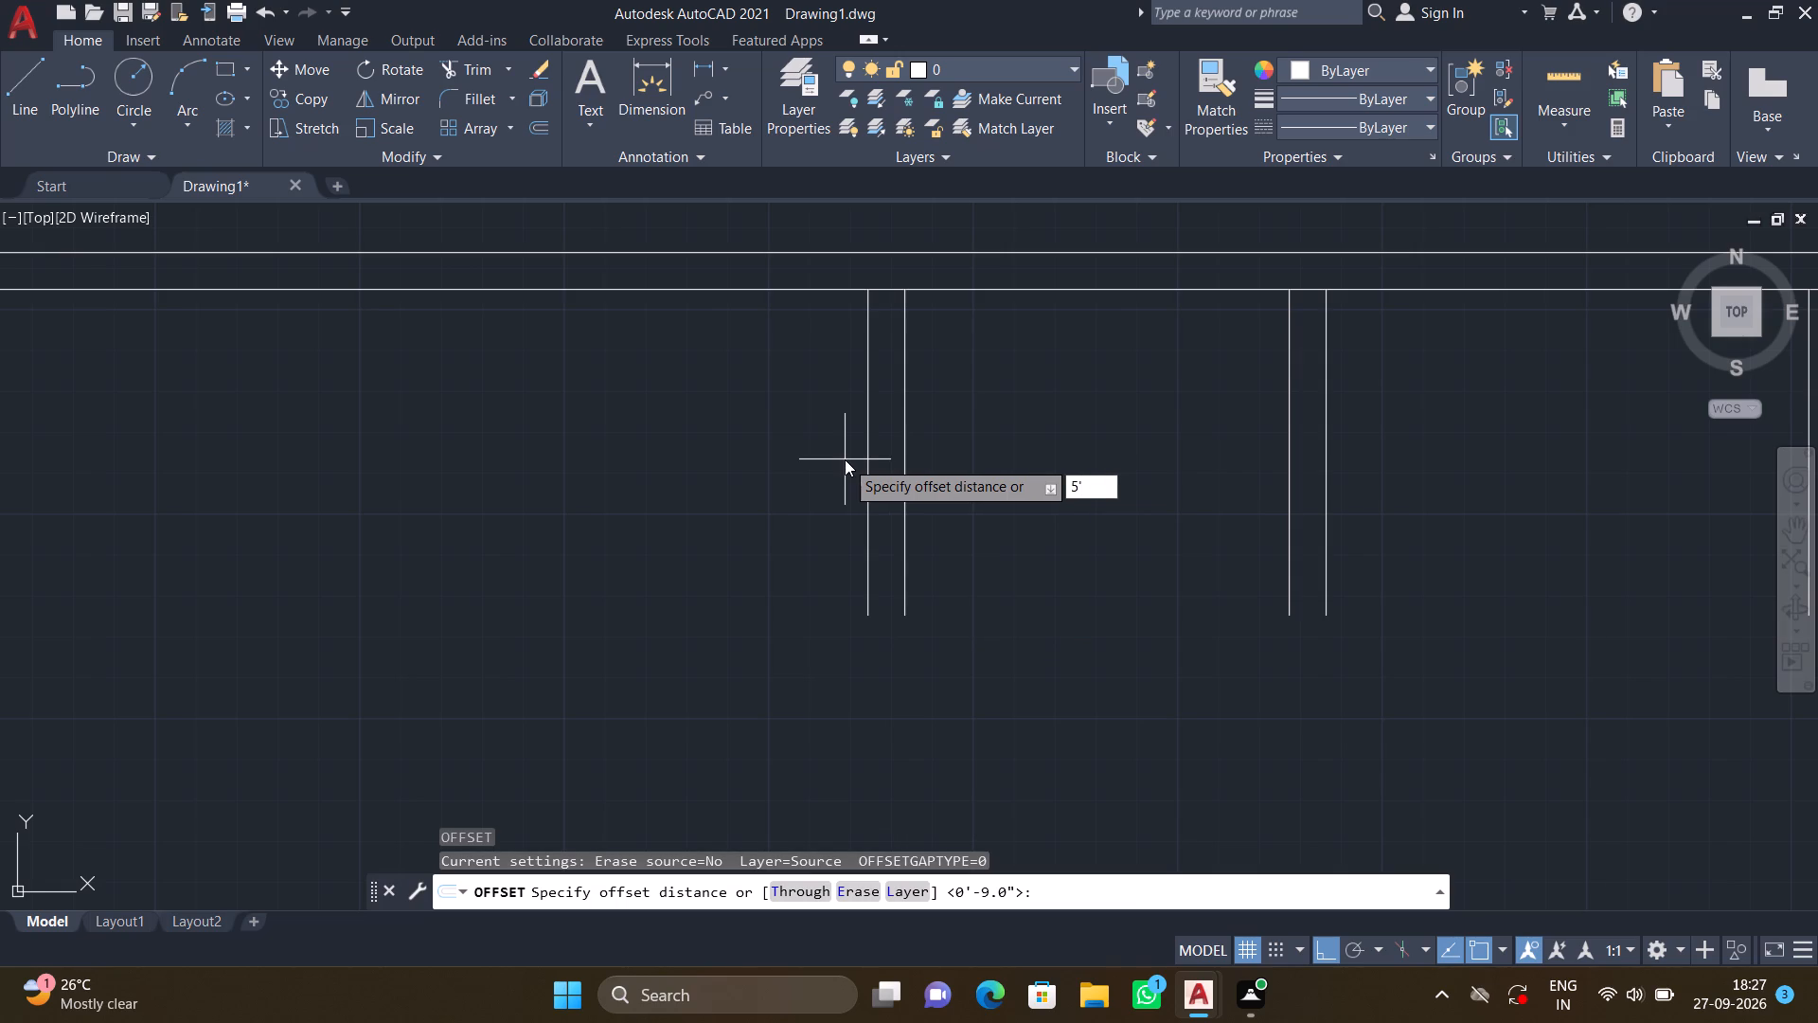
pyautogui.write('11"')
pyautogui.press('Return')
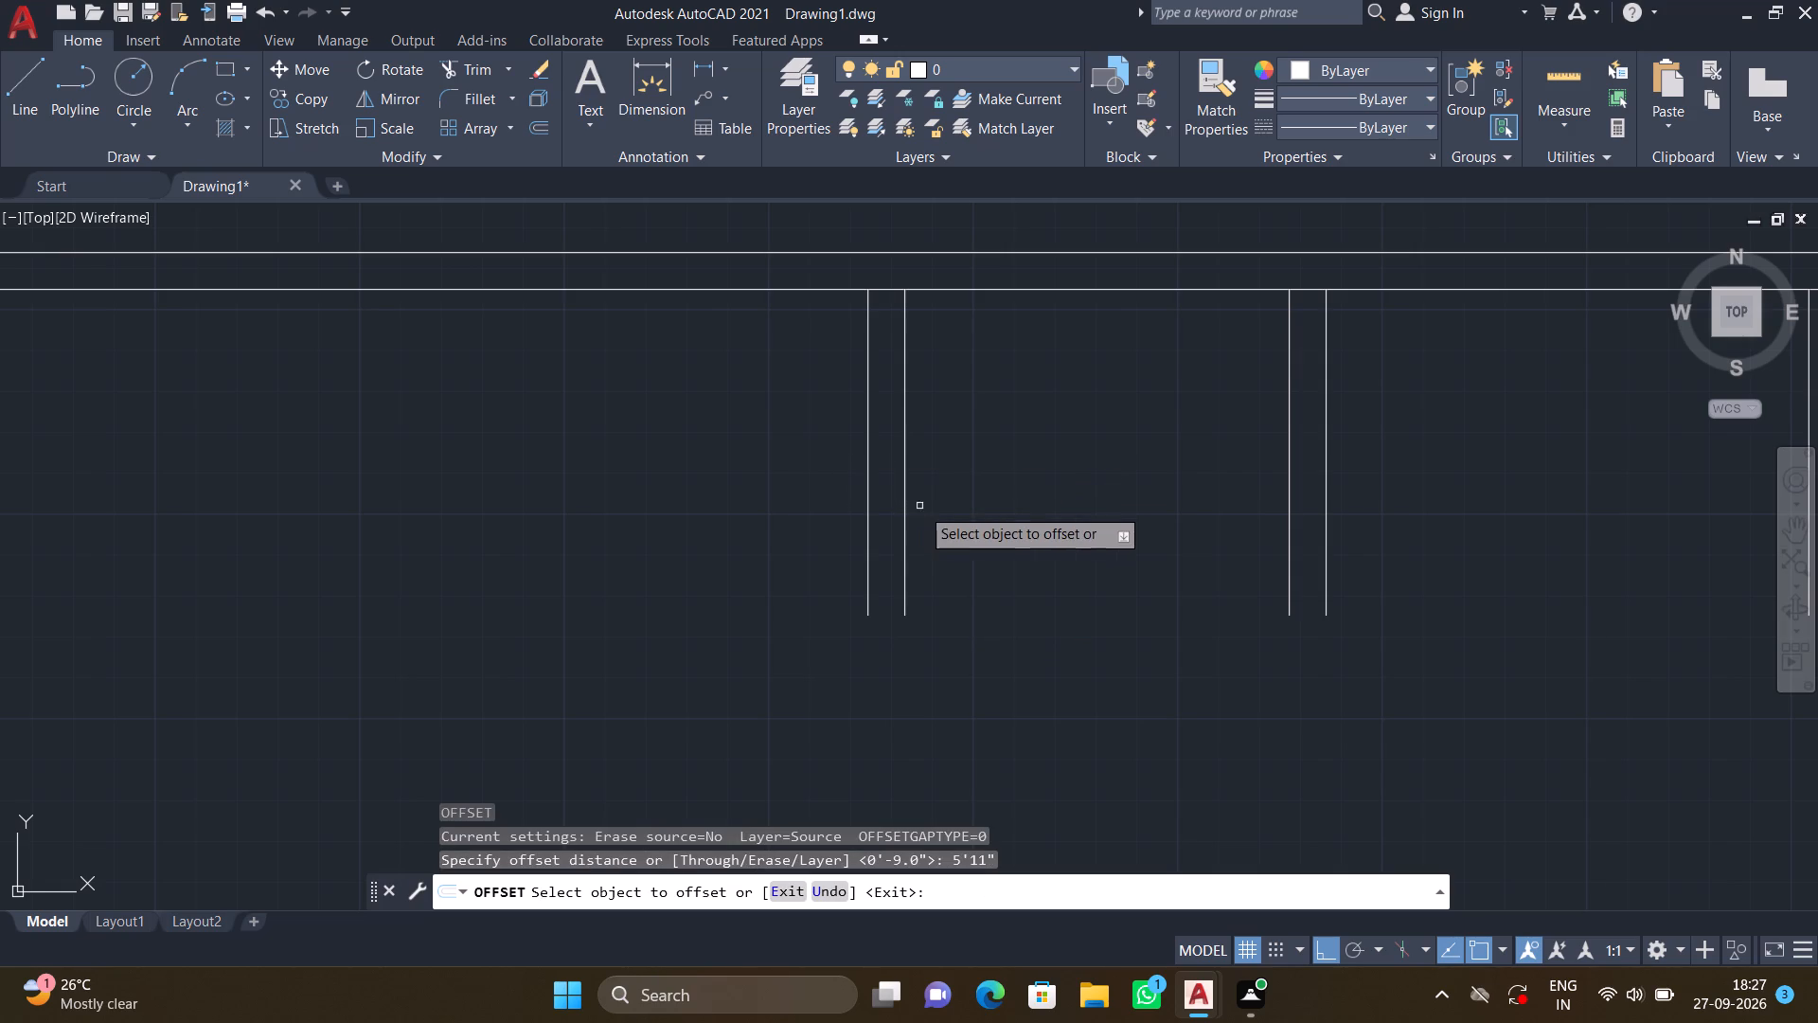
pyautogui.click(870, 485)
pyautogui.click(536, 495)
pyautogui.press('Return')
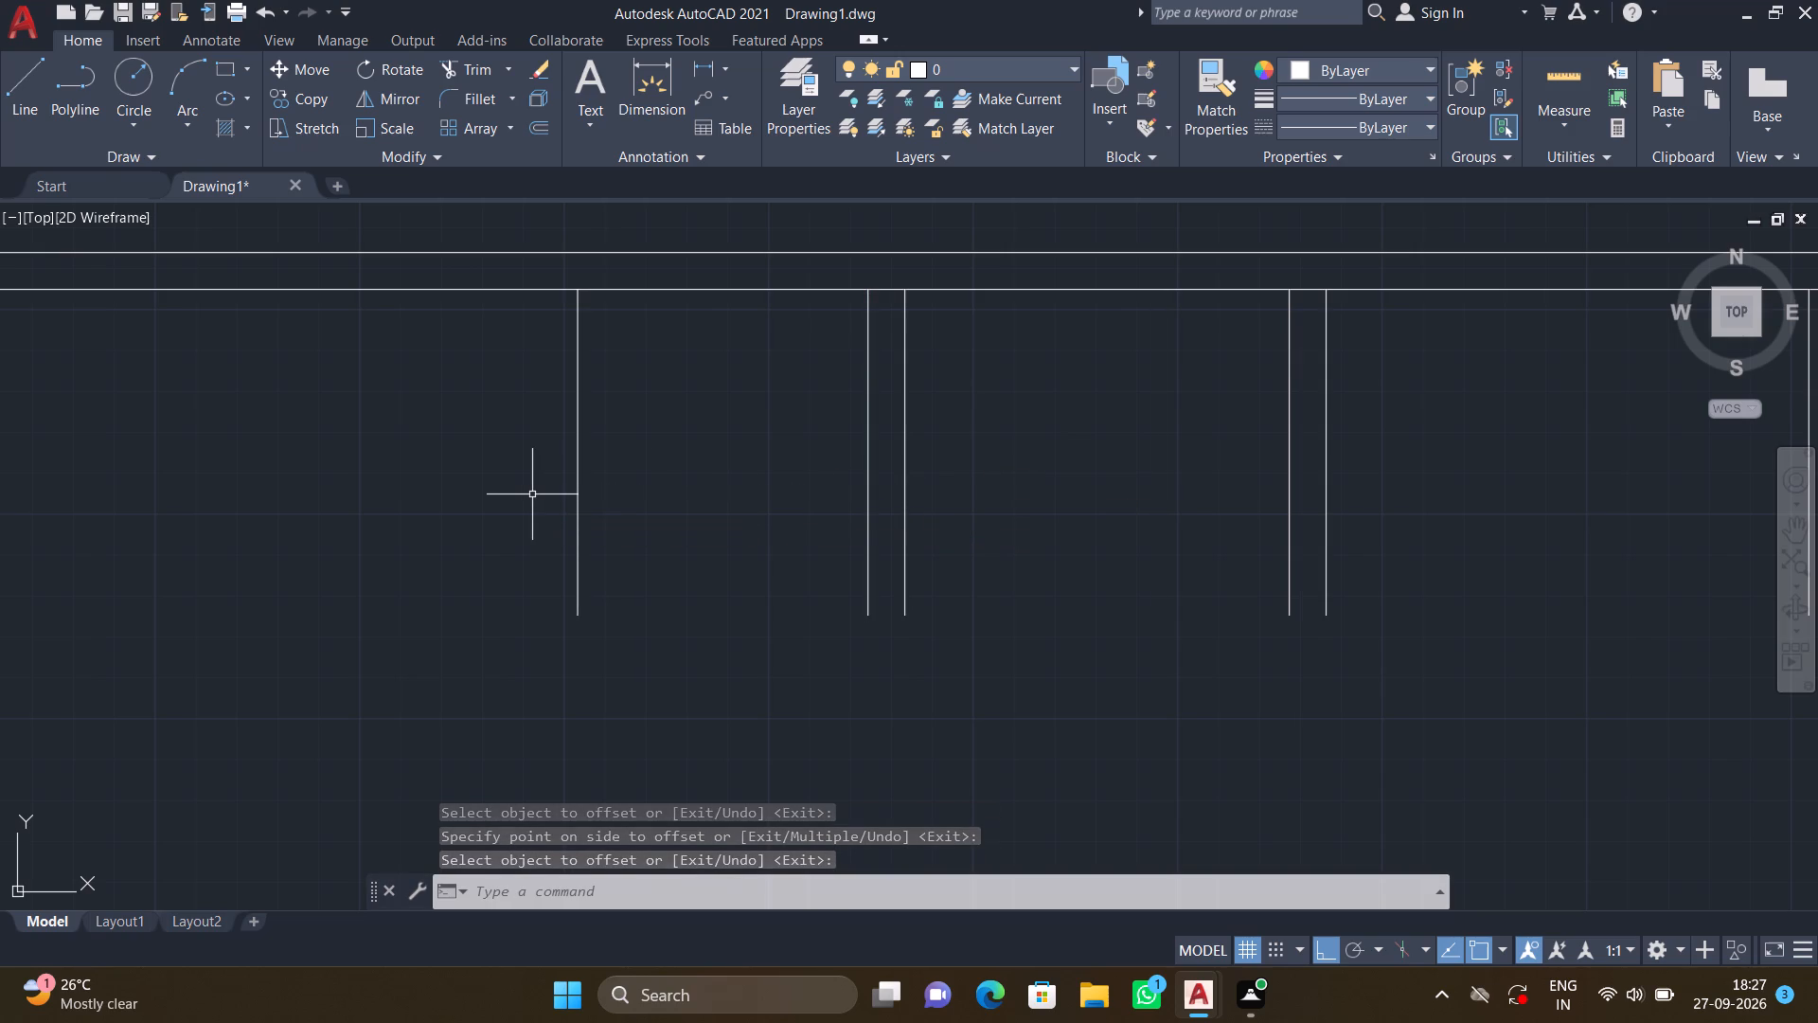
# Offset the westernmost short vertical line 9" to the west, forming a fourth double line.
pyautogui.press('o')
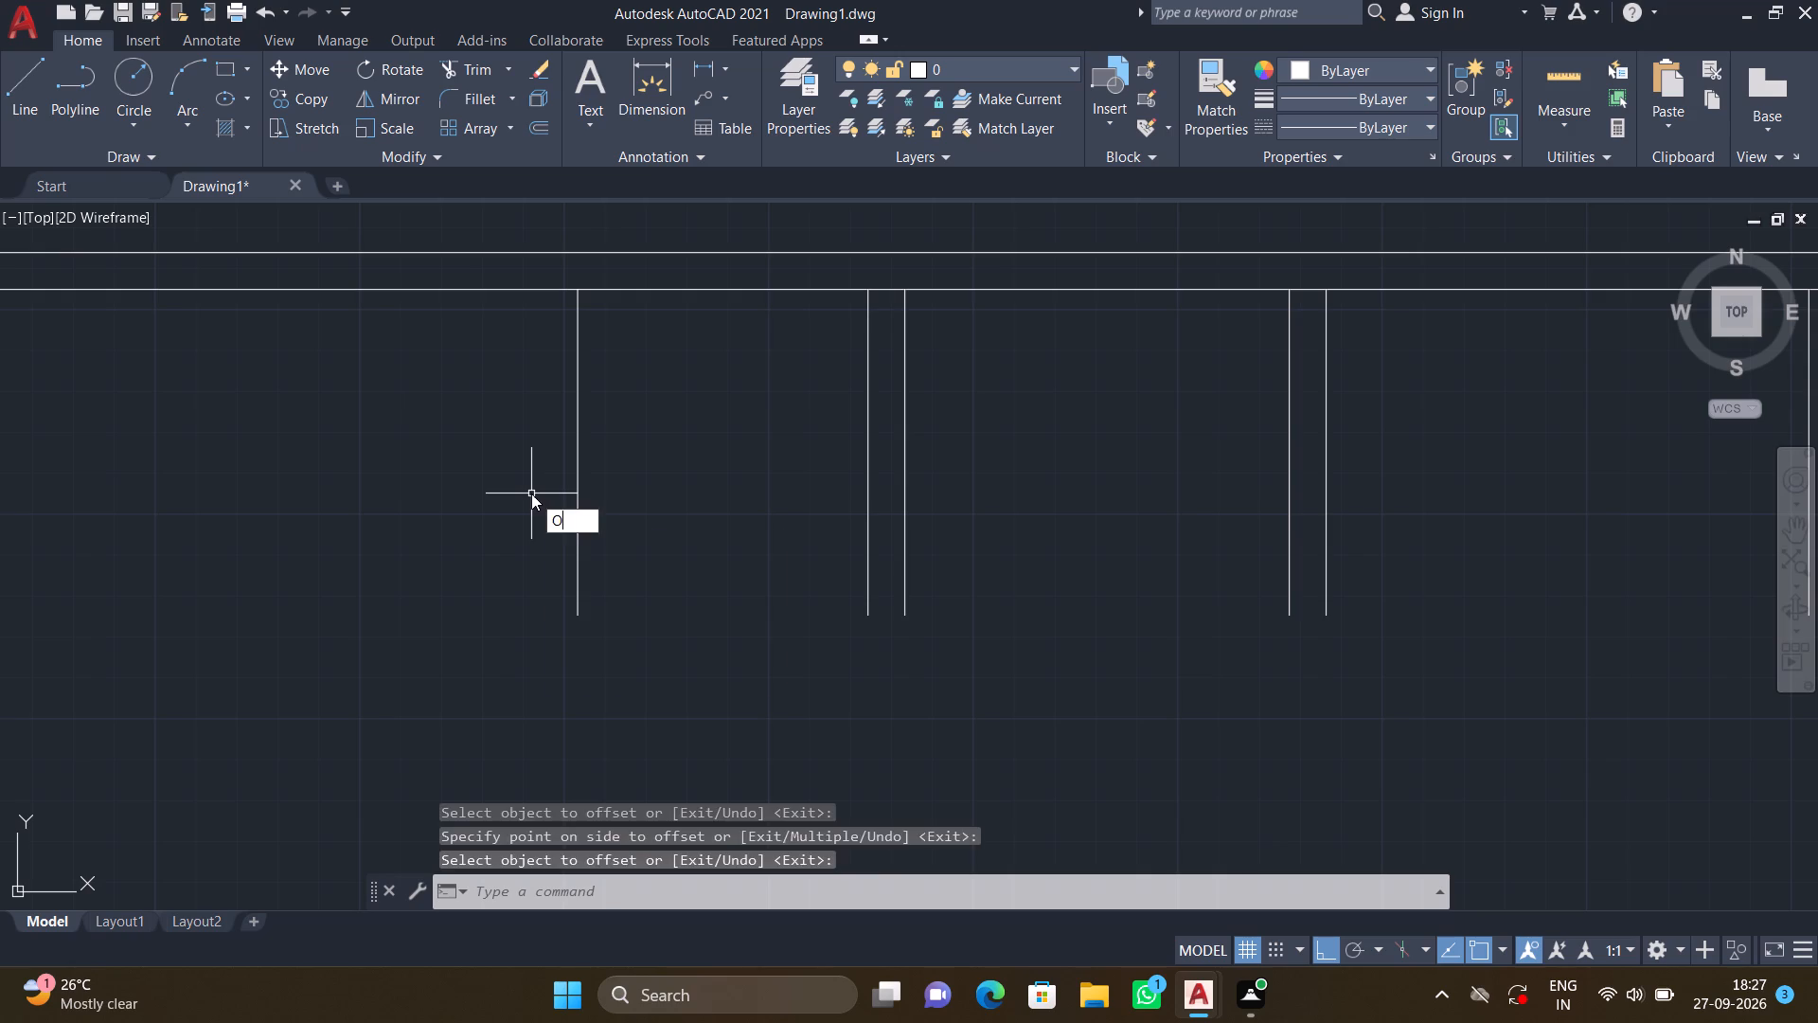
pyautogui.press('Return')
pyautogui.write('9"')
pyautogui.press('Return')
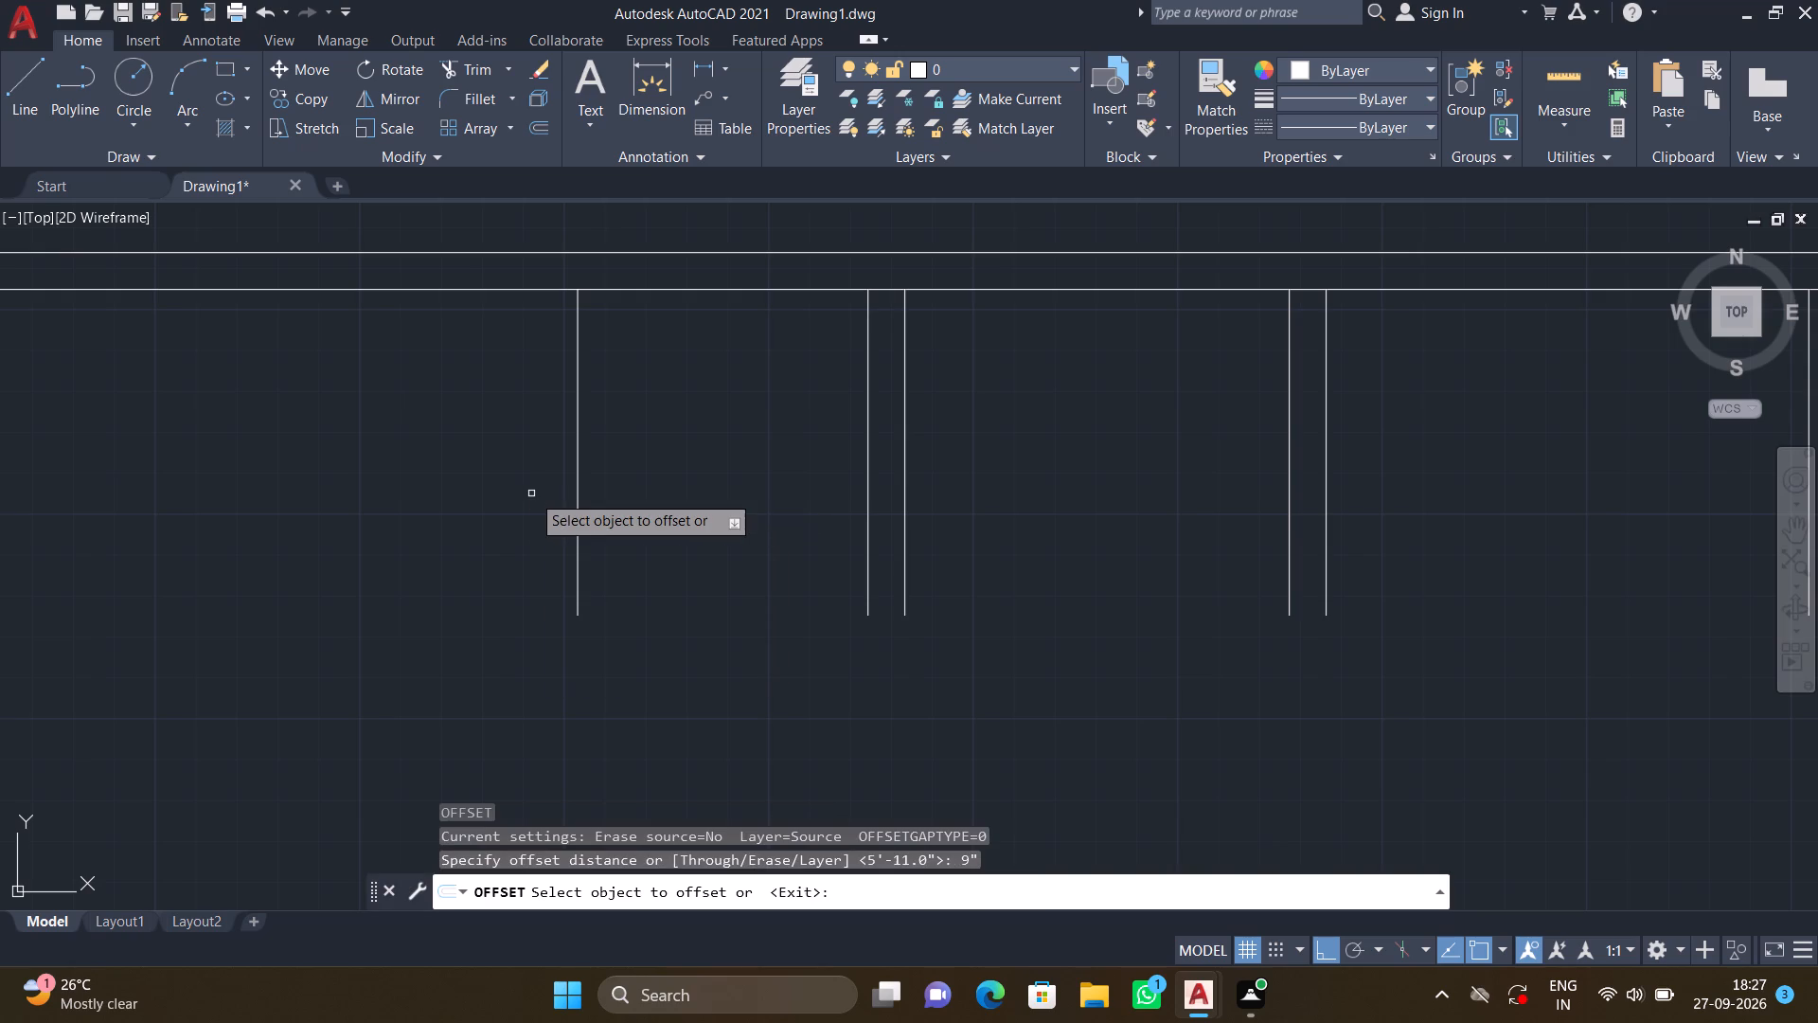
pyautogui.click(580, 504)
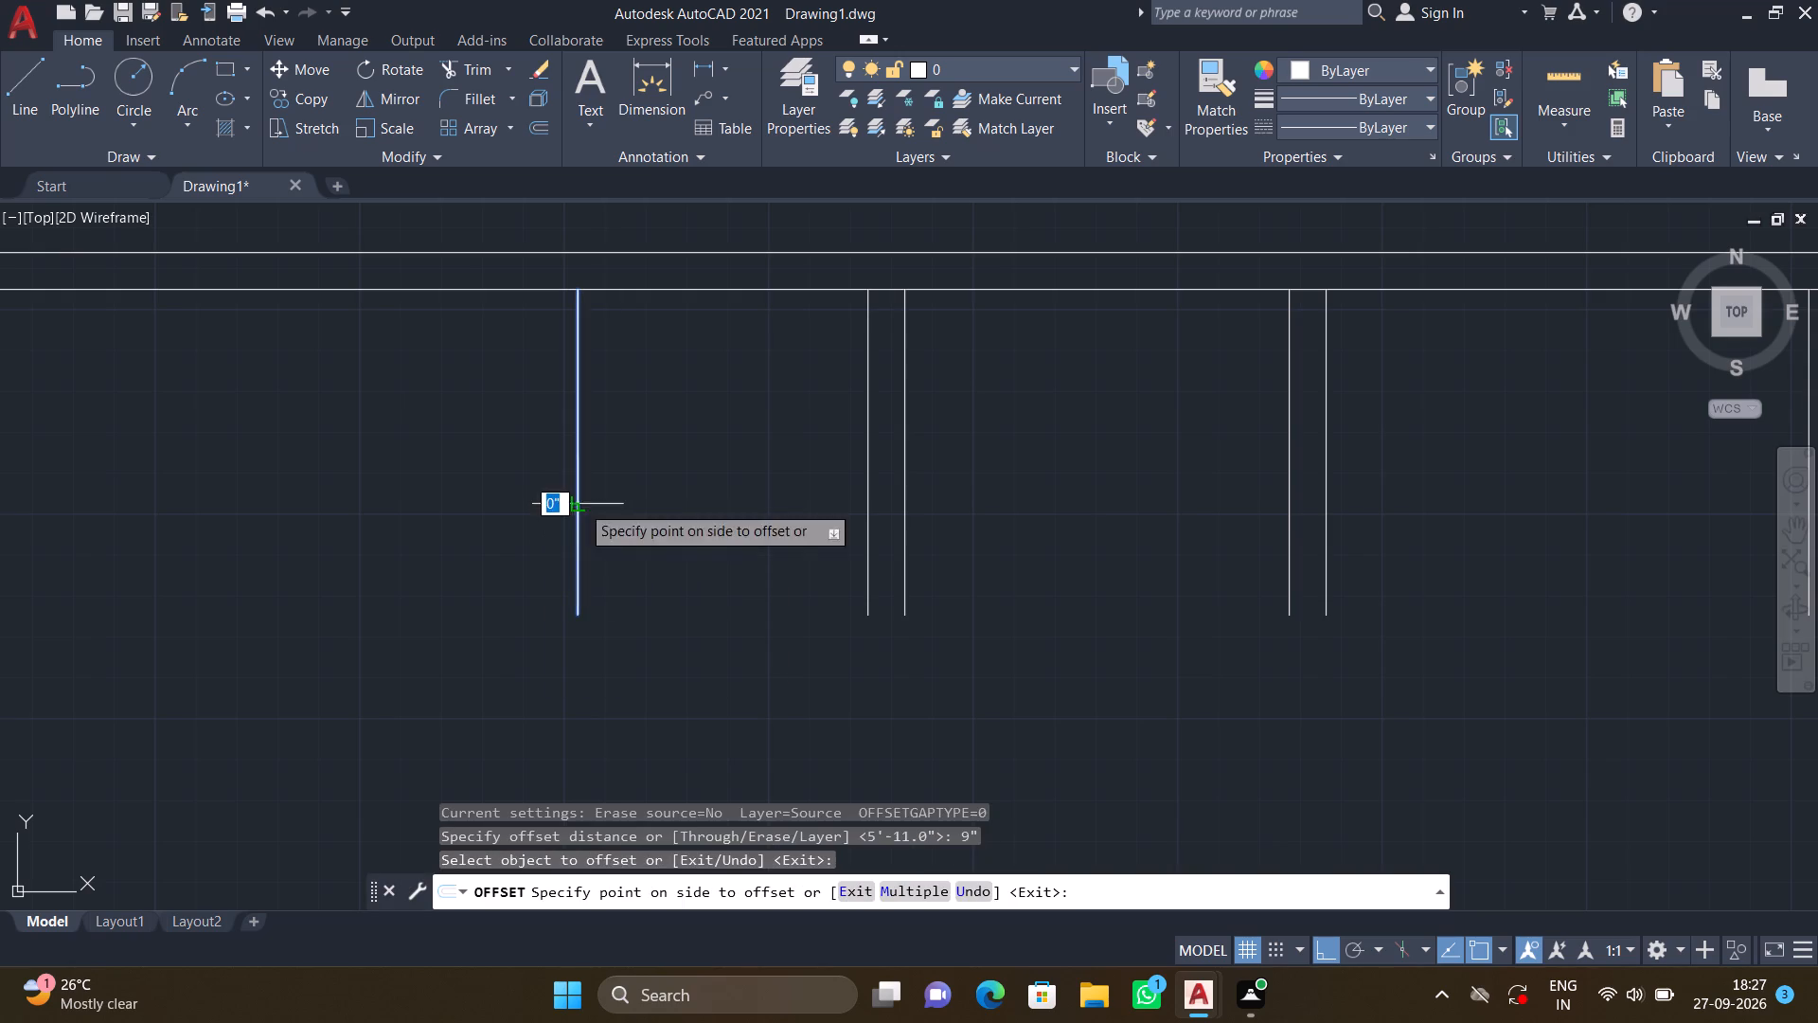
pyautogui.click(441, 495)
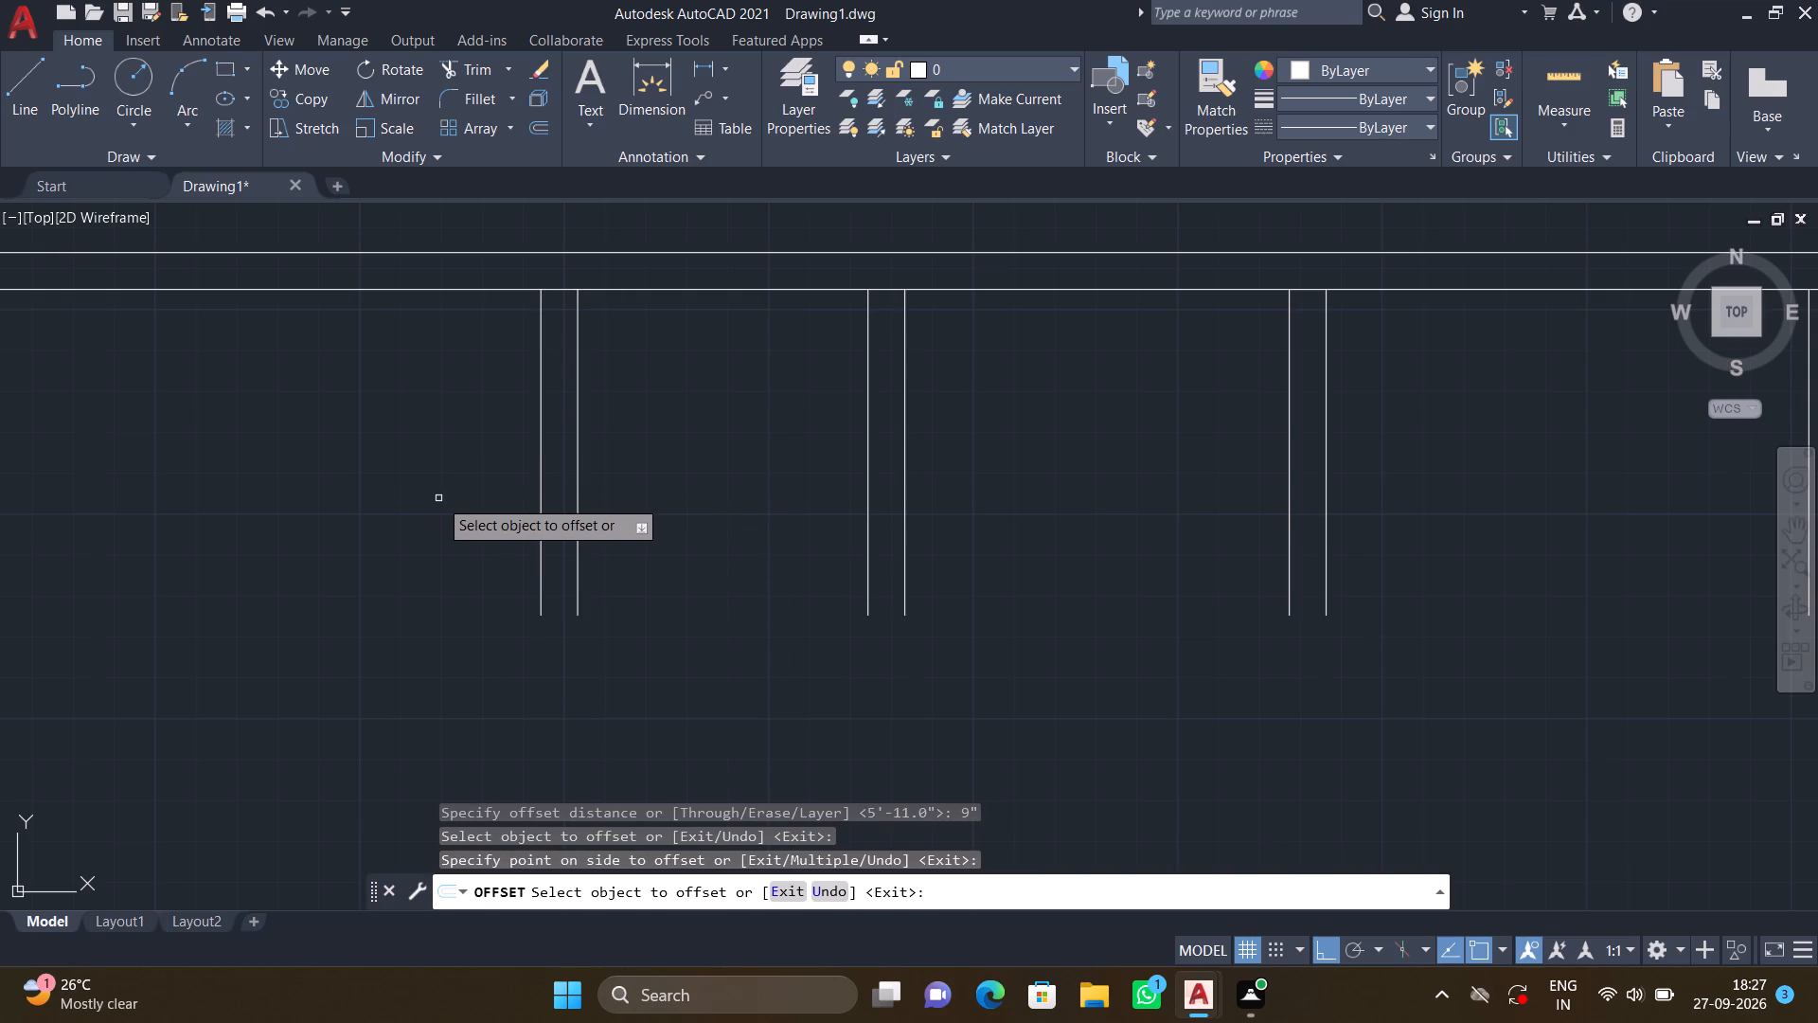
pyautogui.press('Return')
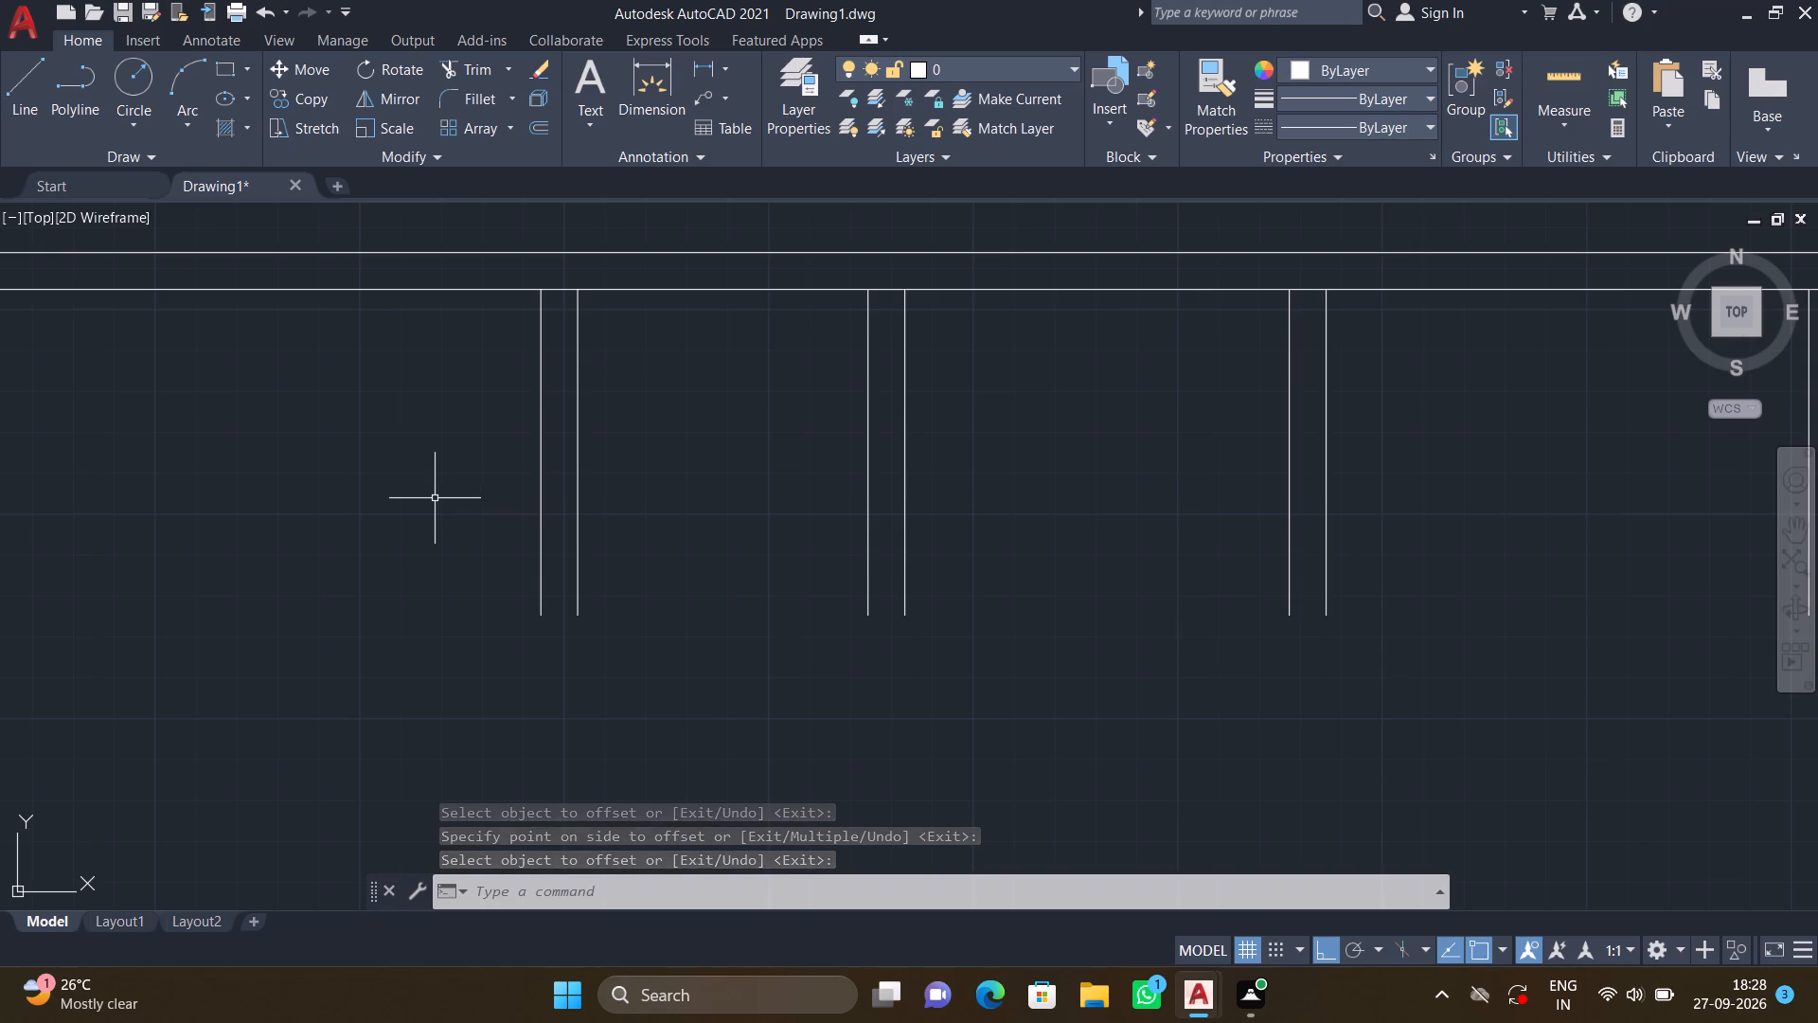
# Offset the inner line of the northern outer wall 7'5" to the south.
pyautogui.scroll(-4, 430, 498)
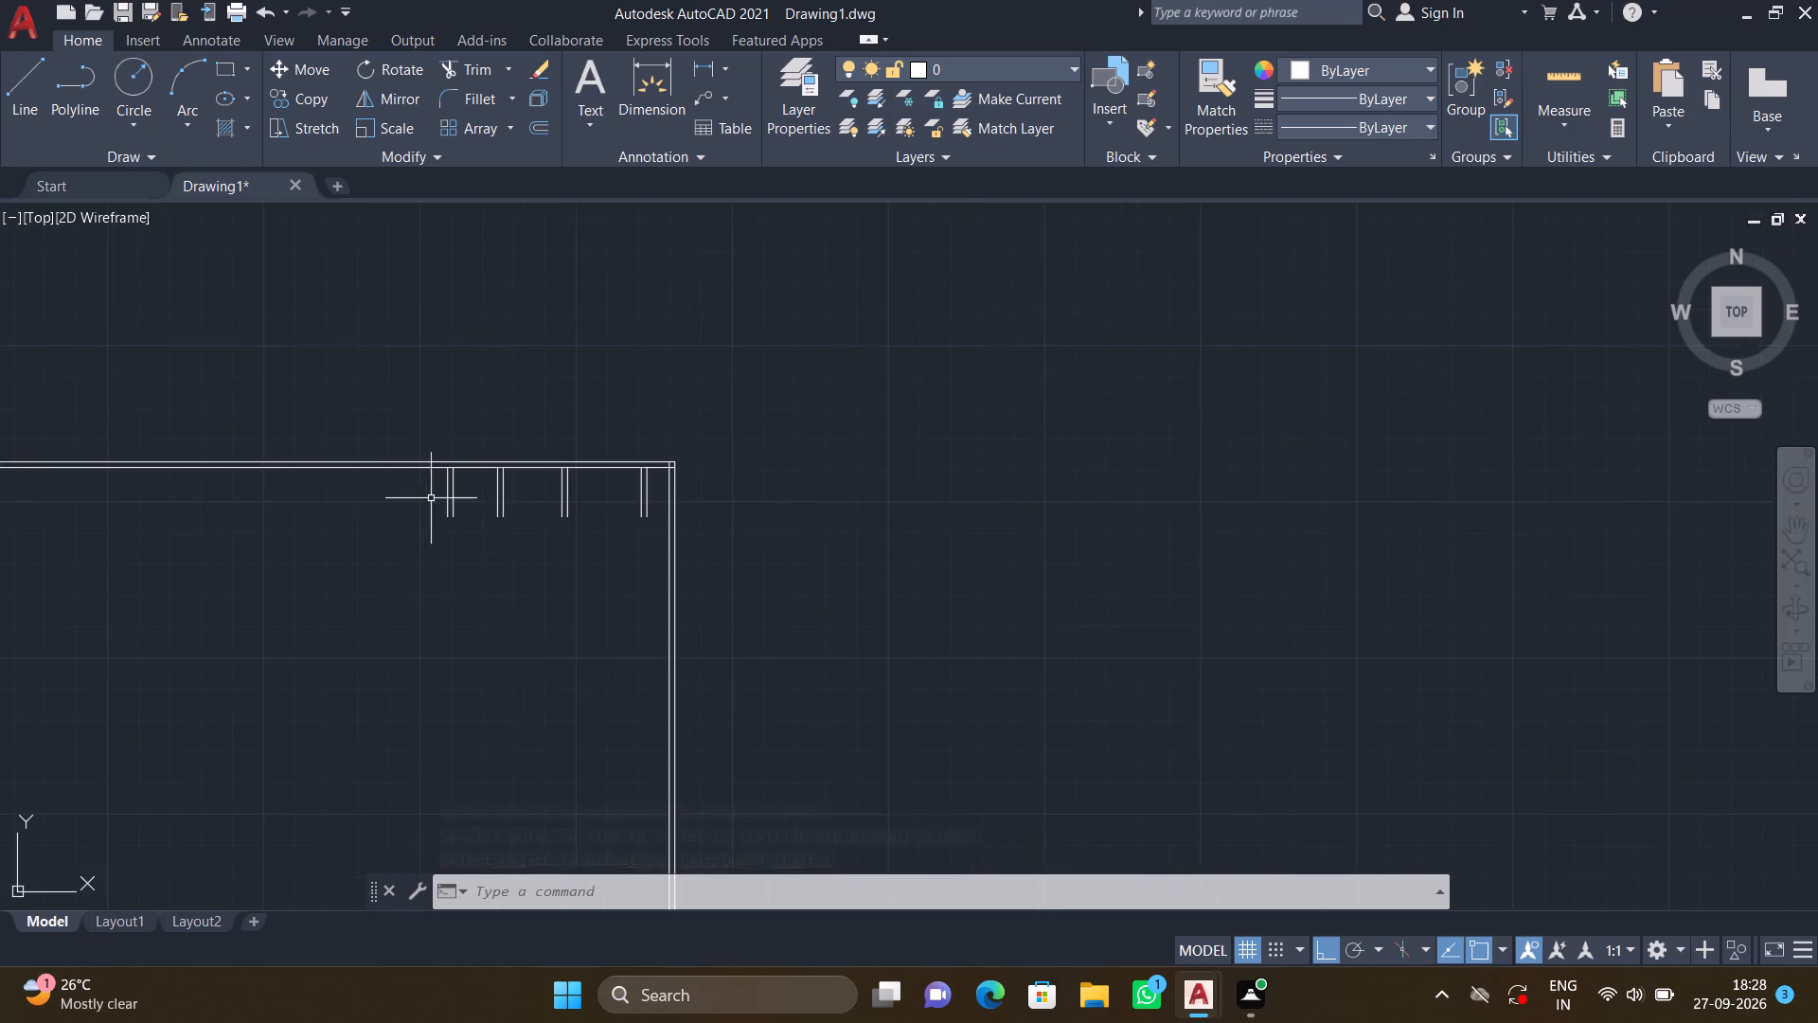
pyautogui.moveTo(442, 525); pyautogui.dragTo(721, 517, button='middle')
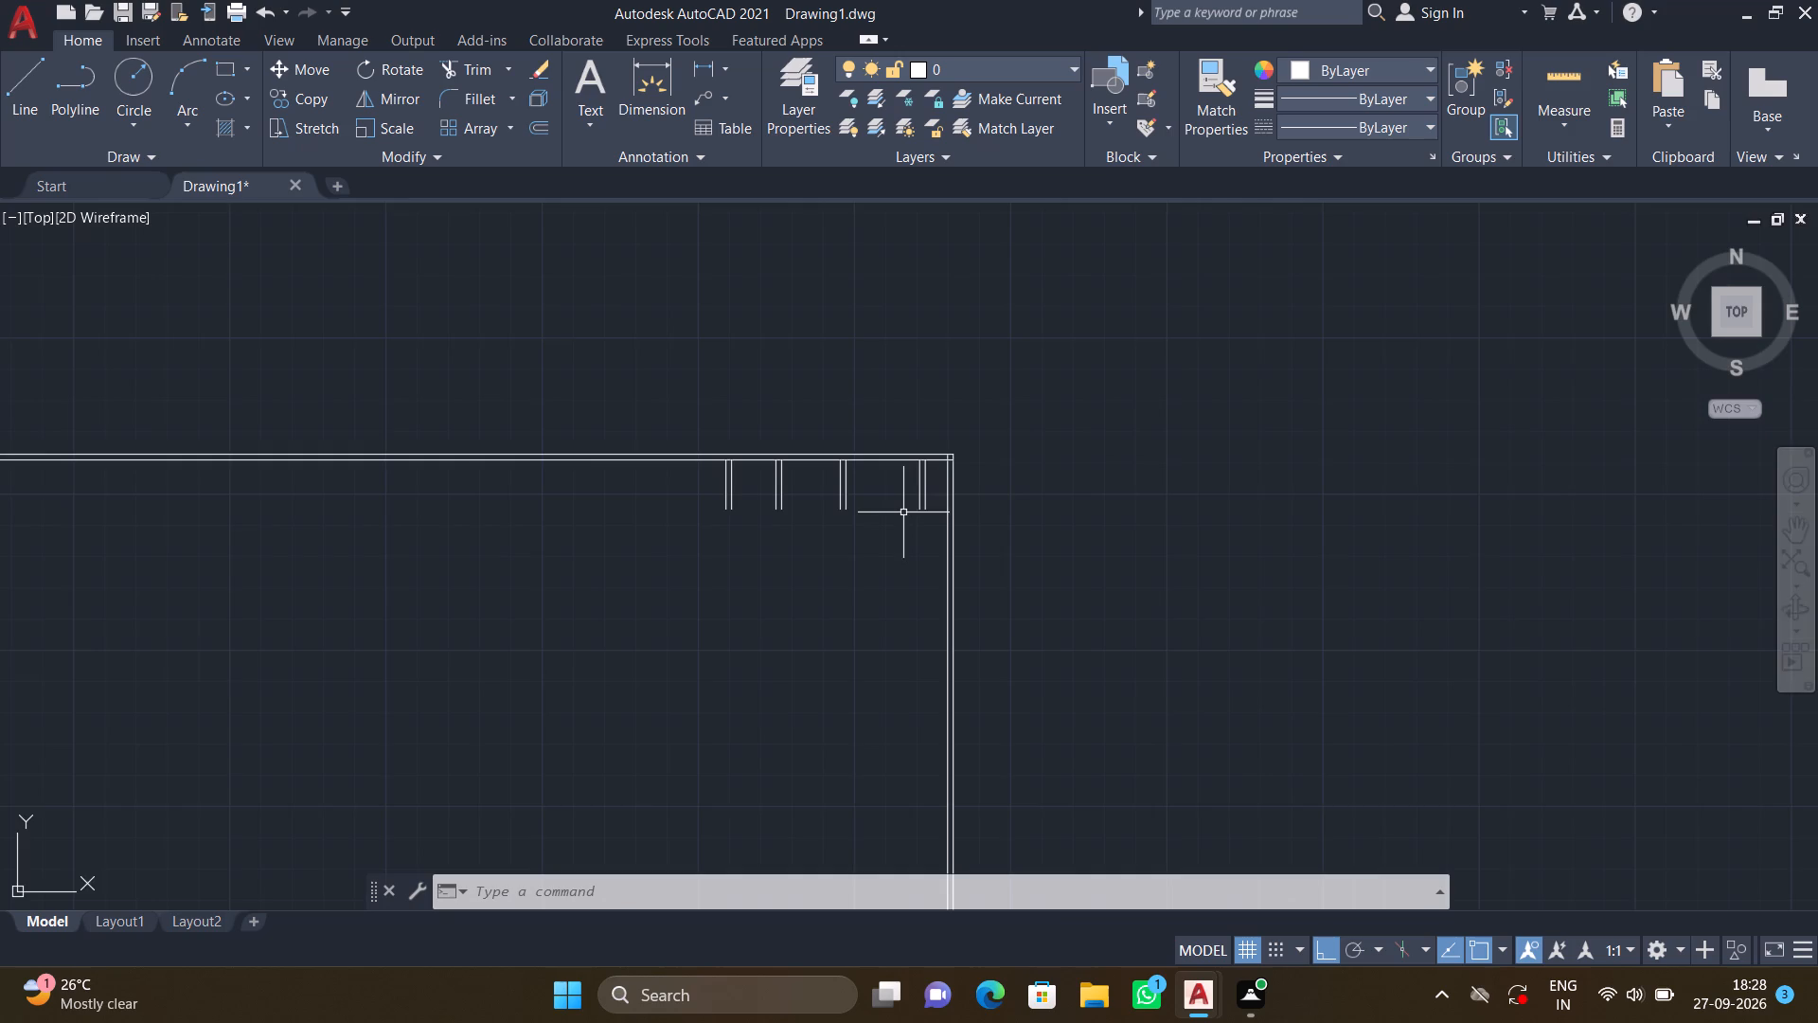
pyautogui.scroll(3, 903, 514)
pyautogui.press('o')
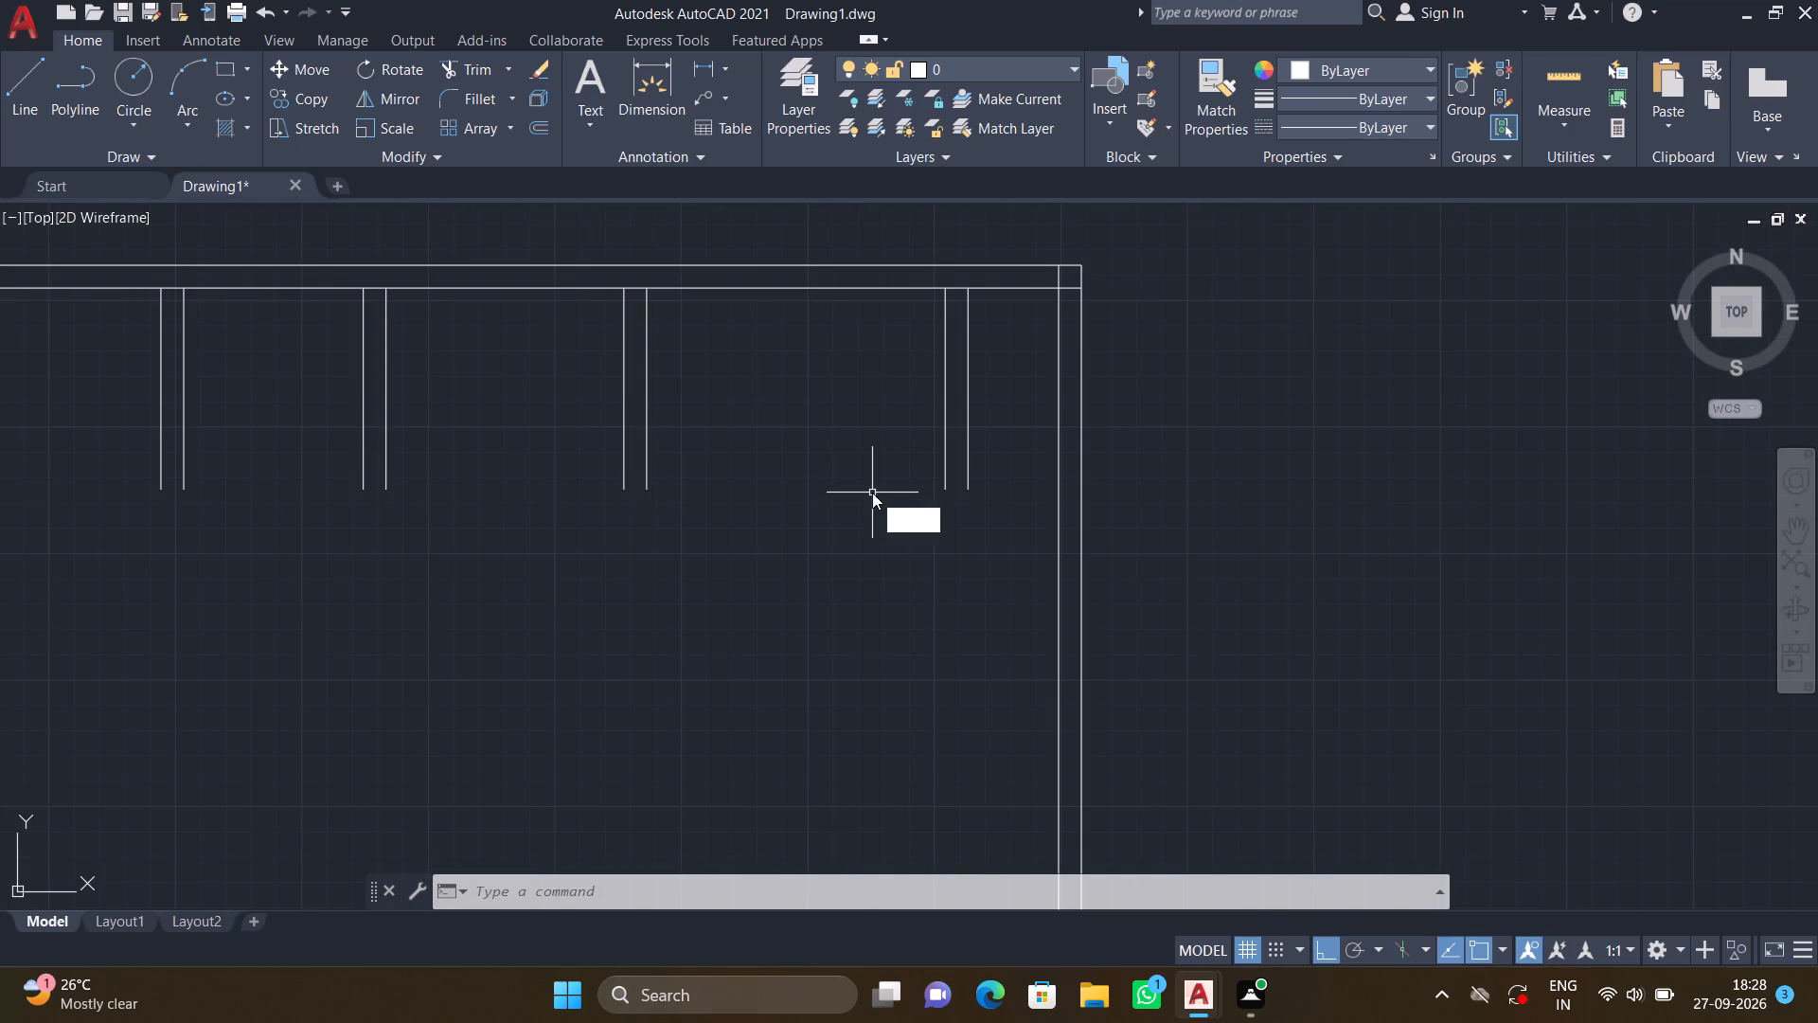
pyautogui.press('Return')
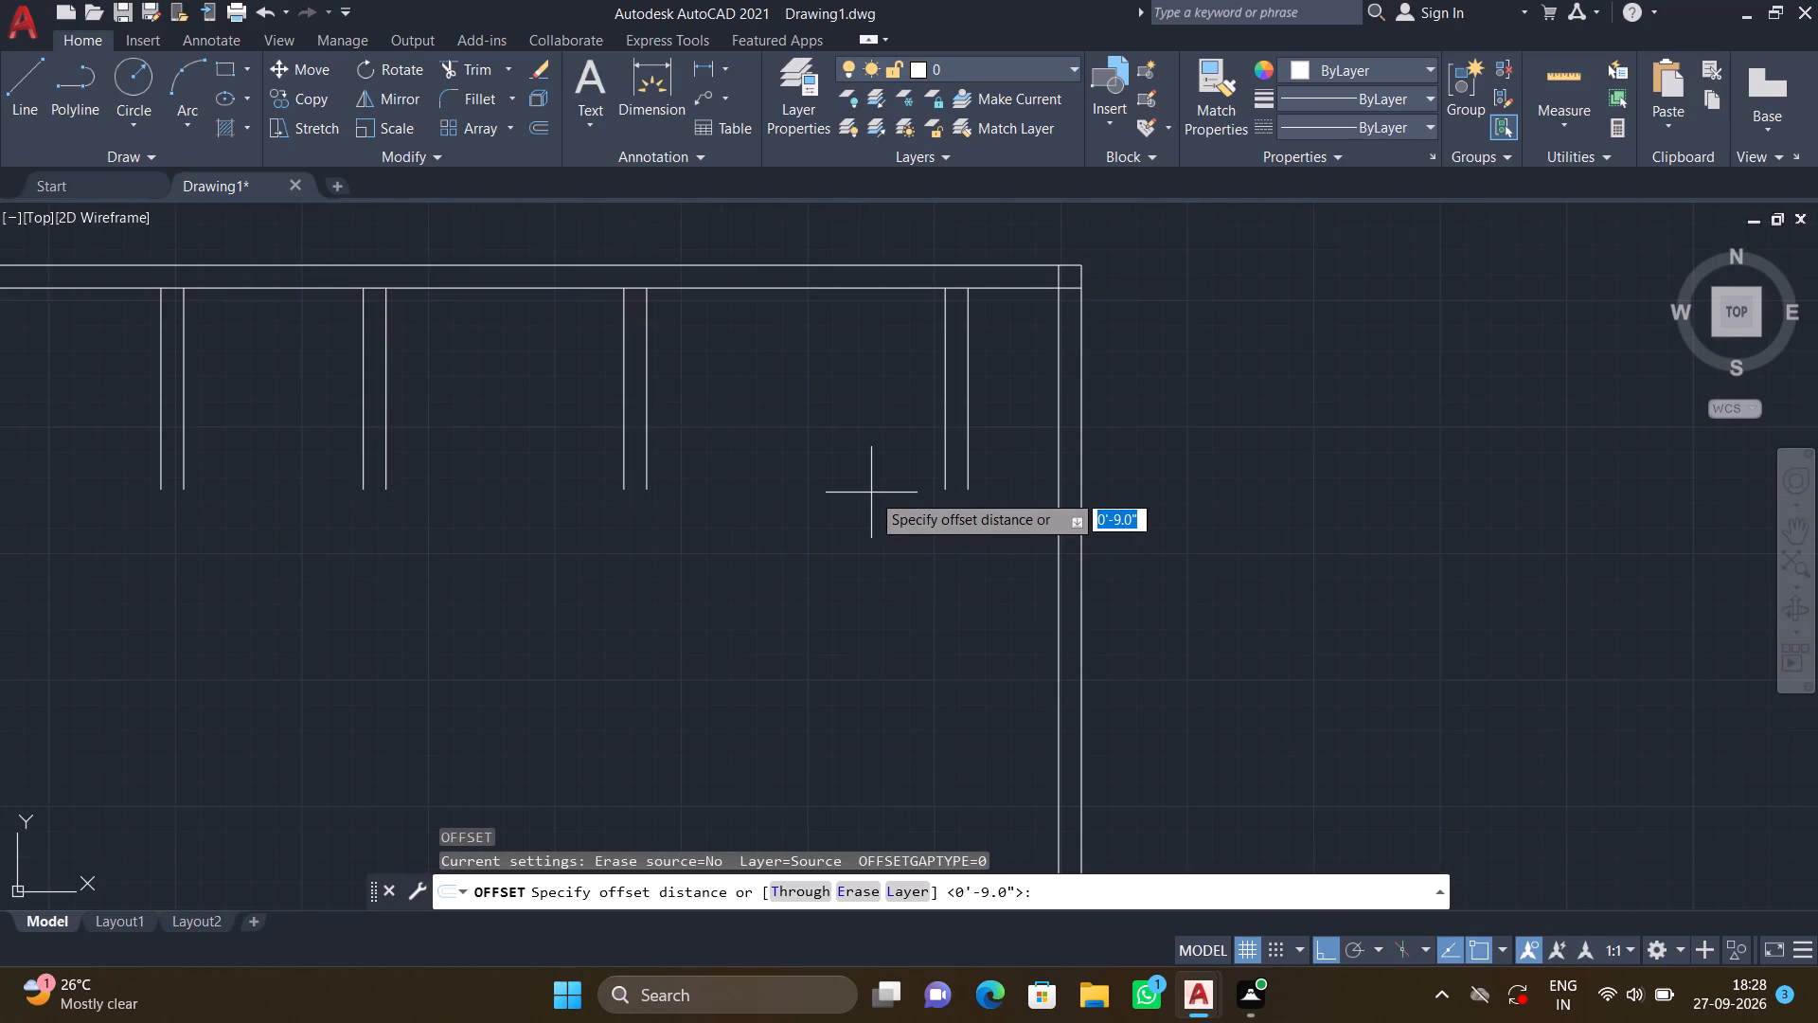
pyautogui.write("7'")
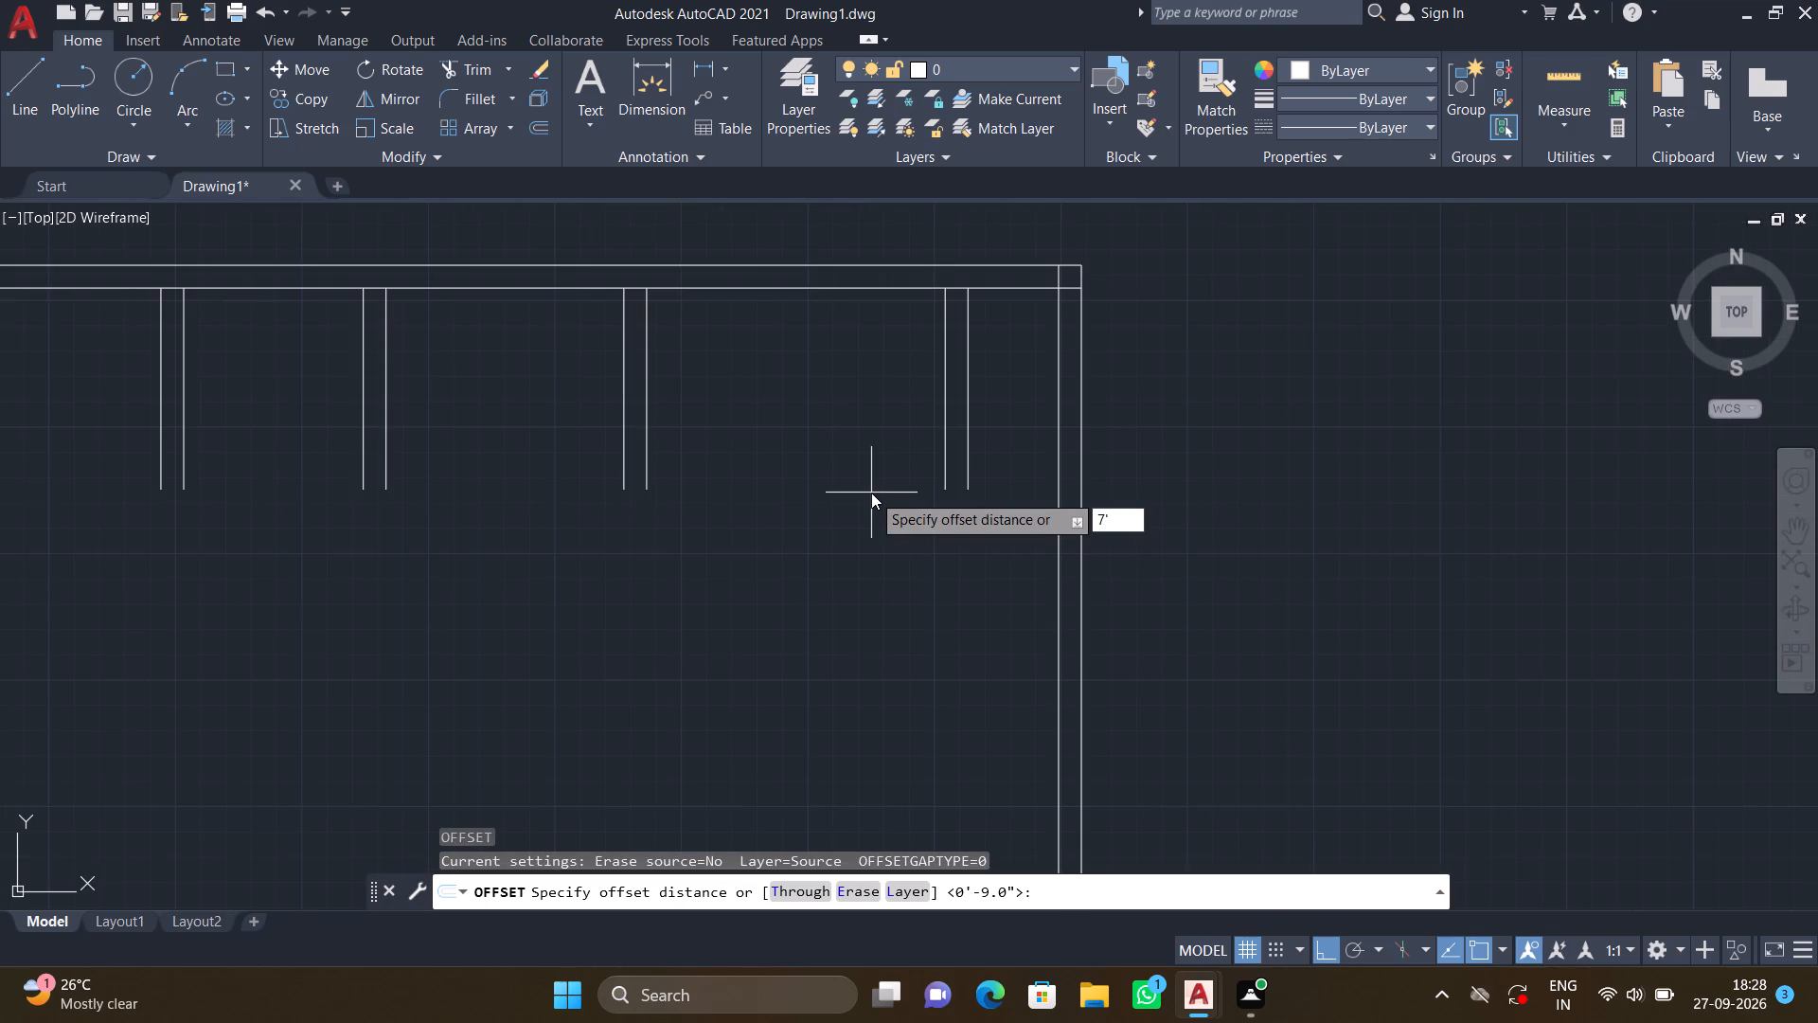
pyautogui.write('5"')
pyautogui.press('Return')
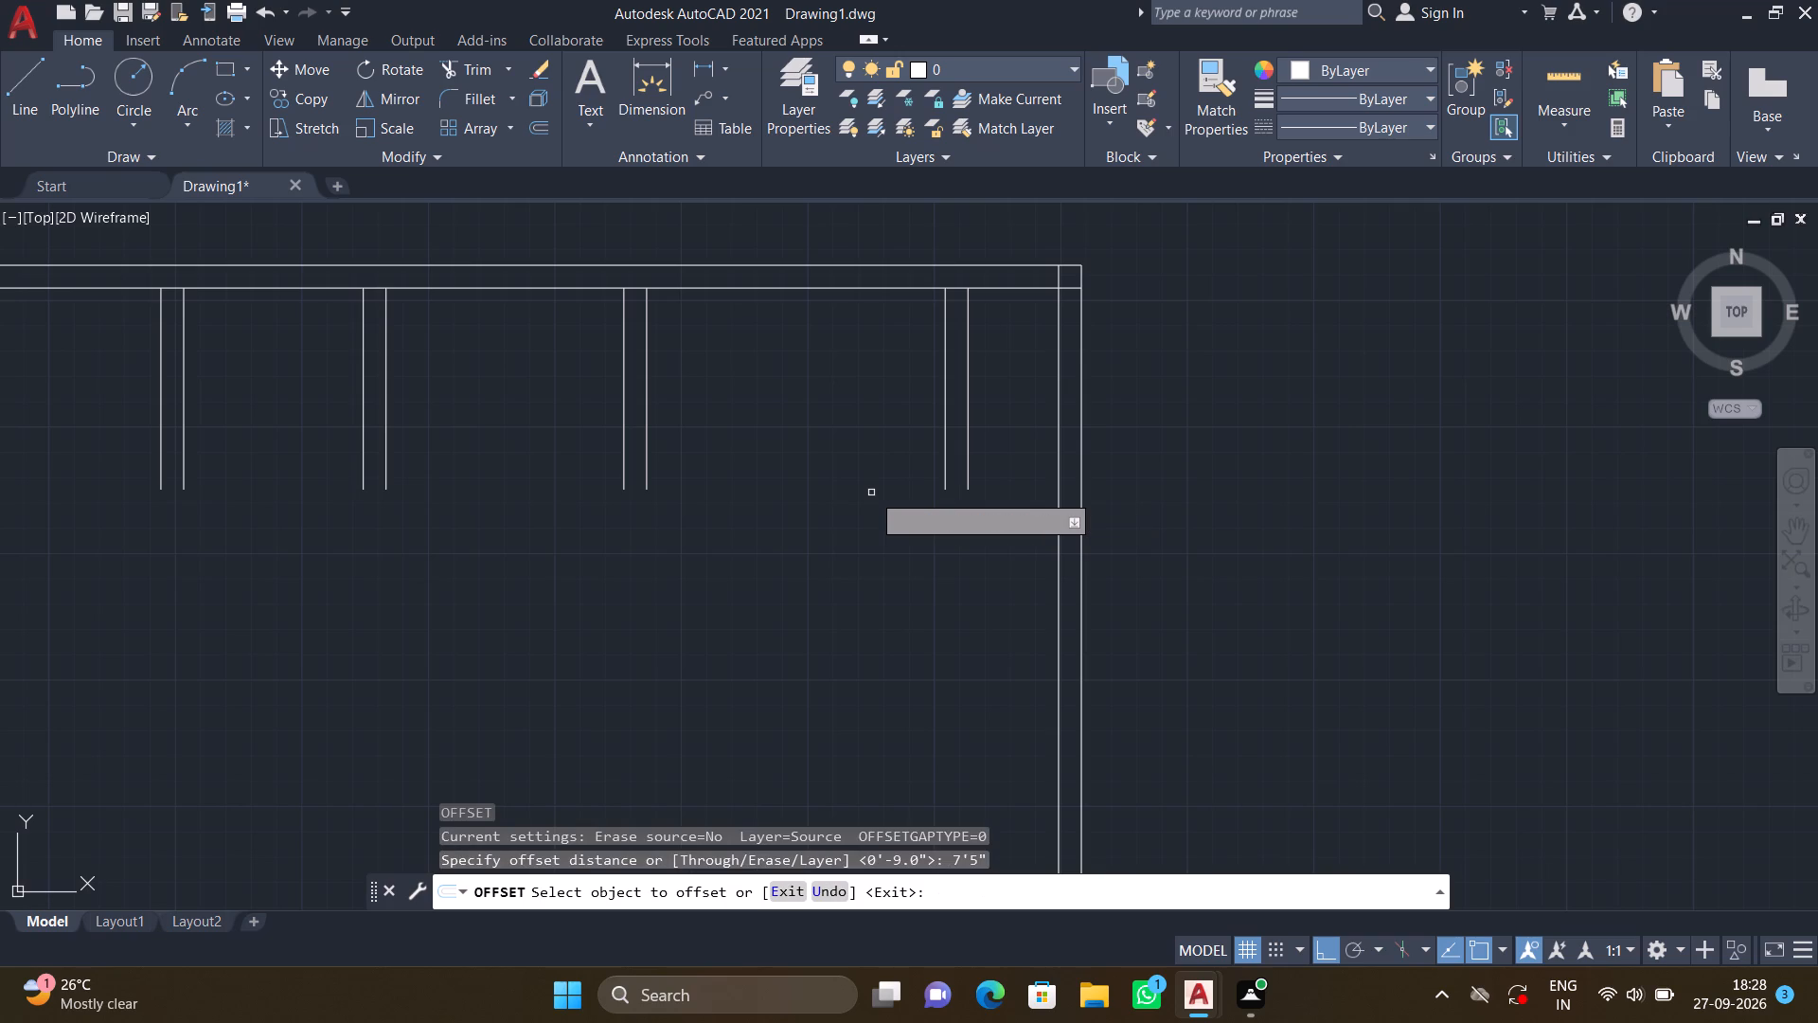
pyautogui.click(771, 288)
pyautogui.click(775, 549)
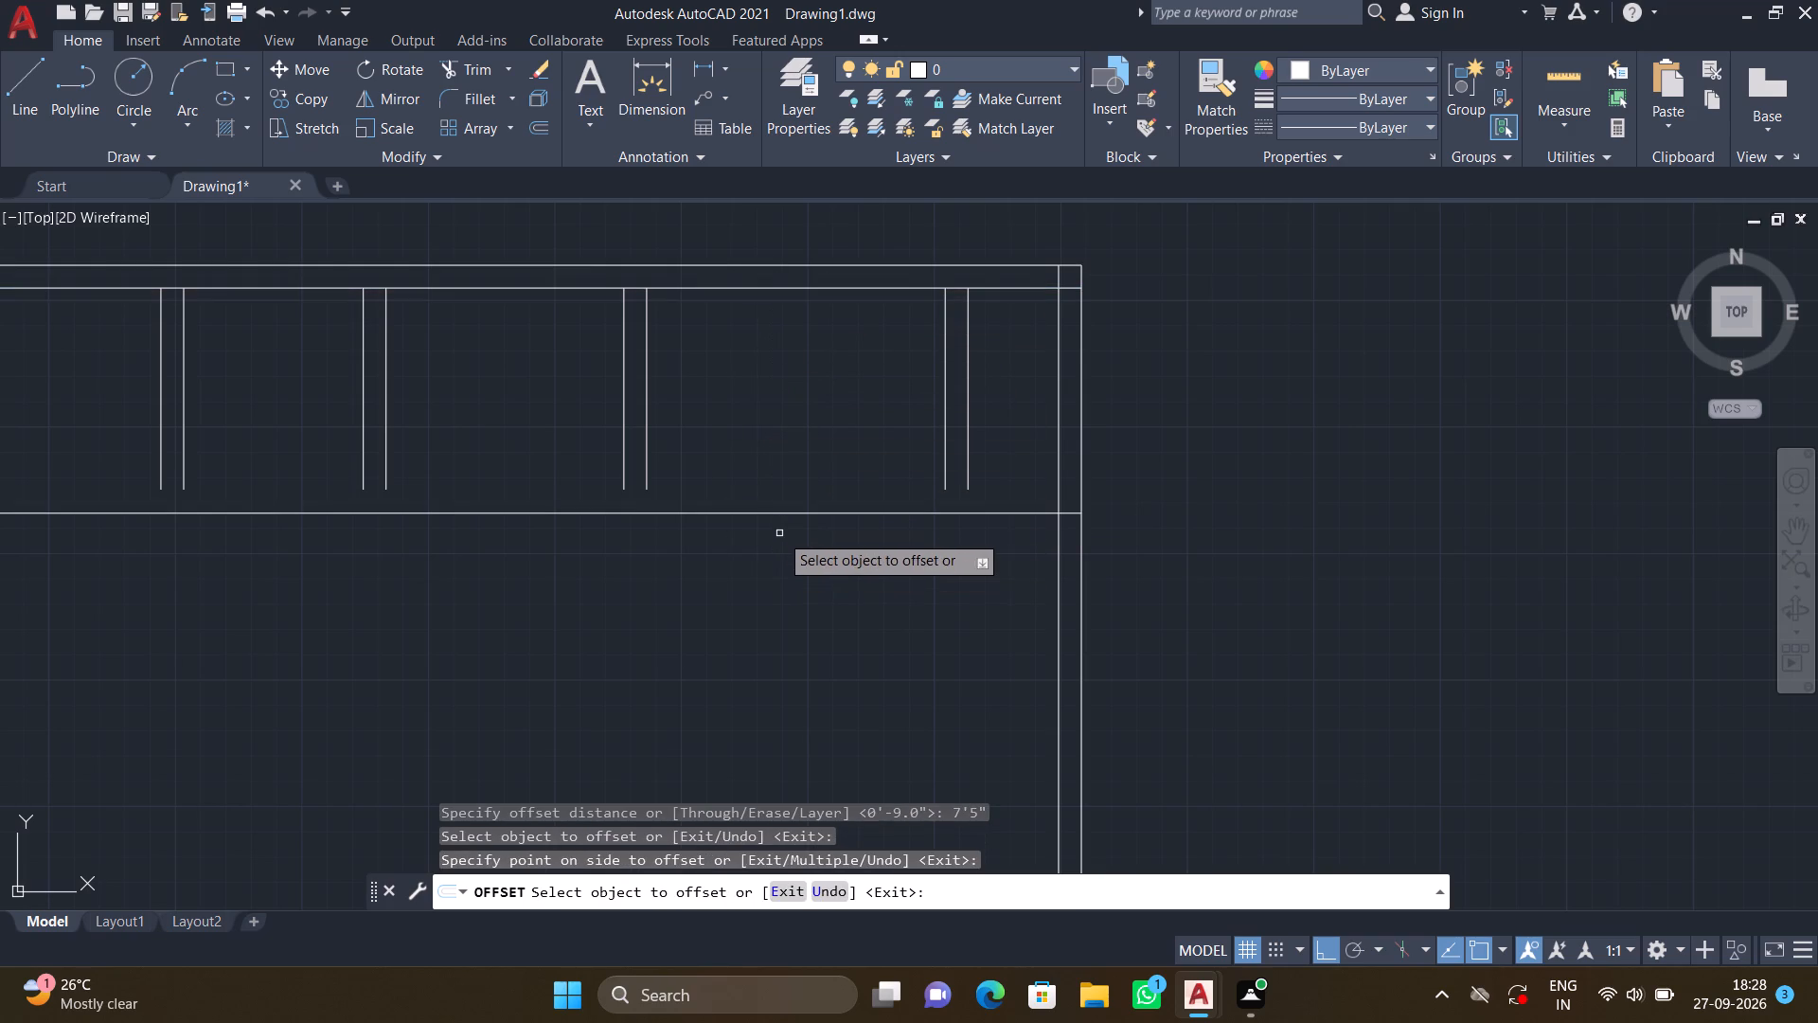
pyautogui.press('Return')
# Offset the new horizontal line 9" to the south, forming a double-line interior wall.
pyautogui.press('o')
pyautogui.press('Return')
pyautogui.write('9"')
pyautogui.press('Return')
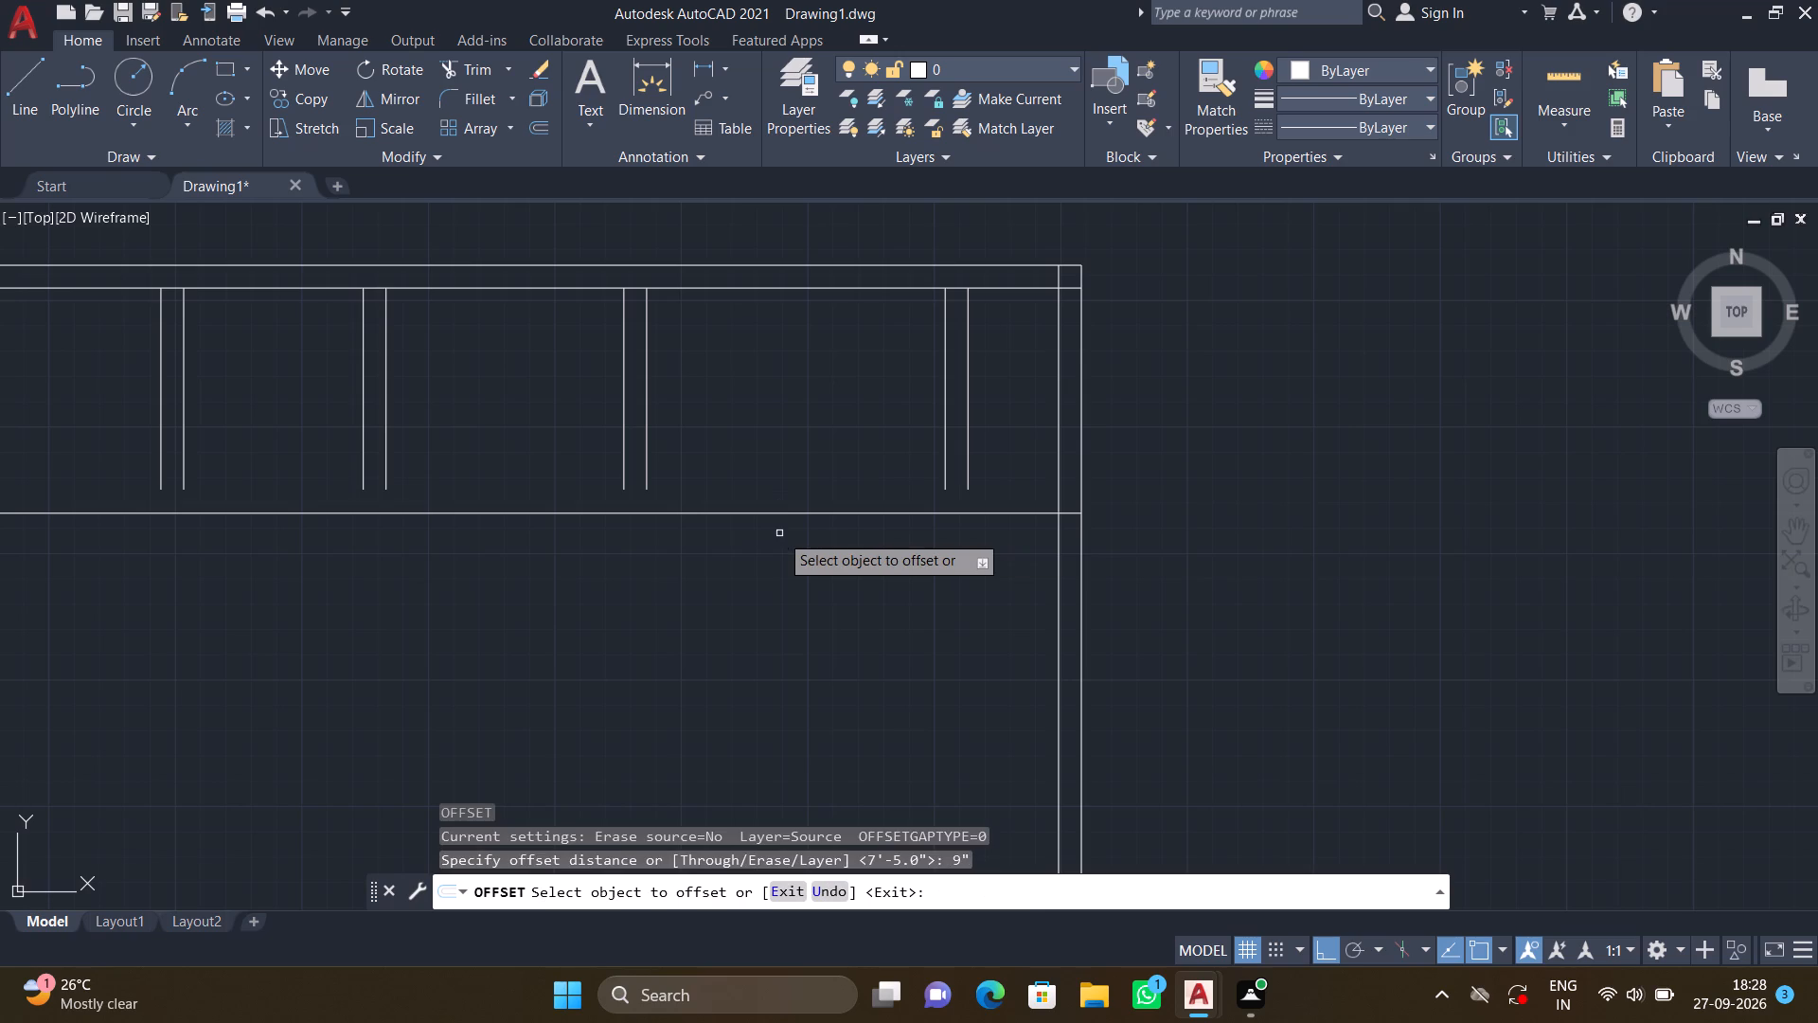
pyautogui.click(754, 511)
pyautogui.click(736, 610)
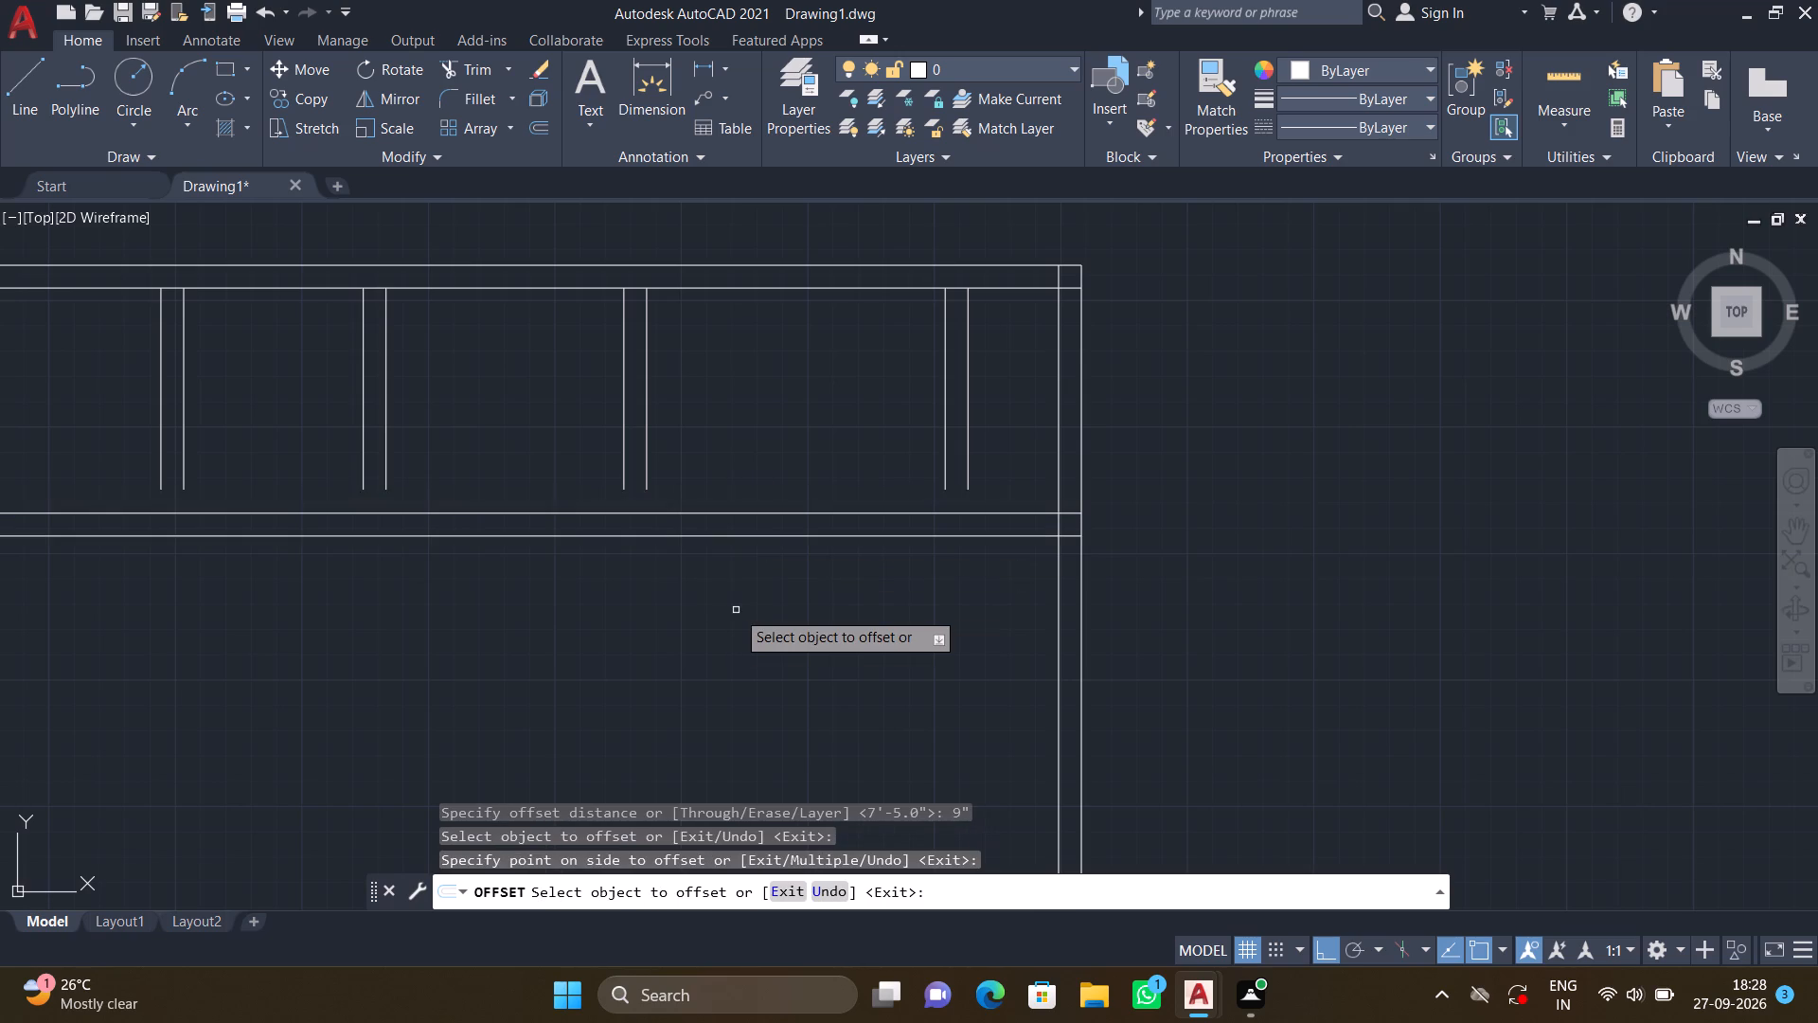
pyautogui.press('Return')
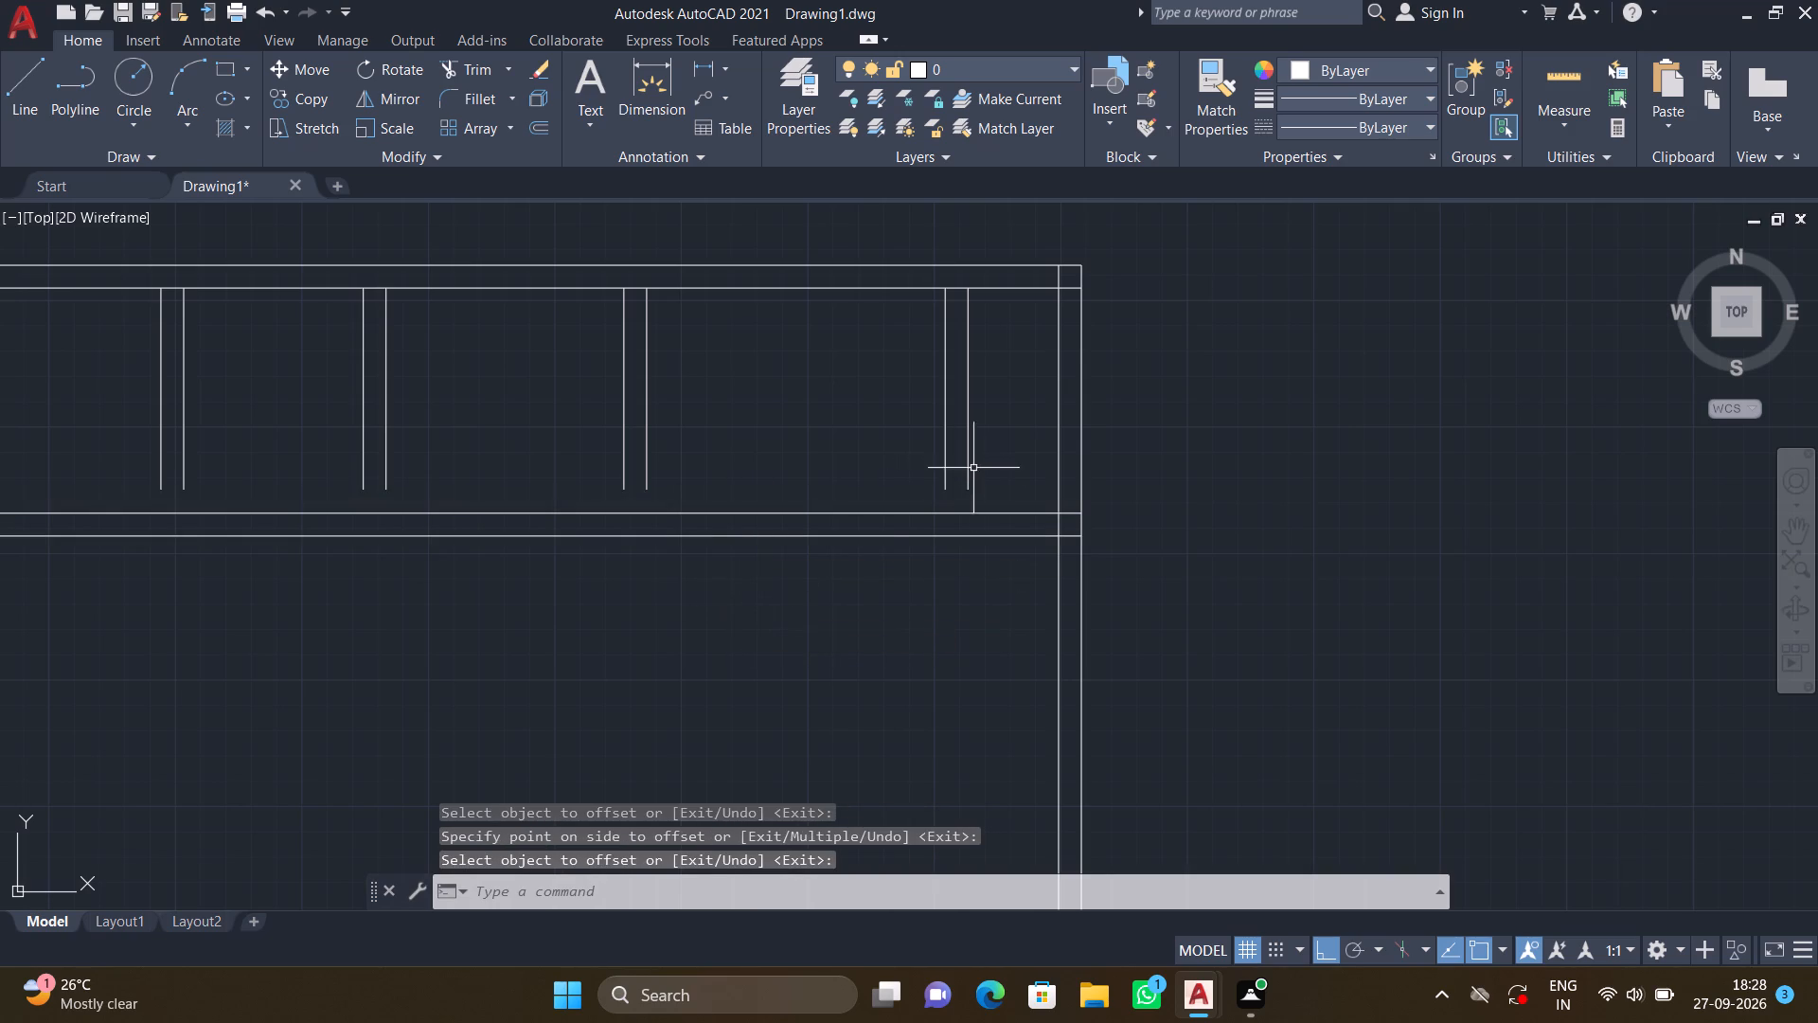
# Extend both lines of the two easternmost short vertical pairs down to the upper line of the horizontal interior wall.
pyautogui.scroll(2, 971, 483)
pyautogui.moveTo(946, 497); pyautogui.dragTo(966, 433, button='middle')
pyautogui.scroll(2, 941, 472)
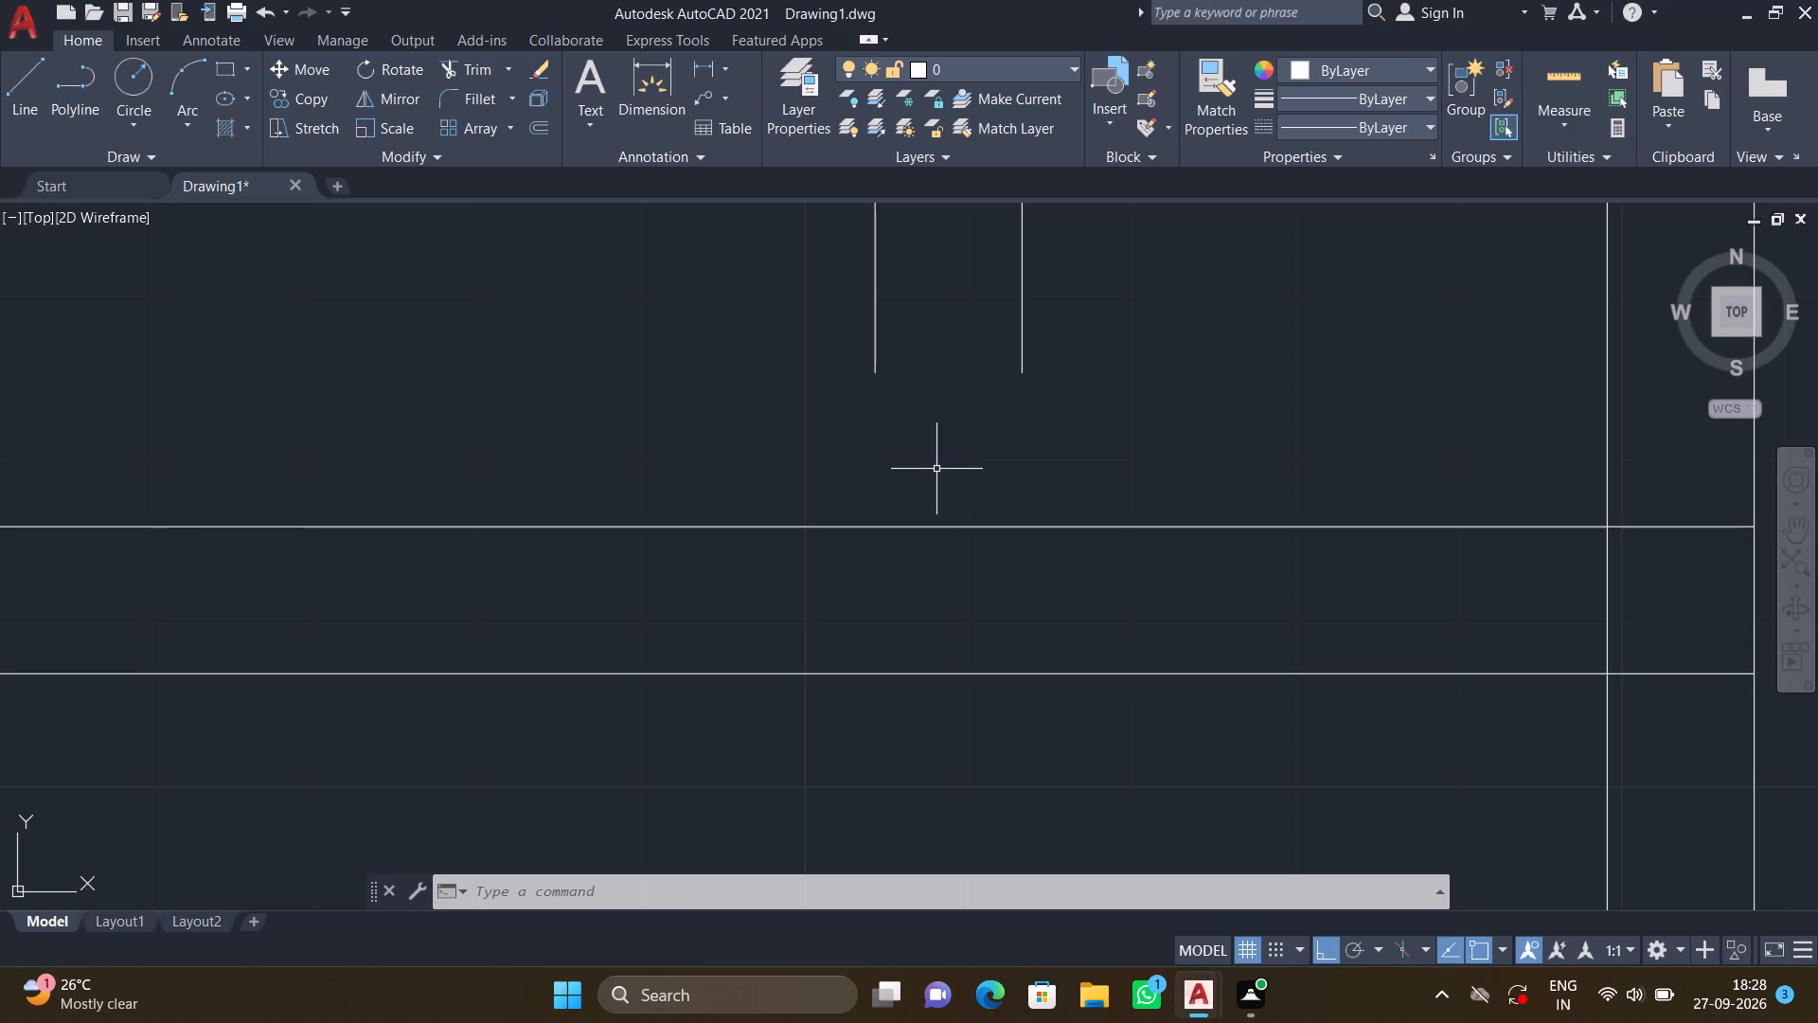
pyautogui.write('EX')
pyautogui.press('Return')
pyautogui.click(1020, 344)
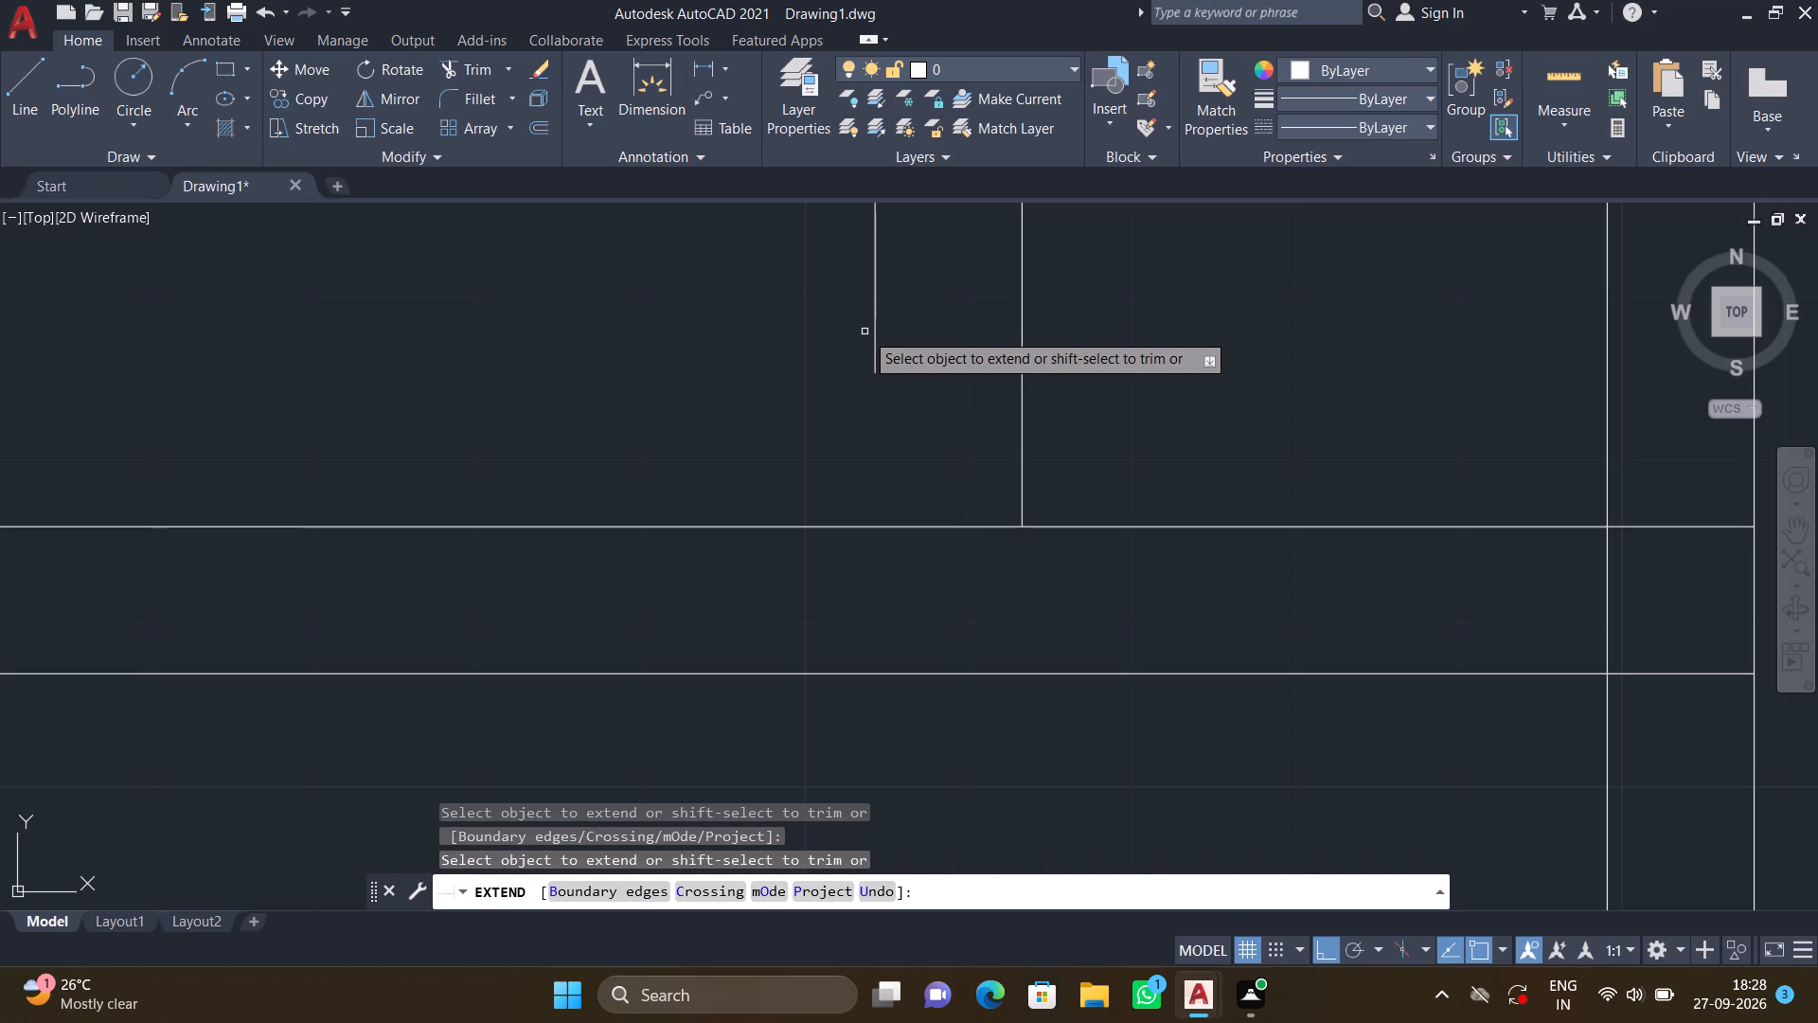
pyautogui.click(874, 329)
pyautogui.scroll(-4, 694, 440)
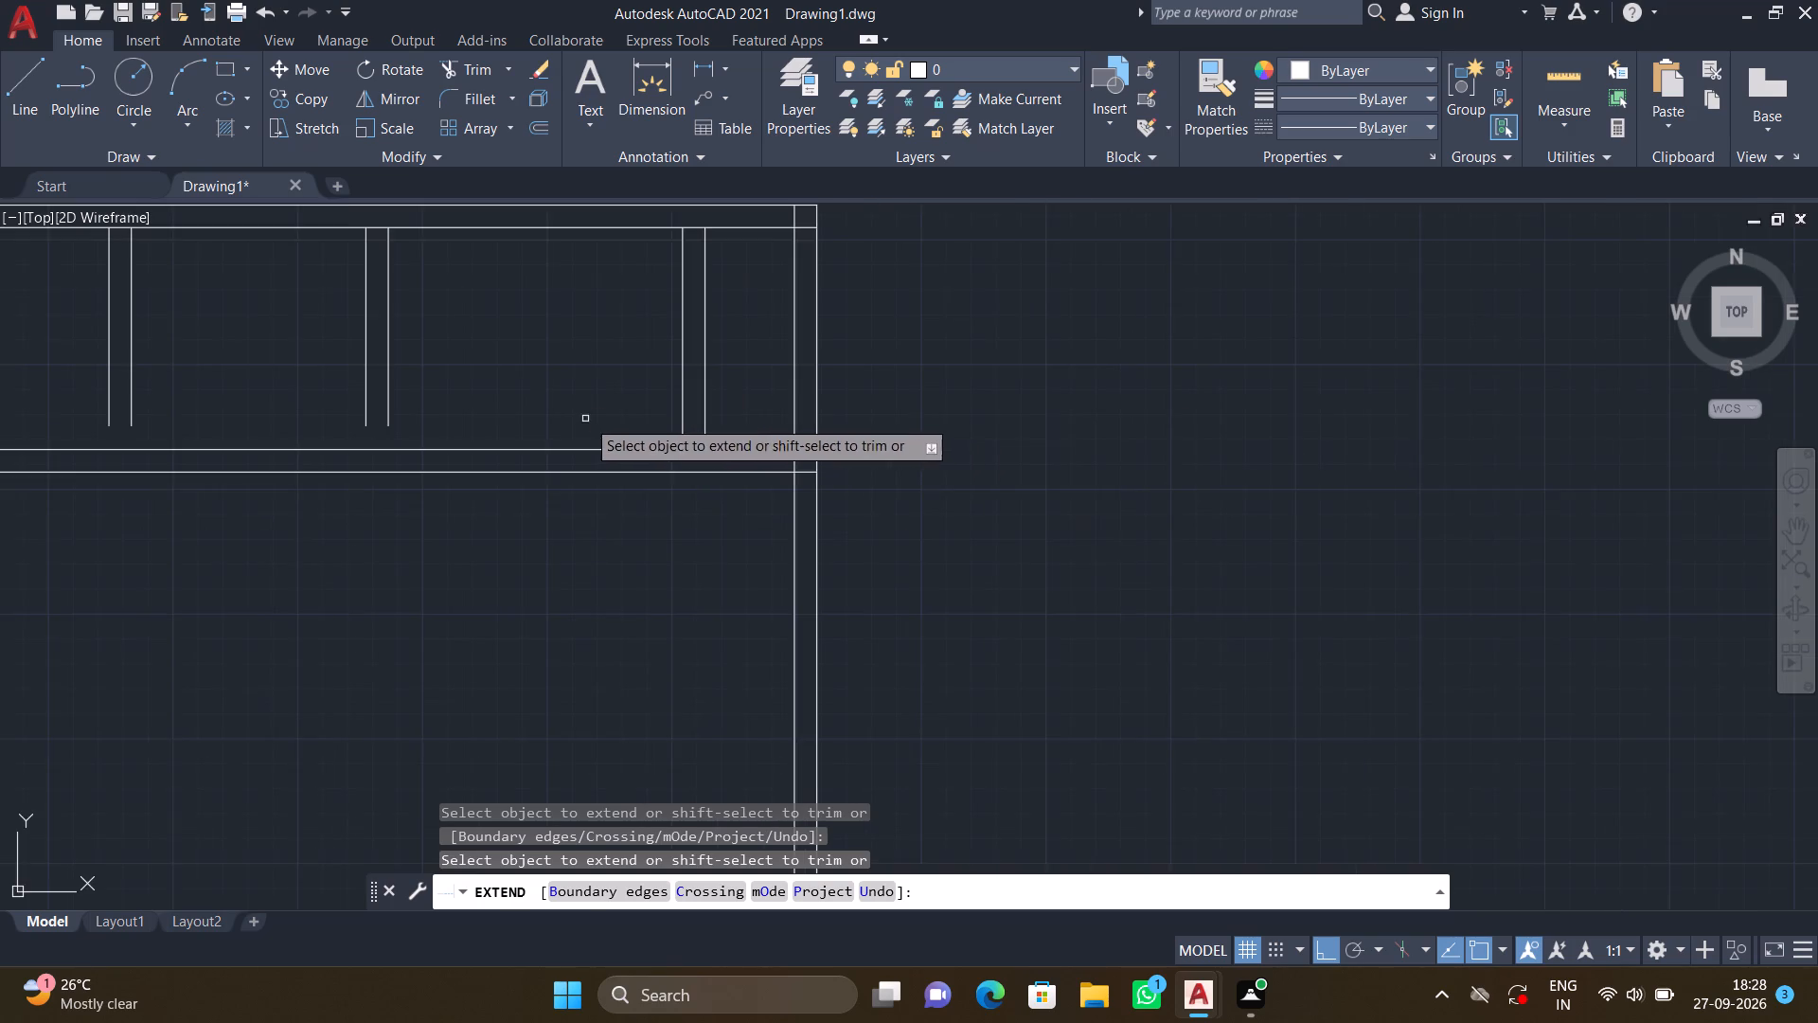
pyautogui.moveTo(599, 423); pyautogui.dragTo(1190, 402, button='middle')
pyautogui.scroll(4, 965, 392)
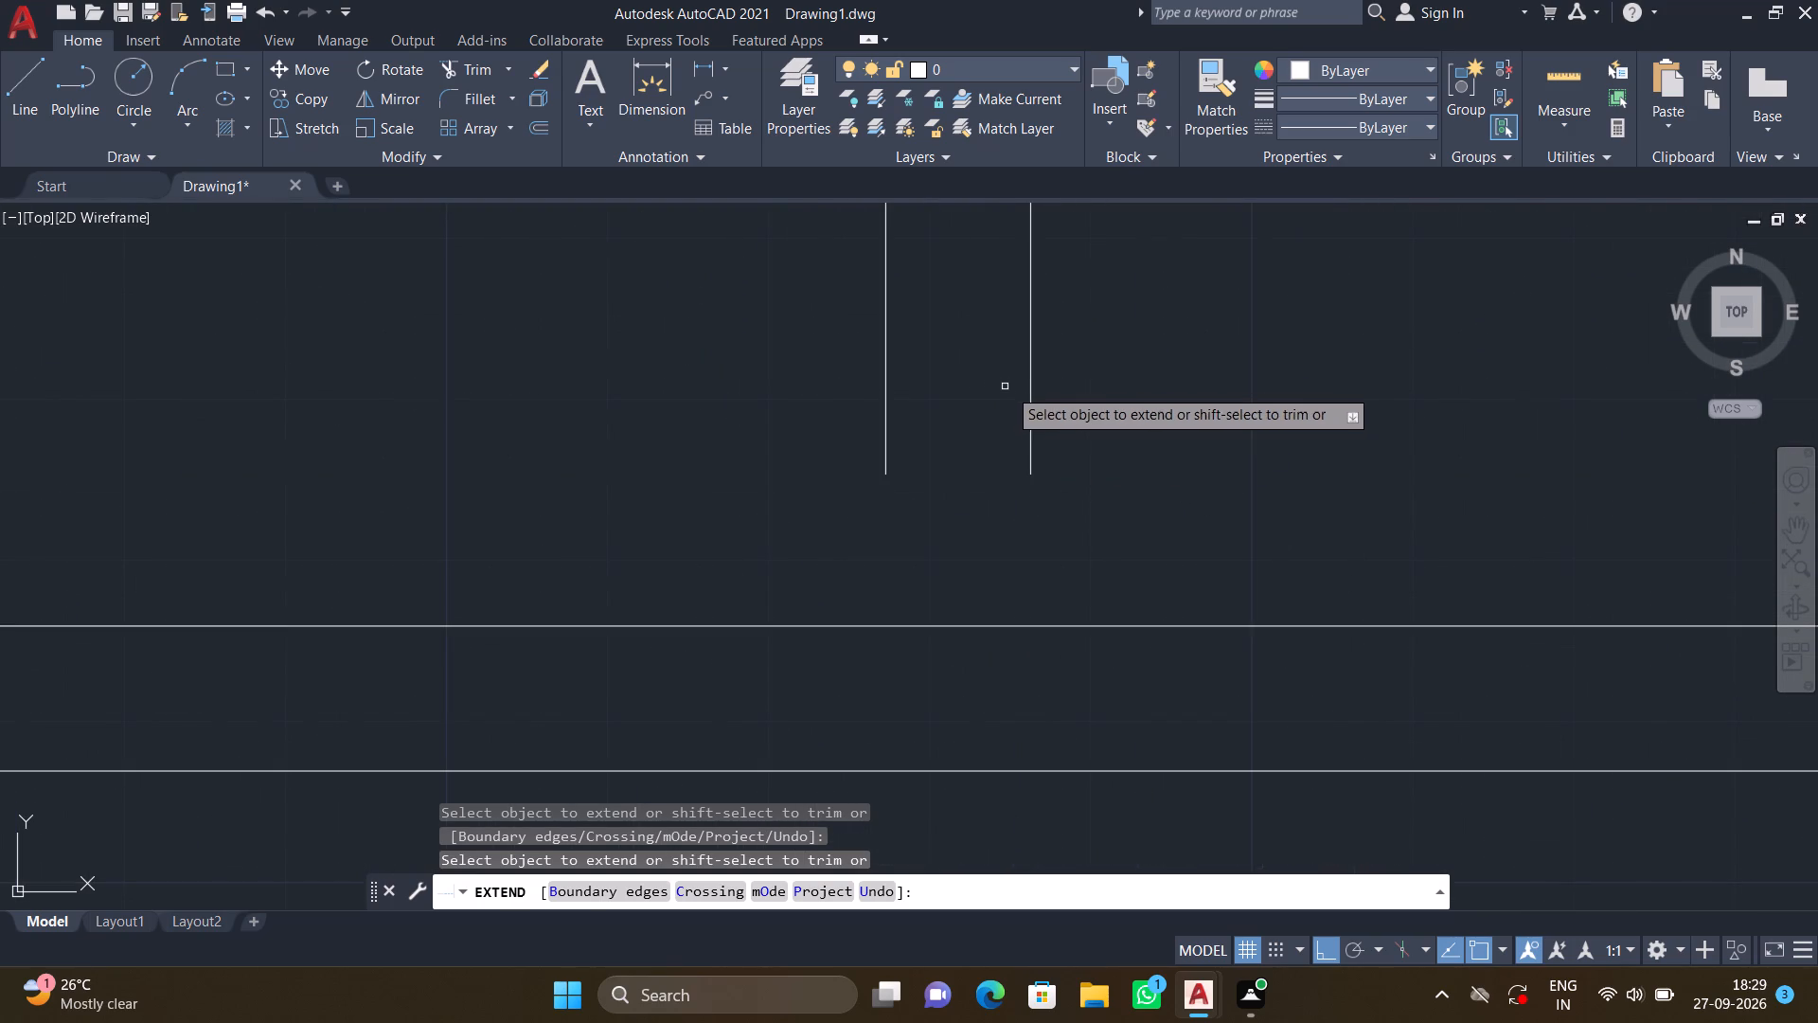
pyautogui.click(1031, 378)
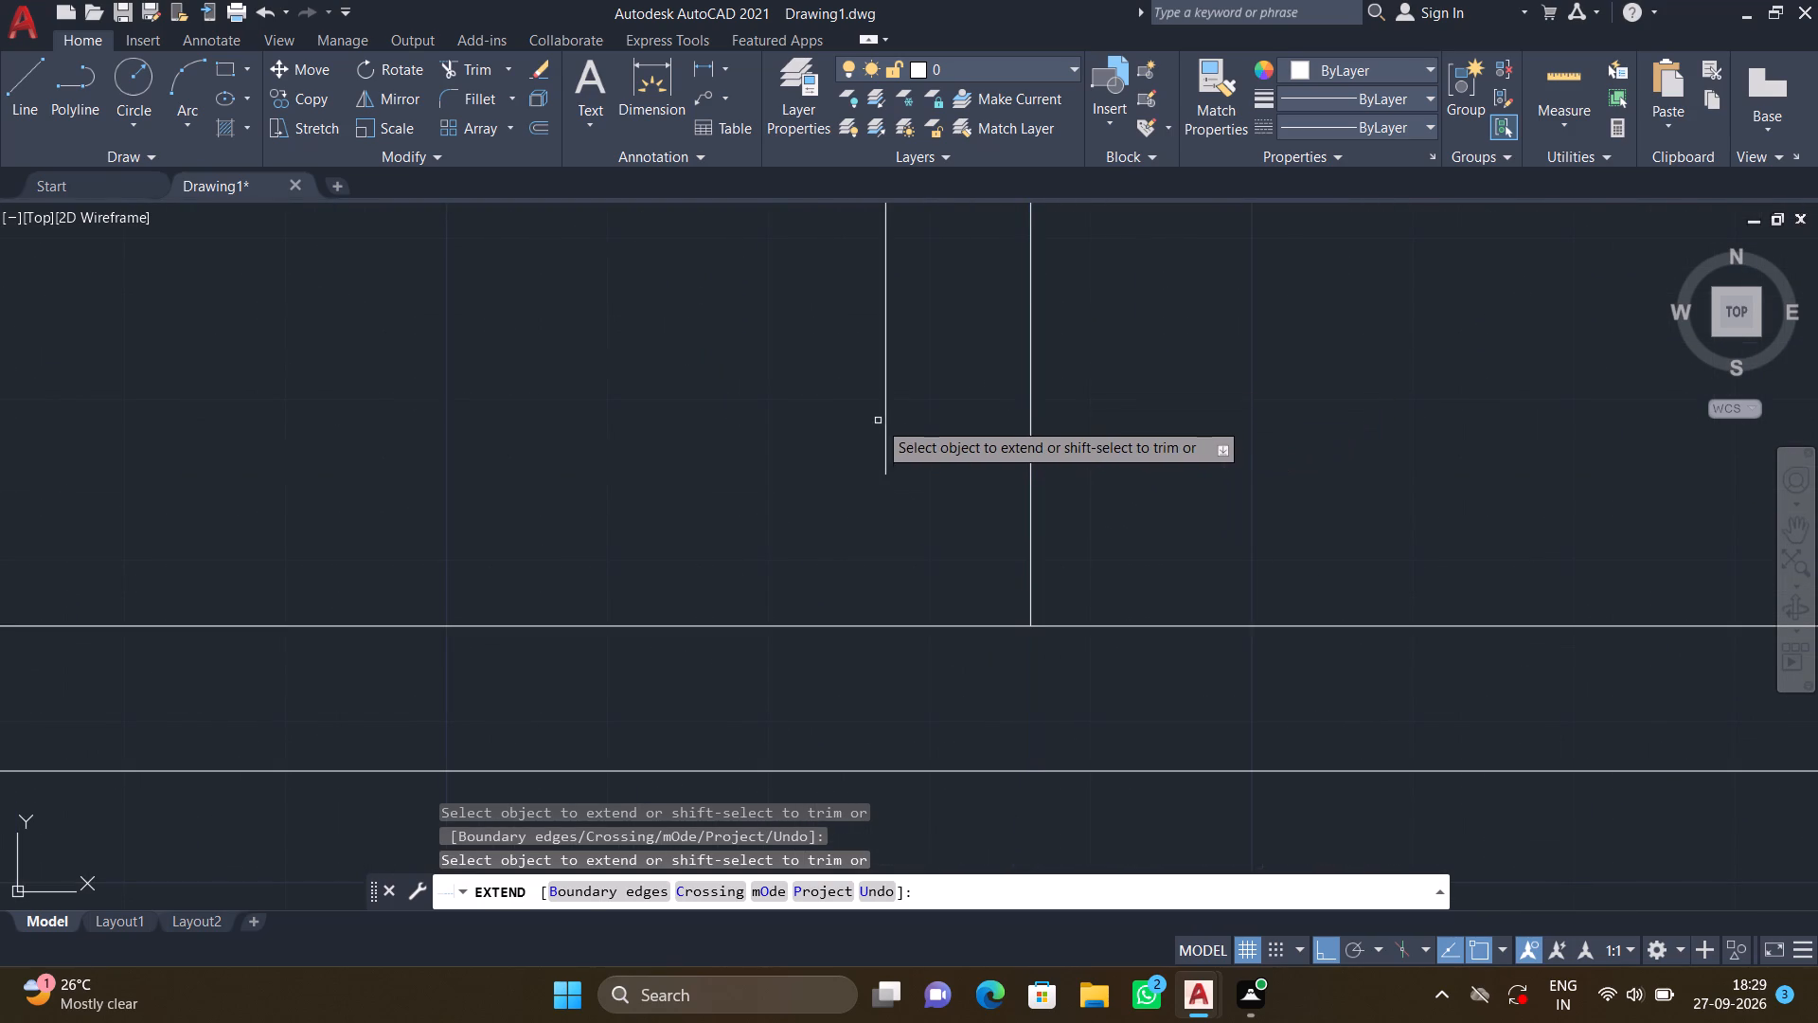
pyautogui.click(883, 411)
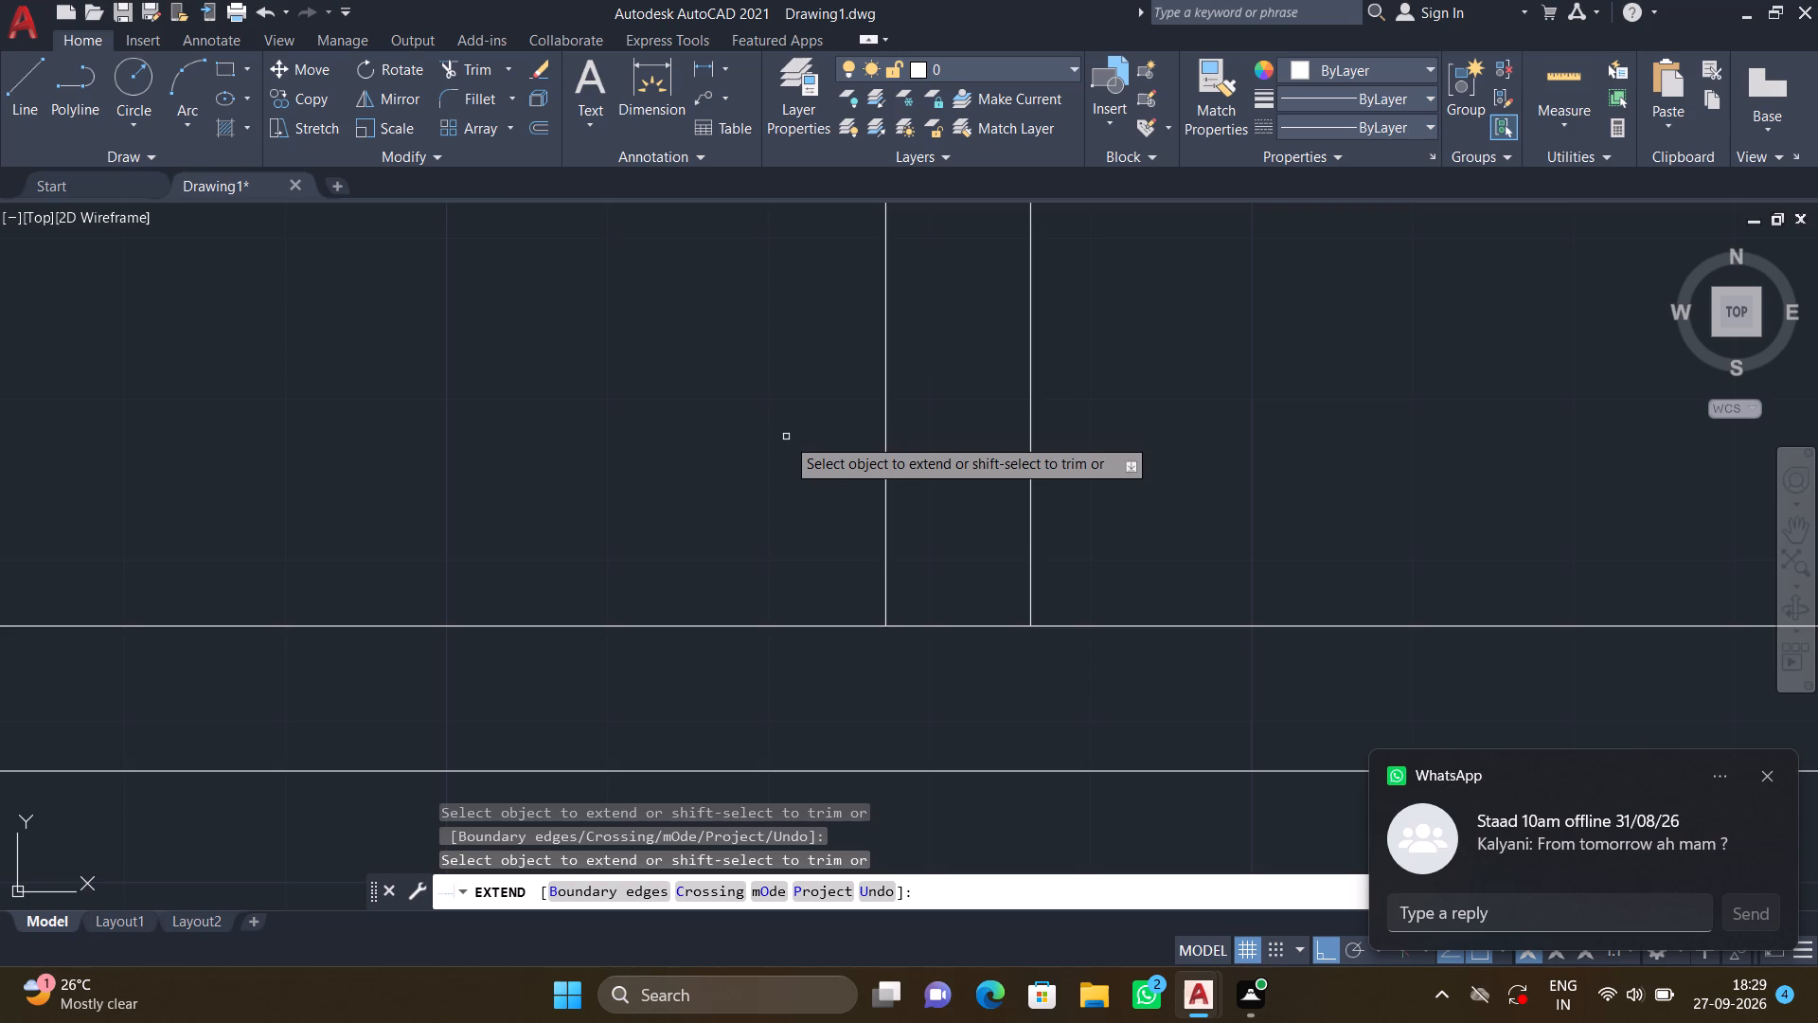
# Extend both lines of the two westernmost short vertical pairs down to the upper line of the horizontal interior wall.
pyautogui.scroll(-4, 774, 440)
pyautogui.moveTo(667, 451); pyautogui.dragTo(951, 422, button='middle')
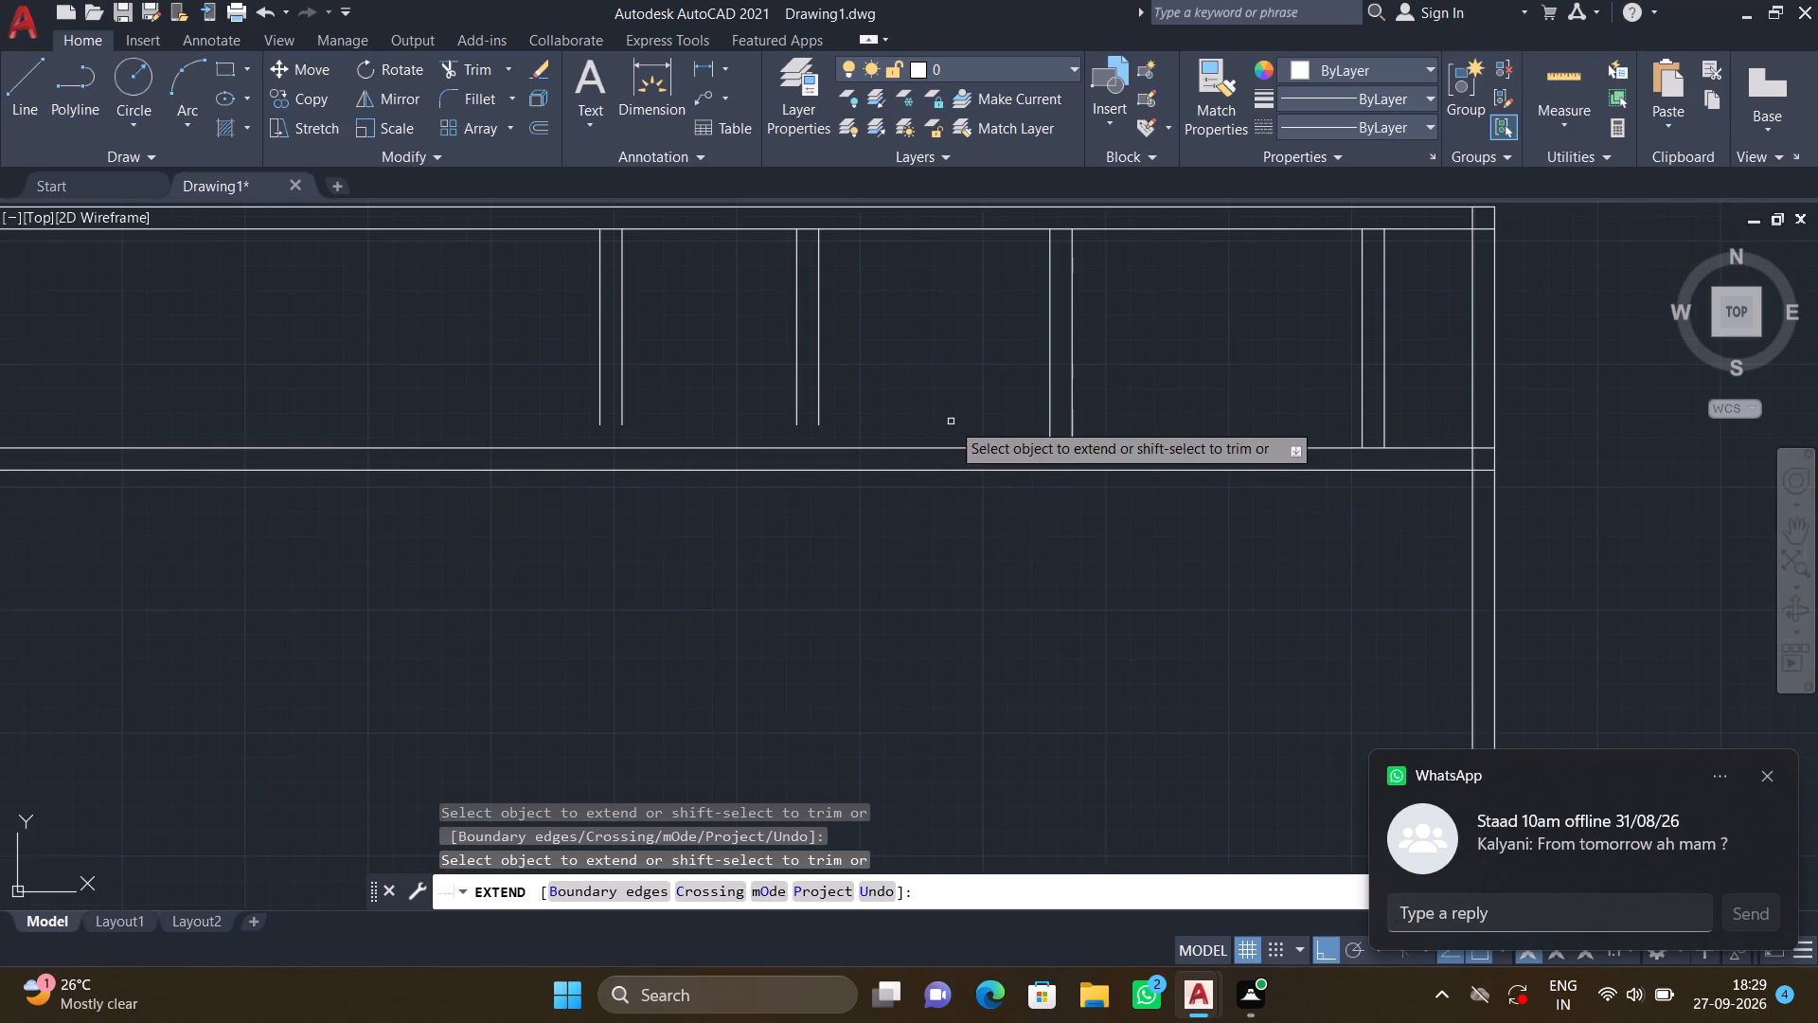
pyautogui.scroll(2, 840, 412)
pyautogui.click(775, 404)
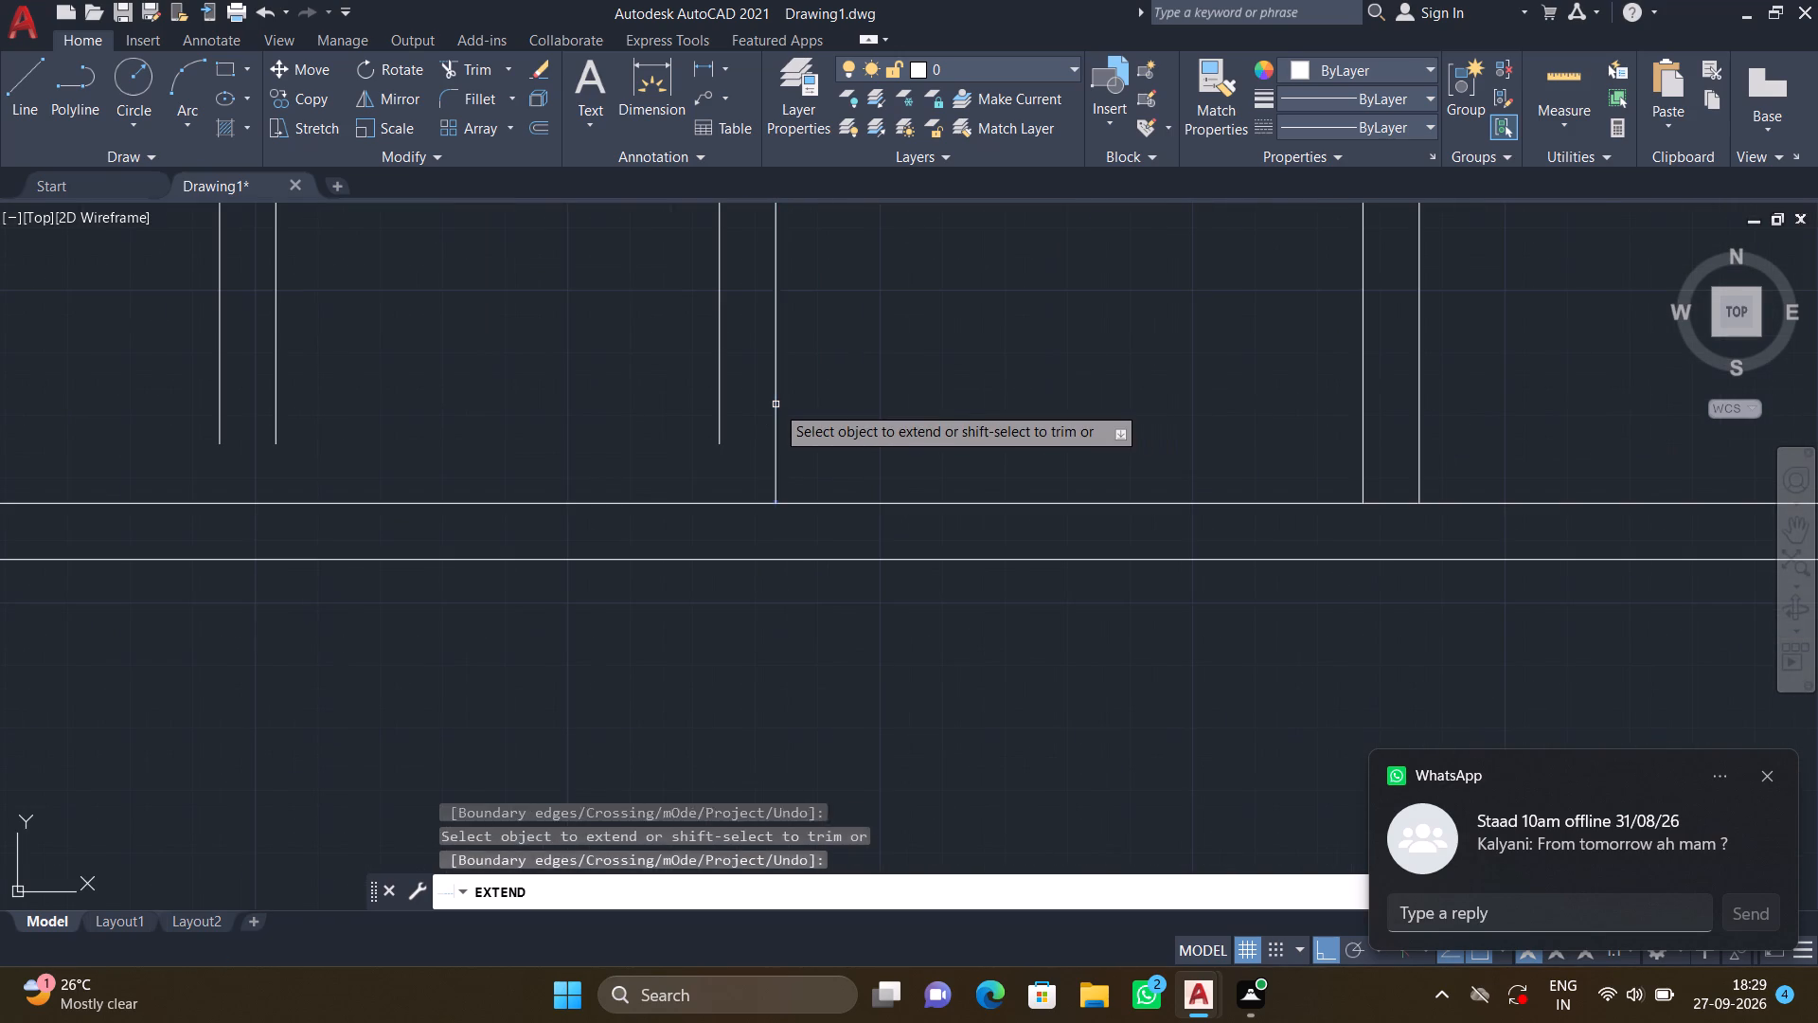
pyautogui.click(714, 396)
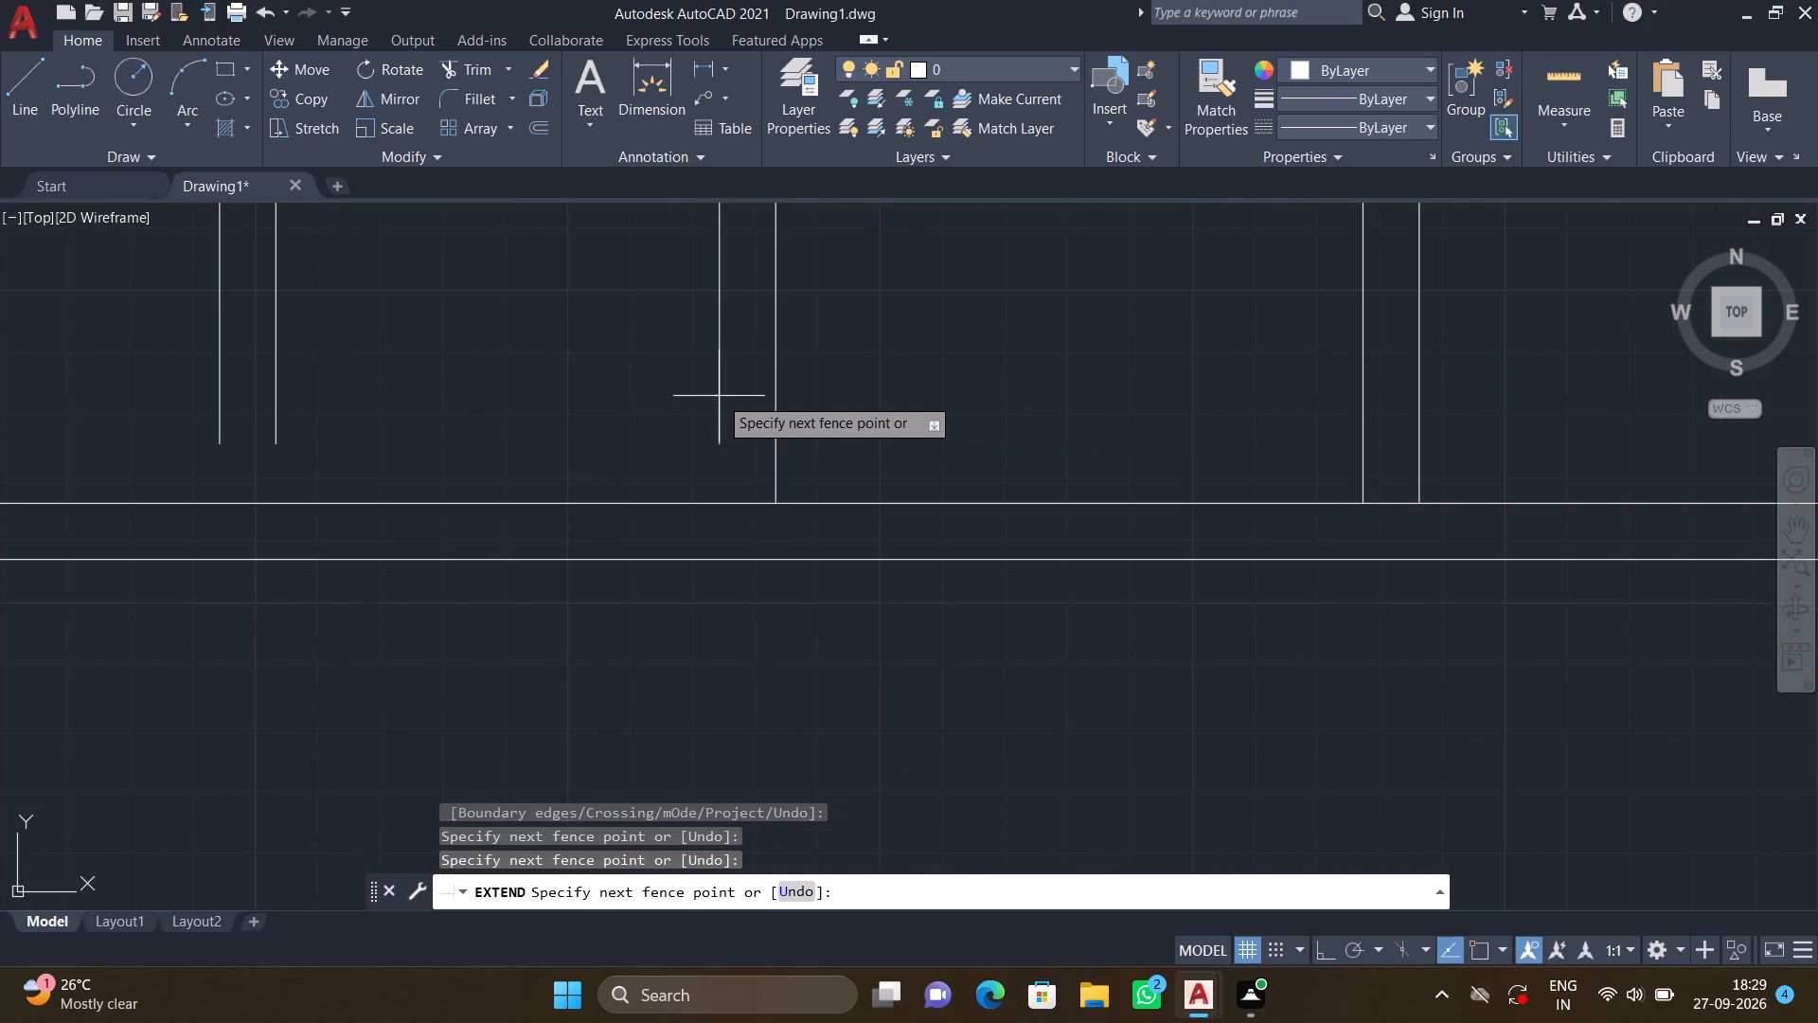
pyautogui.press('Escape')
pyautogui.write('EX')
pyautogui.press('Return')
pyautogui.click(716, 409)
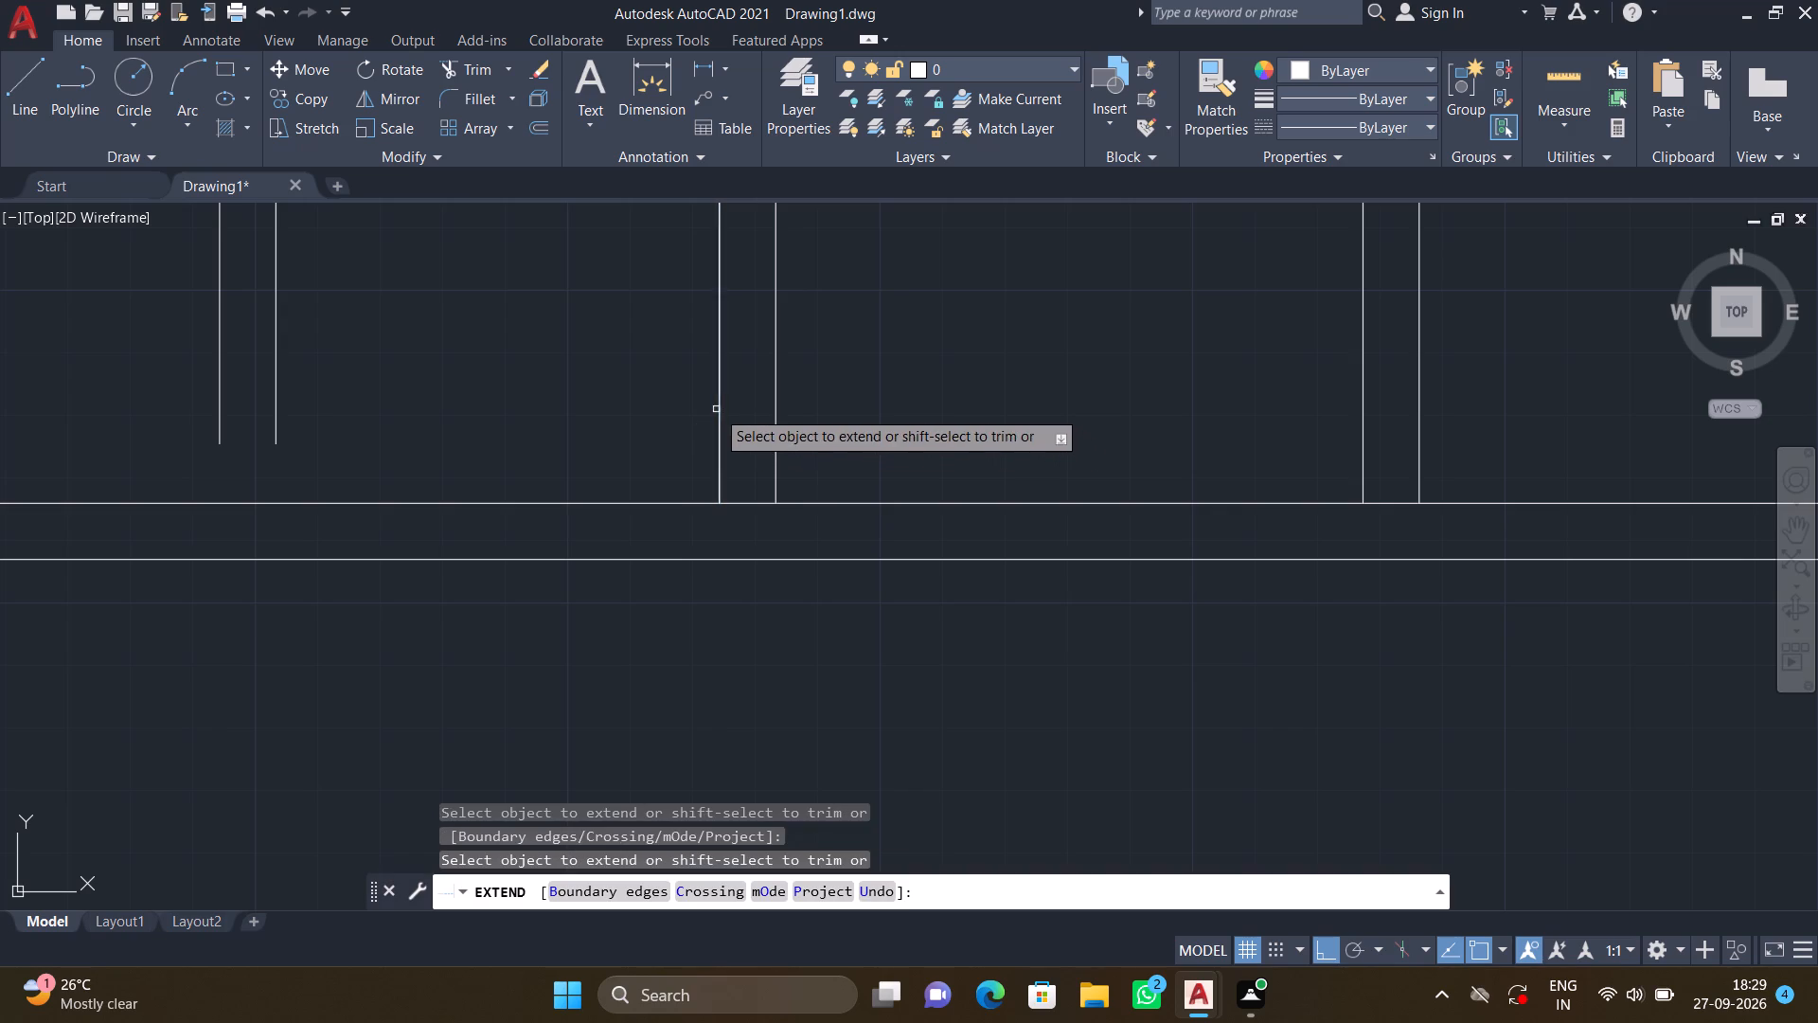
pyautogui.click(277, 424)
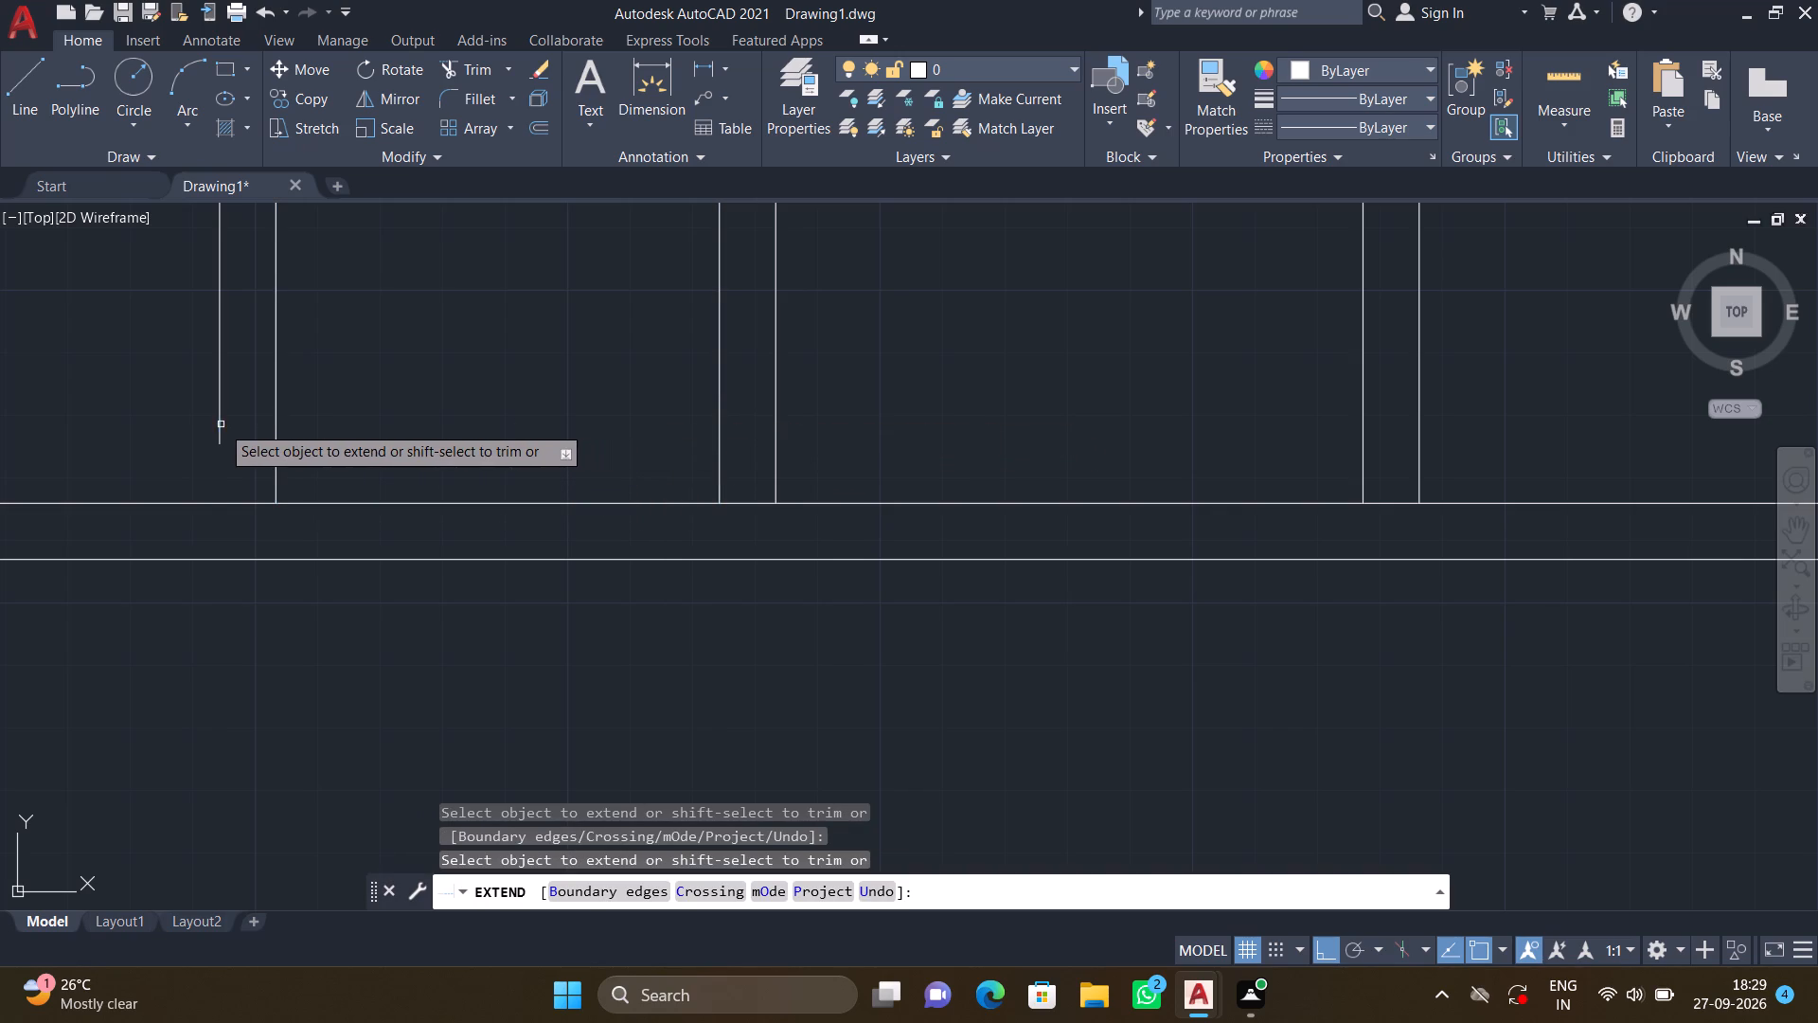
pyautogui.click(220, 422)
pyautogui.press('Return')
pyautogui.scroll(-3, 392, 483)
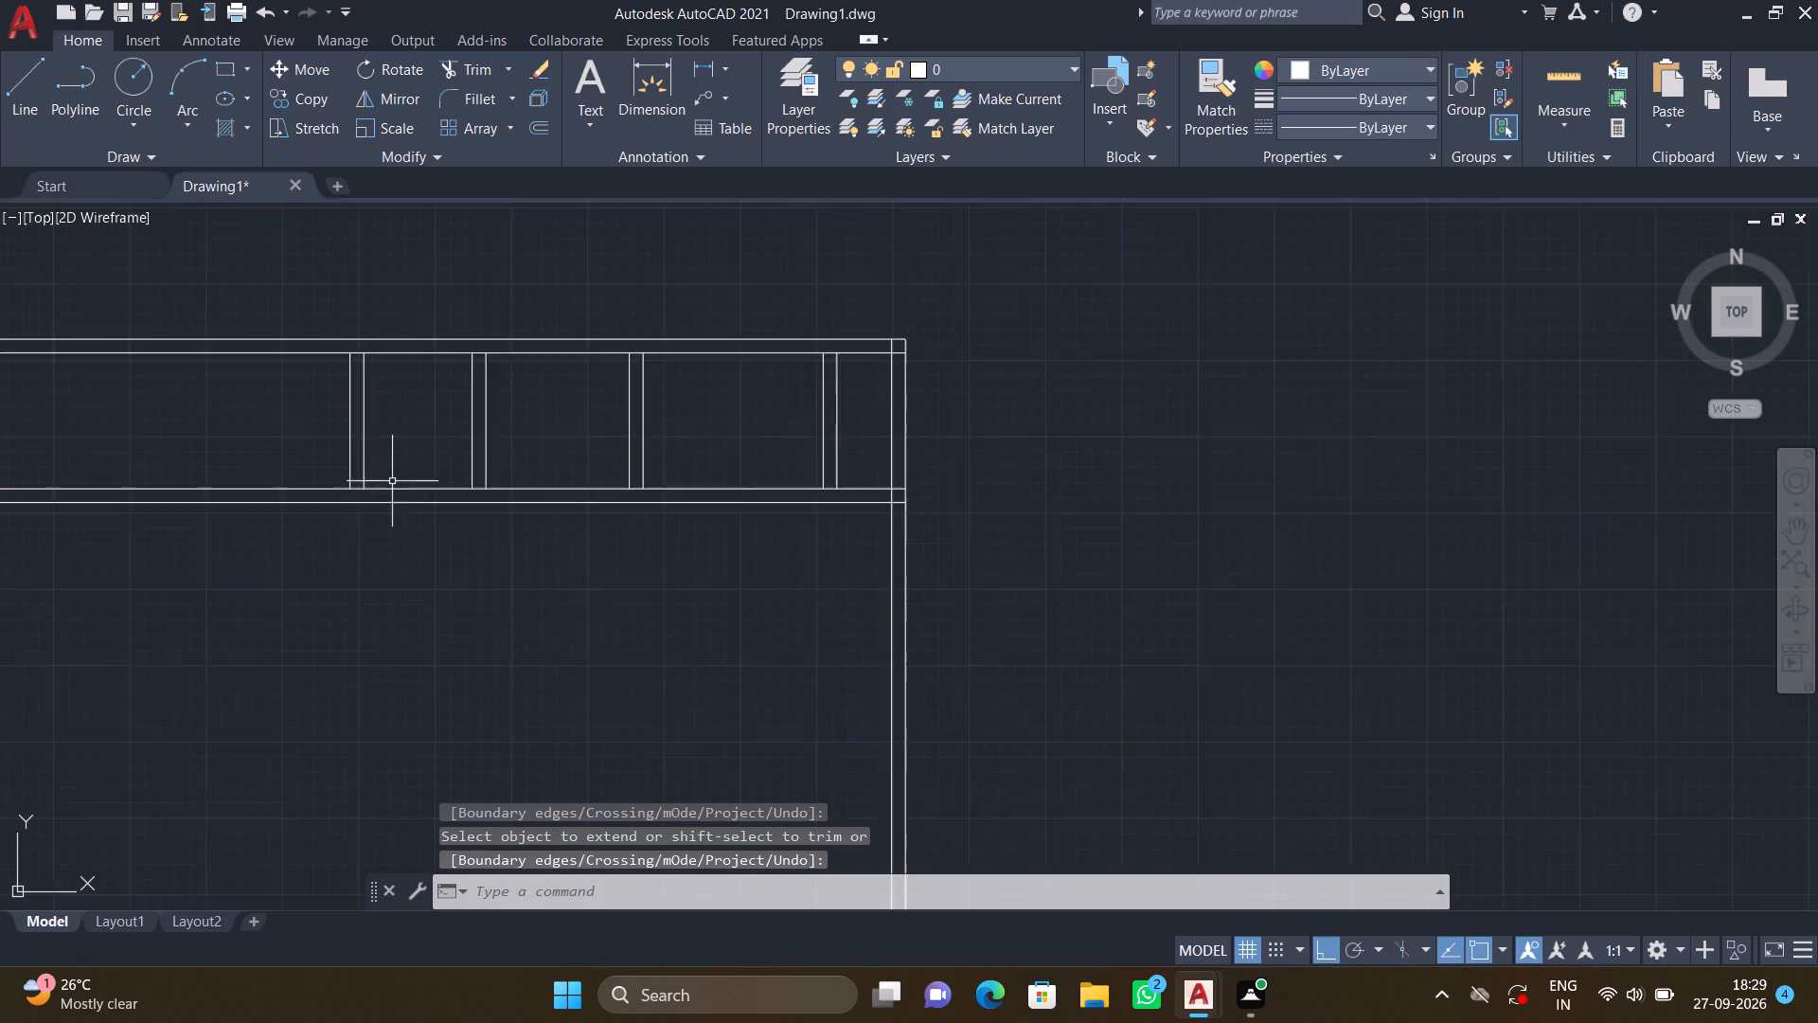
# Offset the lower line of the interior horizontal wall 14'11" to the south.
pyautogui.scroll(-1, 392, 481)
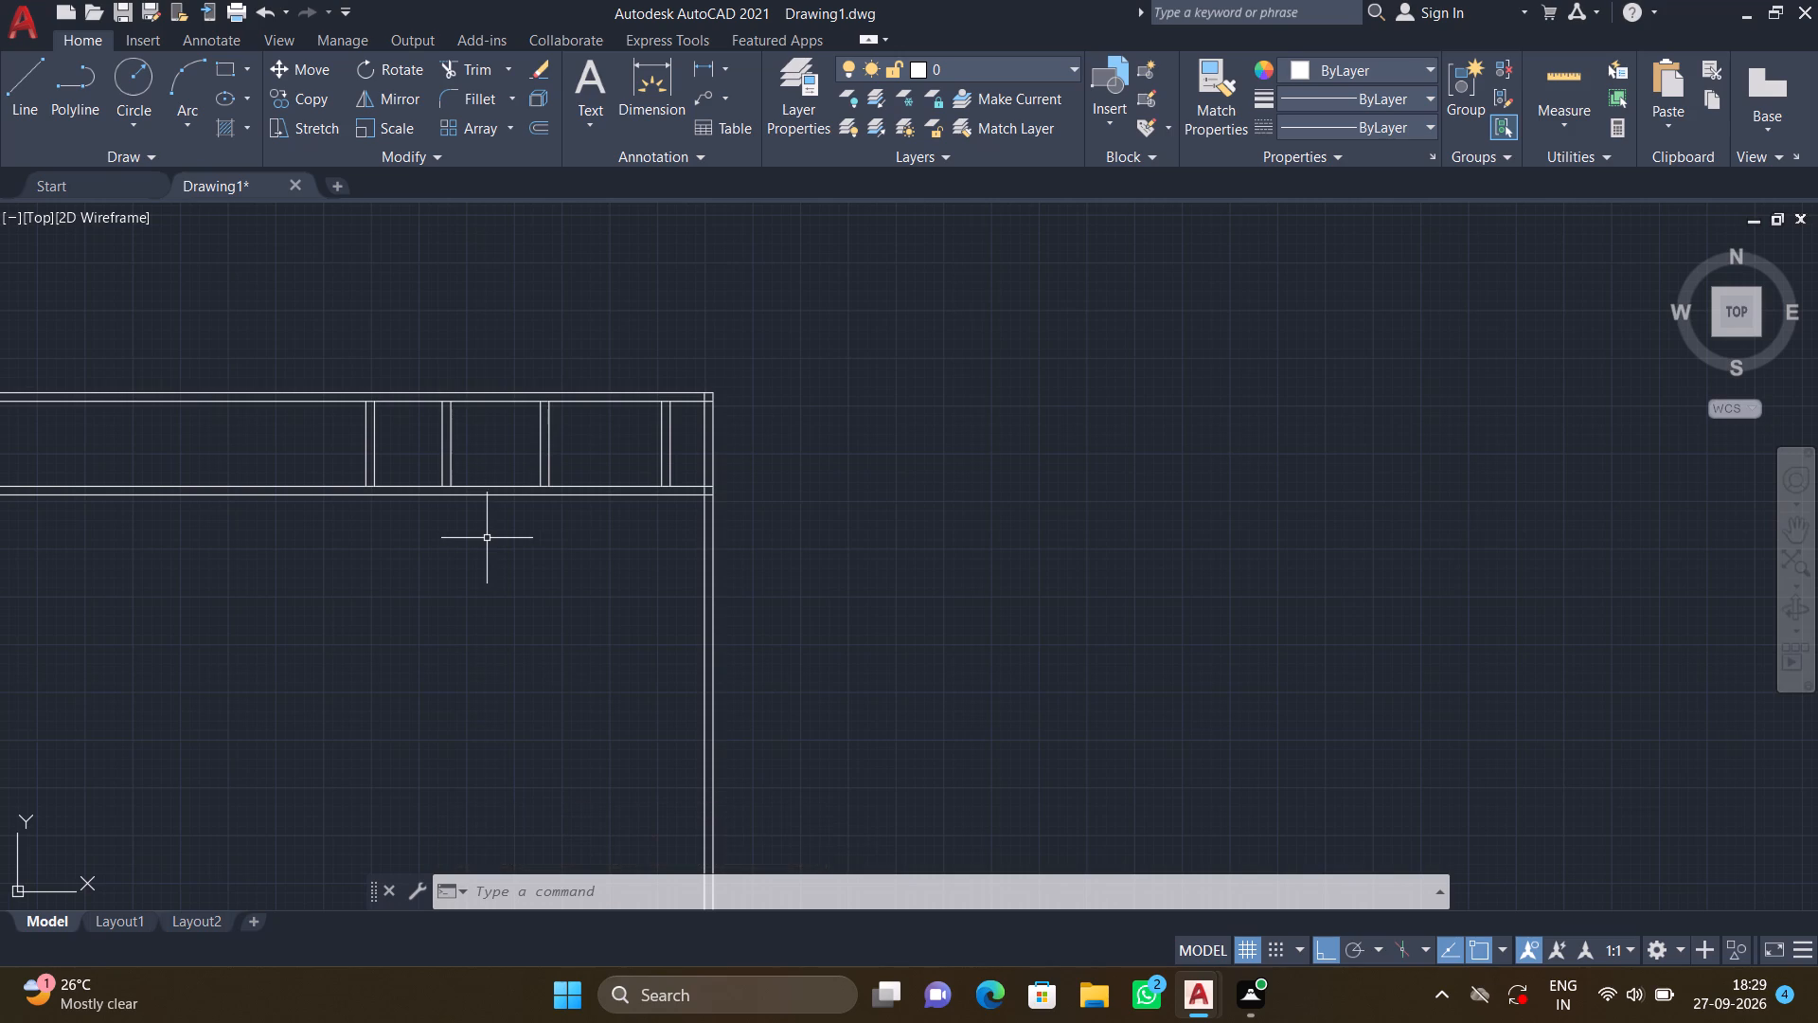
pyautogui.moveTo(533, 615); pyautogui.dragTo(638, 474, button='middle')
pyautogui.press('o')
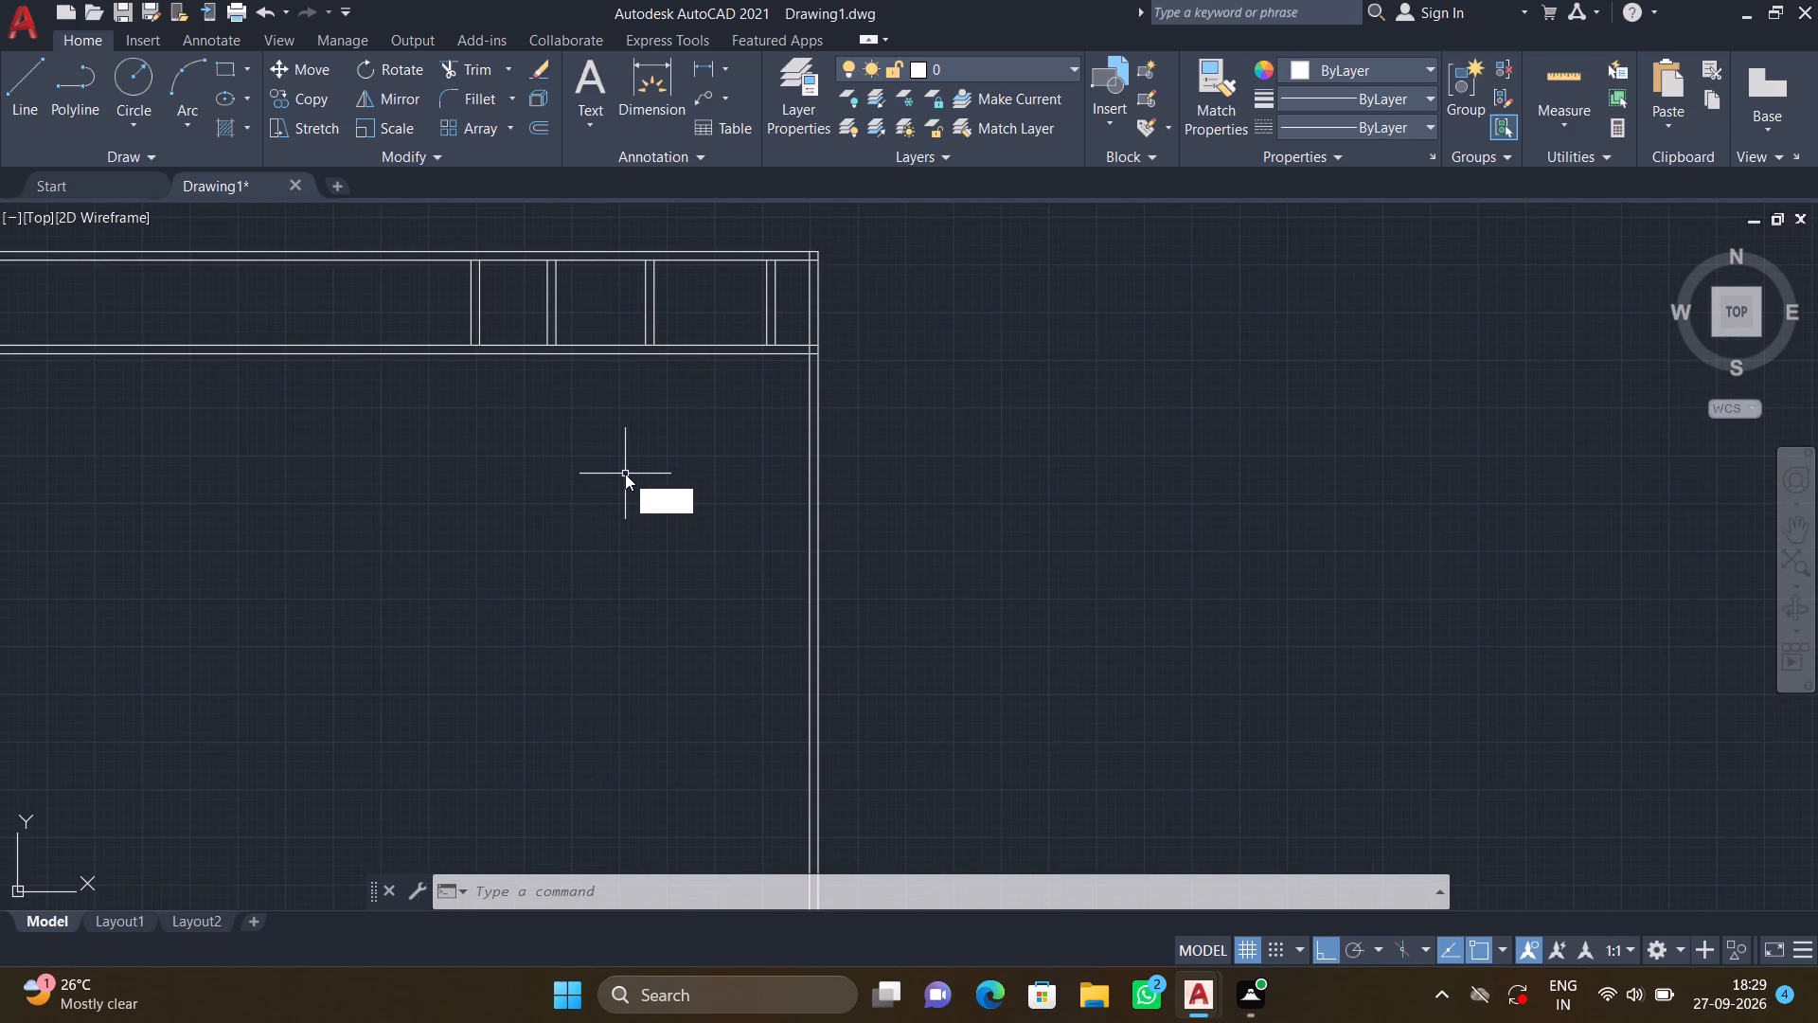
pyautogui.press('Return')
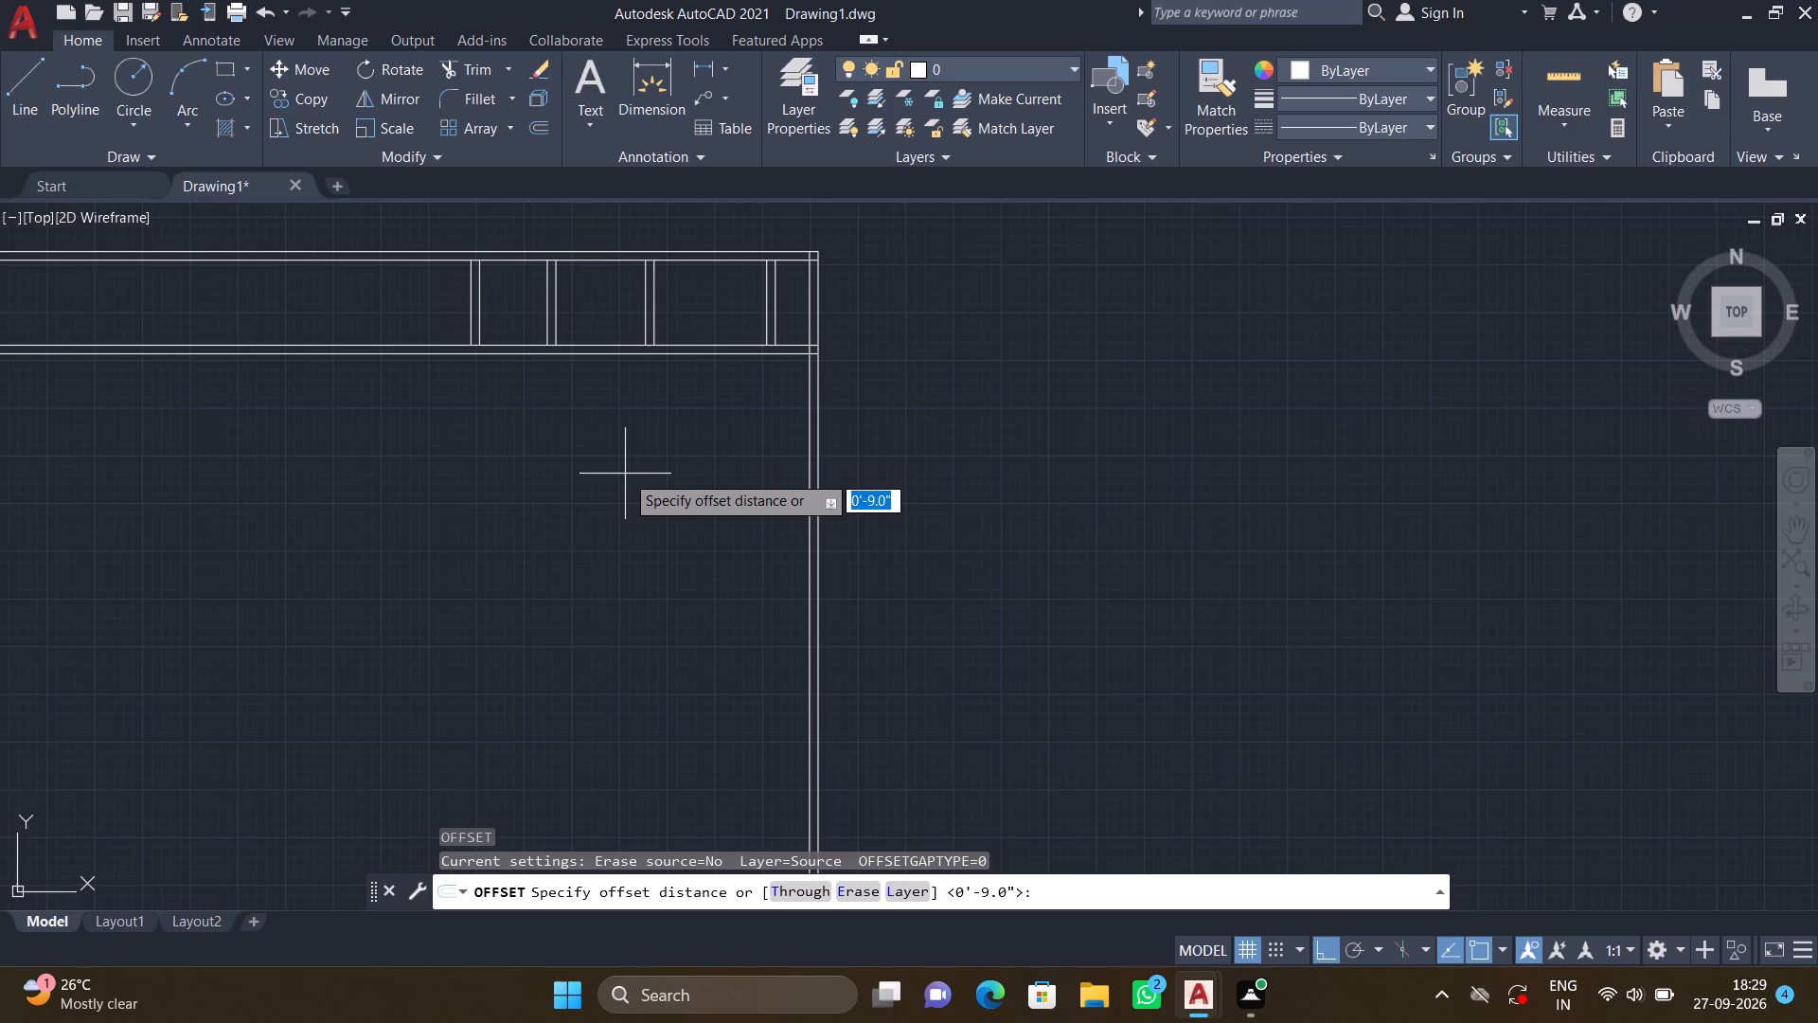
pyautogui.write("14'")
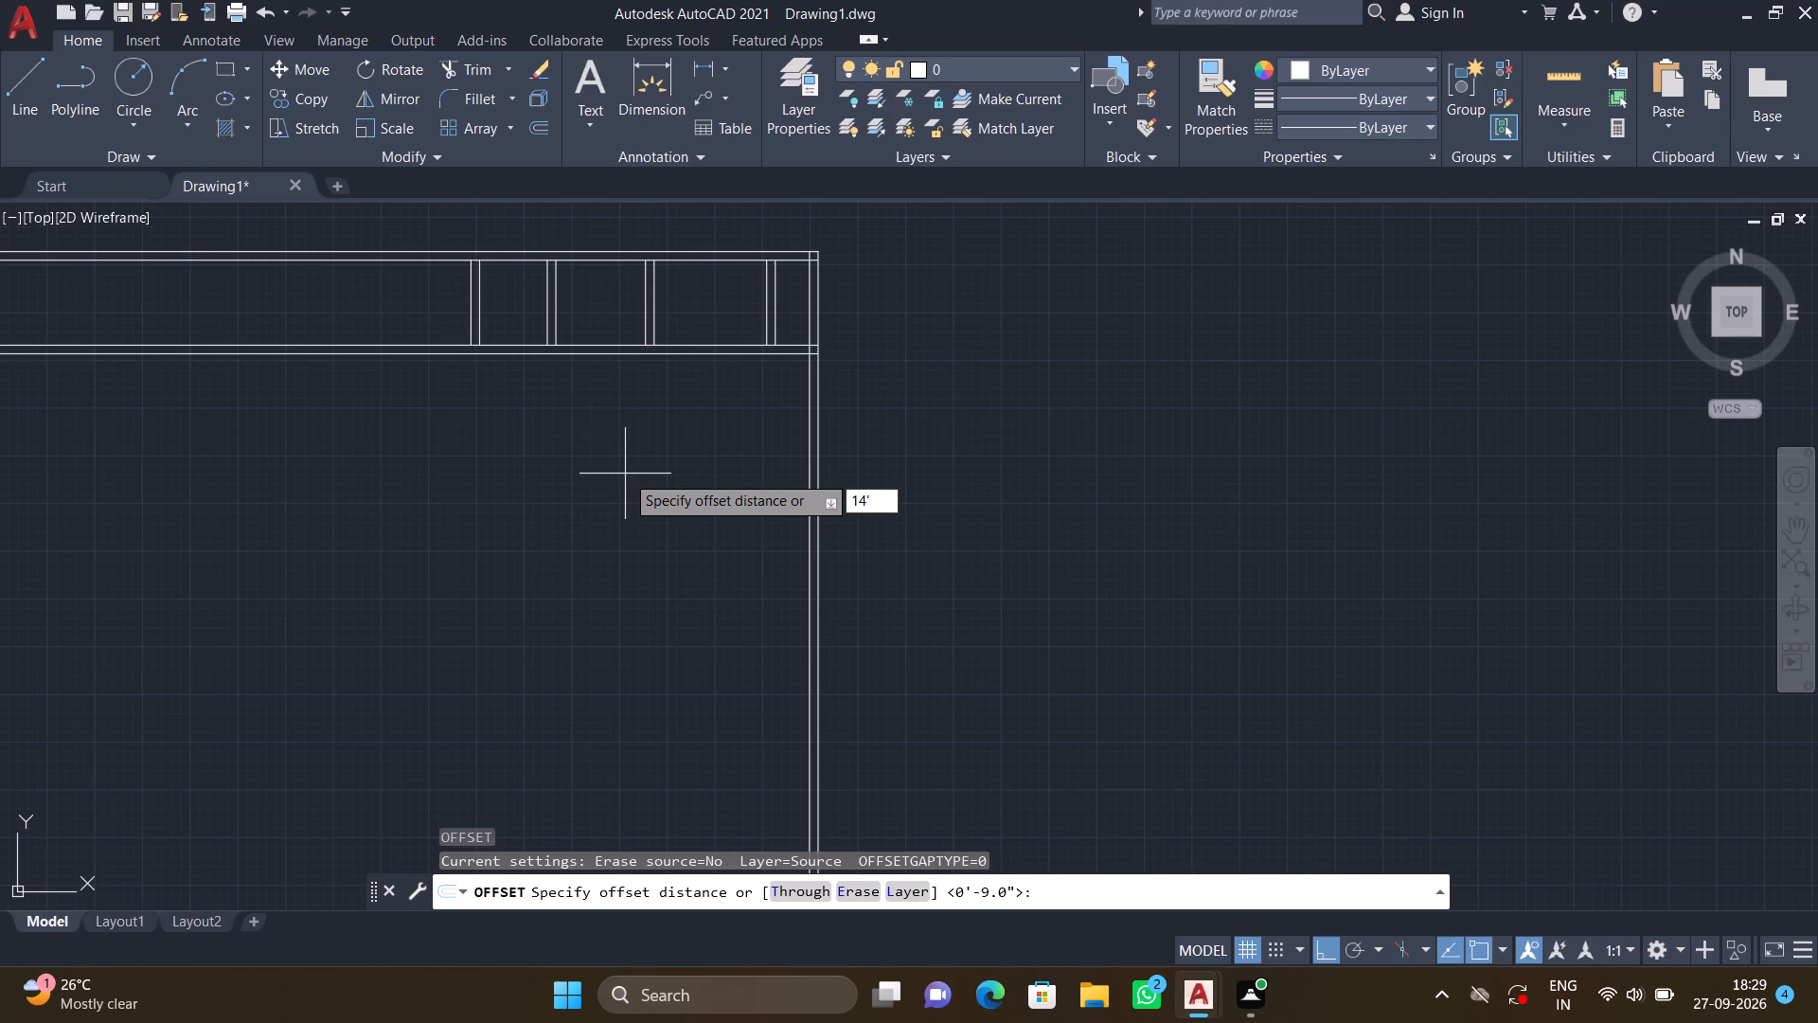
pyautogui.write('11"')
pyautogui.press('Return')
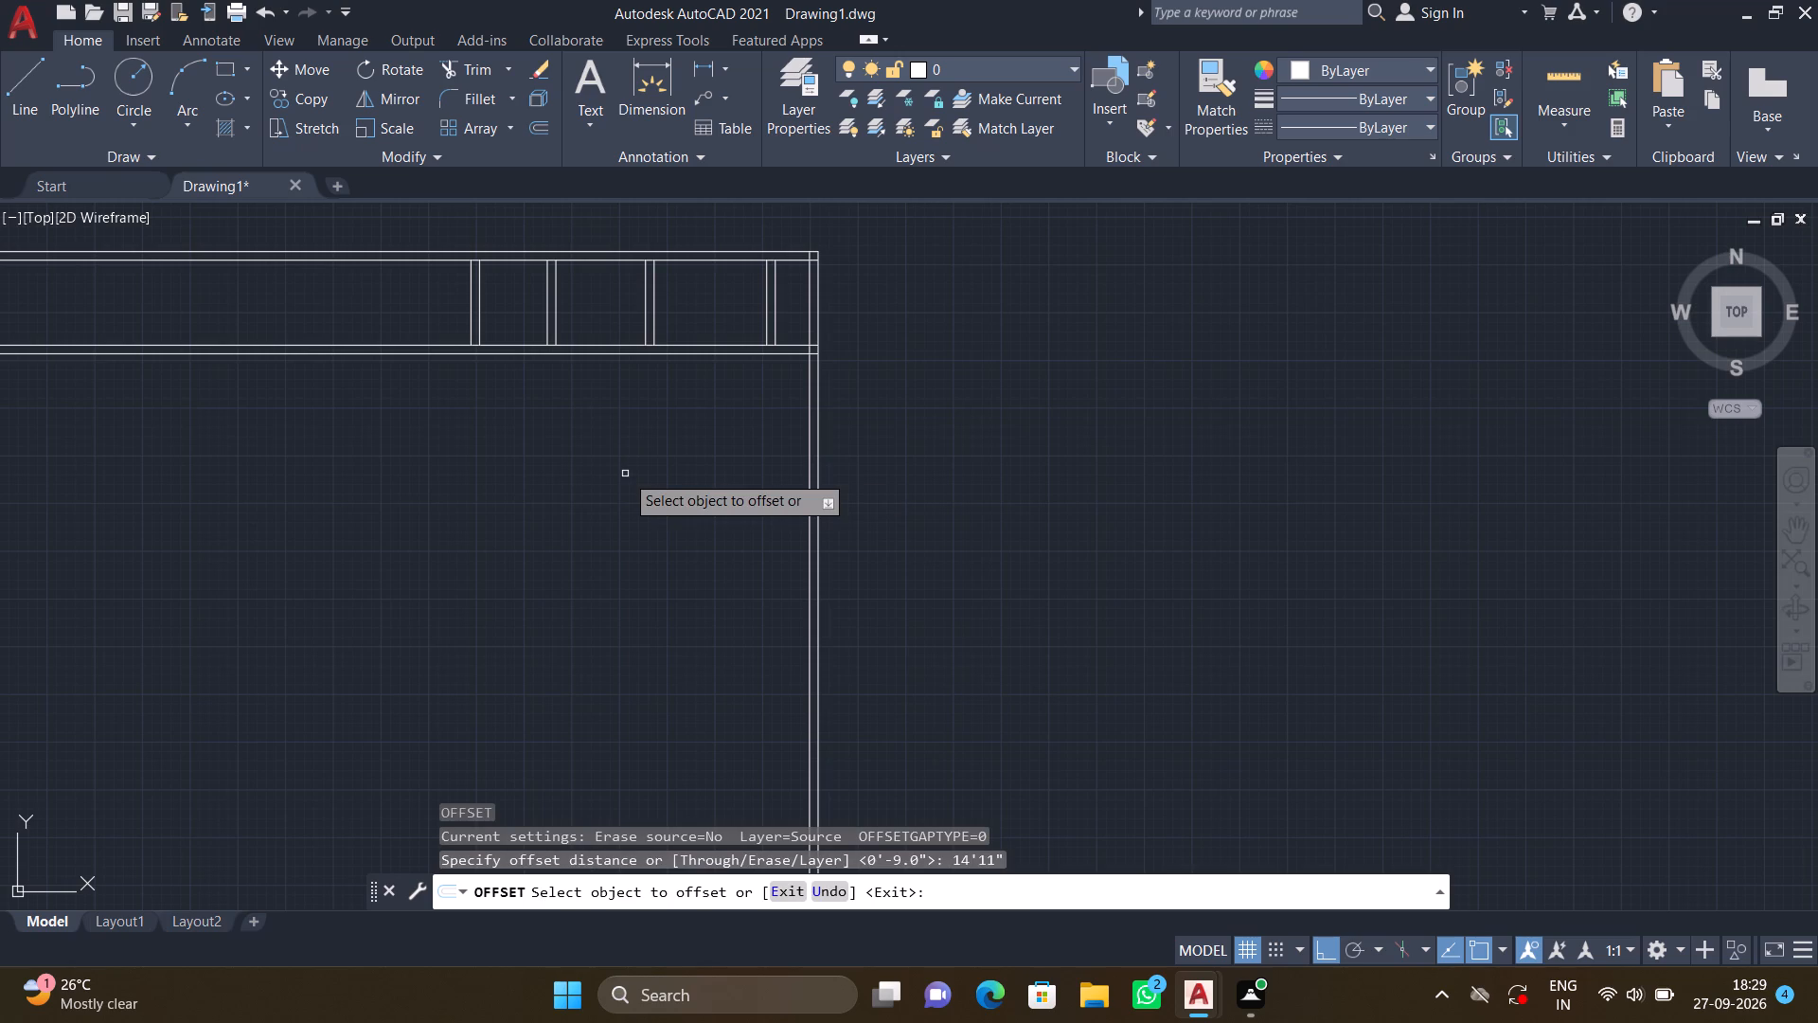
pyautogui.click(680, 354)
pyautogui.click(641, 589)
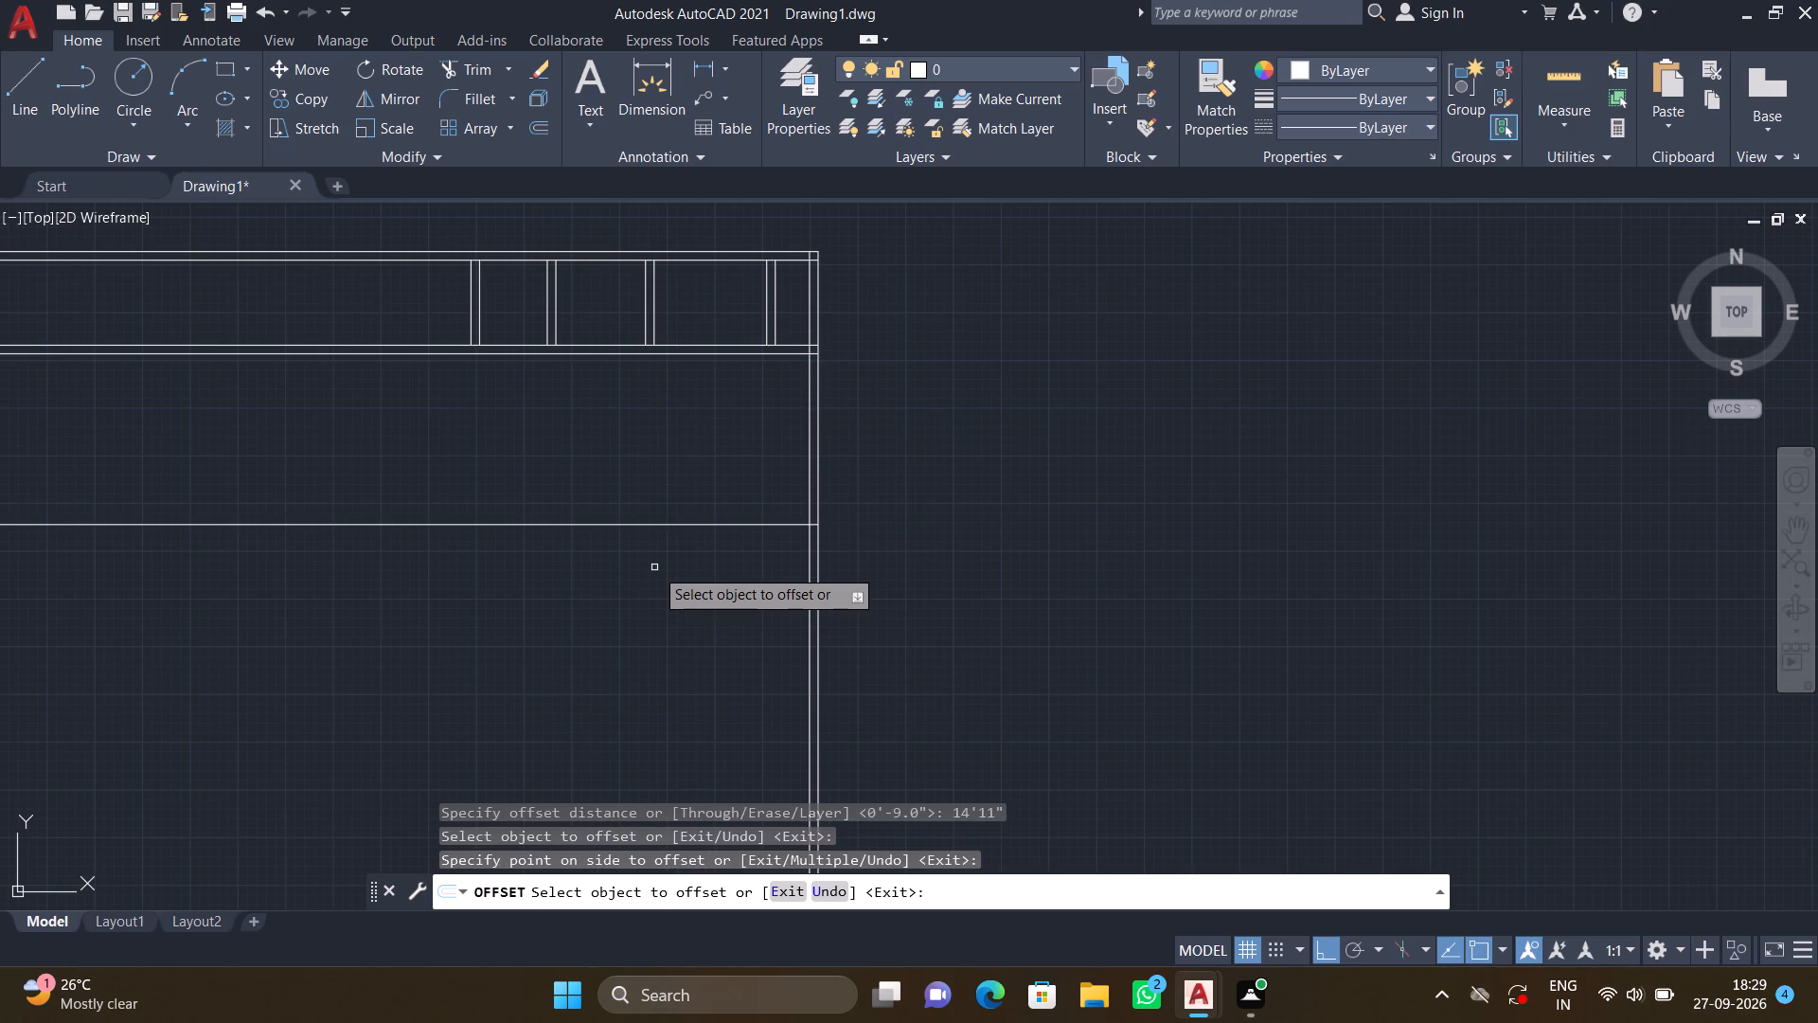
pyautogui.press('Return')
# Offset the new horizontal line 9" to the south, forming a second double-line interior wall.
pyautogui.press('o')
pyautogui.press('Return')
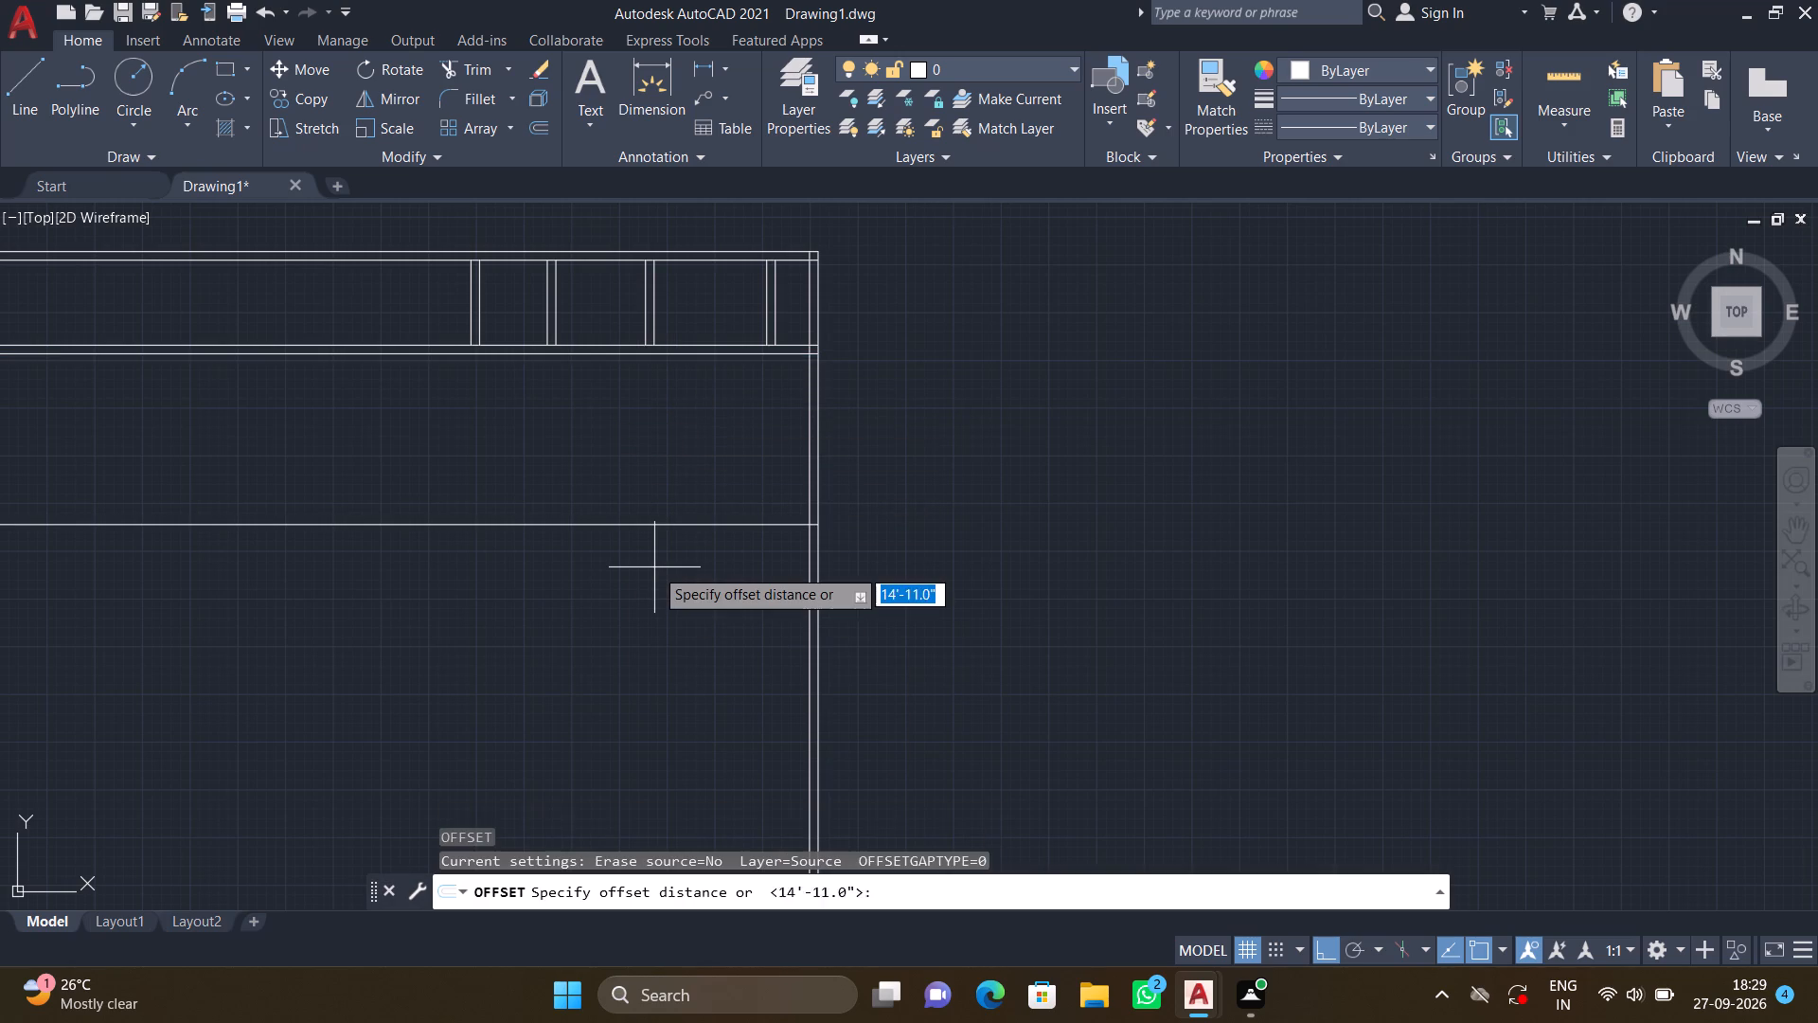
pyautogui.press('9')
pyautogui.hotkey('shift', '"')
pyautogui.press('Return')
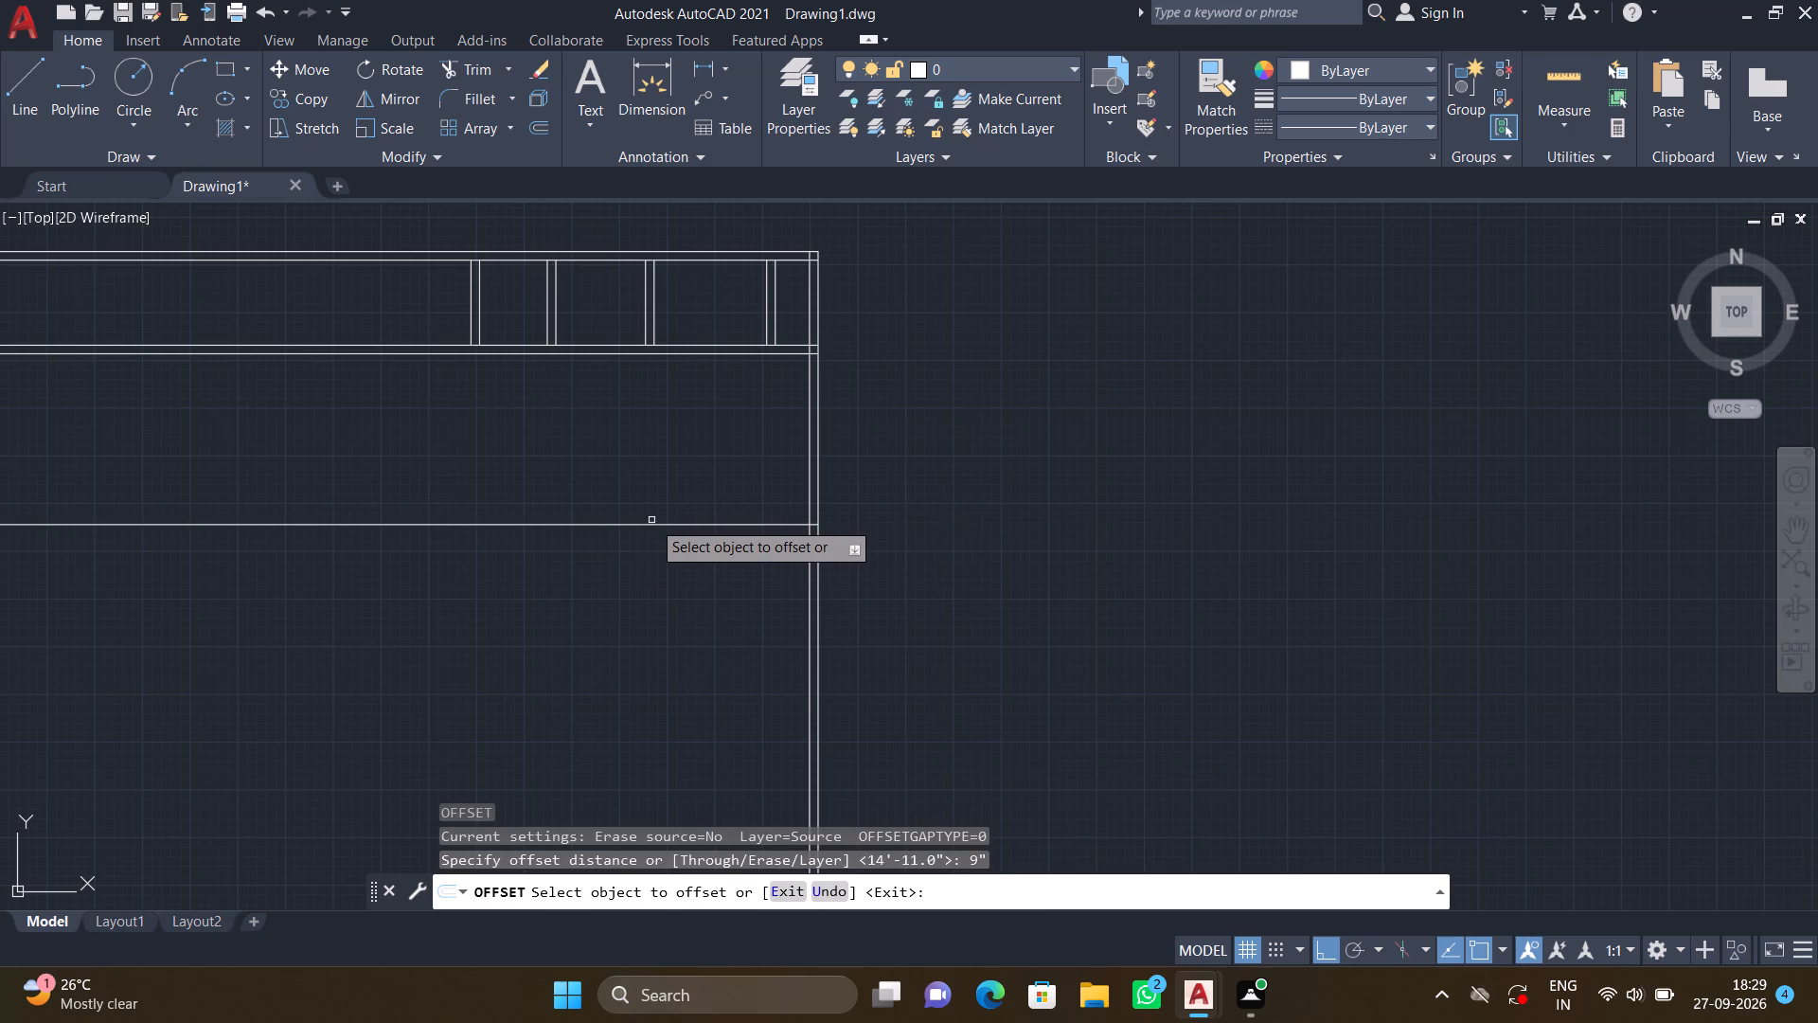
pyautogui.click(653, 523)
pyautogui.click(668, 600)
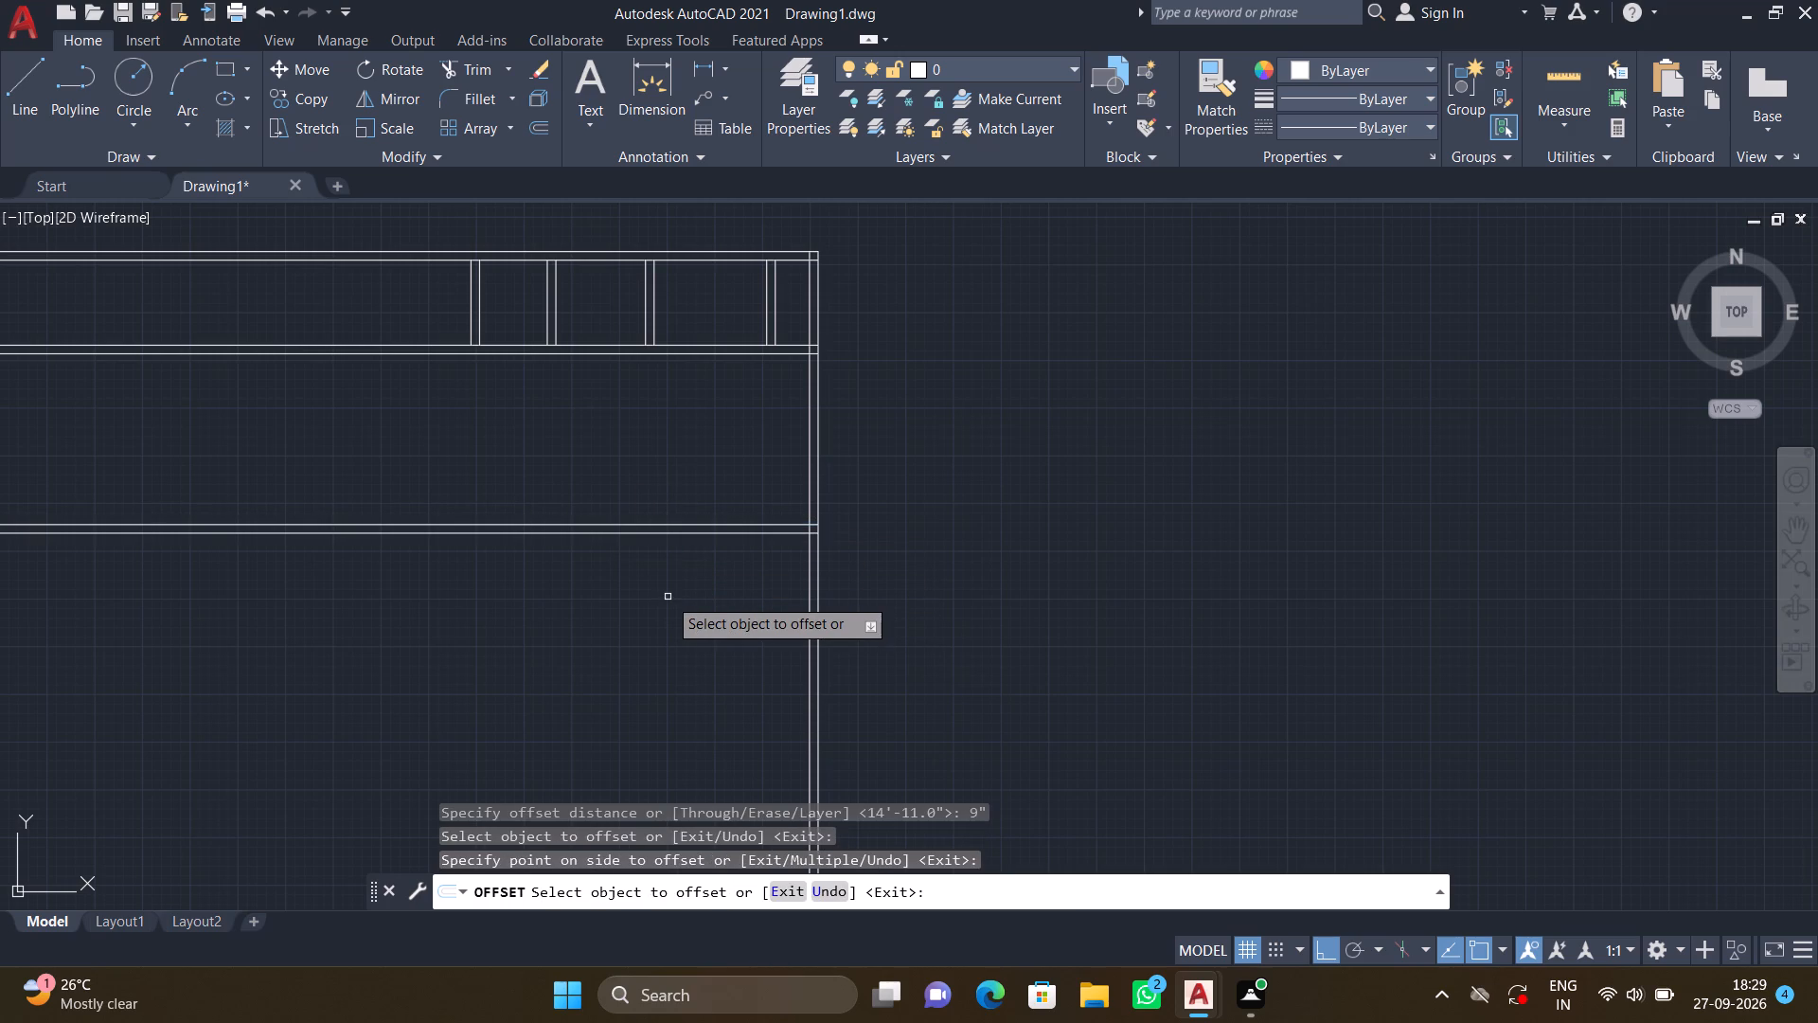
pyautogui.press('Return')
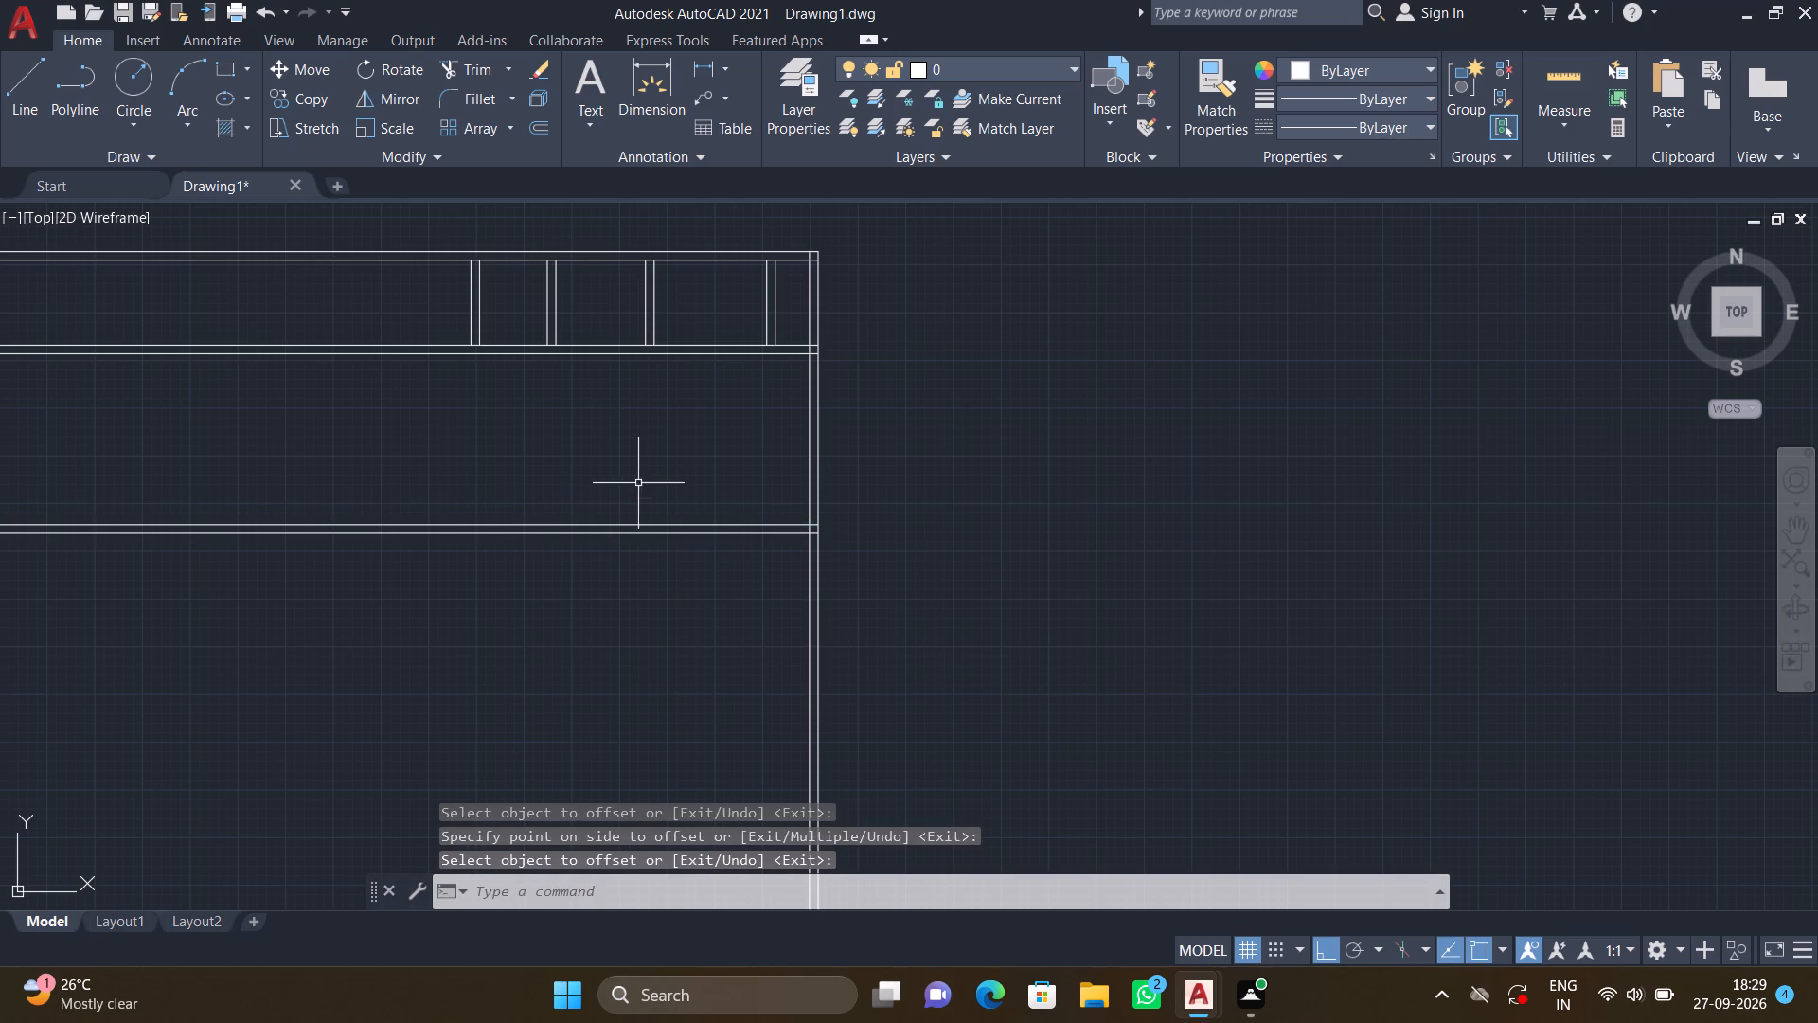
# Offset the inner line of the eastern outer wall 18'1" to the west.
pyautogui.press('o')
pyautogui.press('Return')
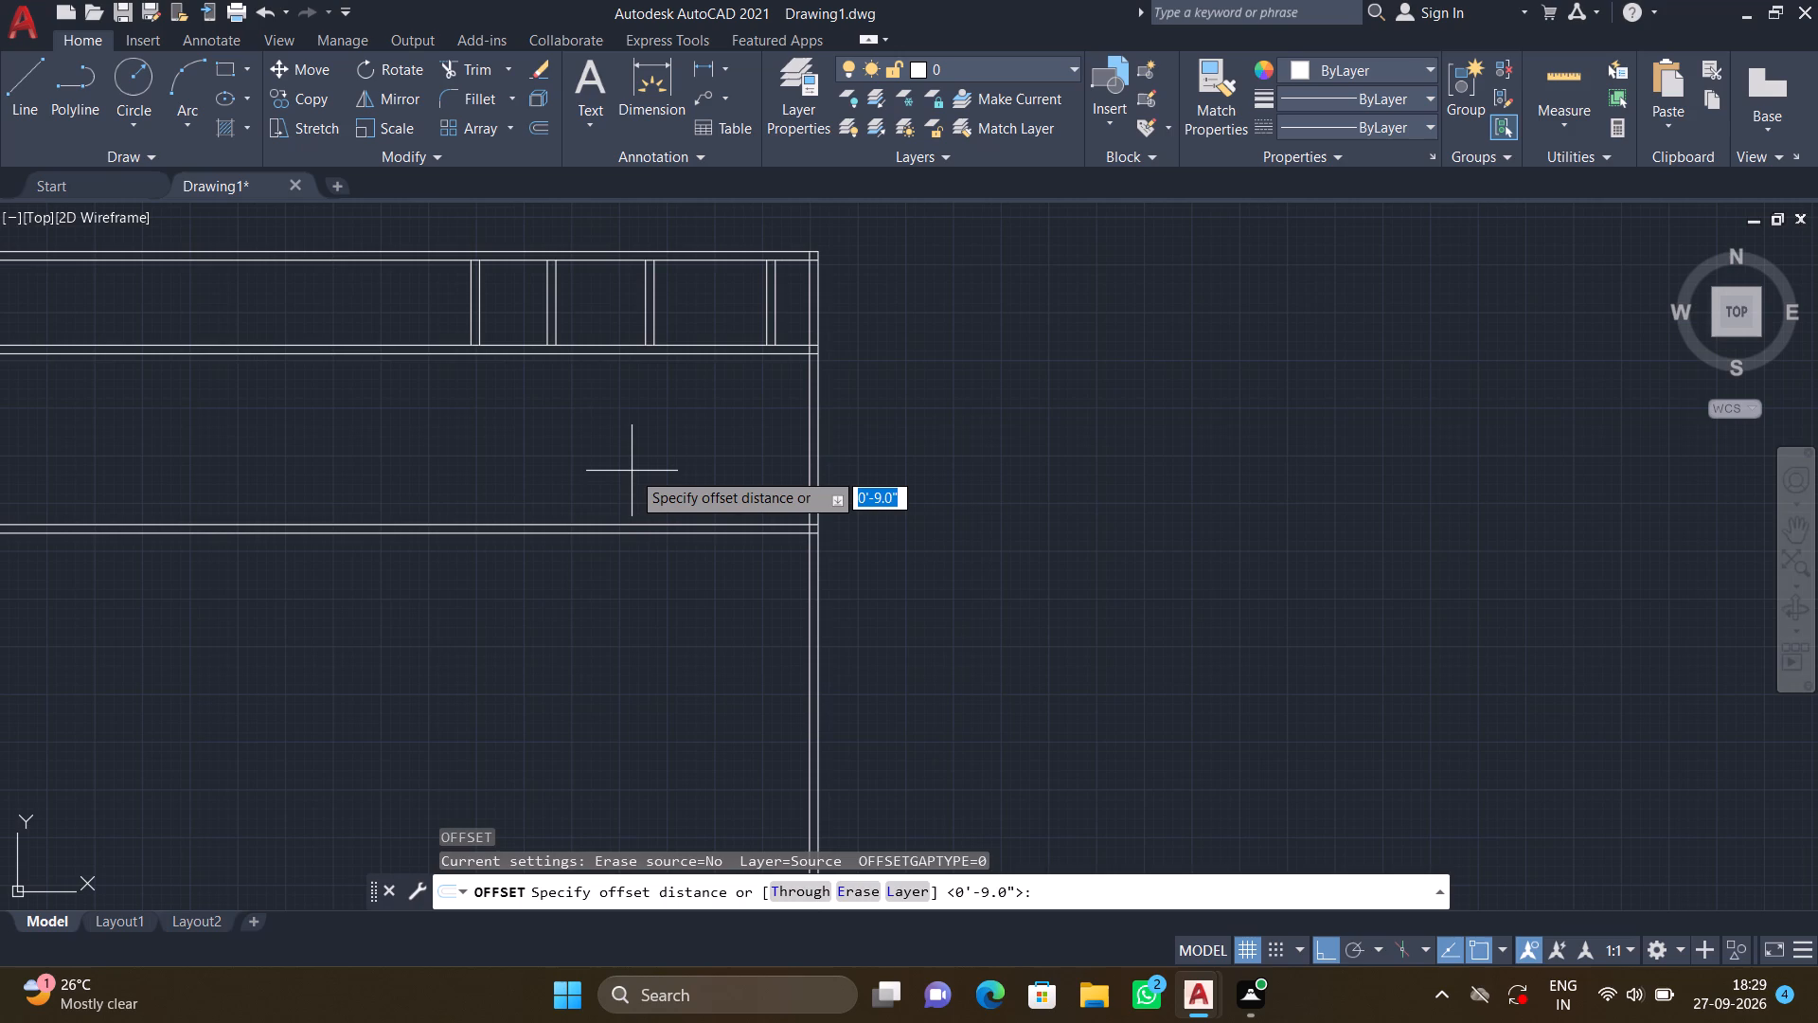
pyautogui.write("18'")
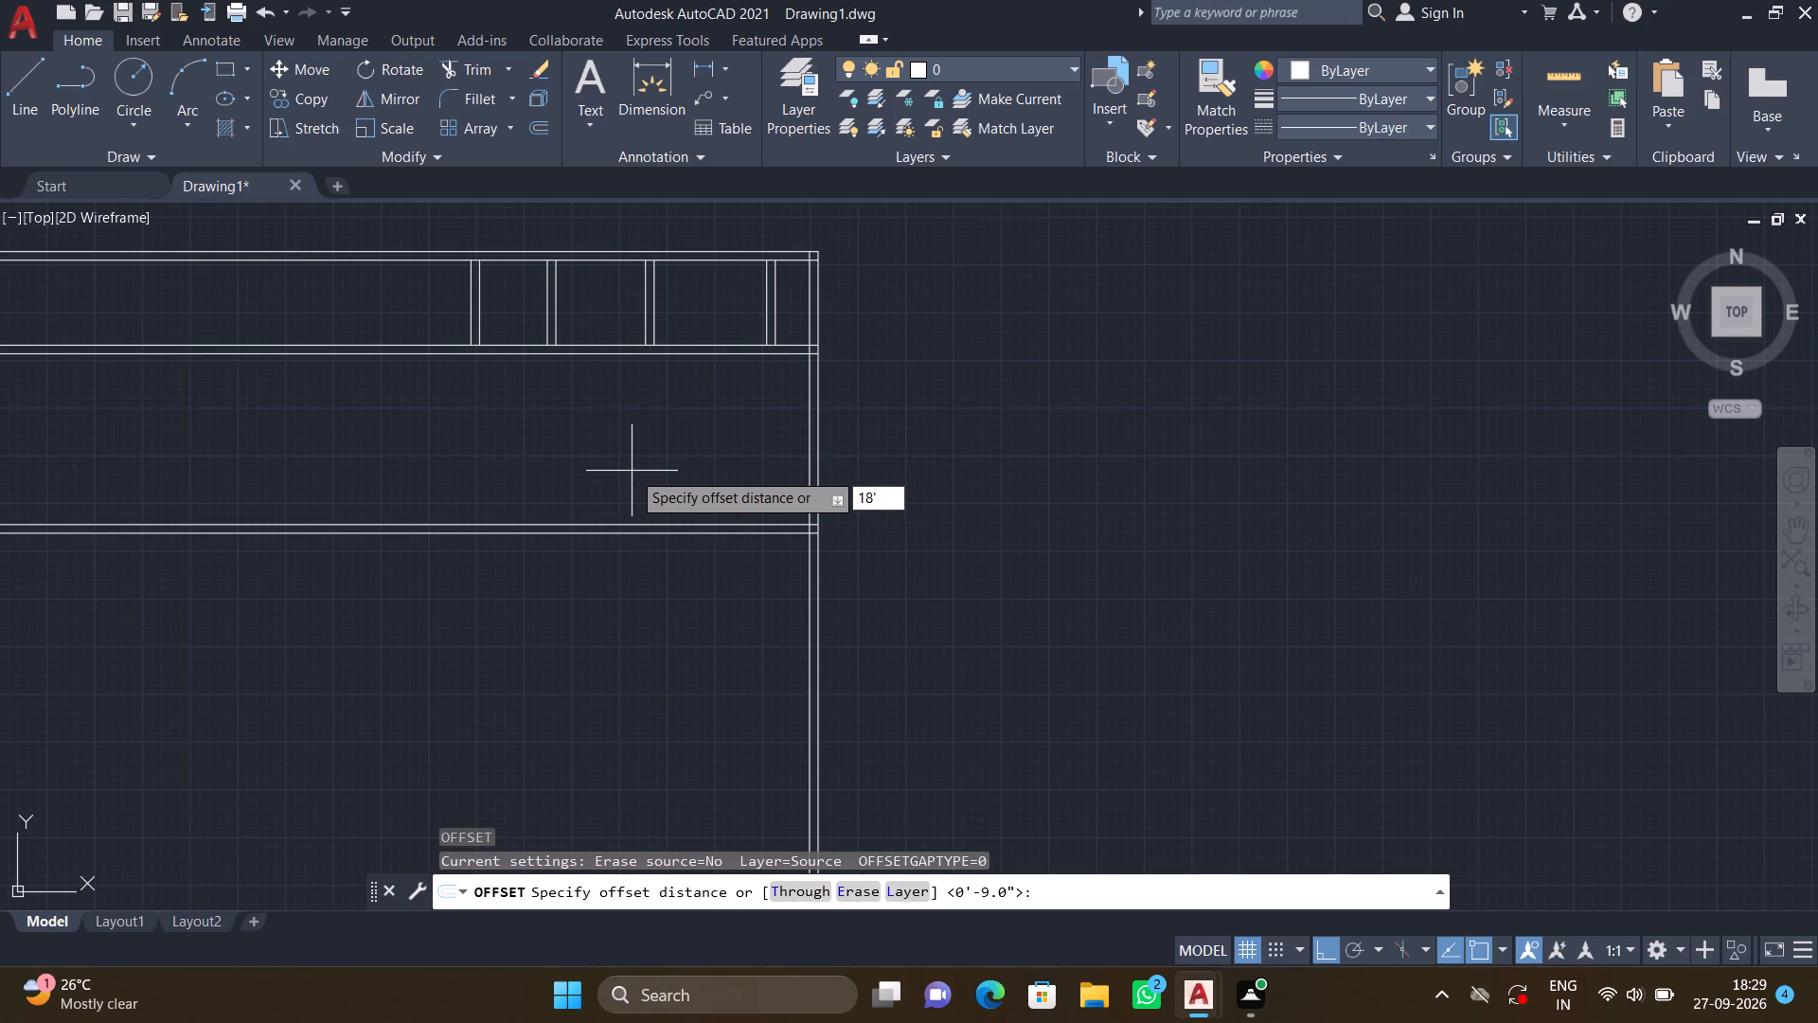
pyautogui.write('1"')
pyautogui.press('Return')
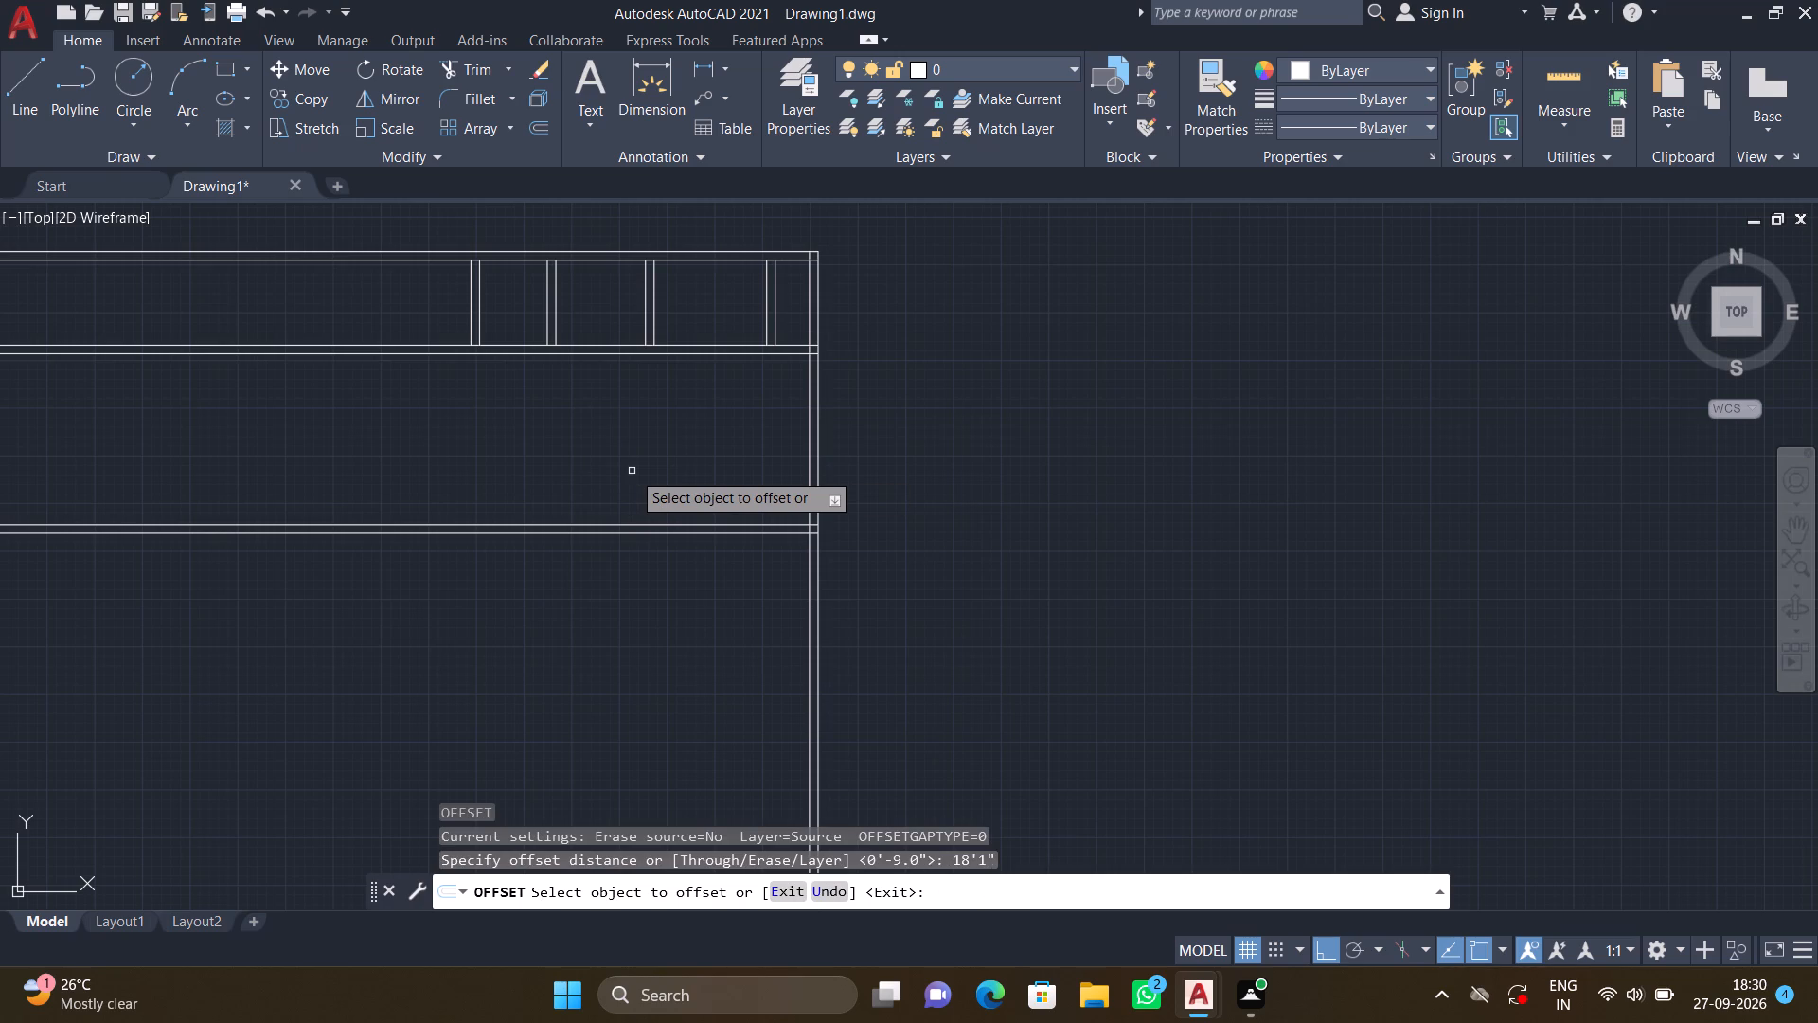
pyautogui.click(809, 447)
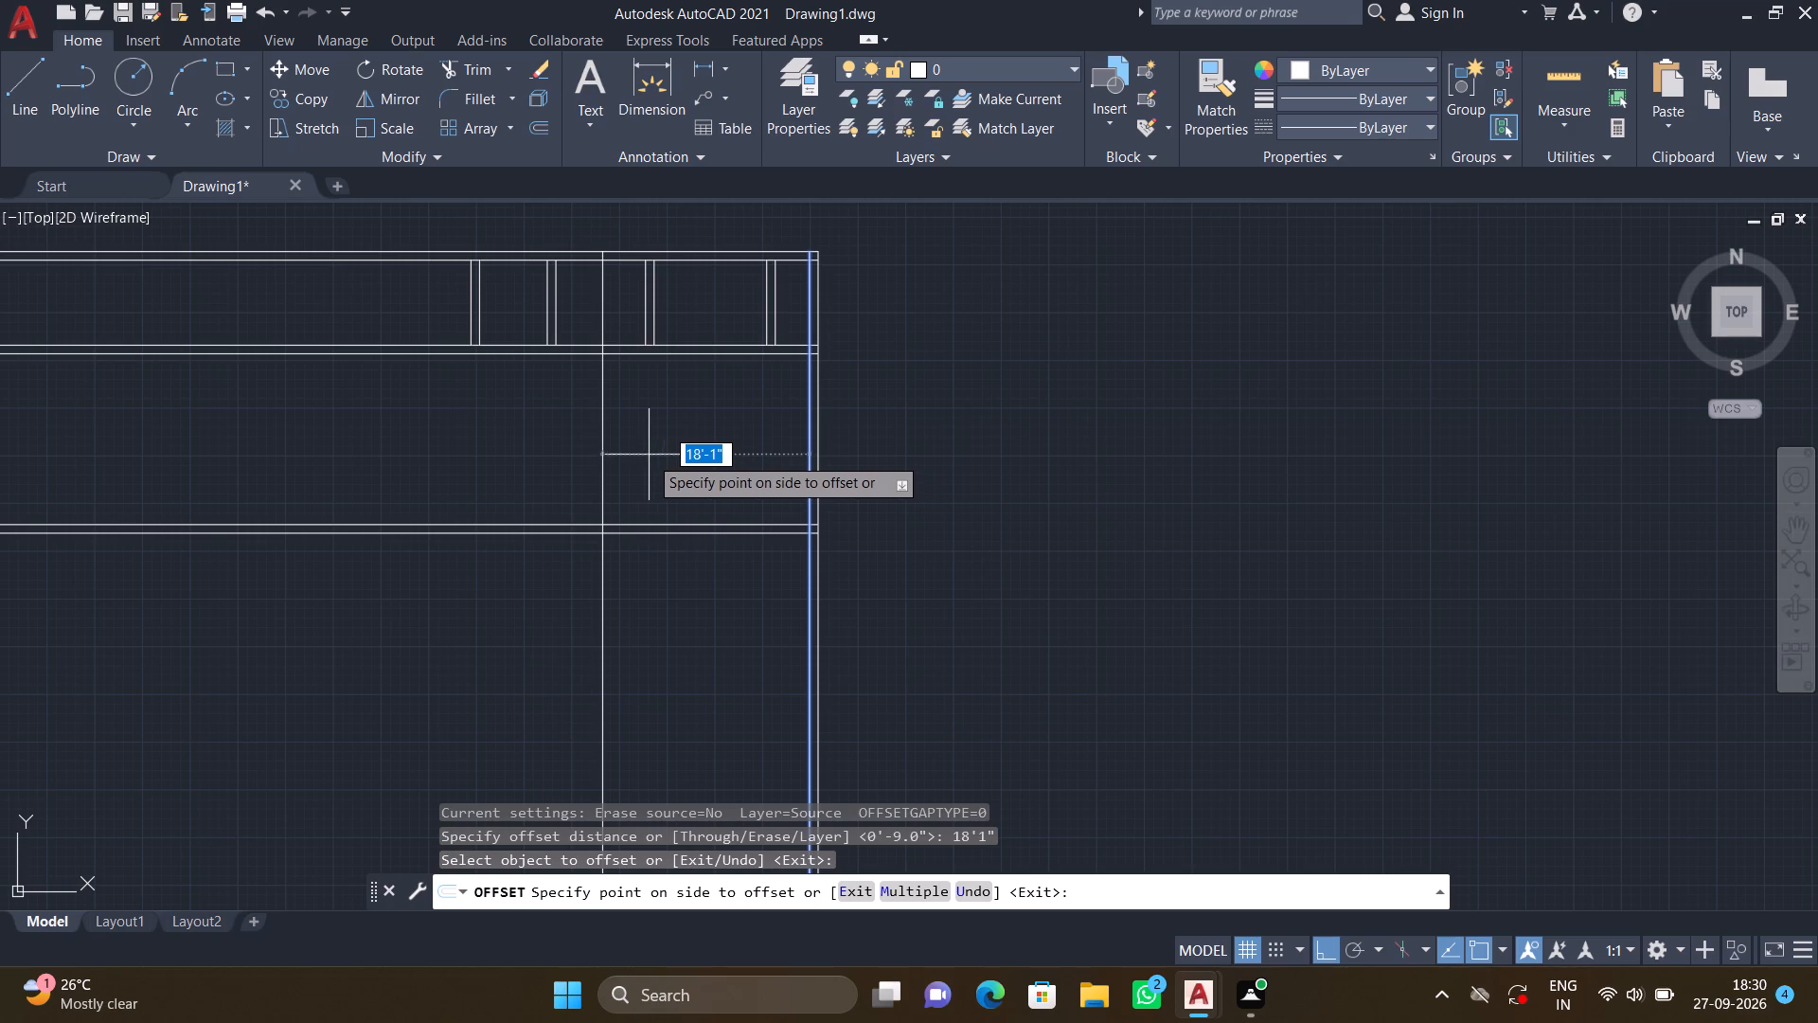
pyautogui.click(649, 455)
pyautogui.press('Return')
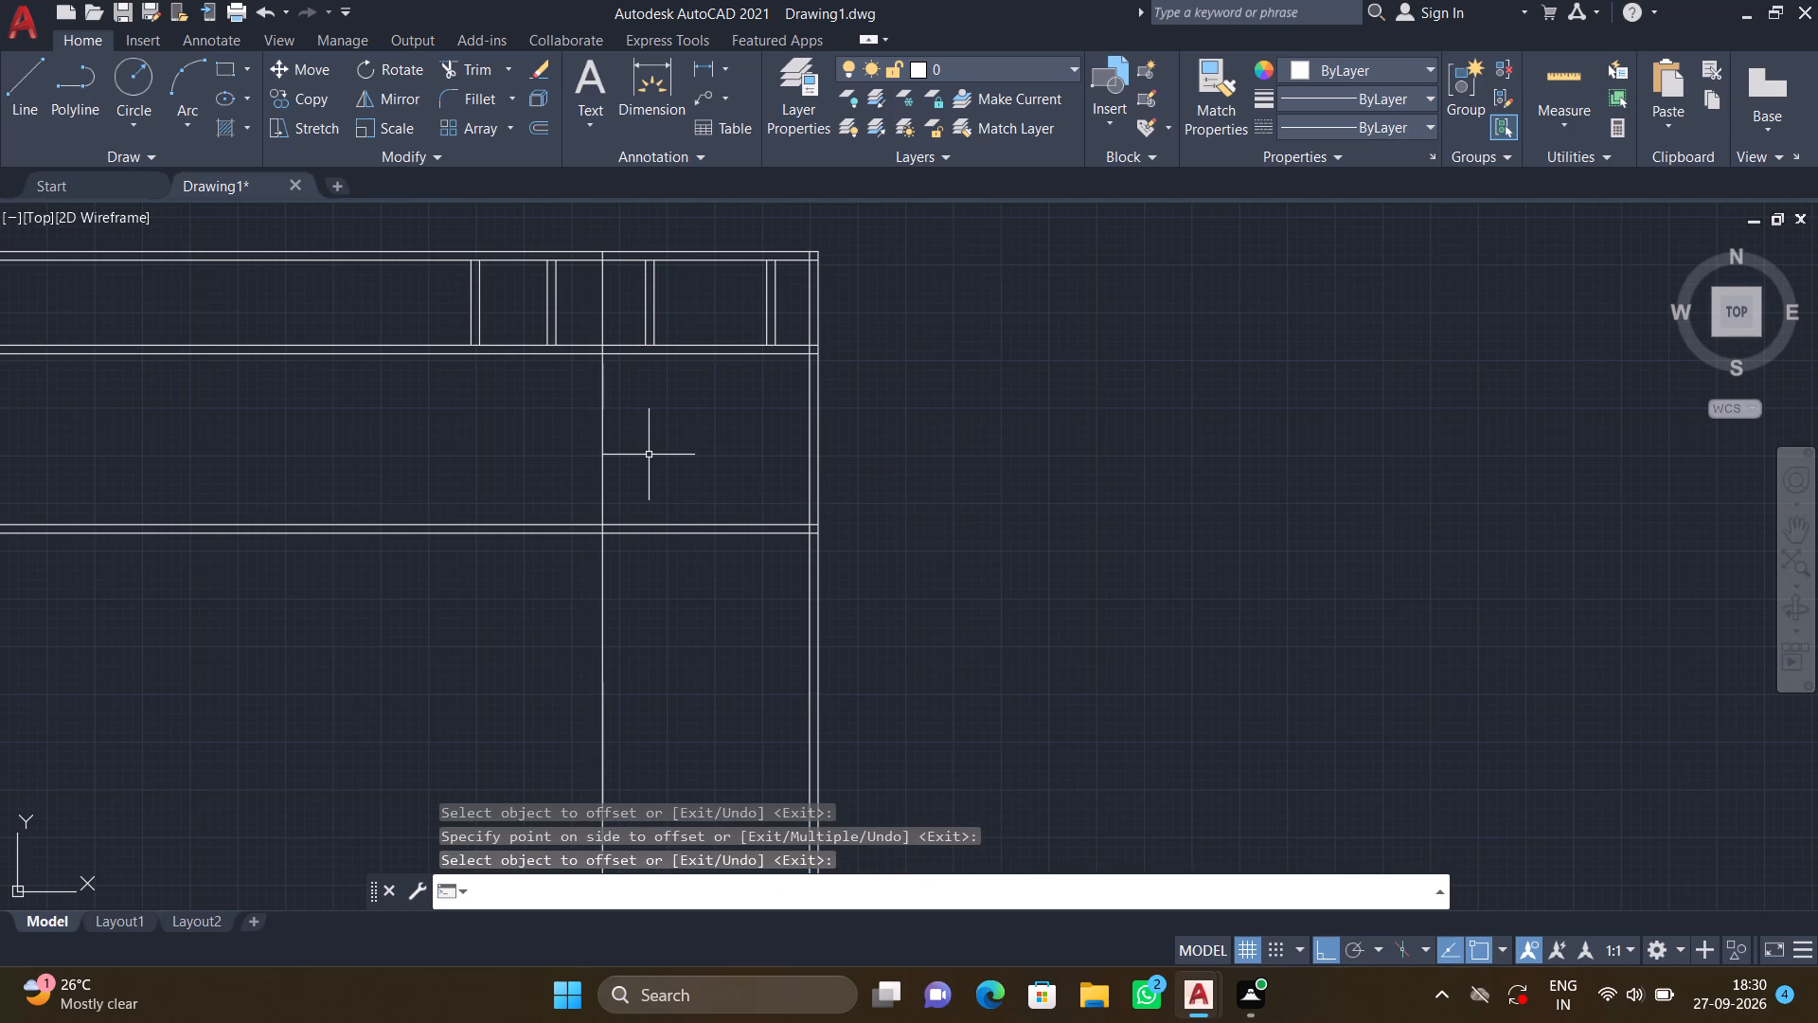
# Offset the new vertical line 9" to the west, forming a double-line vertical interior wall.
pyautogui.moveTo(698, 424); pyautogui.dragTo(874, 419, button='middle')
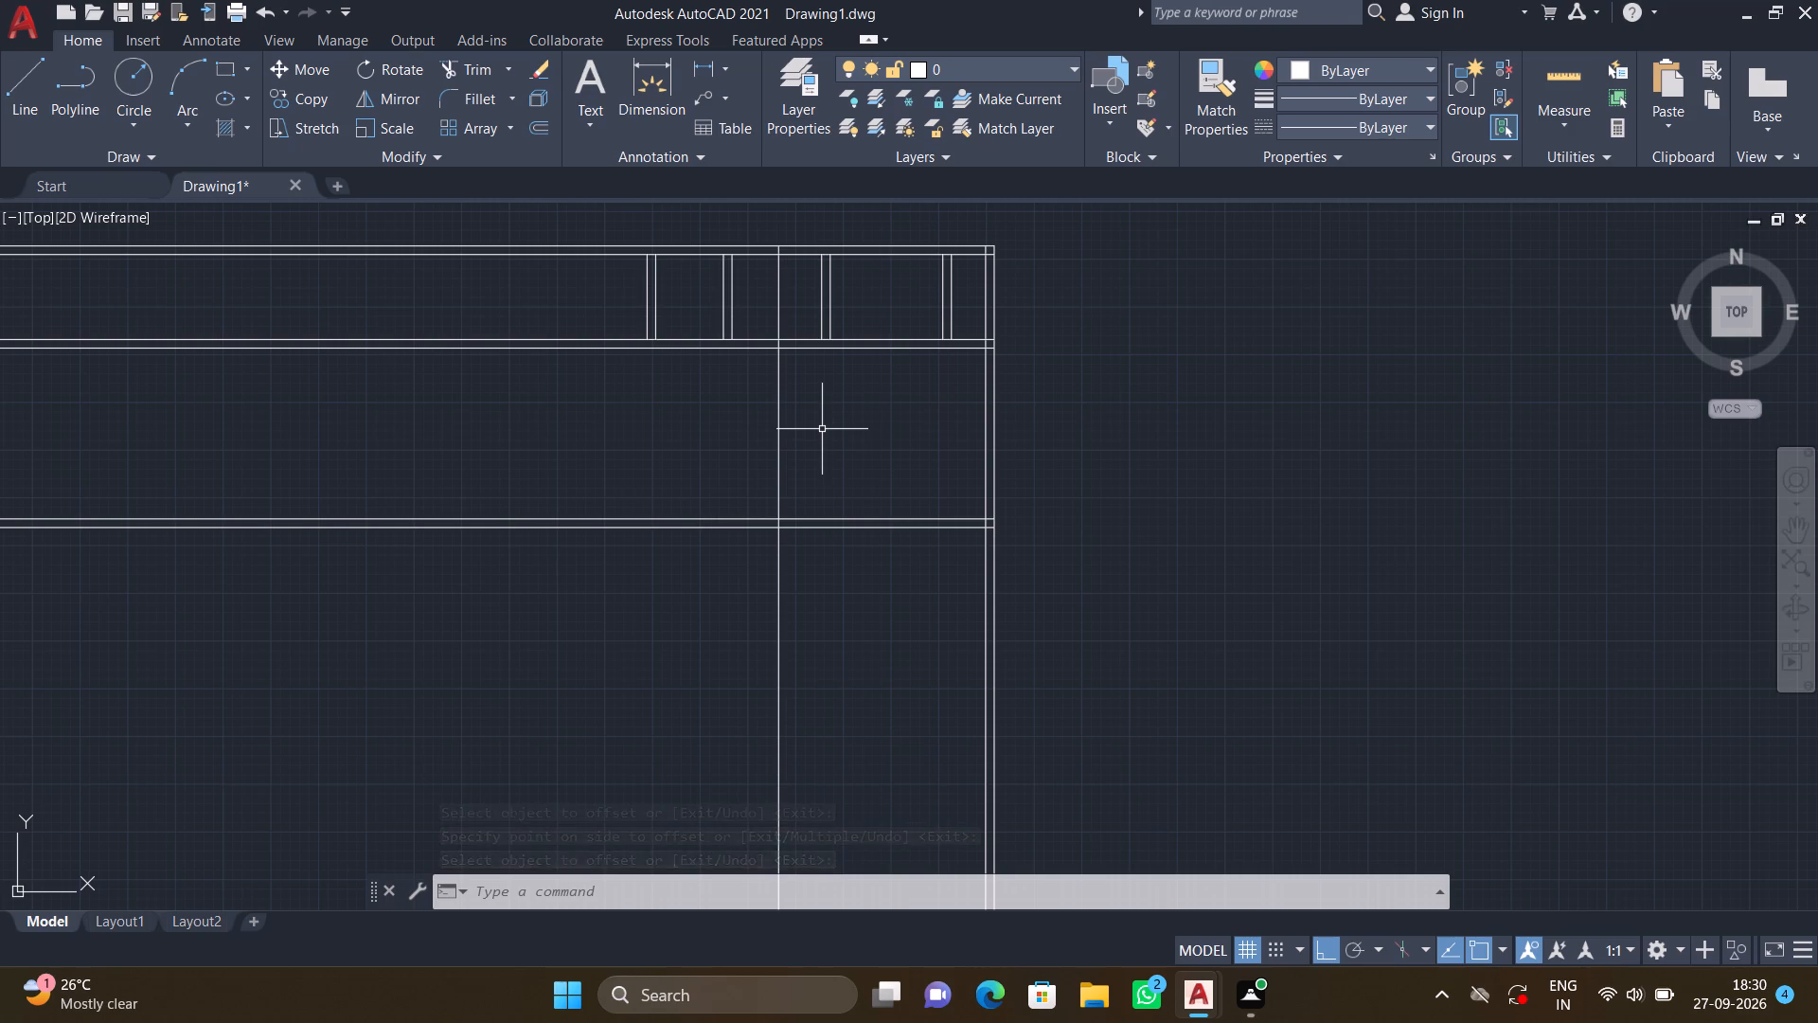
pyautogui.press('o')
pyautogui.press('Return')
pyautogui.write('9"')
pyautogui.press('Return')
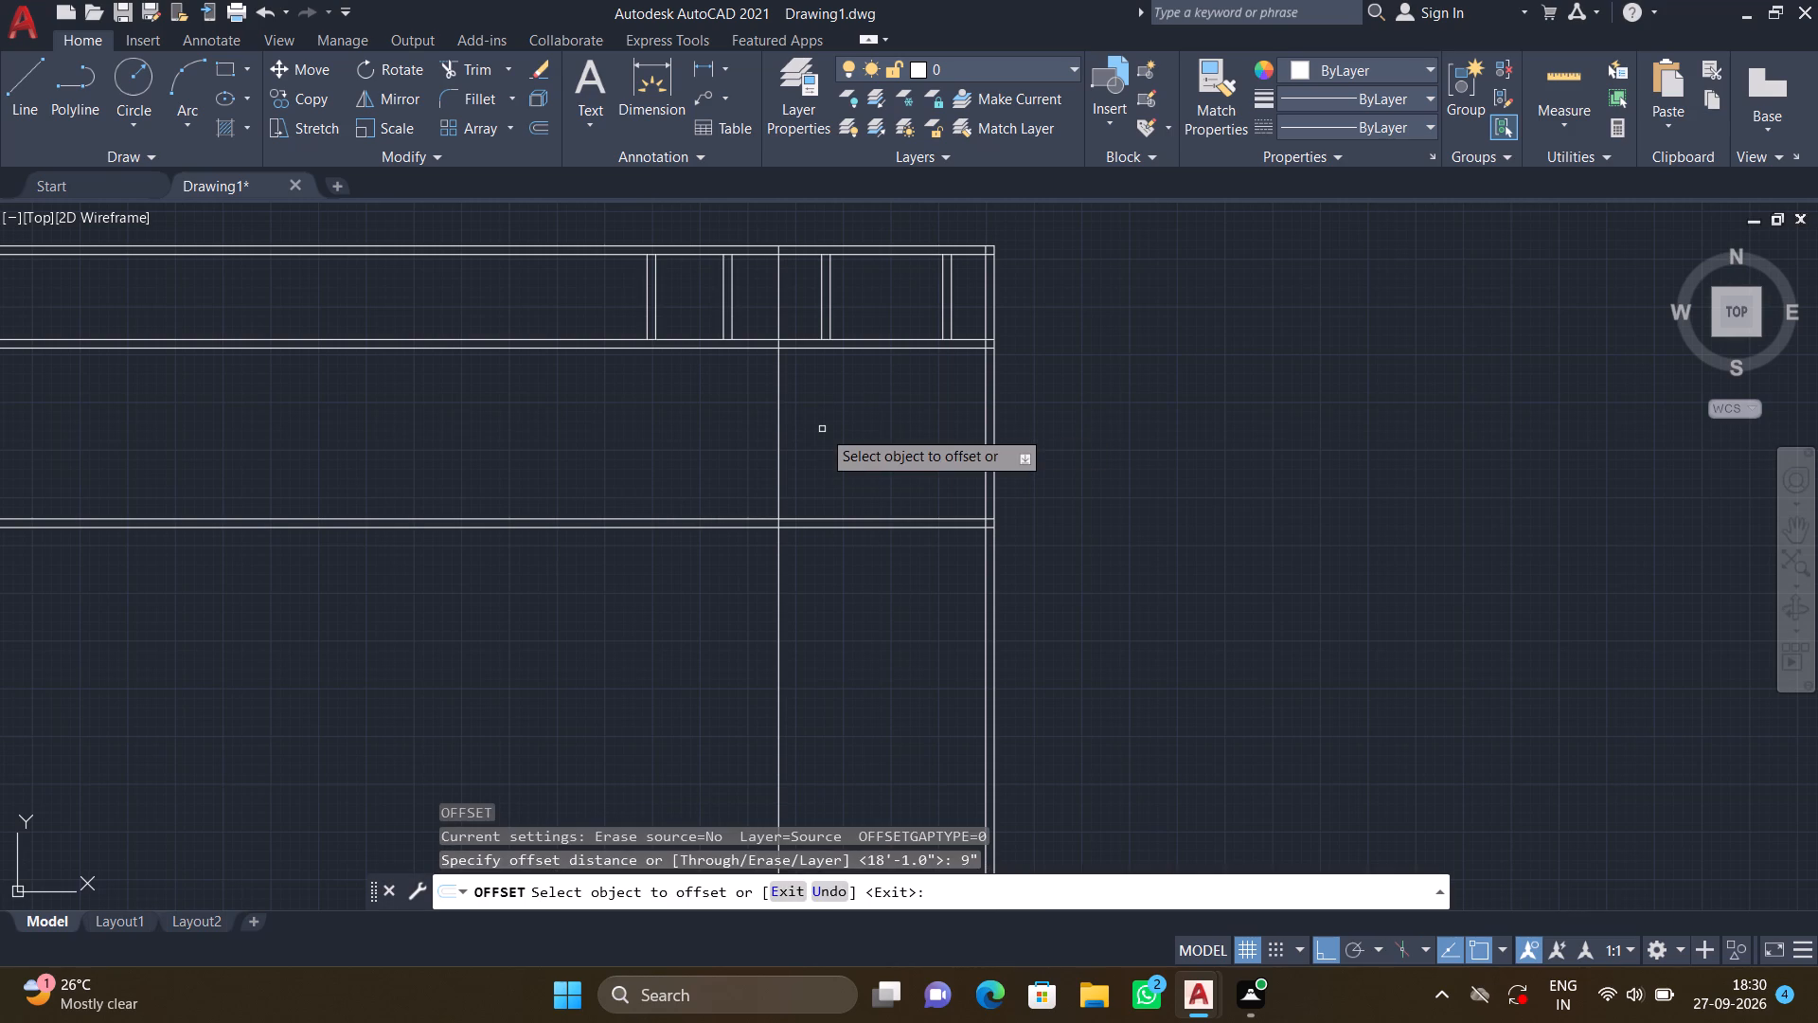
pyautogui.click(779, 428)
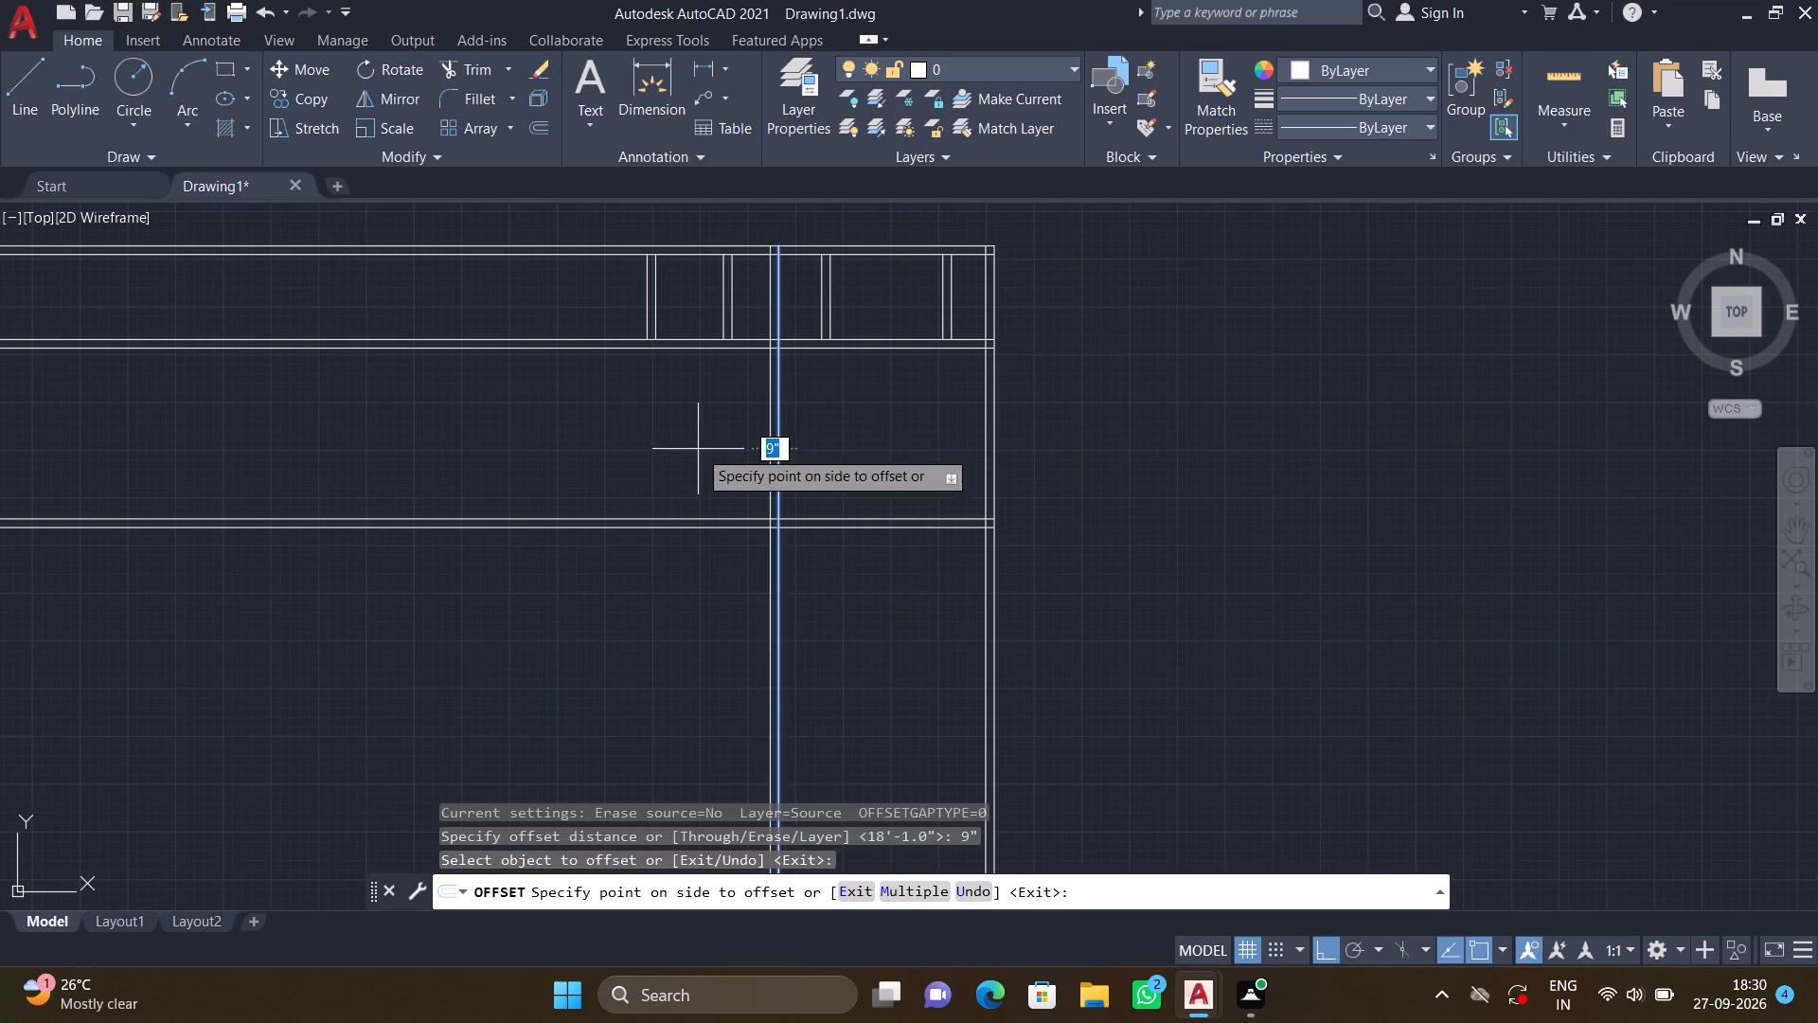
pyautogui.click(698, 449)
pyautogui.press('Return')
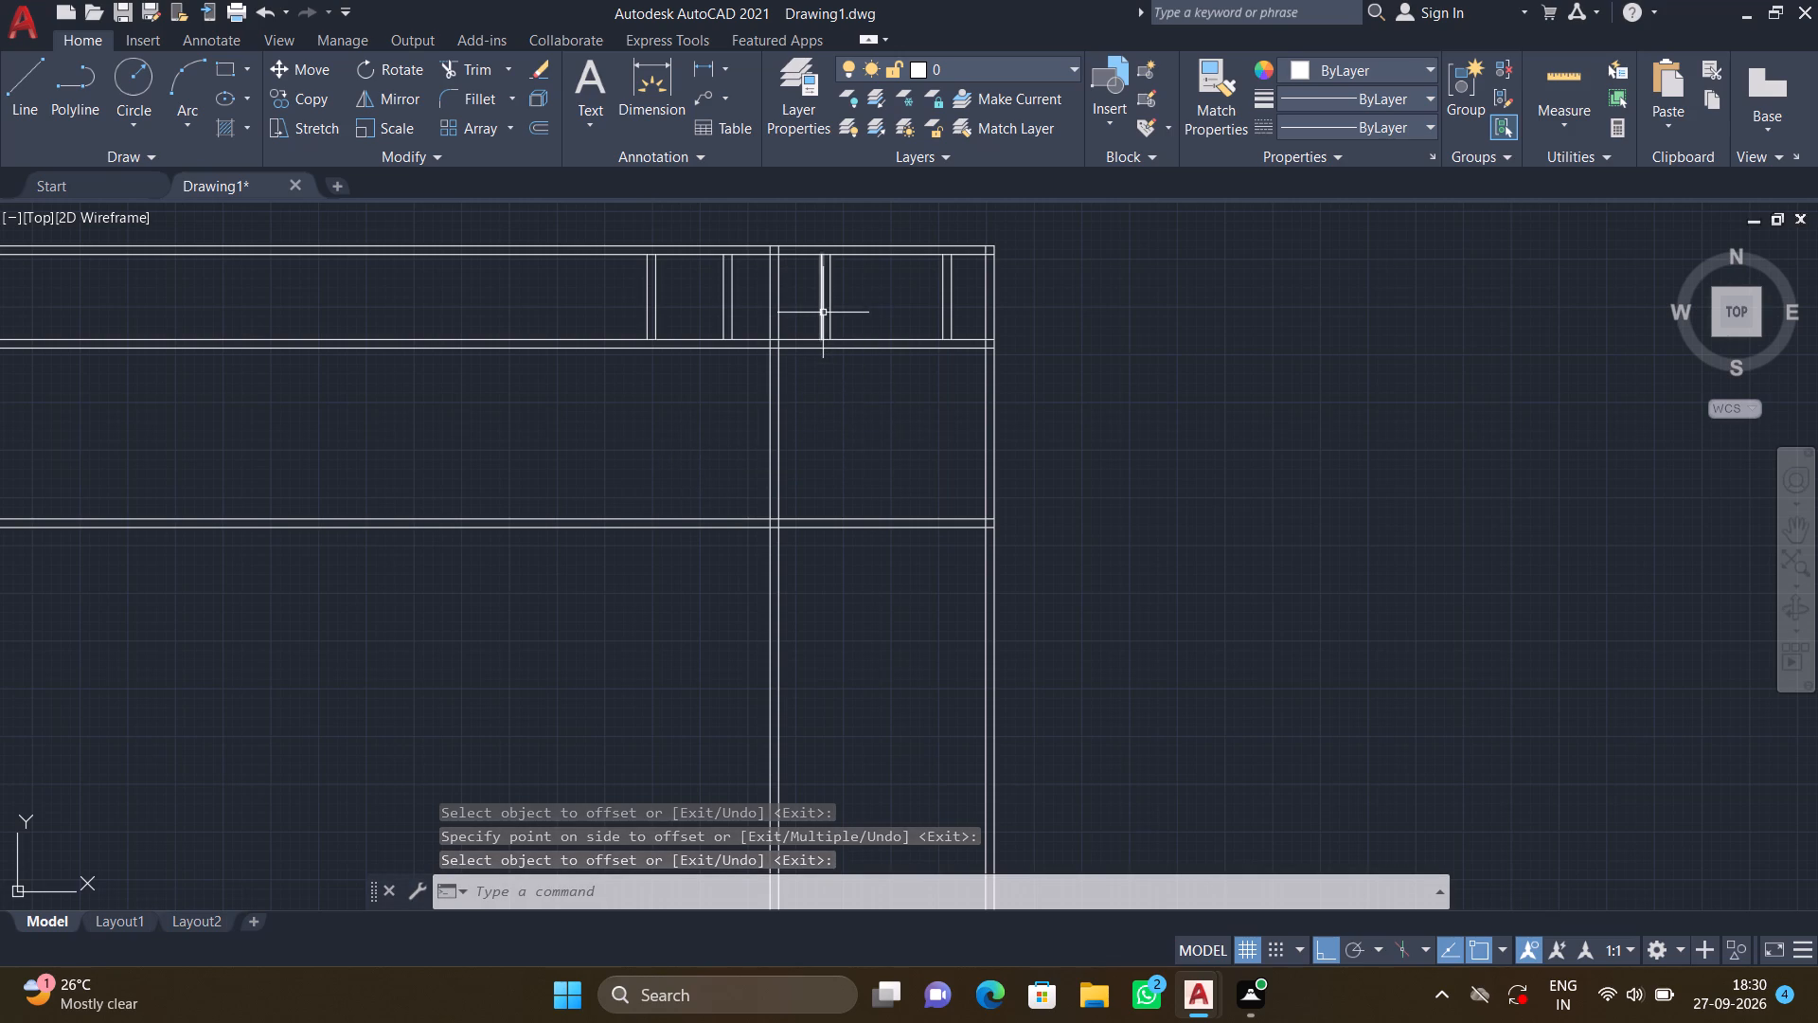
# Delete both lines of the two easternmost short vertical partition pairs in the northern row of rooms.
pyautogui.scroll(1, 823, 313)
pyautogui.moveTo(904, 336); pyautogui.dragTo(687, 390, button='middle')
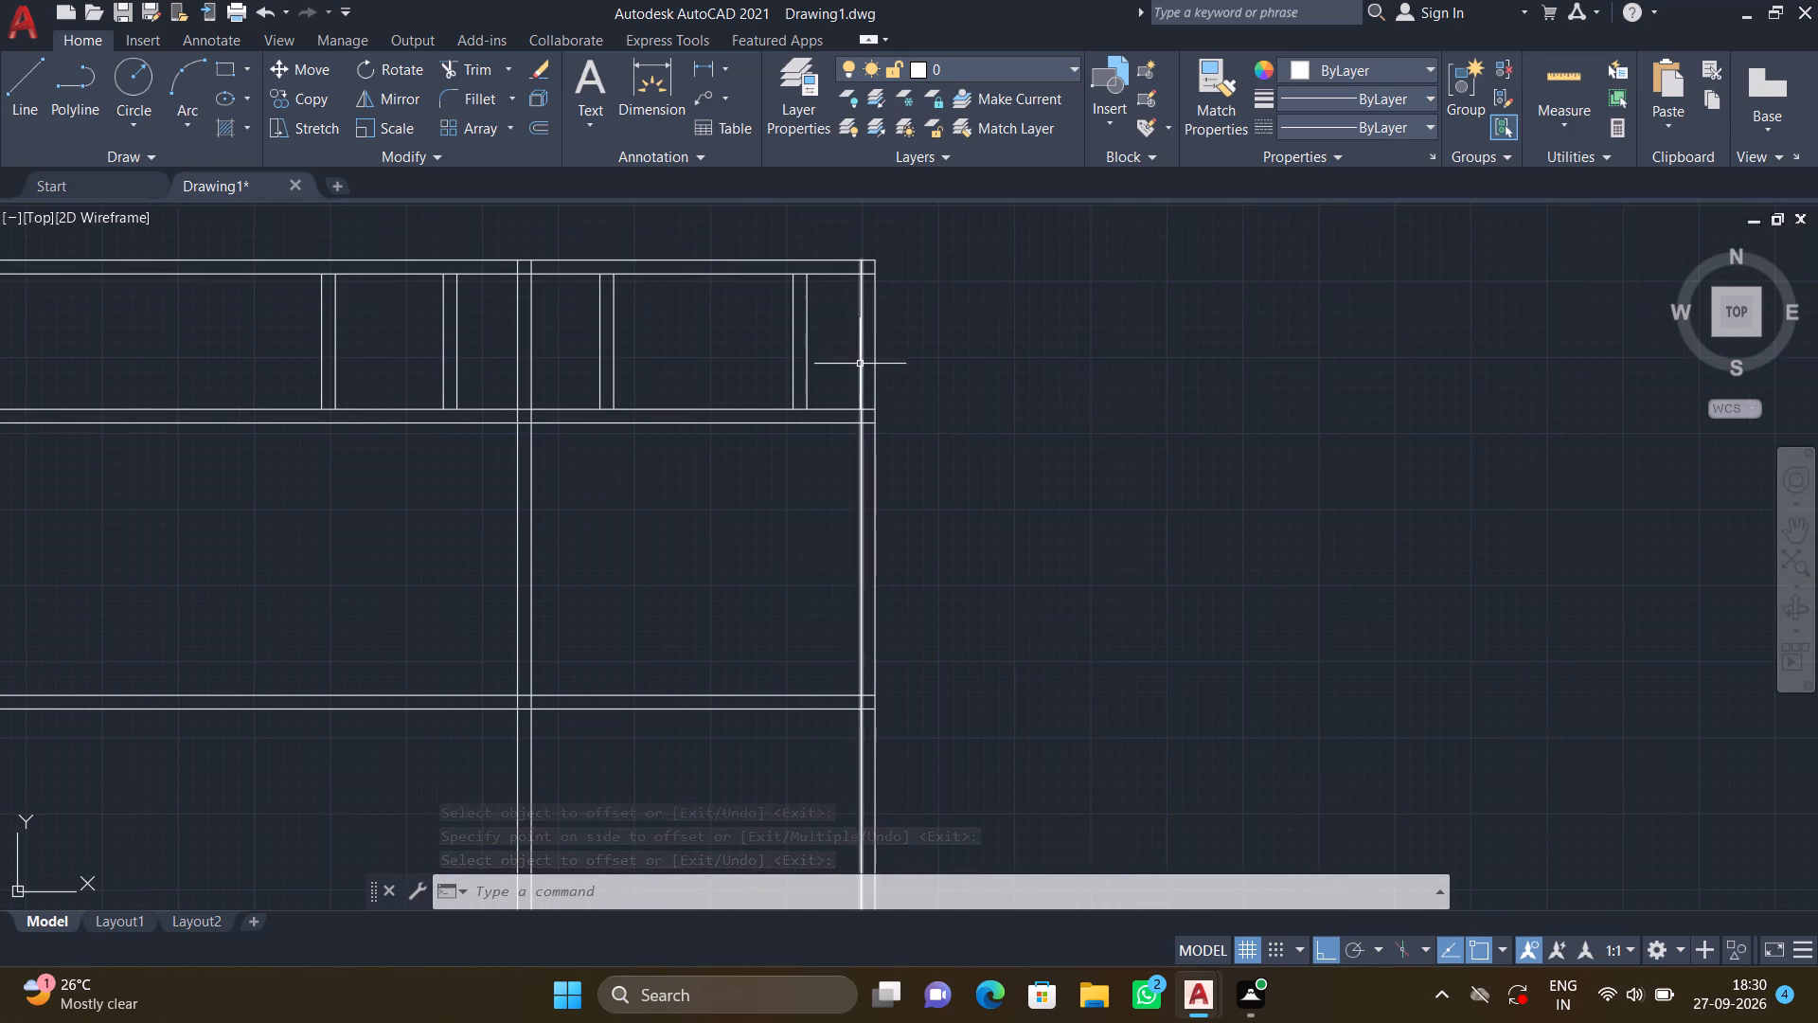
pyautogui.scroll(1, 840, 348)
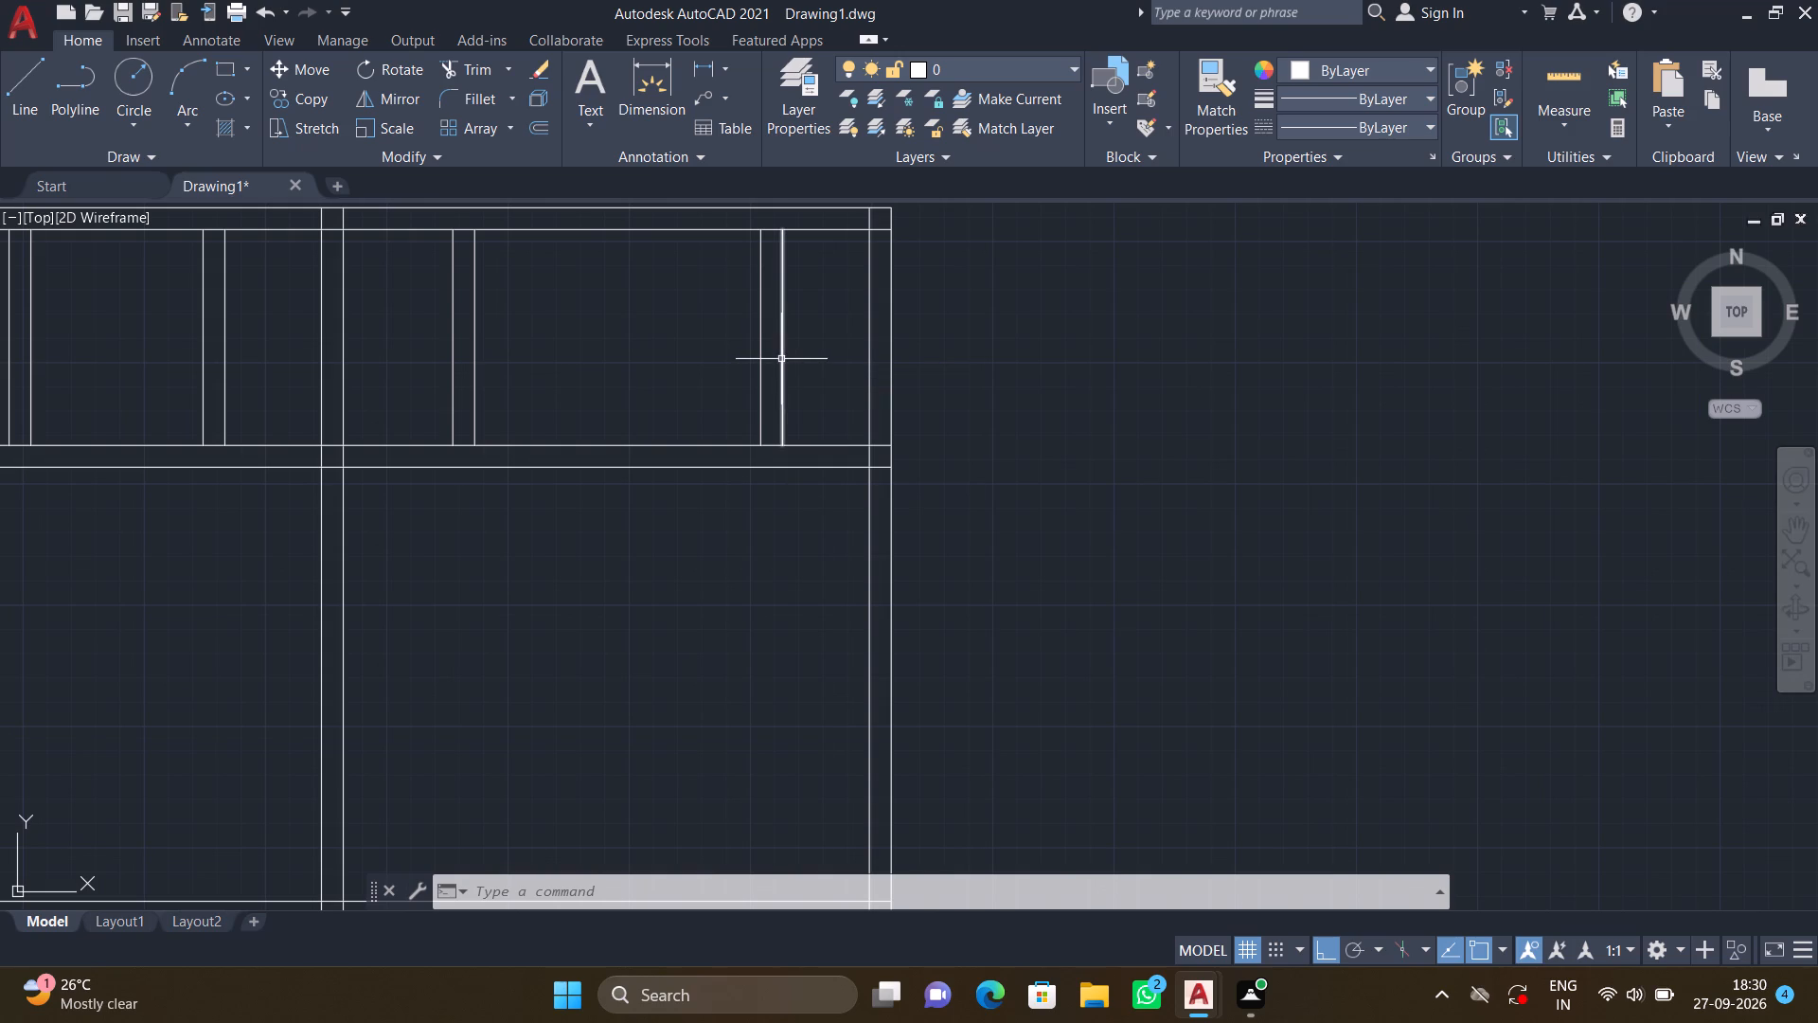
pyautogui.scroll(-1, 347, 490)
pyautogui.moveTo(339, 498); pyautogui.dragTo(636, 533, button='middle')
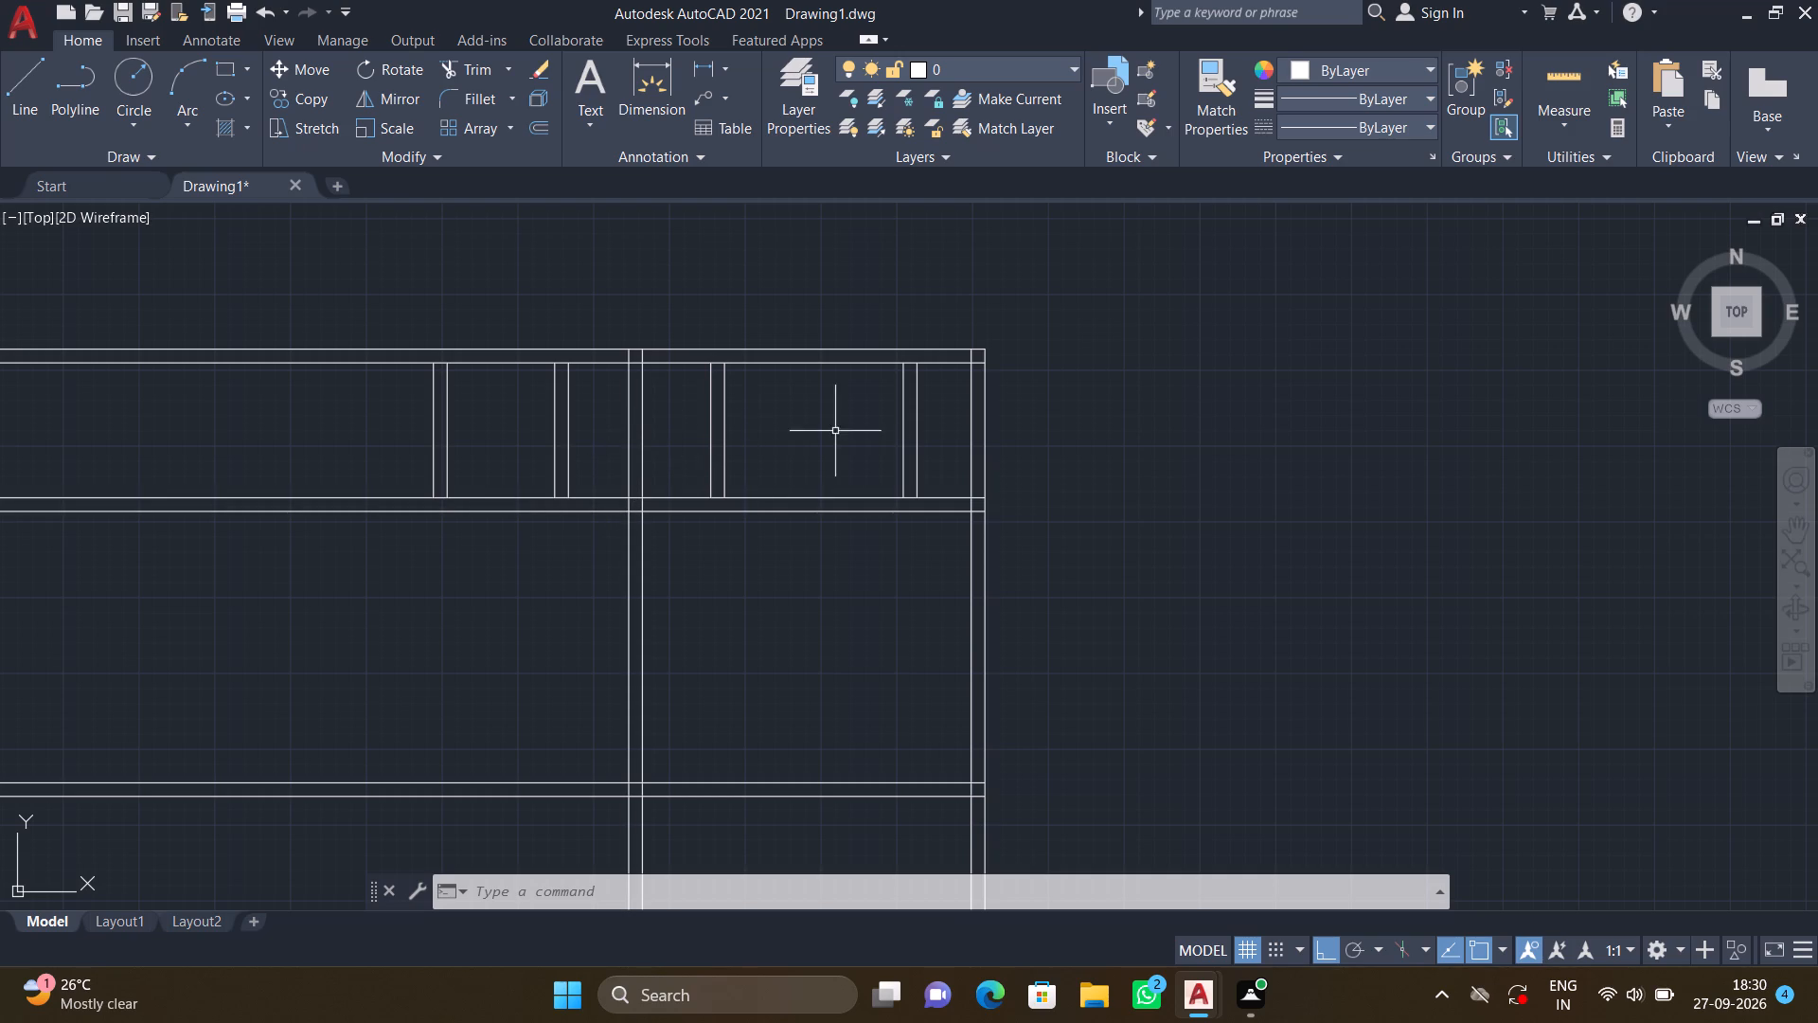
pyautogui.click(901, 440)
pyautogui.press('Delete')
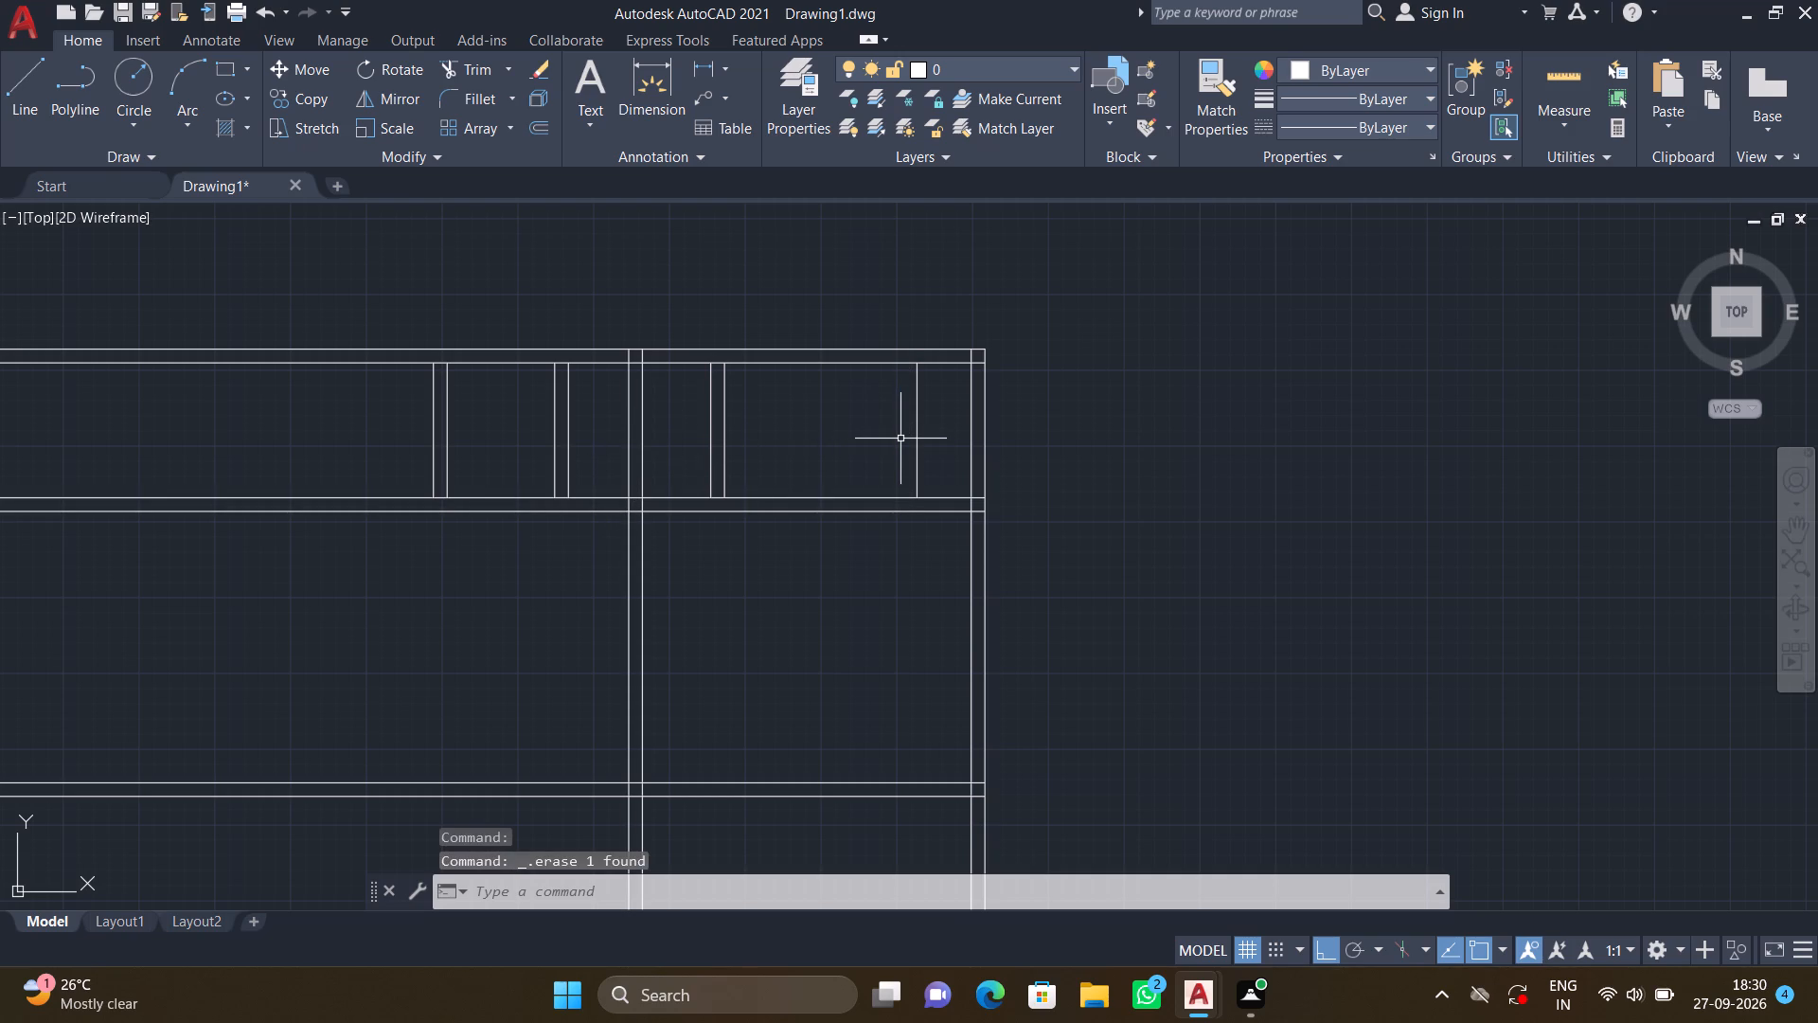
pyautogui.press('o')
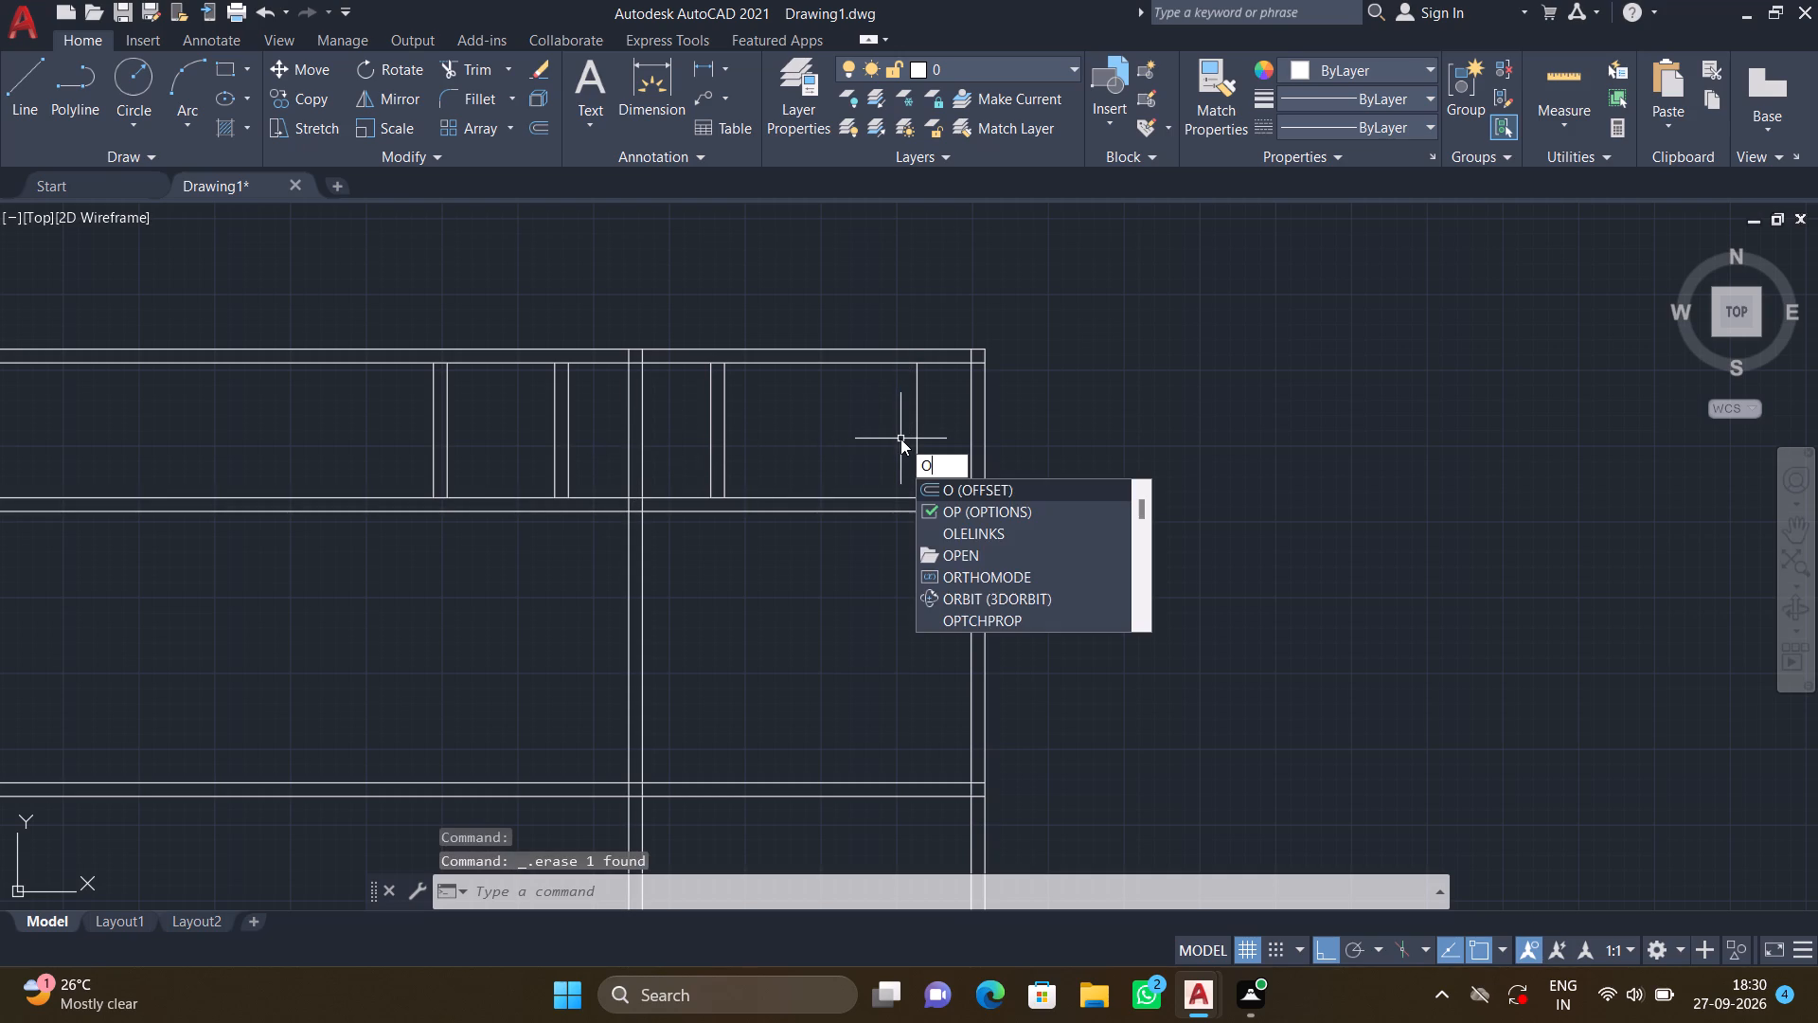
pyautogui.press('Escape')
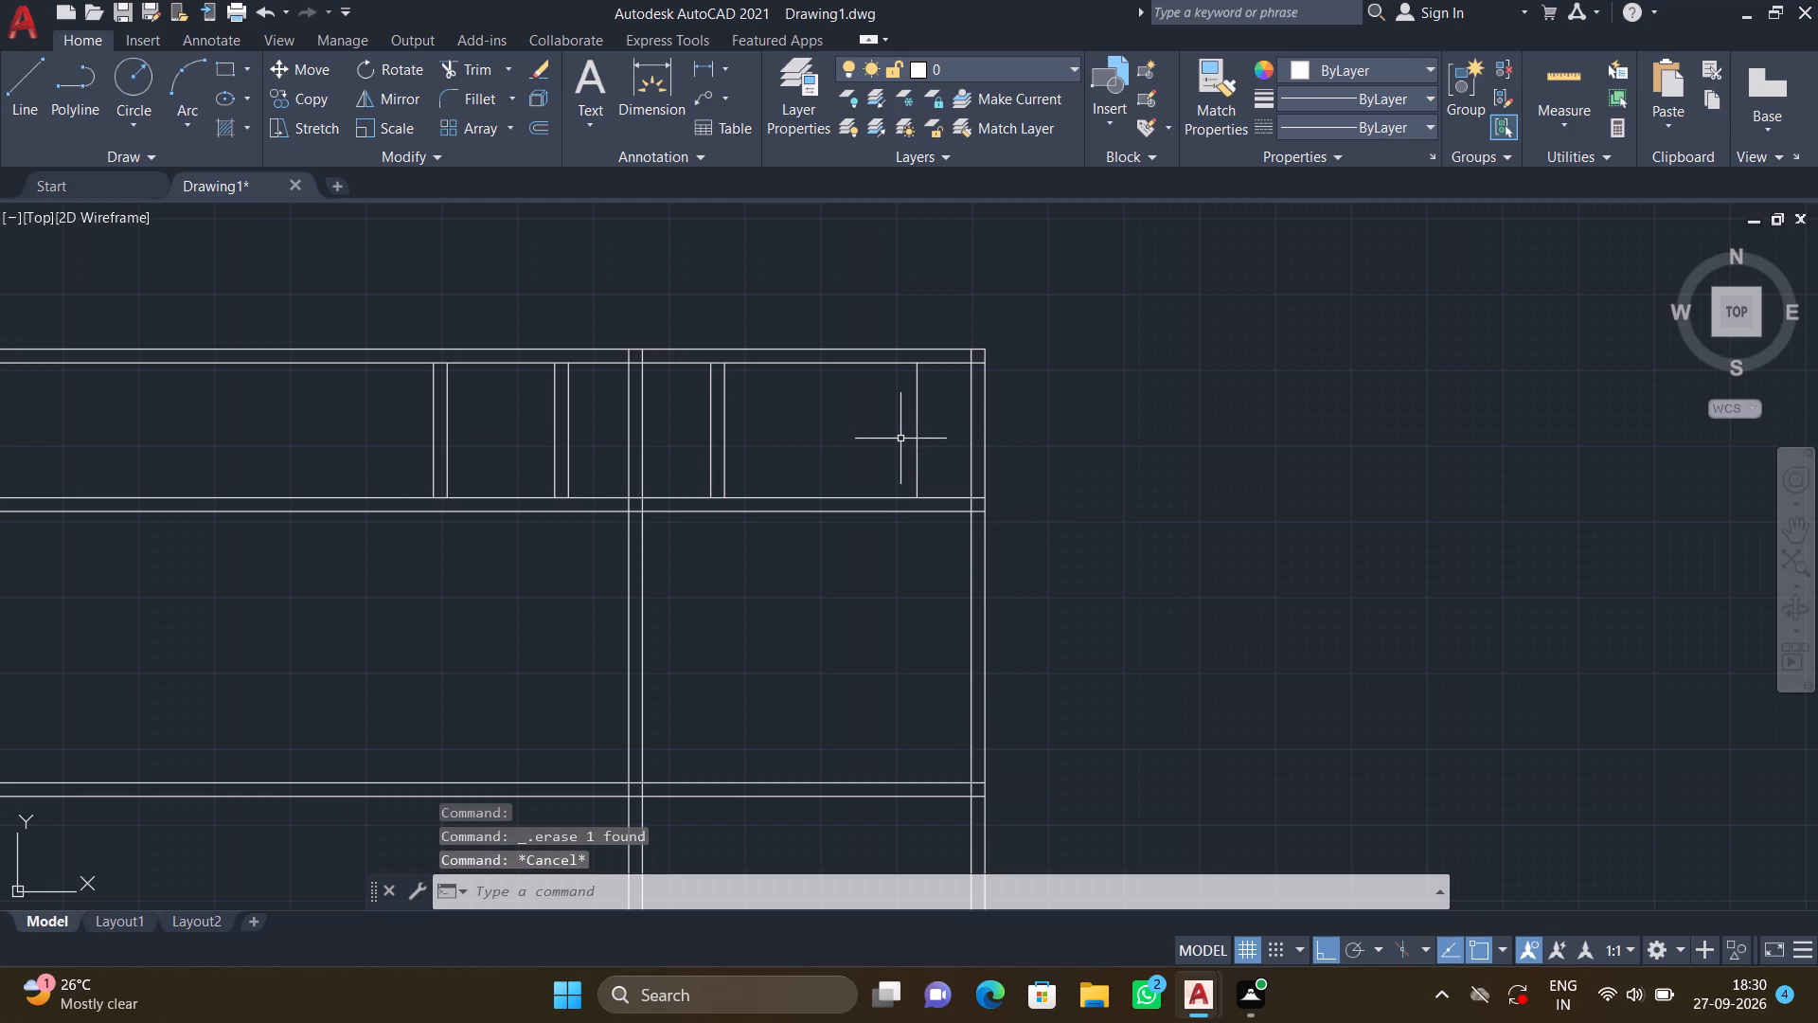
pyautogui.click(918, 426)
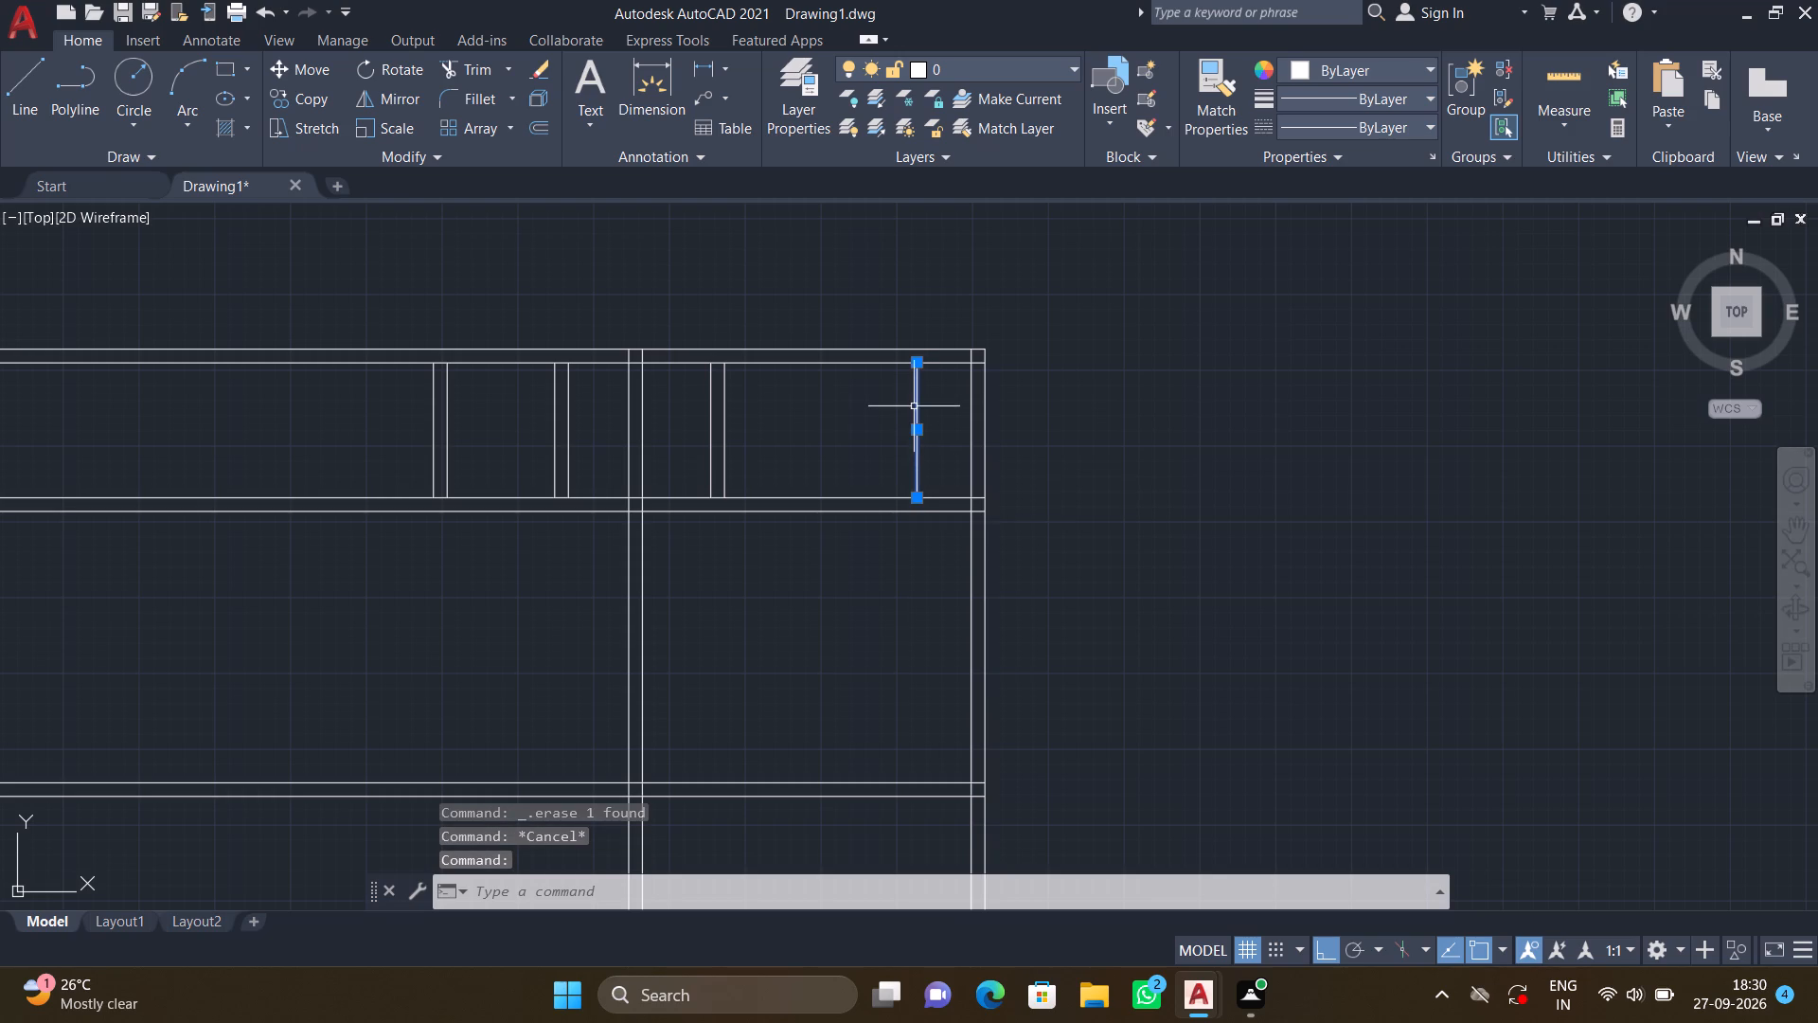
pyautogui.press('Delete')
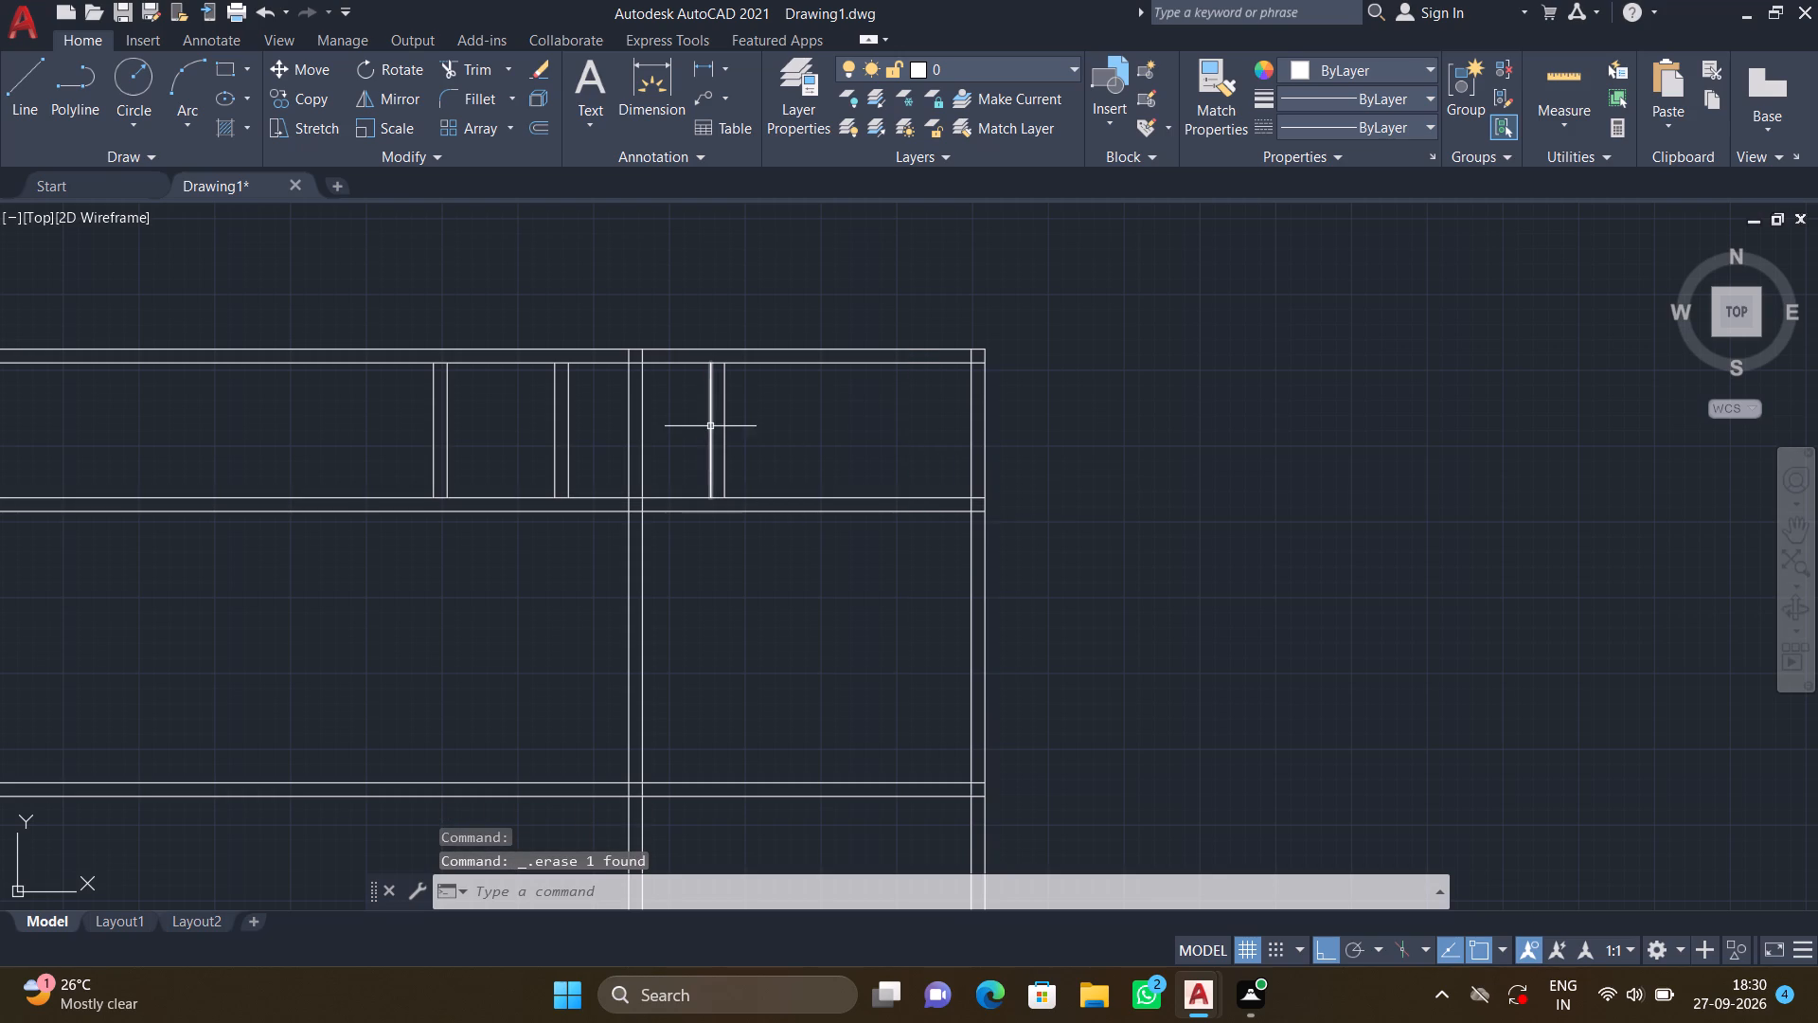
pyautogui.click(710, 426)
pyautogui.click(722, 420)
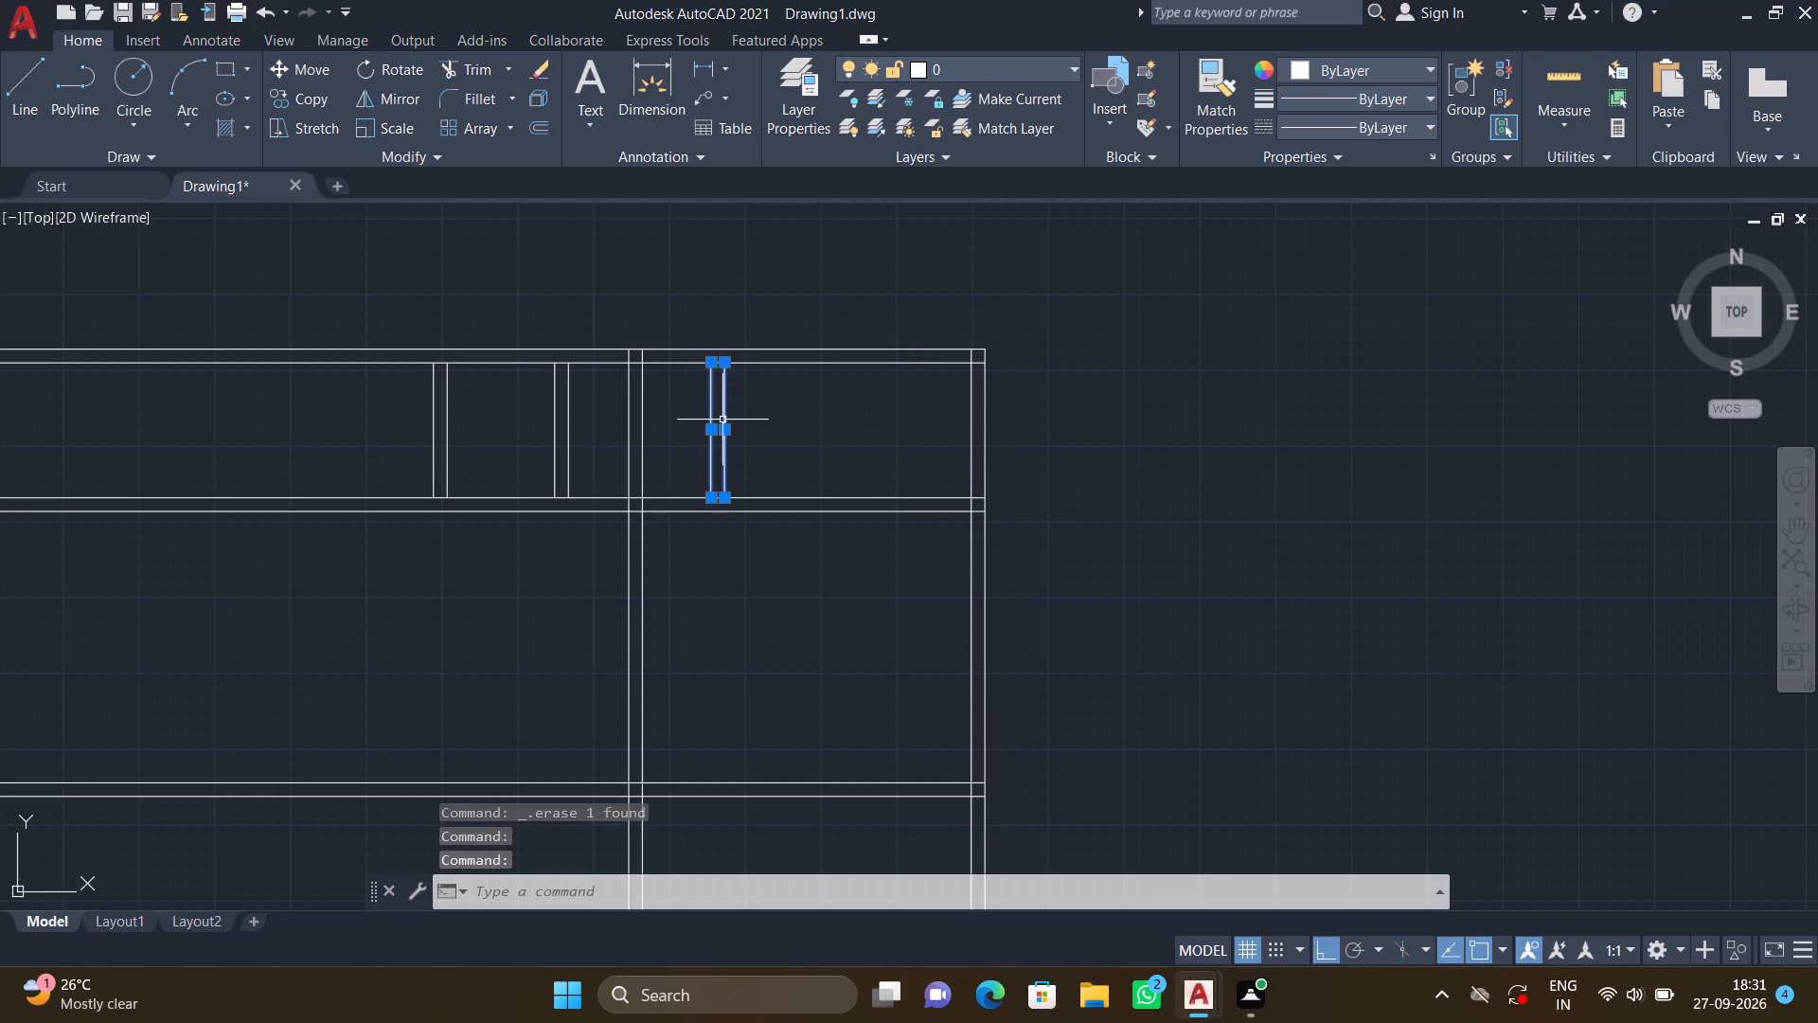
pyautogui.press('Delete')
# Offset the eastern line of the new double-line vertical wall 7'10" to the east.
pyautogui.press('o')
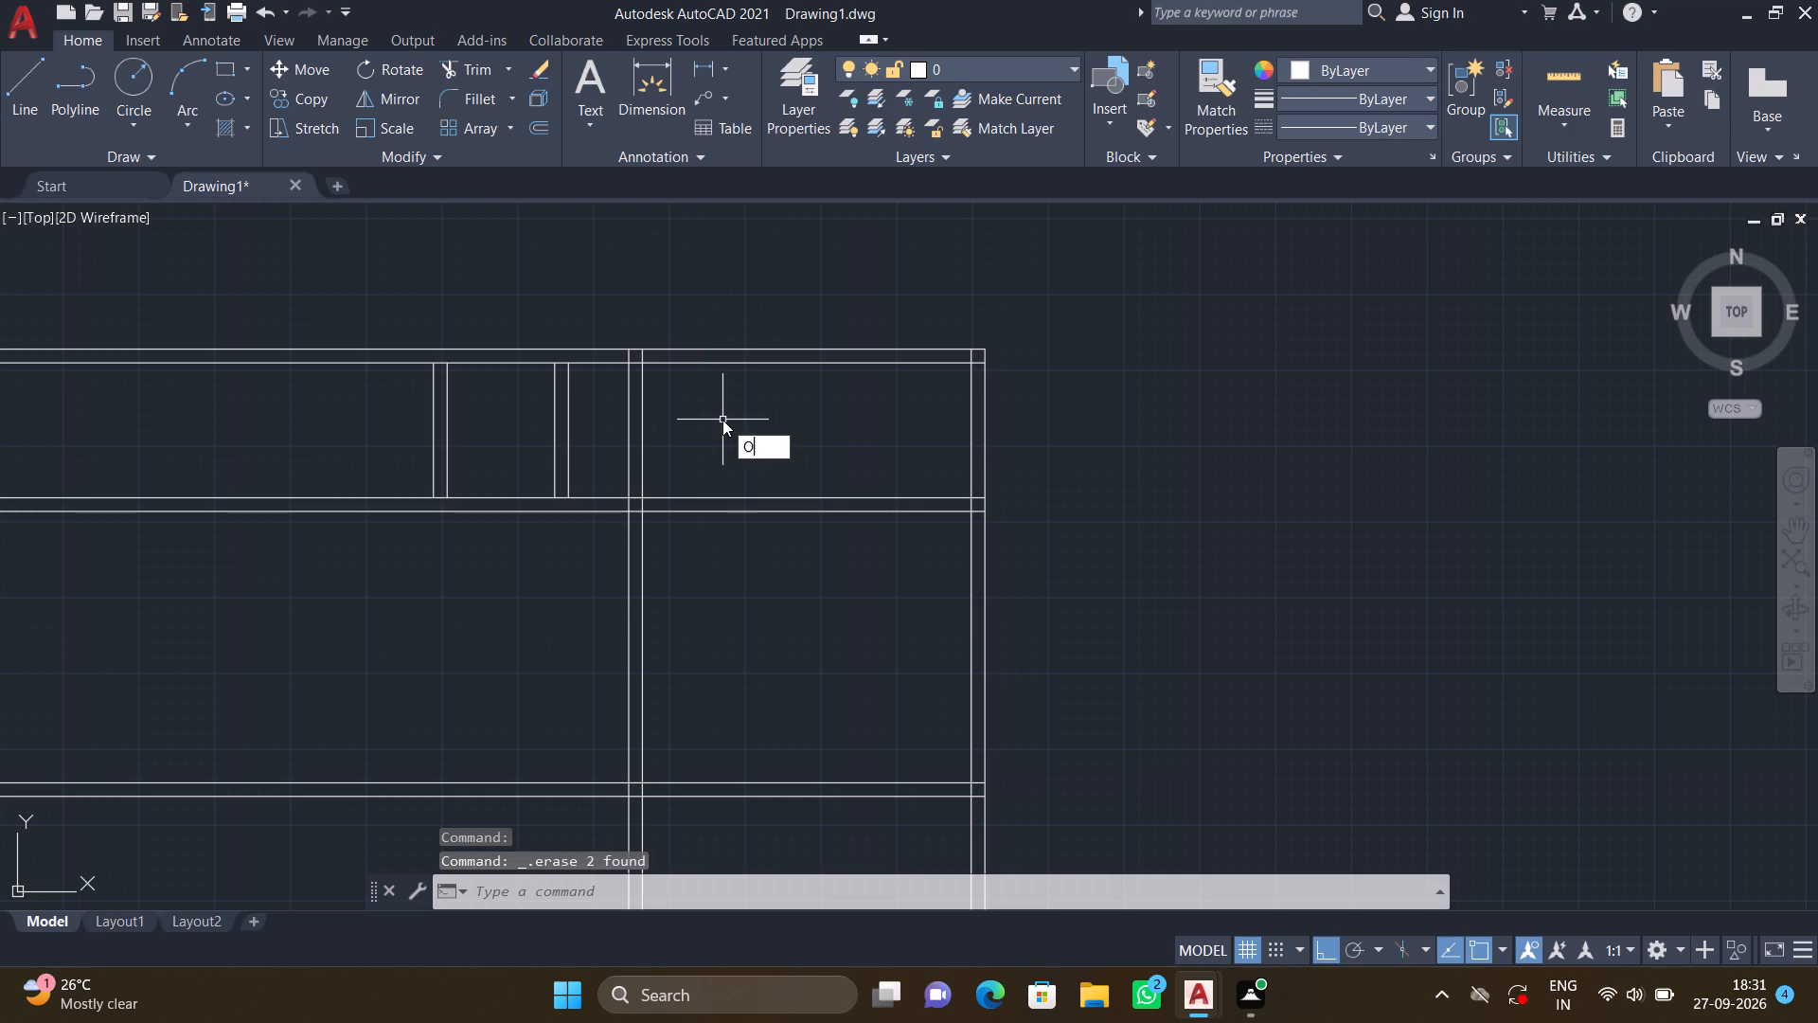
pyautogui.press('Return')
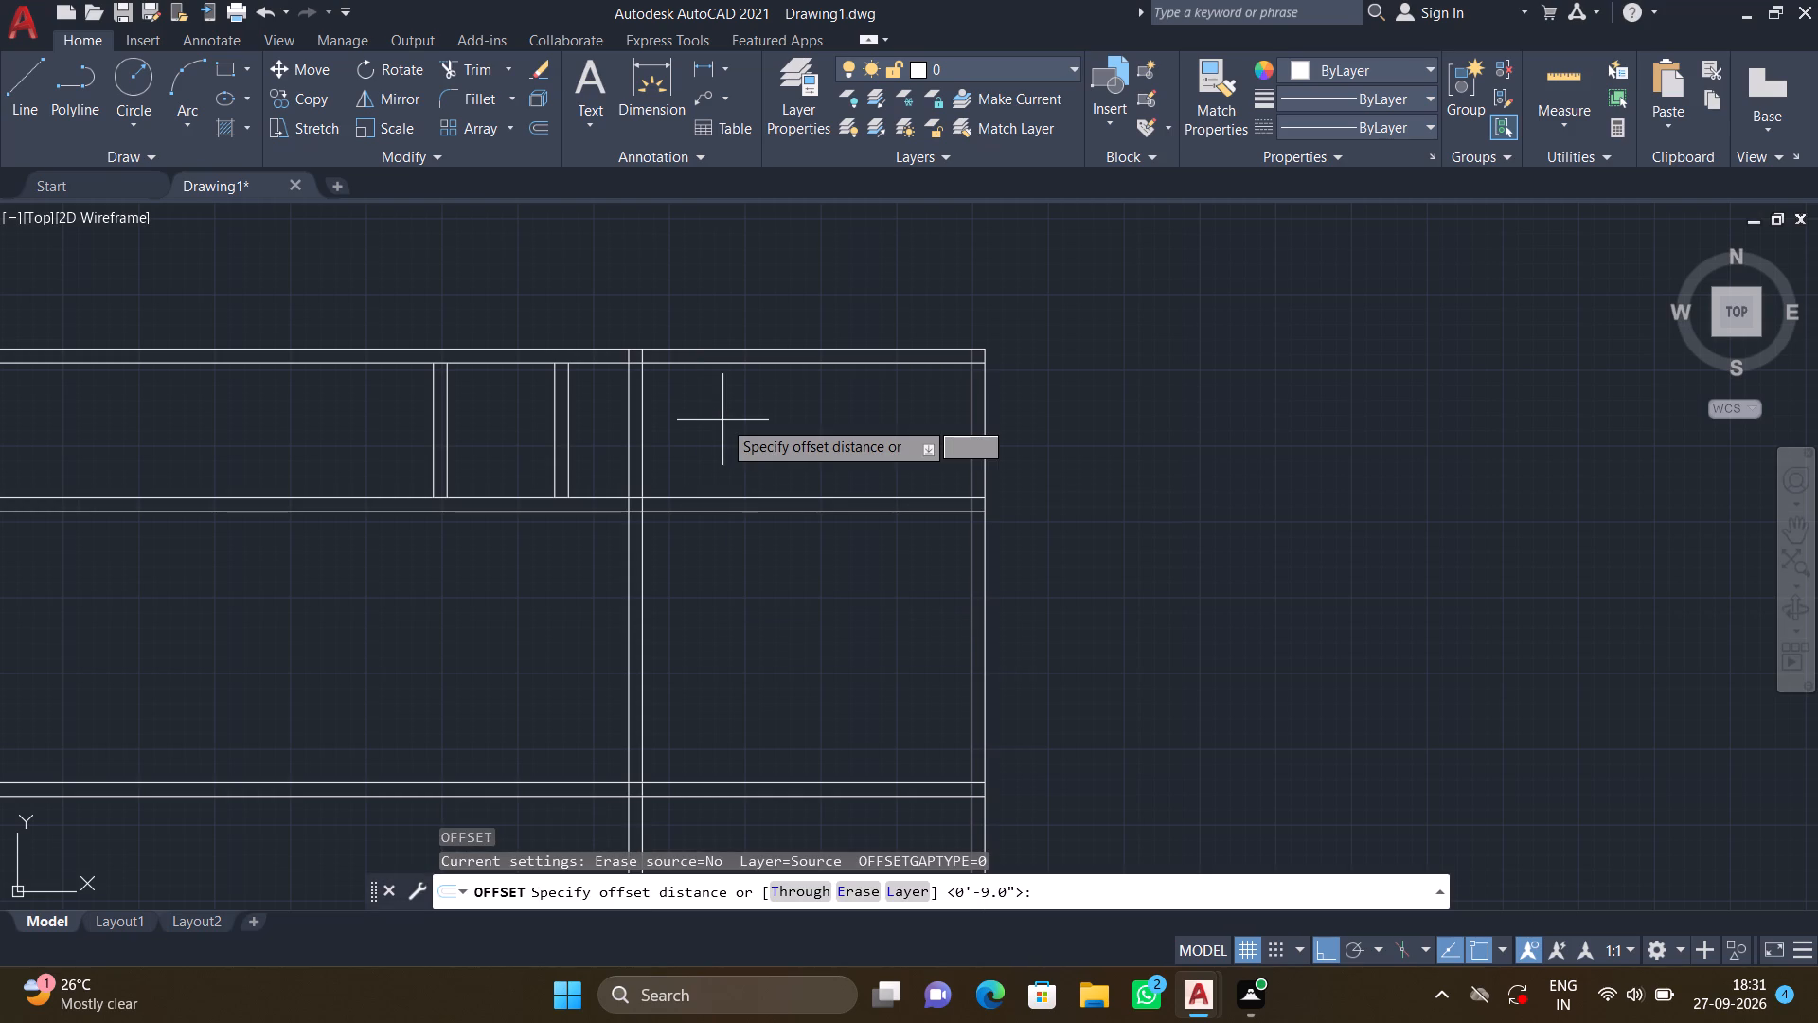
pyautogui.write("7'")
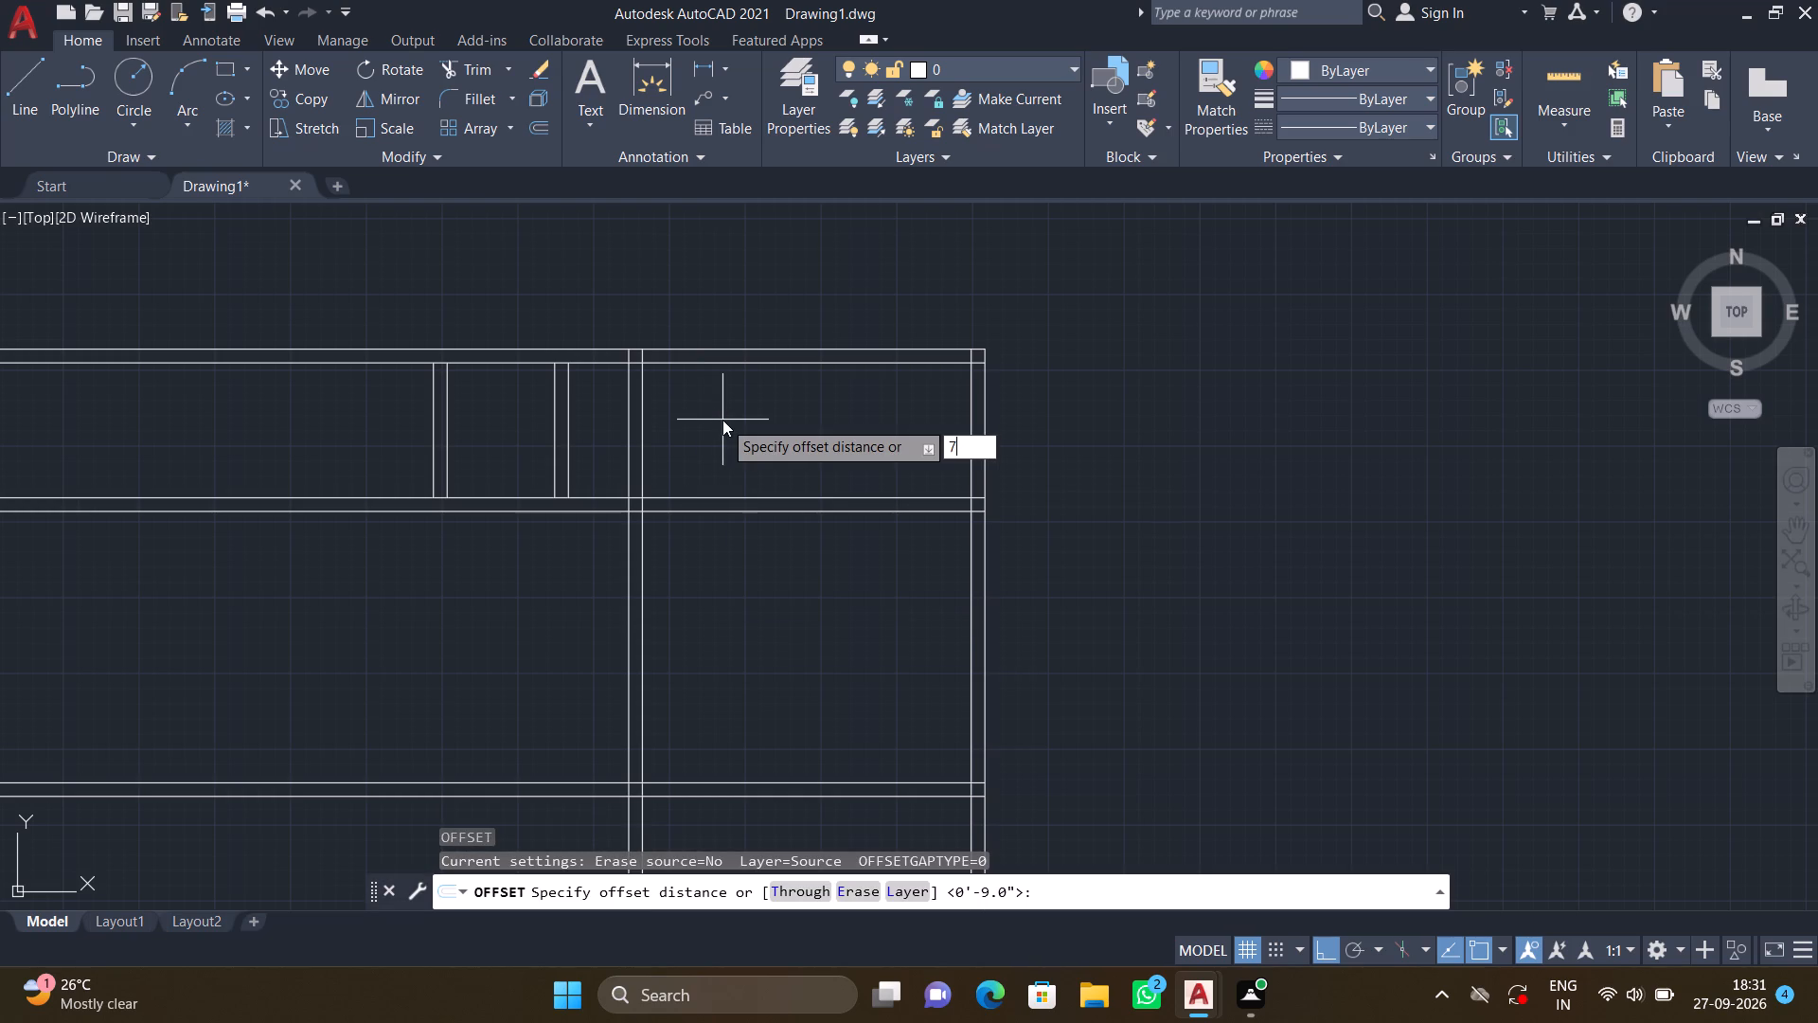
pyautogui.write('10"')
pyautogui.press('Return')
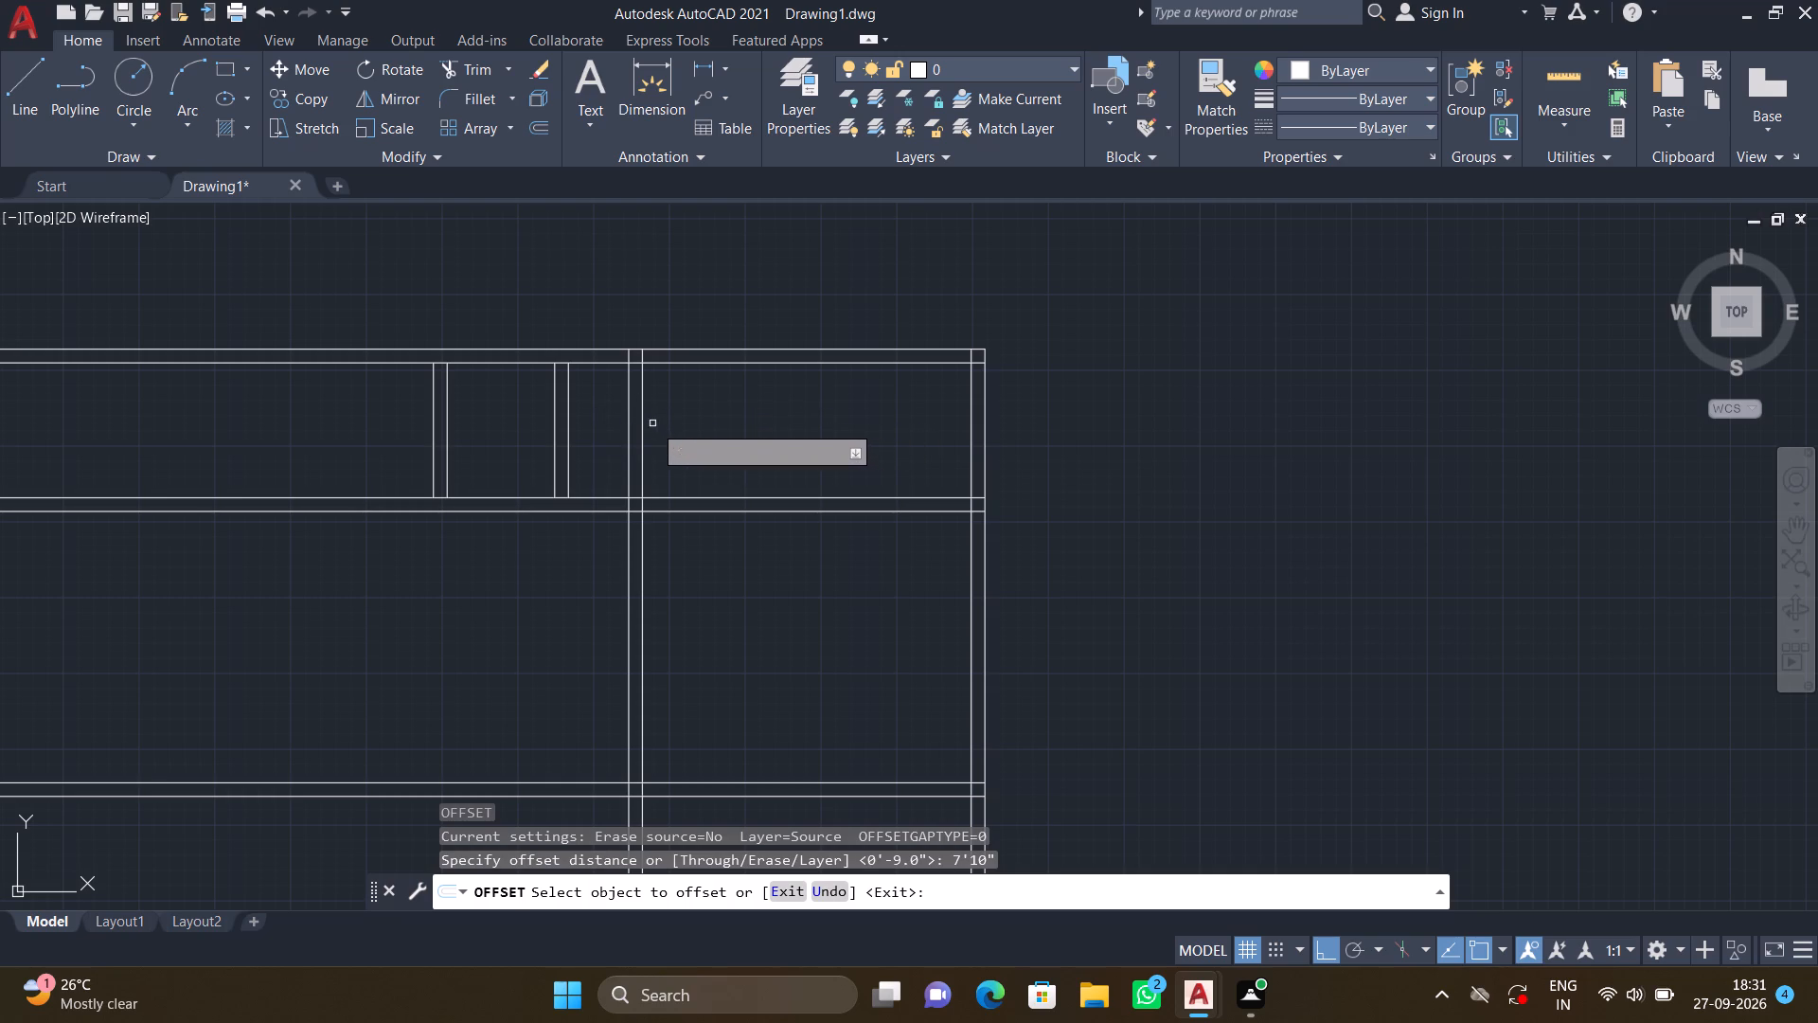
pyautogui.click(643, 420)
pyautogui.click(748, 434)
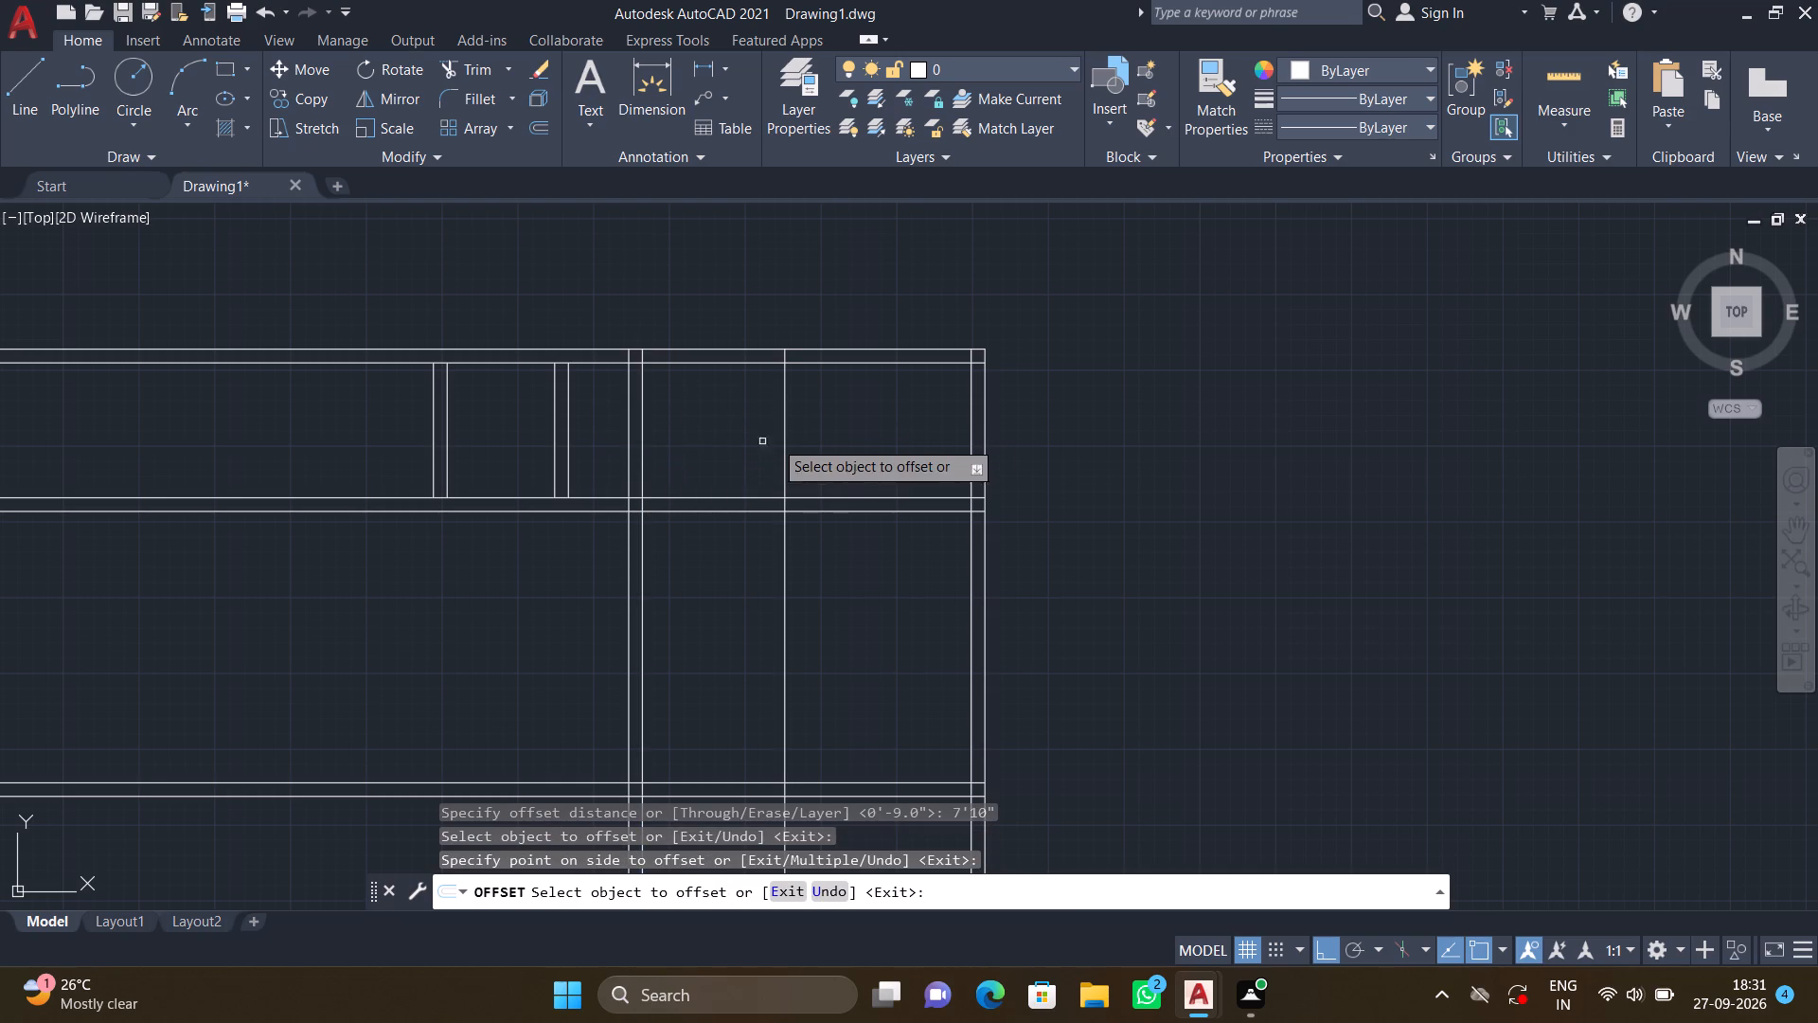
pyautogui.press('Return')
# Offset the newest vertical line 9" to the east, forming another double-line vertical interior wall.
pyautogui.press('o')
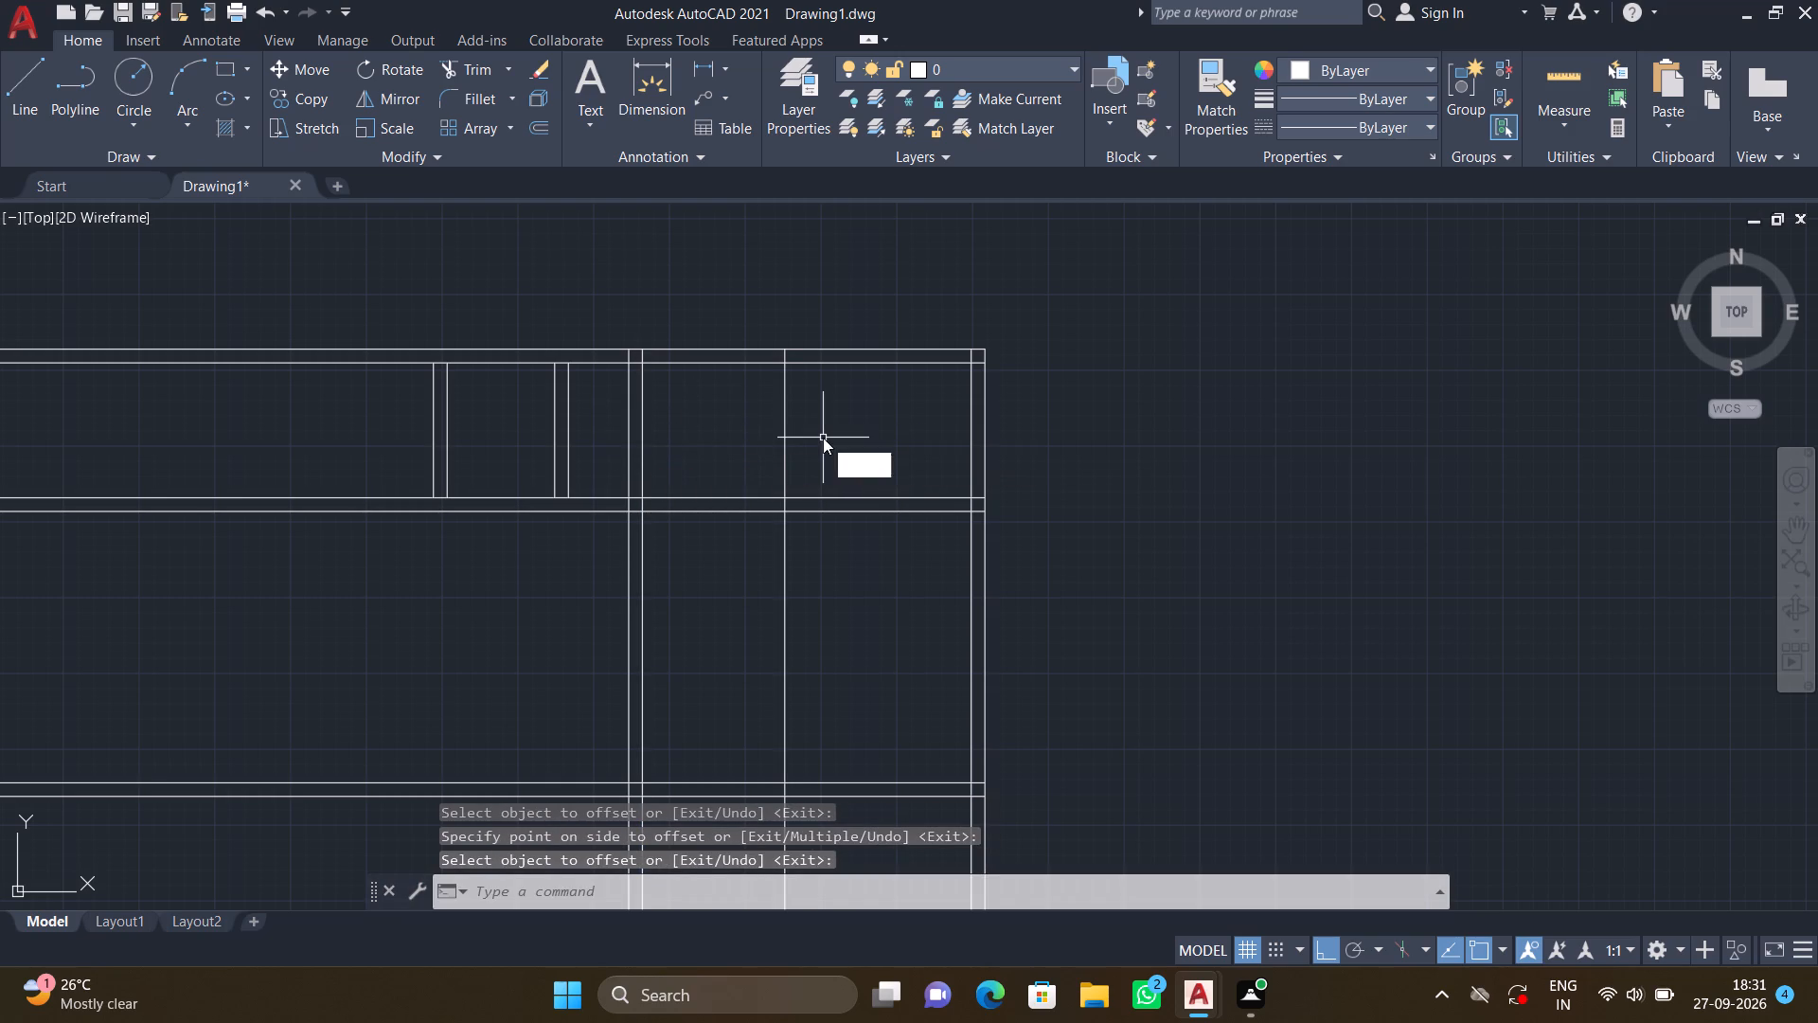
pyautogui.press('Return')
pyautogui.write('9"')
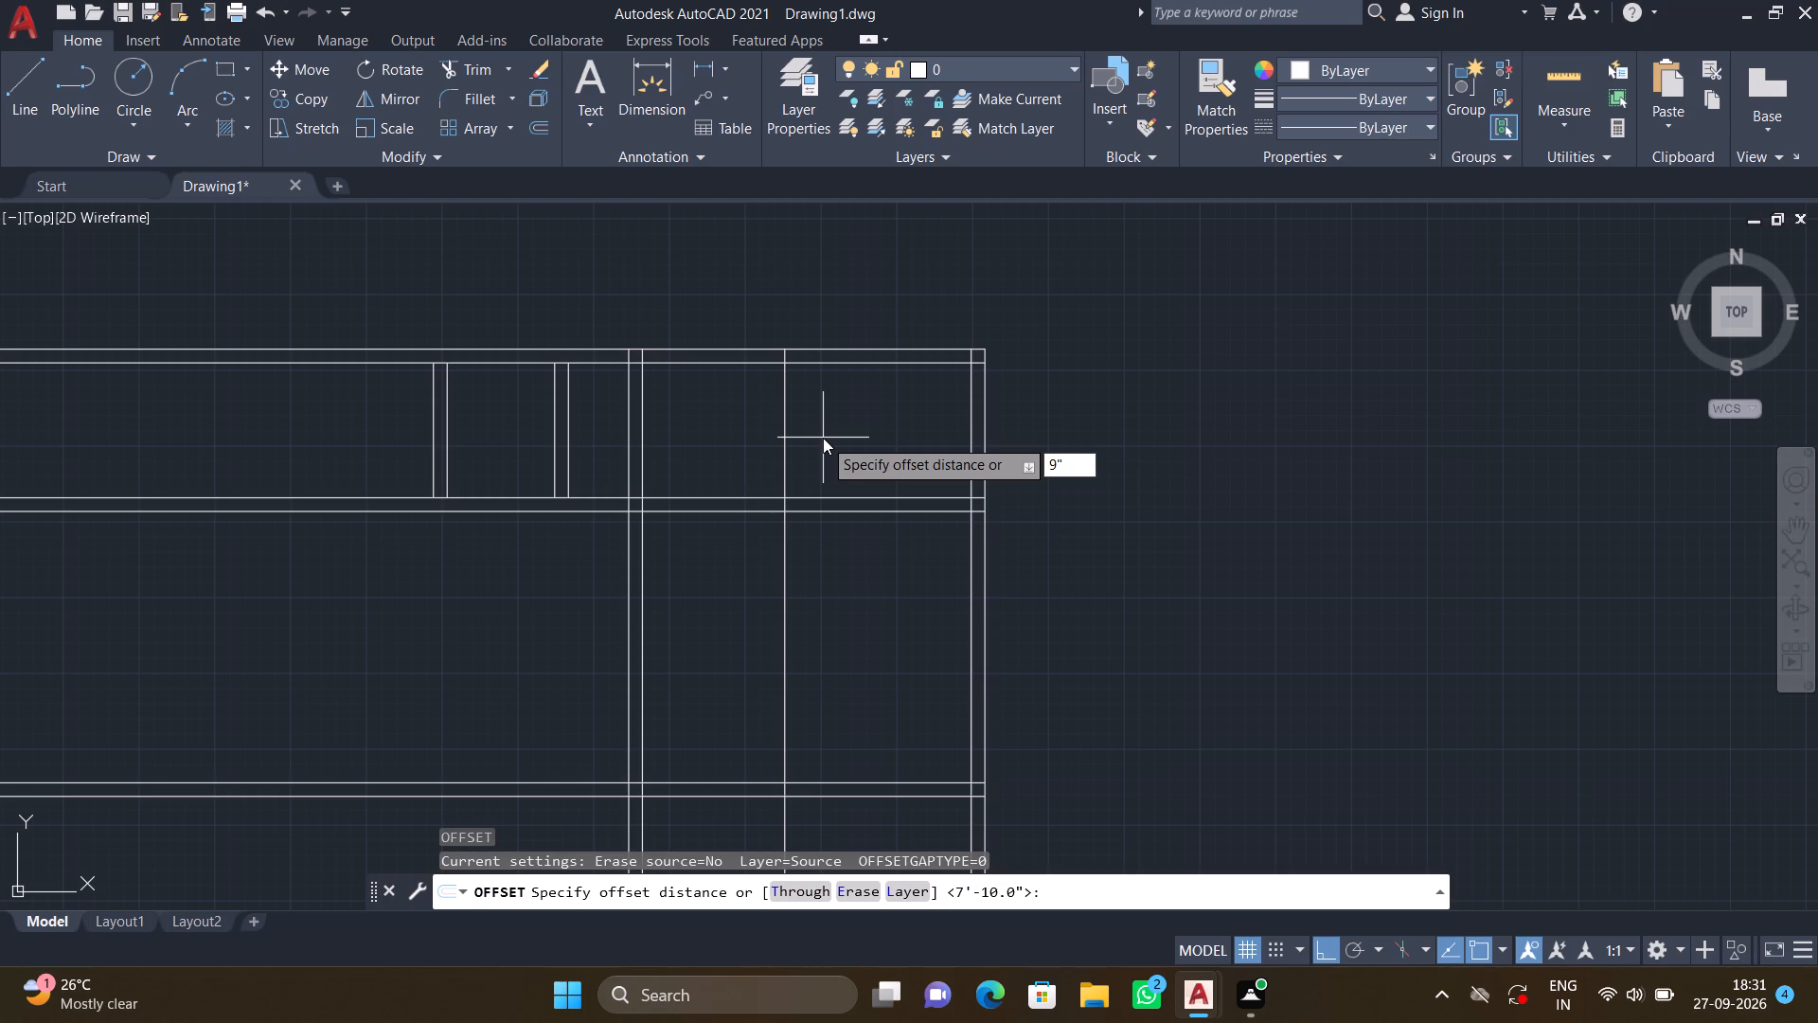
pyautogui.press('Return')
pyautogui.click(783, 433)
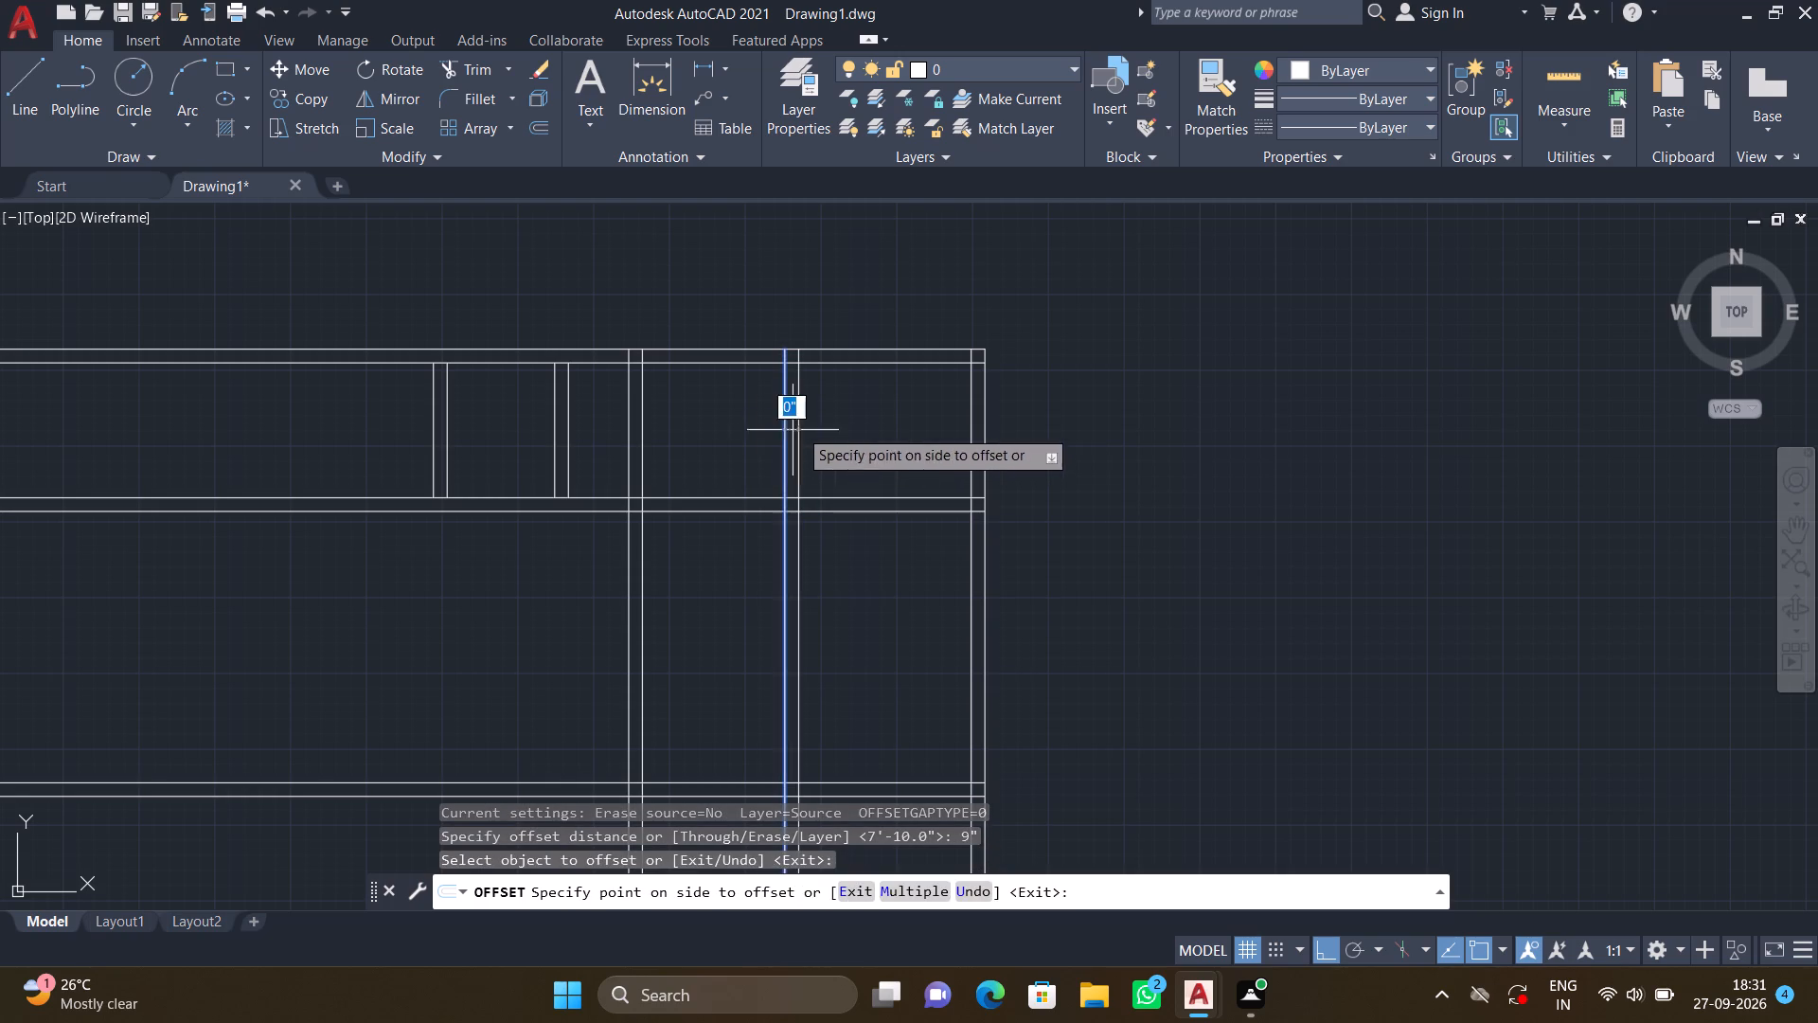
pyautogui.click(878, 430)
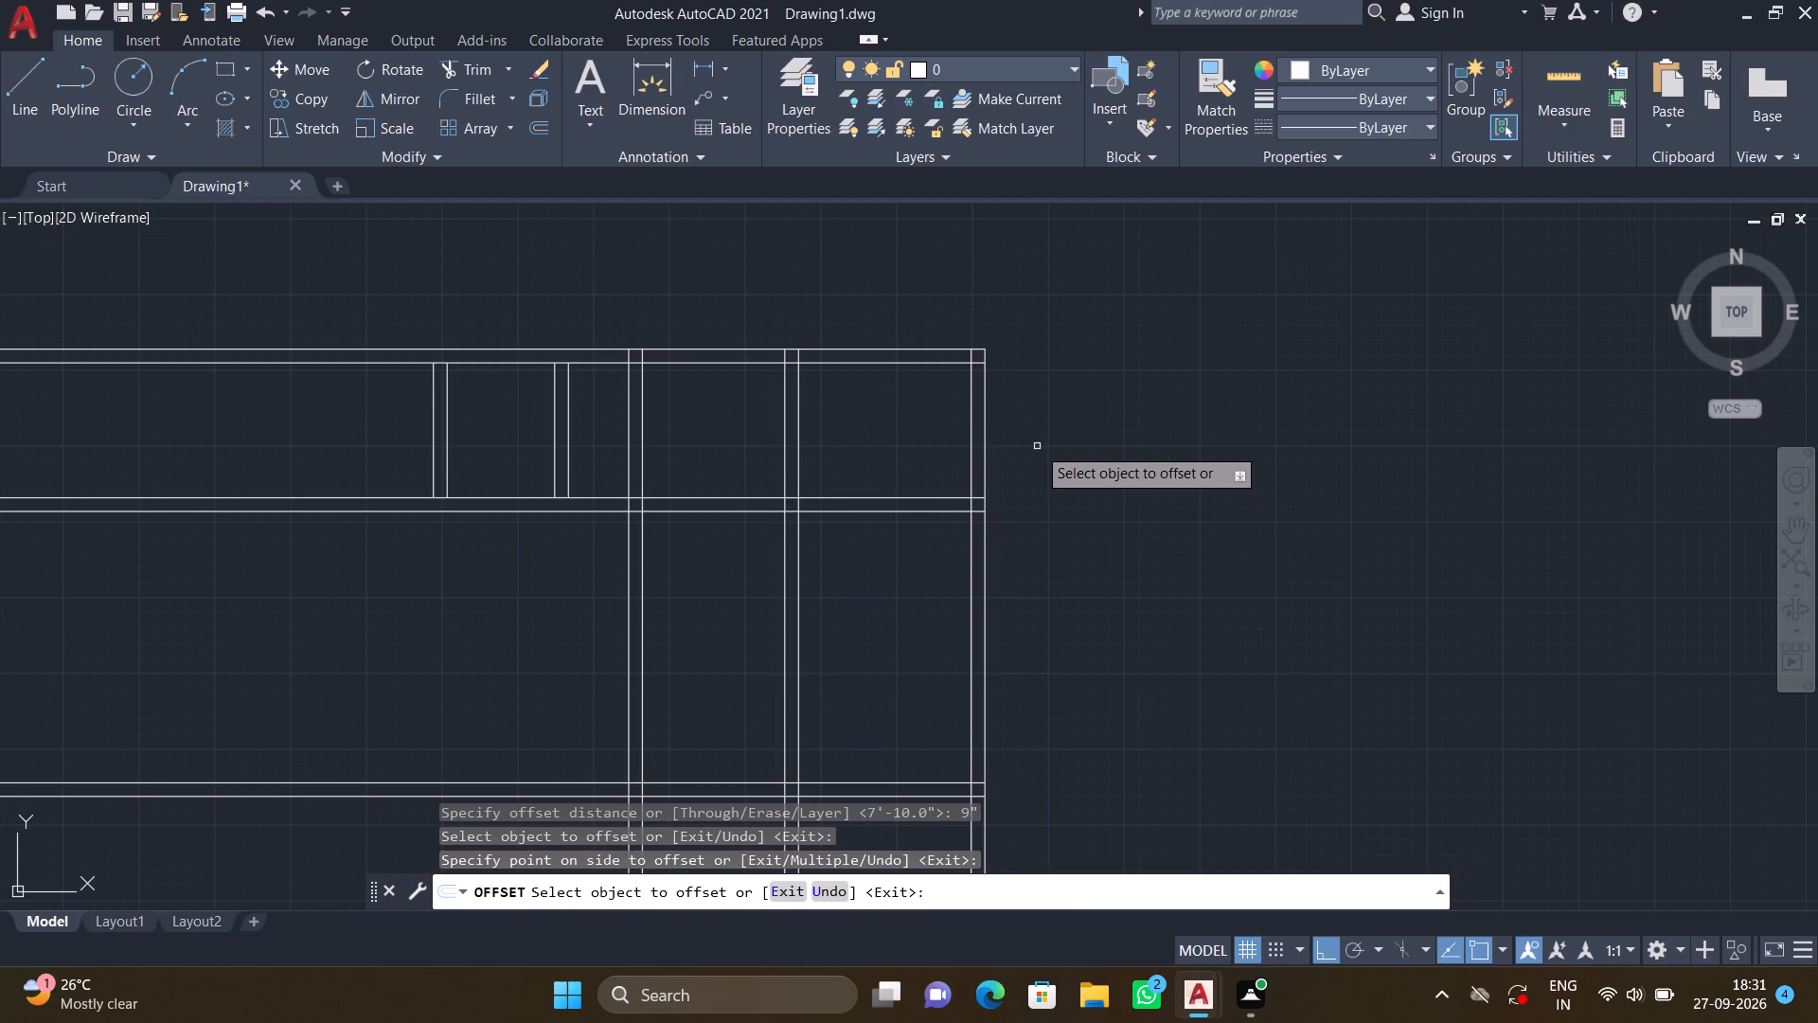
pyautogui.press('Escape')
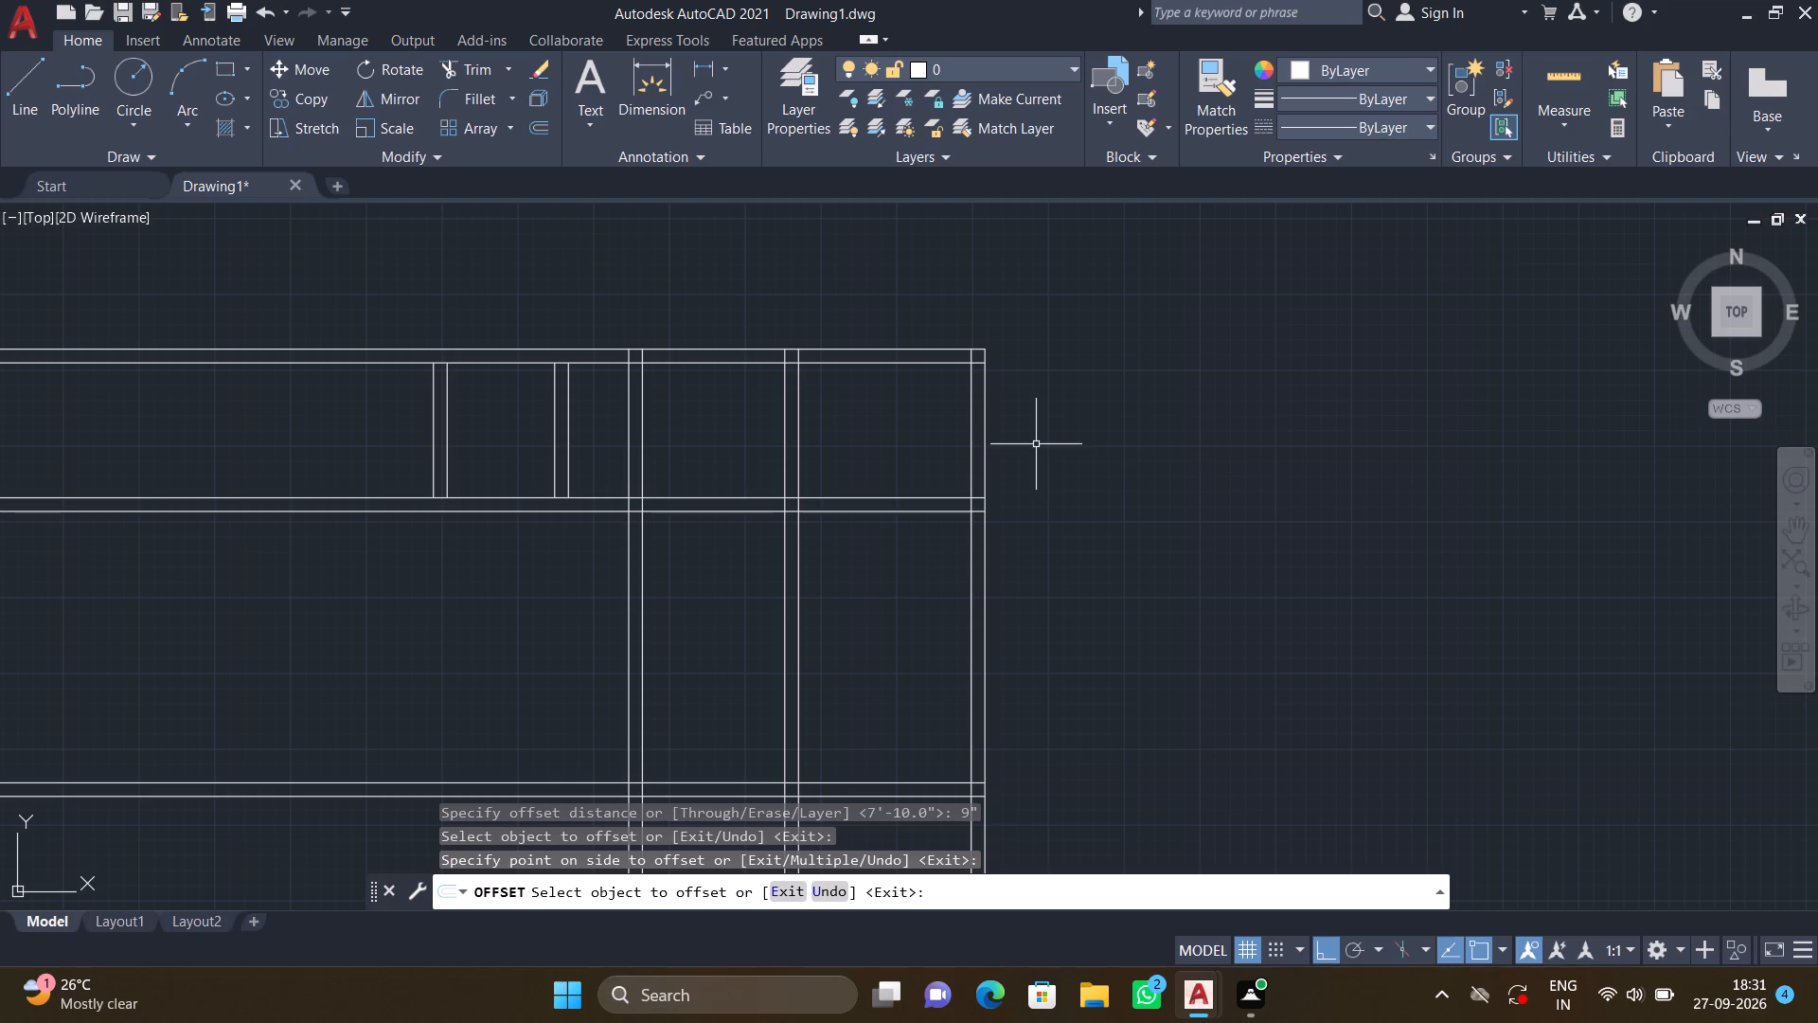
# Delete both vertical lines of the eastern outer wall.
pyautogui.click(968, 447)
pyautogui.click(986, 443)
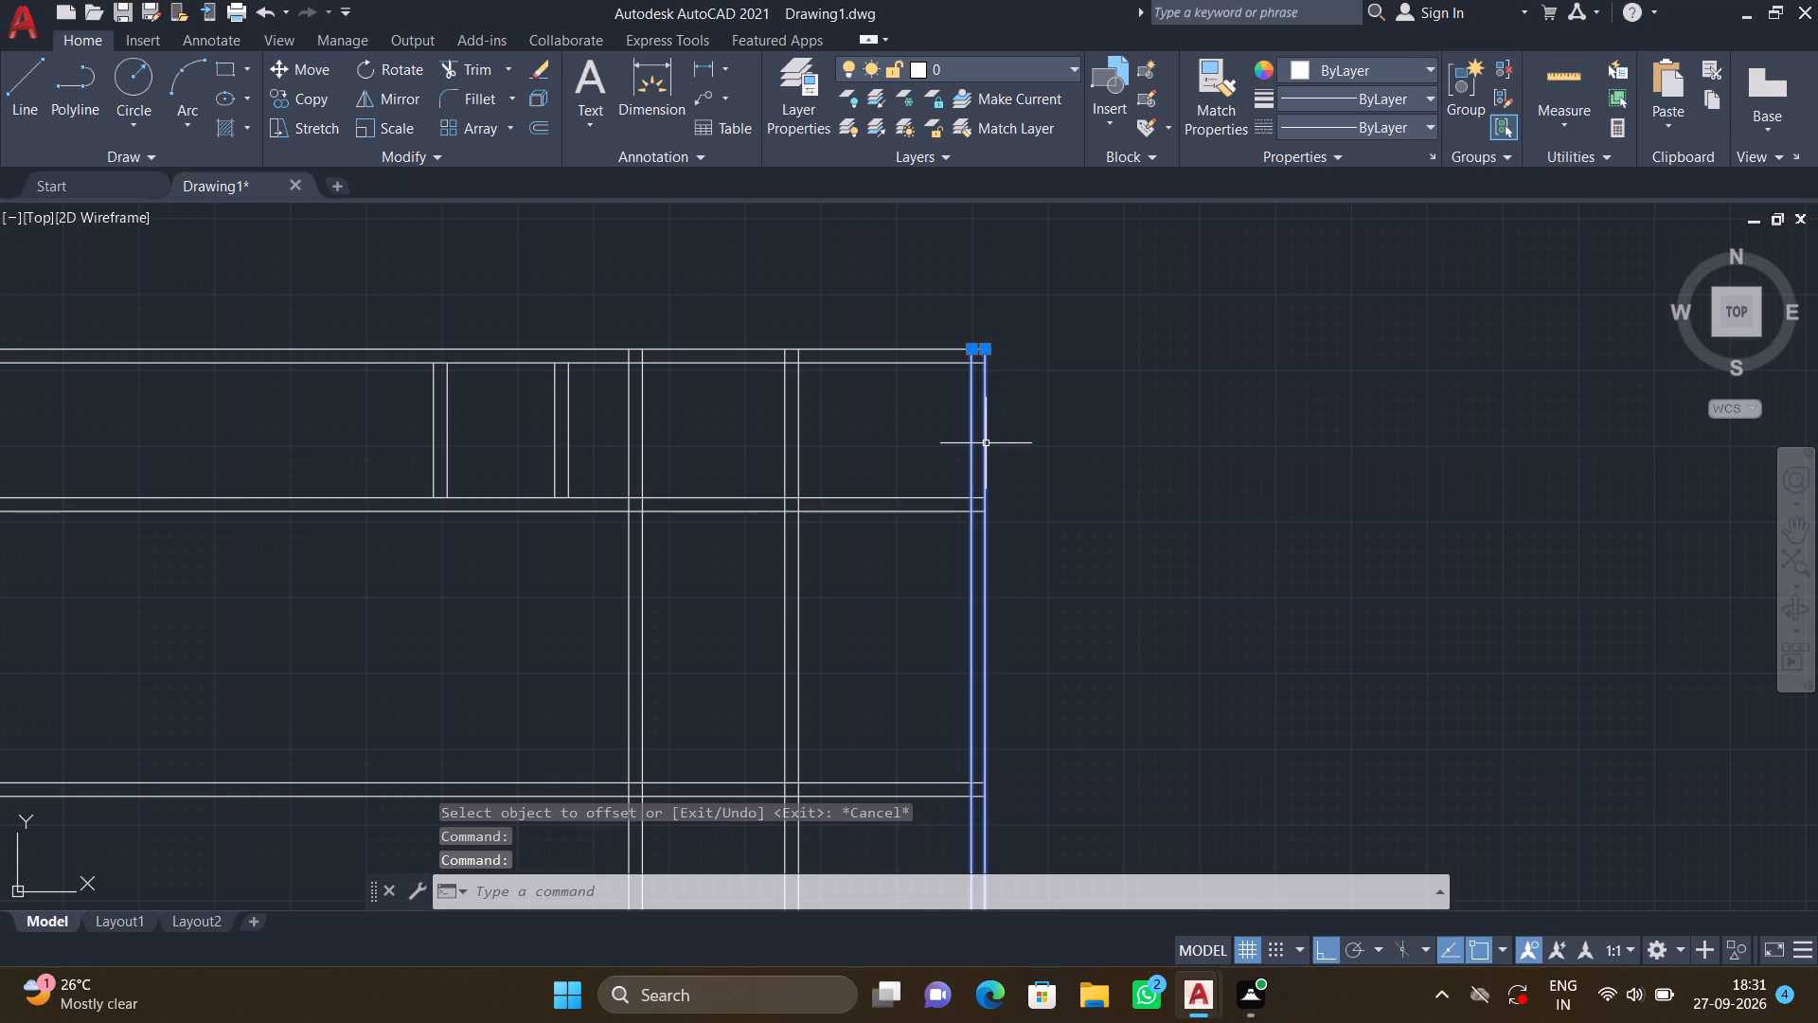
pyautogui.press('Delete')
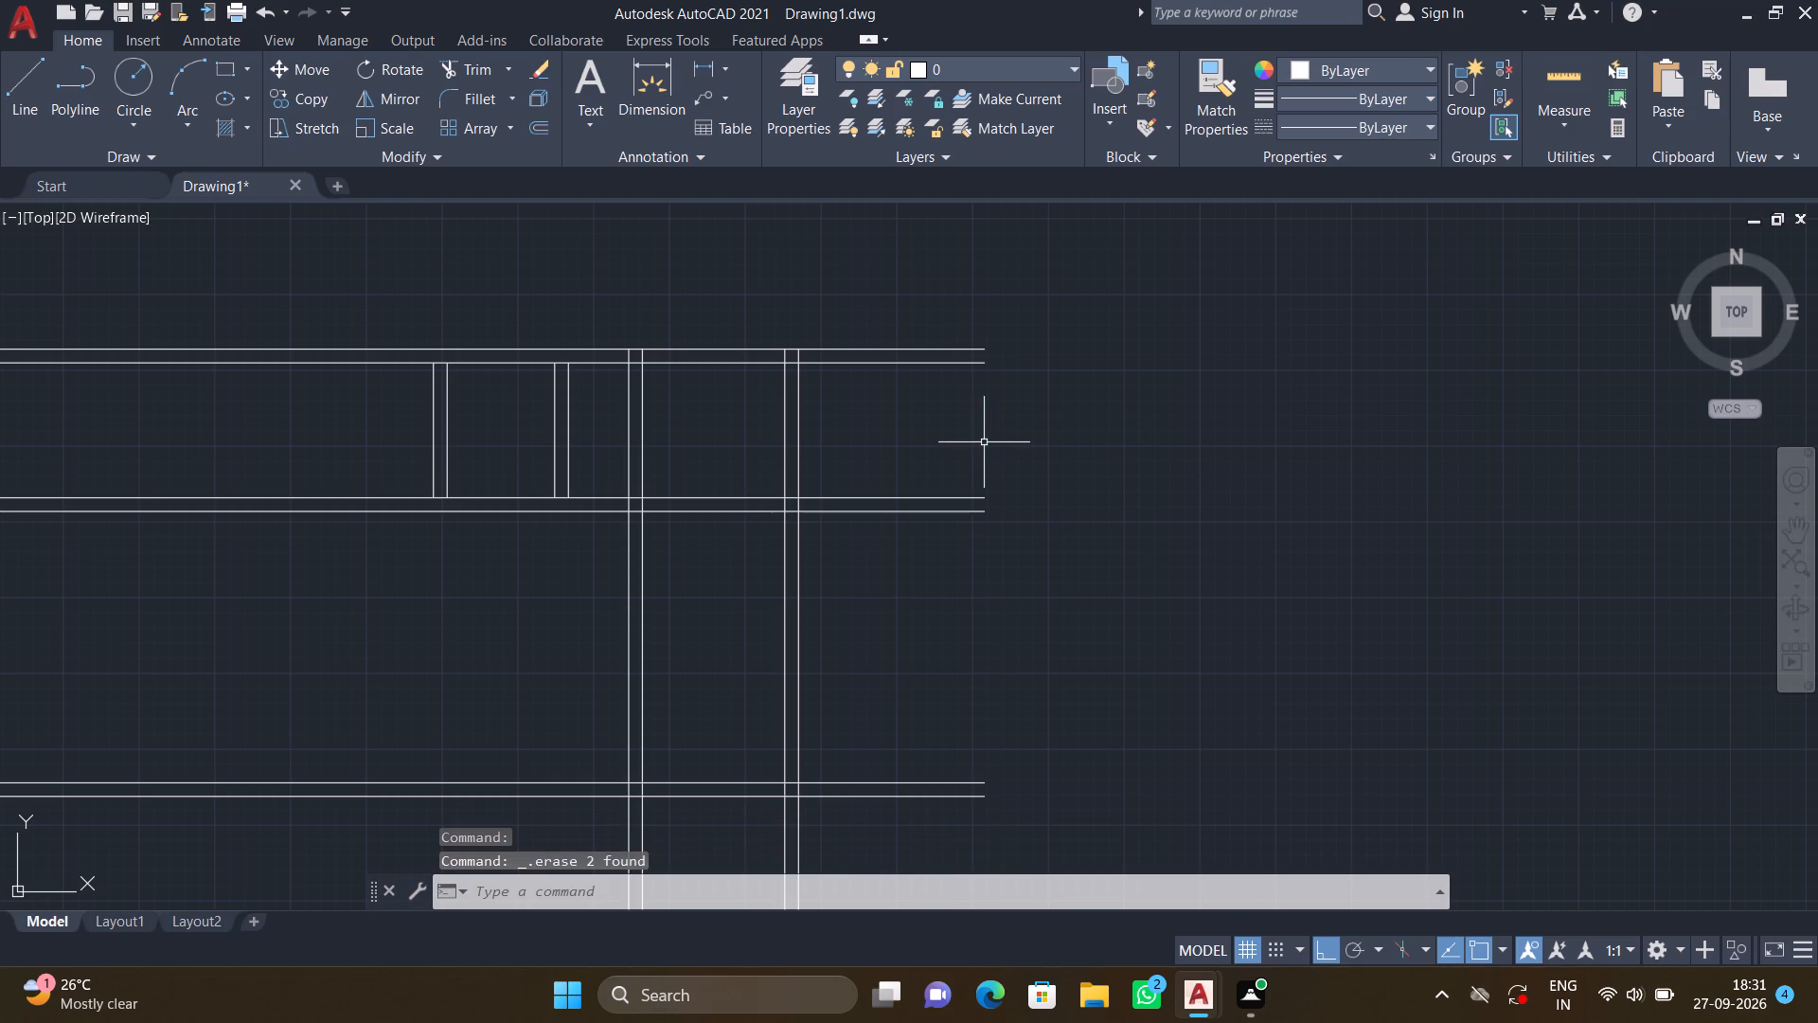
# Offset the eastern line of the easternmost double-line interior wall 9'10" to the east.
pyautogui.press('o')
pyautogui.press('Return')
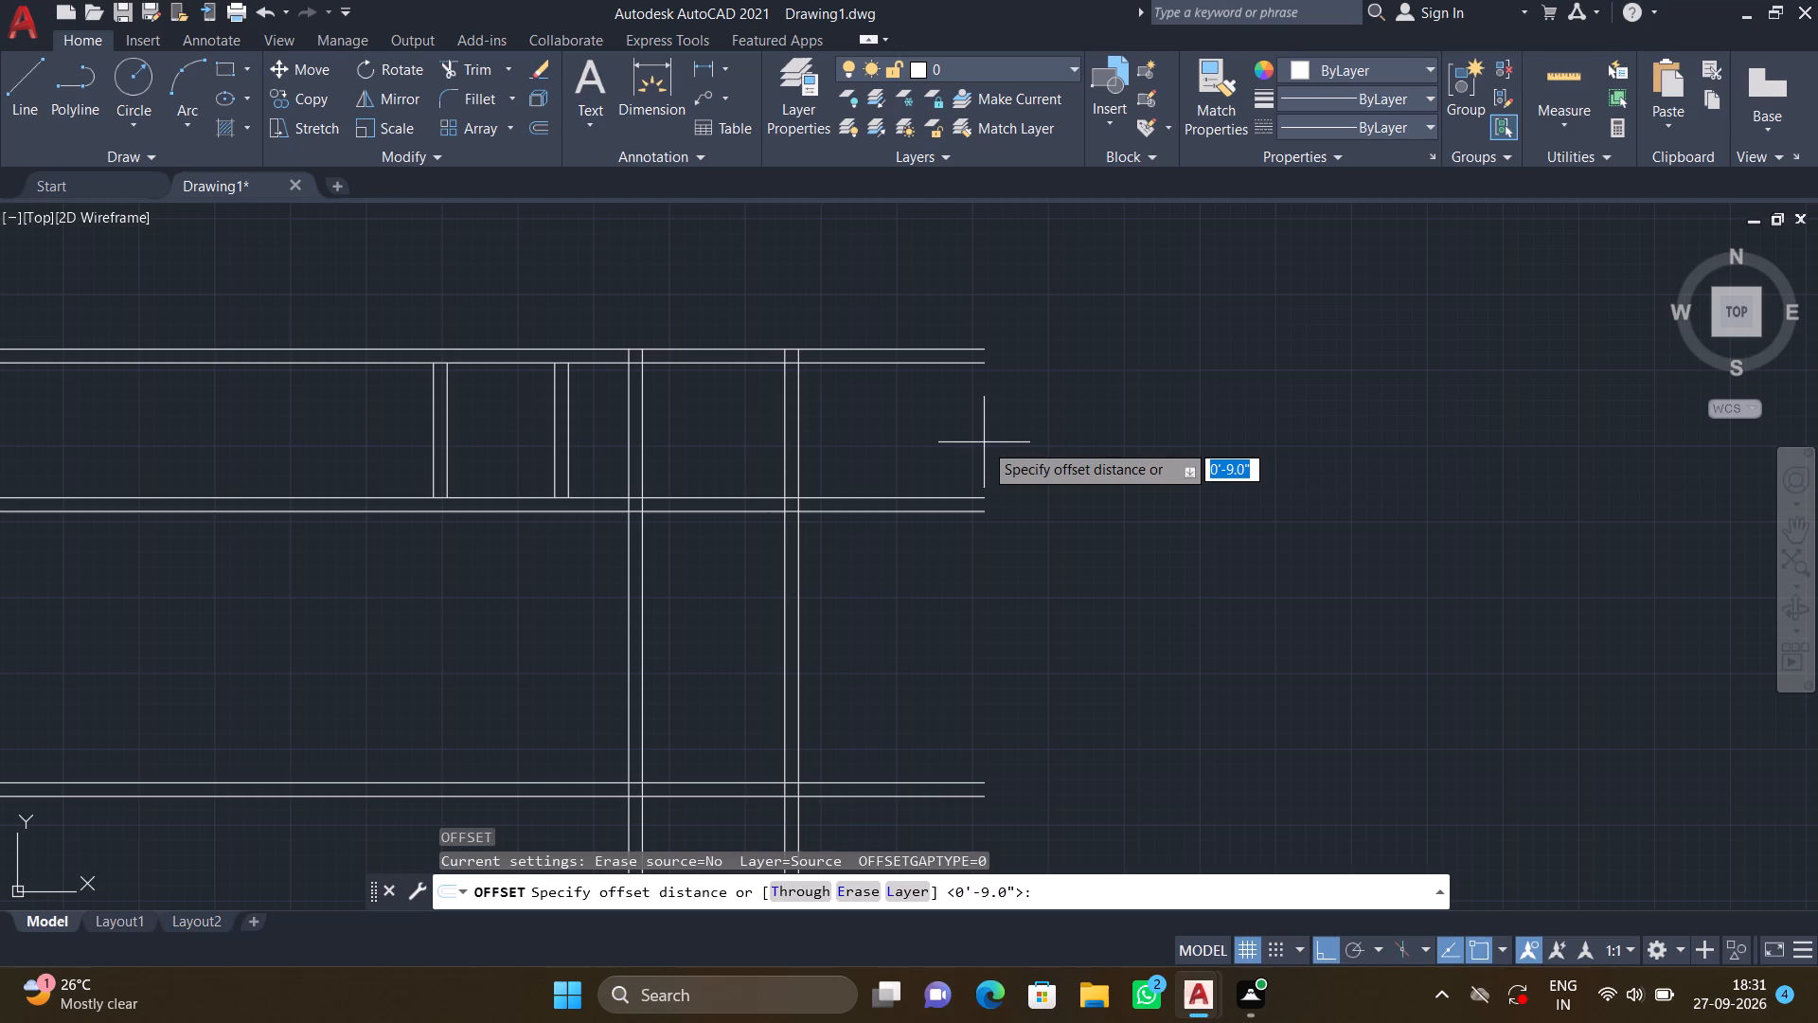
pyautogui.write("9'")
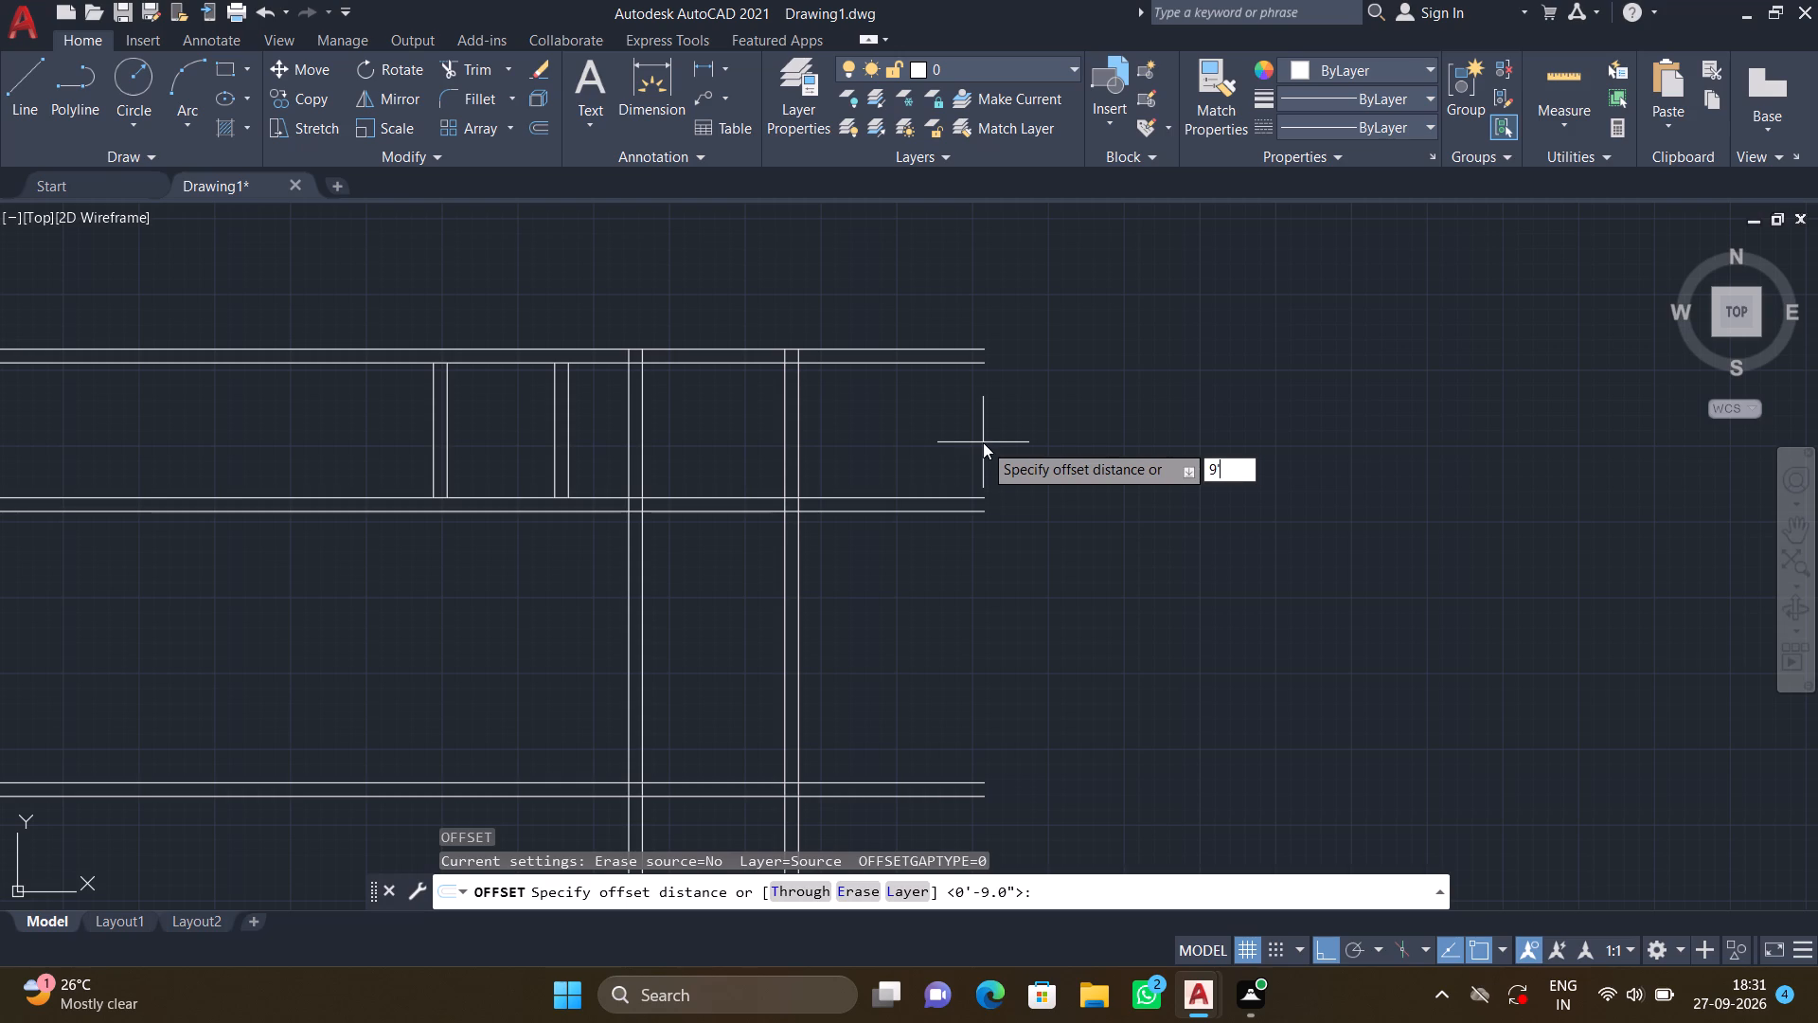
pyautogui.write('10"')
pyautogui.press('Return')
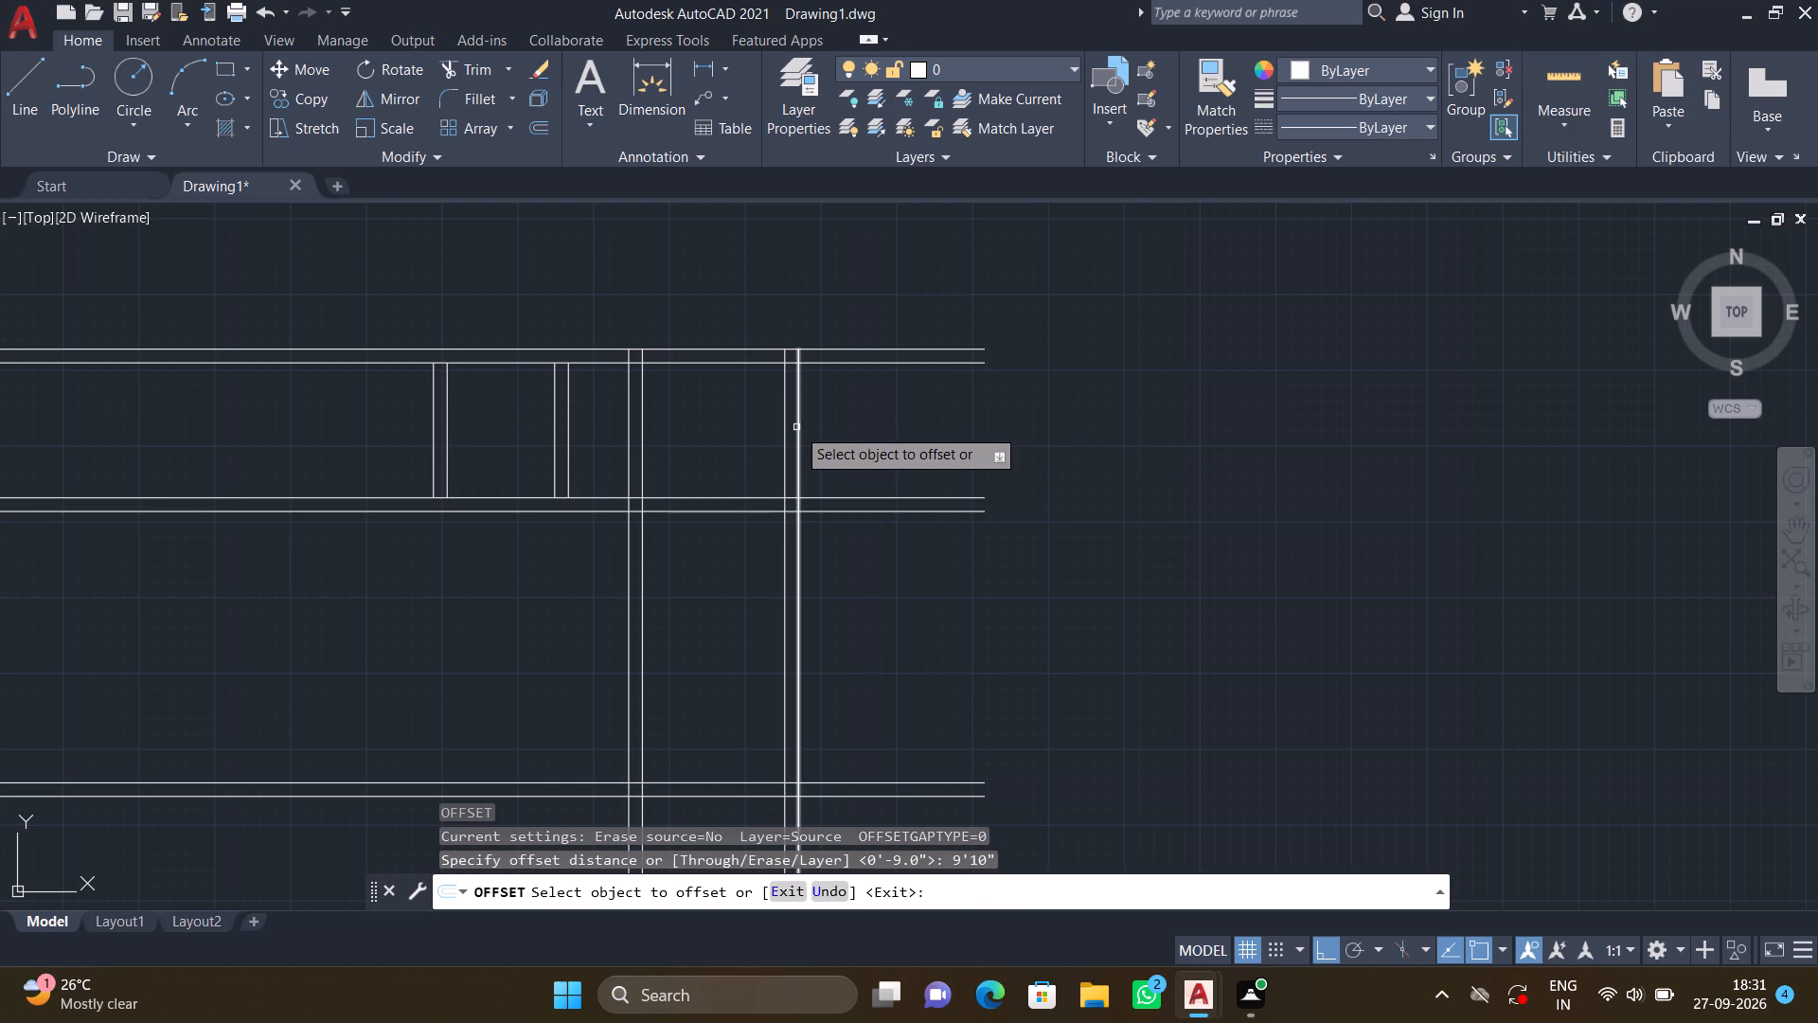
pyautogui.click(795, 426)
pyautogui.click(1008, 433)
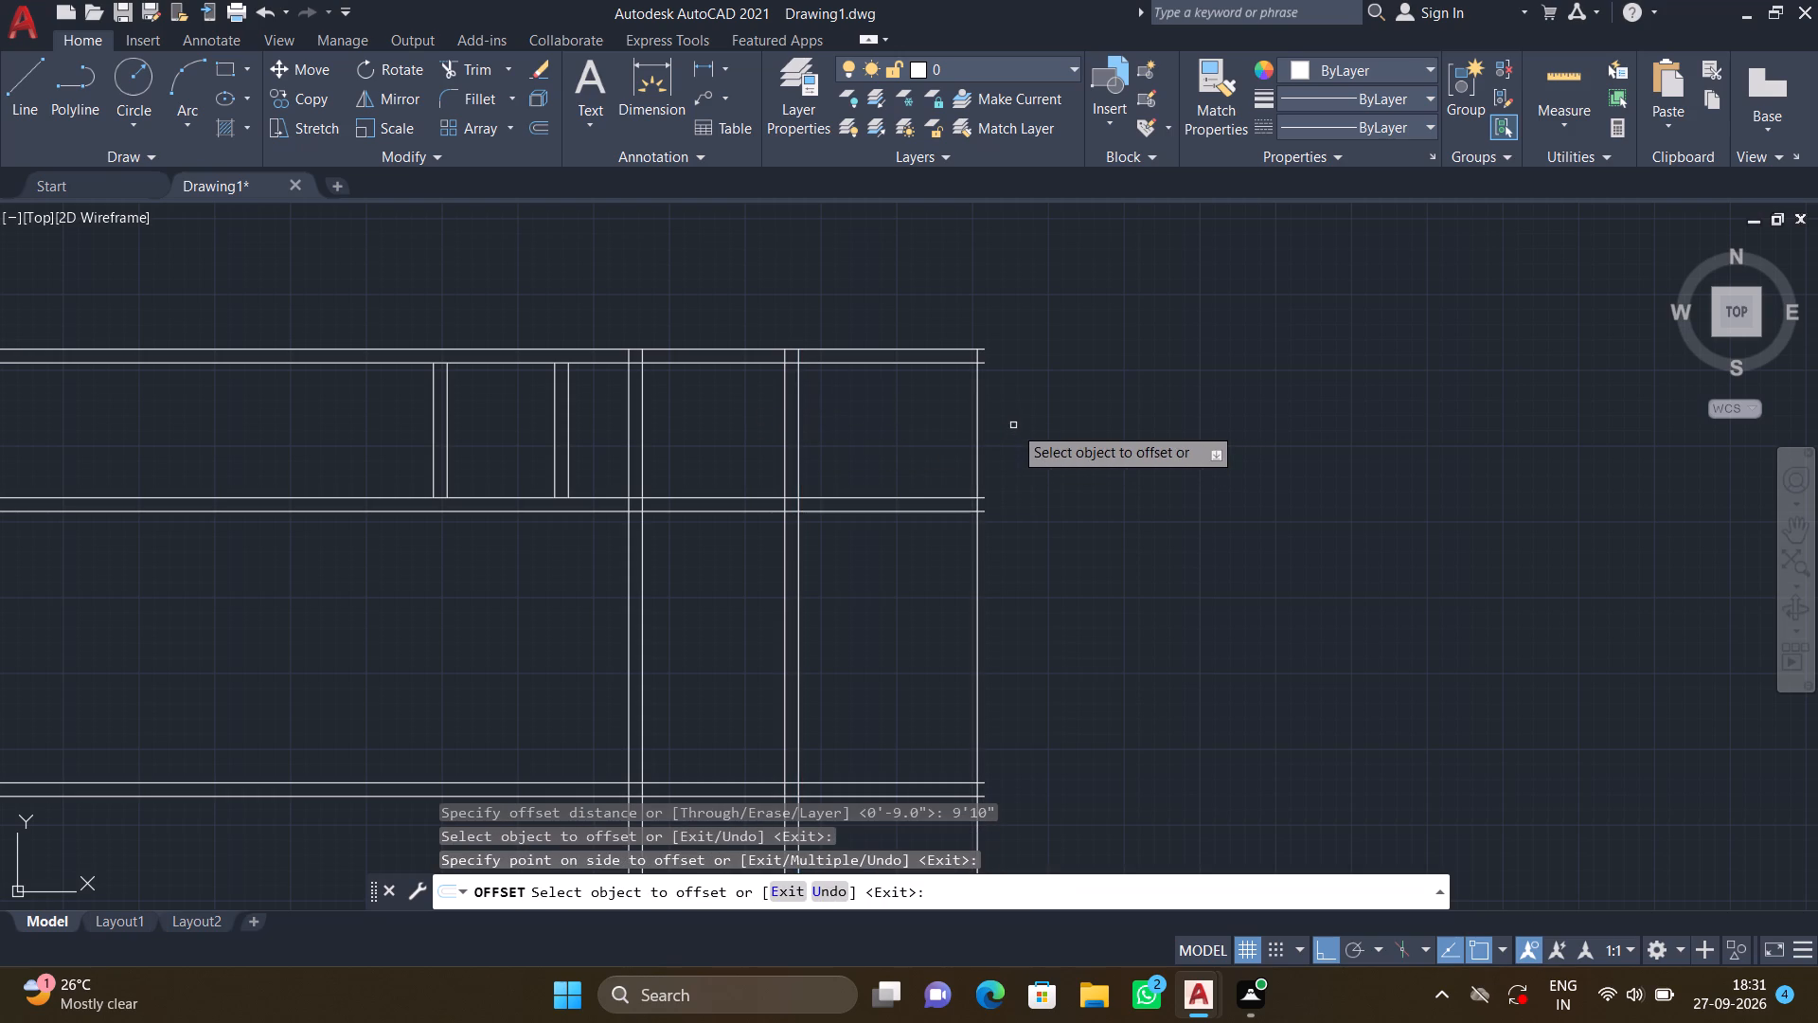
pyautogui.press('Return')
# Offset the new easternmost vertical line 9" to the east, forming the replacement double-line eastern outer wall.
pyautogui.press('o')
pyautogui.press('Return')
pyautogui.write('9"')
pyautogui.press('Return')
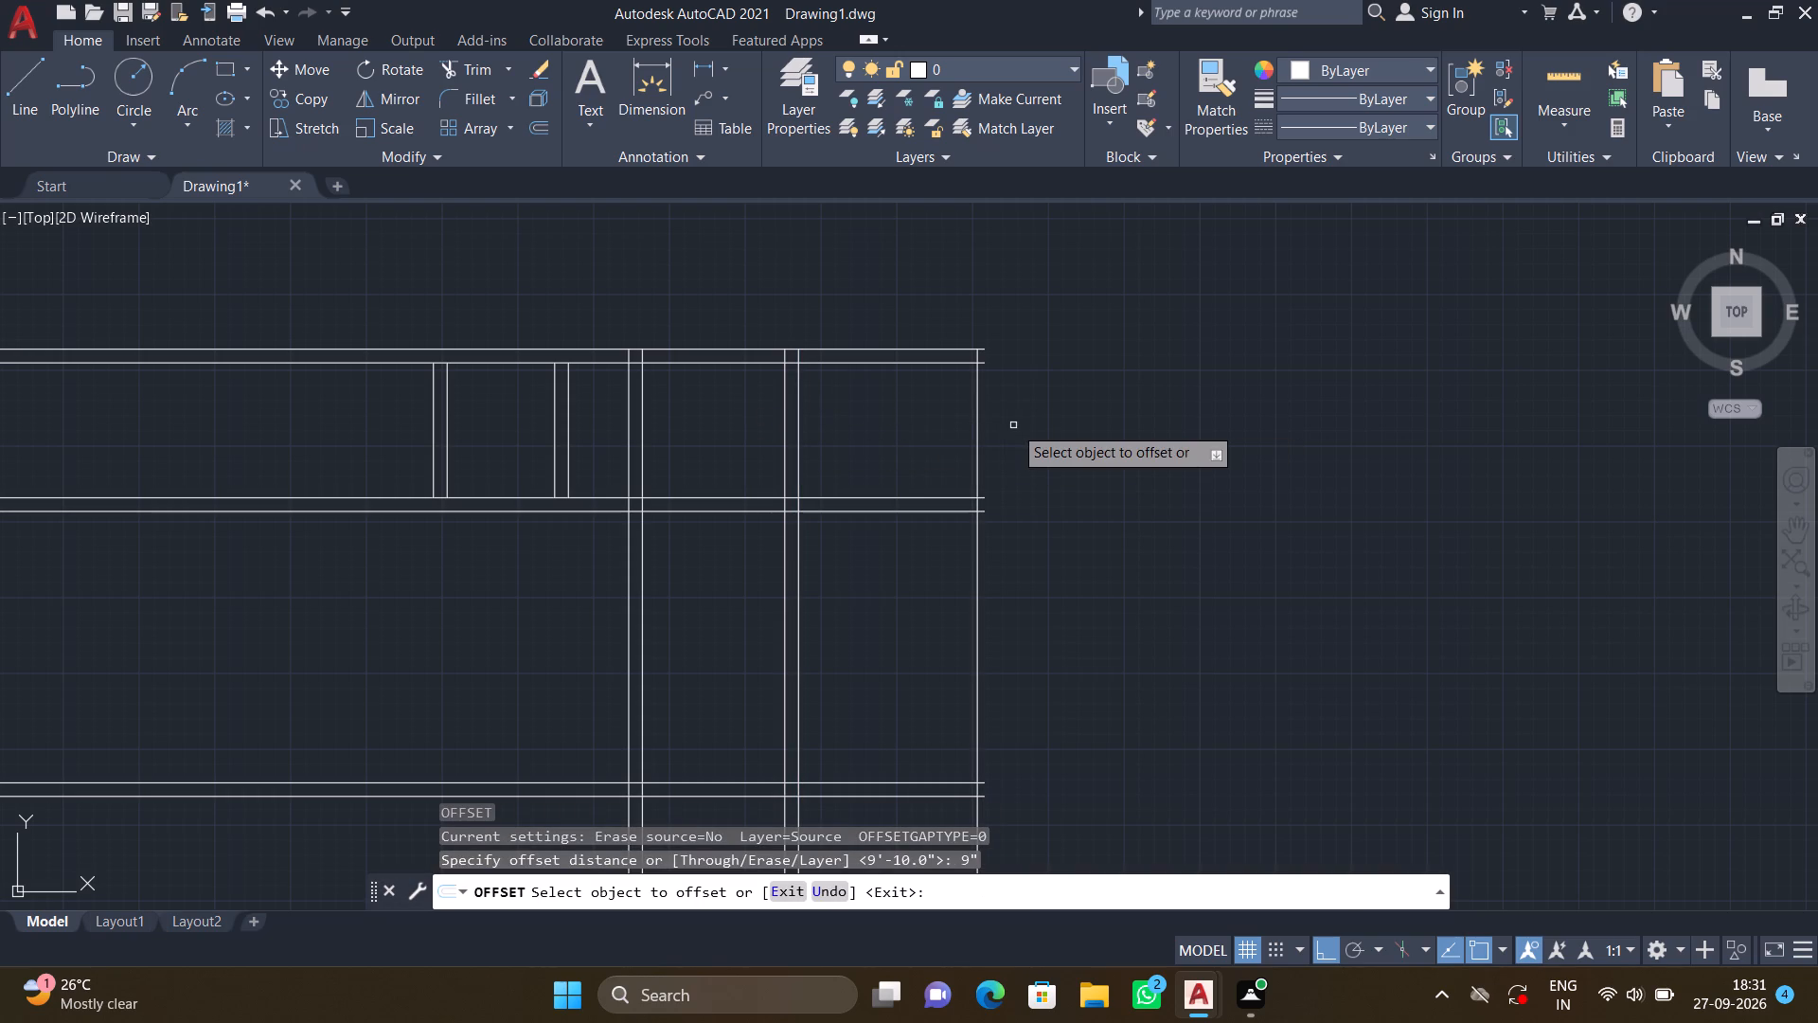
pyautogui.click(979, 424)
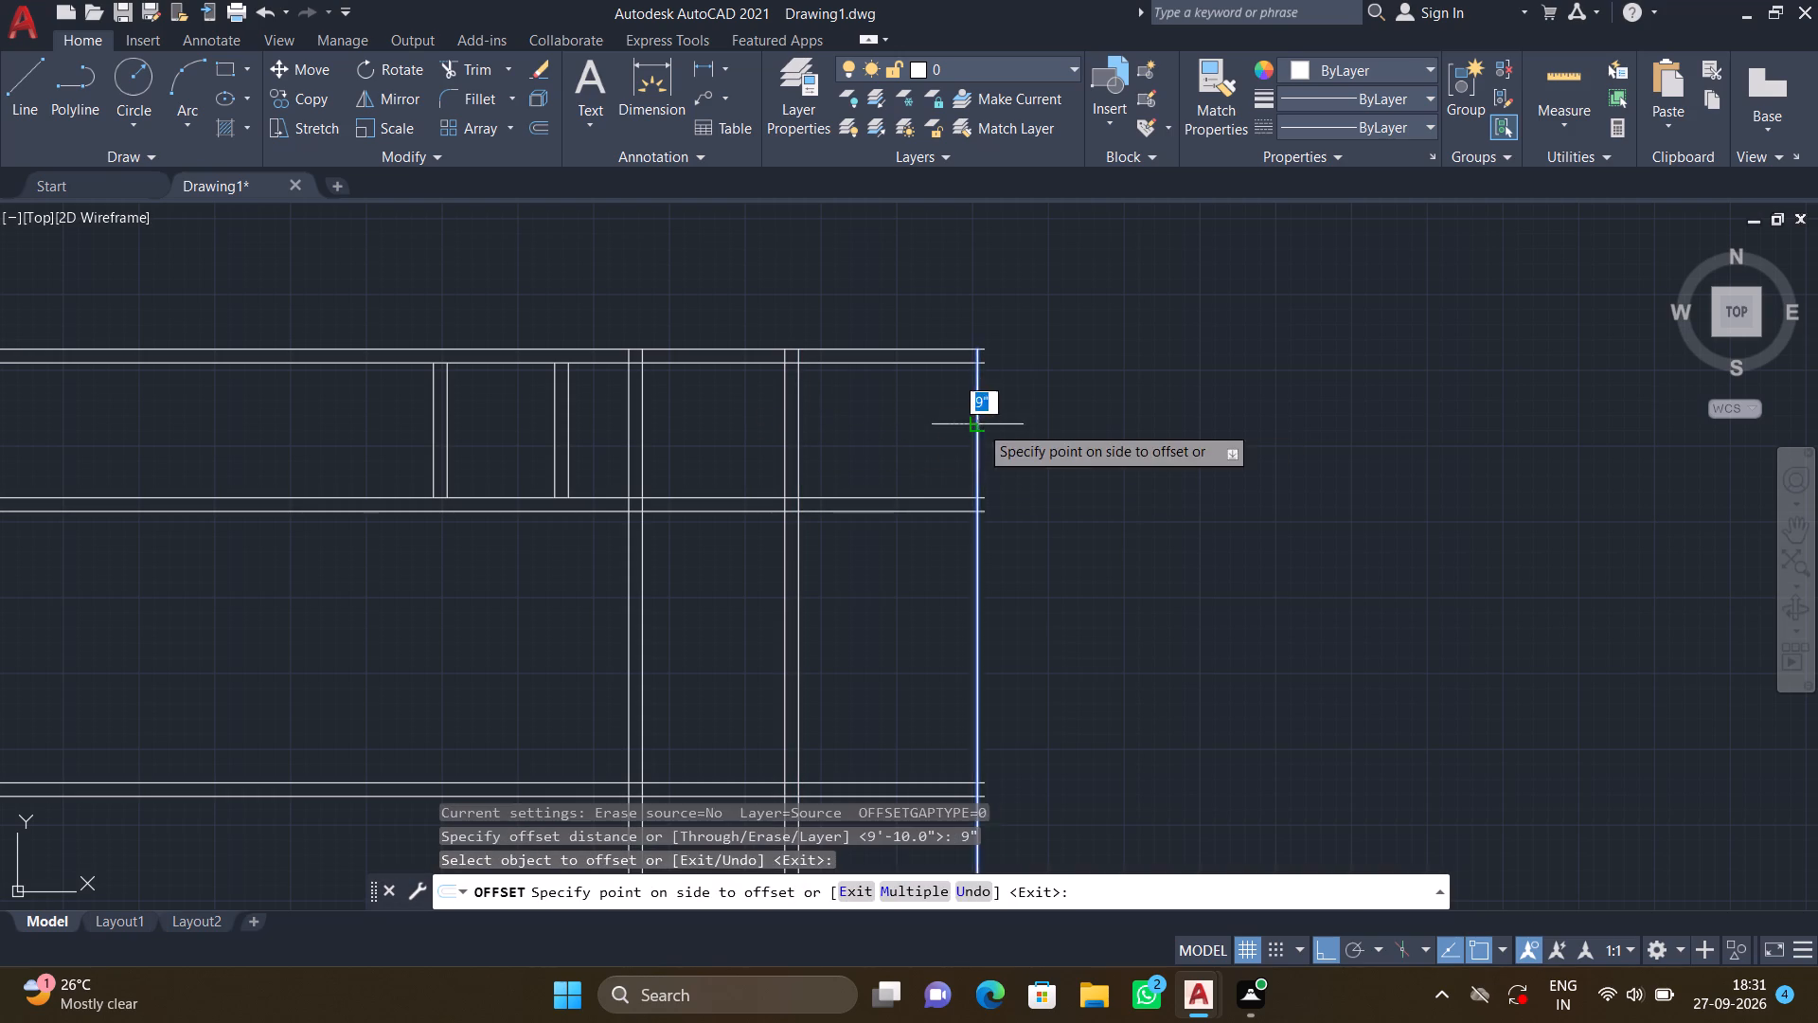
pyautogui.click(1035, 417)
pyautogui.press('Return')
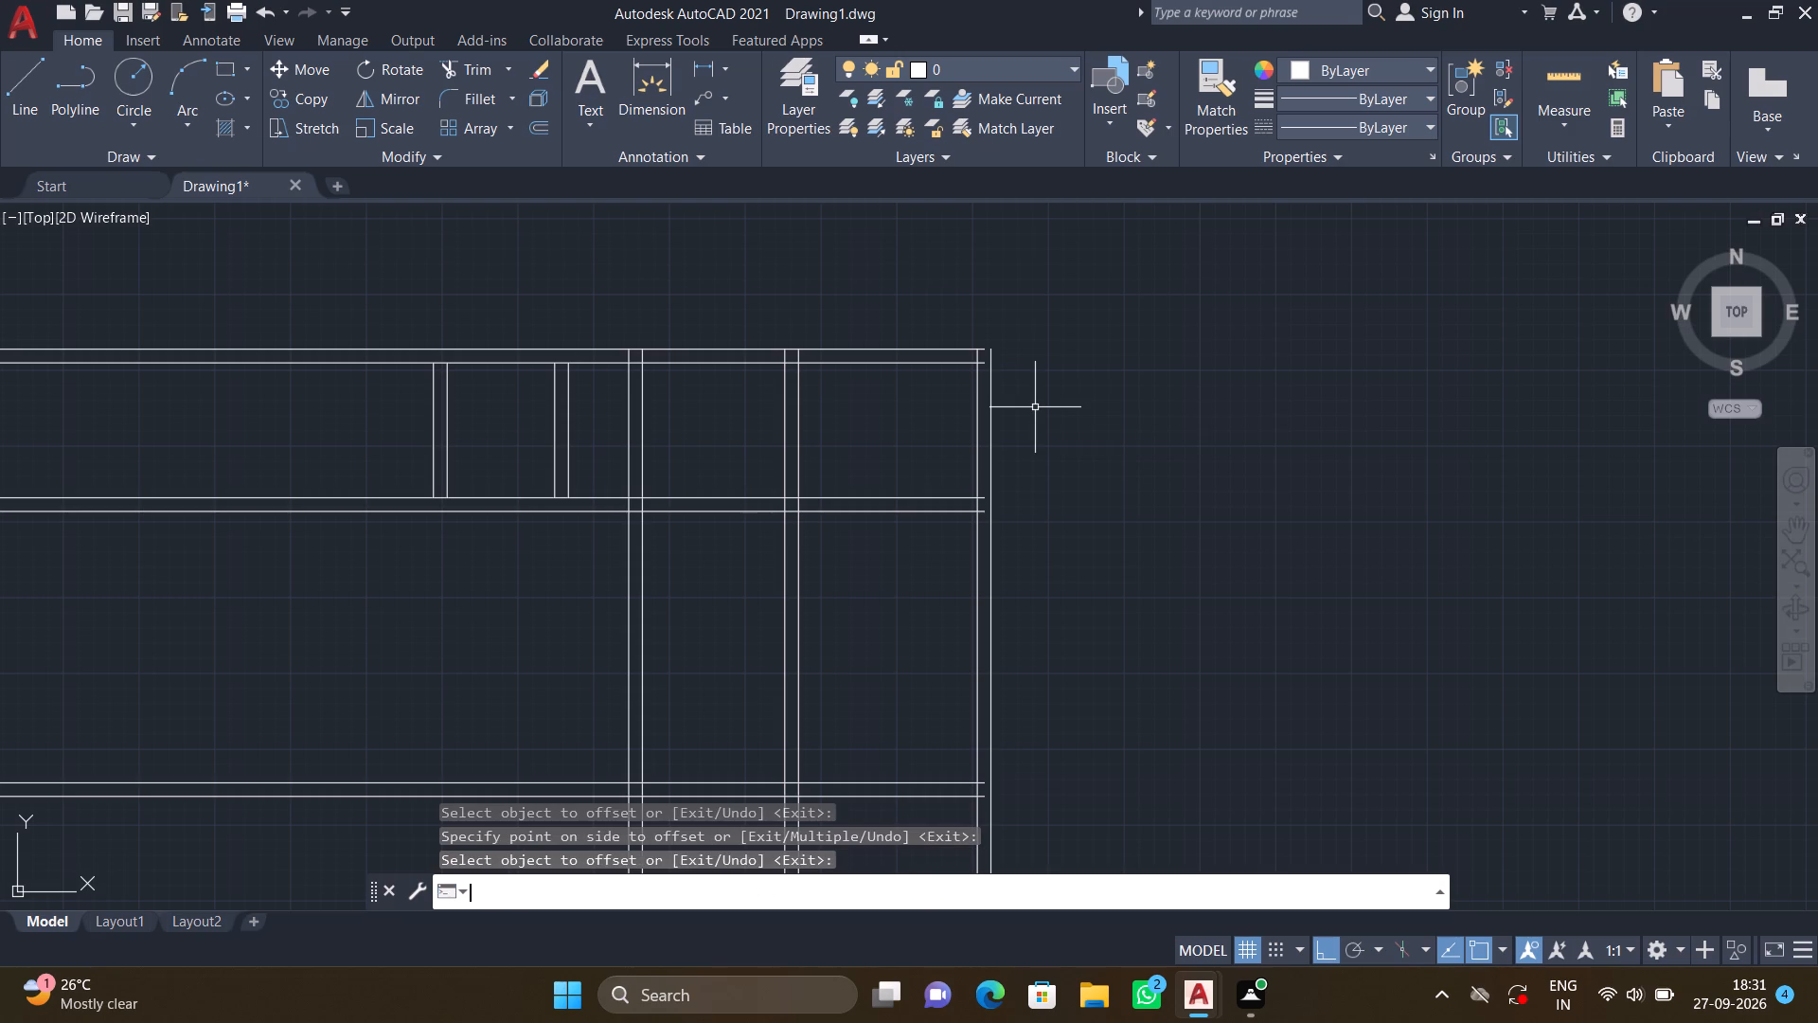
# Extend both lines of the northern outer wall east to the outer line of the new eastern wall.
pyautogui.scroll(-1, 1044, 455)
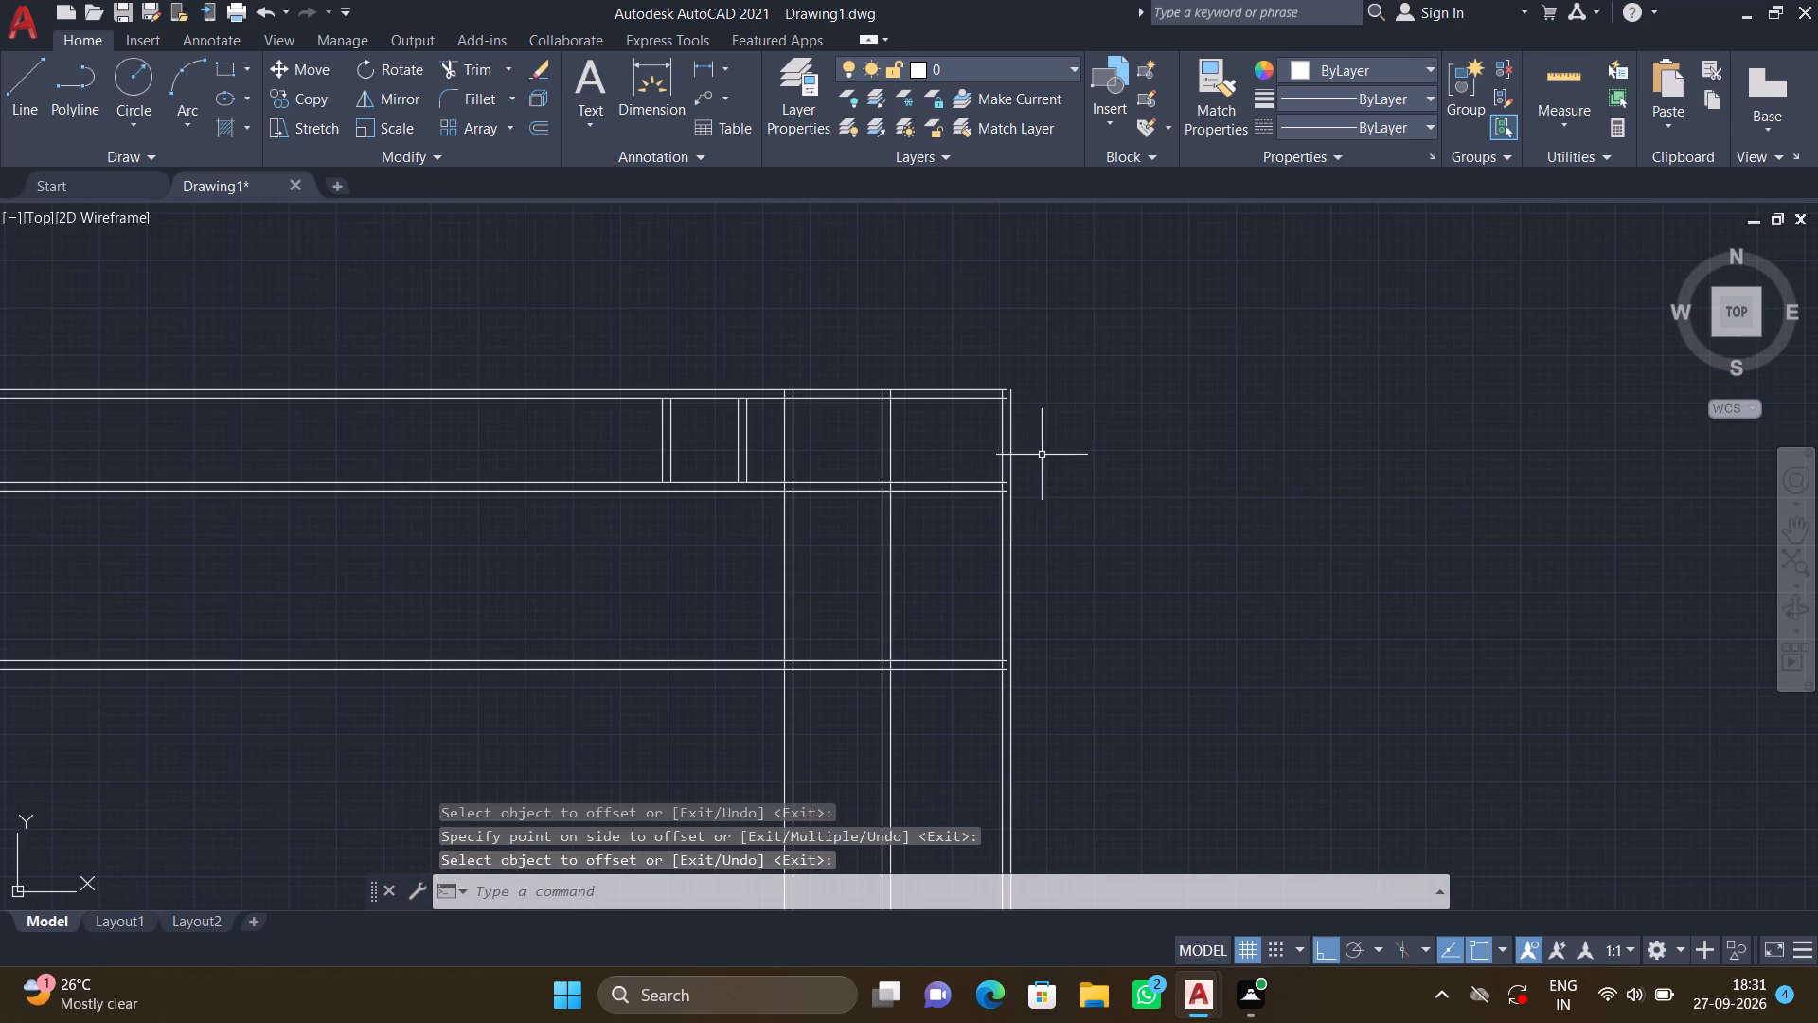
pyautogui.scroll(3, 1022, 454)
pyautogui.scroll(-2, 1042, 437)
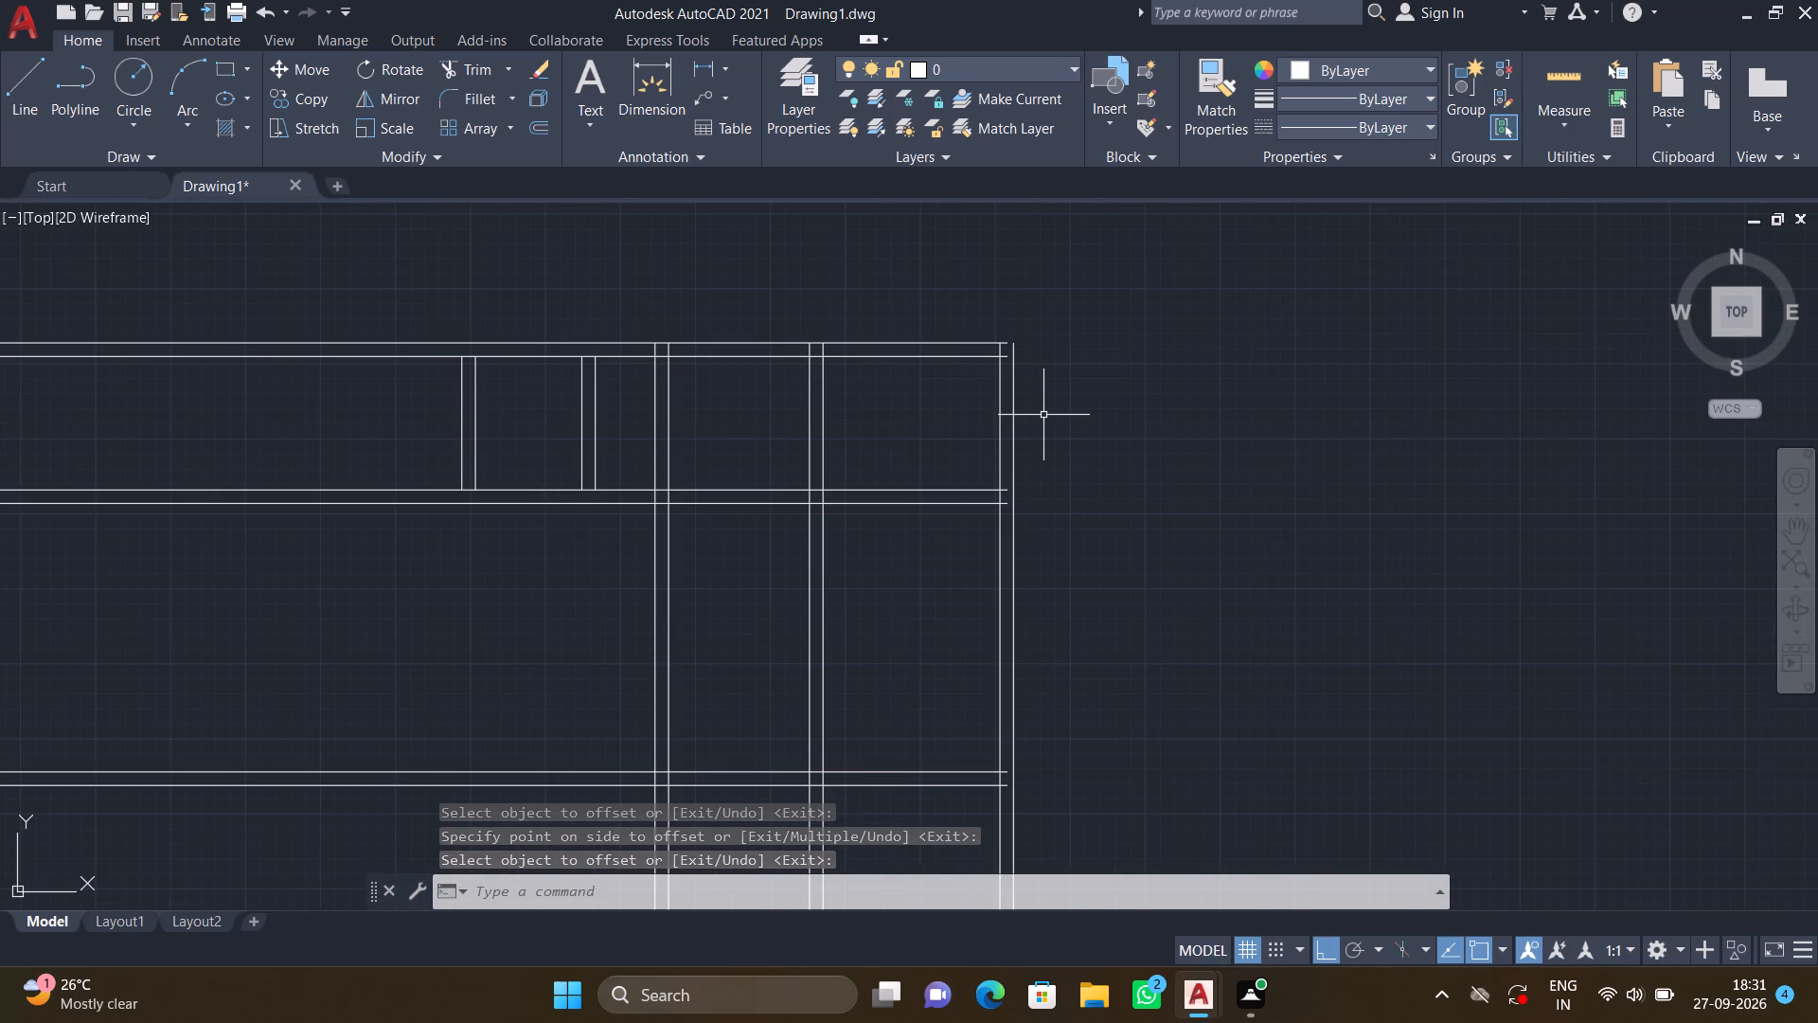
pyautogui.write("EX'")
pyautogui.press('Return')
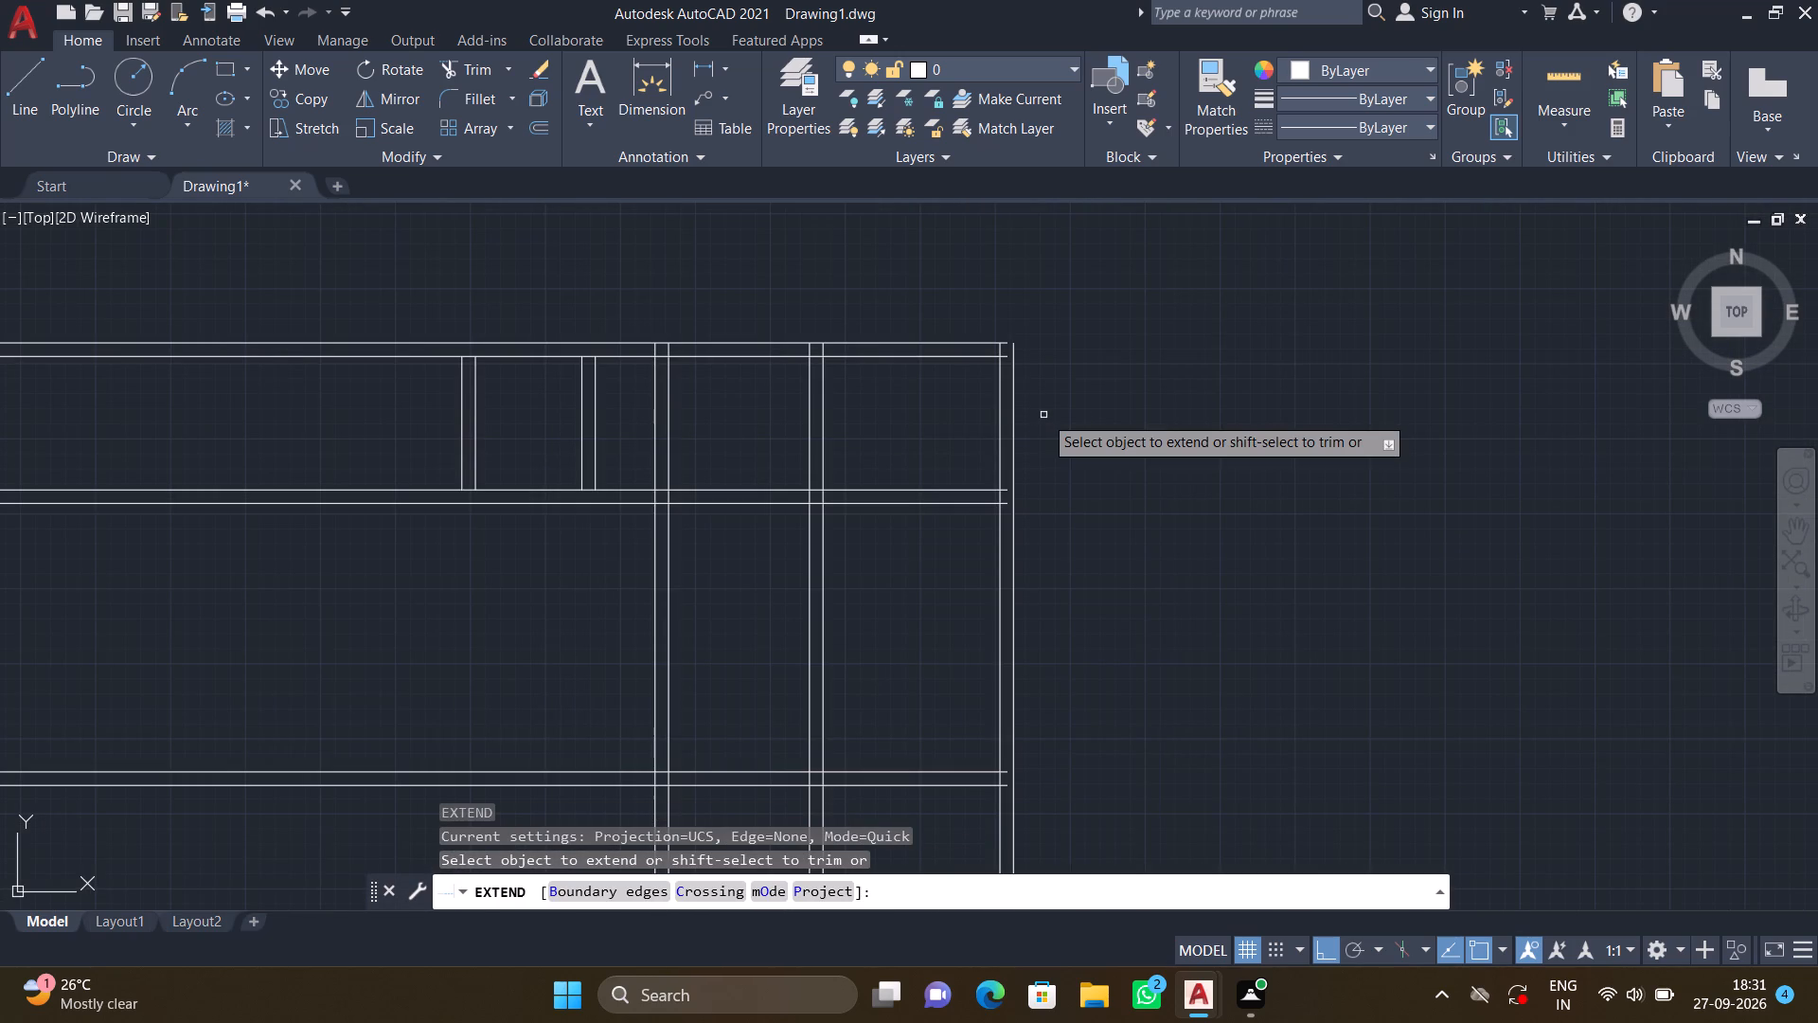
pyautogui.scroll(4, 1015, 343)
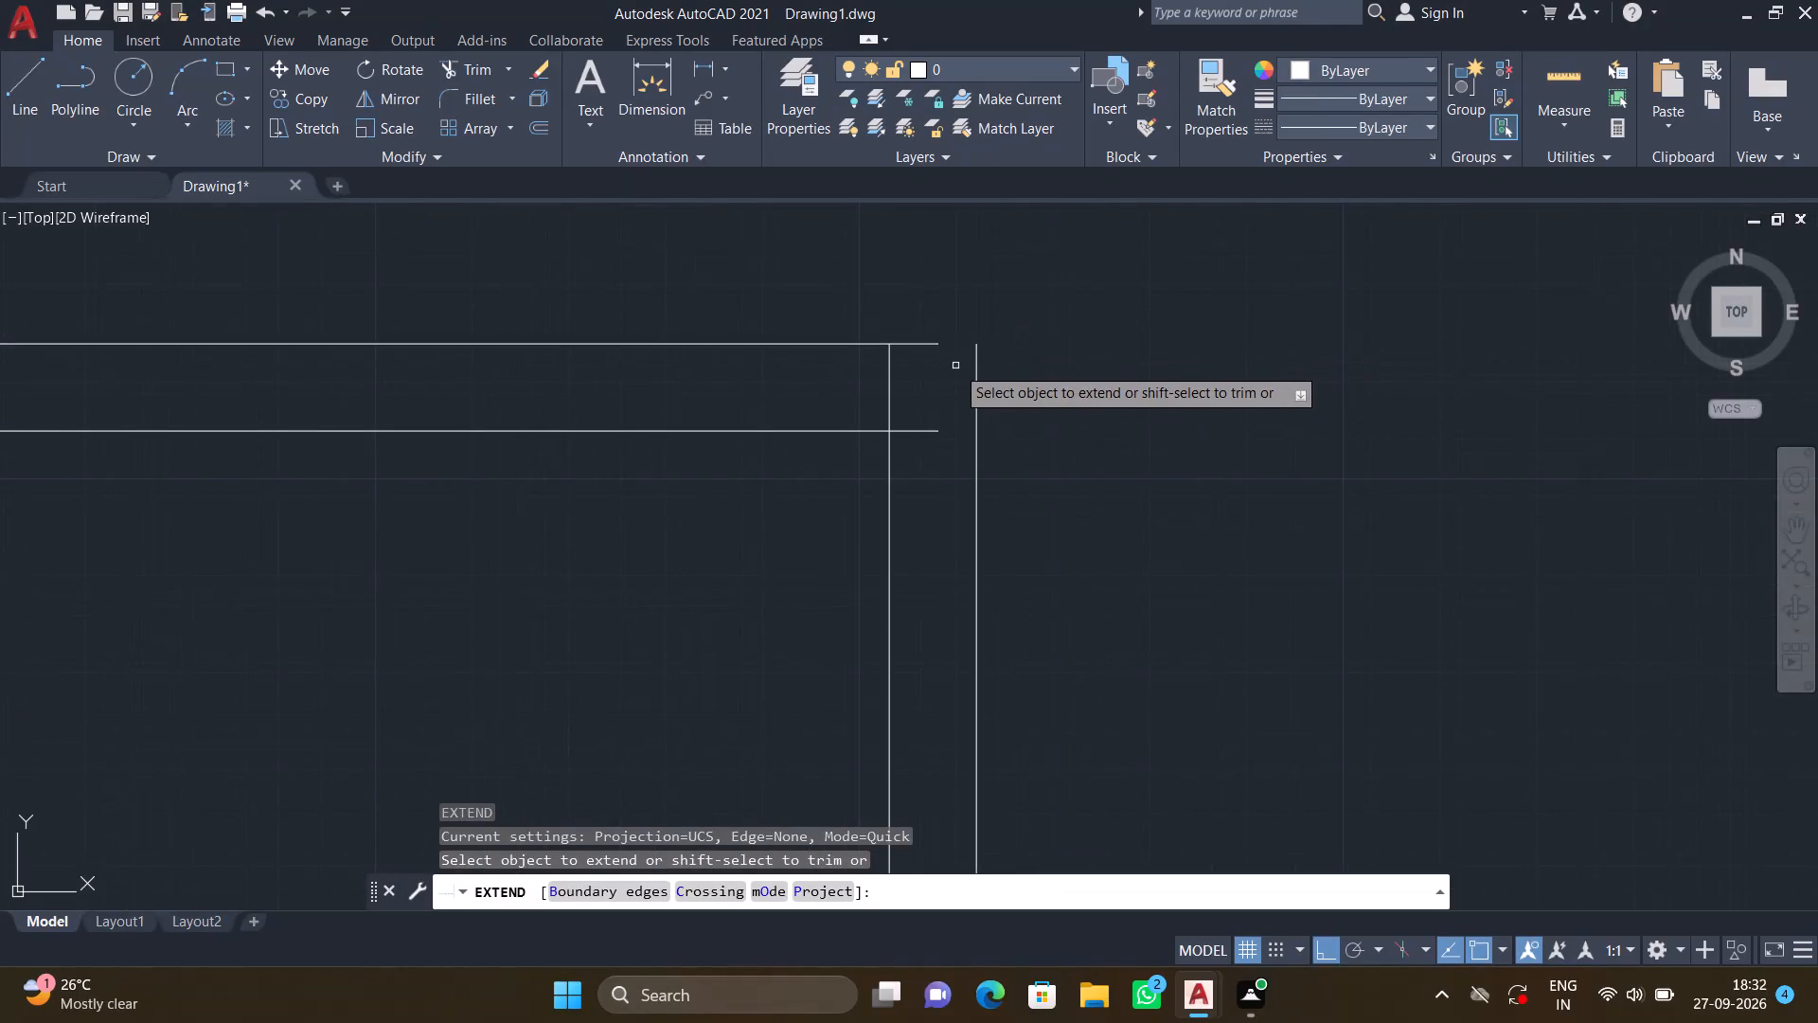
pyautogui.click(936, 343)
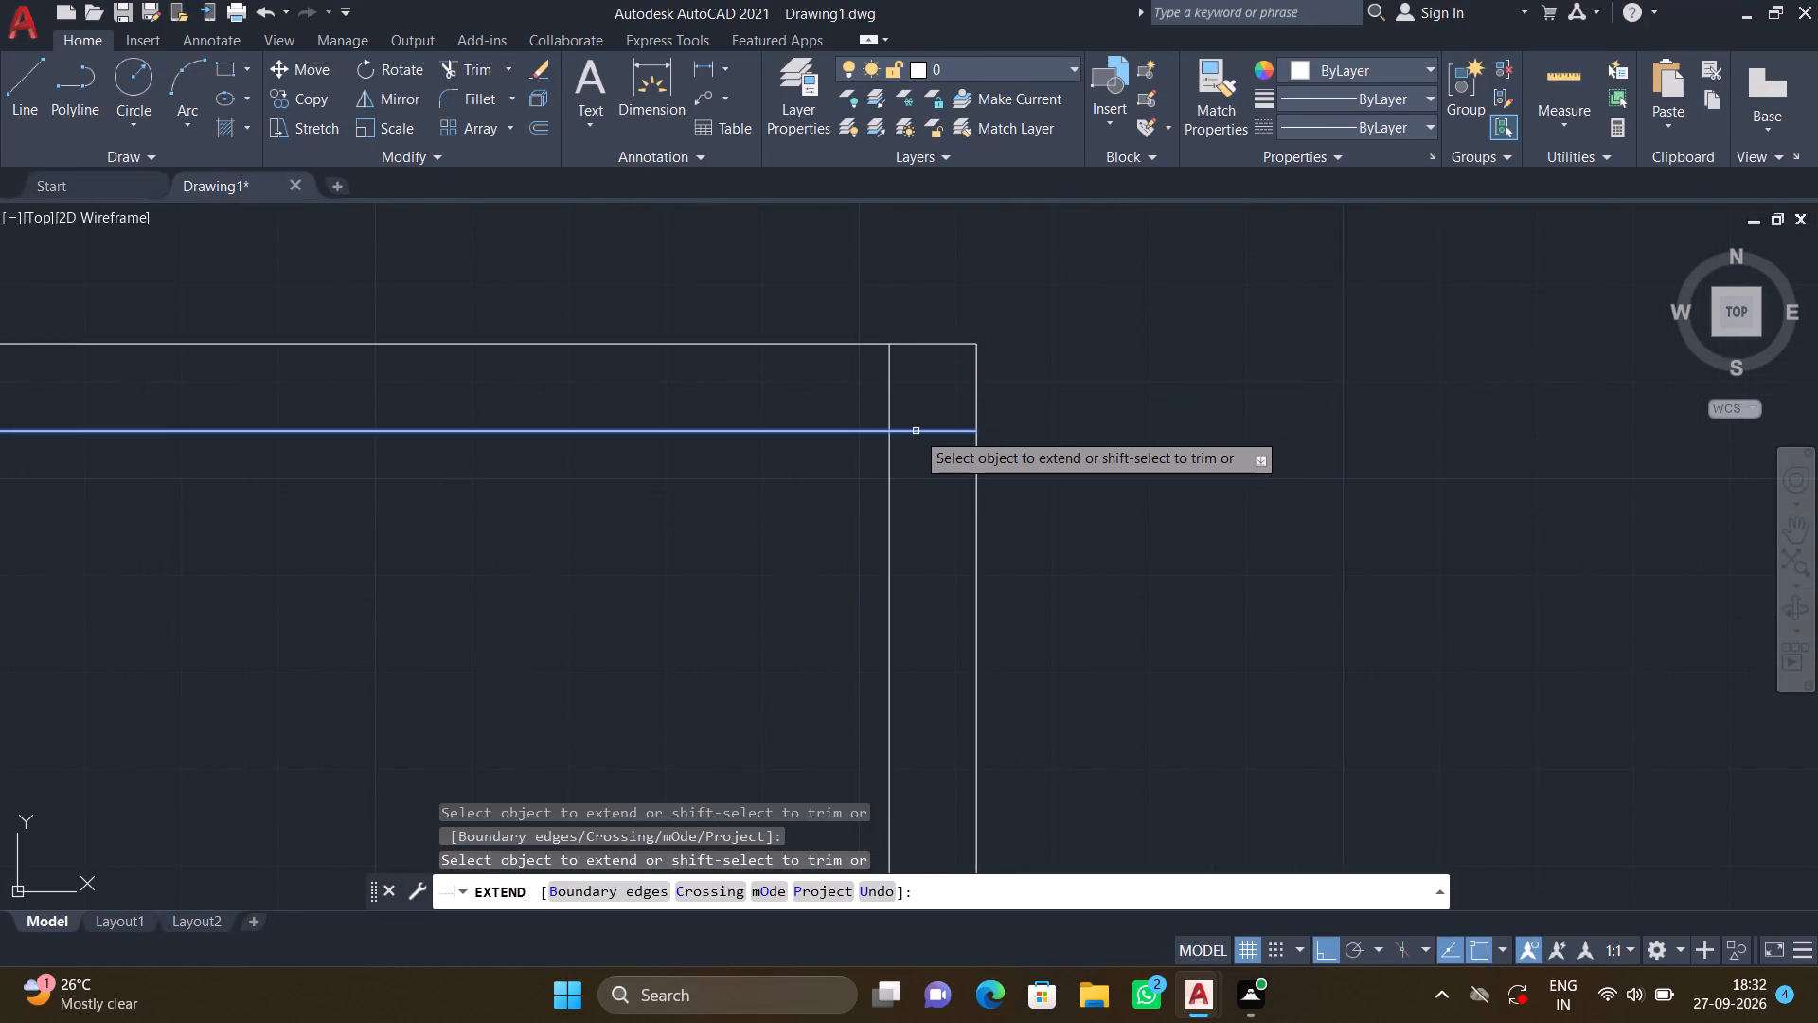
pyautogui.click(916, 431)
# Extend both lines of the two horizontal interior walls below the northern wall to the eastern wall's outer line.
pyautogui.scroll(-5, 1011, 547)
pyautogui.moveTo(1025, 644); pyautogui.dragTo(1017, 425, button='middle')
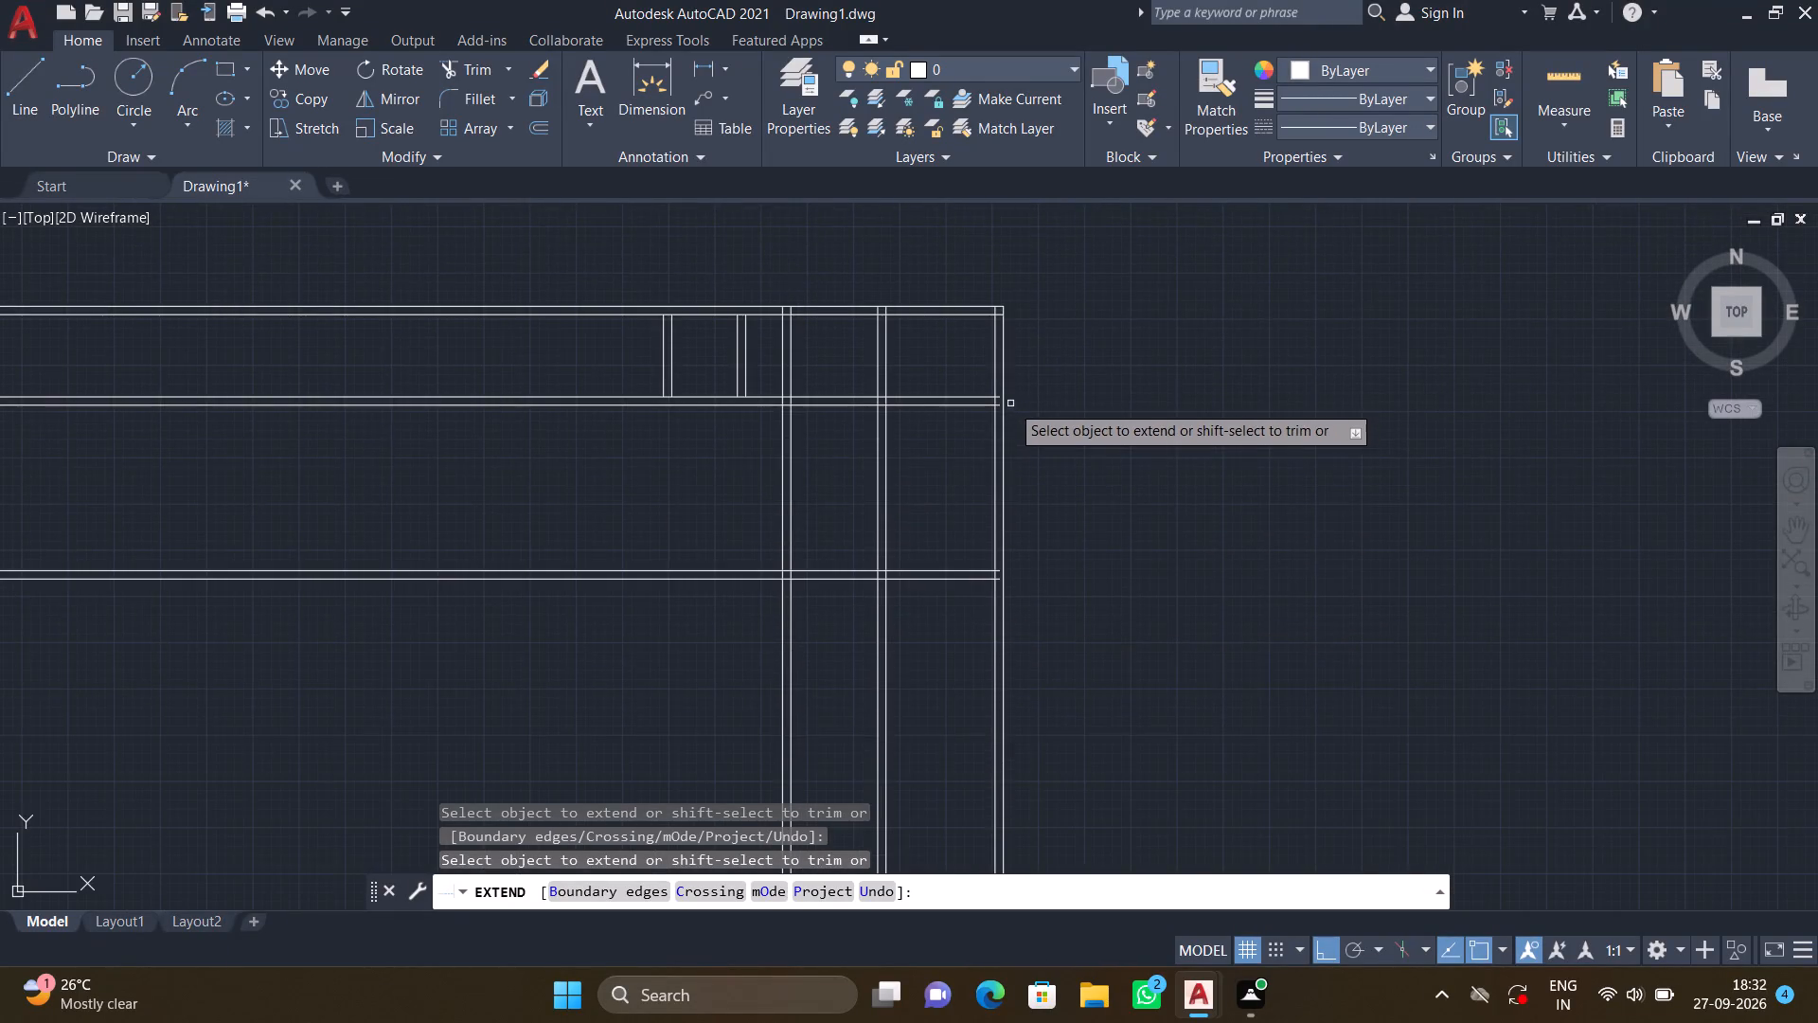
pyautogui.scroll(5, 1007, 403)
pyautogui.click(890, 346)
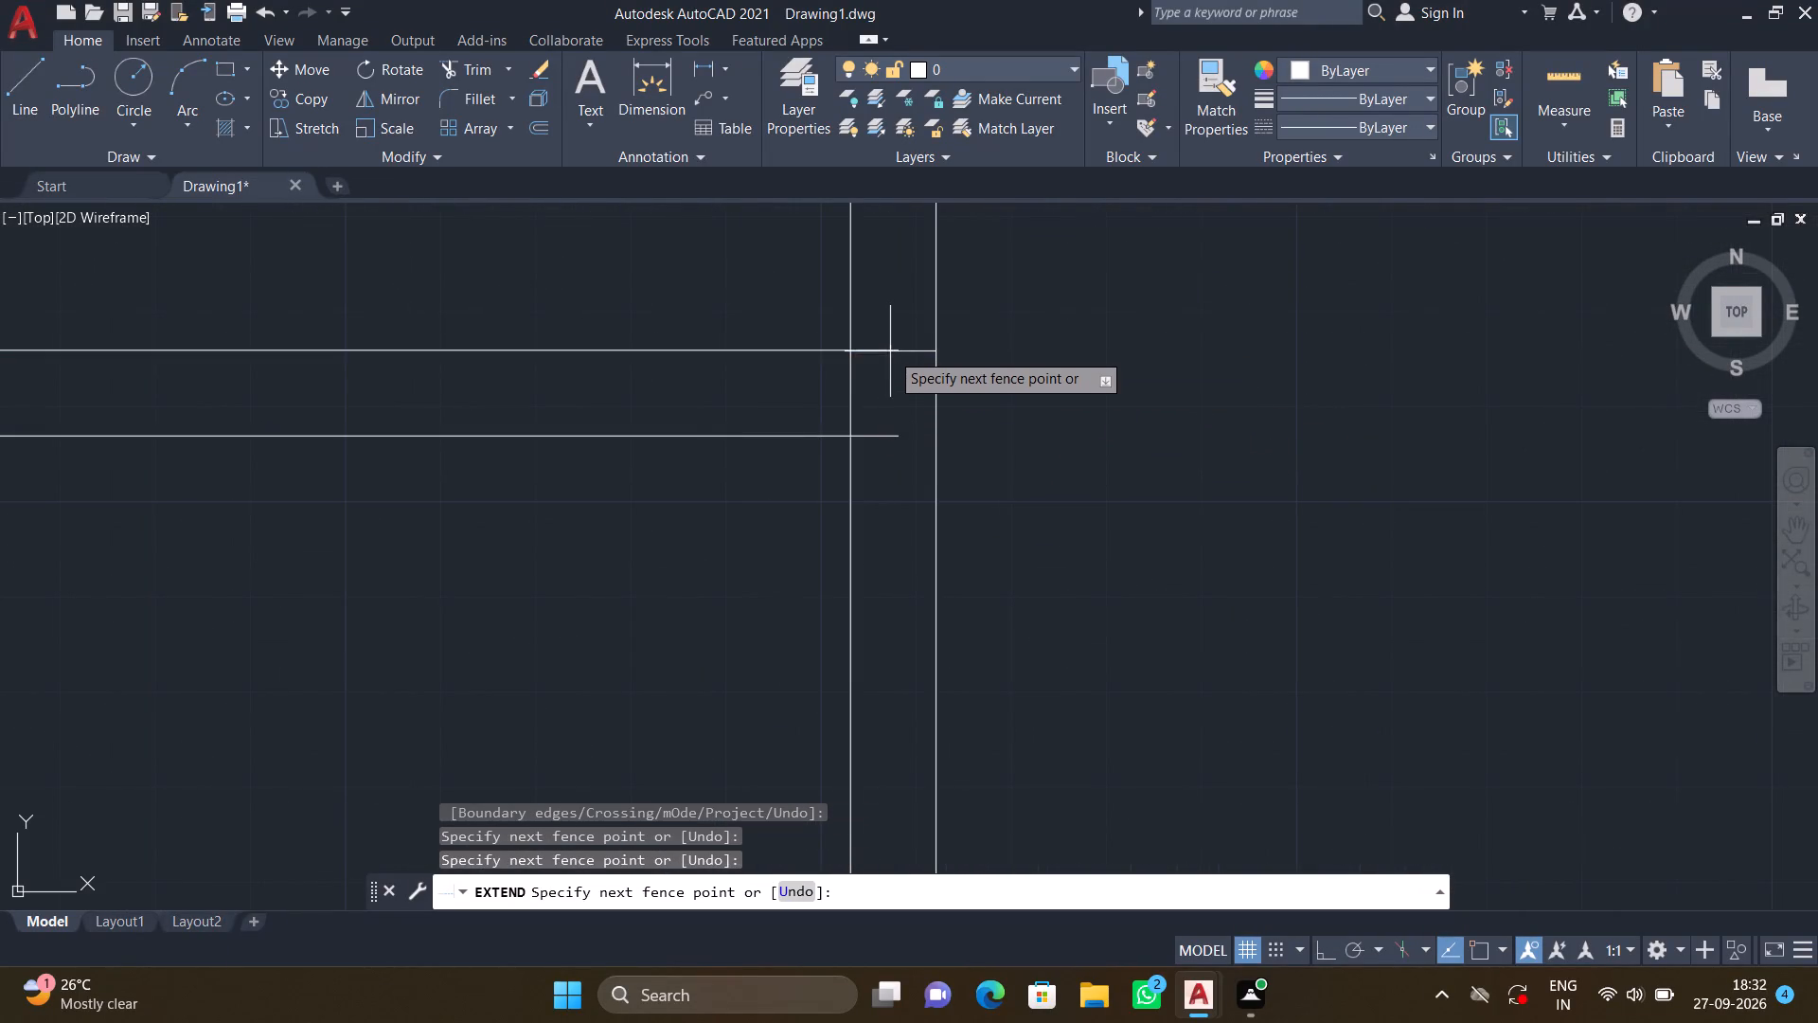
pyautogui.click(890, 354)
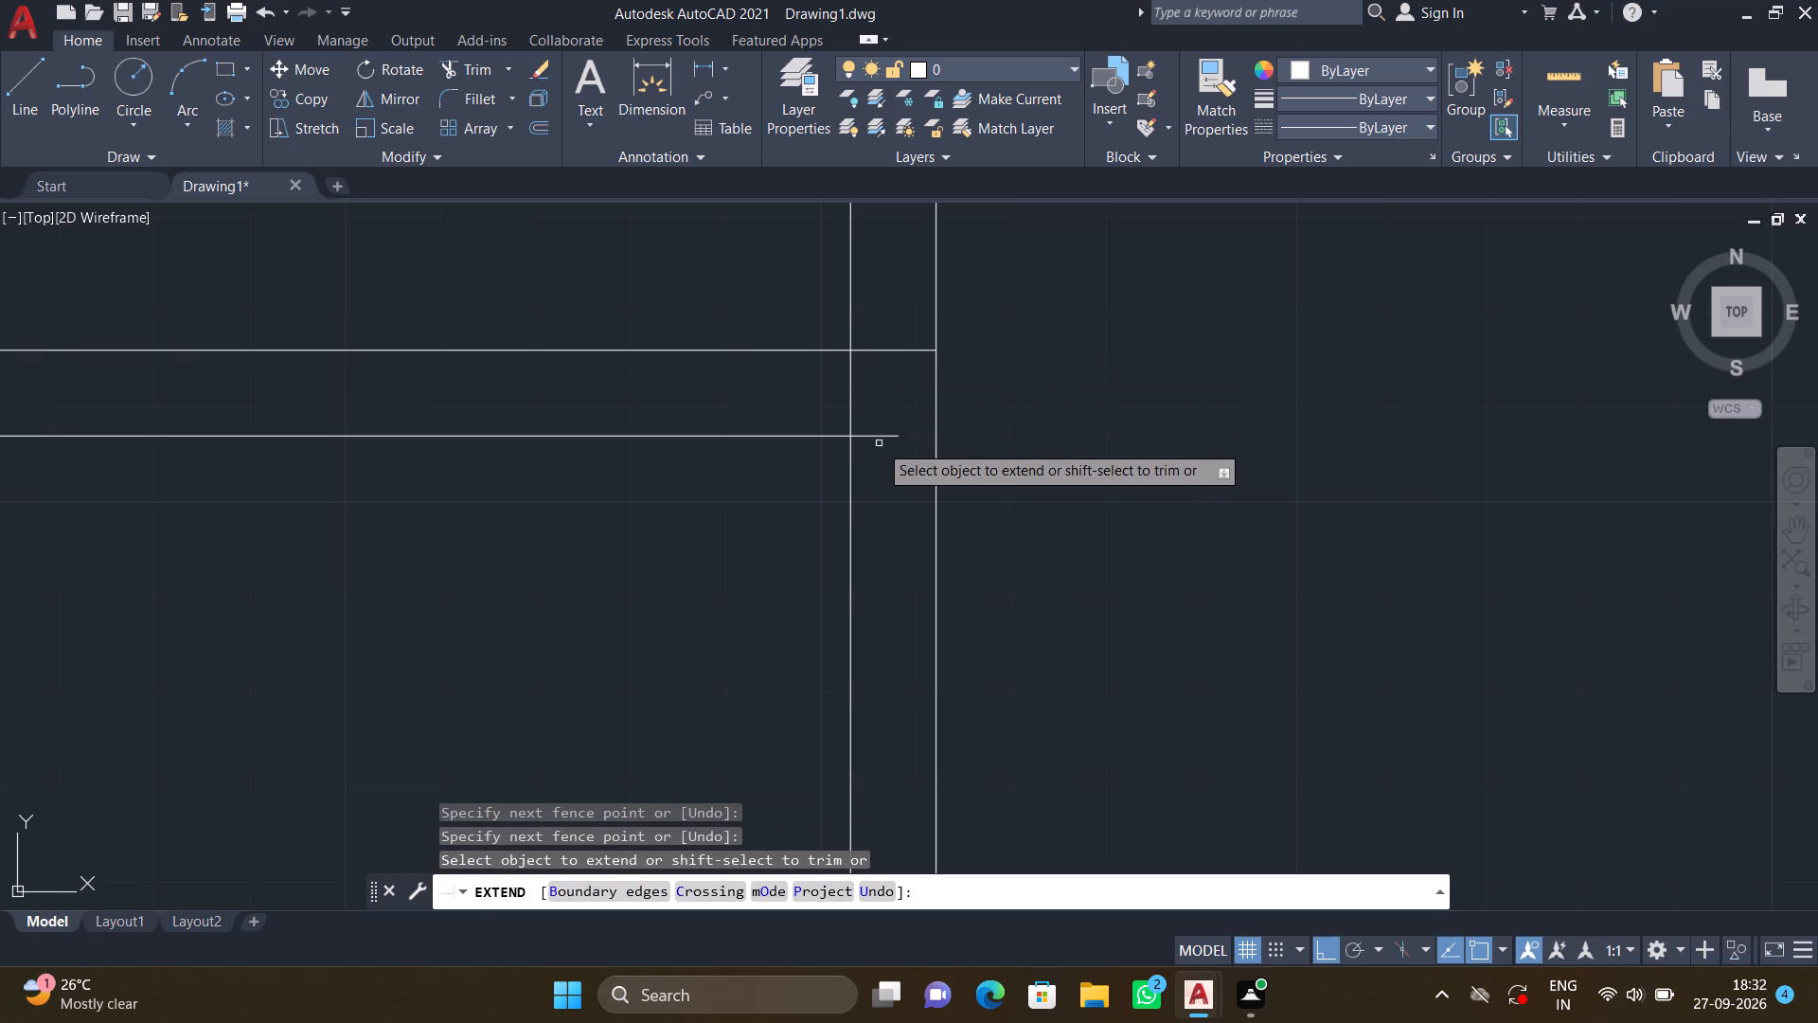
pyautogui.click(882, 438)
pyautogui.scroll(-5, 928, 499)
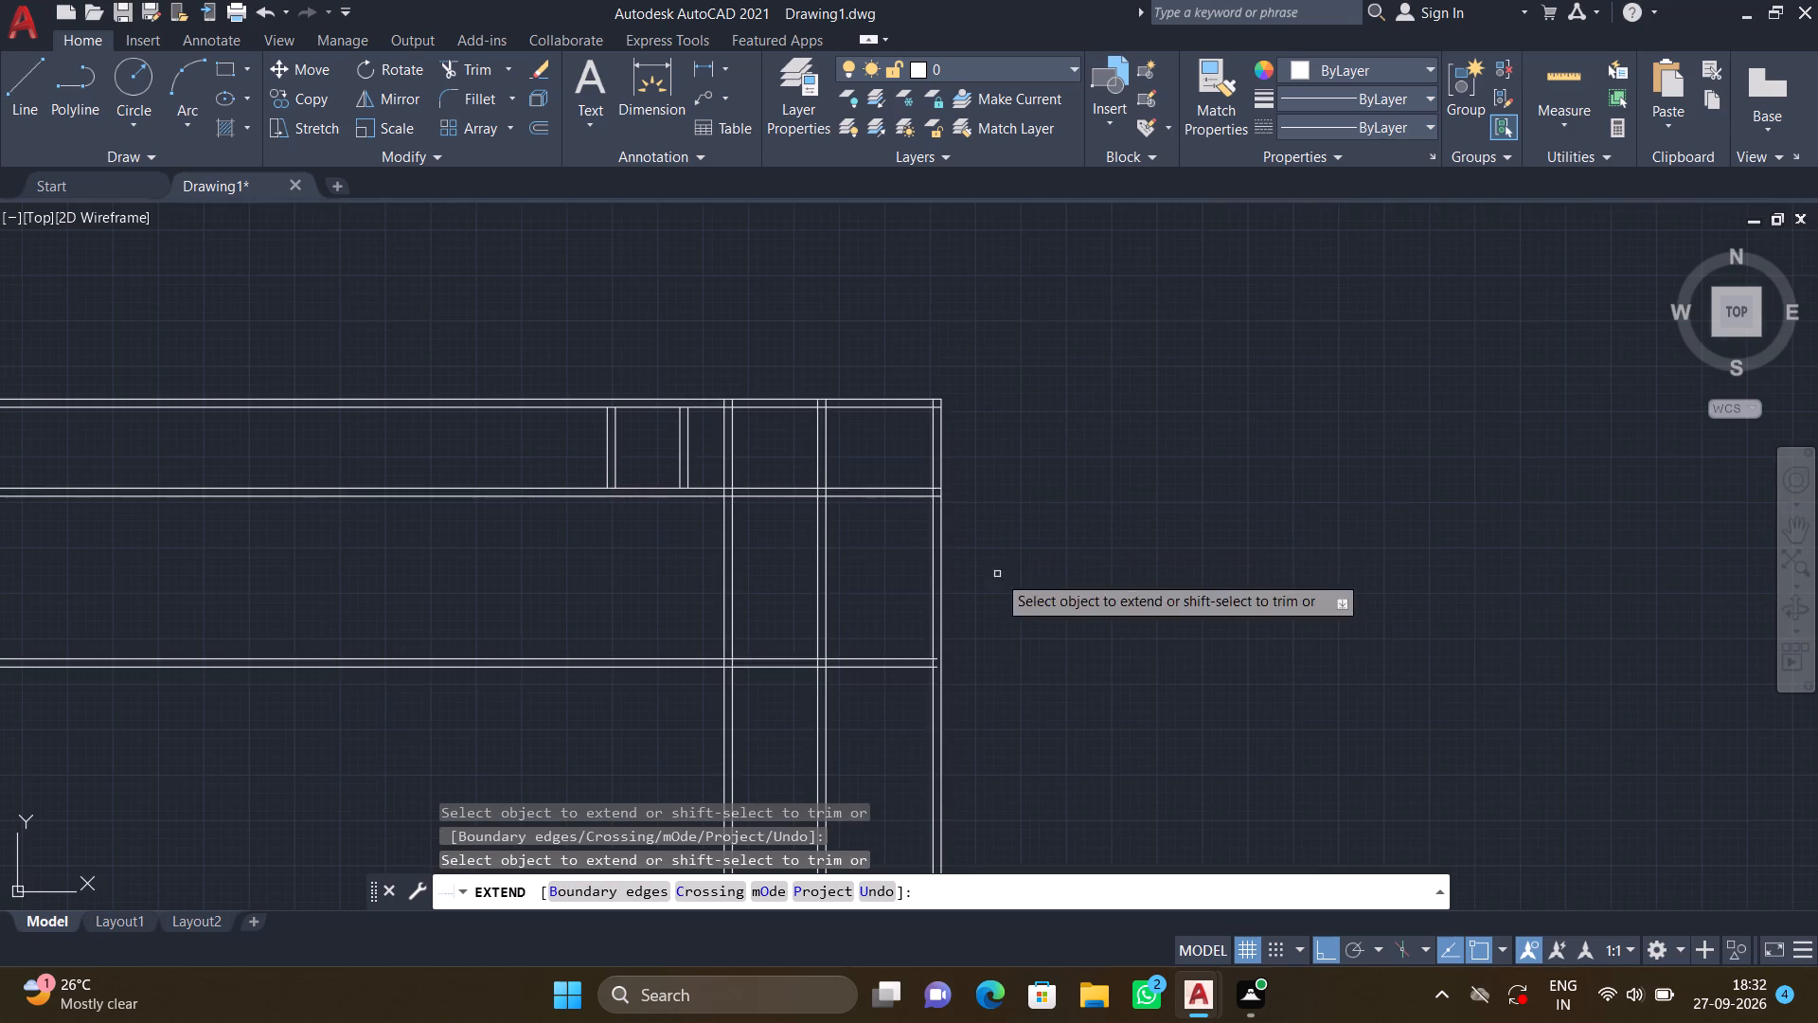
pyautogui.moveTo(997, 574); pyautogui.dragTo(1002, 389, button='middle')
pyautogui.scroll(4, 917, 486)
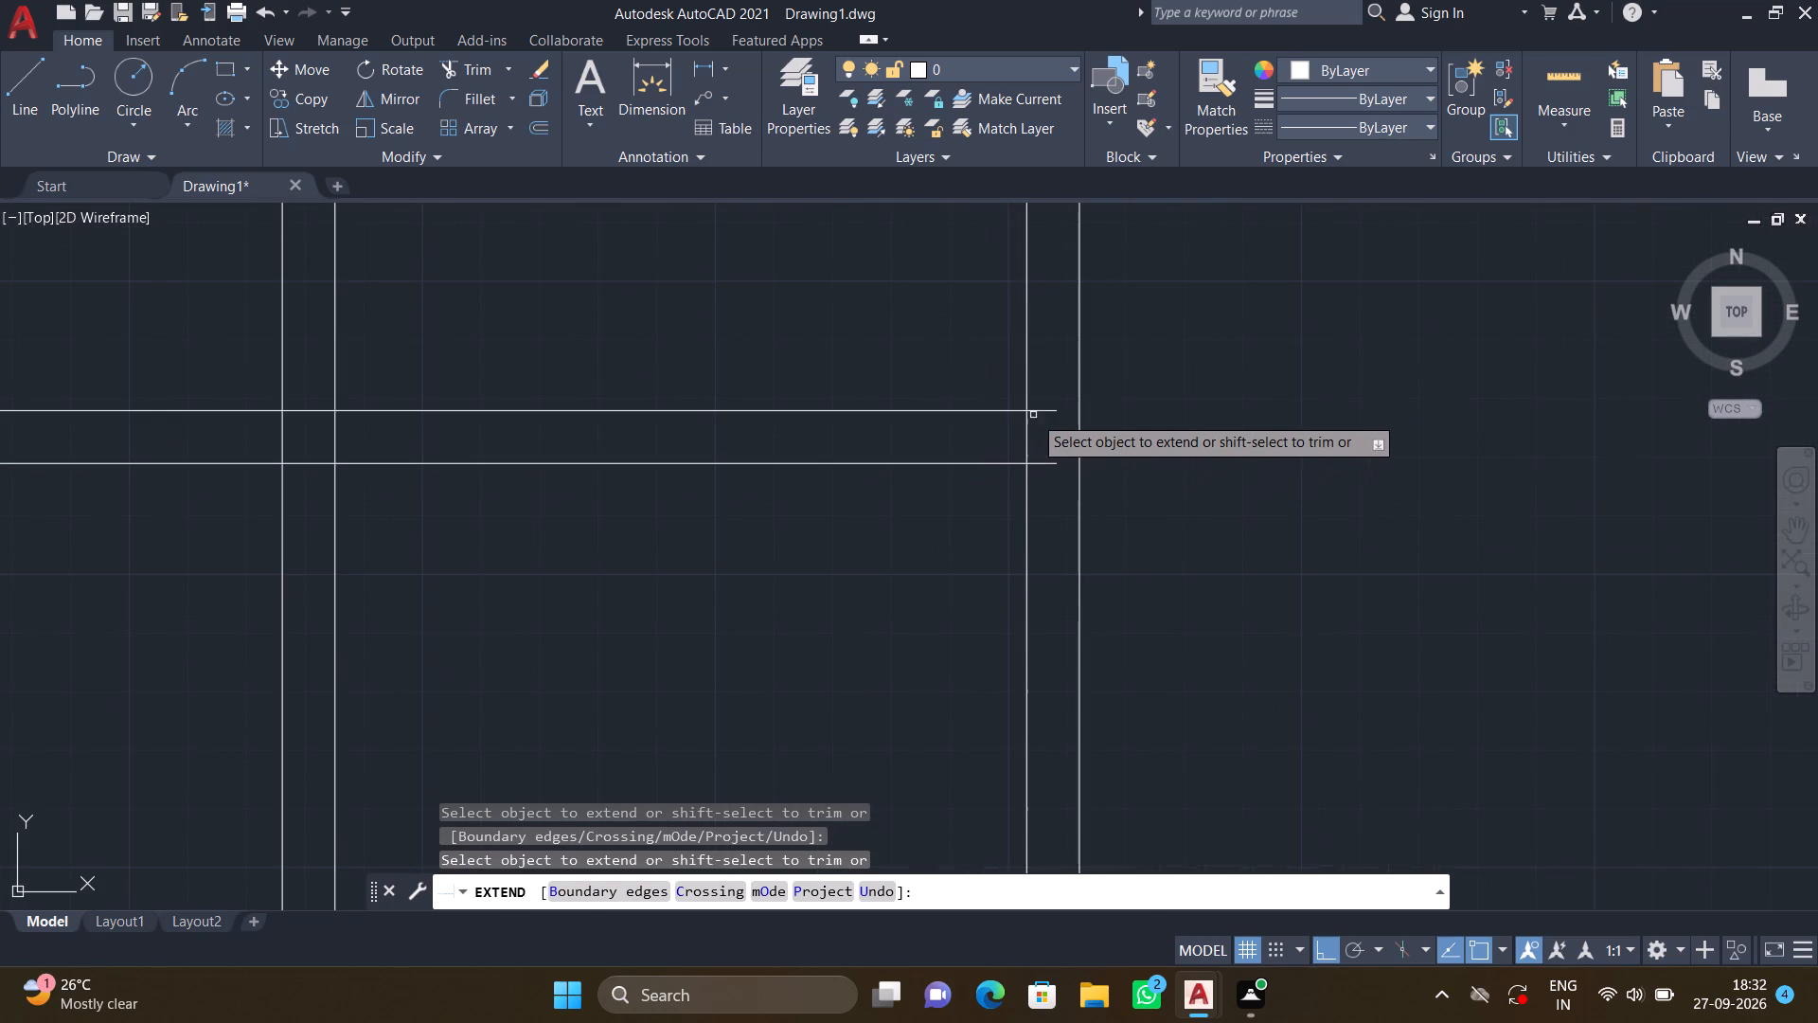
pyautogui.click(1039, 412)
pyautogui.click(1043, 464)
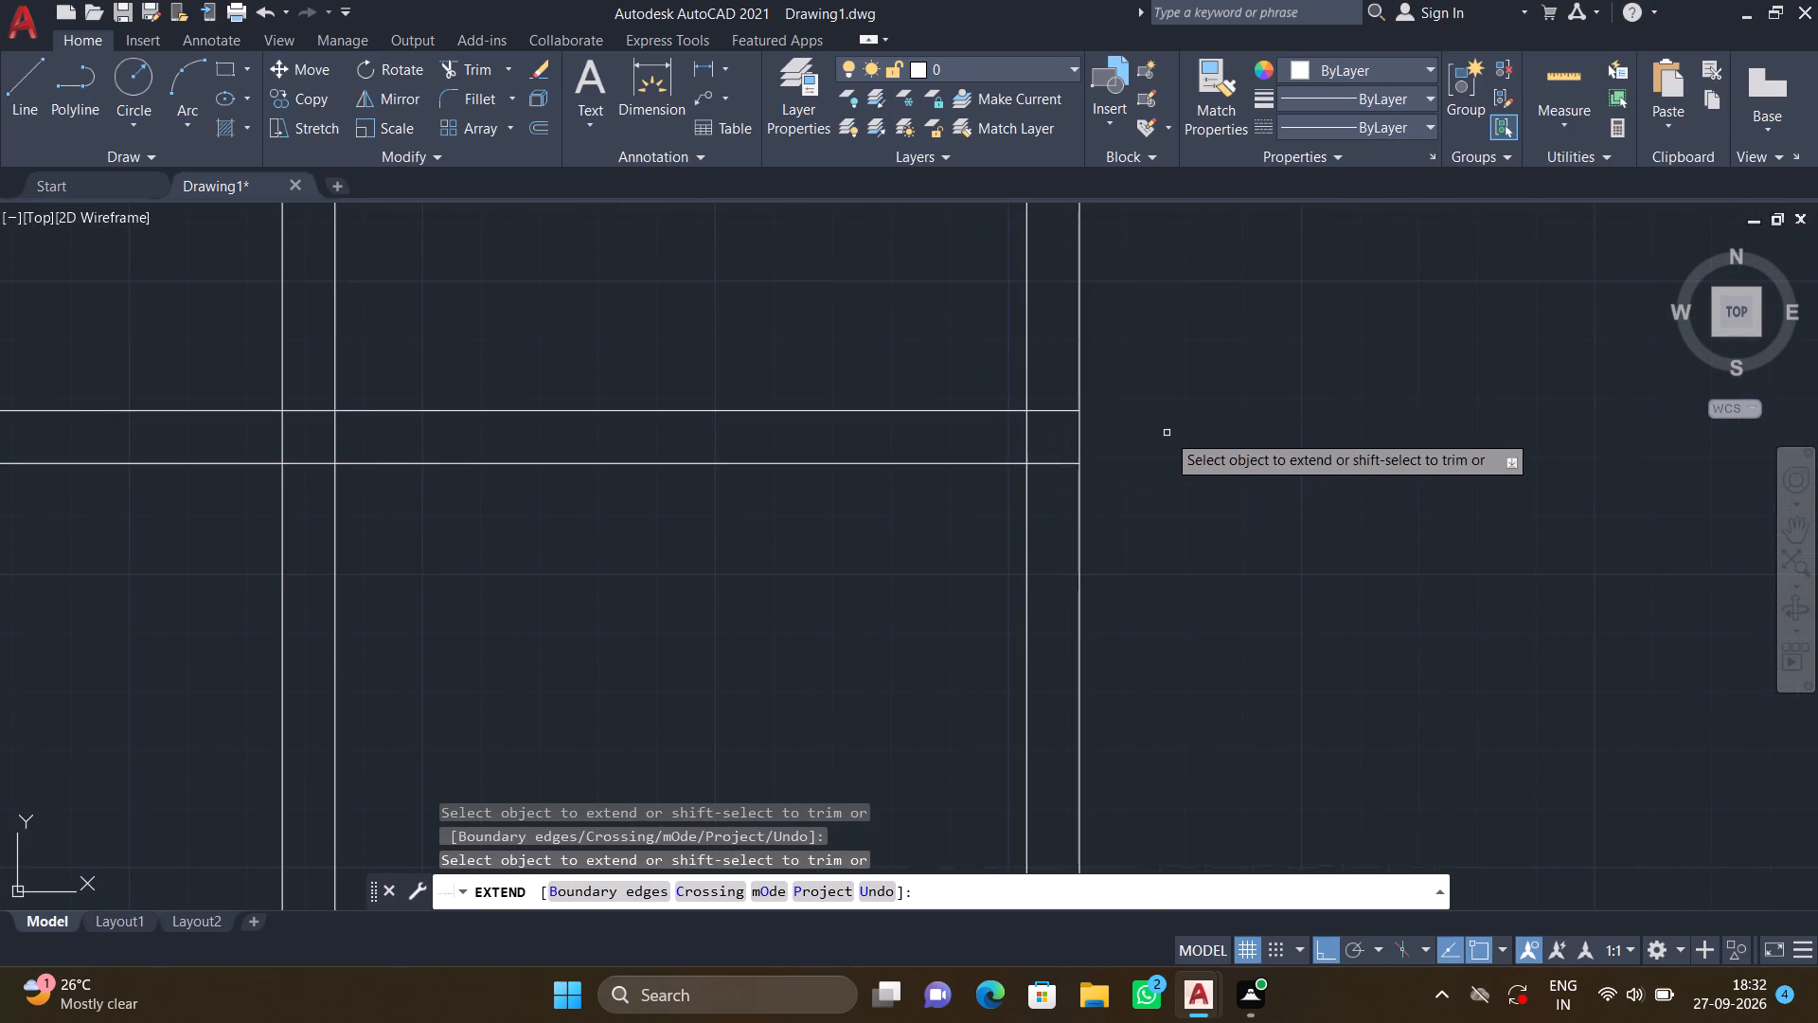
pyautogui.press('Return')
# Draw a line from the plan's outer northeast corner about 4'-4" east, continuing about 329' straight south.
pyautogui.scroll(-3, 1166, 423)
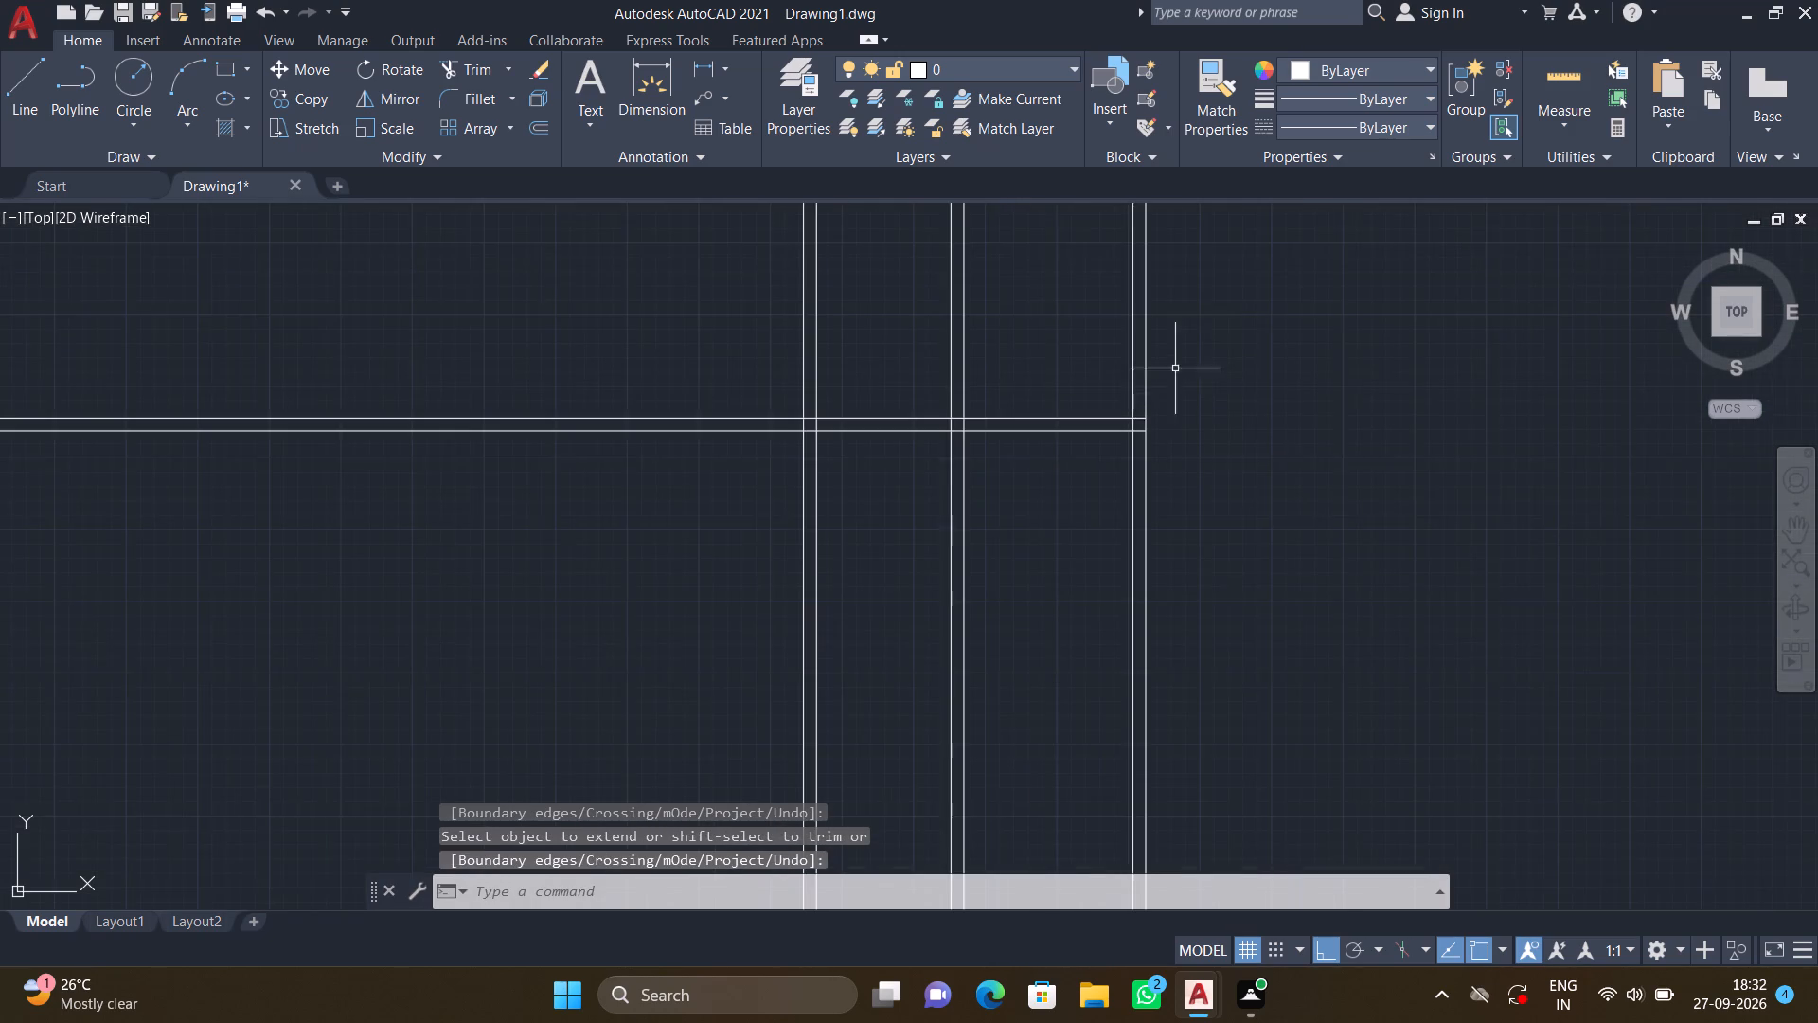
pyautogui.scroll(-1, 1177, 370)
pyautogui.moveTo(1171, 375); pyautogui.dragTo(862, 692, button='middle')
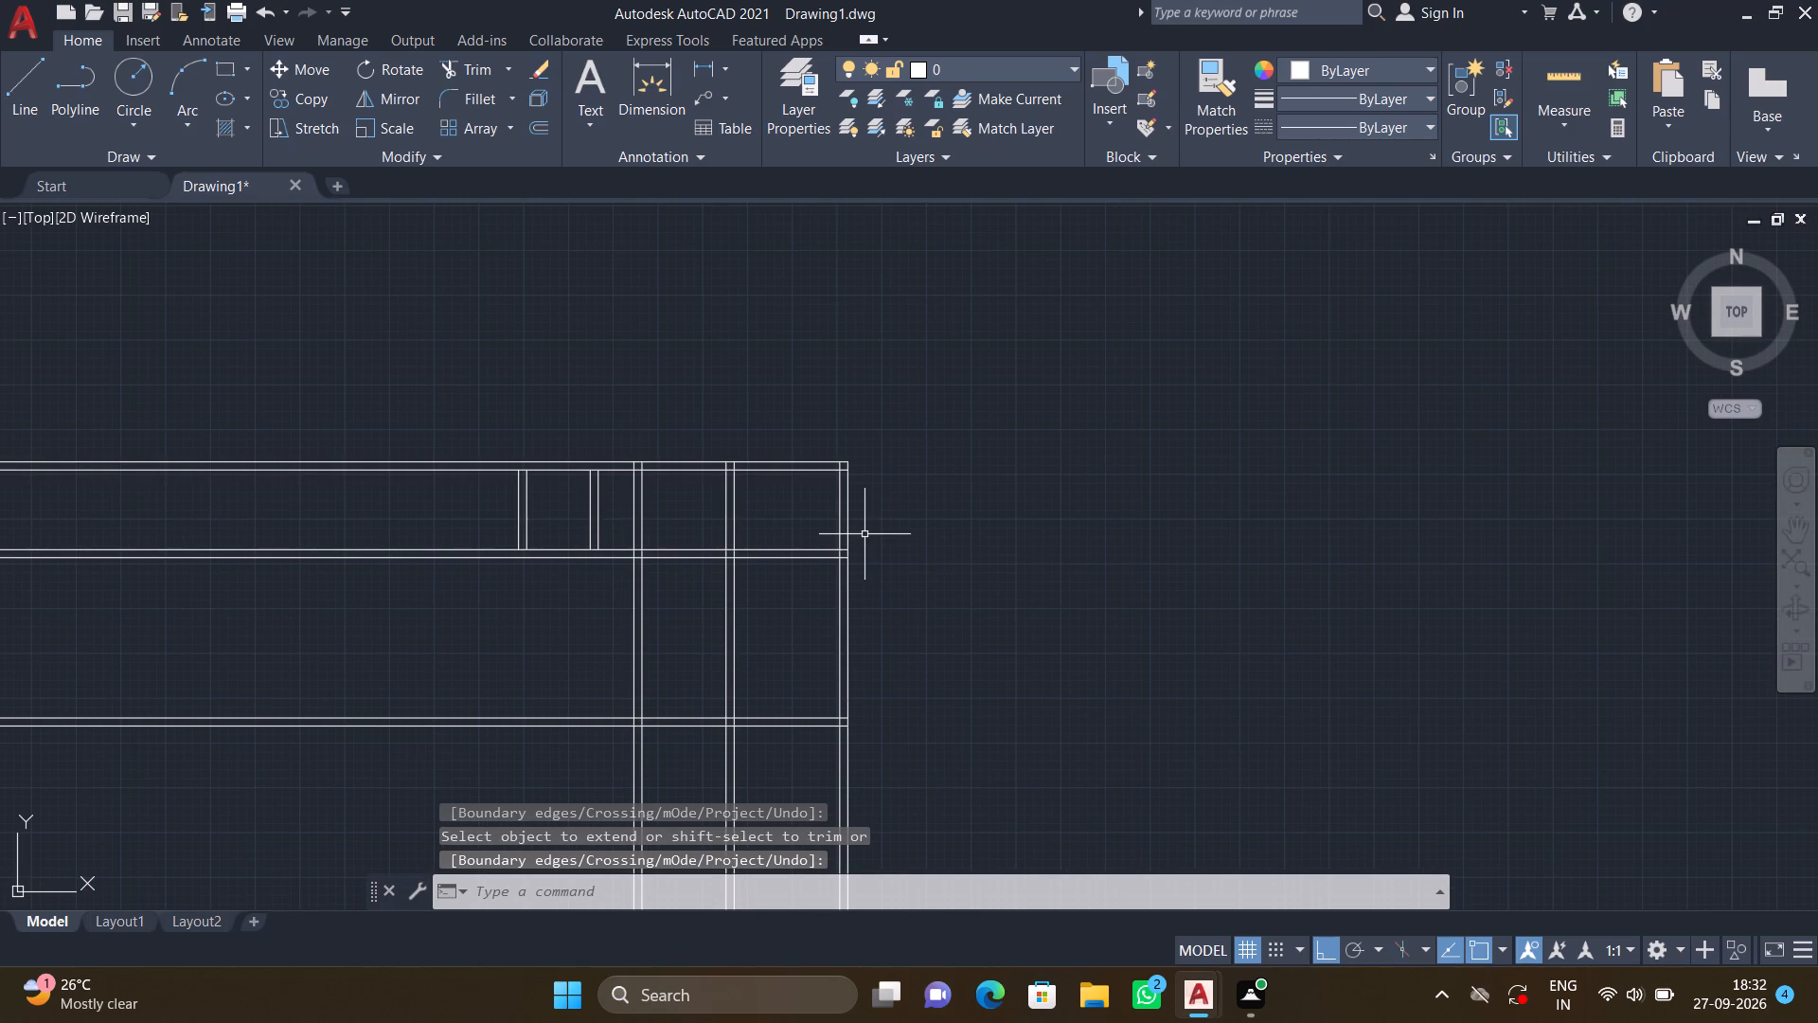
pyautogui.scroll(3, 855, 471)
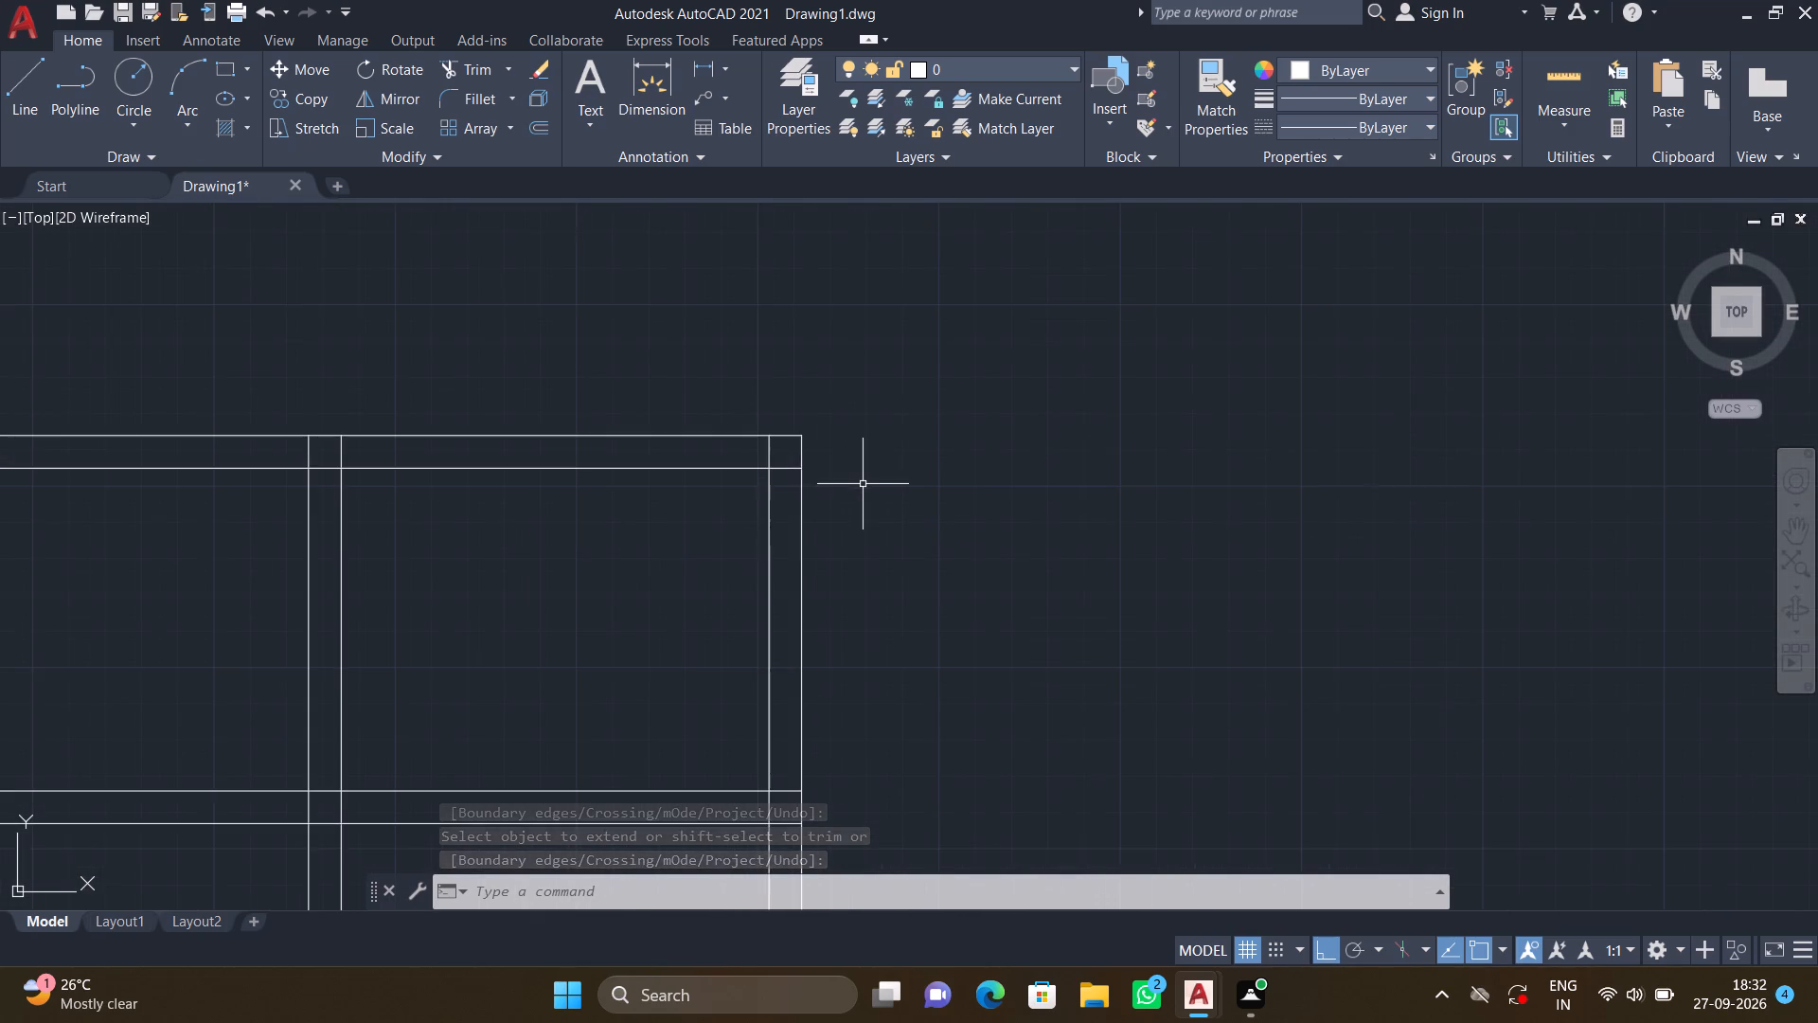
pyautogui.scroll(1, 860, 486)
pyautogui.moveTo(854, 514); pyautogui.dragTo(863, 314, button='middle')
pyautogui.scroll(-2, 877, 368)
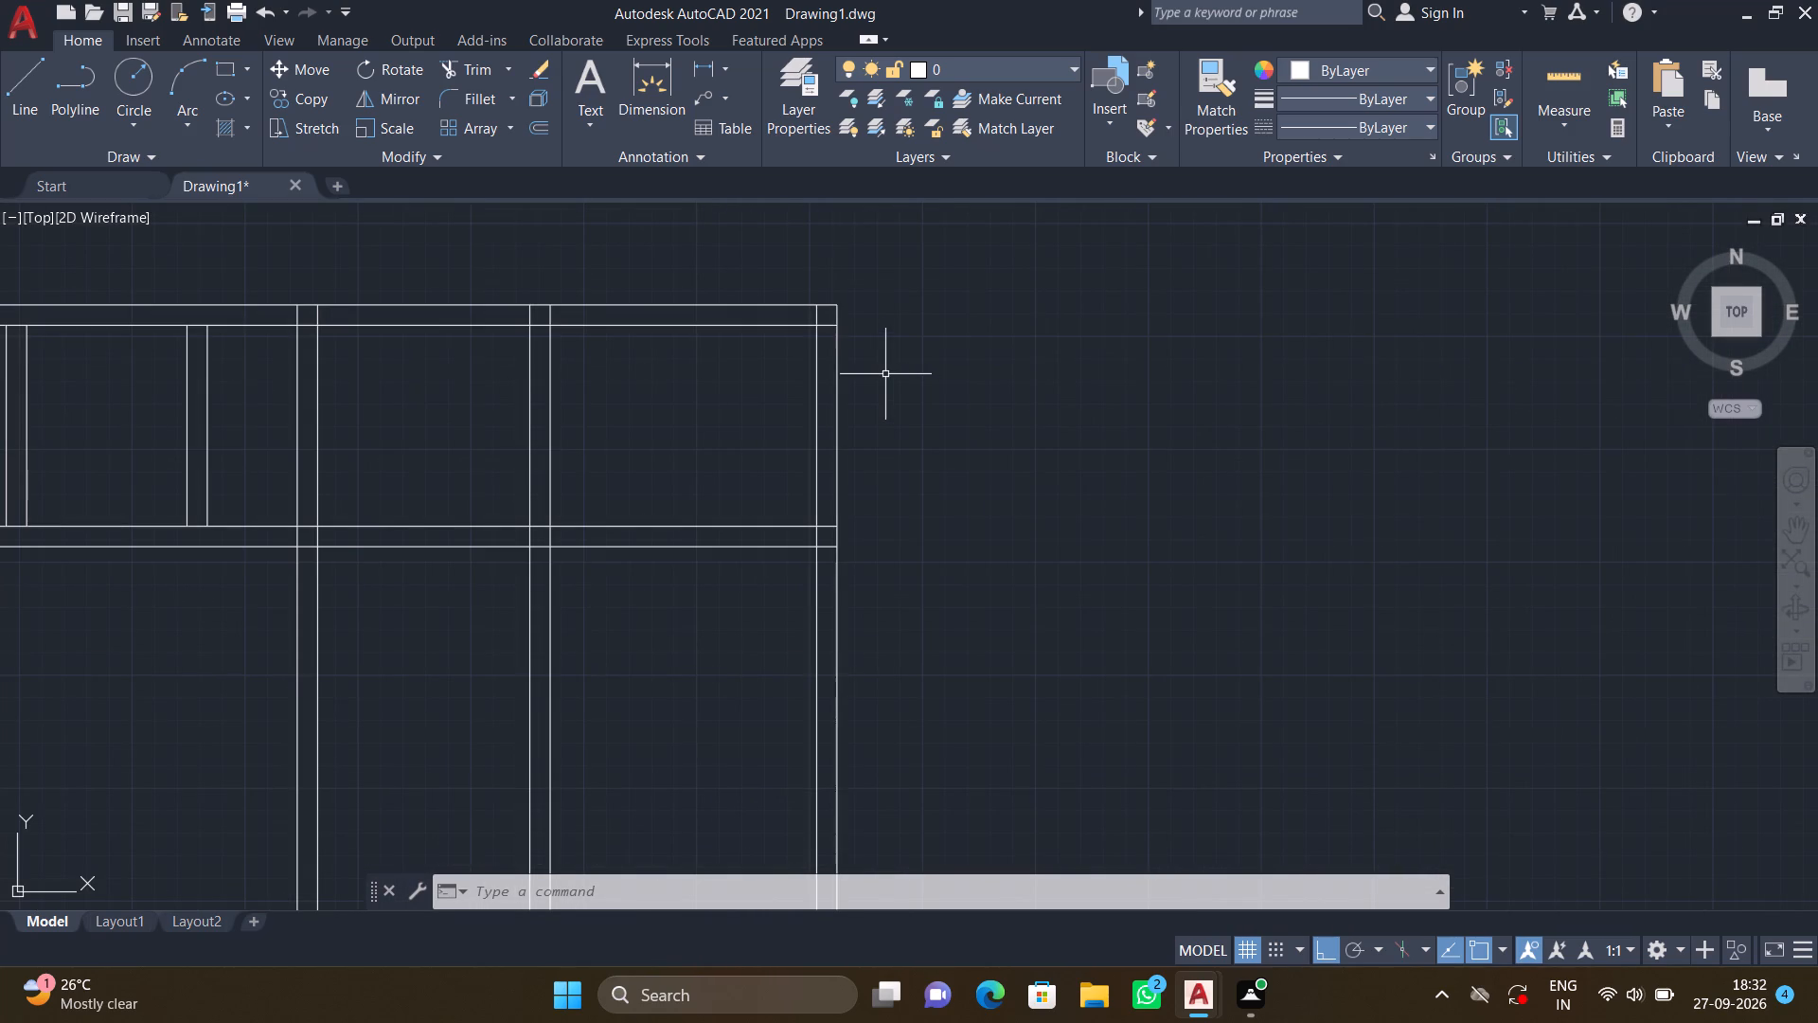
pyautogui.press('l')
pyautogui.press('Return')
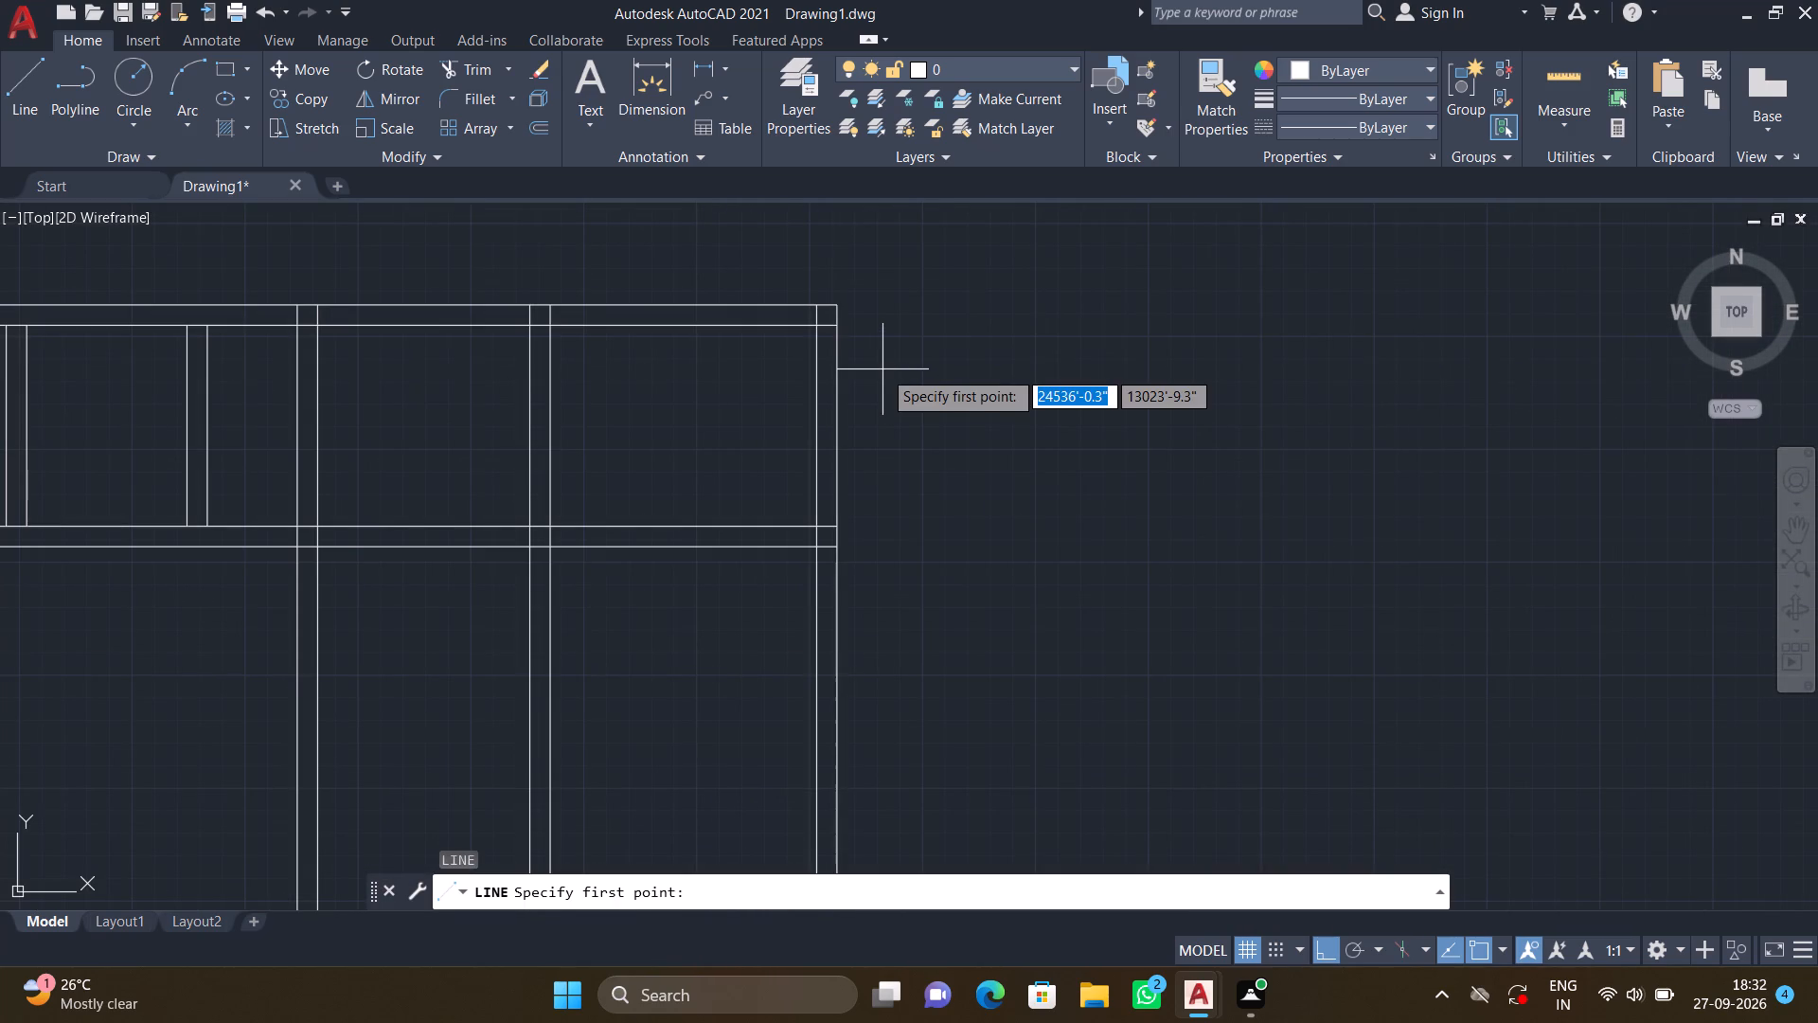
pyautogui.click(836, 307)
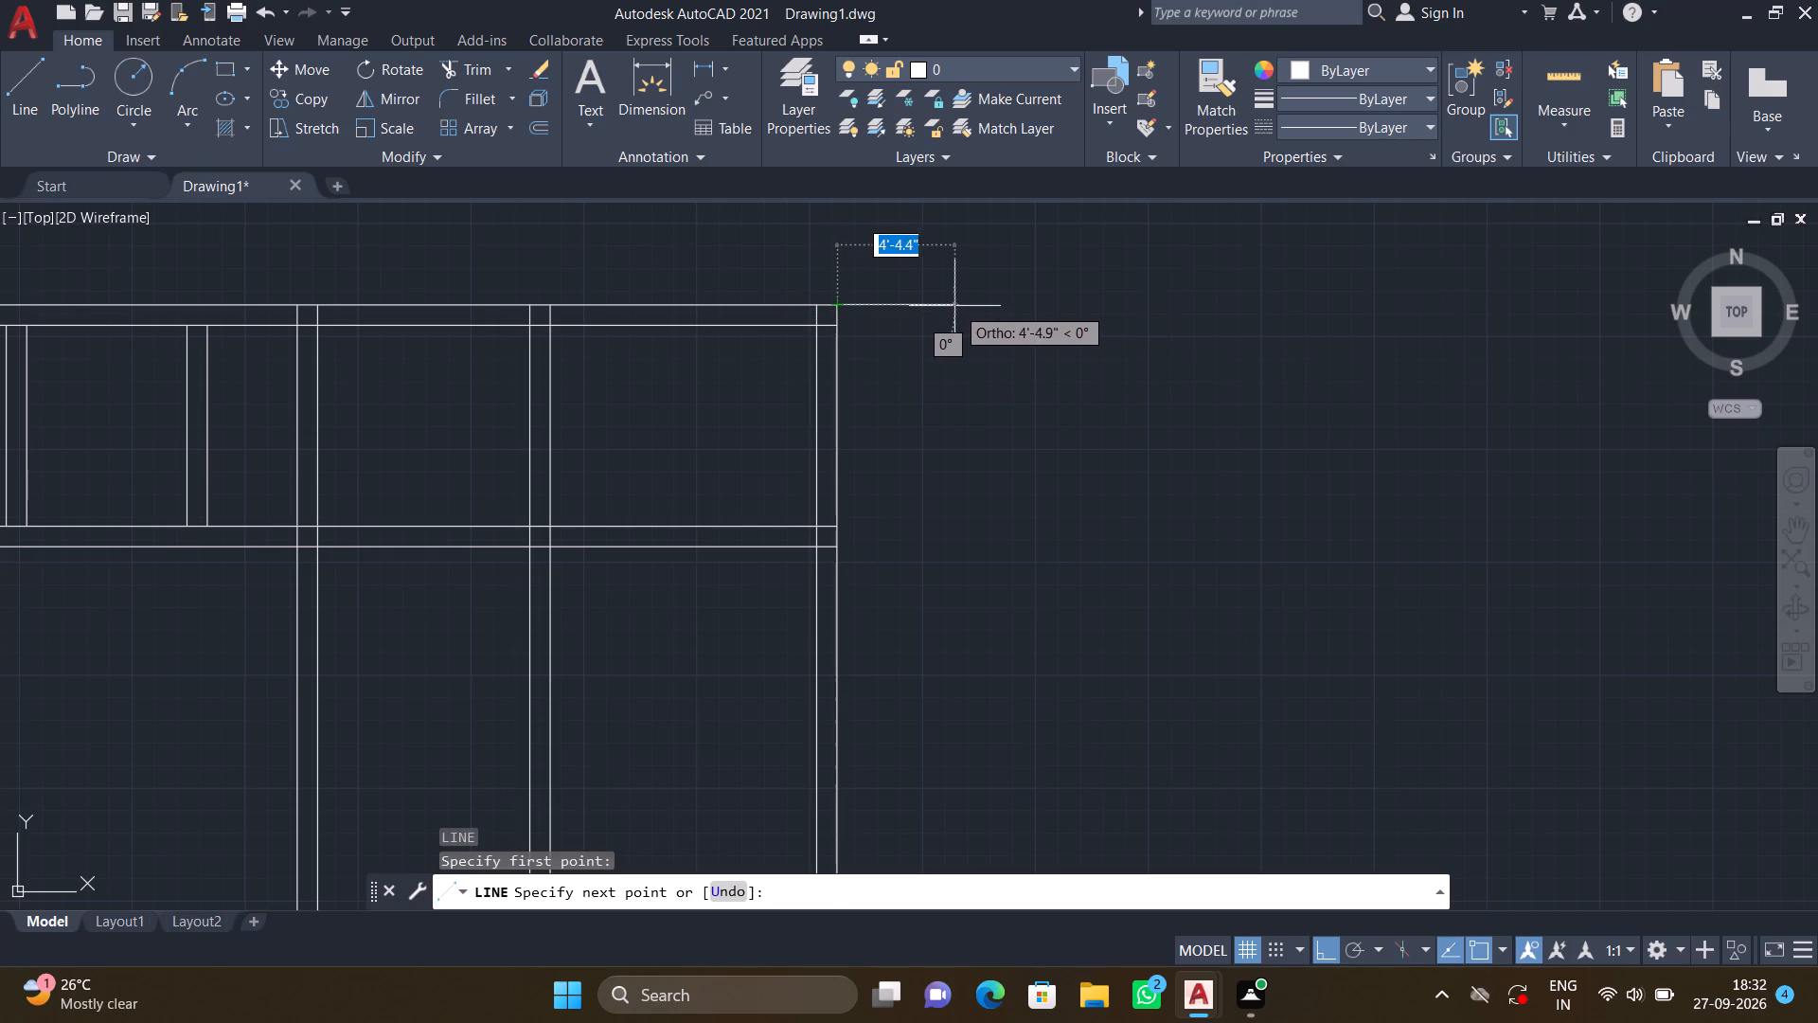
pyautogui.click(953, 306)
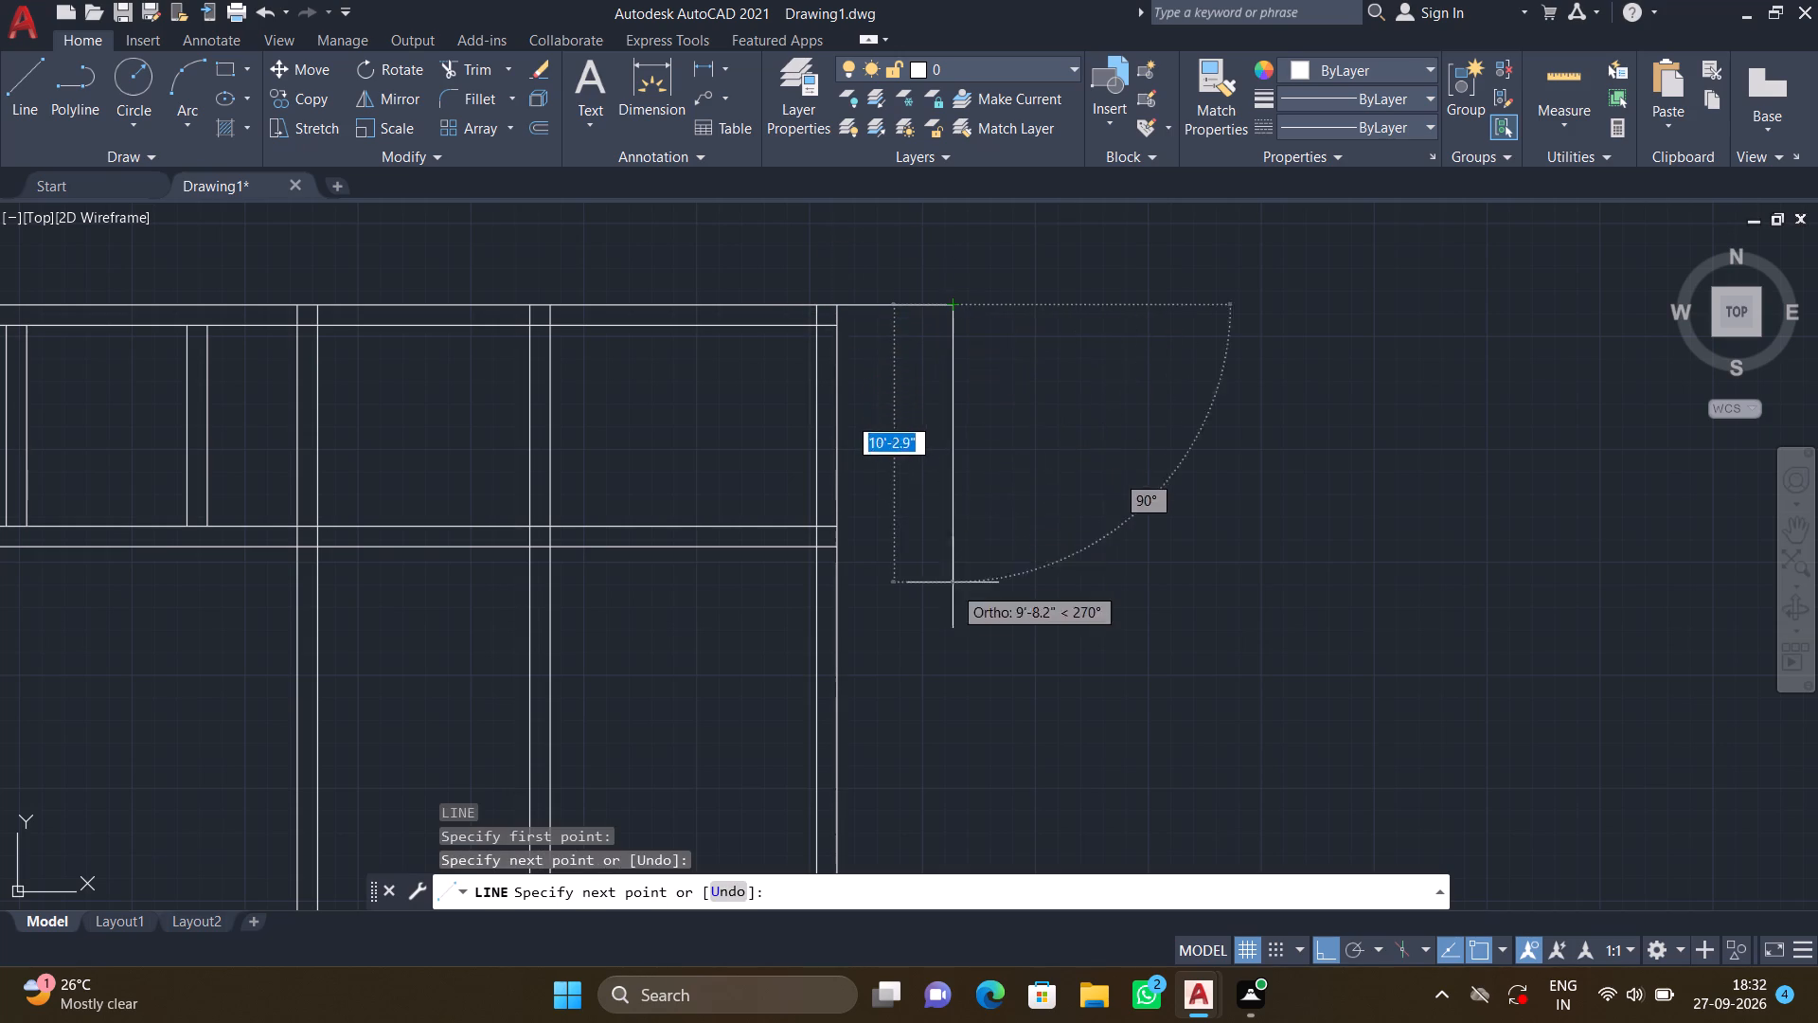
pyautogui.scroll(-4, 957, 612)
pyautogui.scroll(-1, 944, 763)
pyautogui.moveTo(942, 761); pyautogui.dragTo(906, 329, button='middle')
pyautogui.moveTo(920, 740); pyautogui.dragTo(917, 735, button='middle')
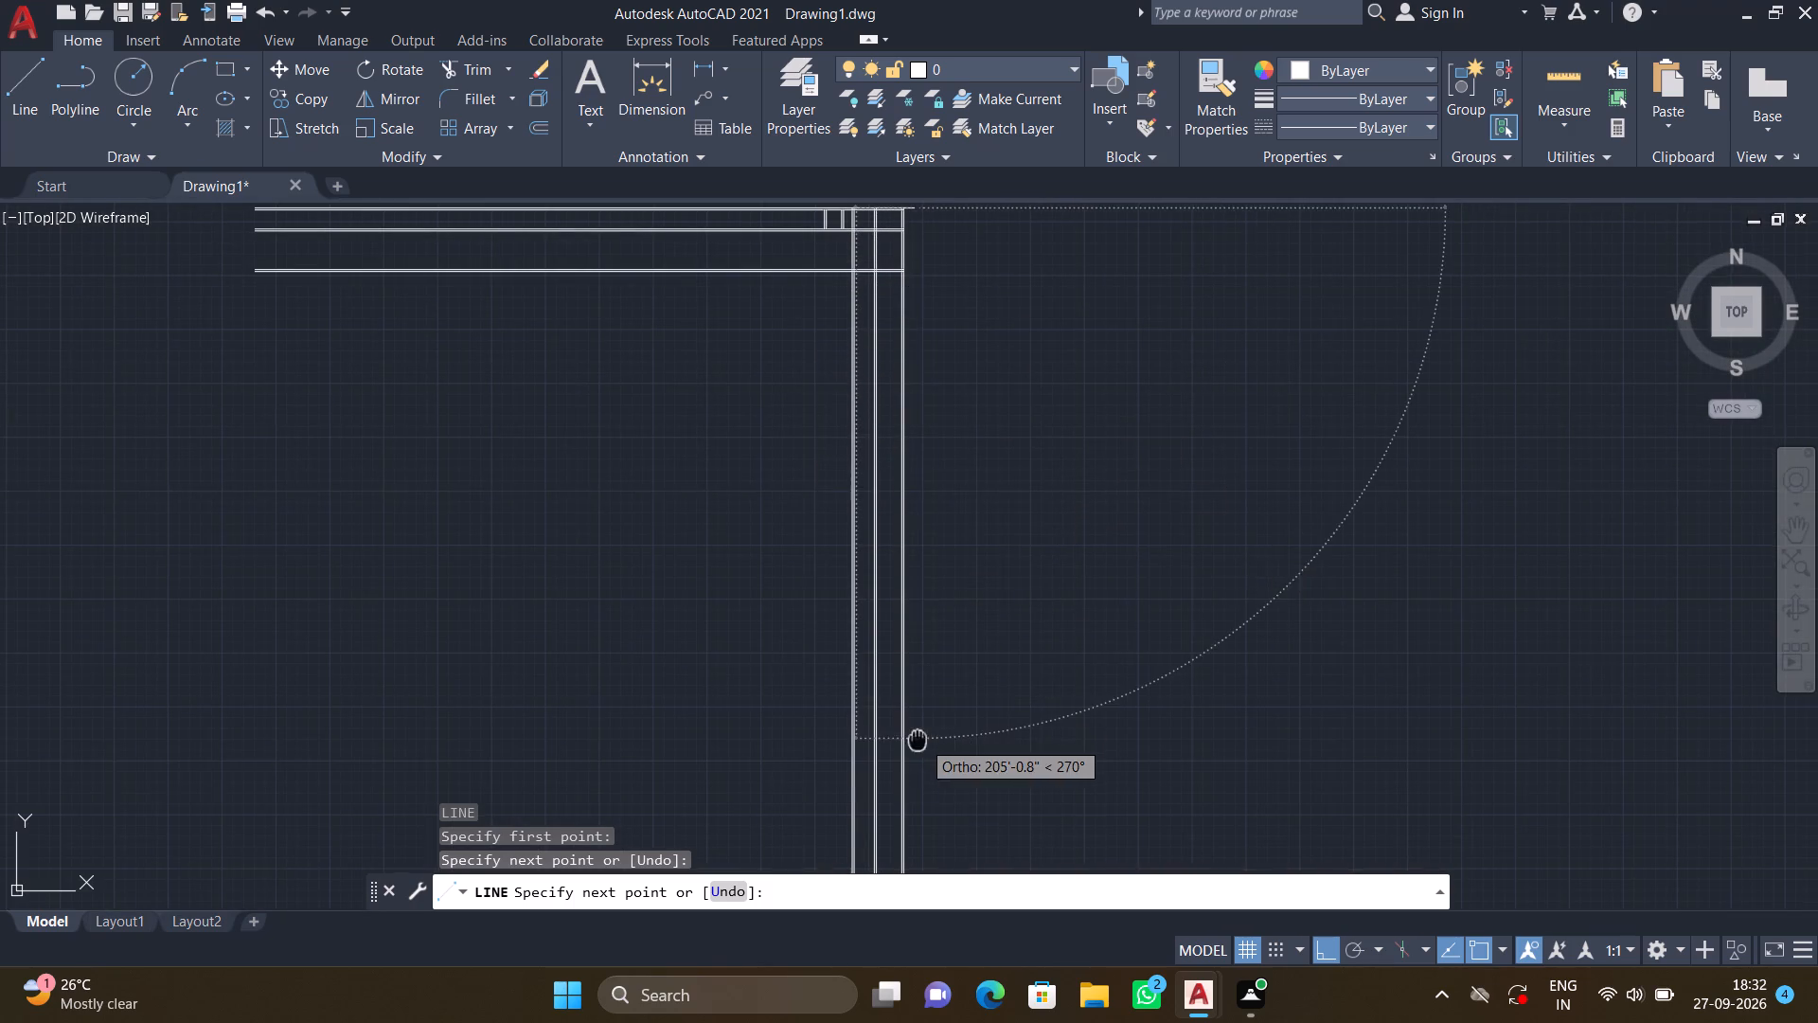
pyautogui.moveTo(917, 735); pyautogui.dragTo(893, 523, button='middle')
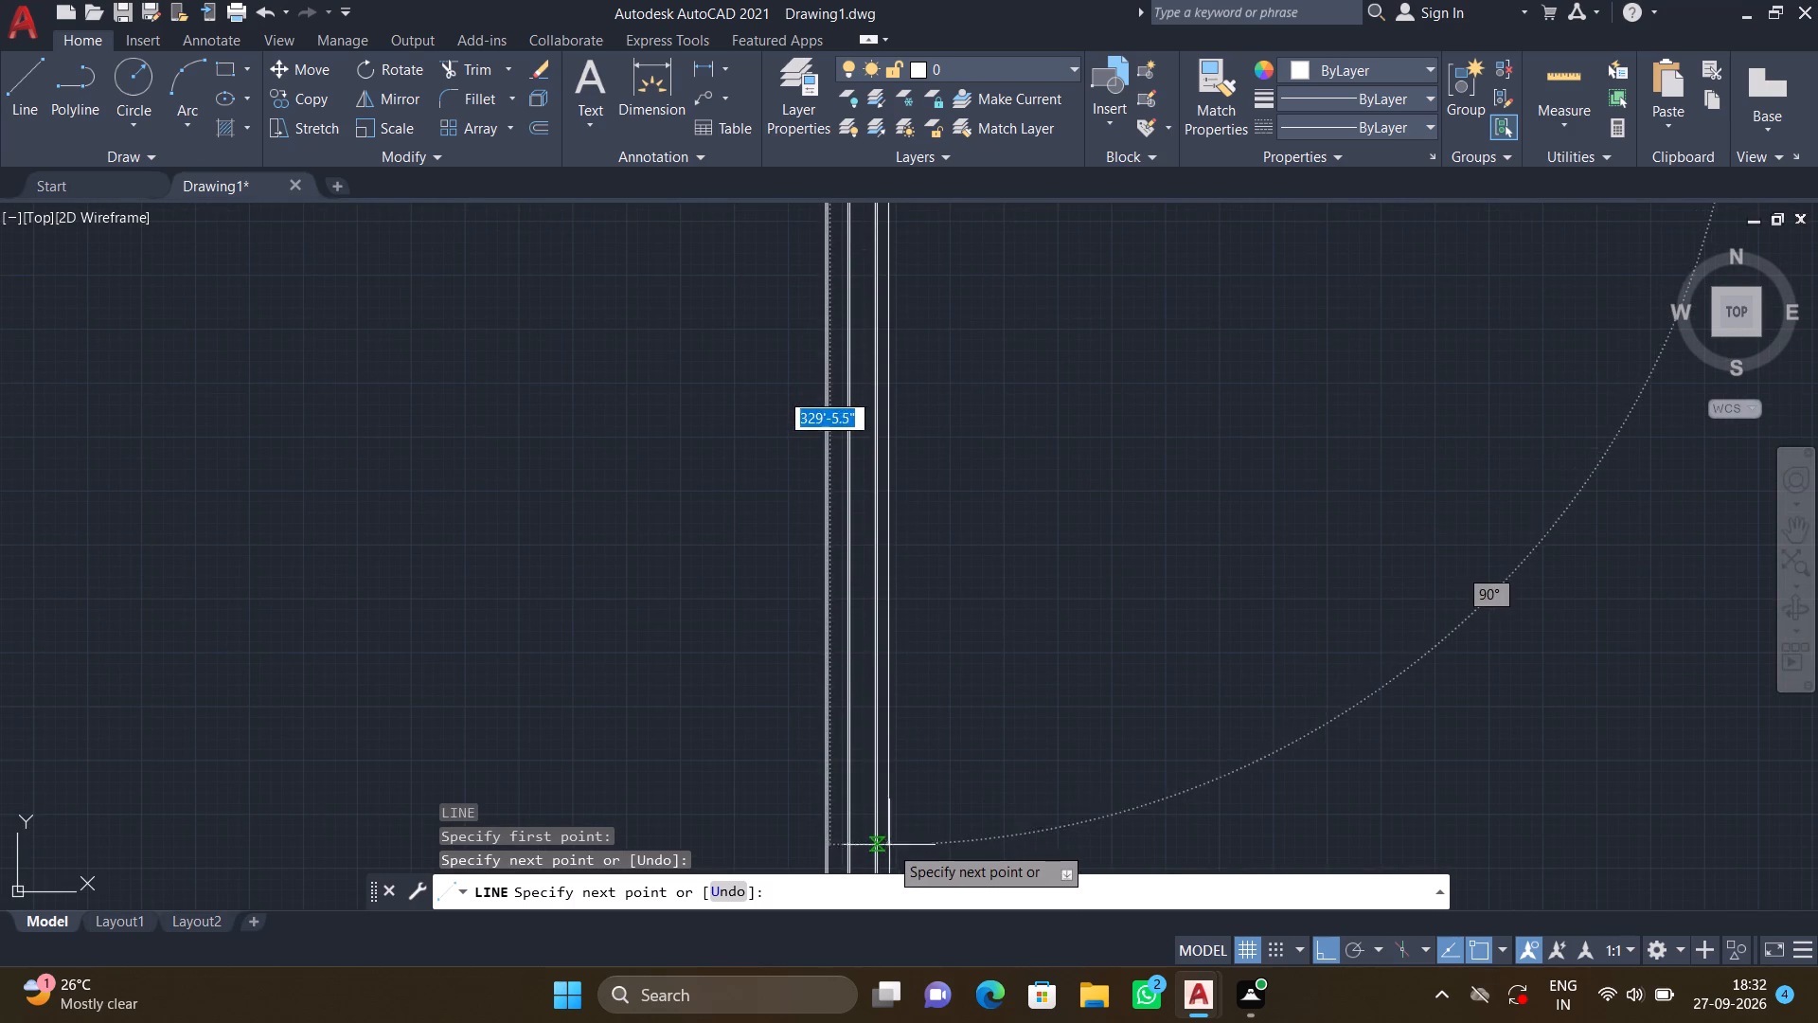
pyautogui.click(890, 847)
pyautogui.press('Return')
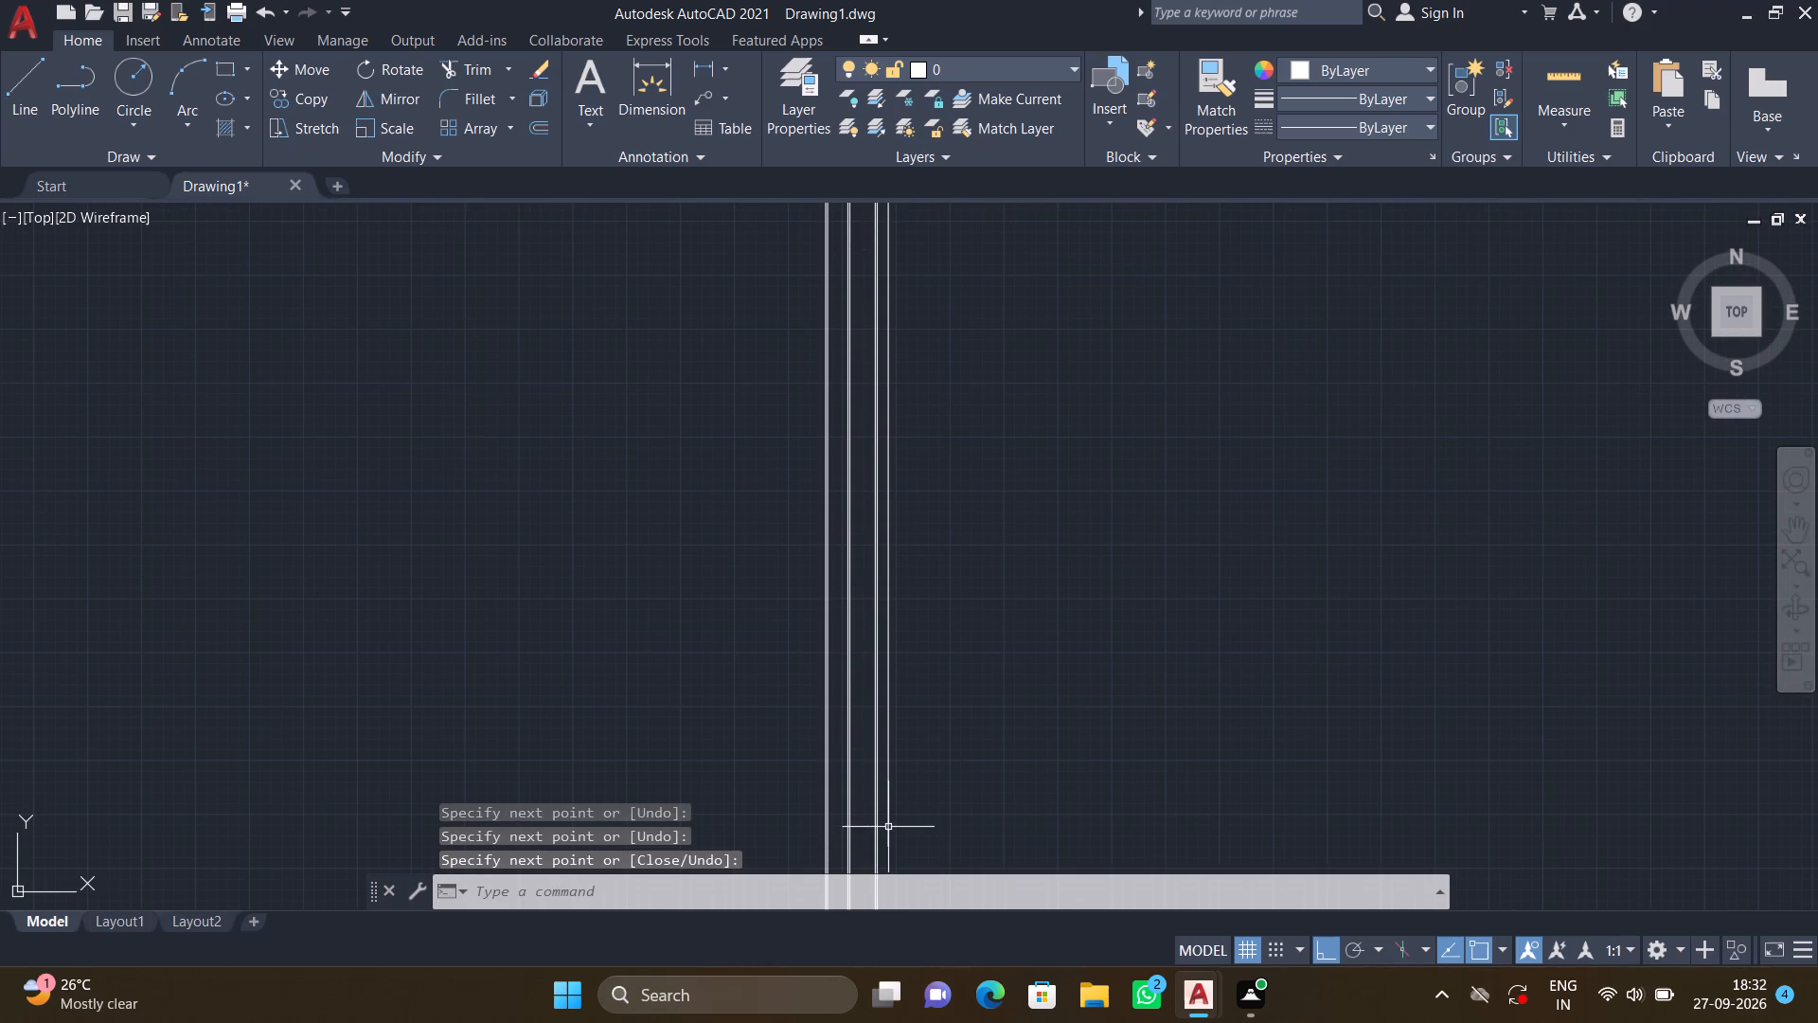
# Offset the new easternmost vertical line 9" to the east to form a double-line wall.
pyautogui.moveTo(994, 377); pyautogui.dragTo(900, 745, button='middle')
pyautogui.scroll(4, 793, 416)
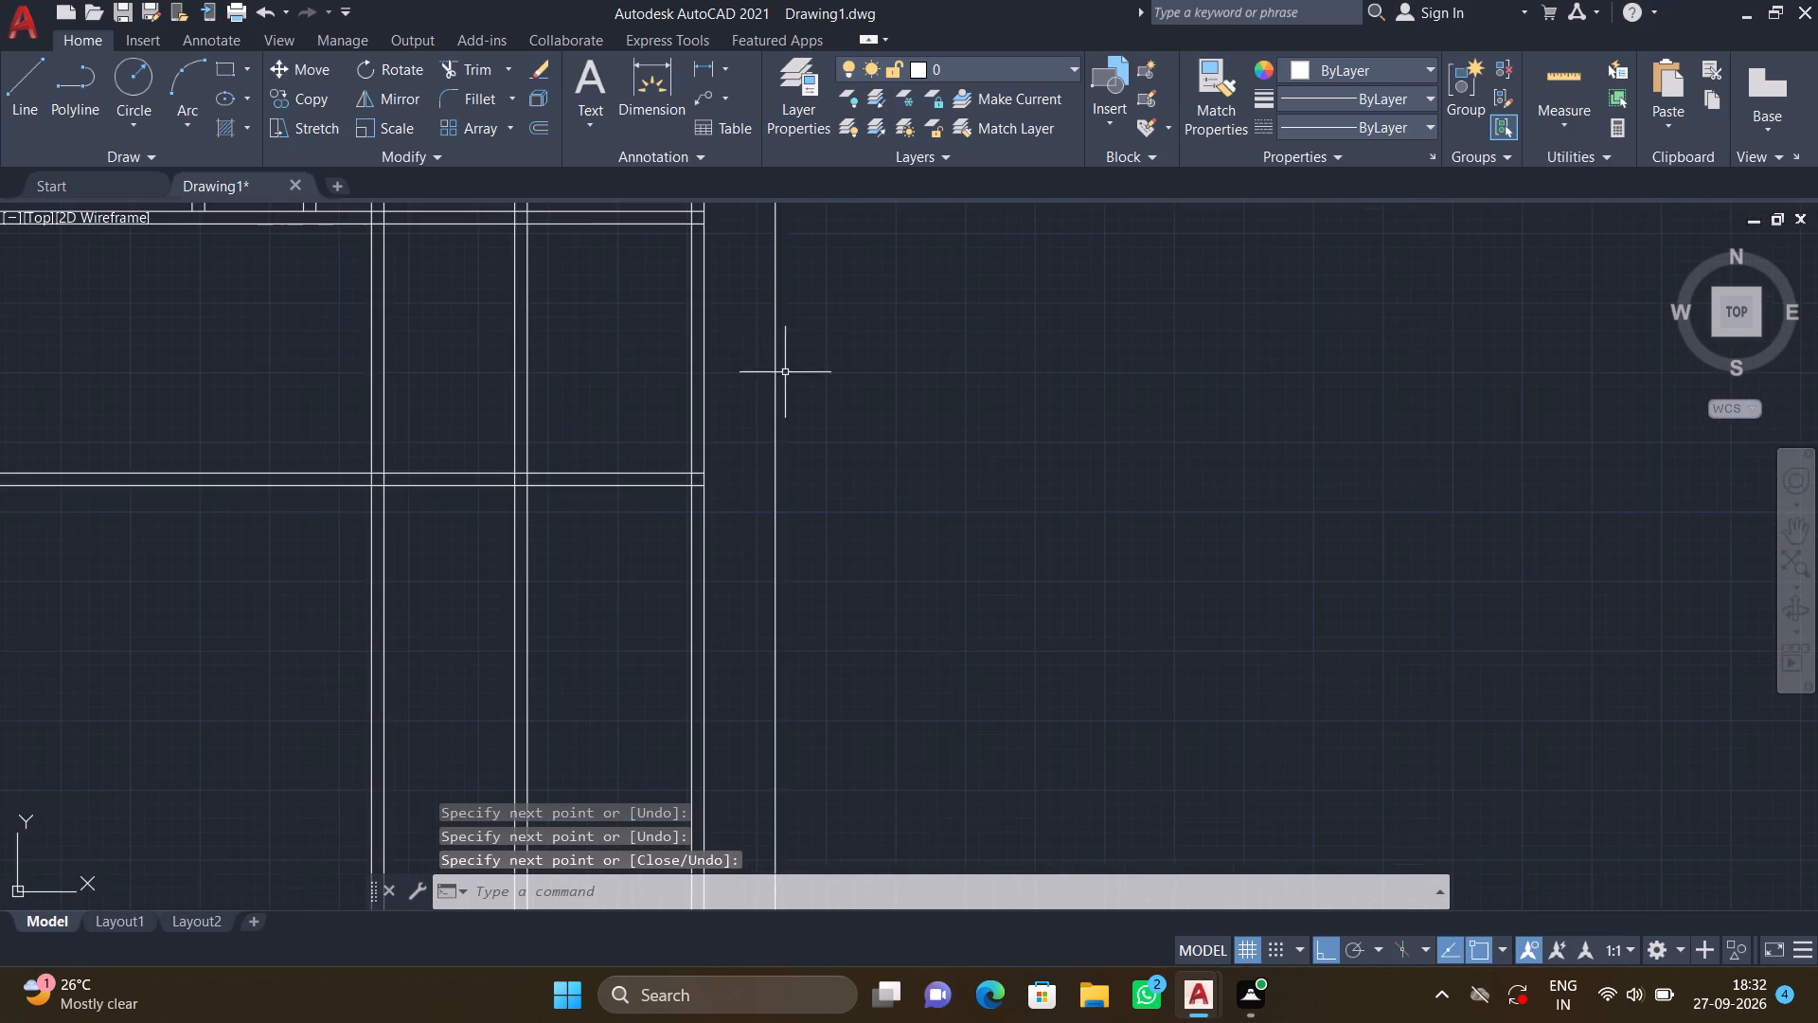
pyautogui.moveTo(771, 332); pyautogui.dragTo(849, 640, button='middle')
pyautogui.scroll(2, 872, 422)
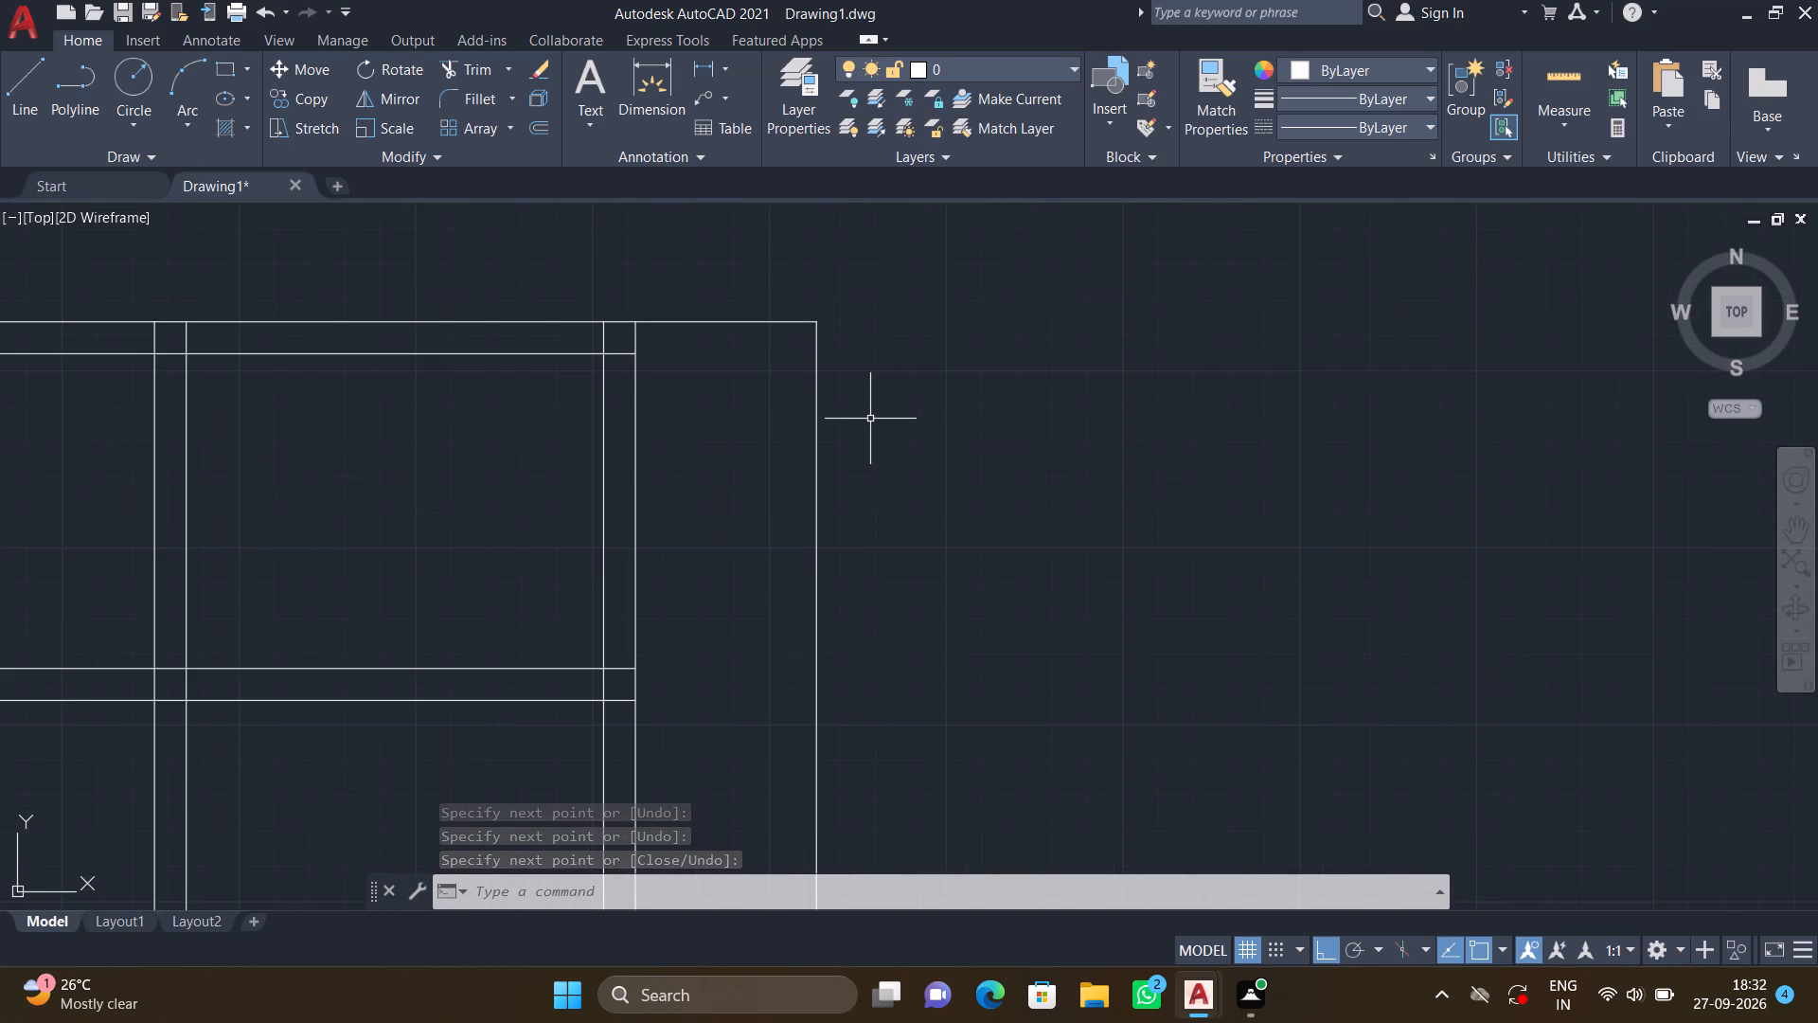
pyautogui.press('o')
pyautogui.press('Return')
pyautogui.write('9"')
pyautogui.press('Return')
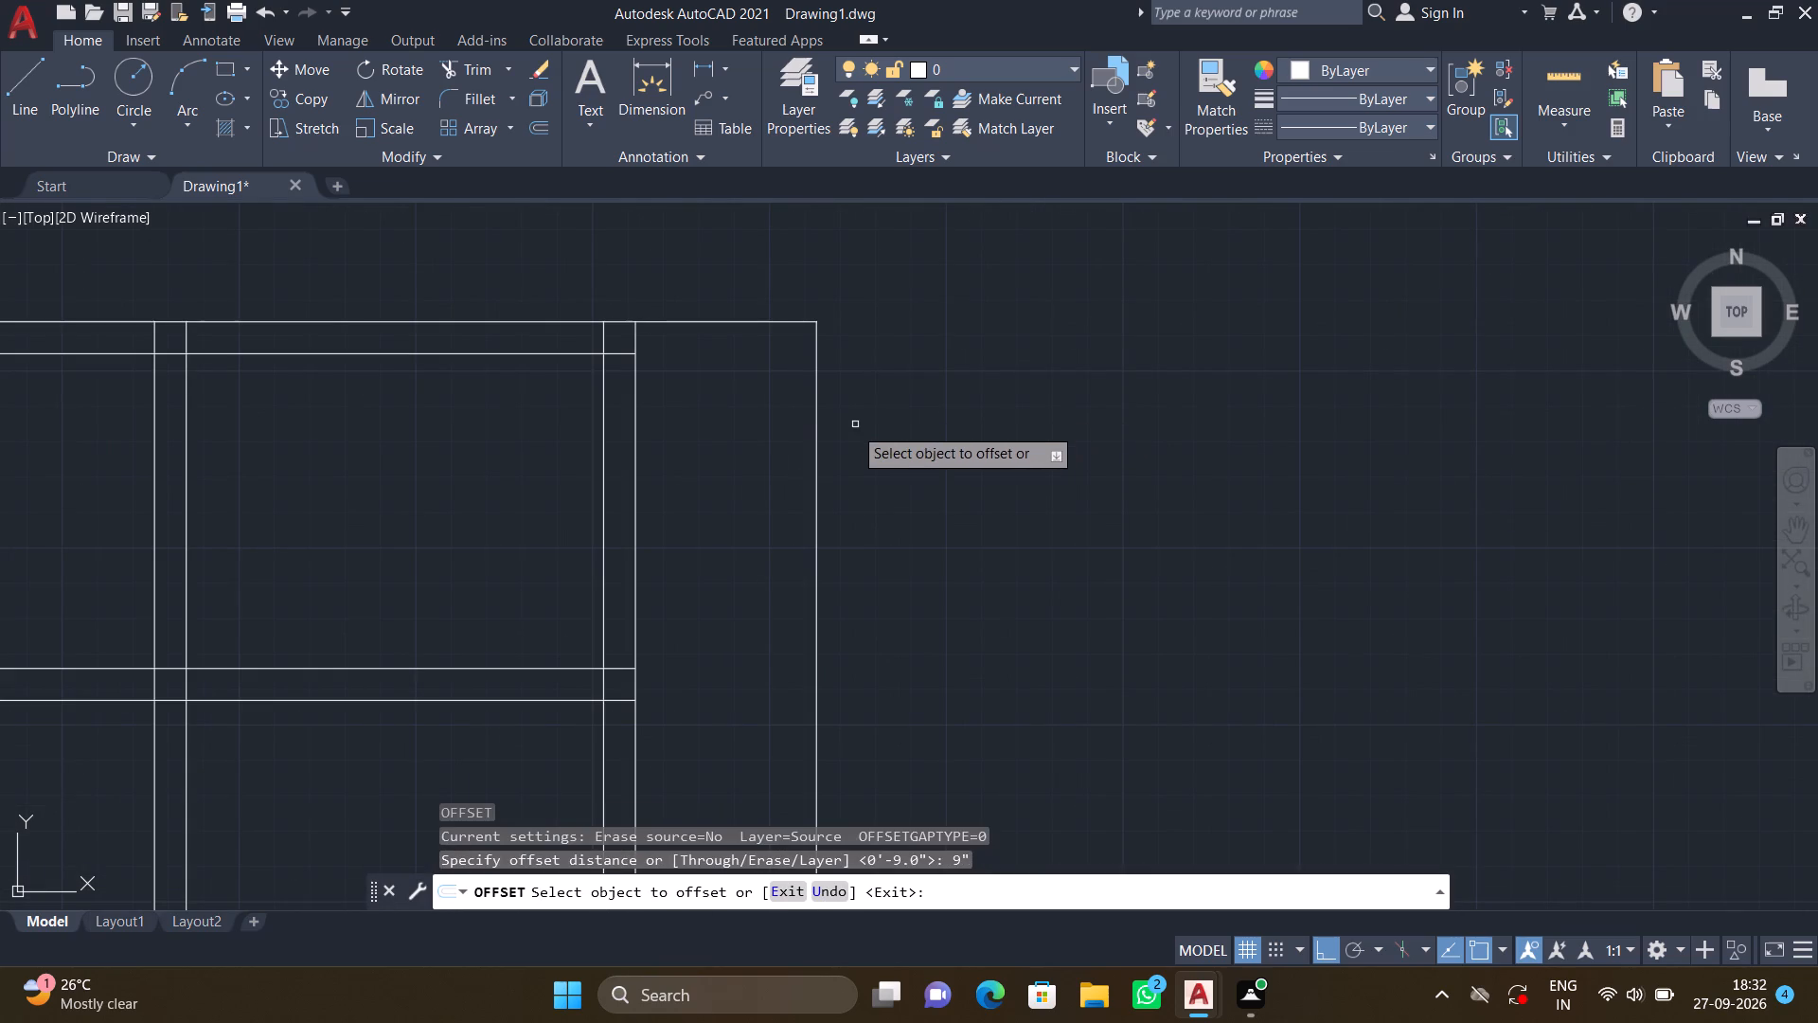
pyautogui.click(819, 420)
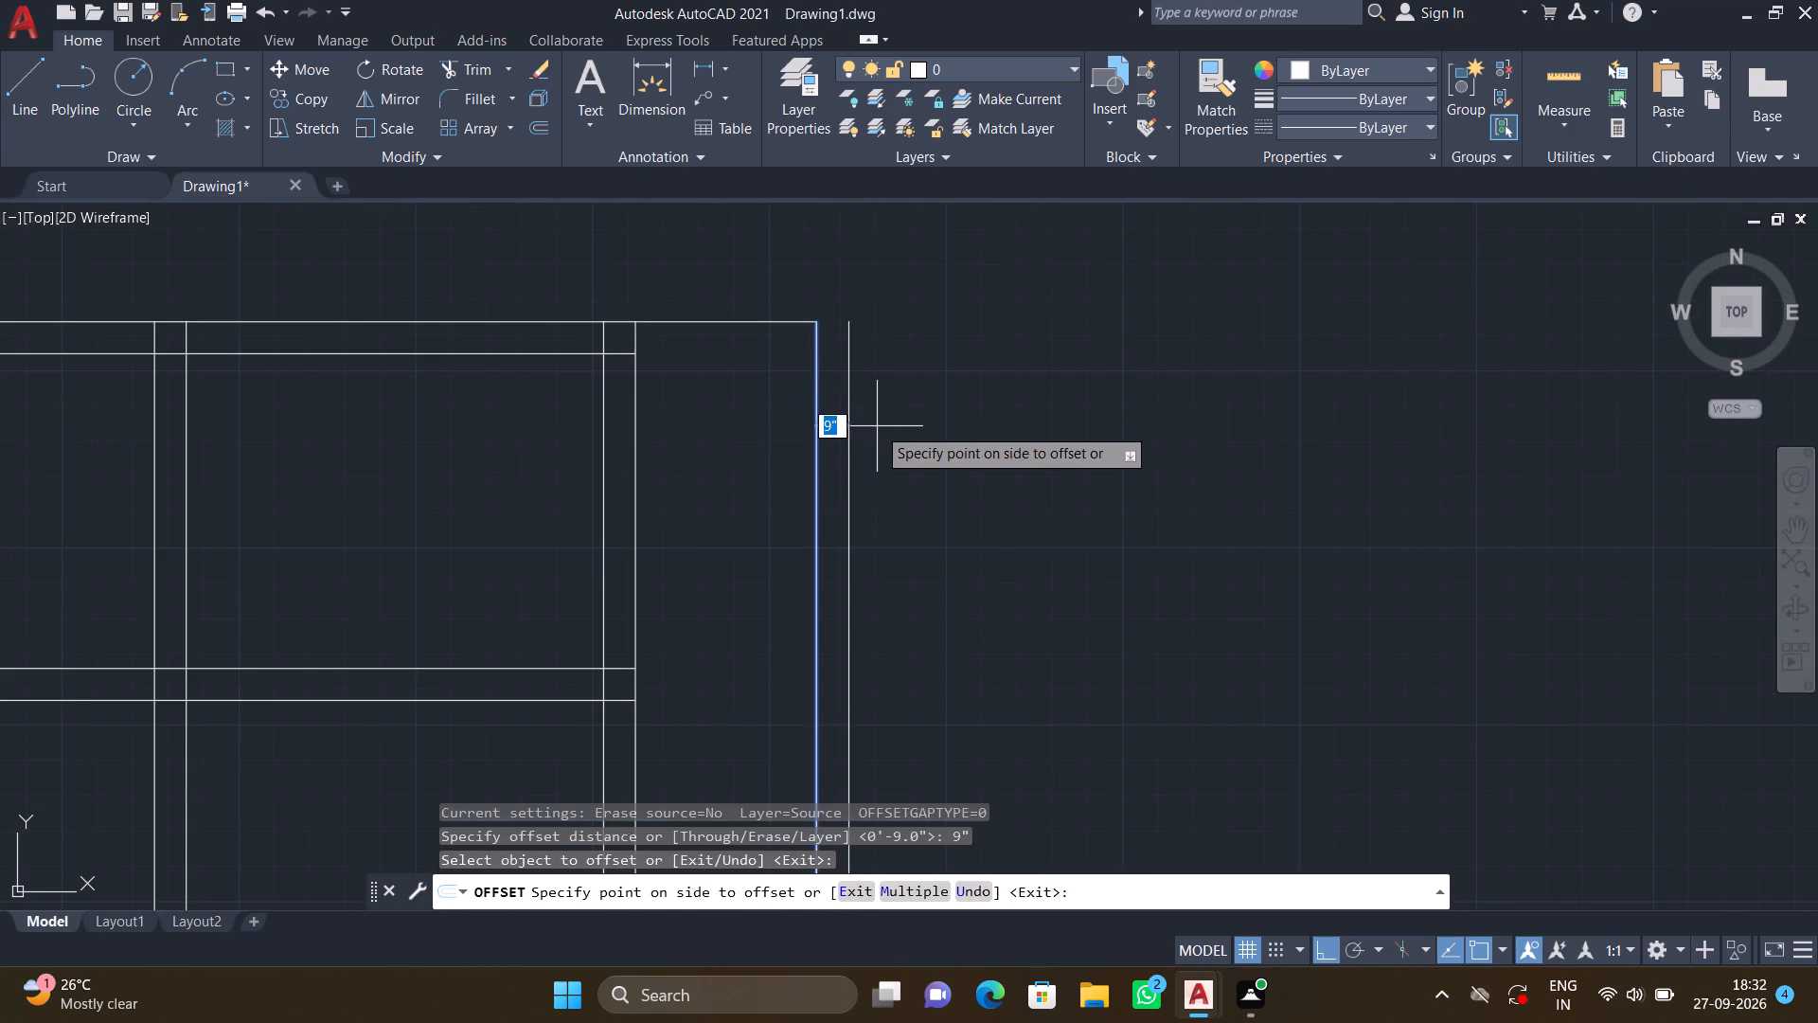
pyautogui.click(878, 426)
pyautogui.press('Return')
# Extend both lines of the northern outer wall and of the first horizontal interior wall east to the new double-line wall.
pyautogui.write('EX')
pyautogui.press('Return')
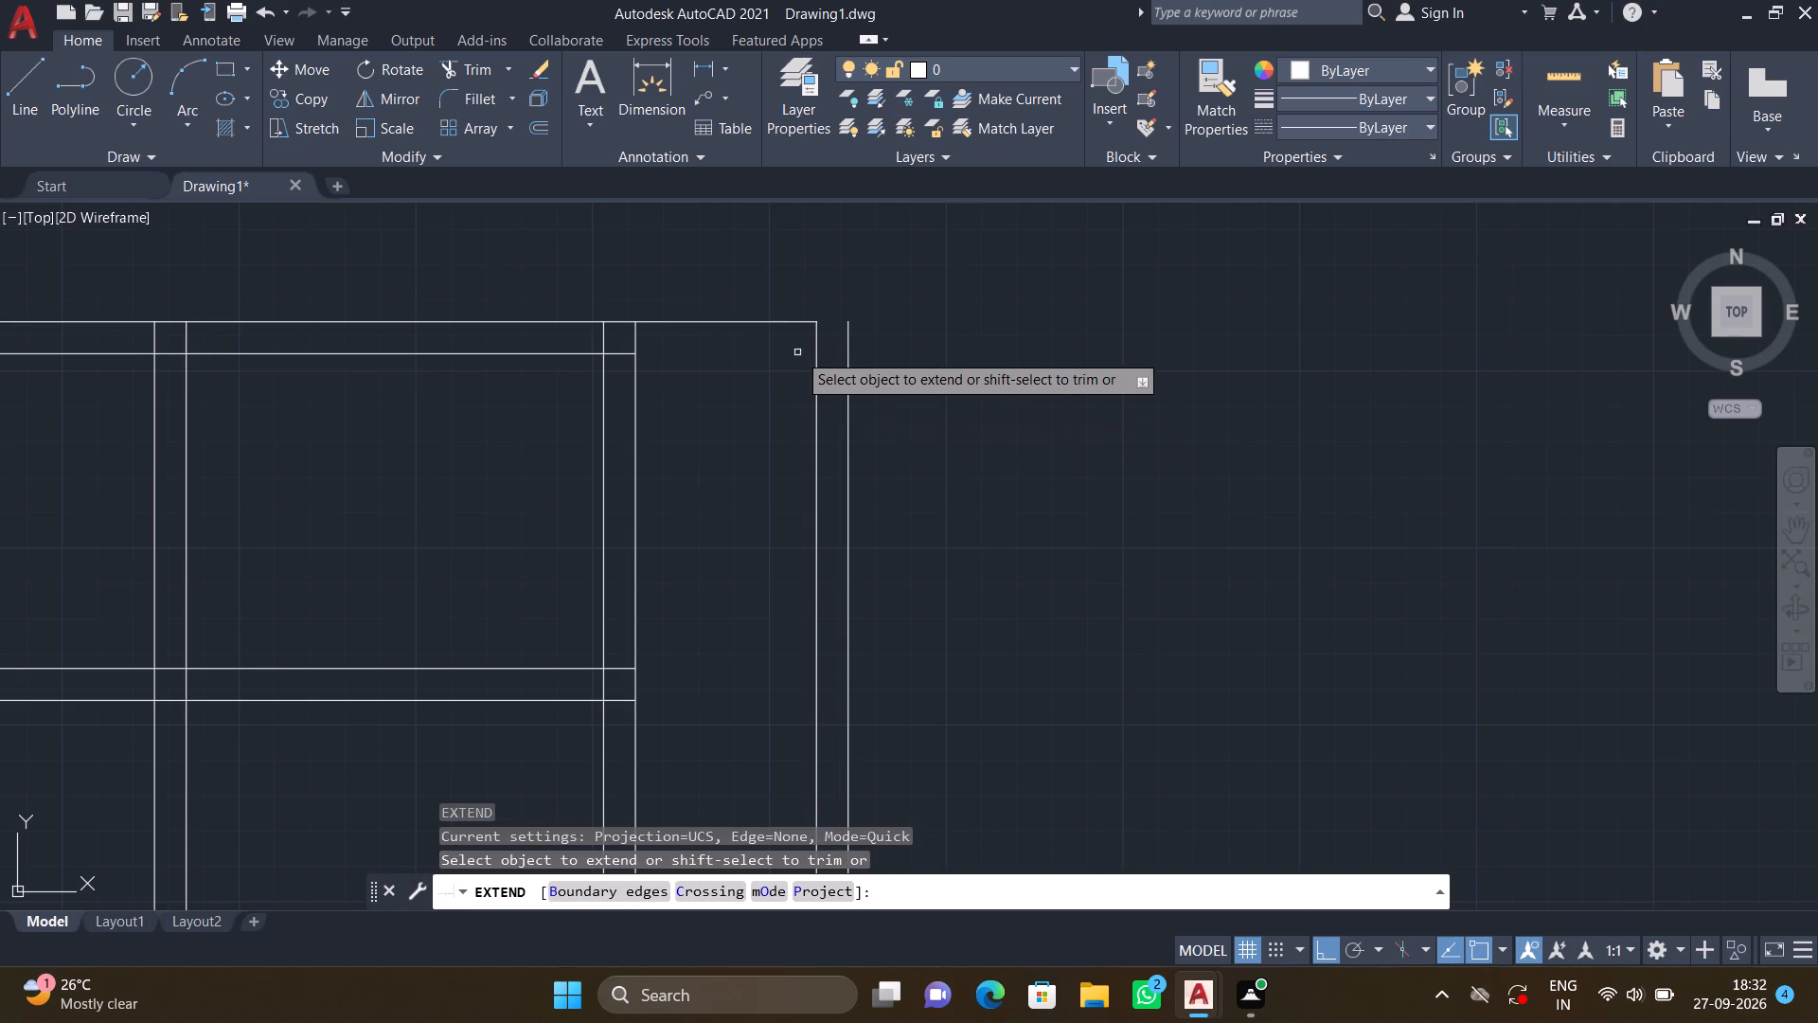
pyautogui.click(796, 324)
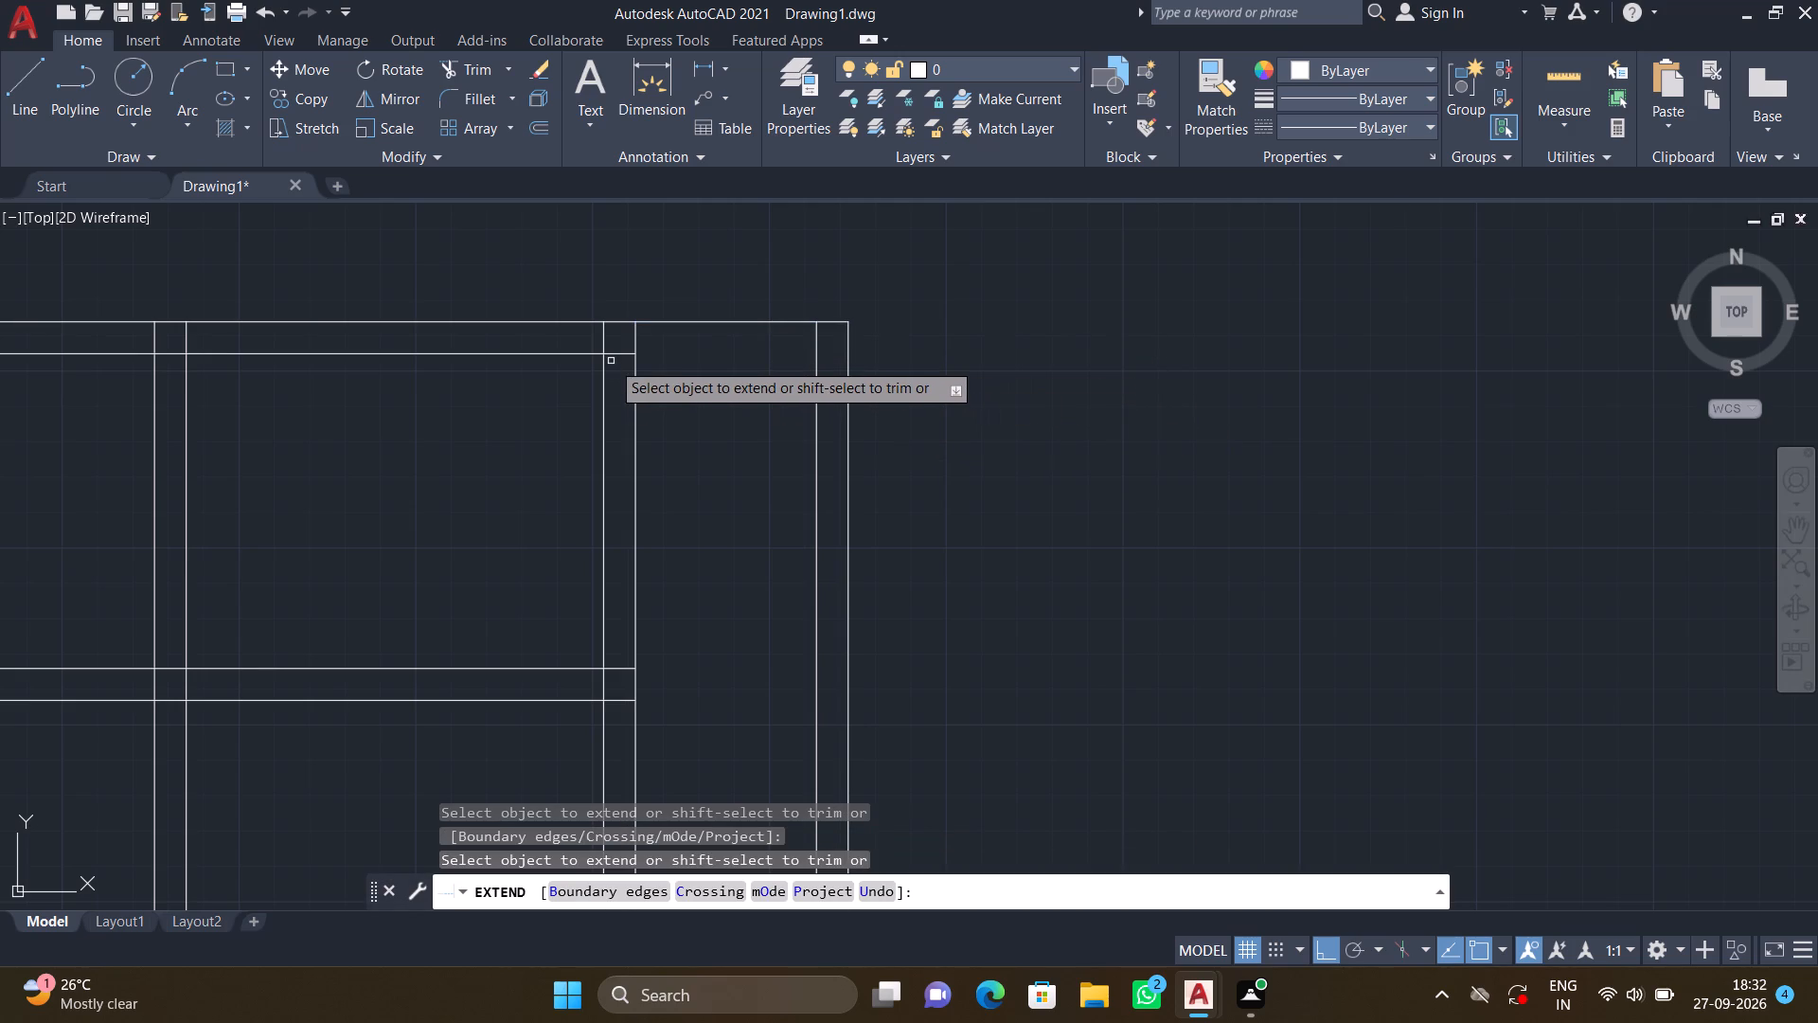
pyautogui.click(618, 356)
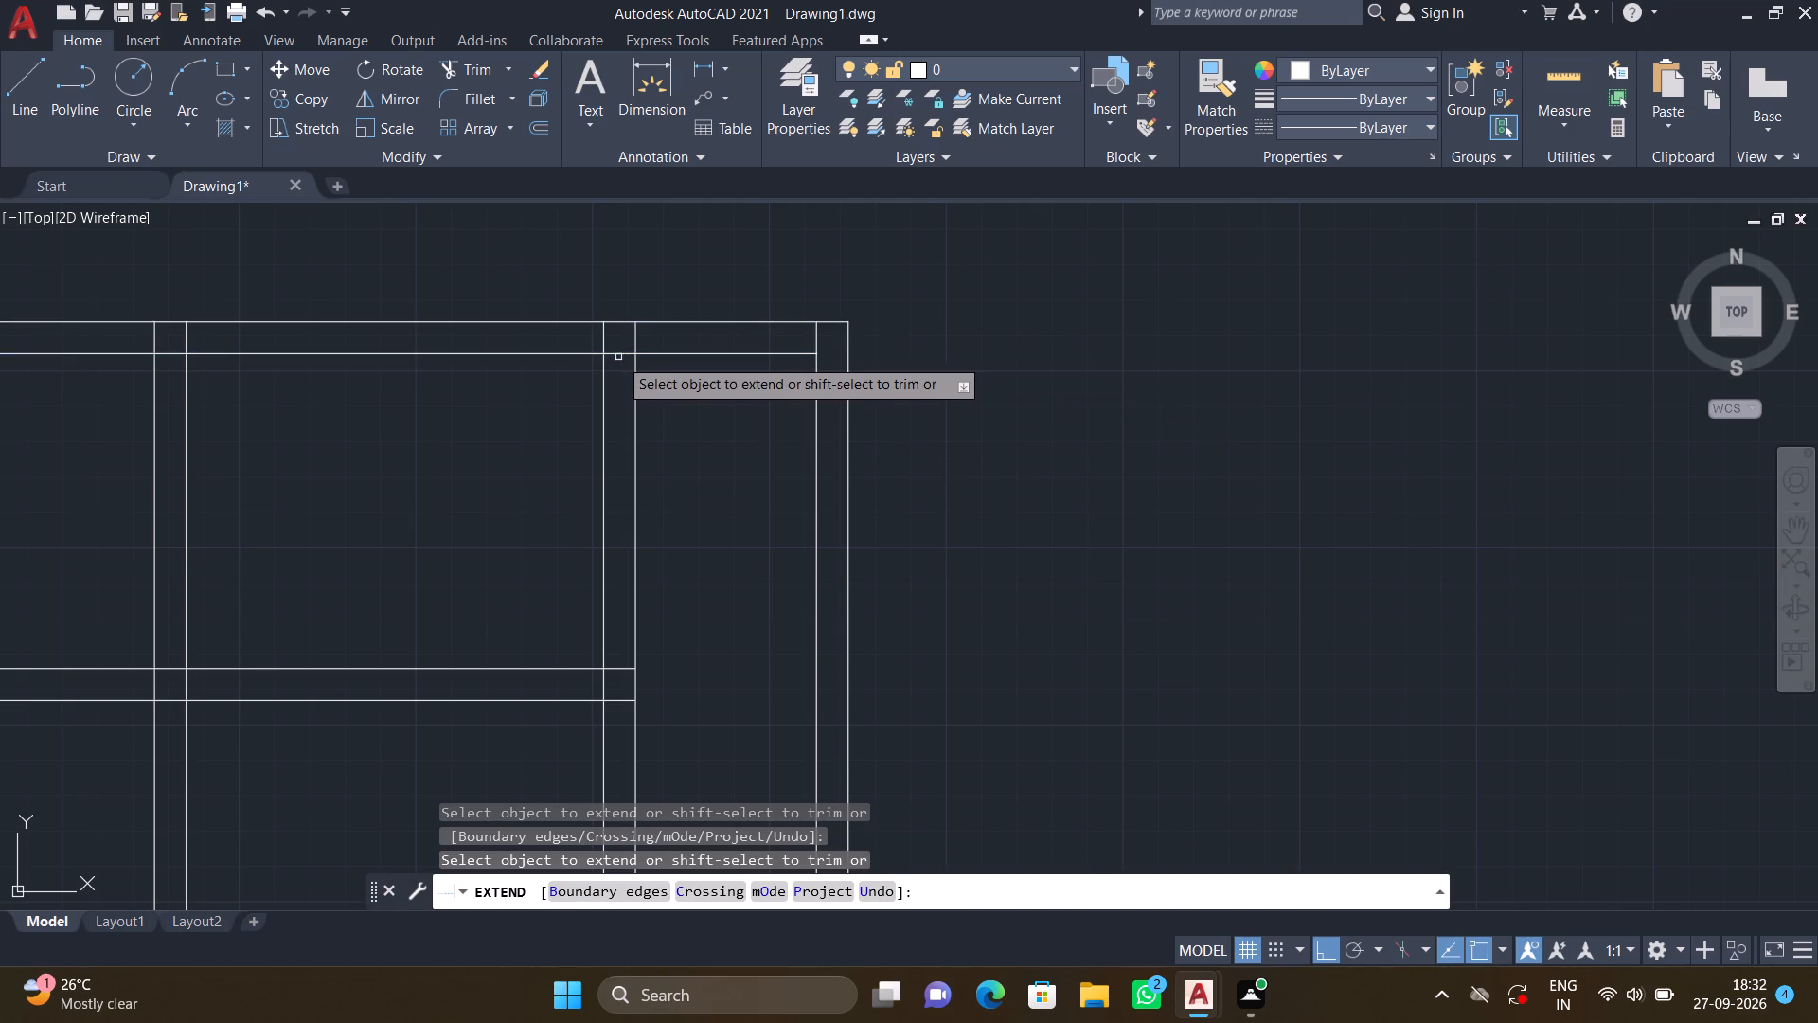
pyautogui.click(617, 670)
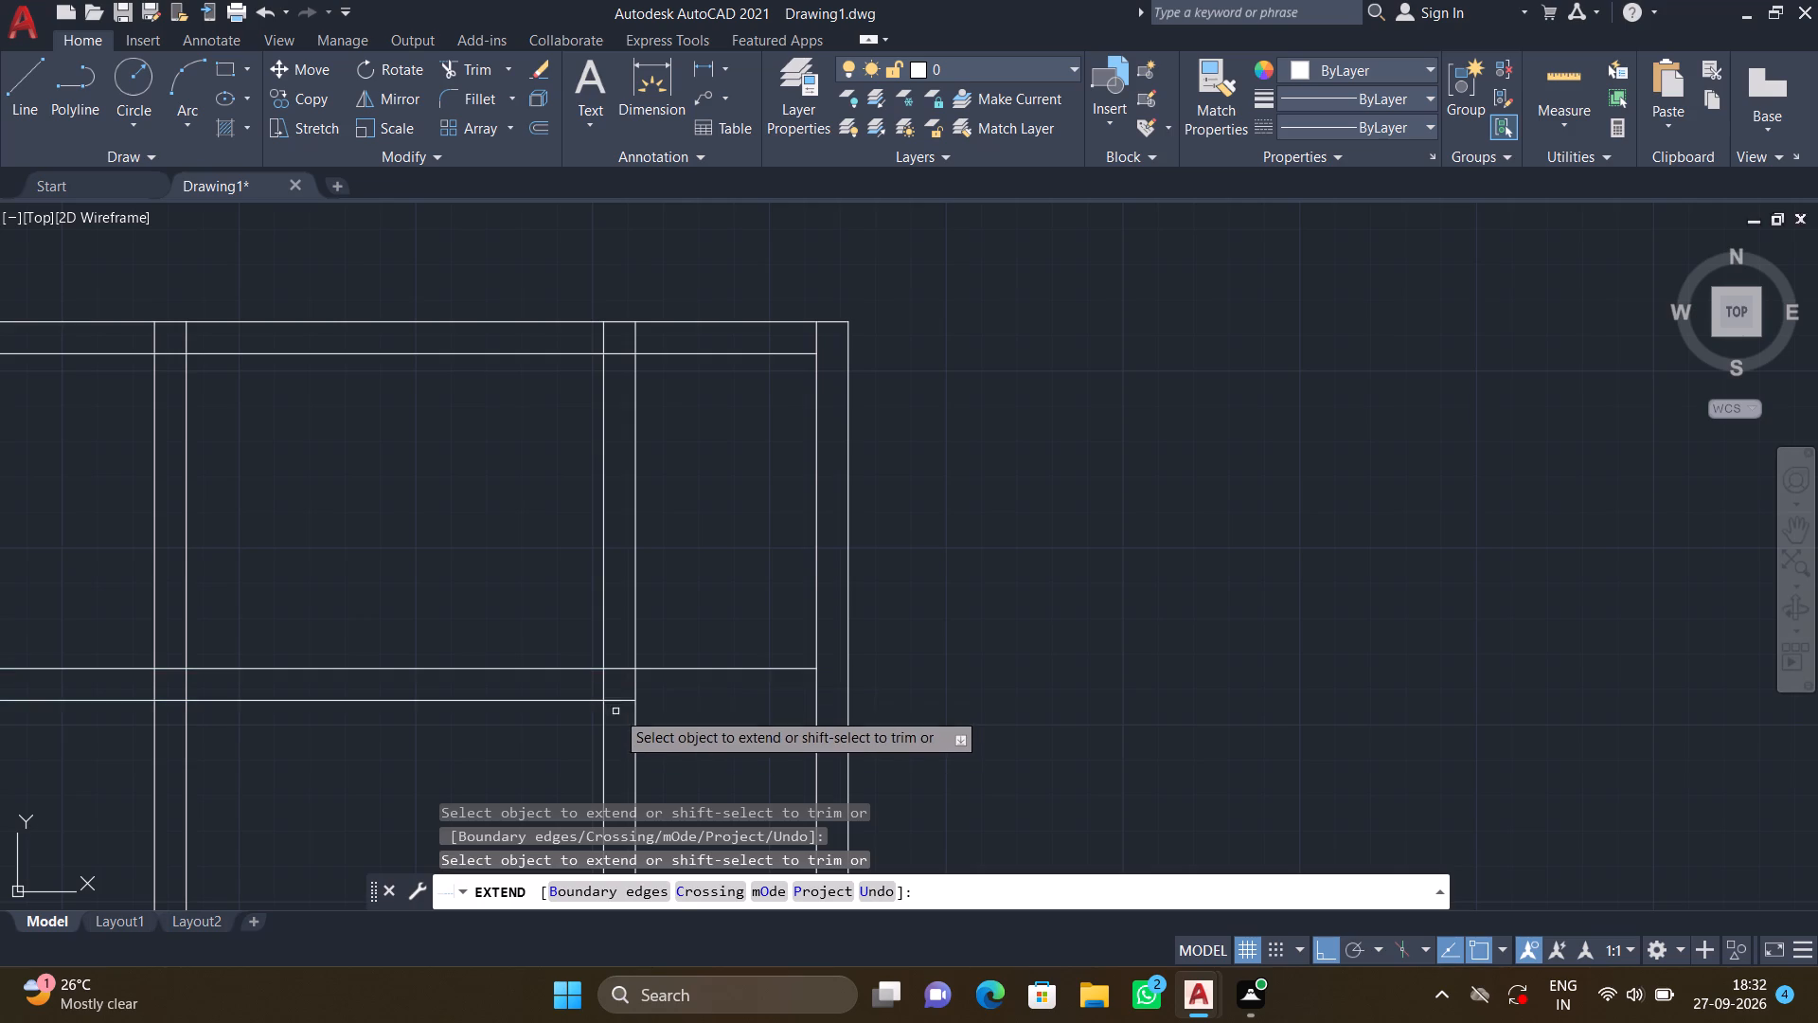
pyautogui.click(618, 698)
pyautogui.press('Return')
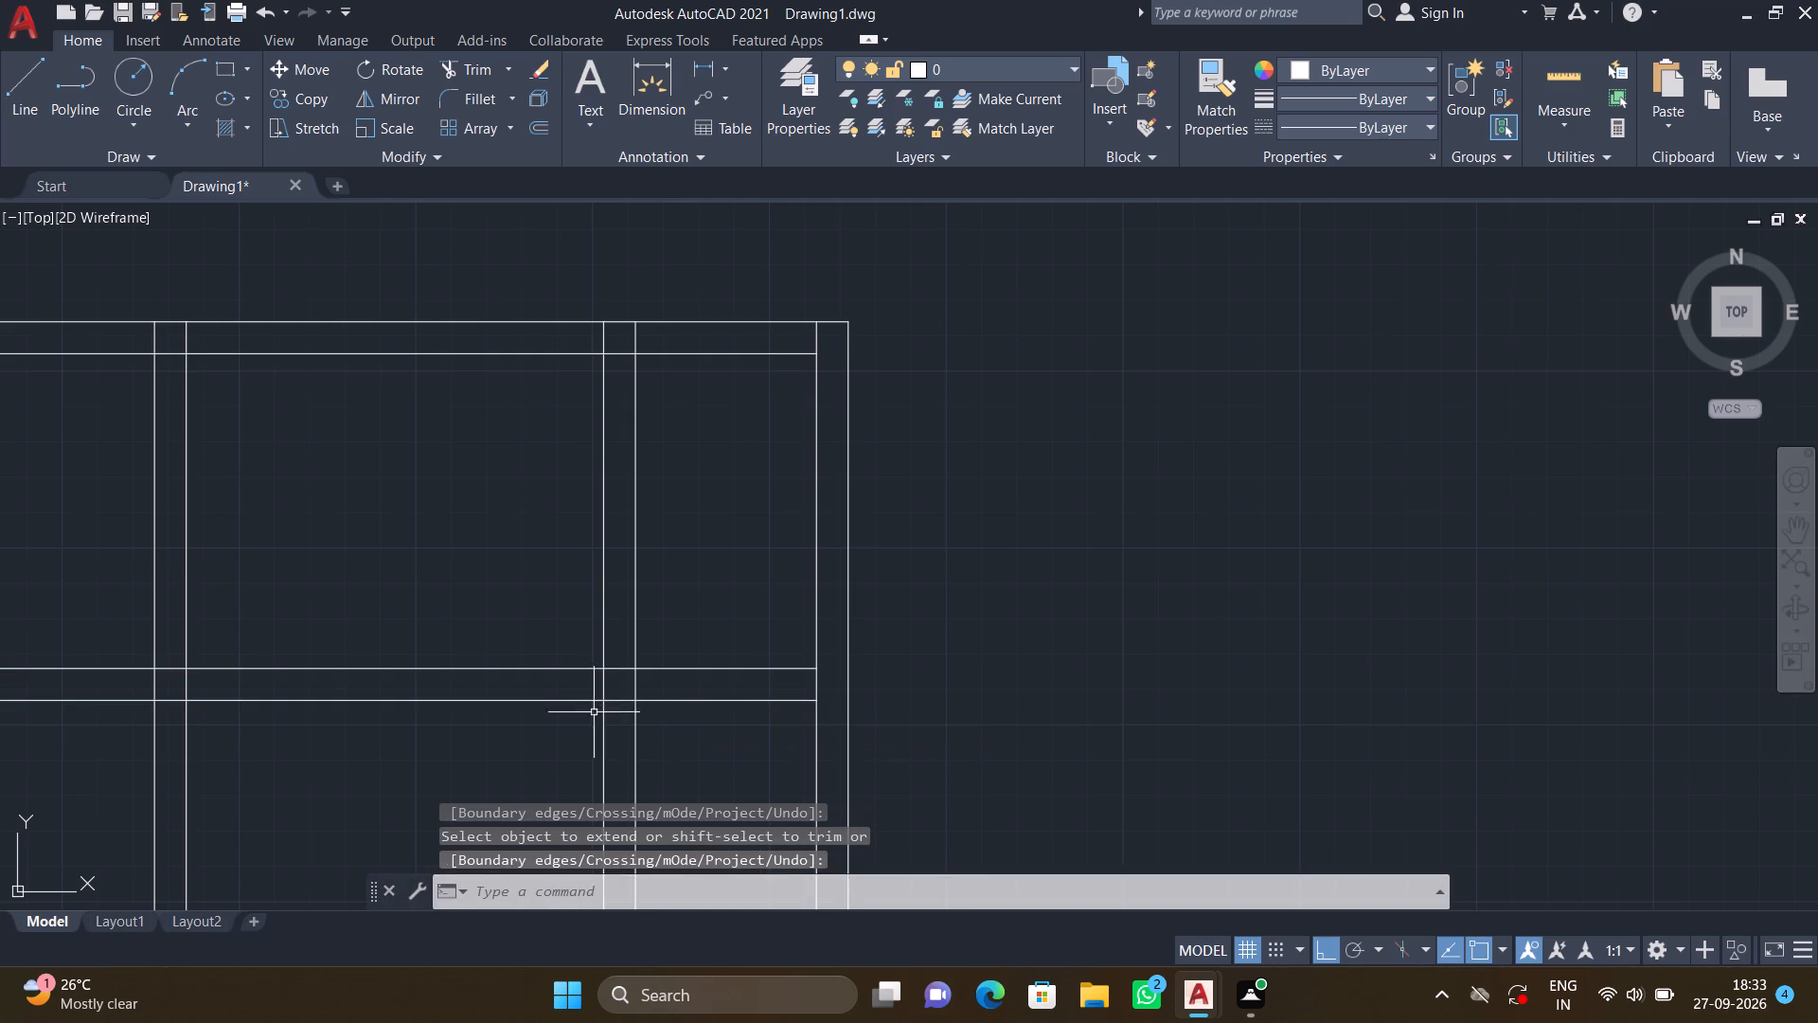
# Delete the four short vertical wall lines between the northern outer wall and the first horizontal interior wall.
pyautogui.scroll(-4, 618, 675)
pyautogui.moveTo(411, 531); pyautogui.dragTo(892, 402, button='middle')
pyautogui.scroll(4, 938, 510)
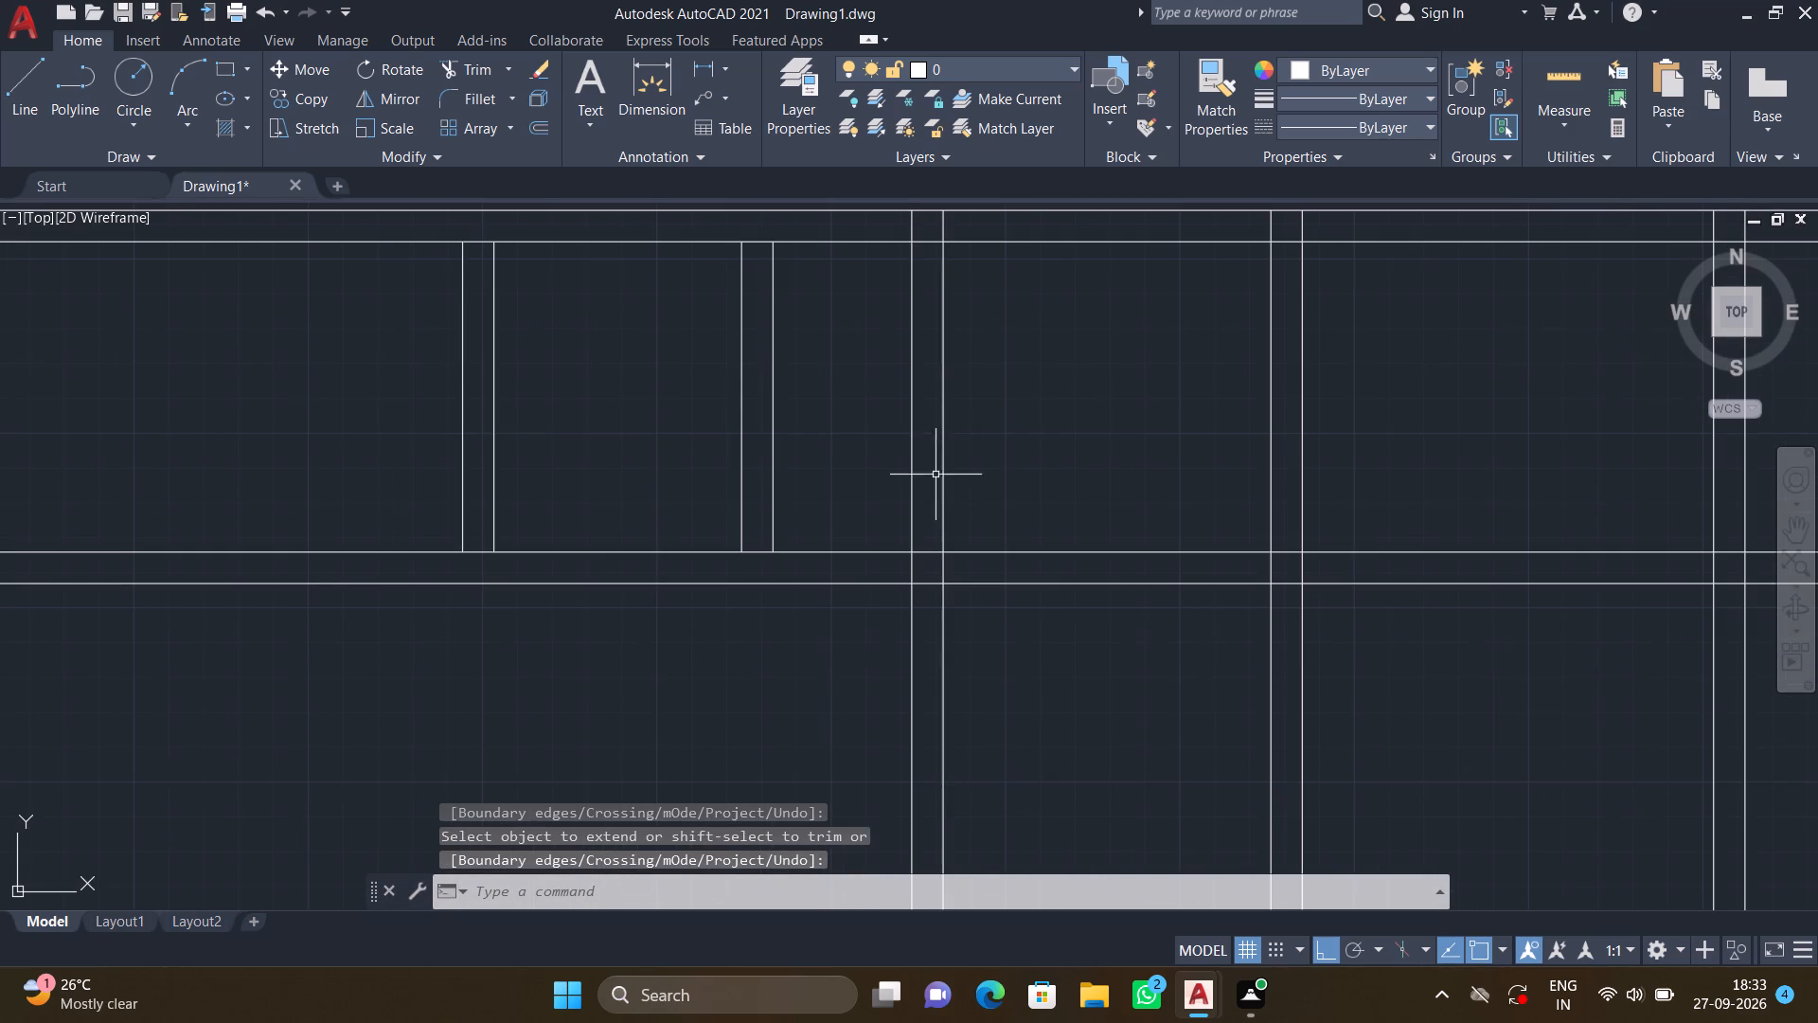
pyautogui.click(821, 441)
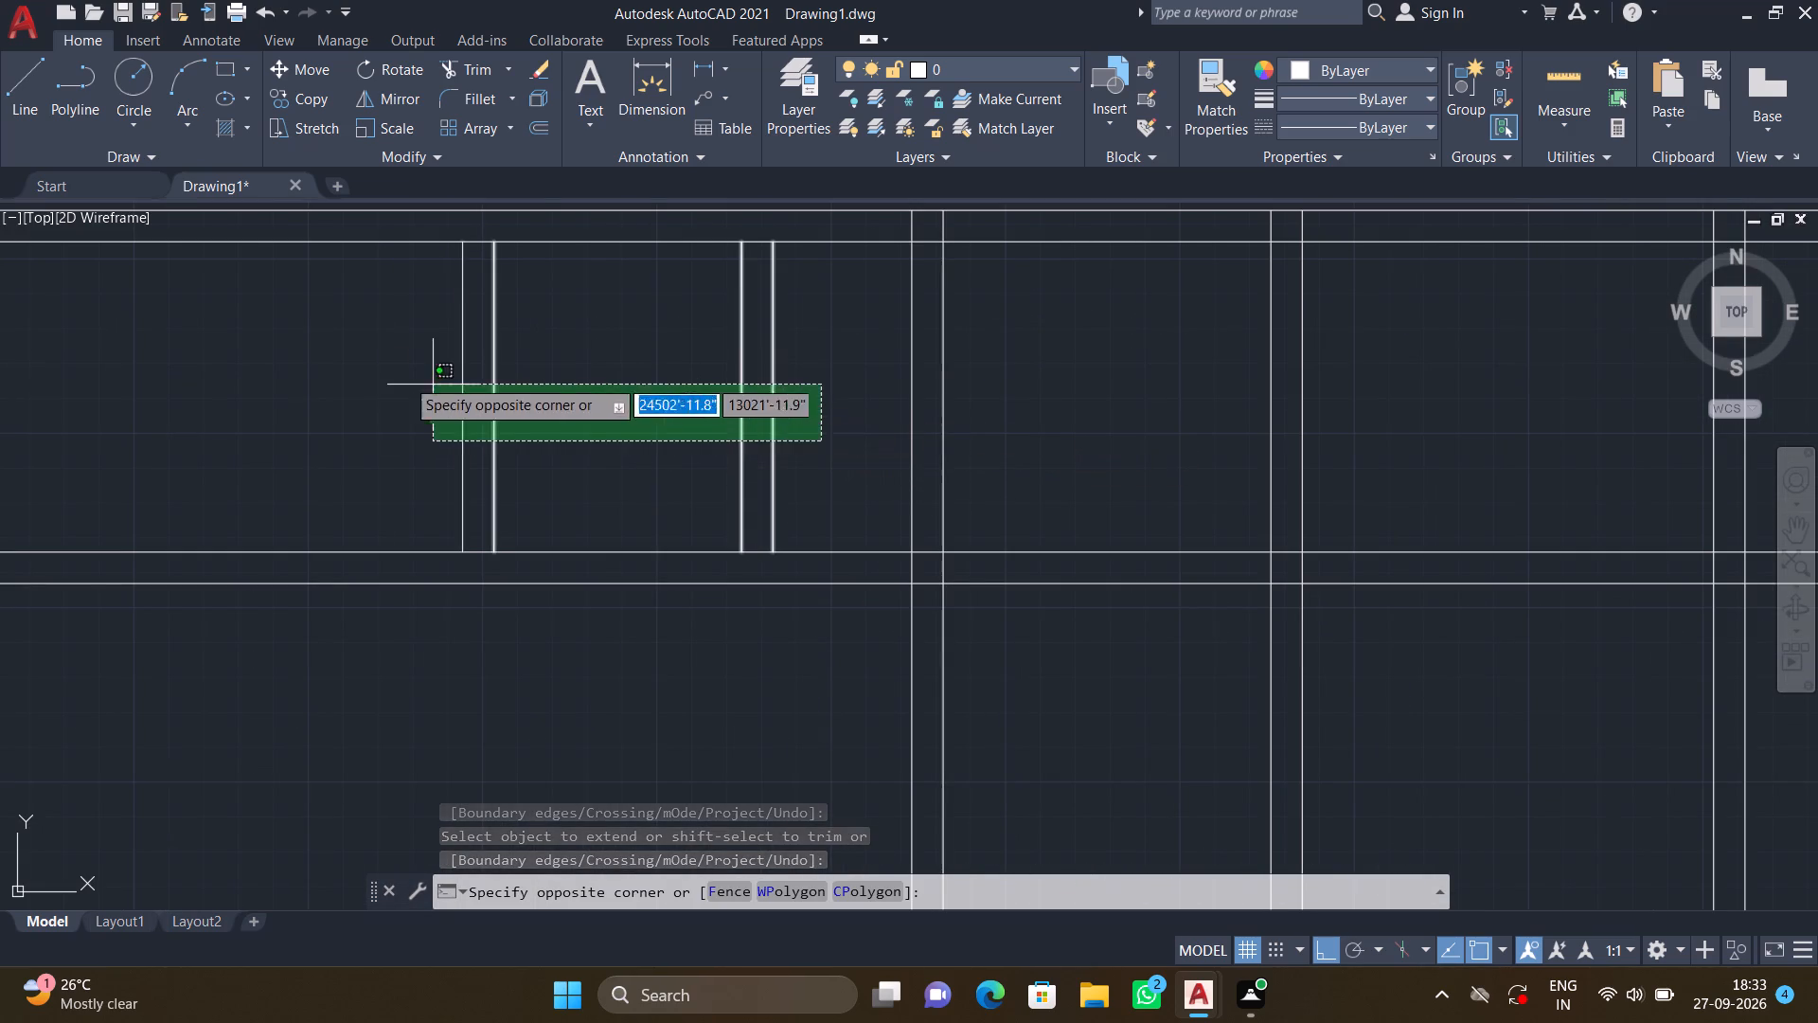
pyautogui.click(356, 361)
pyautogui.press('Delete')
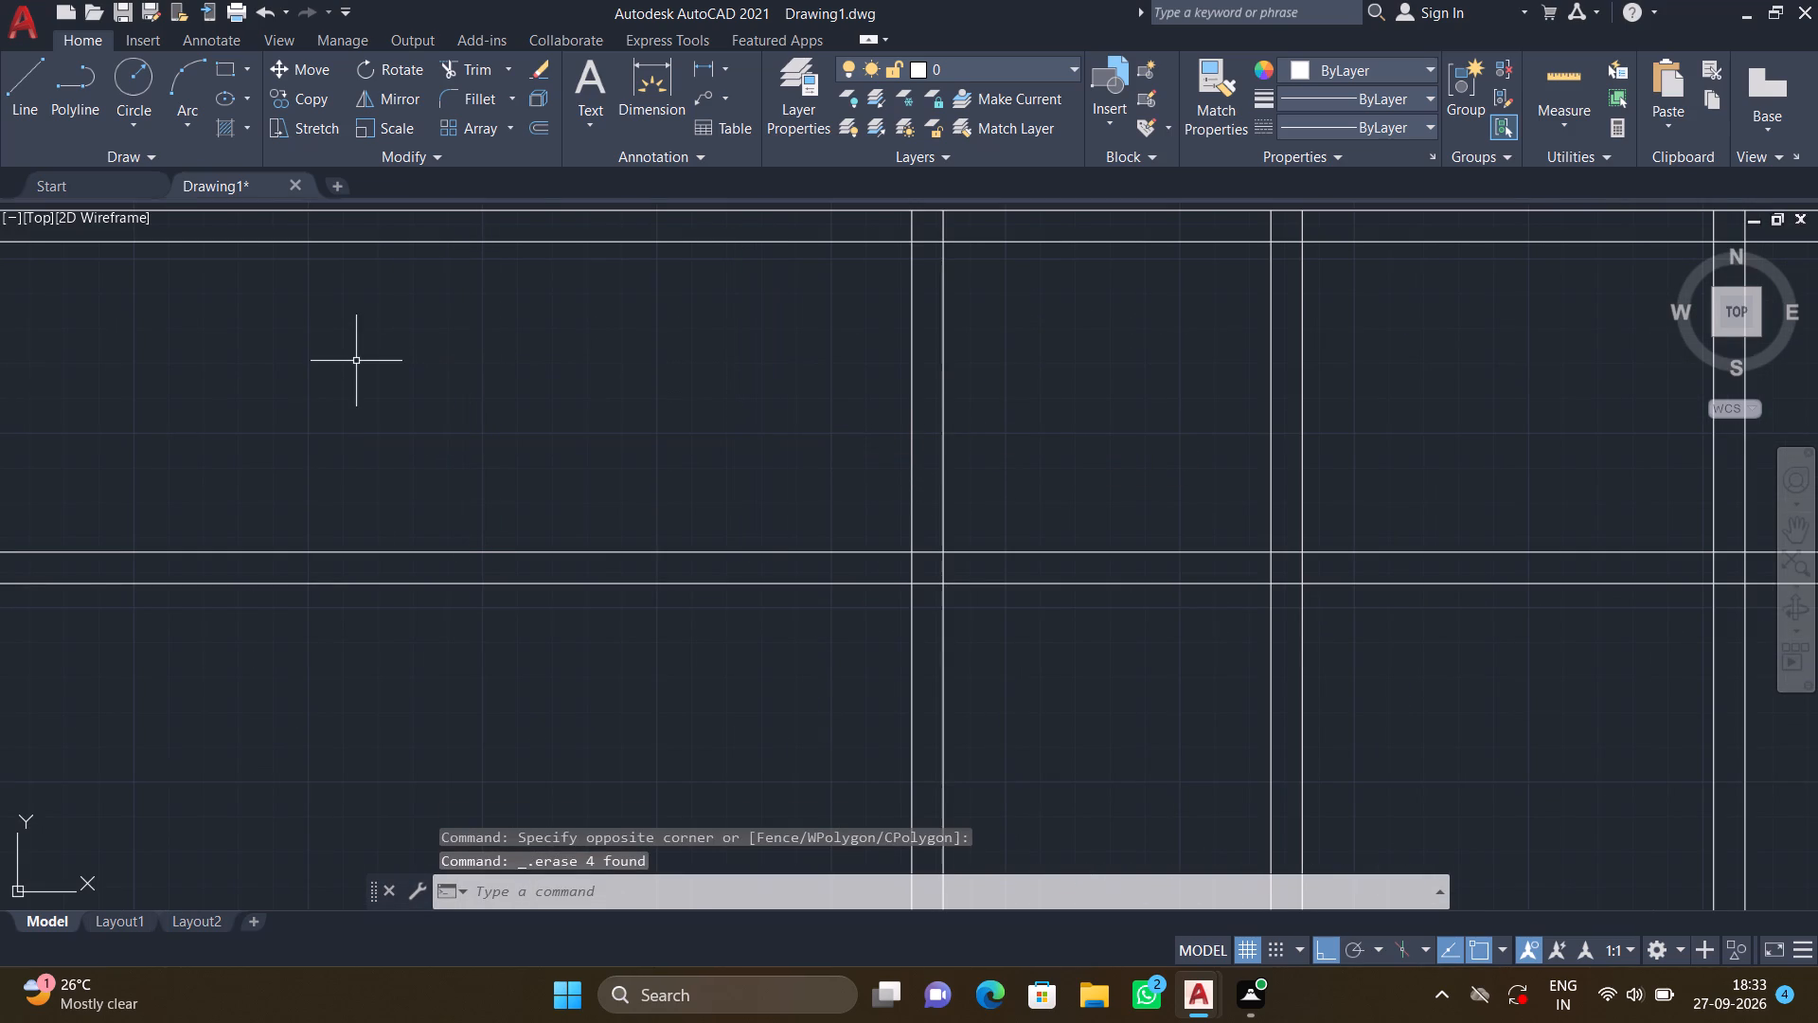
# Offset the western line of the nearest full-height interior wall, beside the deleted short walls, 5'11" to the west.
pyautogui.scroll(-2, 453, 335)
pyautogui.scroll(-1, 664, 313)
pyautogui.scroll(2, 609, 370)
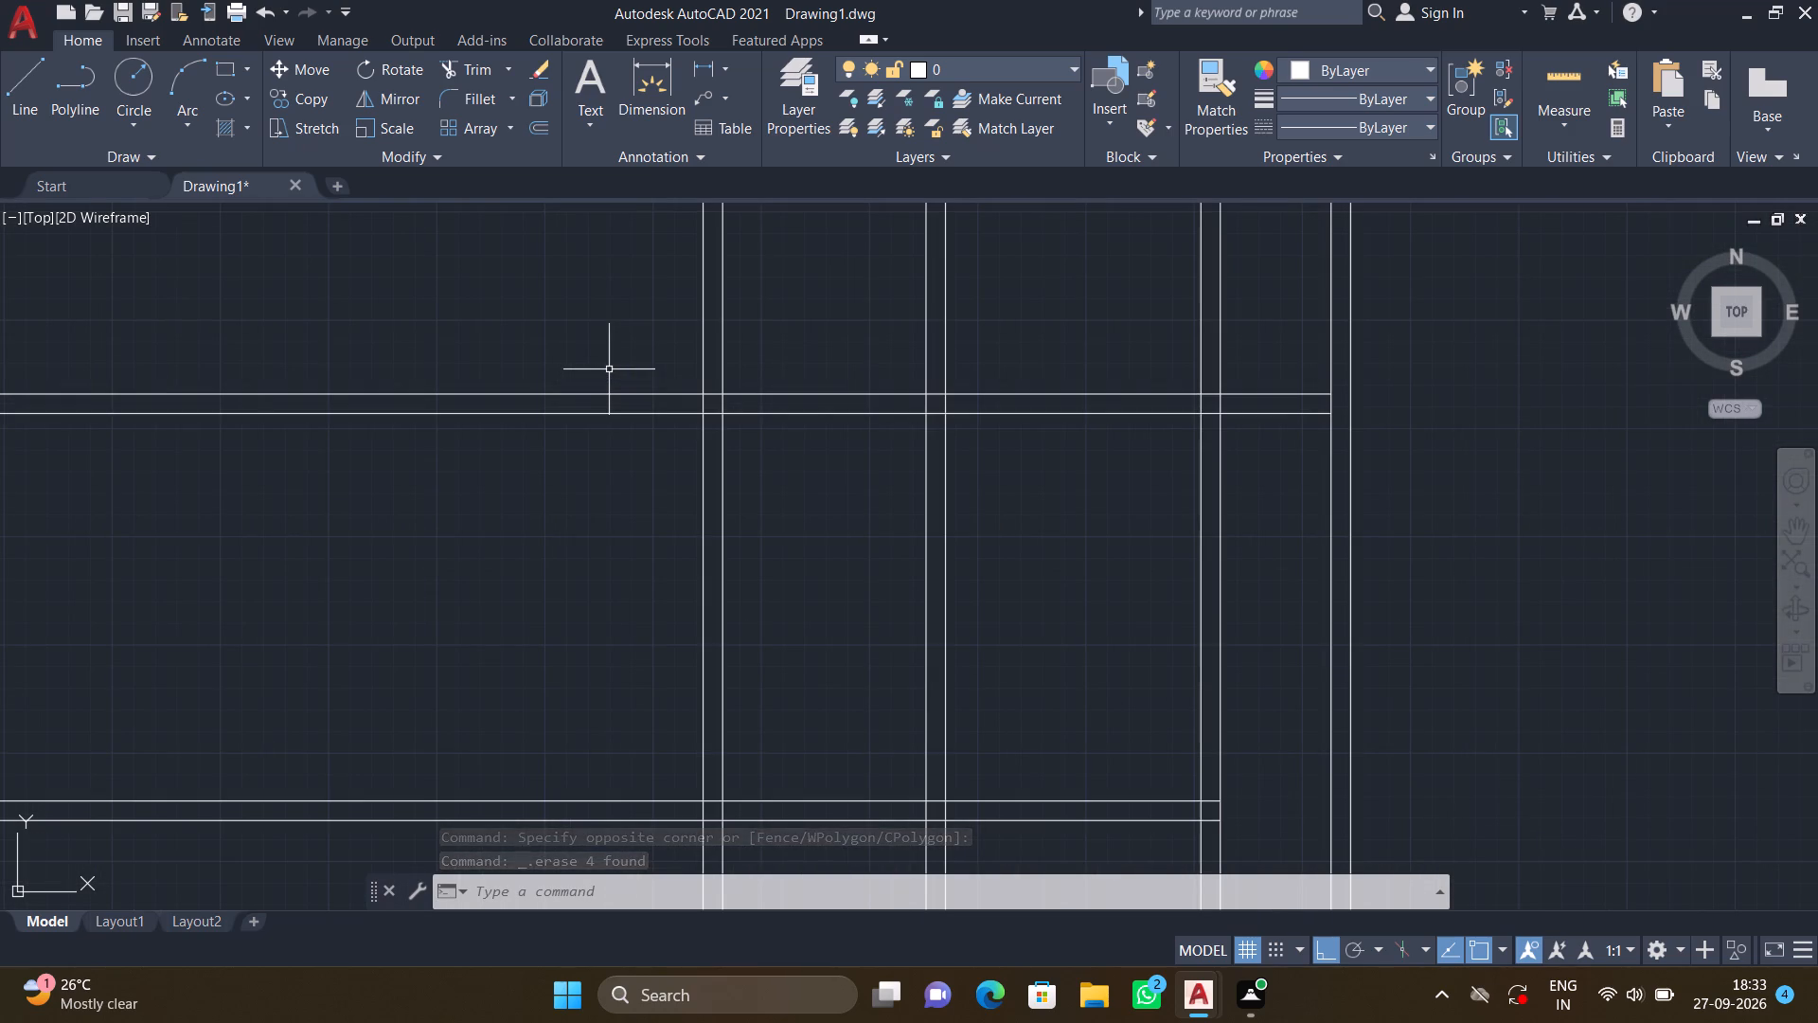
pyautogui.press('o')
pyautogui.press('Return')
pyautogui.write("5'")
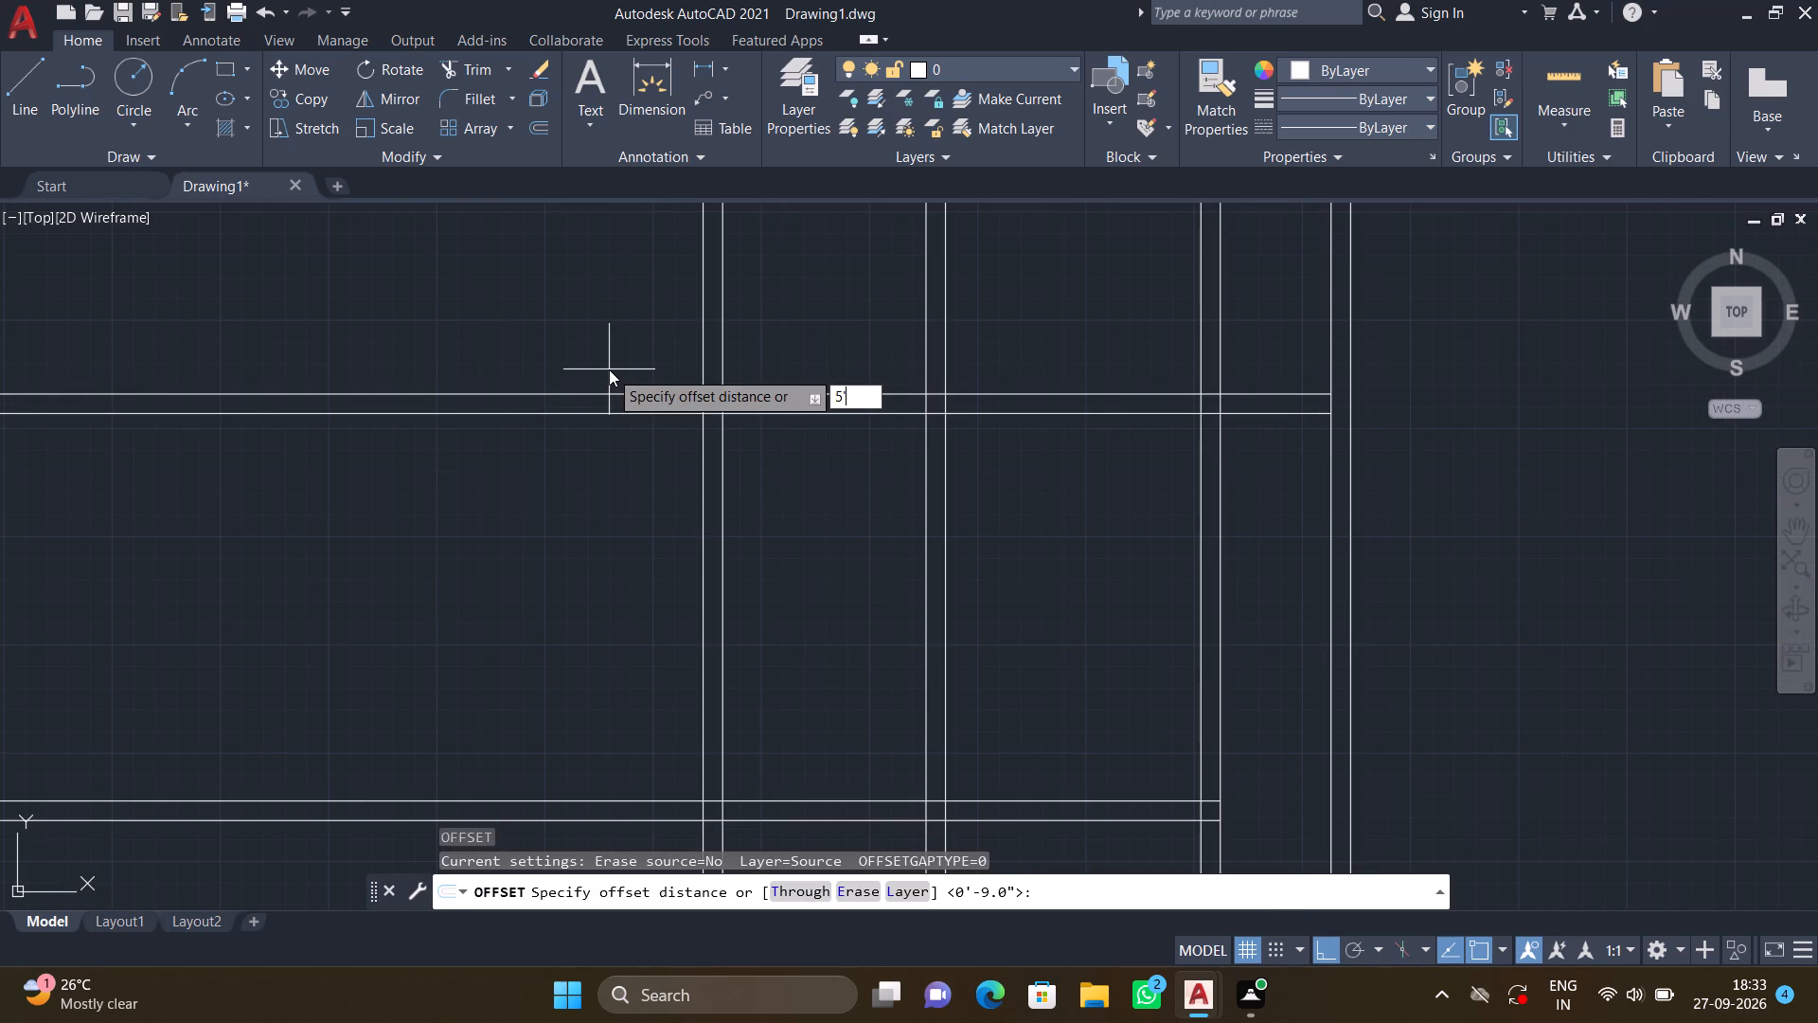
pyautogui.write('11"')
pyautogui.press('Return')
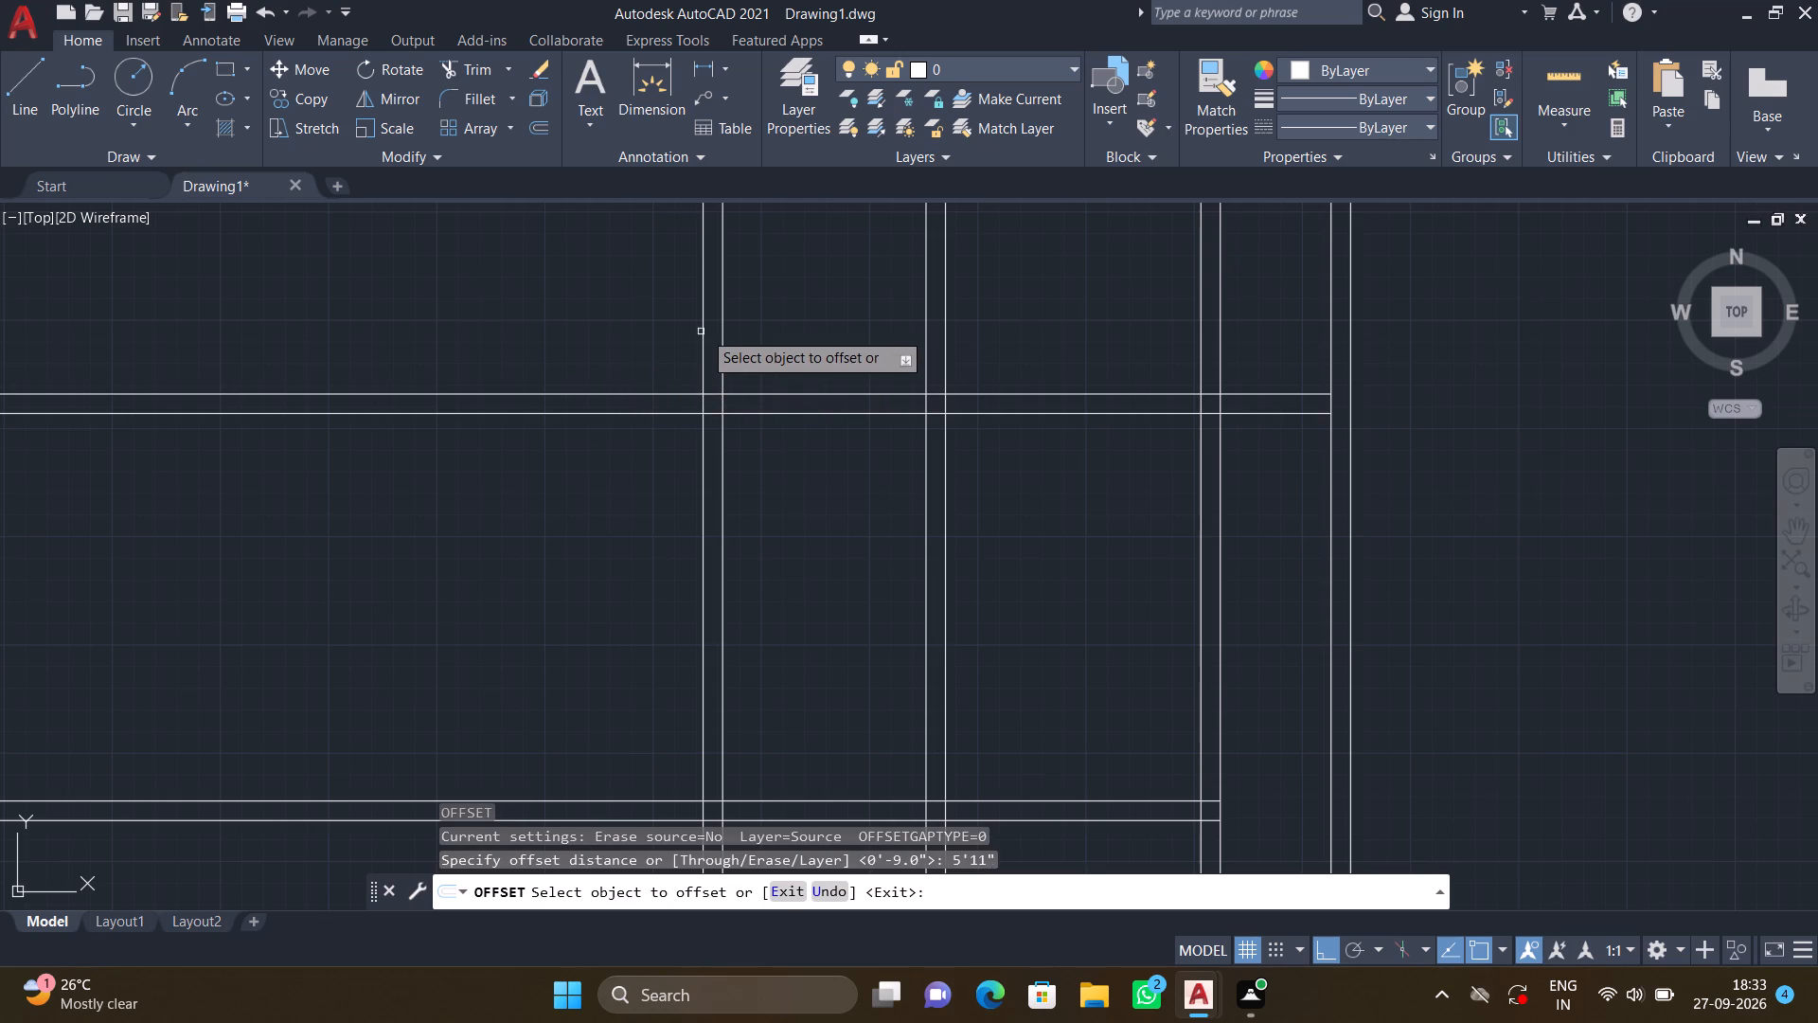
pyautogui.click(704, 330)
pyautogui.click(483, 322)
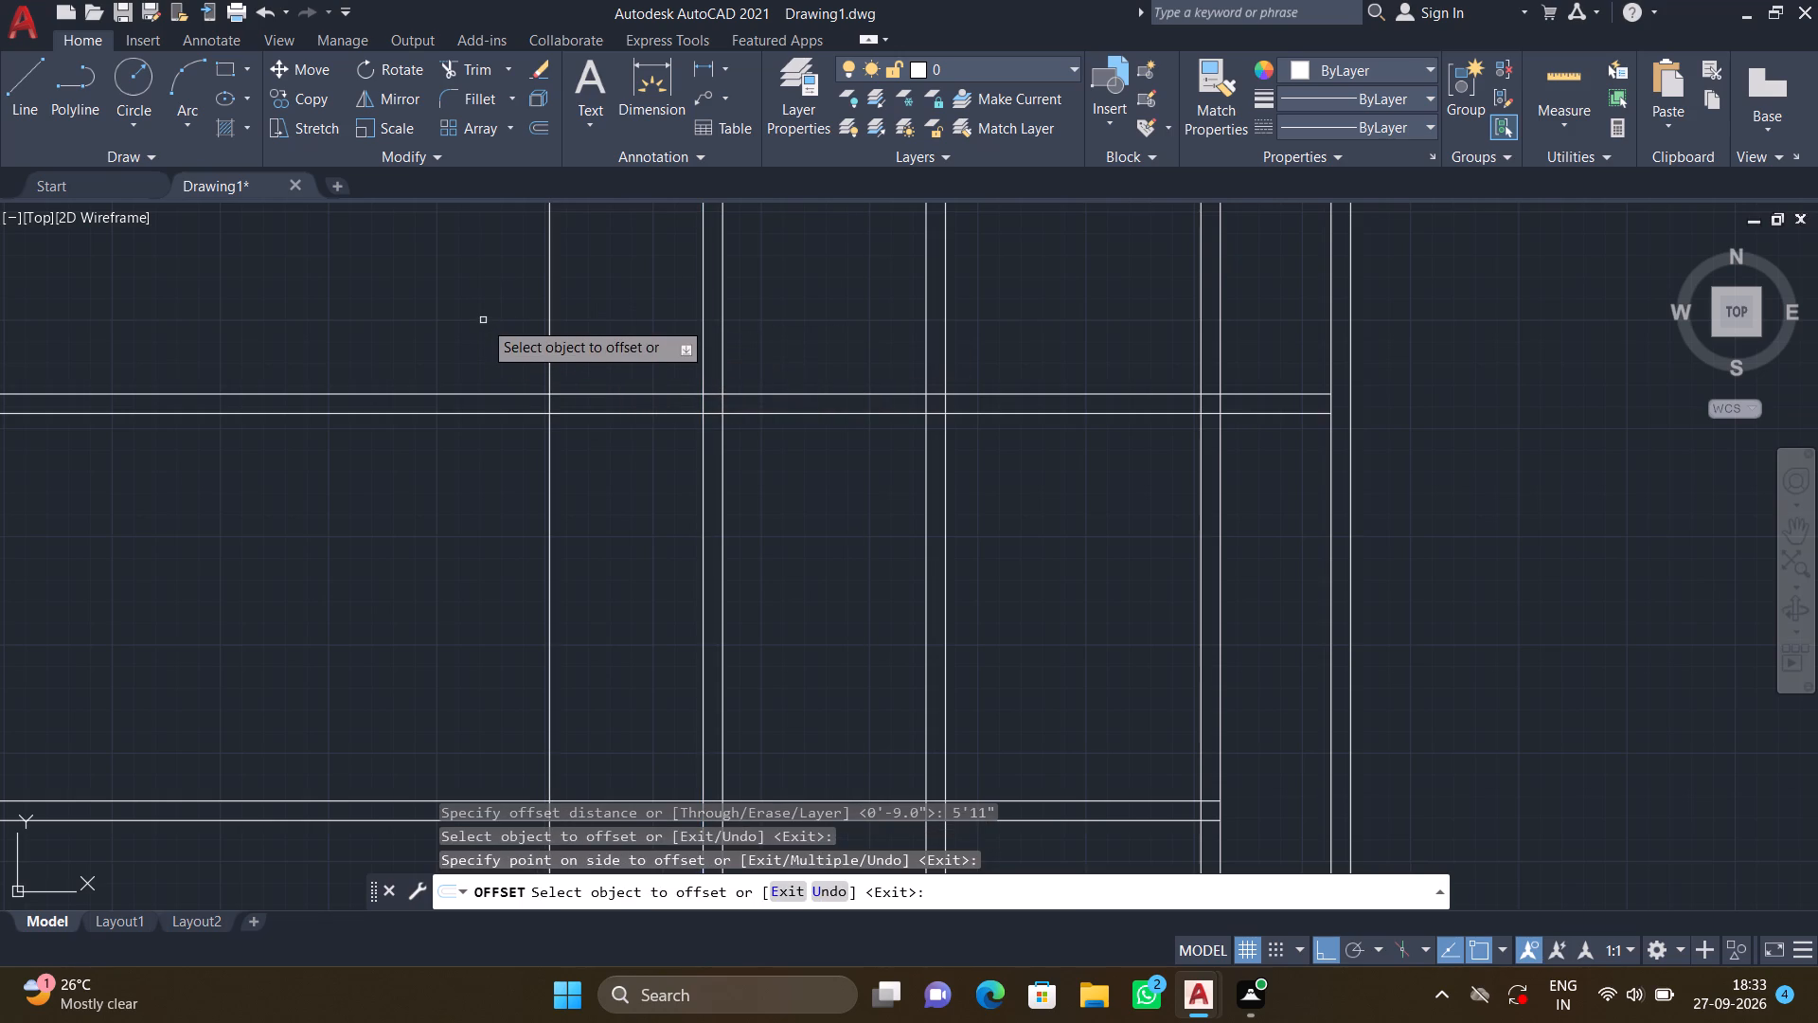
pyautogui.press('Return')
# Offset the new vertical interior line 9" to the west to form a double-line wall.
pyautogui.scroll(-2, 540, 353)
pyautogui.moveTo(550, 337); pyautogui.dragTo(615, 468, button='middle')
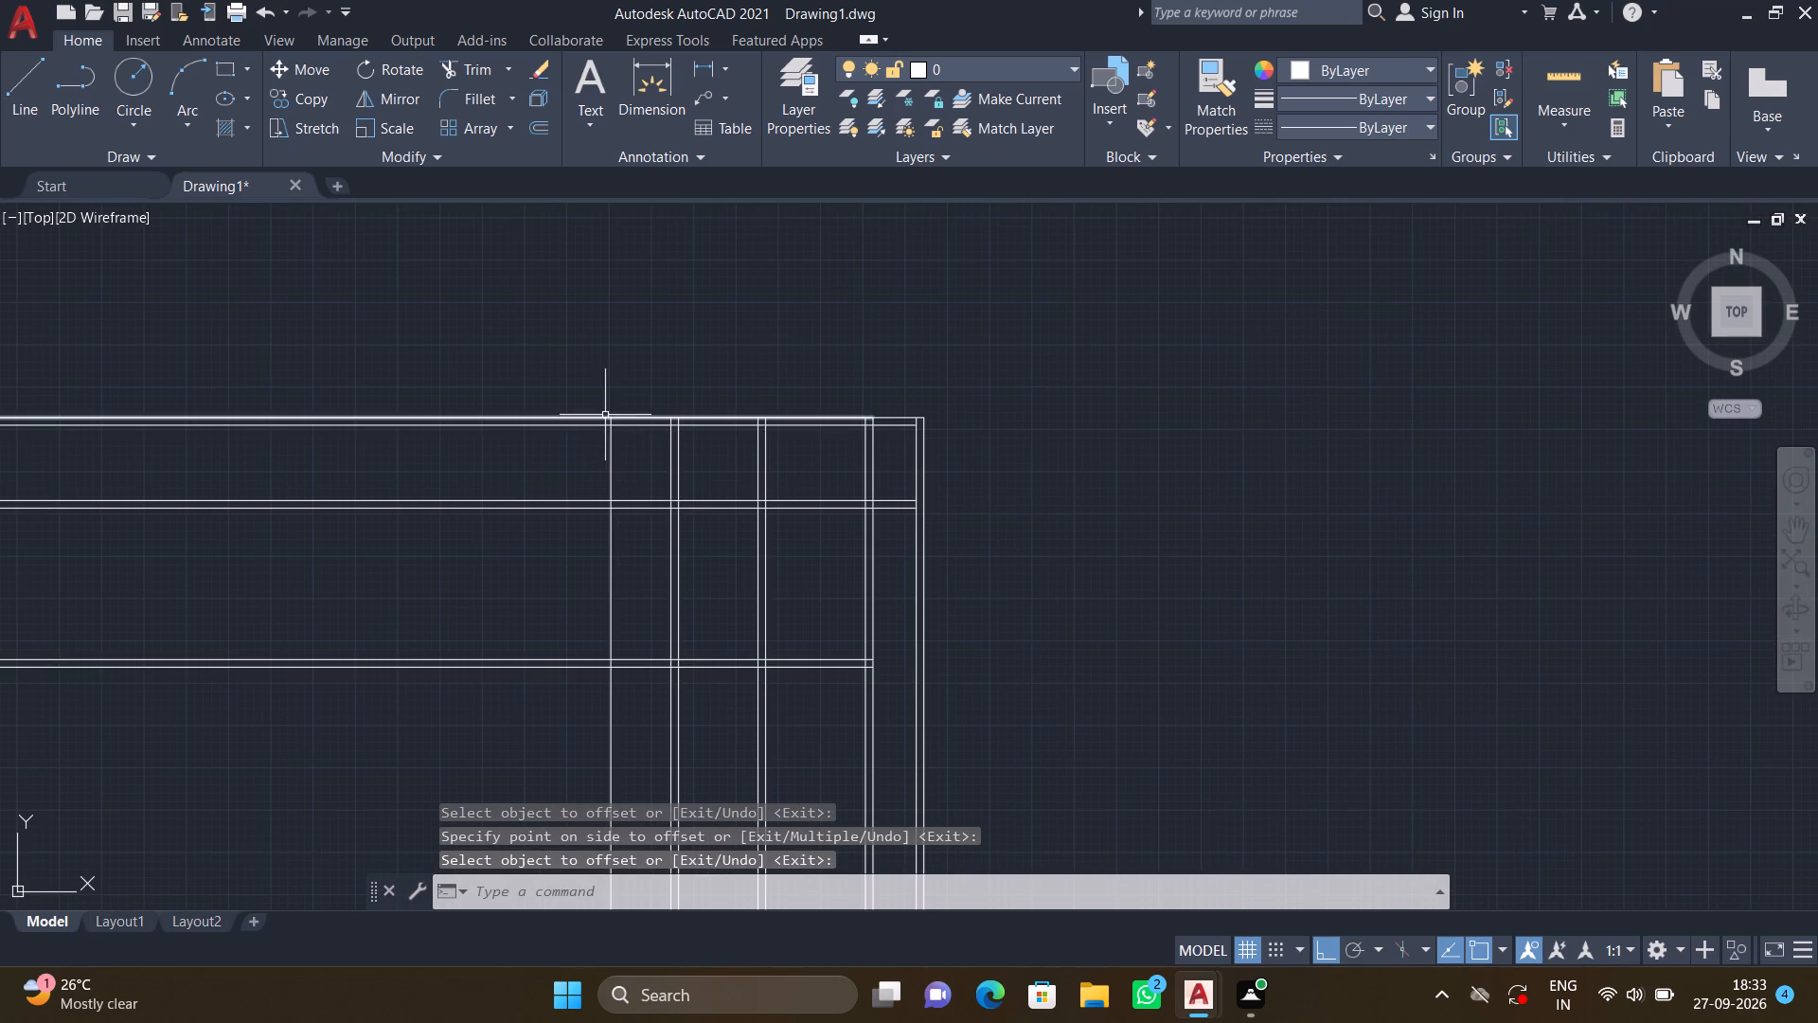
pyautogui.scroll(3, 595, 445)
pyautogui.press('o')
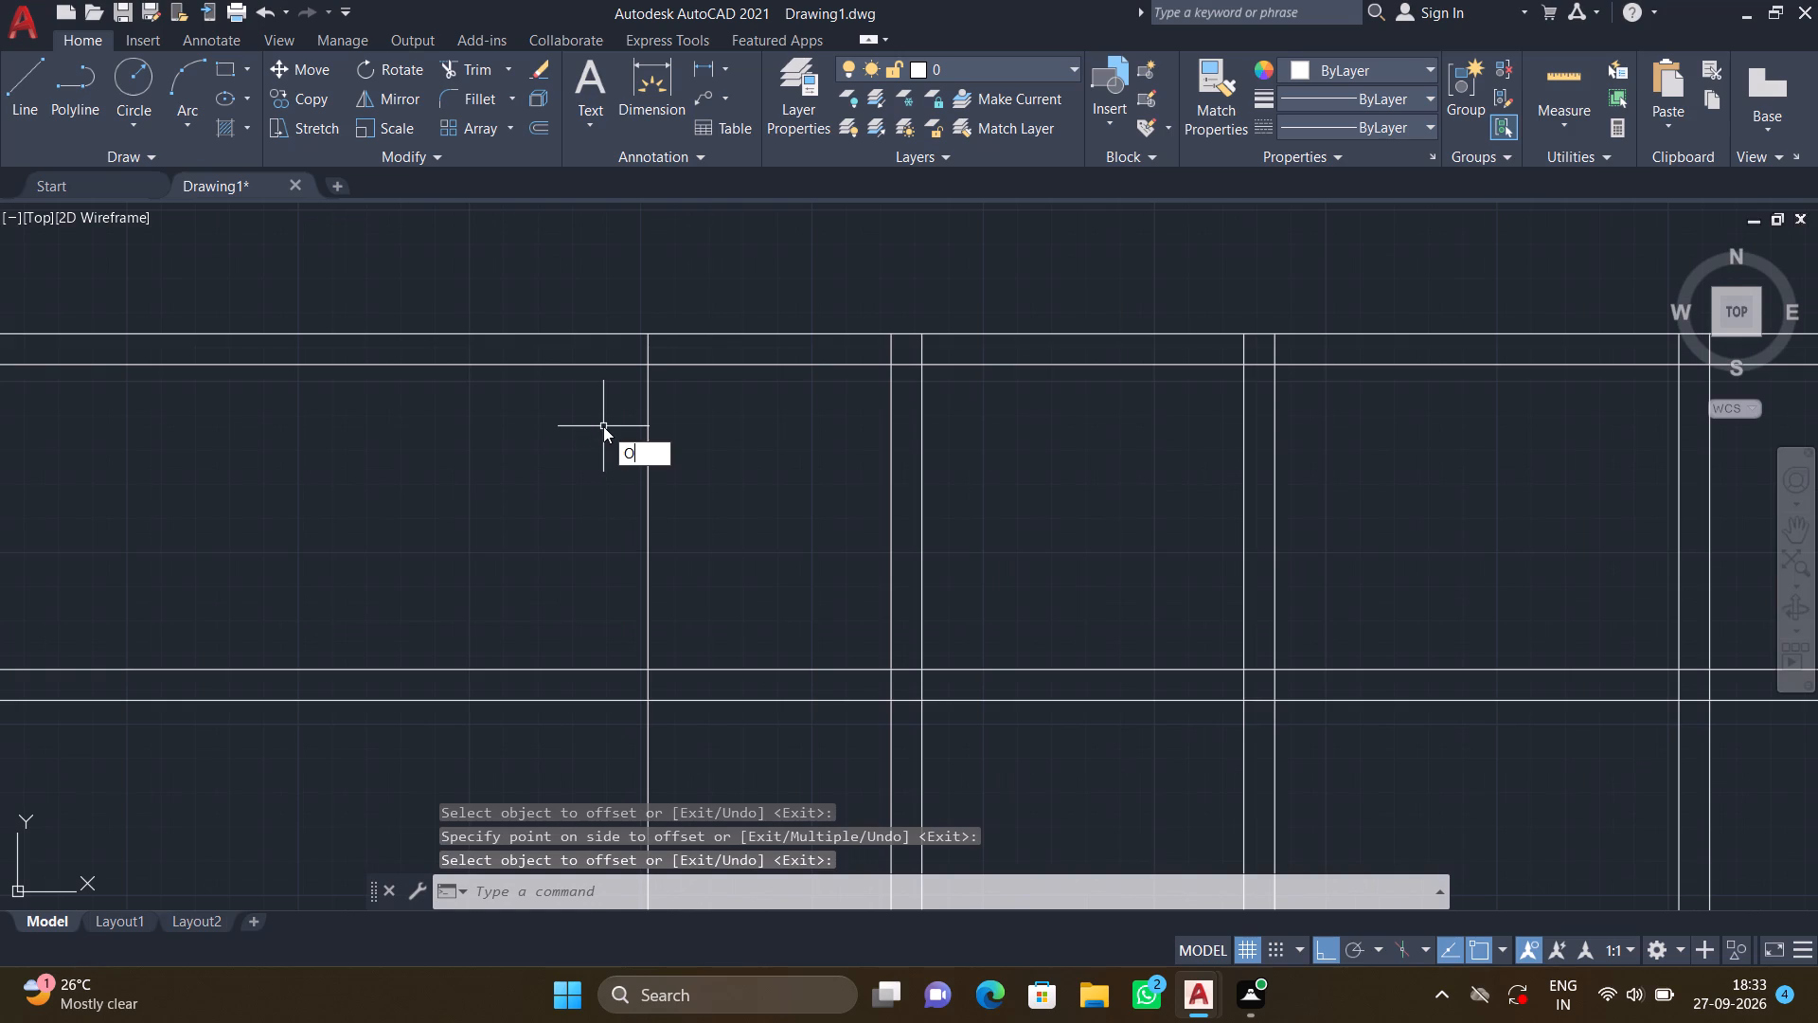
pyautogui.press('Return')
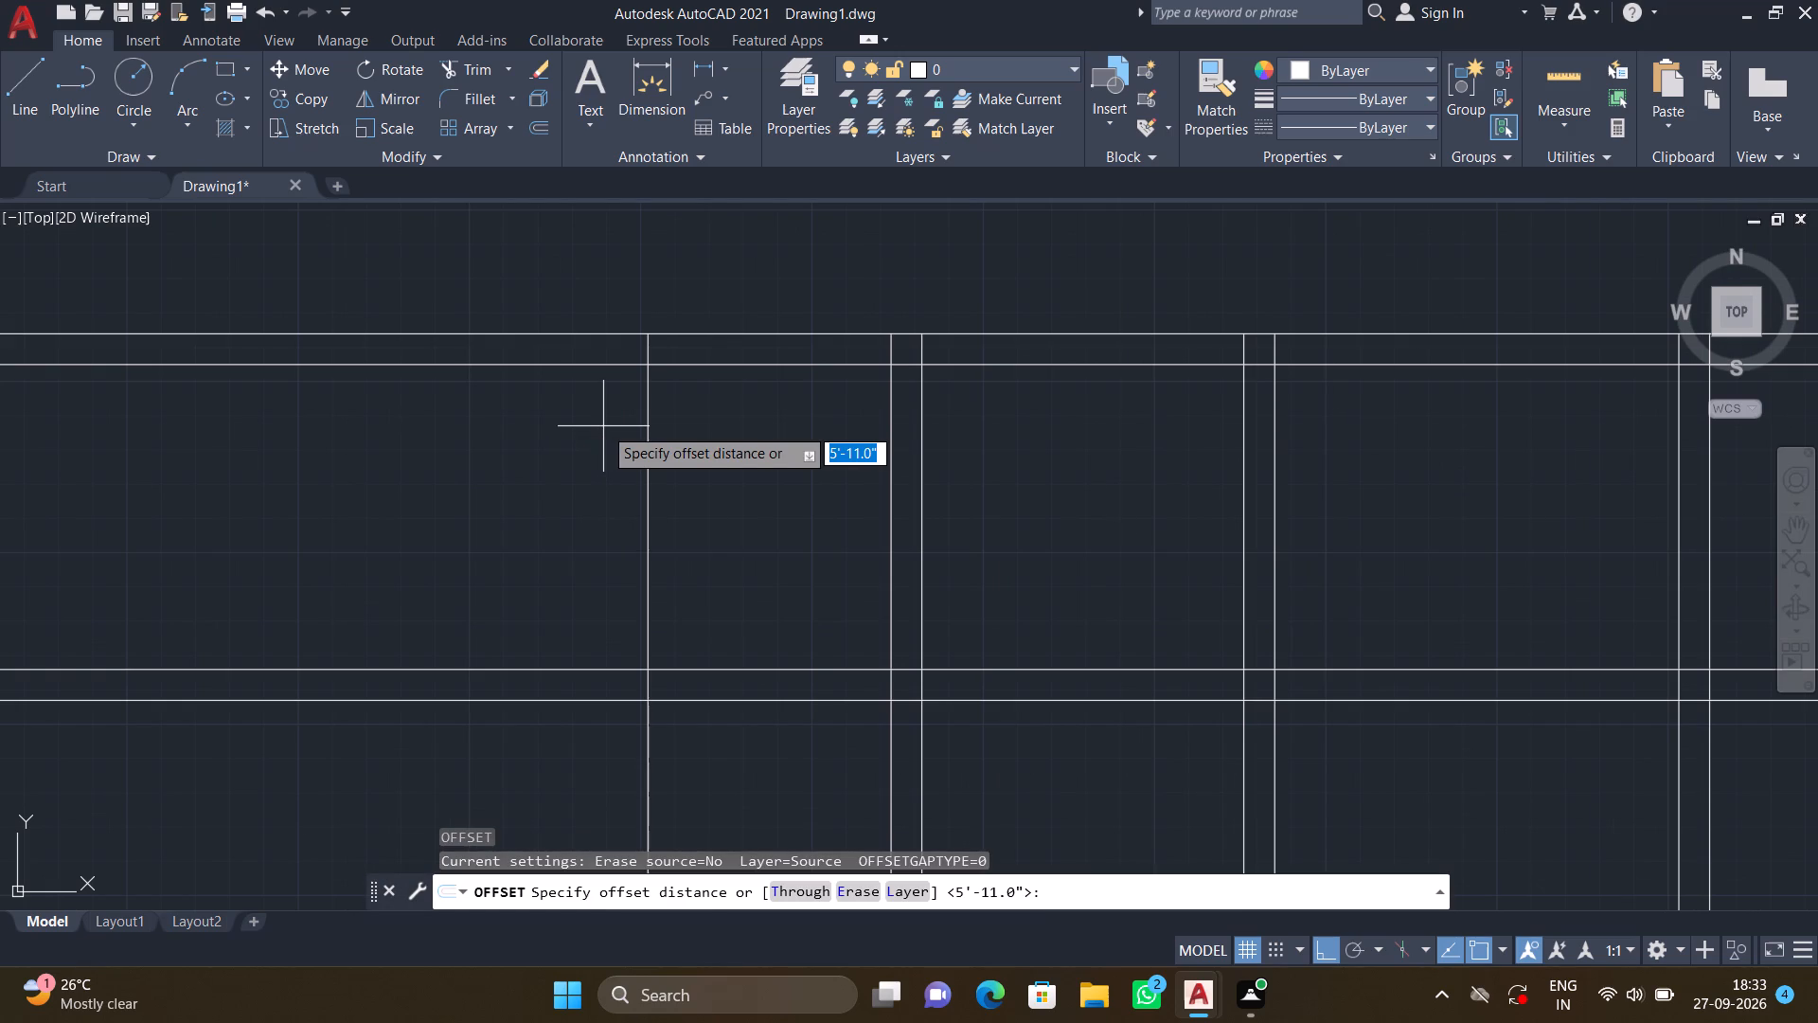
pyautogui.press('9')
pyautogui.hotkey('shift', '"')
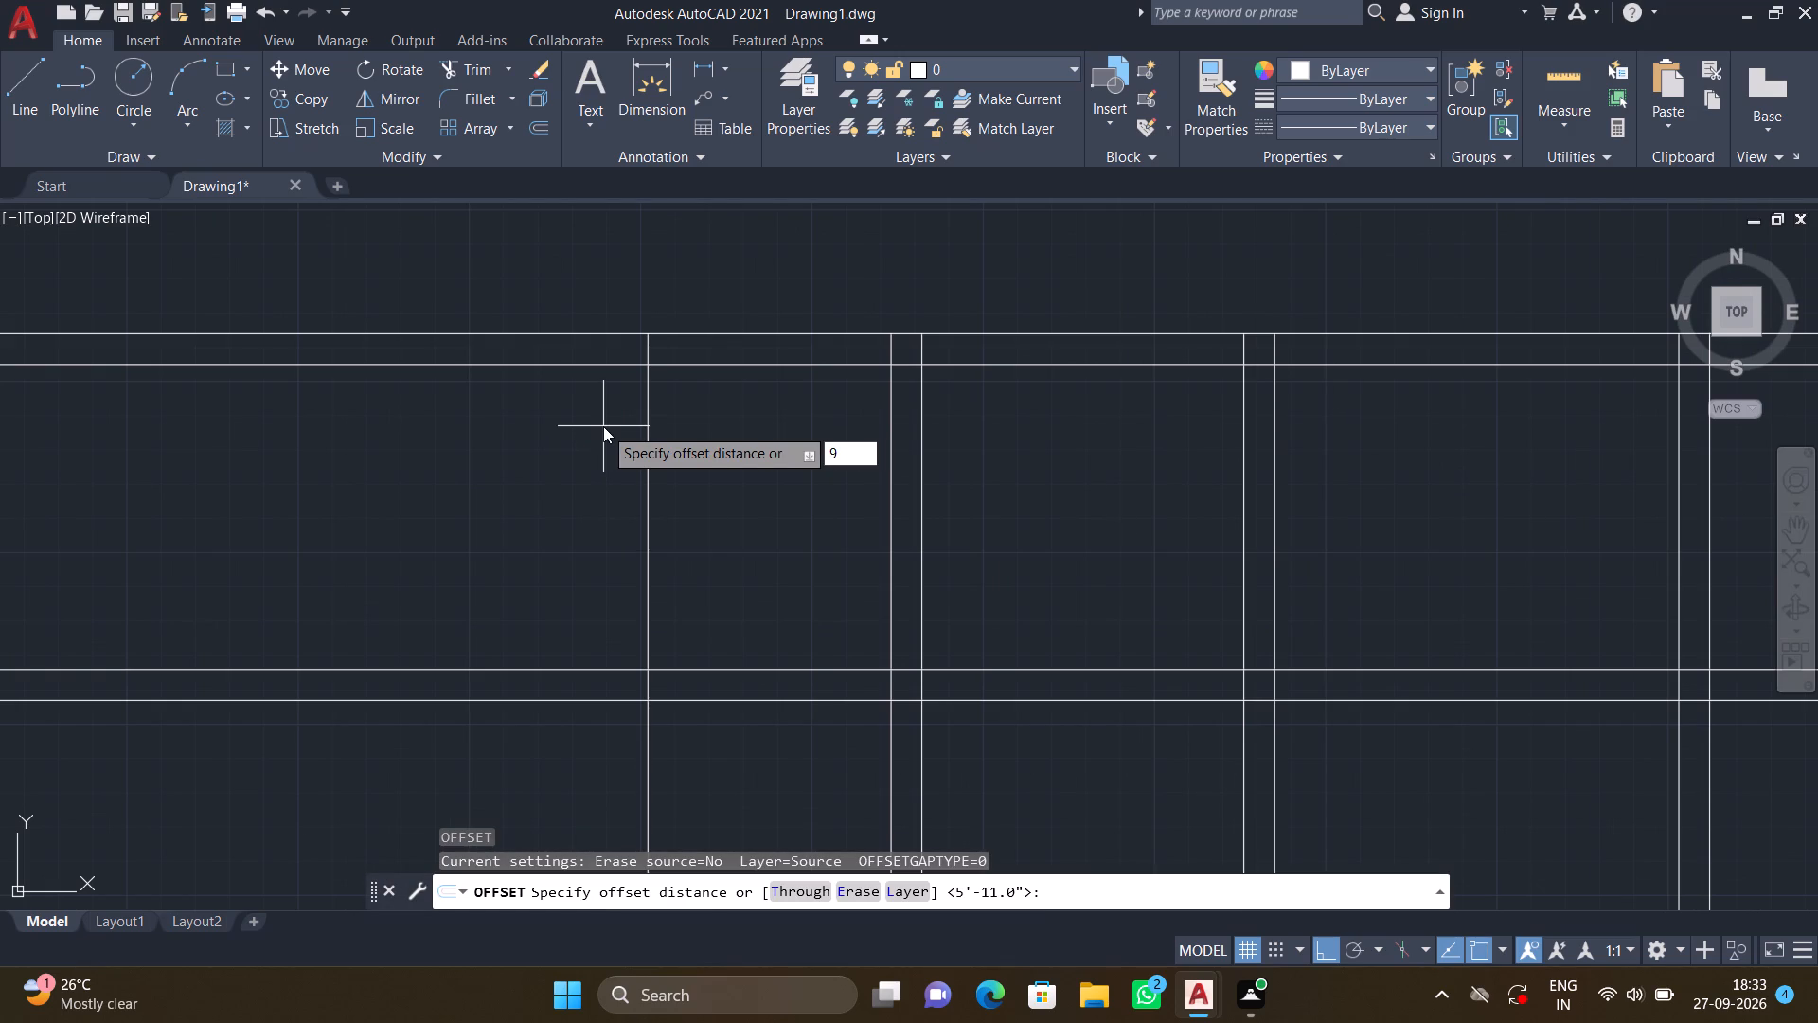
pyautogui.press('Return')
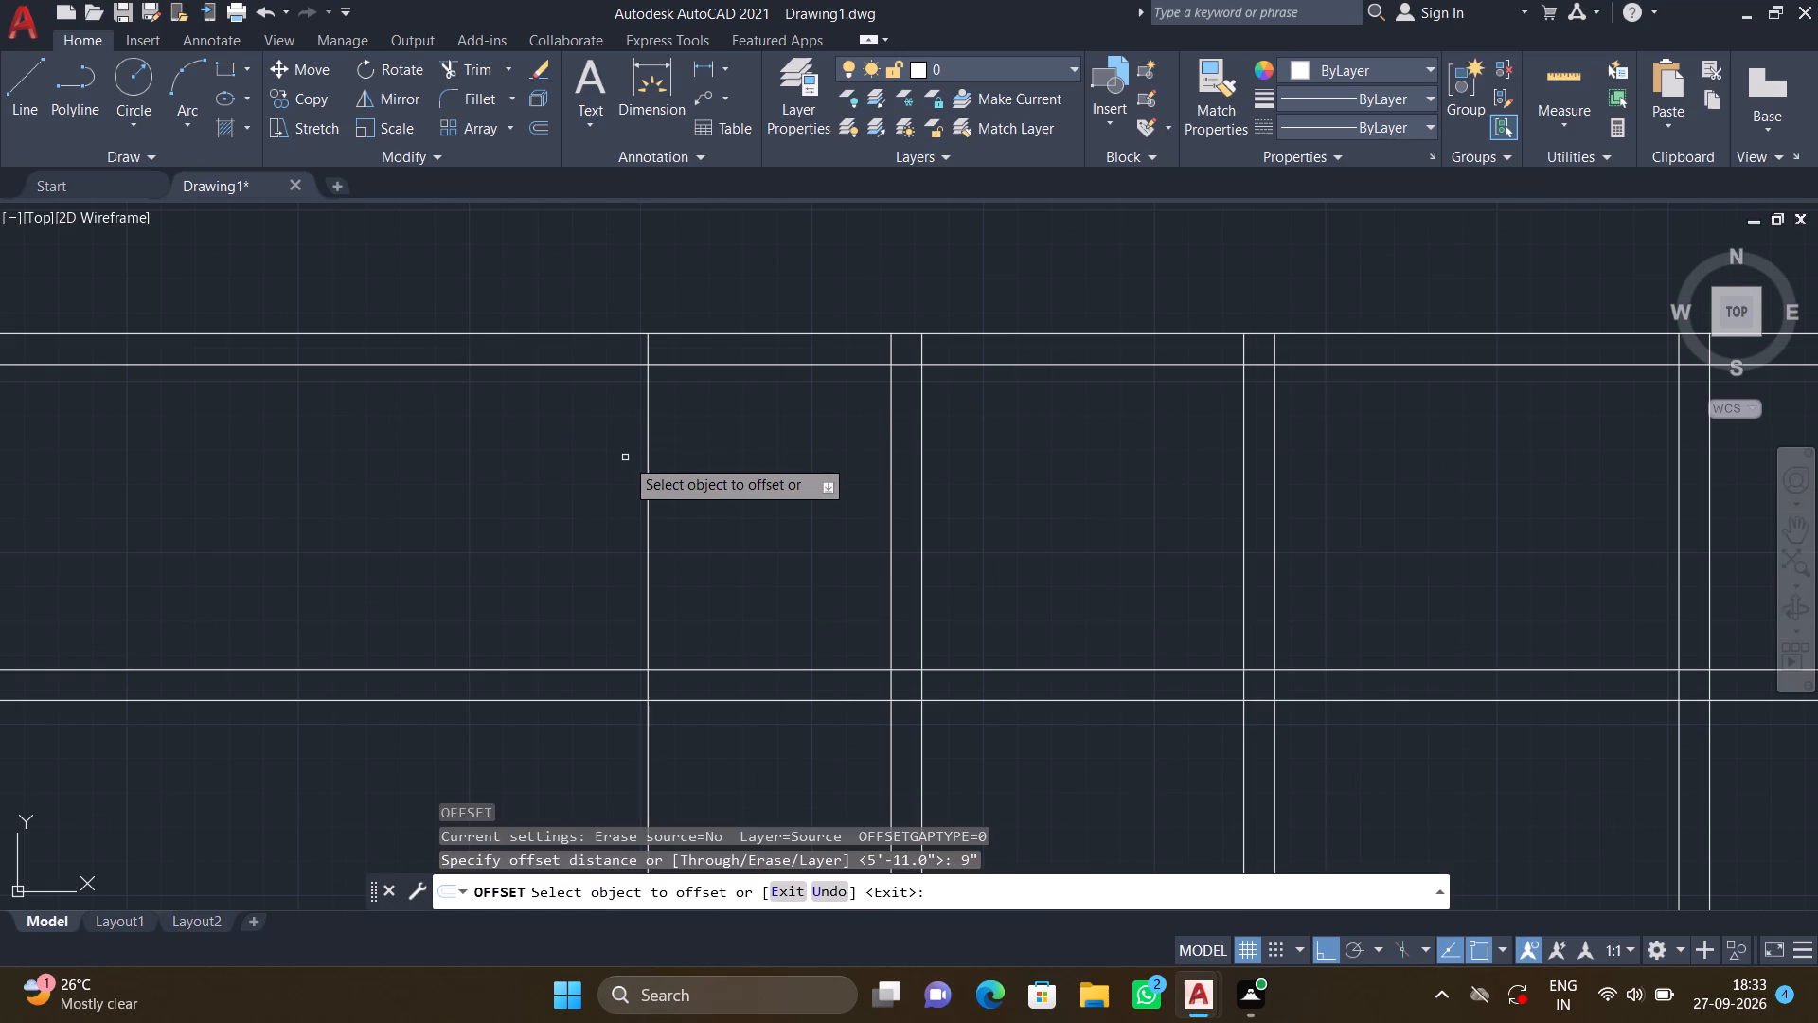
pyautogui.click(647, 445)
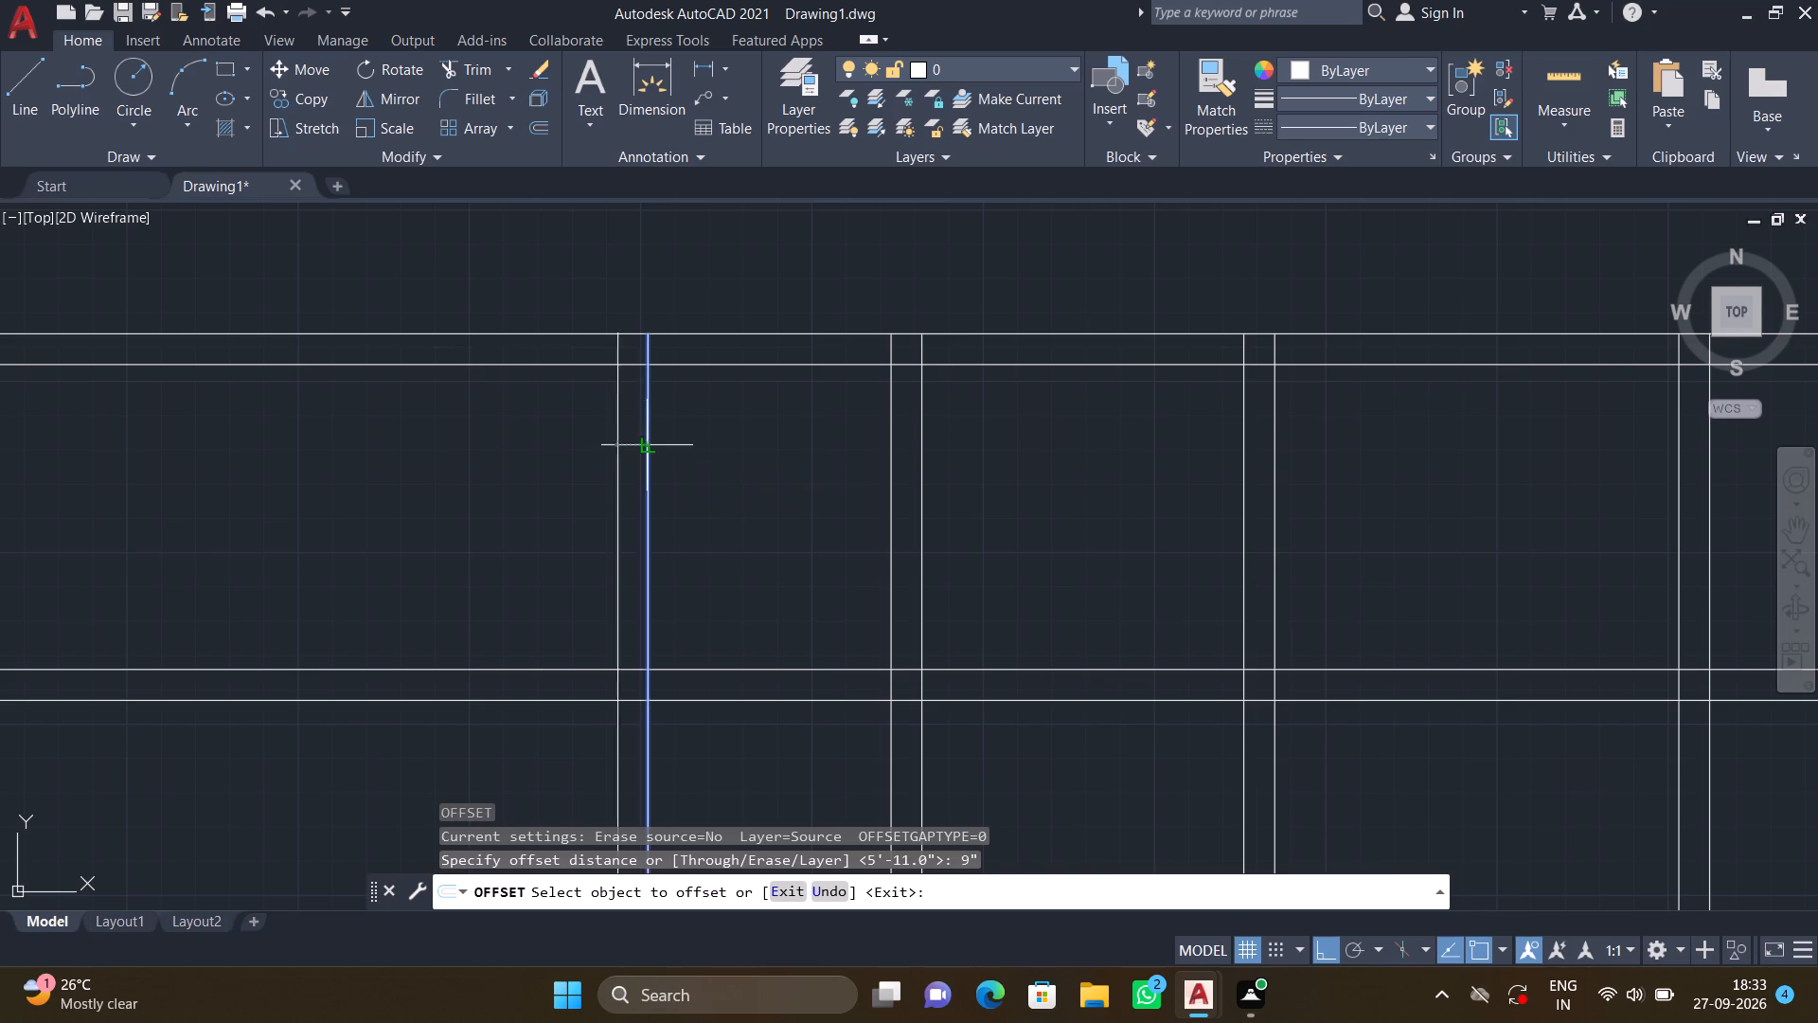
pyautogui.click(463, 461)
pyautogui.press('Return')
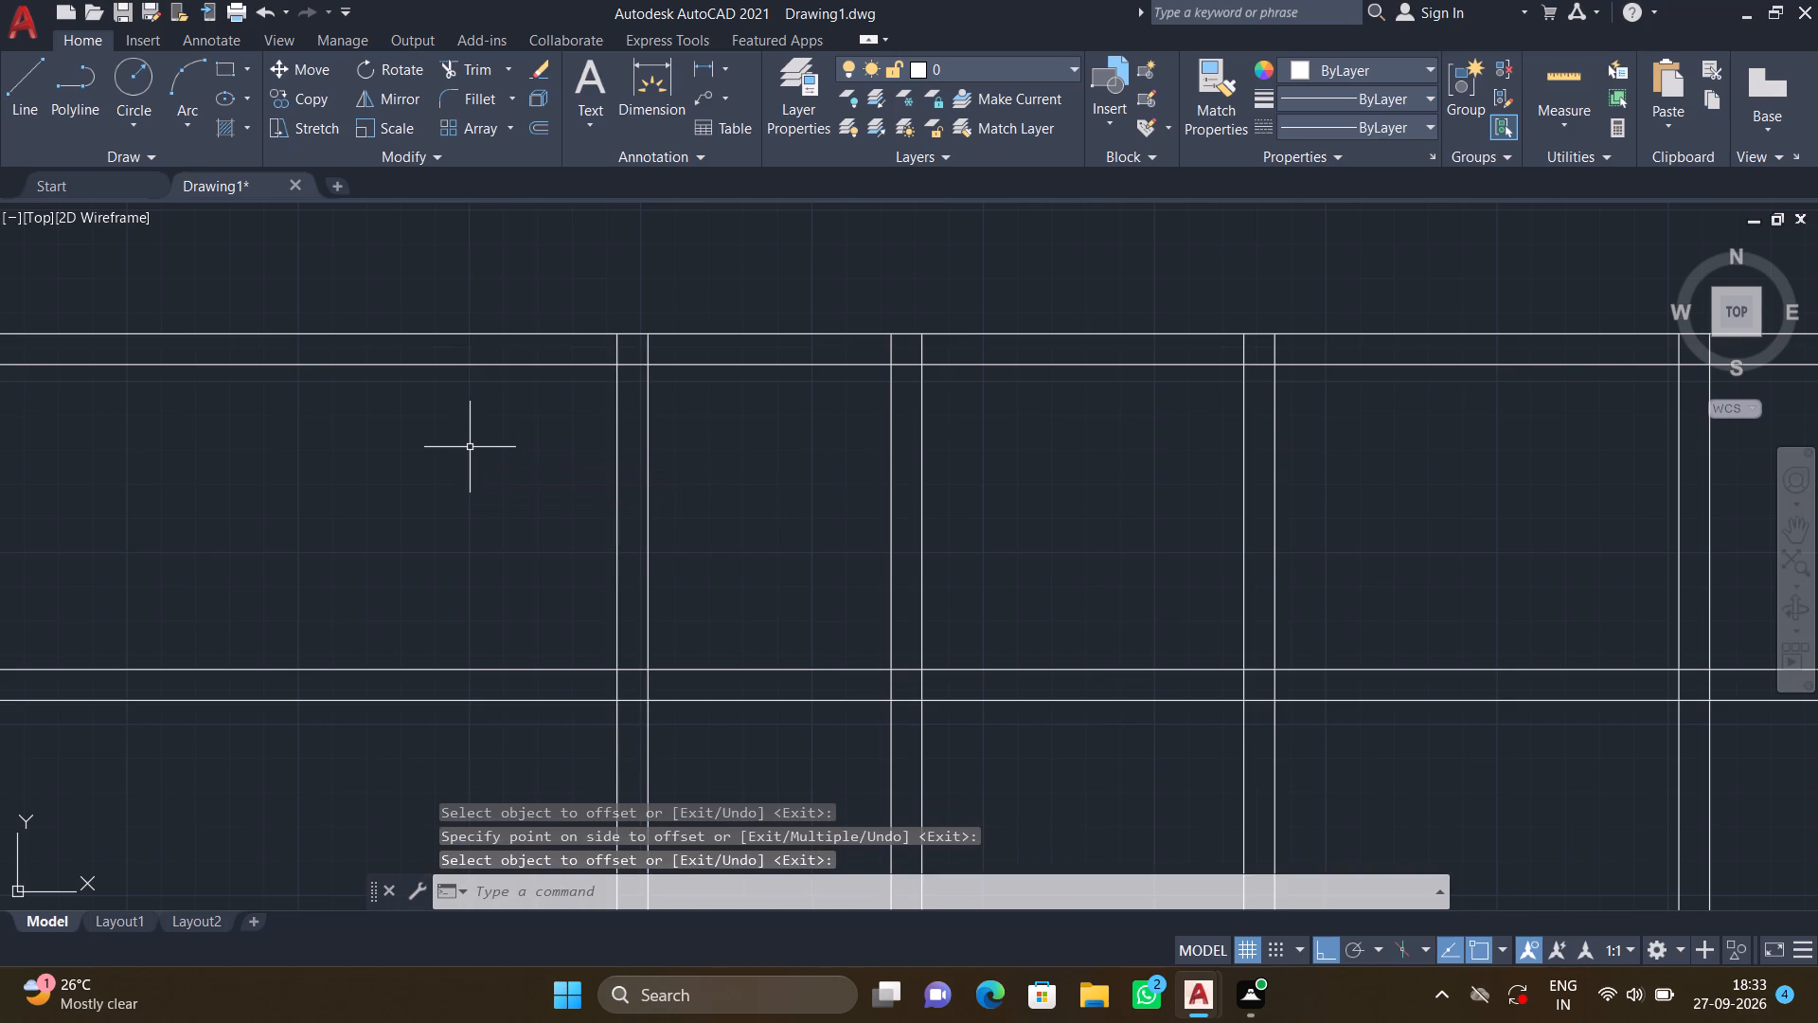
pyautogui.scroll(-2, 430, 492)
pyautogui.moveTo(415, 495); pyautogui.dragTo(769, 637, button='middle')
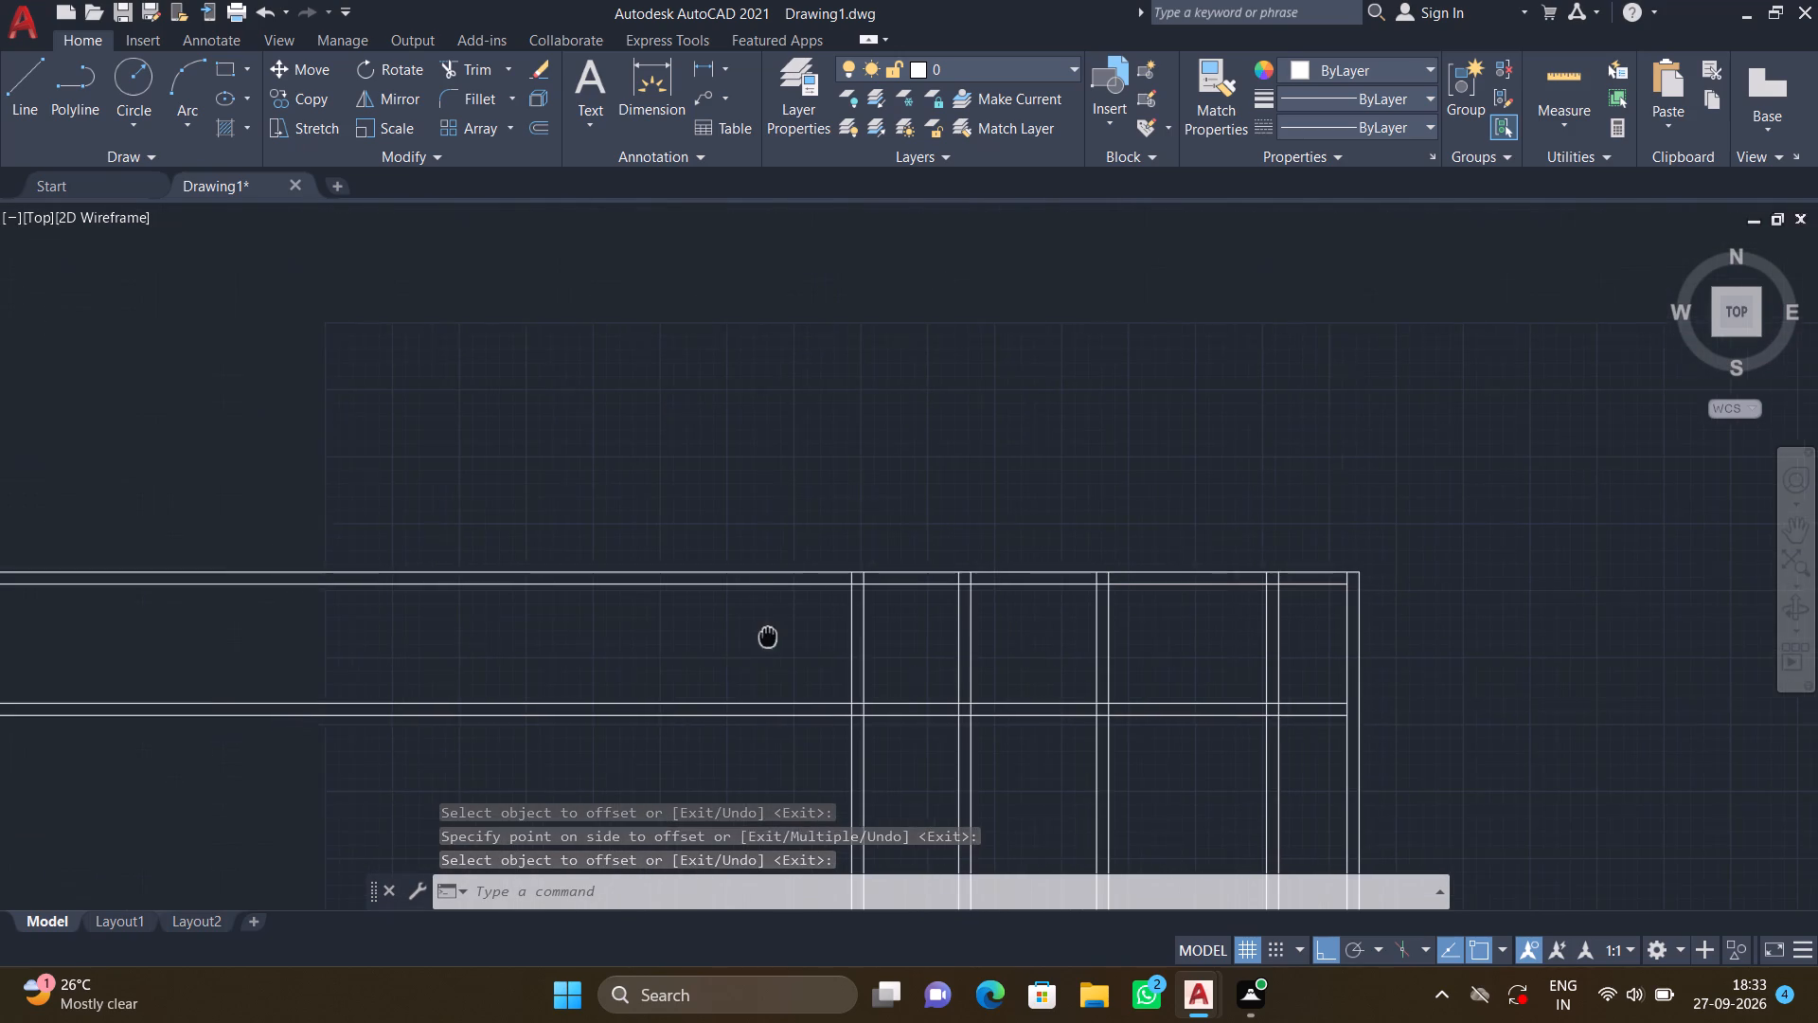
# Offset the western line of the westernmost vertical interior wall 17'9" to the west.
pyautogui.moveTo(769, 637); pyautogui.dragTo(770, 637, button='middle')
pyautogui.moveTo(745, 666); pyautogui.dragTo(842, 483, button='middle')
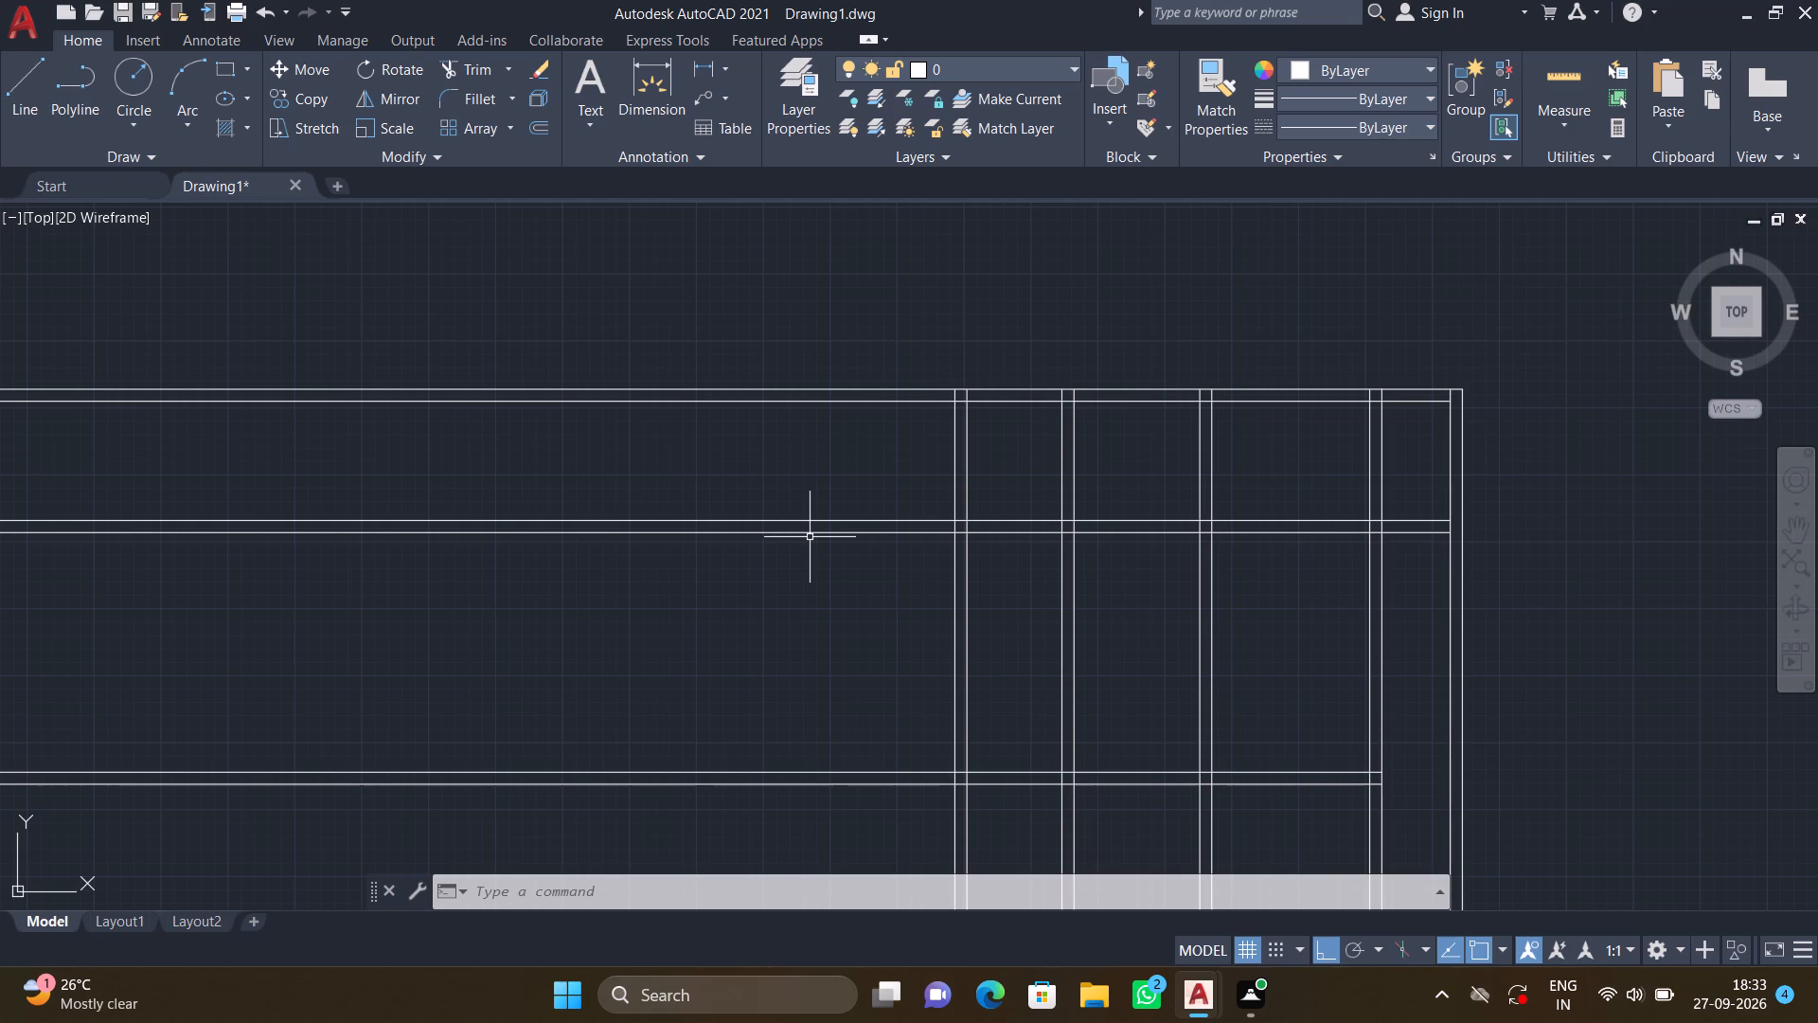
pyautogui.press('o')
pyautogui.press('Return')
pyautogui.write("17'")
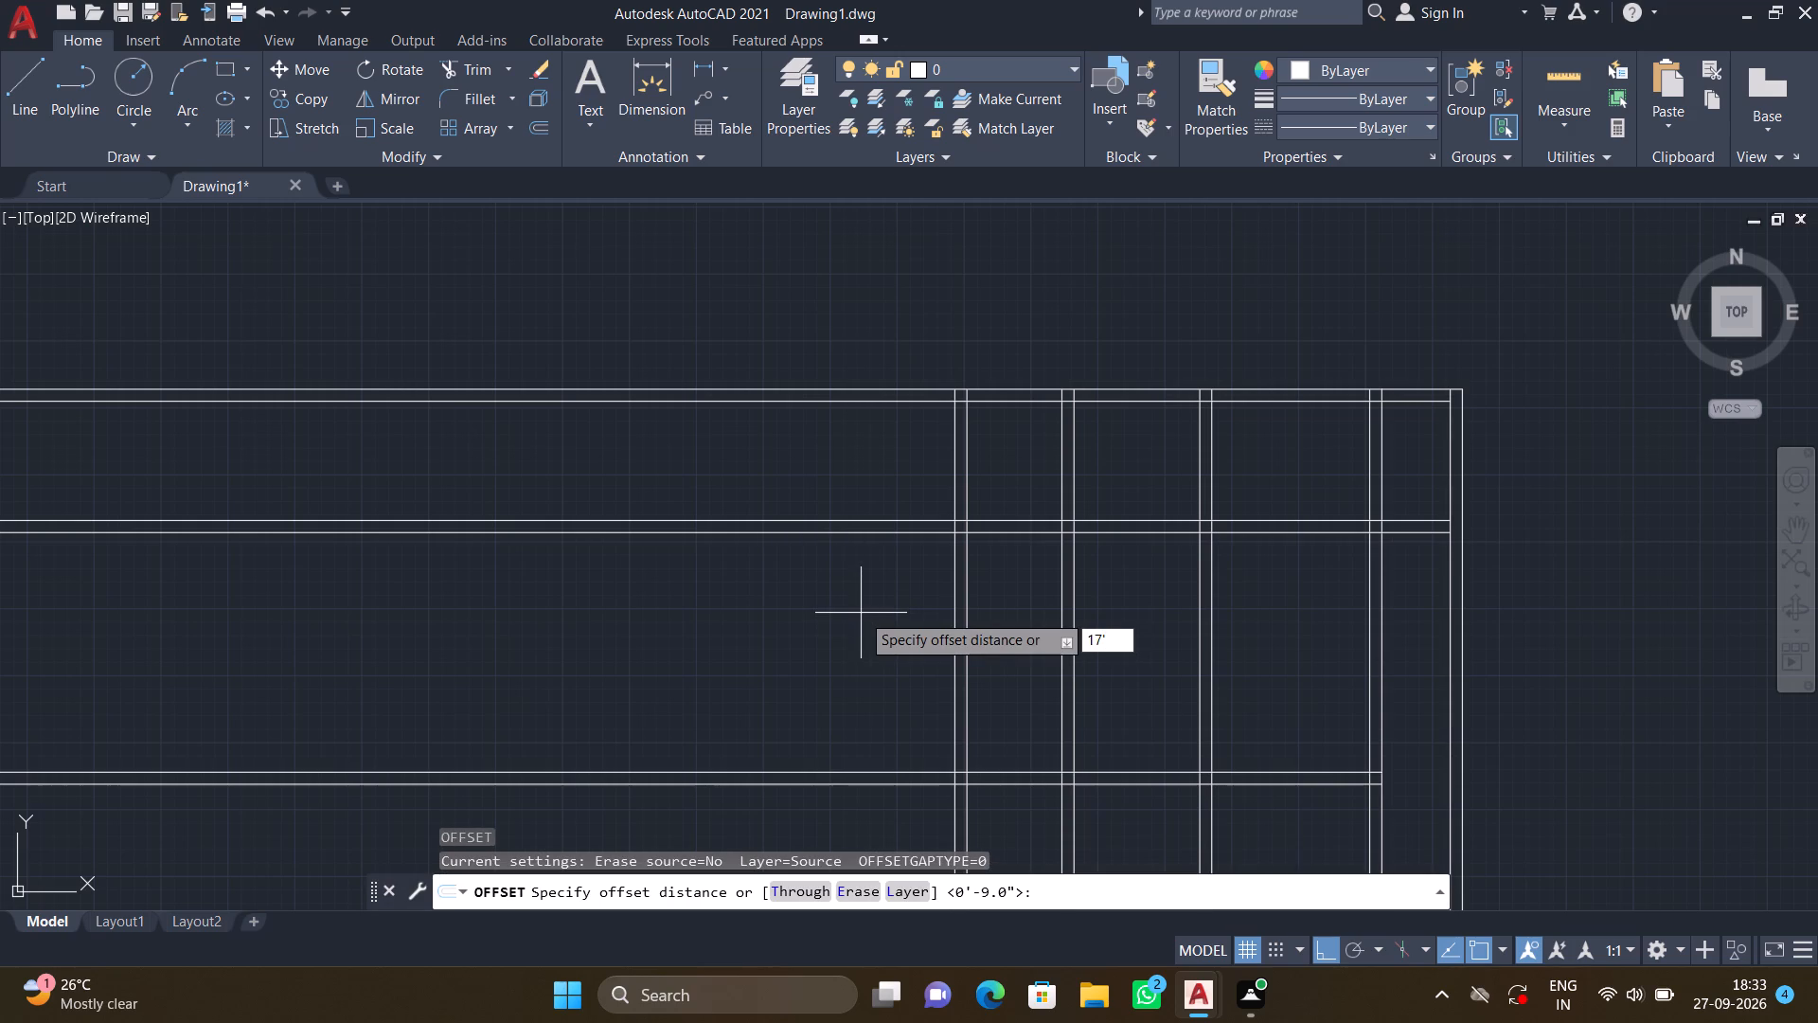
pyautogui.press('9')
pyautogui.hotkey('shift', '"')
pyautogui.press('Return')
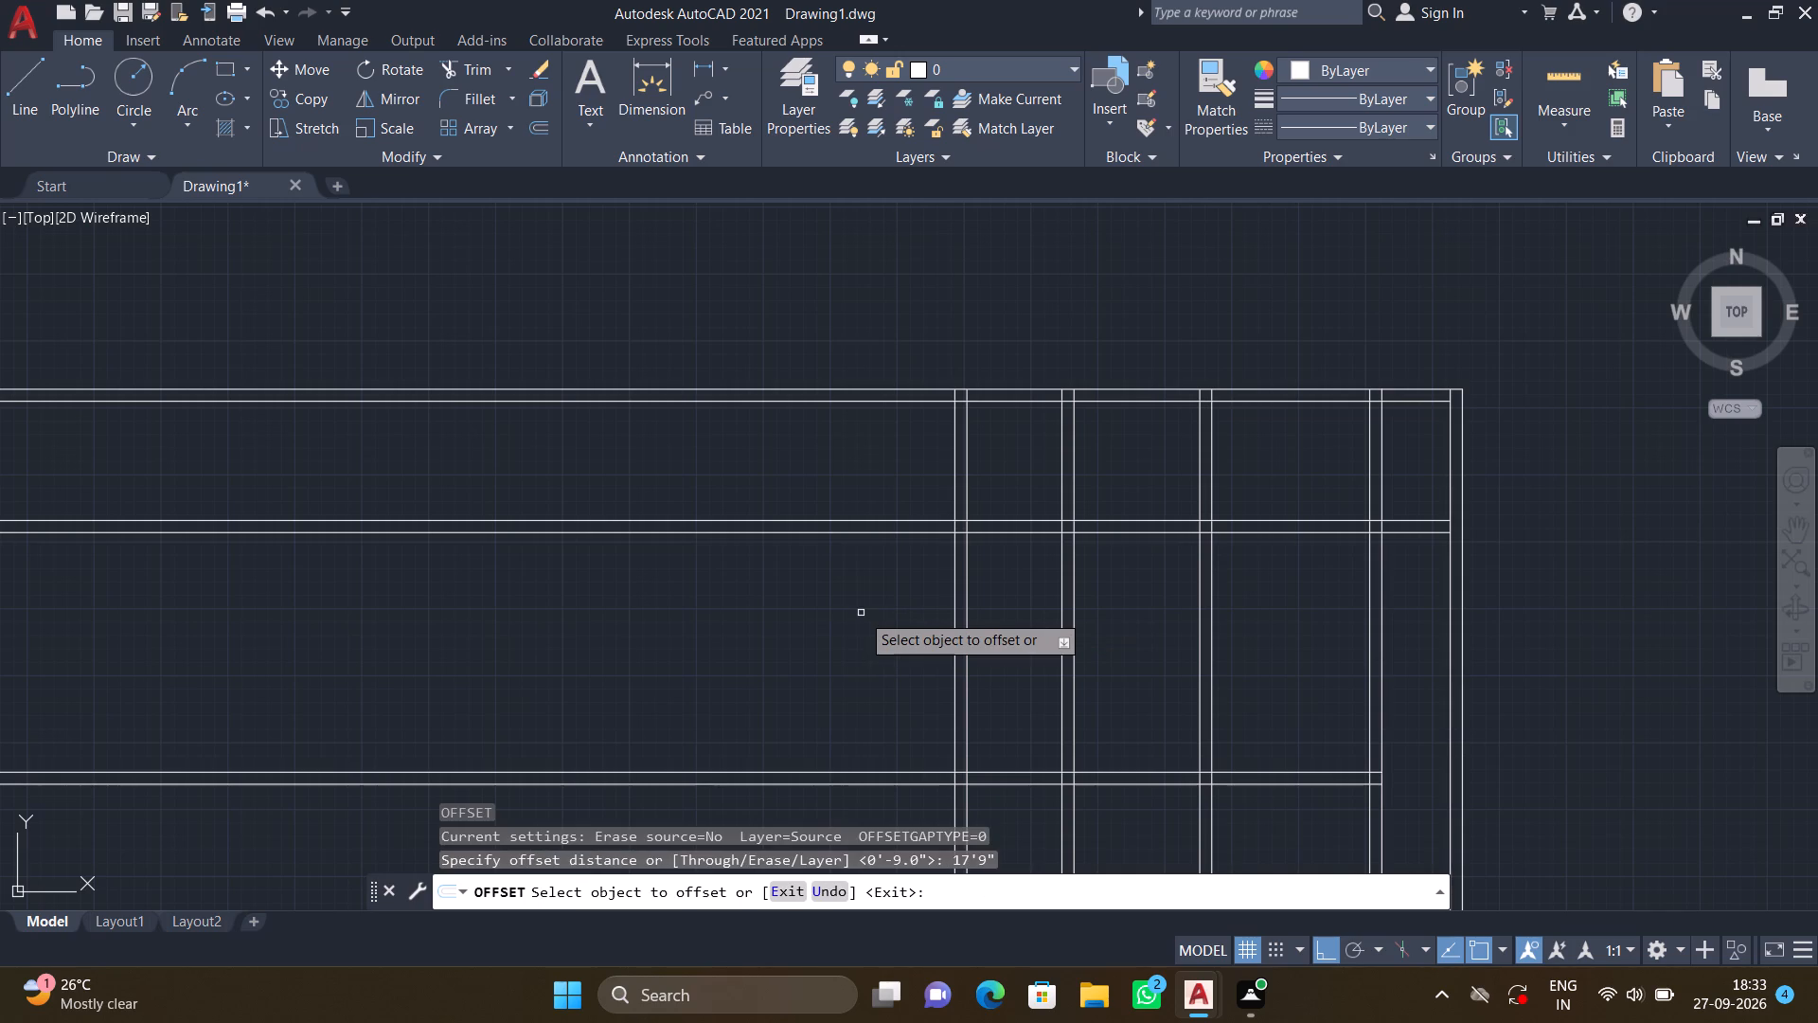
pyautogui.click(955, 675)
pyautogui.click(407, 633)
pyautogui.press('Return')
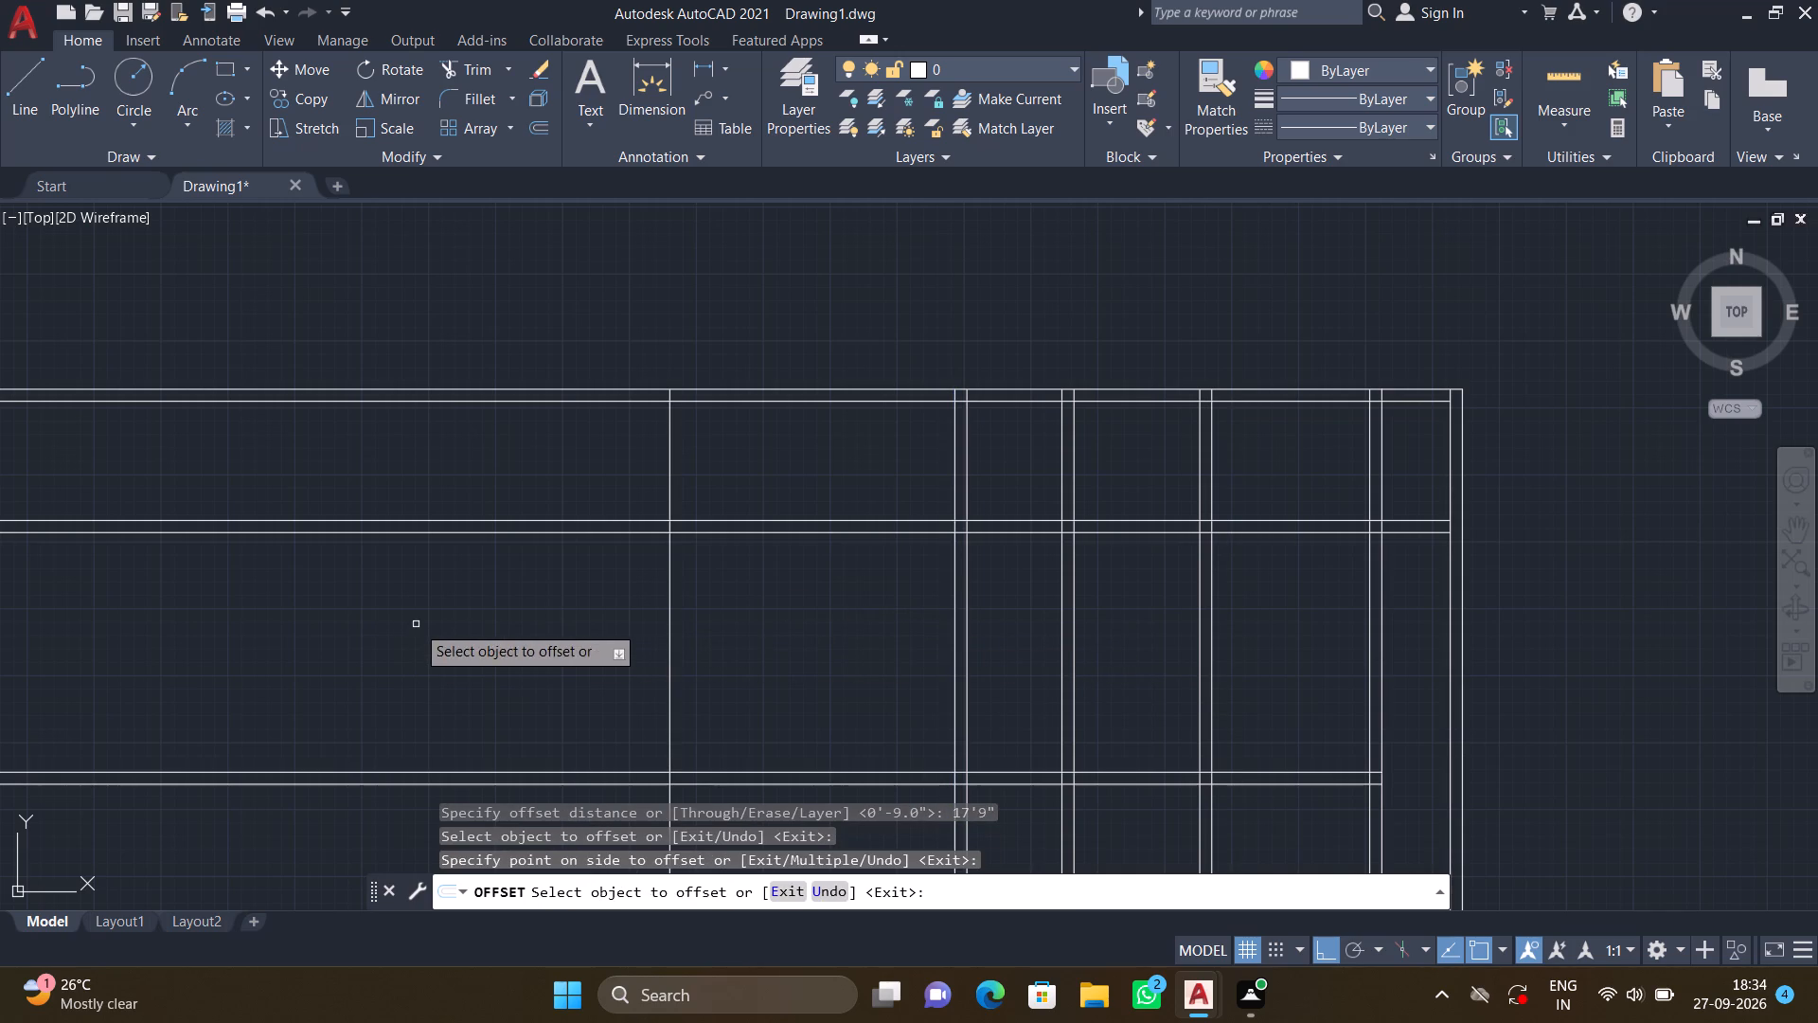
# Offset the new vertical line 9" to the west to form a double-line wall.
pyautogui.press('o')
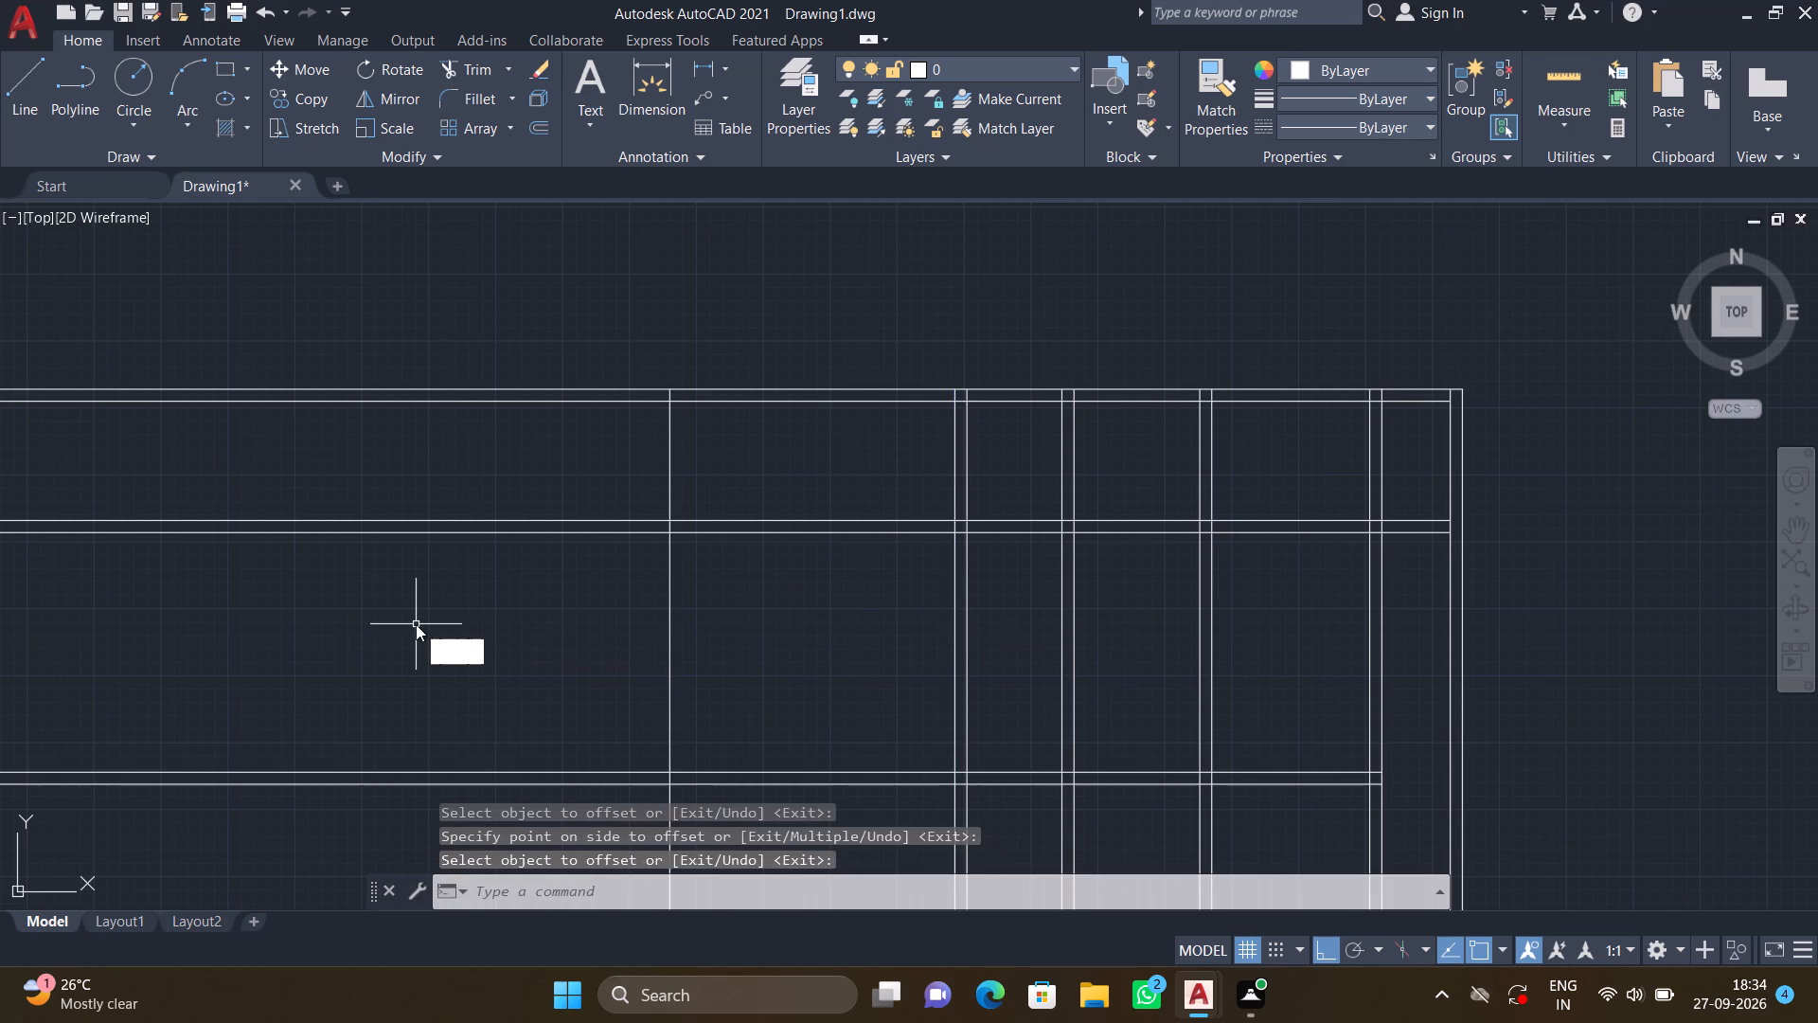
pyautogui.press('Return')
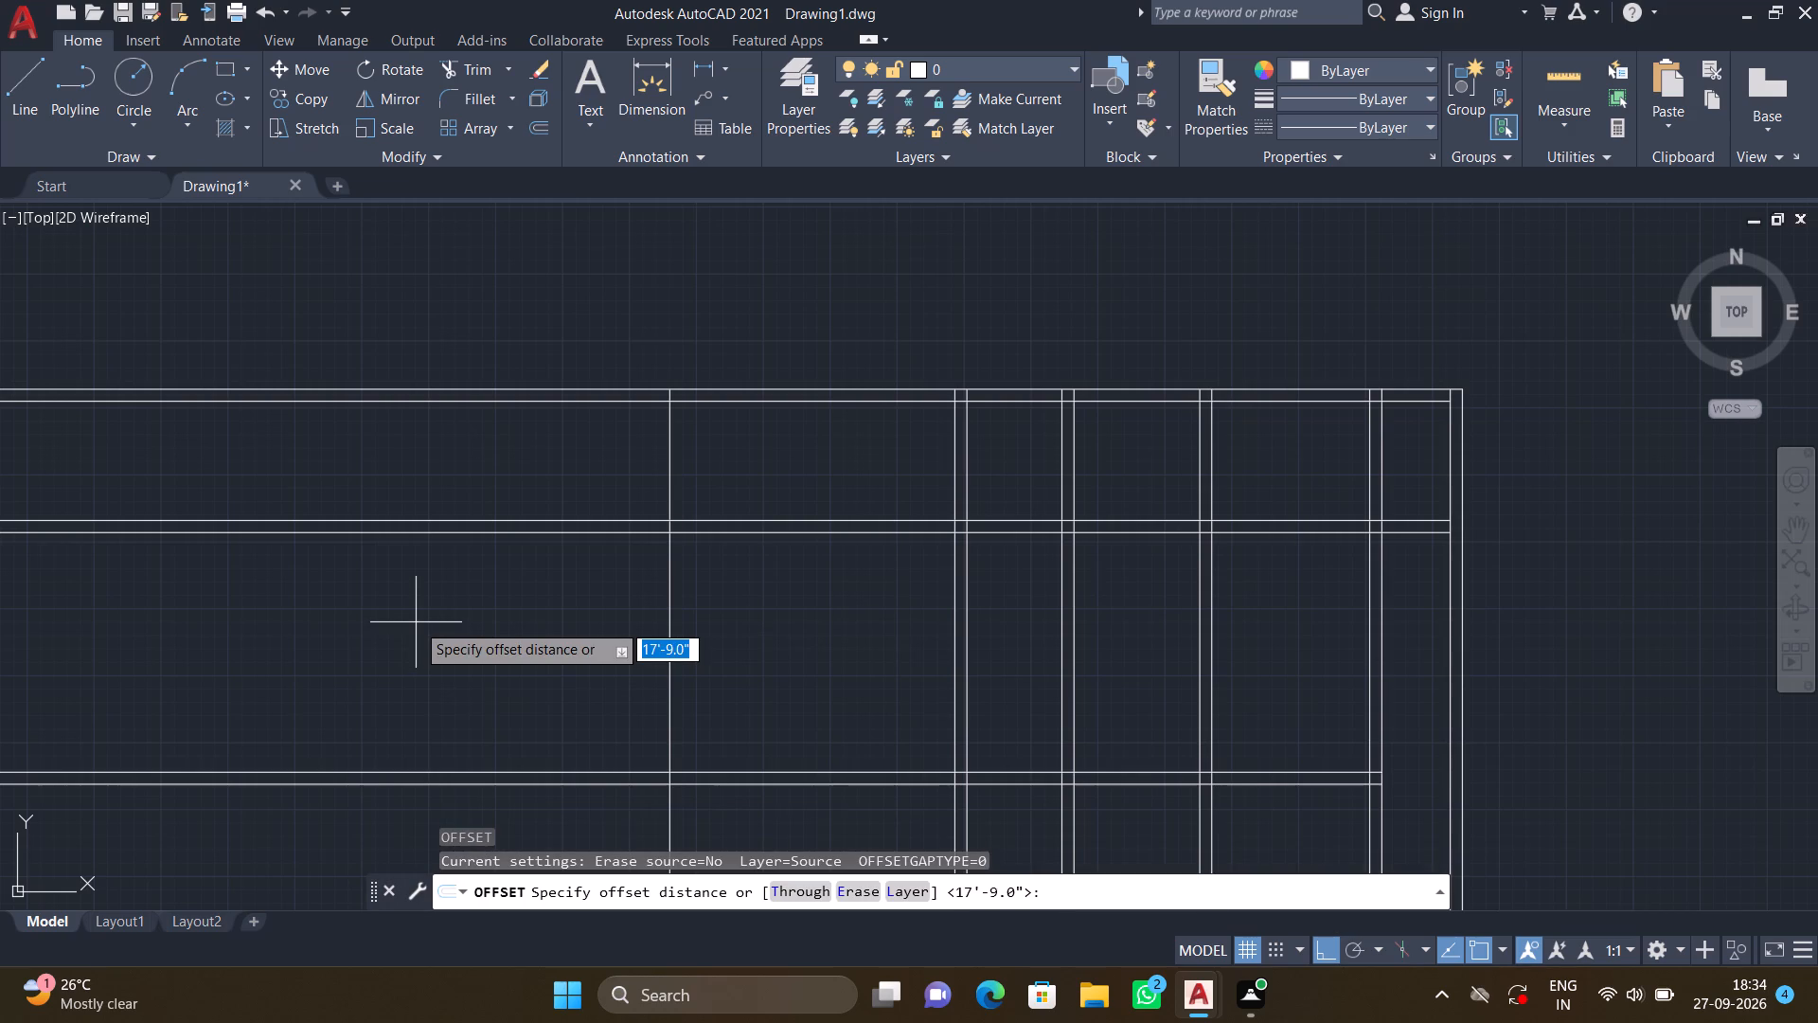
pyautogui.press('9')
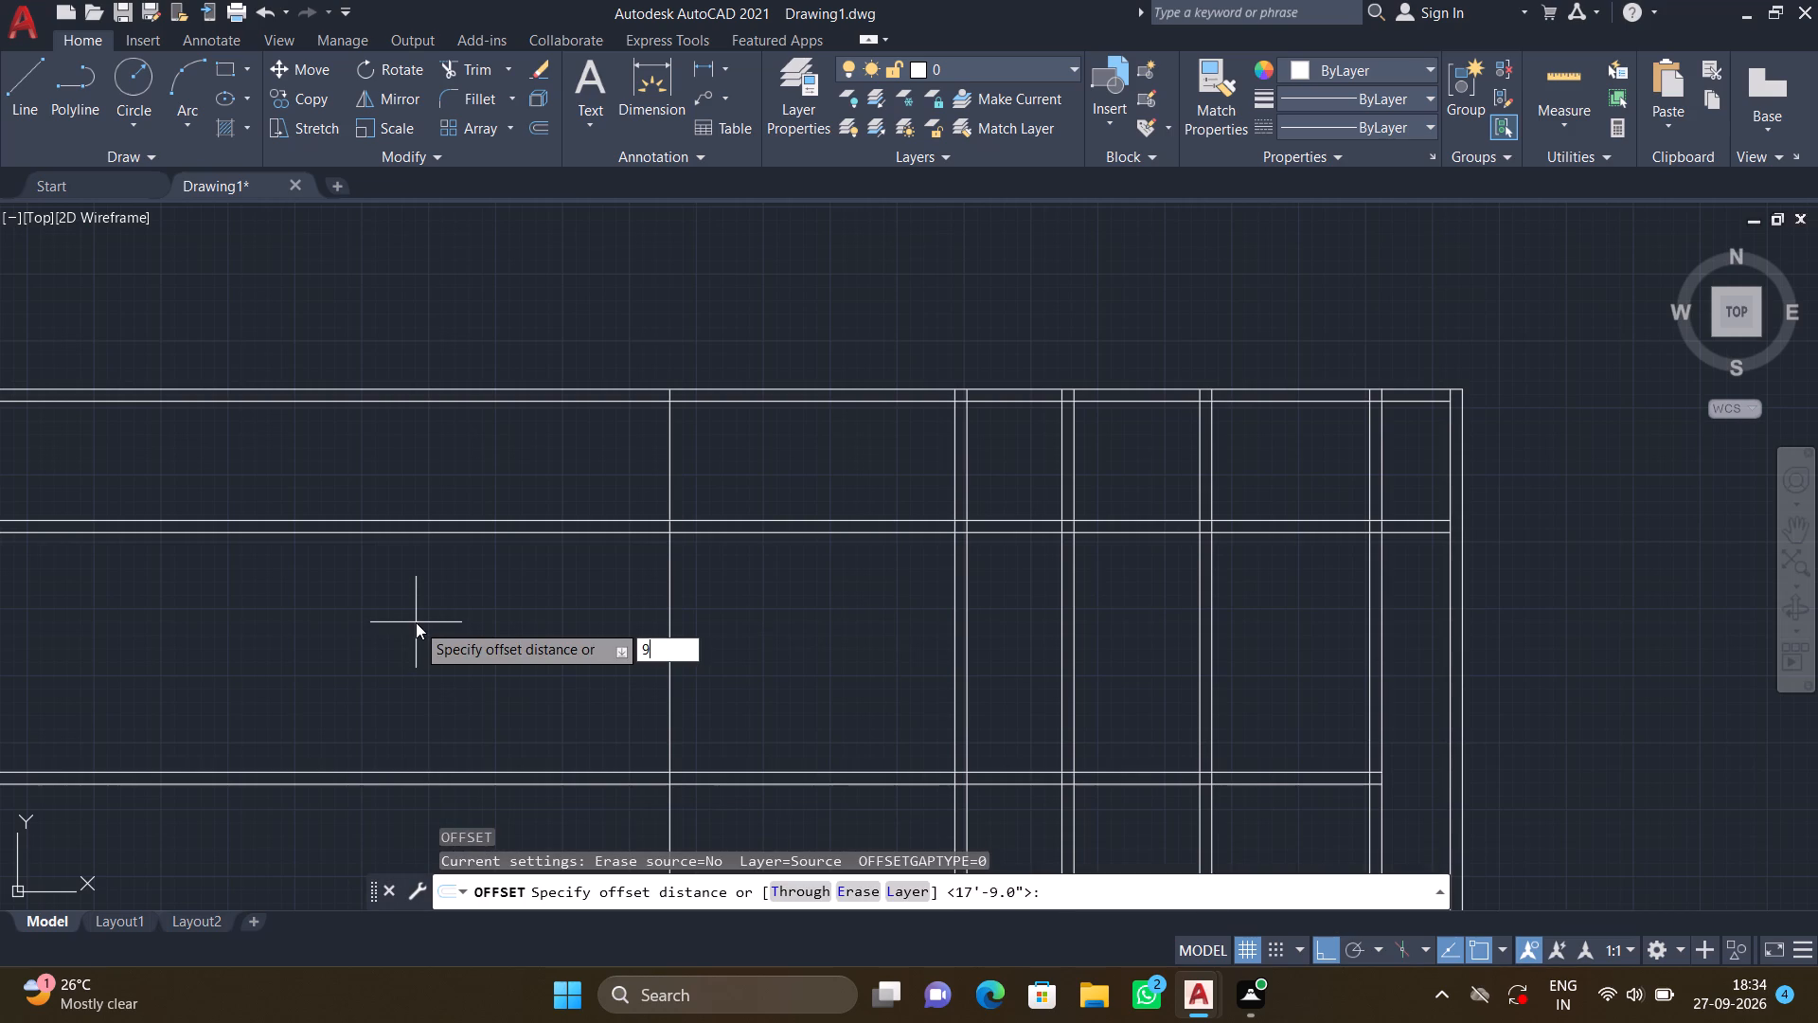
pyautogui.hotkey('shift', '"')
pyautogui.press('Return')
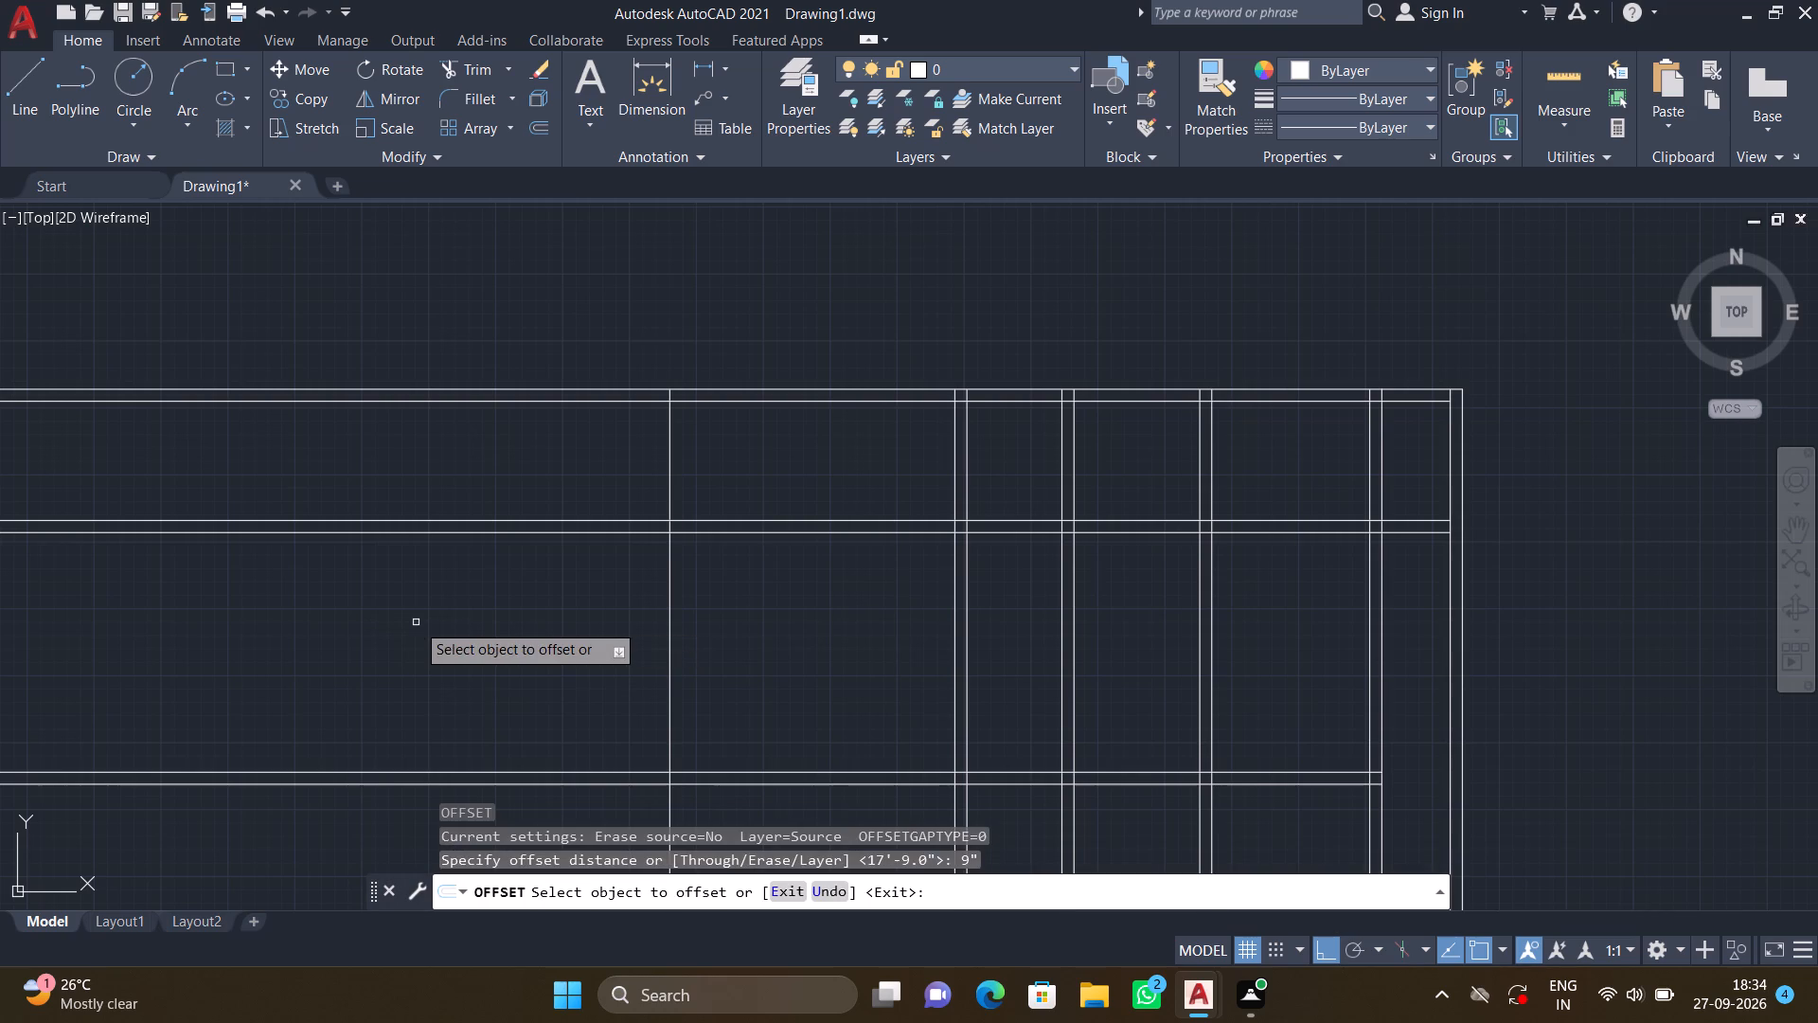
pyautogui.click(670, 651)
pyautogui.click(578, 653)
pyautogui.press('Return')
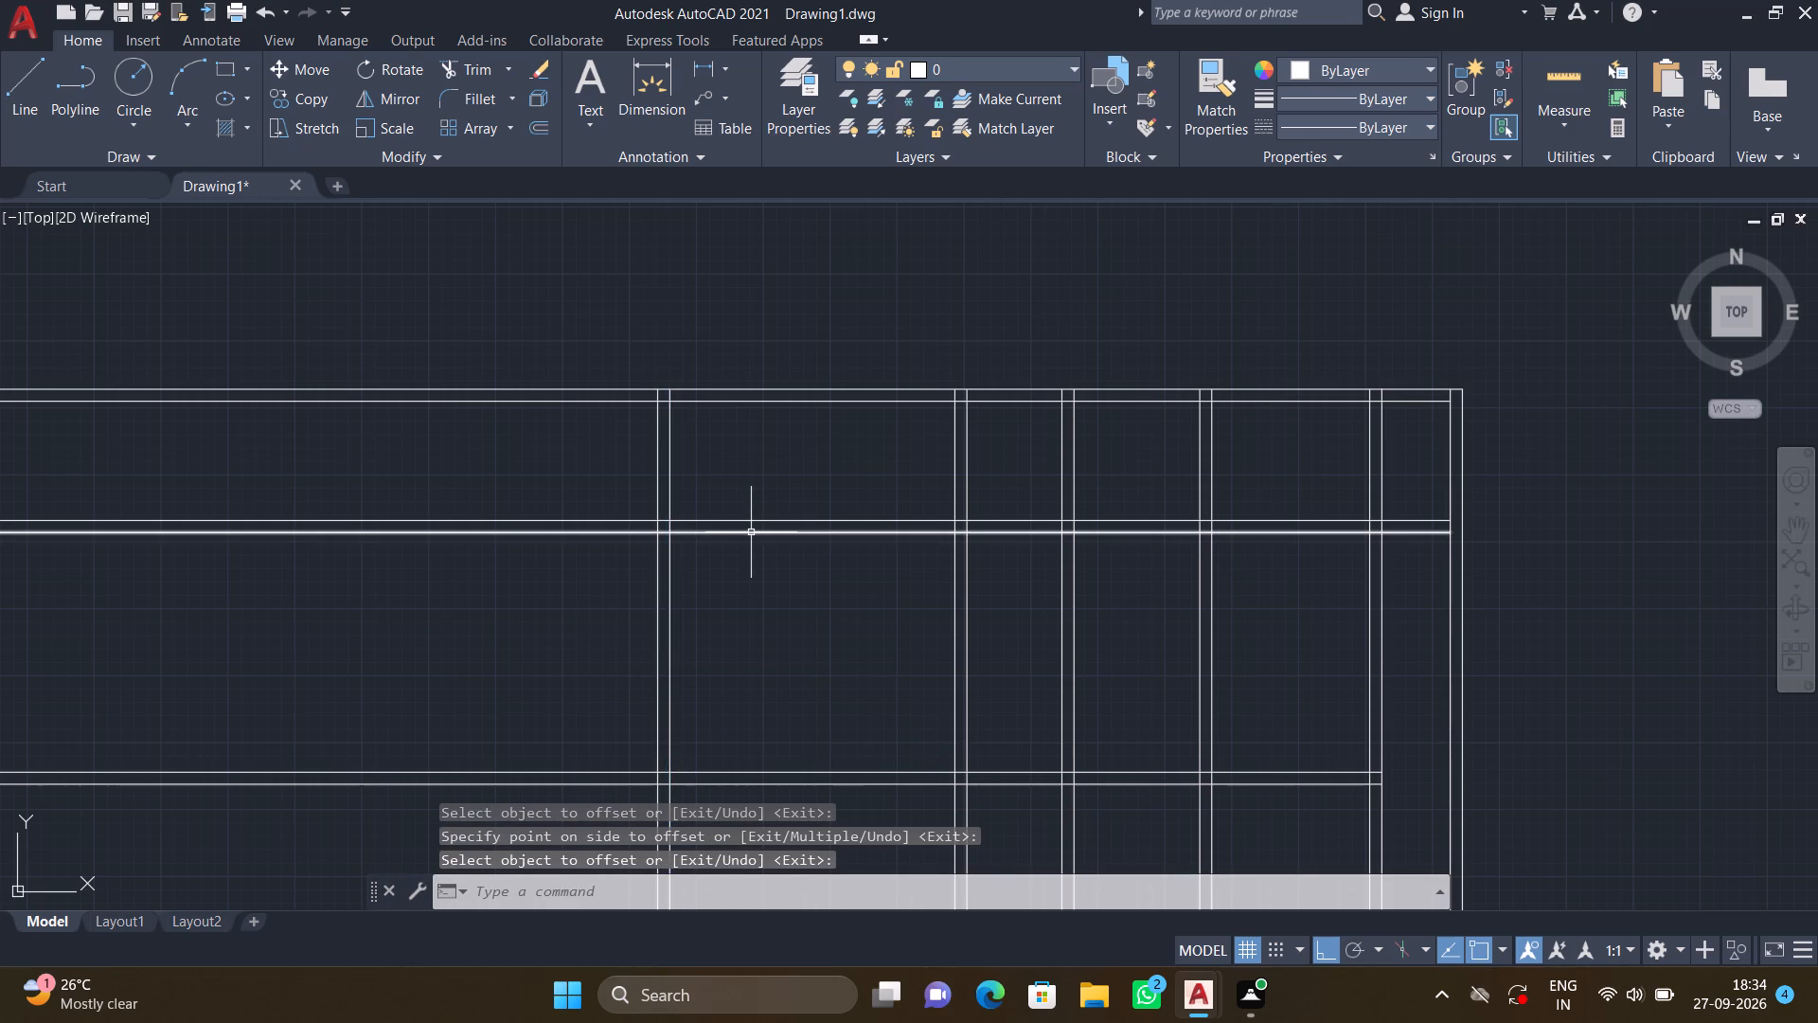
# Quick-measure the westernmost enclosed room between the first and second horizontal interior walls.
pyautogui.moveTo(792, 649); pyautogui.dragTo(803, 569, button='middle')
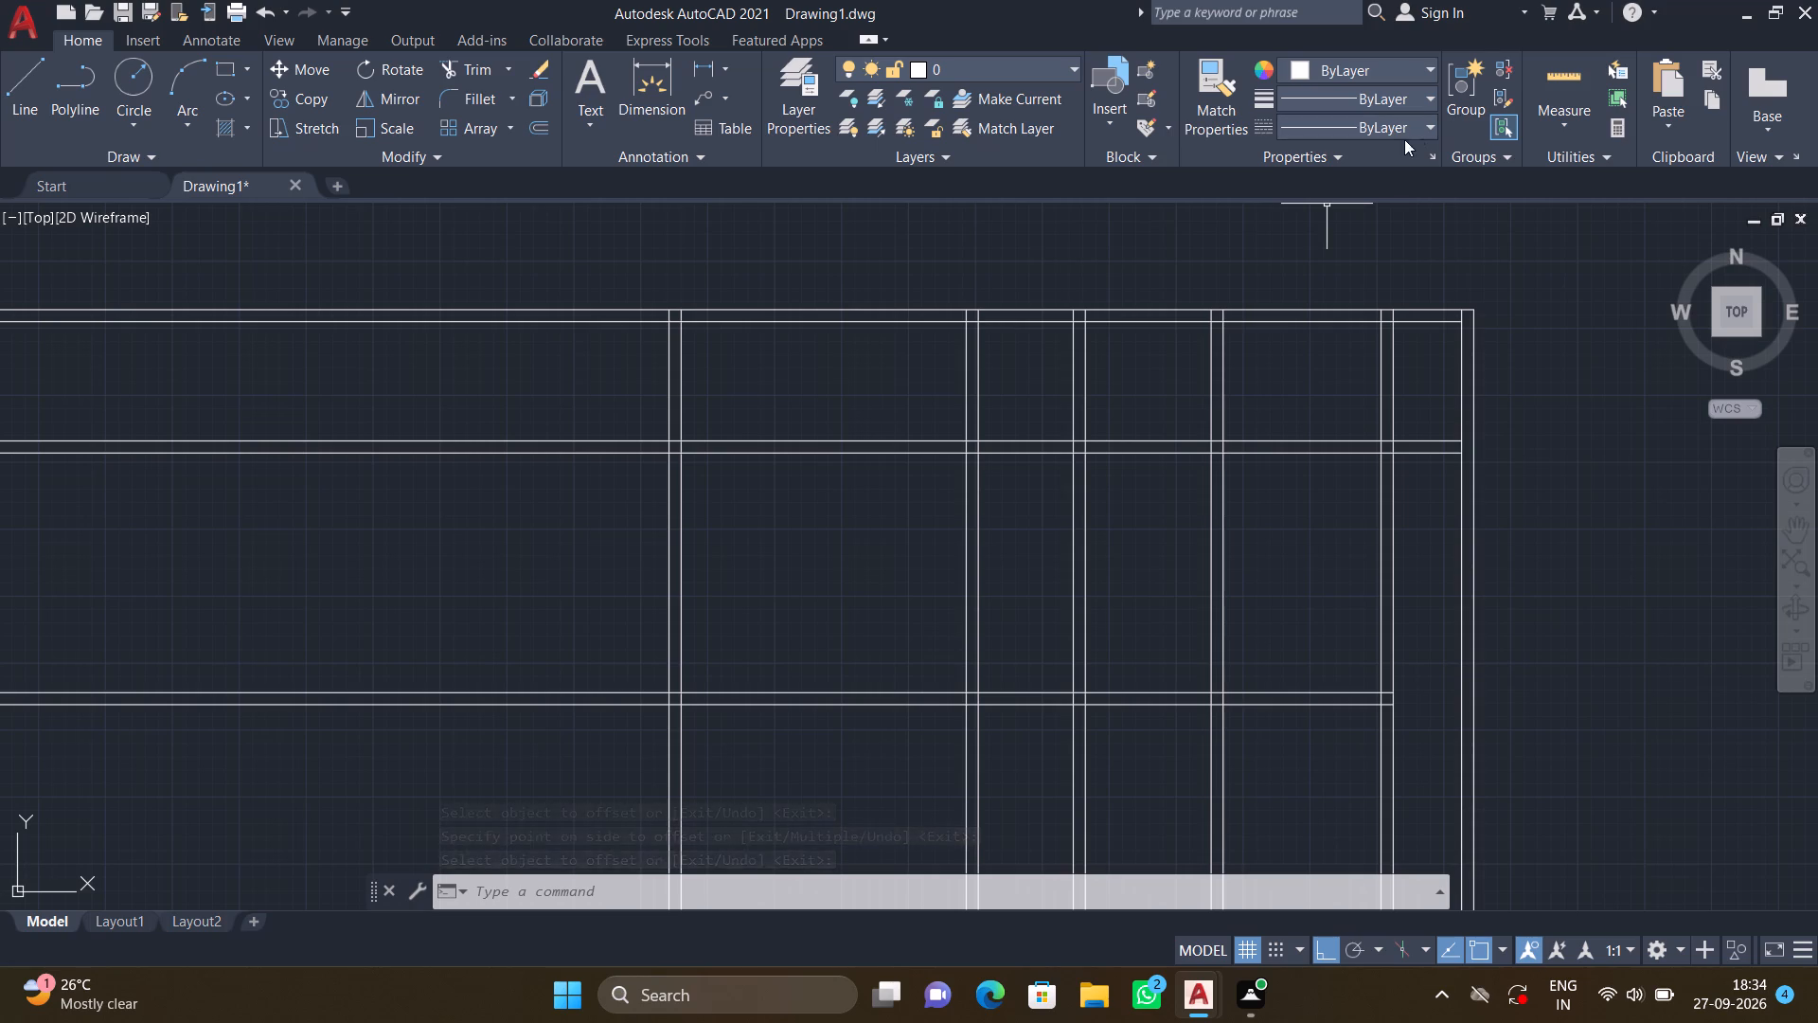
pyautogui.click(1578, 155)
pyautogui.click(1573, 240)
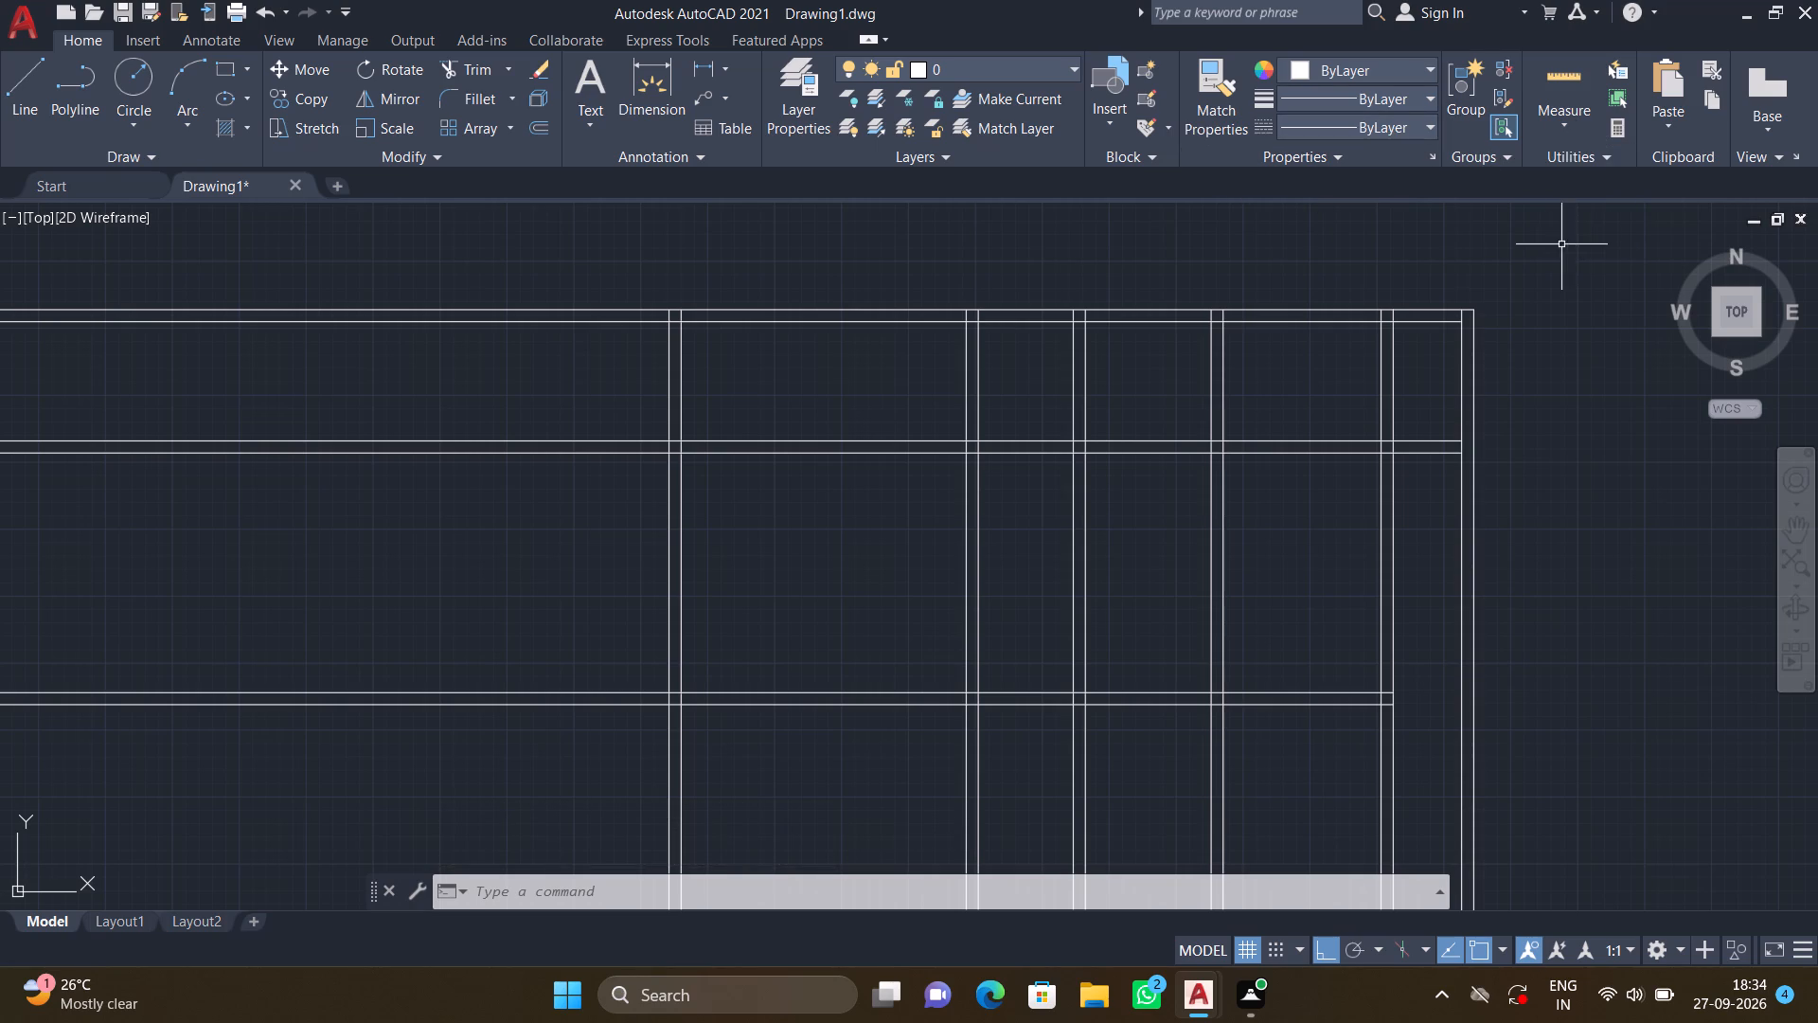
pyautogui.click(1562, 117)
pyautogui.click(1574, 171)
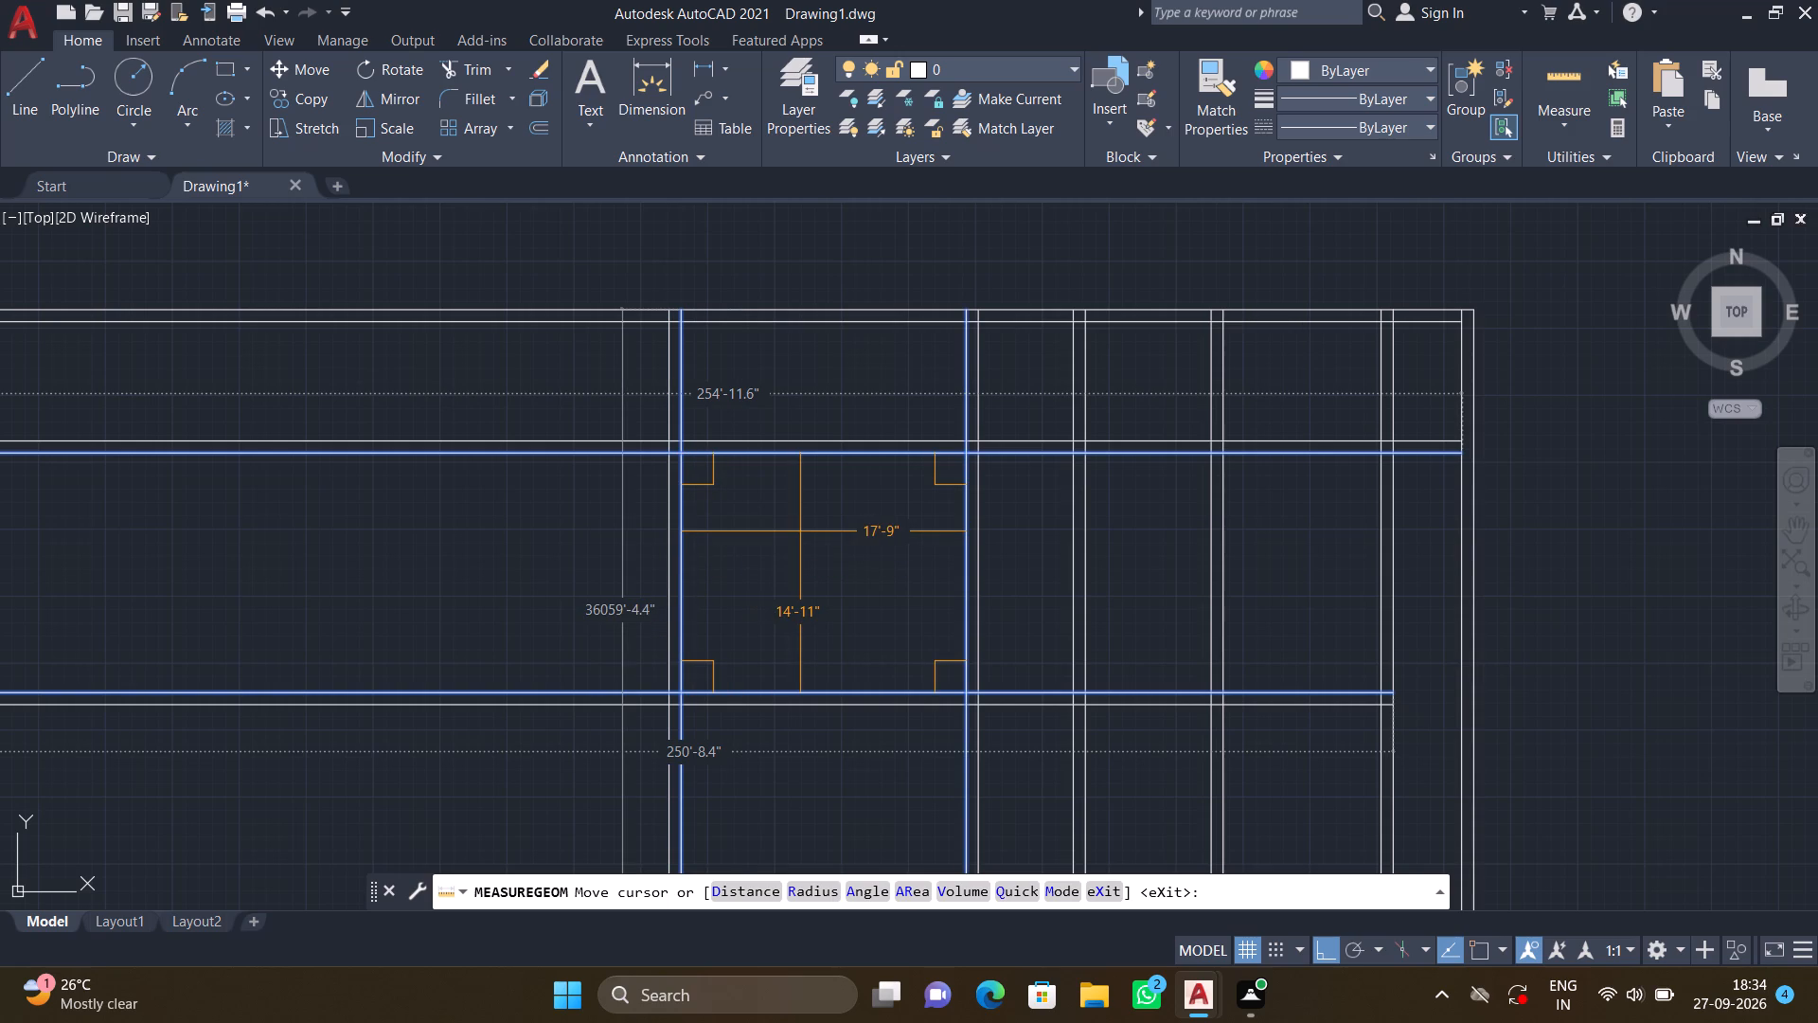
pyautogui.press('Escape')
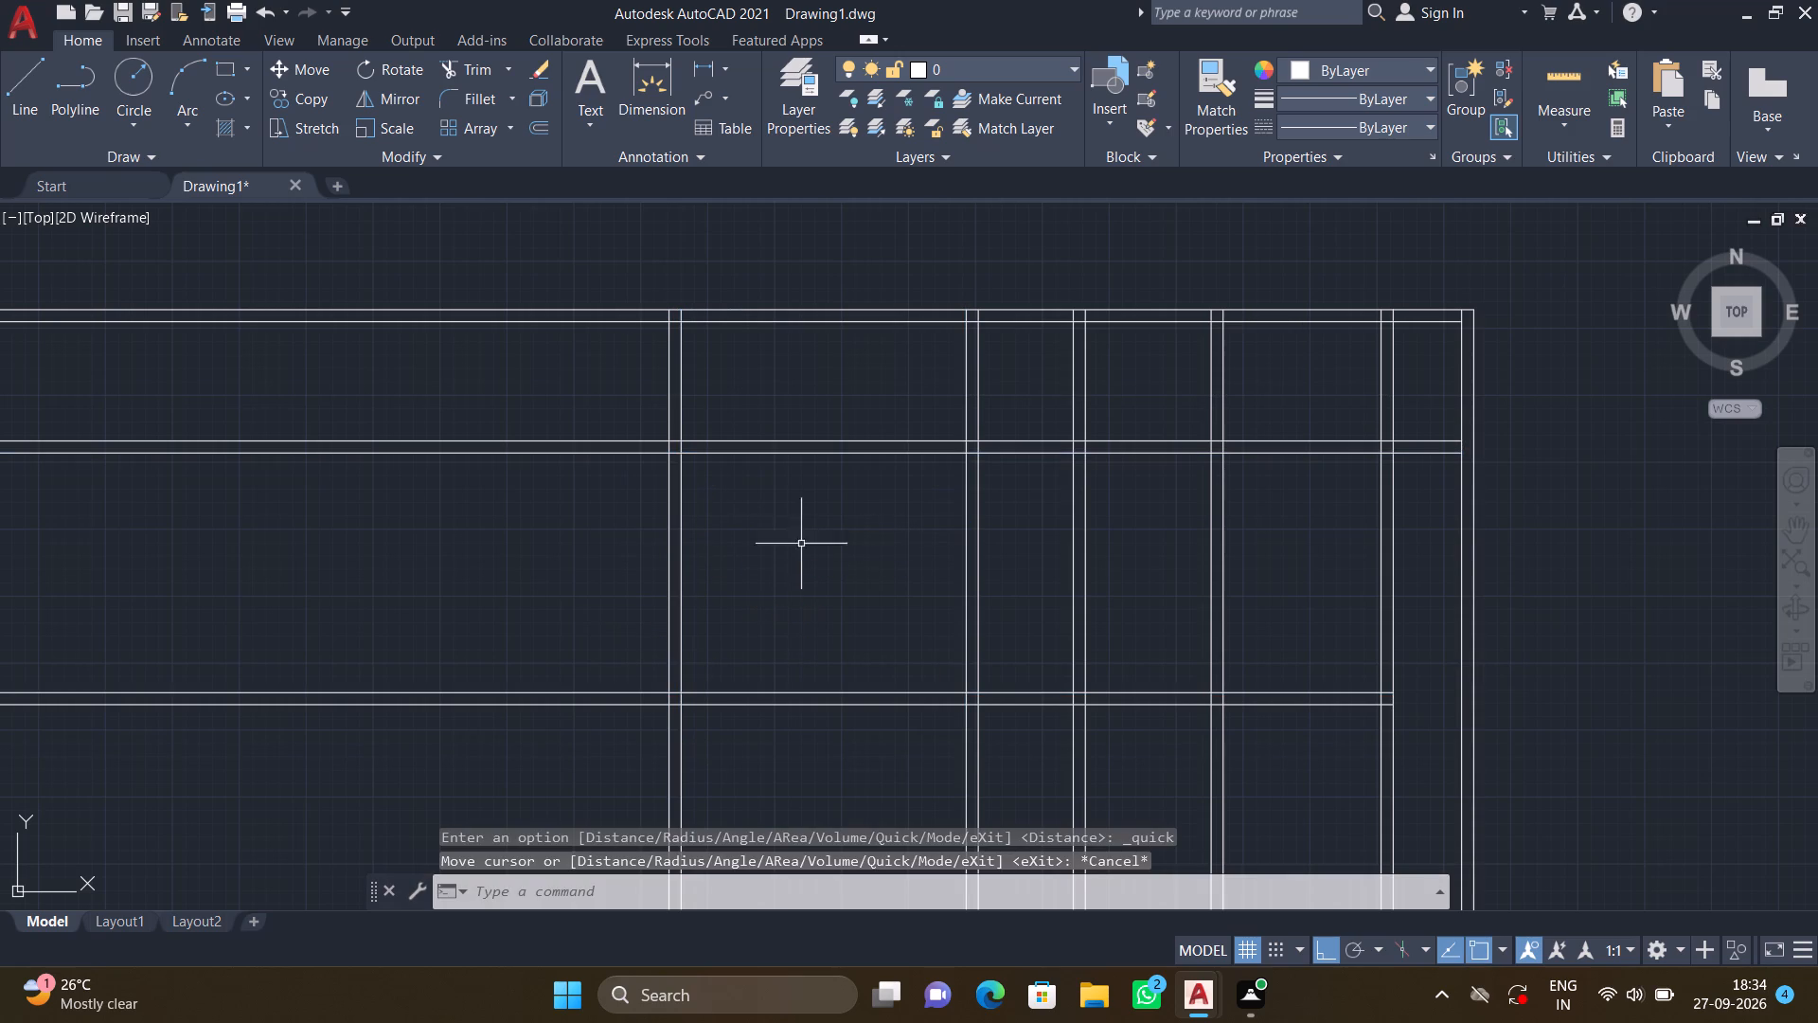
# Delete both lines of the second horizontal interior wall from the north.
pyautogui.moveTo(824, 662); pyautogui.dragTo(849, 555, button='middle')
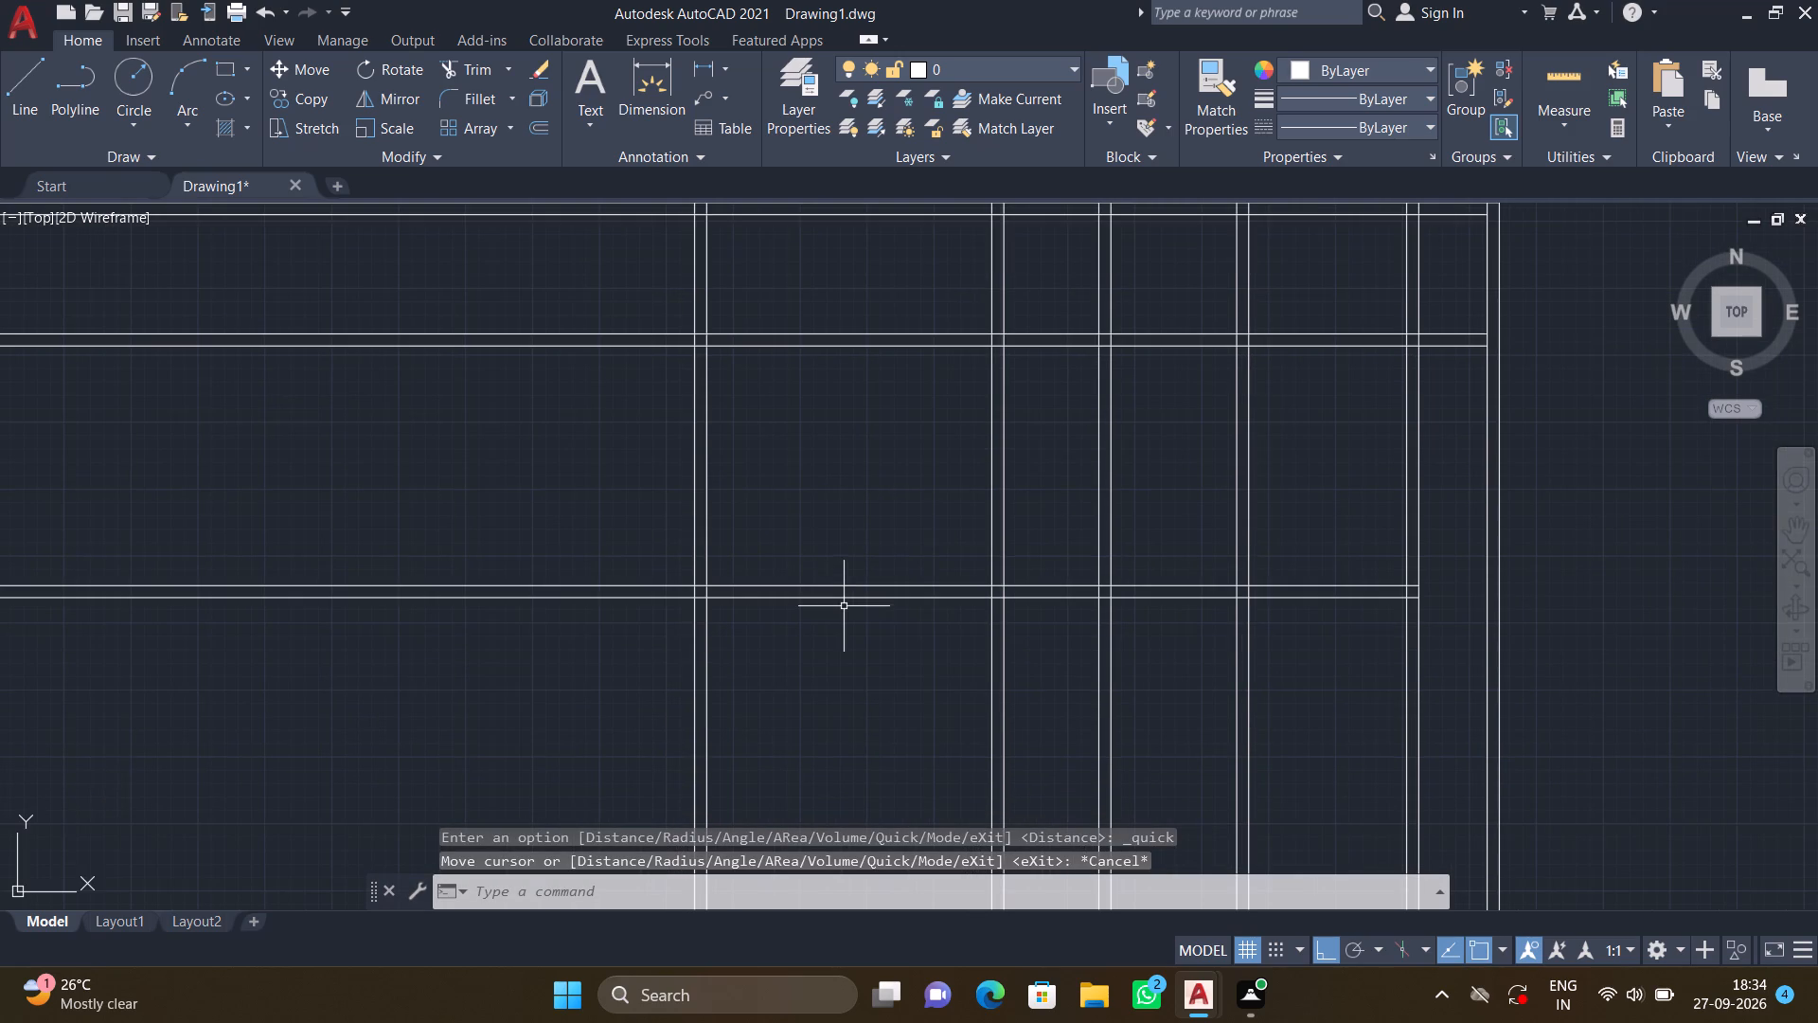
pyautogui.click(845, 586)
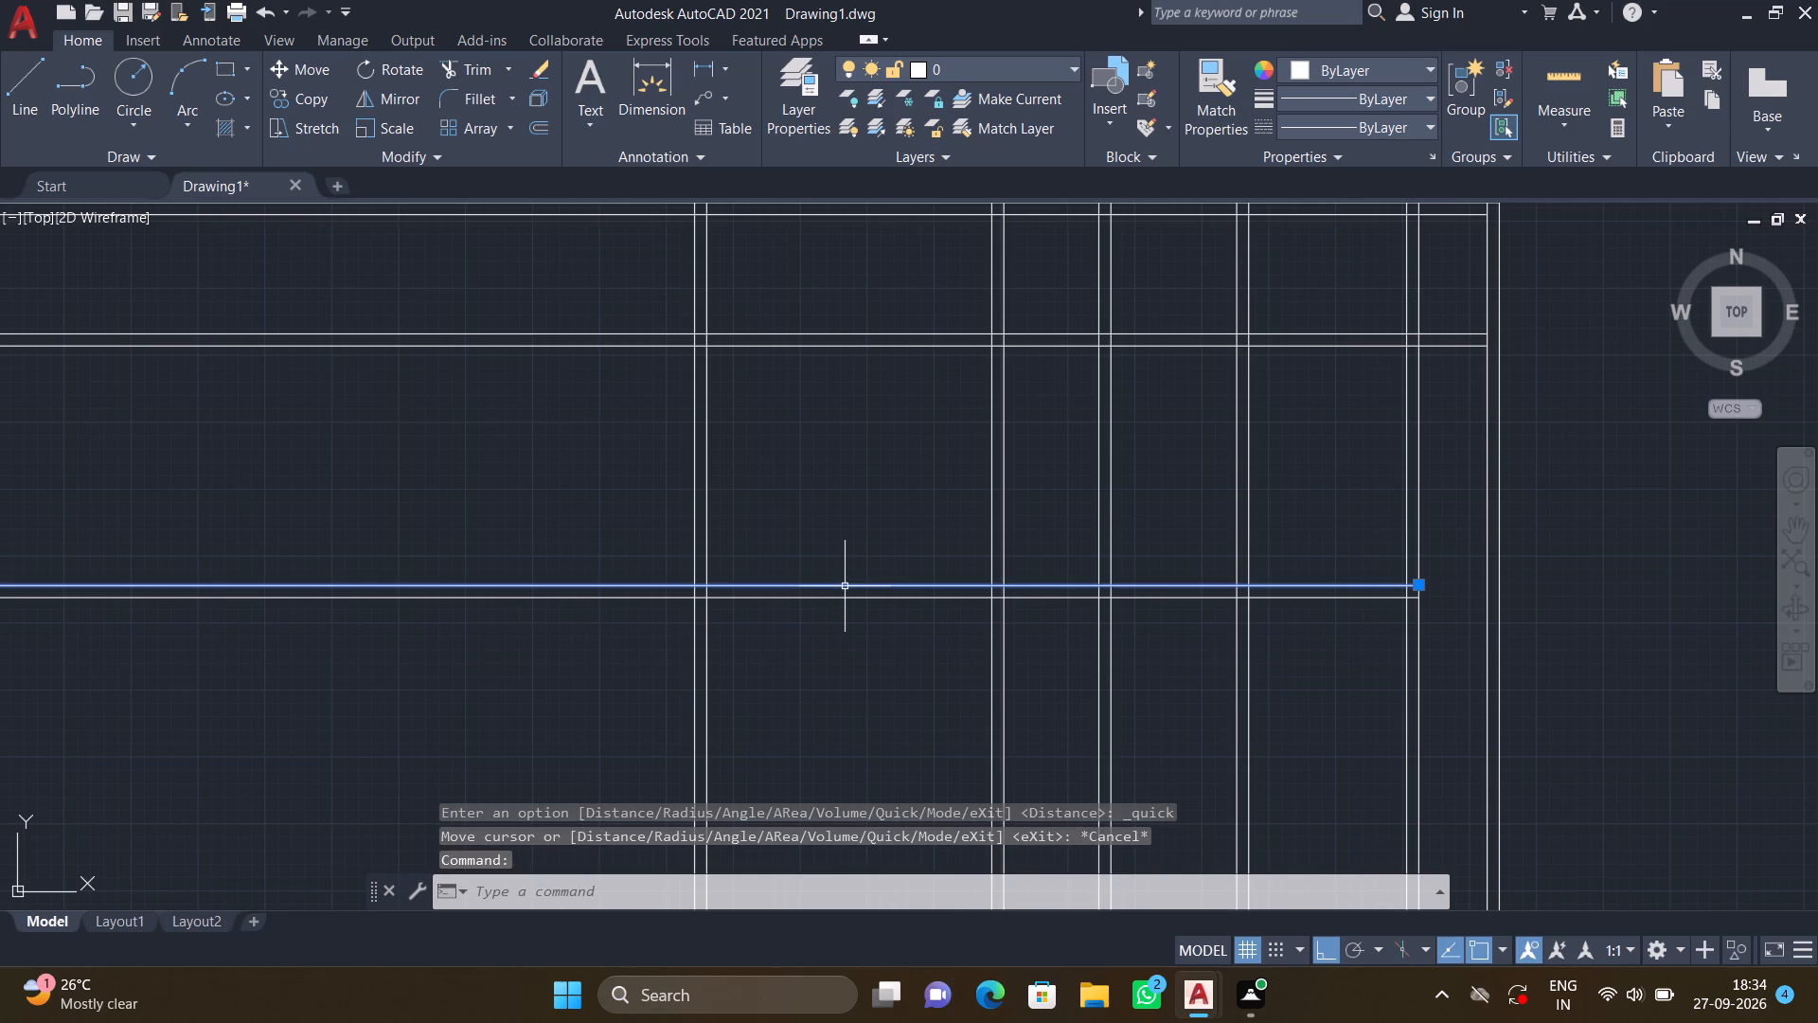
pyautogui.press('Delete')
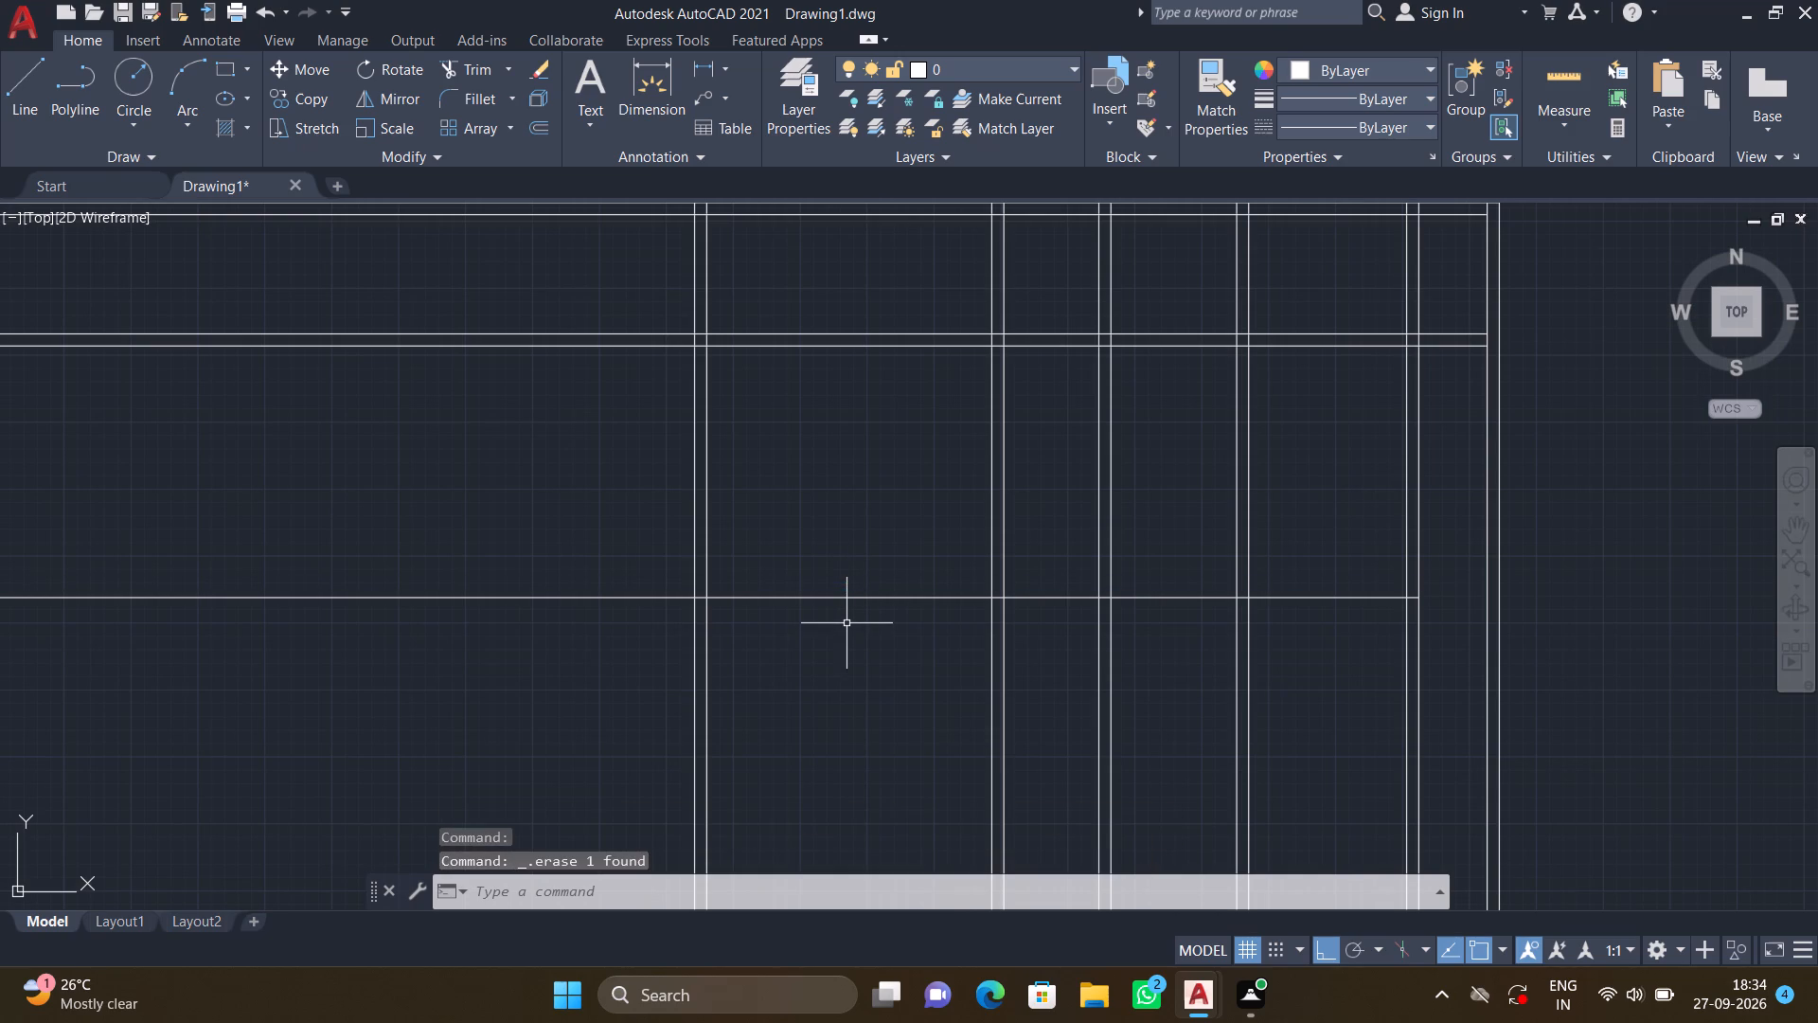
pyautogui.click(846, 599)
pyautogui.press('Delete')
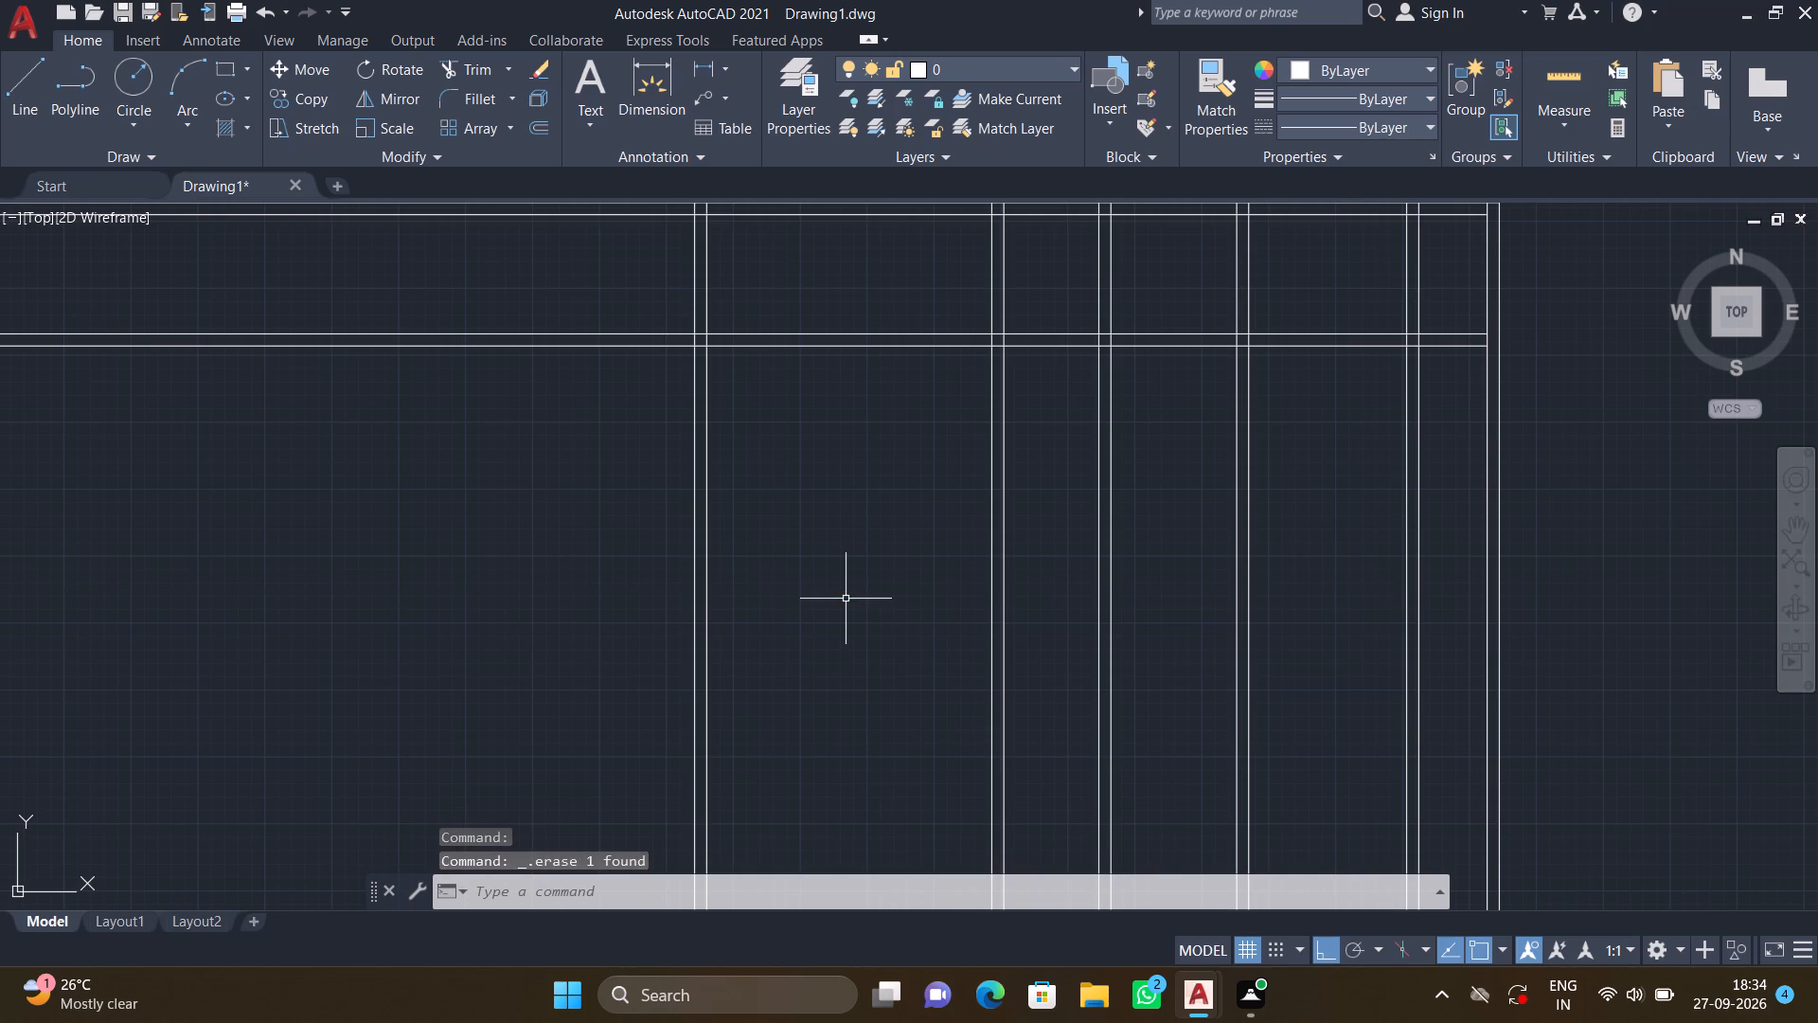
# Offset the western line of the westernmost double-line wall 4'11" to the west.
pyautogui.press('o')
pyautogui.press('Return')
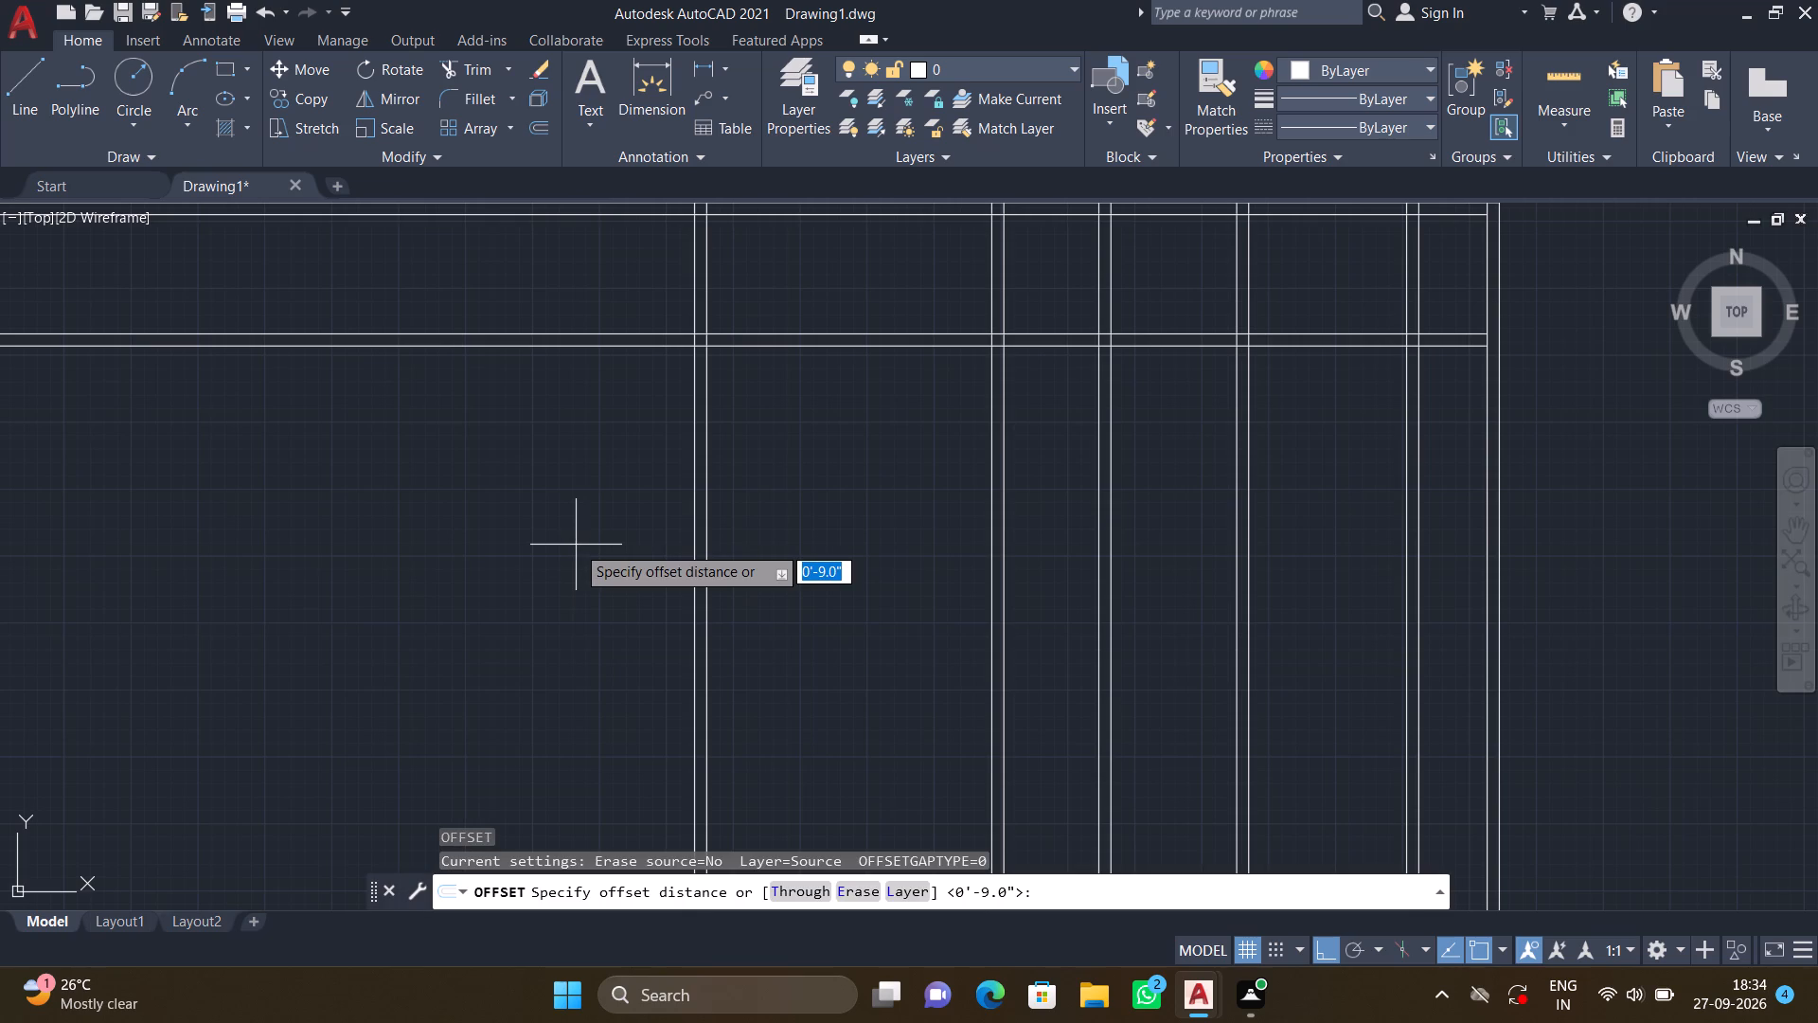
pyautogui.write("4'")
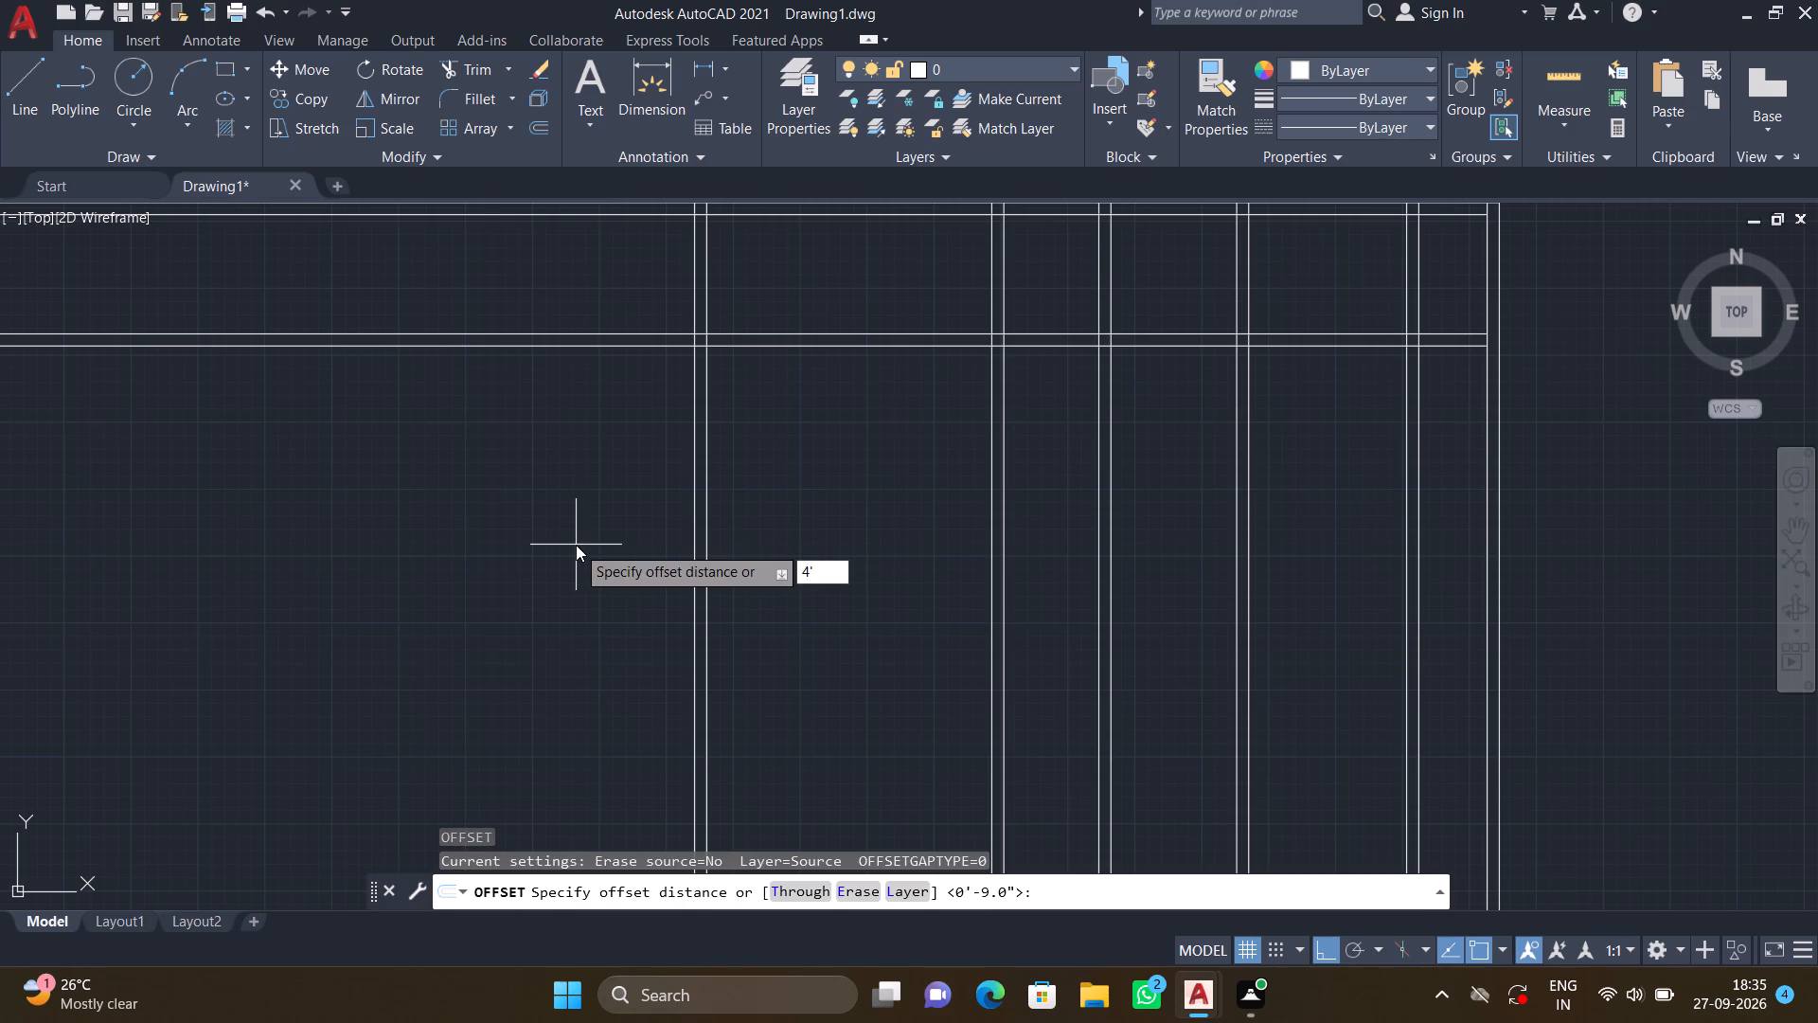
pyautogui.write('11"')
pyautogui.press('Return')
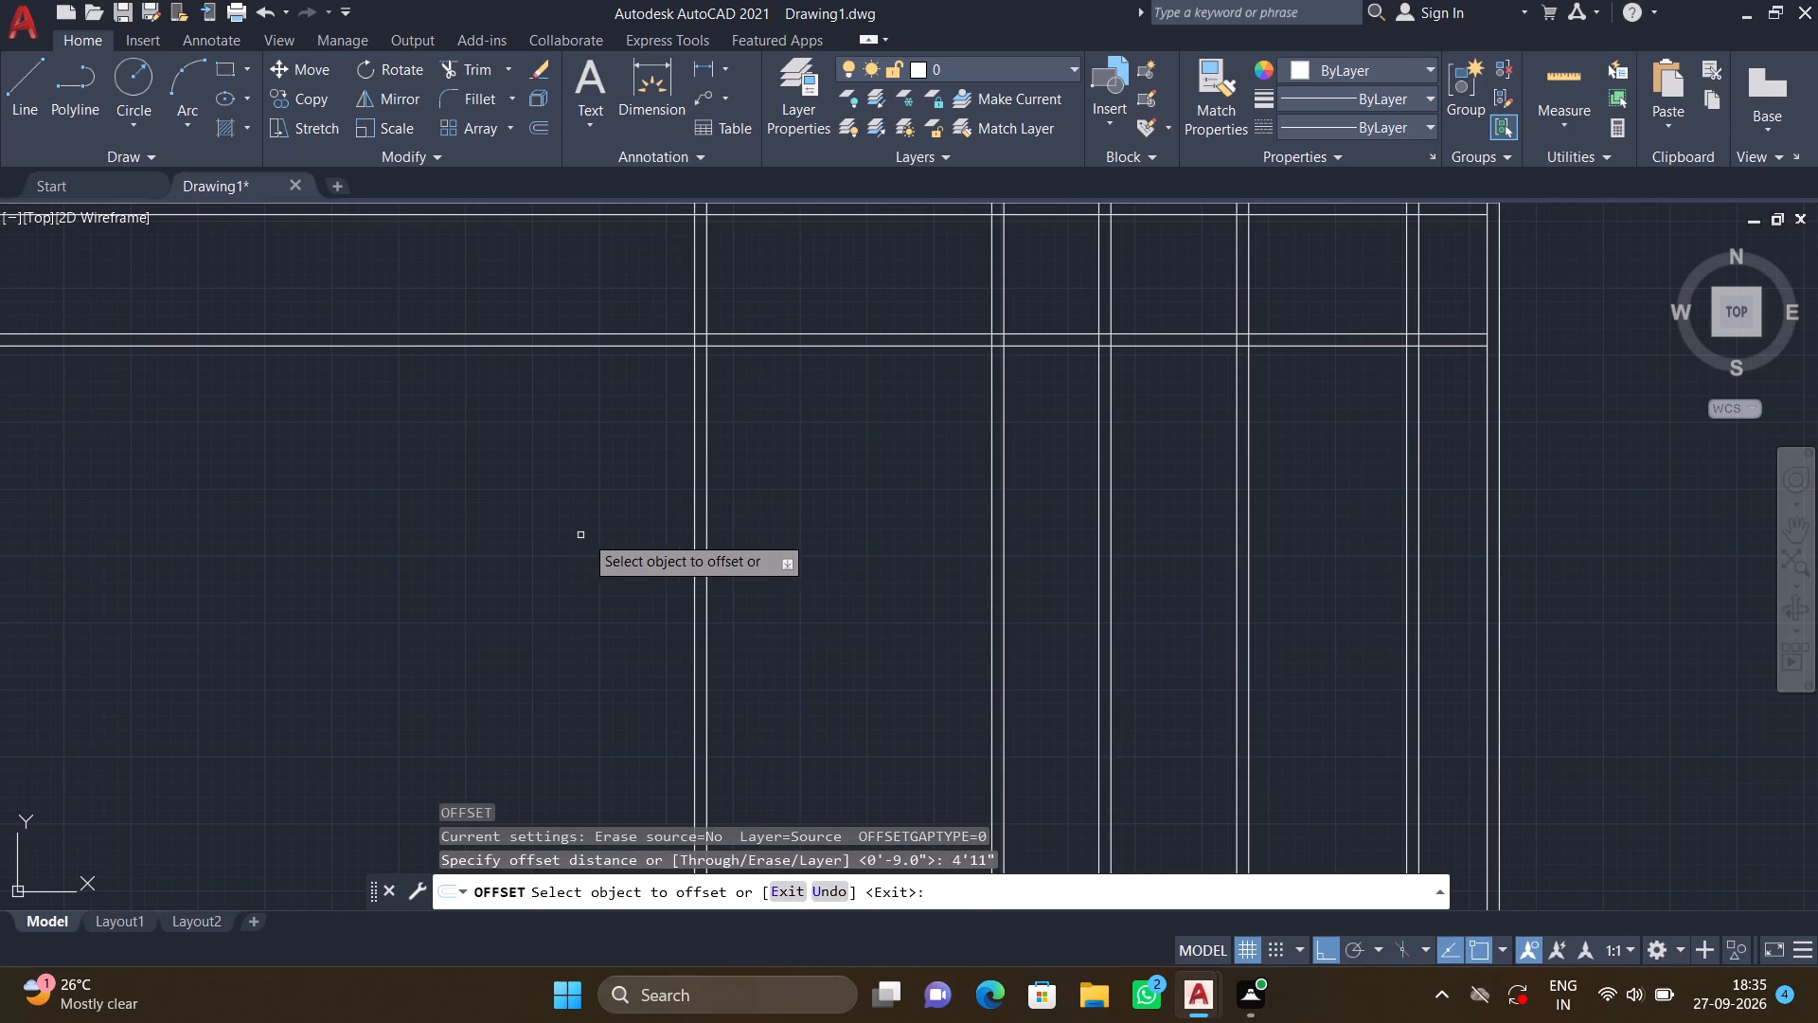
pyautogui.click(693, 539)
pyautogui.click(495, 522)
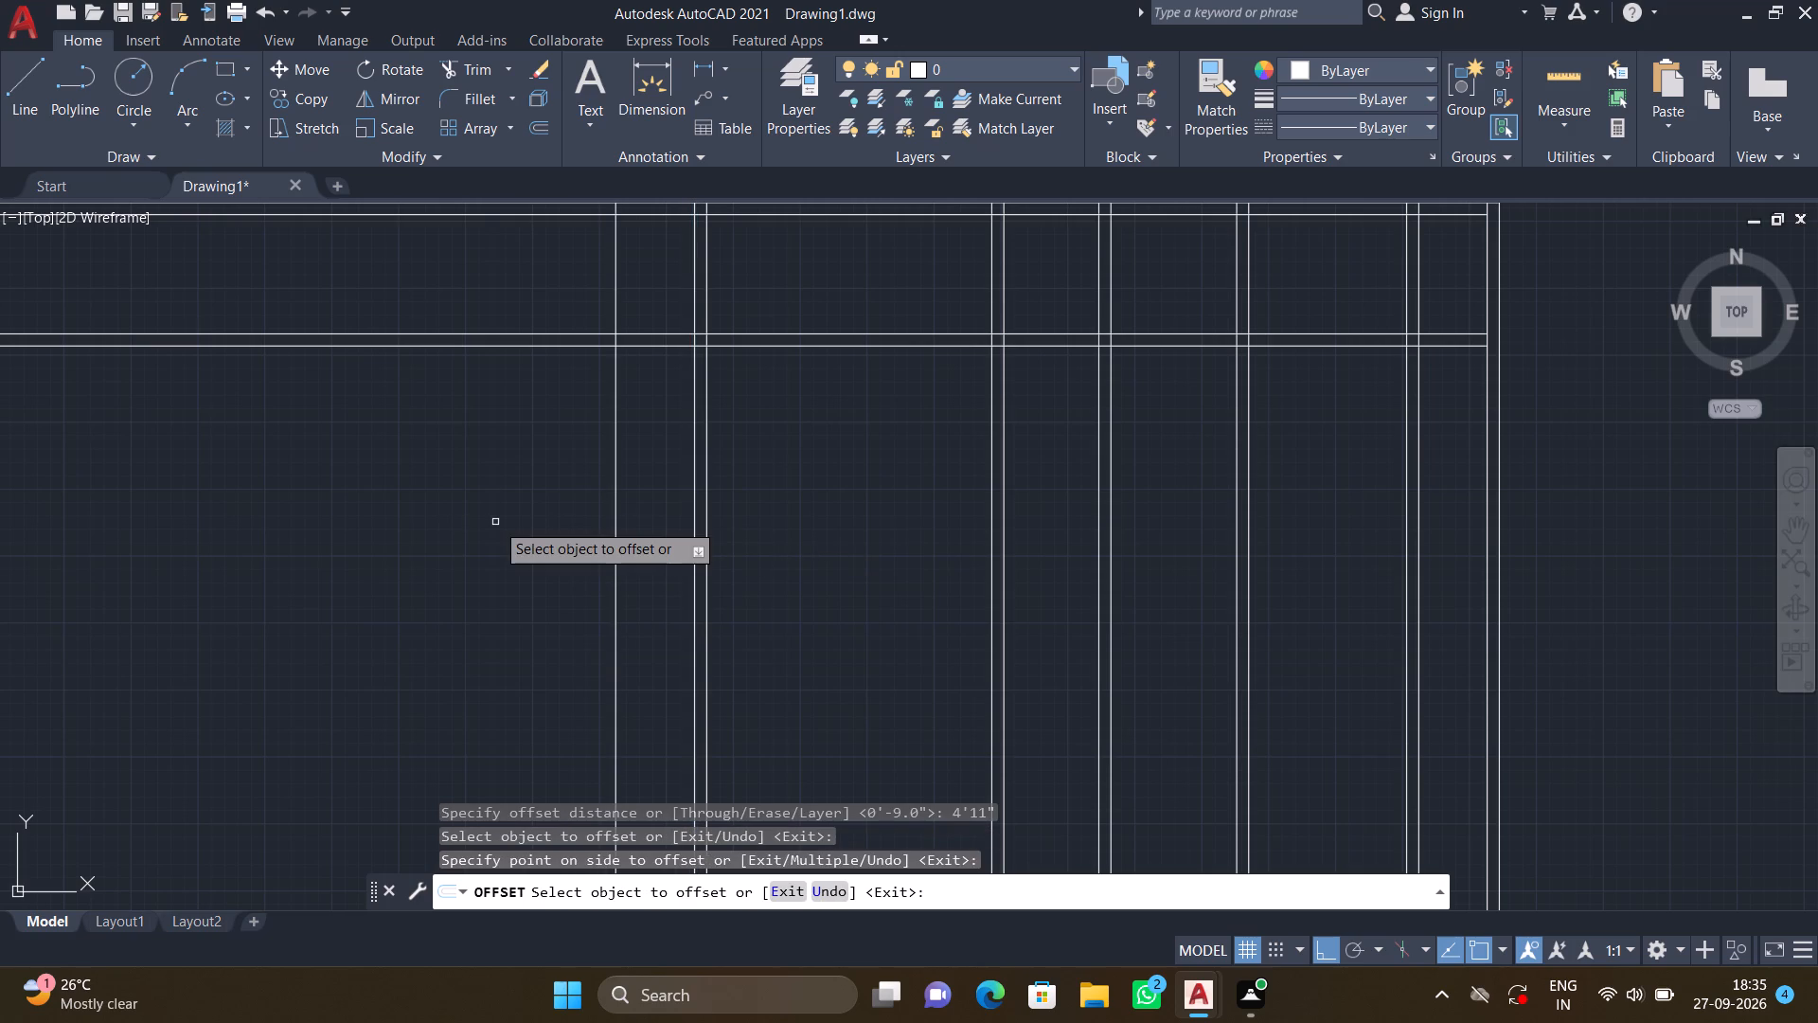
pyautogui.press('Return')
# Offset the new westernmost vertical line 9" to the west to form a double-line wall.
pyautogui.press('o')
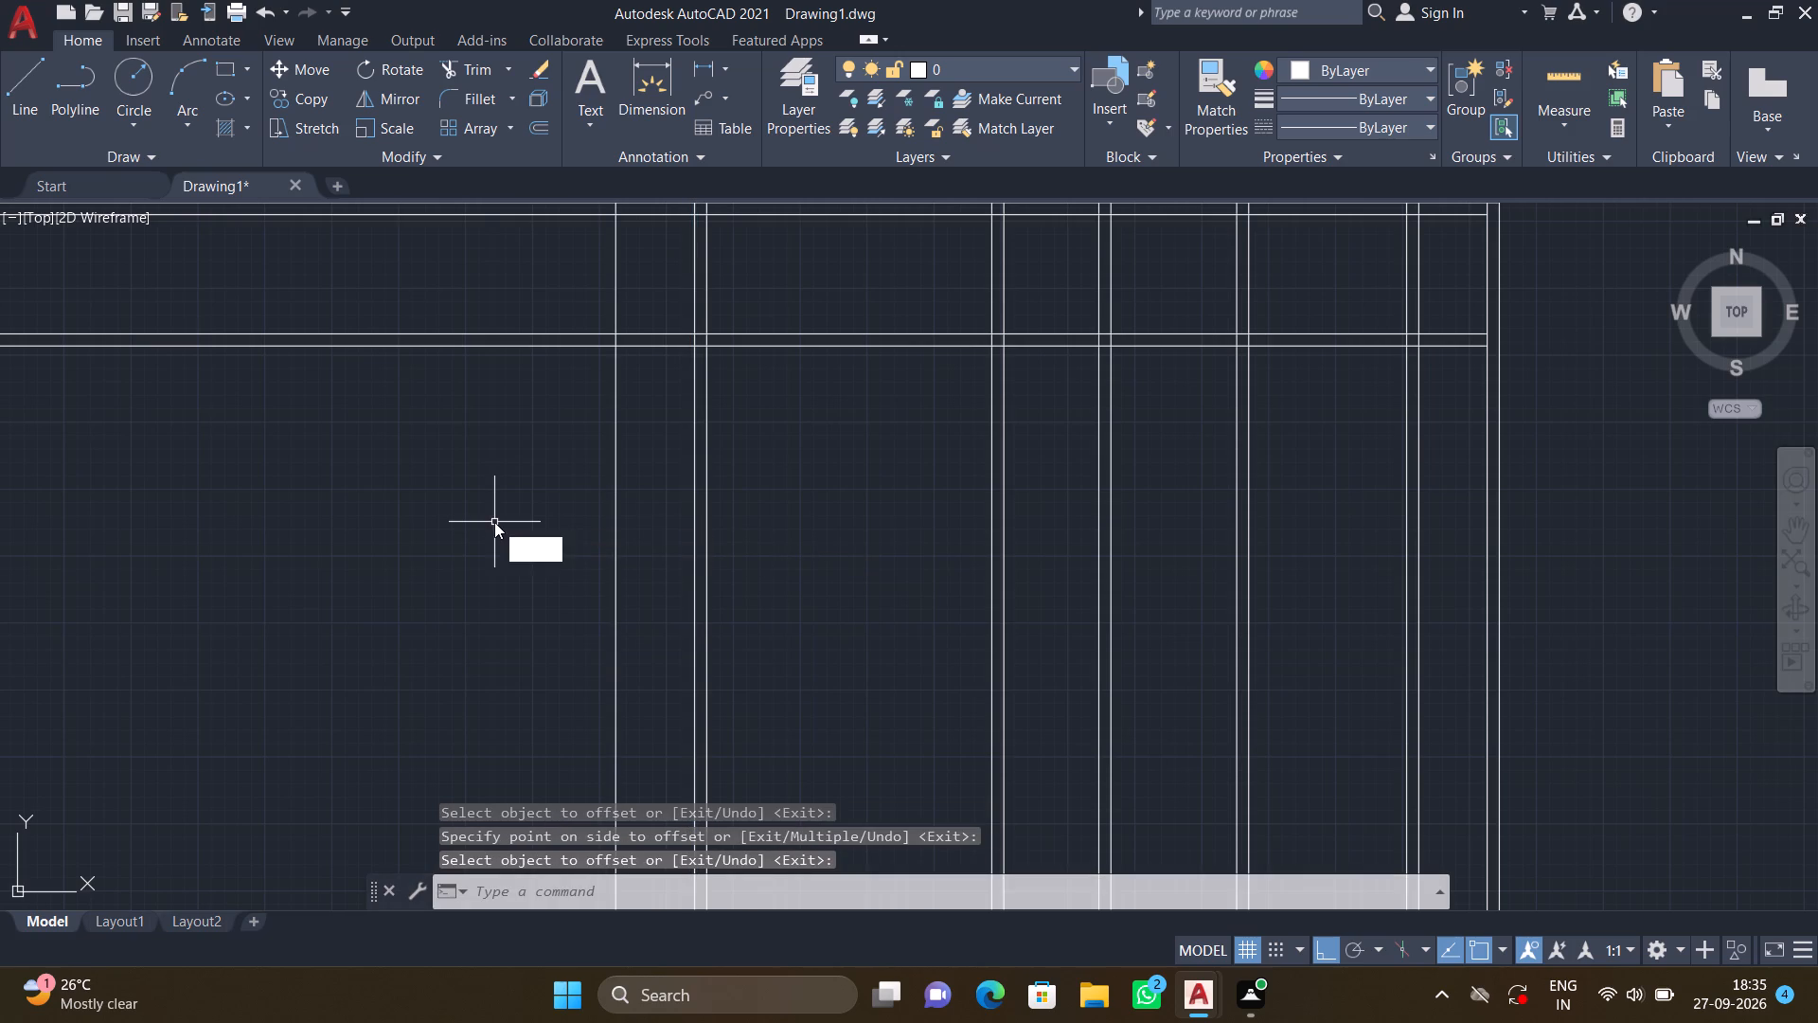
pyautogui.press('Return')
pyautogui.write('9"')
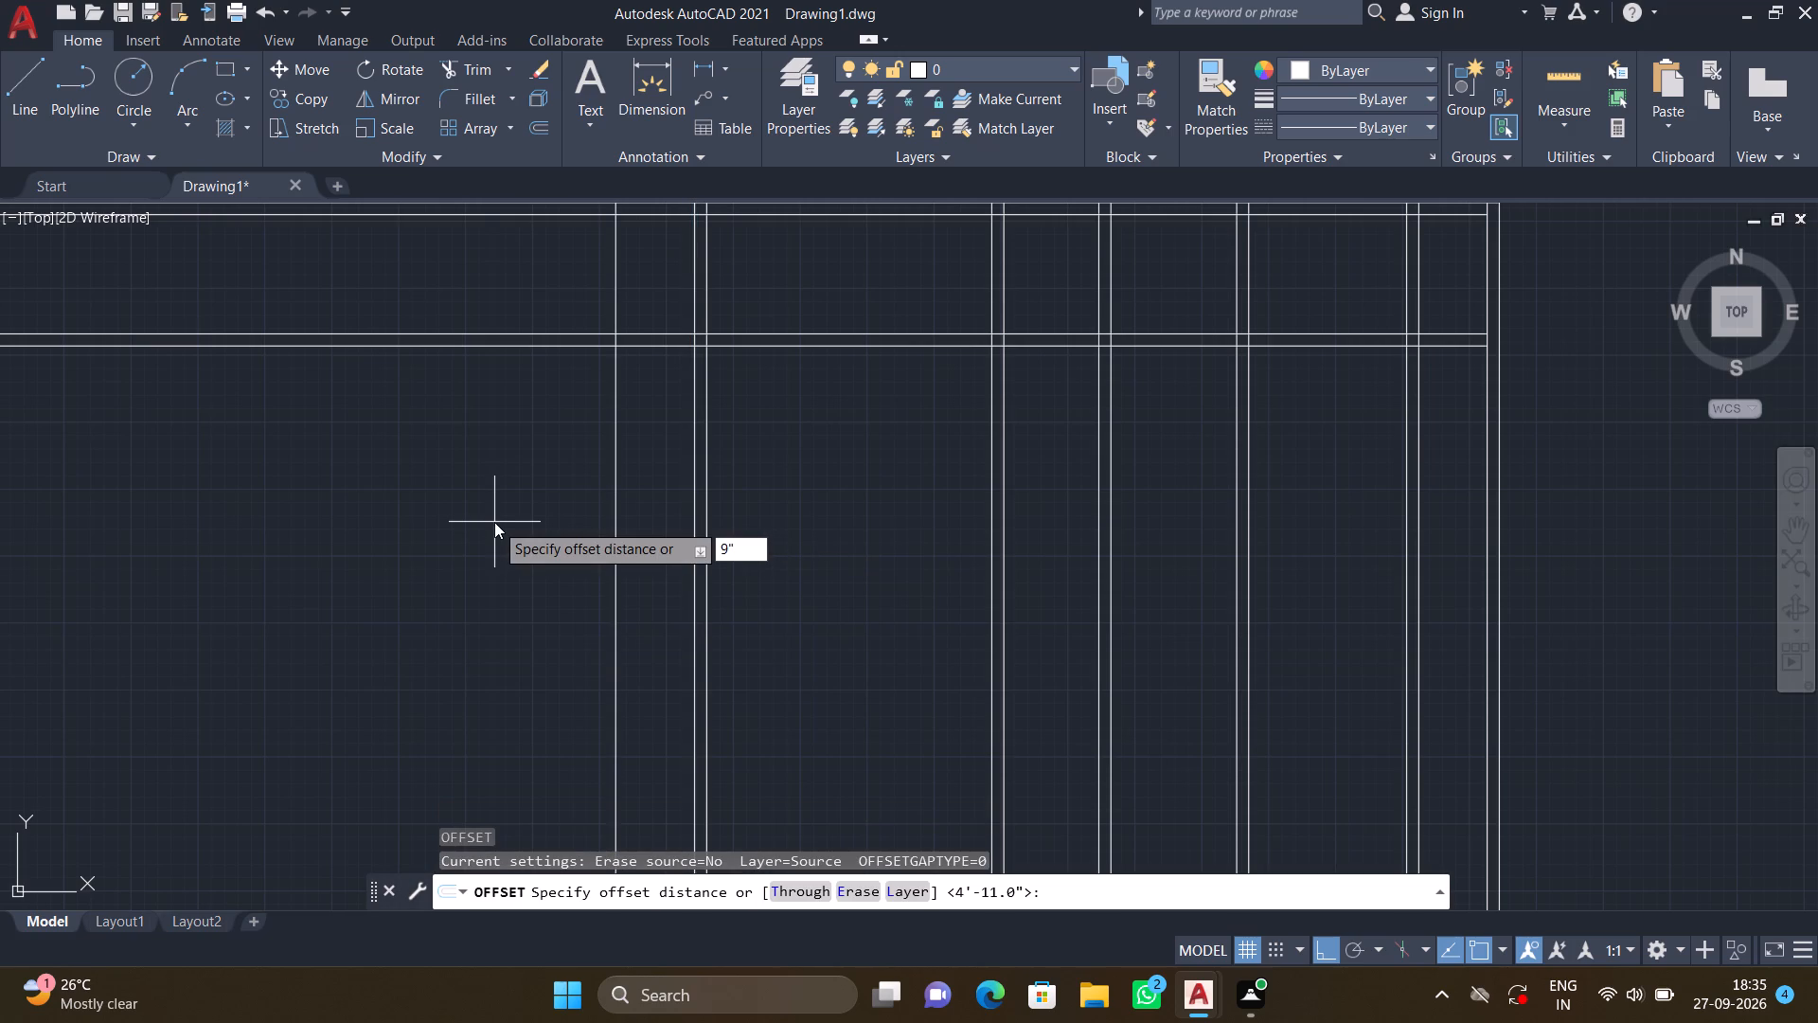
pyautogui.press('Return')
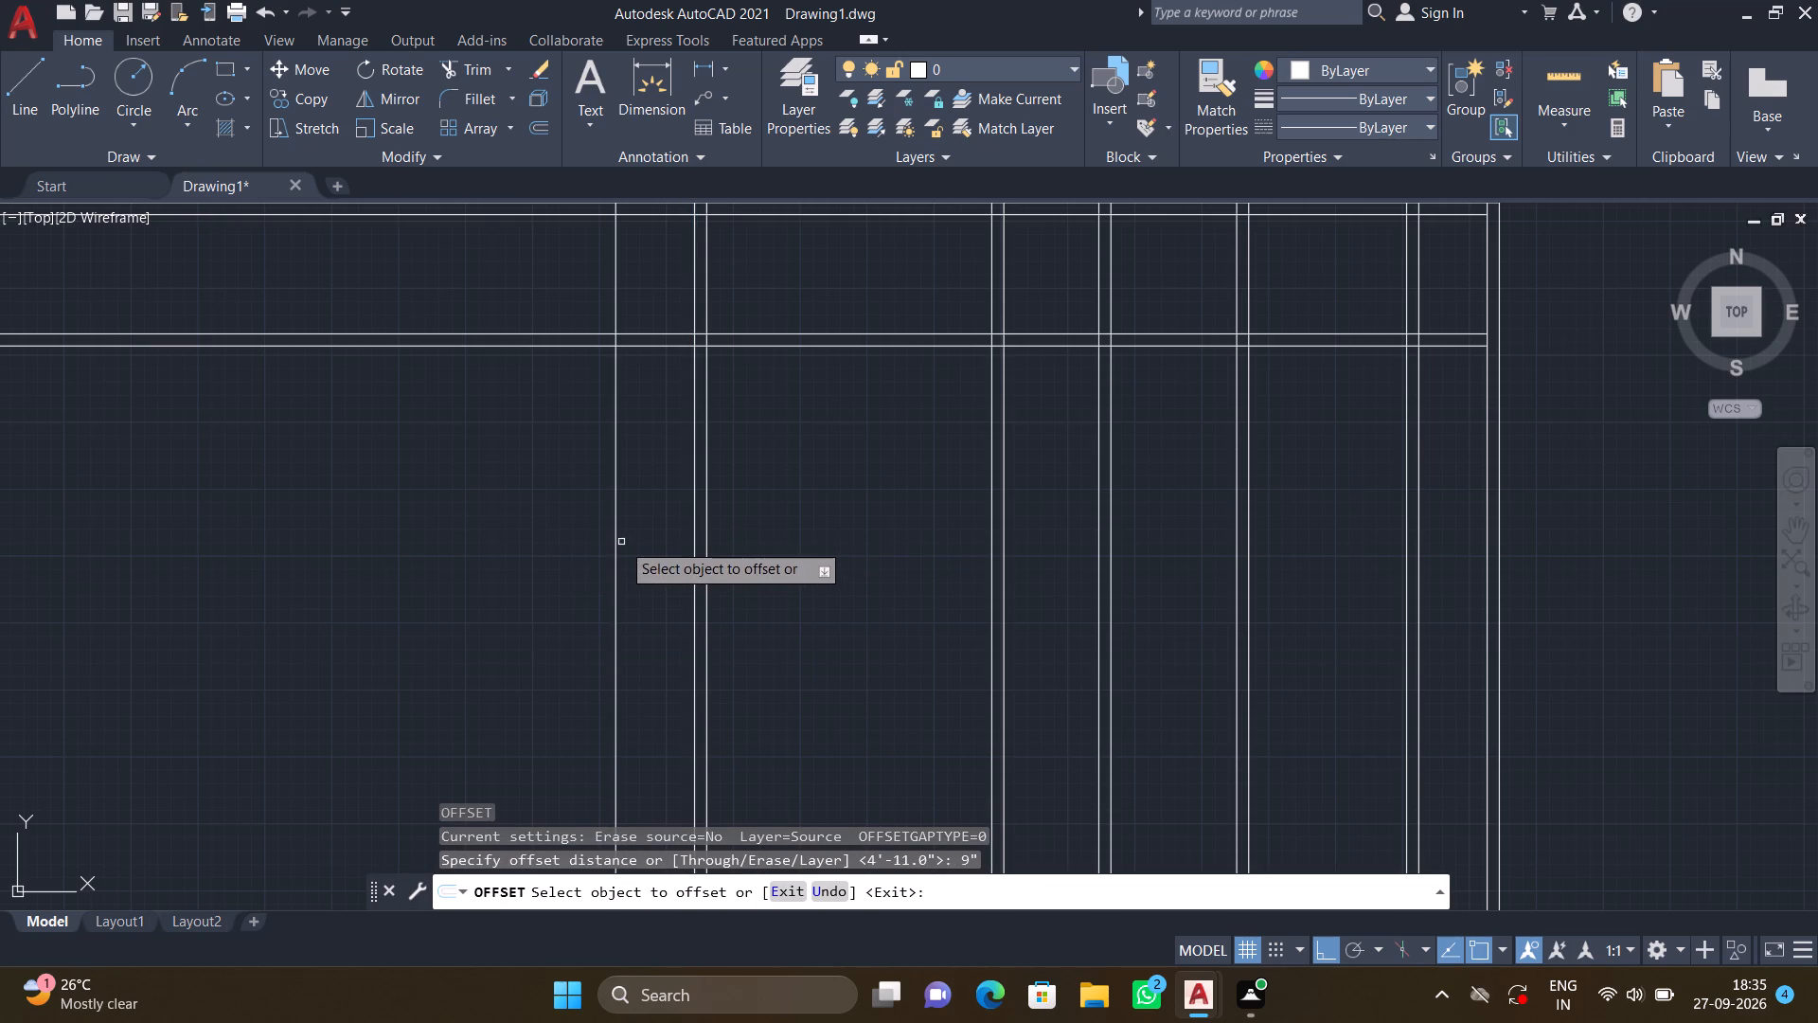
pyautogui.click(615, 533)
pyautogui.click(376, 531)
pyautogui.press('Return')
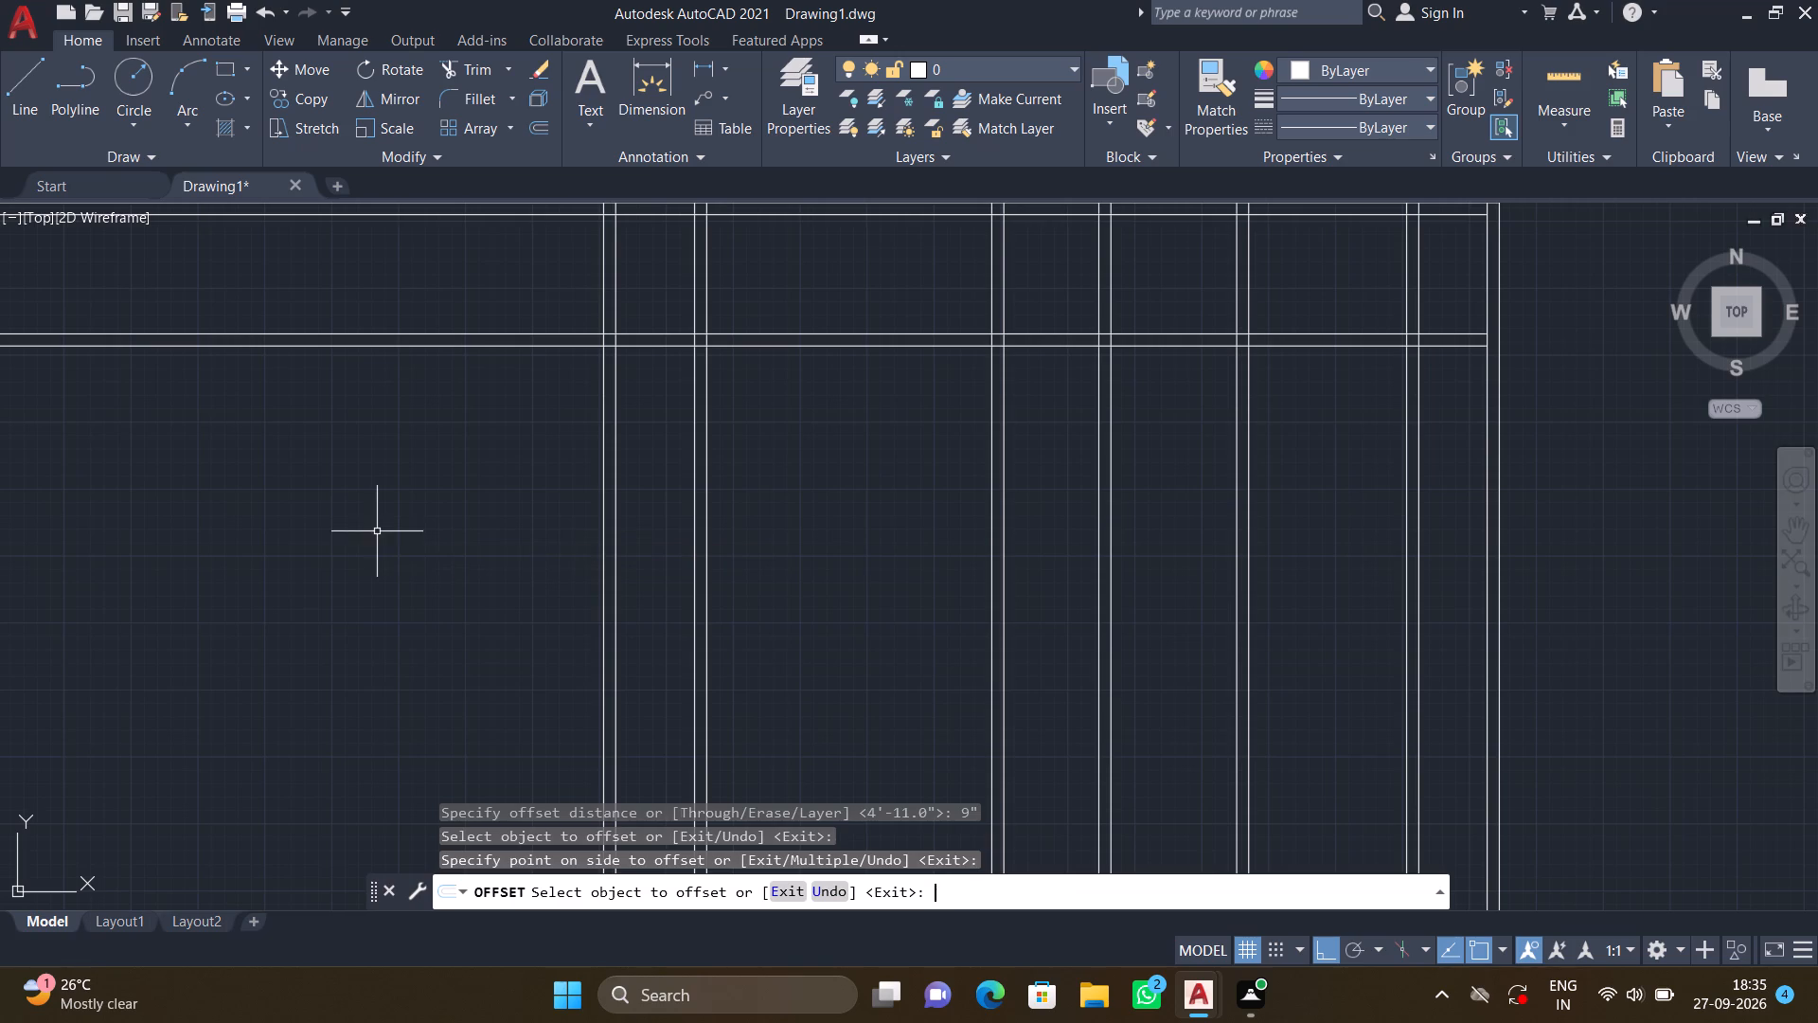
# Trim the northern outer wall and first horizontal interior wall lines that run west past the new westernmost wall.
pyautogui.scroll(-3, 450, 501)
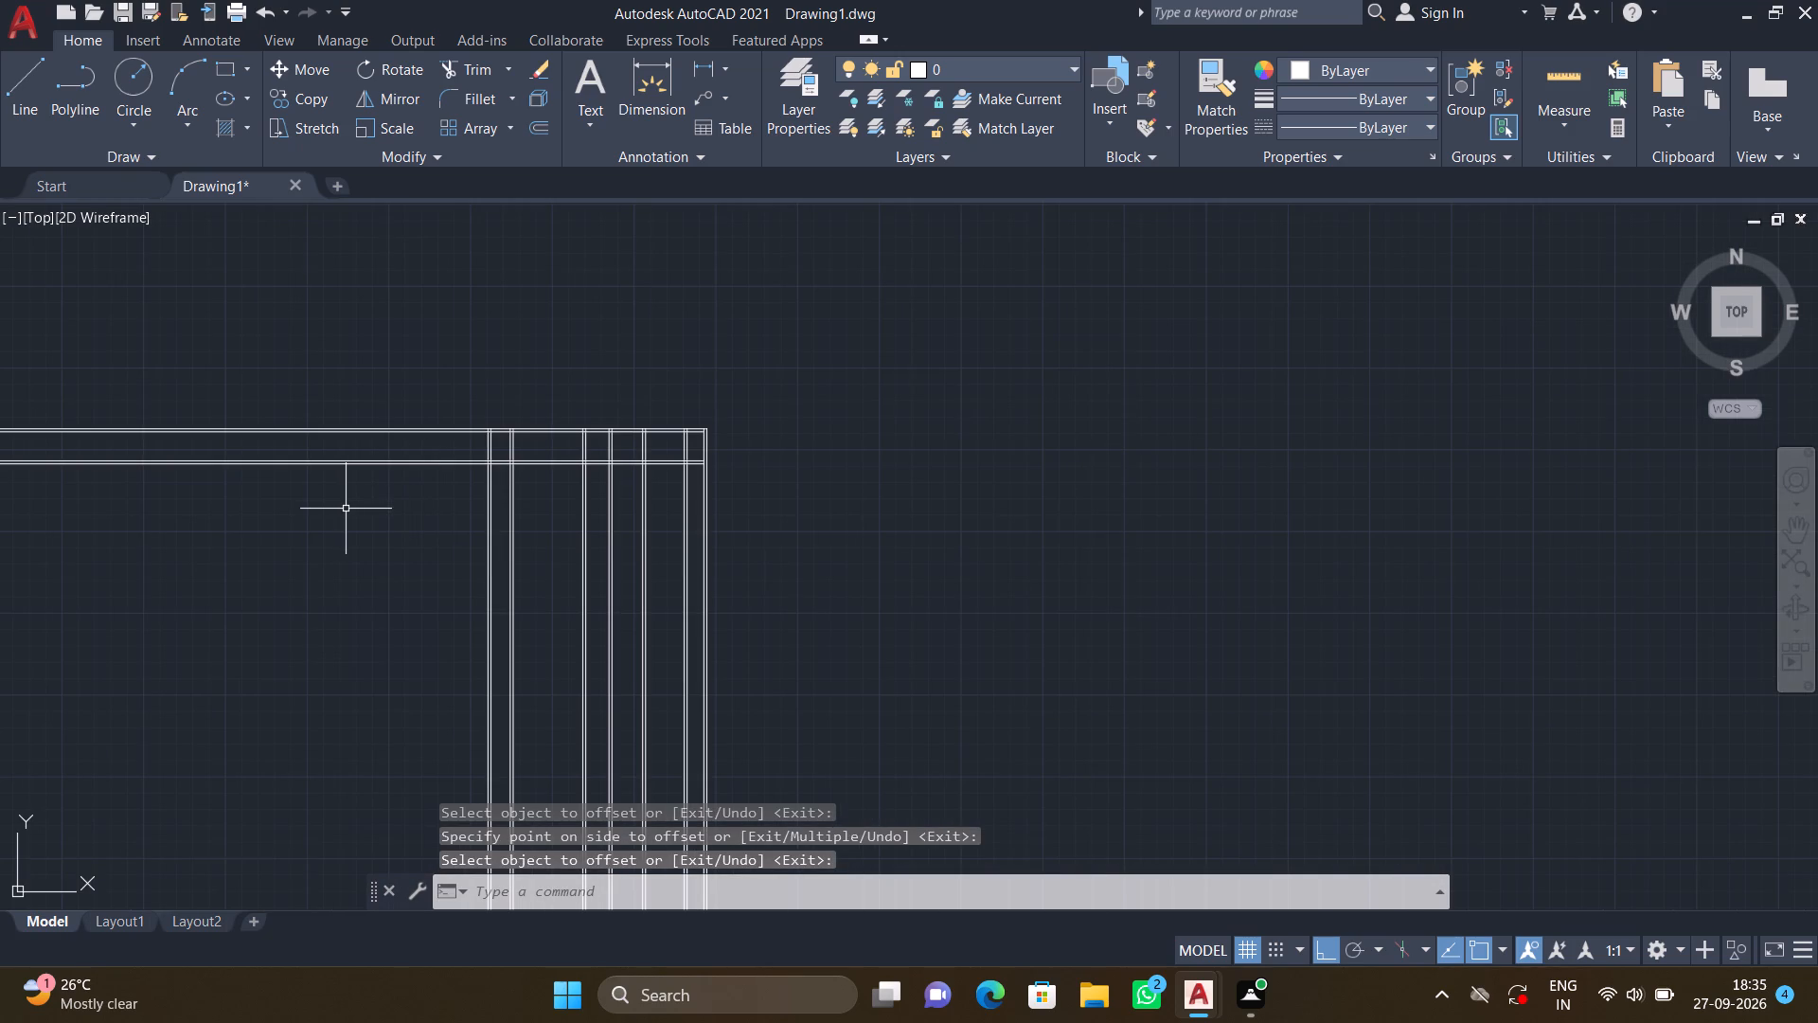
pyautogui.write('TR')
pyautogui.press('Return')
pyautogui.click(374, 401)
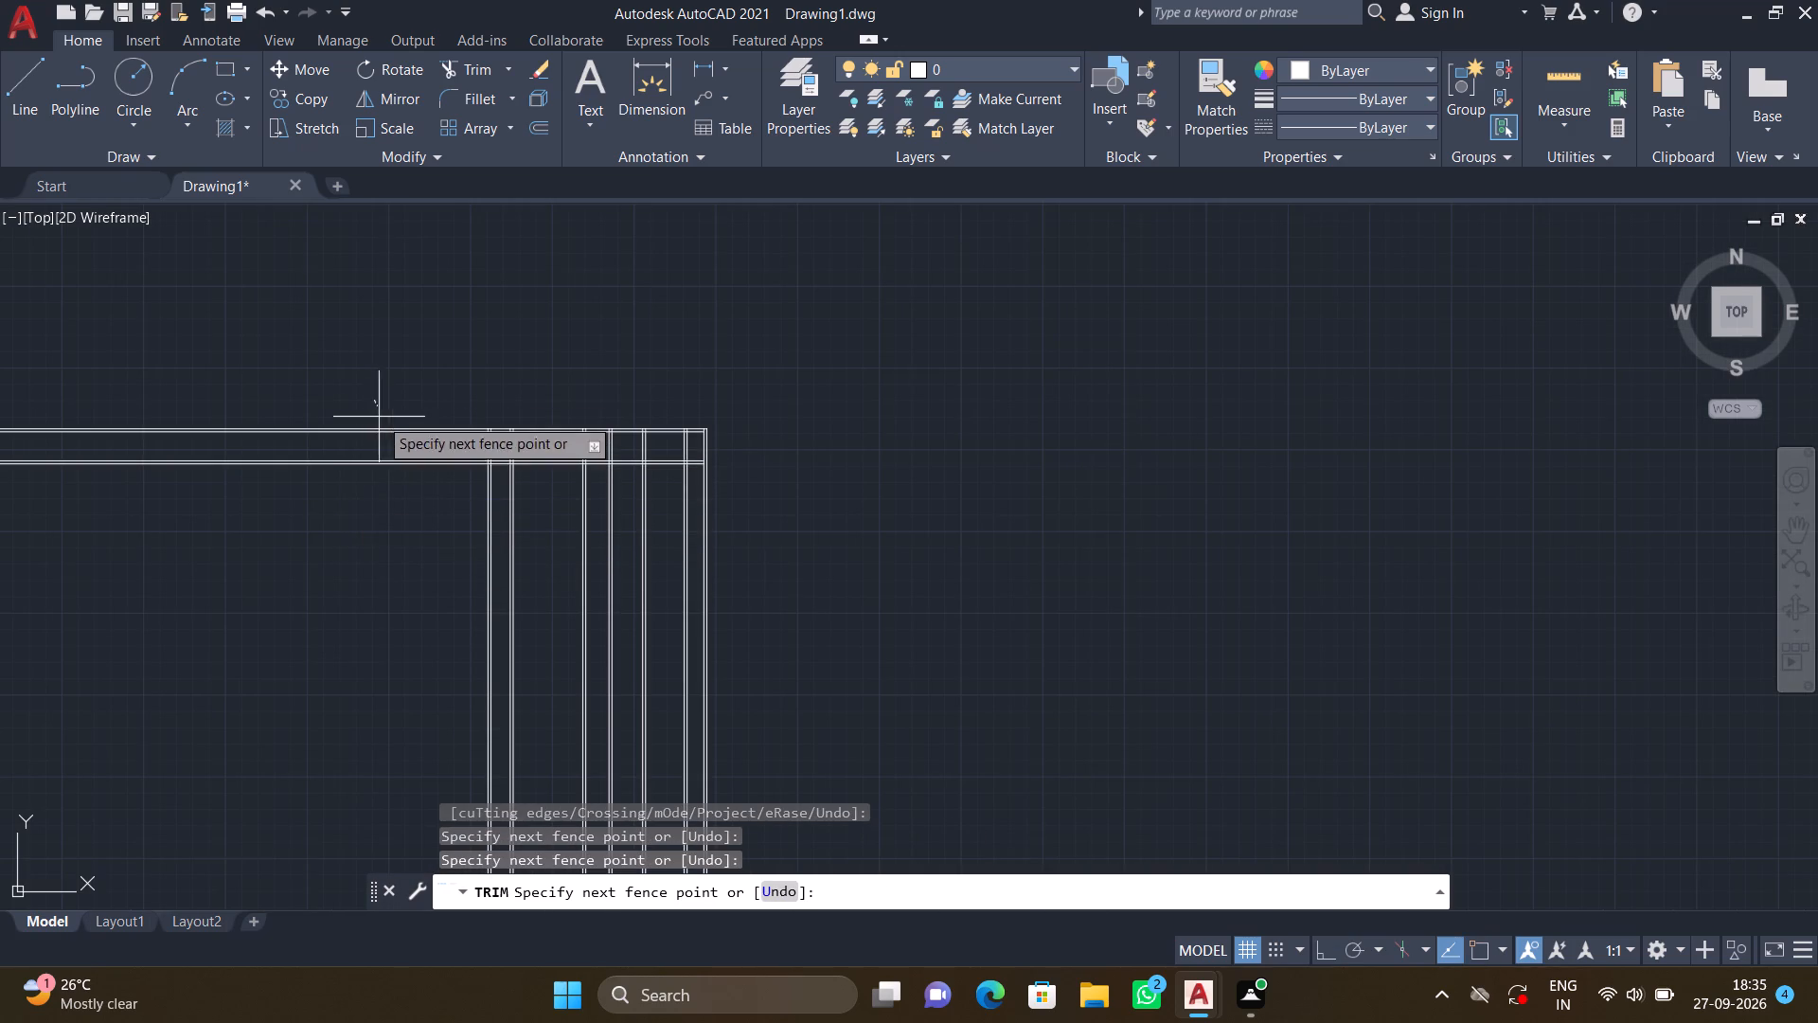
pyautogui.click(376, 537)
pyautogui.press('Return')
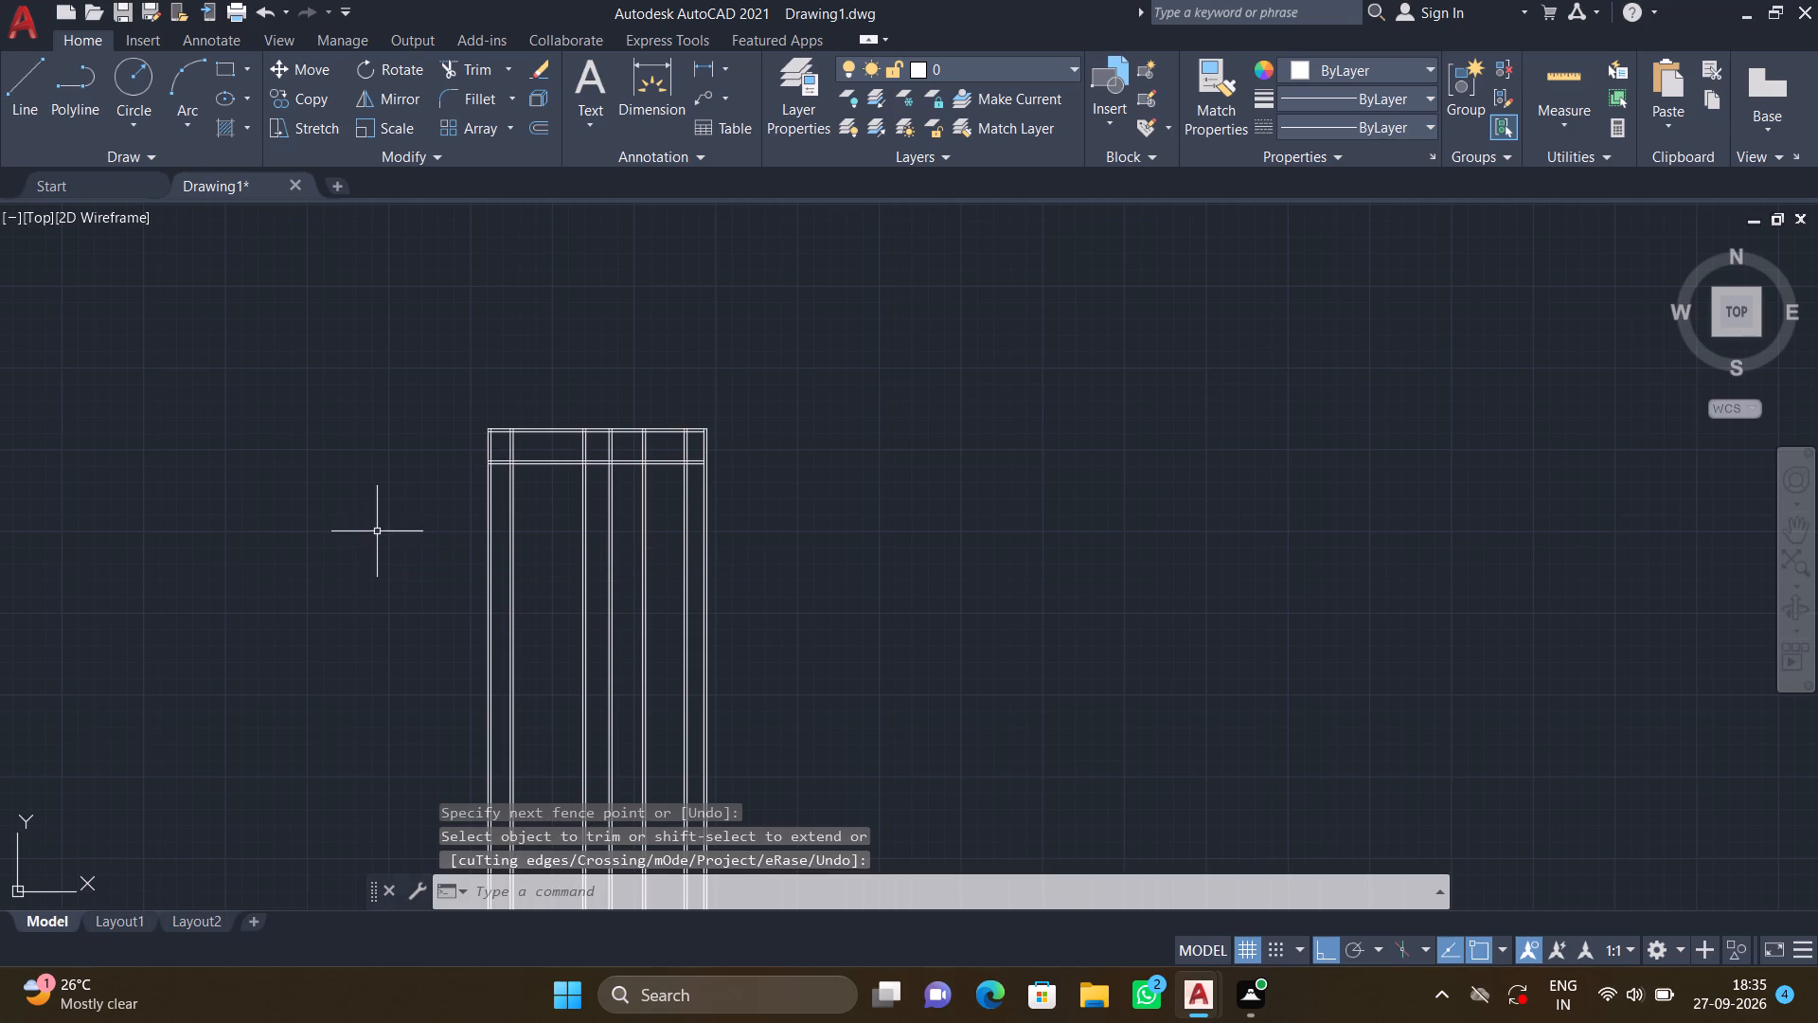
# Measure the width and depth of the northwest corner room with Quick Measure.
pyautogui.scroll(3, 500, 488)
pyautogui.moveTo(449, 489); pyautogui.dragTo(470, 454, button='middle')
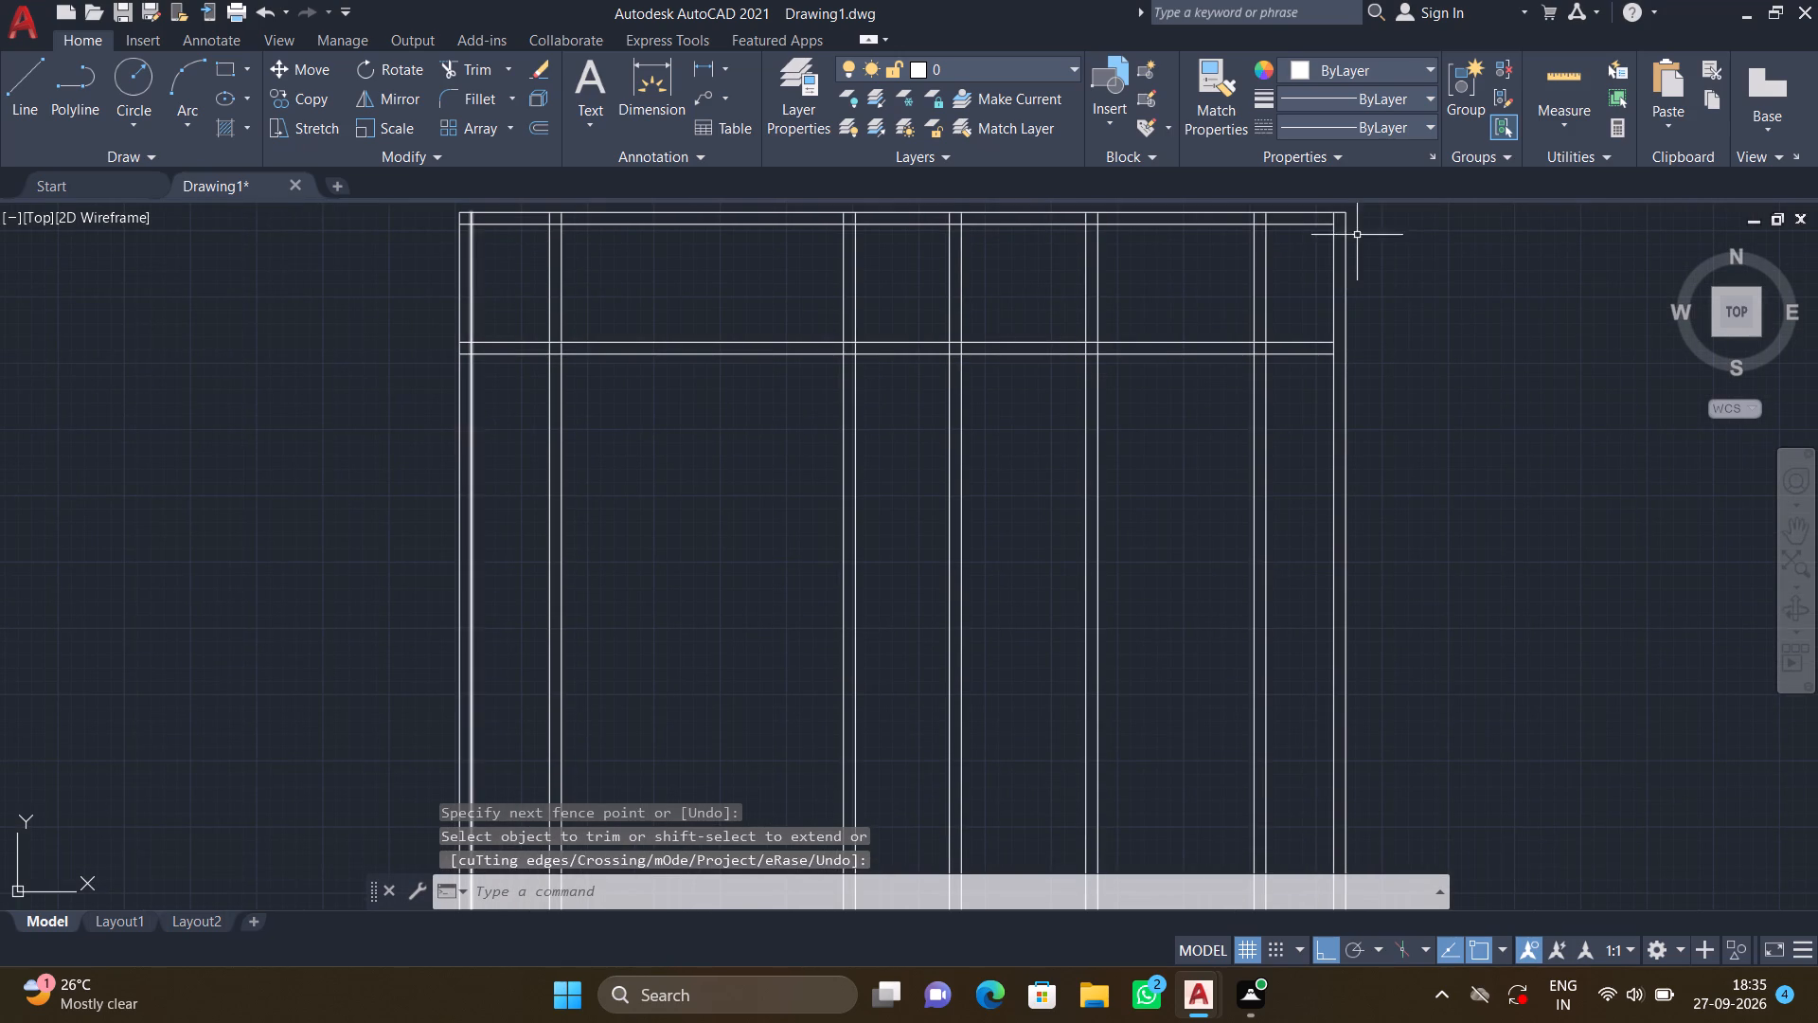
pyautogui.click(1562, 123)
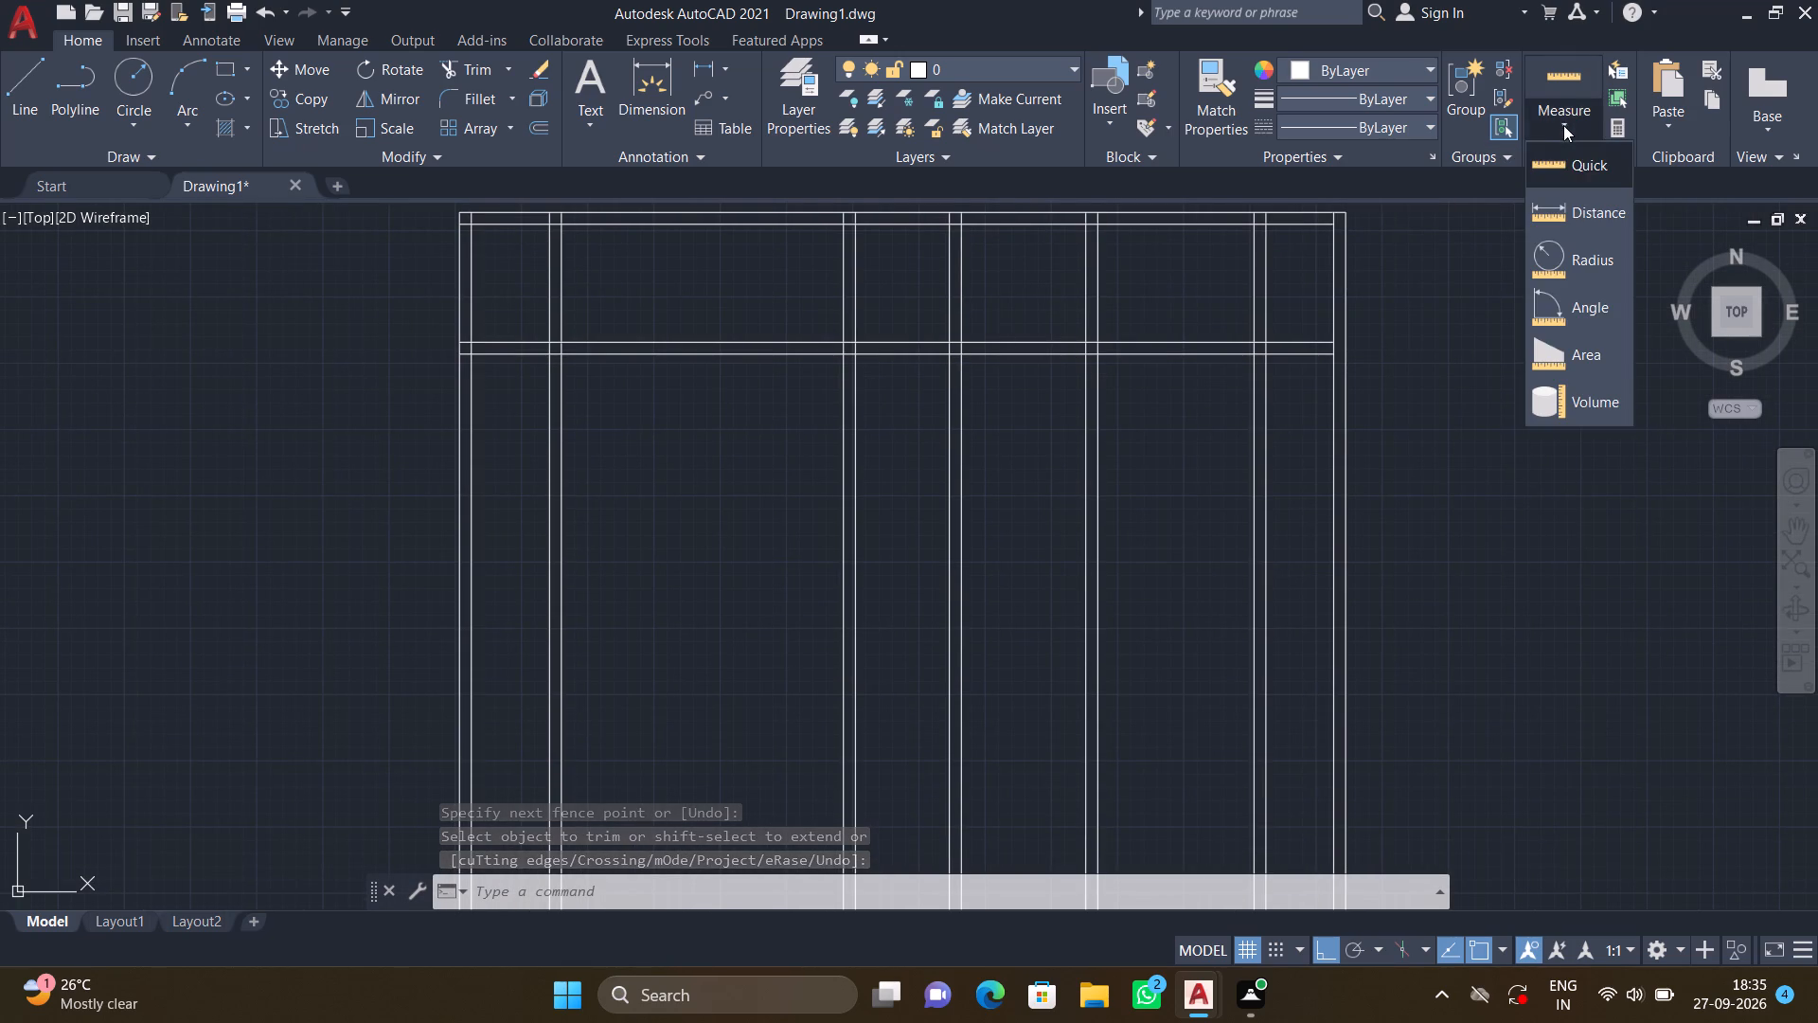
pyautogui.click(1574, 164)
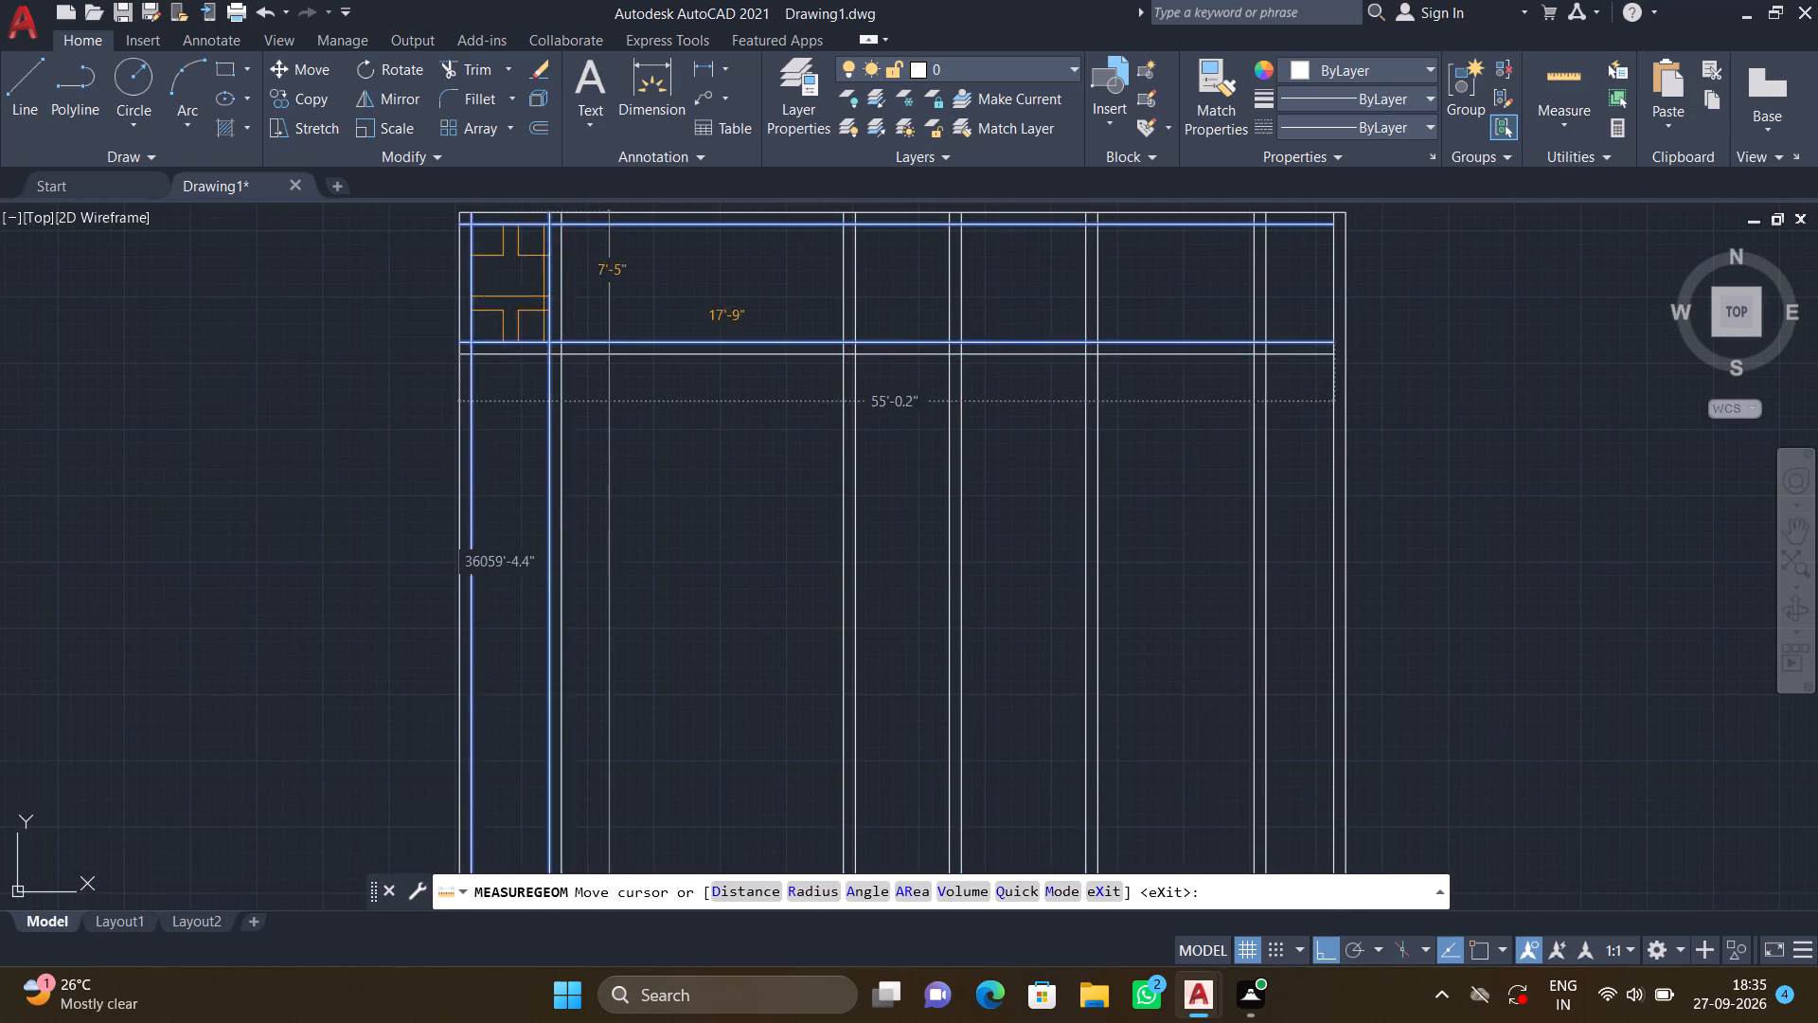
pyautogui.moveTo(561, 297); pyautogui.dragTo(710, 495, button='middle')
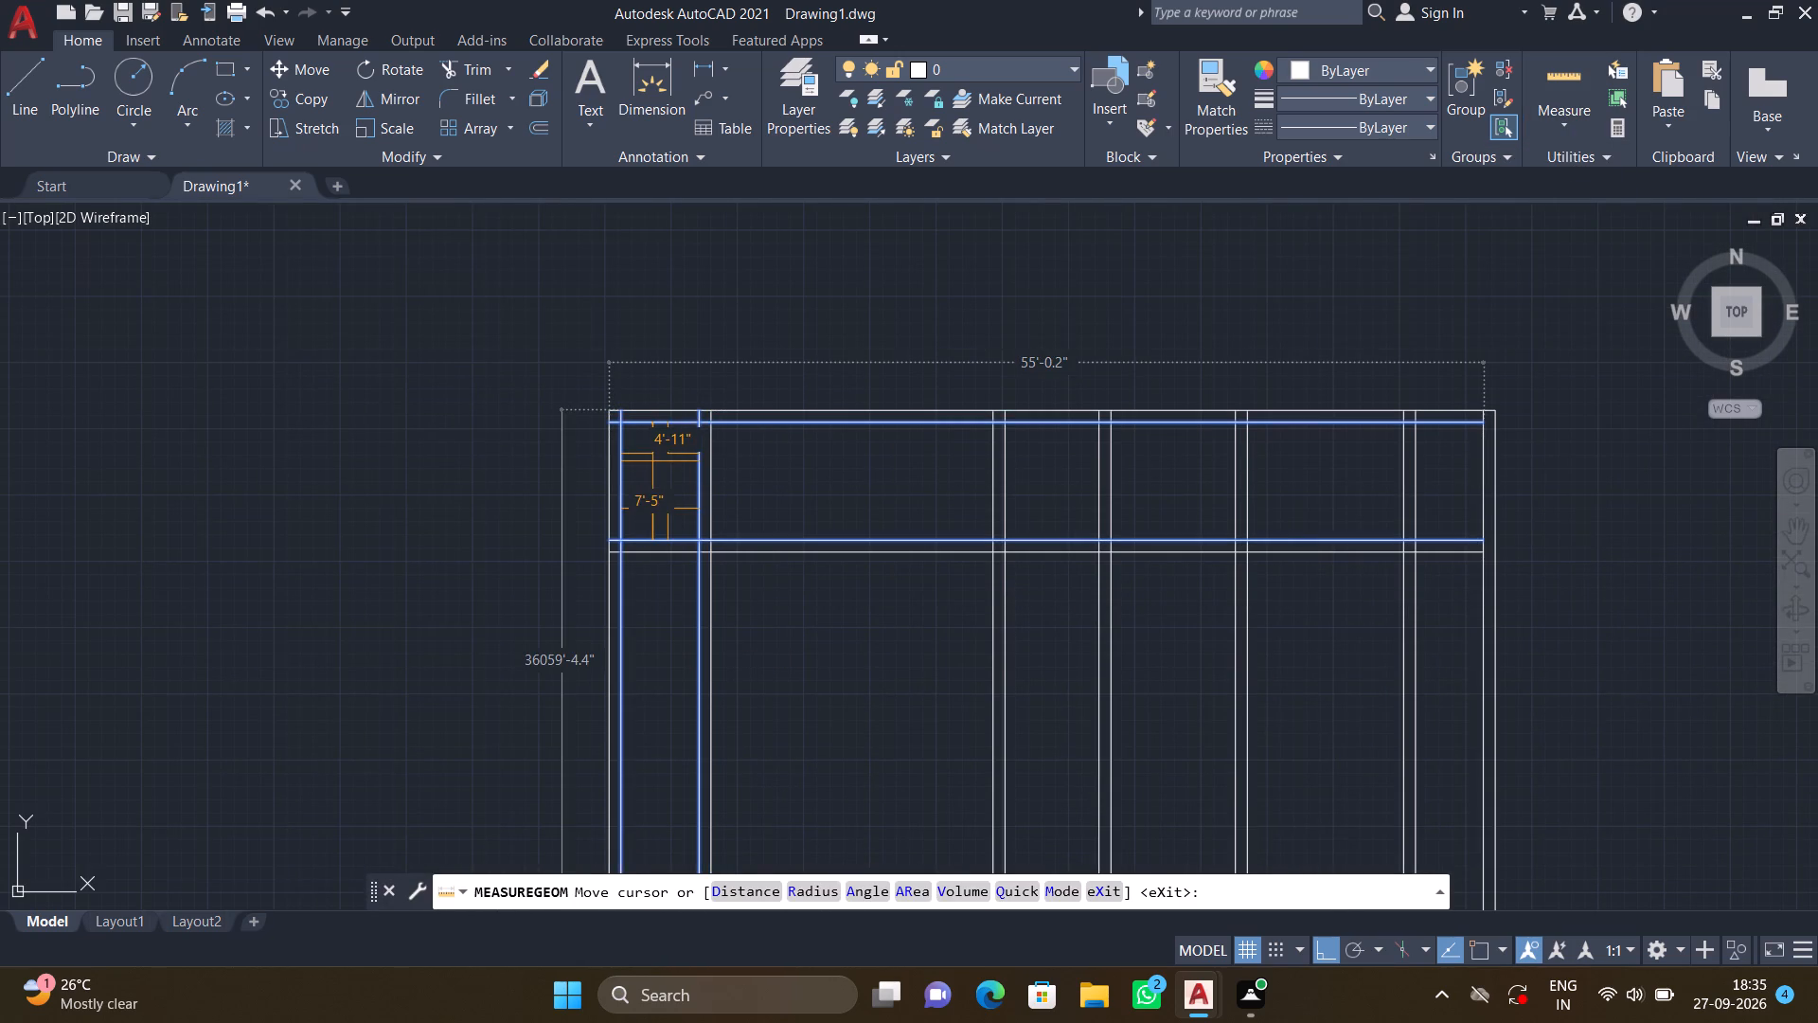
pyautogui.scroll(2, 652, 461)
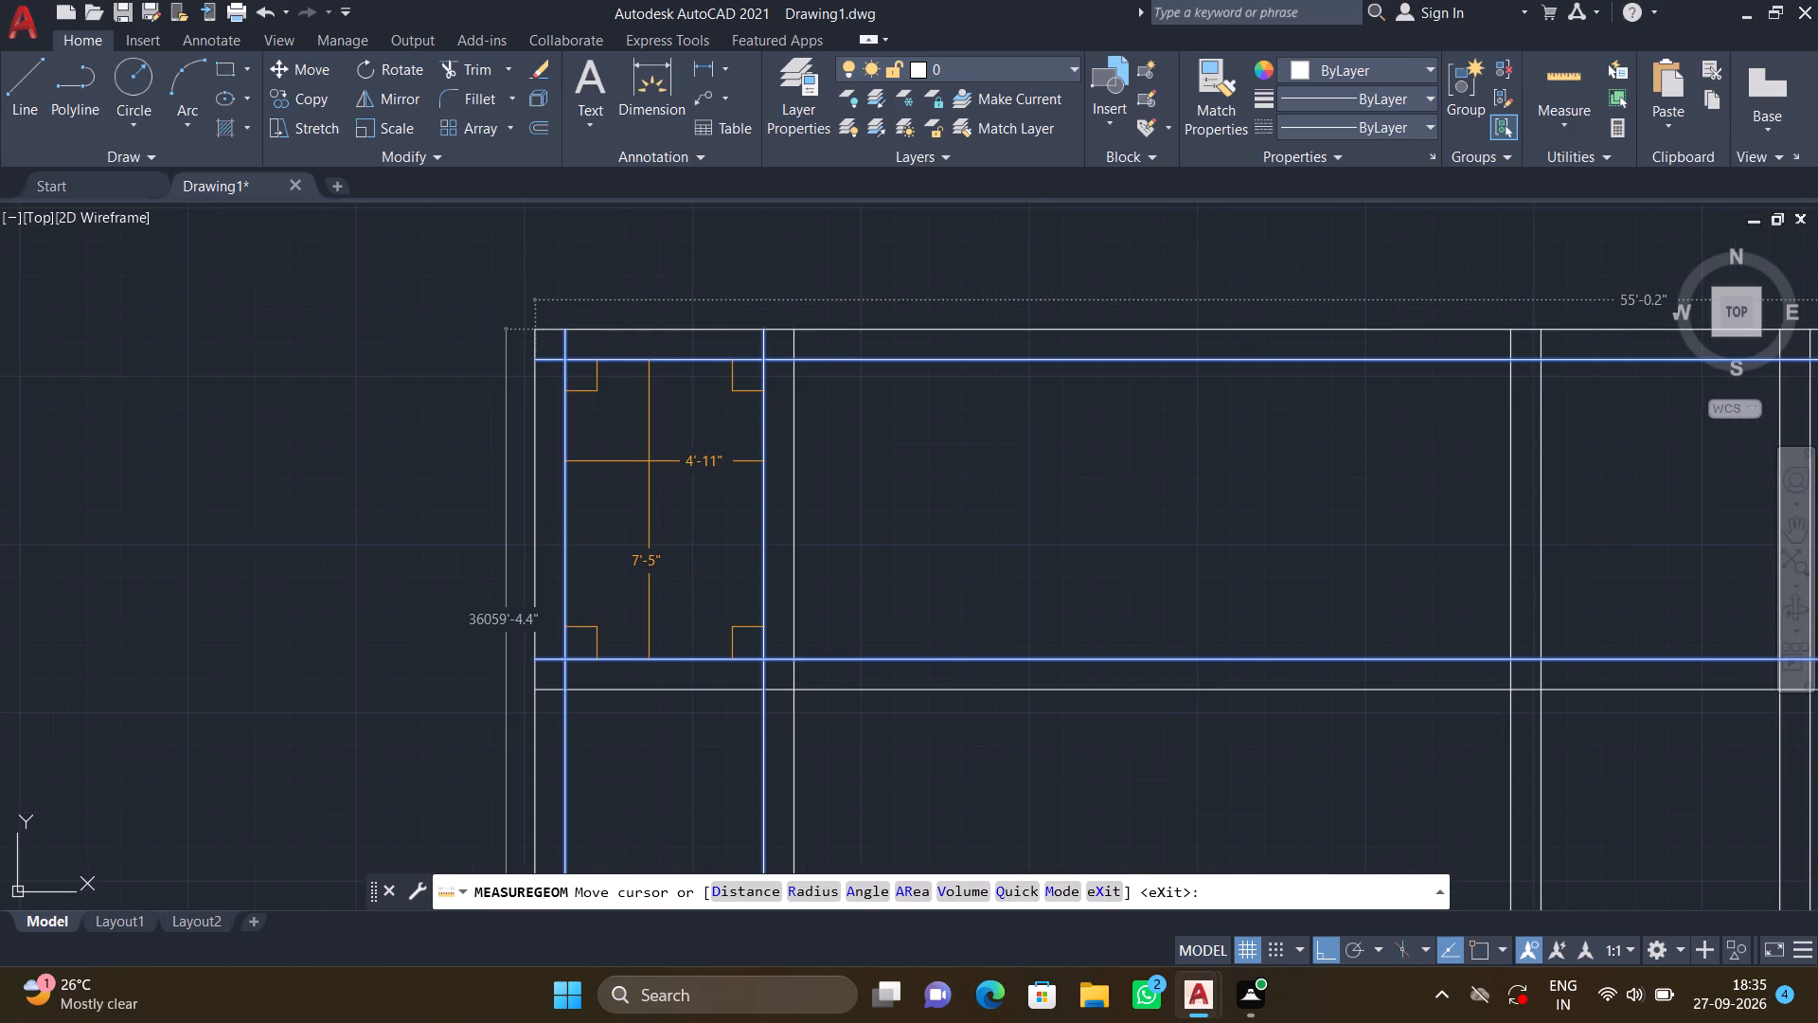
pyautogui.press('Escape')
# Trim both lines of the horizontal interior wall in the three bays west of the fourth vertical double-line wall from the west.
pyautogui.scroll(-4, 698, 511)
pyautogui.moveTo(767, 646); pyautogui.dragTo(767, 644, button='middle')
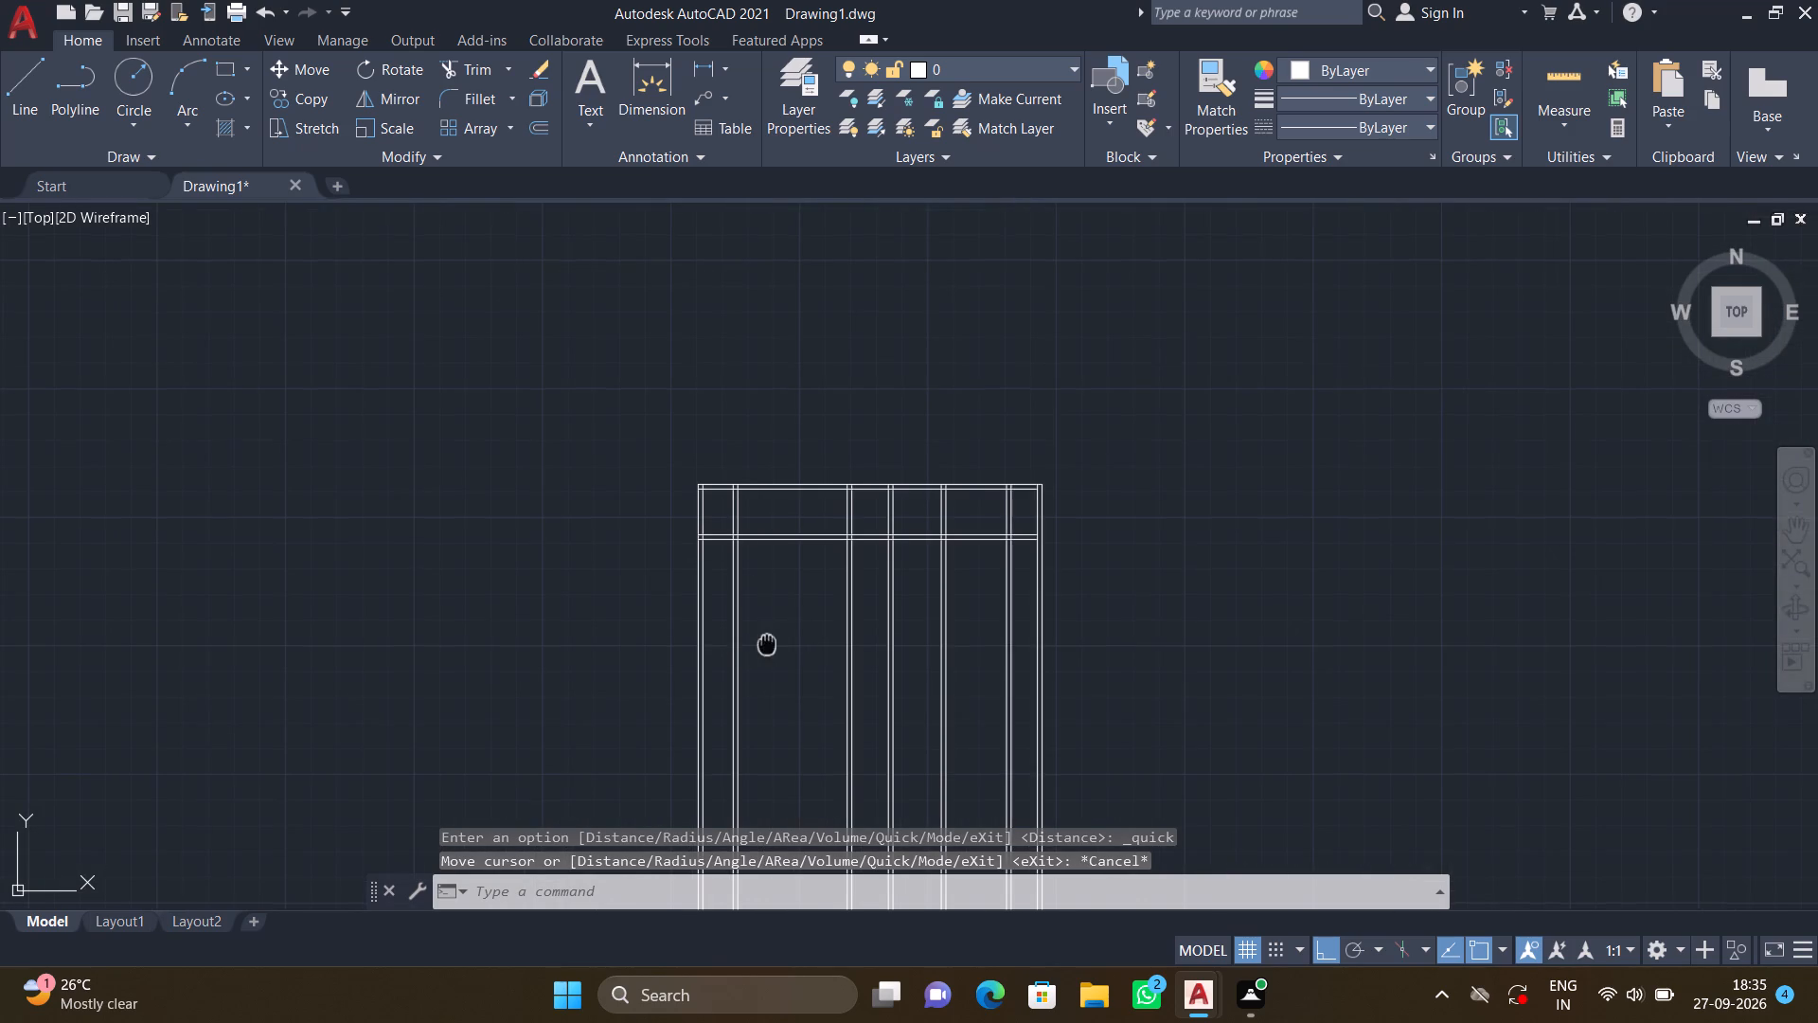
pyautogui.moveTo(767, 644); pyautogui.dragTo(784, 587, button='middle')
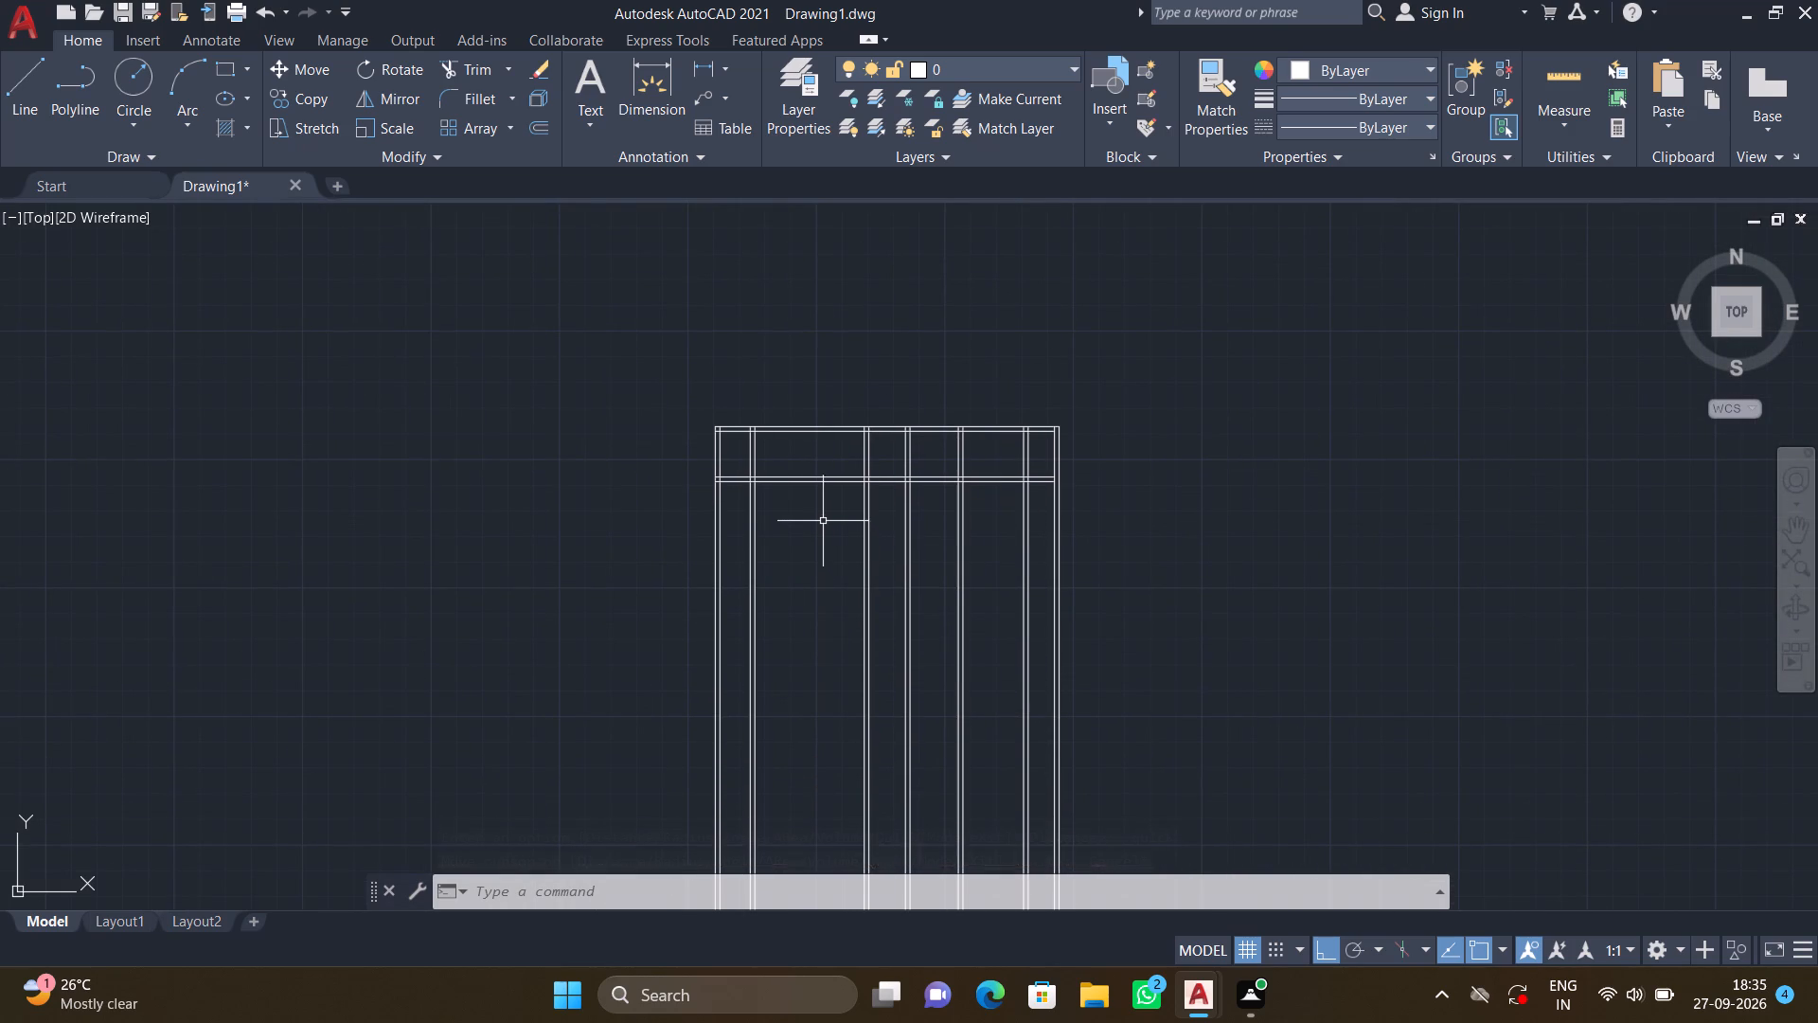
pyautogui.moveTo(817, 552); pyautogui.dragTo(815, 454, button='middle')
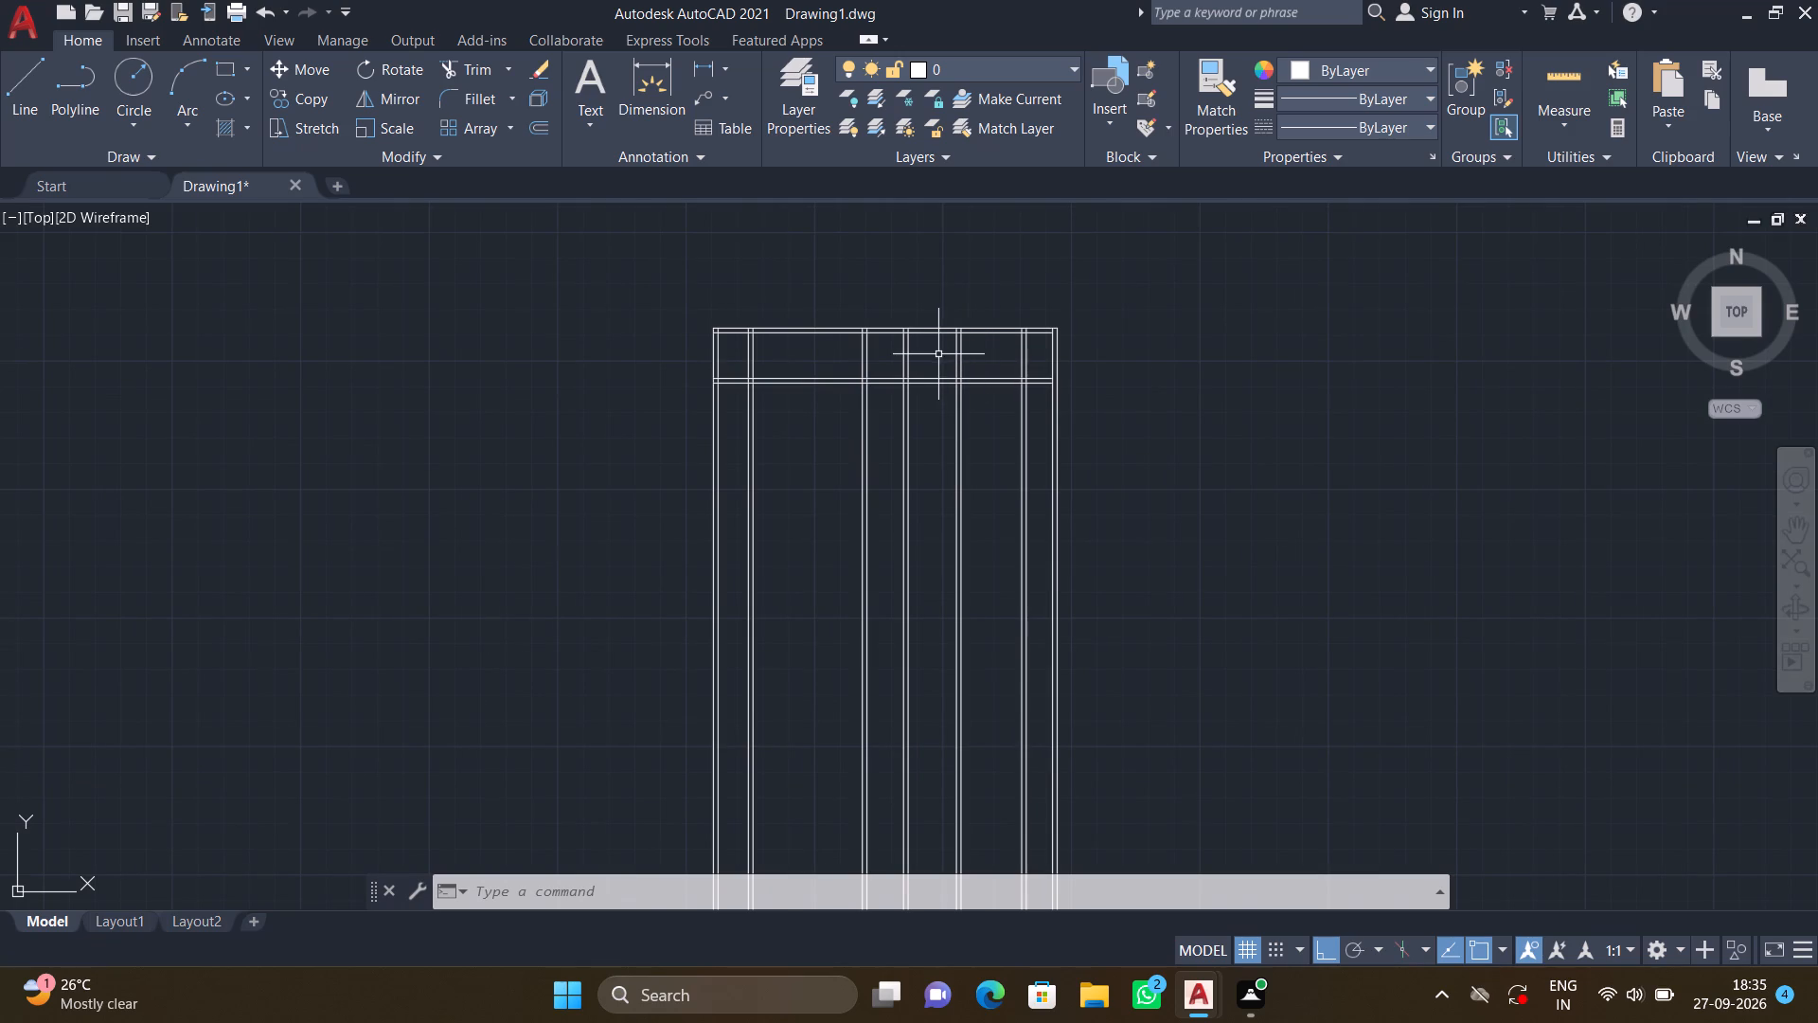
pyautogui.scroll(3, 938, 354)
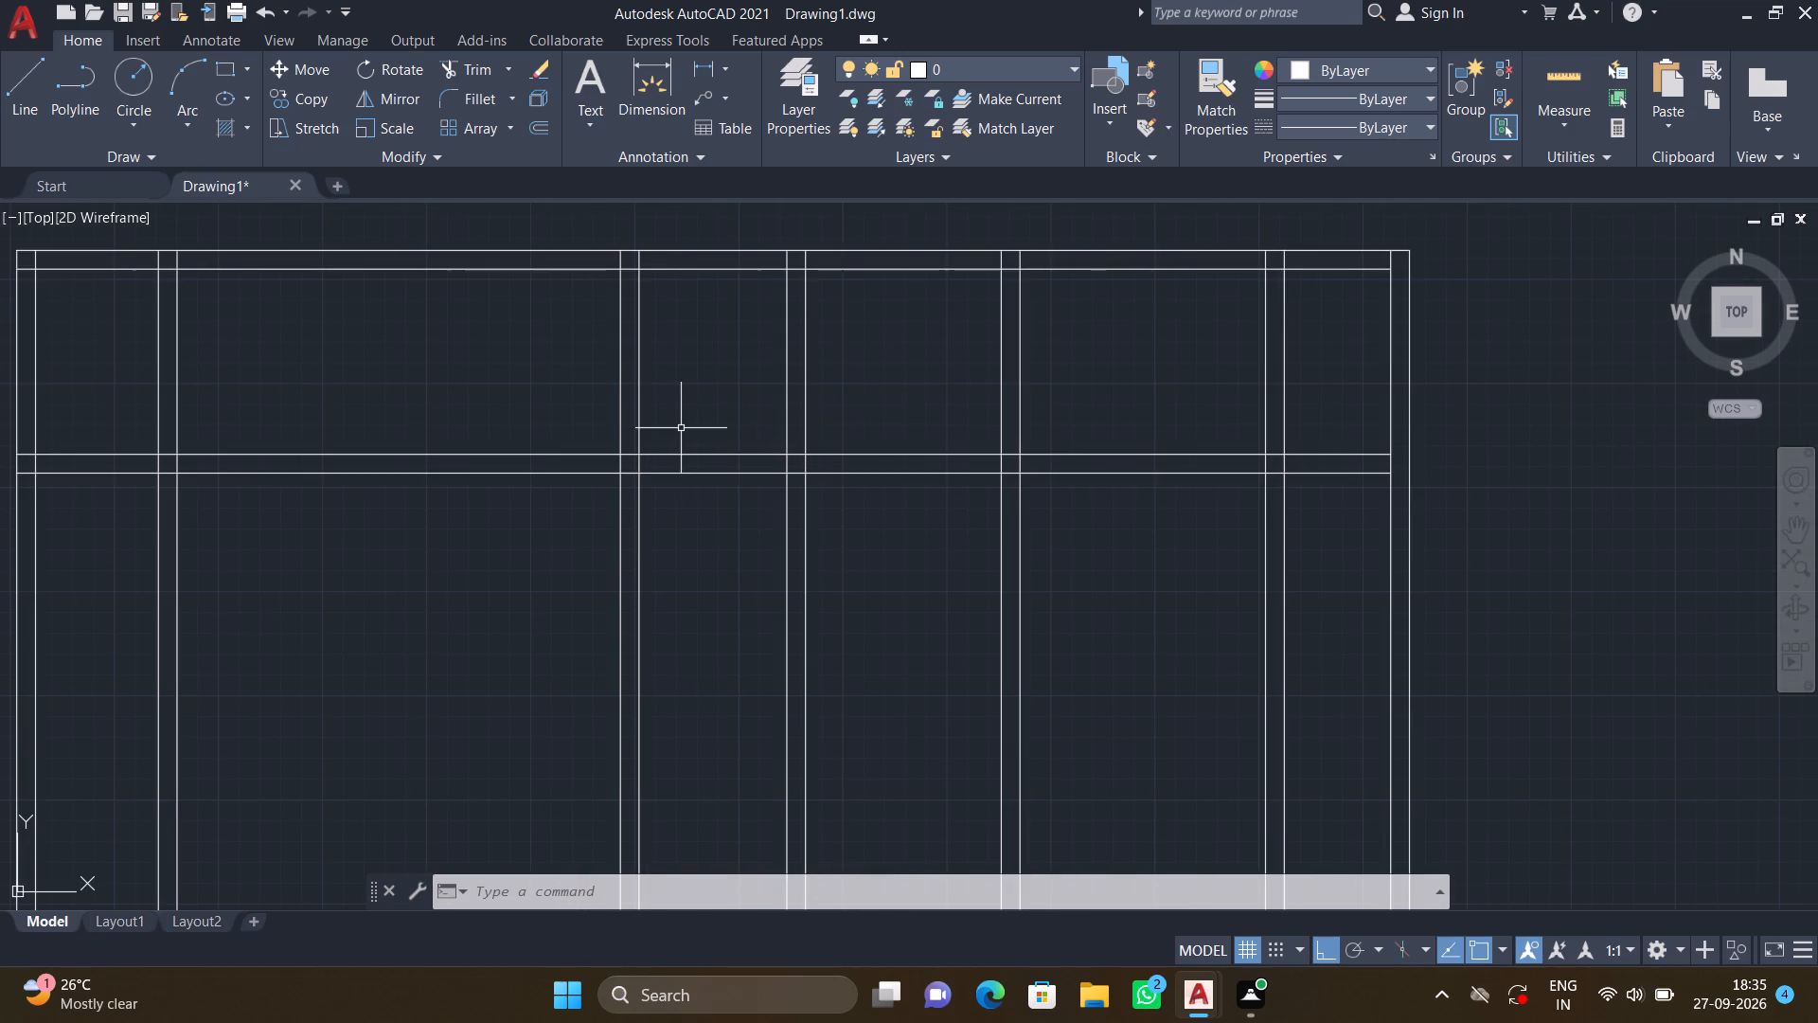
pyautogui.write('TR')
pyautogui.press('Return')
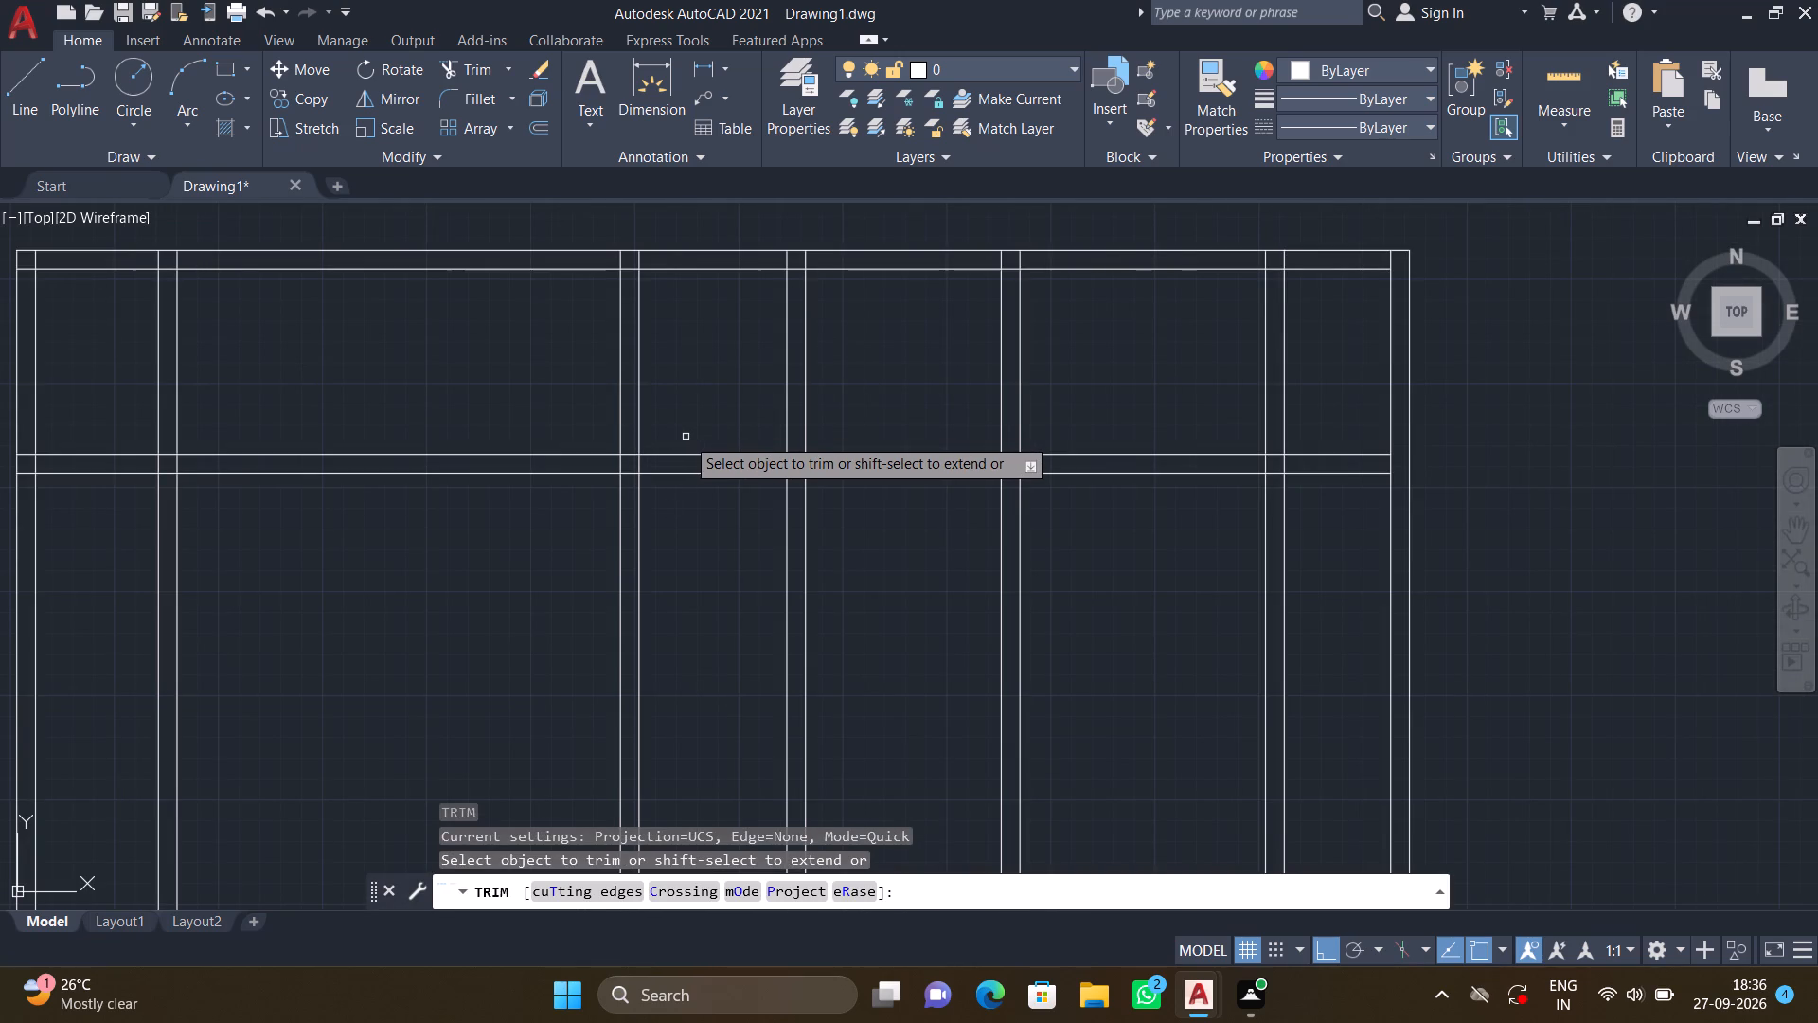
pyautogui.click(686, 437)
pyautogui.click(709, 530)
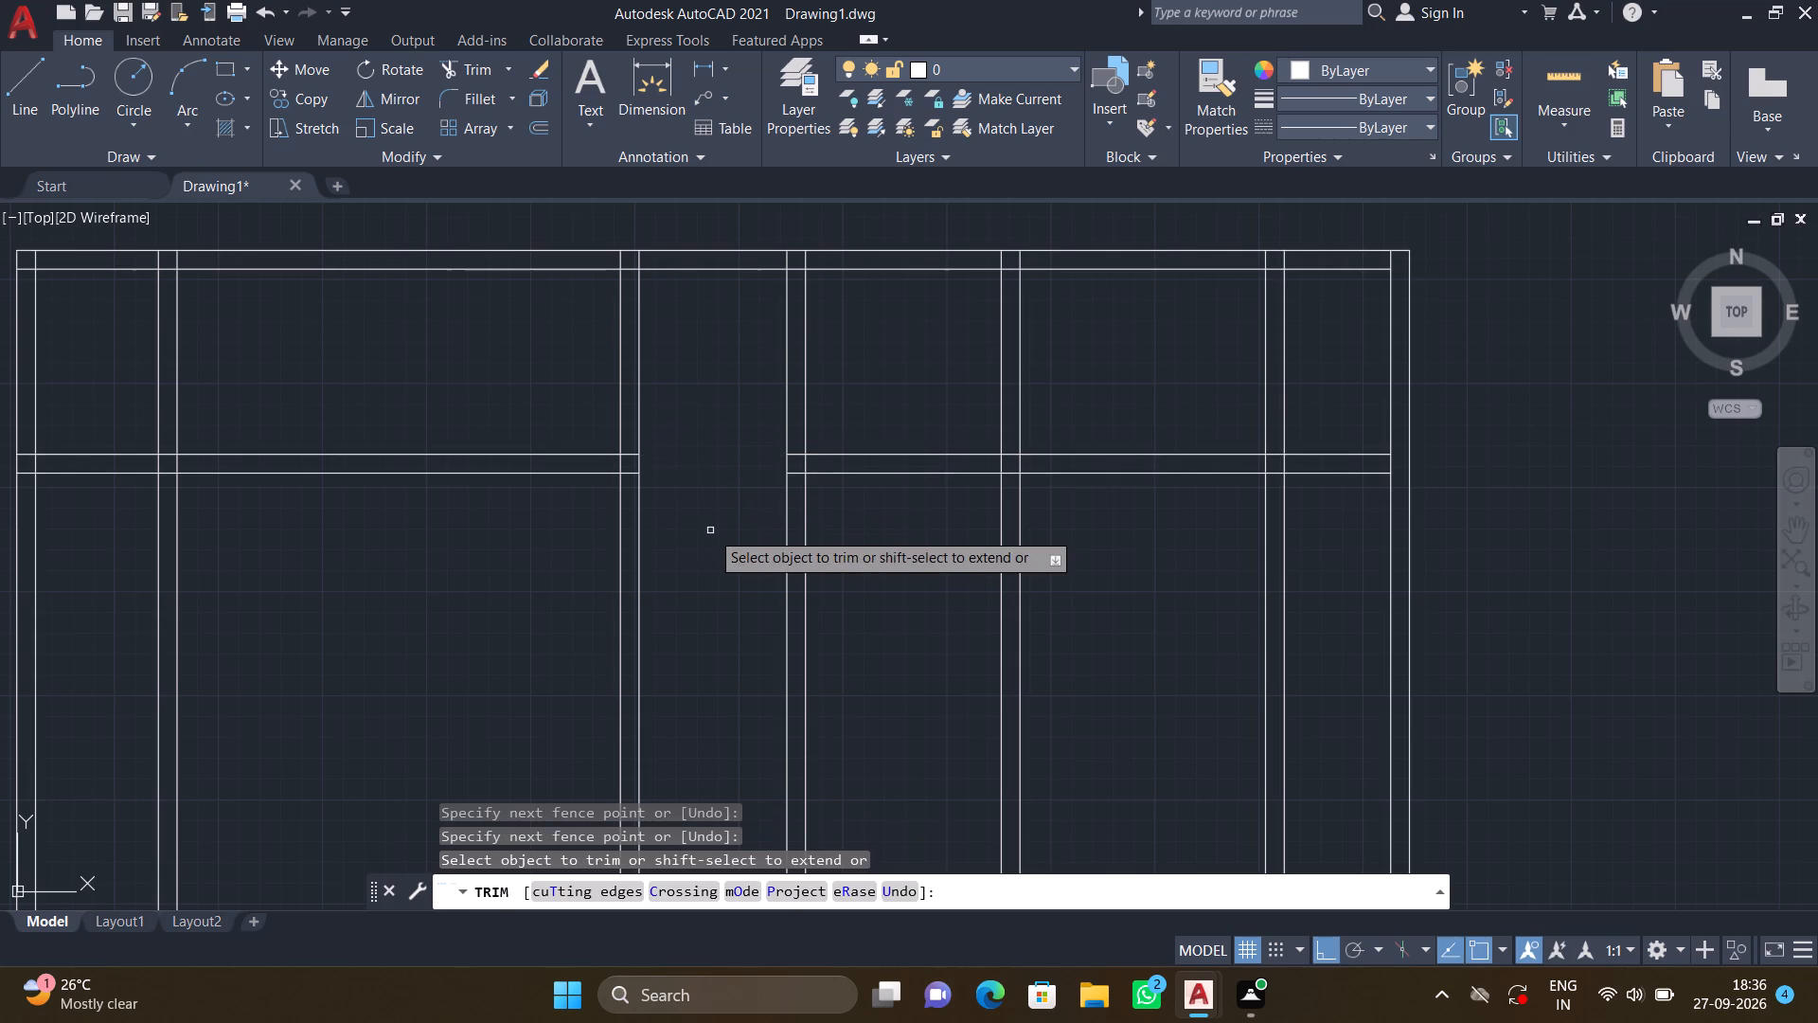
pyautogui.moveTo(704, 511); pyautogui.dragTo(769, 509, button='middle')
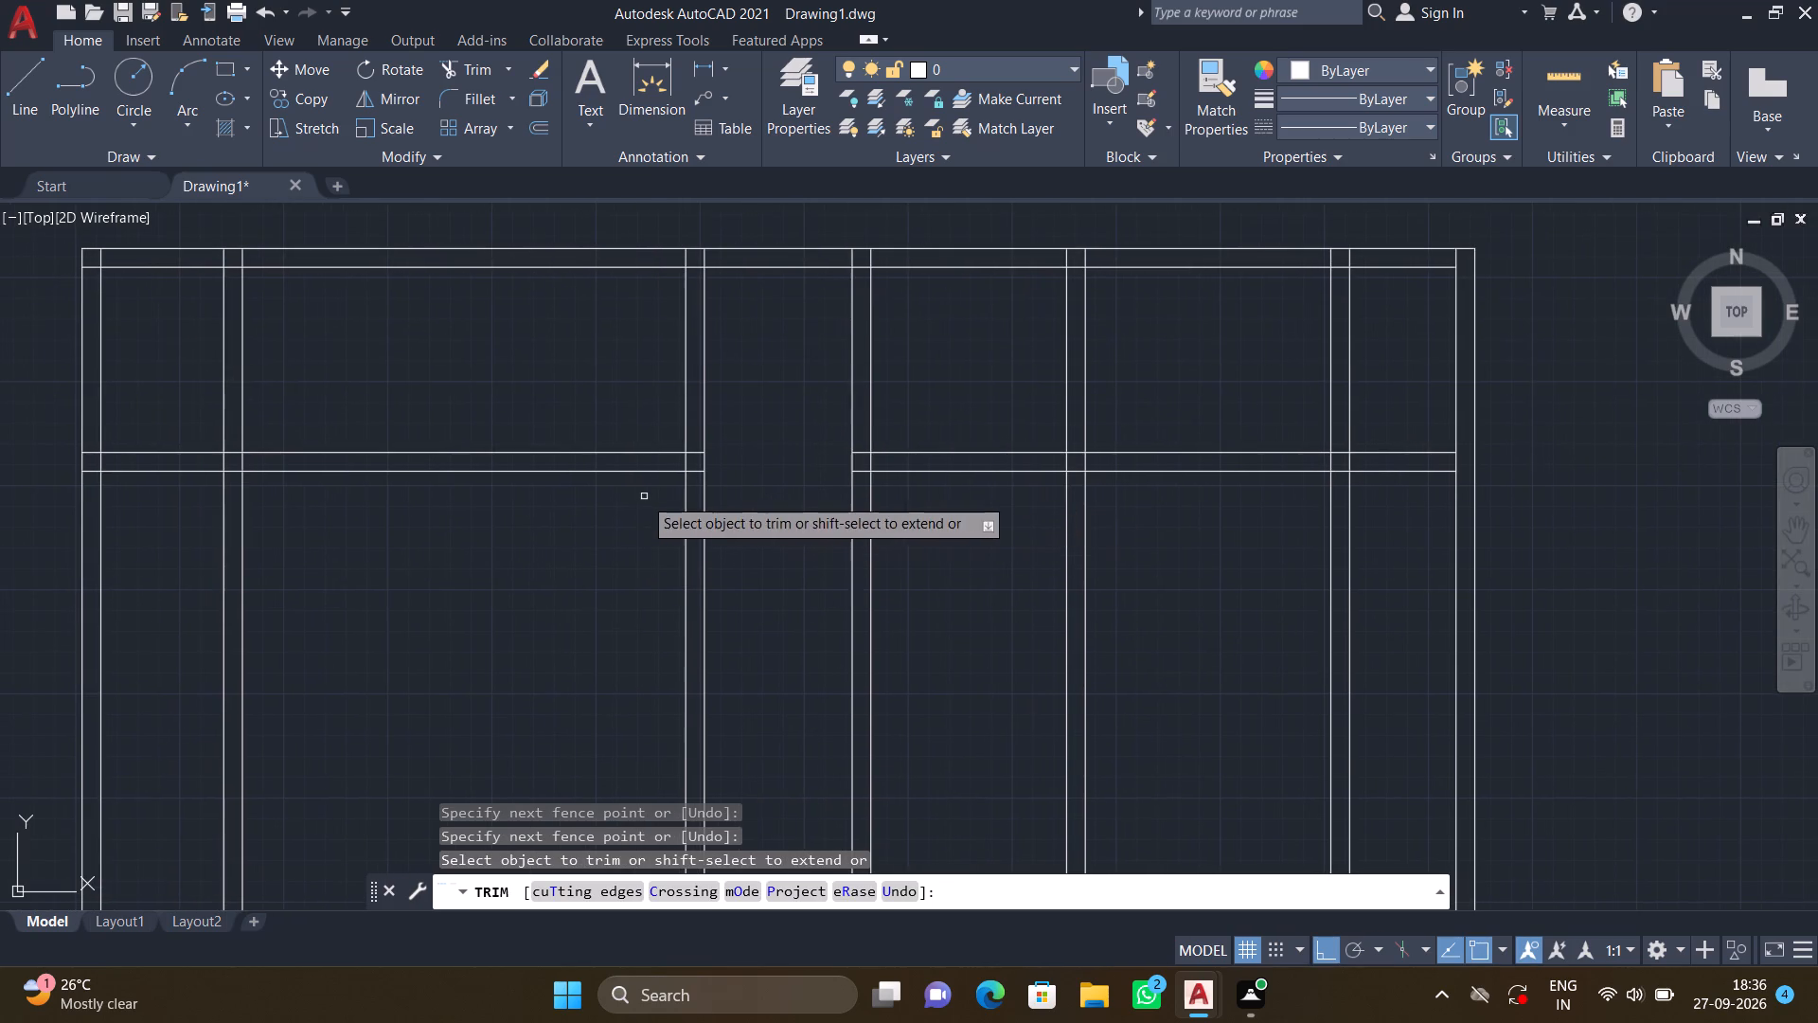
pyautogui.click(575, 436)
pyautogui.click(570, 505)
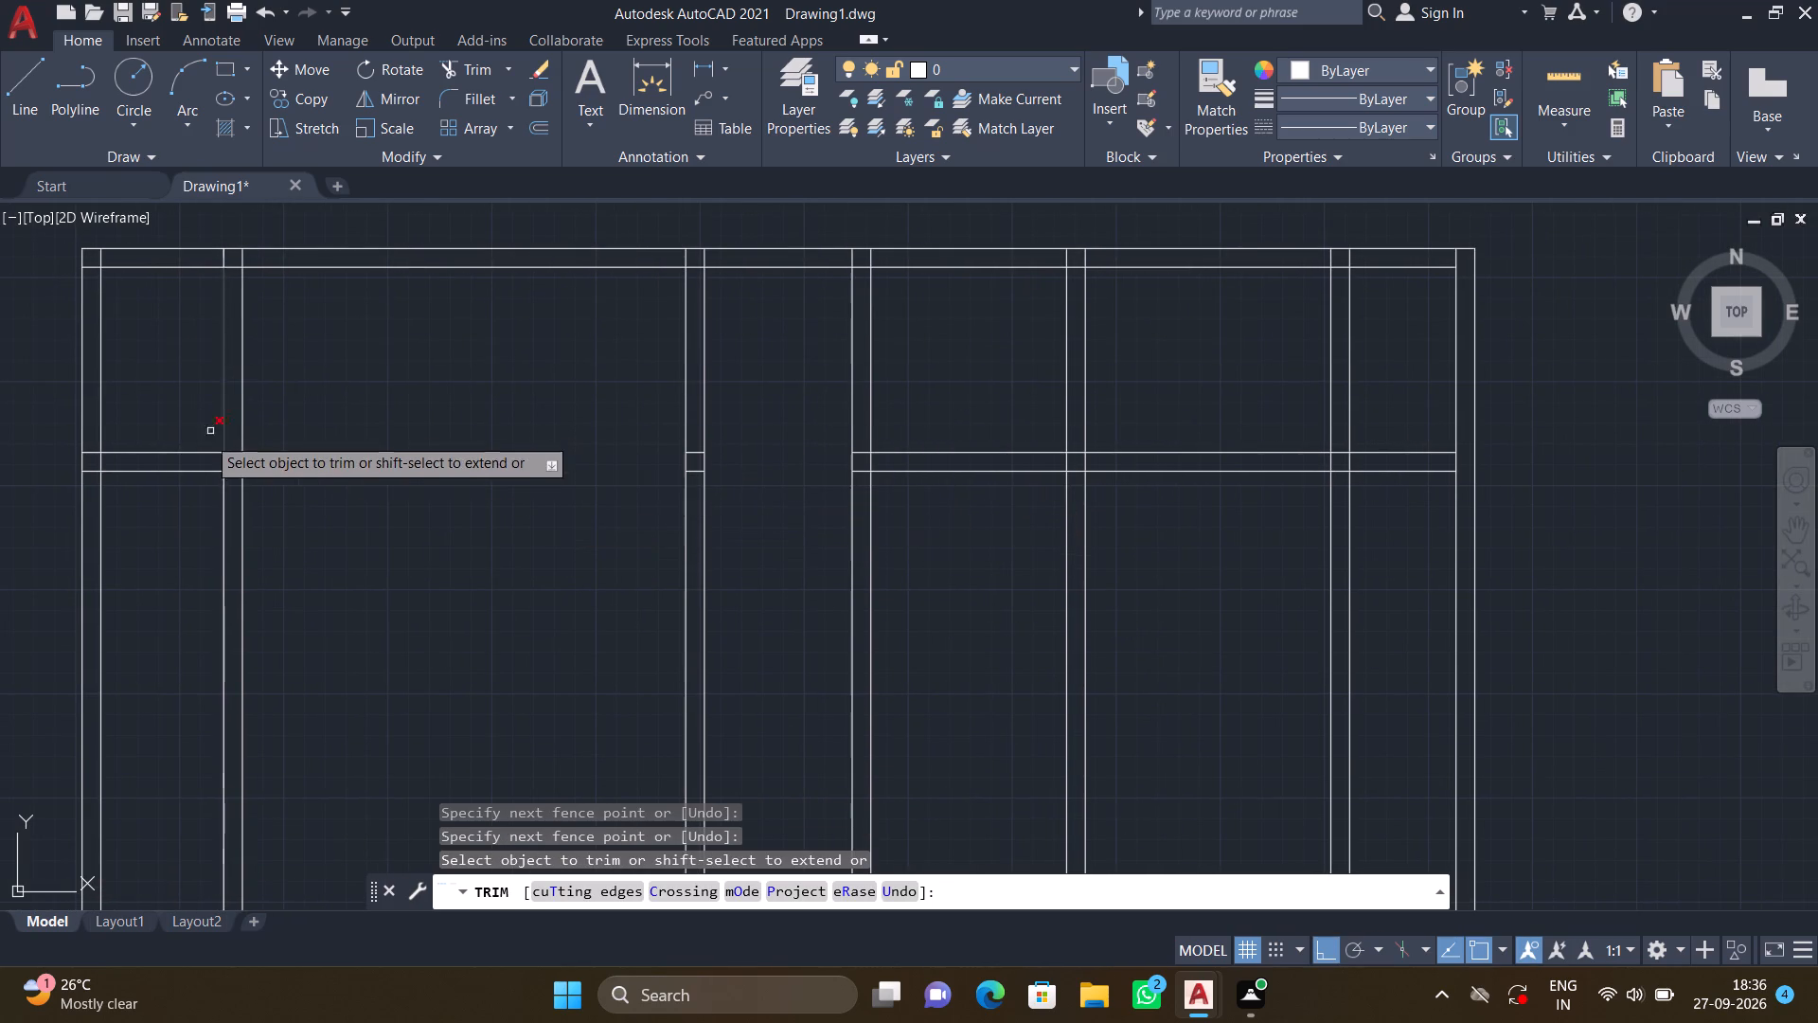
pyautogui.click(187, 444)
pyautogui.click(174, 526)
# Trim the leftover horizontal wall segments inside the three westernmost vertical double-line walls.
pyautogui.scroll(2, 226, 454)
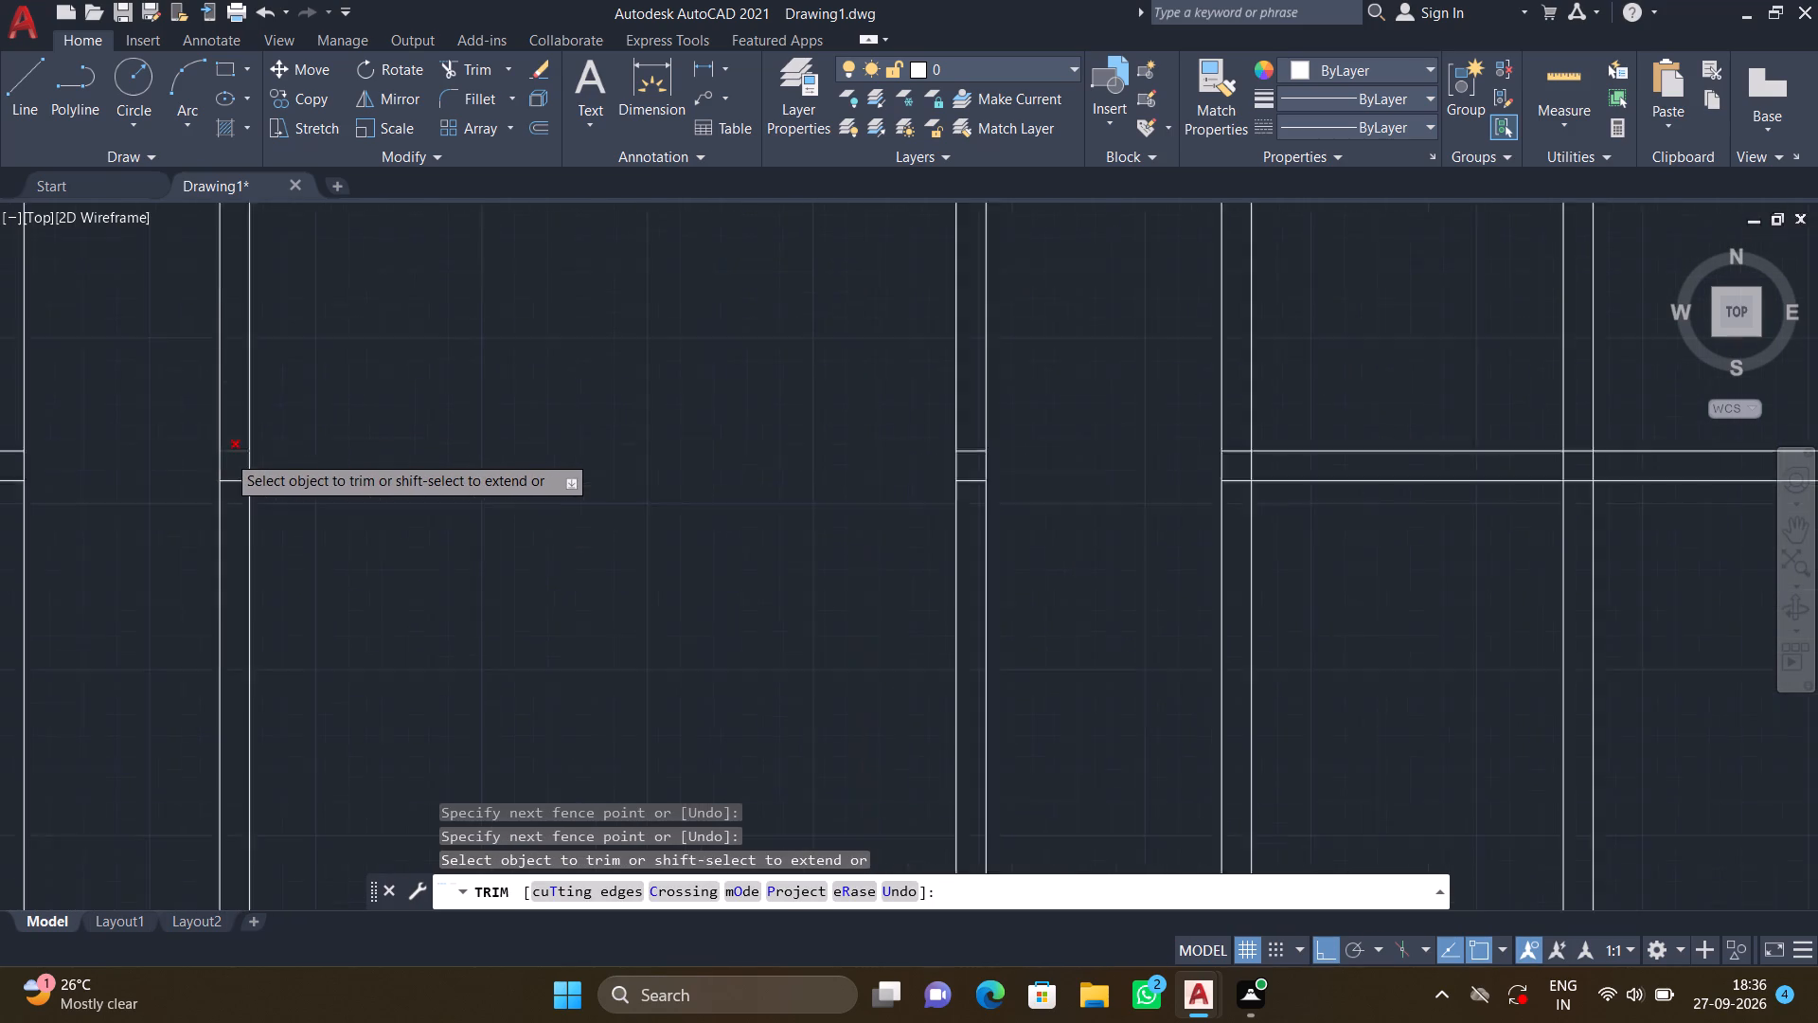
pyautogui.scroll(2, 226, 453)
pyautogui.moveTo(228, 423); pyautogui.dragTo(232, 434)
pyautogui.click(240, 600)
pyautogui.scroll(-3, 607, 495)
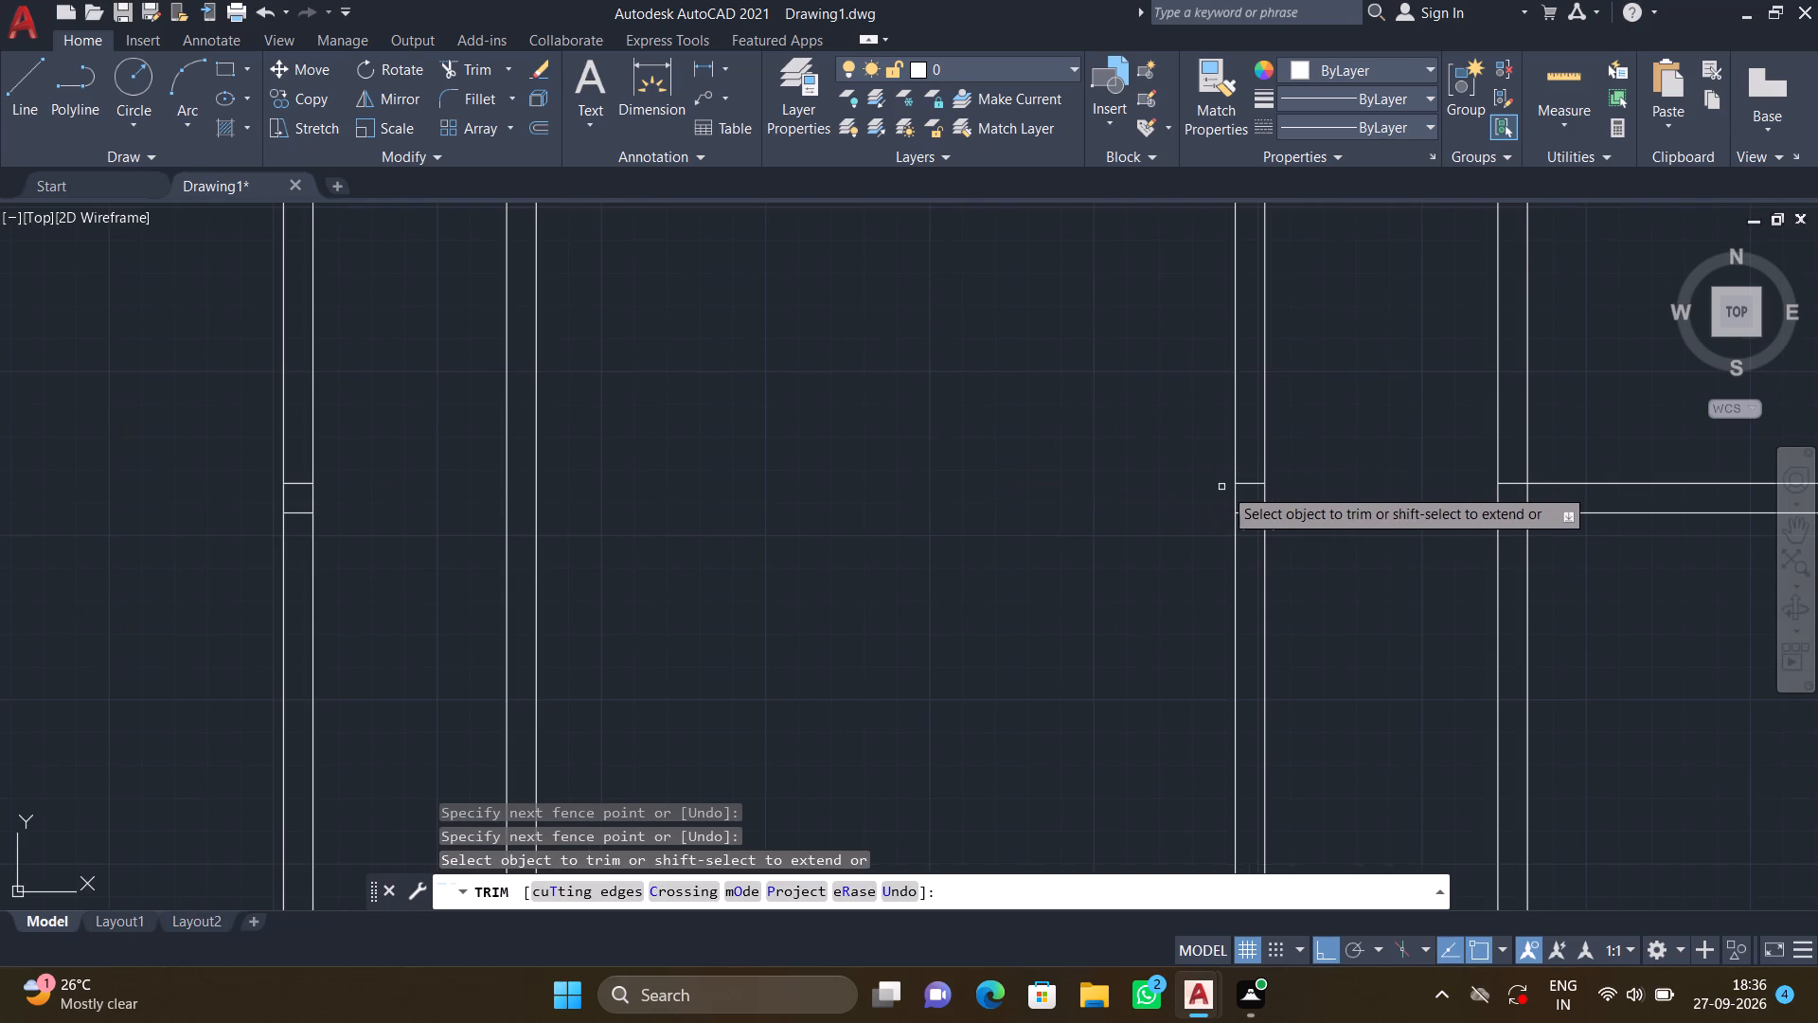
pyautogui.scroll(5, 1239, 489)
pyautogui.click(1233, 408)
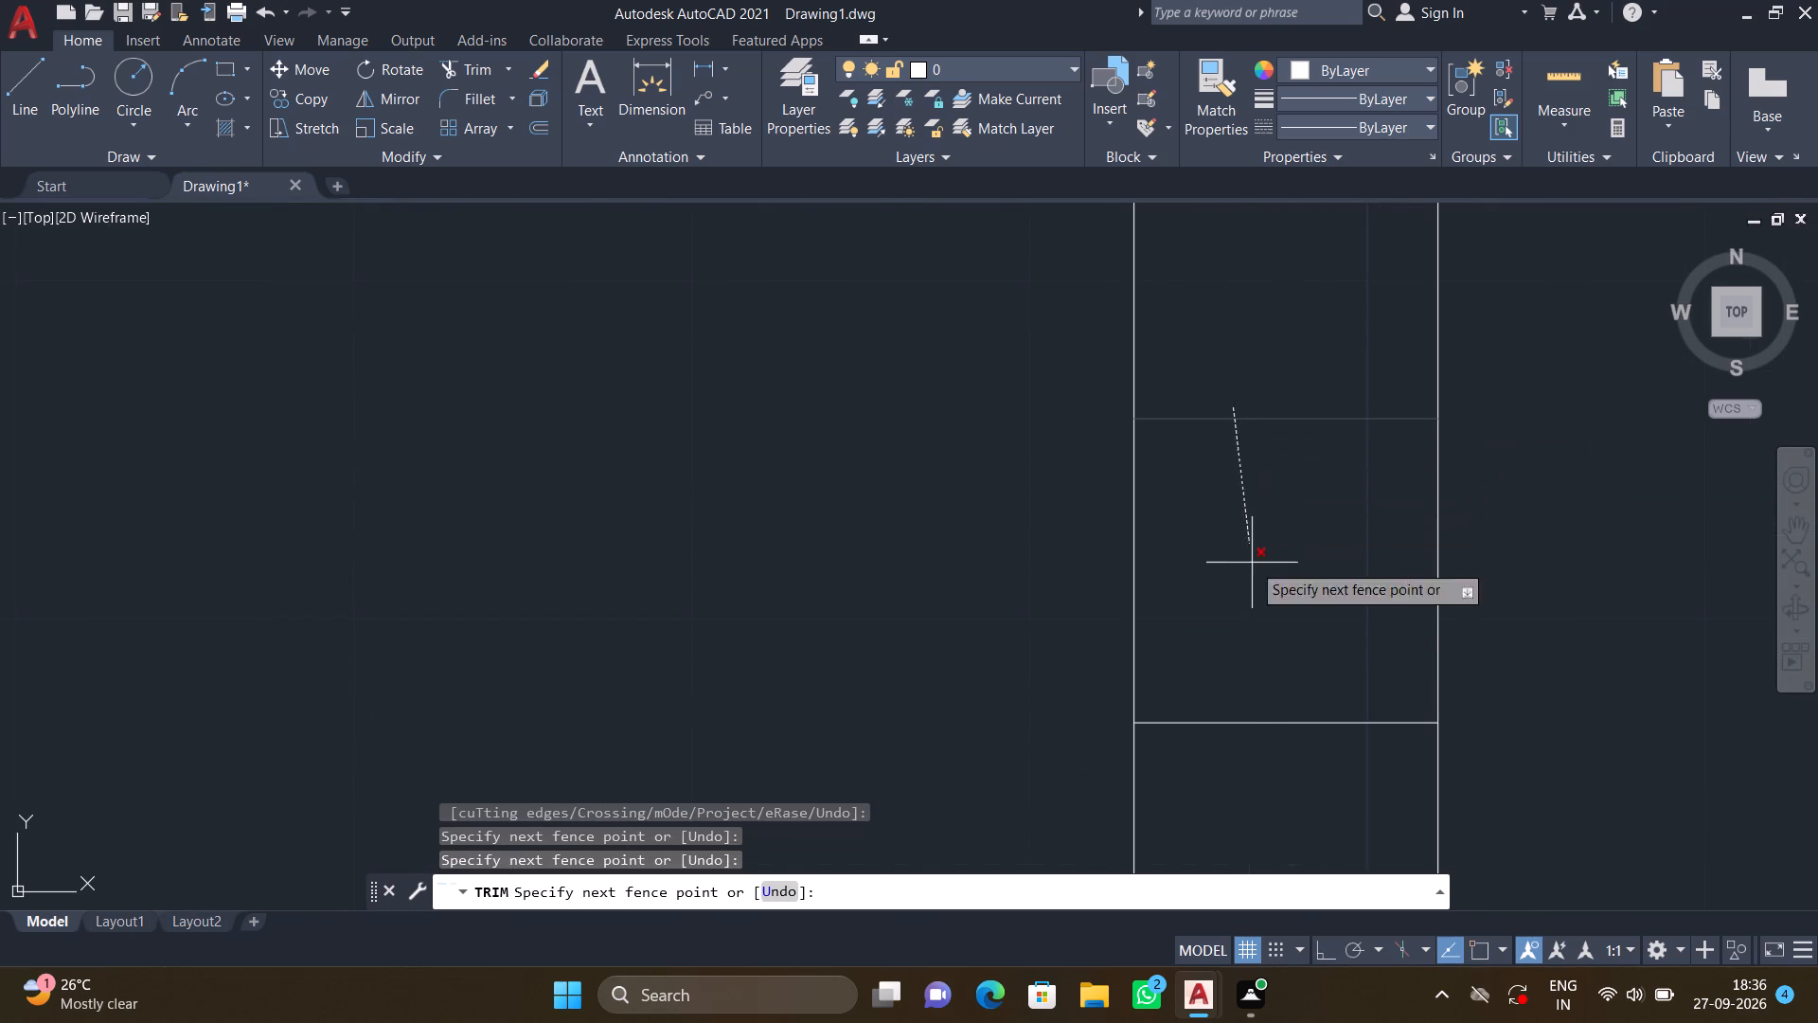
pyautogui.click(1290, 768)
pyautogui.scroll(-3, 339, 559)
pyautogui.moveTo(216, 535); pyautogui.dragTo(324, 524, button='middle')
pyautogui.scroll(-3, 506, 545)
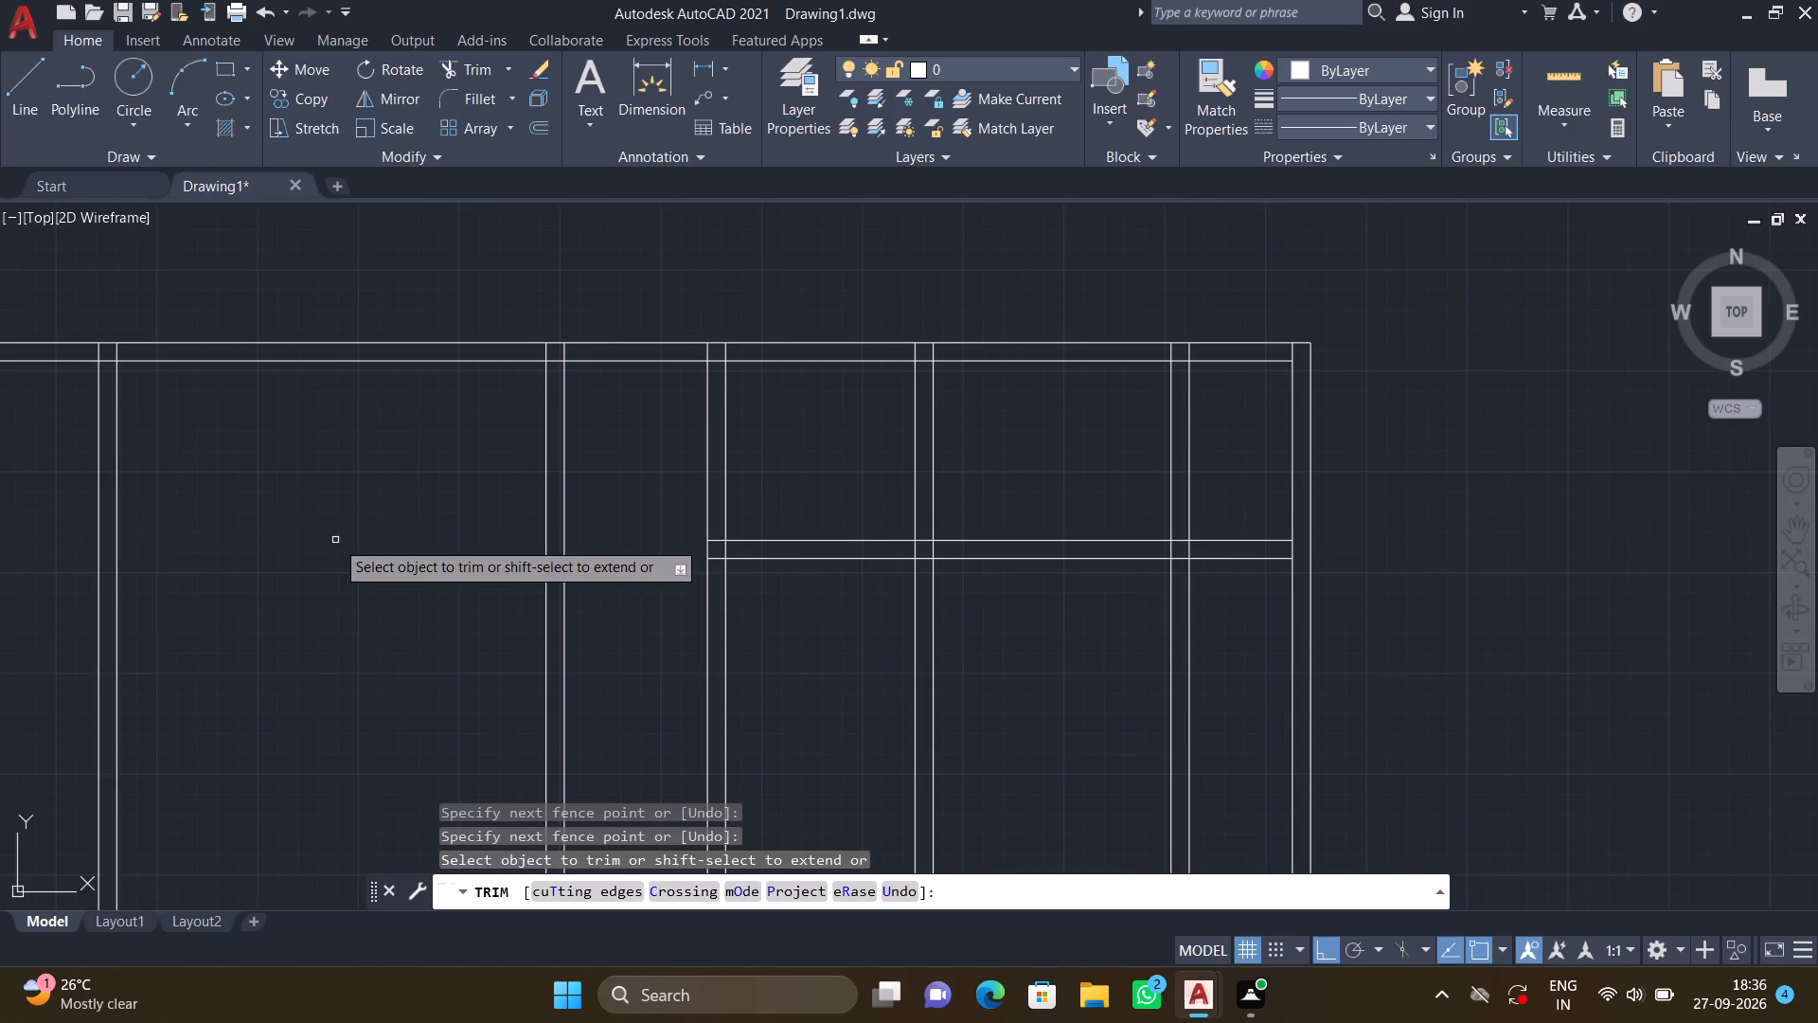
pyautogui.moveTo(338, 538); pyautogui.dragTo(777, 501, button='middle')
pyautogui.scroll(5, 418, 516)
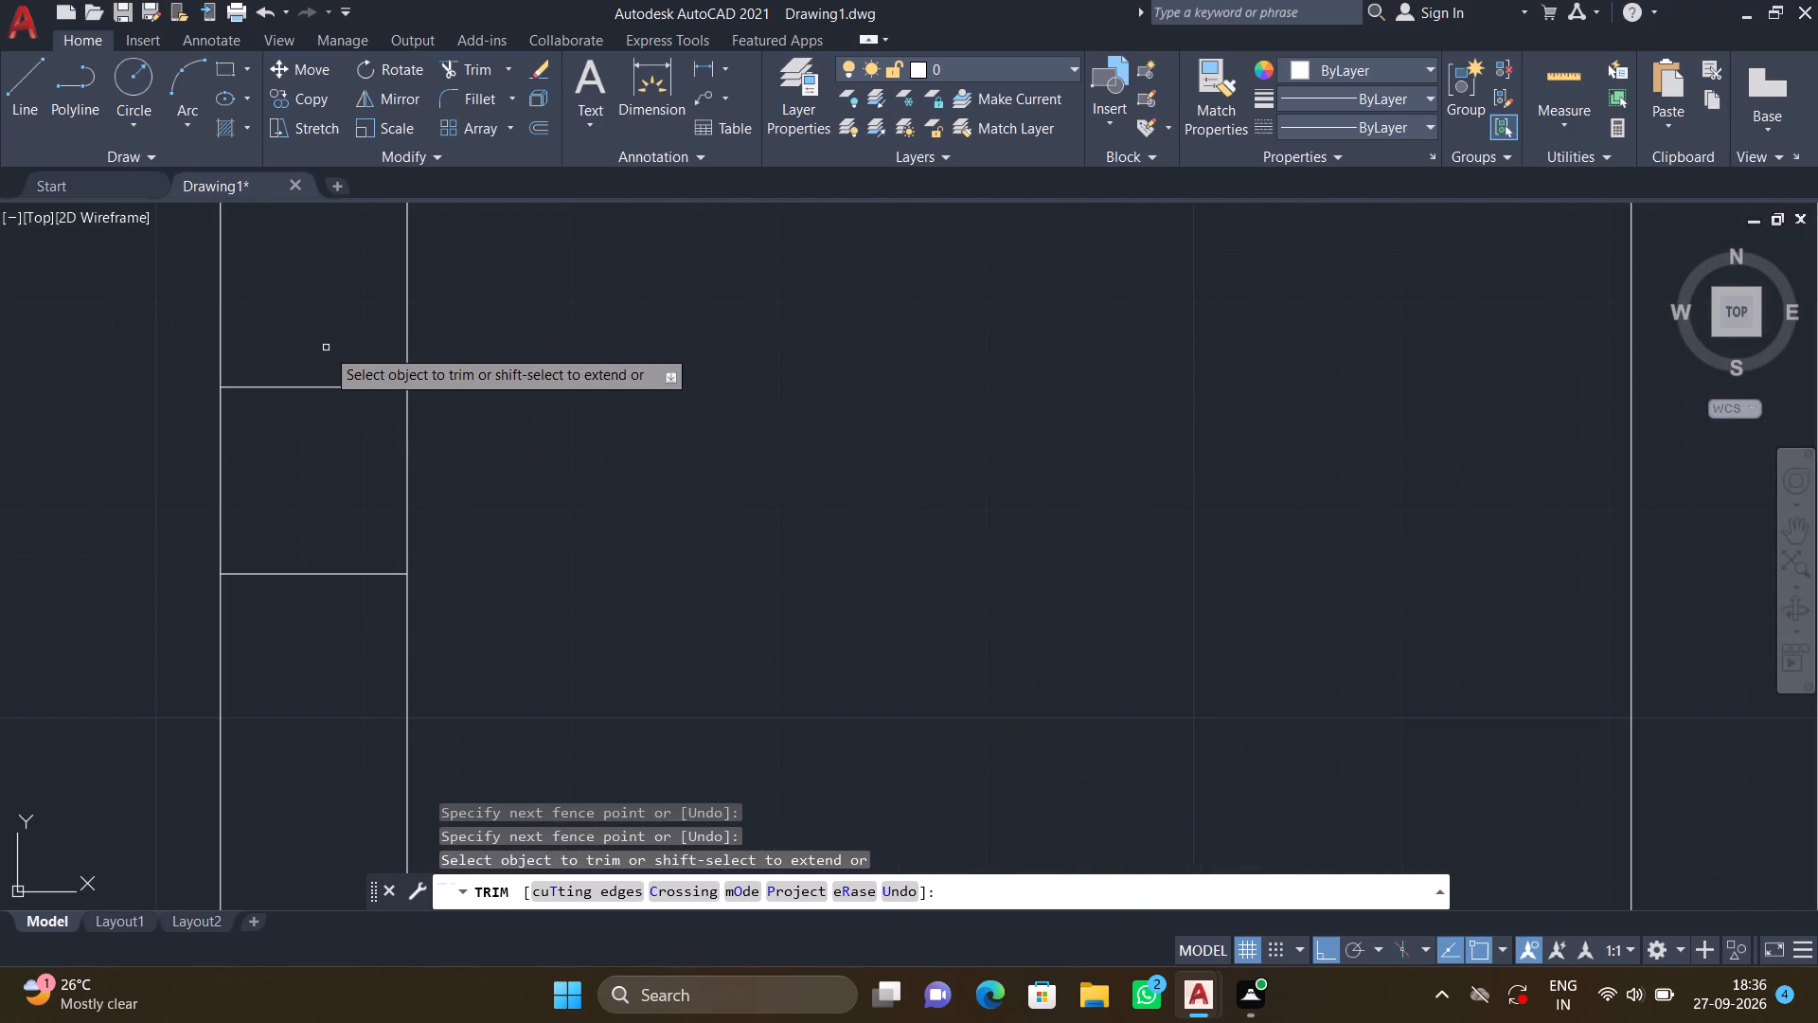
pyautogui.moveTo(326, 347); pyautogui.dragTo(328, 357)
pyautogui.click(319, 651)
pyautogui.press('Return')
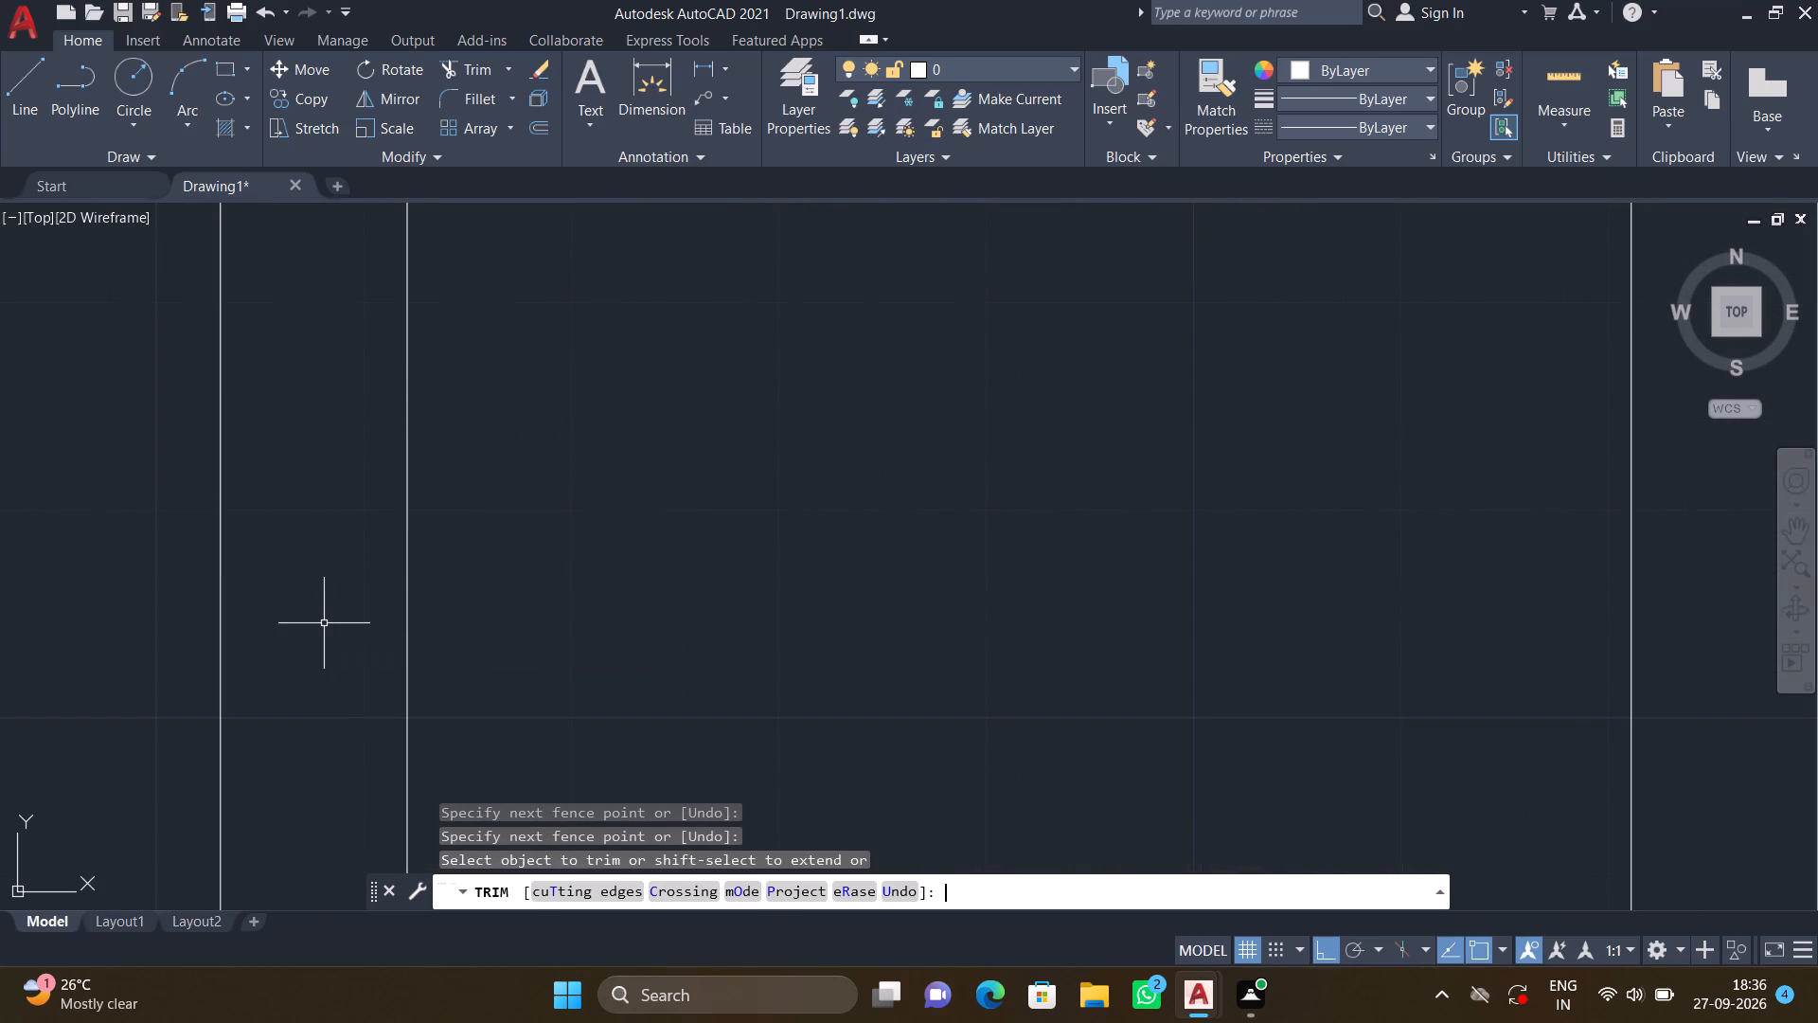
# Offset the inner line of the northern outer wall 8'8" to the south.
pyautogui.scroll(-3, 360, 582)
pyautogui.scroll(-5, 653, 620)
pyautogui.moveTo(687, 647); pyautogui.dragTo(686, 645, button='middle')
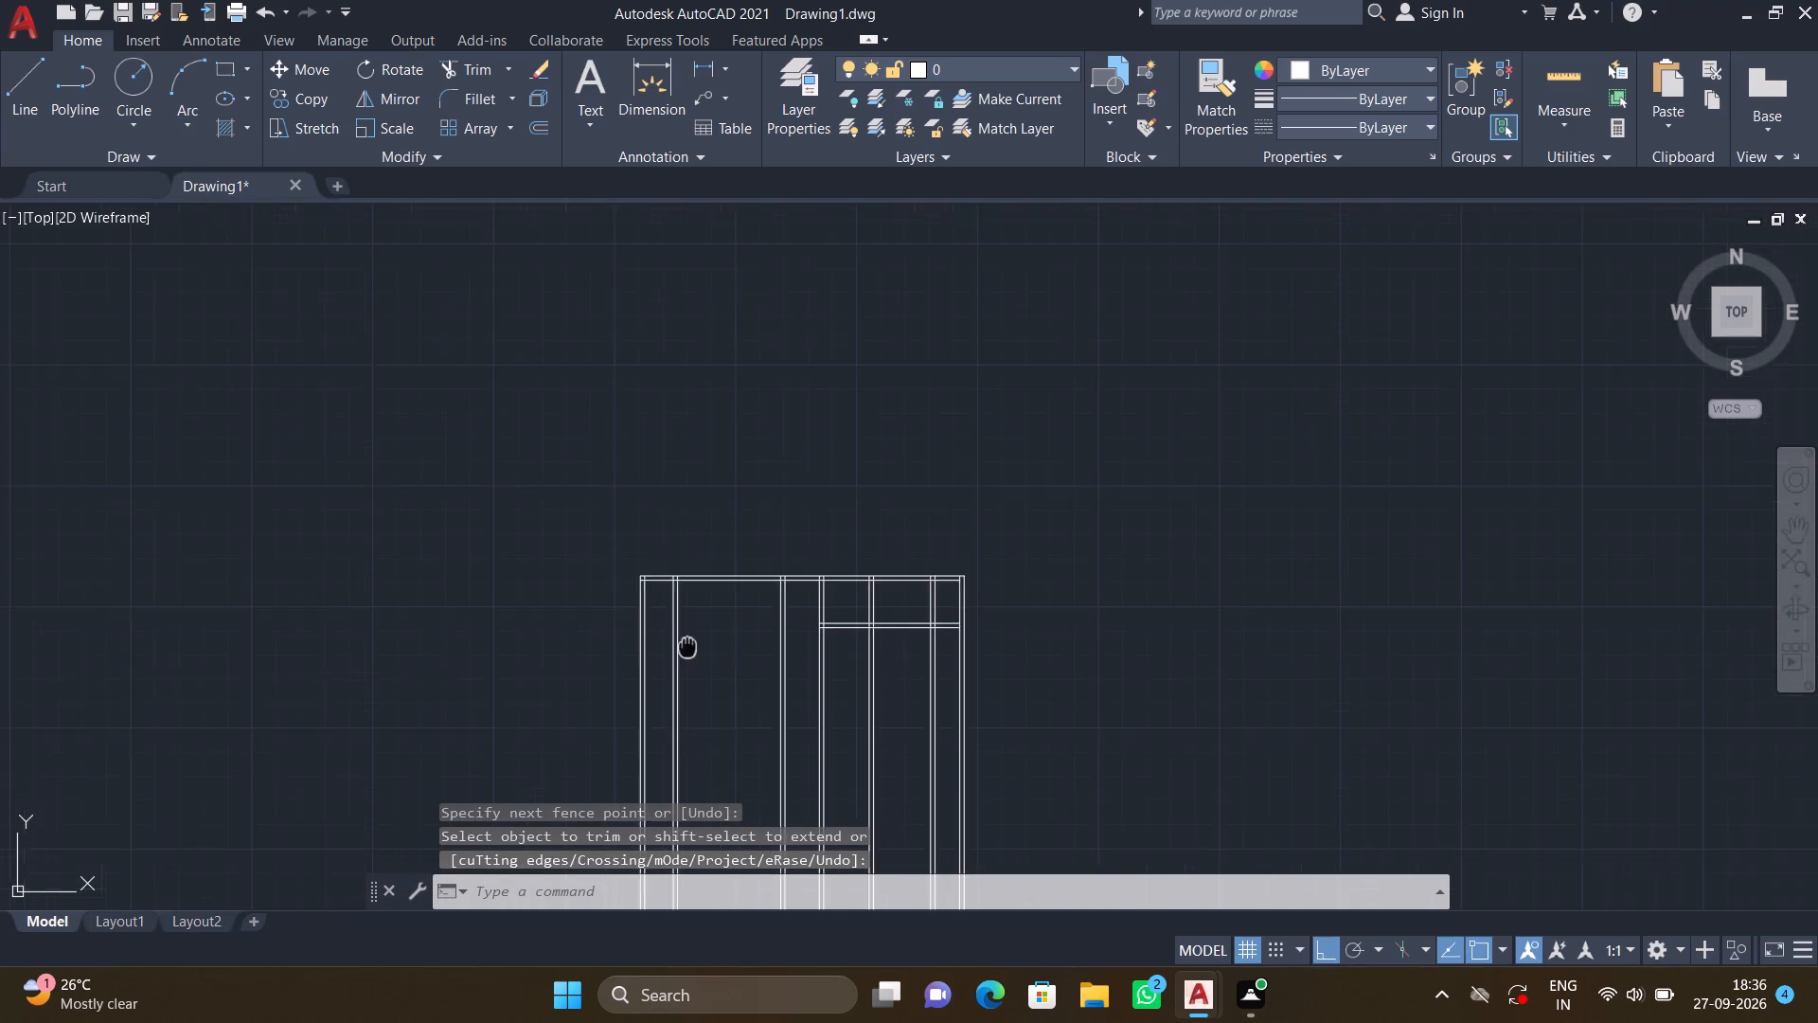
pyautogui.moveTo(686, 645); pyautogui.dragTo(602, 452, button='middle')
pyautogui.scroll(4, 722, 422)
pyautogui.moveTo(640, 361); pyautogui.dragTo(629, 673, button='middle')
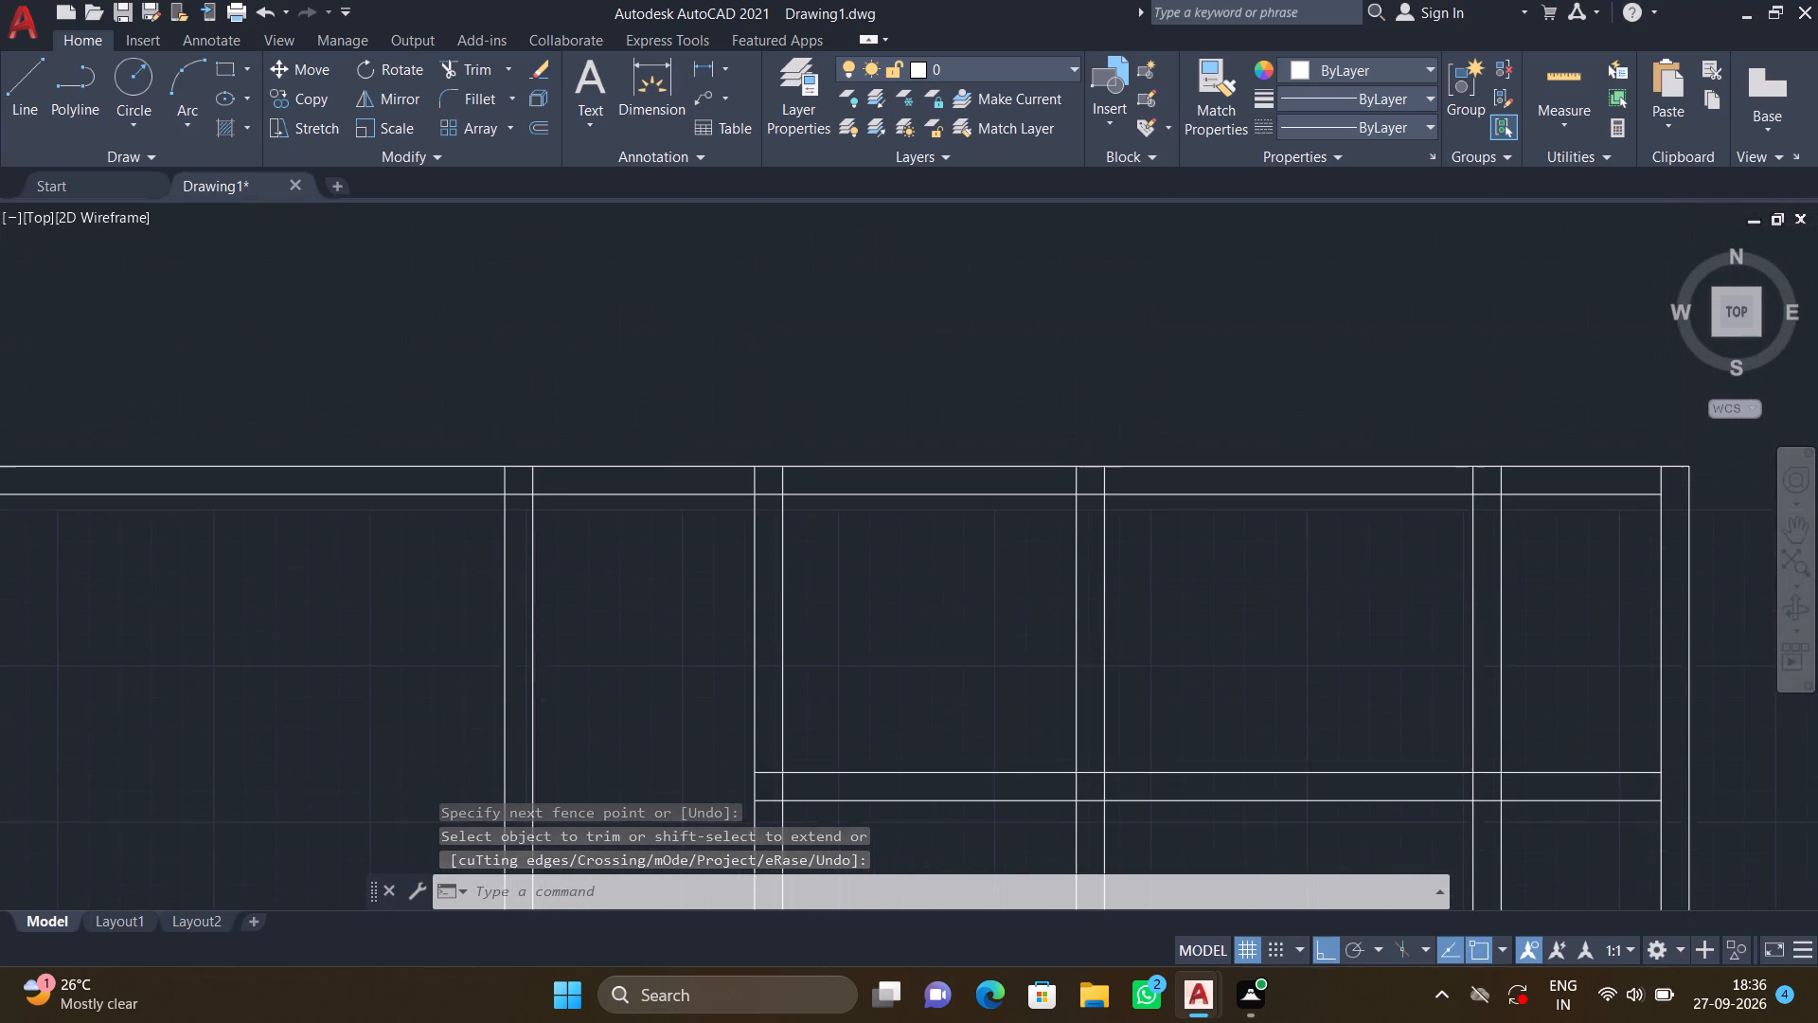
pyautogui.moveTo(629, 673); pyautogui.dragTo(626, 665, button='middle')
pyautogui.press('o')
pyautogui.press('Return')
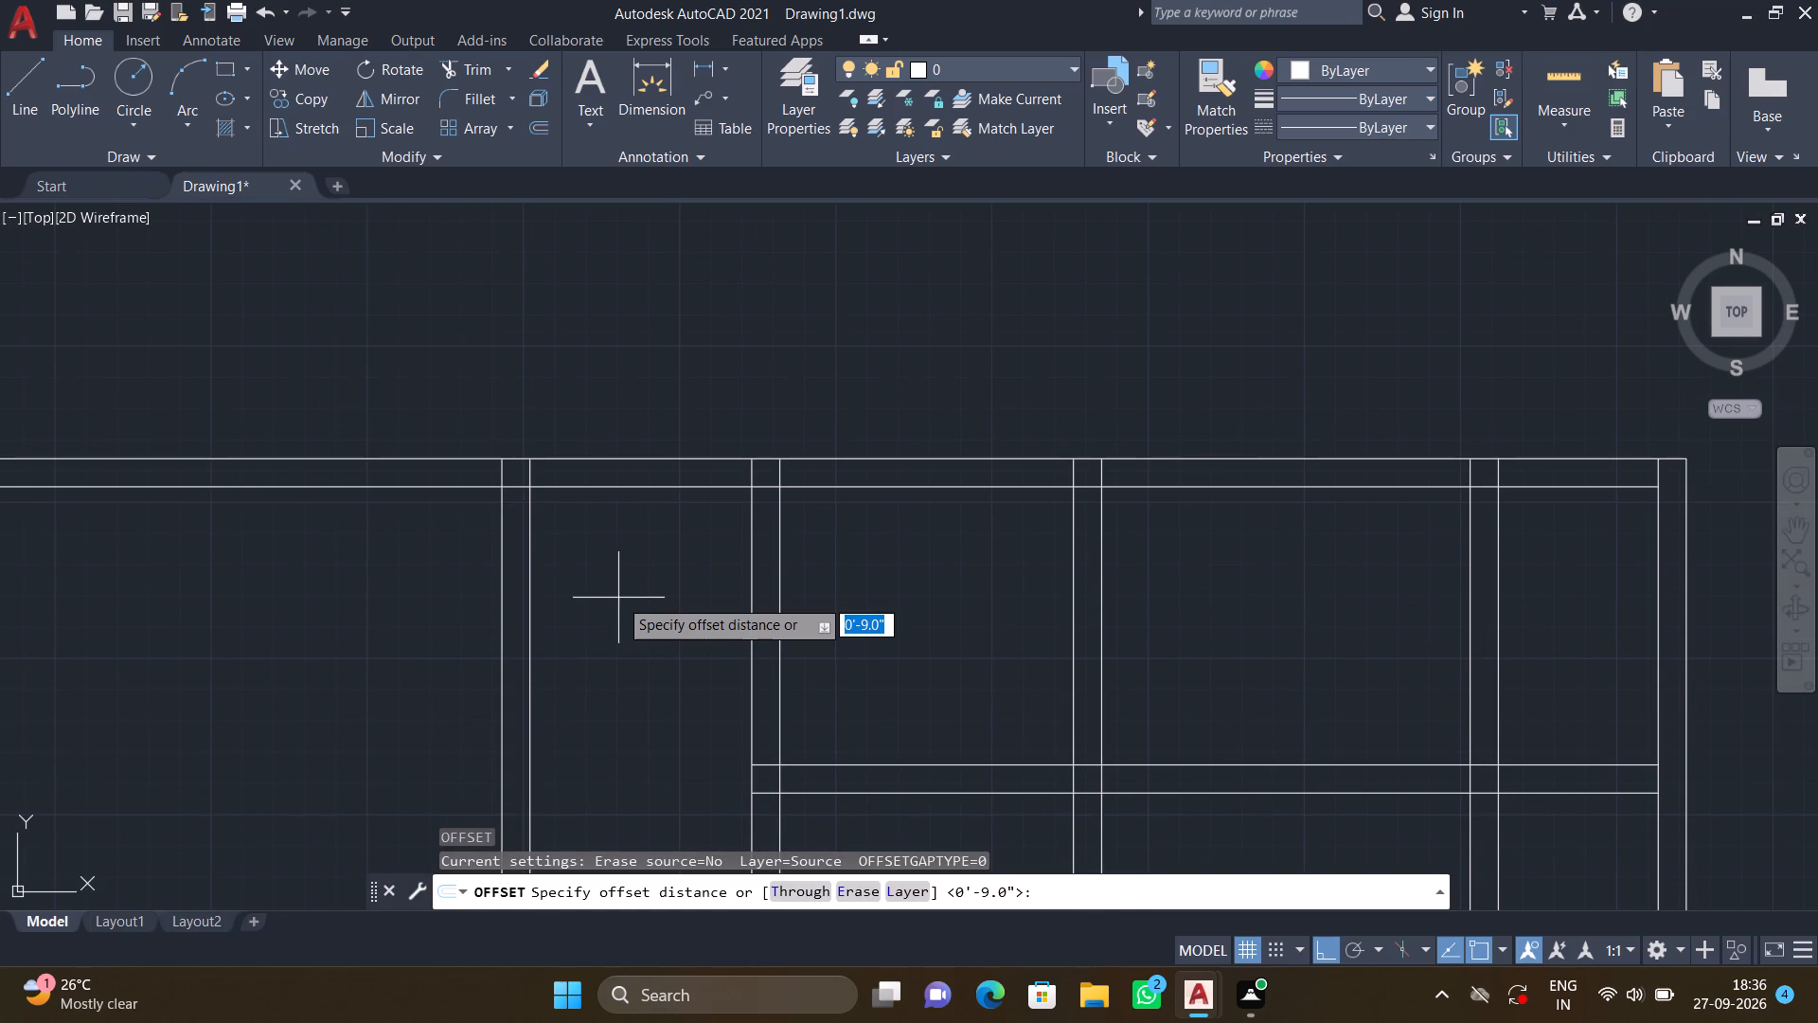
pyautogui.write("8'")
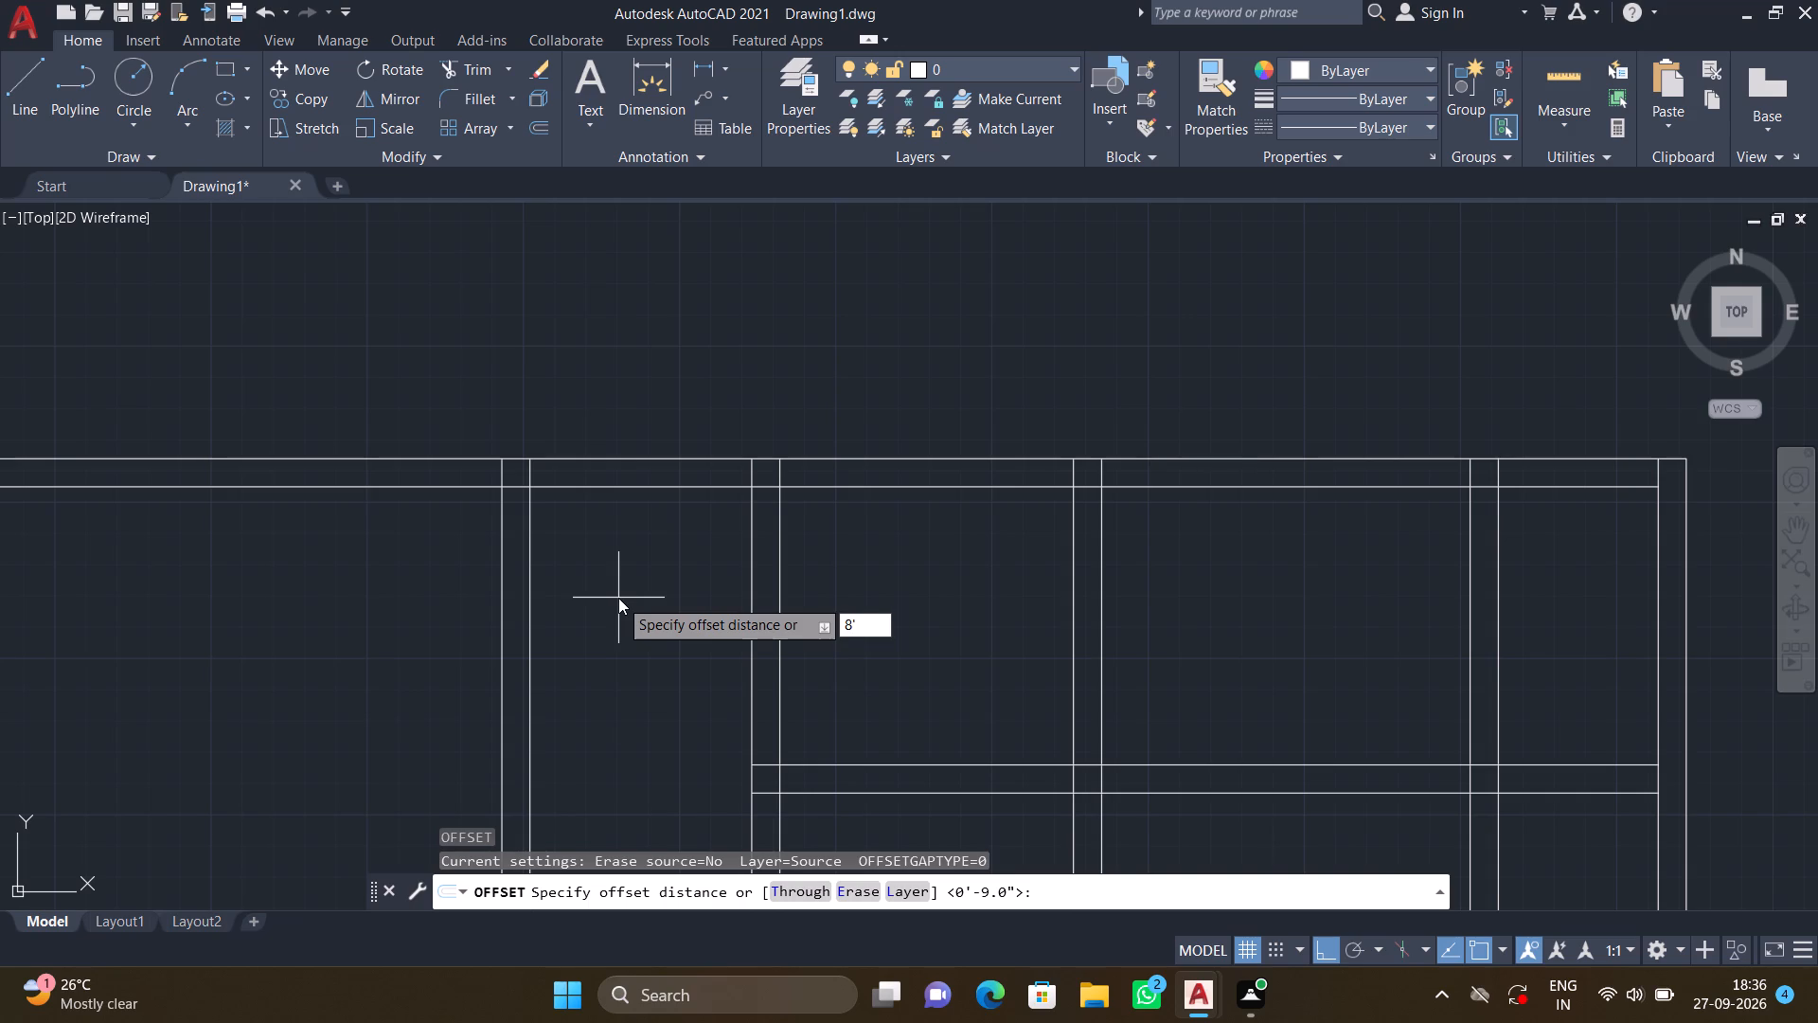
pyautogui.write('8"')
pyautogui.press('Return')
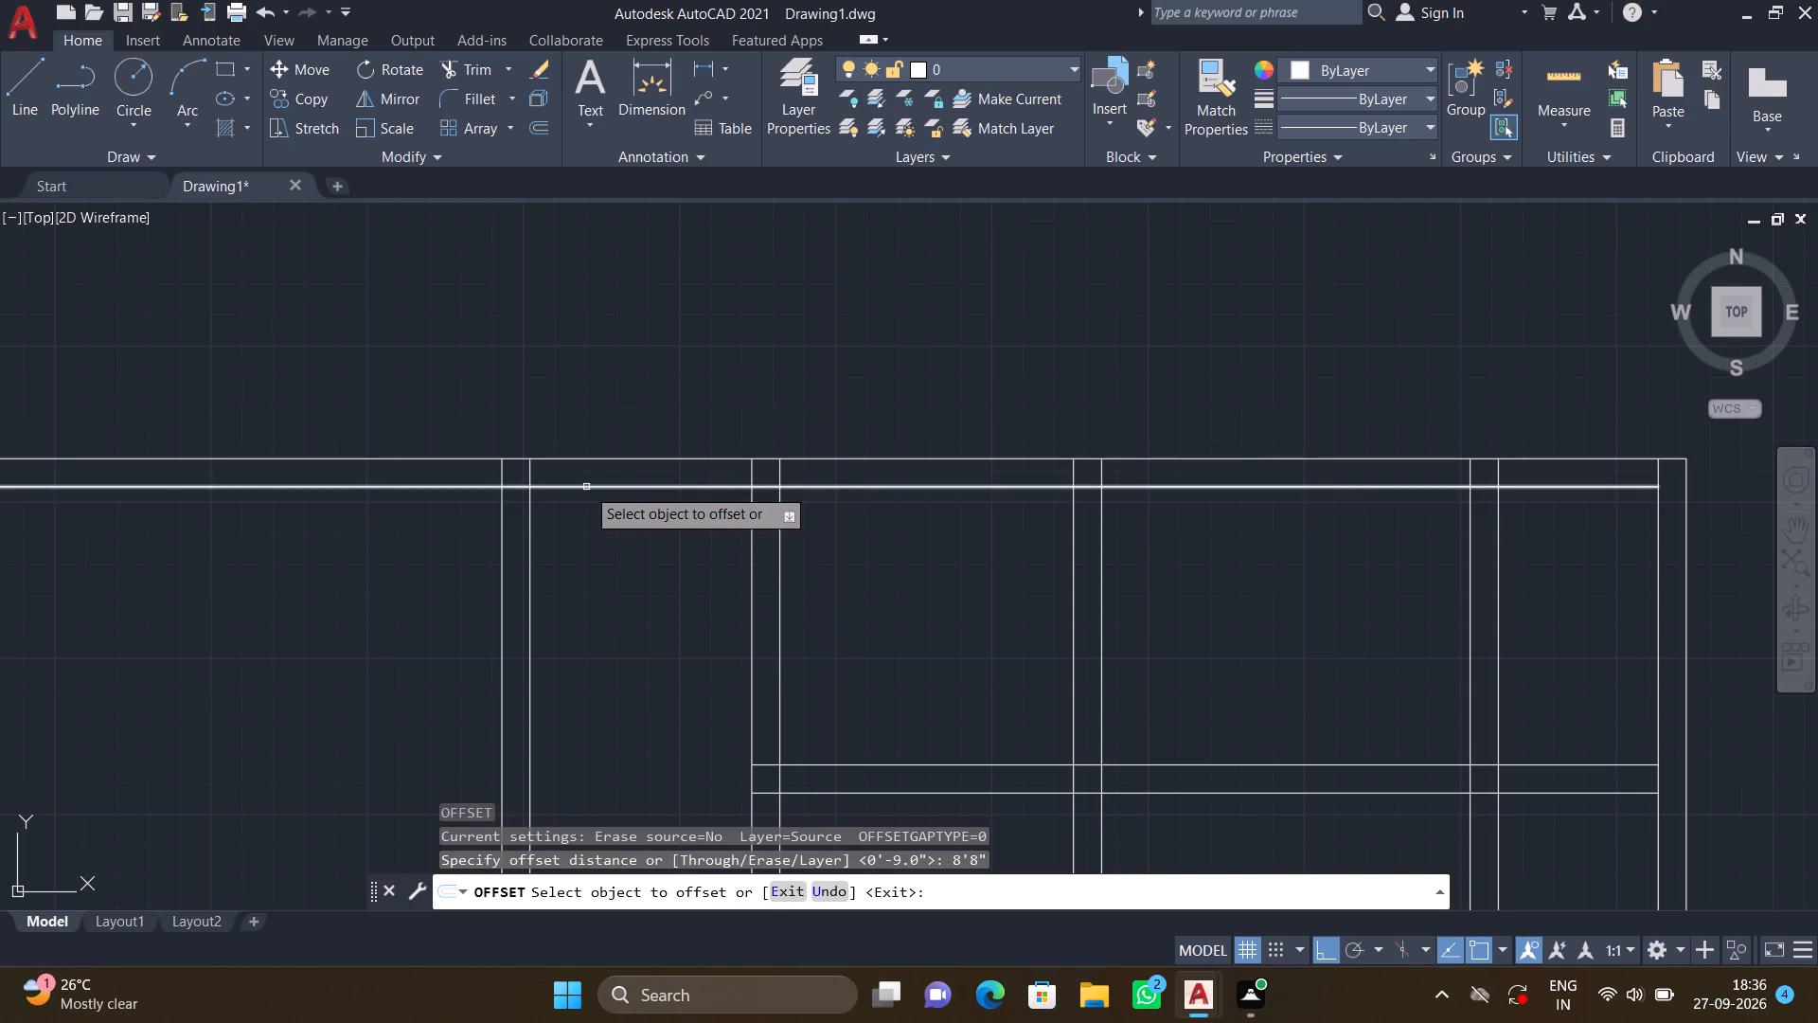
pyautogui.click(586, 487)
pyautogui.click(631, 688)
pyautogui.press('Return')
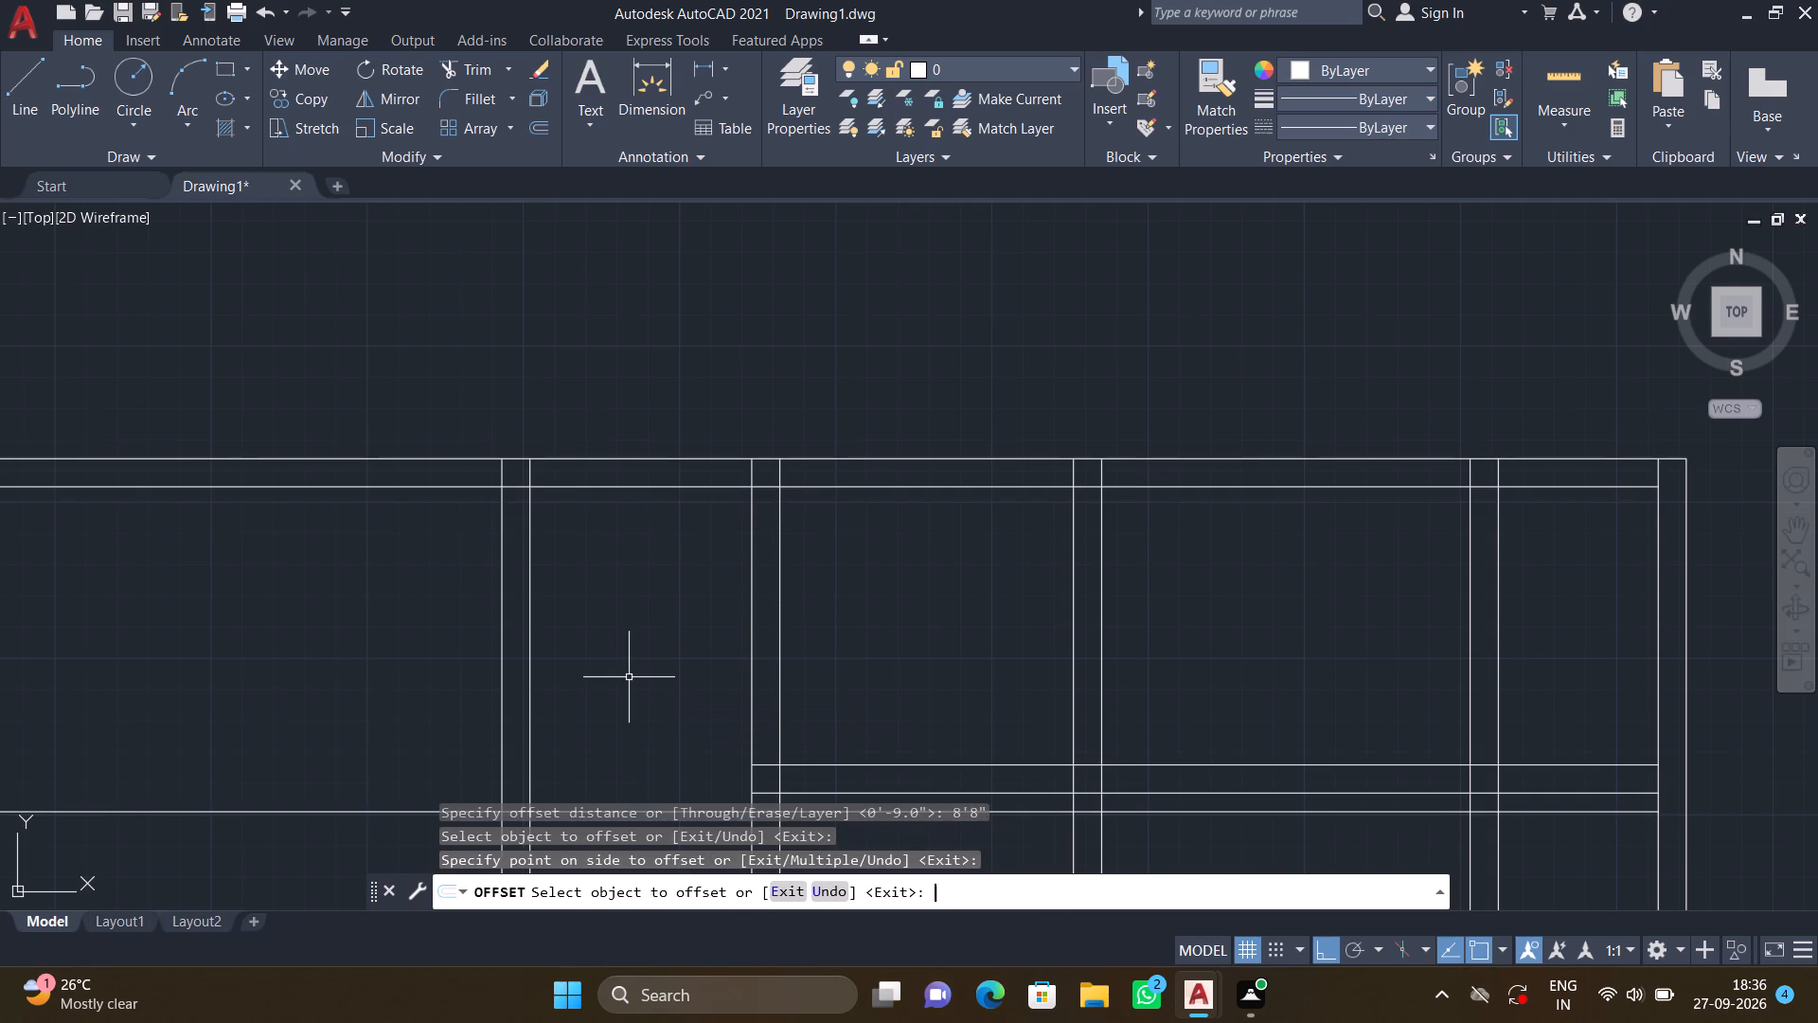
# Offset the new horizontal line 9" to the south to form a double-line wall.
pyautogui.scroll(-2, 660, 732)
pyautogui.moveTo(647, 720); pyautogui.dragTo(637, 438, button='middle')
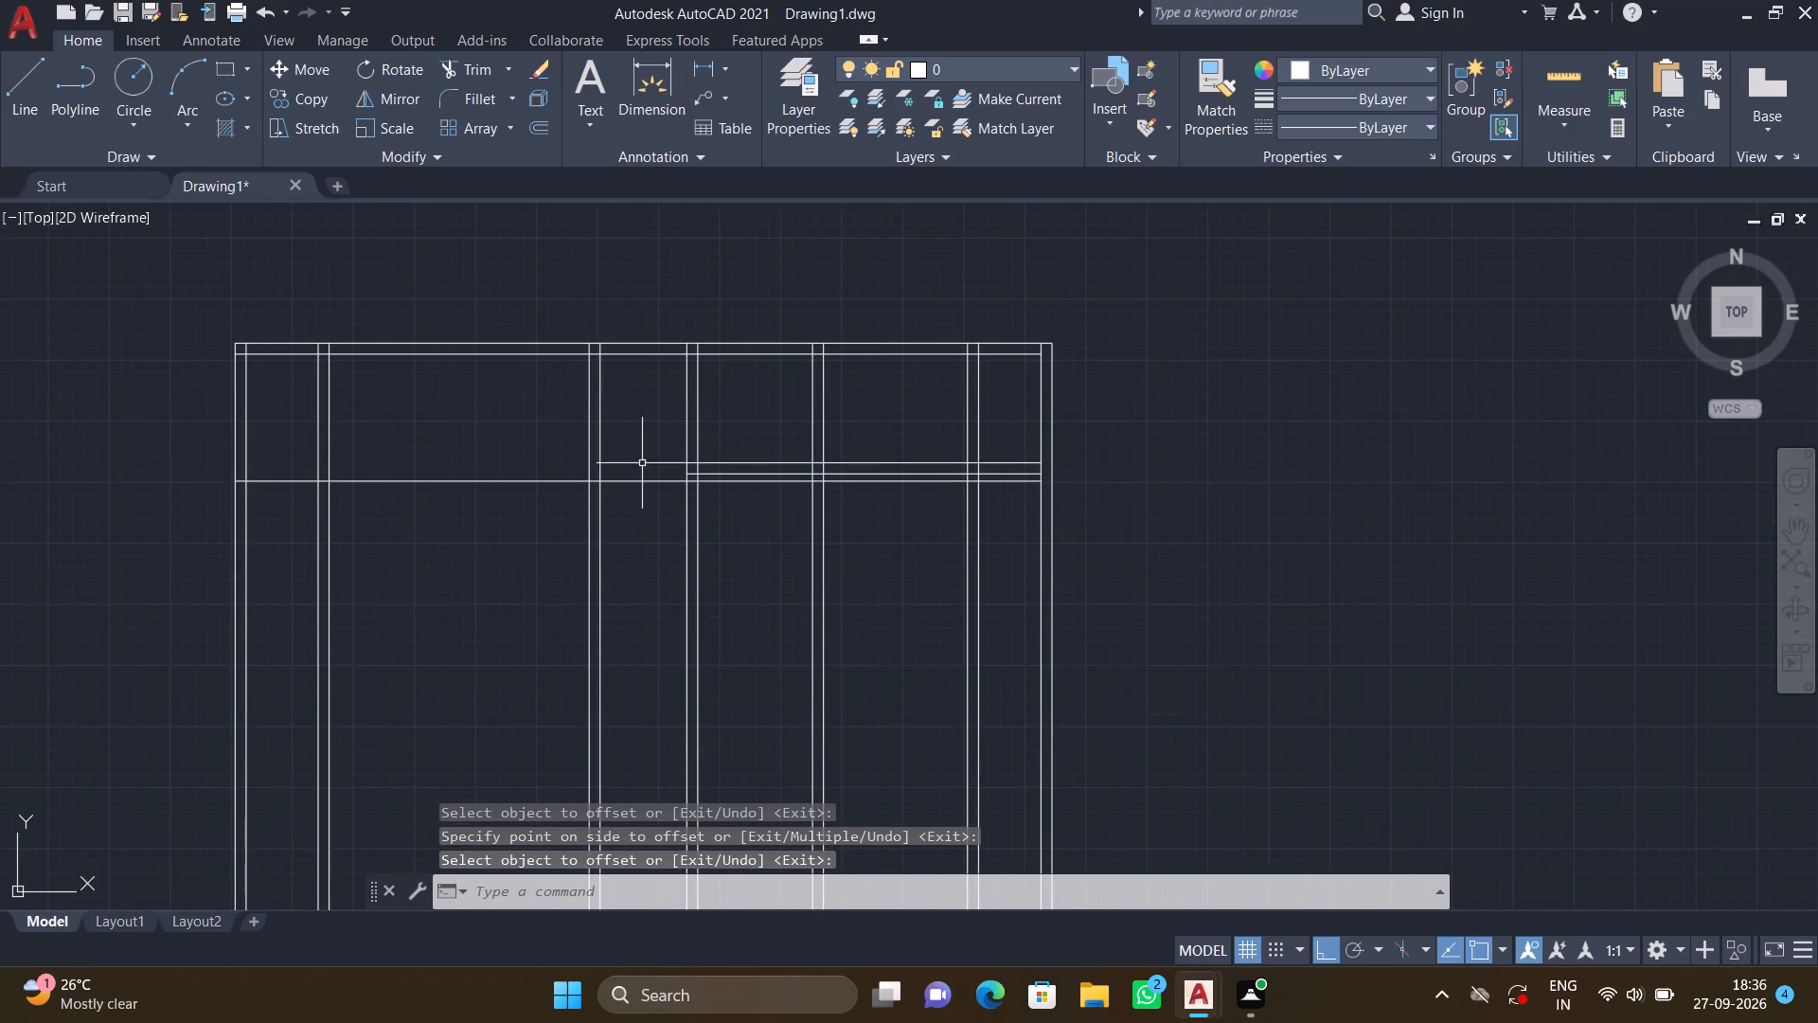
pyautogui.scroll(2, 643, 490)
pyautogui.press('o')
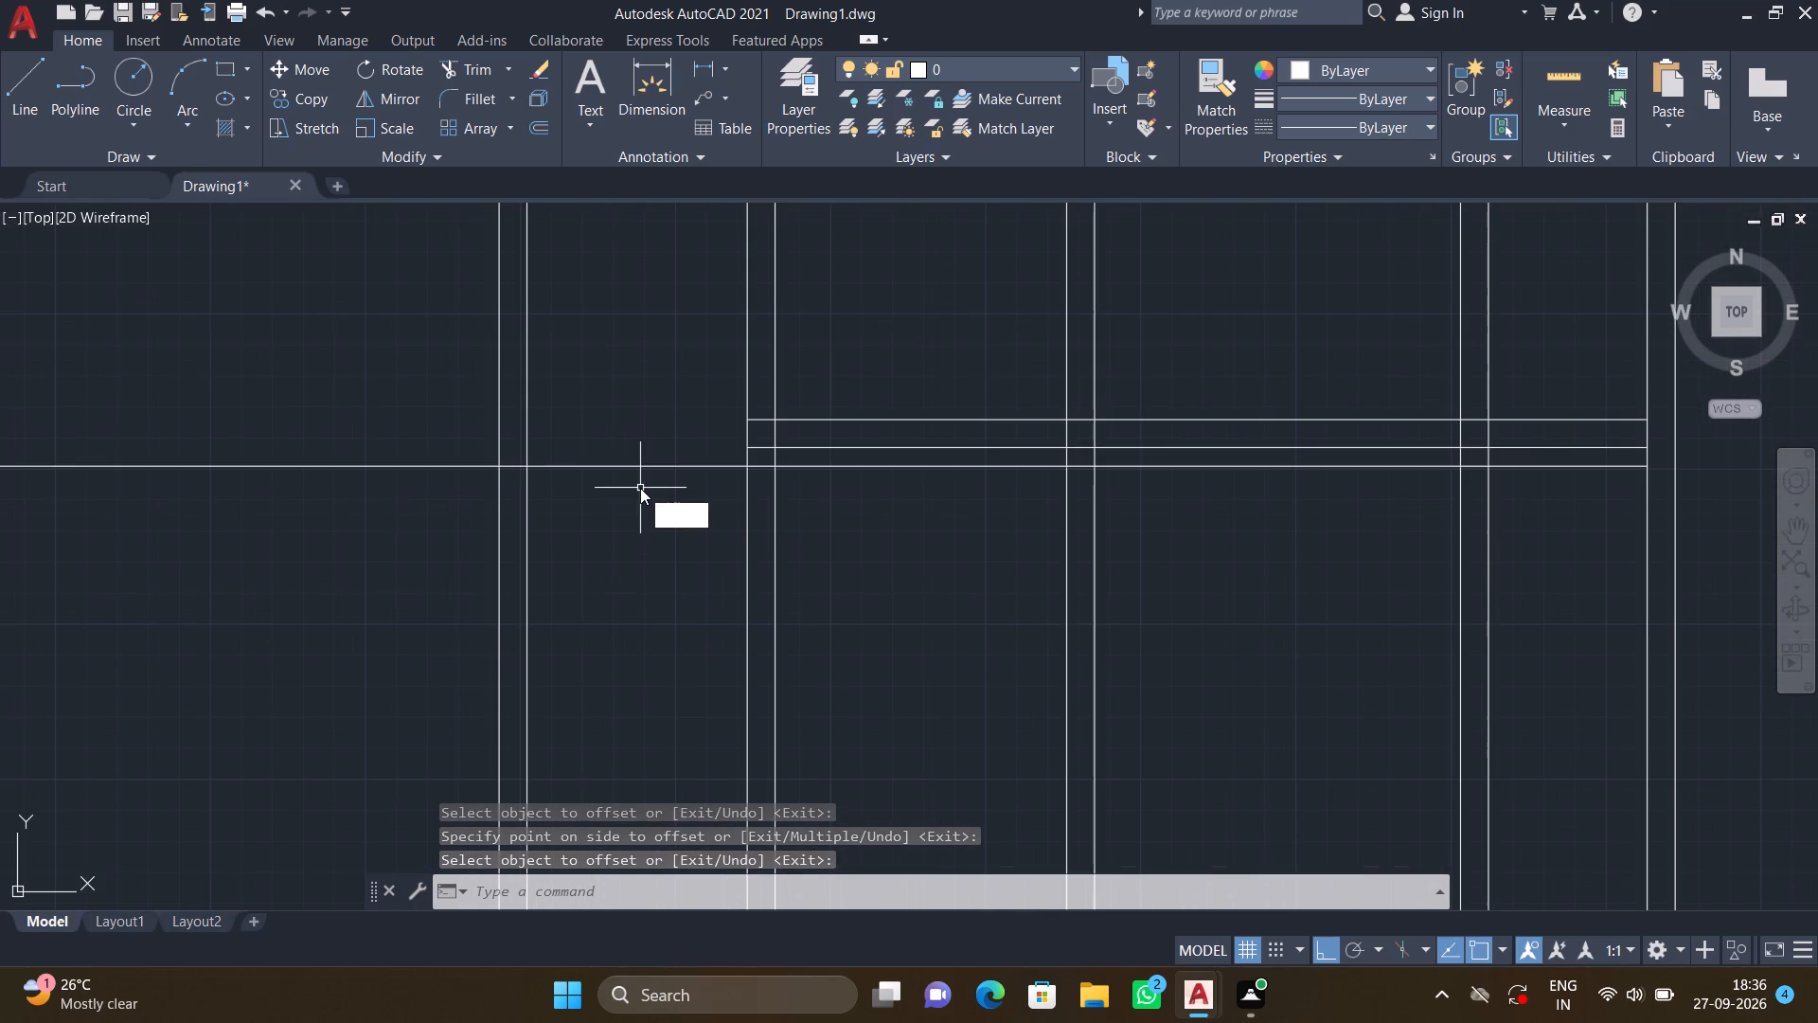
pyautogui.press('Return')
pyautogui.write('9"')
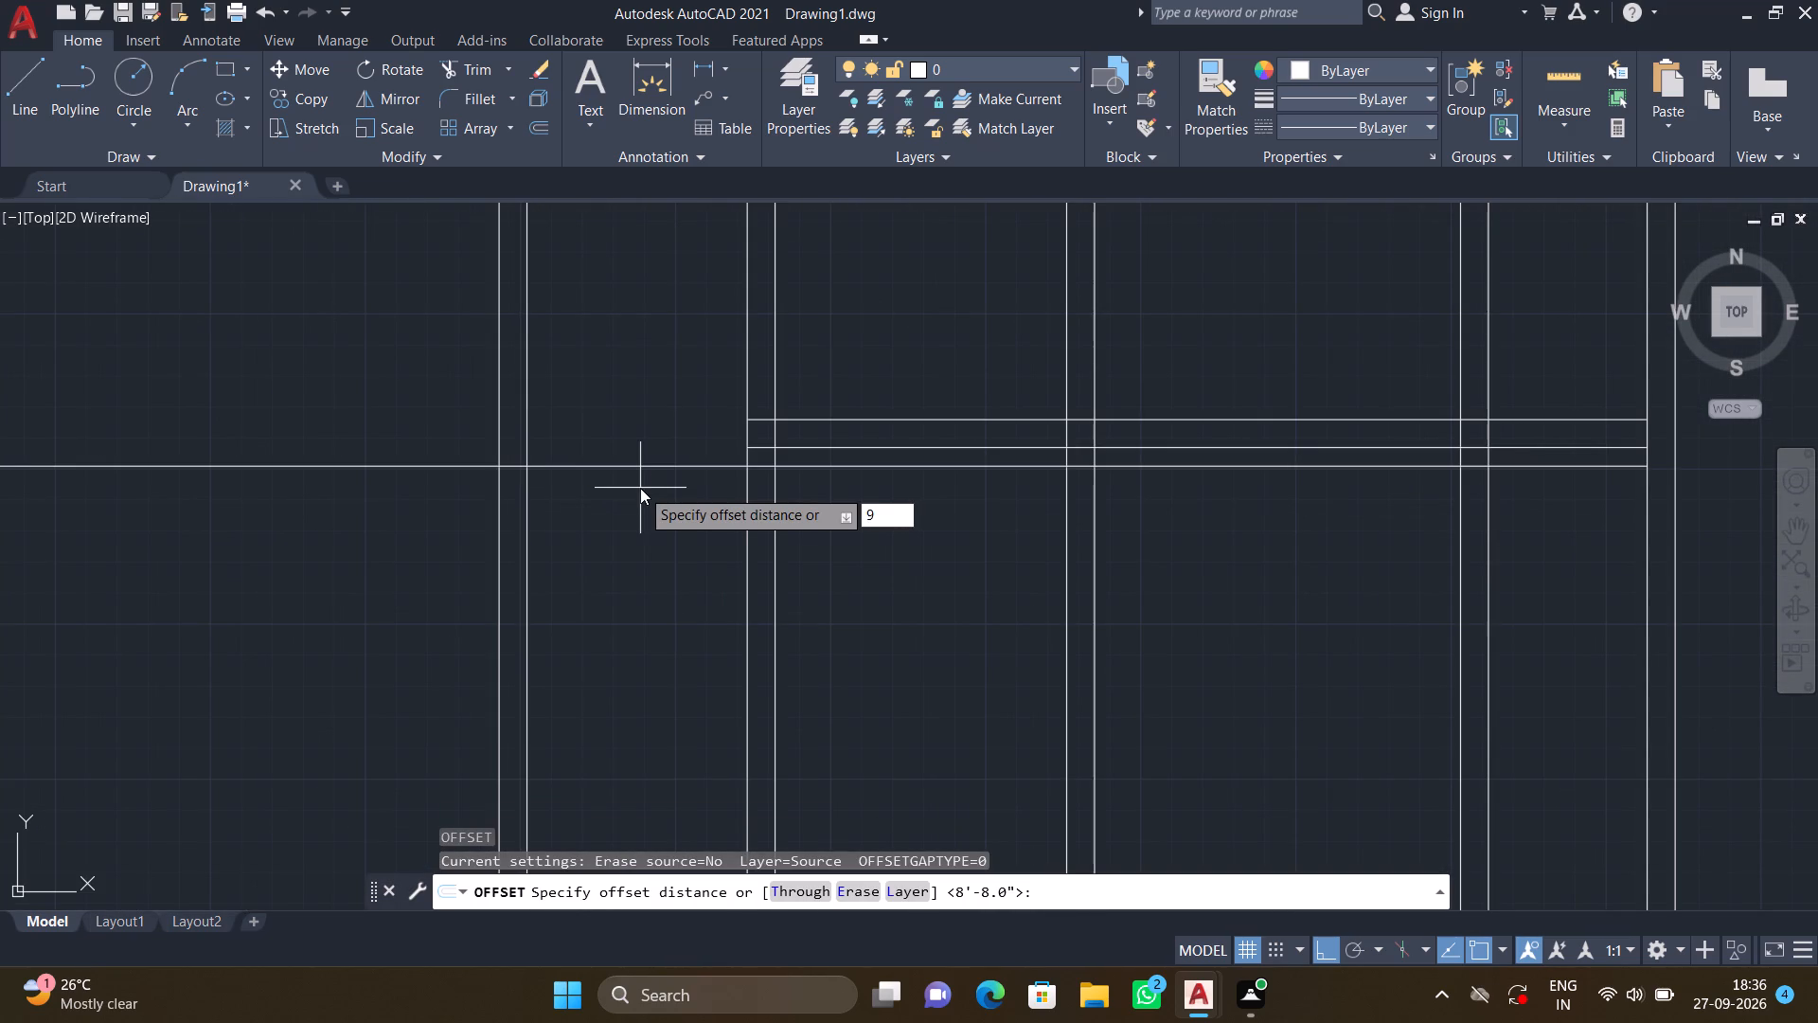
pyautogui.press('Return')
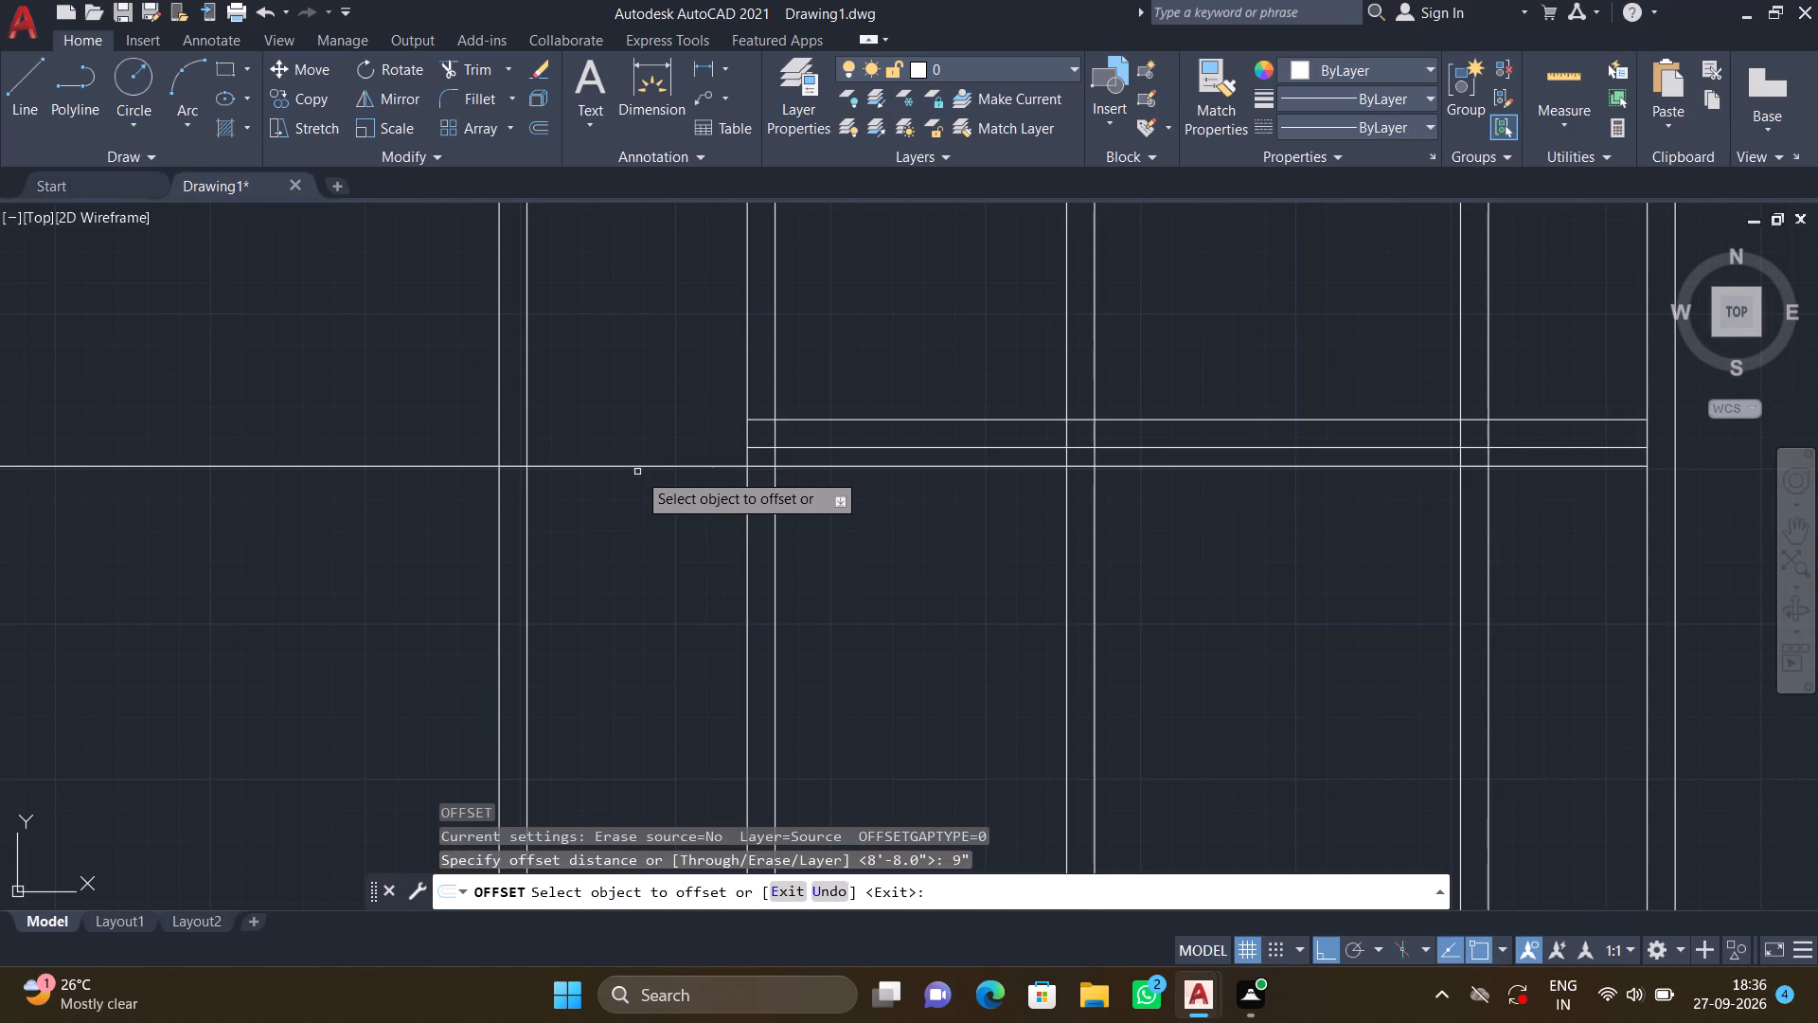
pyautogui.click(636, 466)
pyautogui.click(624, 560)
pyautogui.press('Return')
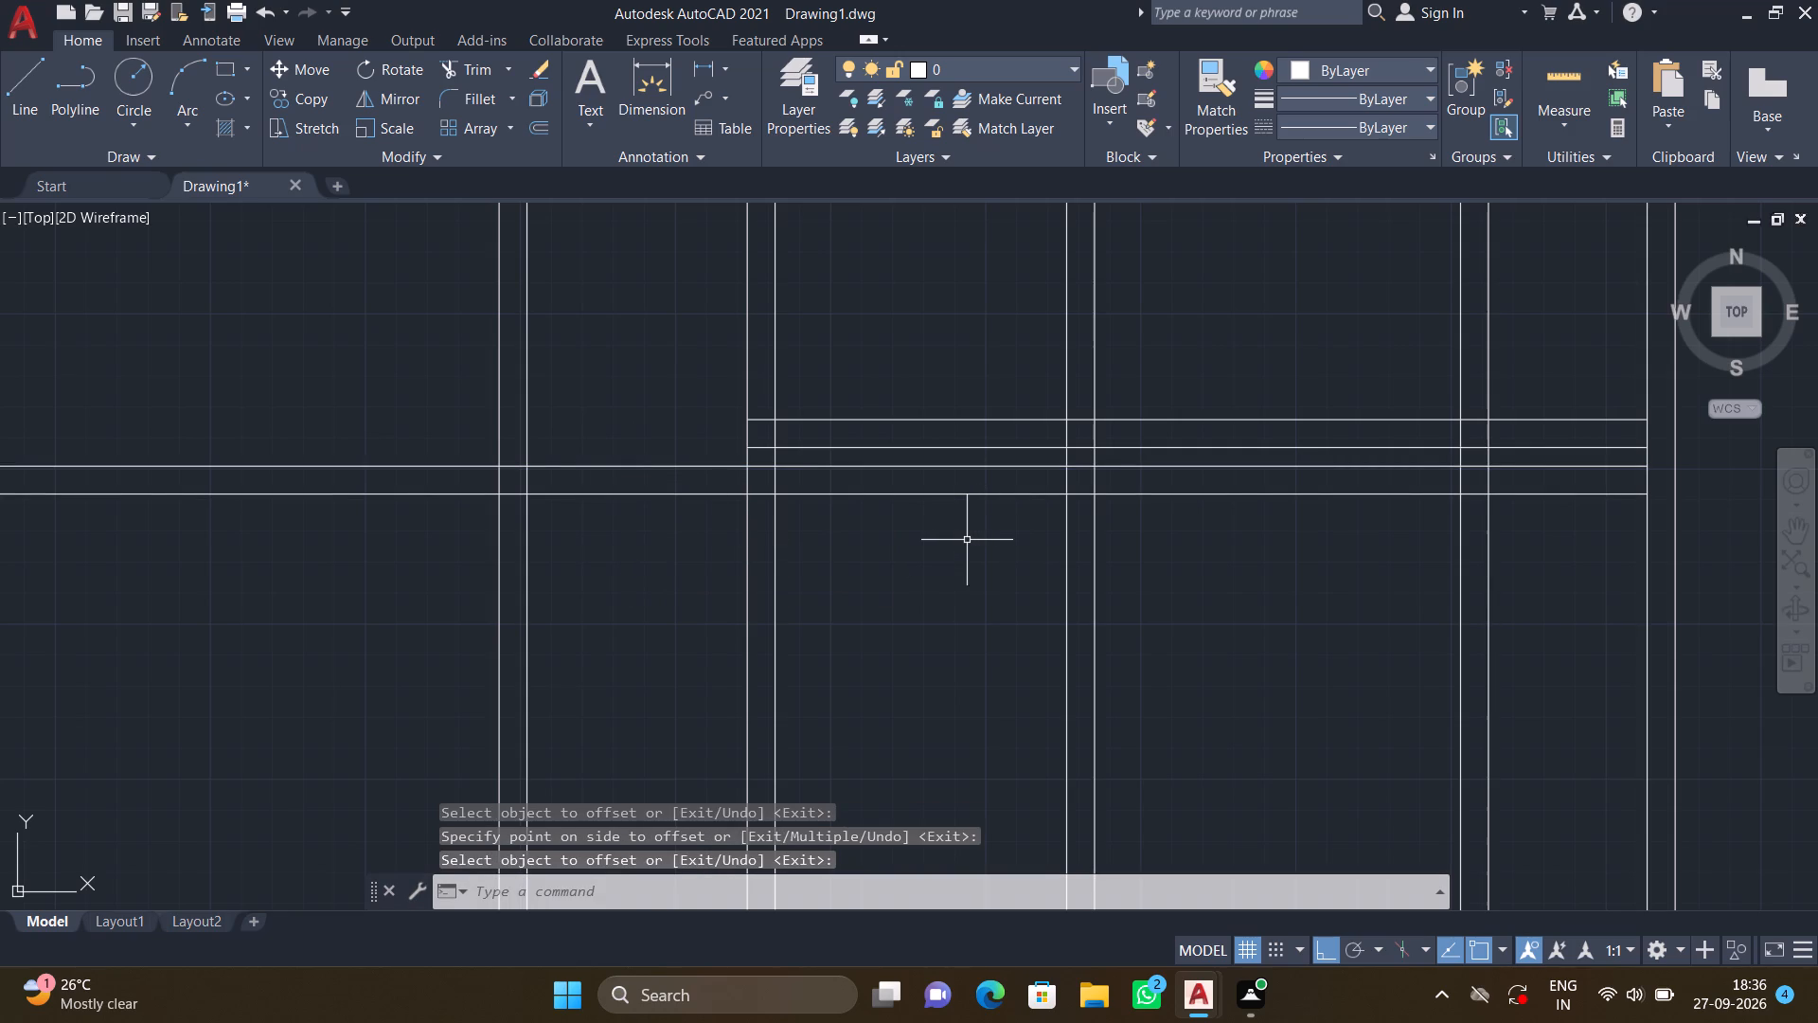
# Trim the southern of the two close horizontal walls everywhere east of the fourth vertical double-line wall from the west, including segments inside the crossing walls.
pyautogui.press('t')
pyautogui.press('r')
pyautogui.press('Return')
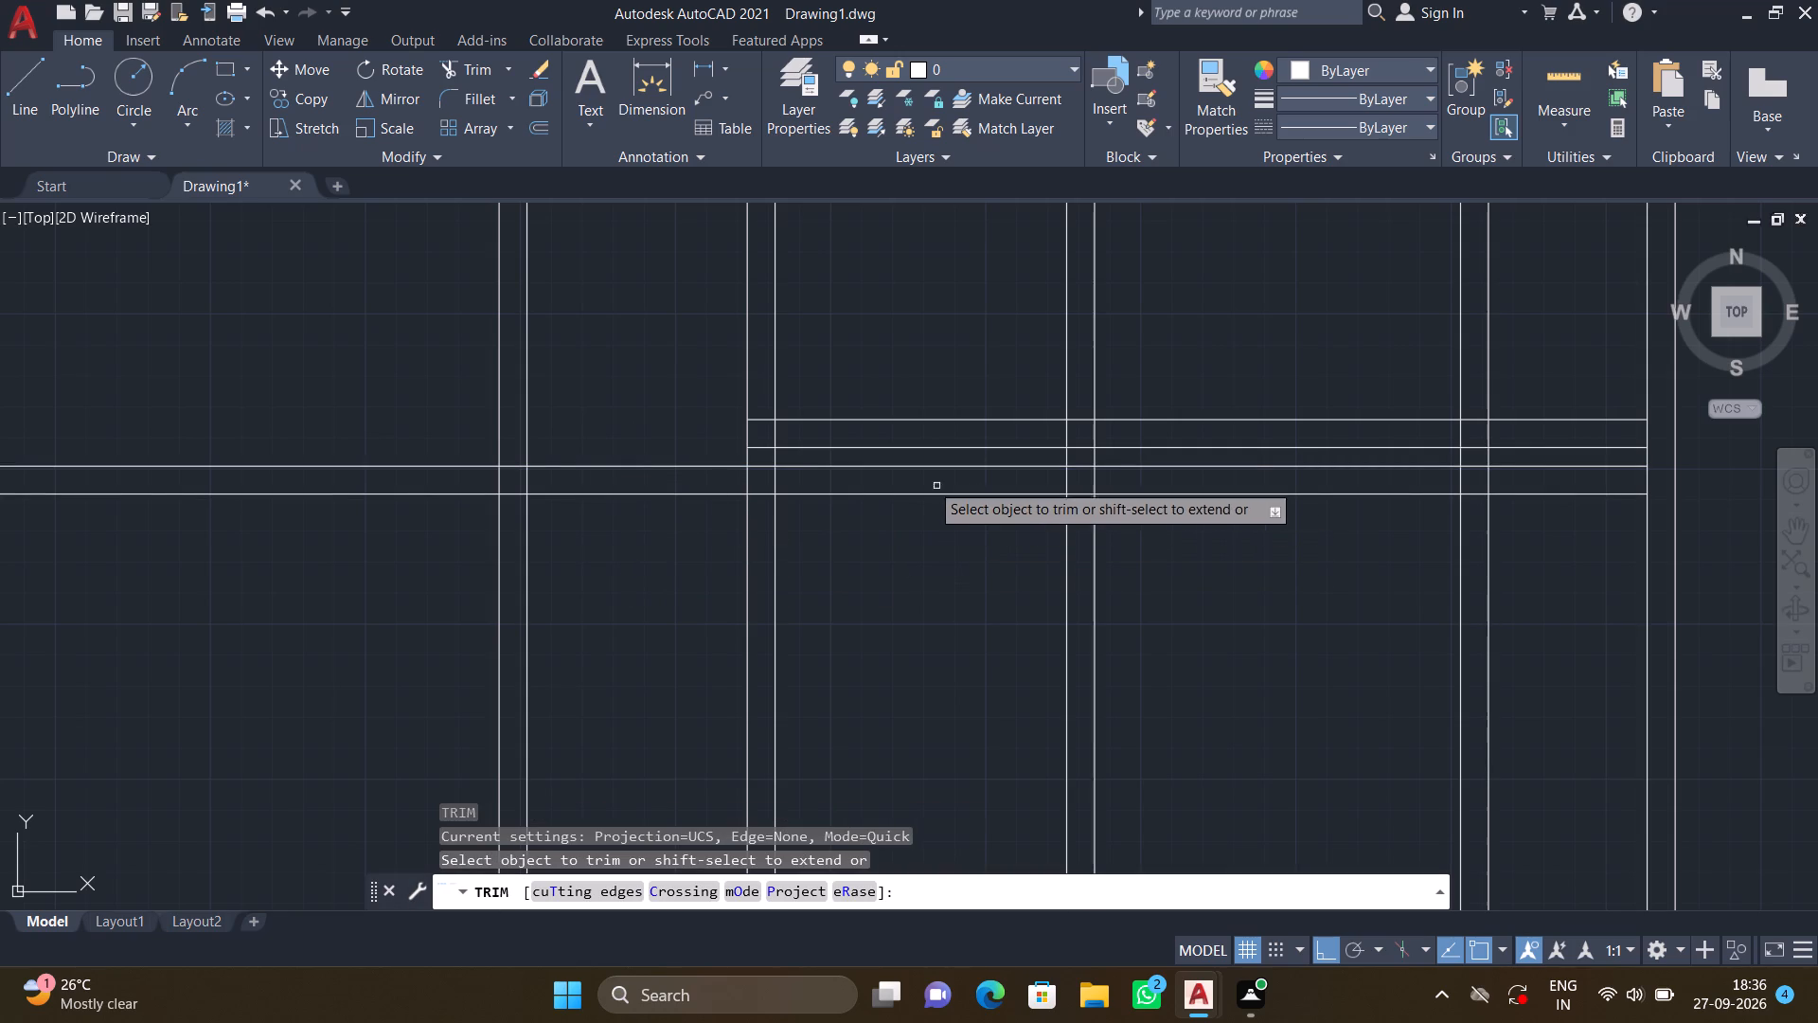
pyautogui.moveTo(867, 465); pyautogui.dragTo(870, 478)
pyautogui.click(874, 497)
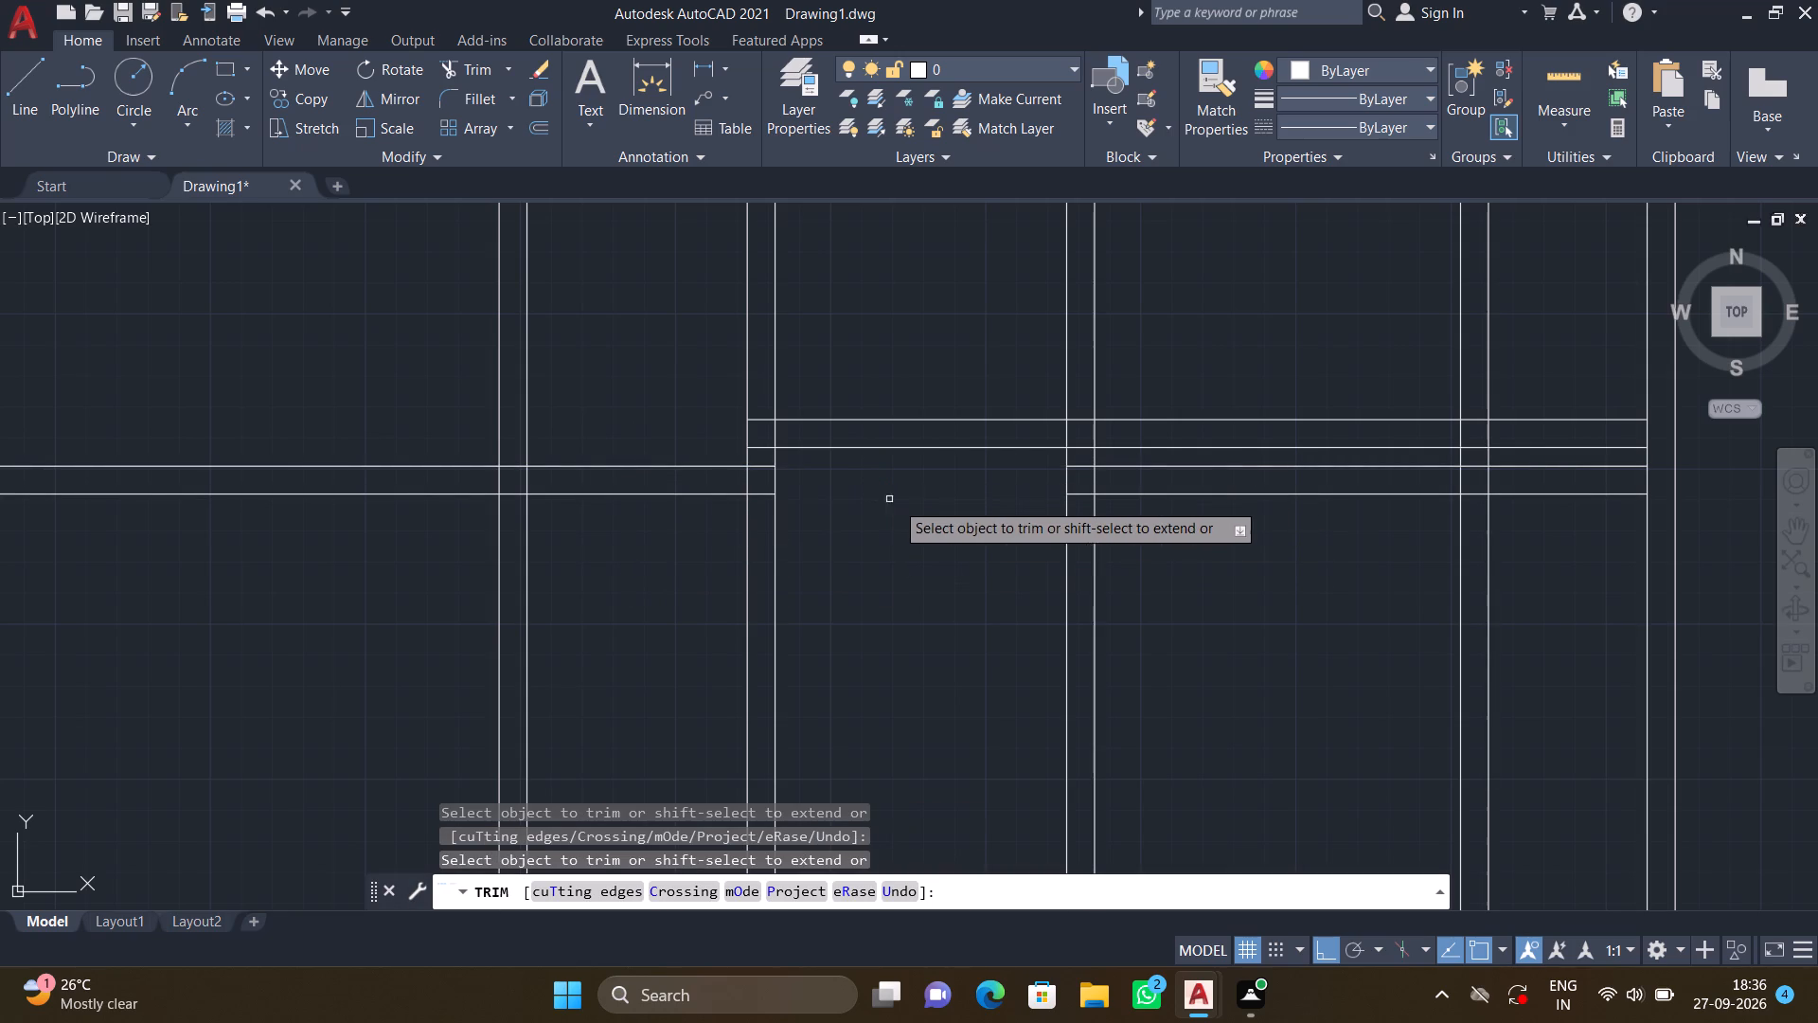
pyautogui.click(1214, 466)
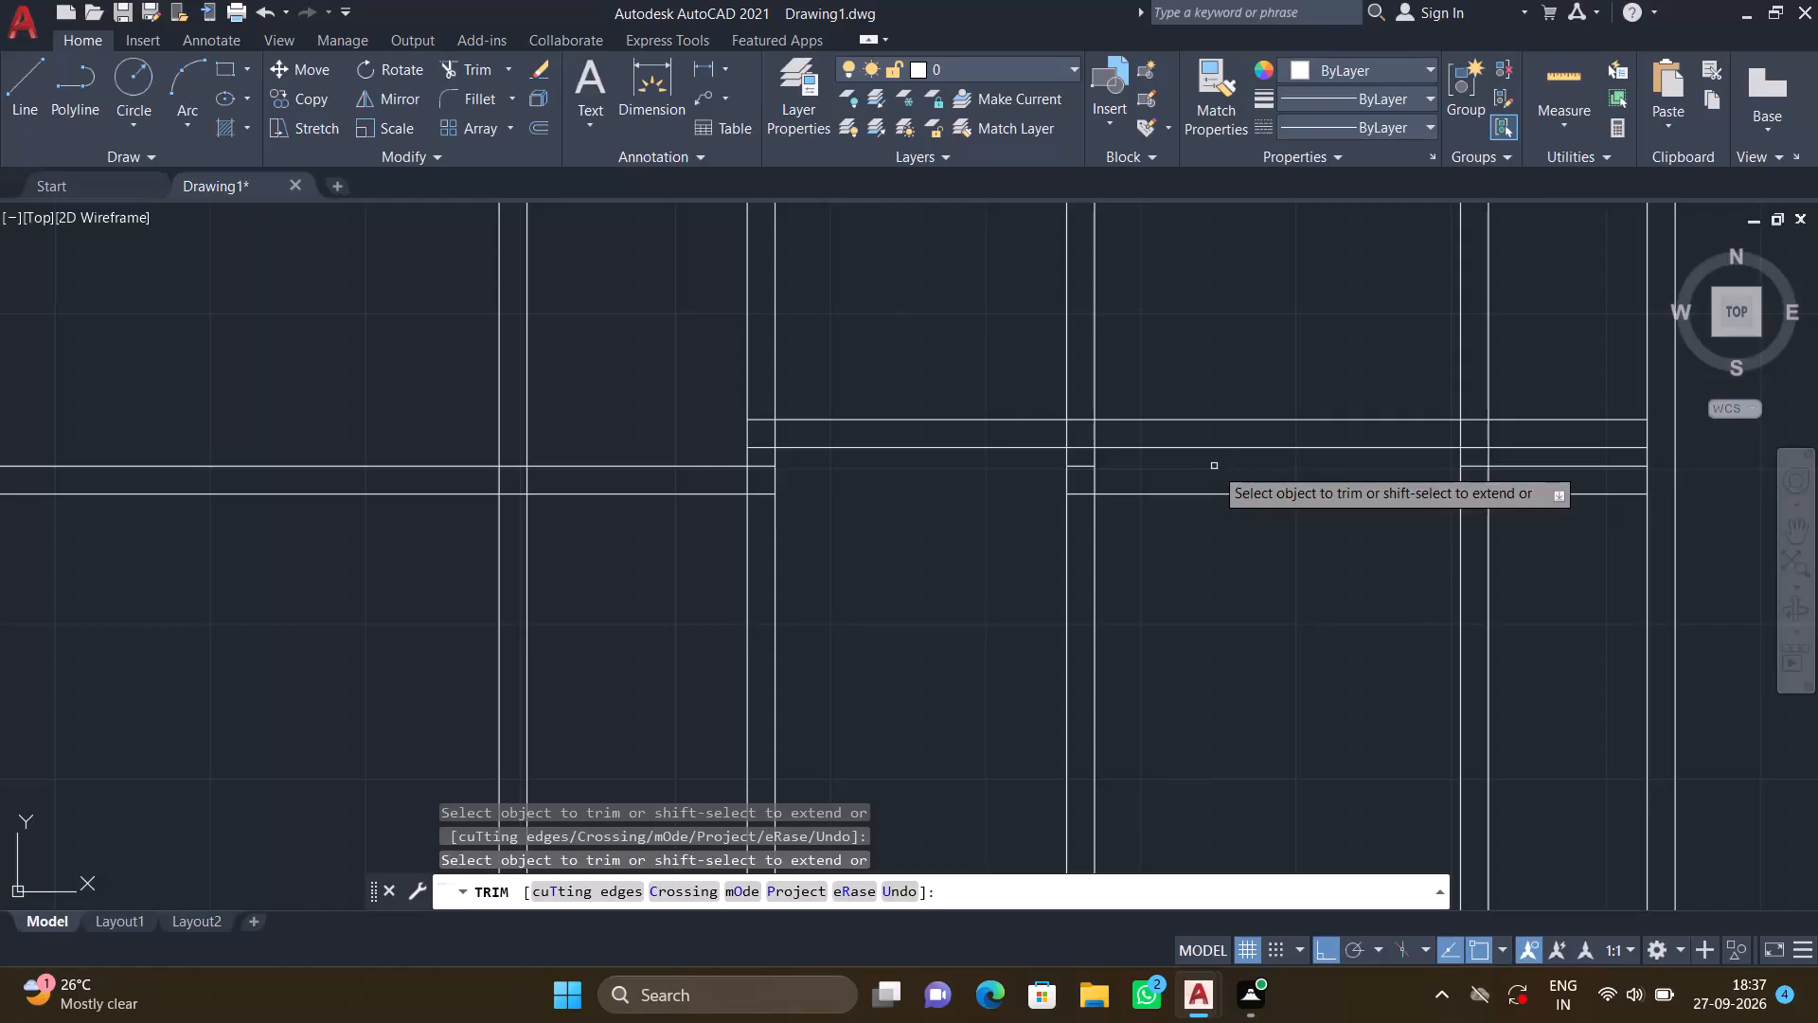
pyautogui.click(1194, 491)
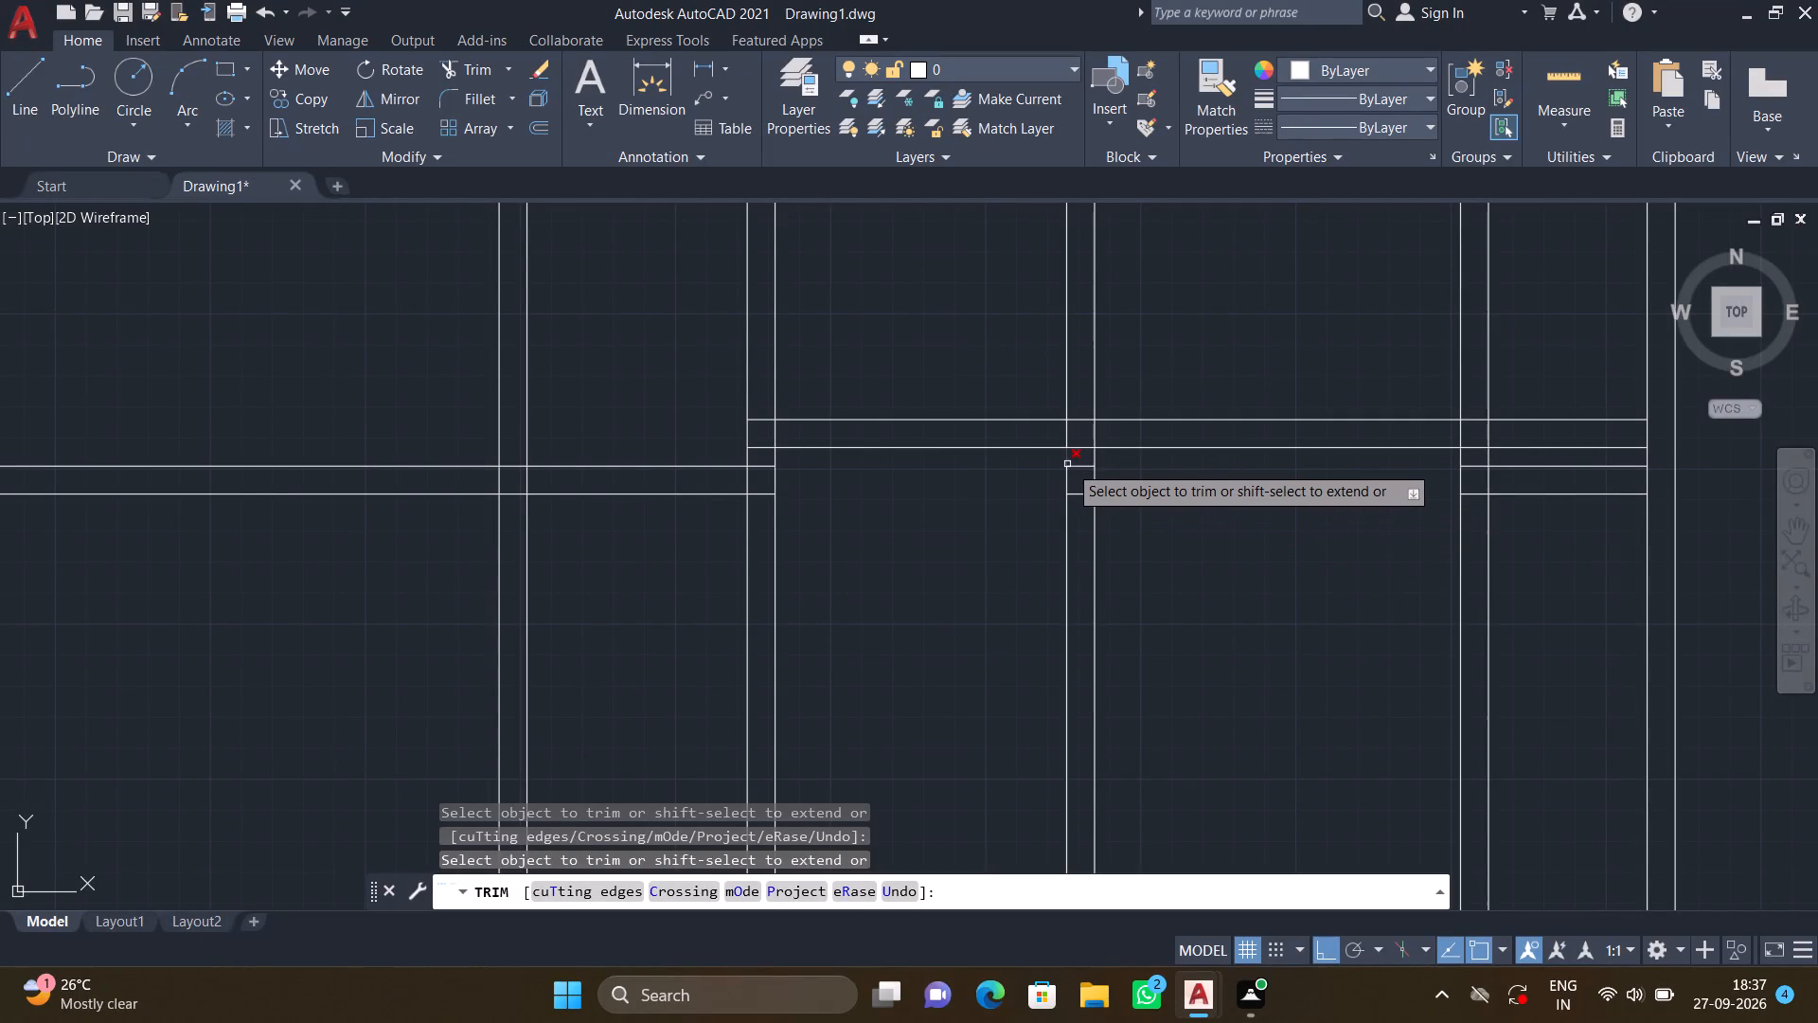
pyautogui.click(1077, 464)
pyautogui.click(1079, 495)
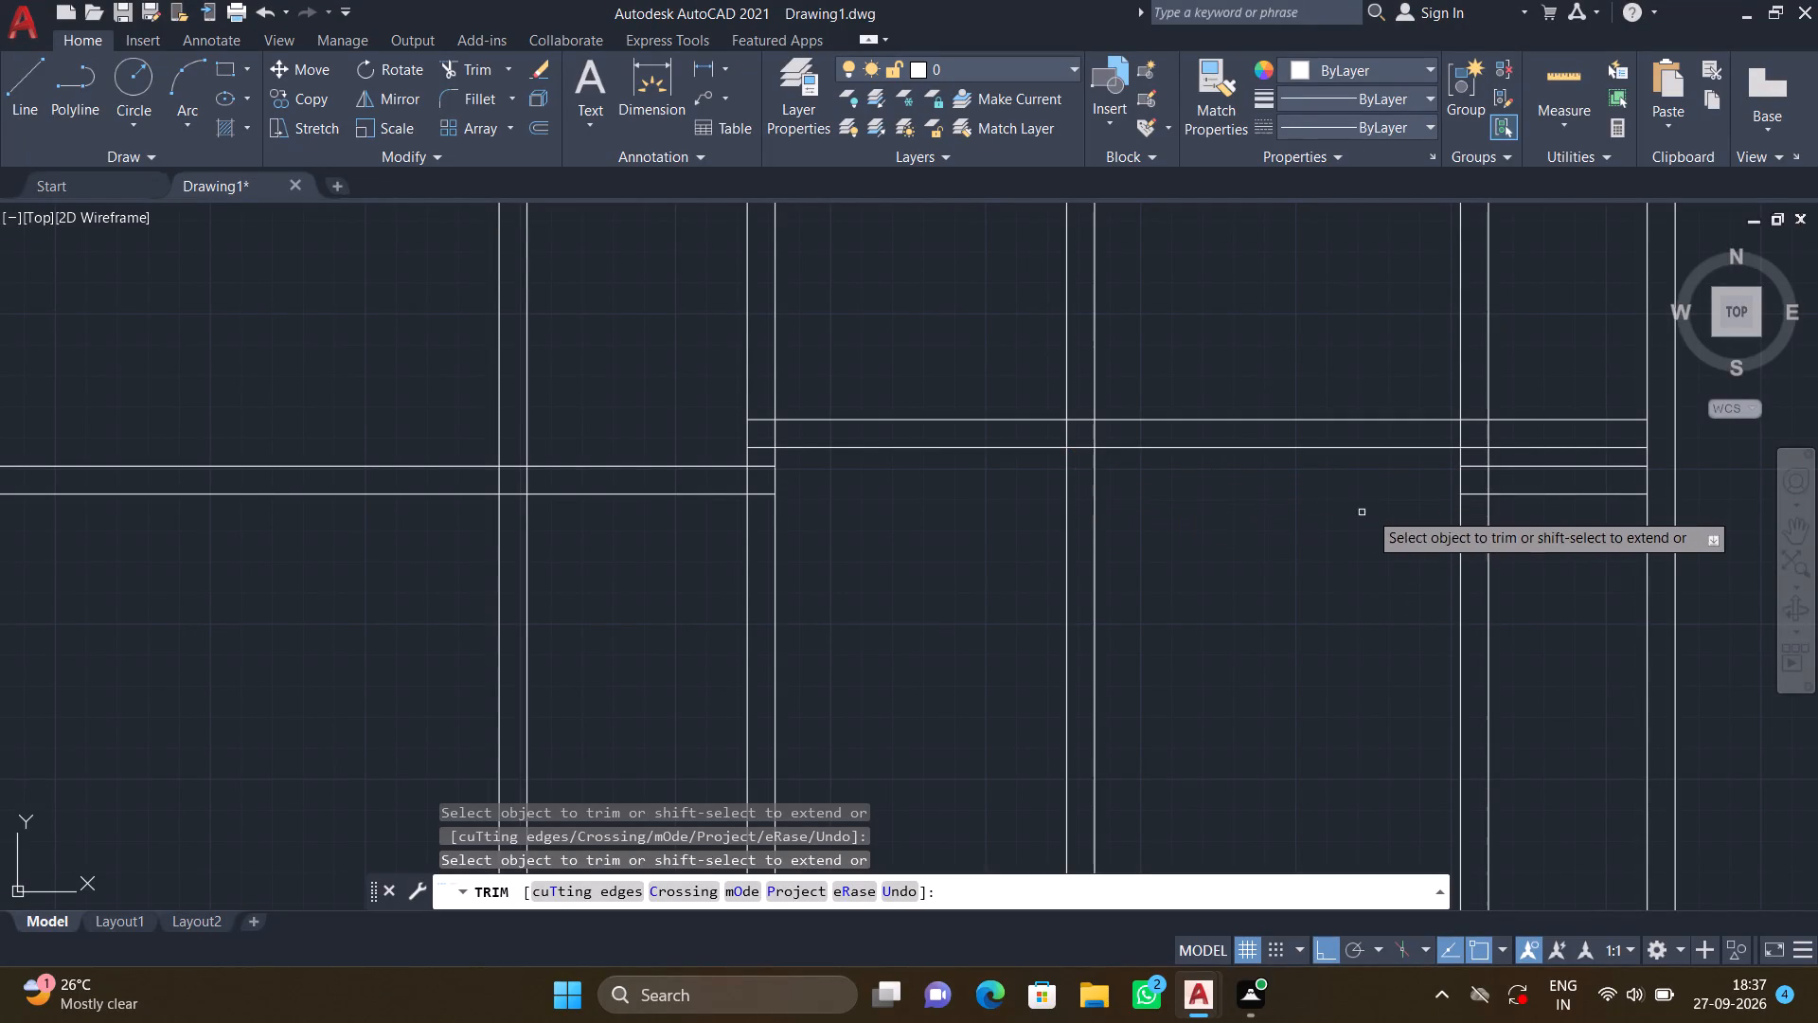
pyautogui.click(1504, 491)
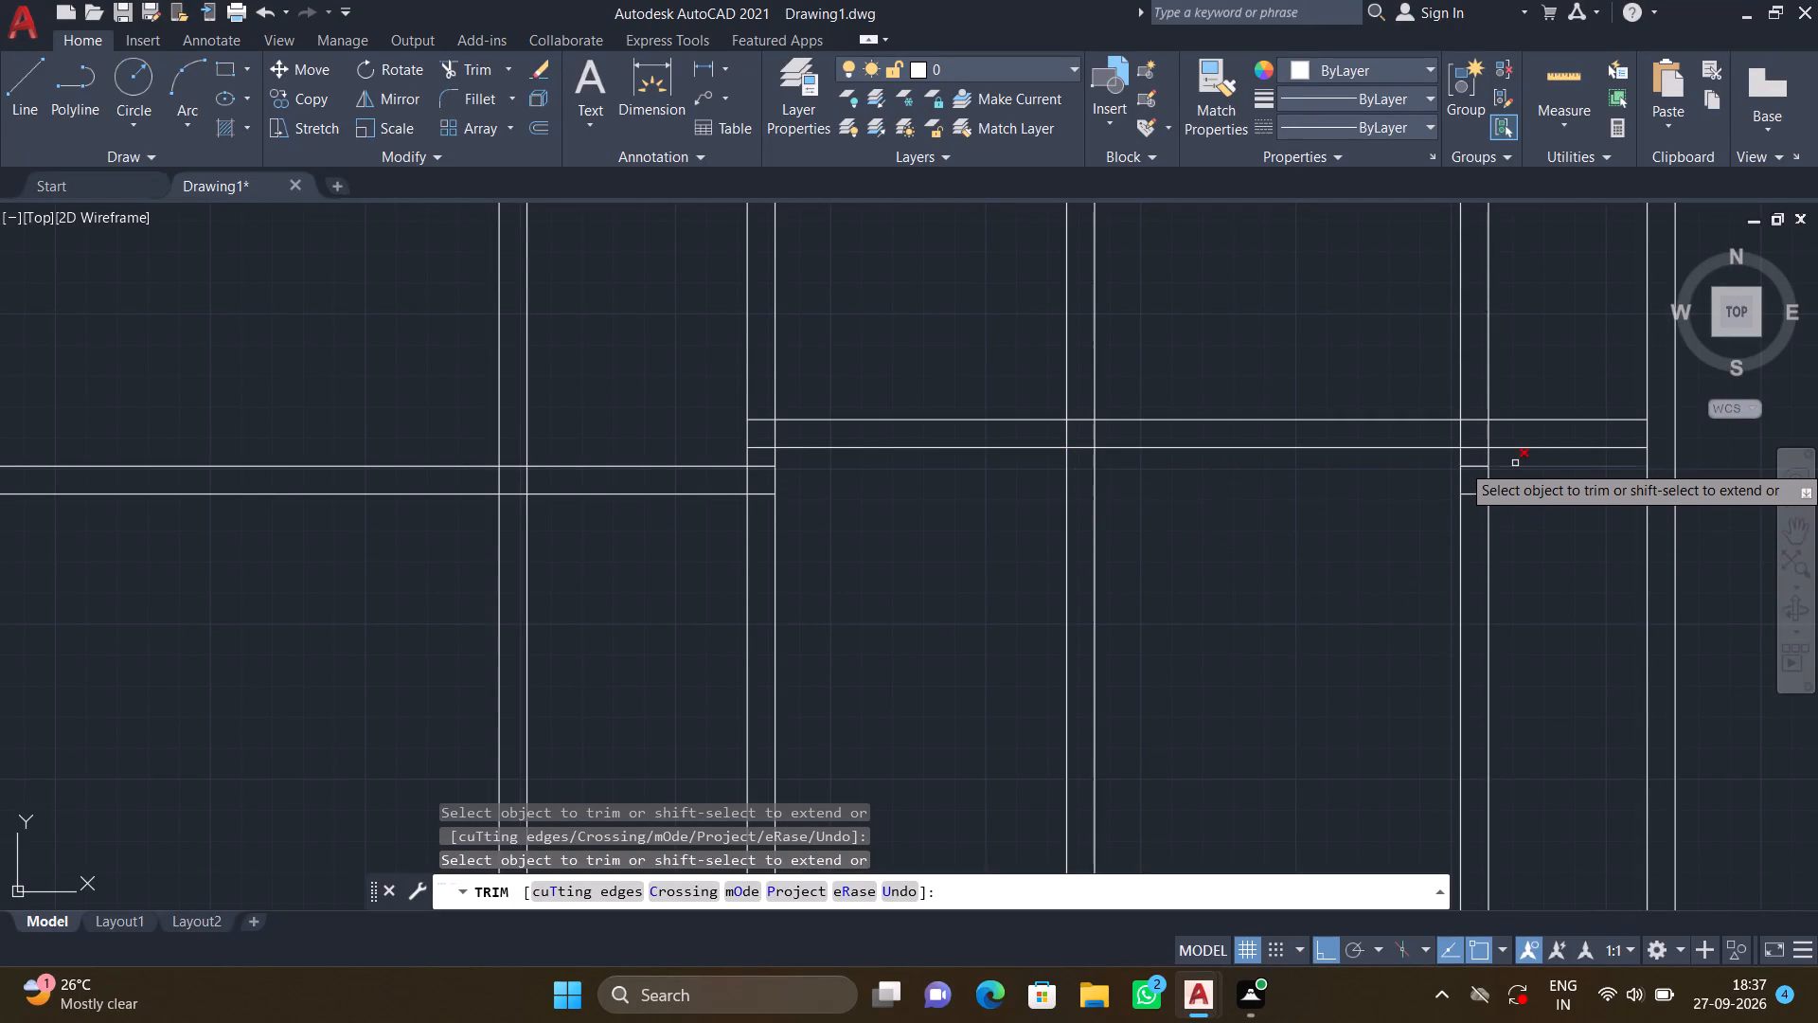
pyautogui.click(1517, 463)
pyautogui.click(1470, 465)
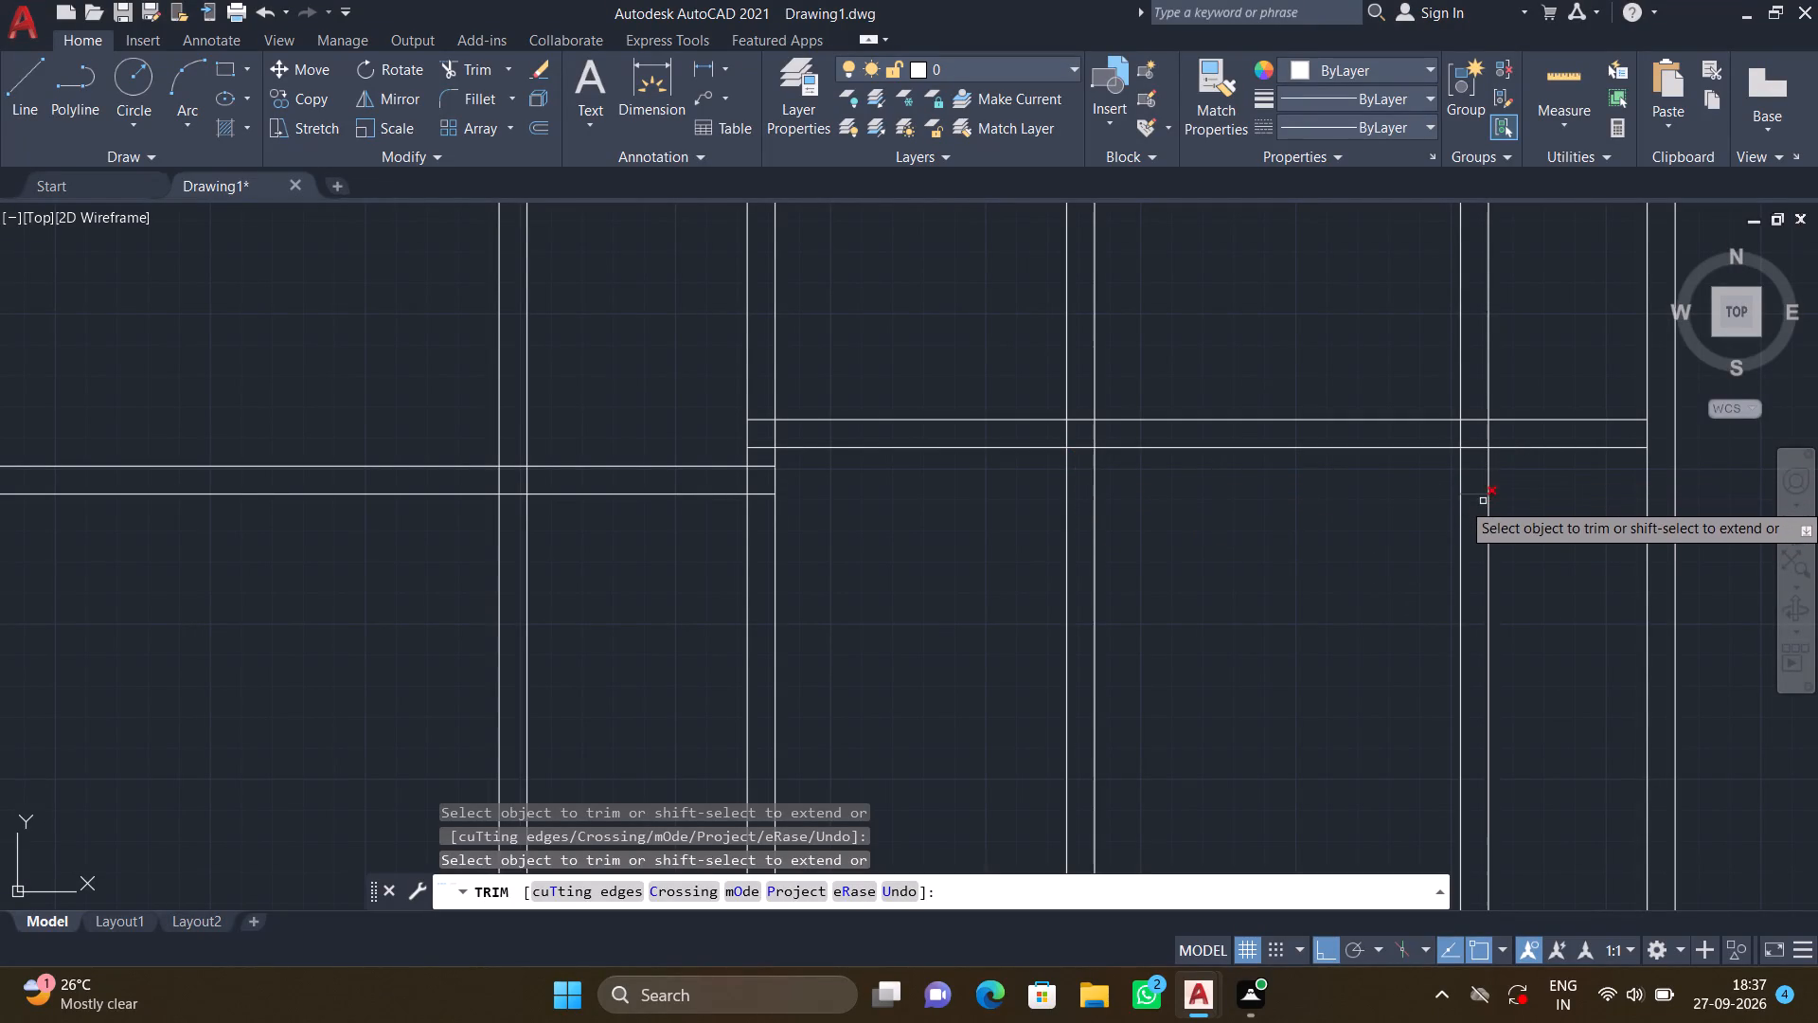
pyautogui.click(1477, 491)
# Trim the remaining western horizontal wall in the two westernmost bays and inside the two westernmost vertical double-line walls.
pyautogui.scroll(-2, 1083, 597)
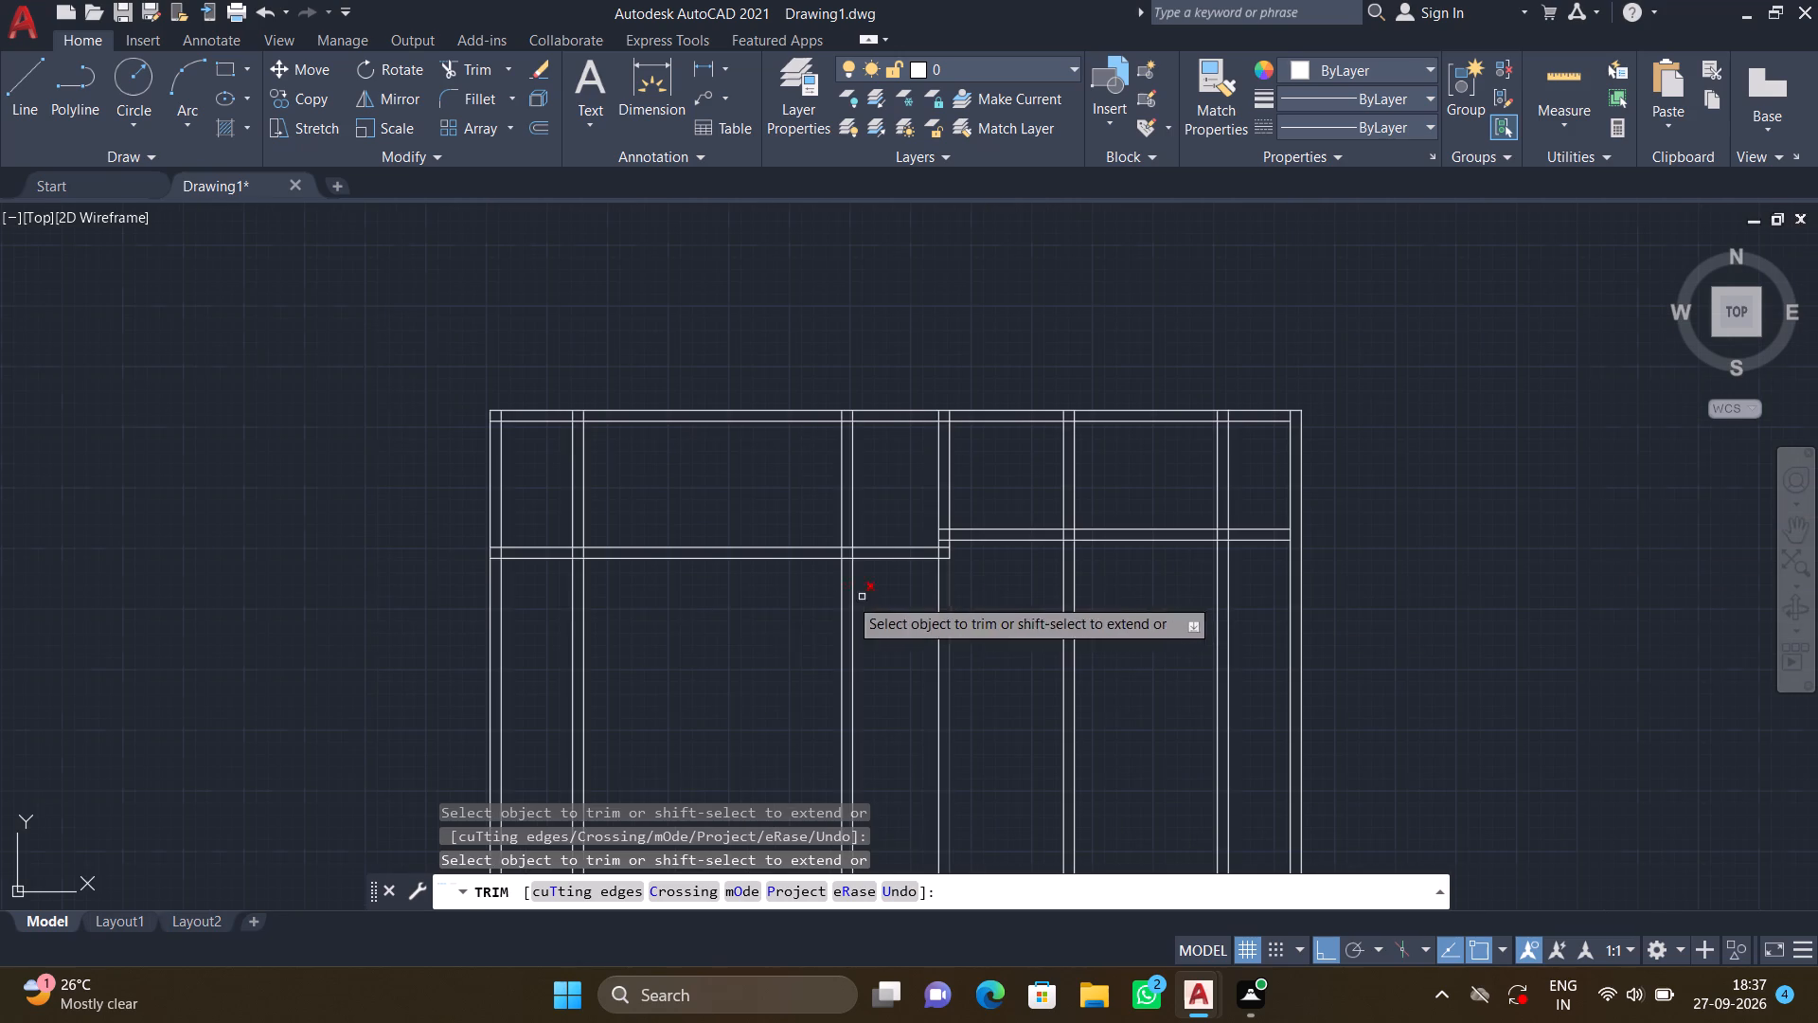
pyautogui.moveTo(735, 617); pyautogui.dragTo(785, 586, button='middle')
pyautogui.click(775, 501)
pyautogui.click(773, 562)
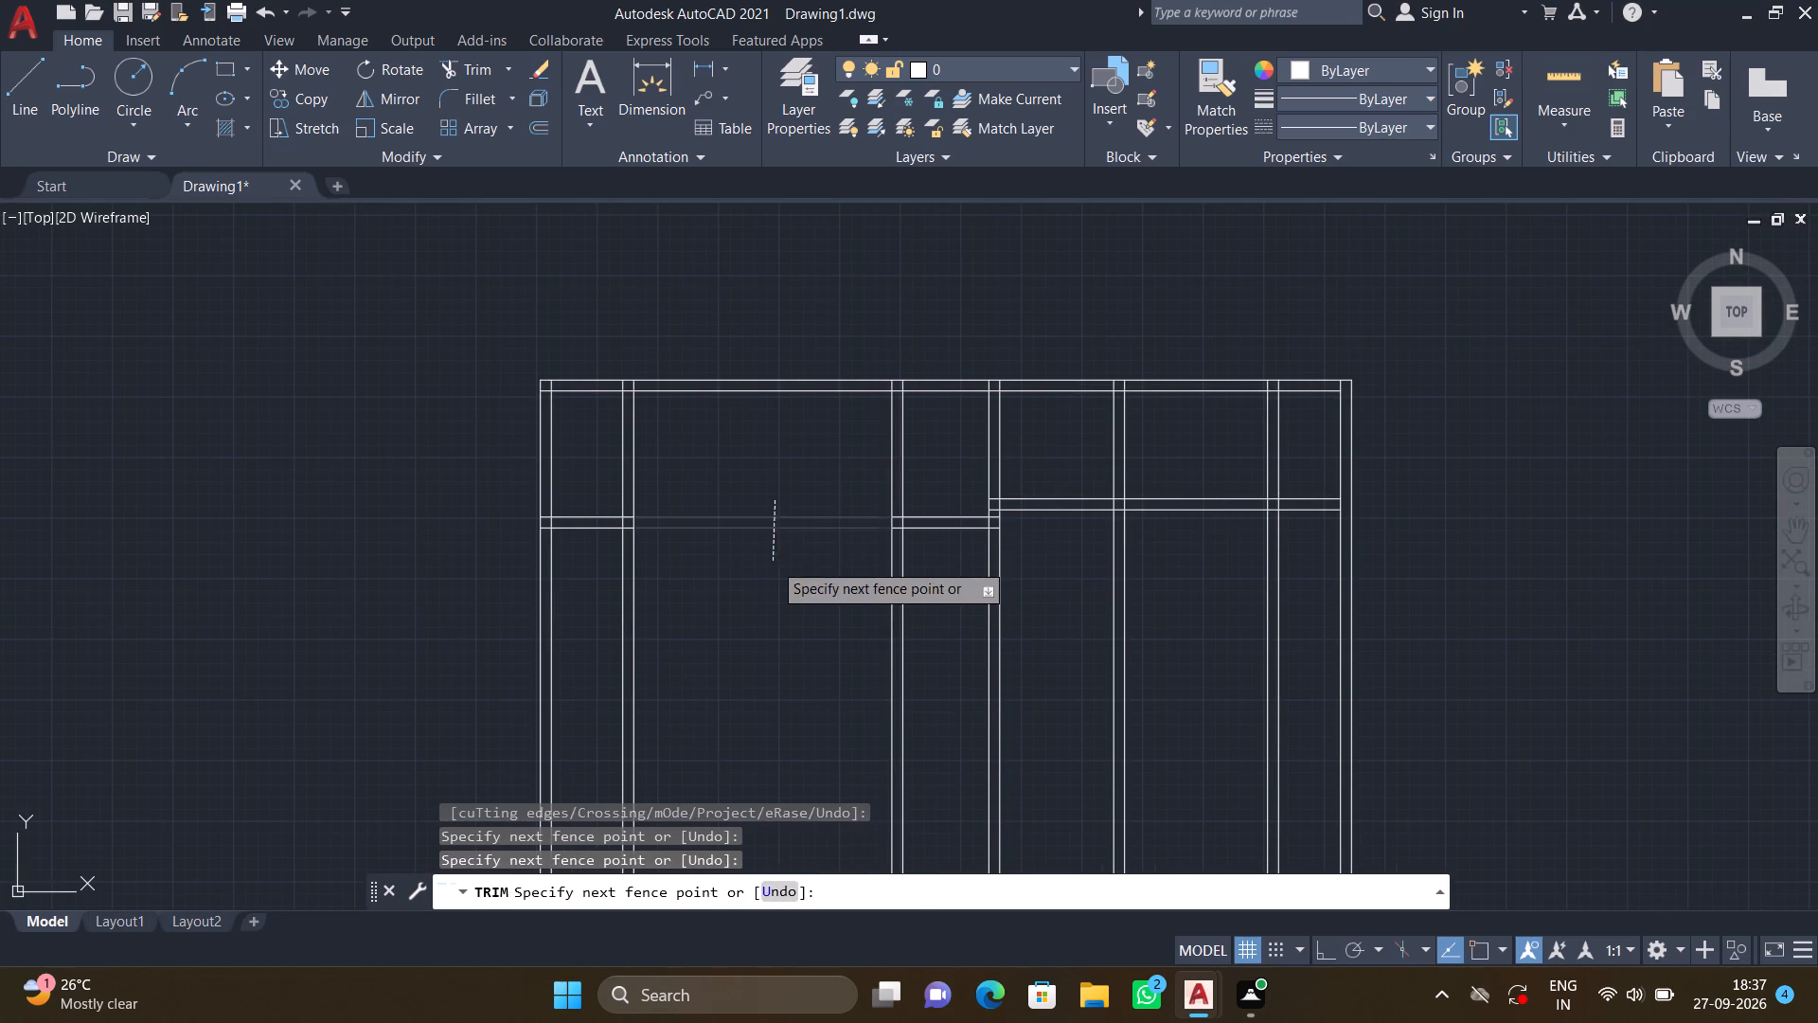
pyautogui.scroll(3, 565, 517)
pyautogui.click(572, 495)
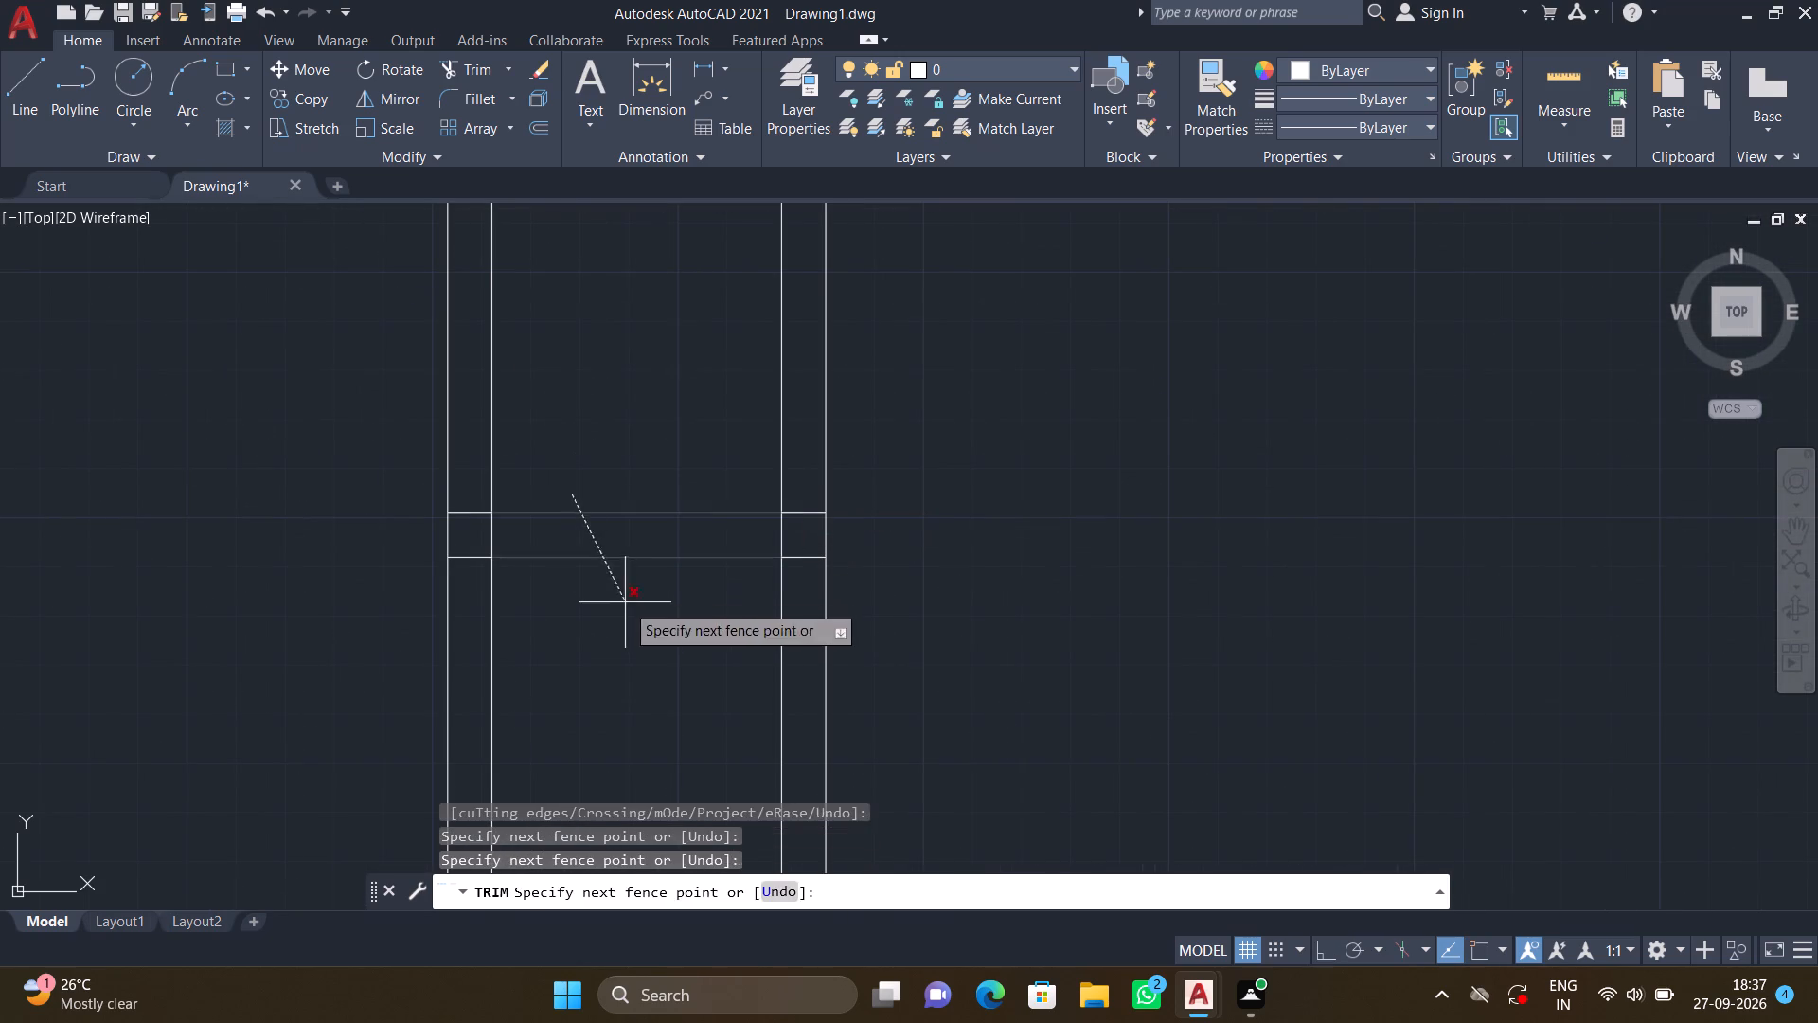
pyautogui.click(627, 603)
pyautogui.click(469, 507)
pyautogui.click(471, 565)
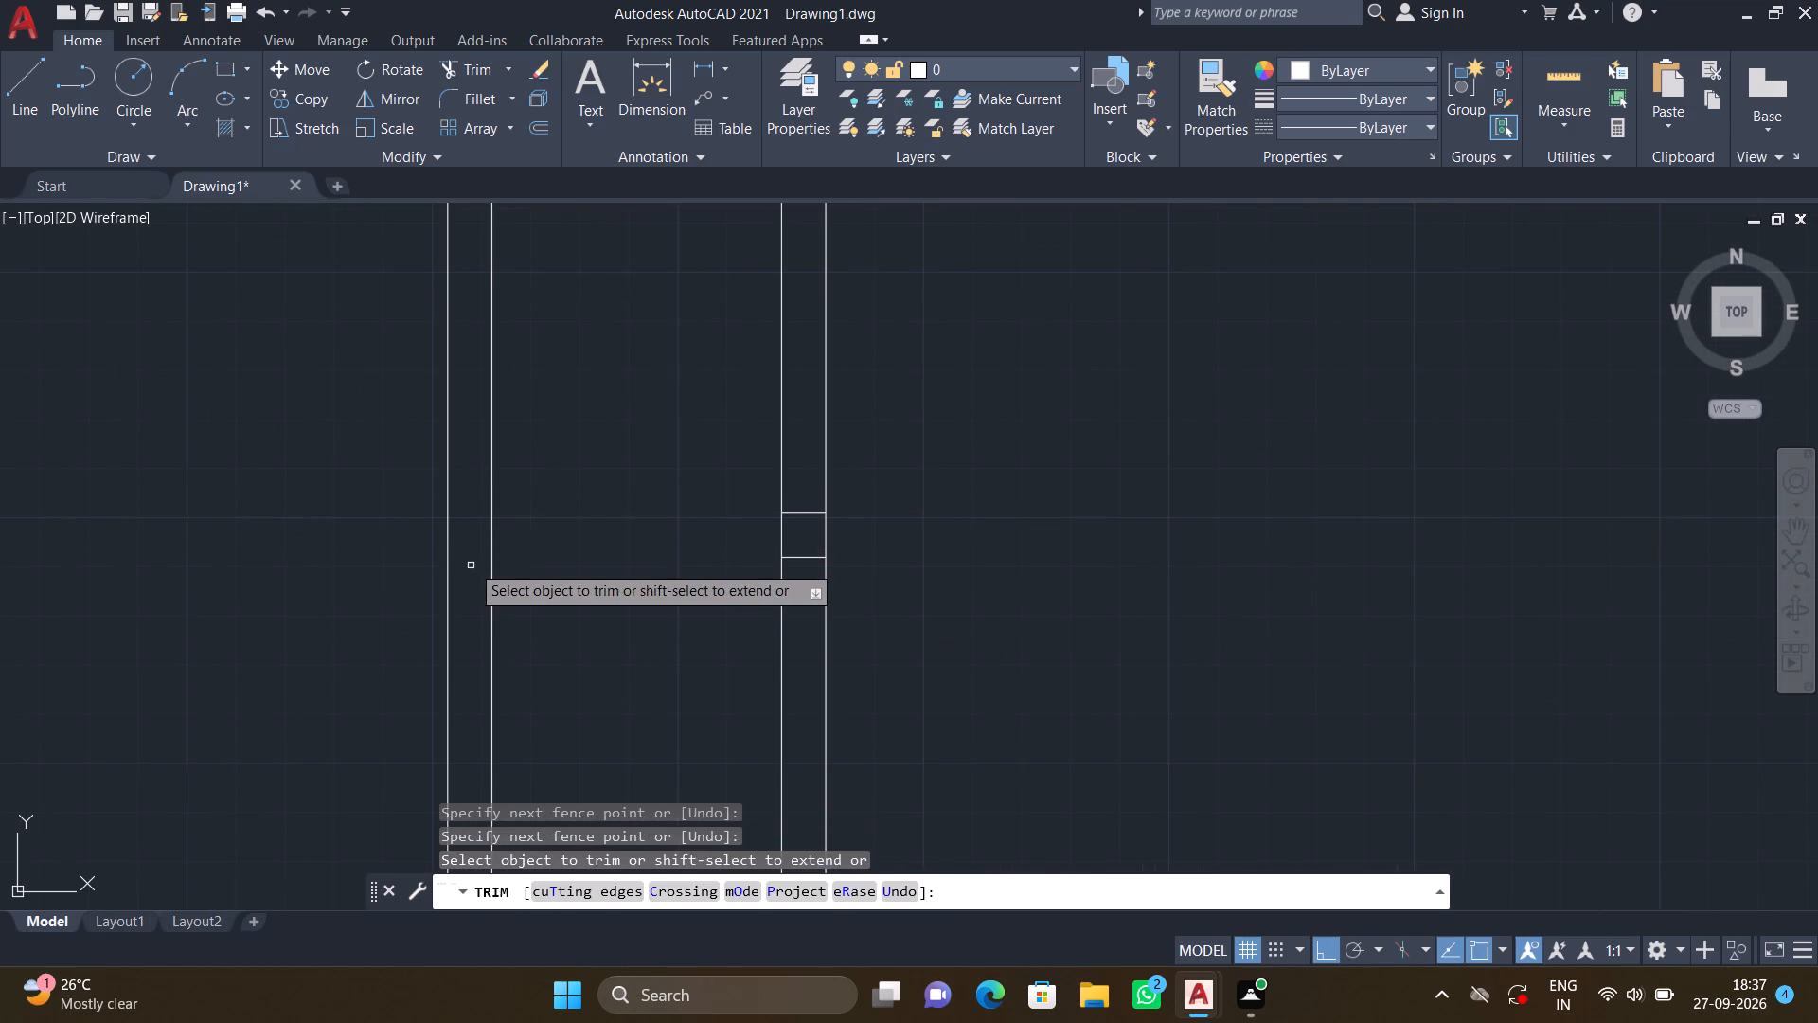
pyautogui.click(798, 503)
pyautogui.click(795, 581)
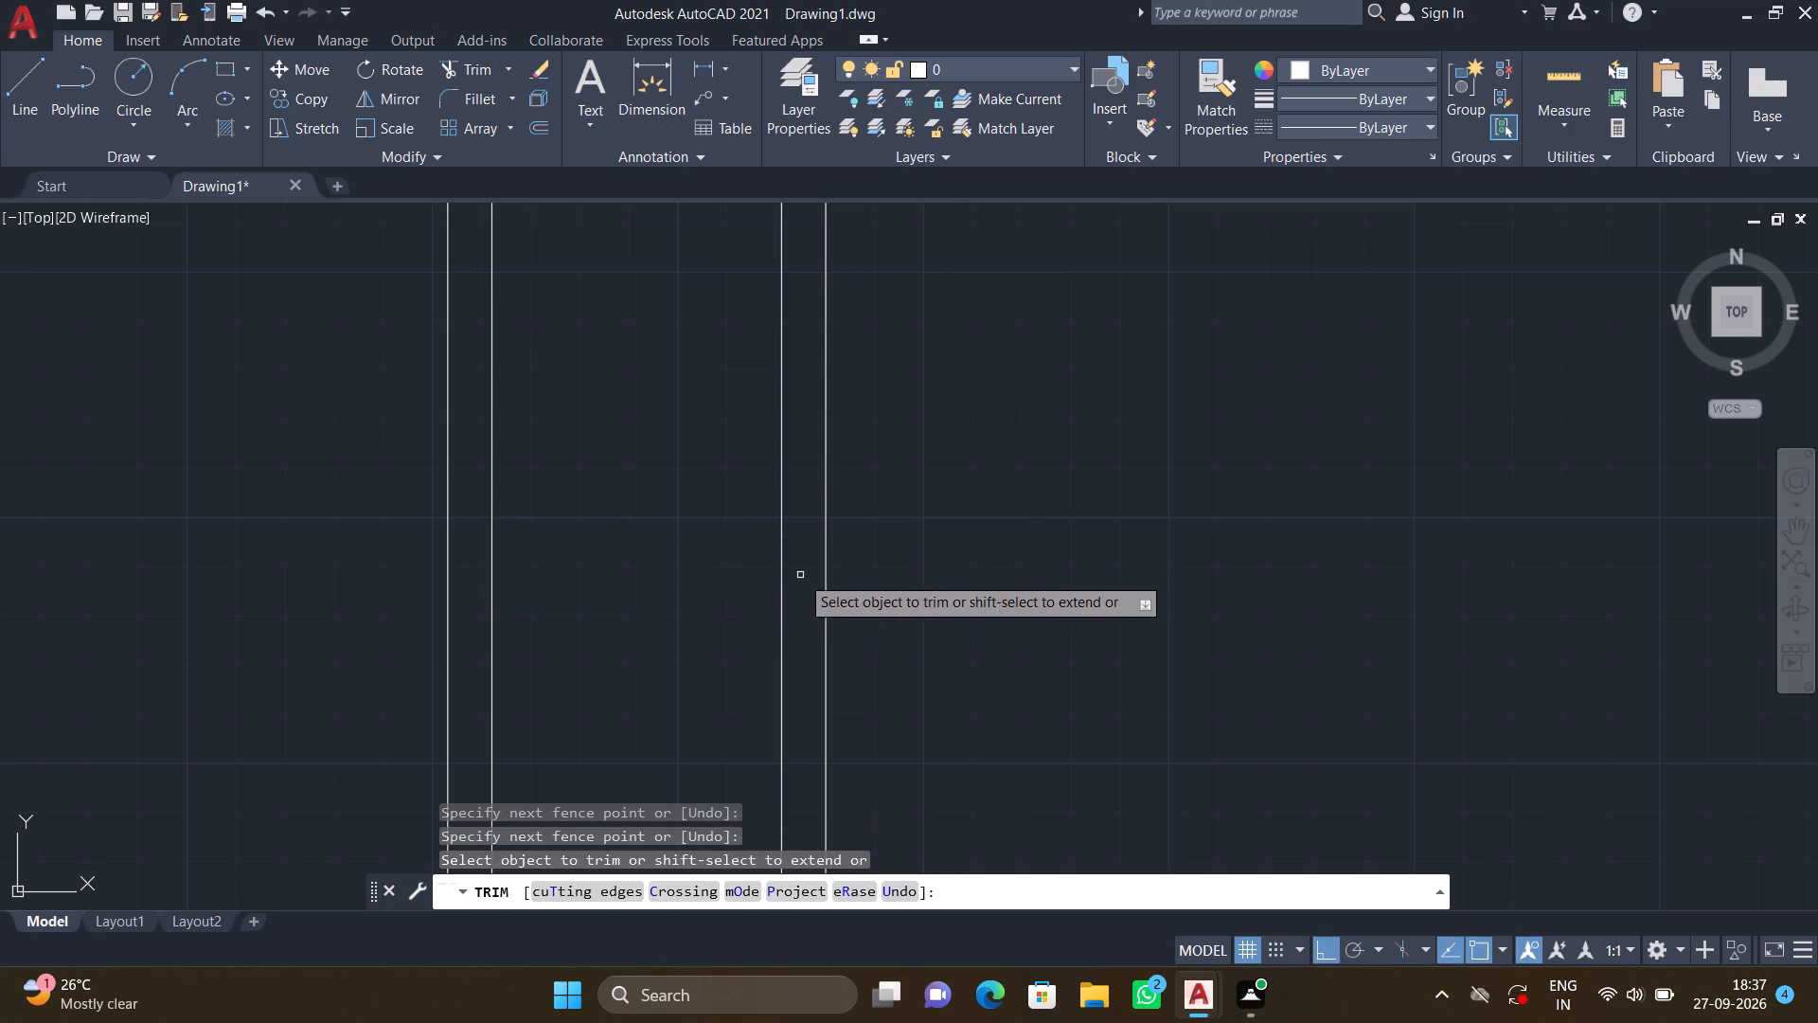
pyautogui.scroll(-4, 1089, 535)
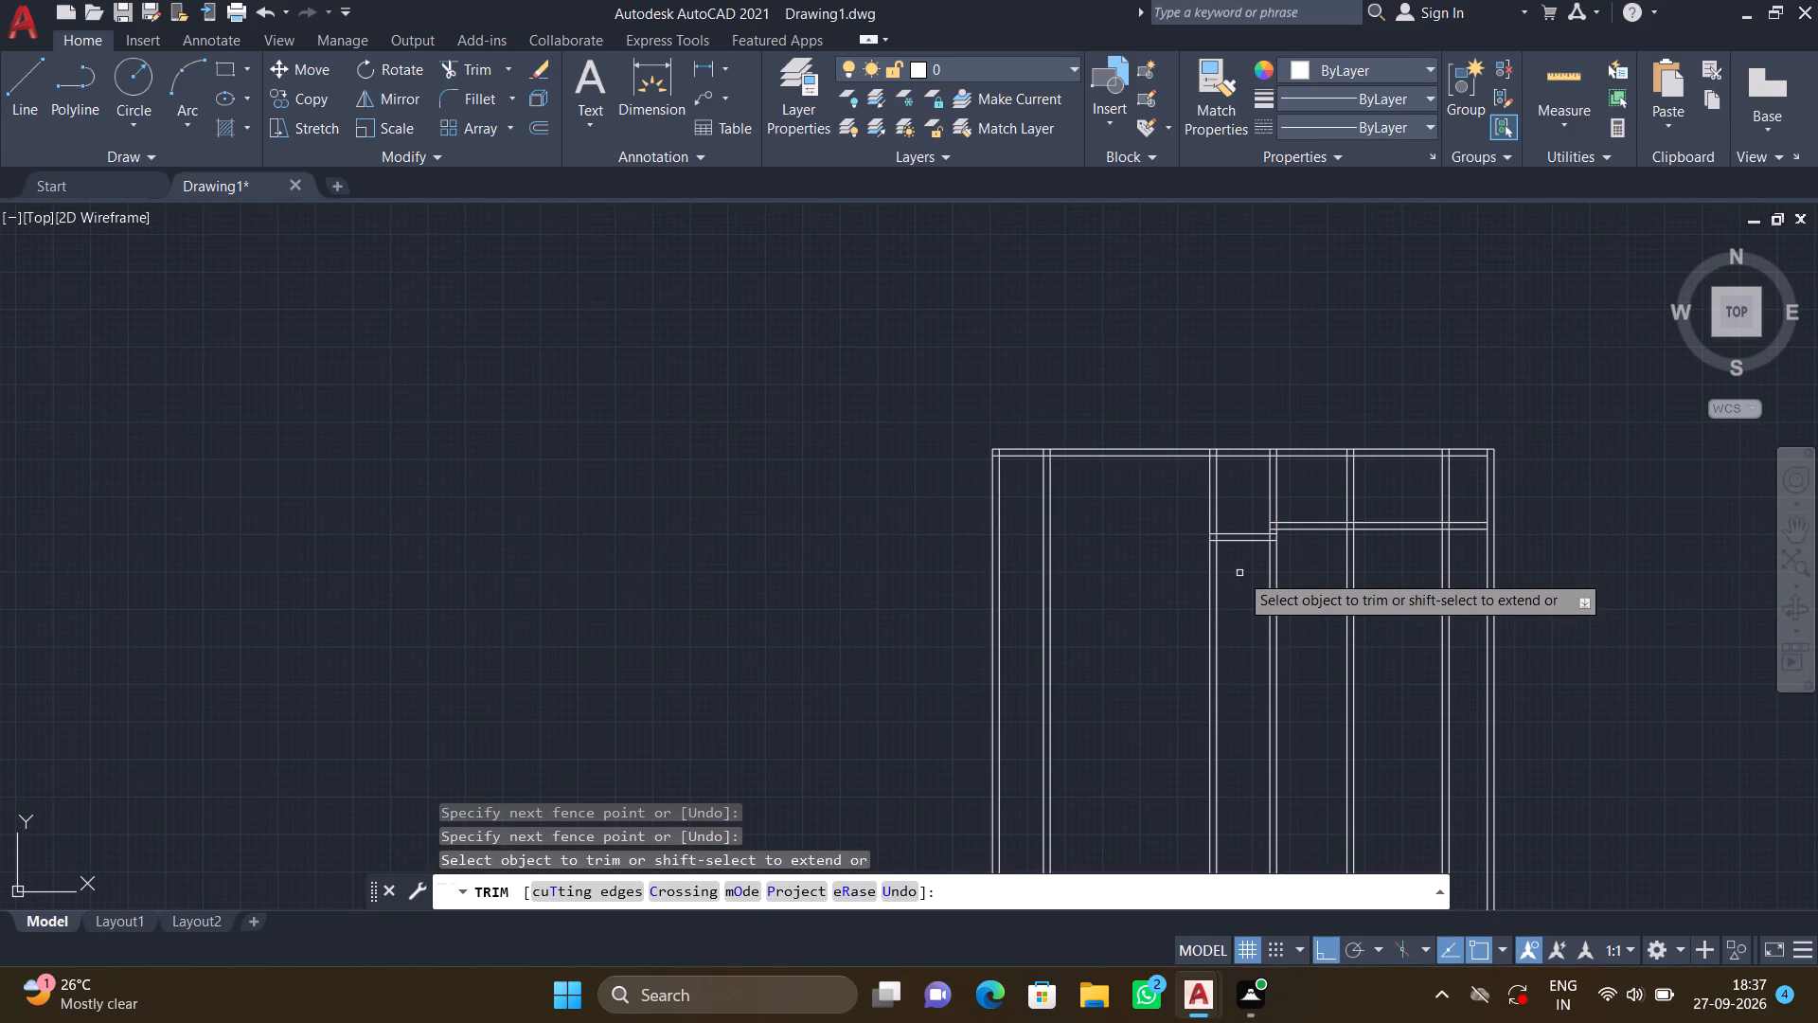
pyautogui.press('Return')
# Offset the southern line of the eastern horizontal interior wall 14'11" to the south.
pyautogui.moveTo(1398, 671); pyautogui.dragTo(1262, 615, button='middle')
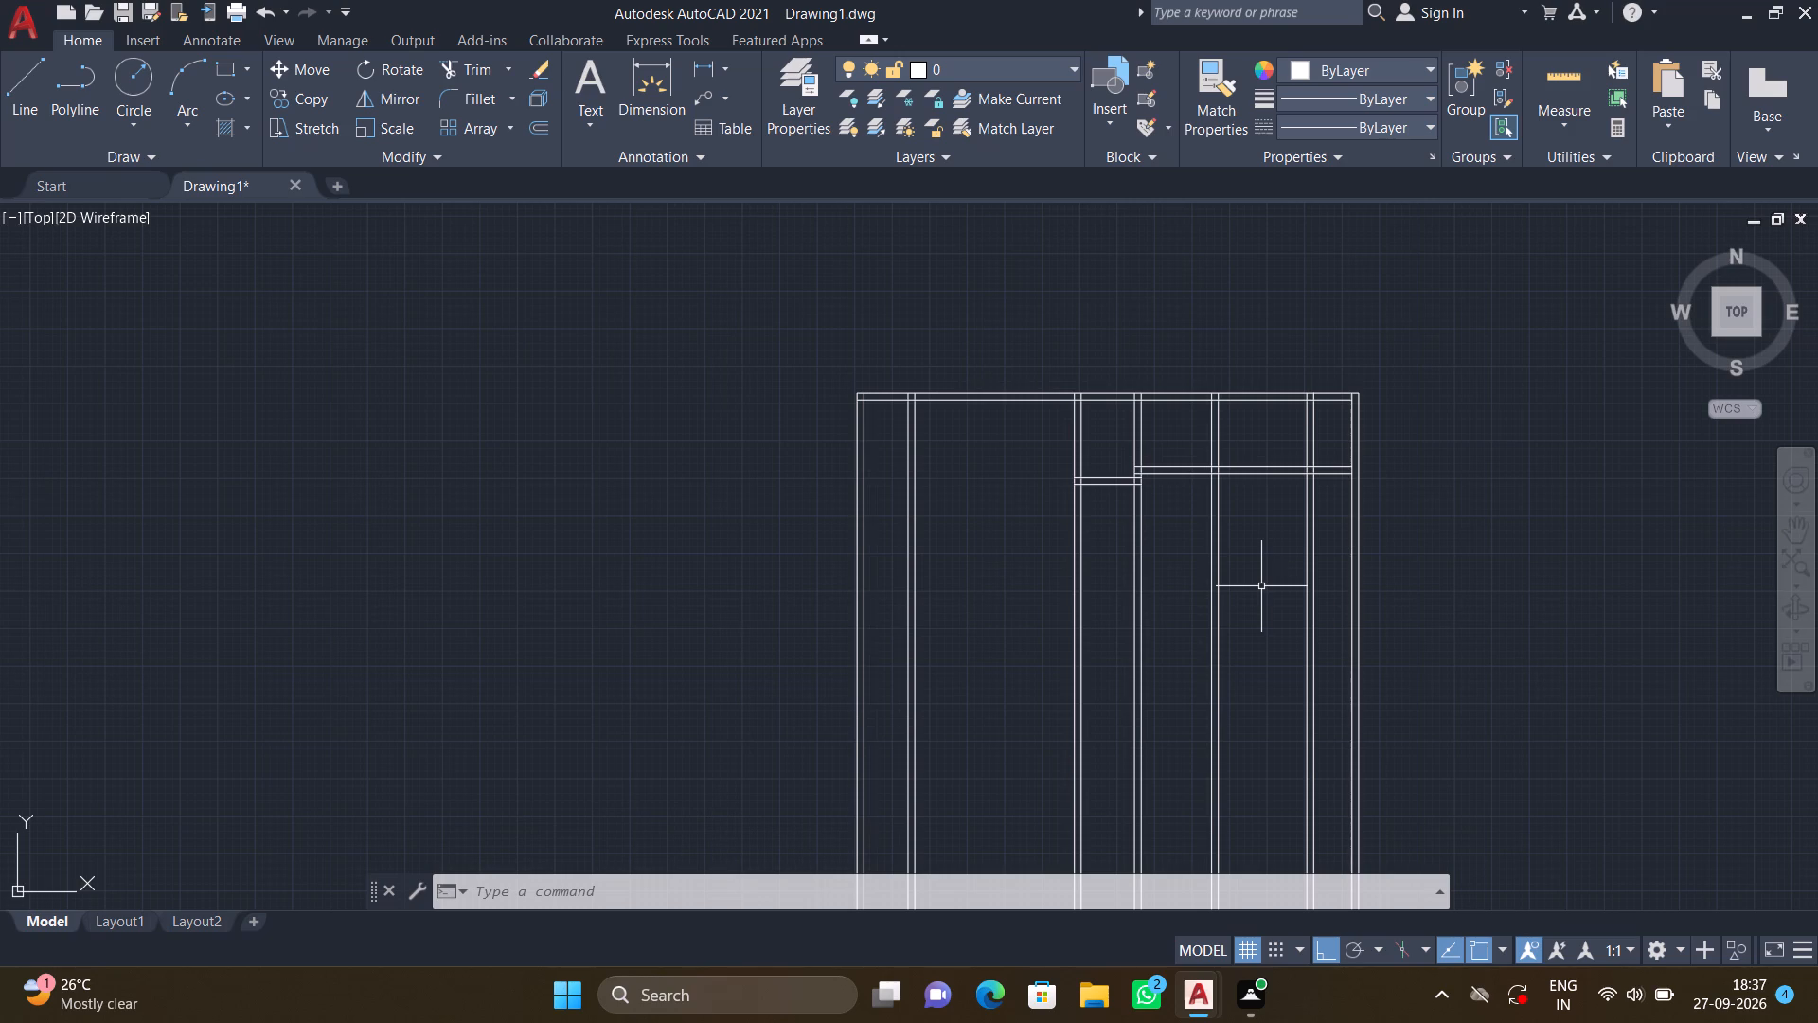
pyautogui.press('o')
pyautogui.press('Return')
pyautogui.write("14'")
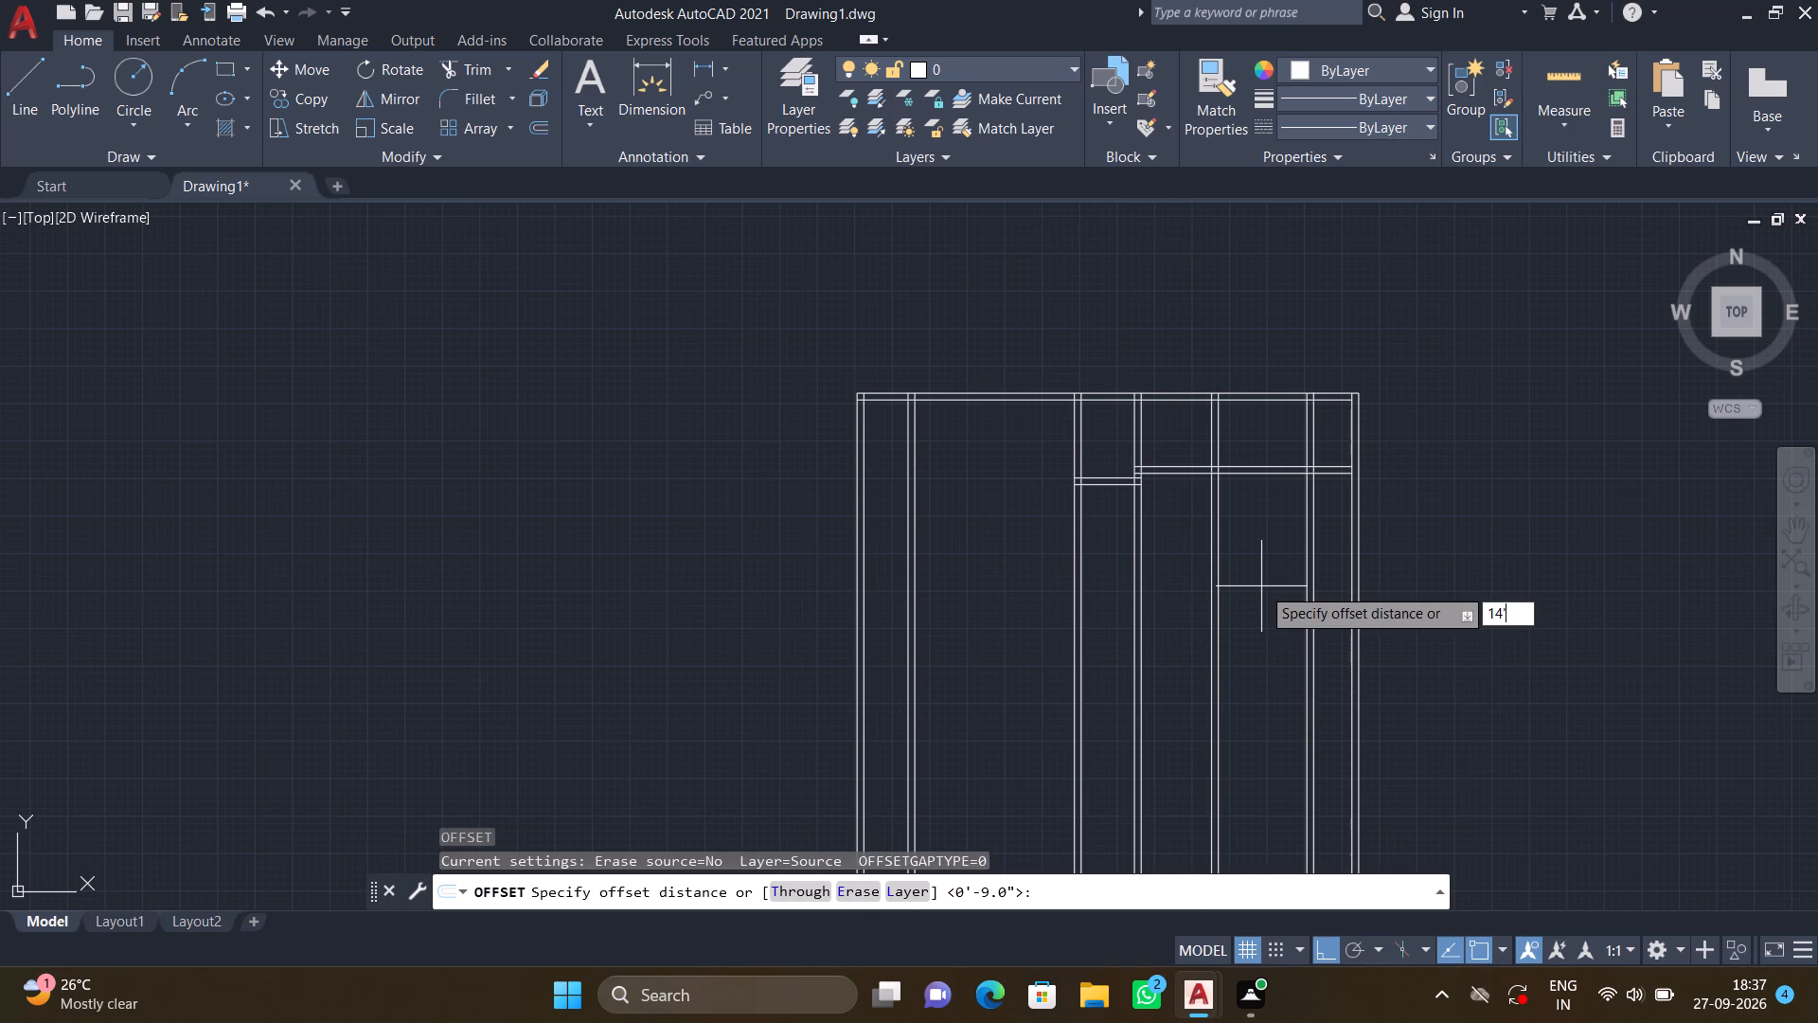
pyautogui.write('11"')
pyautogui.press('Return')
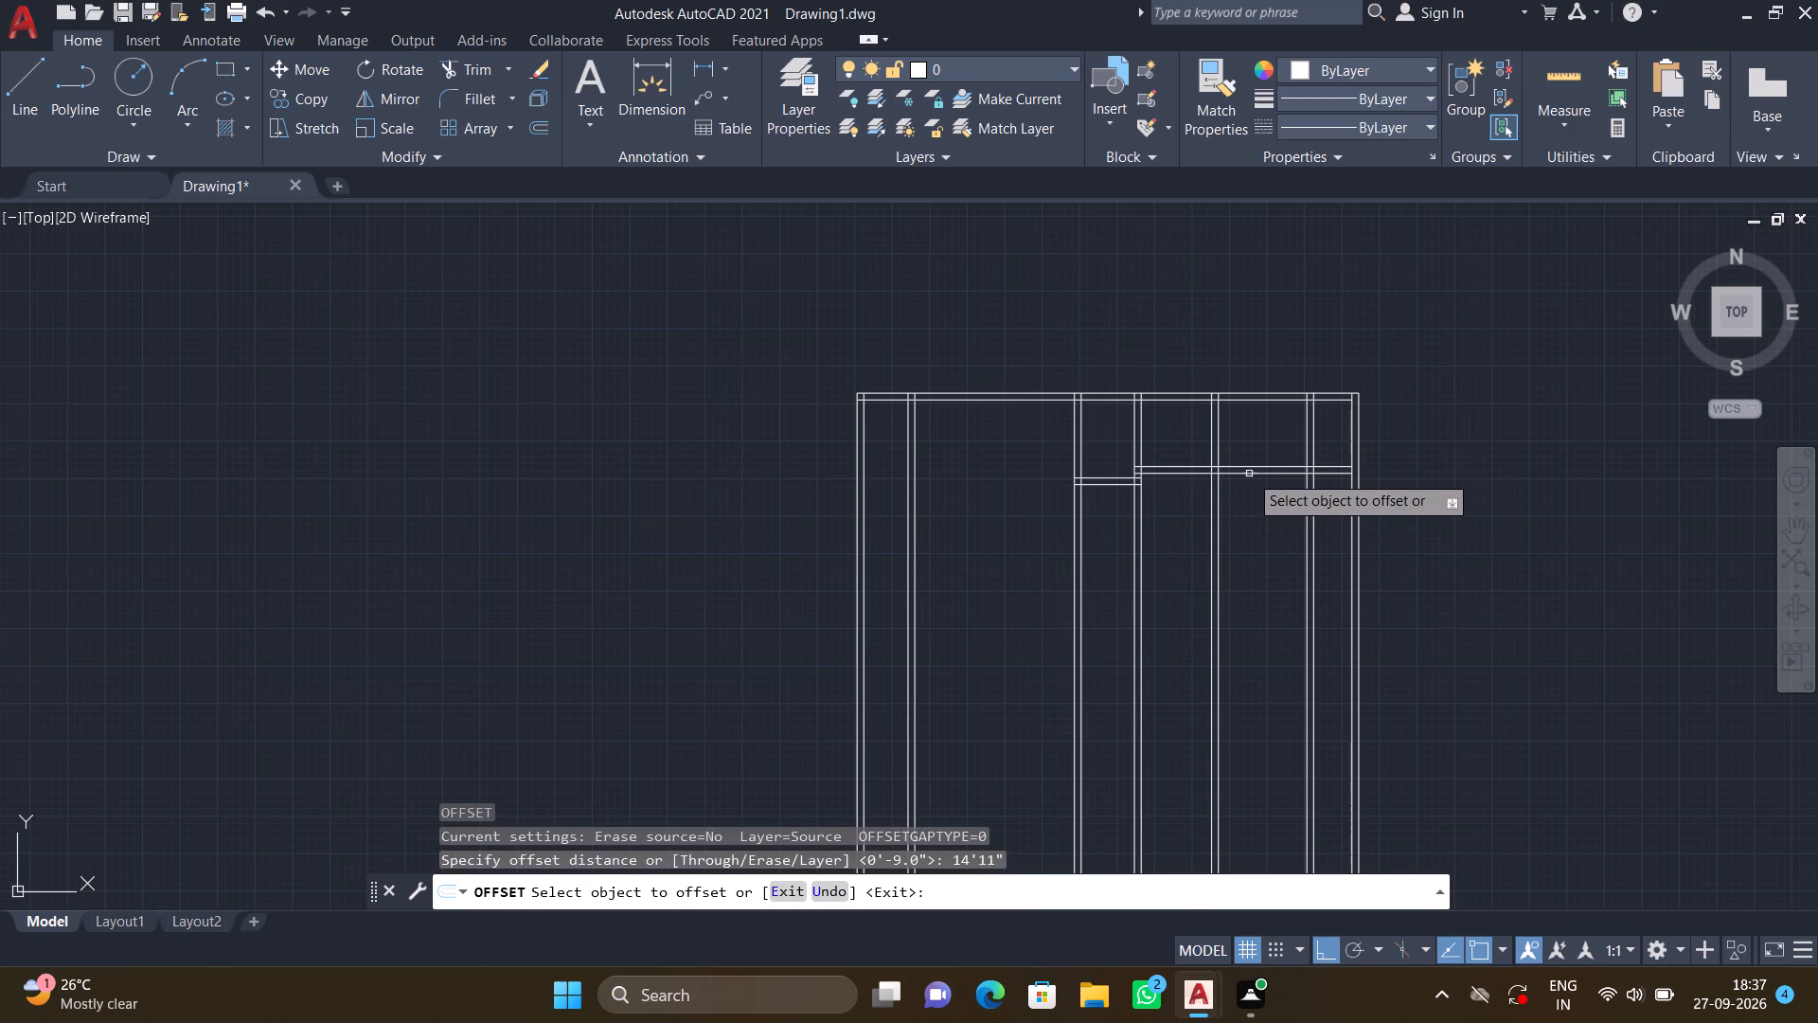
pyautogui.click(1249, 474)
pyautogui.click(1221, 682)
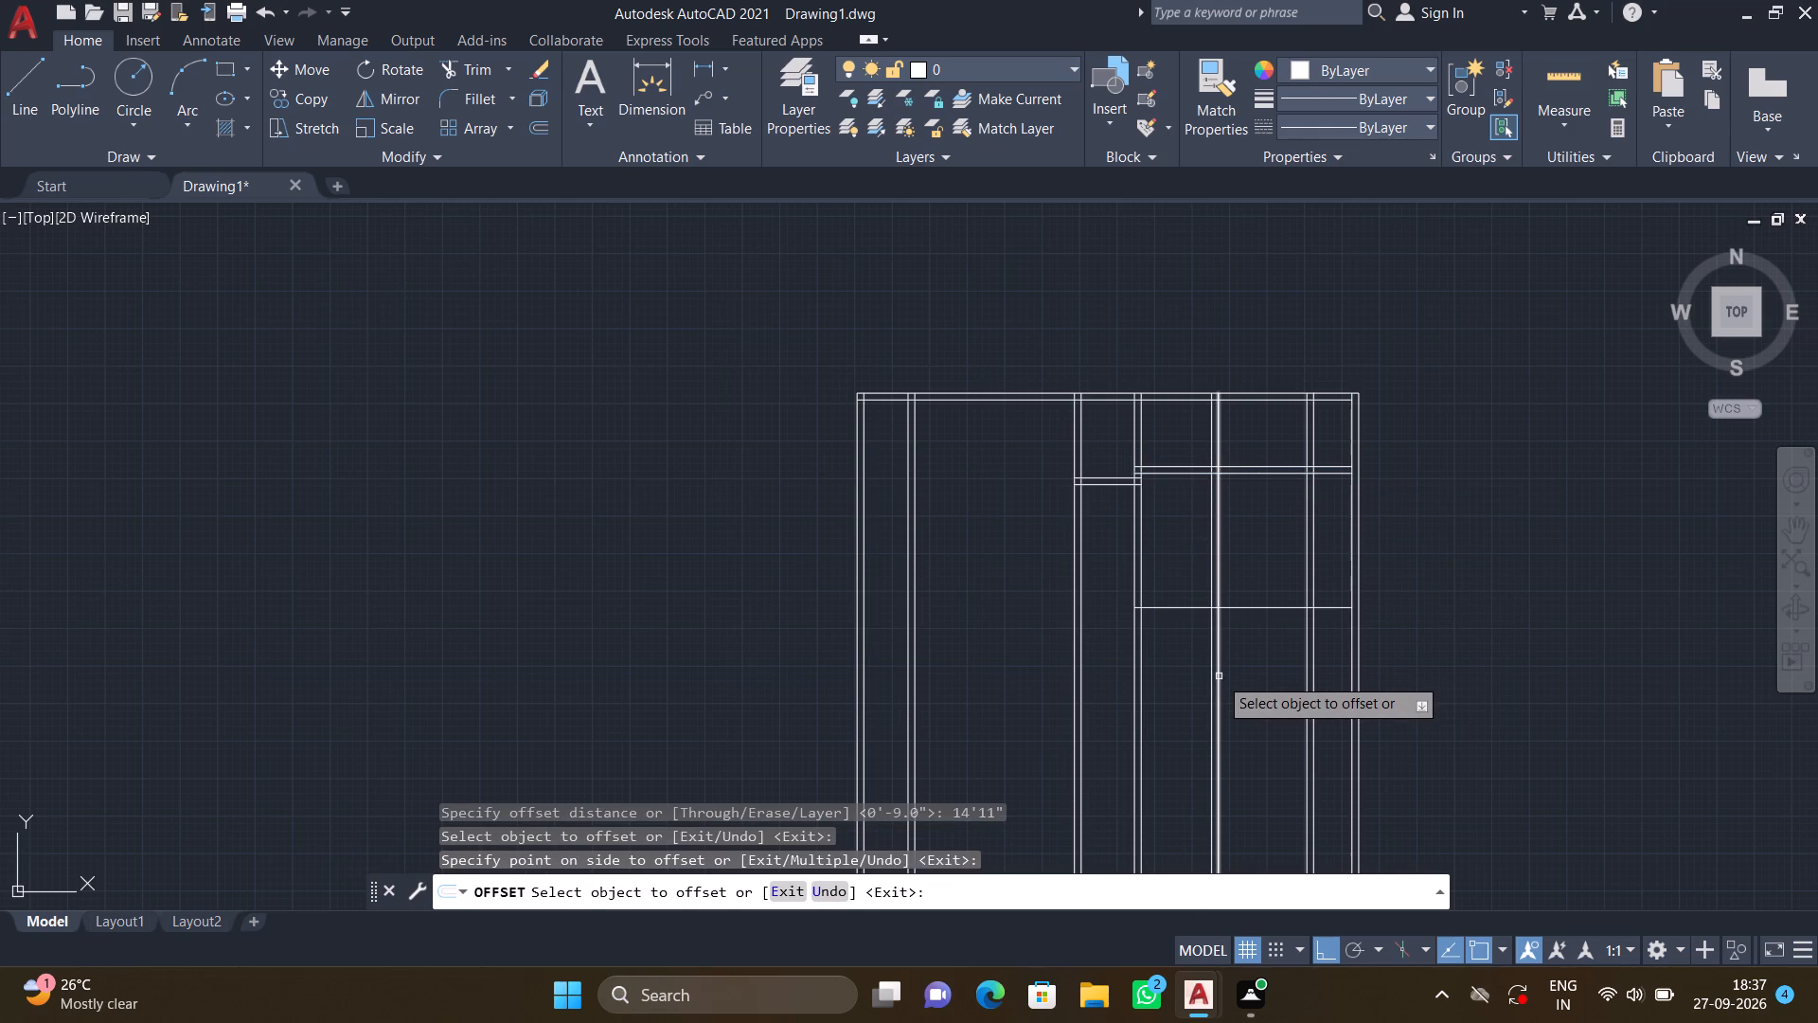
pyautogui.press('Return')
# Offset the new horizontal line 9" to the south to form a double-line wall.
pyautogui.press('o')
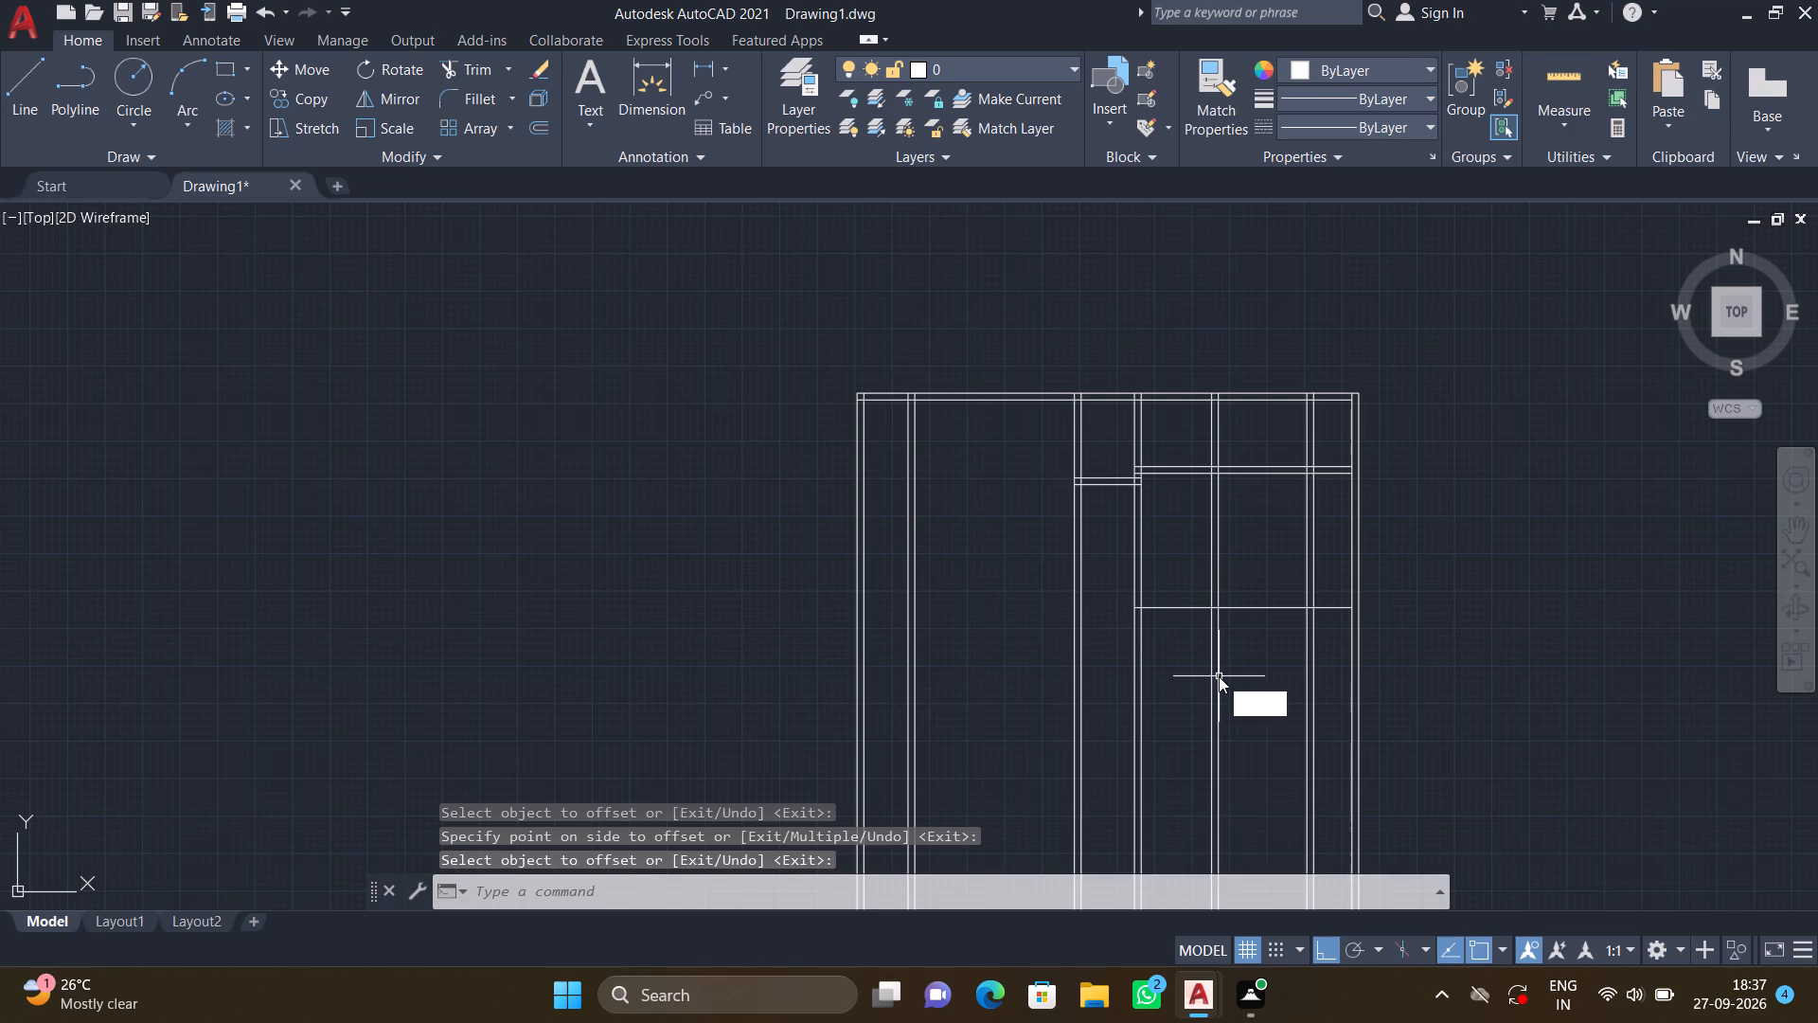
pyautogui.press('Return')
pyautogui.write('9"')
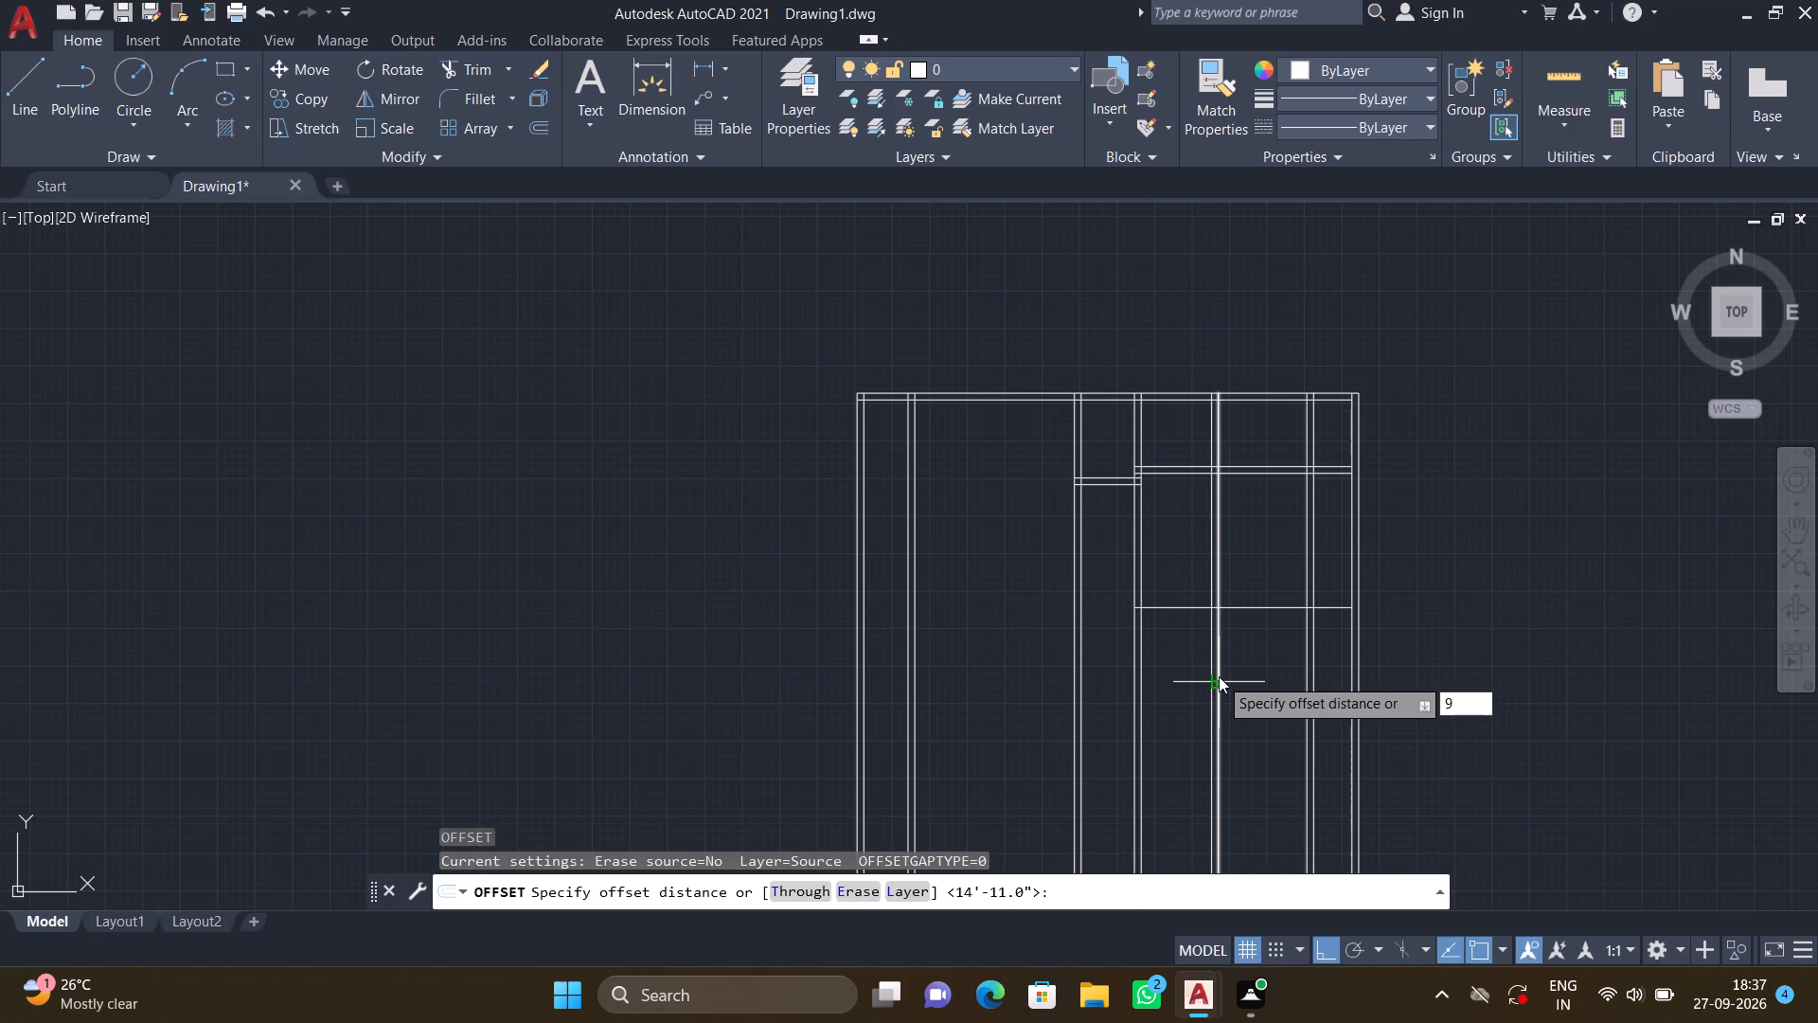
pyautogui.press('Return')
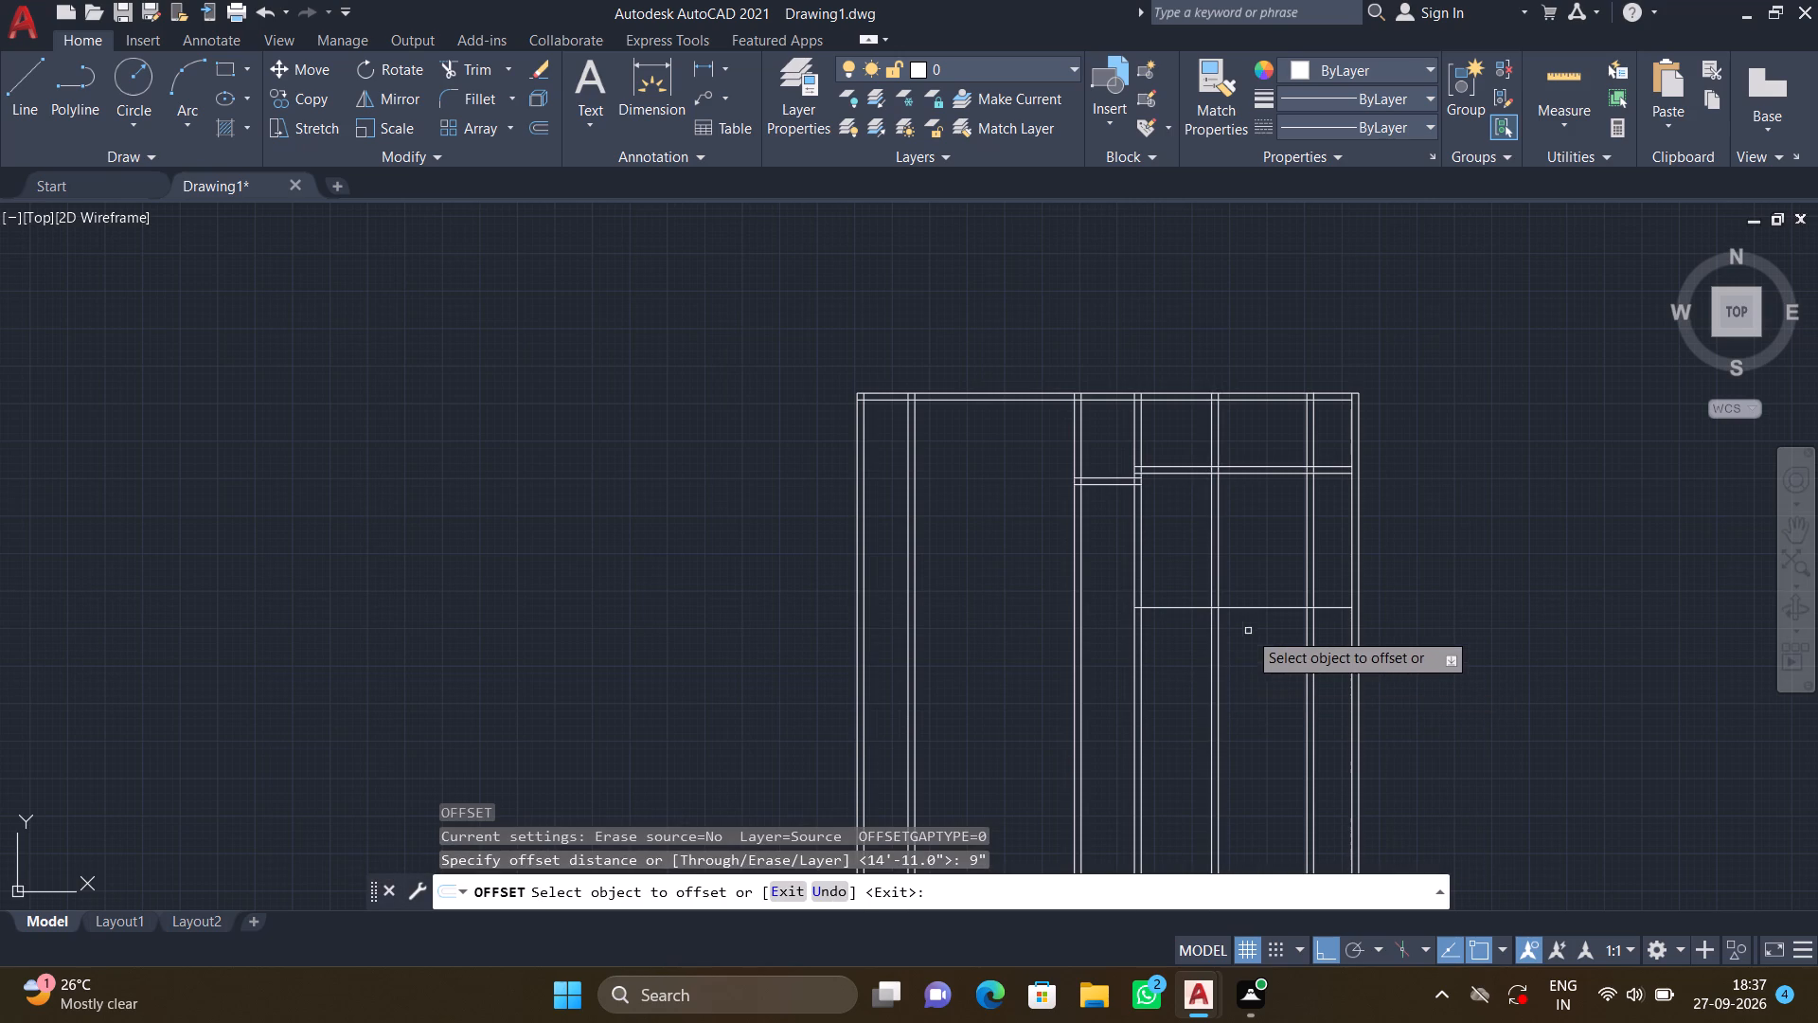
pyautogui.click(1249, 606)
pyautogui.click(1237, 679)
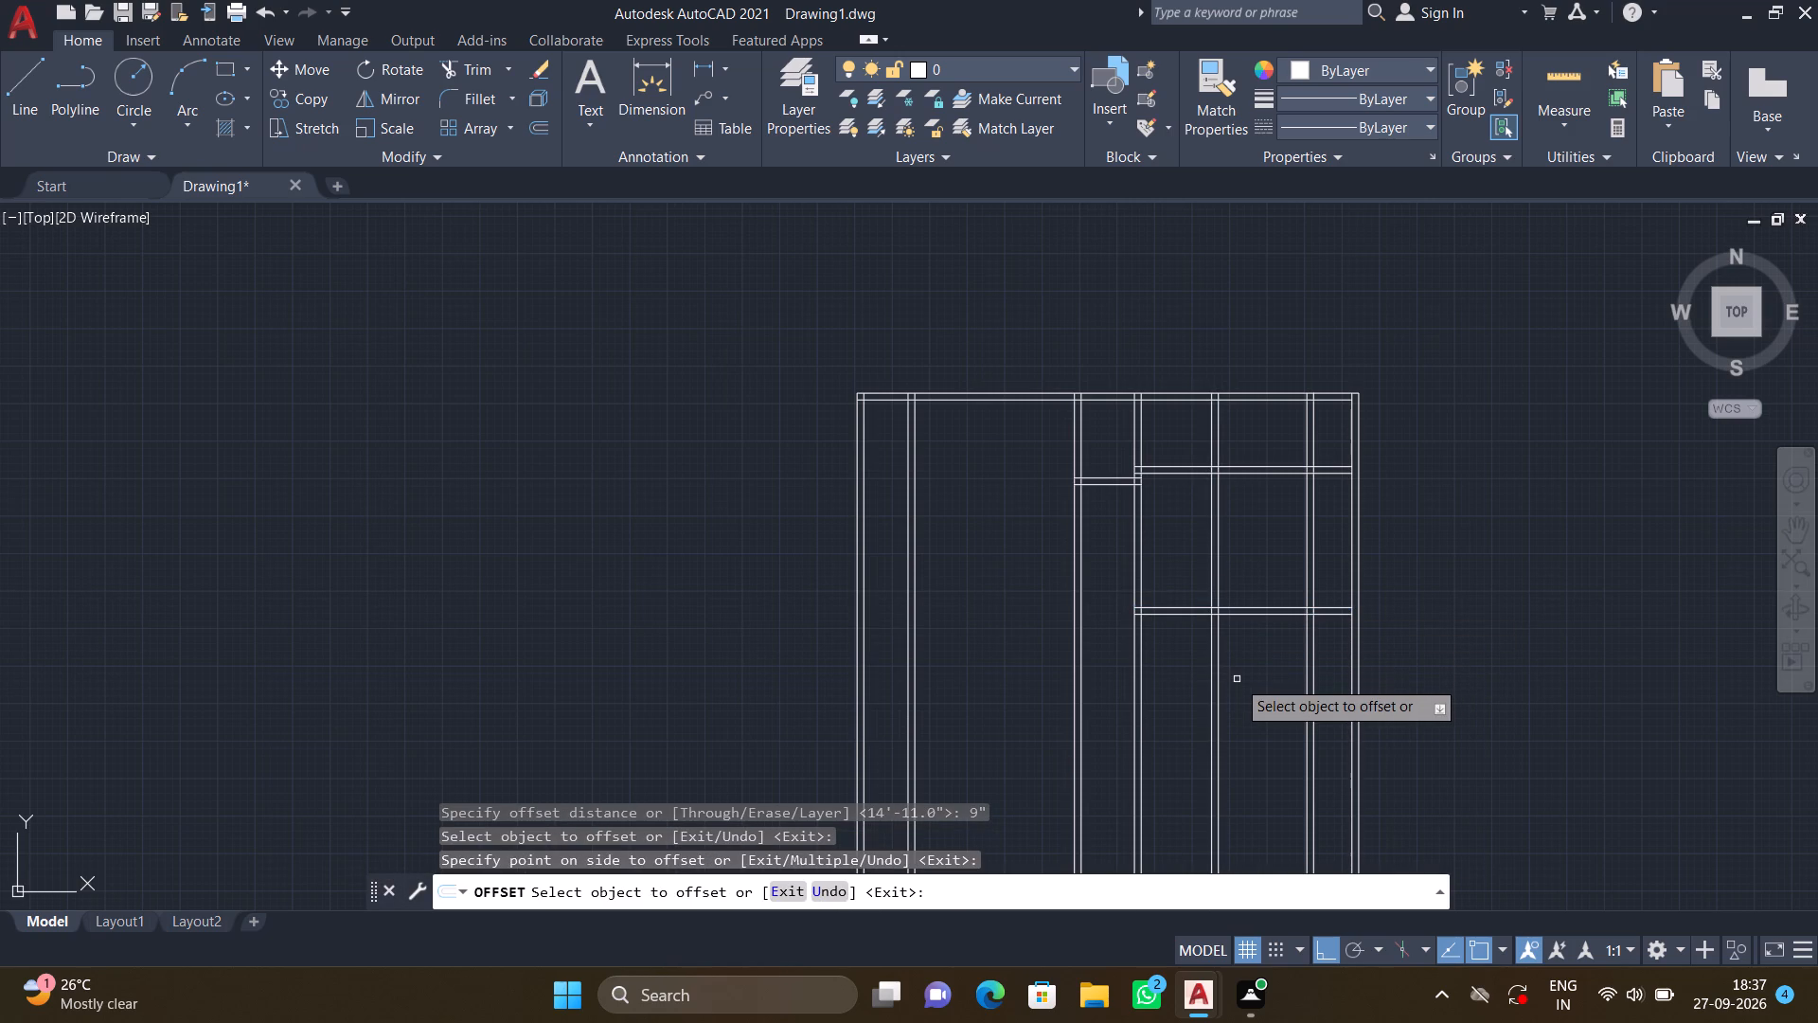
pyautogui.press('Return')
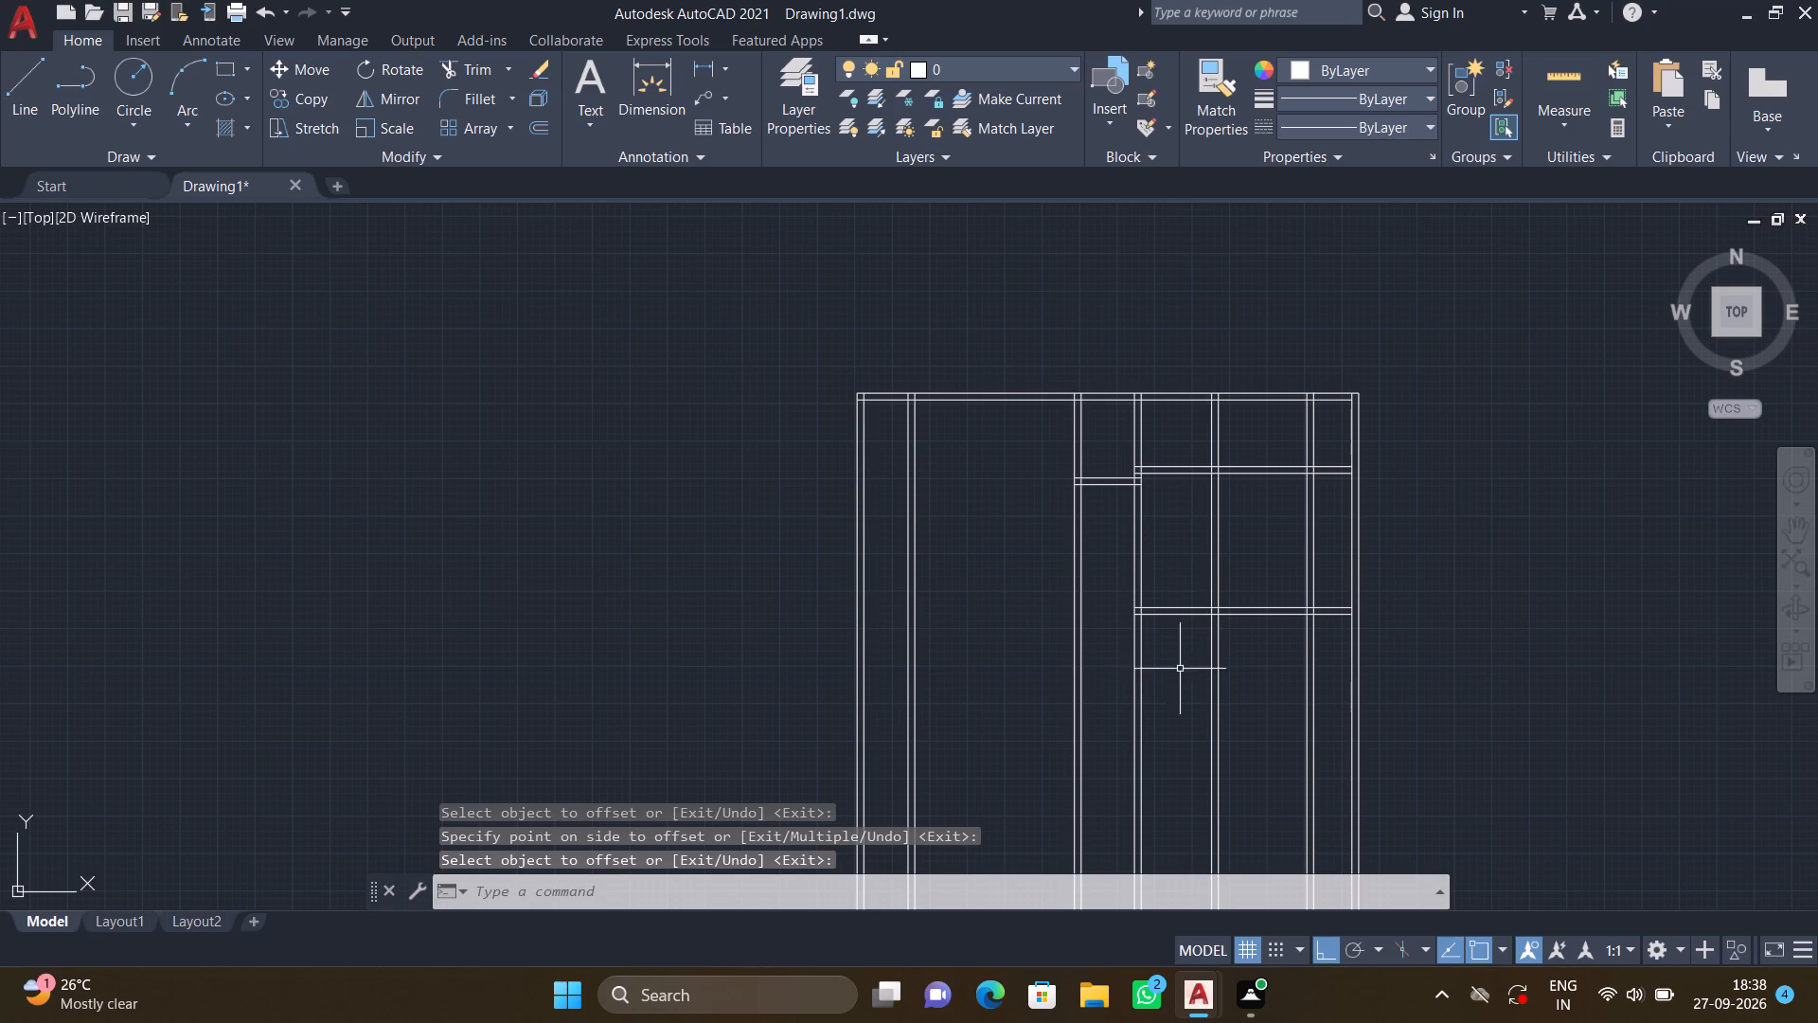
# Extend both lines of the new horizontal wall west to the far line of the third vertical double-line wall from the west.
pyautogui.press('e')
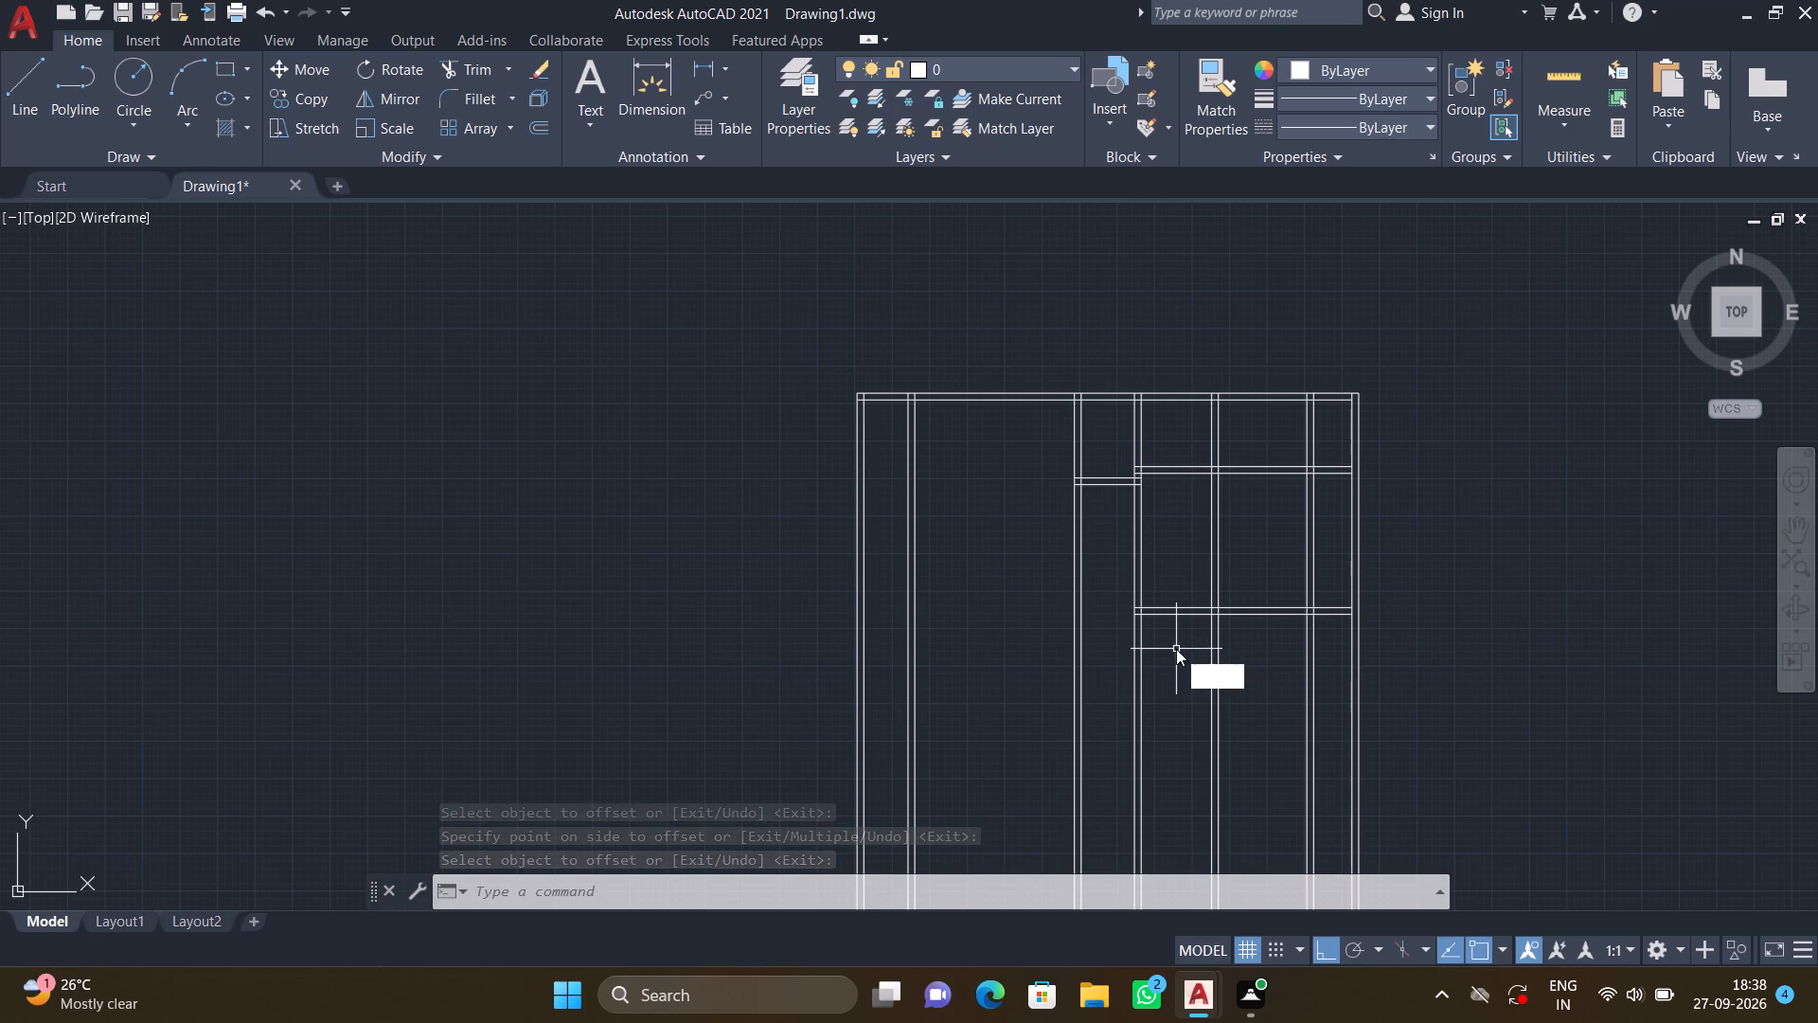
pyautogui.press('x')
pyautogui.press('Return')
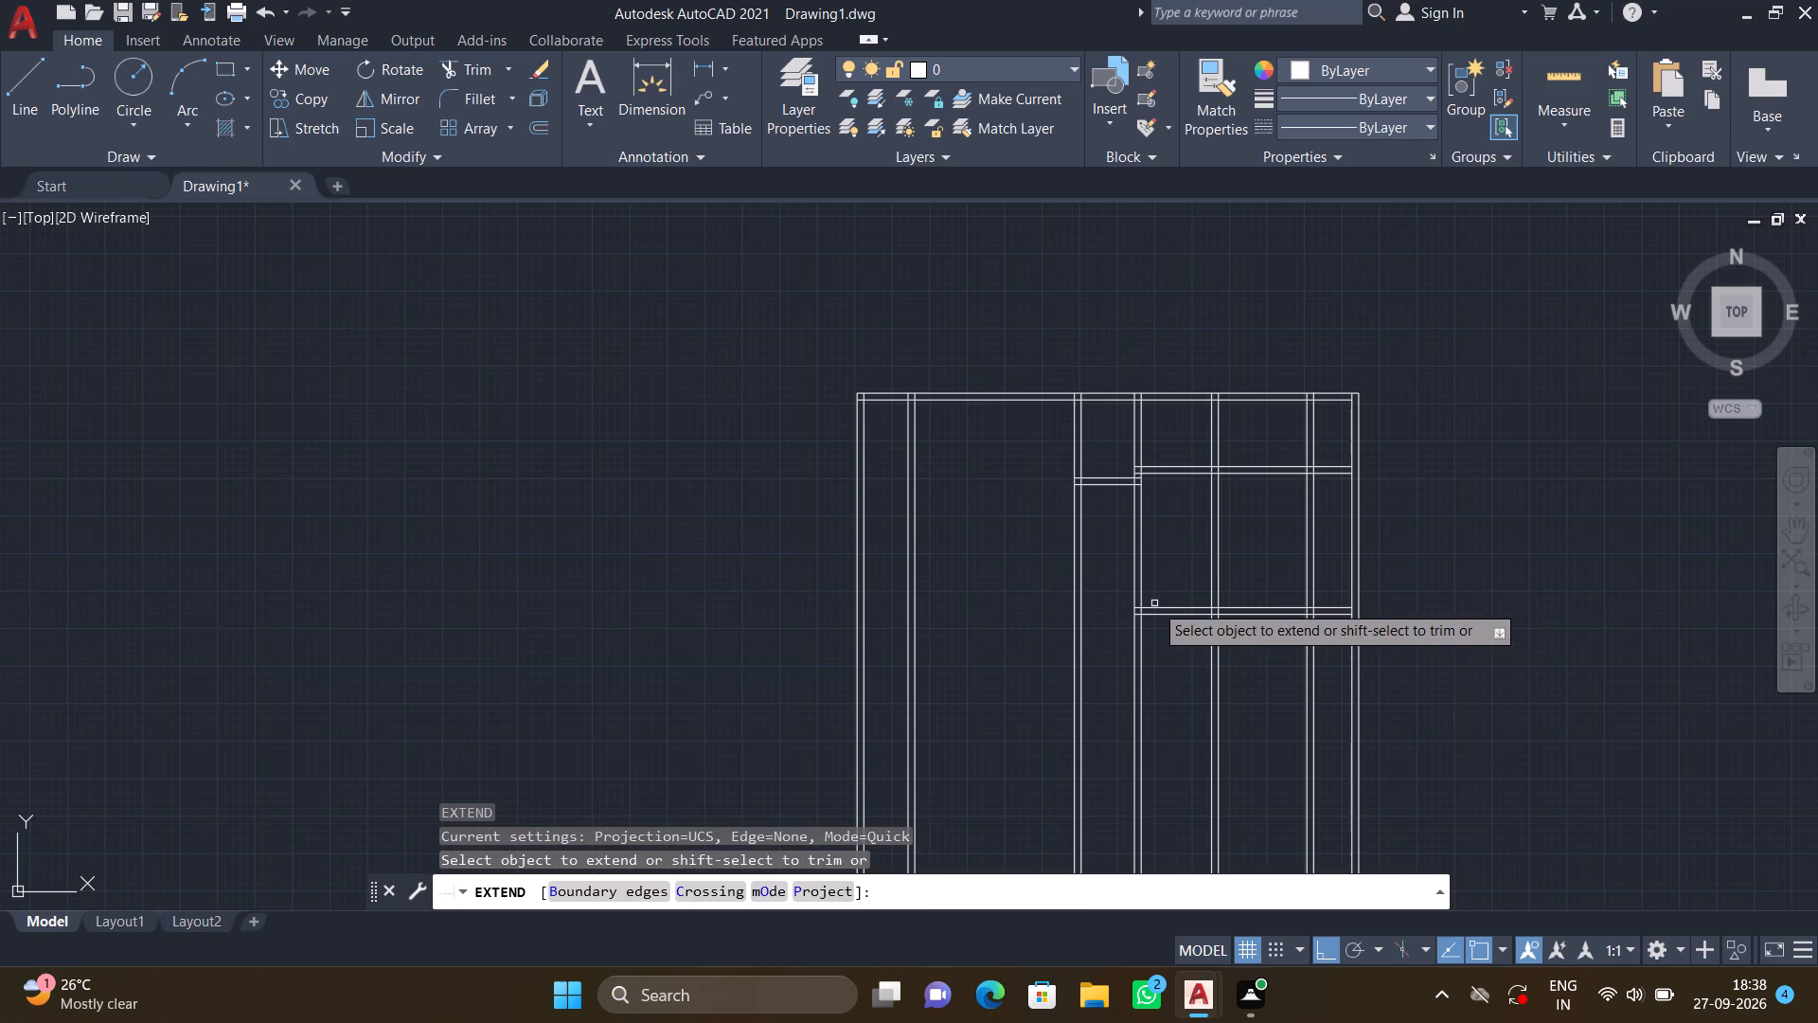
pyautogui.click(1154, 606)
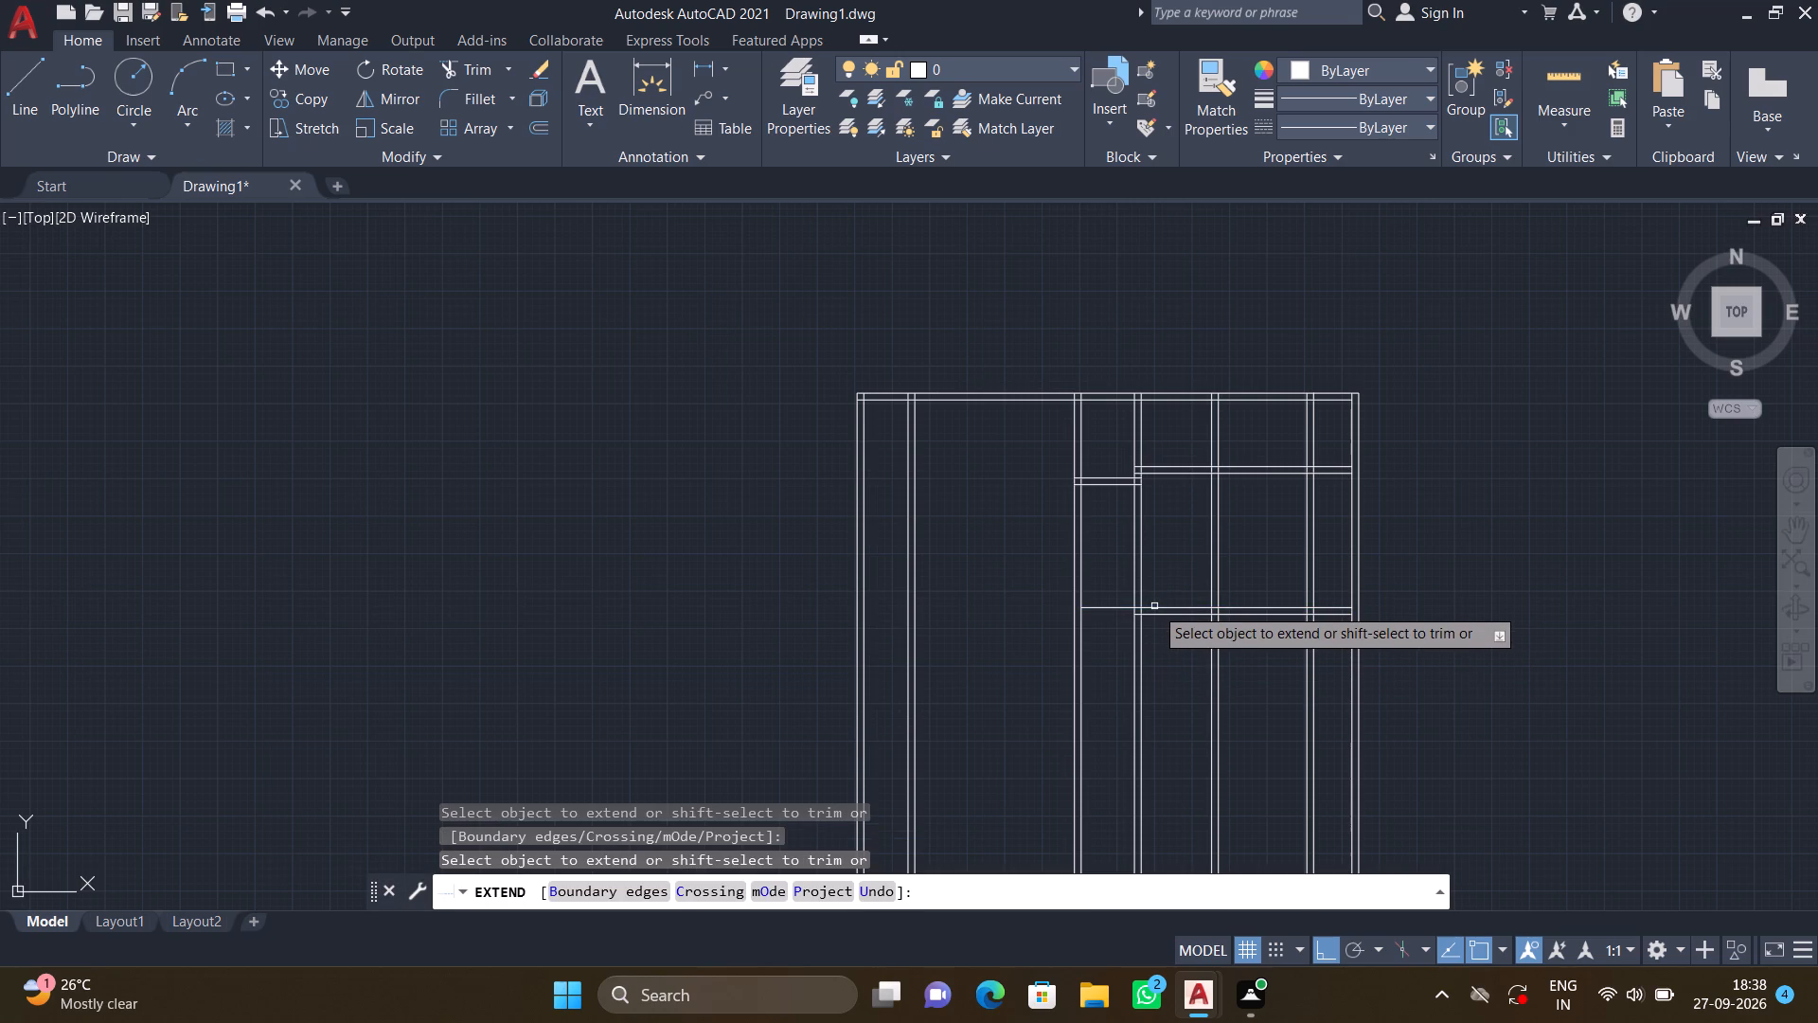
pyautogui.click(1156, 618)
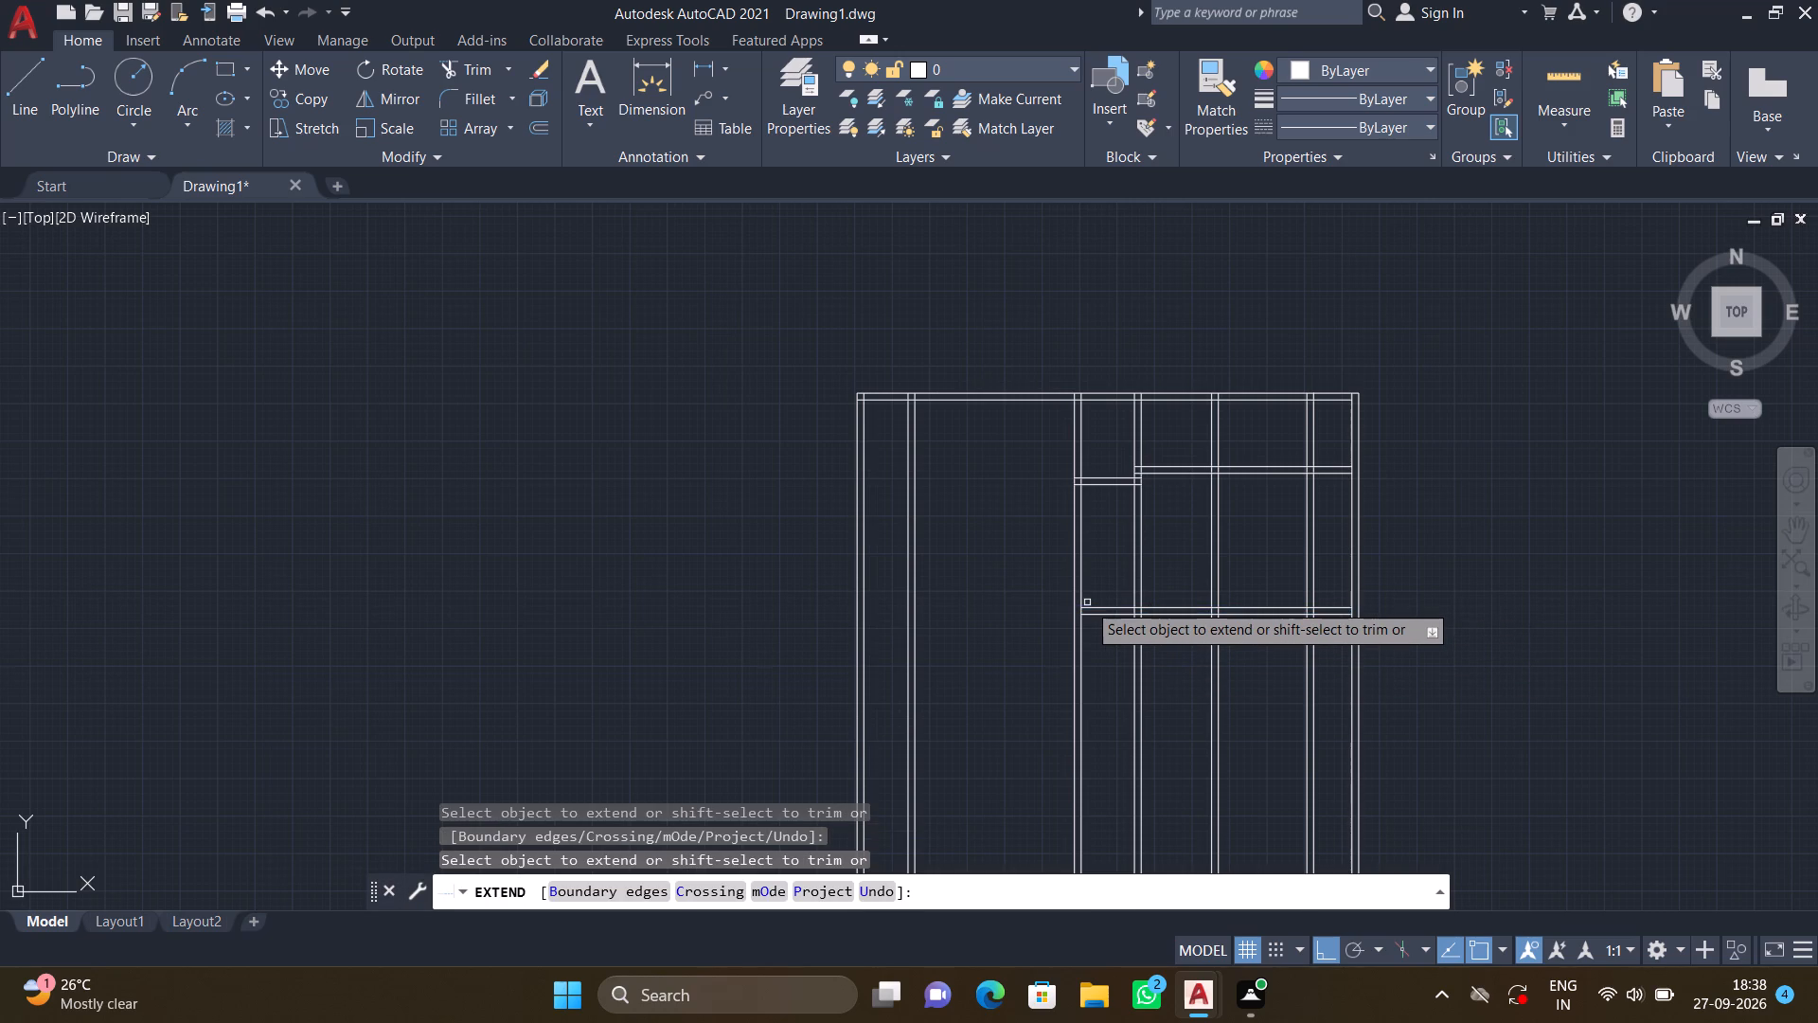
pyautogui.click(1094, 610)
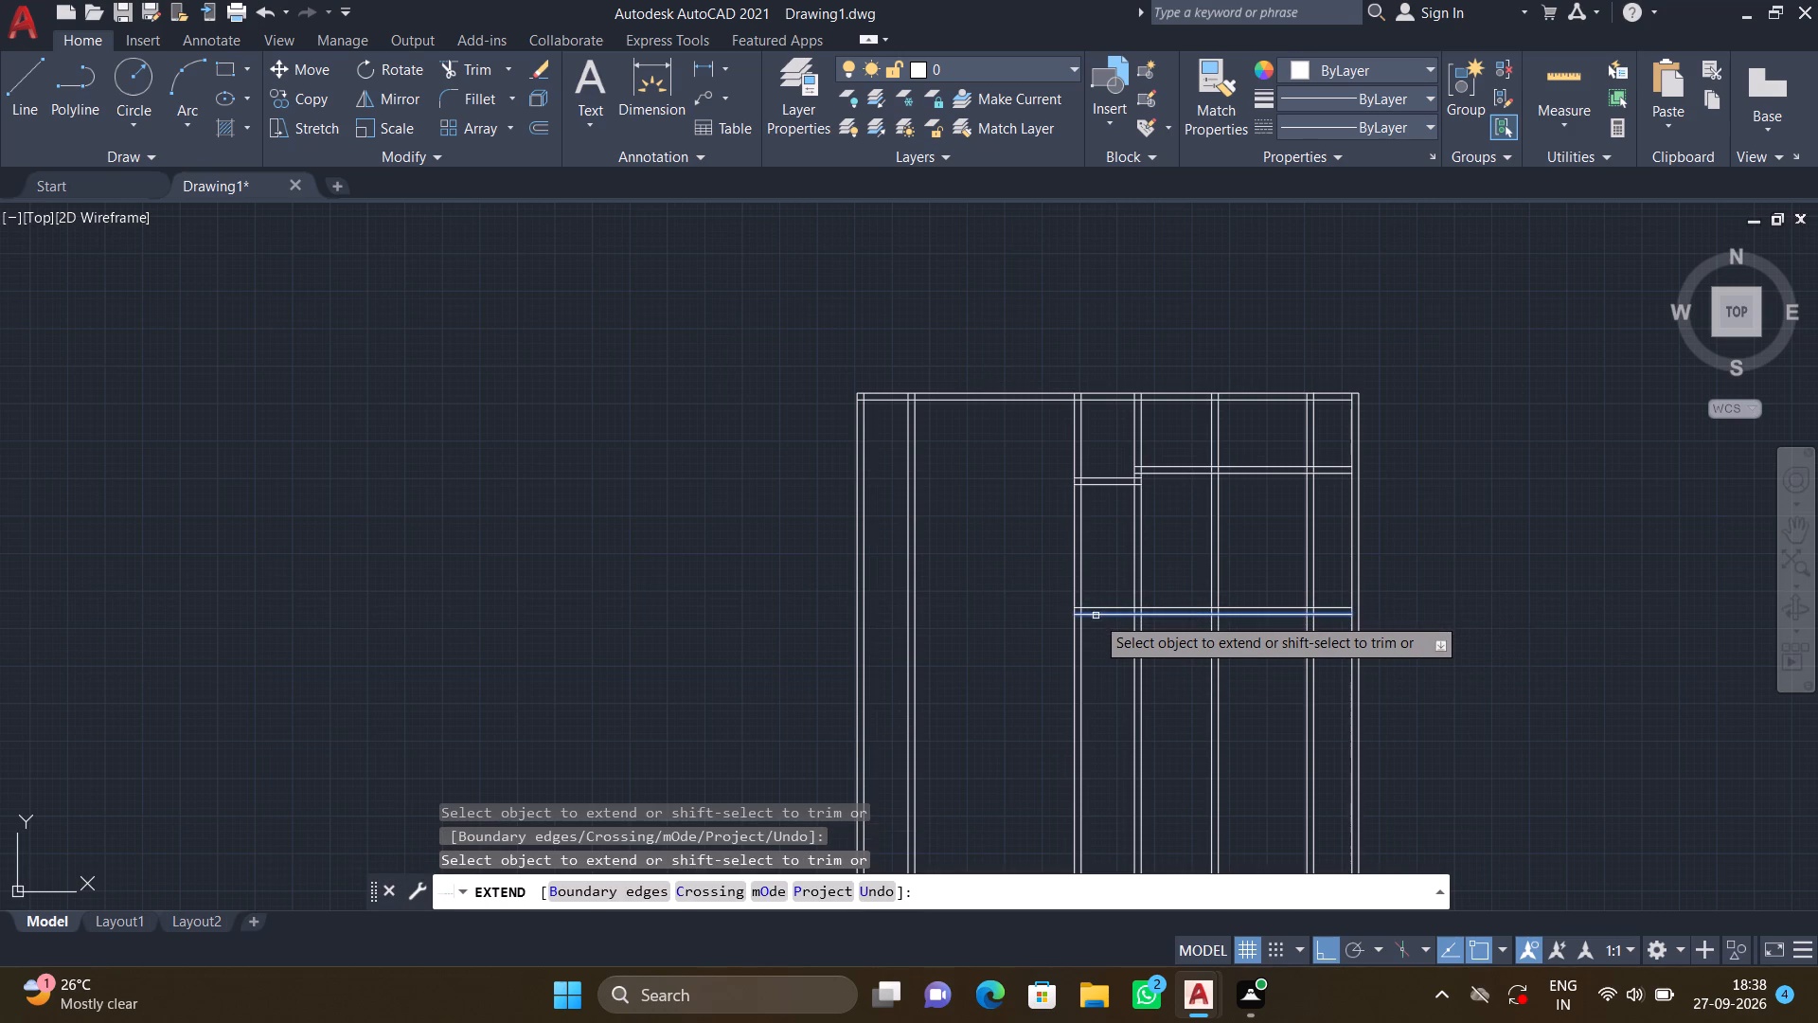
pyautogui.click(1096, 616)
# Extend both lines of the new horizontal wall west to the outer line of the western outer wall.
pyautogui.scroll(3, 1077, 610)
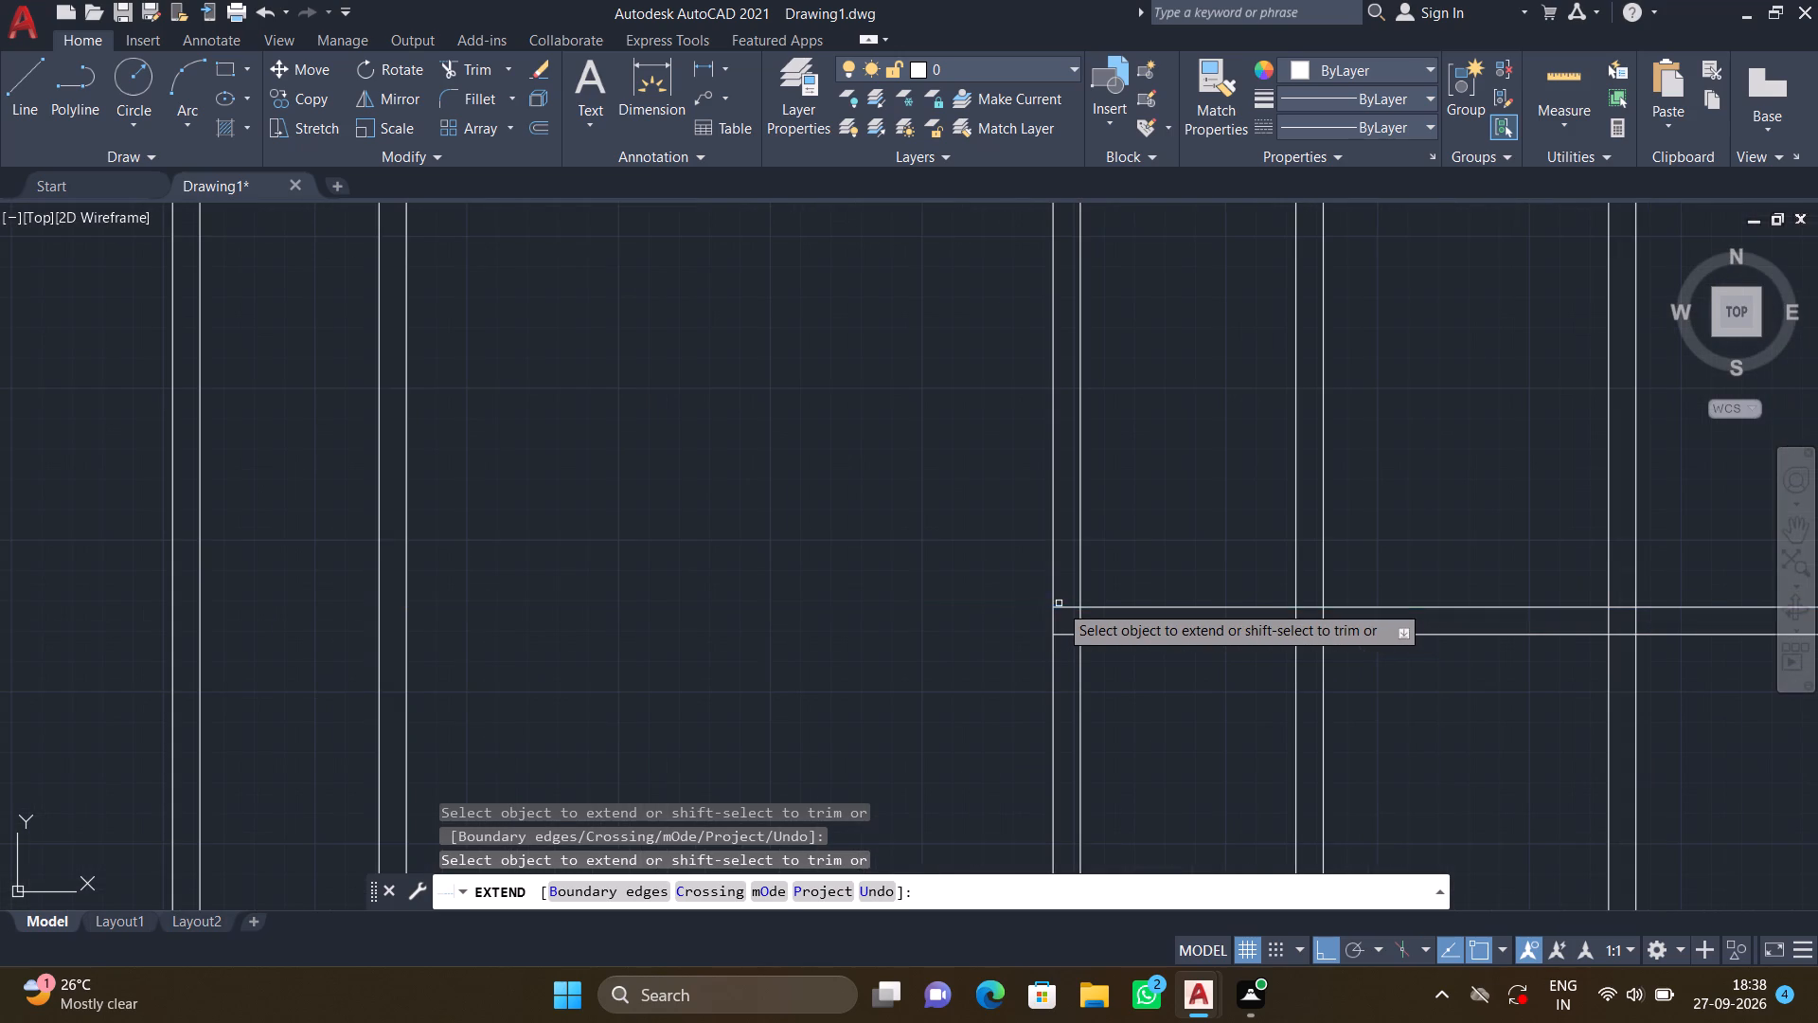
pyautogui.click(1059, 603)
pyautogui.click(1058, 609)
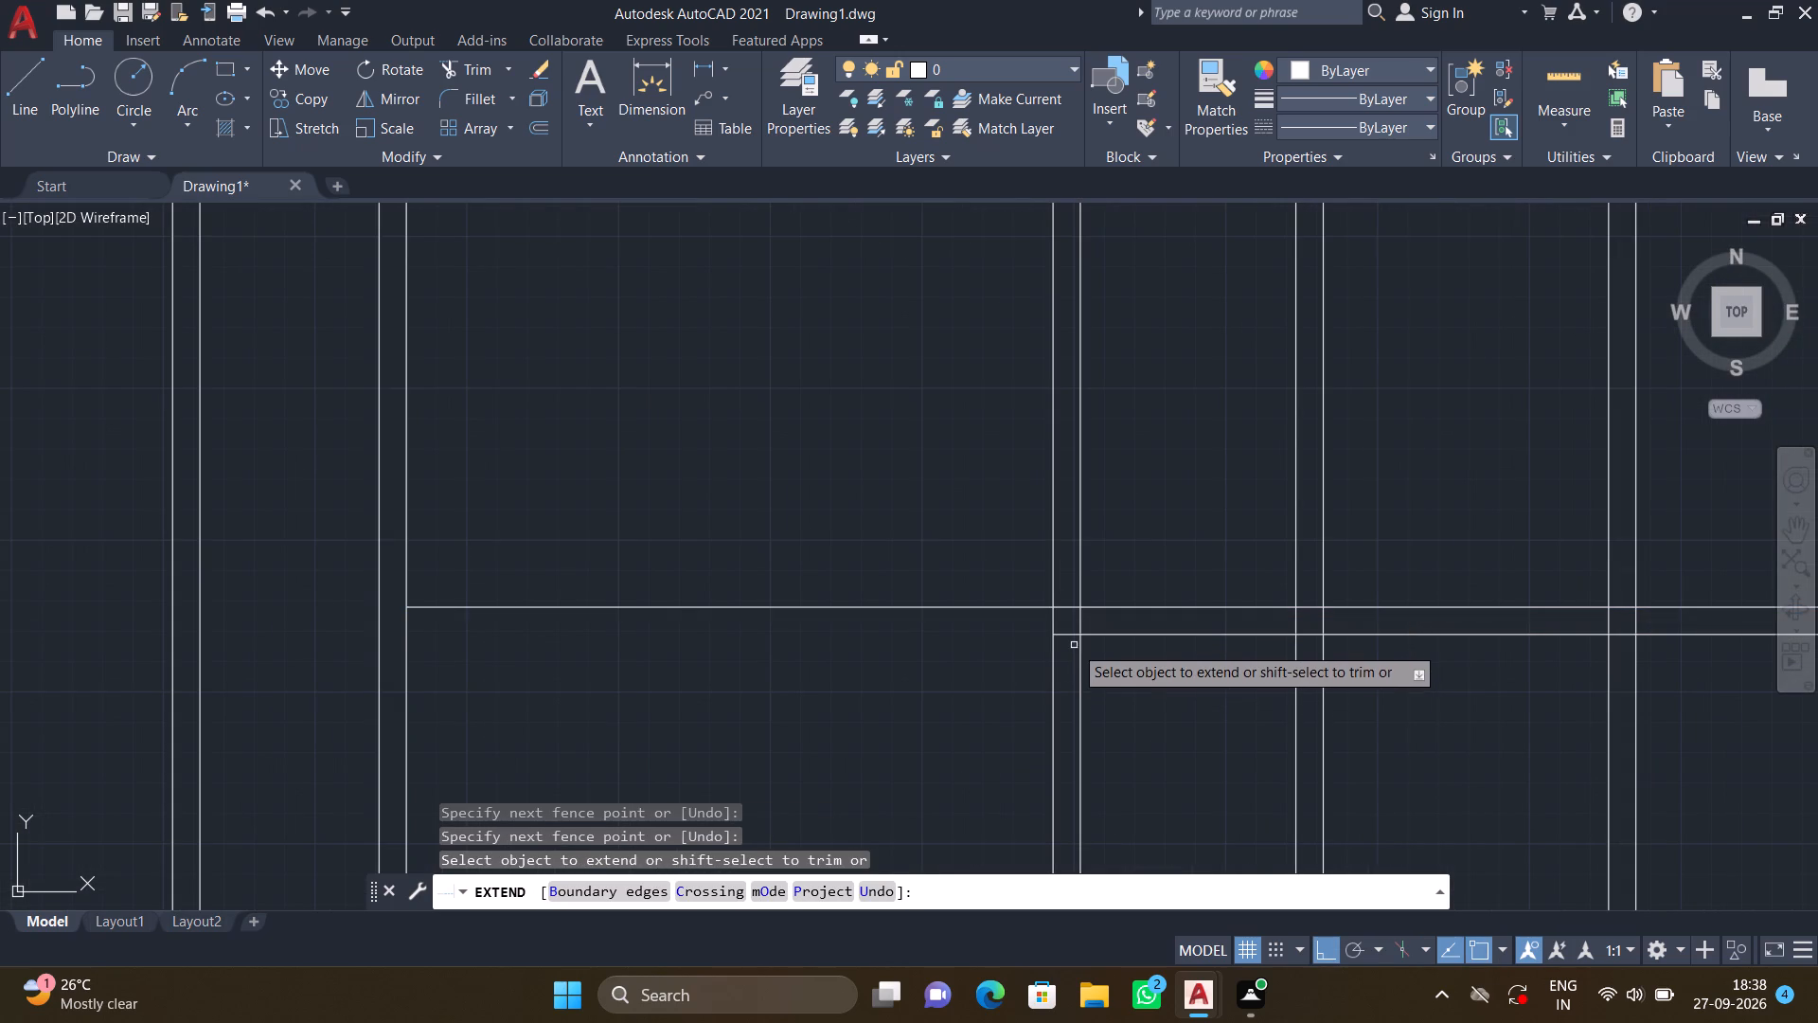
pyautogui.click(1071, 637)
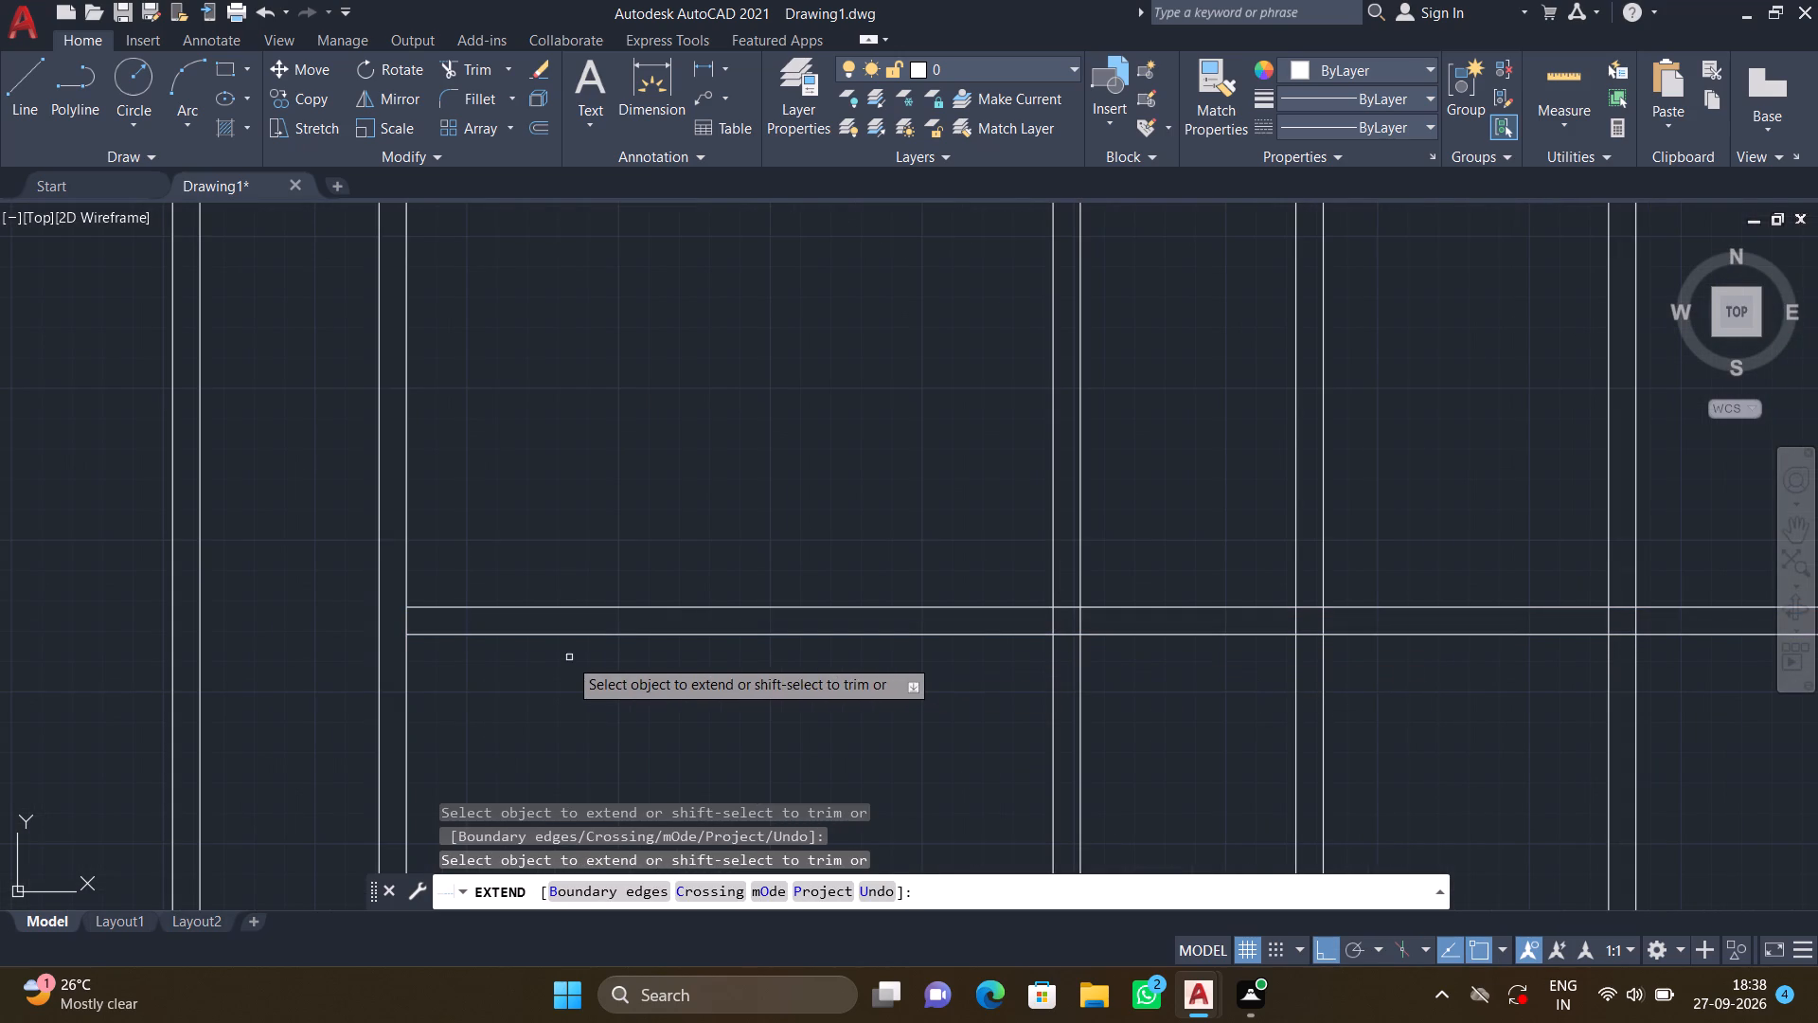
pyautogui.click(558, 609)
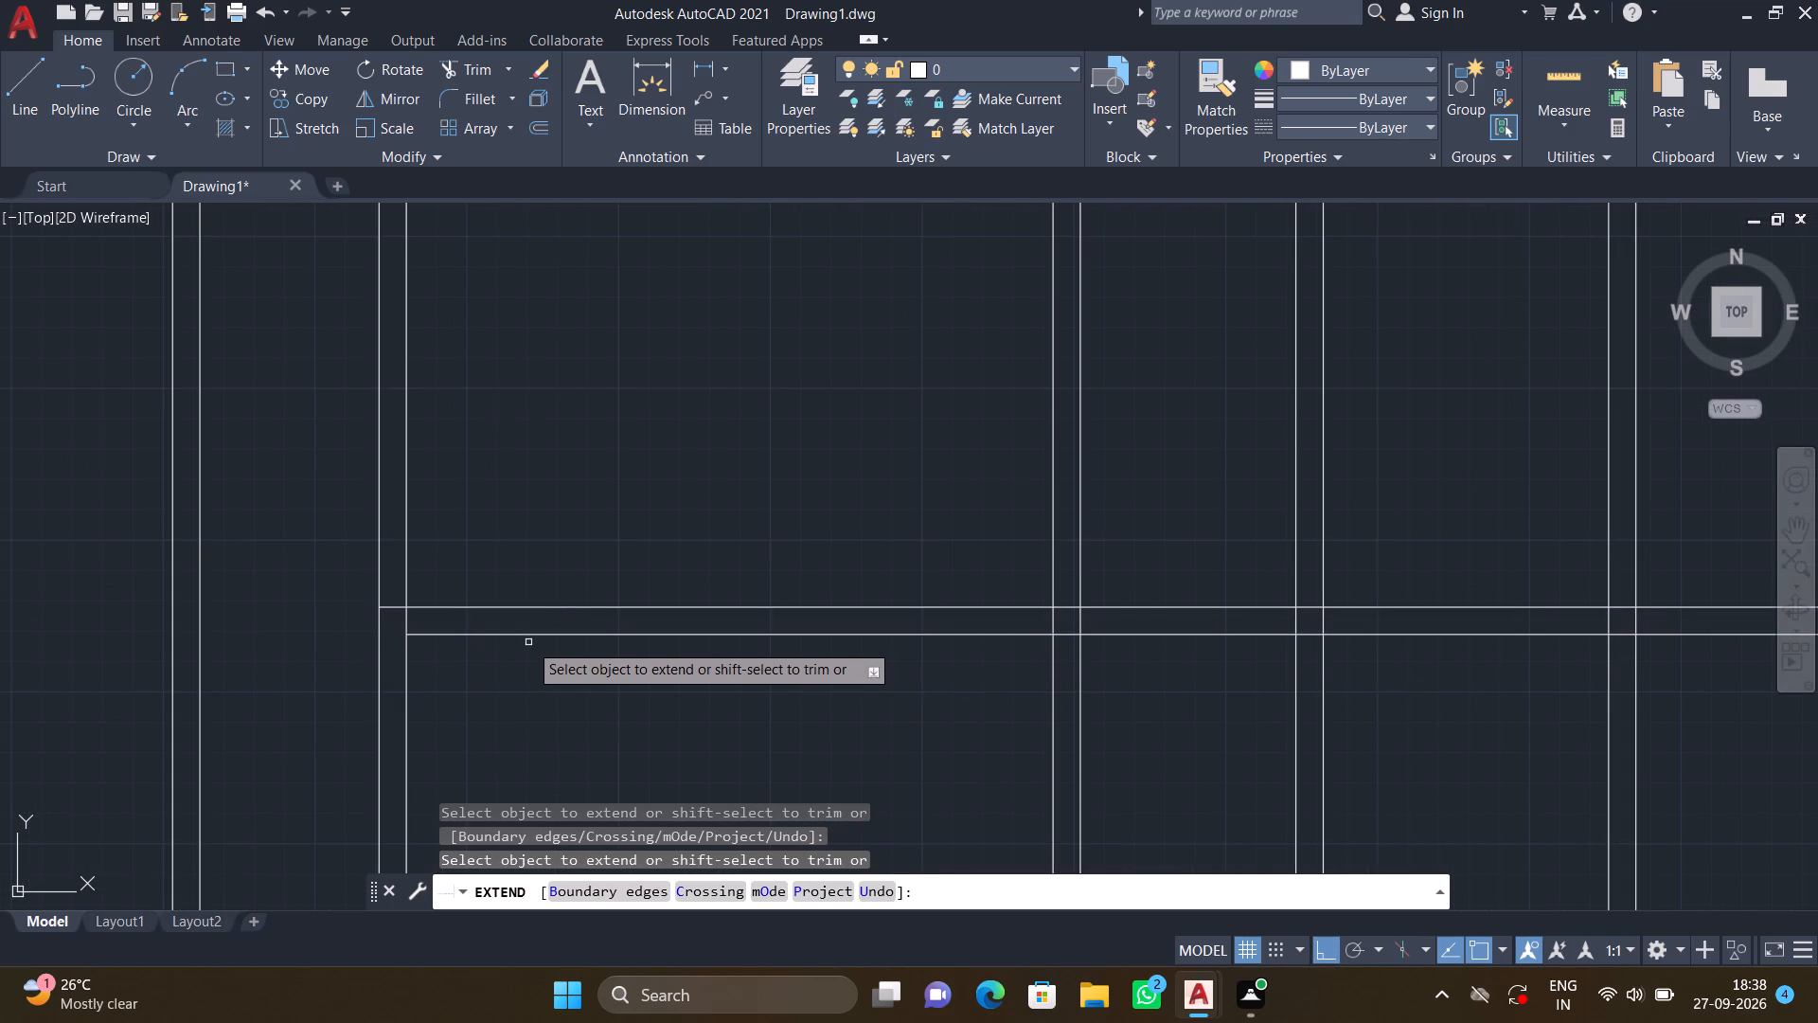
pyautogui.click(528, 636)
pyautogui.click(434, 609)
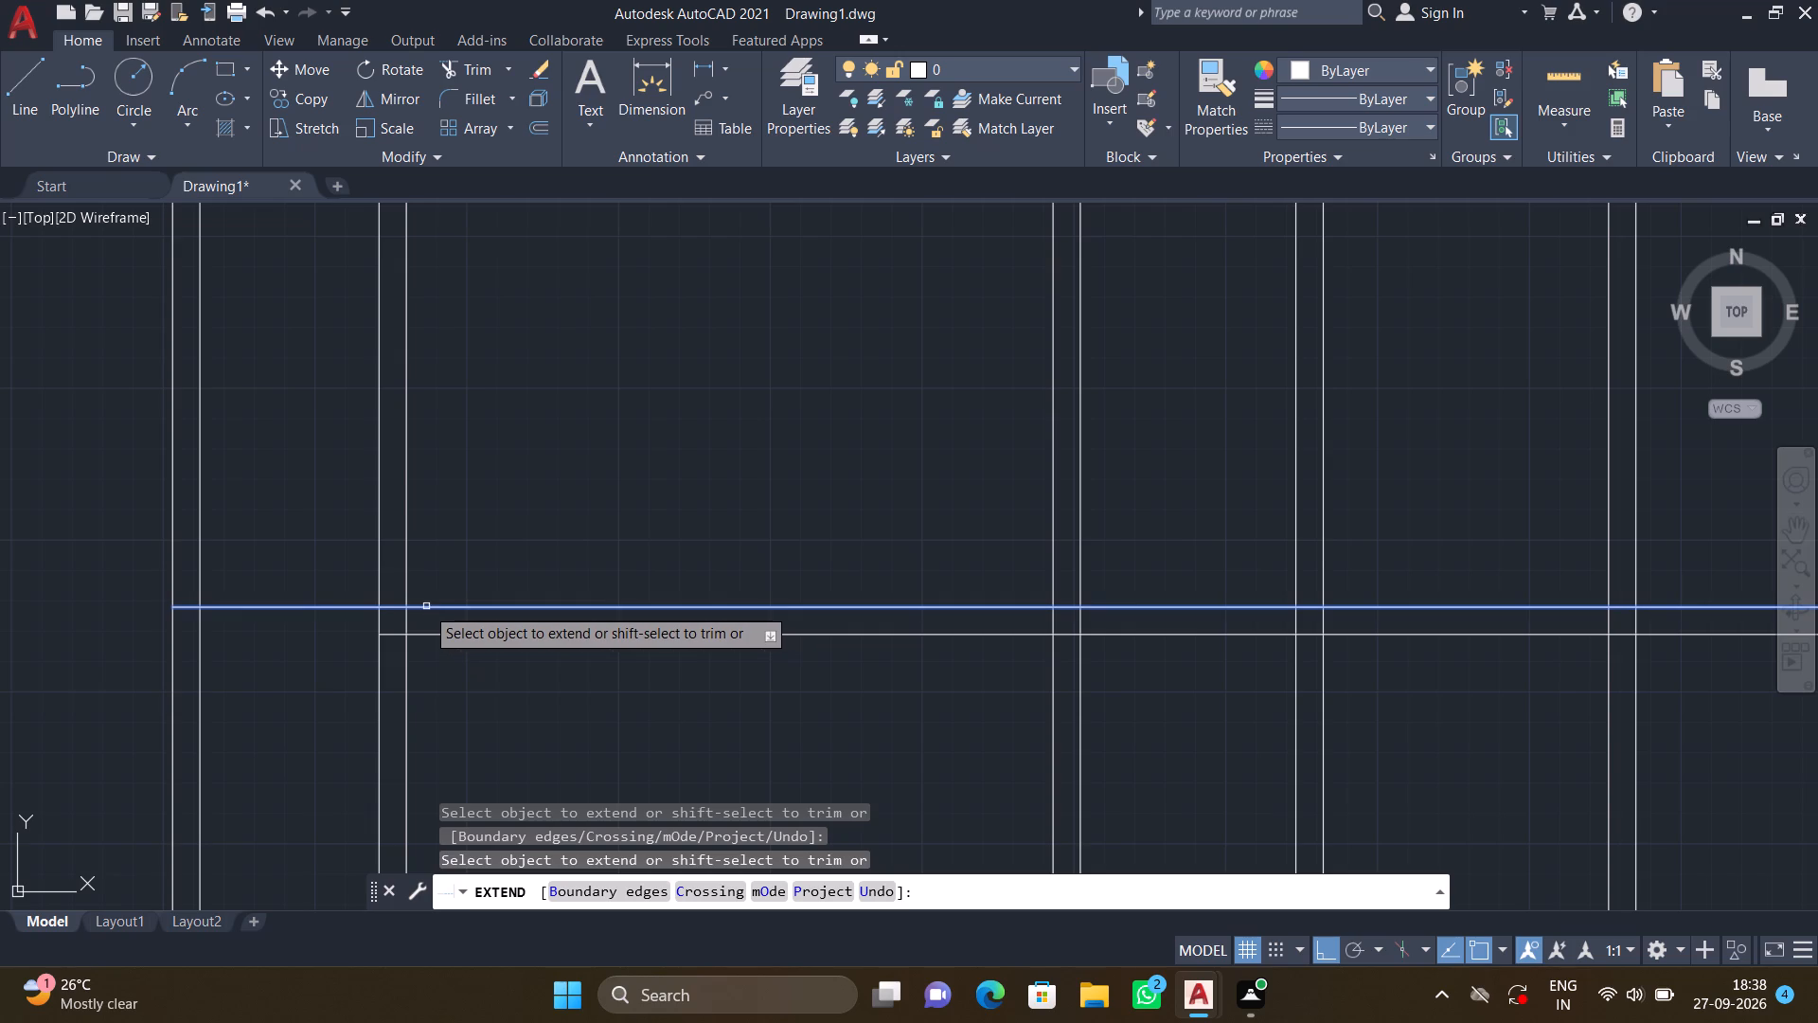
pyautogui.click(273, 607)
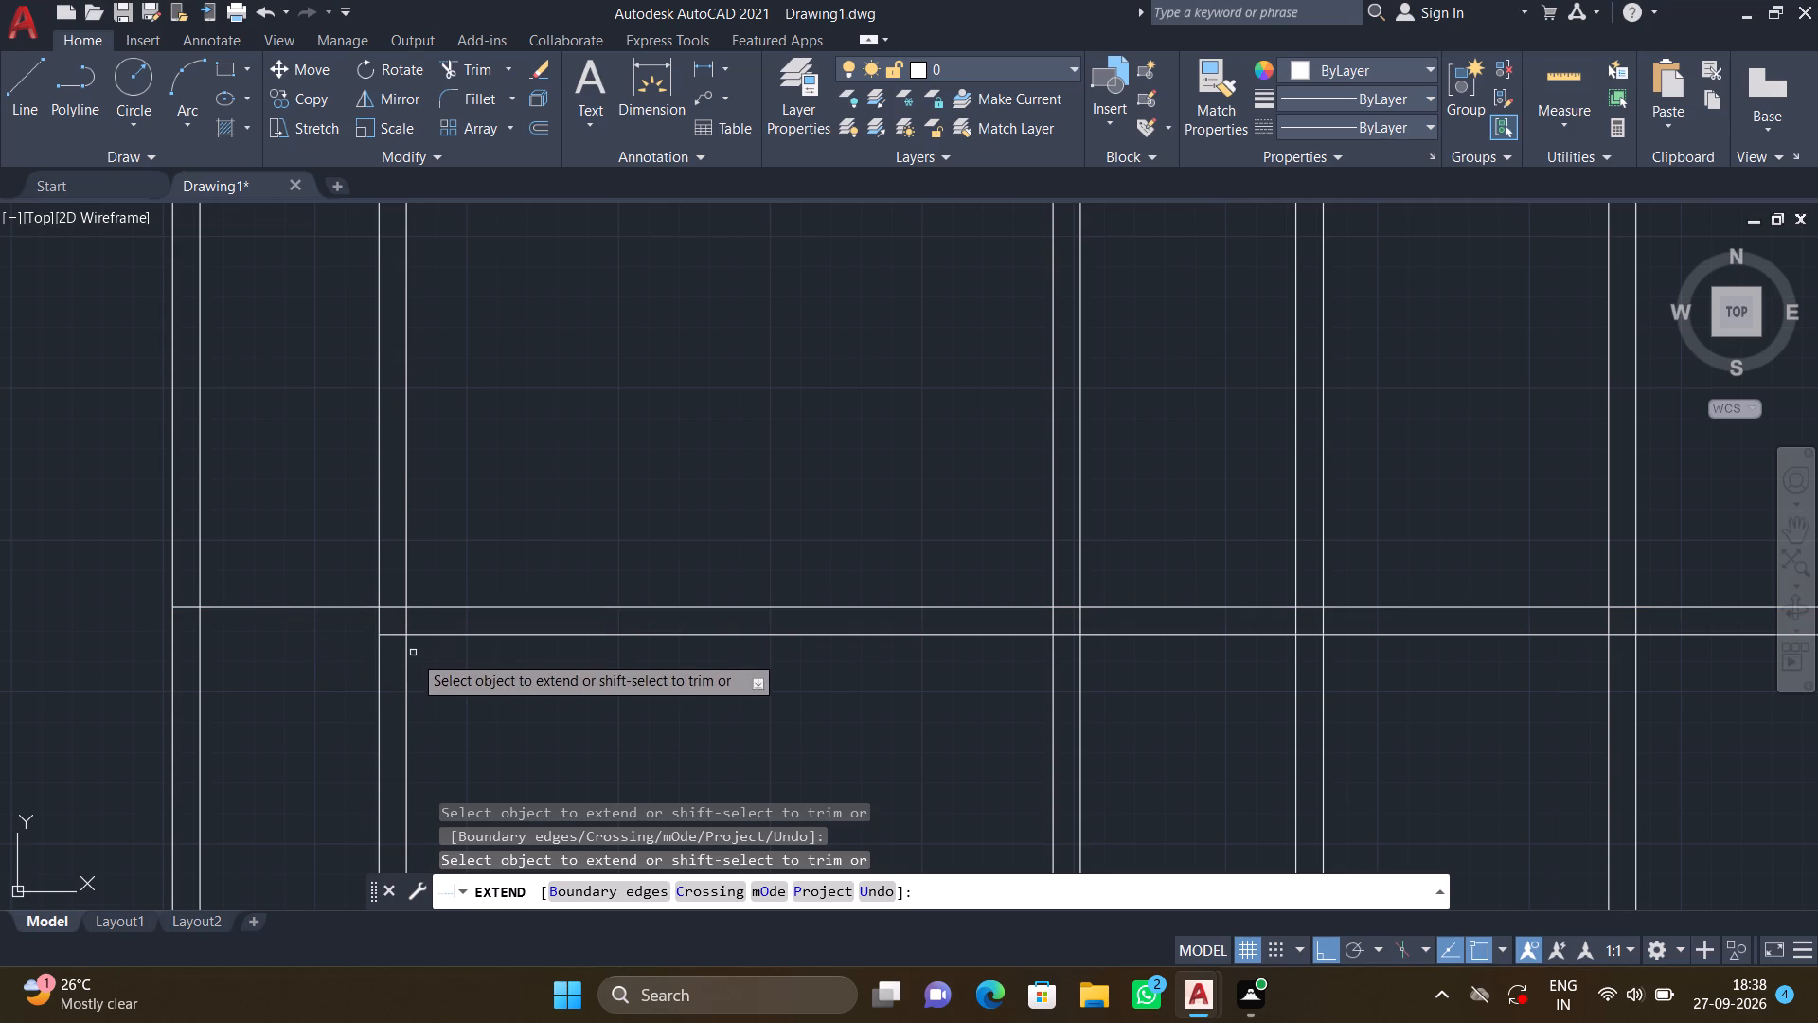
pyautogui.click(421, 636)
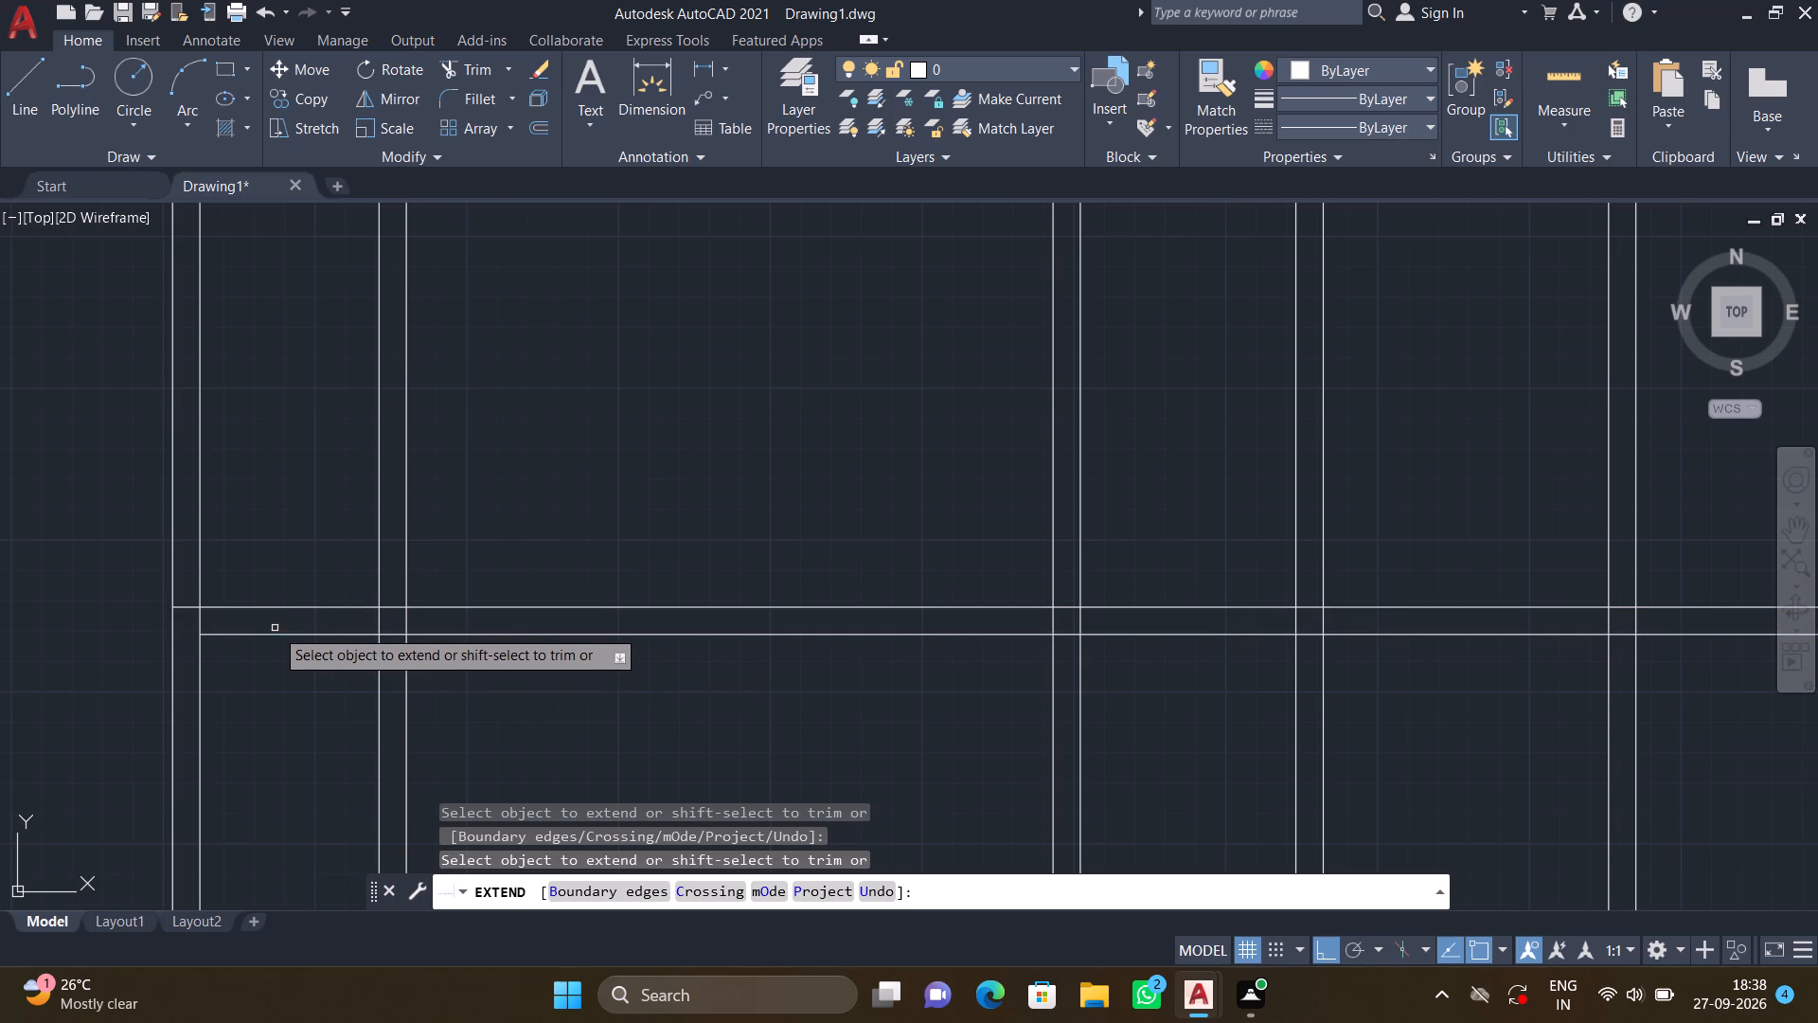
pyautogui.click(270, 633)
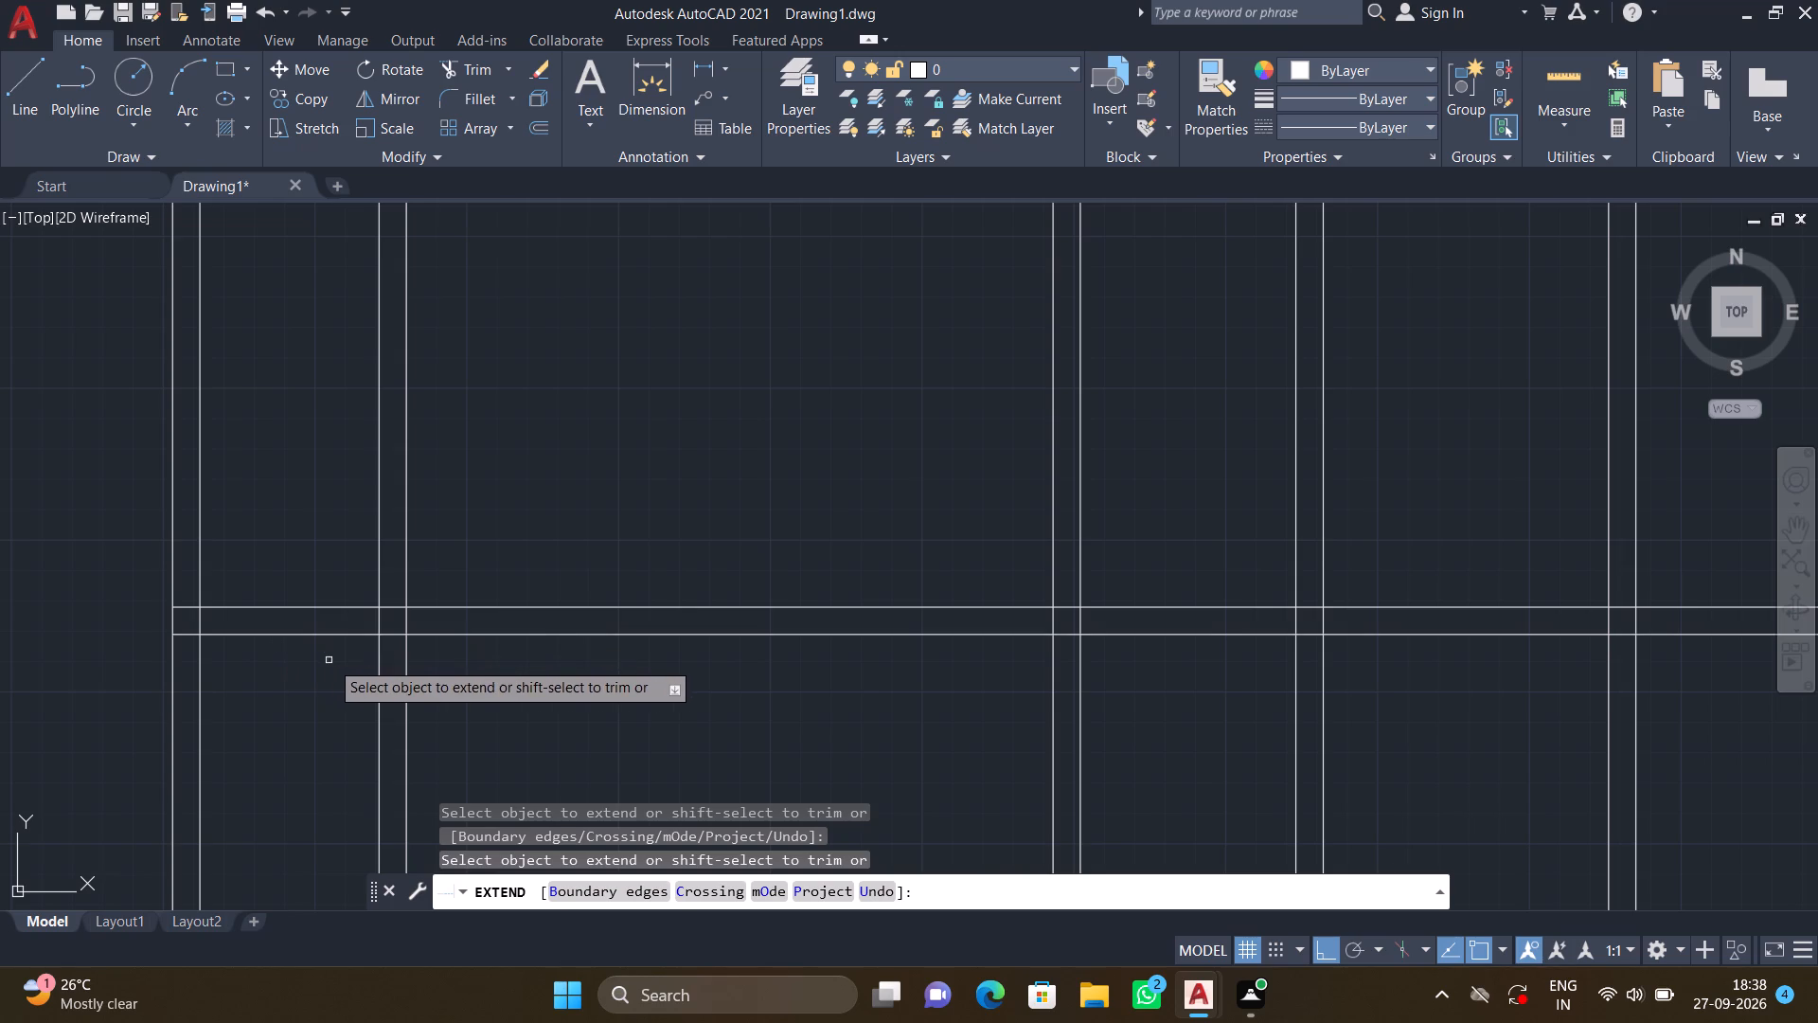
pyautogui.press('Return')
# Offset the northern line of the full-width horizontal interior wall 6'1" to the south.
pyautogui.scroll(-3, 567, 741)
pyautogui.moveTo(609, 751); pyautogui.dragTo(610, 697, button='middle')
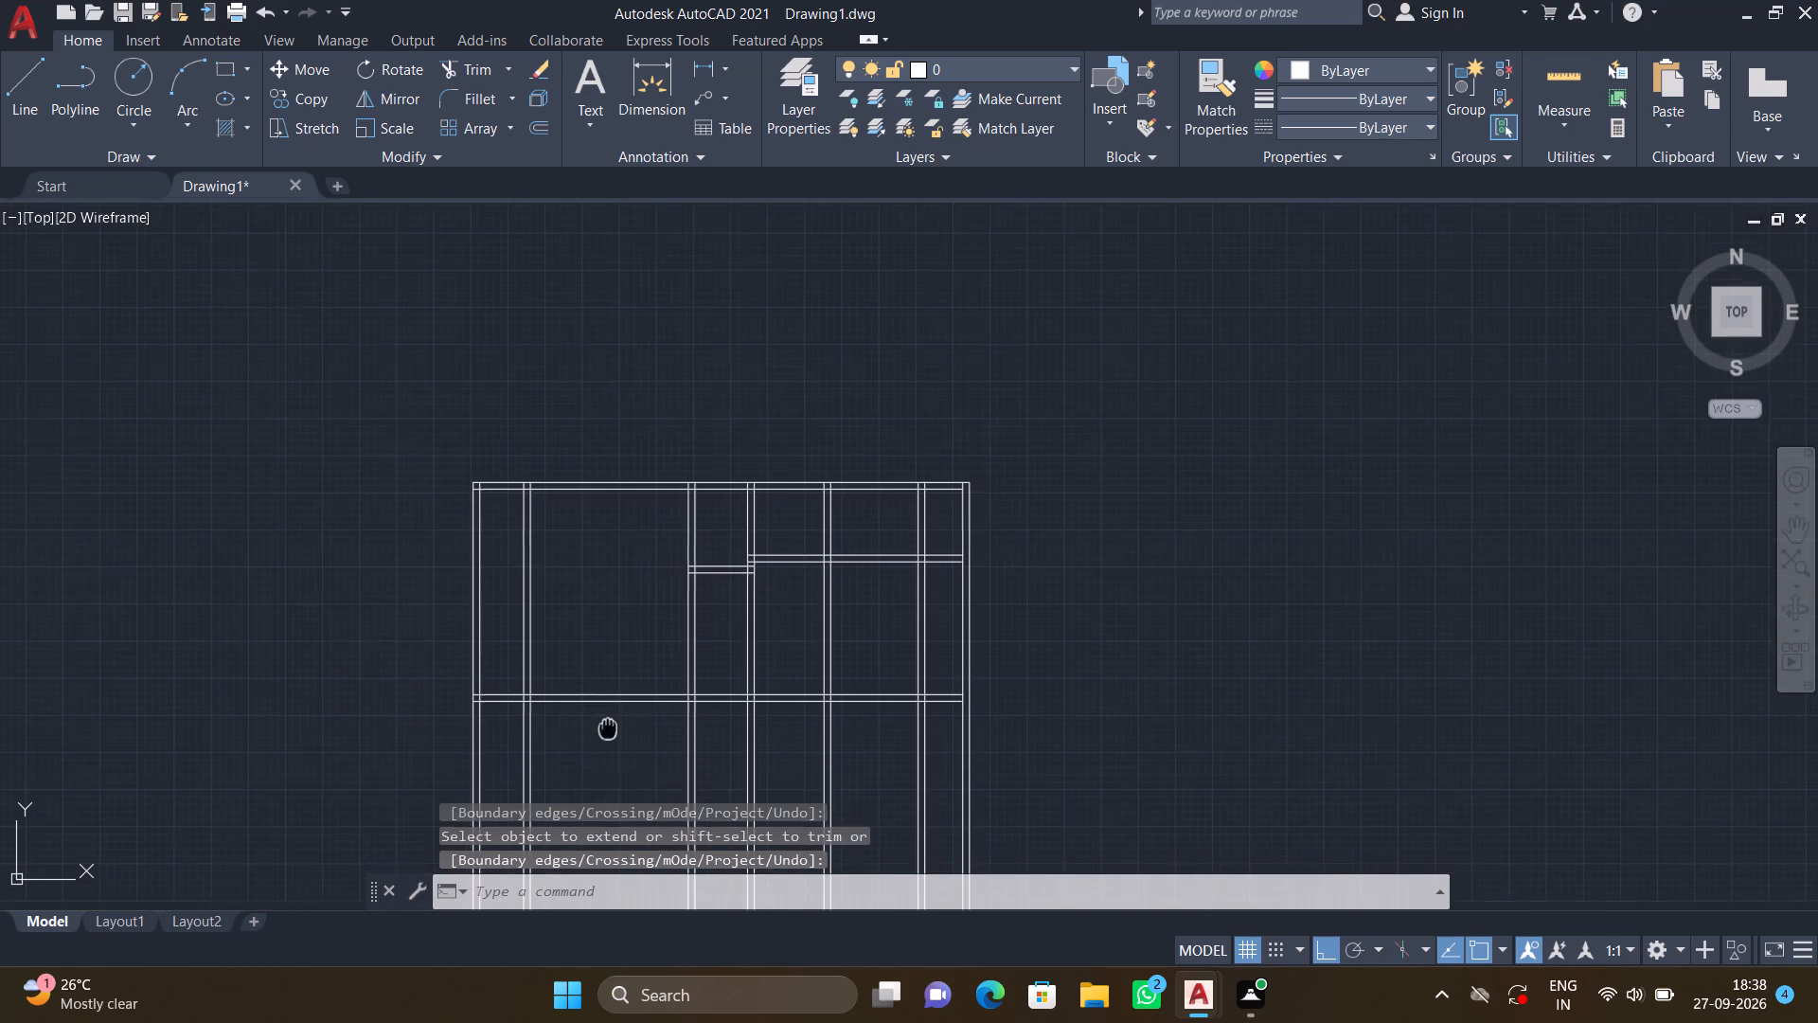
pyautogui.moveTo(610, 697); pyautogui.dragTo(635, 611, button='middle')
pyautogui.moveTo(665, 646); pyautogui.dragTo(669, 570, button='middle')
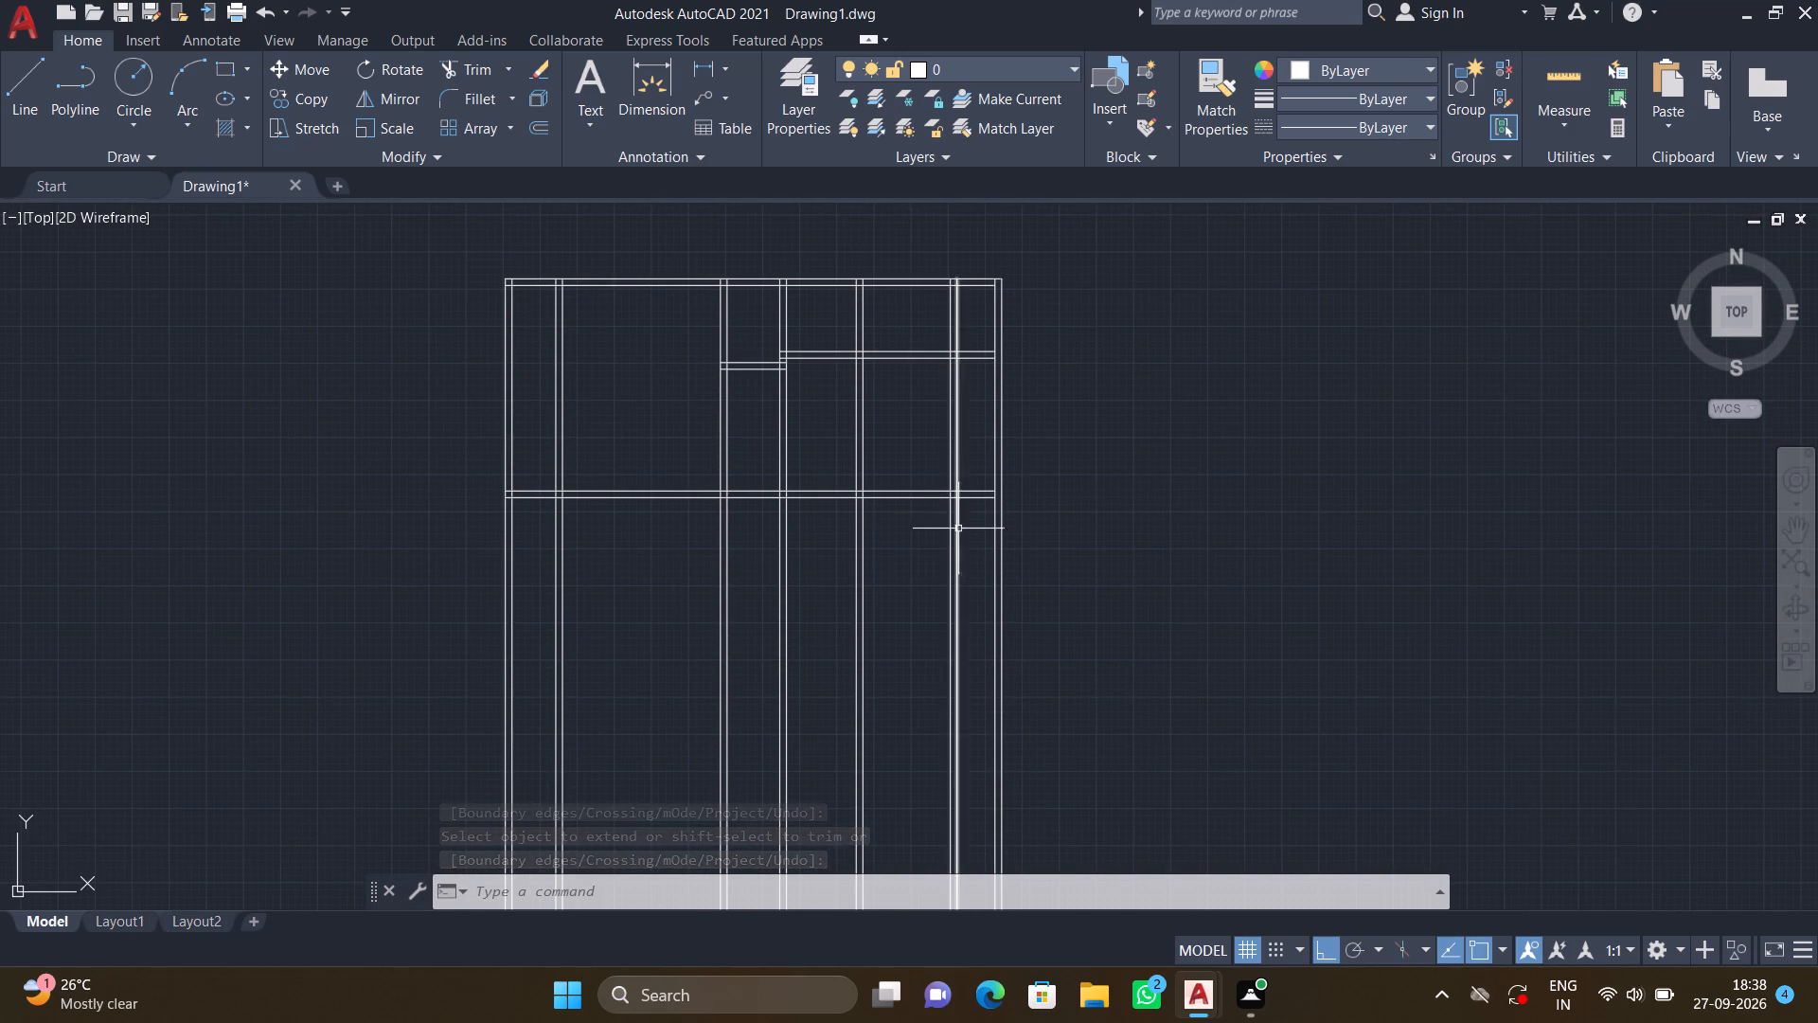
pyautogui.moveTo(965, 528); pyautogui.dragTo(959, 495, button='middle')
pyautogui.scroll(3, 963, 484)
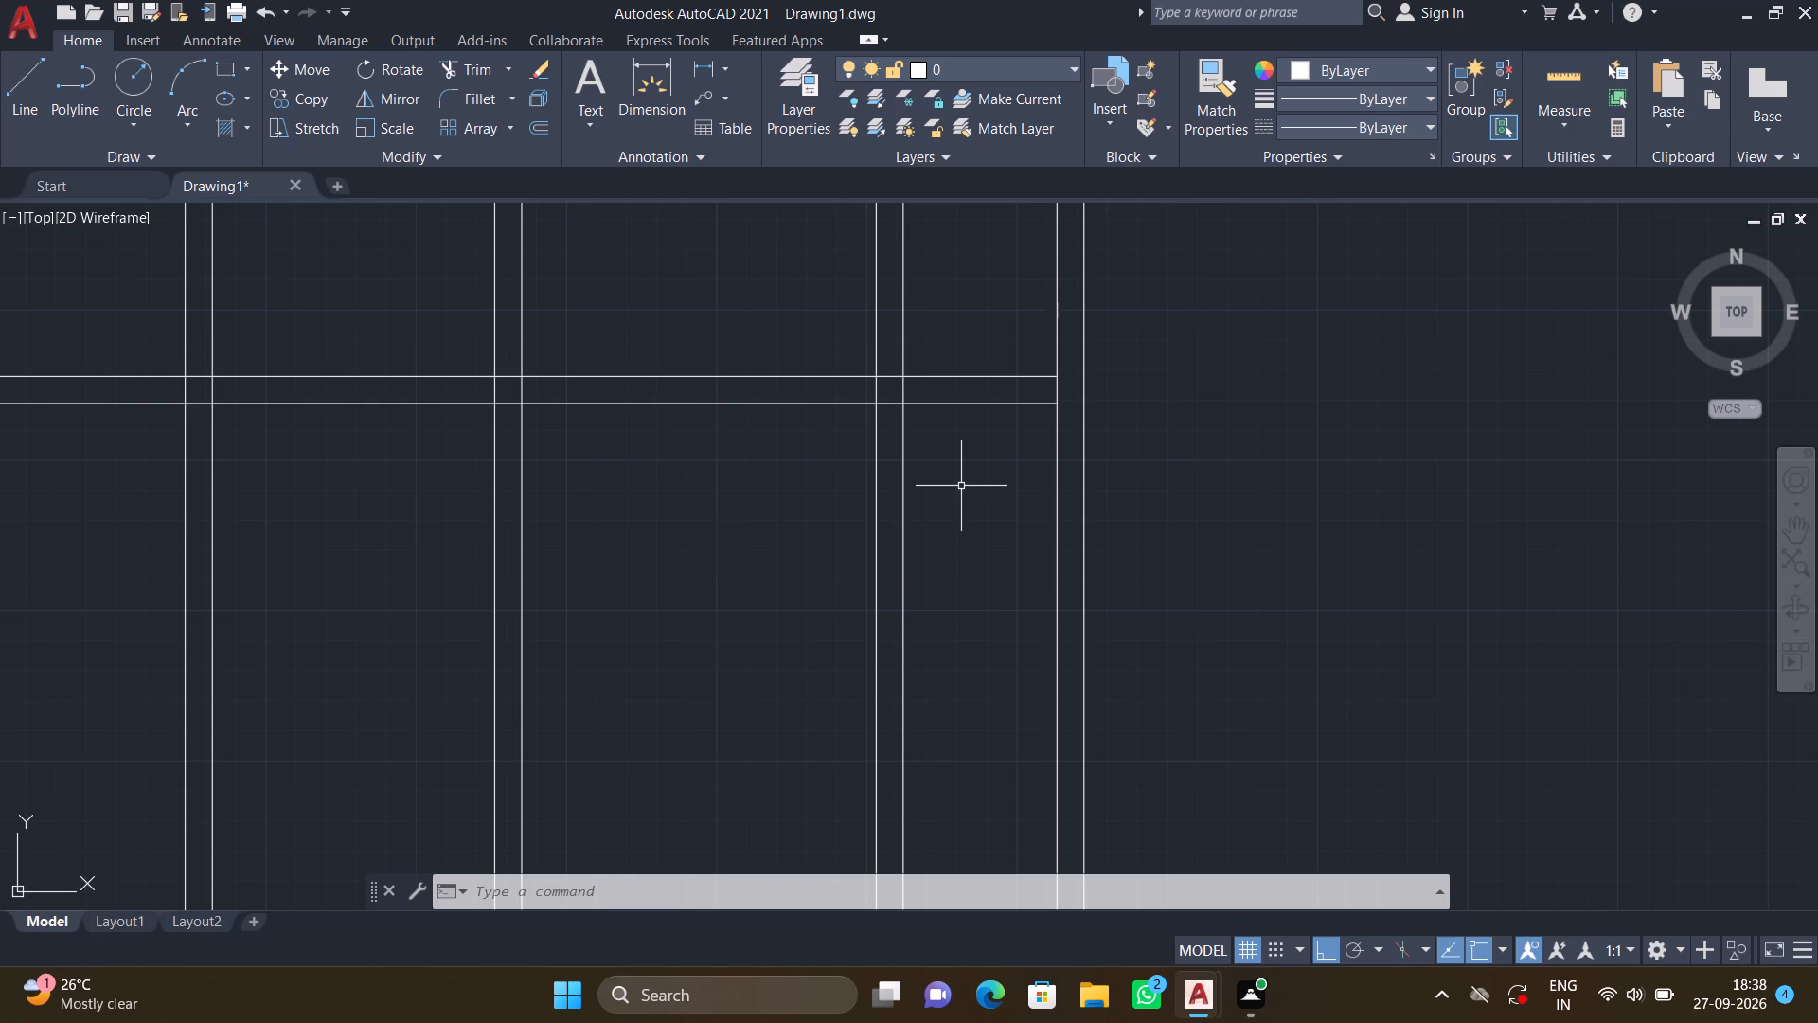
pyautogui.press('o')
pyautogui.press('Return')
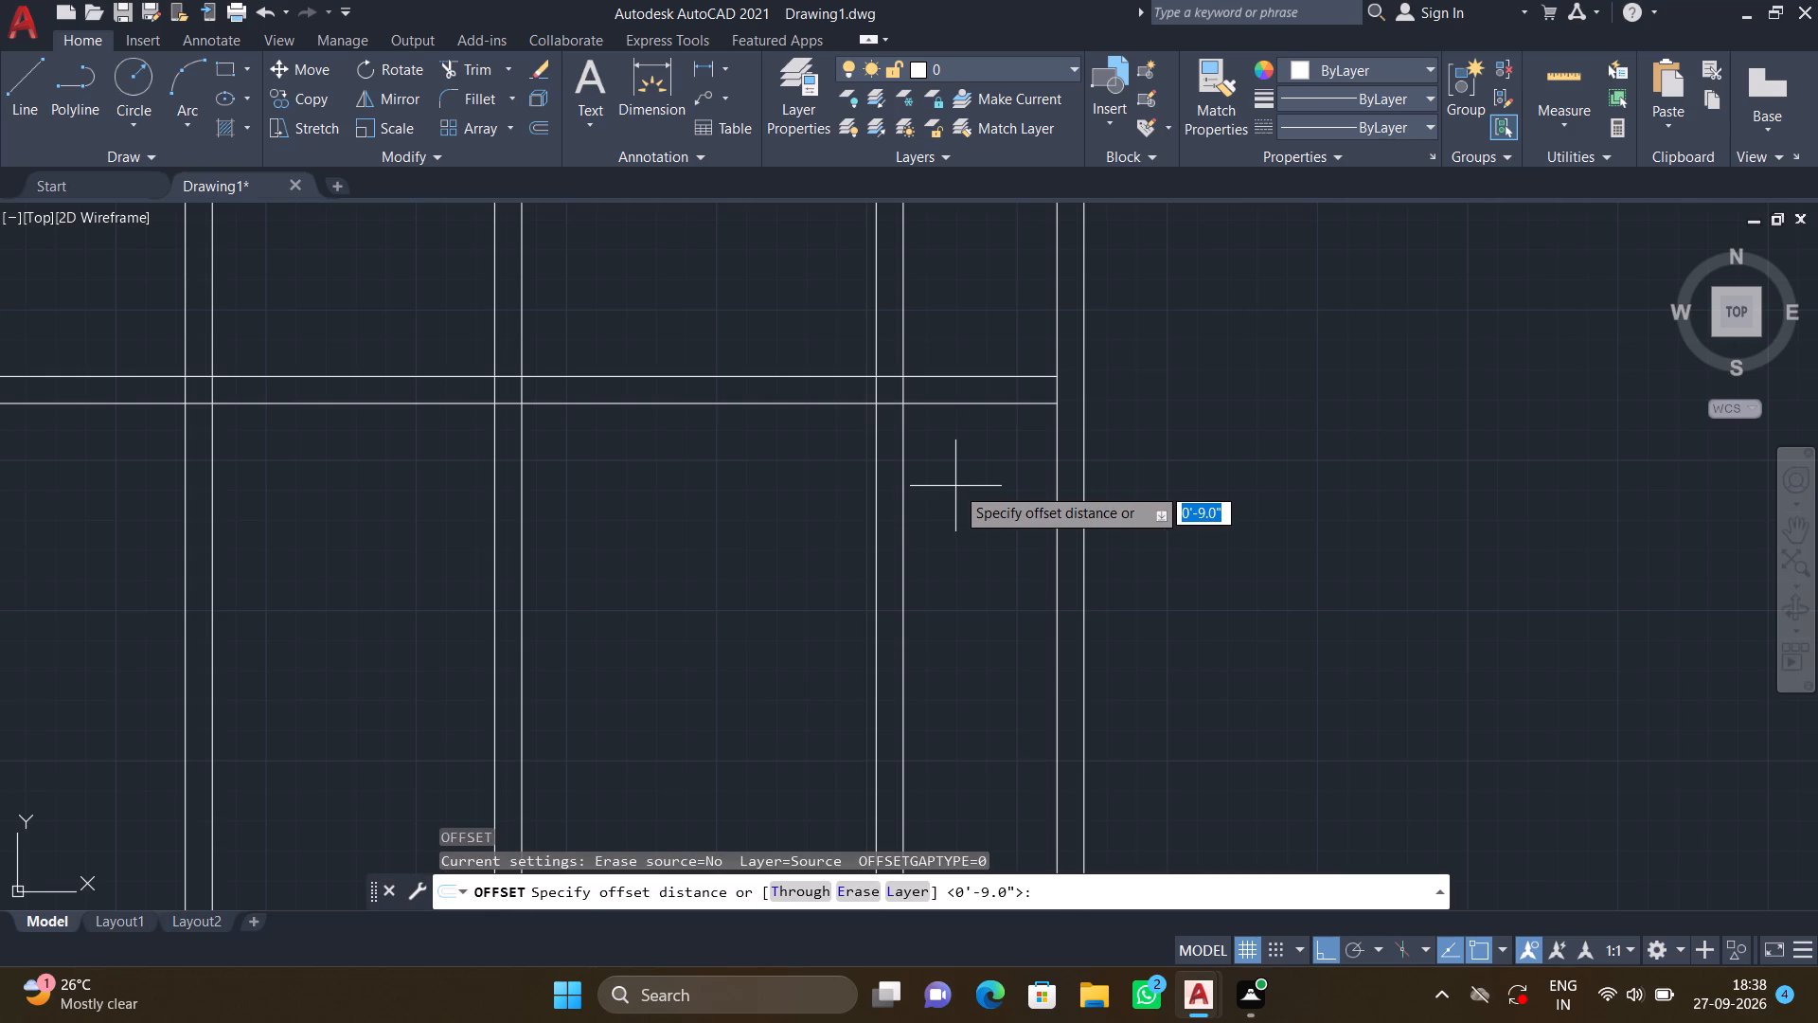
pyautogui.press('6')
pyautogui.press("'")
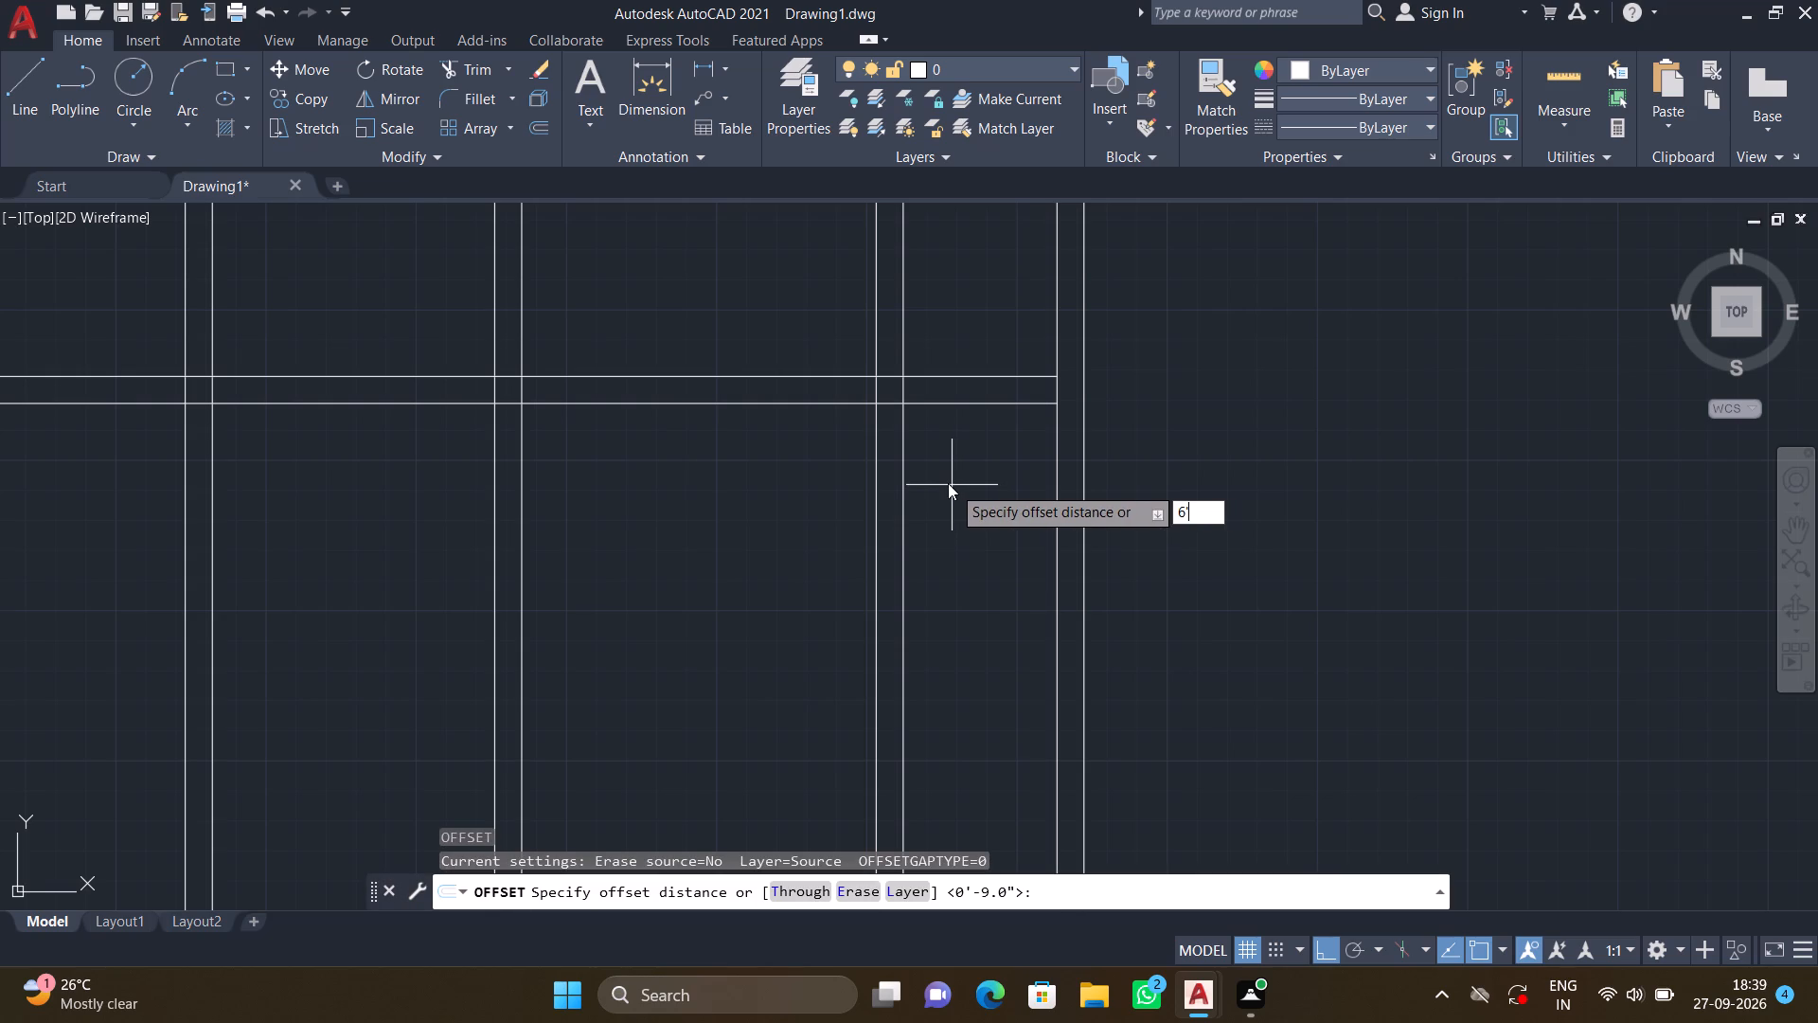
pyautogui.press('1')
pyautogui.hotkey('shift', '"')
pyautogui.press('Return')
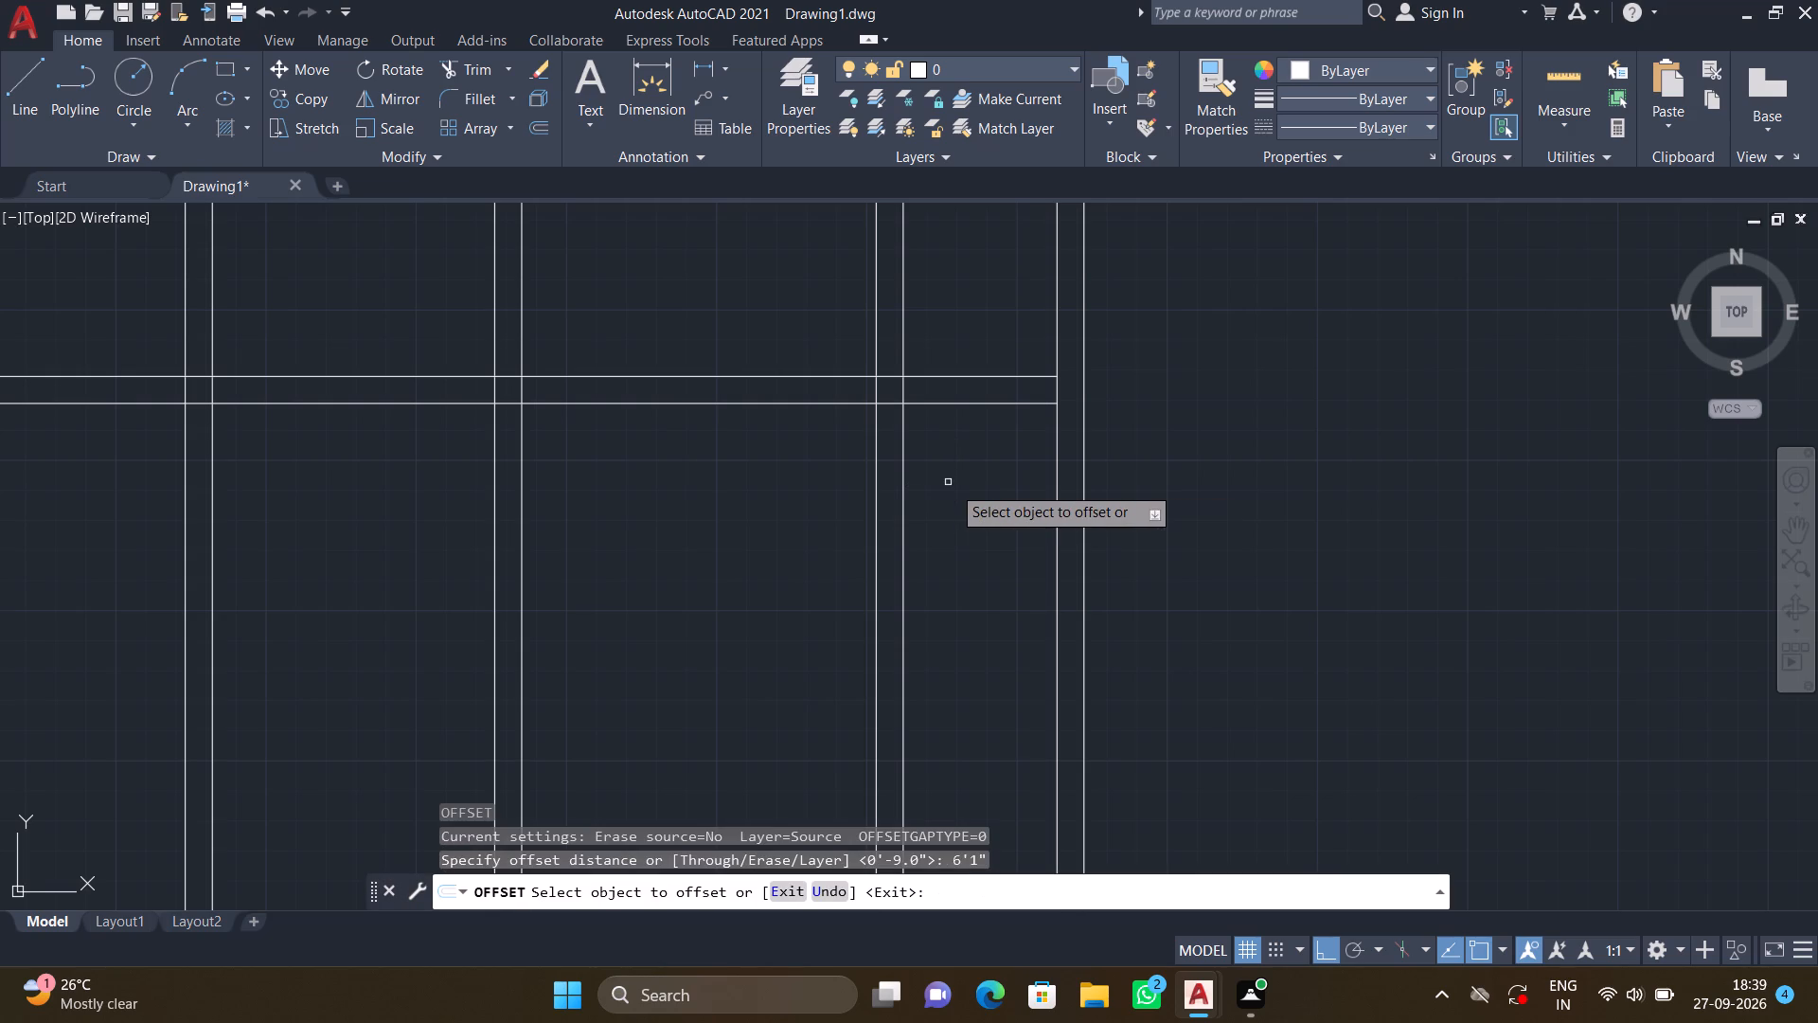
pyautogui.click(939, 377)
pyautogui.click(950, 544)
pyautogui.scroll(1, 951, 544)
pyautogui.press('Return')
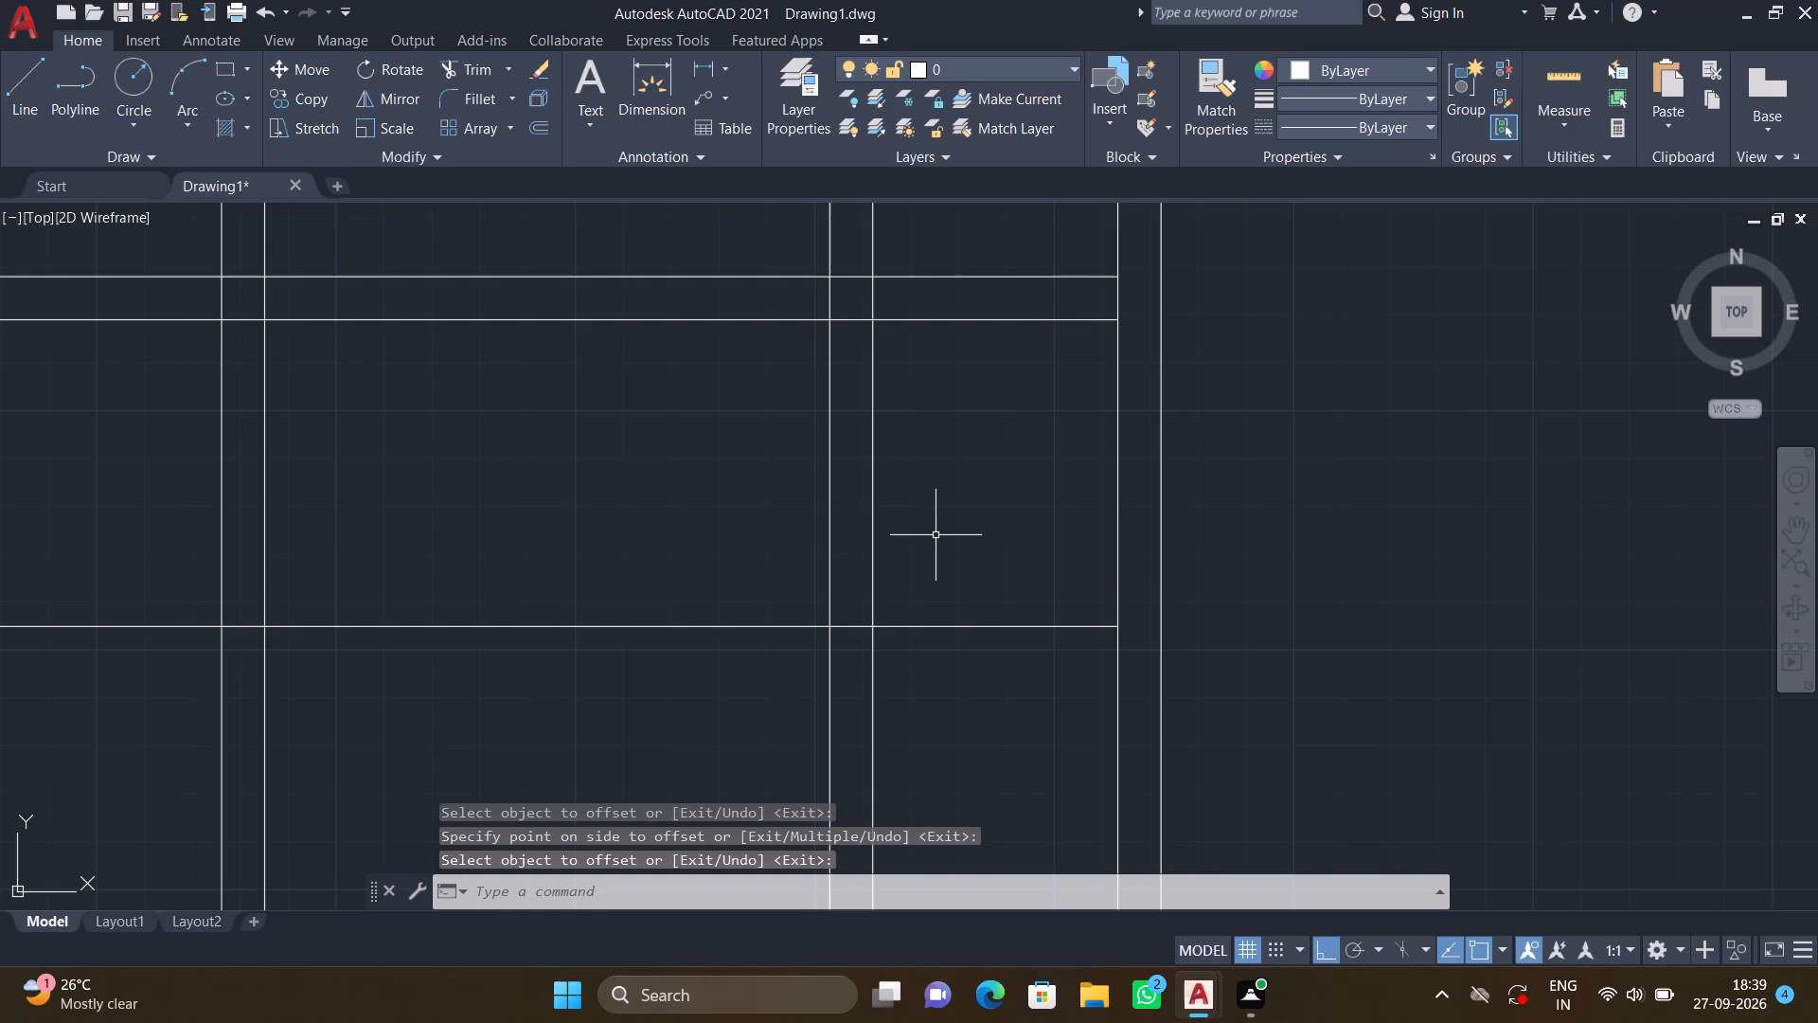
# Offset the new horizontal line 9" to the south to form a double-line wall.
pyautogui.scroll(-2, 917, 618)
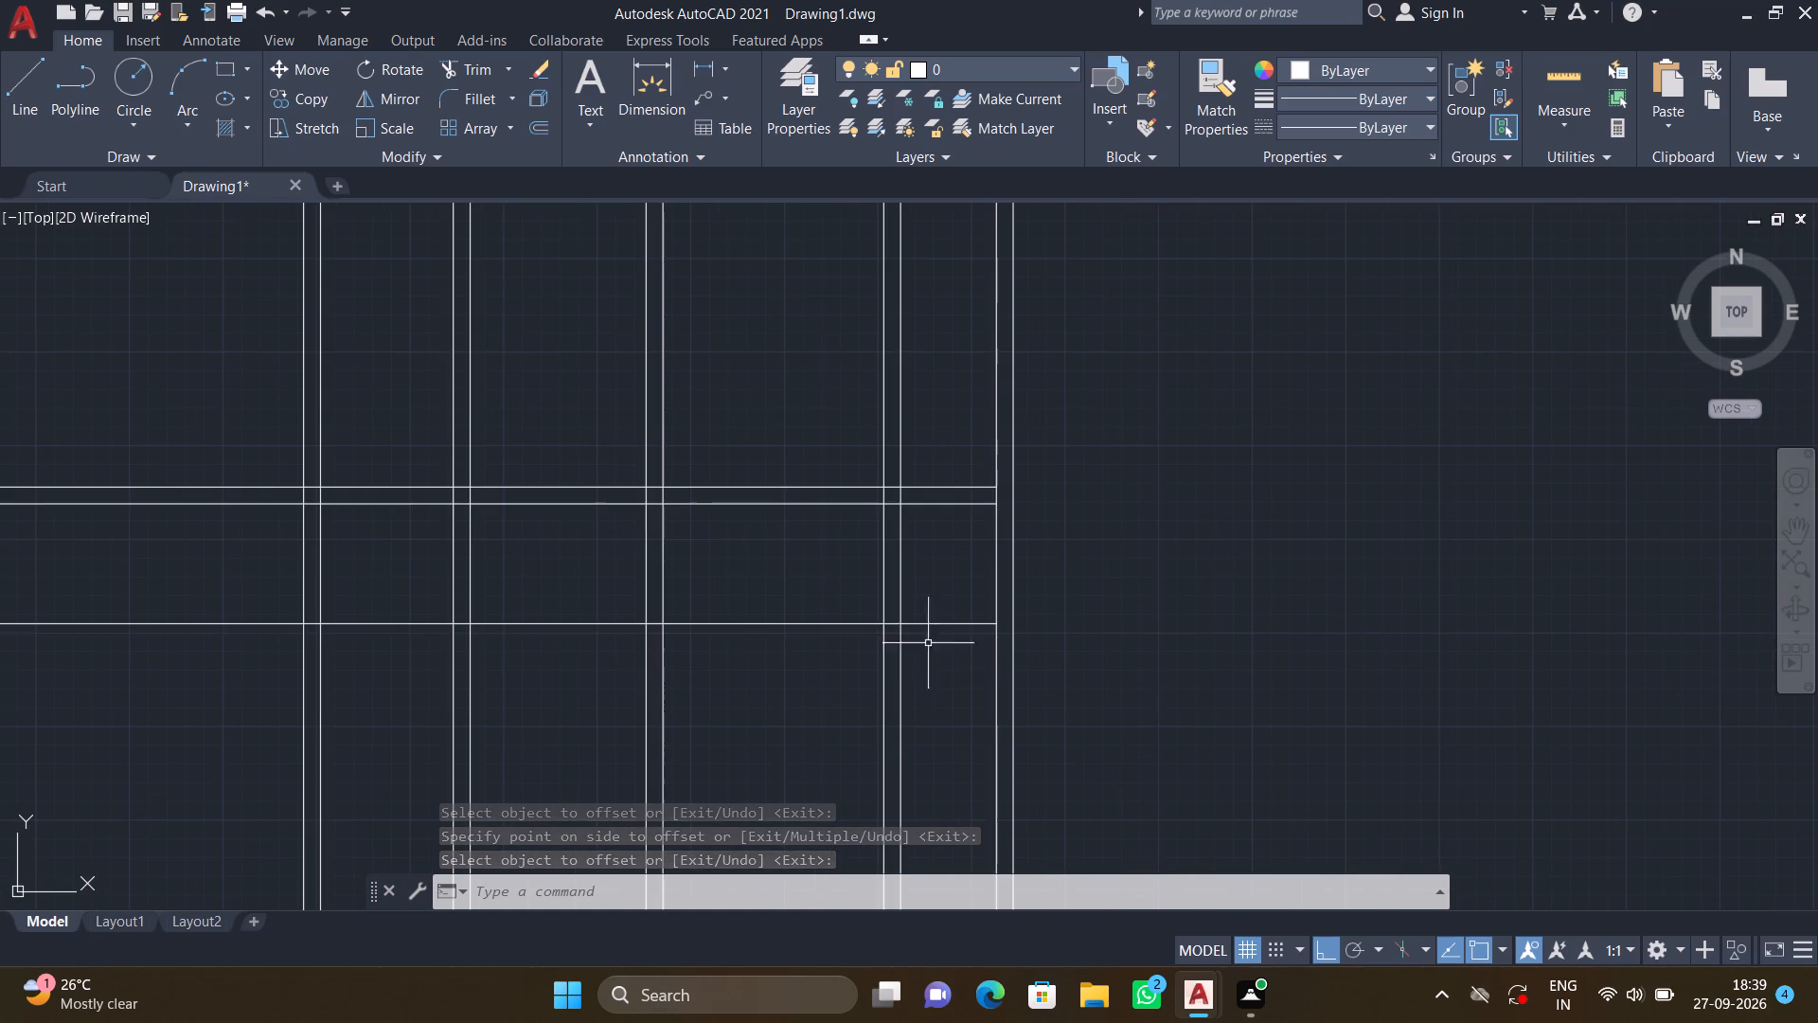
pyautogui.press('o')
pyautogui.press('Return')
pyautogui.press('9')
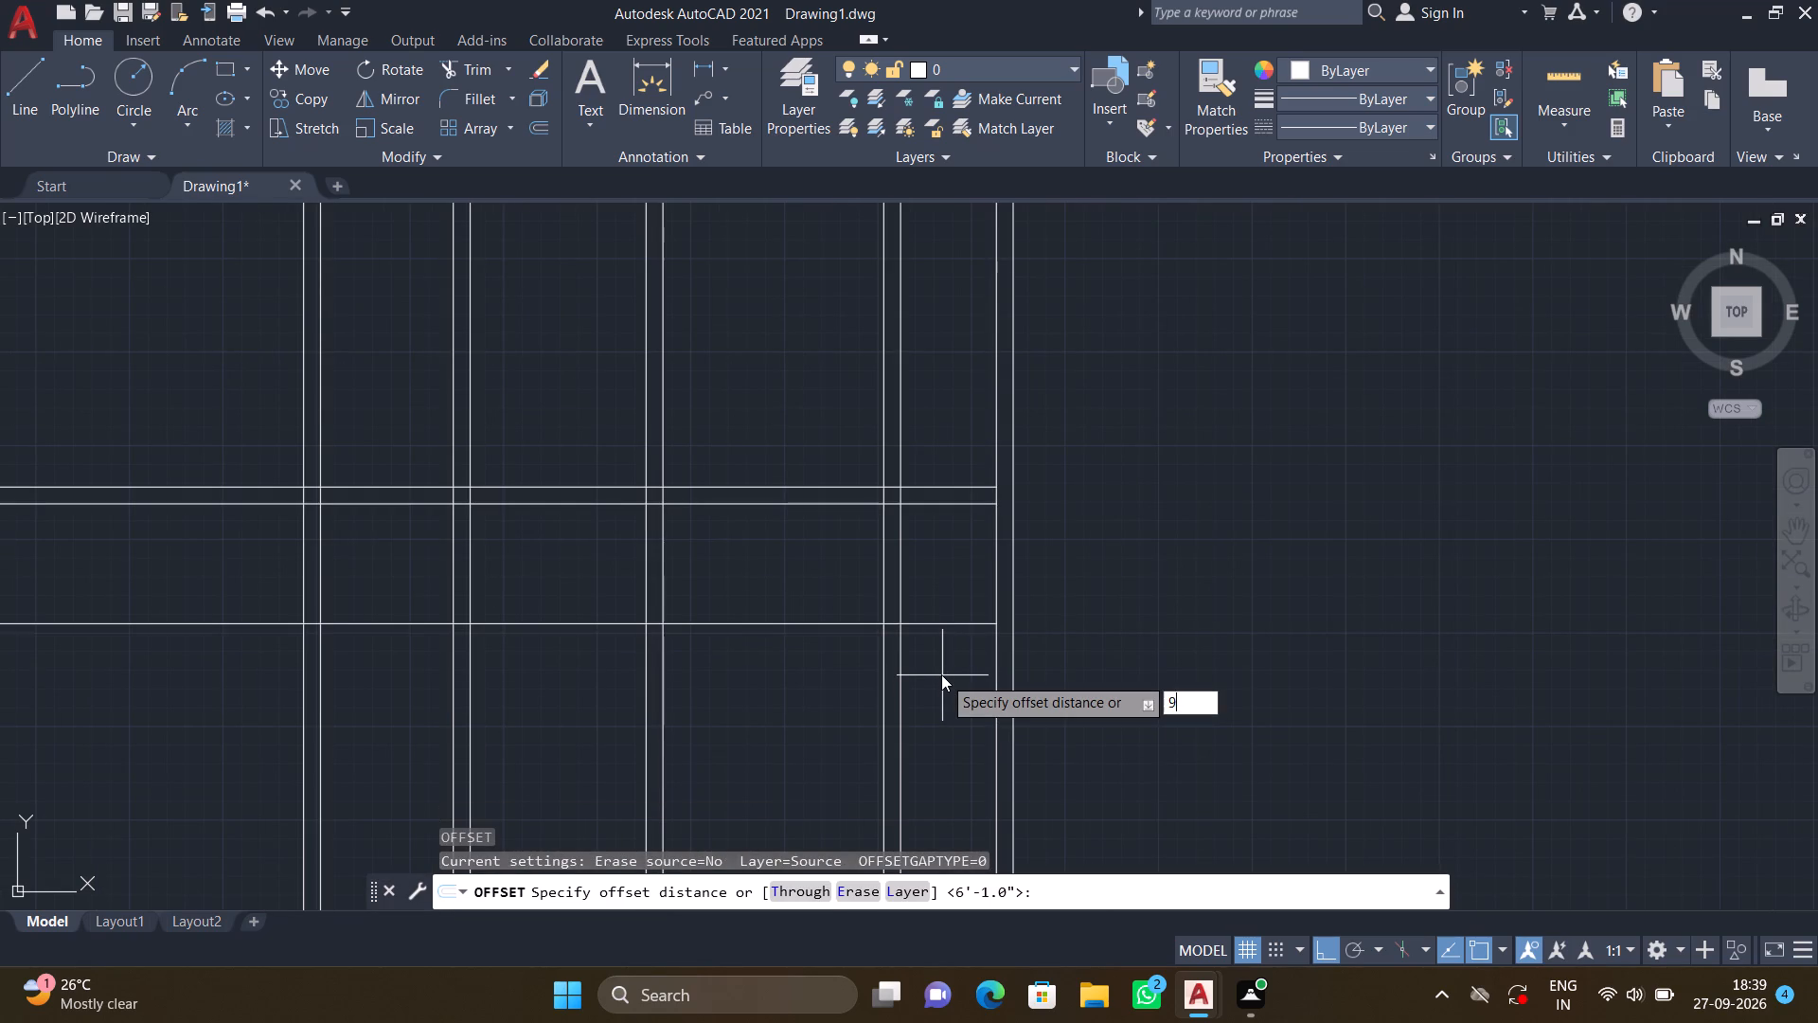
pyautogui.hotkey('shift', '"')
pyautogui.press('Return')
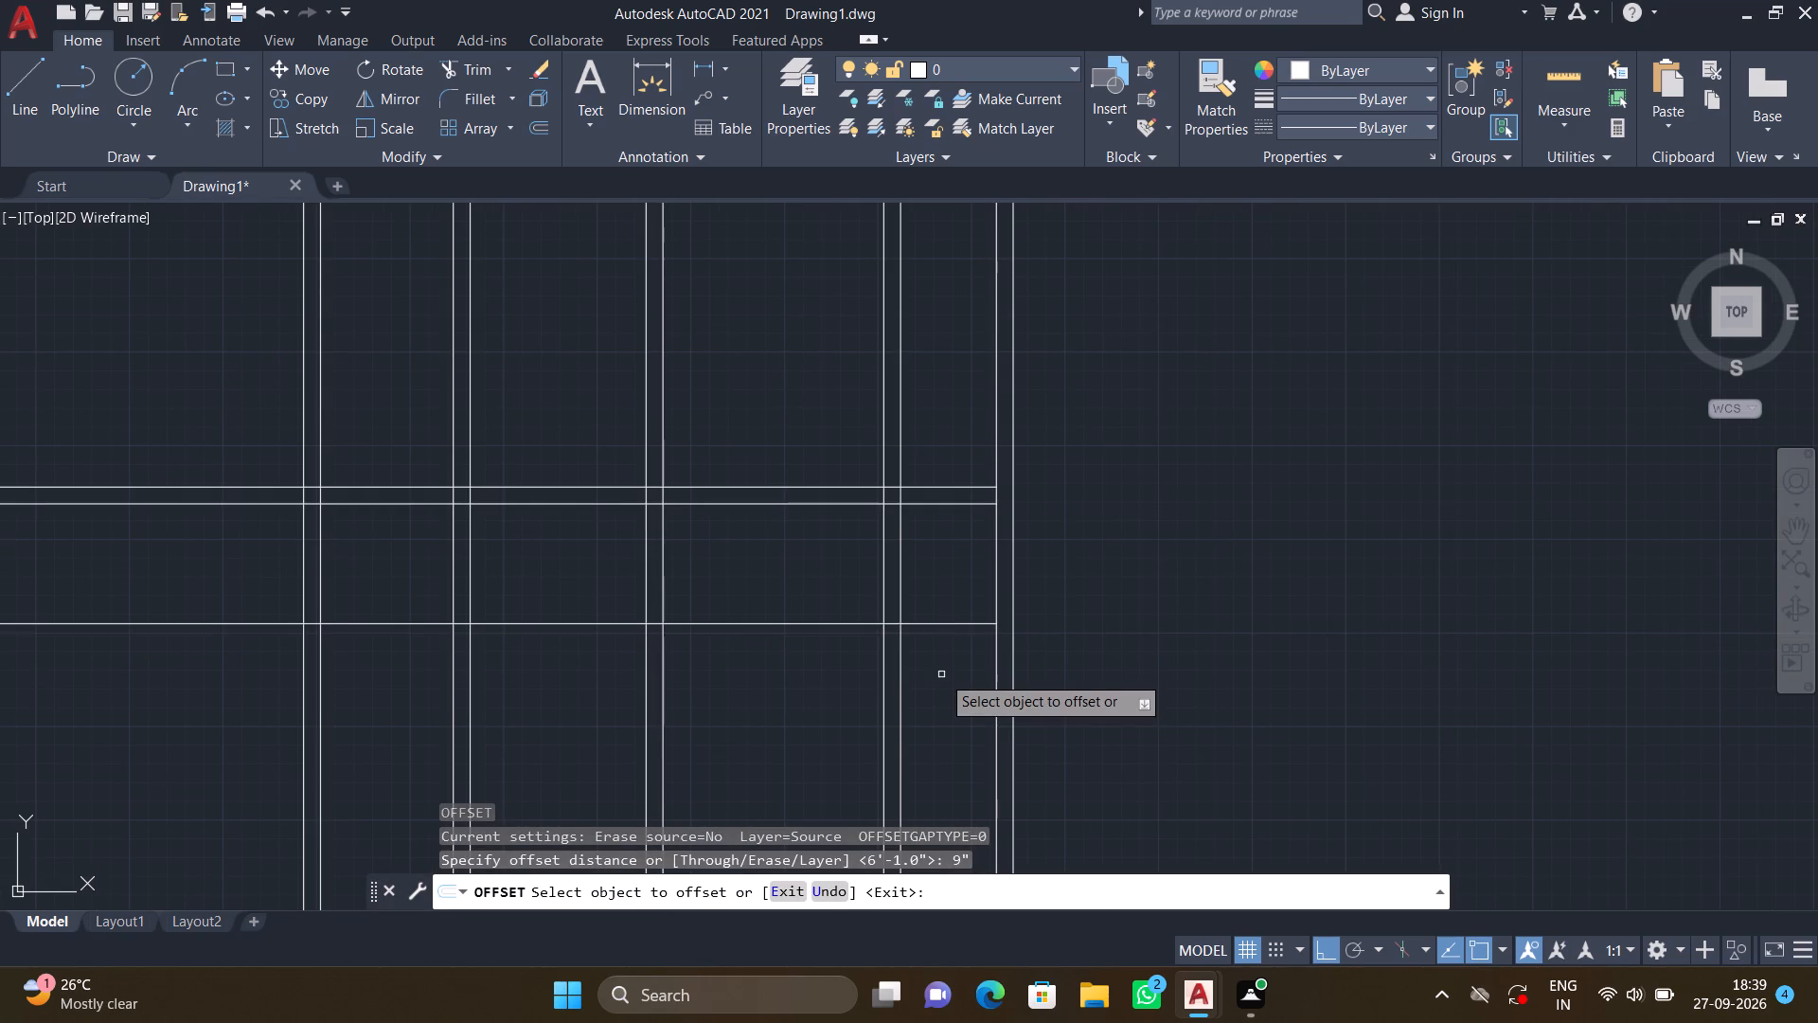
pyautogui.click(923, 625)
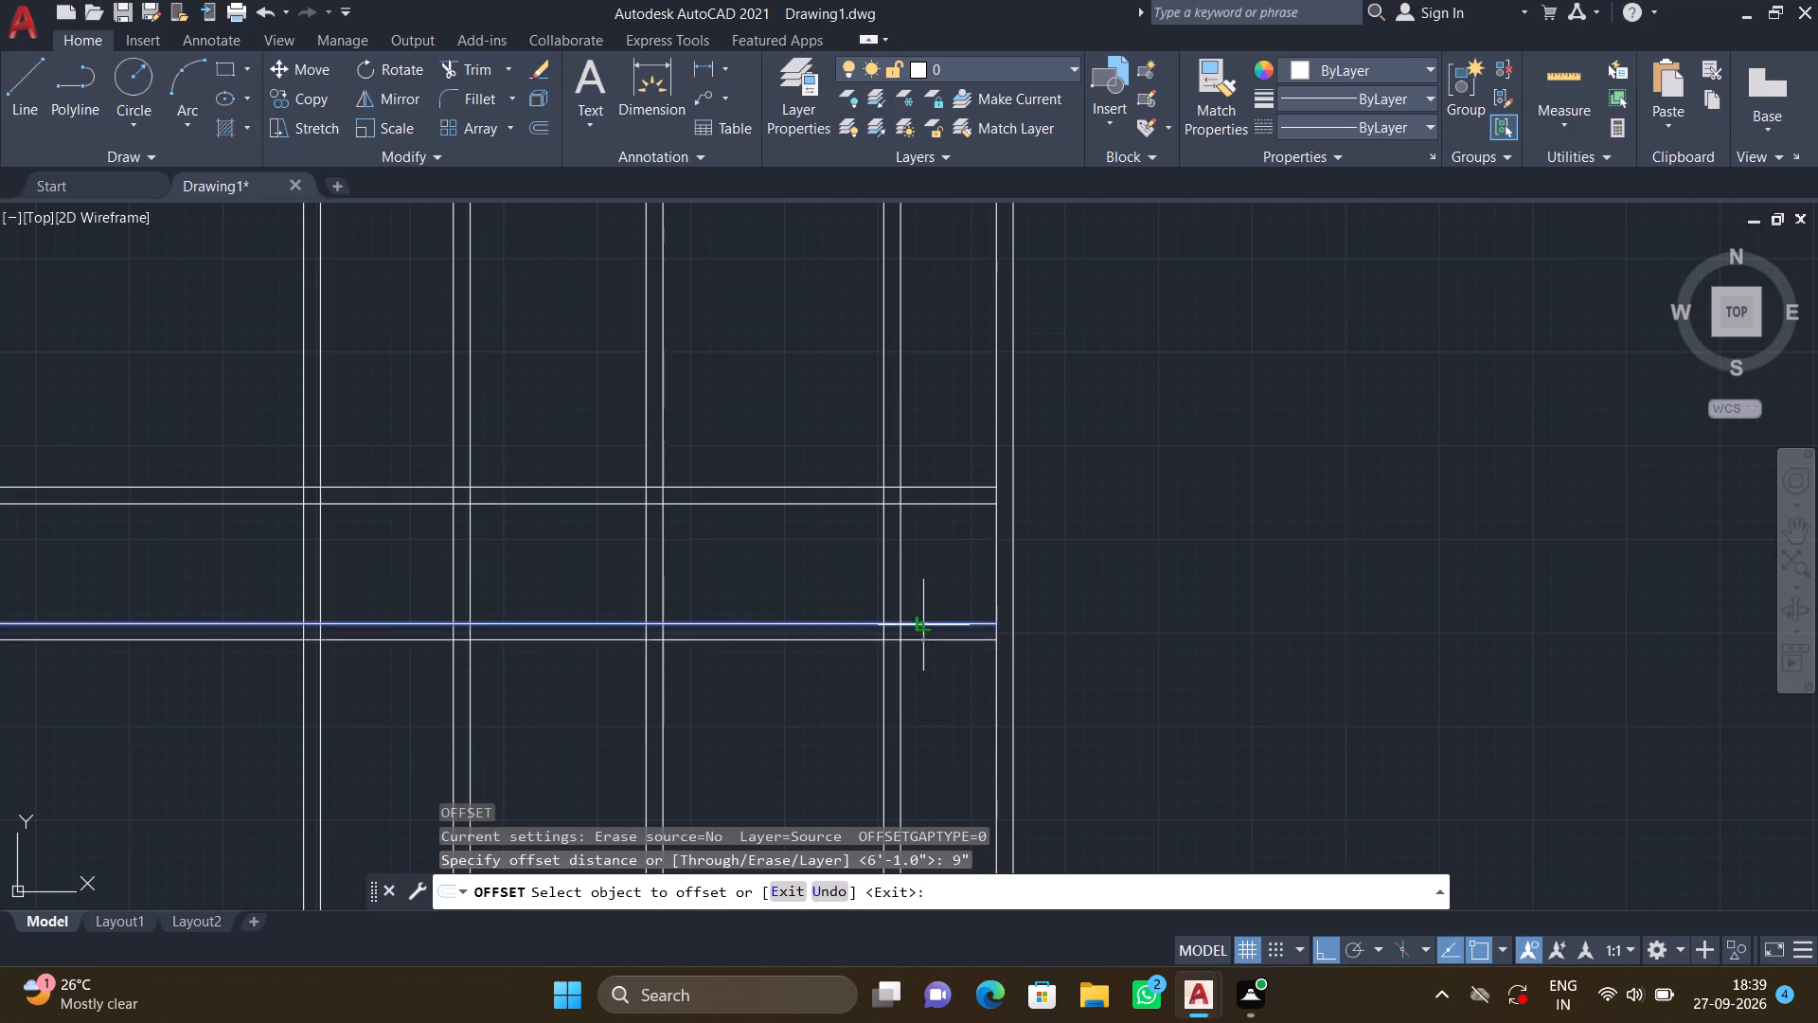
pyautogui.click(956, 747)
pyautogui.press('Return')
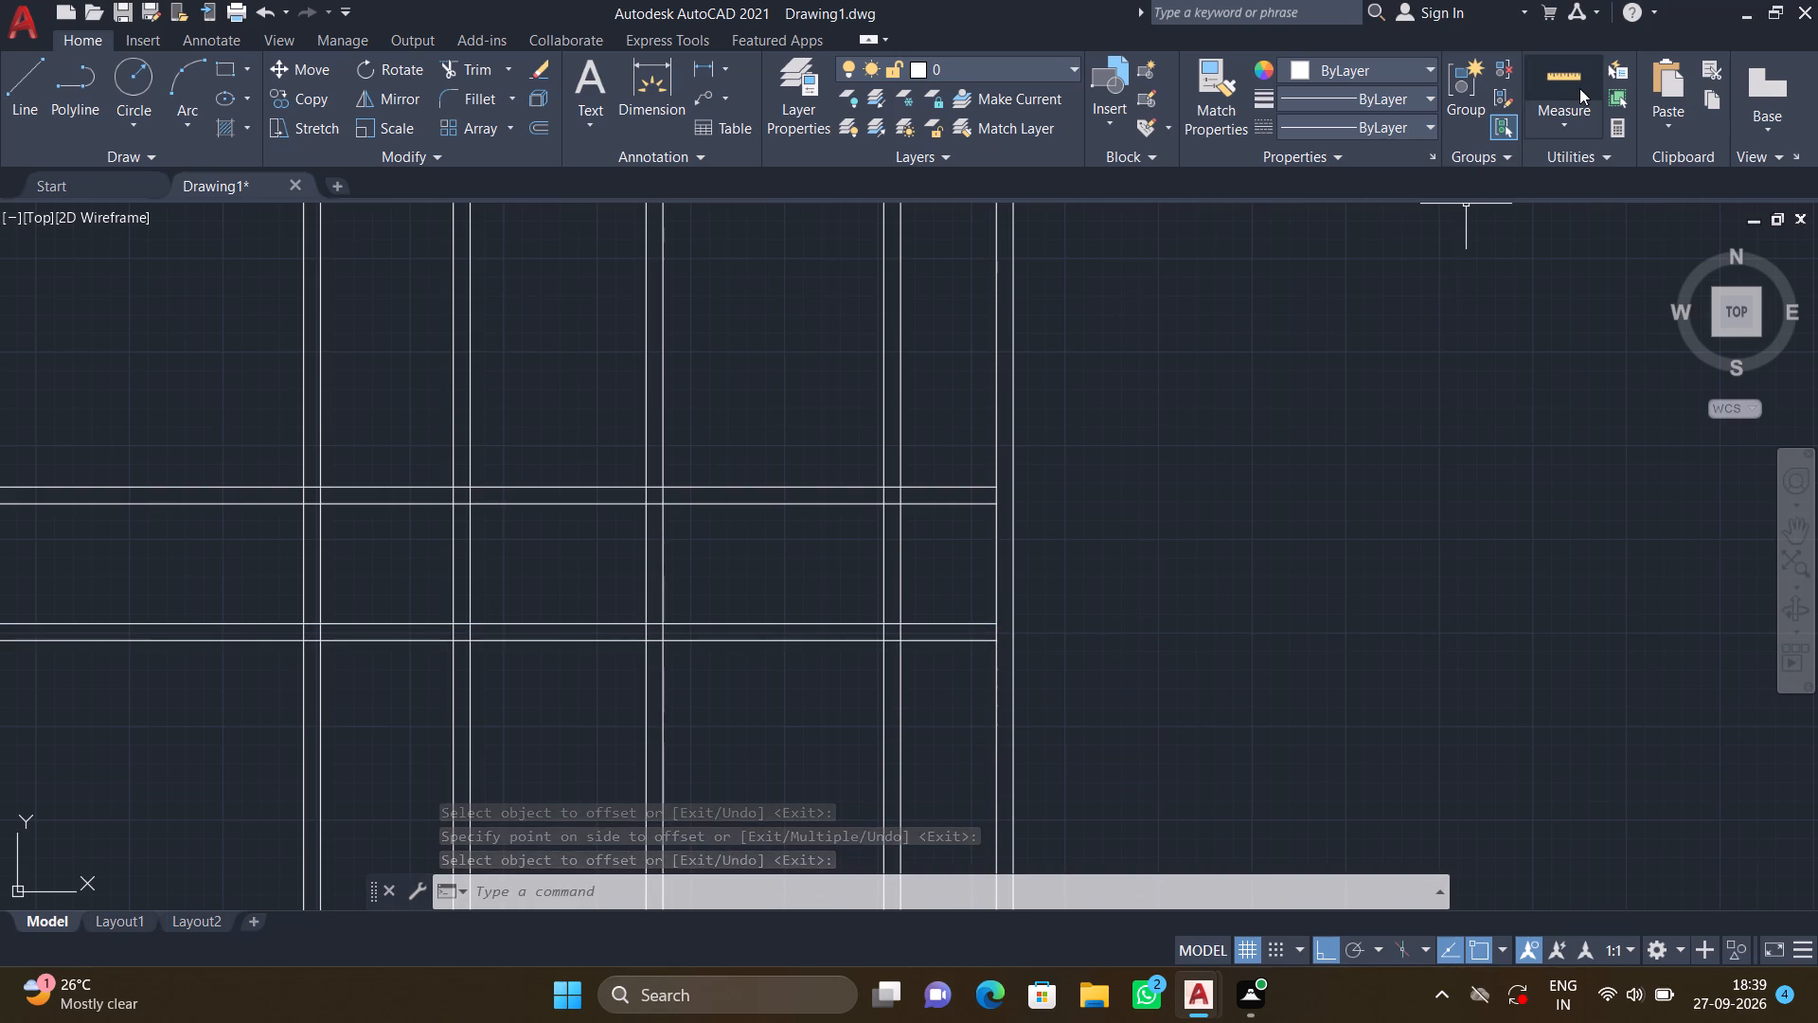
# Measure the clear distances between the two full-width horizontal walls in the second bay from the east.
pyautogui.click(1564, 124)
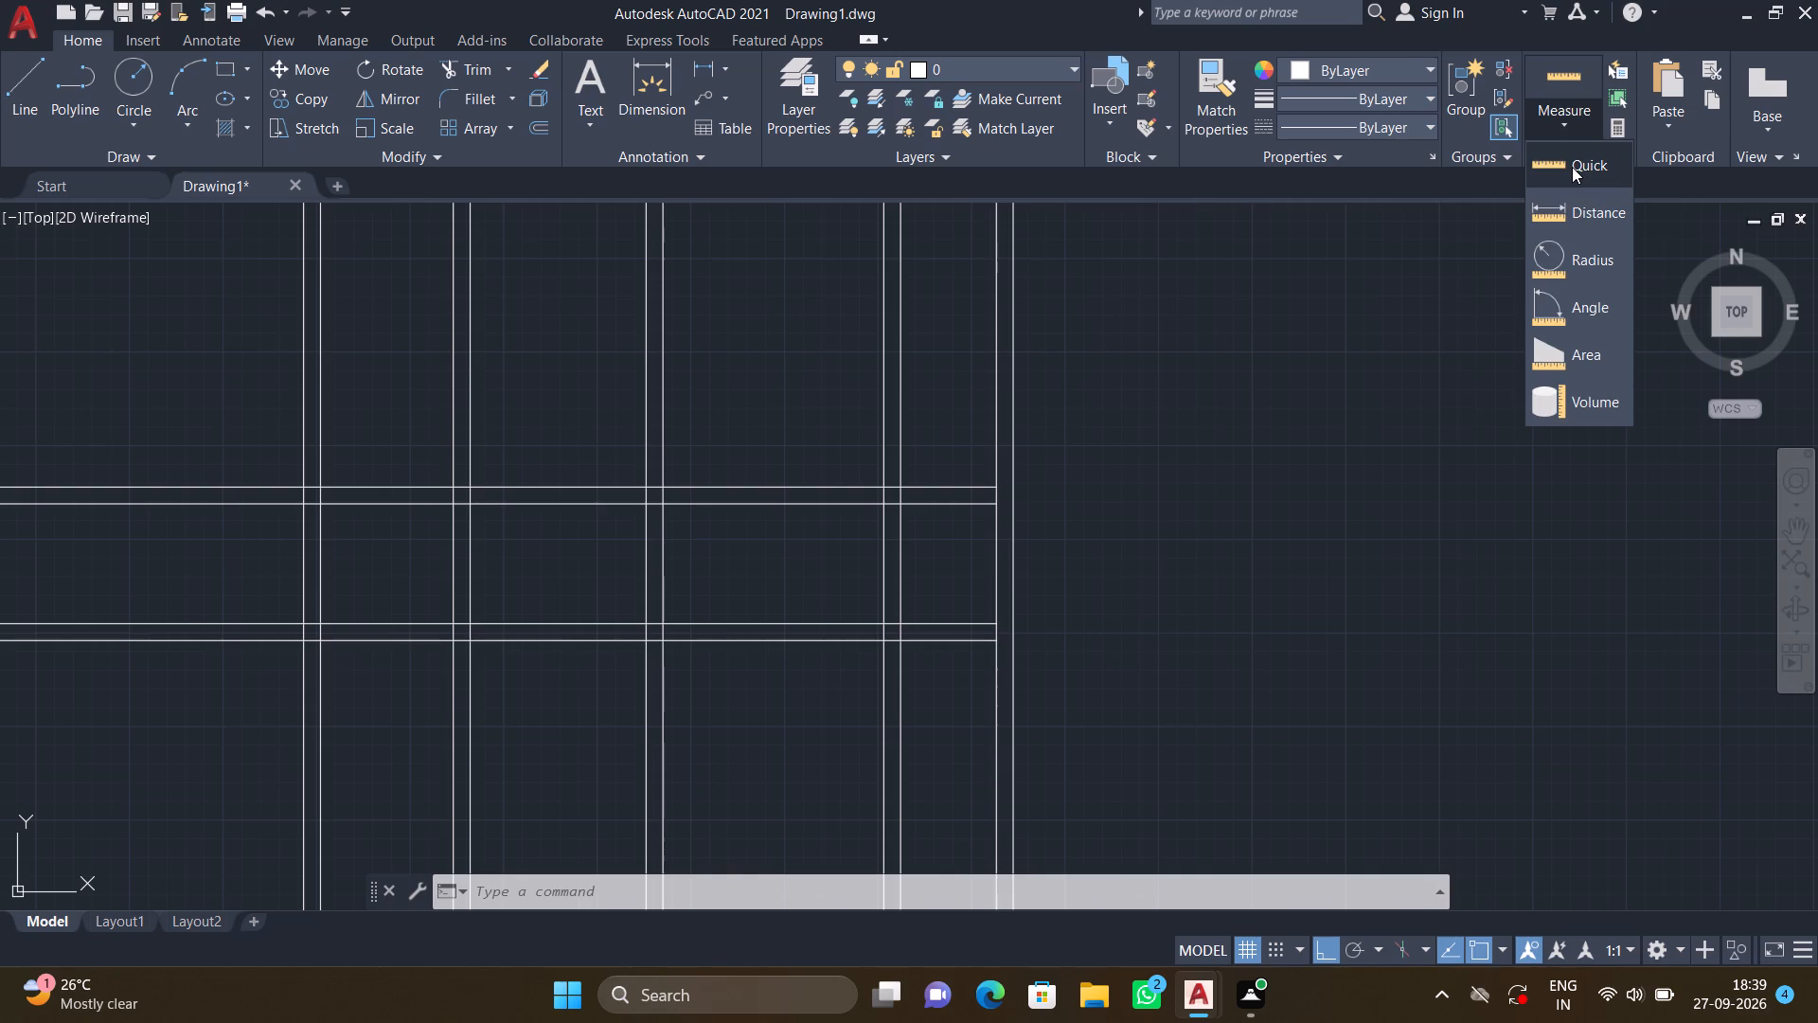
pyautogui.click(1572, 167)
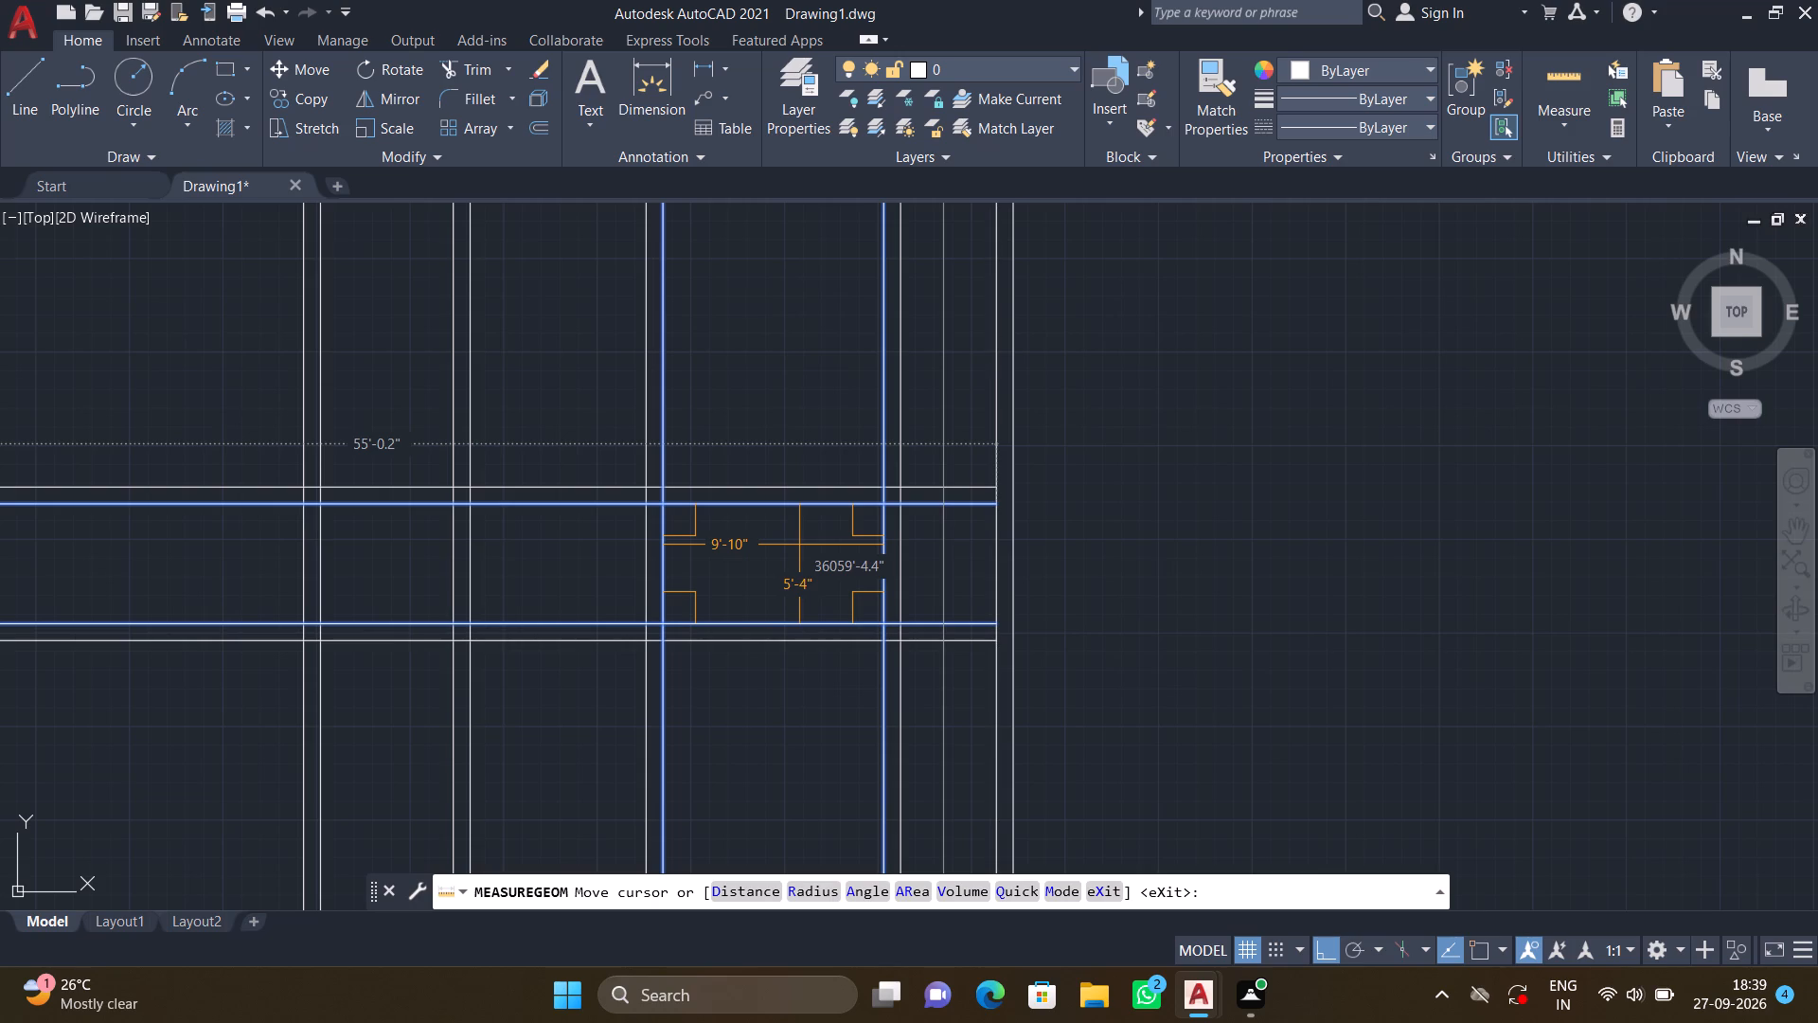
pyautogui.press('Escape')
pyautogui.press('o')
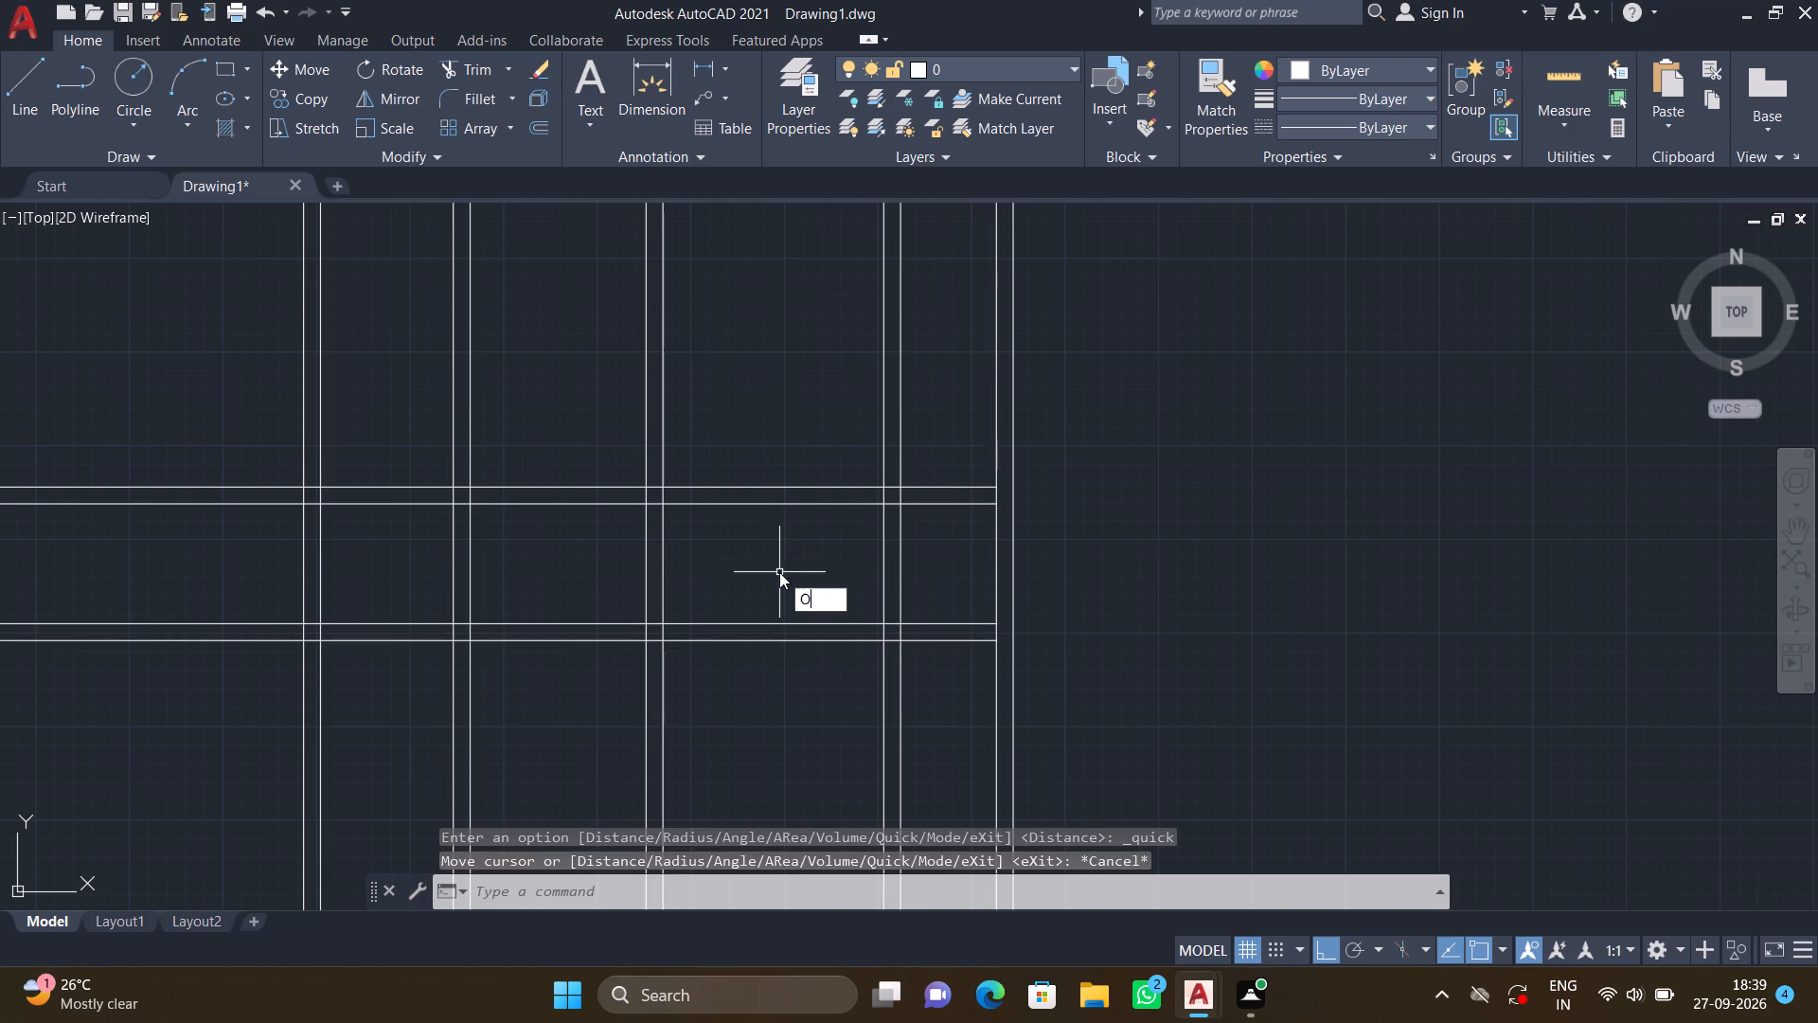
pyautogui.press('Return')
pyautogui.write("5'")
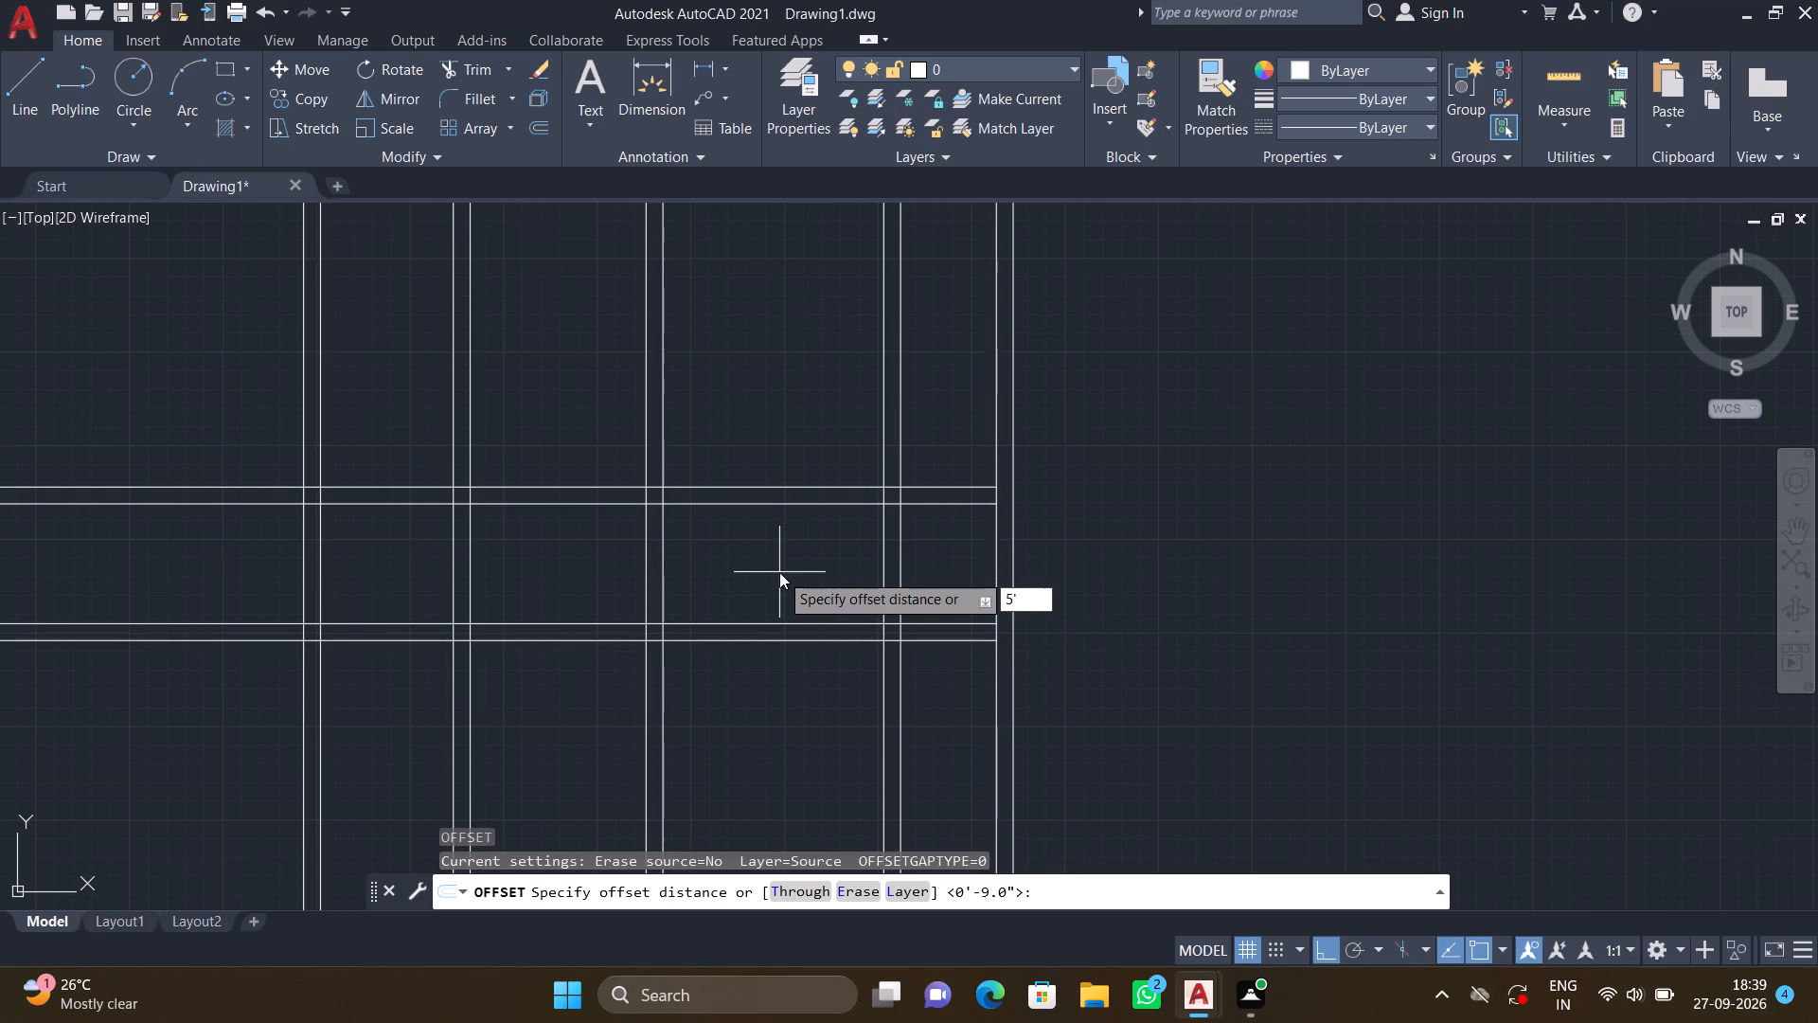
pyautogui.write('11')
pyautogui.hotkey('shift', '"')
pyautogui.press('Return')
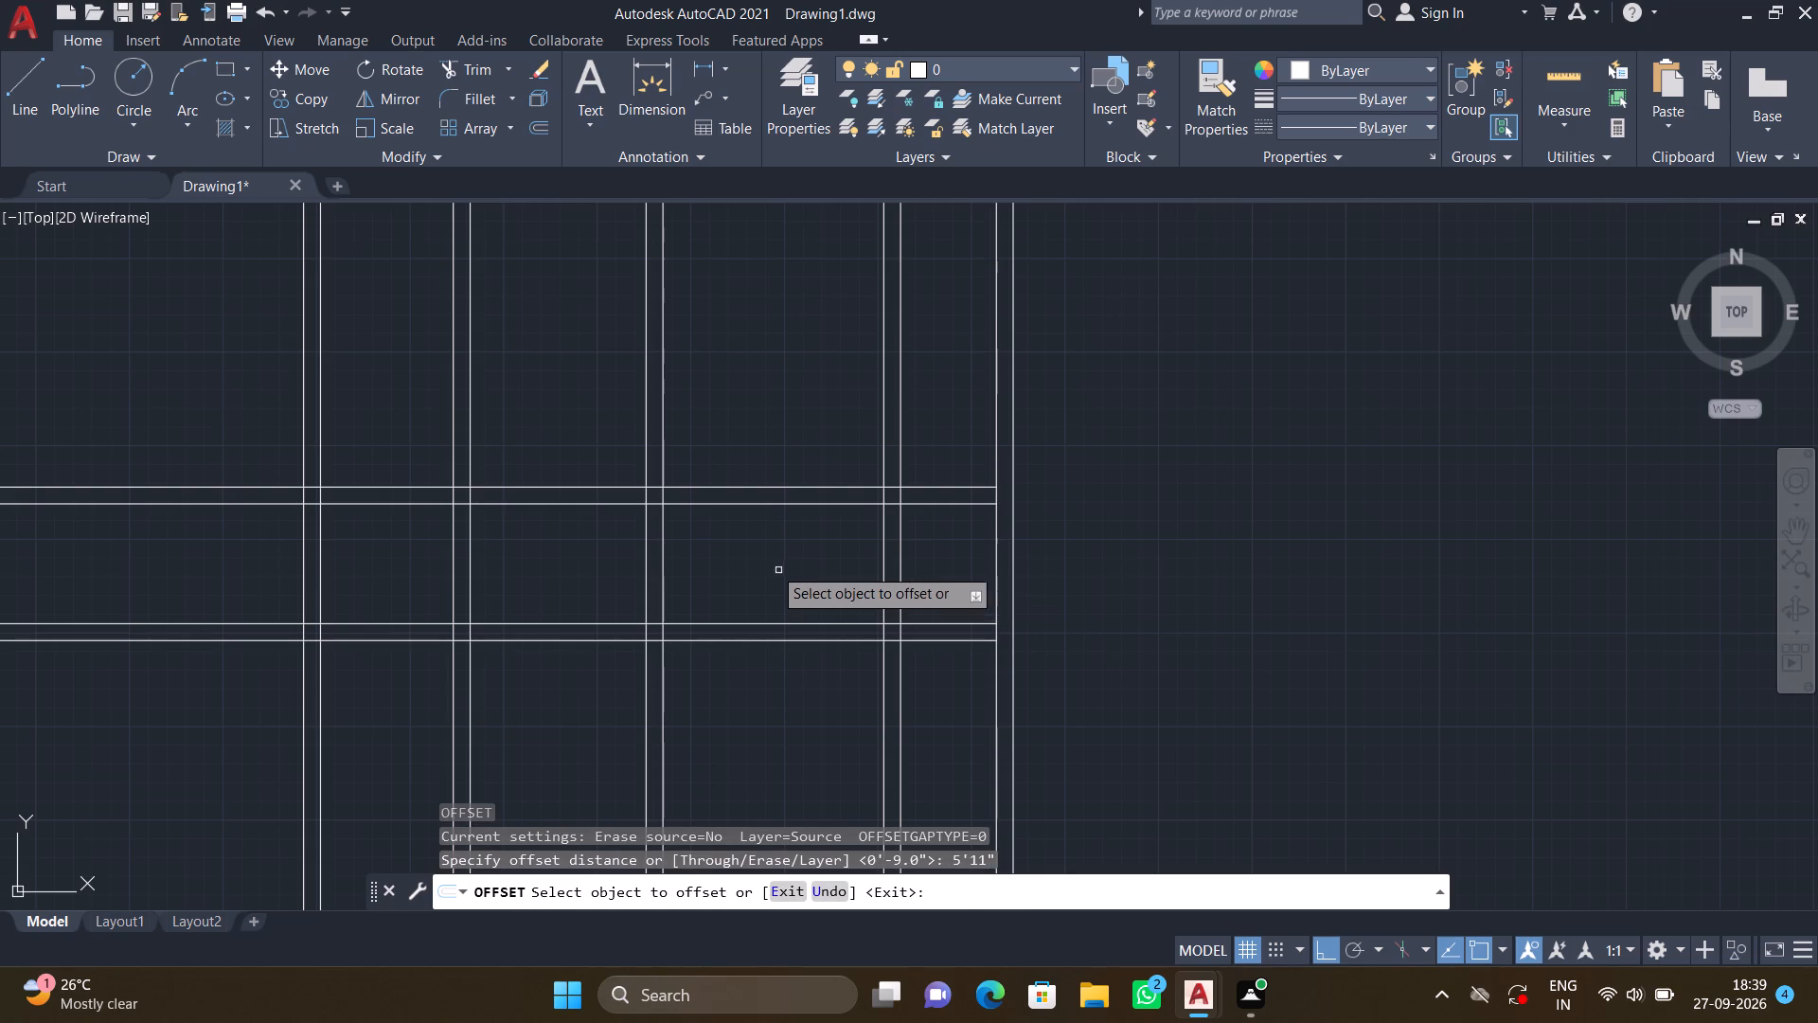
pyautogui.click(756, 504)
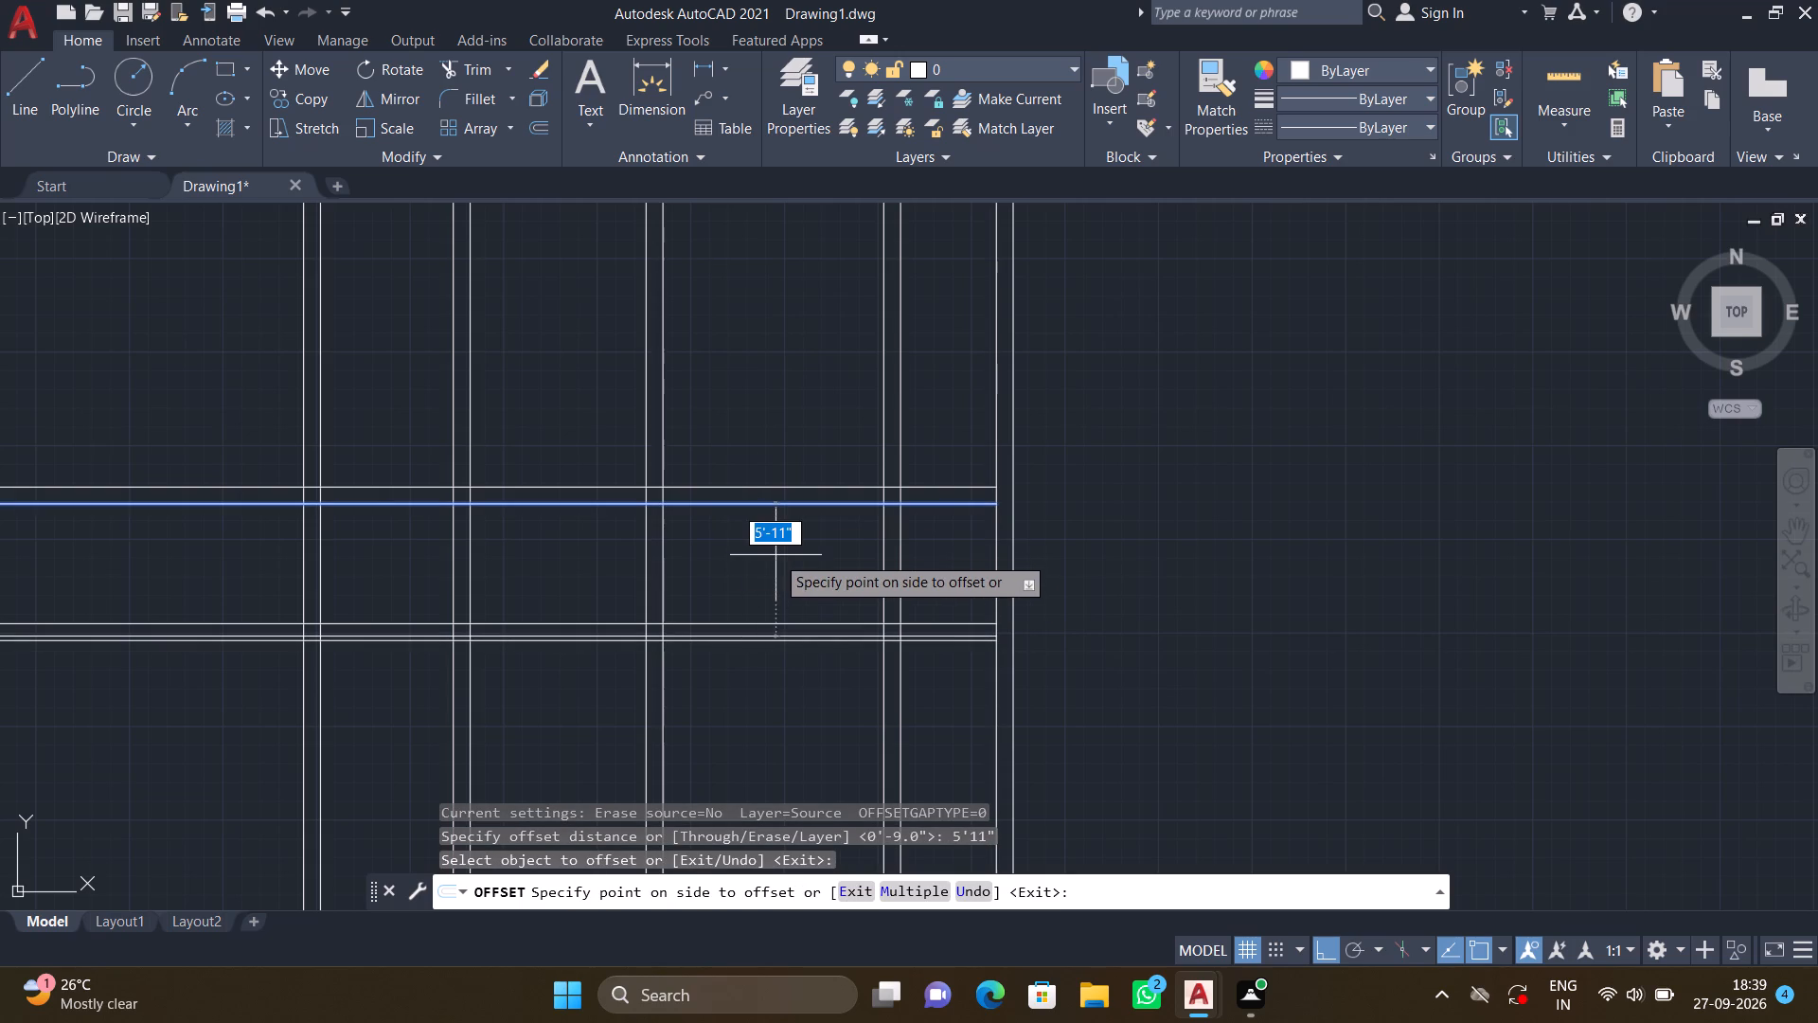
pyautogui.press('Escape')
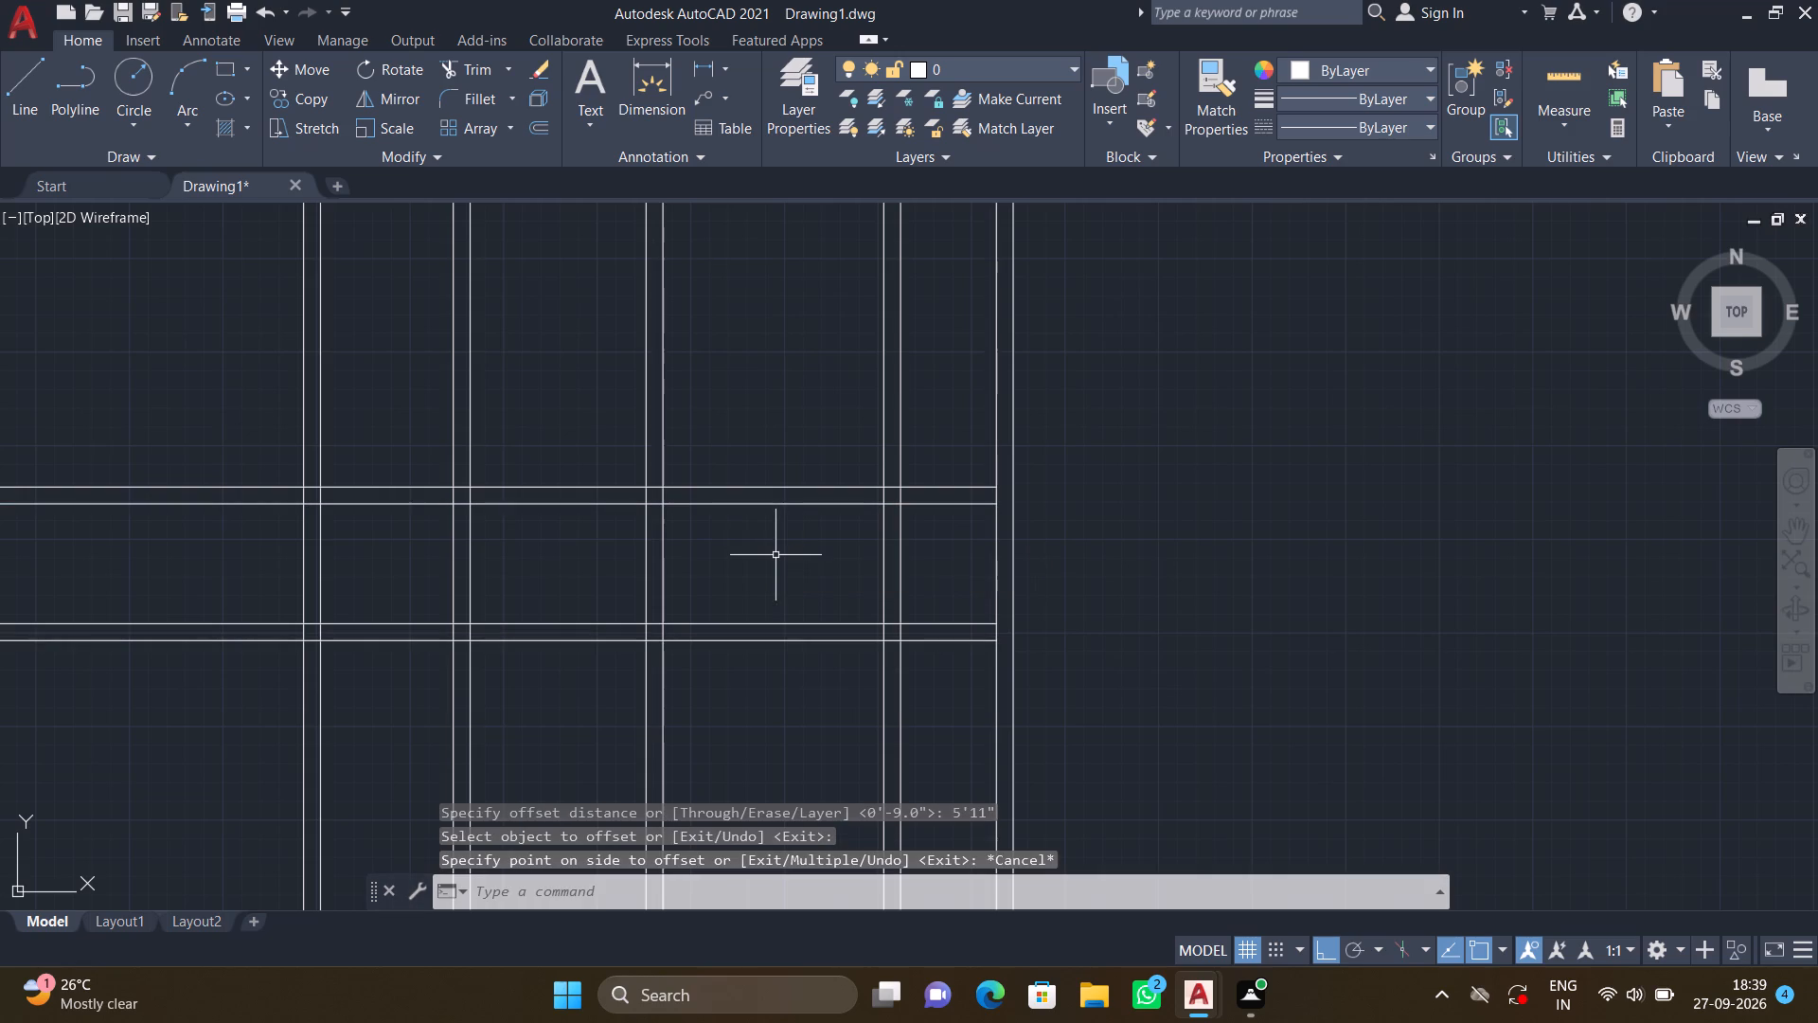
# Trim both lines of the southernmost new horizontal wall in the three westernmost bays.
pyautogui.scroll(-1, 767, 661)
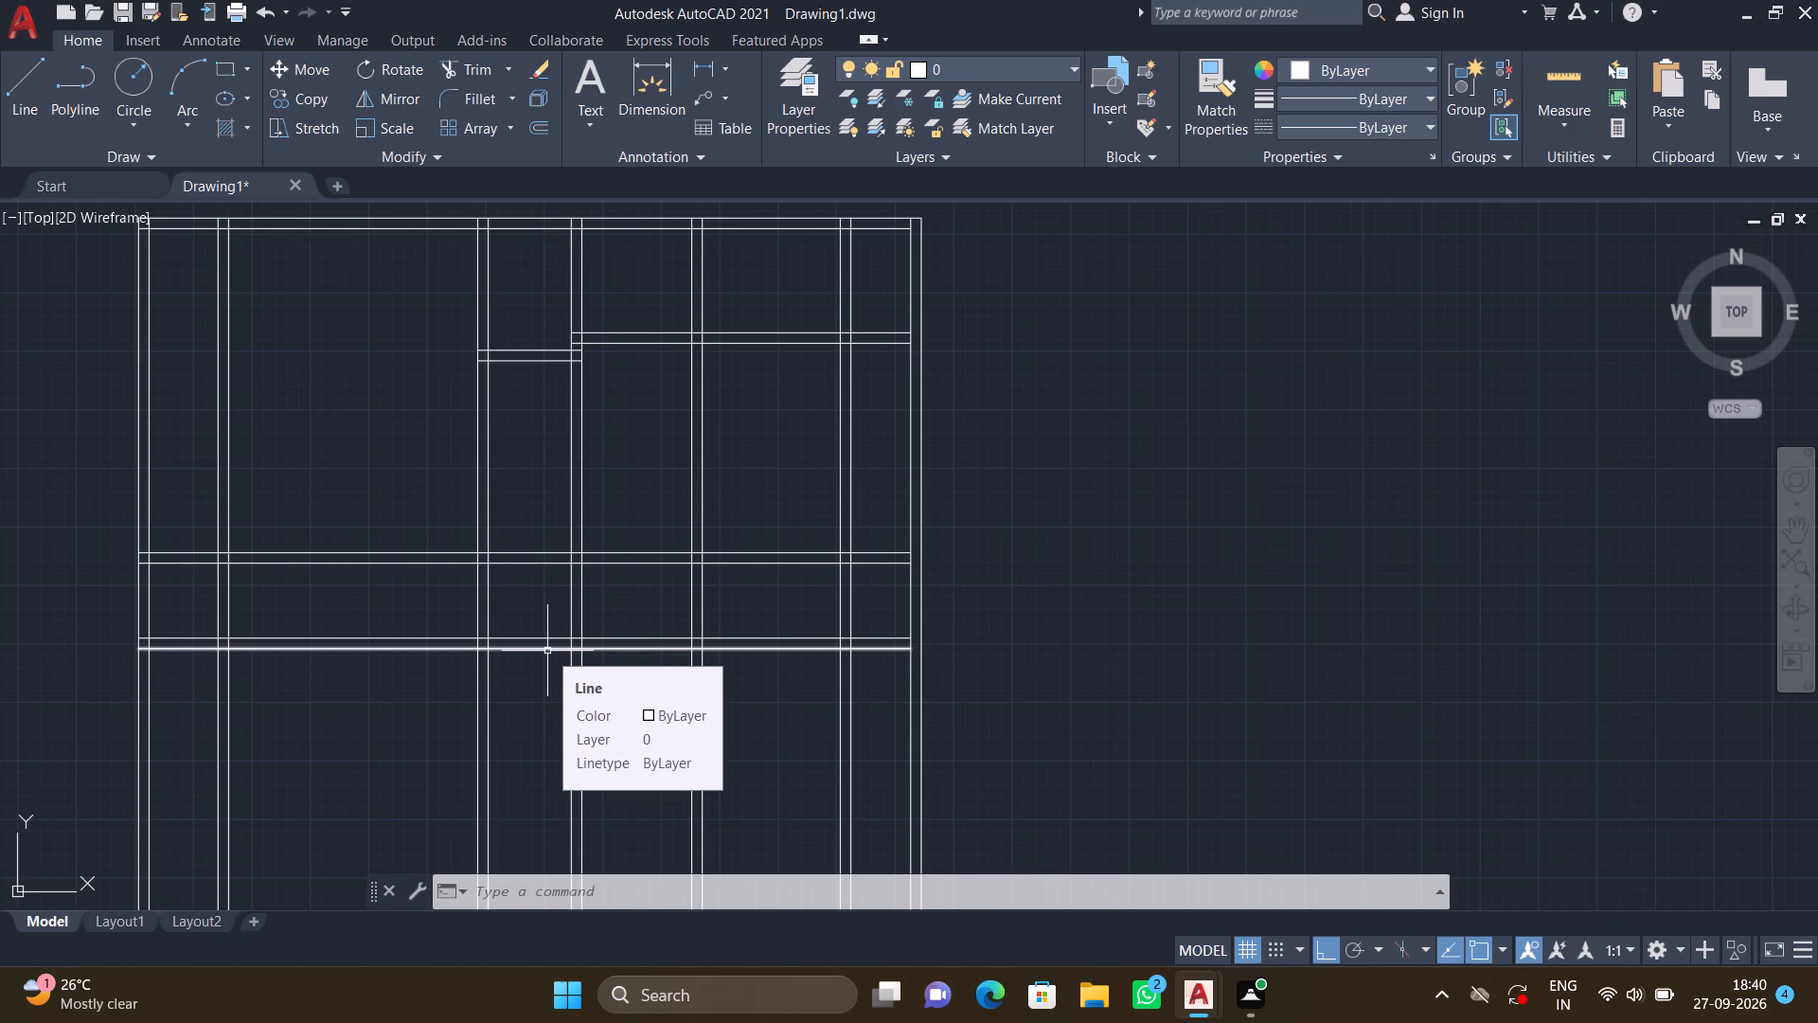
pyautogui.write('TR')
pyautogui.press('Return')
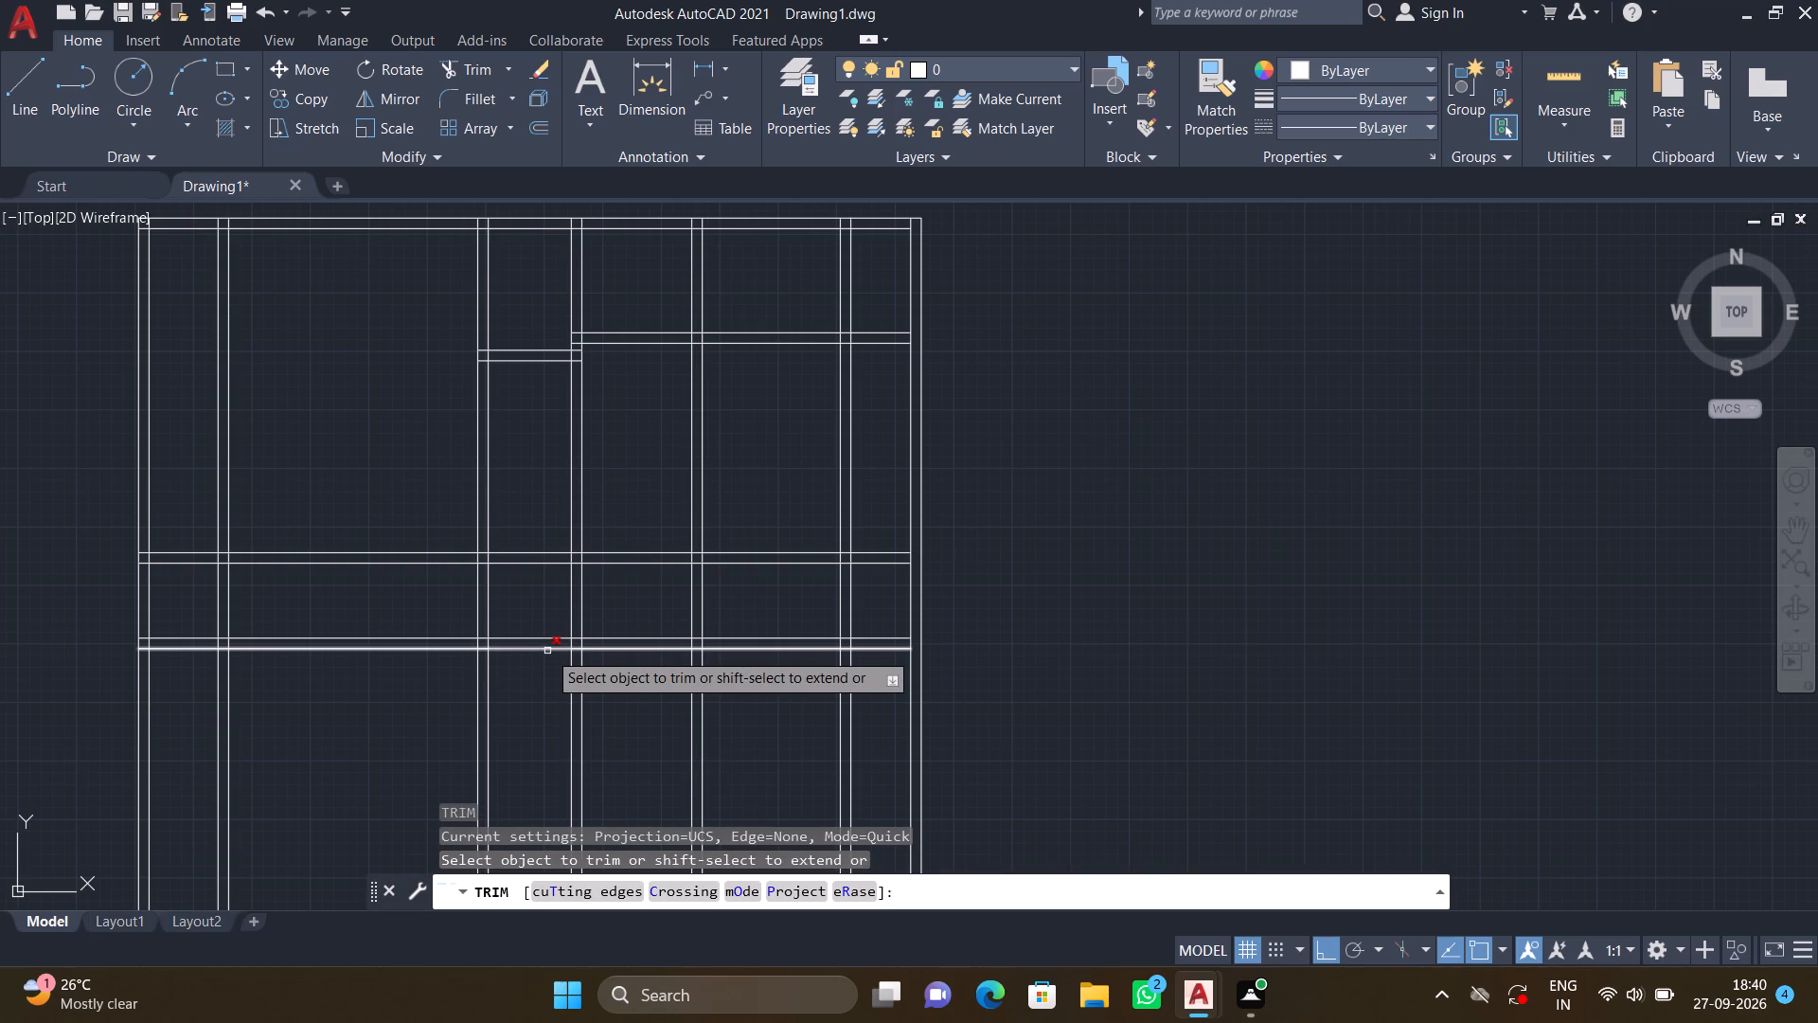
pyautogui.click(527, 620)
pyautogui.click(544, 682)
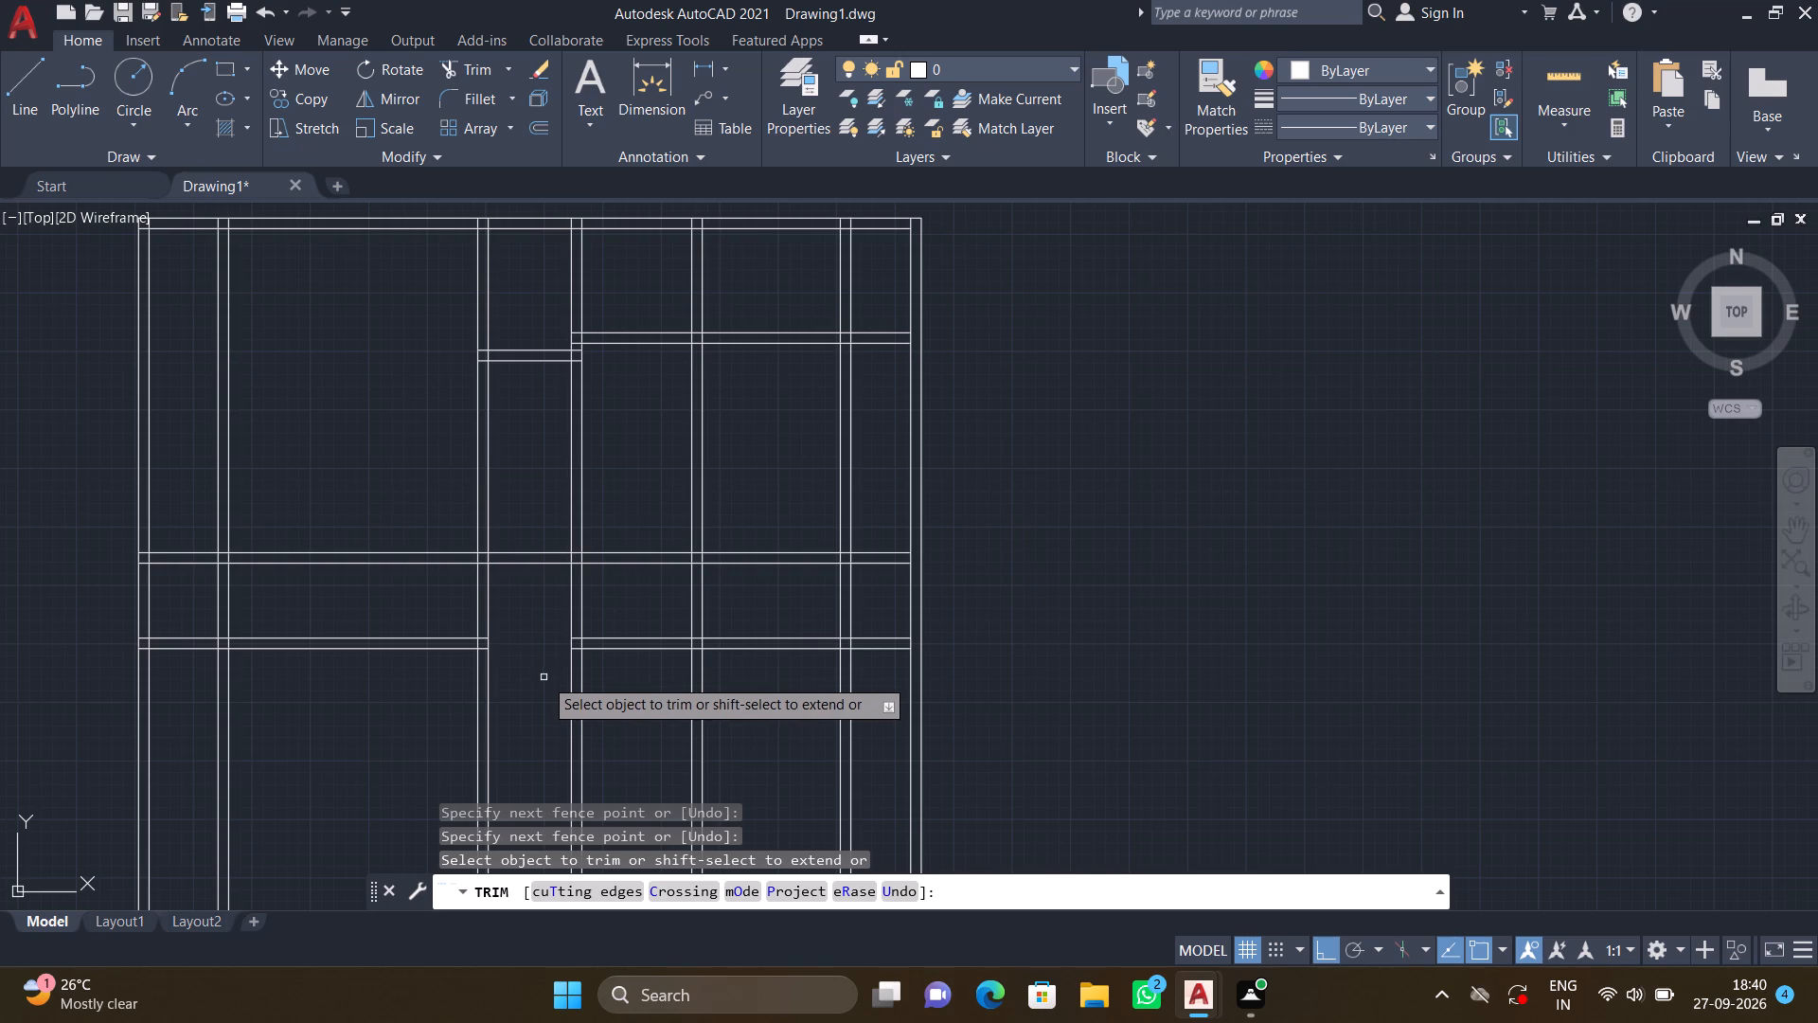
pyautogui.moveTo(361, 607); pyautogui.dragTo(365, 620)
pyautogui.click(358, 680)
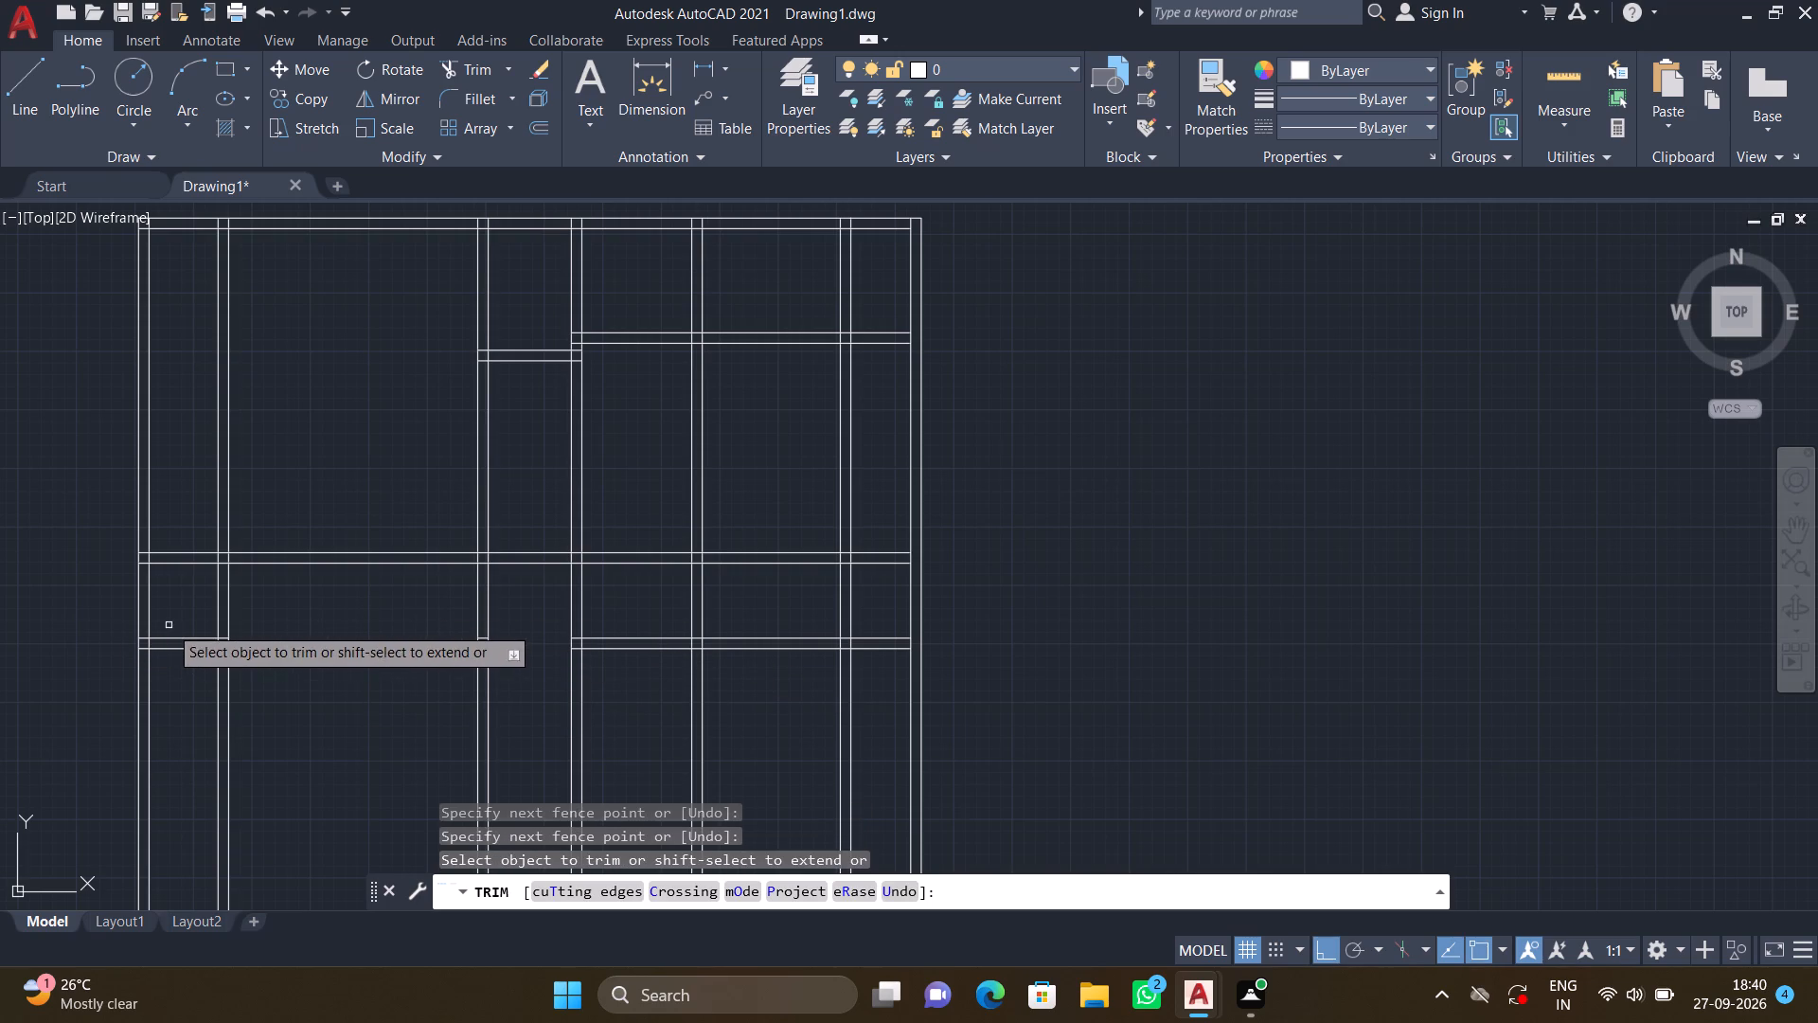
pyautogui.click(169, 625)
pyautogui.click(164, 686)
# Trim the leftover segments of that horizontal wall inside the two westernmost vertical double-line walls.
pyautogui.scroll(5, 148, 653)
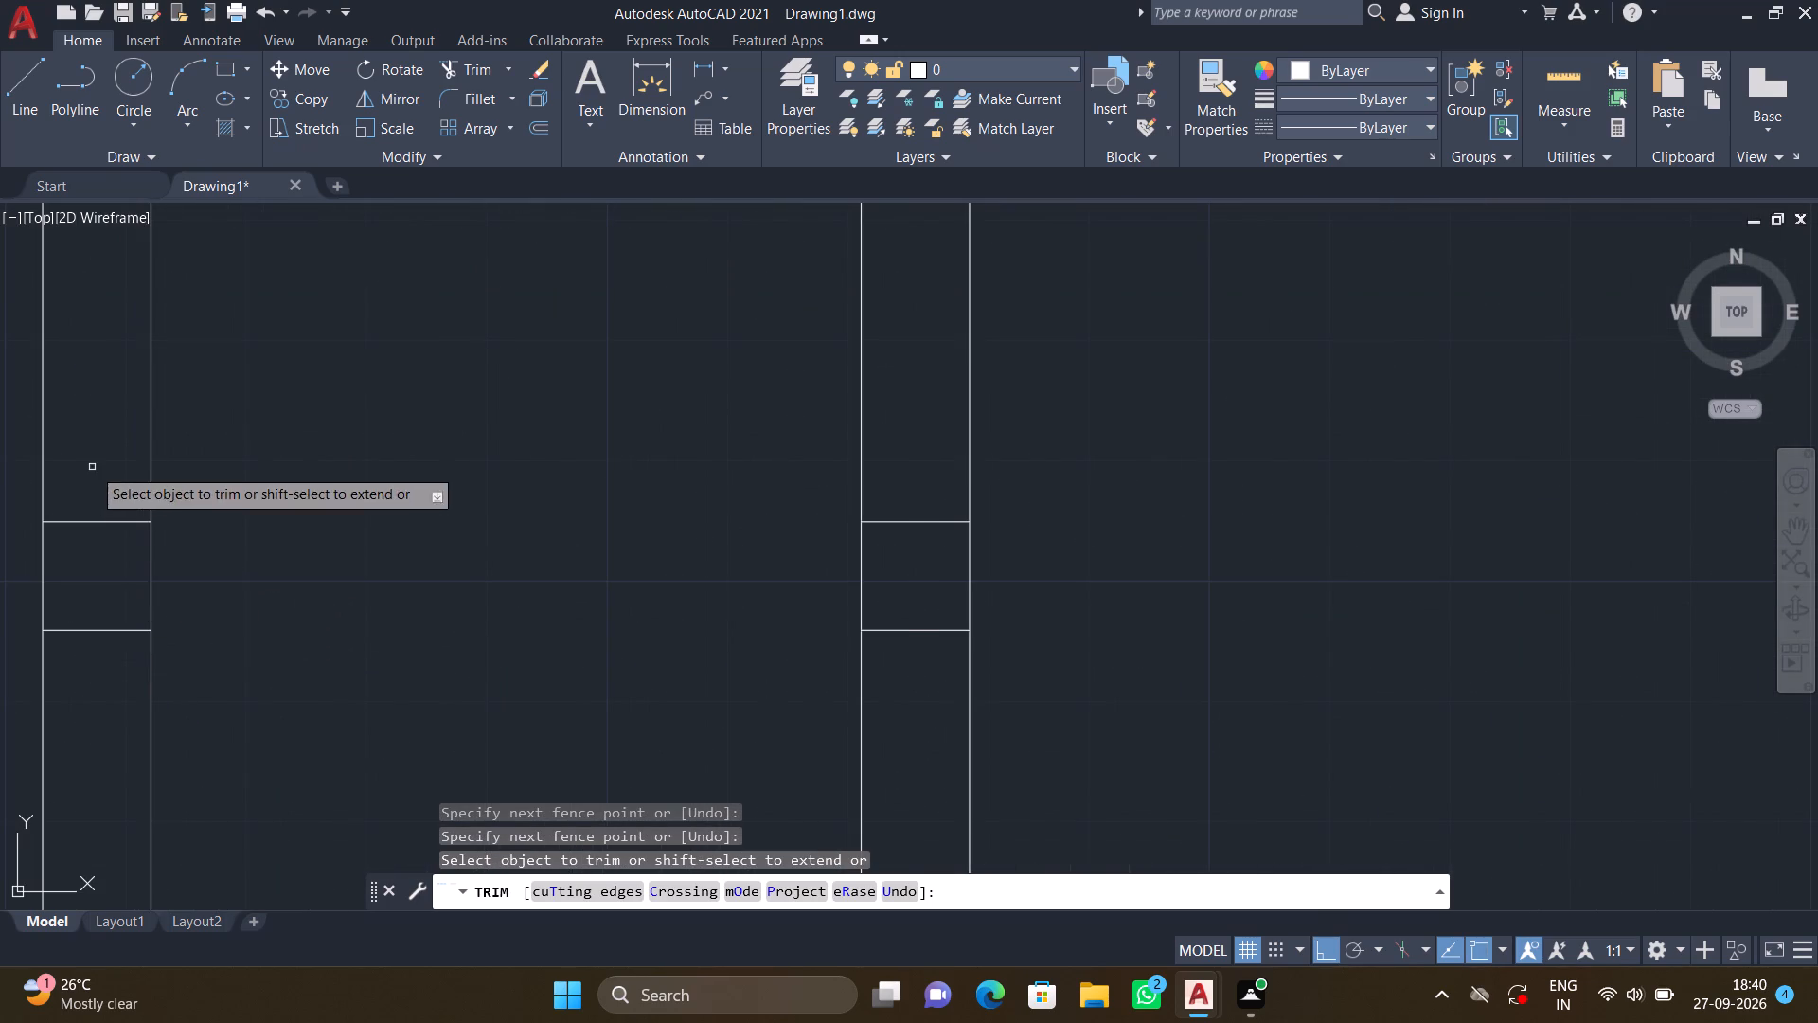
pyautogui.moveTo(92, 470); pyautogui.dragTo(95, 505)
pyautogui.click(101, 490)
pyautogui.click(106, 640)
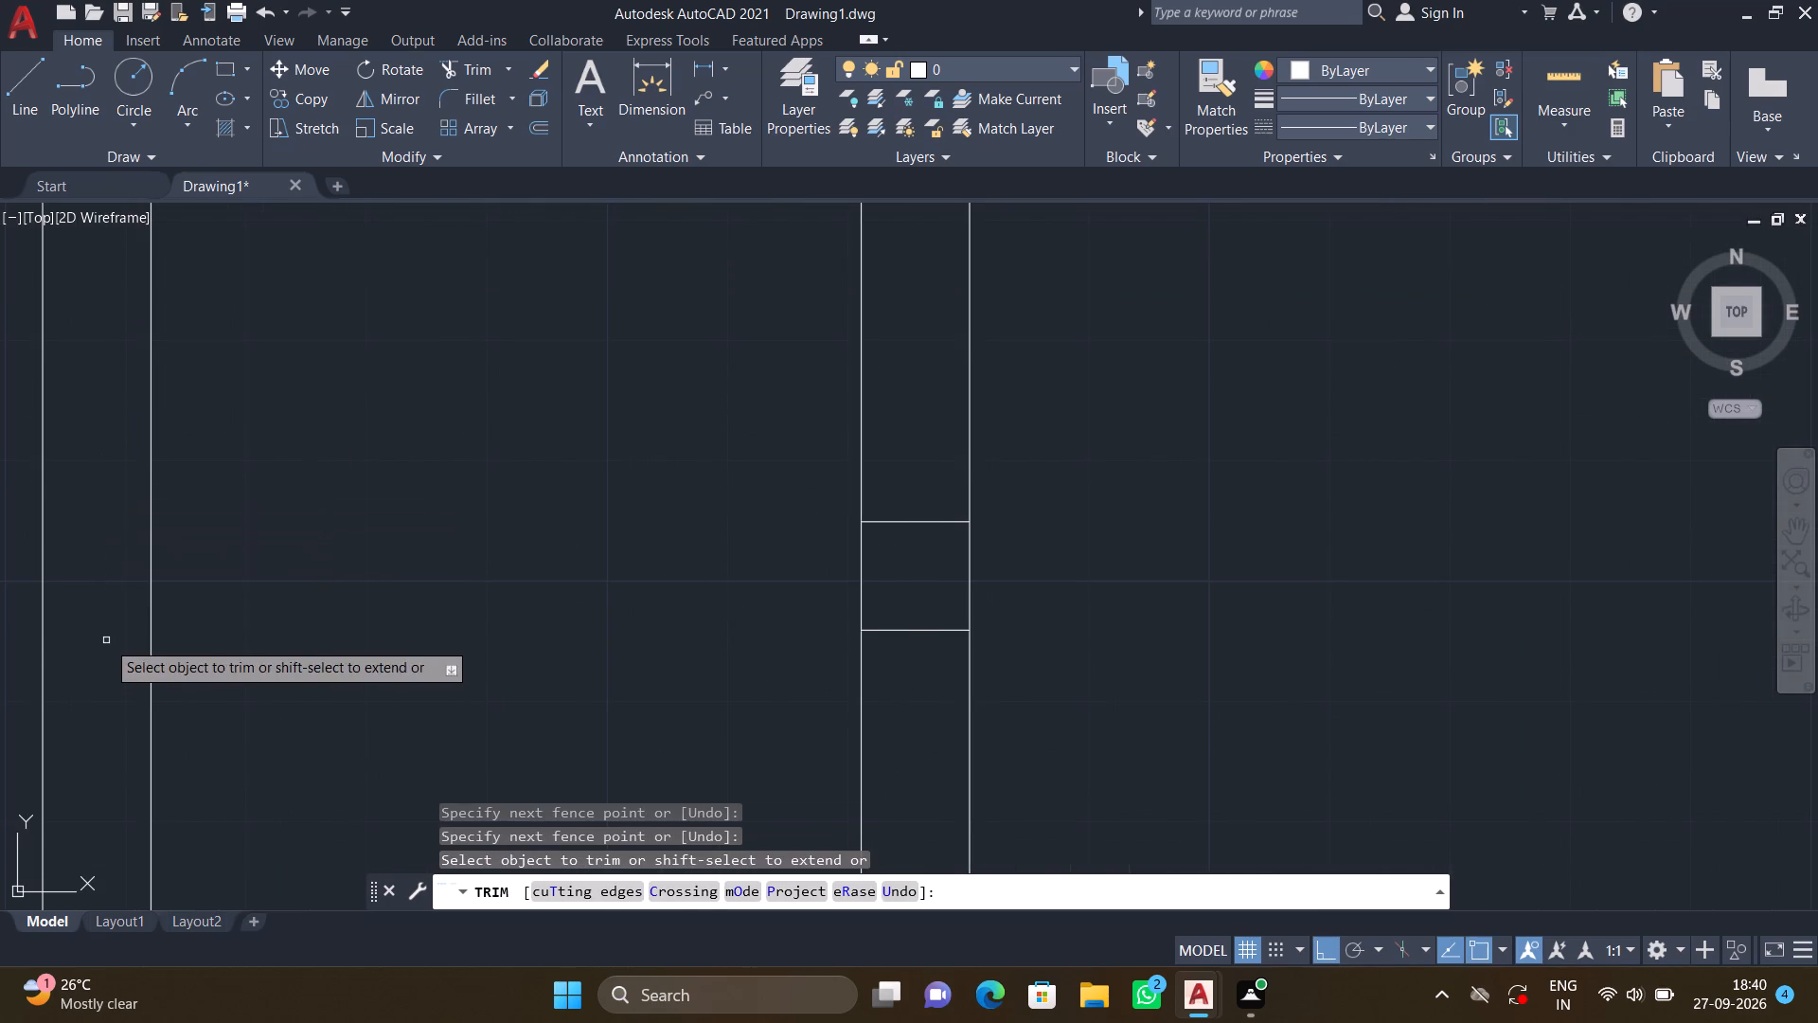
pyautogui.moveTo(926, 496); pyautogui.dragTo(930, 510)
pyautogui.click(936, 655)
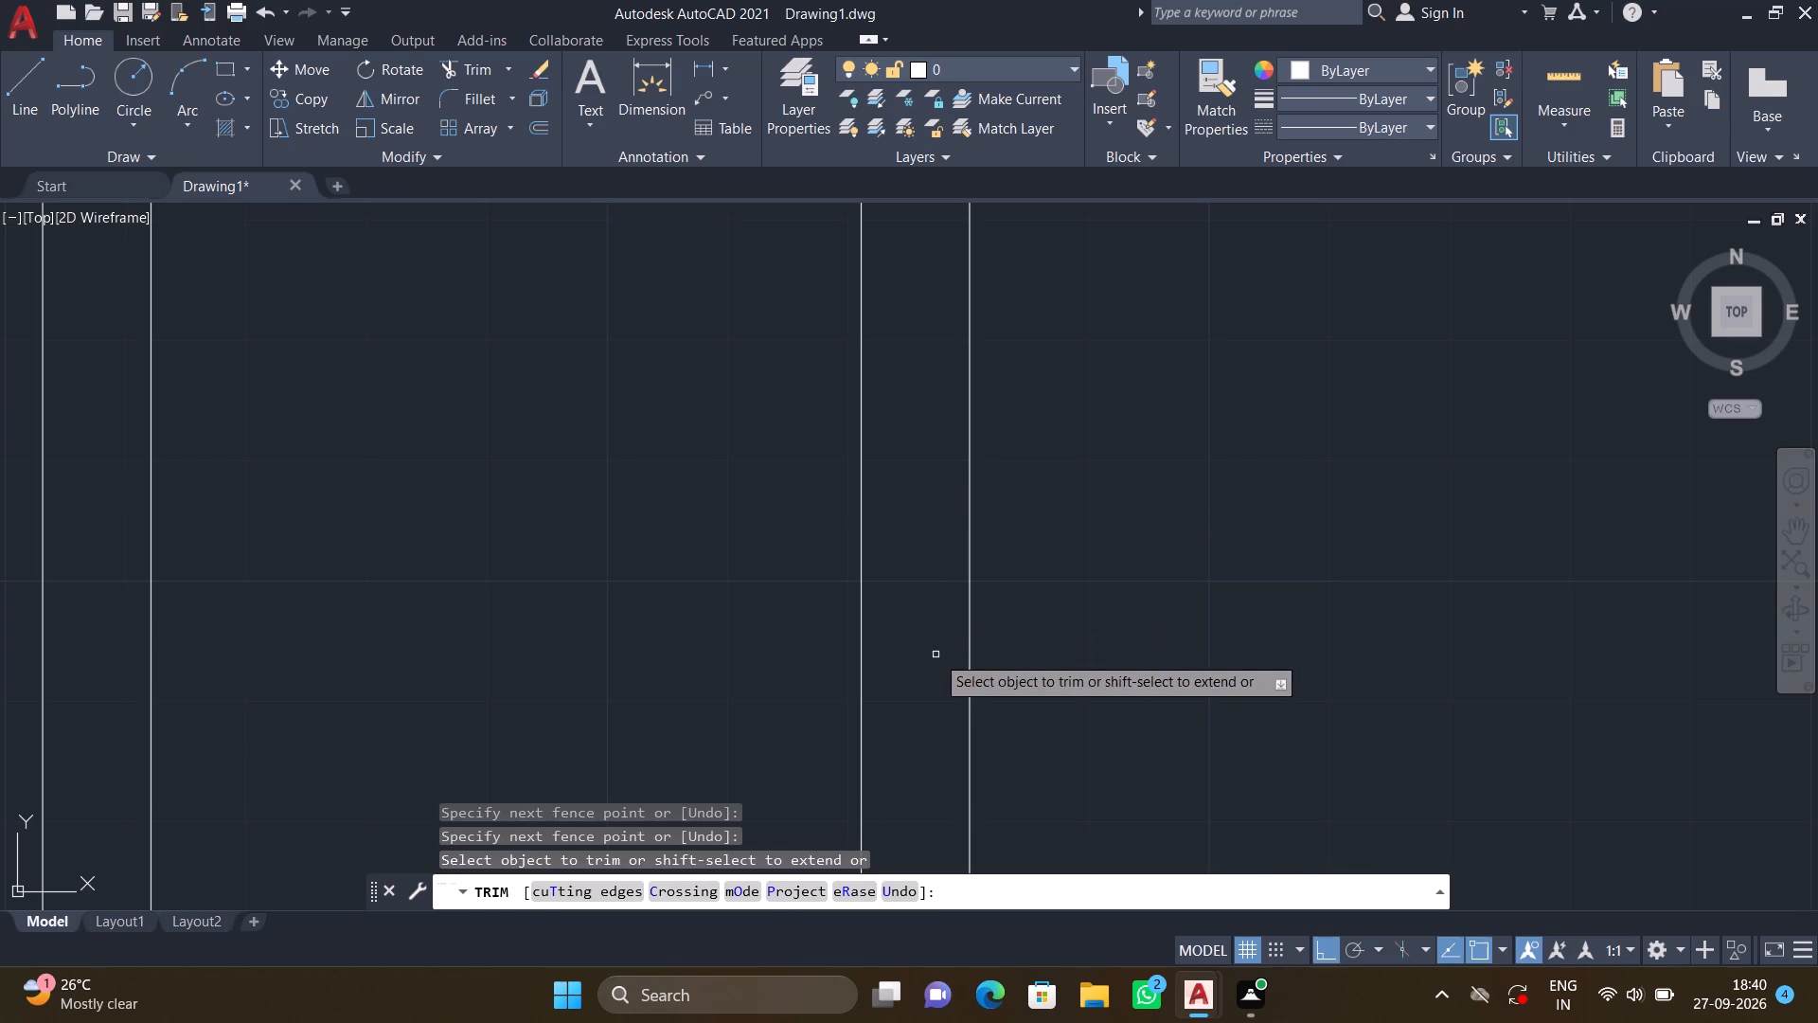
pyautogui.press('Escape')
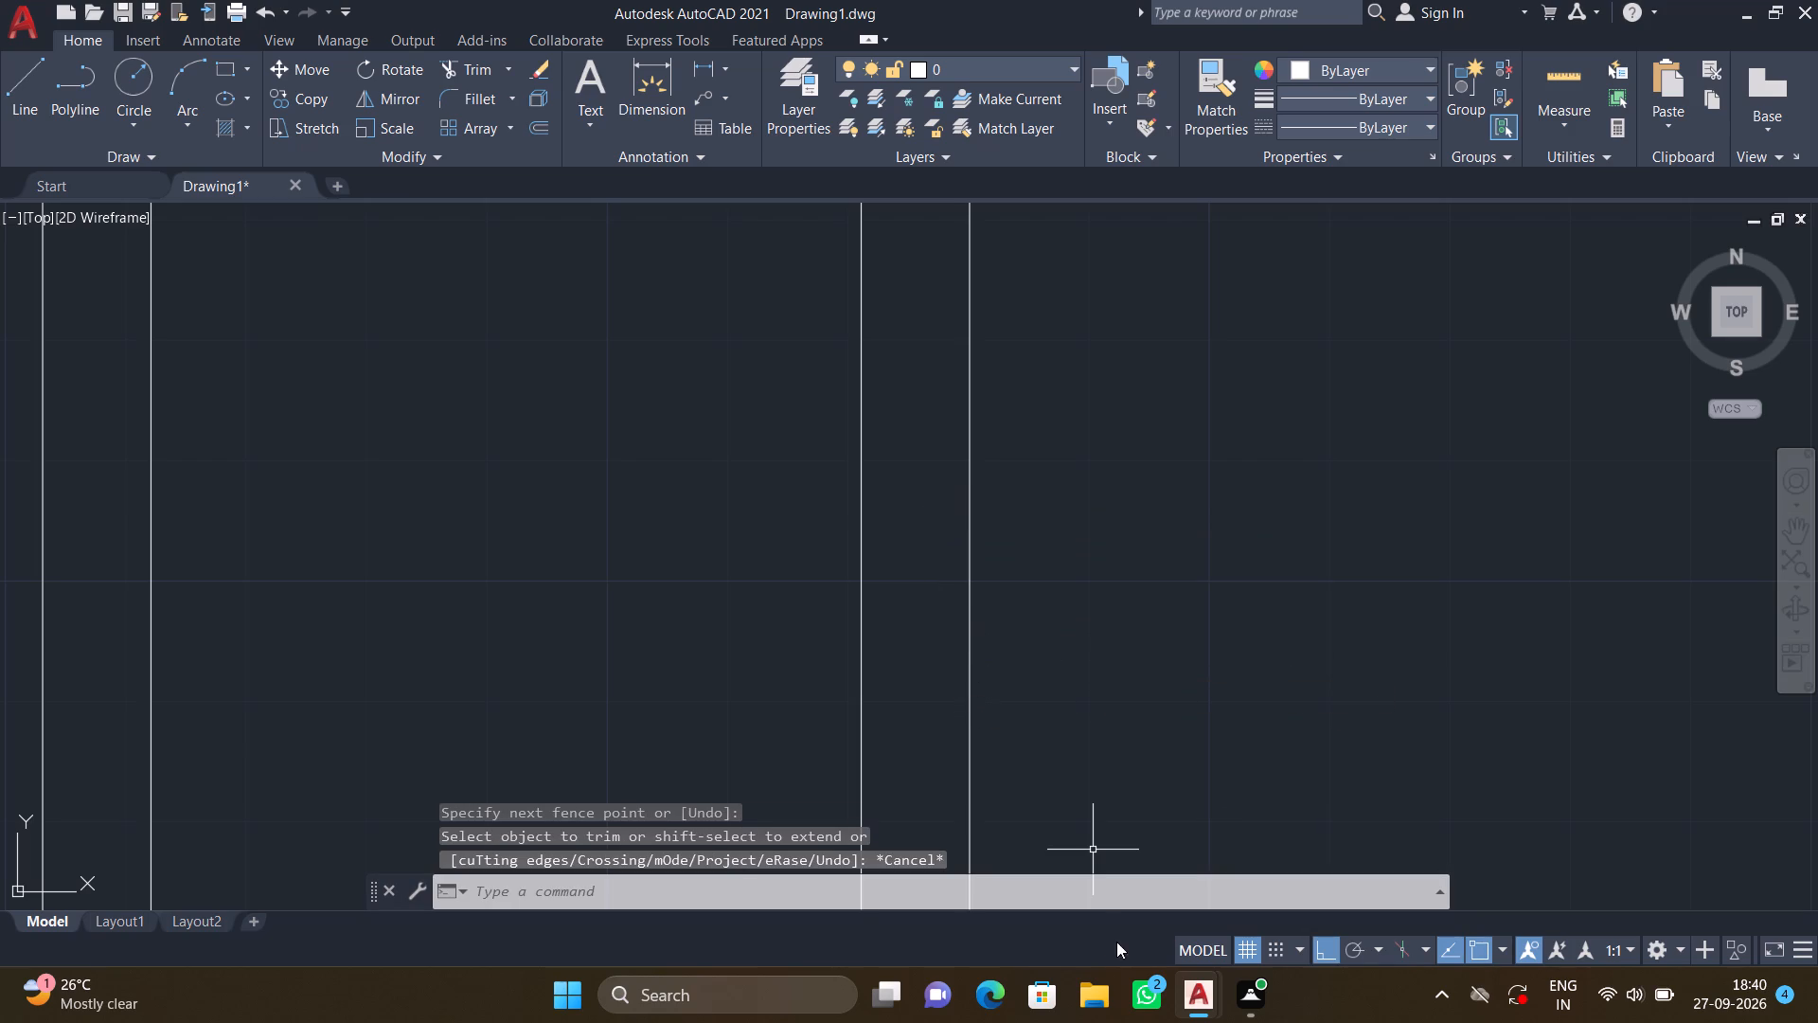
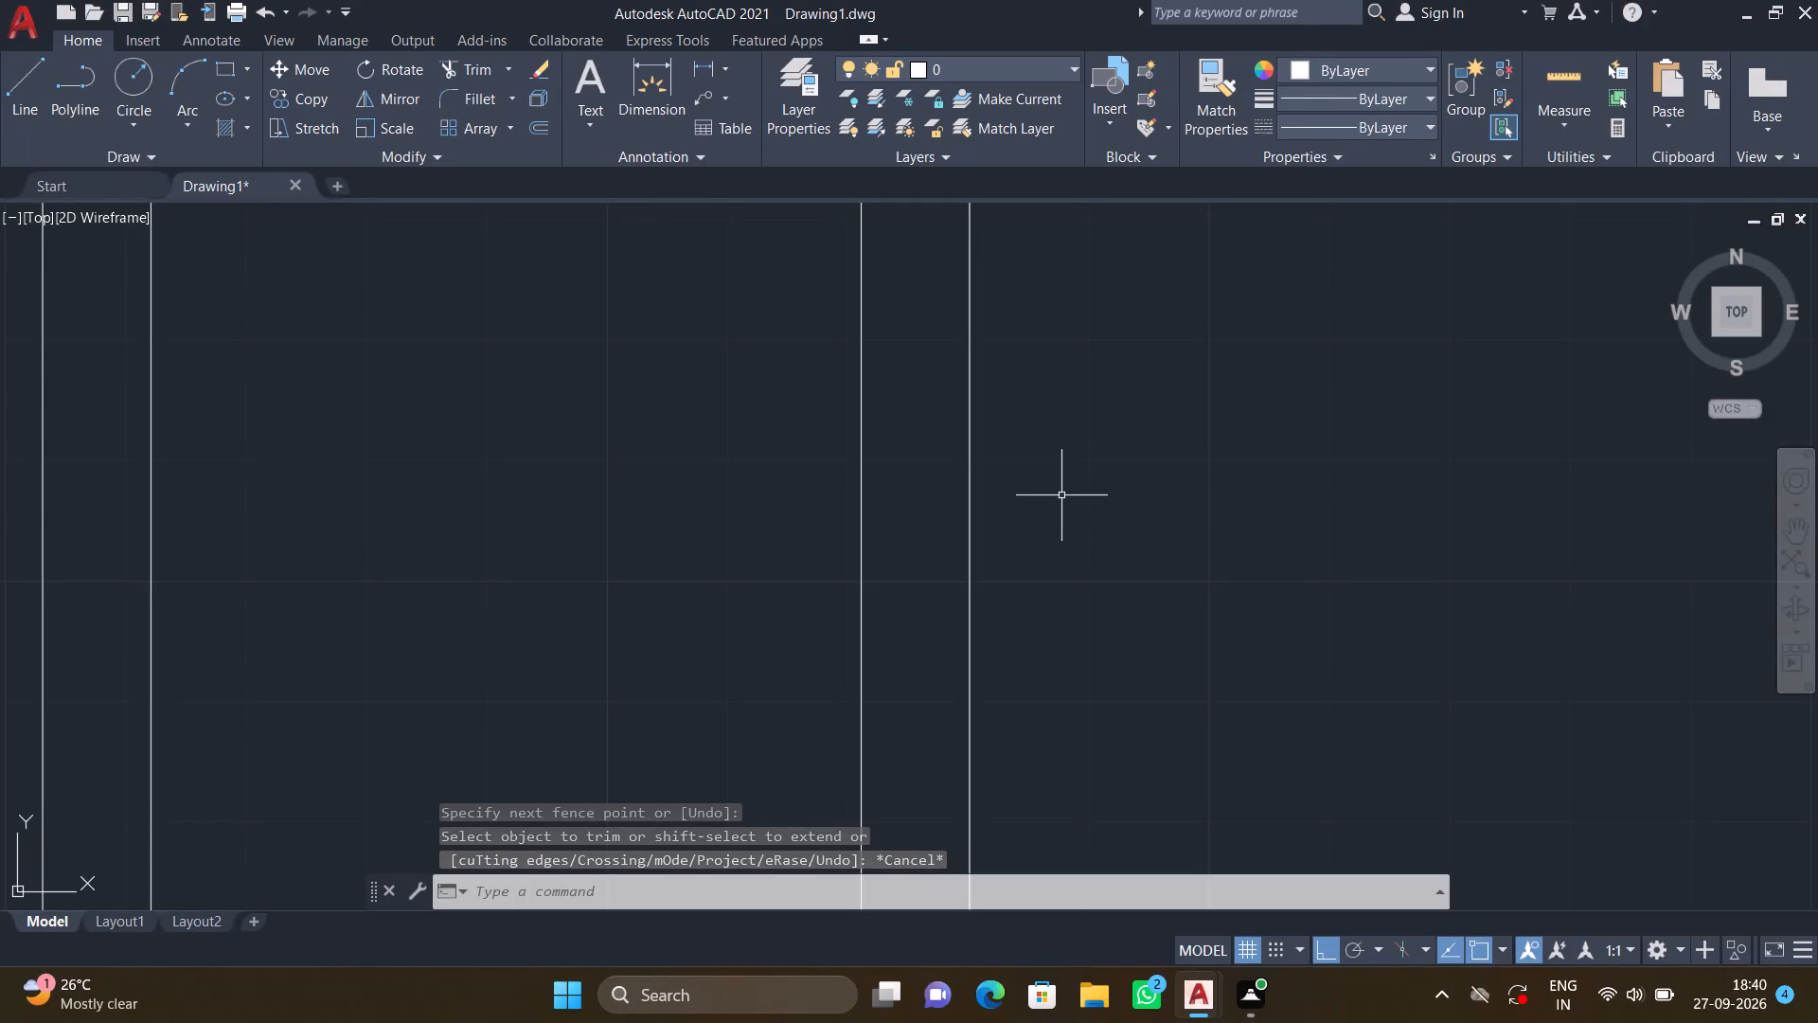
# Delete the two leftover horizontal segments inside the third vertical double-line wall from the west.
pyautogui.scroll(-3, 996, 492)
pyautogui.moveTo(1082, 544); pyautogui.dragTo(967, 506, button='middle')
pyautogui.scroll(-4, 1260, 507)
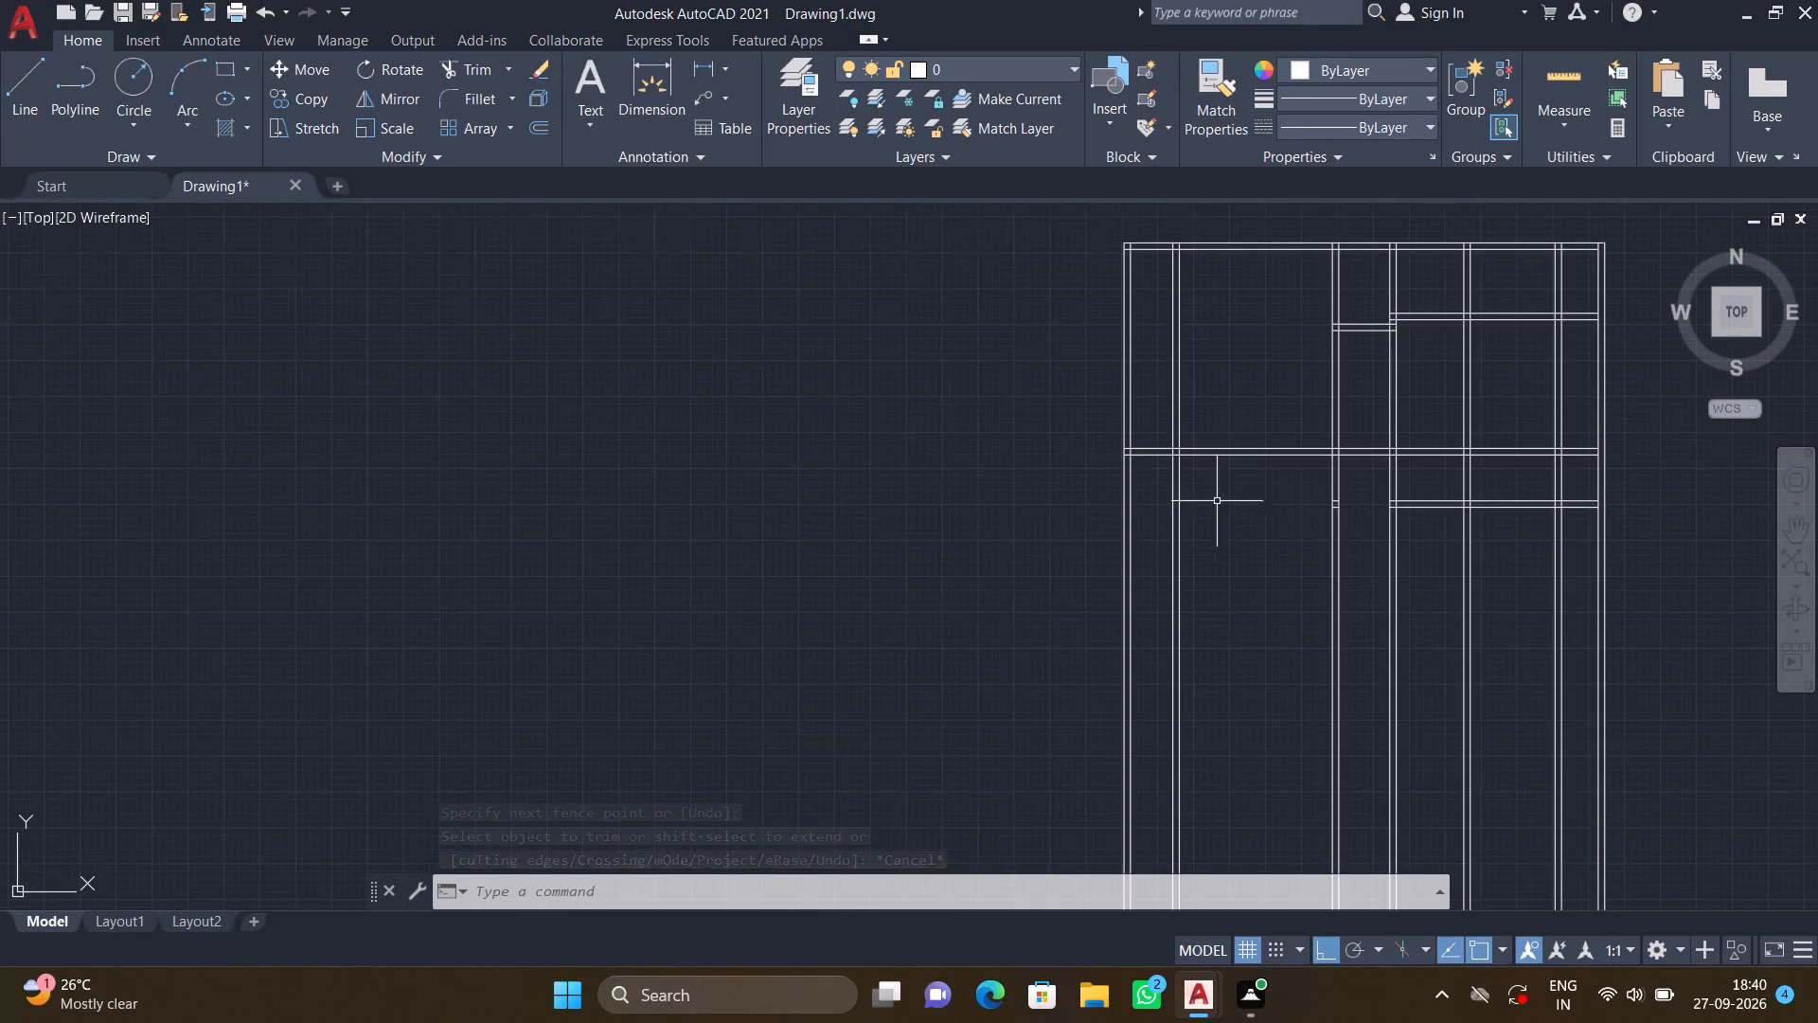
pyautogui.moveTo(1293, 488); pyautogui.dragTo(875, 457, button='middle')
pyautogui.scroll(6, 909, 458)
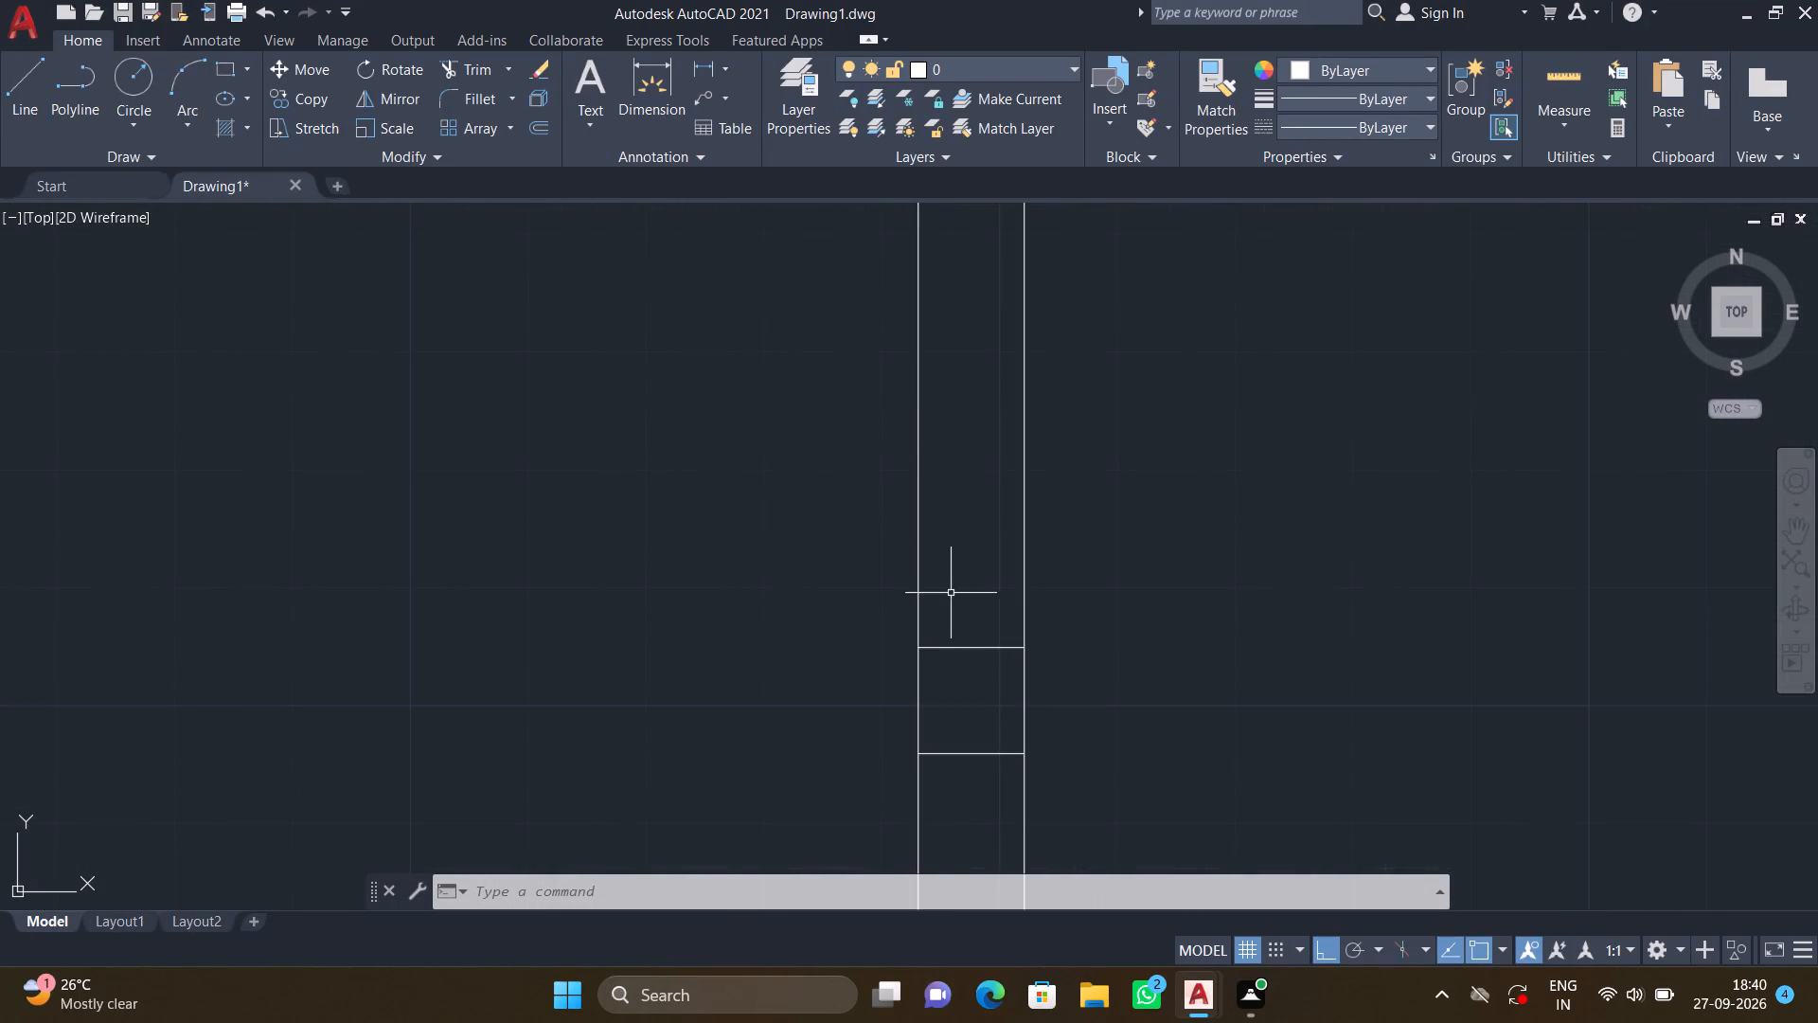
pyautogui.click(953, 649)
pyautogui.press('Delete')
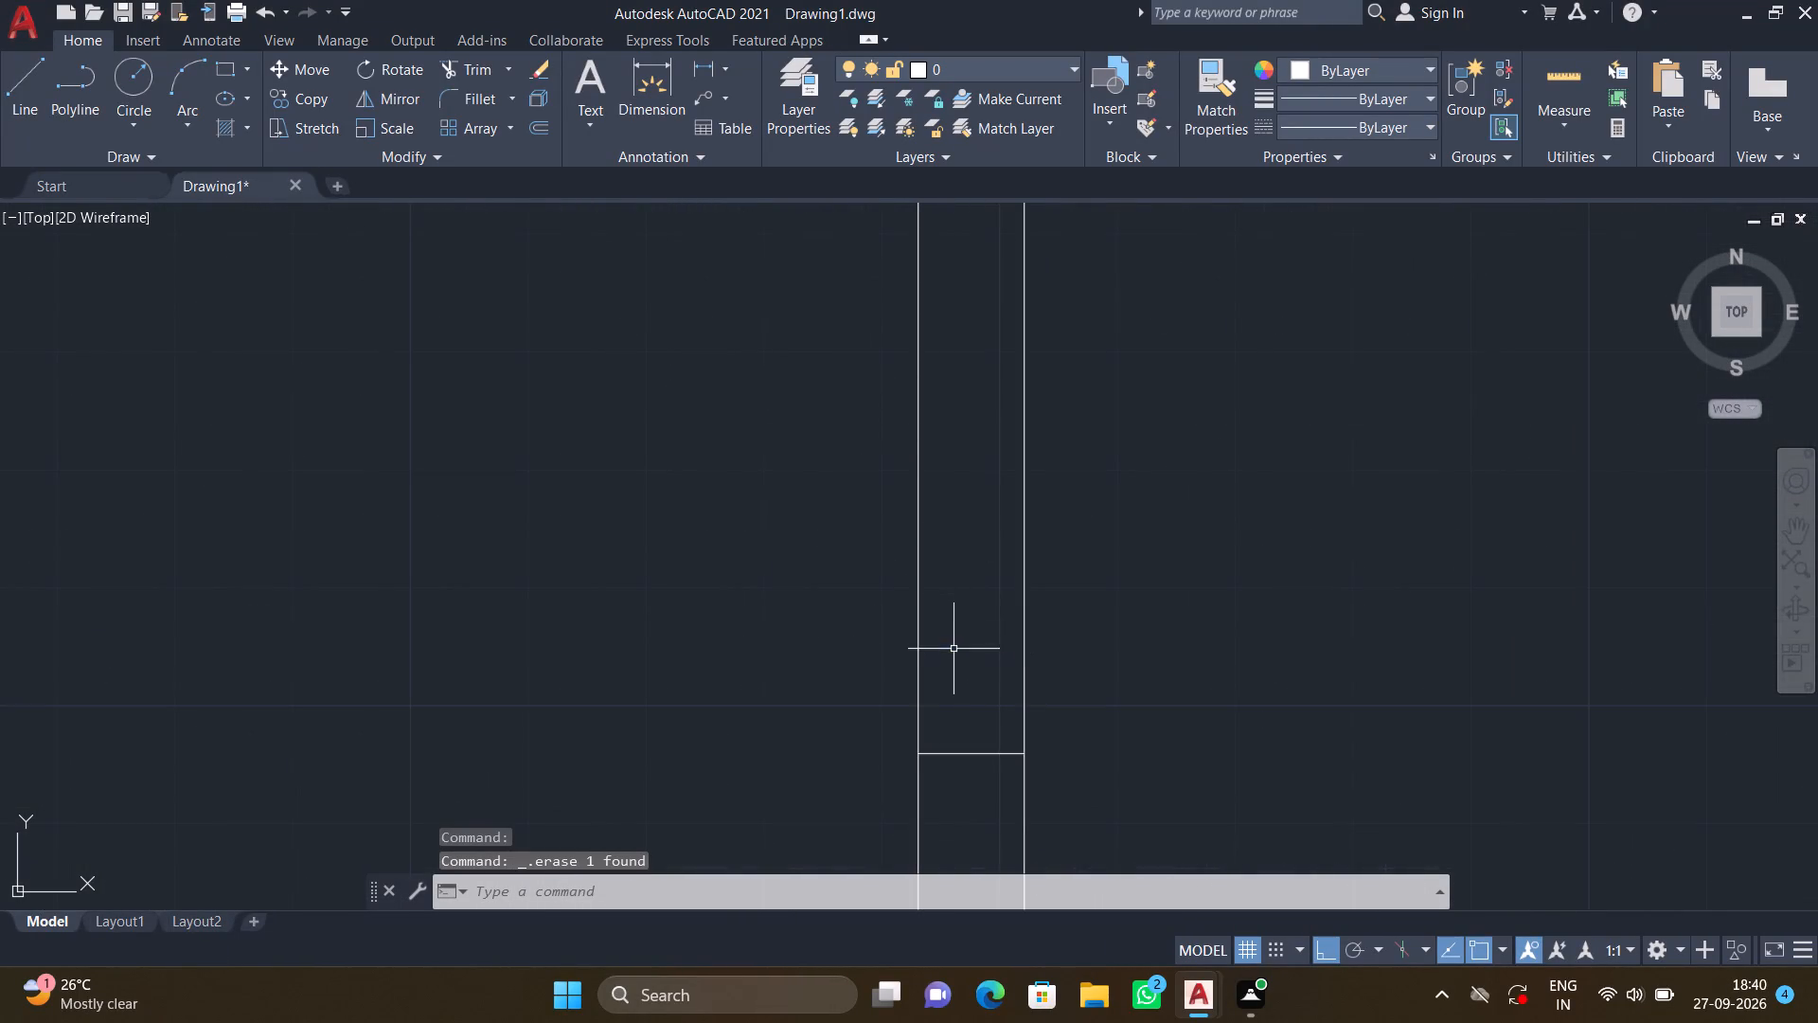
pyautogui.click(973, 755)
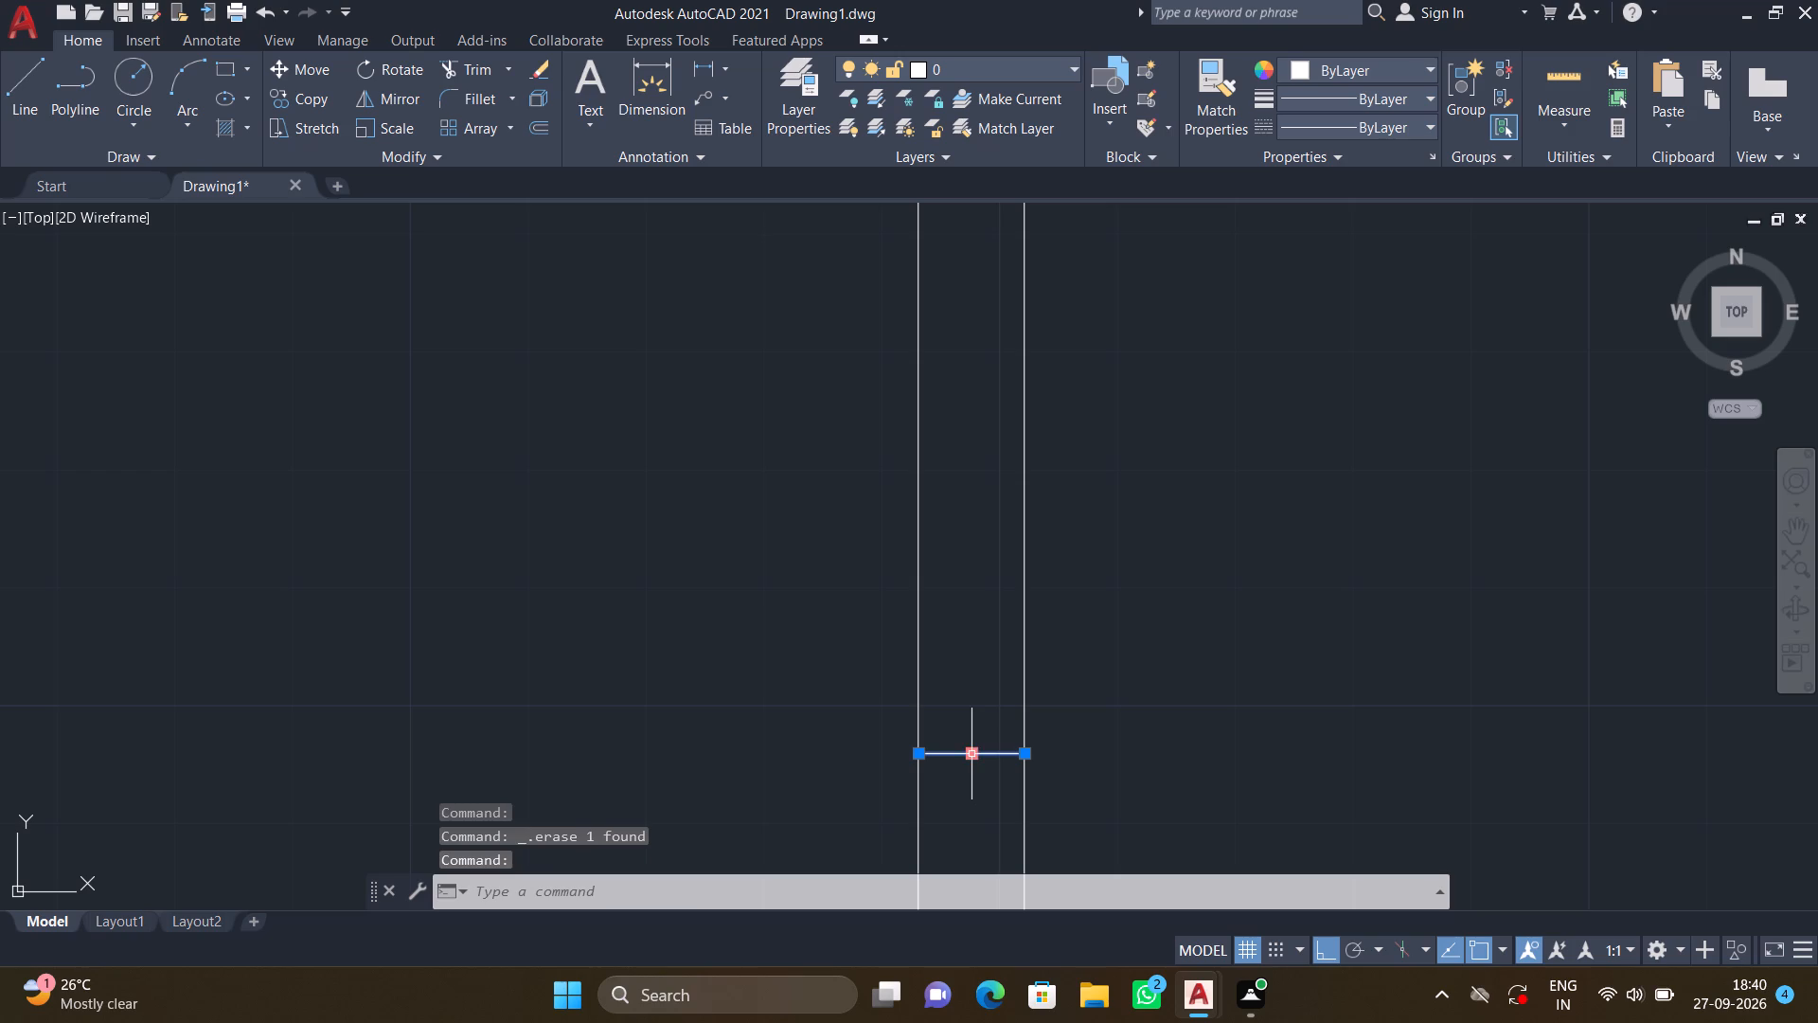
pyautogui.press('Delete')
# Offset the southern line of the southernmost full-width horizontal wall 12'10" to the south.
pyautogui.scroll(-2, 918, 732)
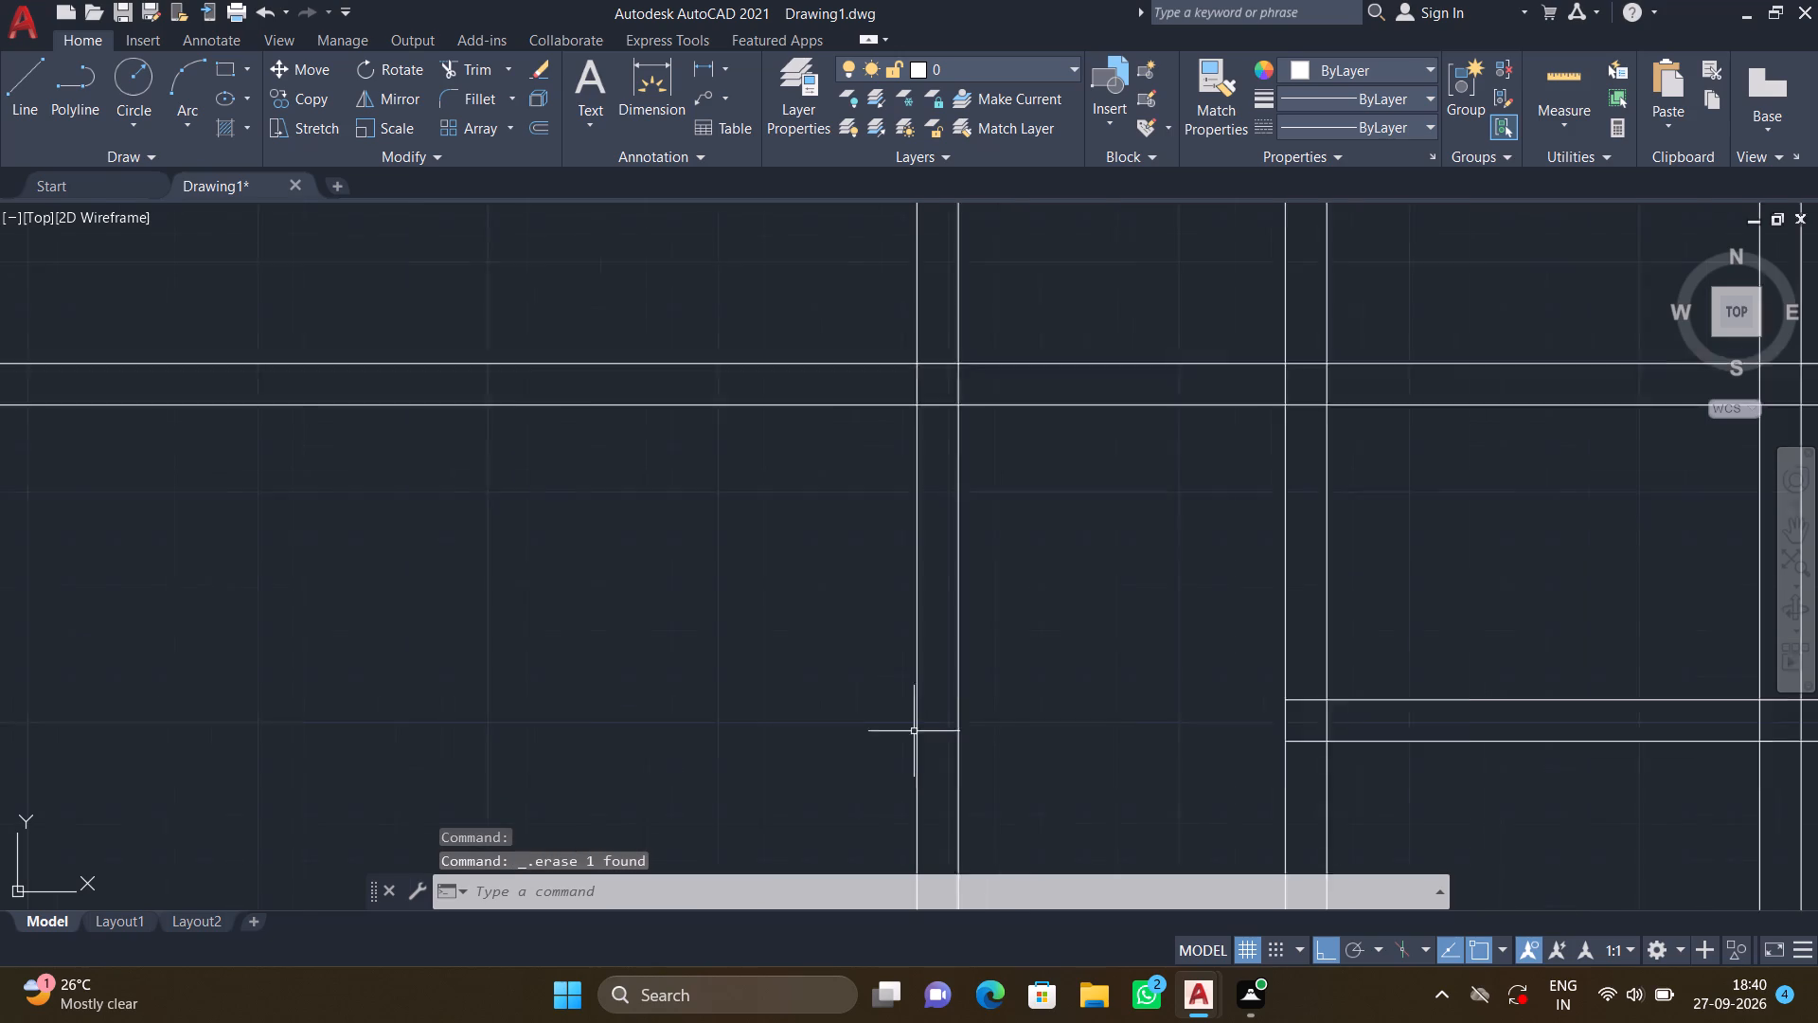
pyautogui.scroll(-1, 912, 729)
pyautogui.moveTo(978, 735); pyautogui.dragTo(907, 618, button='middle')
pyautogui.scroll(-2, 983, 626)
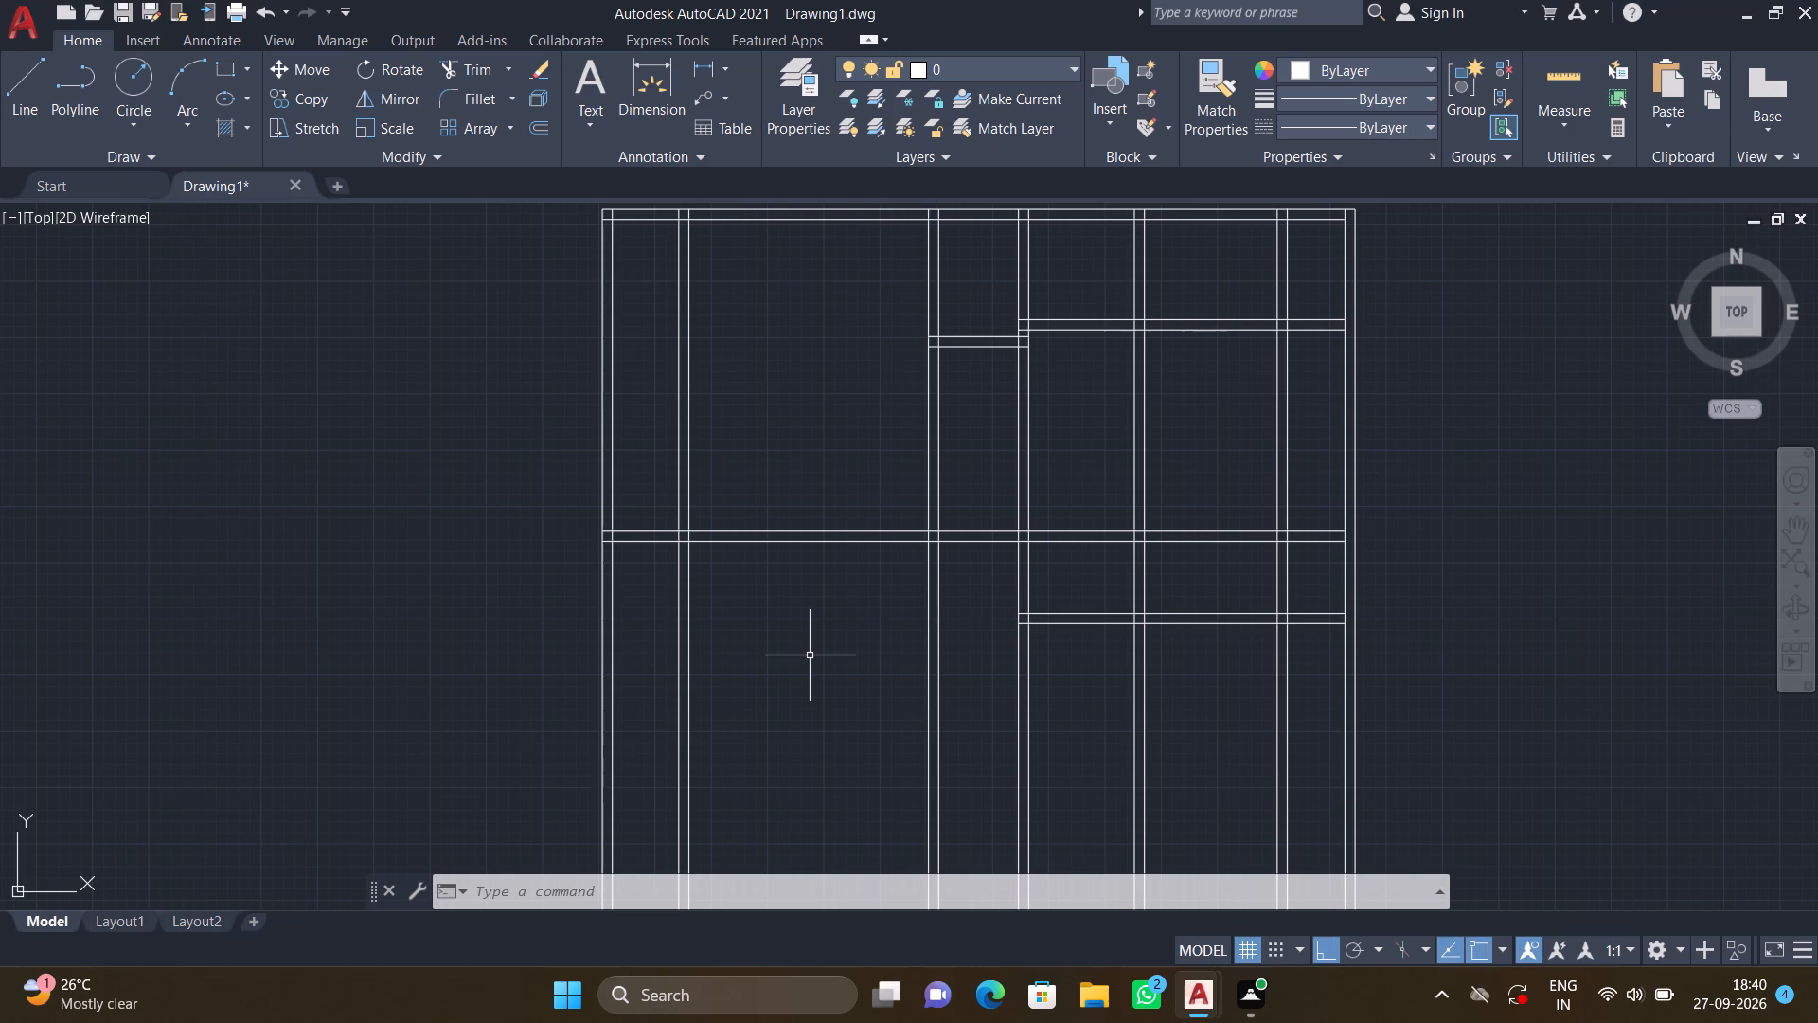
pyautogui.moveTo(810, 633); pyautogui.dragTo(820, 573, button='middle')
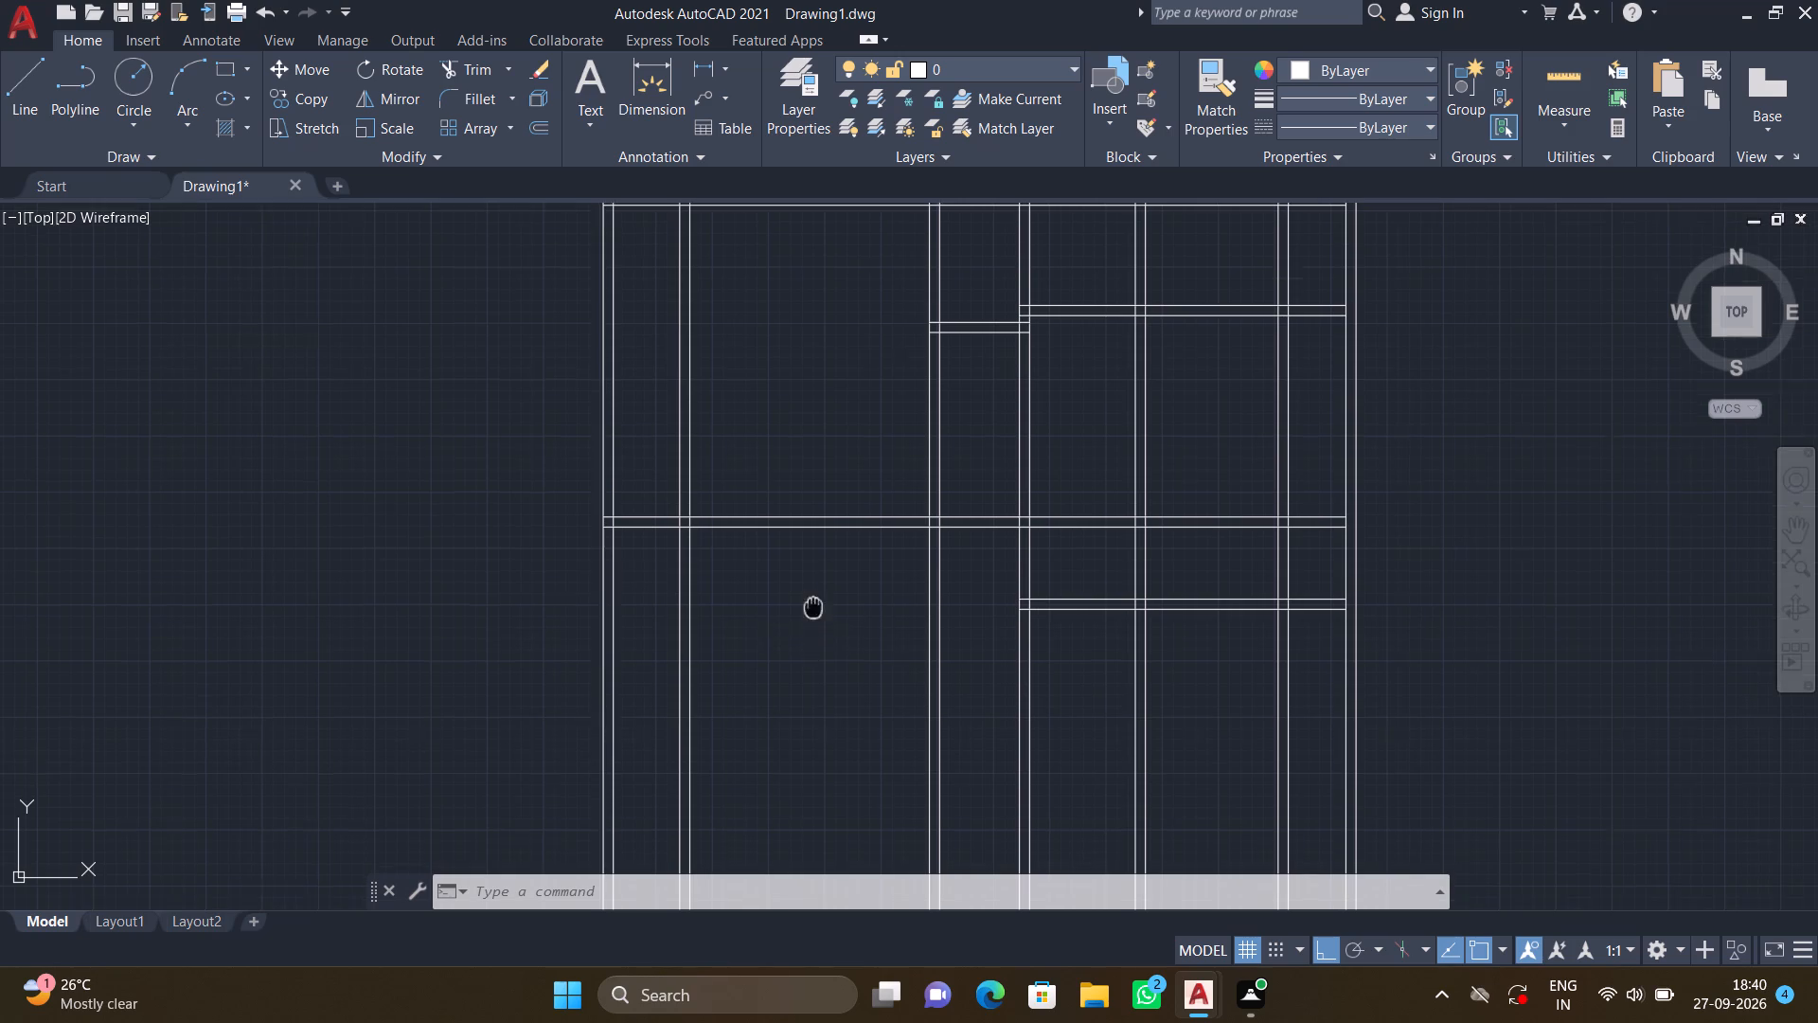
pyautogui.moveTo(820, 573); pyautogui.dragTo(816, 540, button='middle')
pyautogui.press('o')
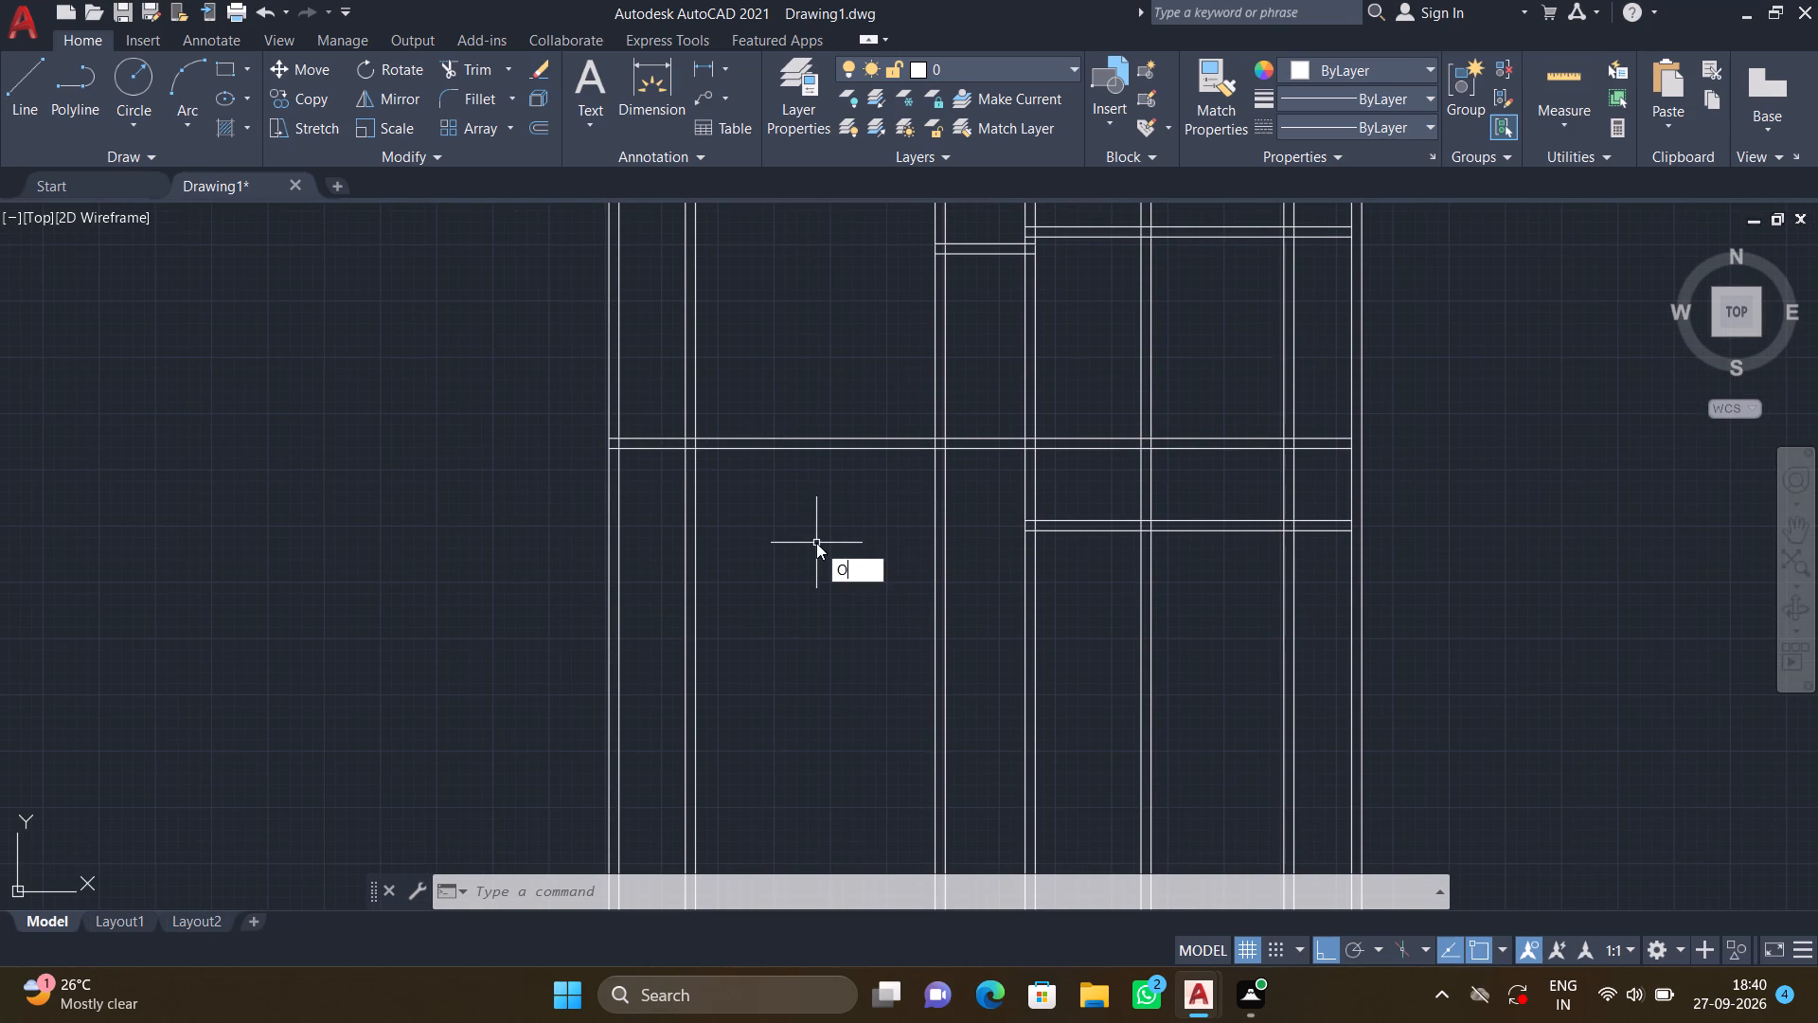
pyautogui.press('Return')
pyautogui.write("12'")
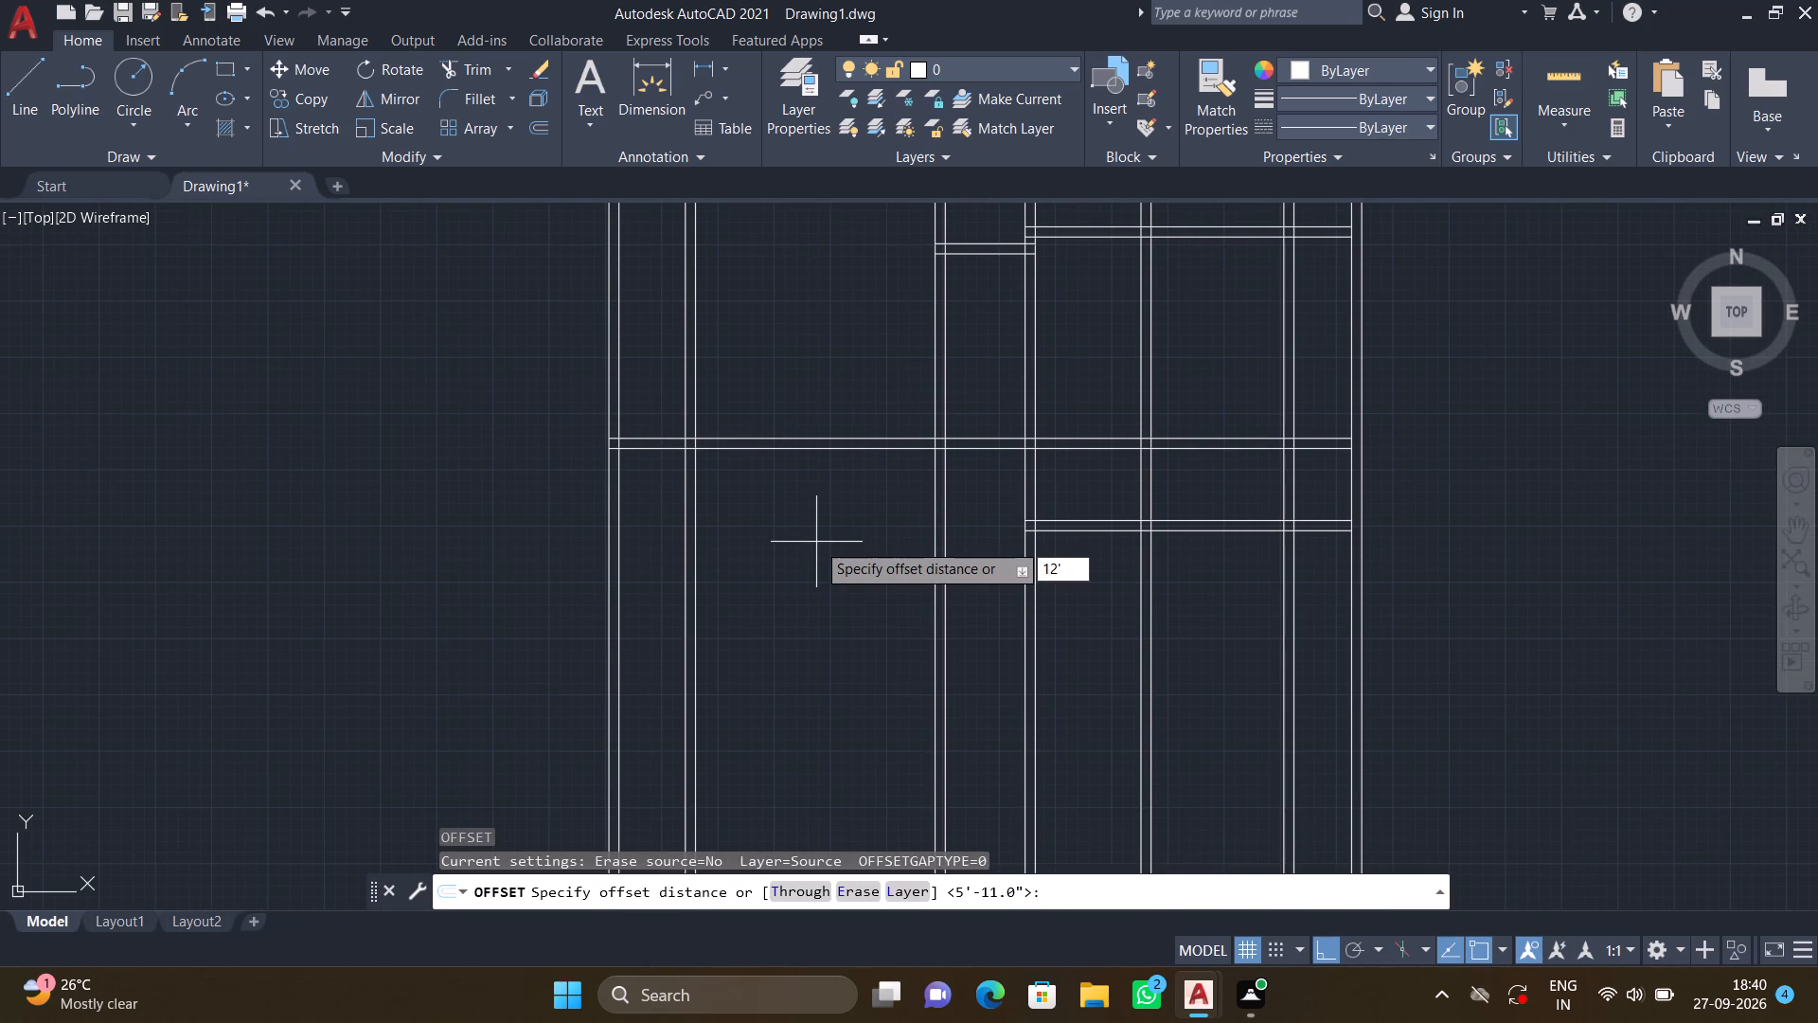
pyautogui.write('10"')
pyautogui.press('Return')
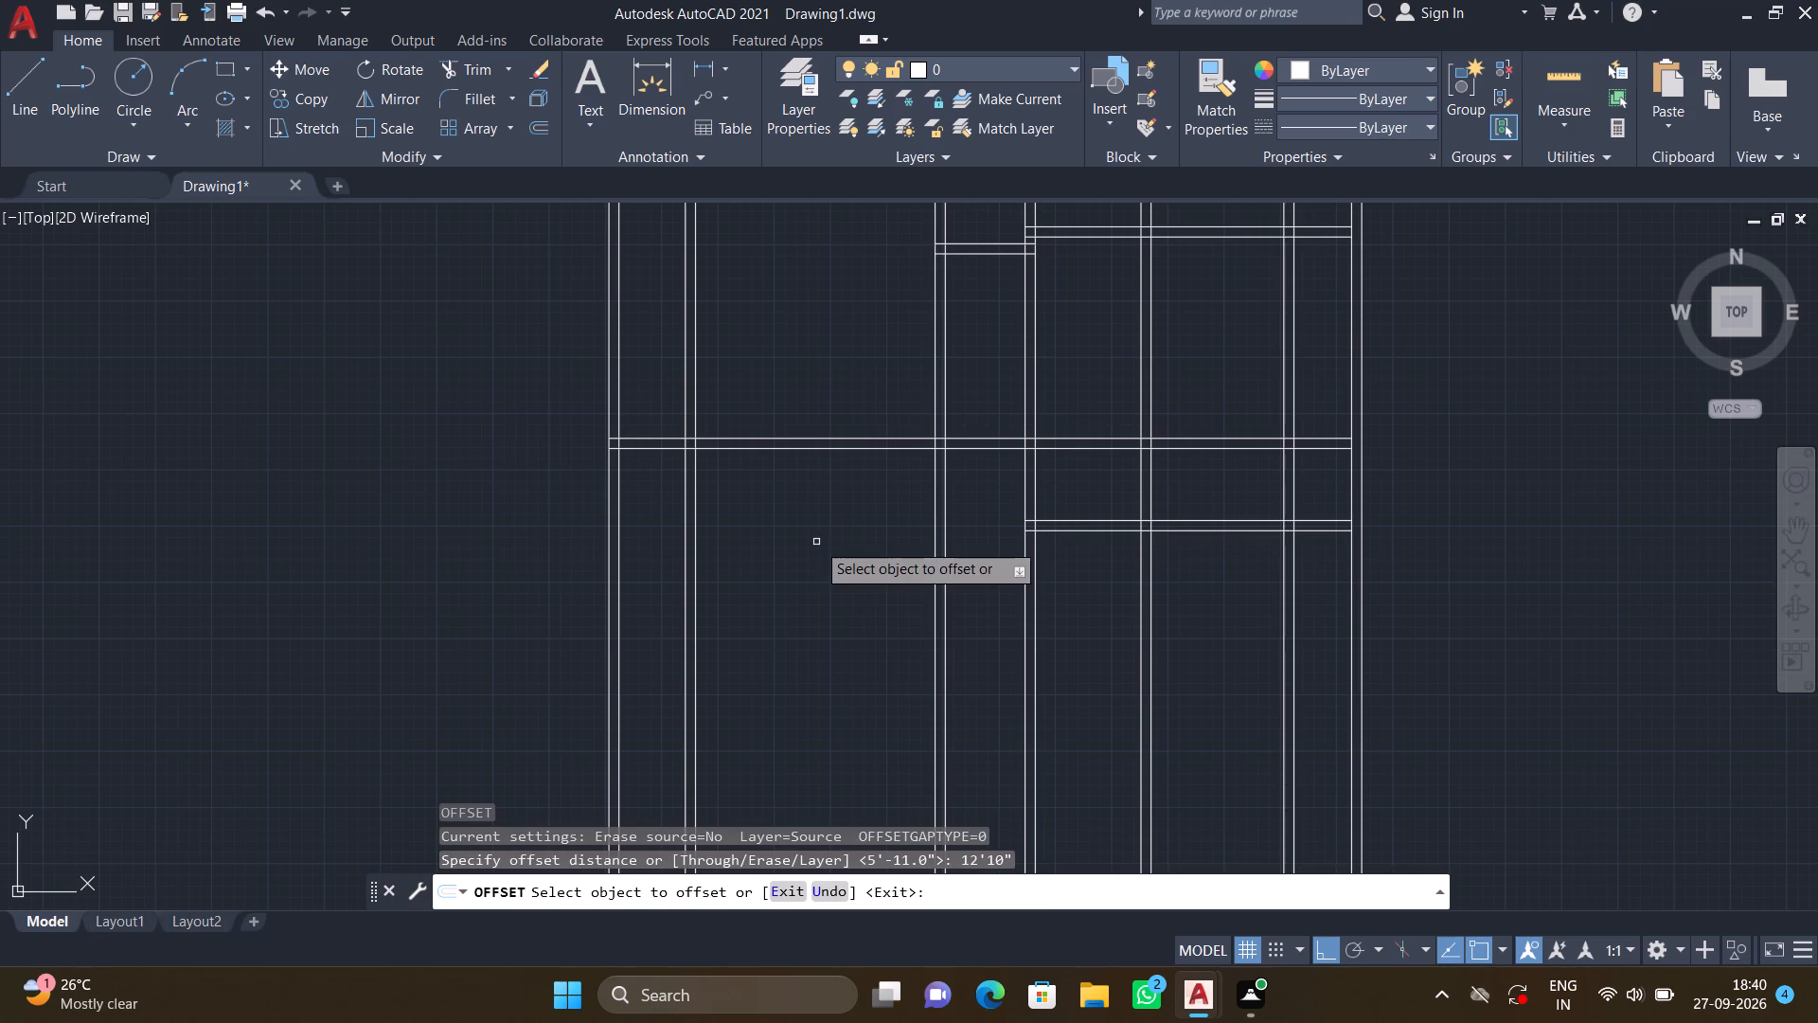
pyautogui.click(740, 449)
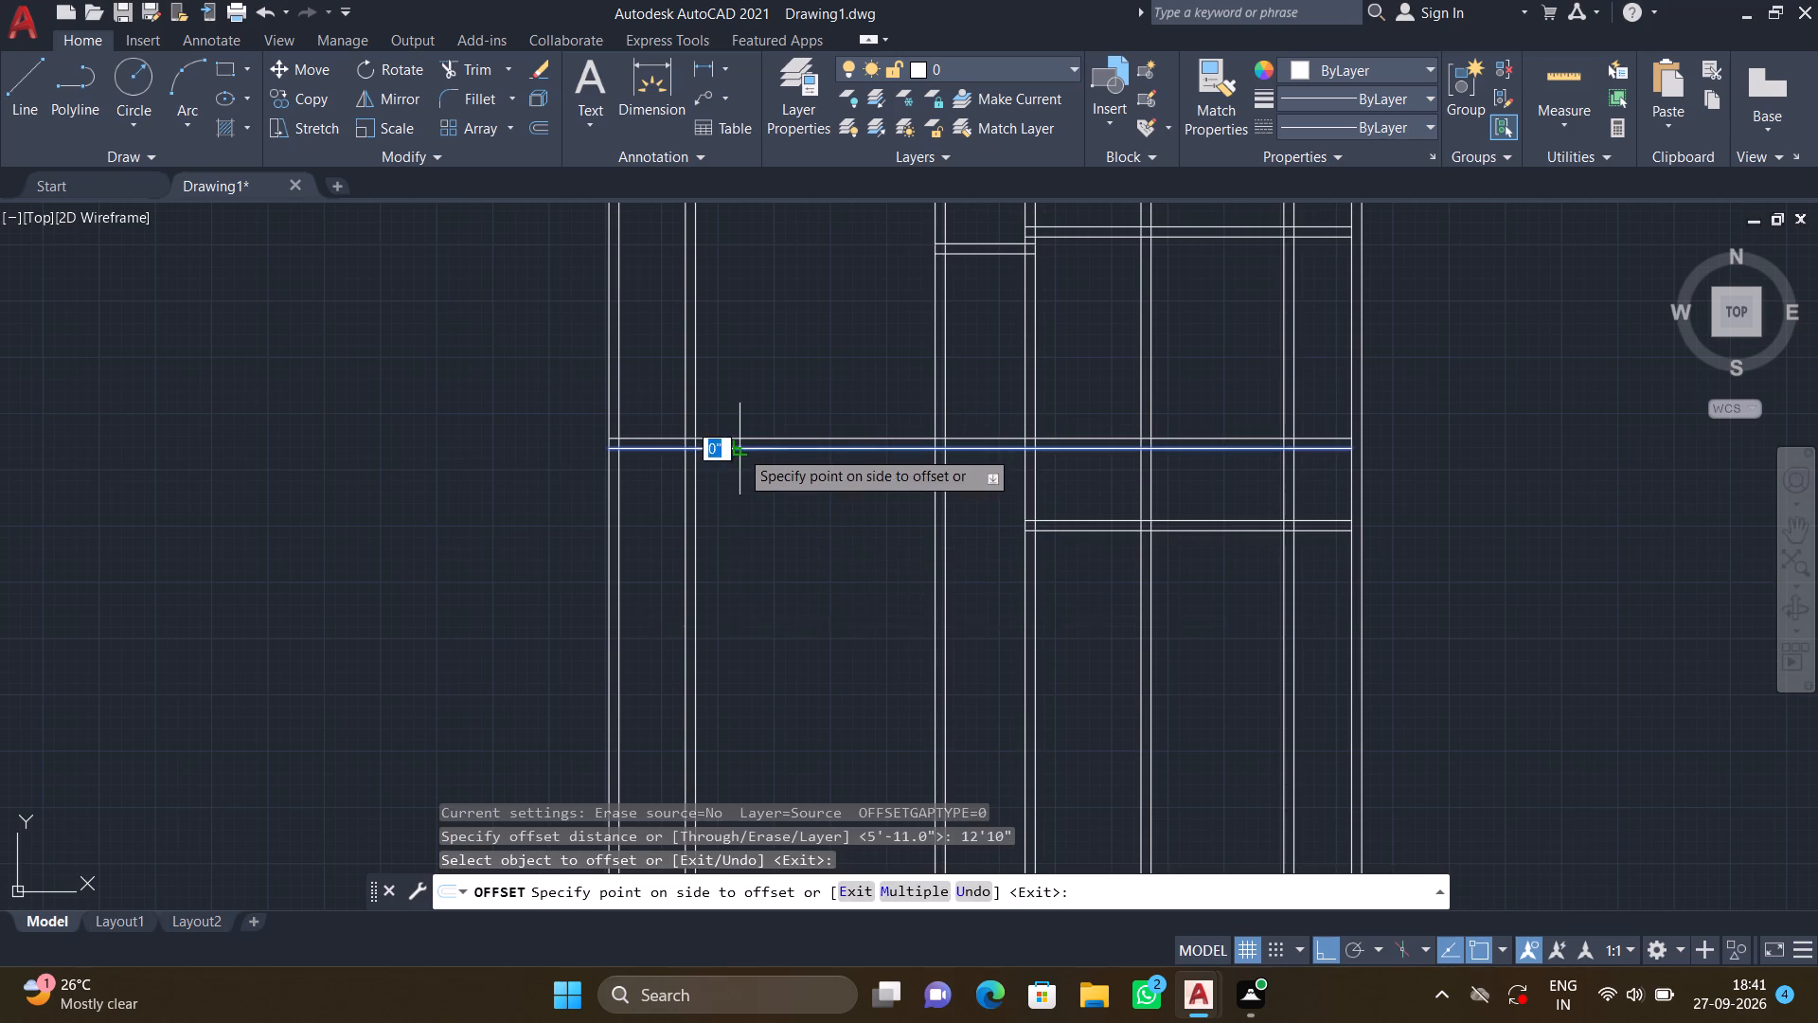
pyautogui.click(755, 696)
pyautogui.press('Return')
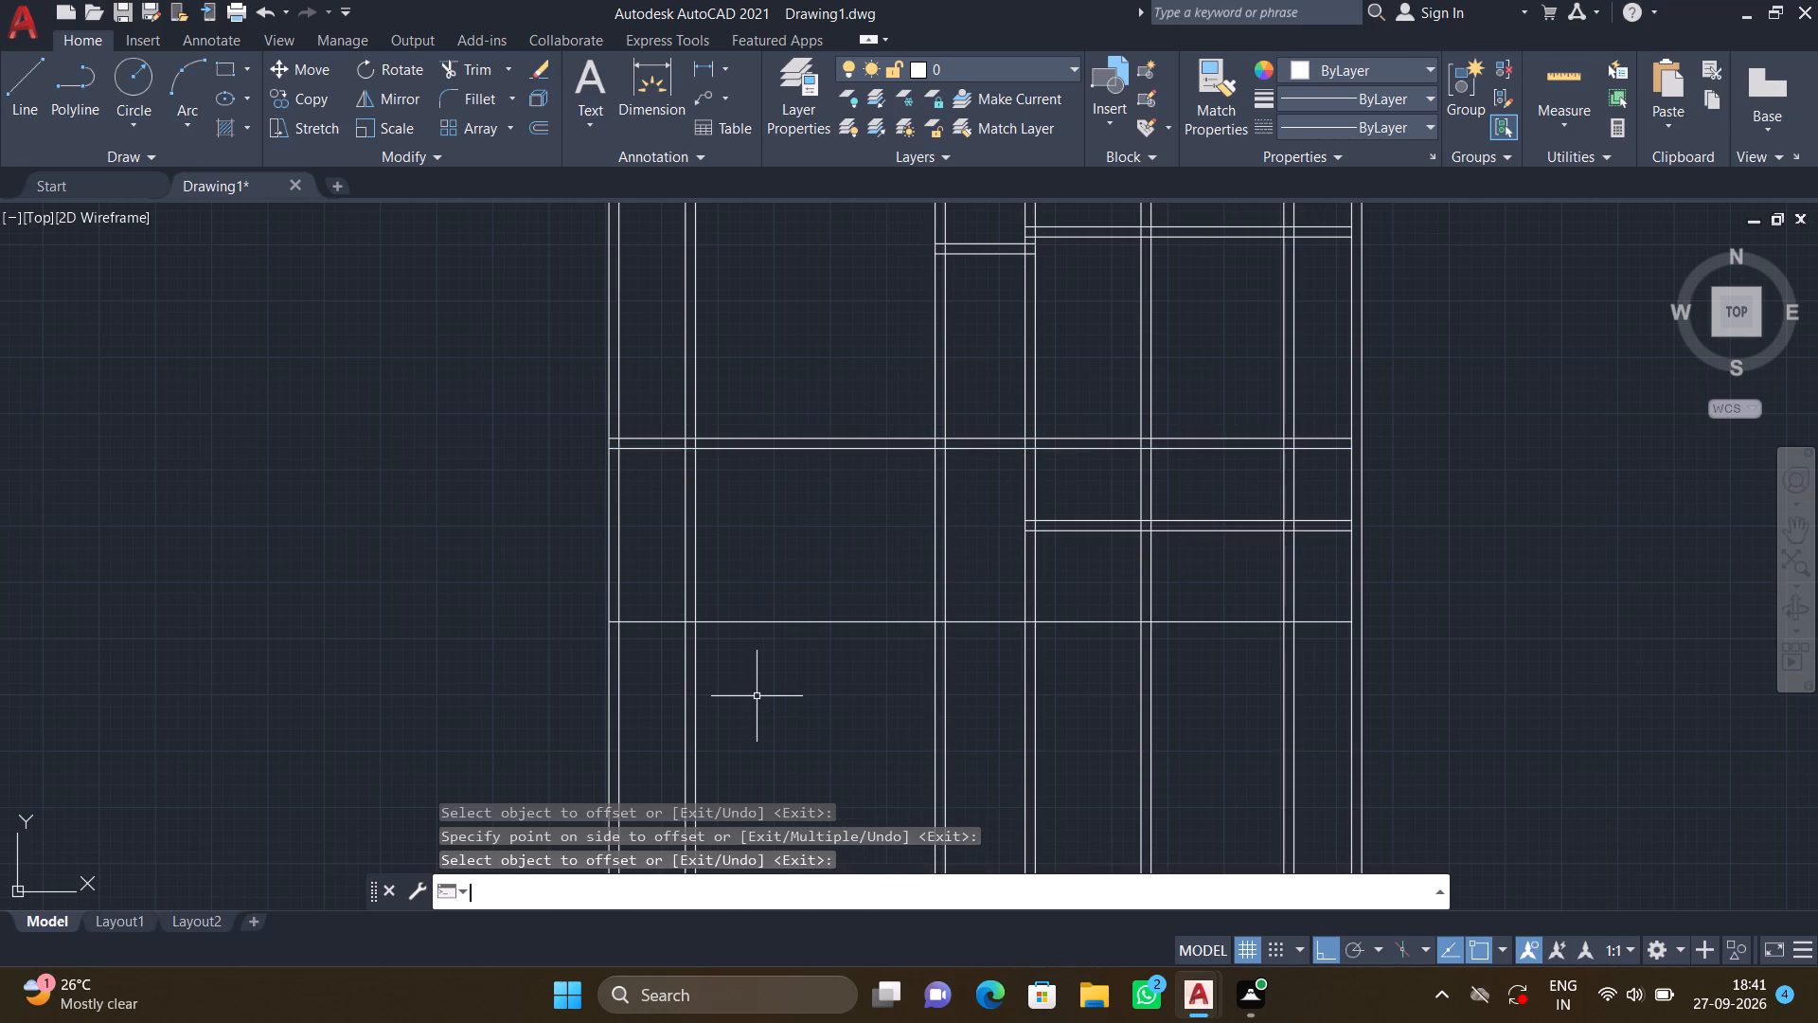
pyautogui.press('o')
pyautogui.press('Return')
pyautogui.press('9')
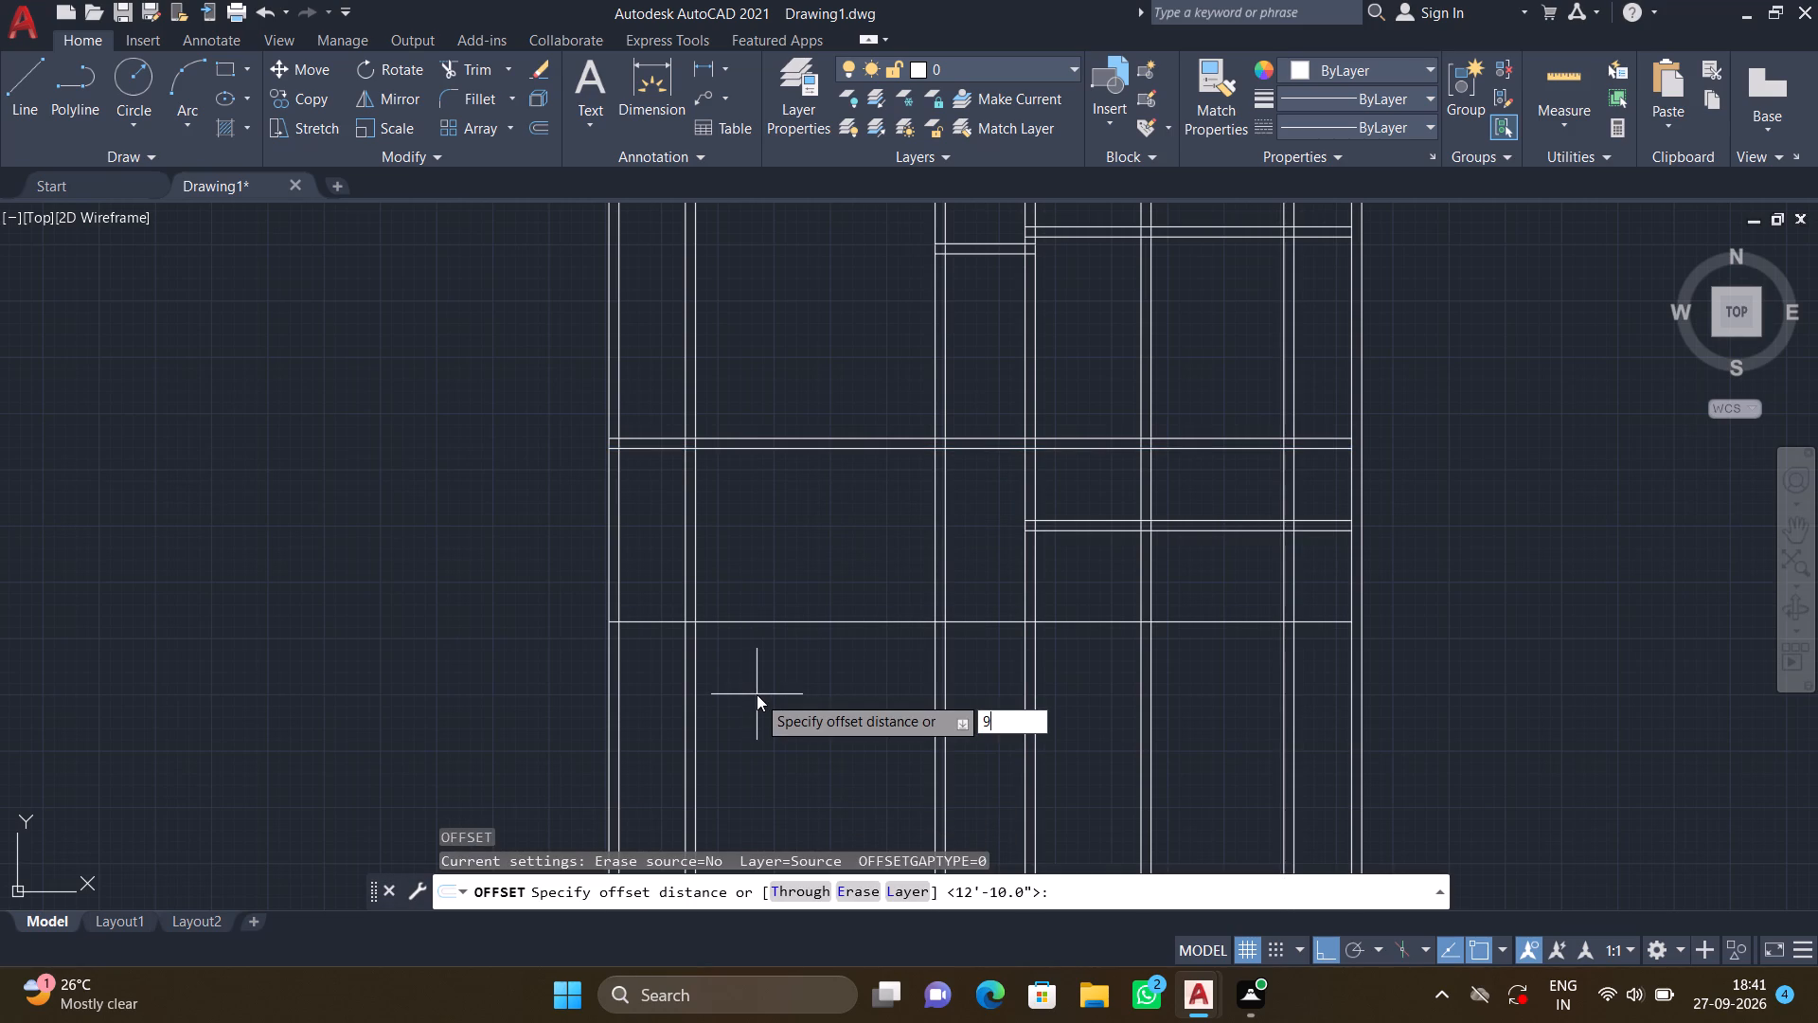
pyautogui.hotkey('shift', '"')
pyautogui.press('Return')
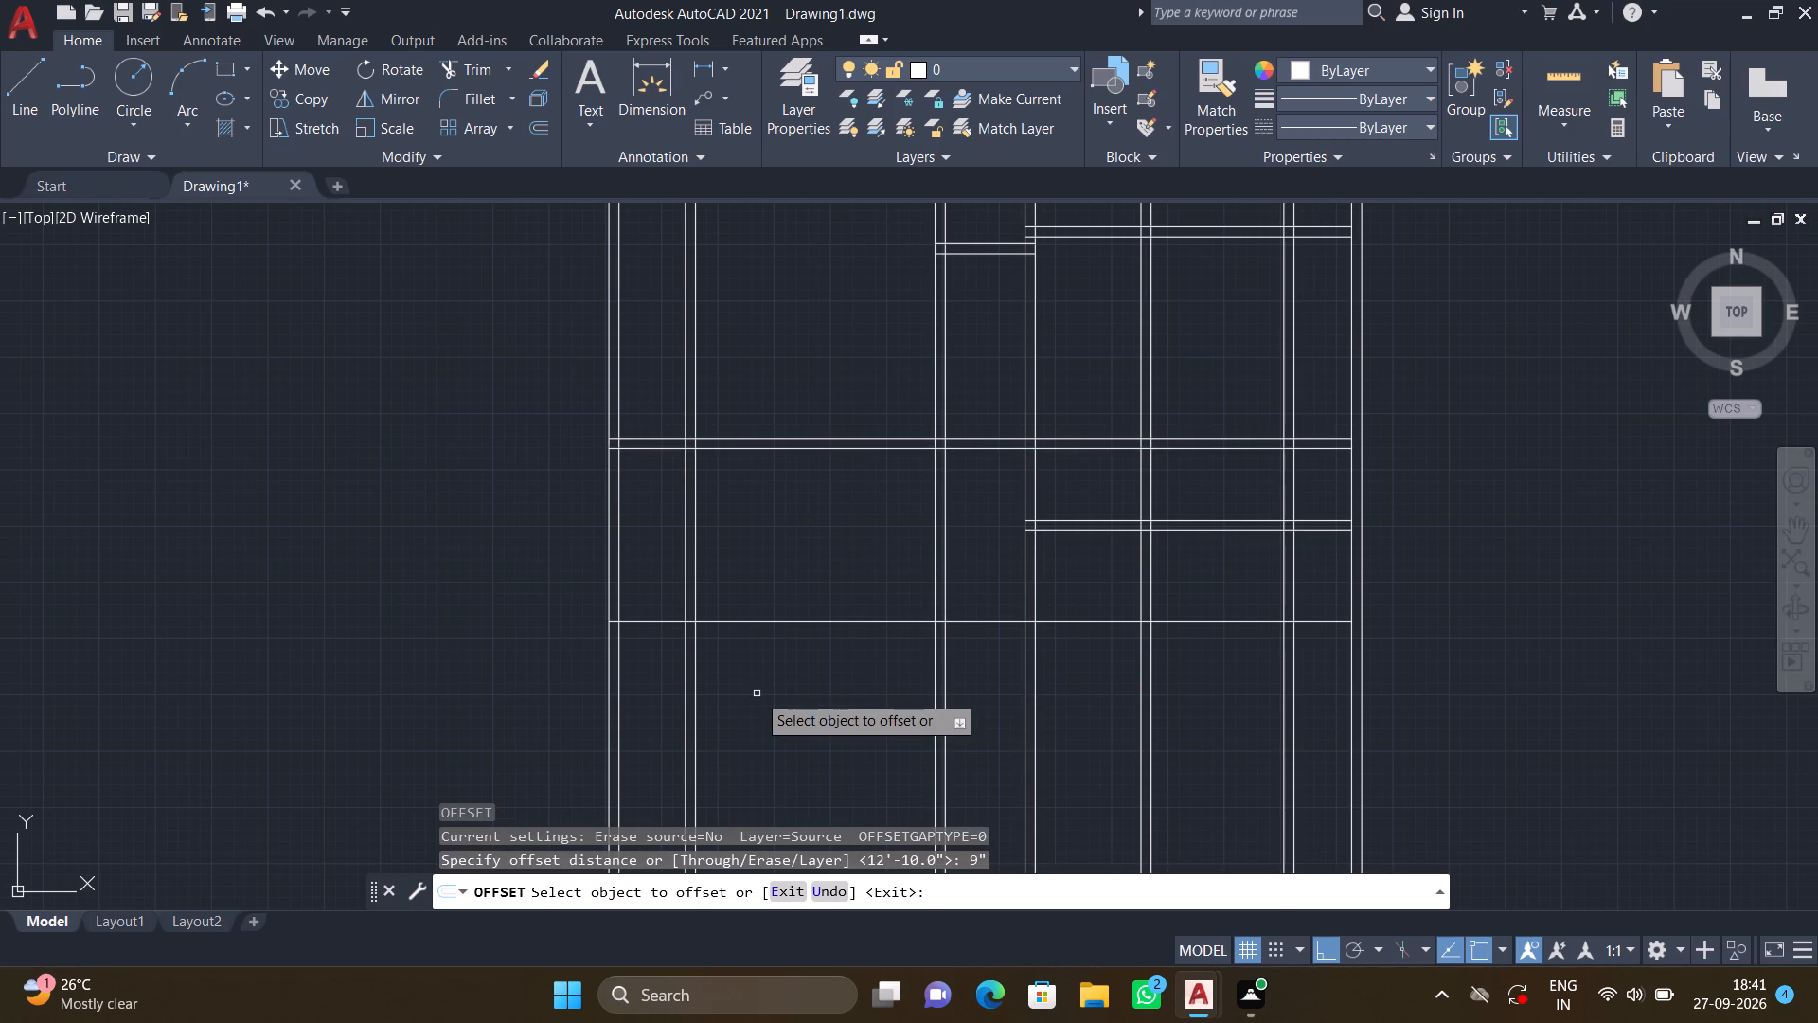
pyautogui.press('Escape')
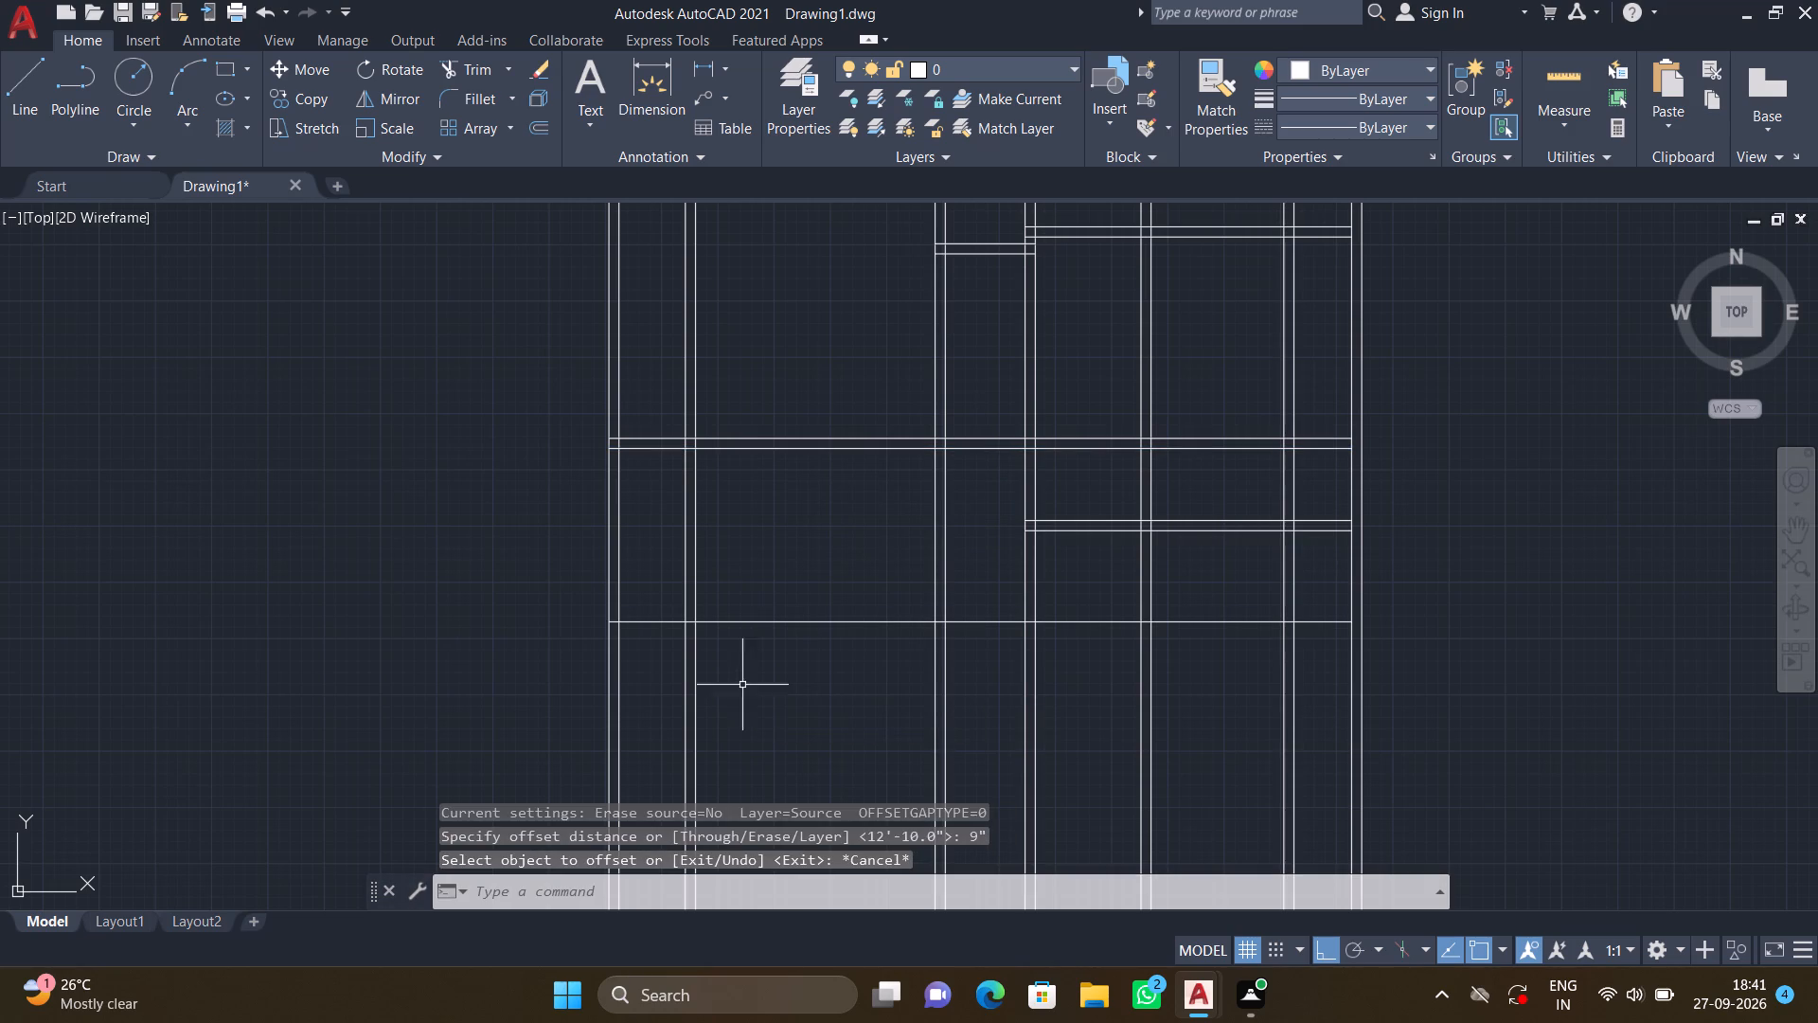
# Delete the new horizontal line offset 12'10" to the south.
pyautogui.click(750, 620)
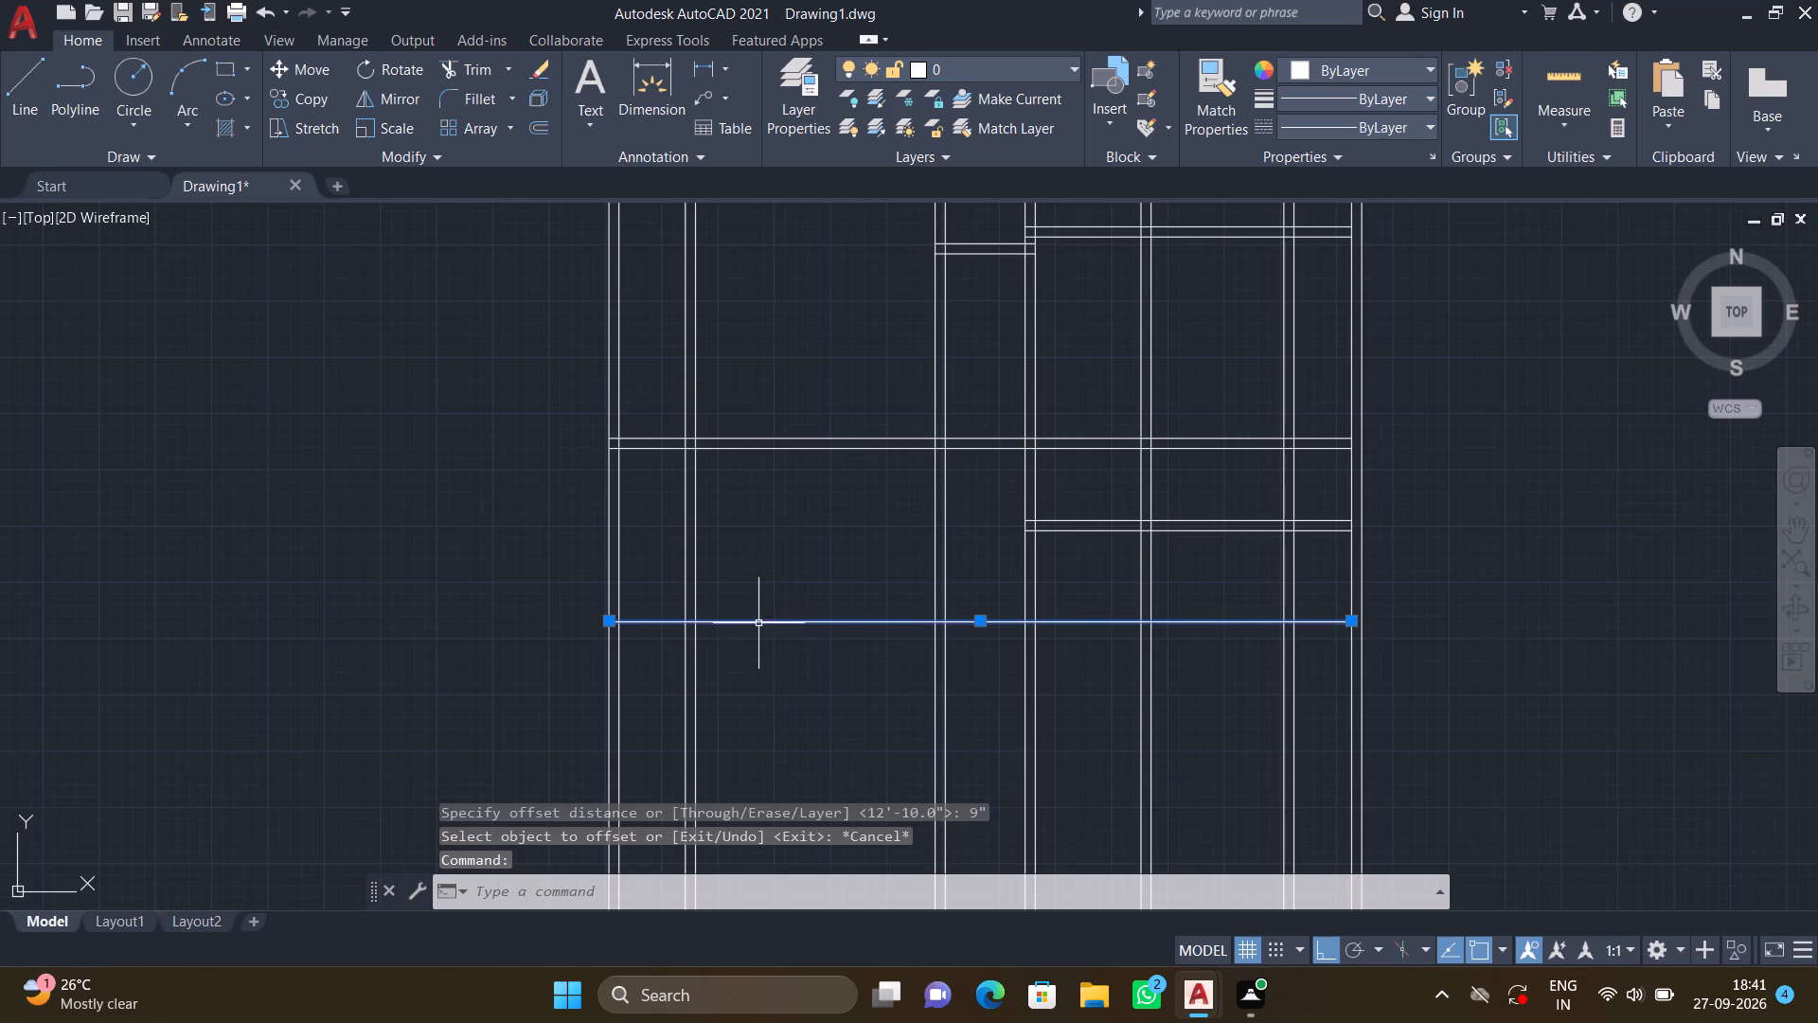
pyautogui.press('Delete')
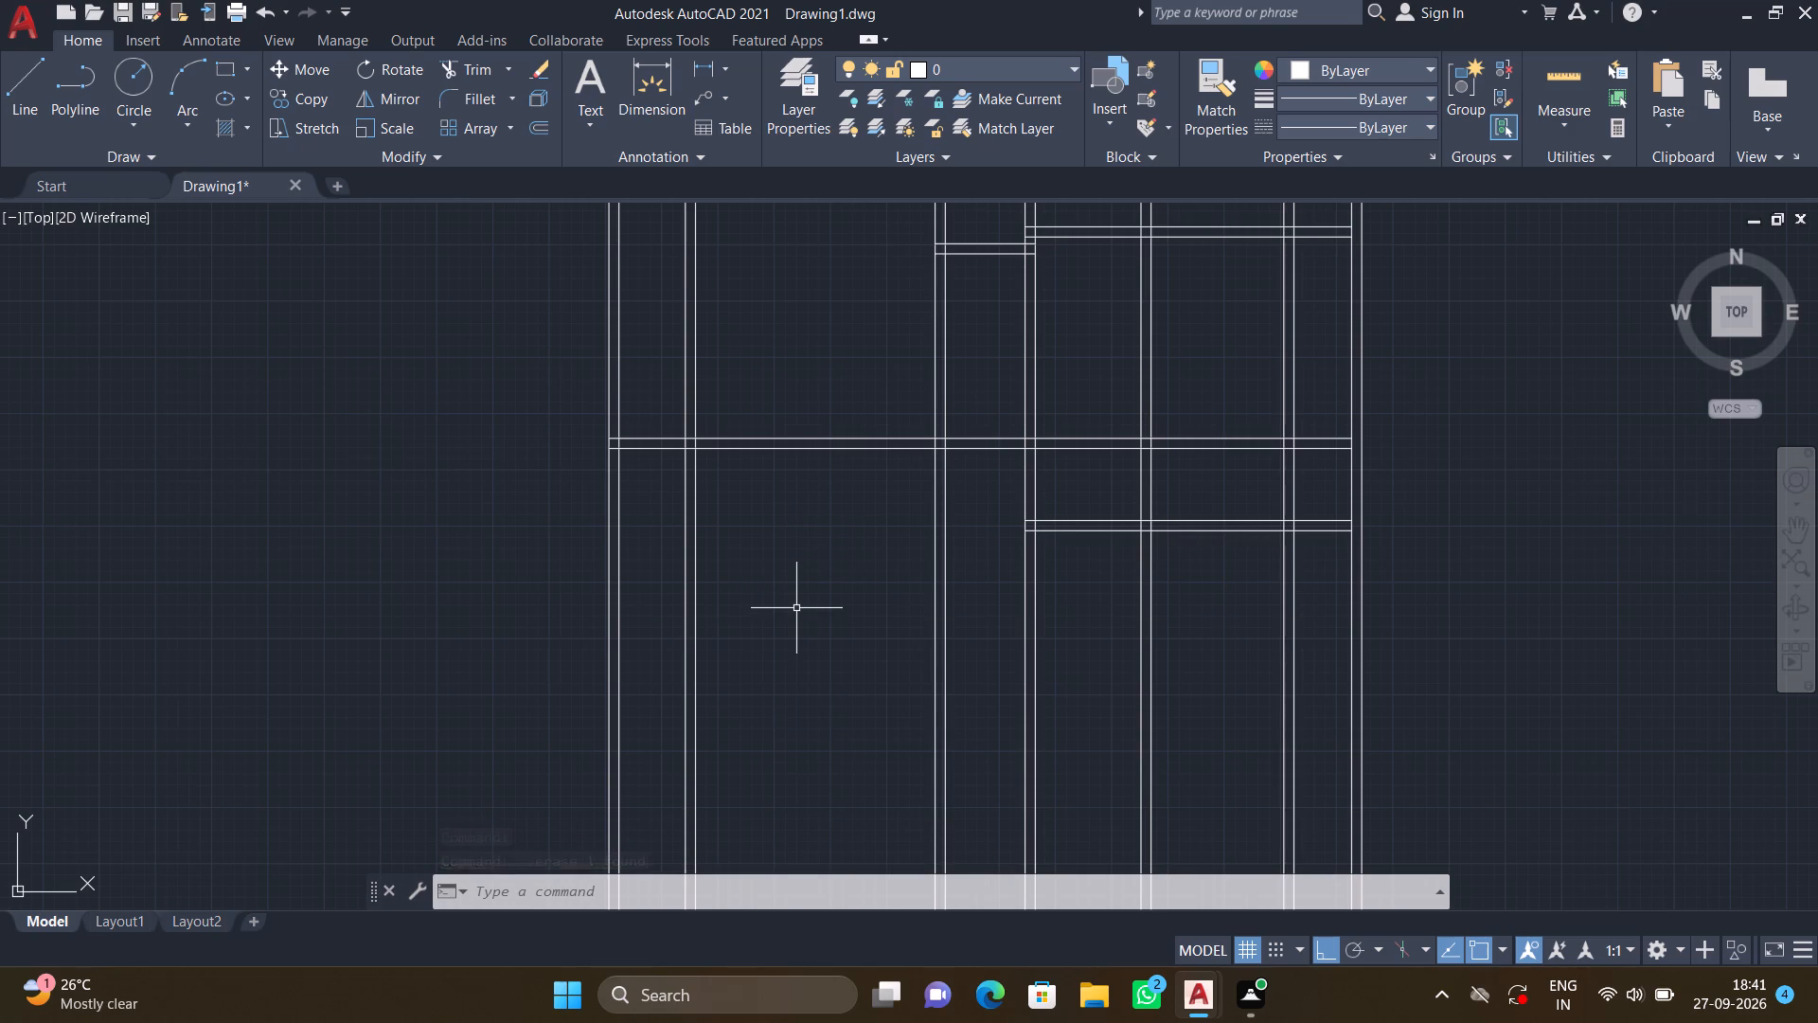
# Offset the southern line of the southernmost full-width horizontal wall 13'5" to the south.
pyautogui.press('o')
pyautogui.press('Return')
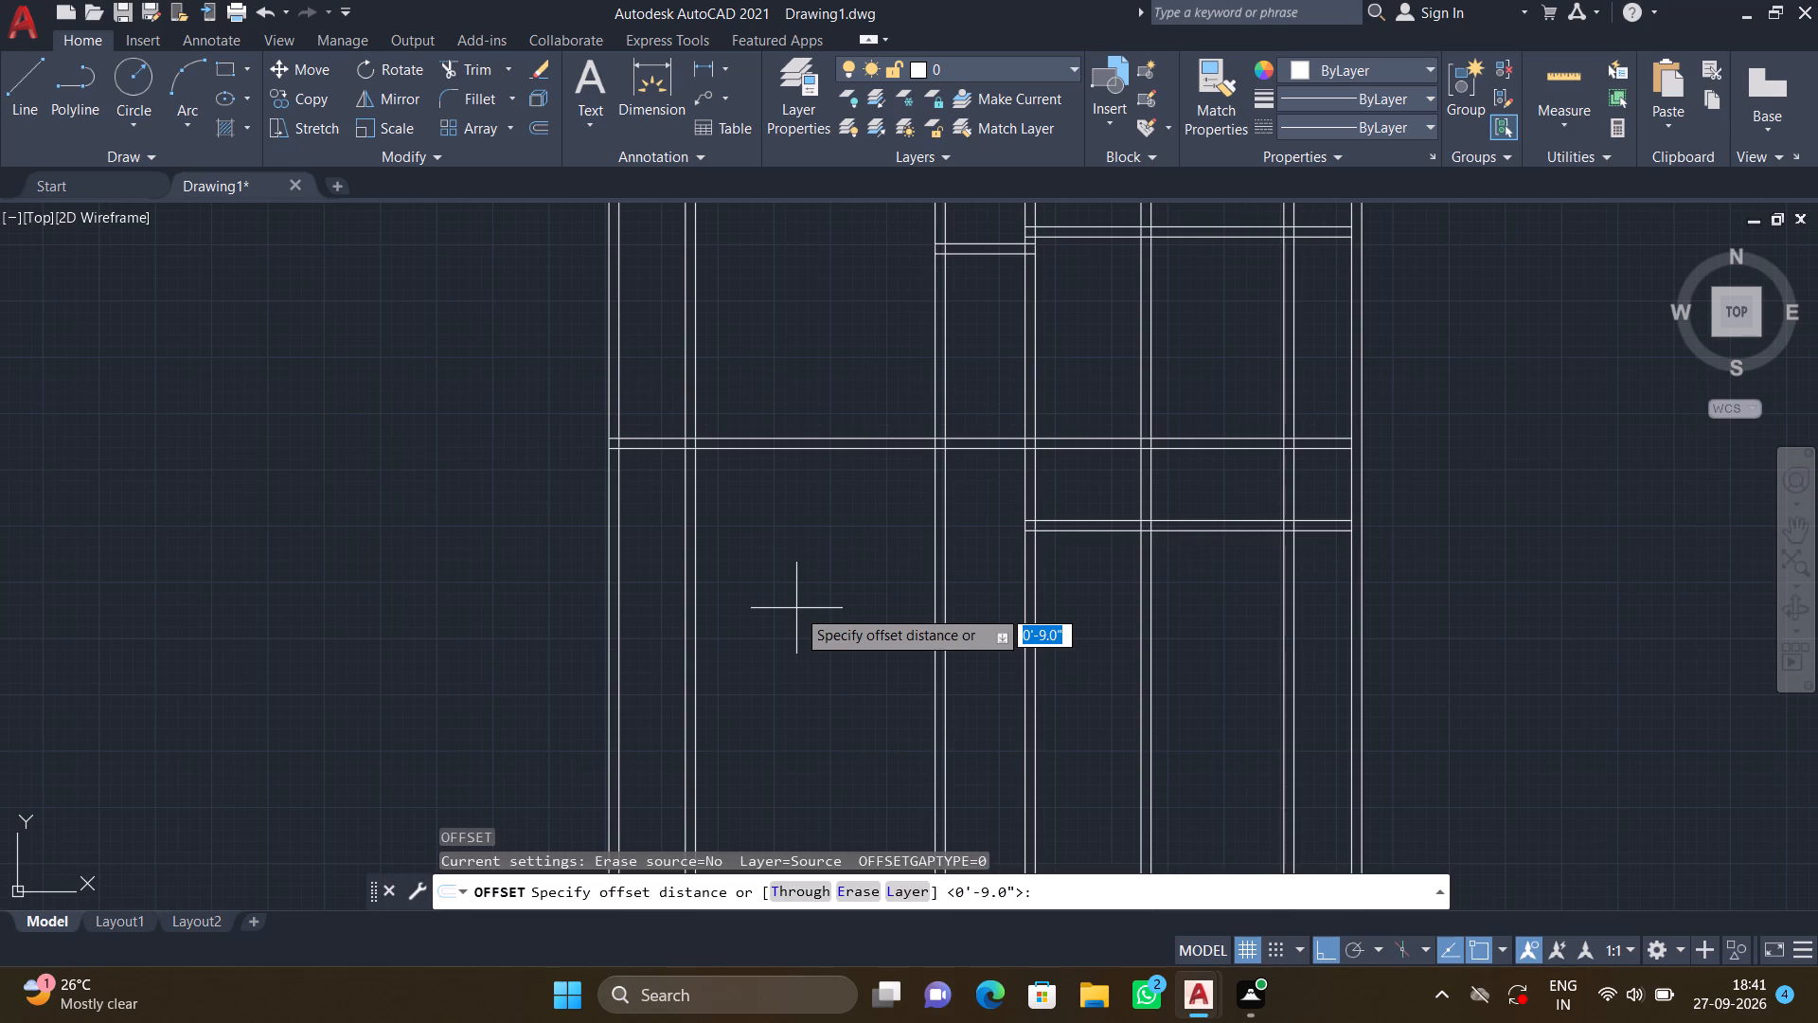
pyautogui.write("13'")
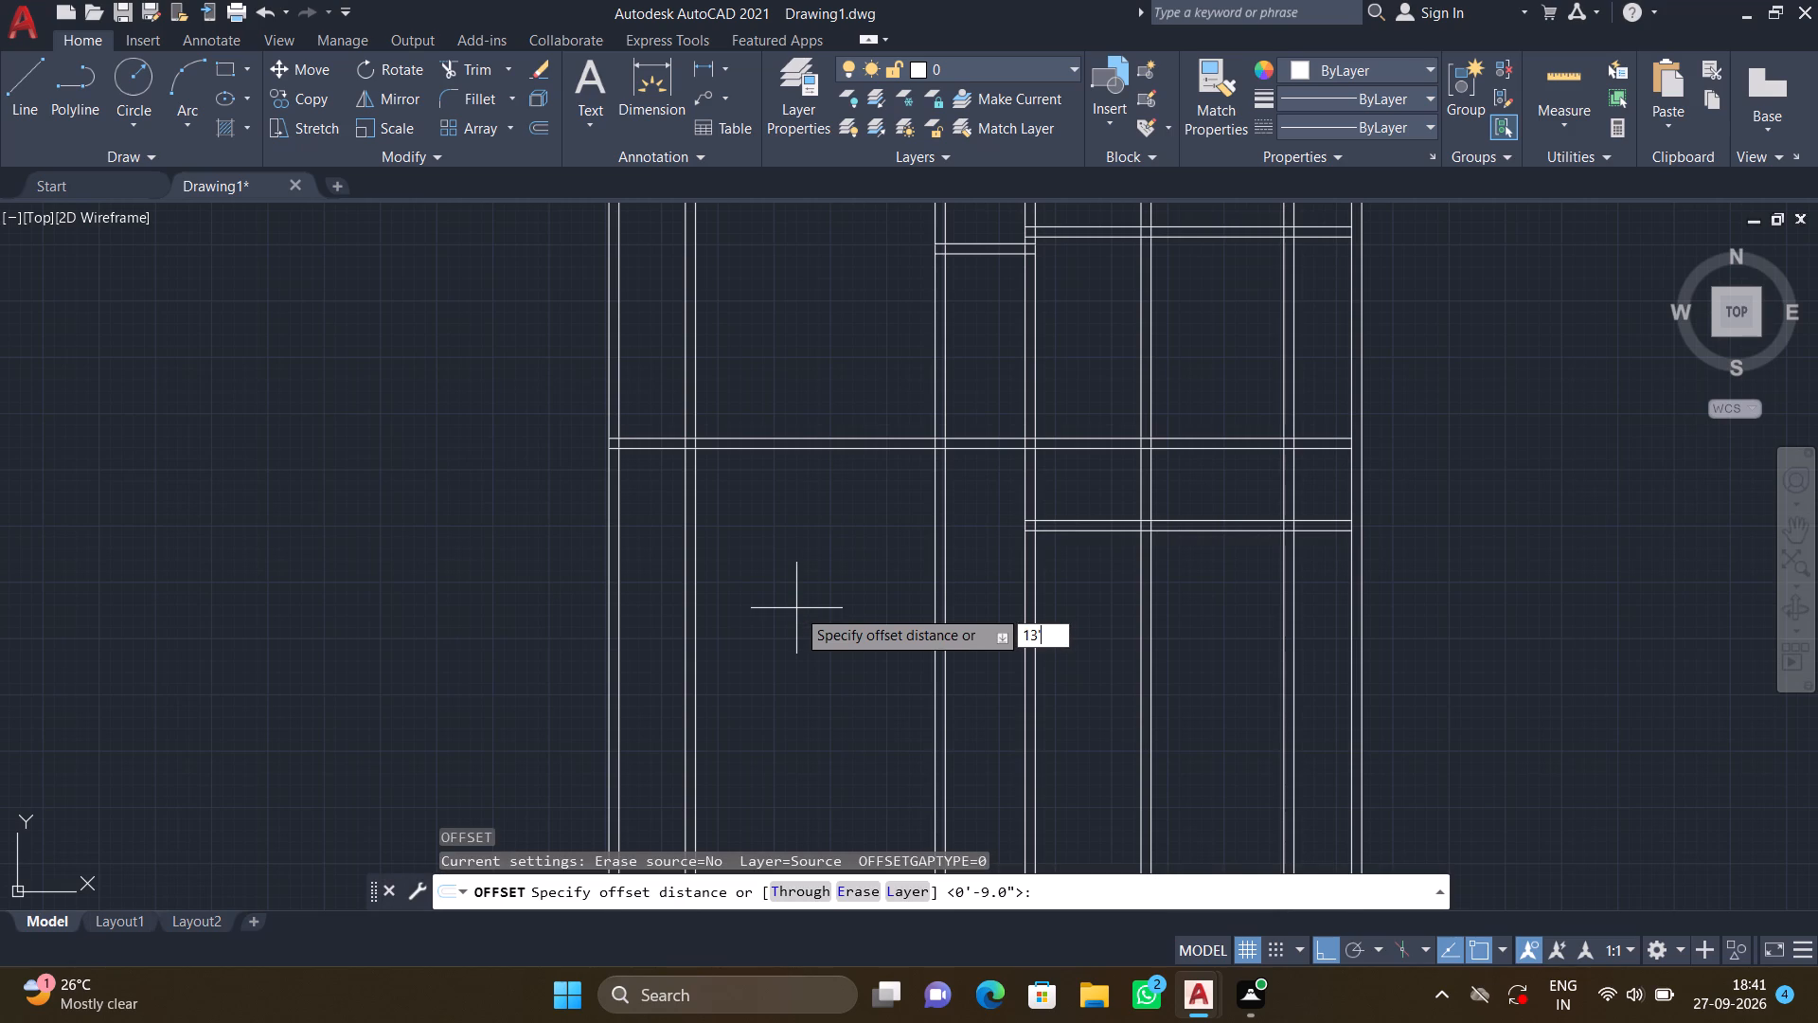
pyautogui.write('5"')
pyautogui.press('Return')
pyautogui.click(775, 446)
pyautogui.click(781, 689)
pyautogui.press('Return')
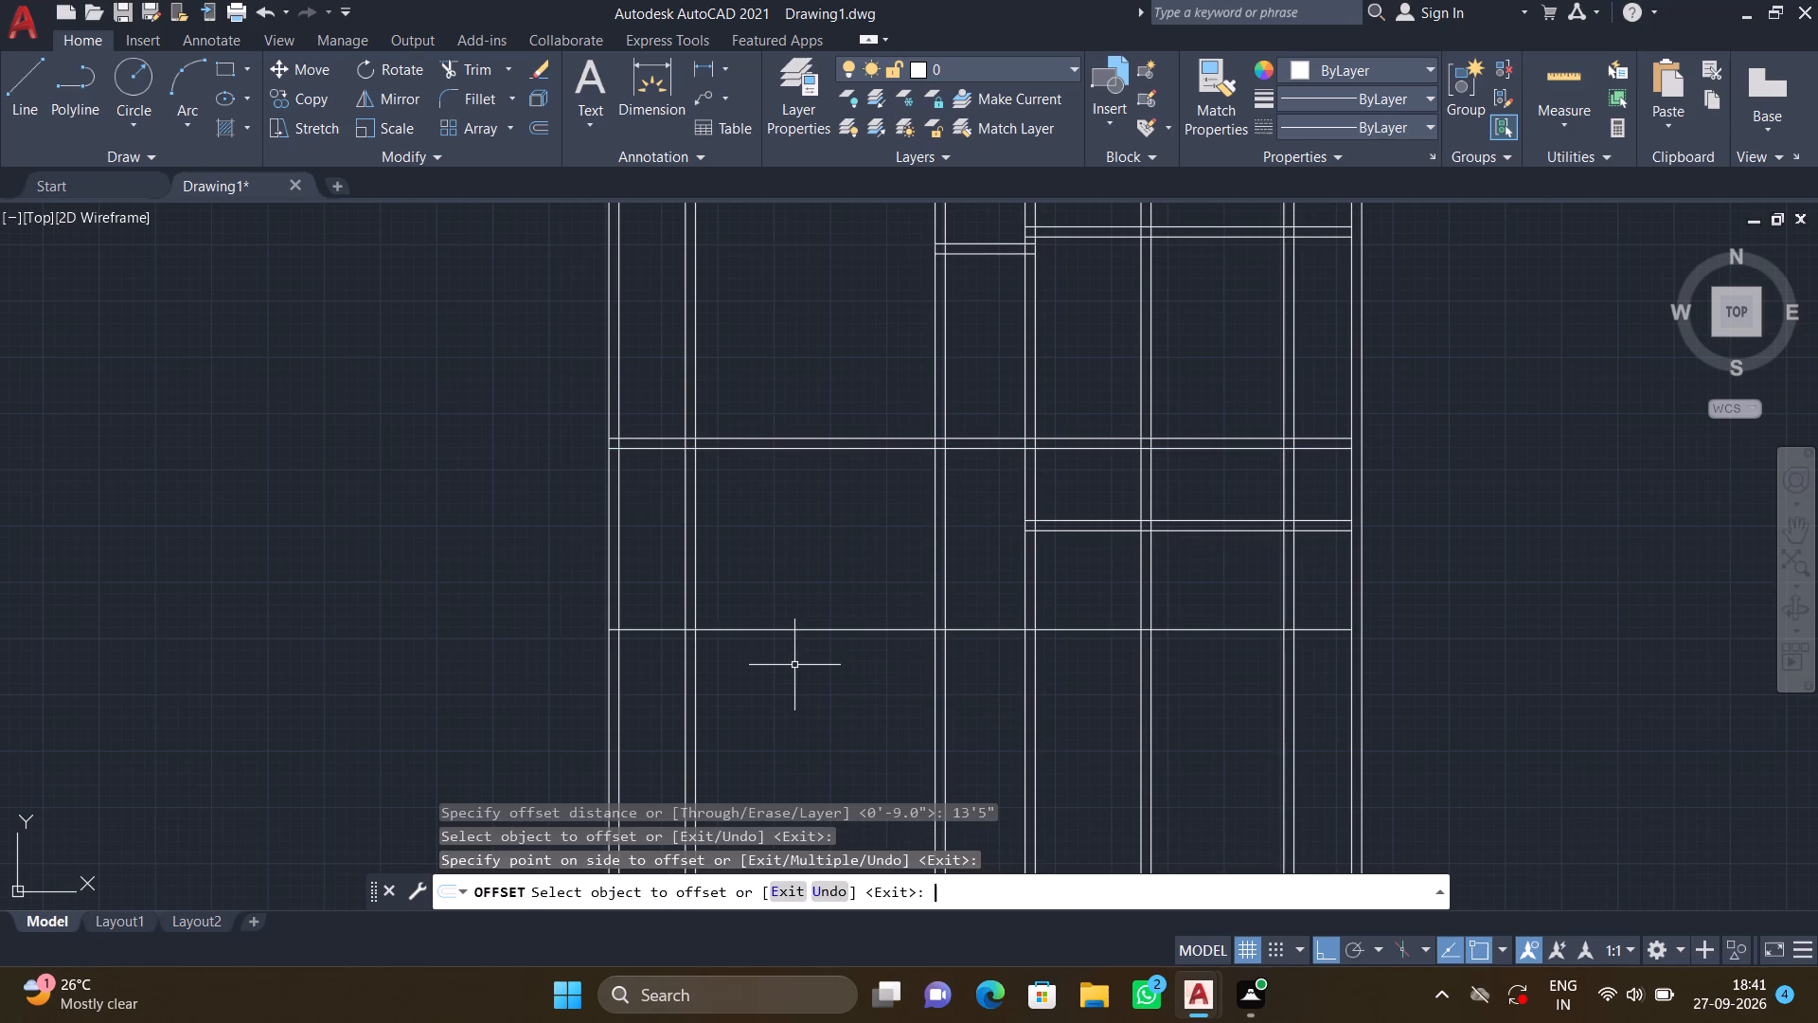
# Offset the new full-width horizontal line 9" to the south to form a double-line wall.
pyautogui.press('o')
pyautogui.press('Return')
pyautogui.write('9"')
pyautogui.press('Return')
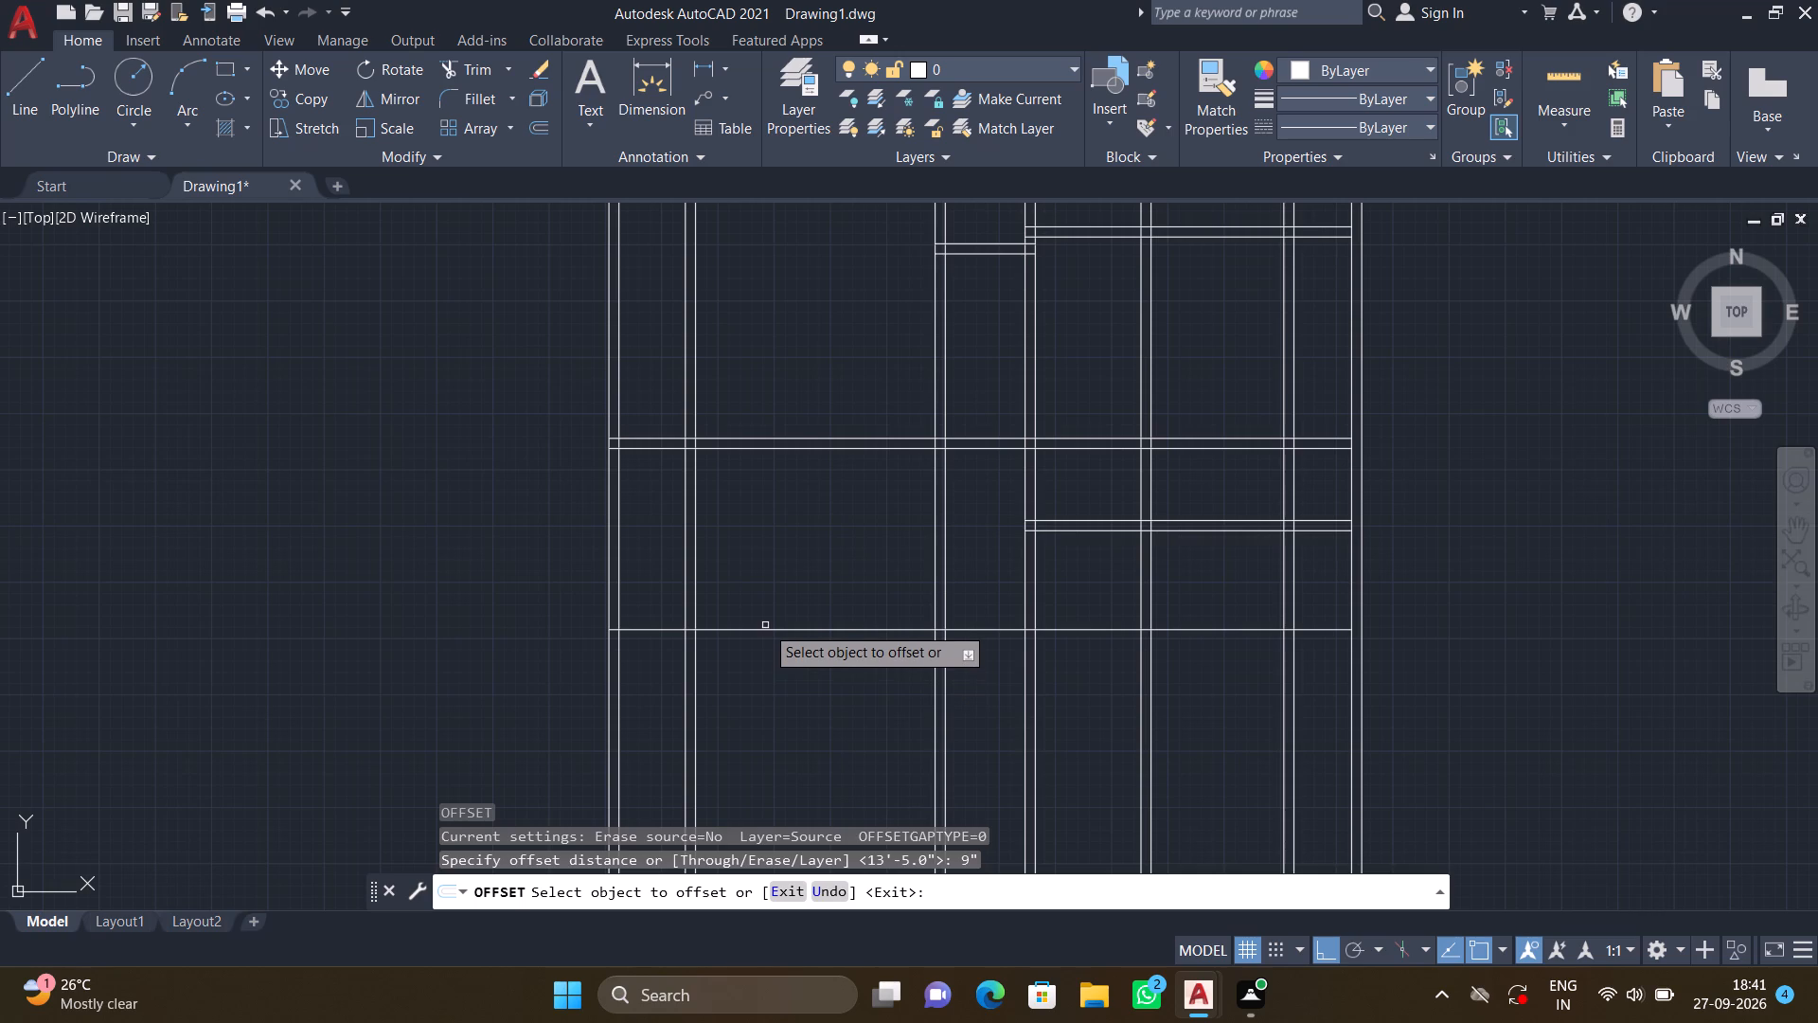
pyautogui.click(767, 626)
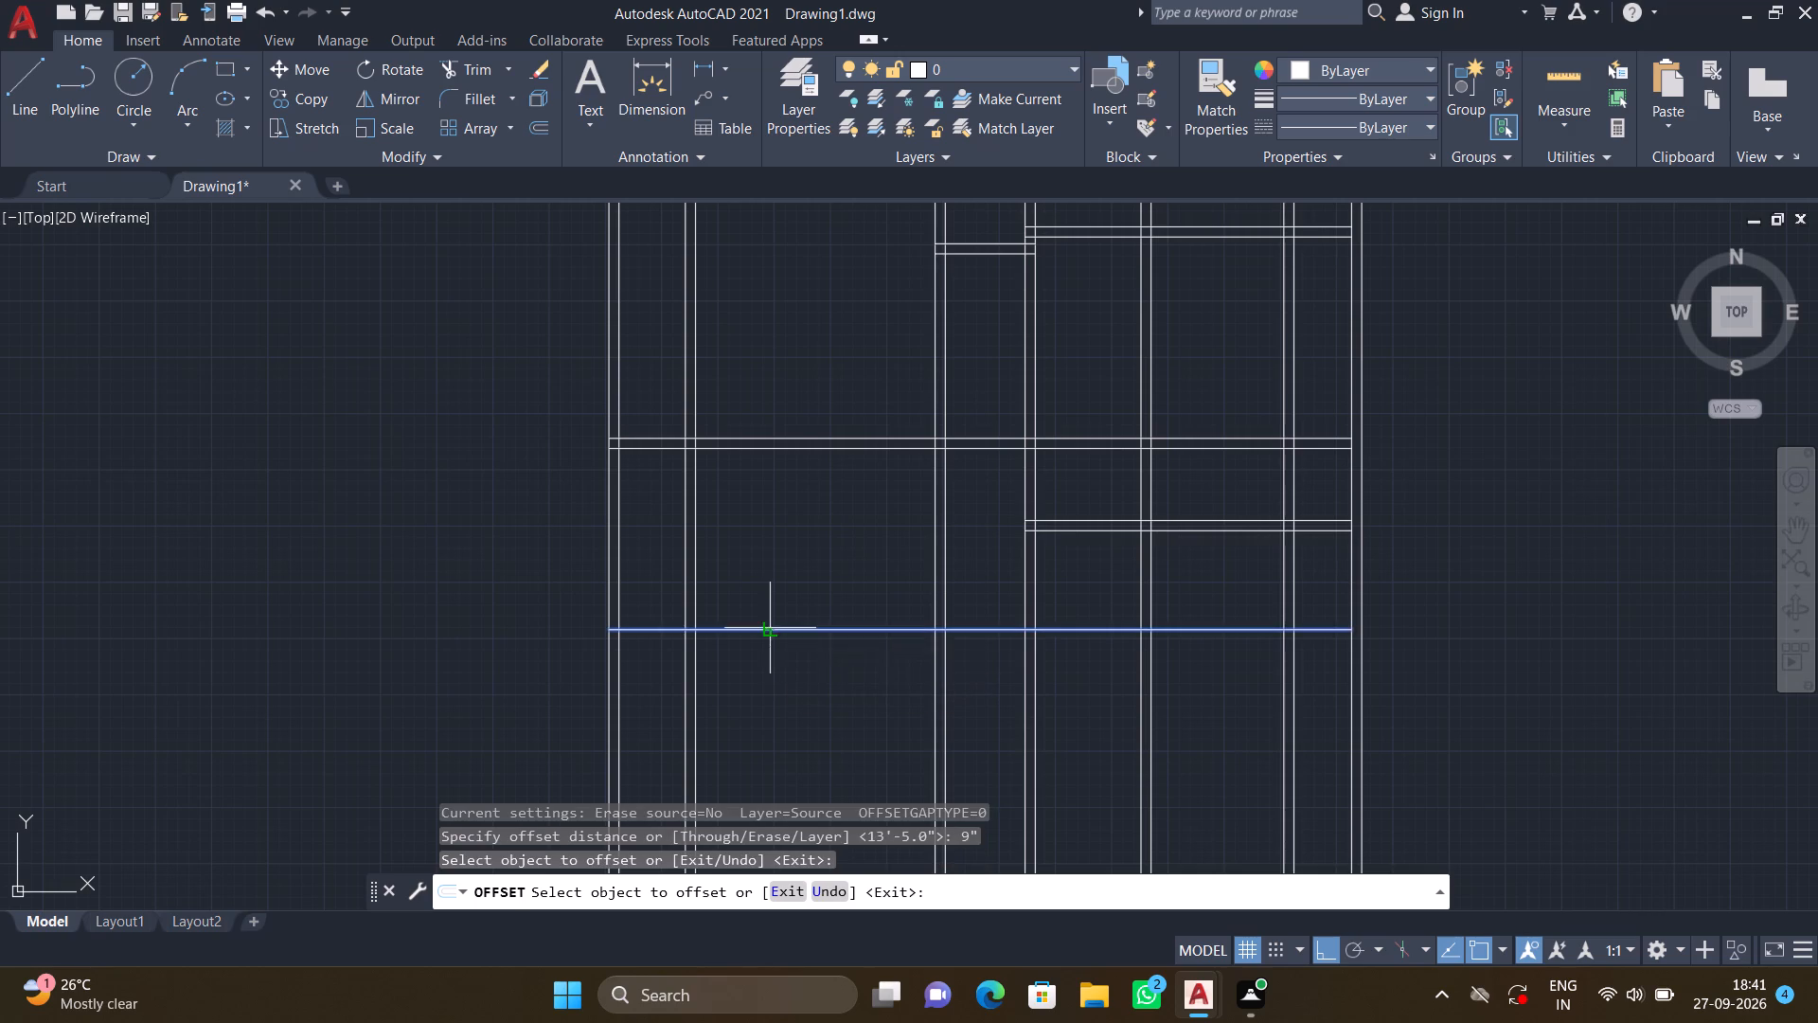
pyautogui.click(770, 628)
pyautogui.click(785, 699)
pyautogui.press('Return')
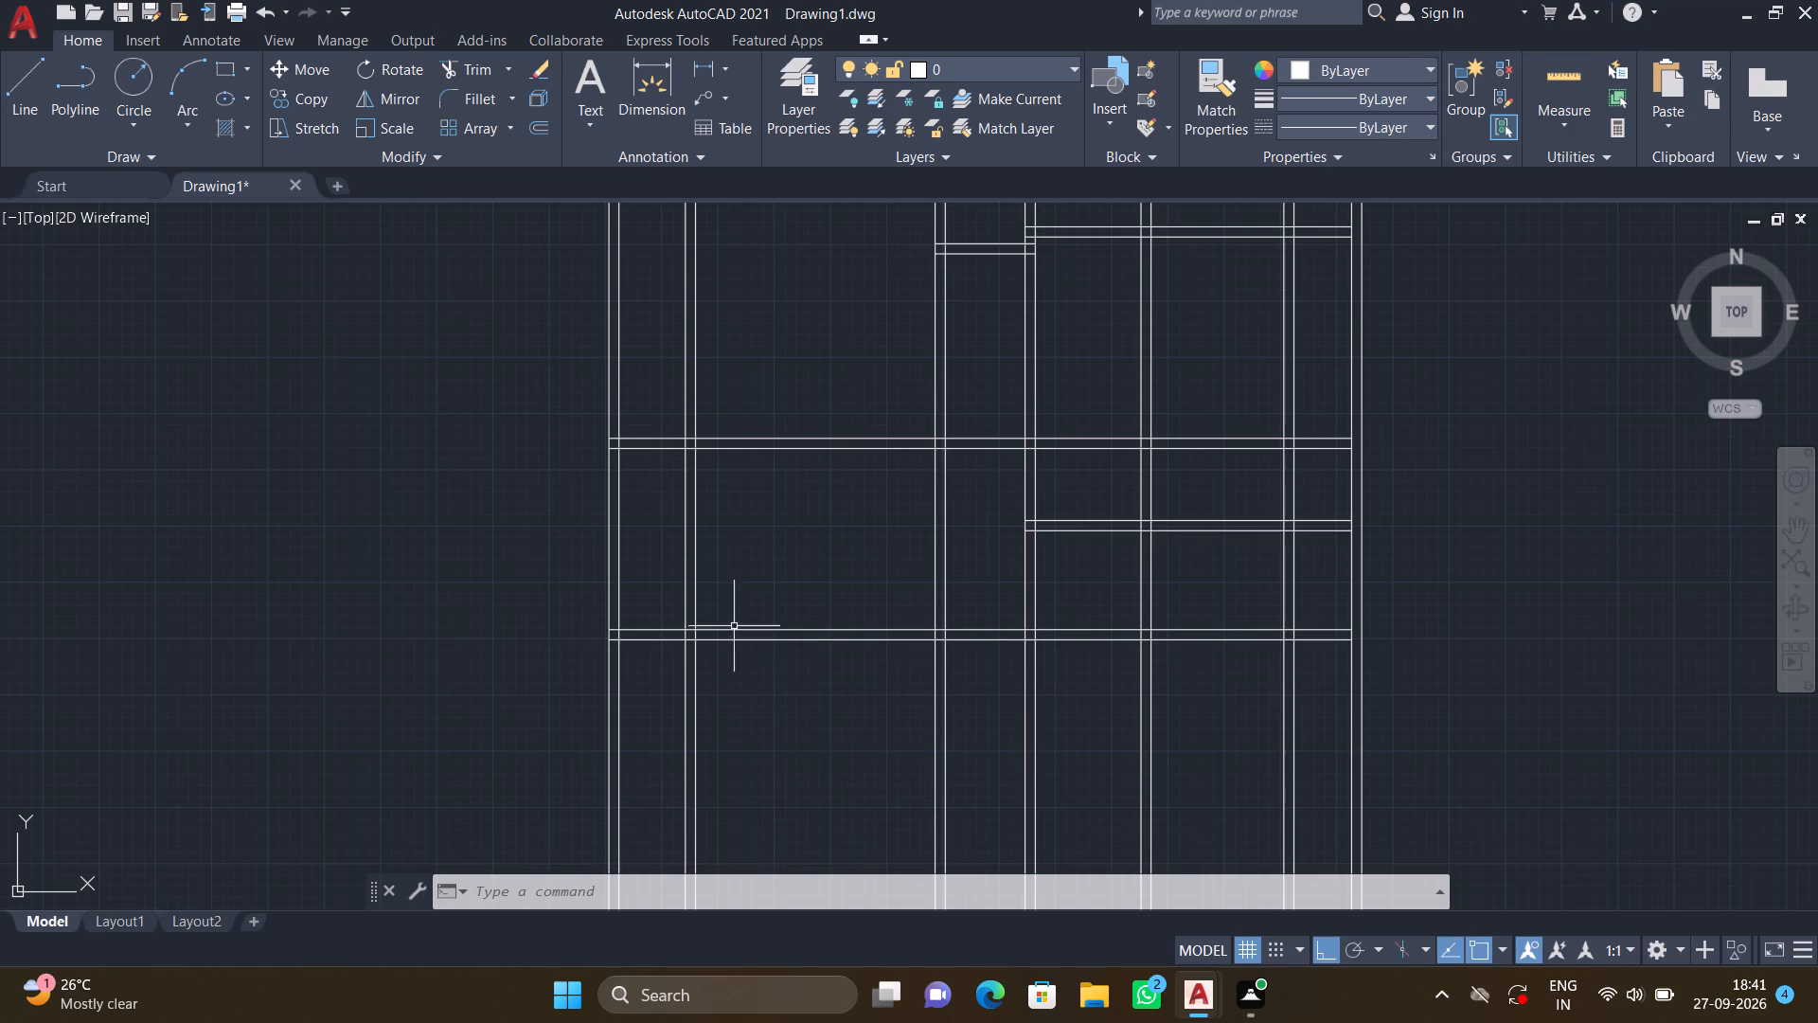
# Trim both lines of the second vertical wall from the west between the two southernmost full-width horizontal walls.
pyautogui.press('t')
pyautogui.press('r')
pyautogui.press('Return')
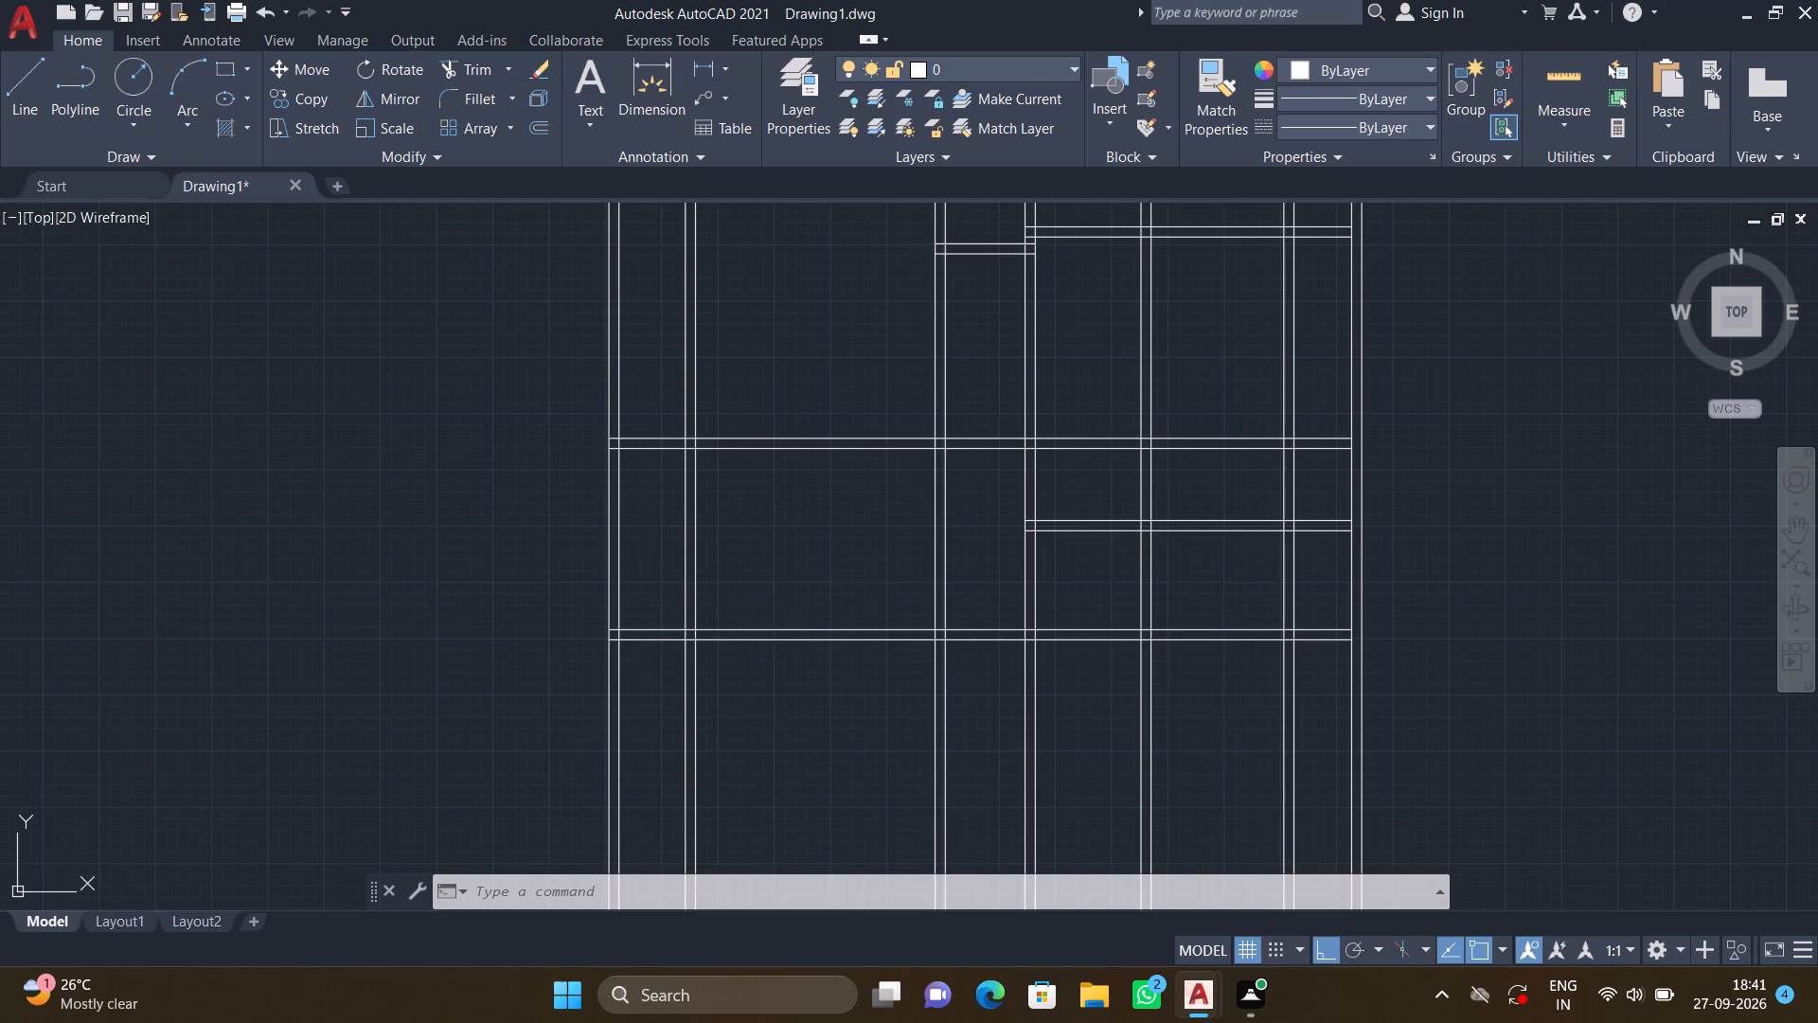
pyautogui.click(705, 557)
pyautogui.click(667, 549)
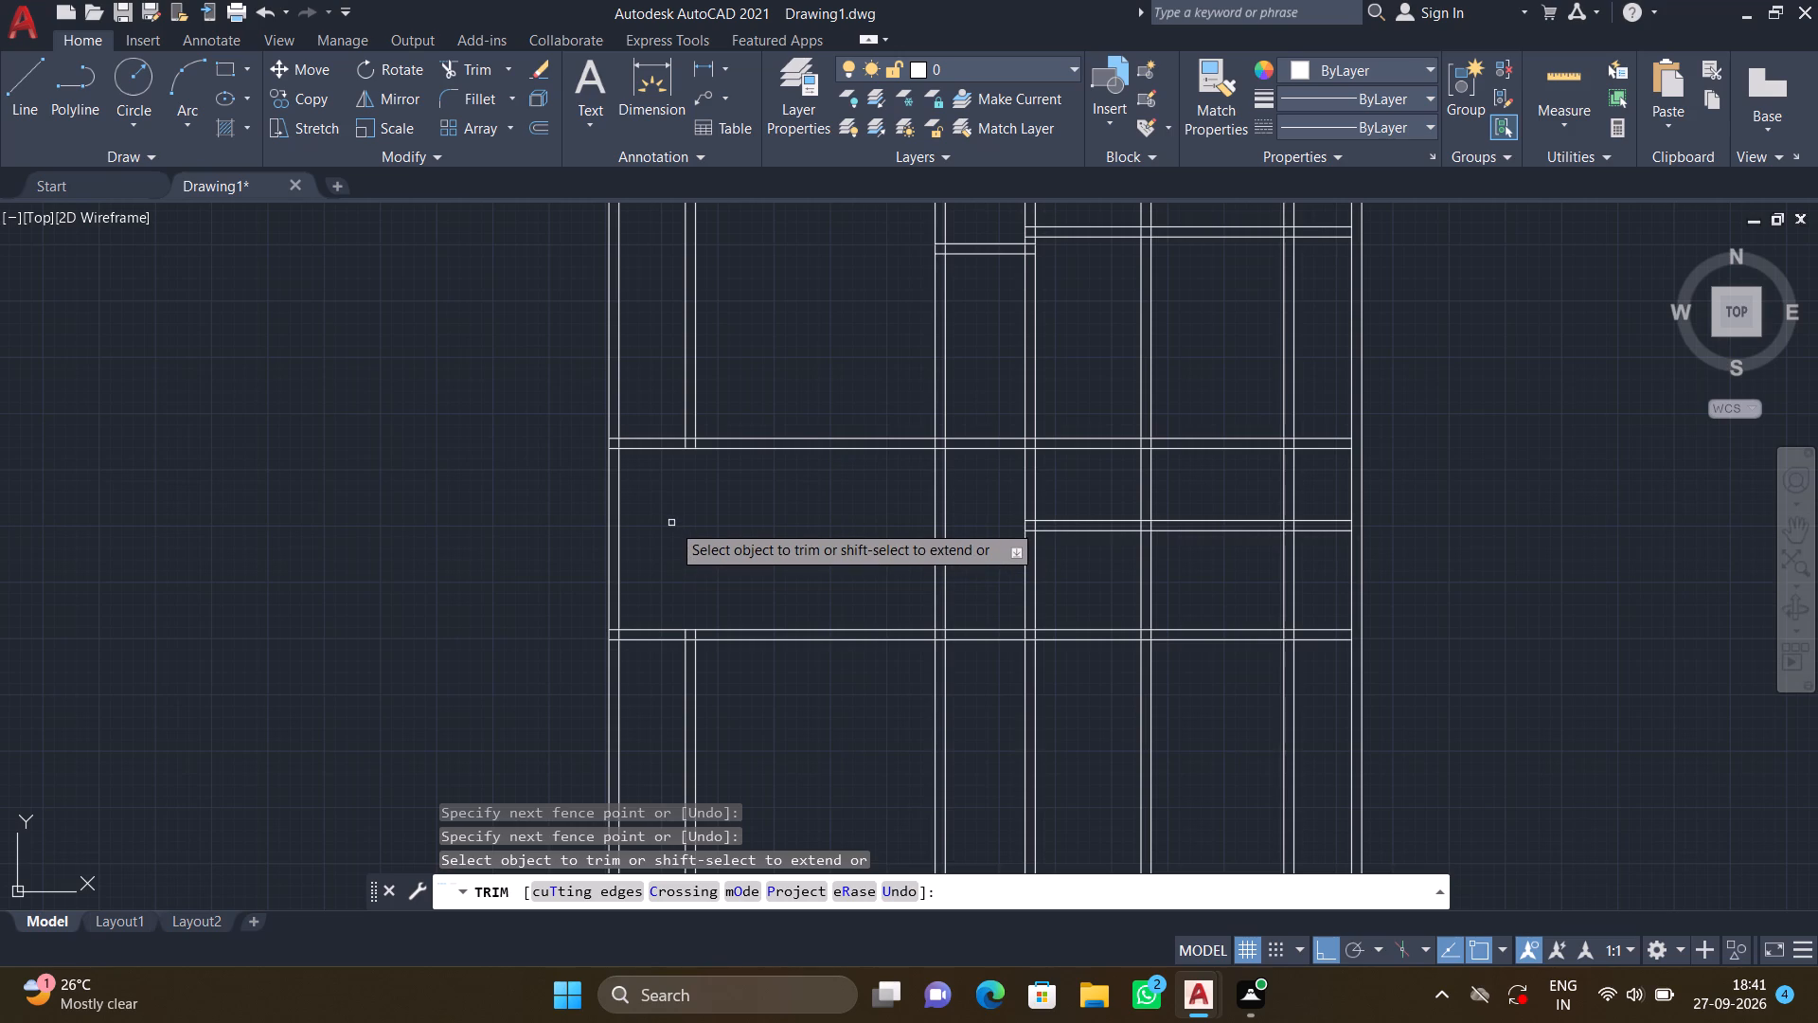
# Trim all interior vertical double-line walls south of the new full-width horizontal wall, keeping the outer walls.
pyautogui.scroll(-2, 673, 524)
pyautogui.moveTo(685, 535); pyautogui.dragTo(685, 491, button='middle')
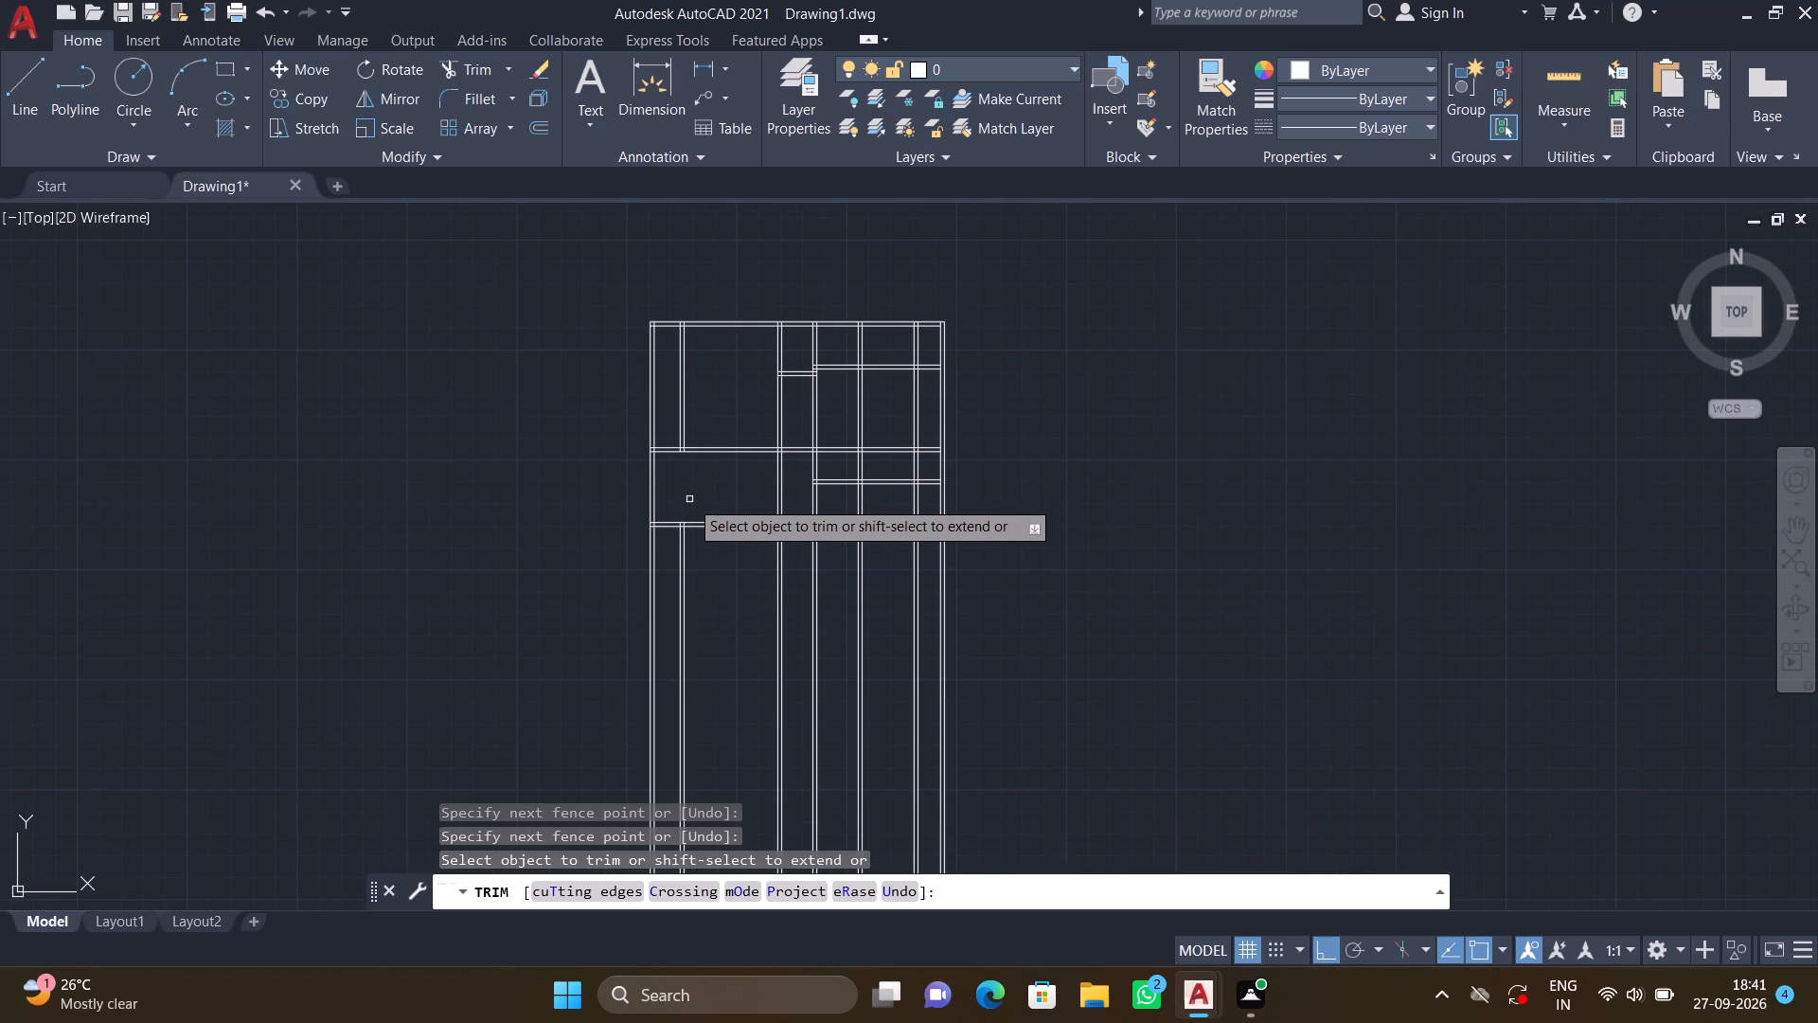
pyautogui.scroll(1, 702, 619)
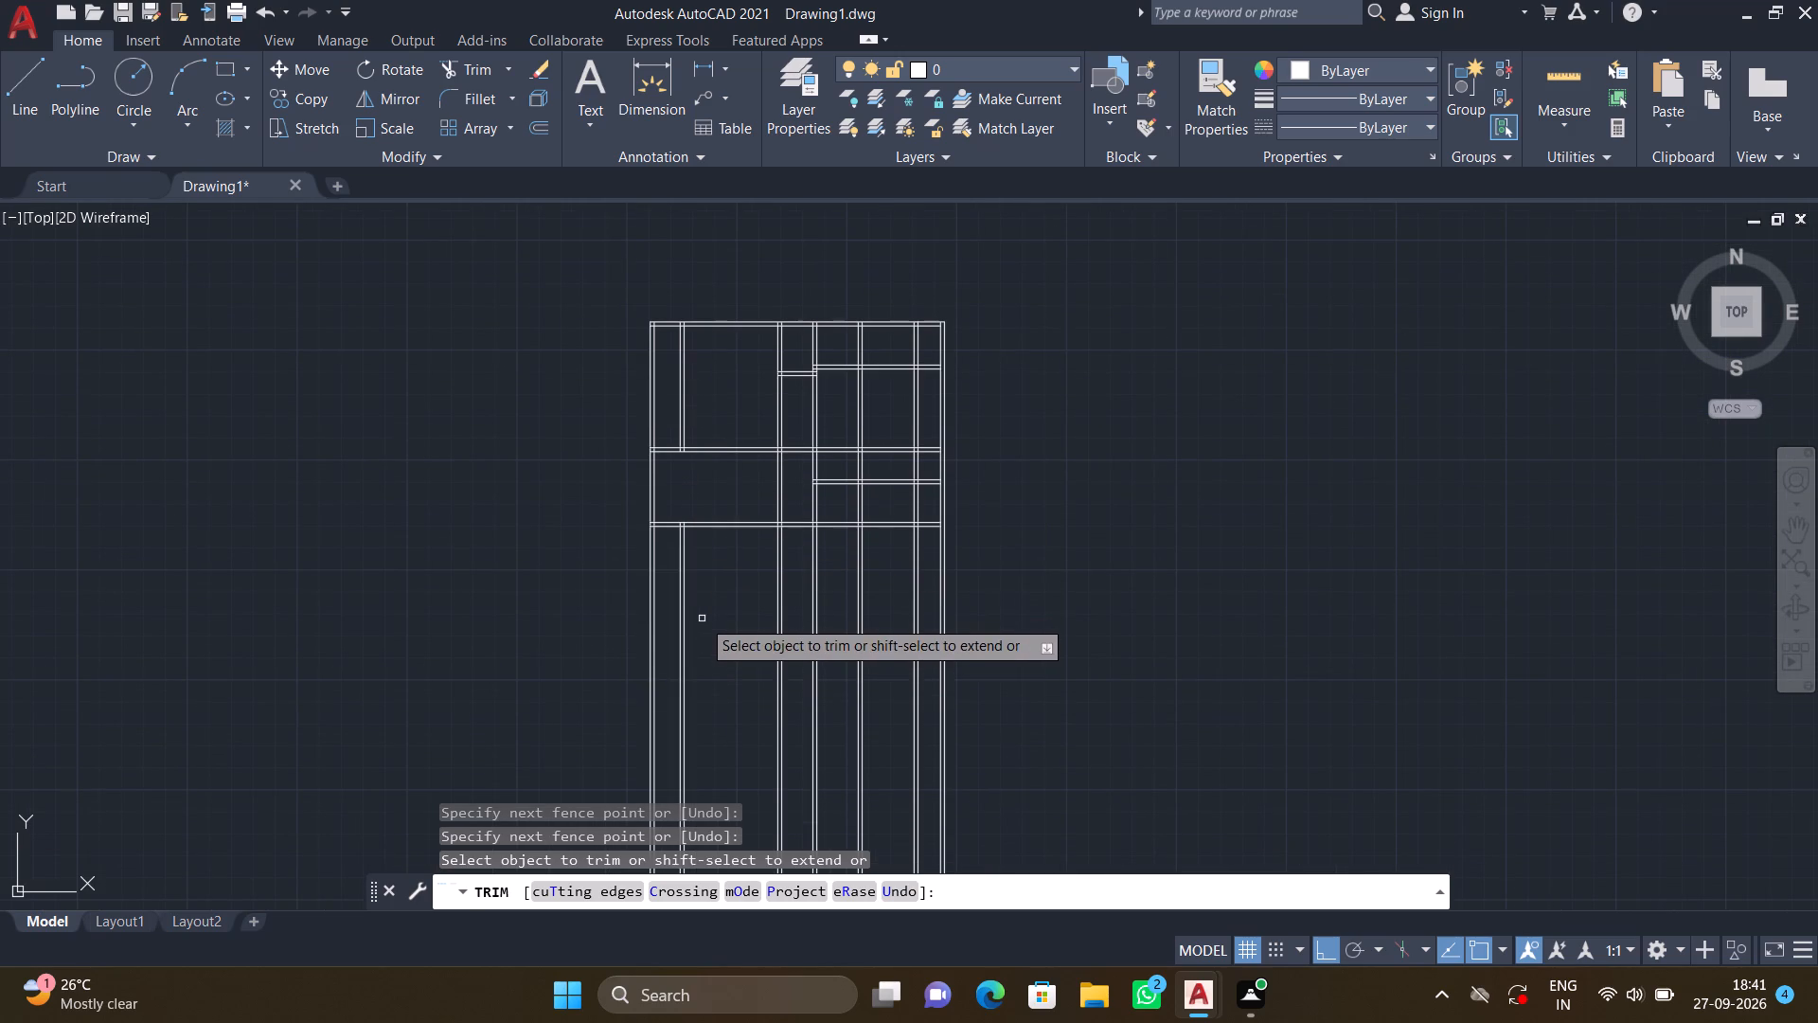
pyautogui.scroll(1, 702, 619)
pyautogui.click(685, 595)
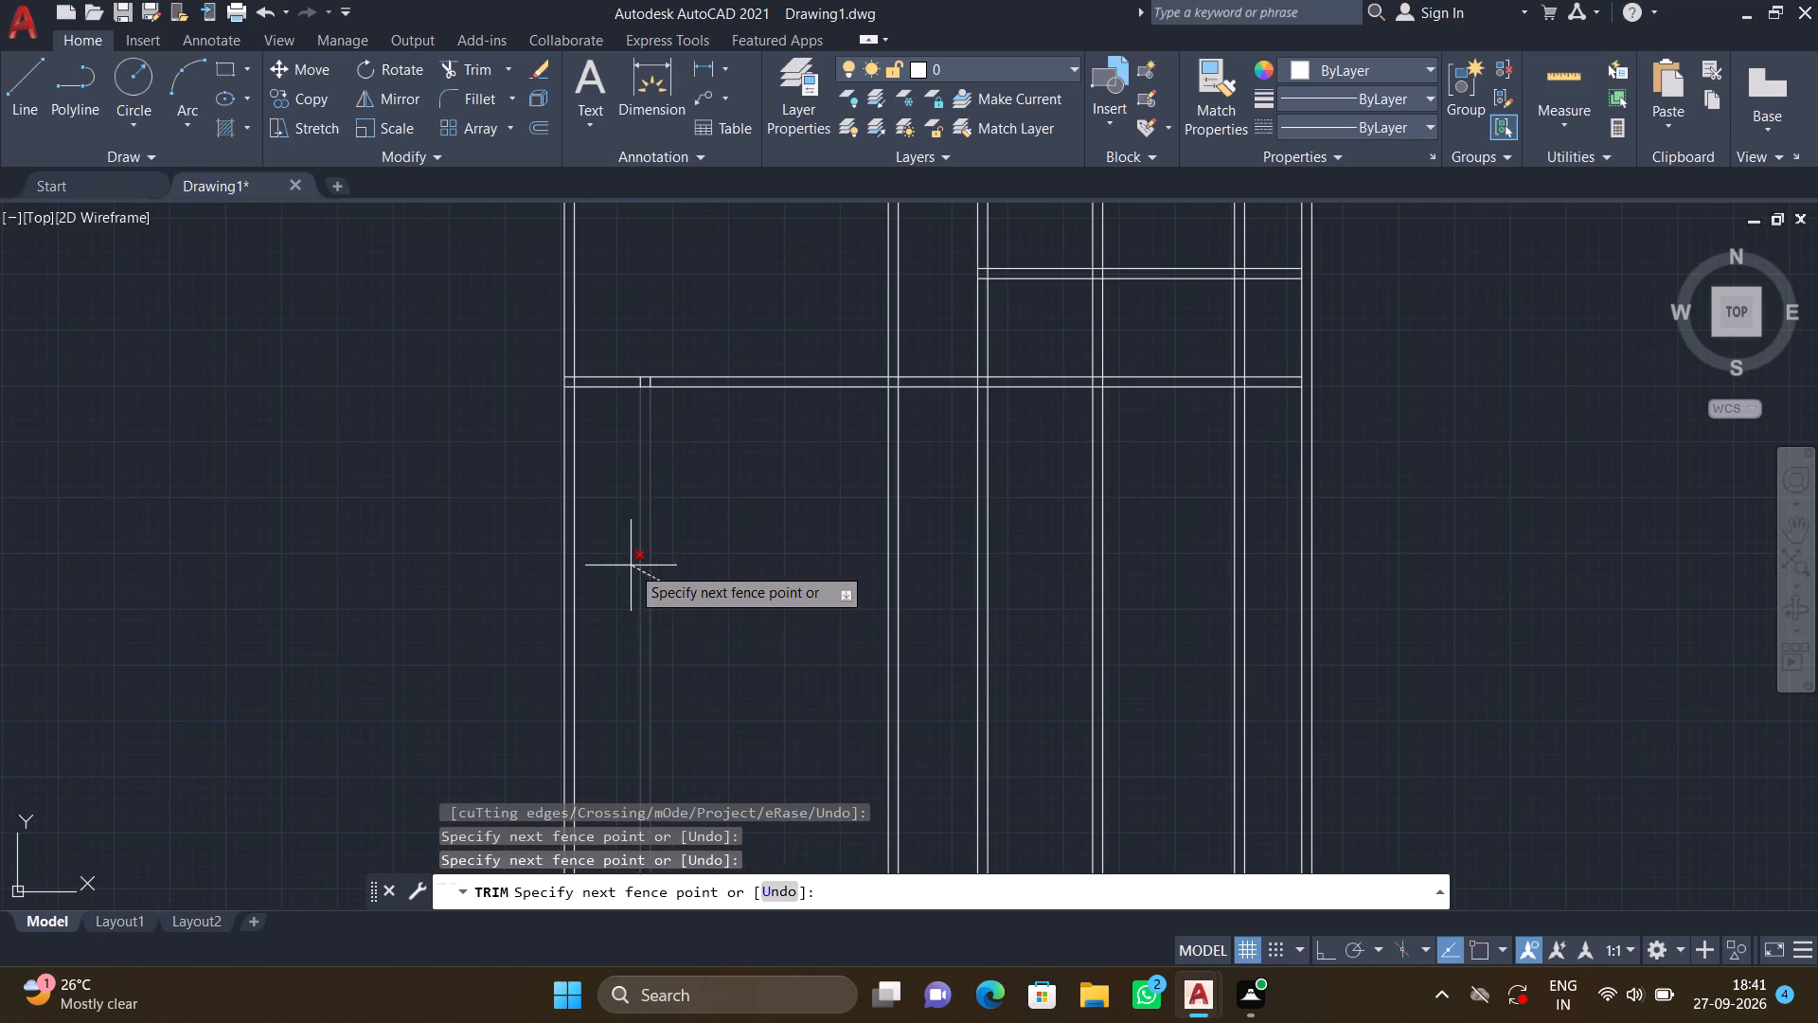
pyautogui.click(631, 565)
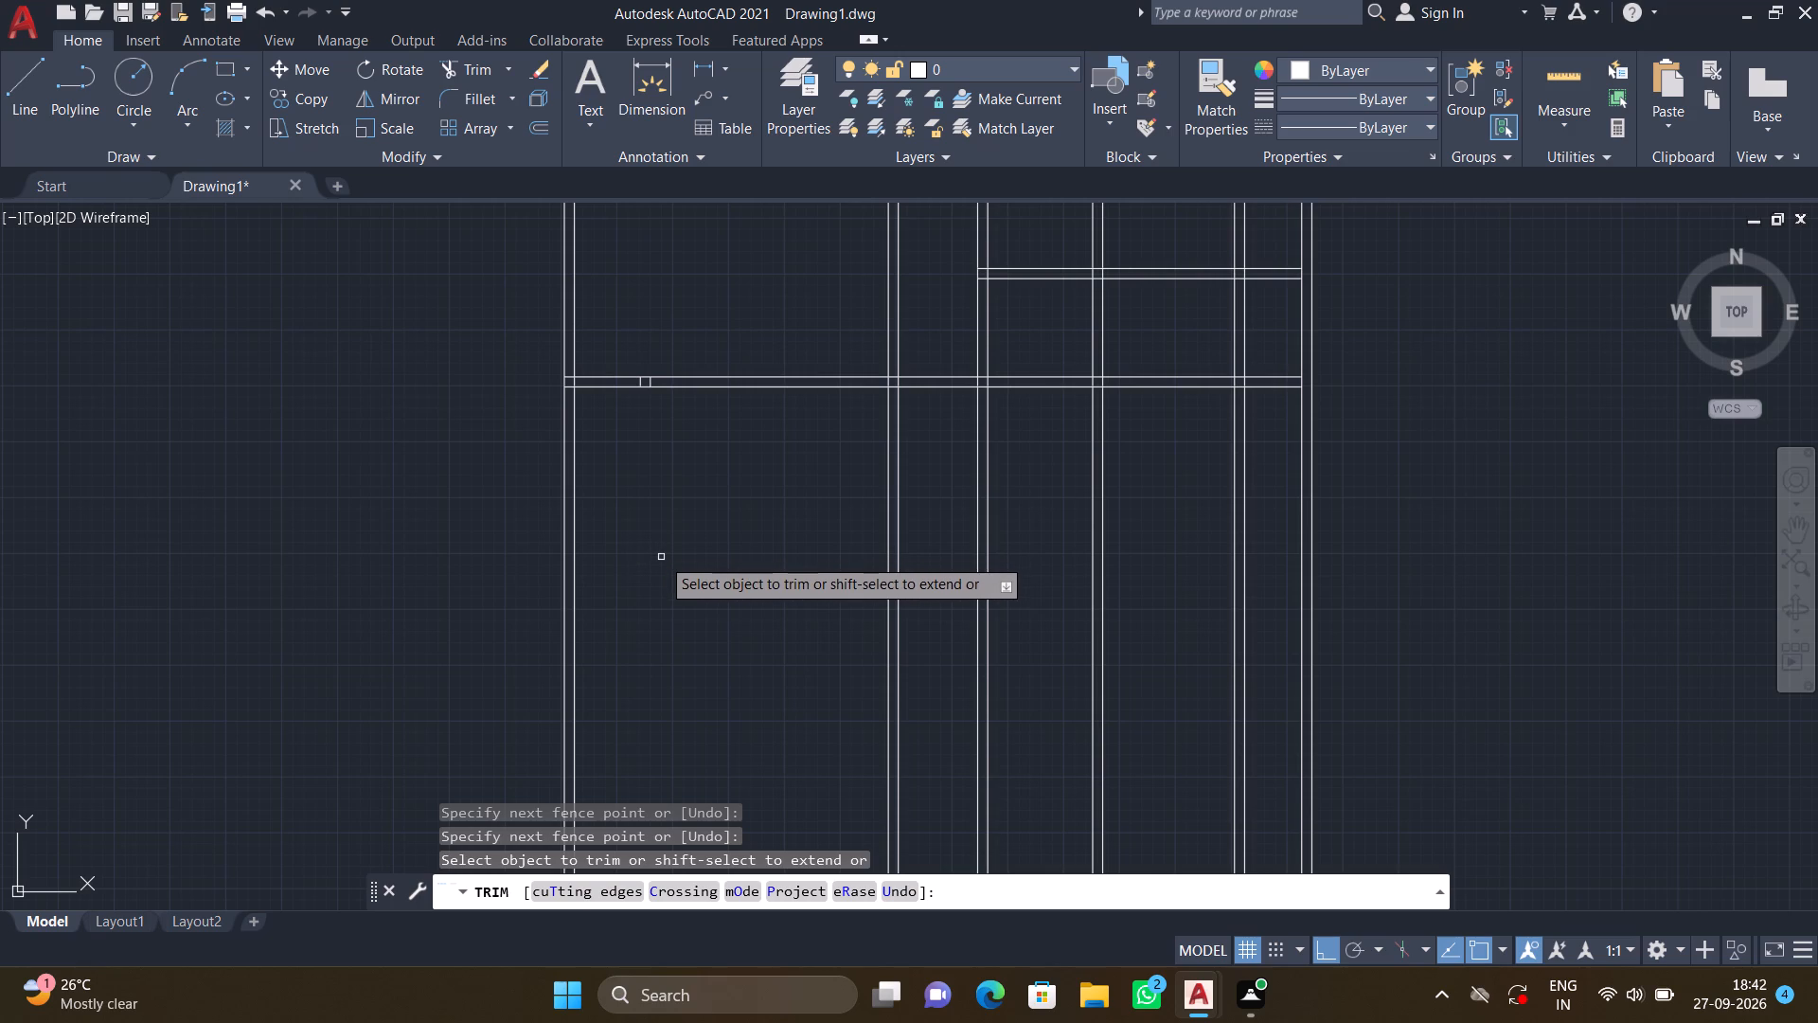
pyautogui.moveTo(843, 534); pyautogui.dragTo(841, 534, button='middle')
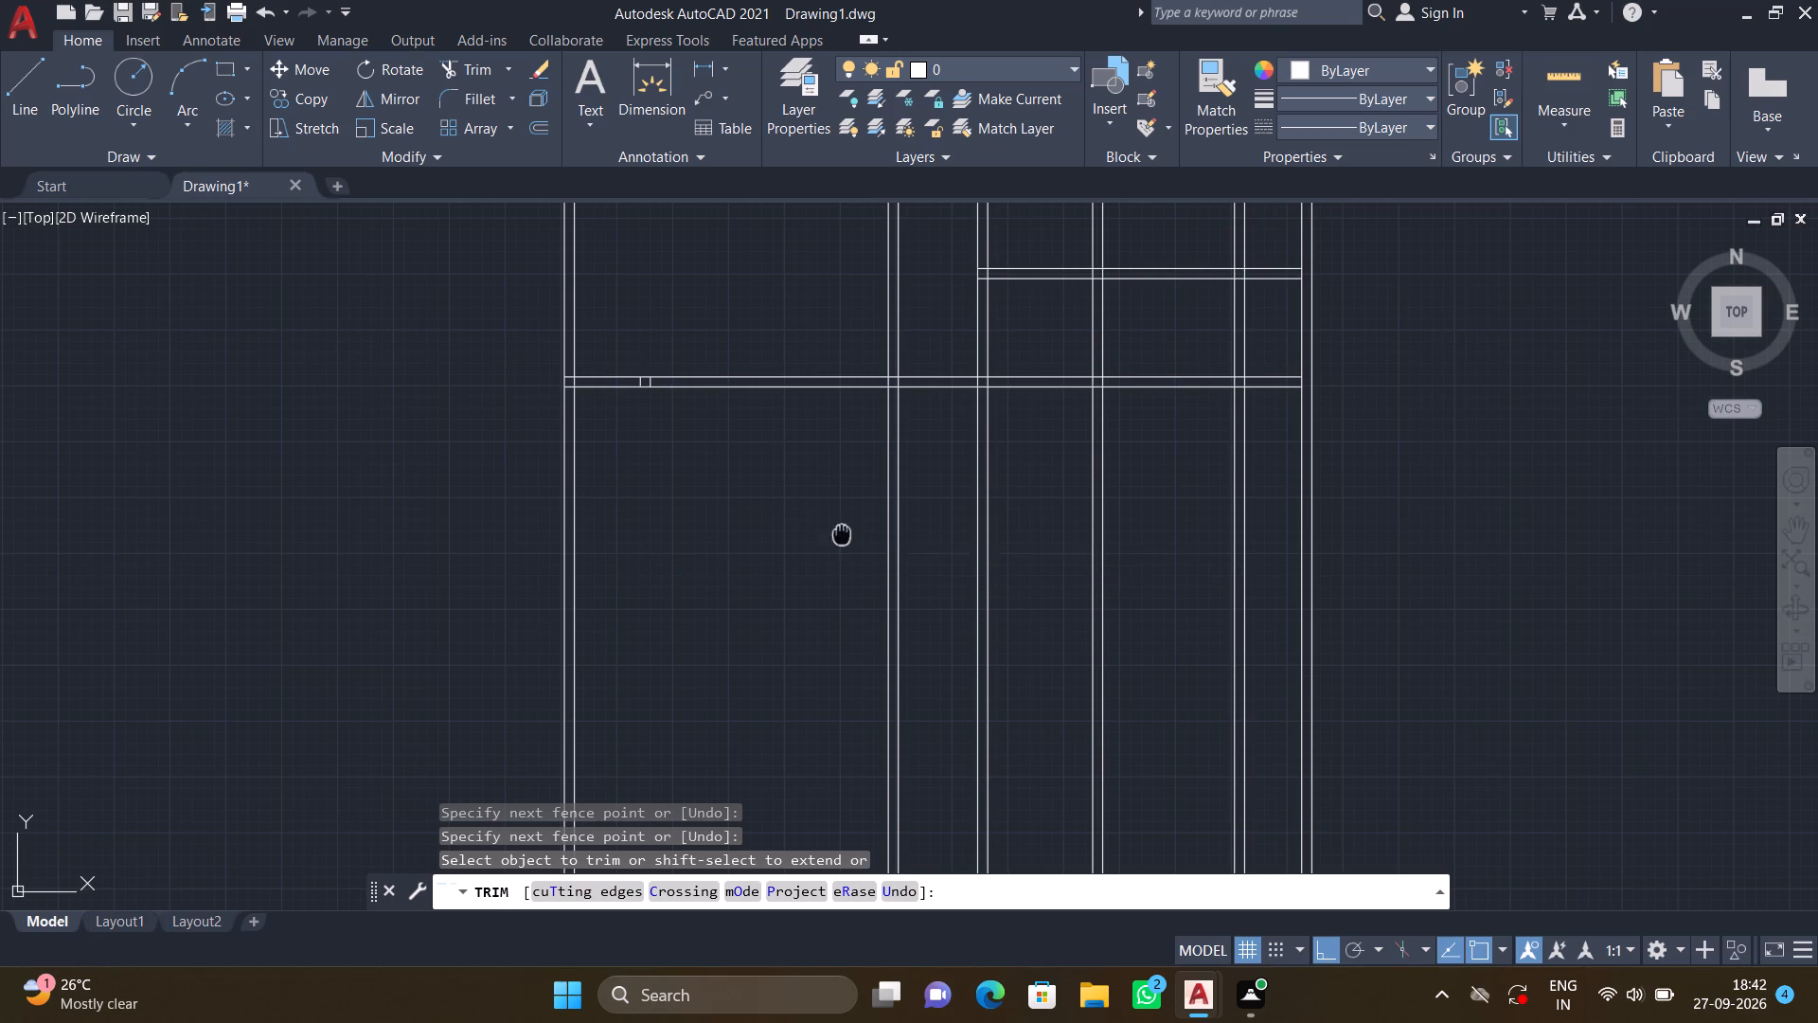
pyautogui.moveTo(841, 534); pyautogui.dragTo(691, 501, button='middle')
pyautogui.click(726, 490)
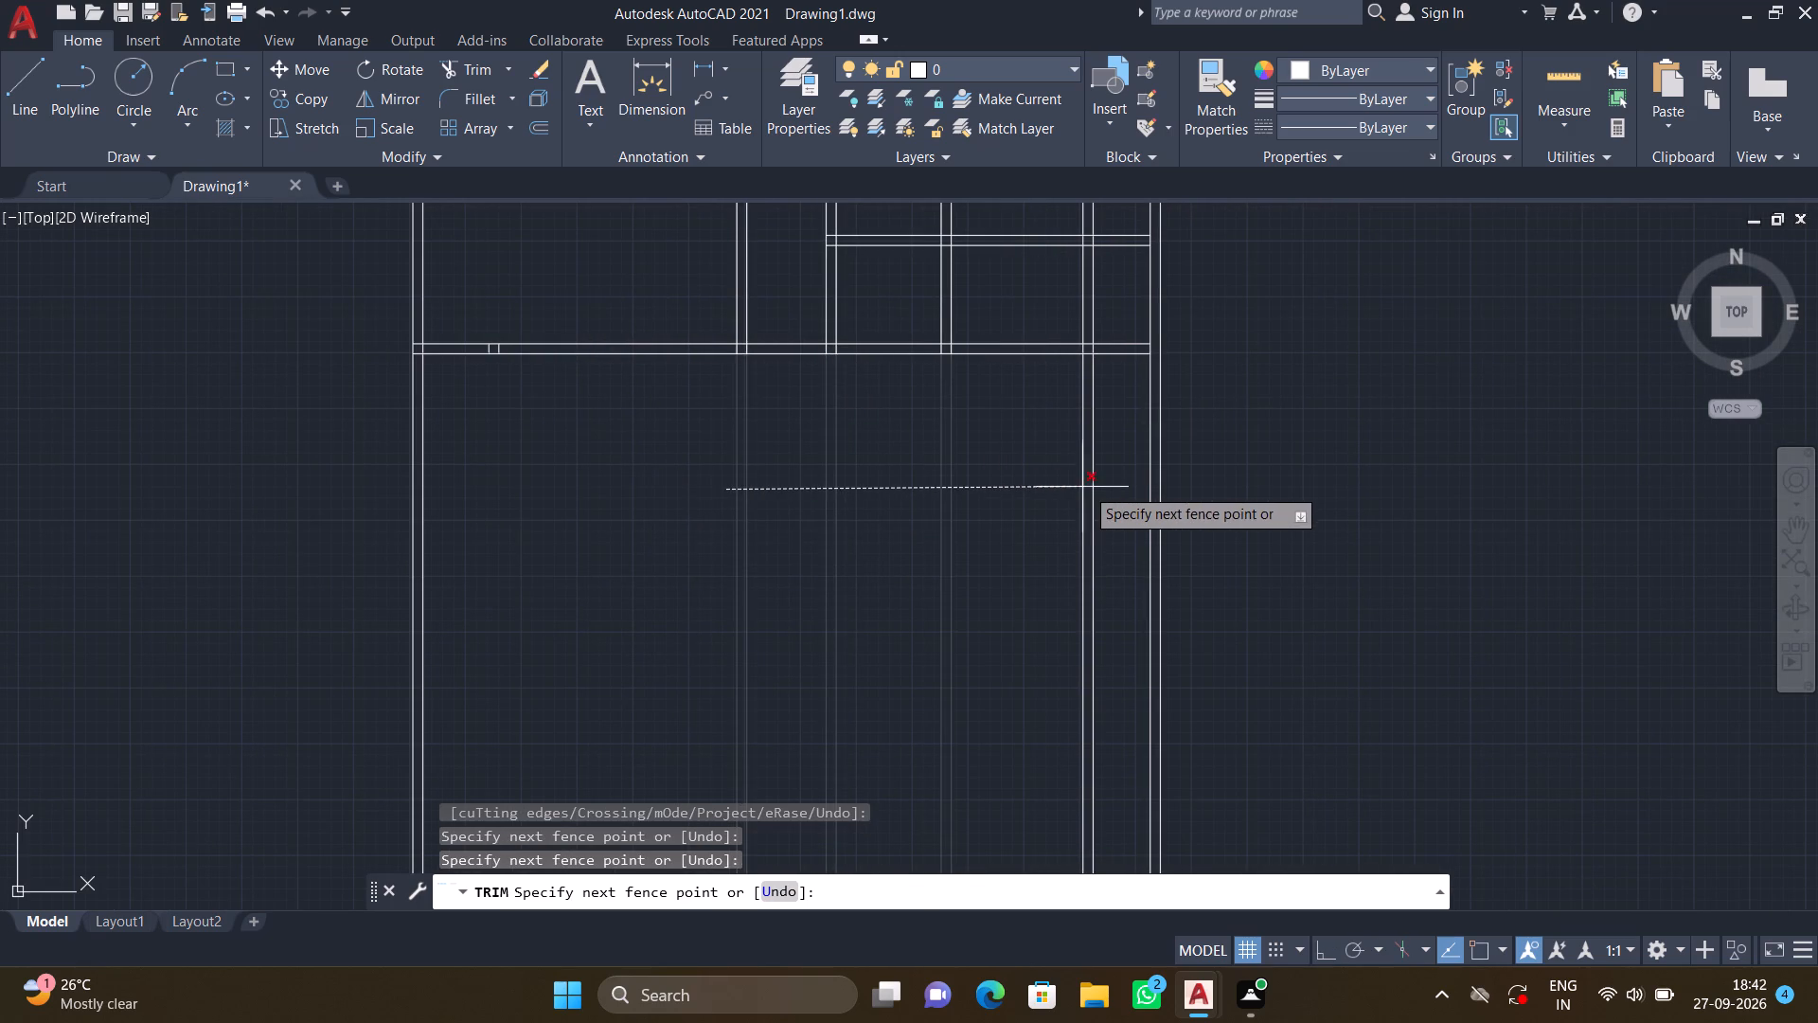
pyautogui.click(1104, 494)
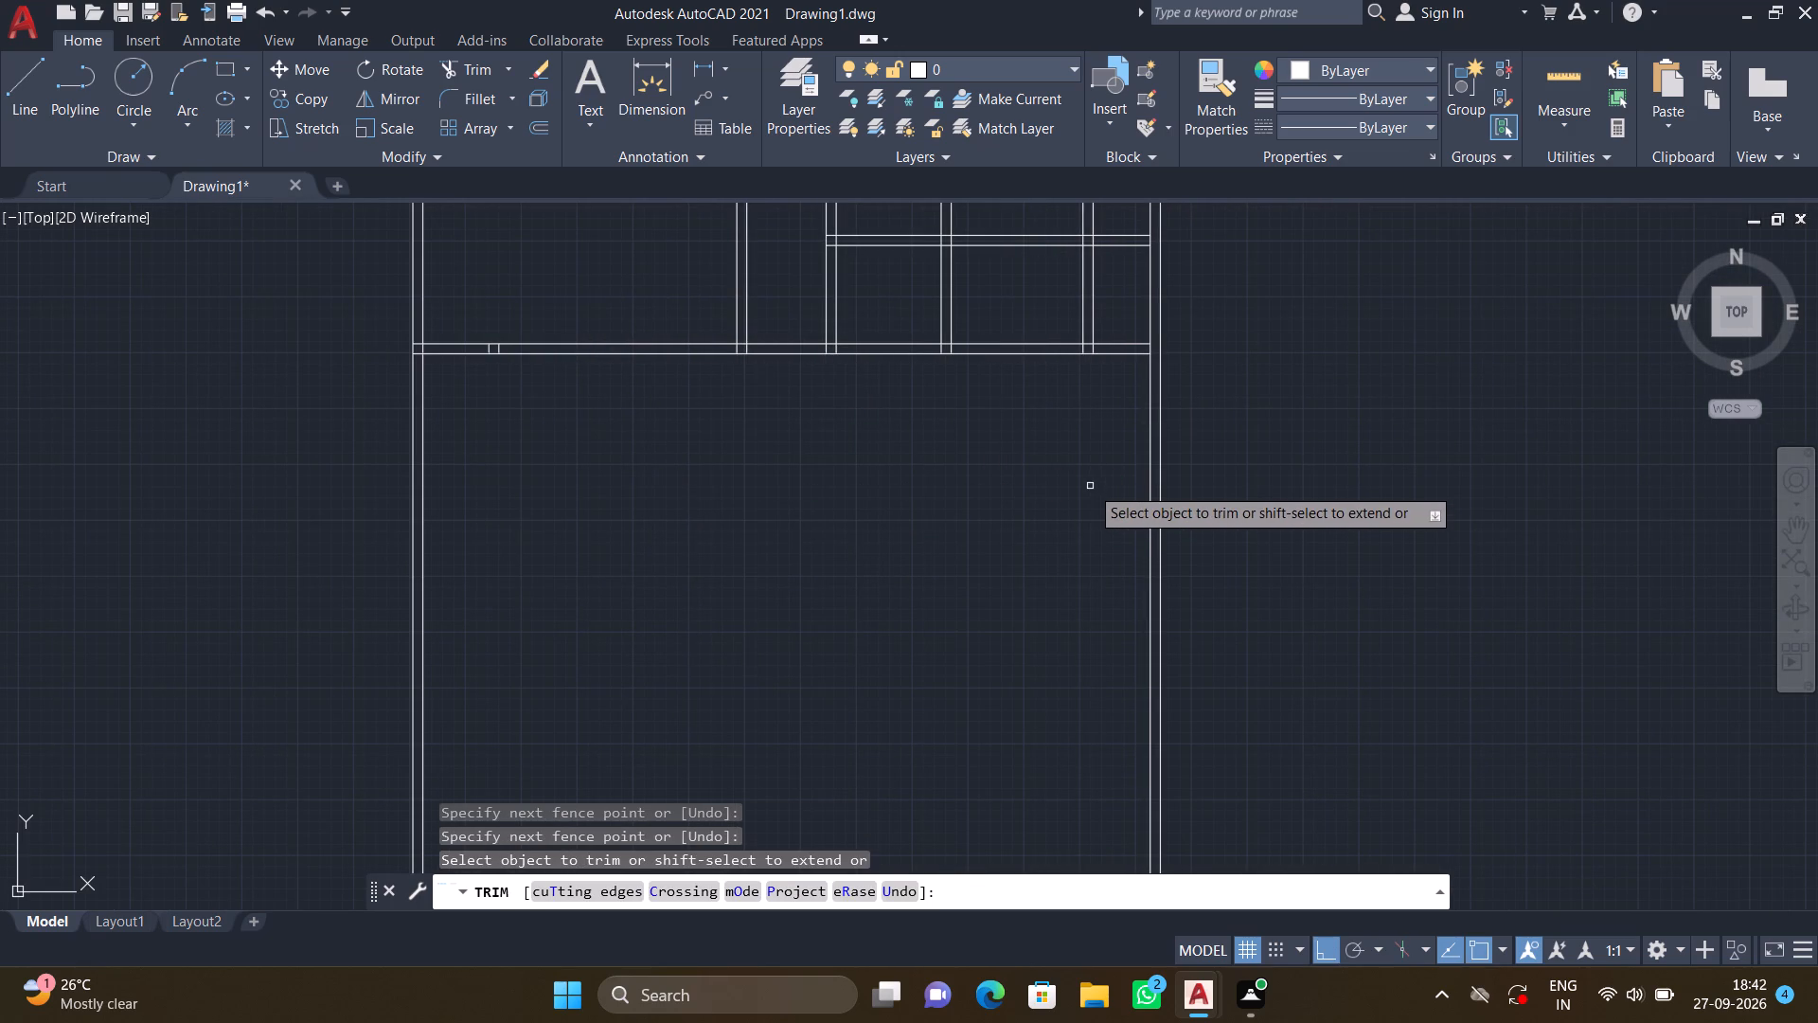
pyautogui.press('Return')
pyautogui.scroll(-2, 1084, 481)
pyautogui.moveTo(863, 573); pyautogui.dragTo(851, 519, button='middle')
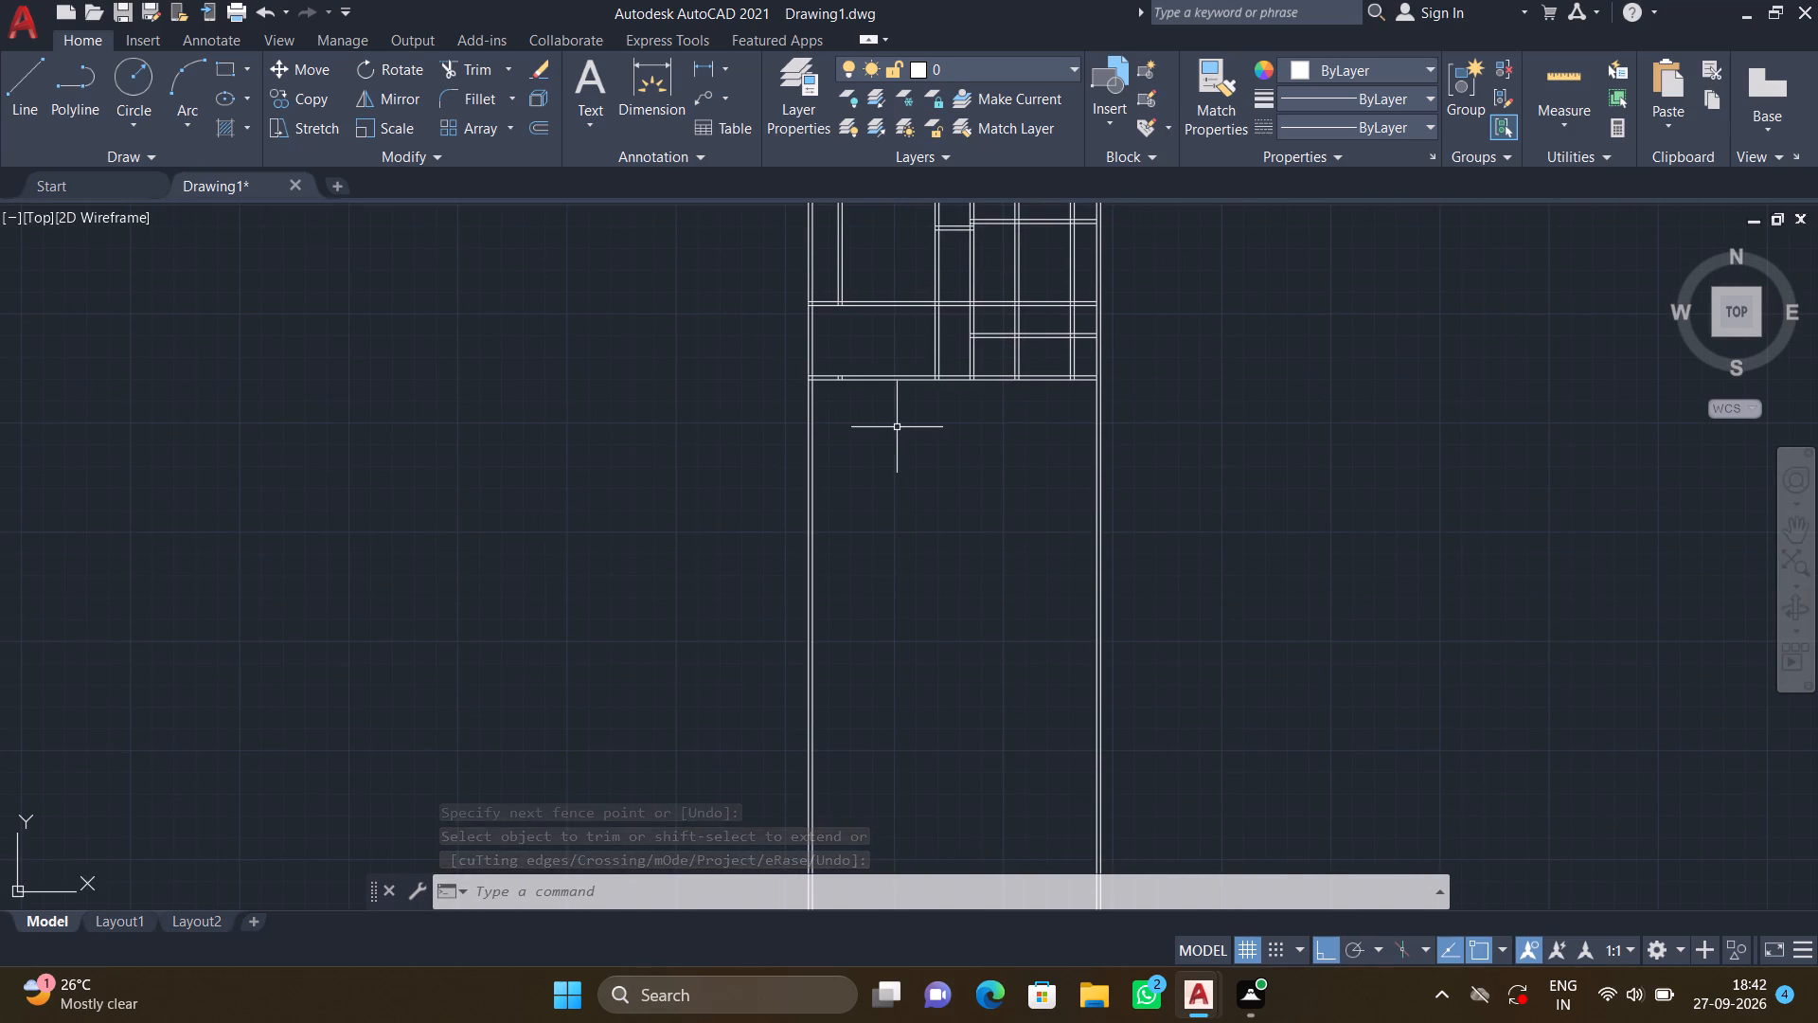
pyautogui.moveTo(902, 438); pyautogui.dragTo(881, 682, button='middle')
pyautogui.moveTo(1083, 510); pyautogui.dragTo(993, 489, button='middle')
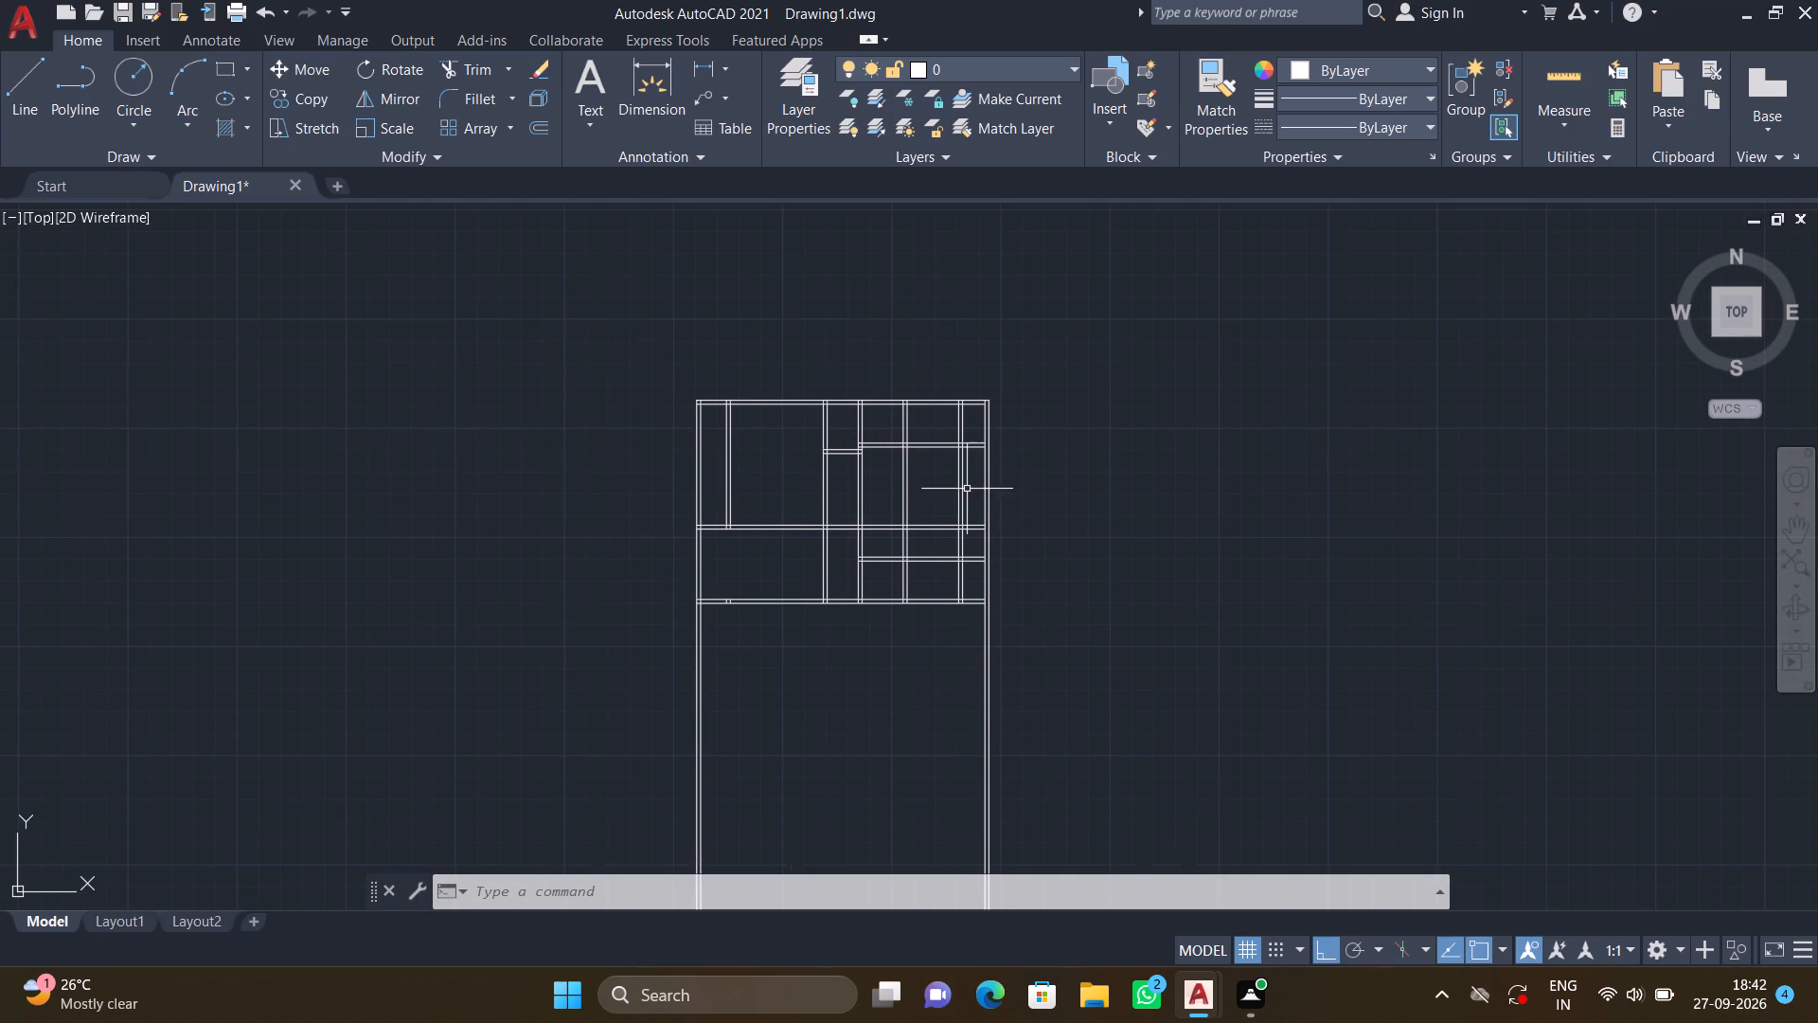
# Trim the three easternmost interior vertical double-line walls between the northern short horizontal wall and the full-width wall below it.
pyautogui.scroll(1, 964, 492)
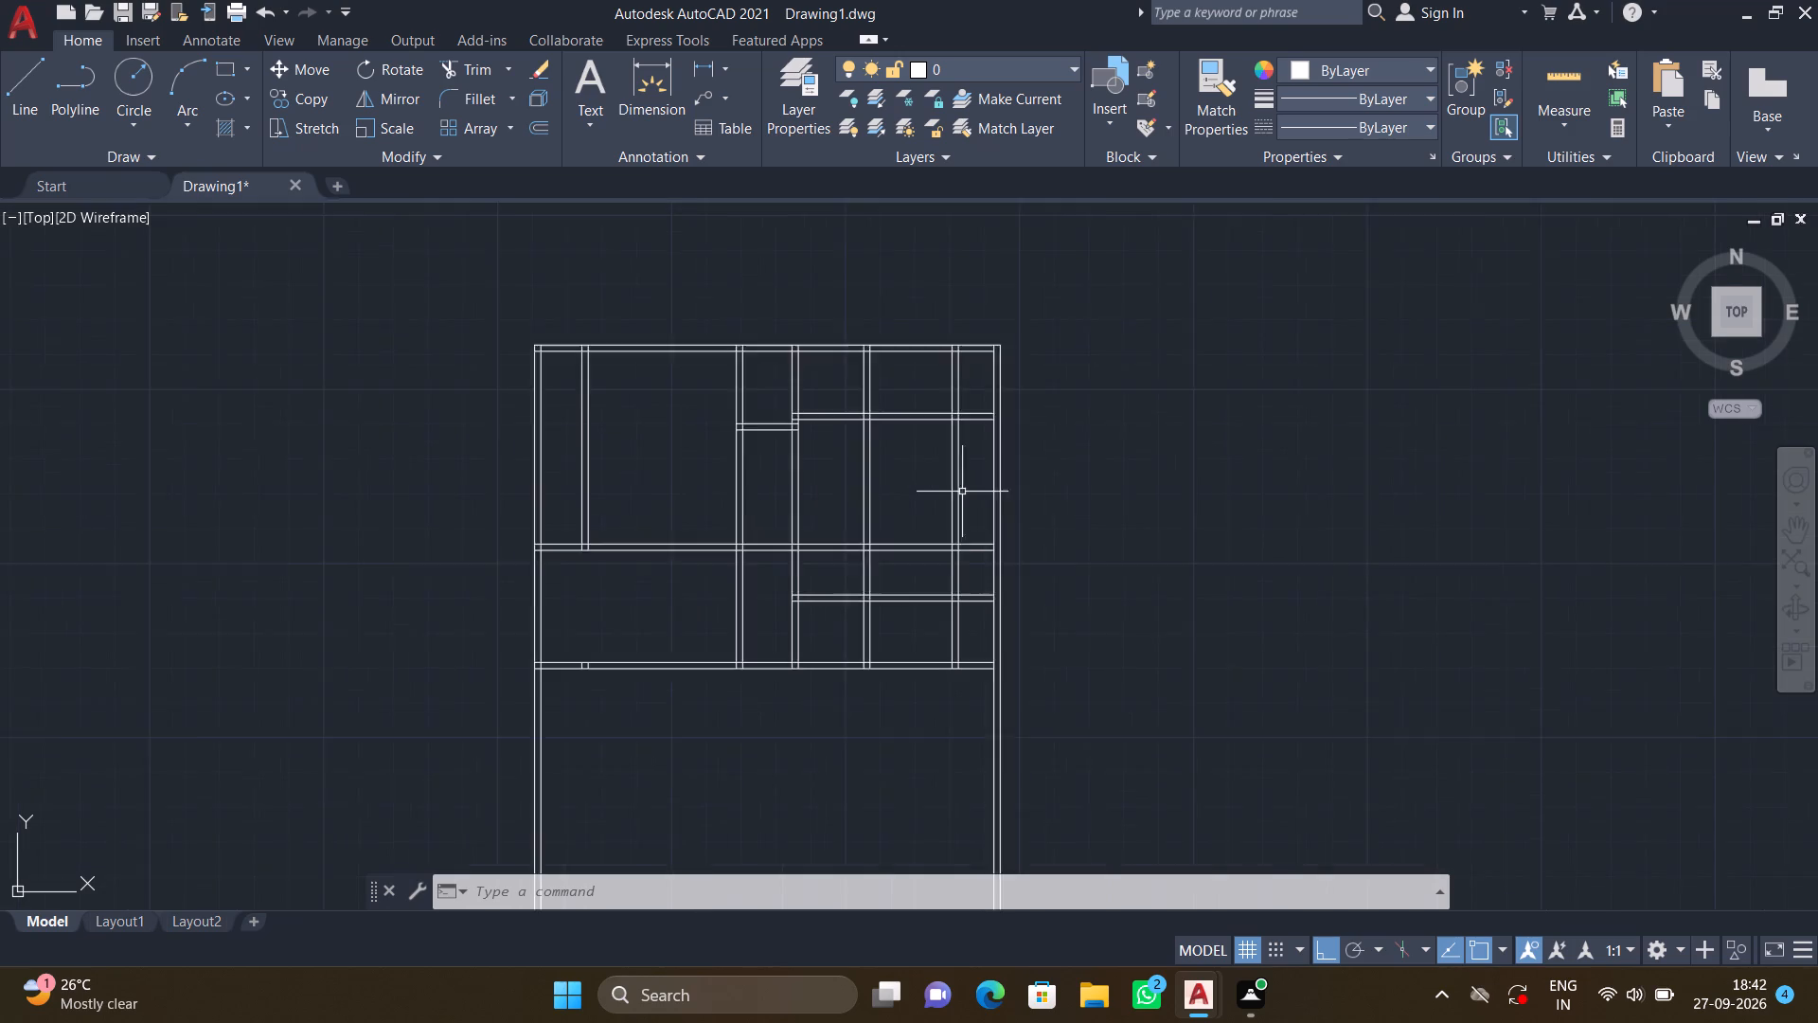
pyautogui.scroll(1, 962, 492)
pyautogui.press('t')
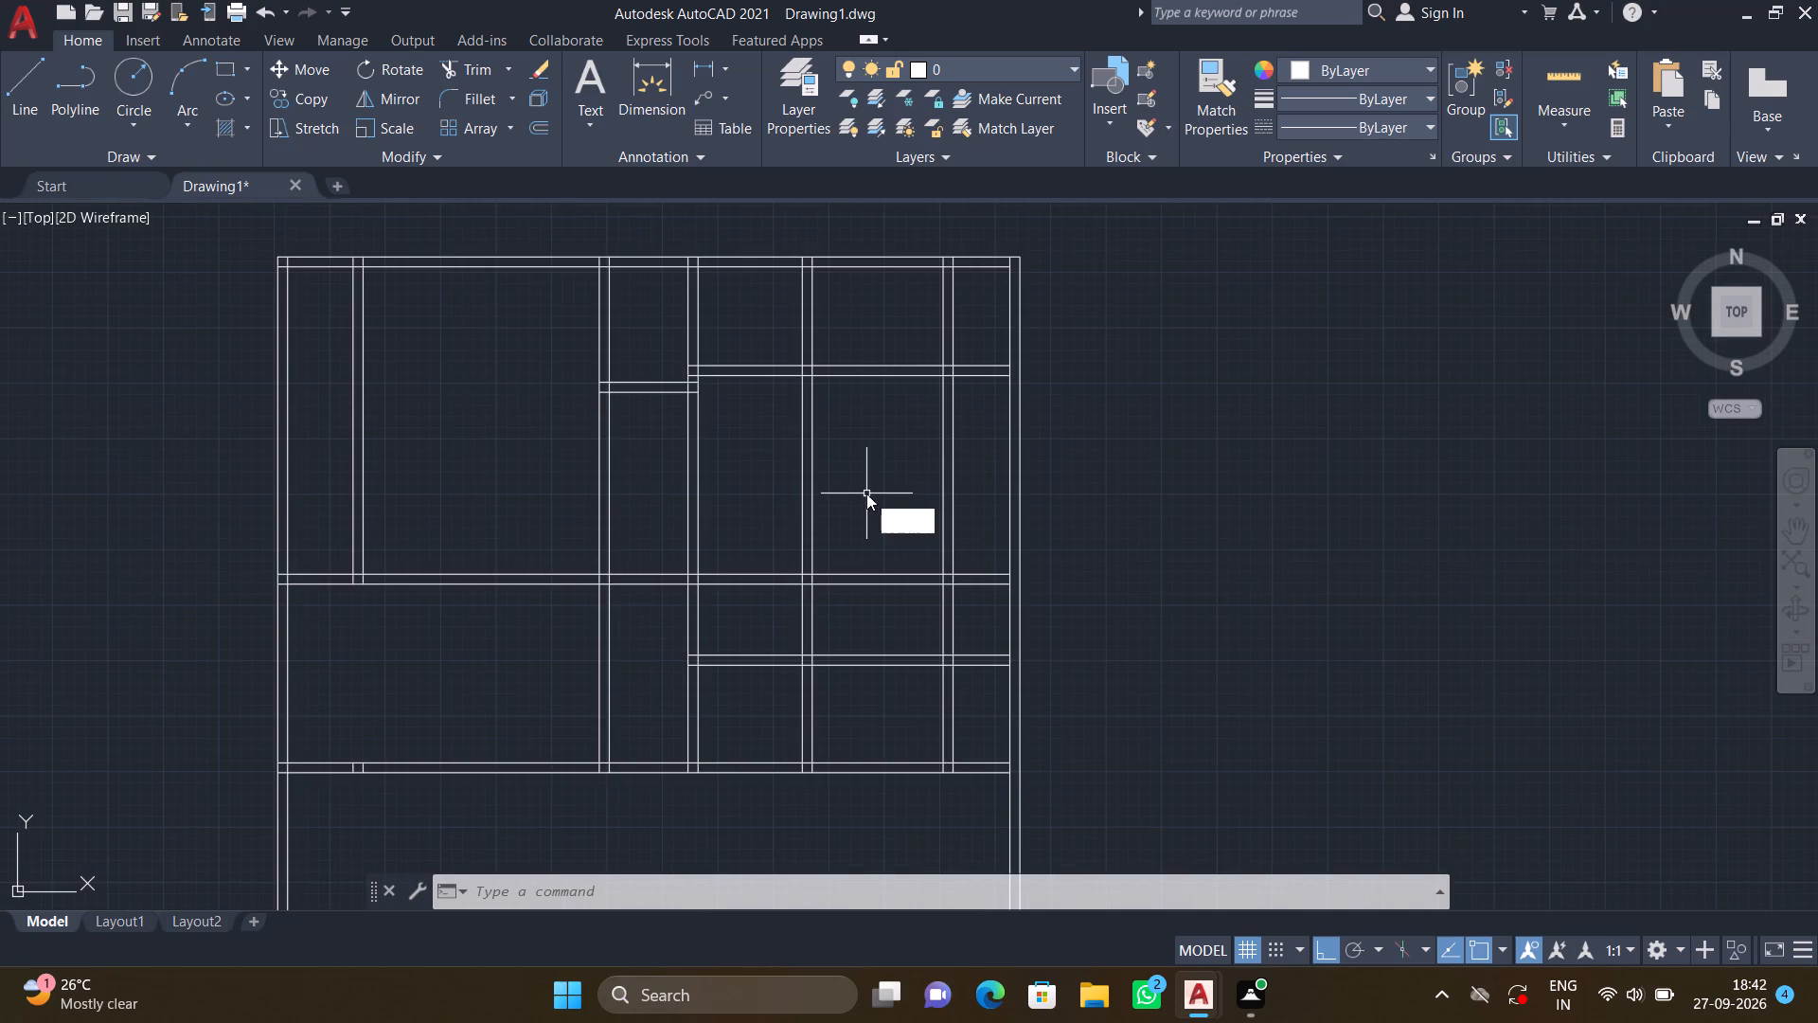
pyautogui.press('r')
pyautogui.press('Return')
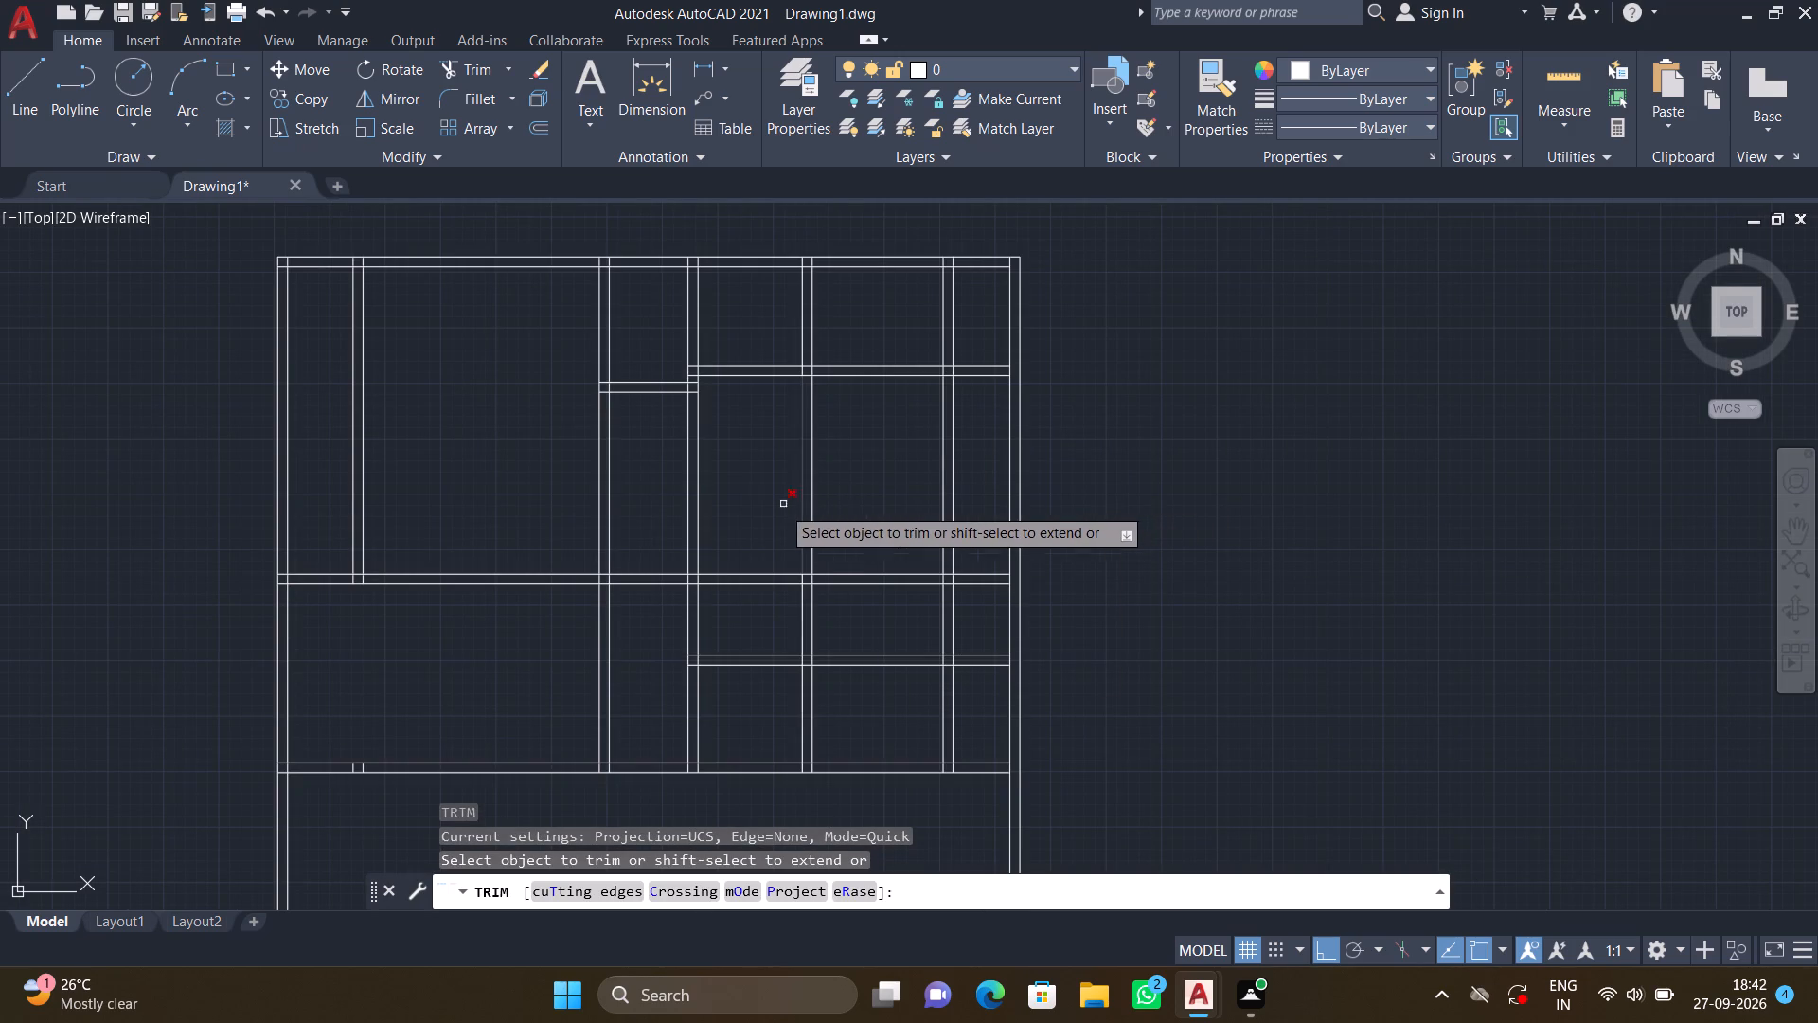
pyautogui.click(633, 494)
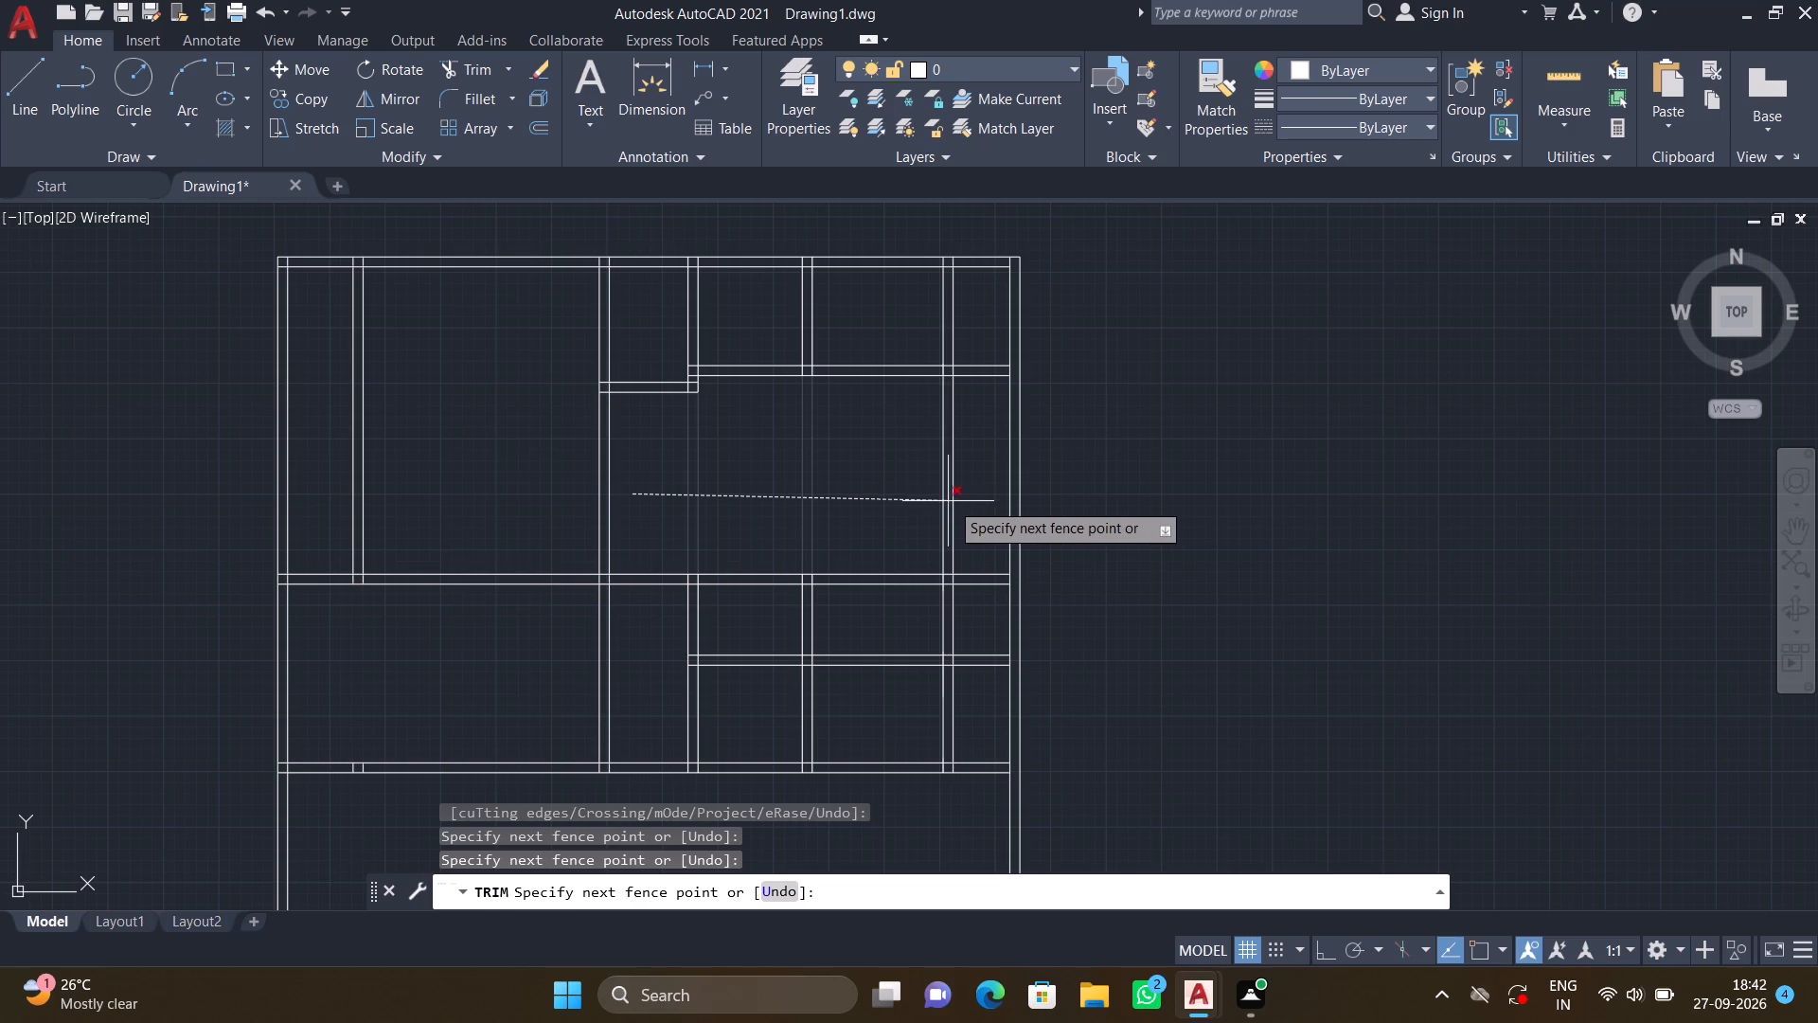
pyautogui.click(979, 507)
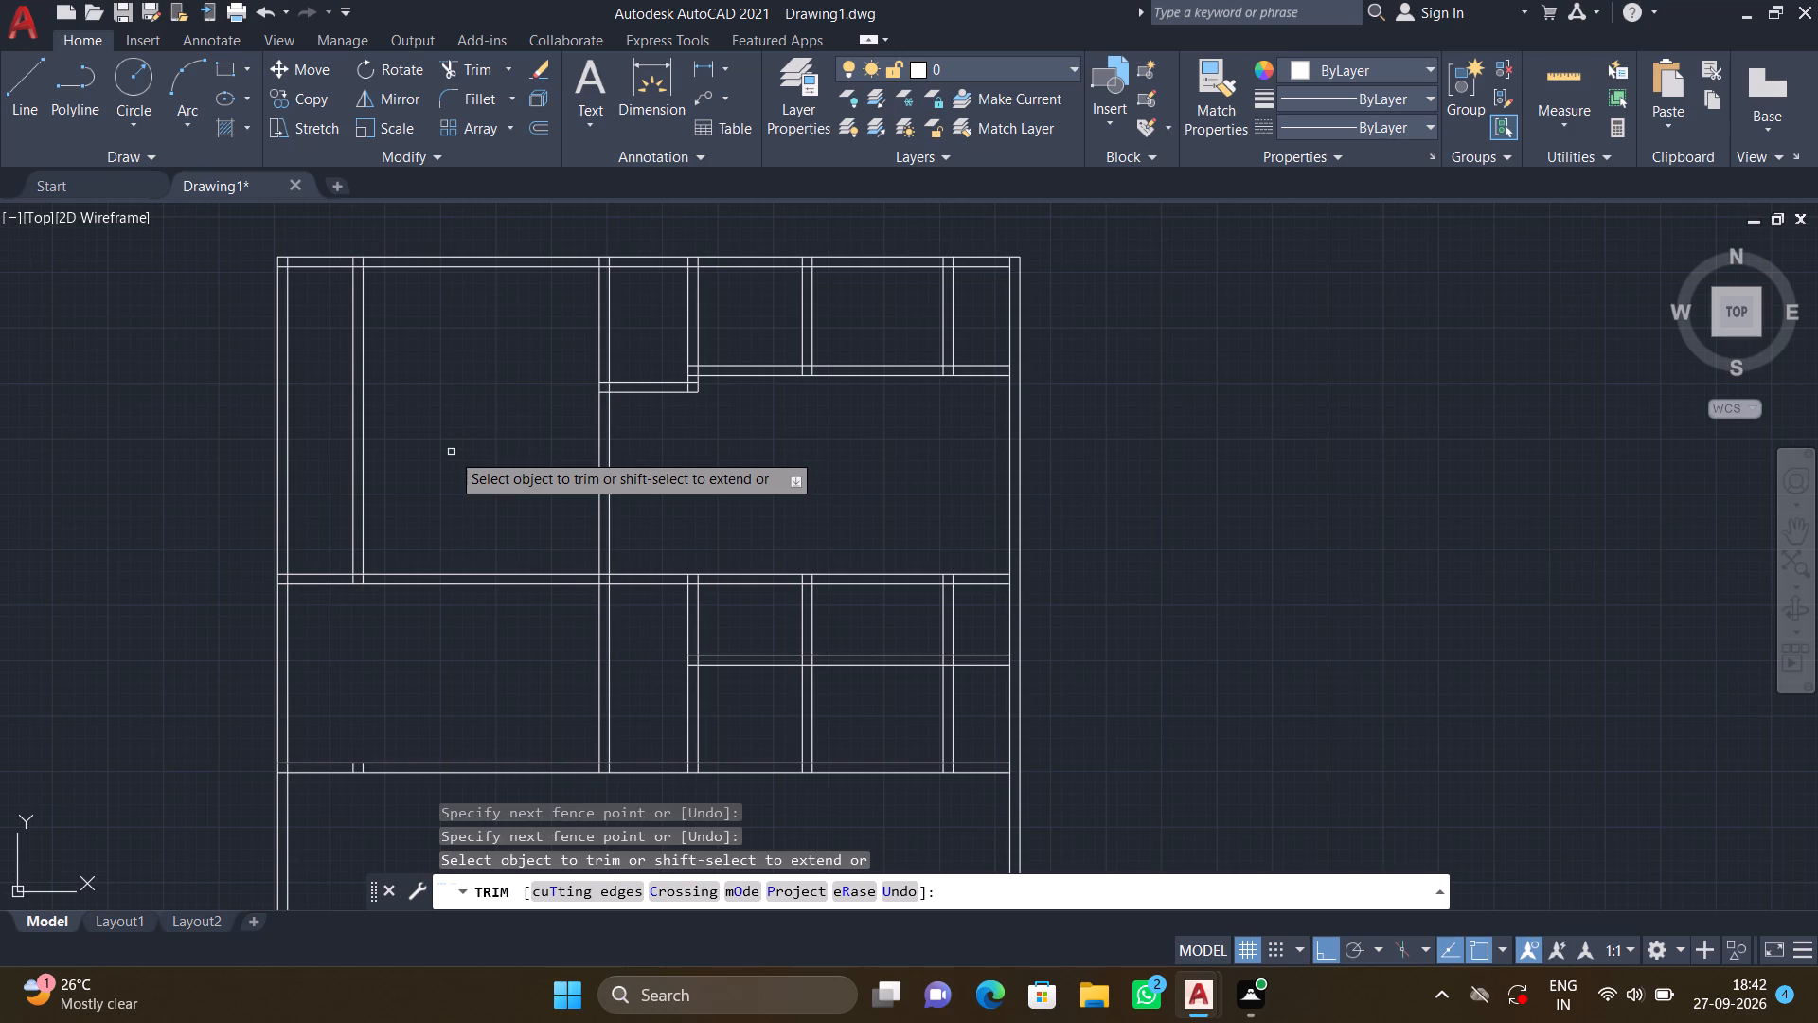
pyautogui.press('Return')
# Erase both lines of the two easternmost interior vertical walls between the two southernmost full-width horizontal walls.
pyautogui.scroll(-2, 391, 586)
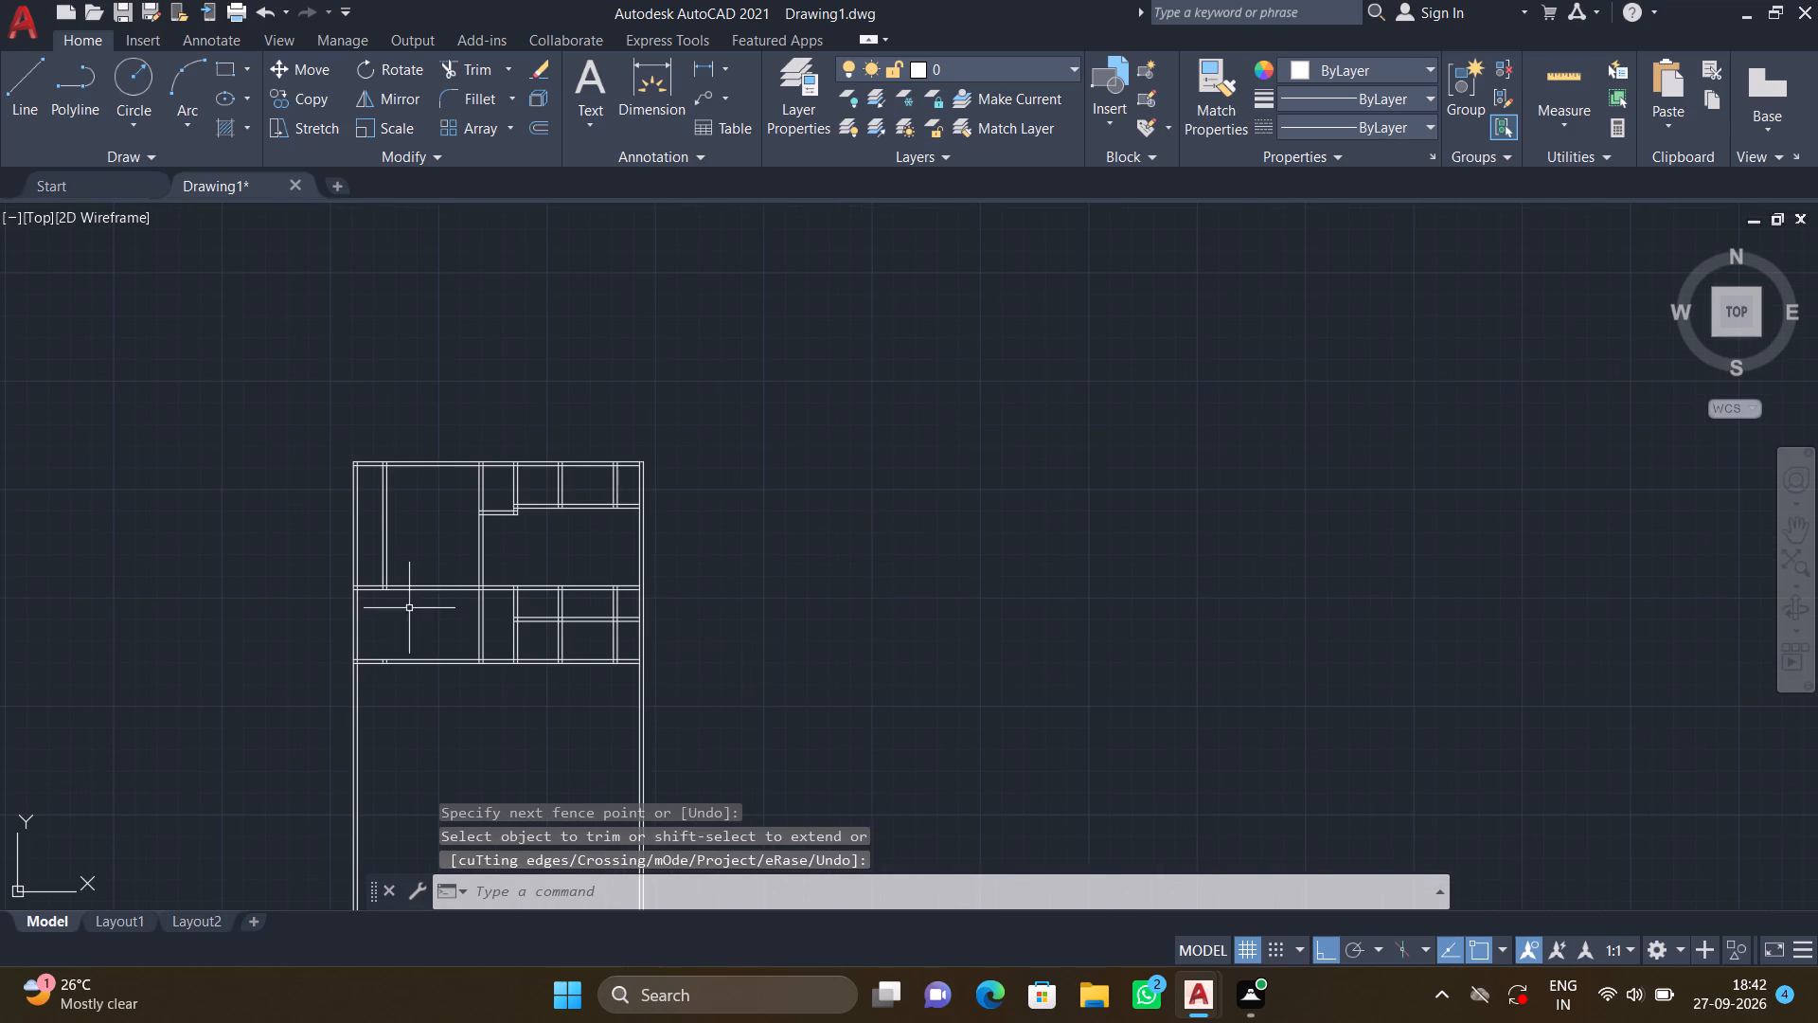
pyautogui.moveTo(519, 664); pyautogui.dragTo(561, 584, button='middle')
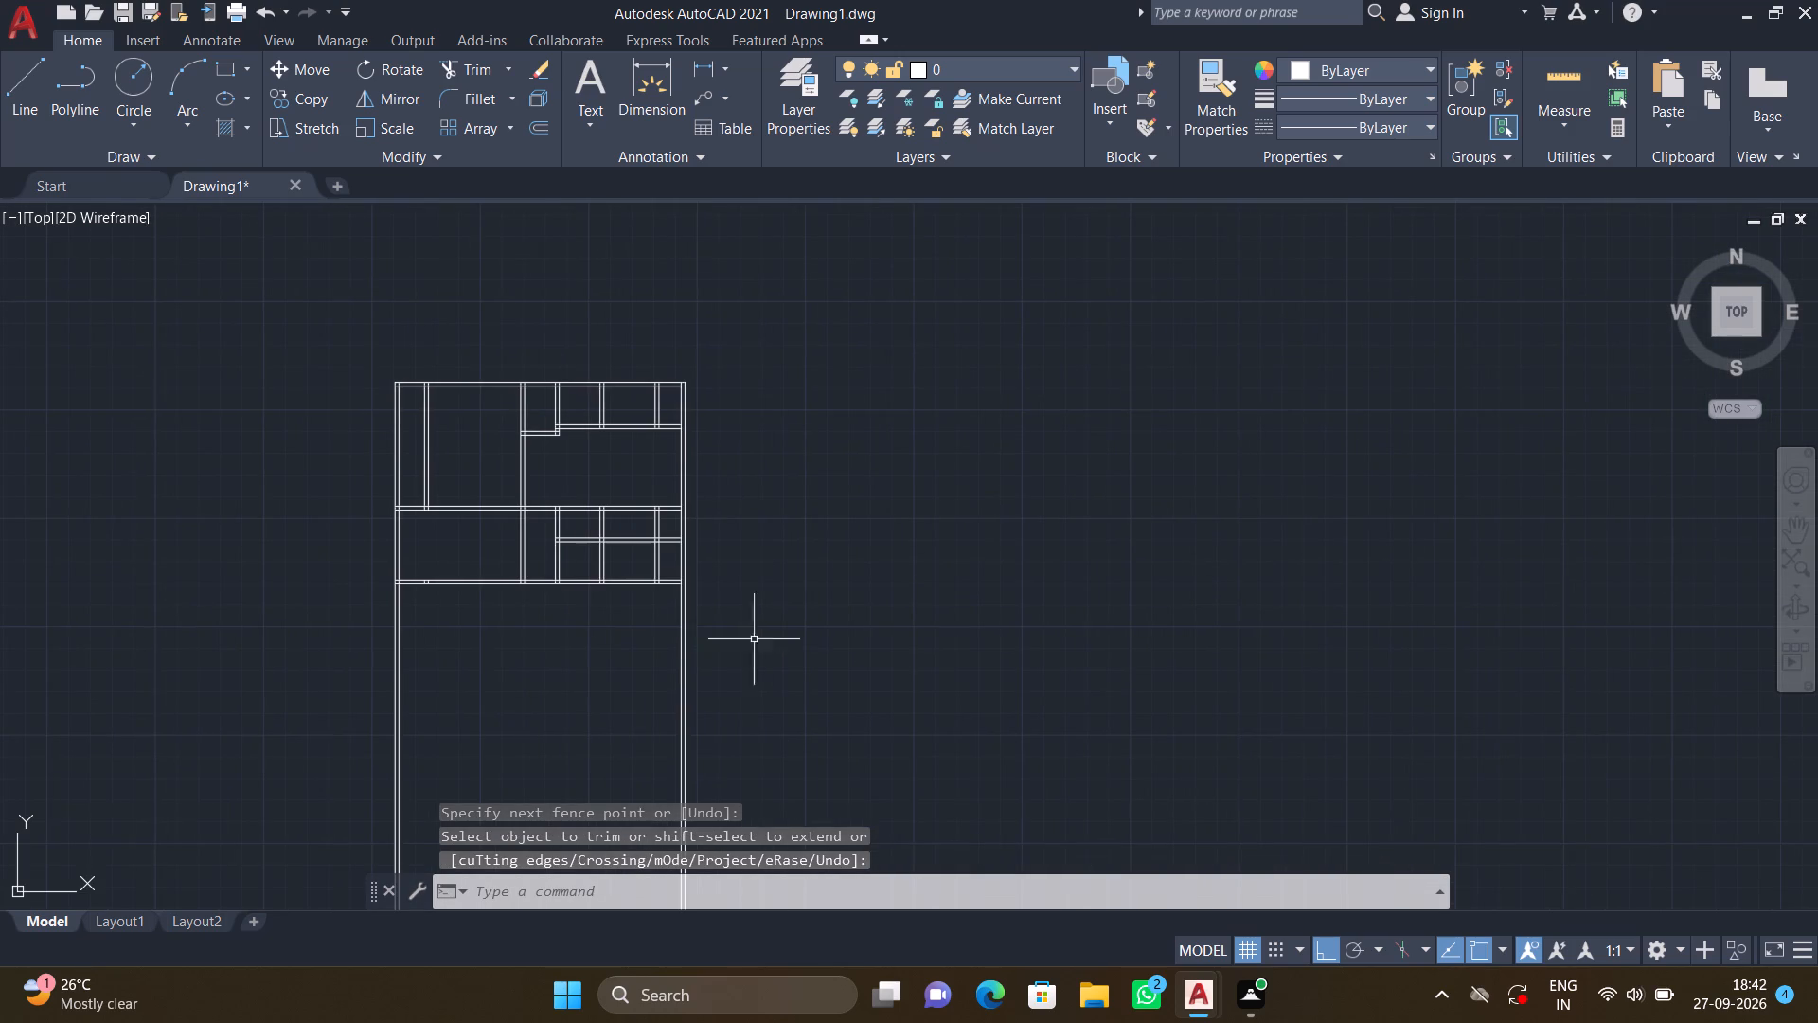
pyautogui.scroll(2, 594, 548)
pyautogui.moveTo(674, 542); pyautogui.dragTo(676, 512, button='middle')
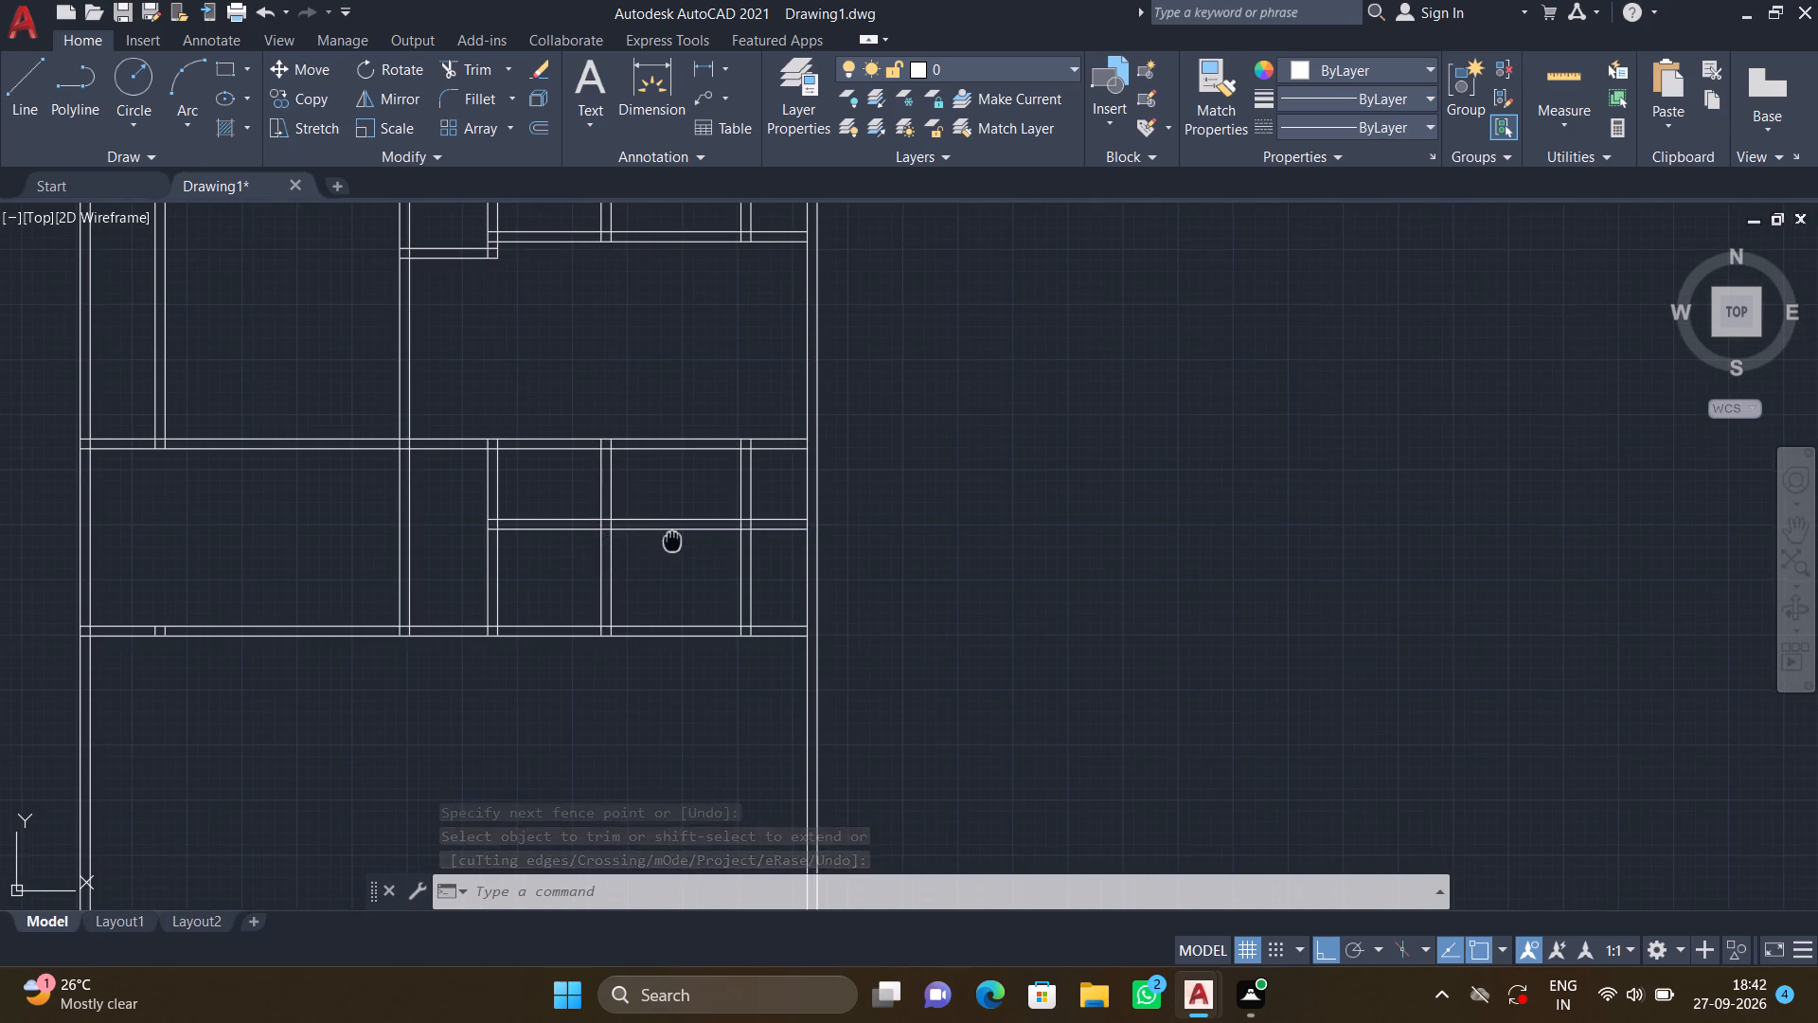
pyautogui.moveTo(676, 512); pyautogui.dragTo(691, 471, button='middle')
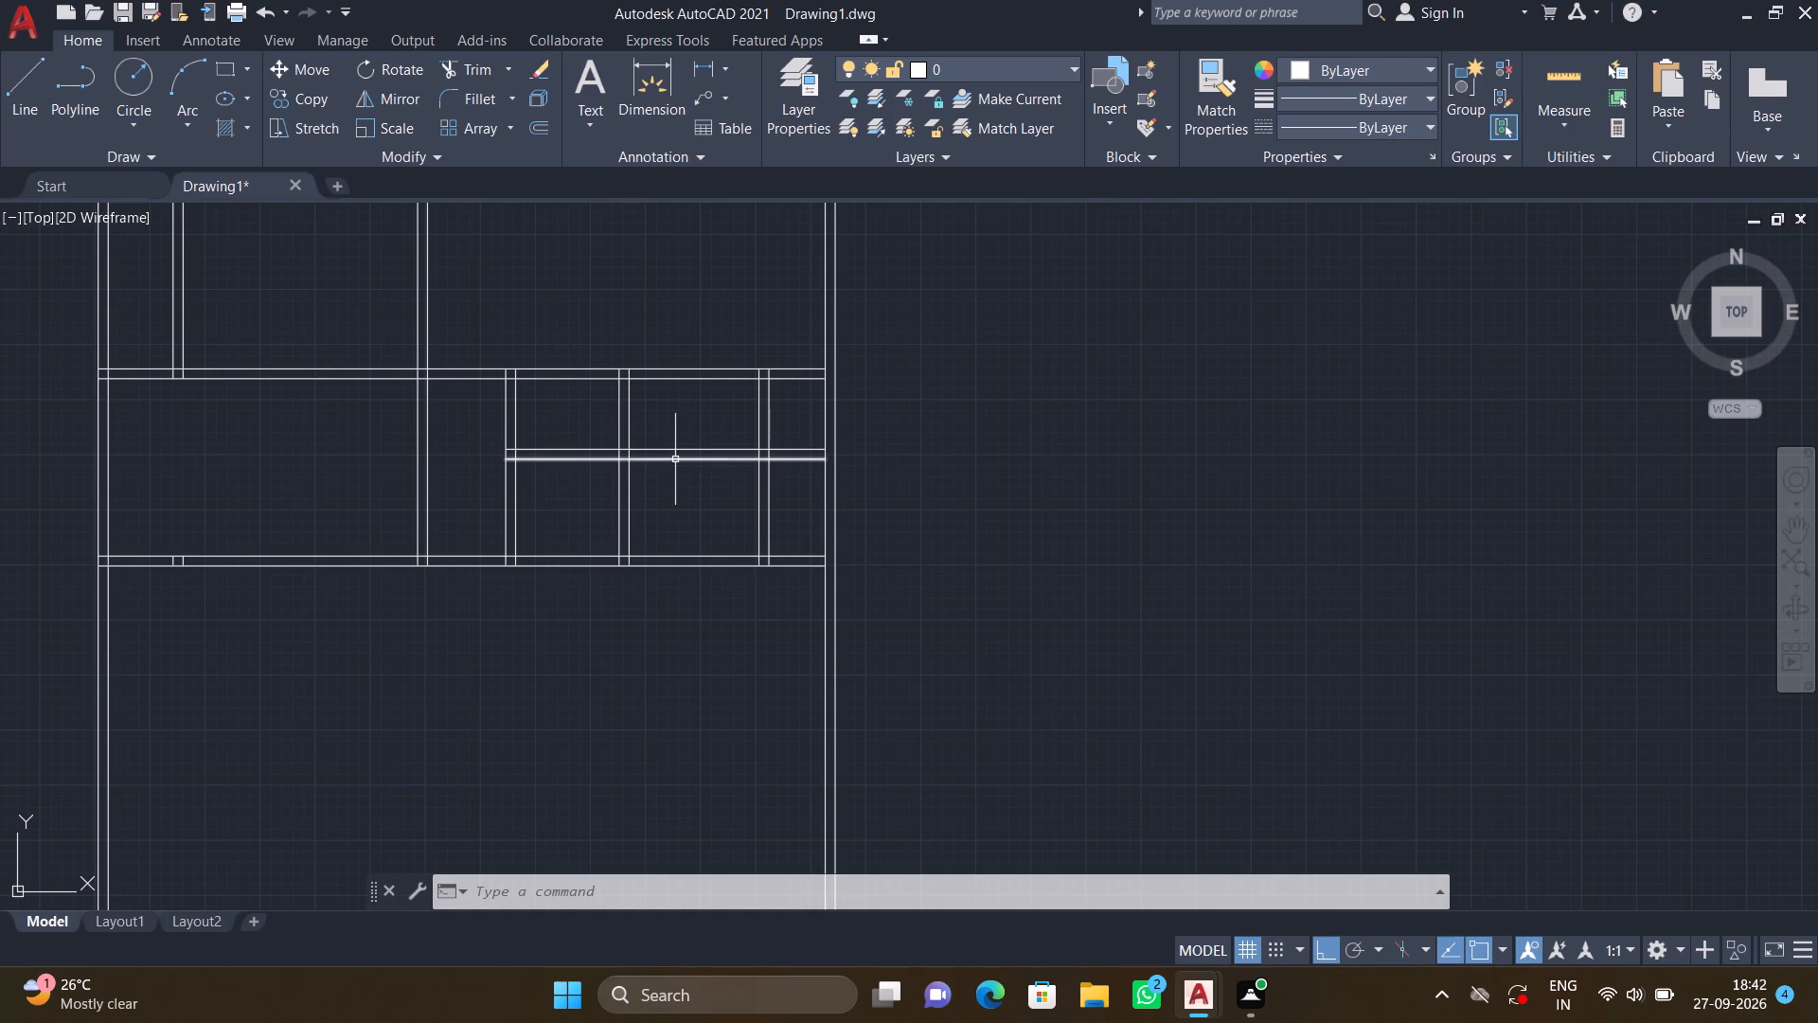
pyautogui.click(628, 505)
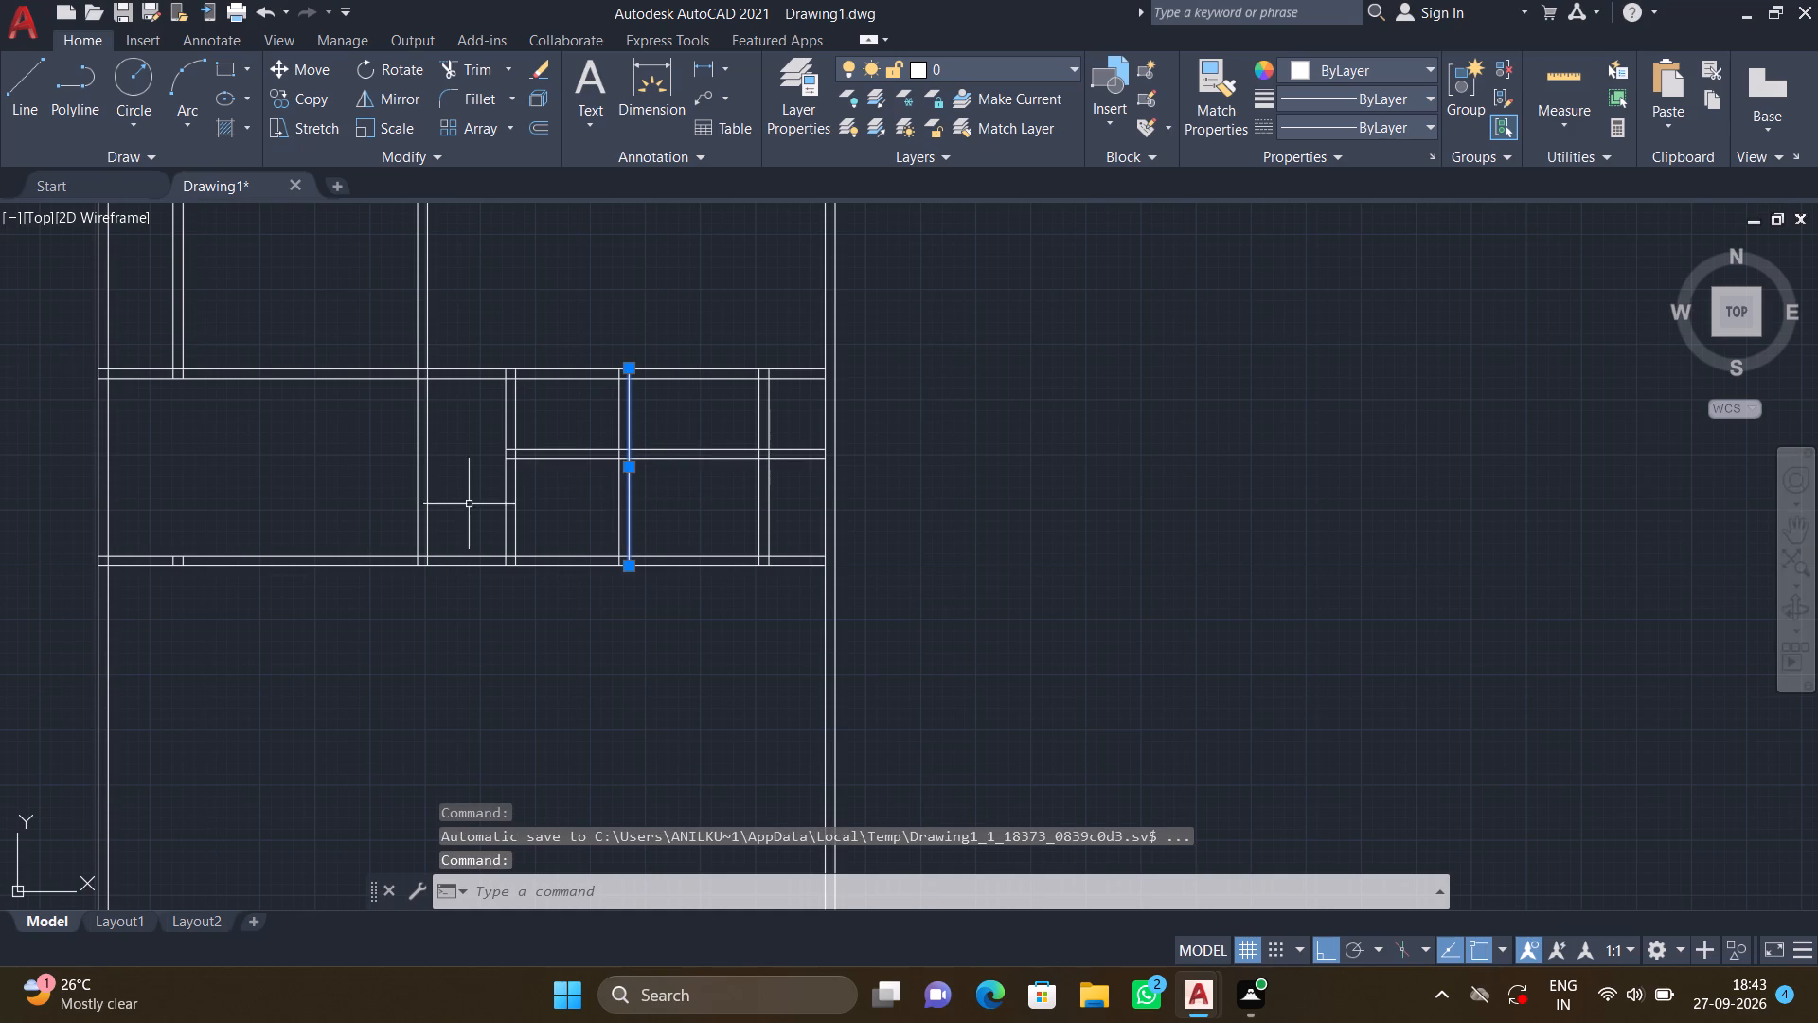
pyautogui.click(619, 509)
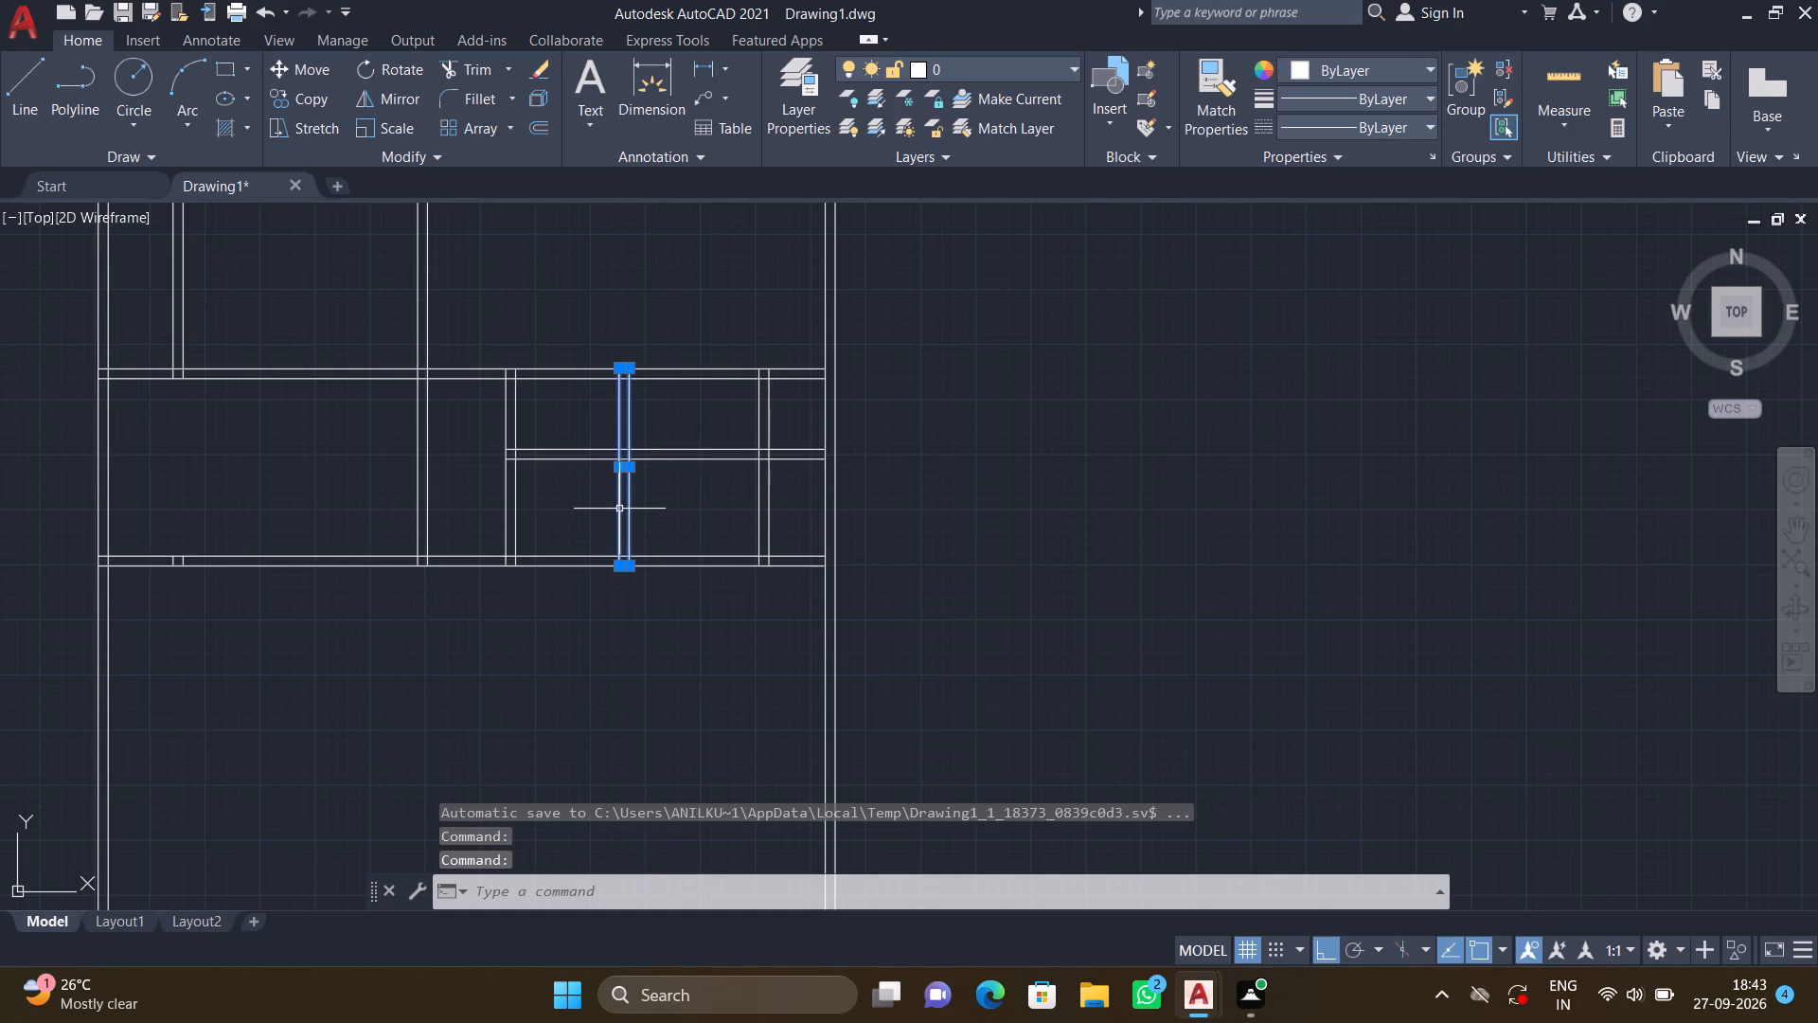
pyautogui.click(509, 486)
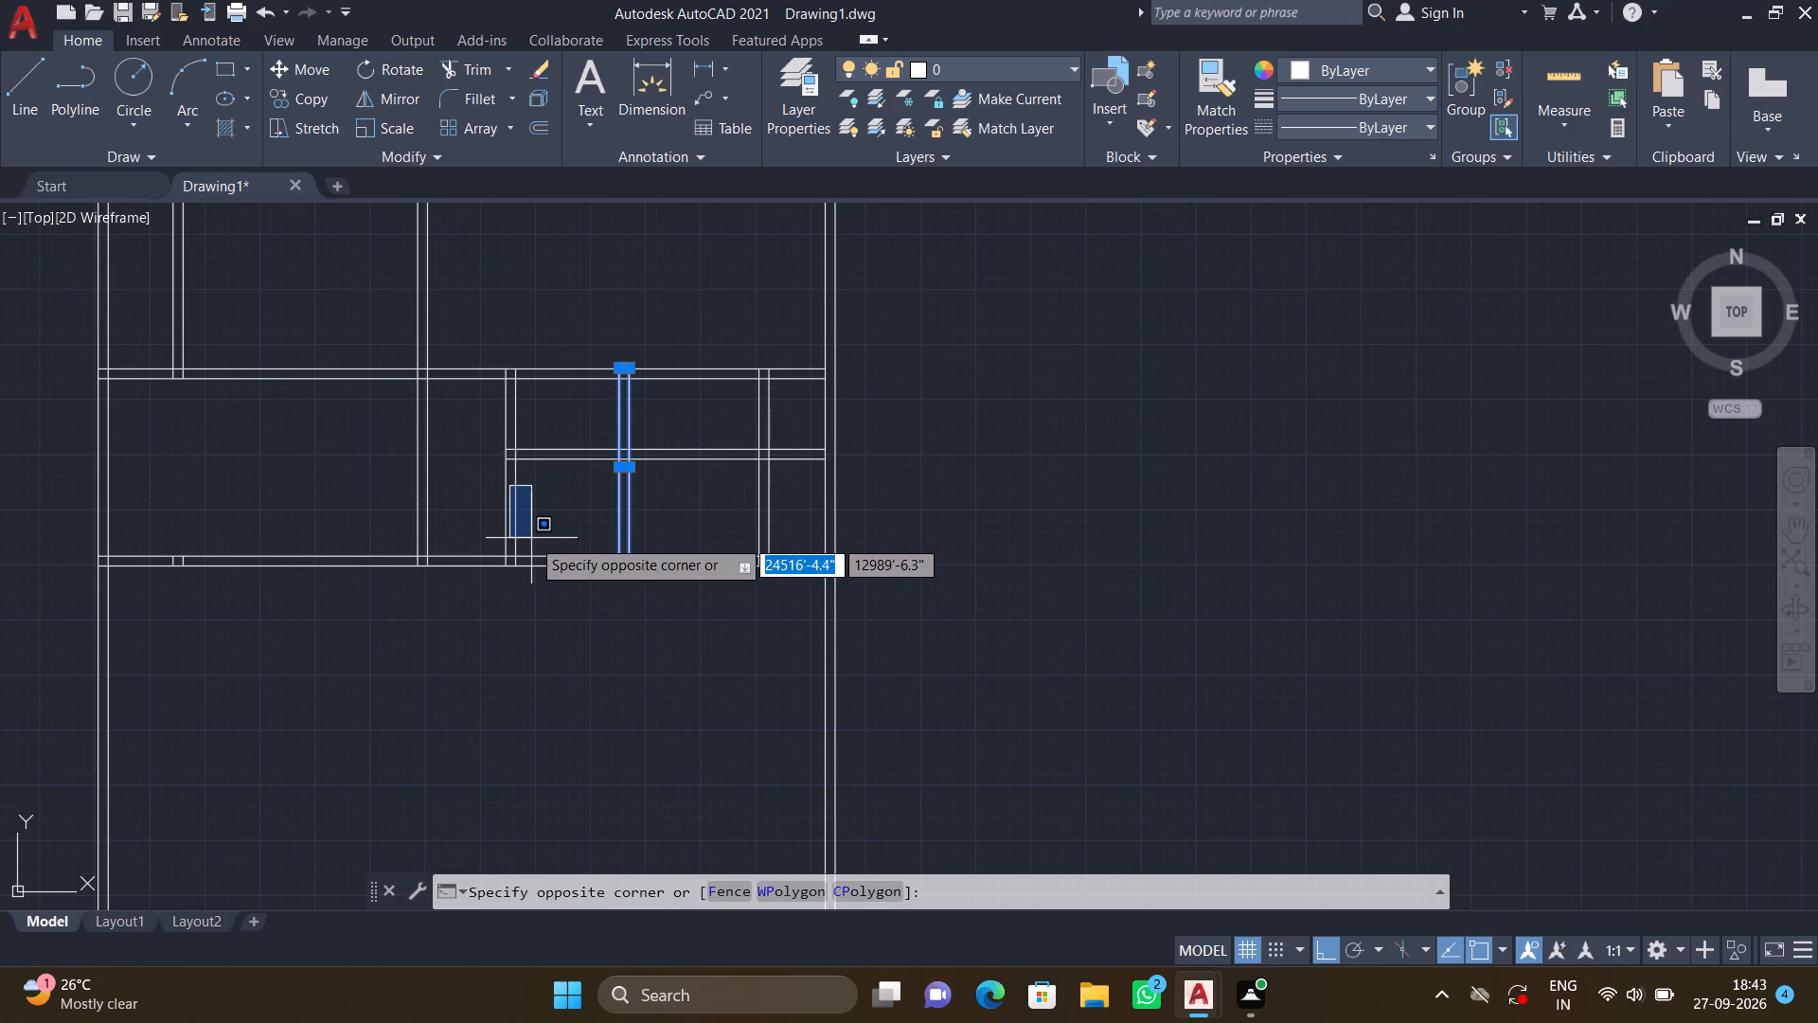
pyautogui.press('Escape')
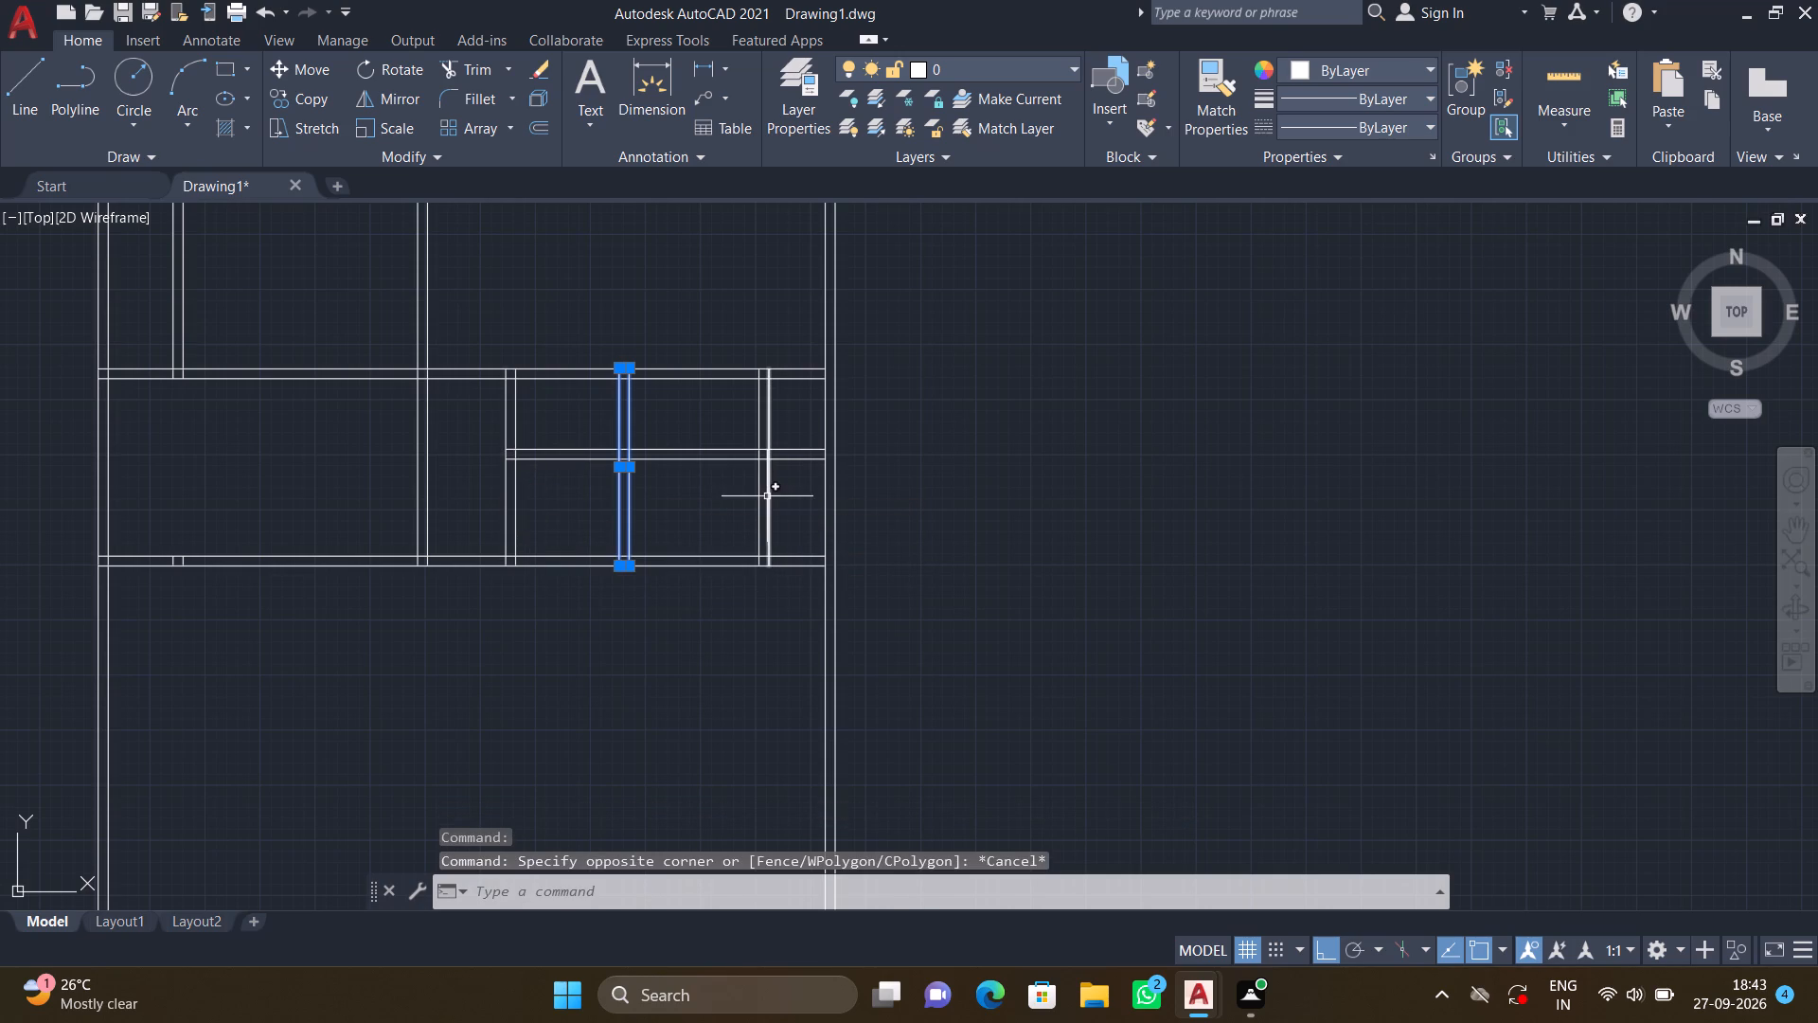
pyautogui.click(767, 496)
pyautogui.click(759, 488)
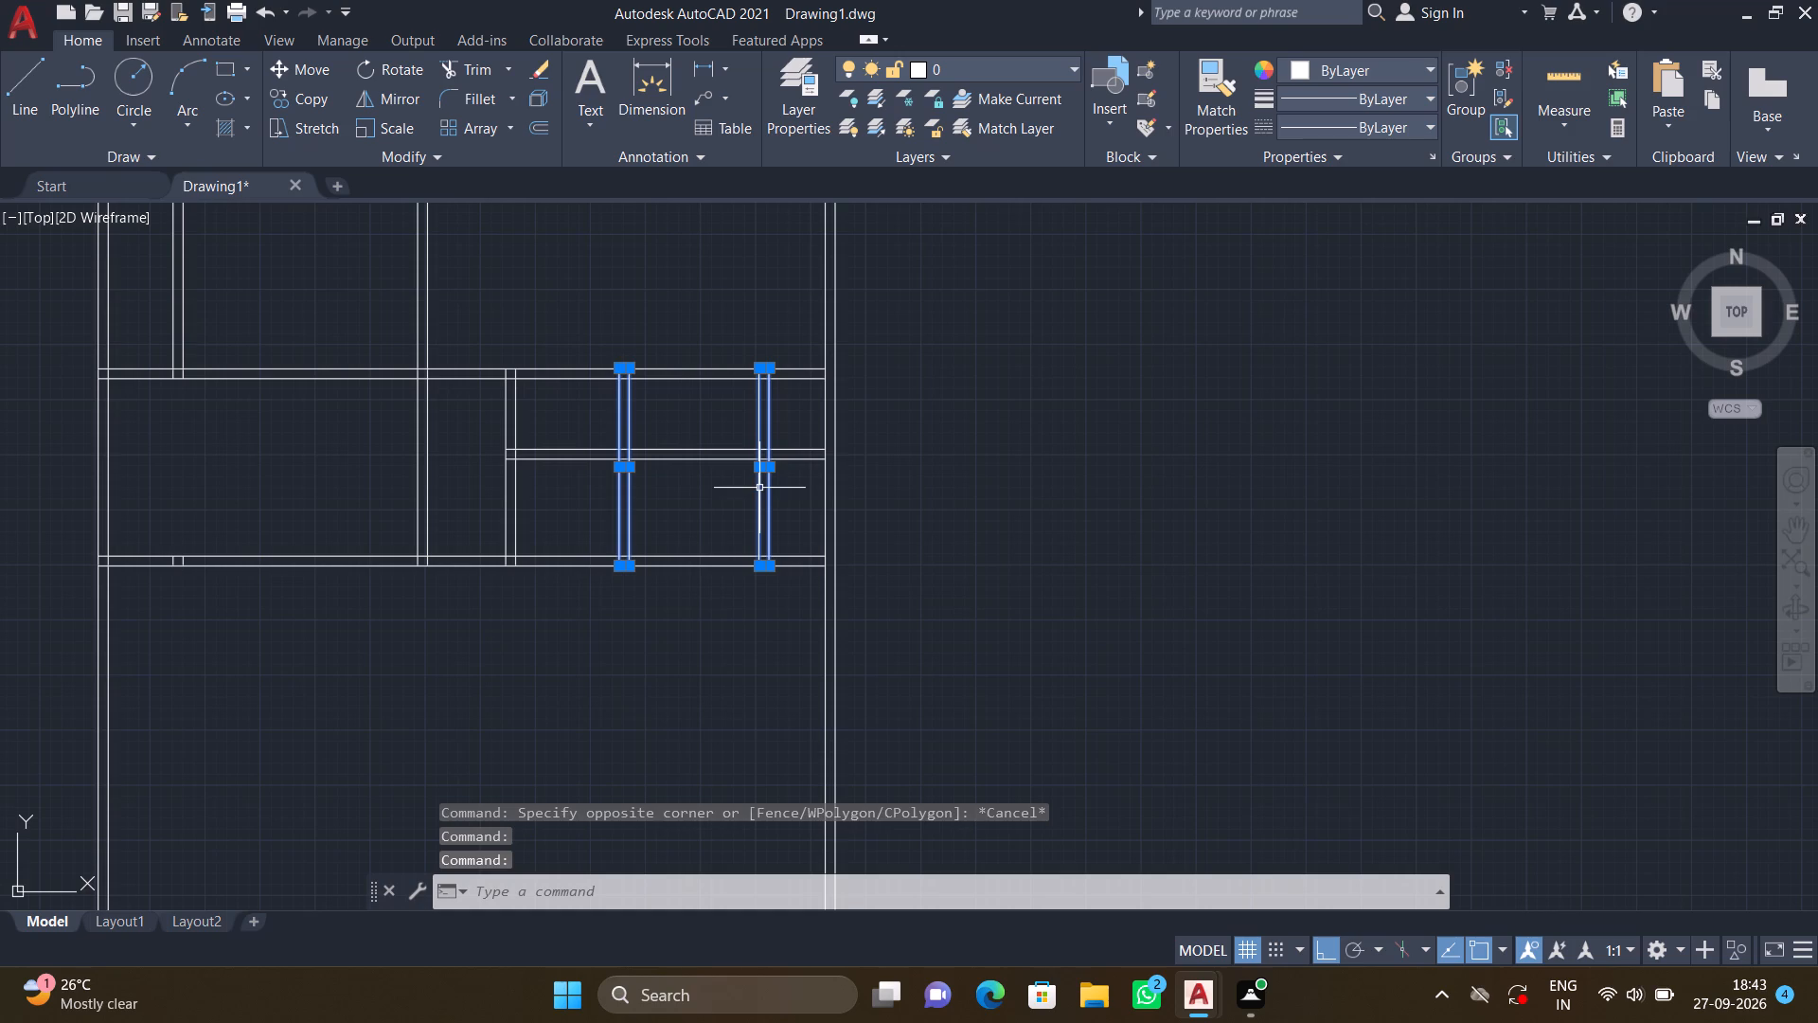
pyautogui.press('Delete')
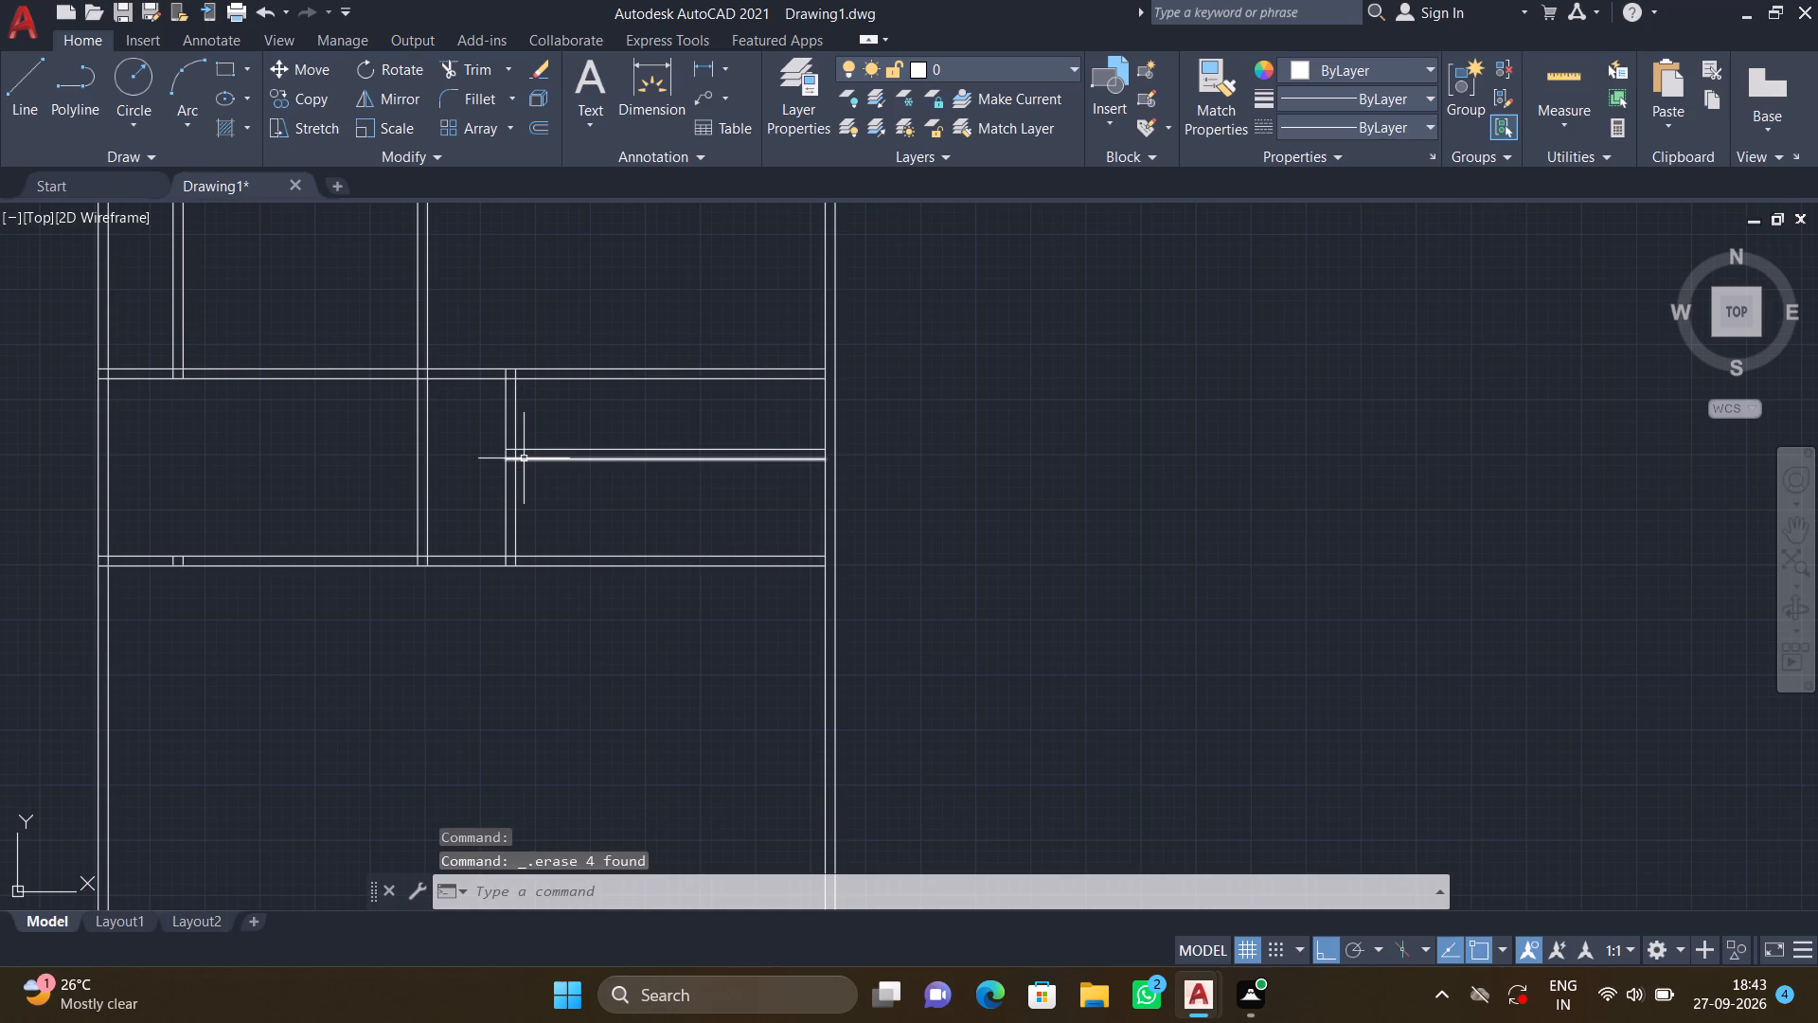
# Erase both vertical wall lines at the short horizontal wall's west end, together with that wall's southern line, between the southernmost full-width walls.
pyautogui.click(518, 455)
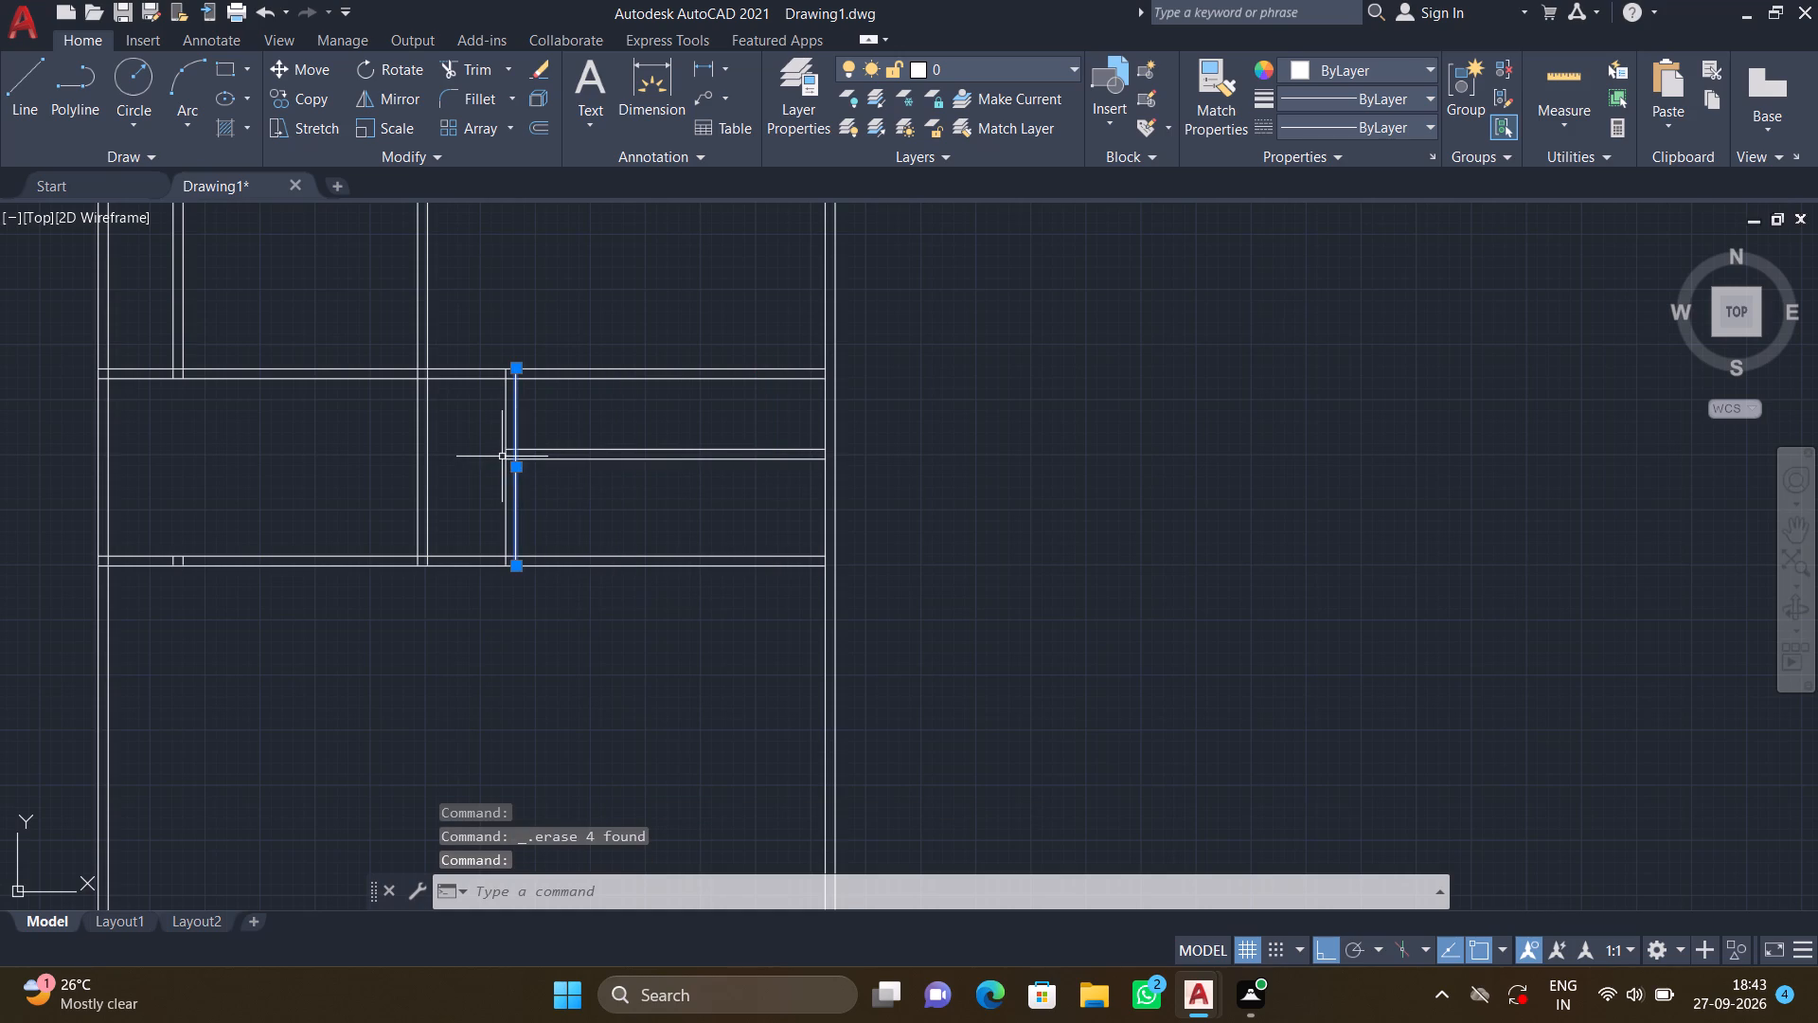
pyautogui.click(504, 456)
pyautogui.click(501, 443)
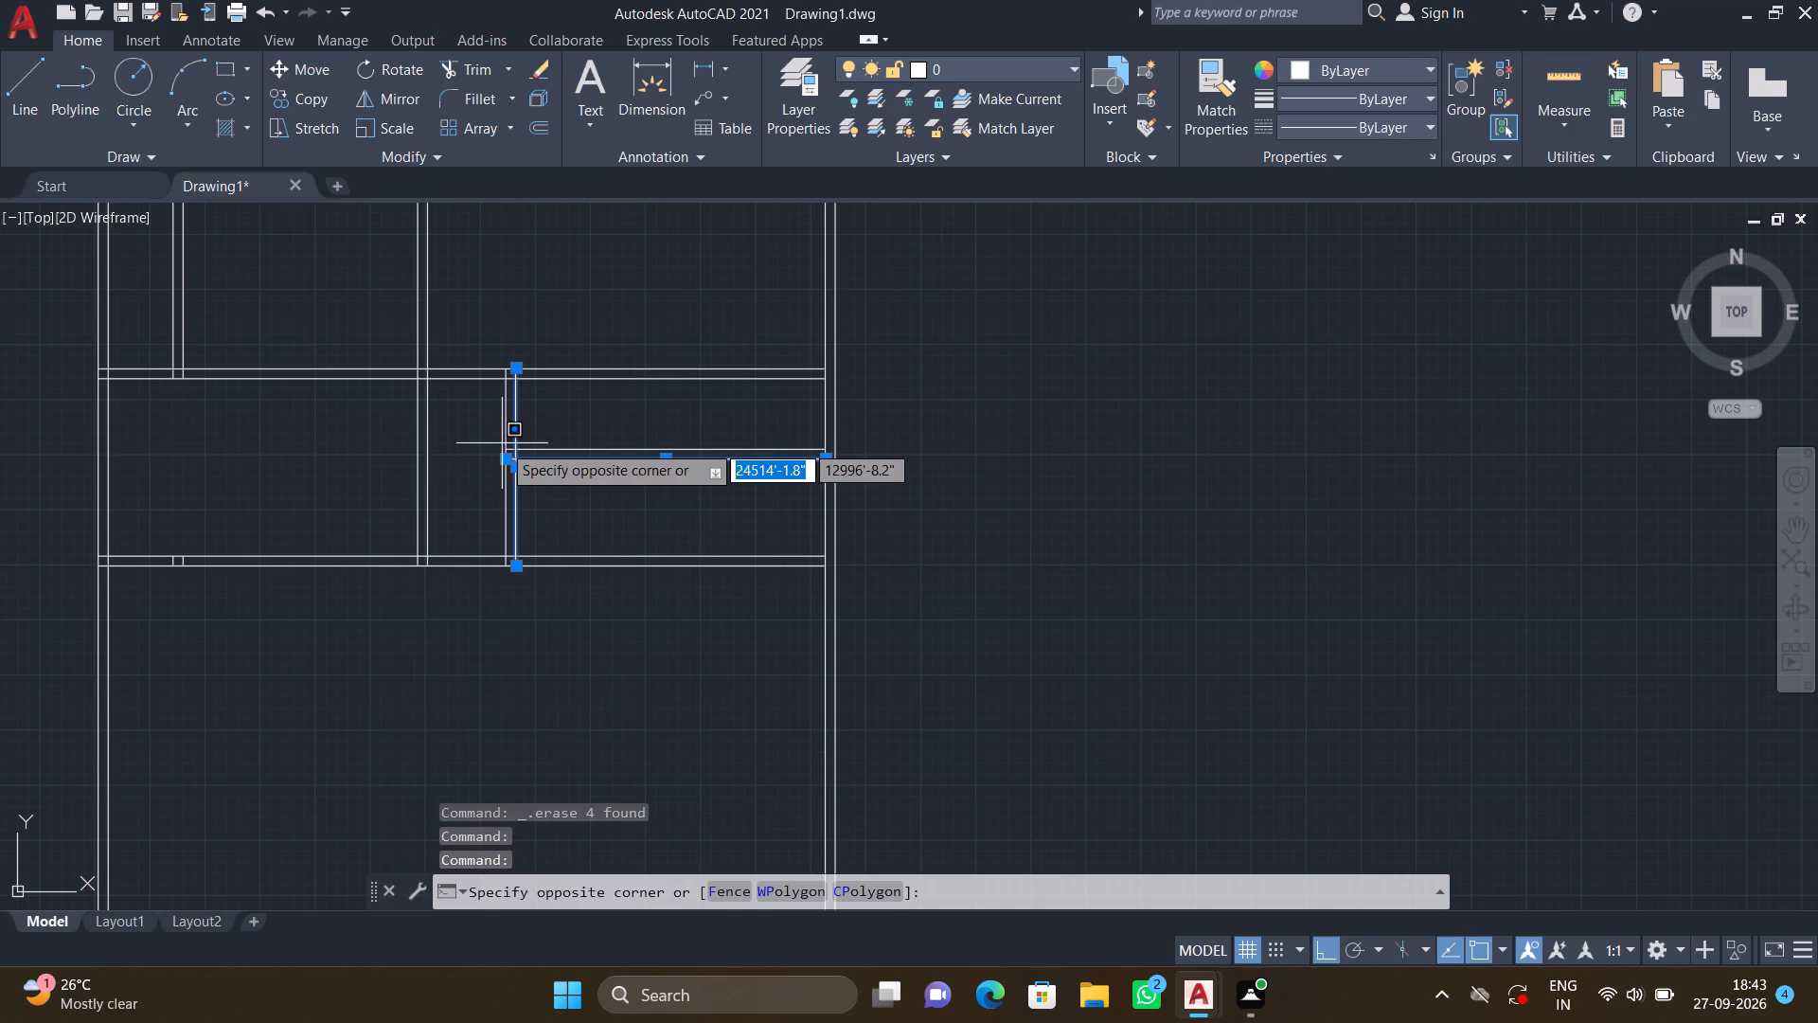
pyautogui.press('Escape')
pyautogui.click(507, 443)
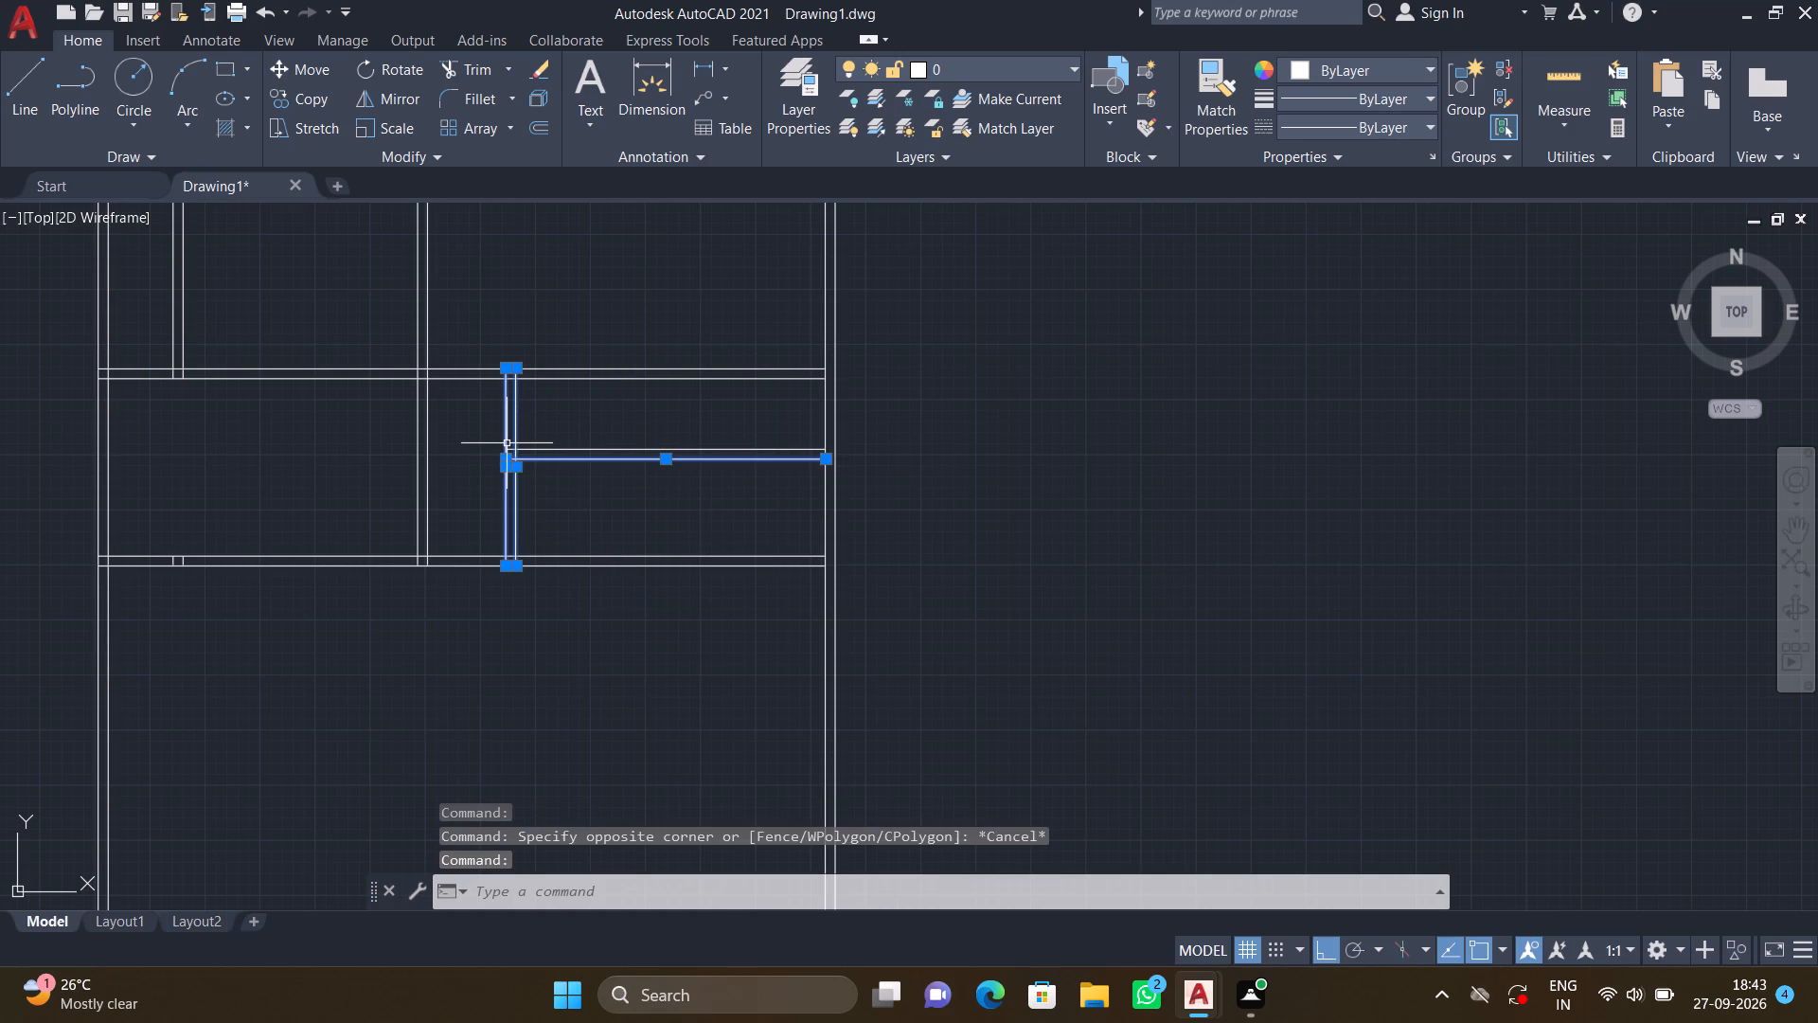
pyautogui.press('Delete')
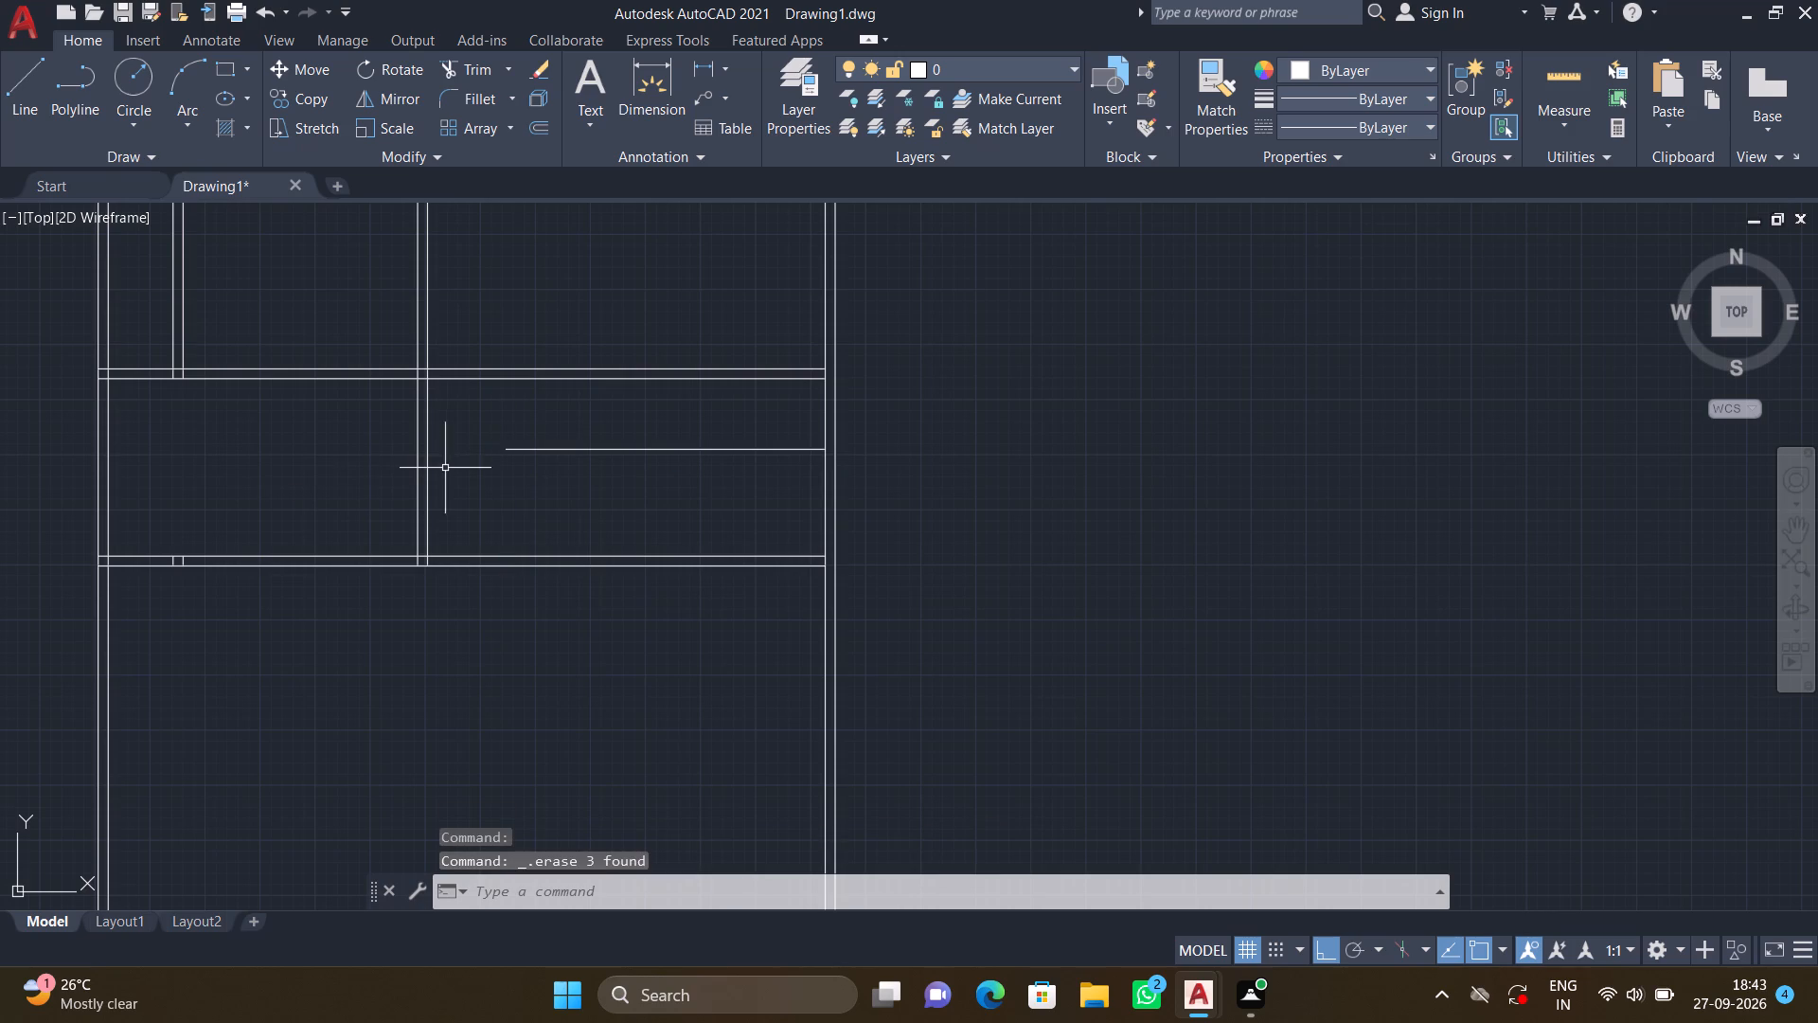
# Trim both lines of the remaining interior vertical wall between the two southernmost full-width horizontal walls.
pyautogui.click(427, 455)
pyautogui.press('Escape')
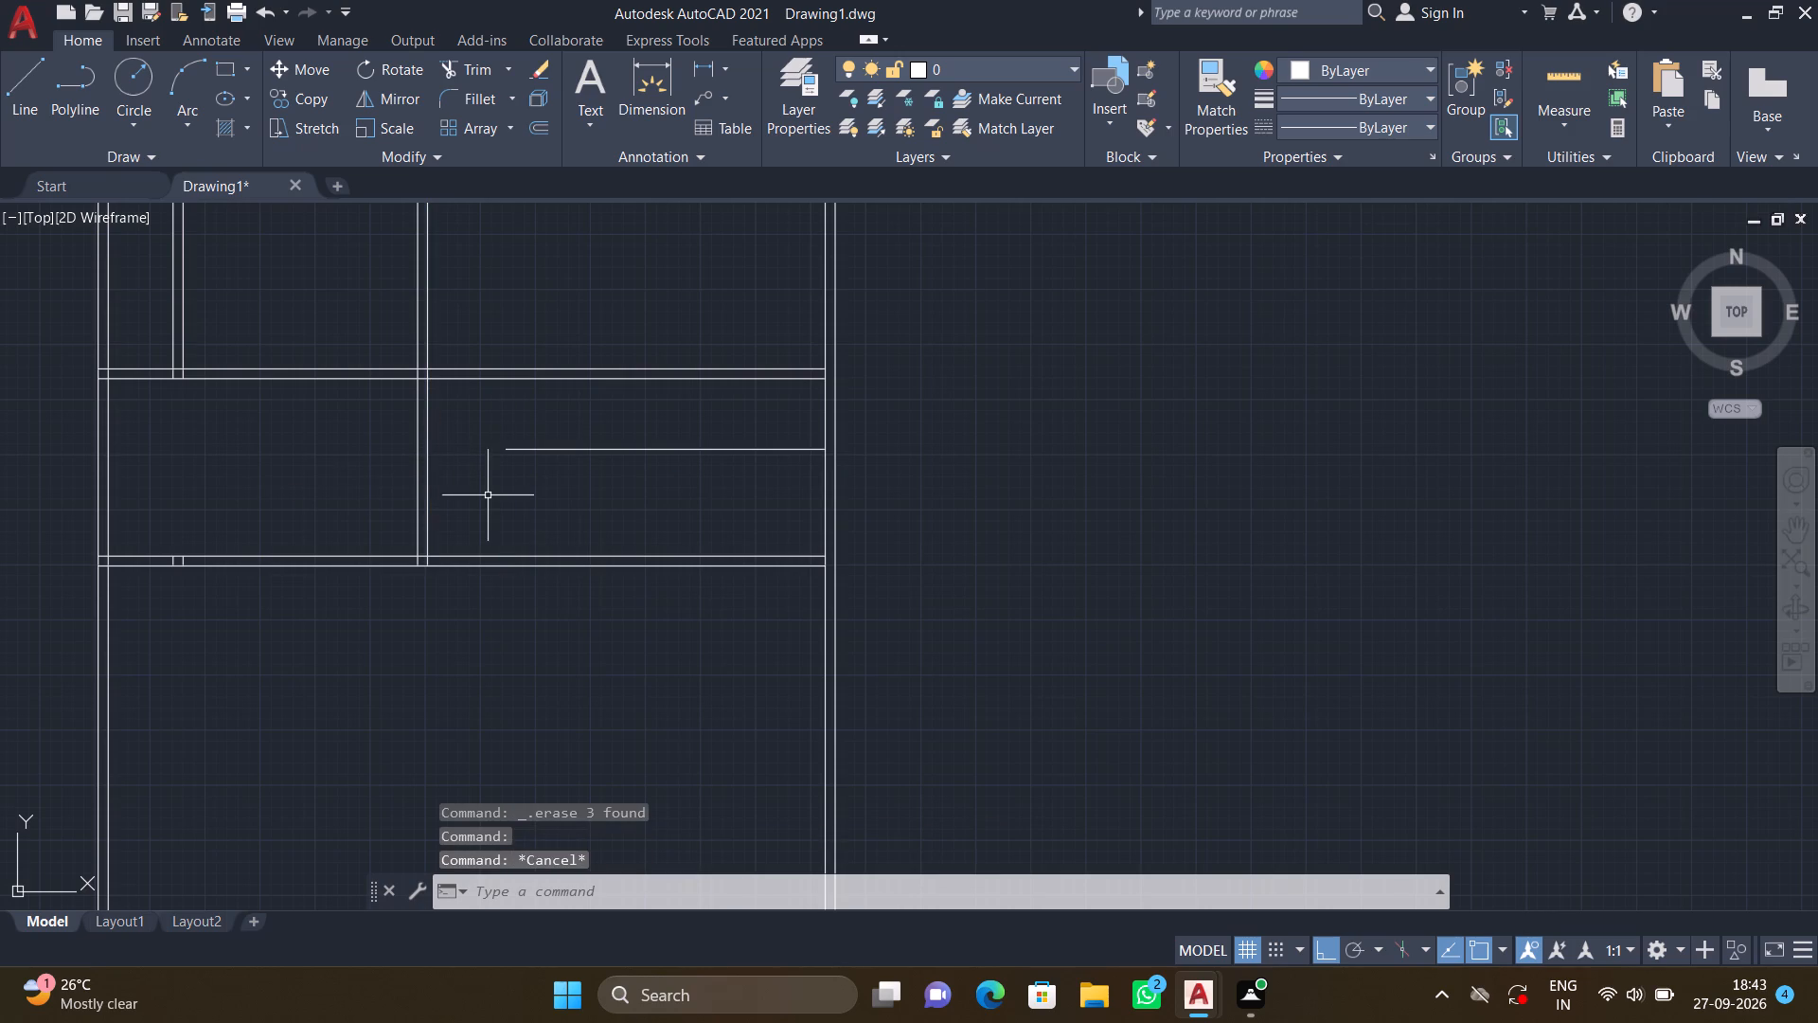
pyautogui.press('t')
pyautogui.press('r')
pyautogui.press('Return')
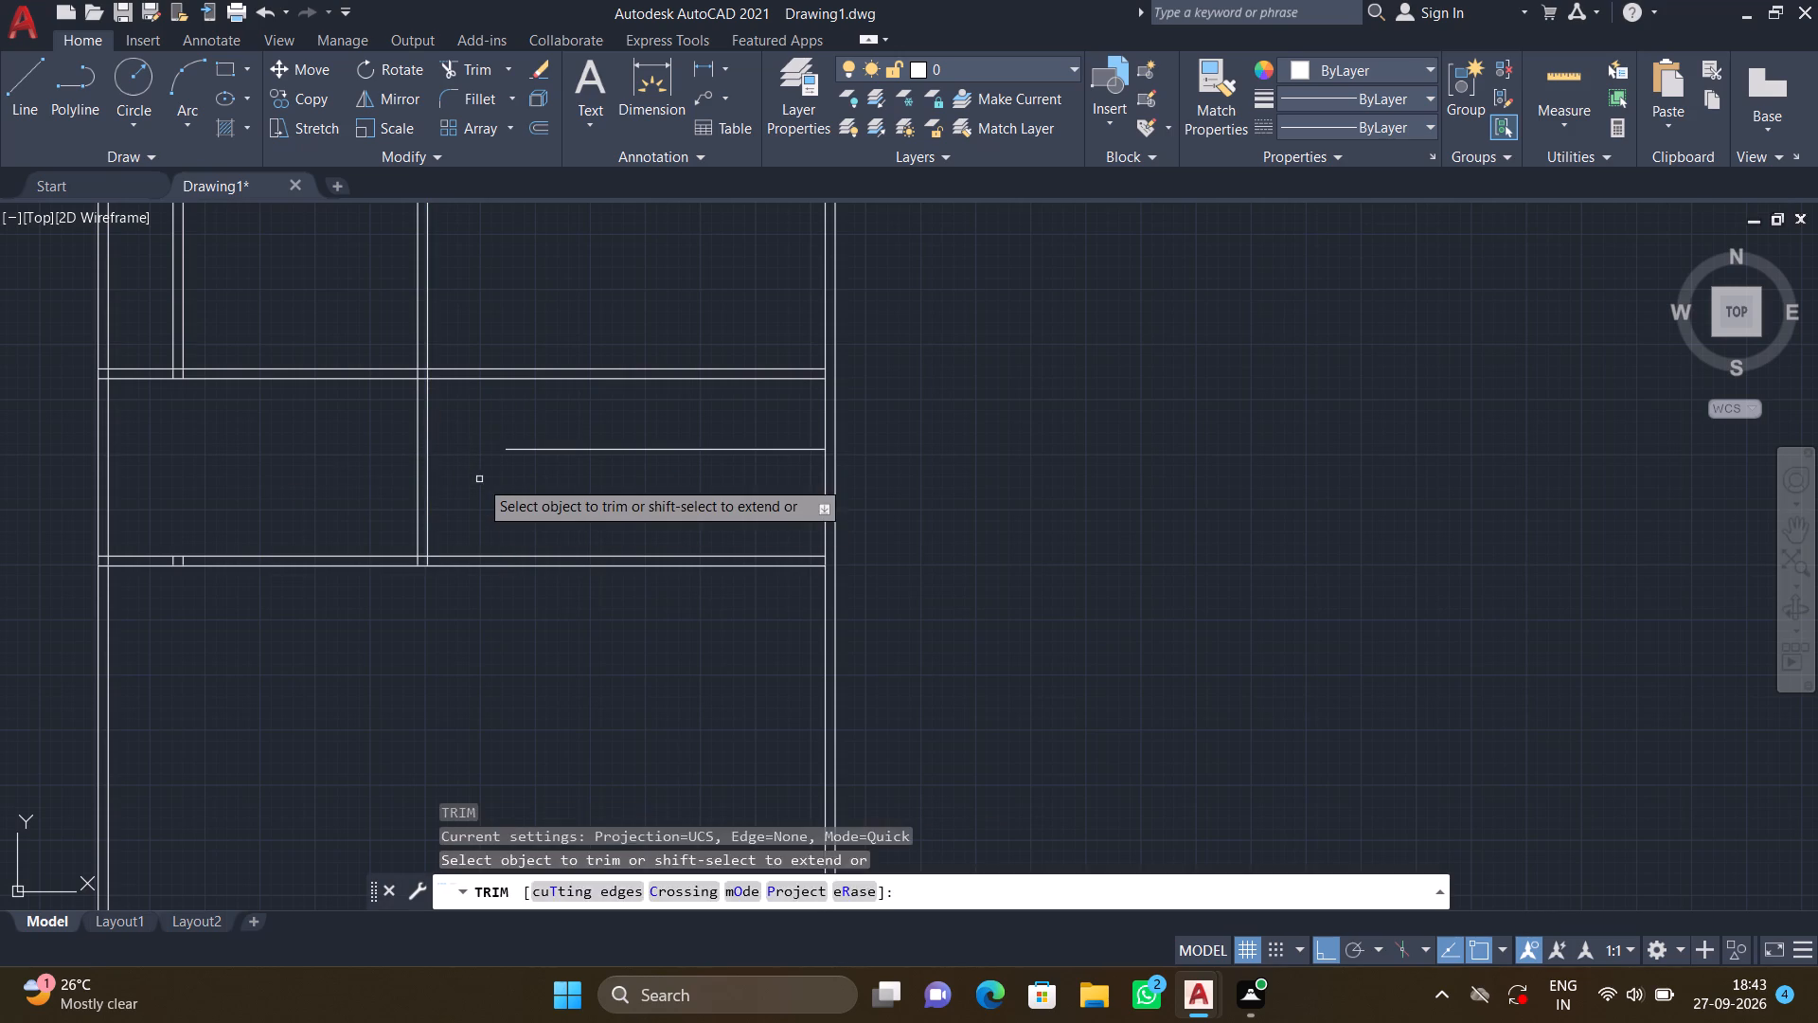
pyautogui.click(479, 479)
pyautogui.click(388, 454)
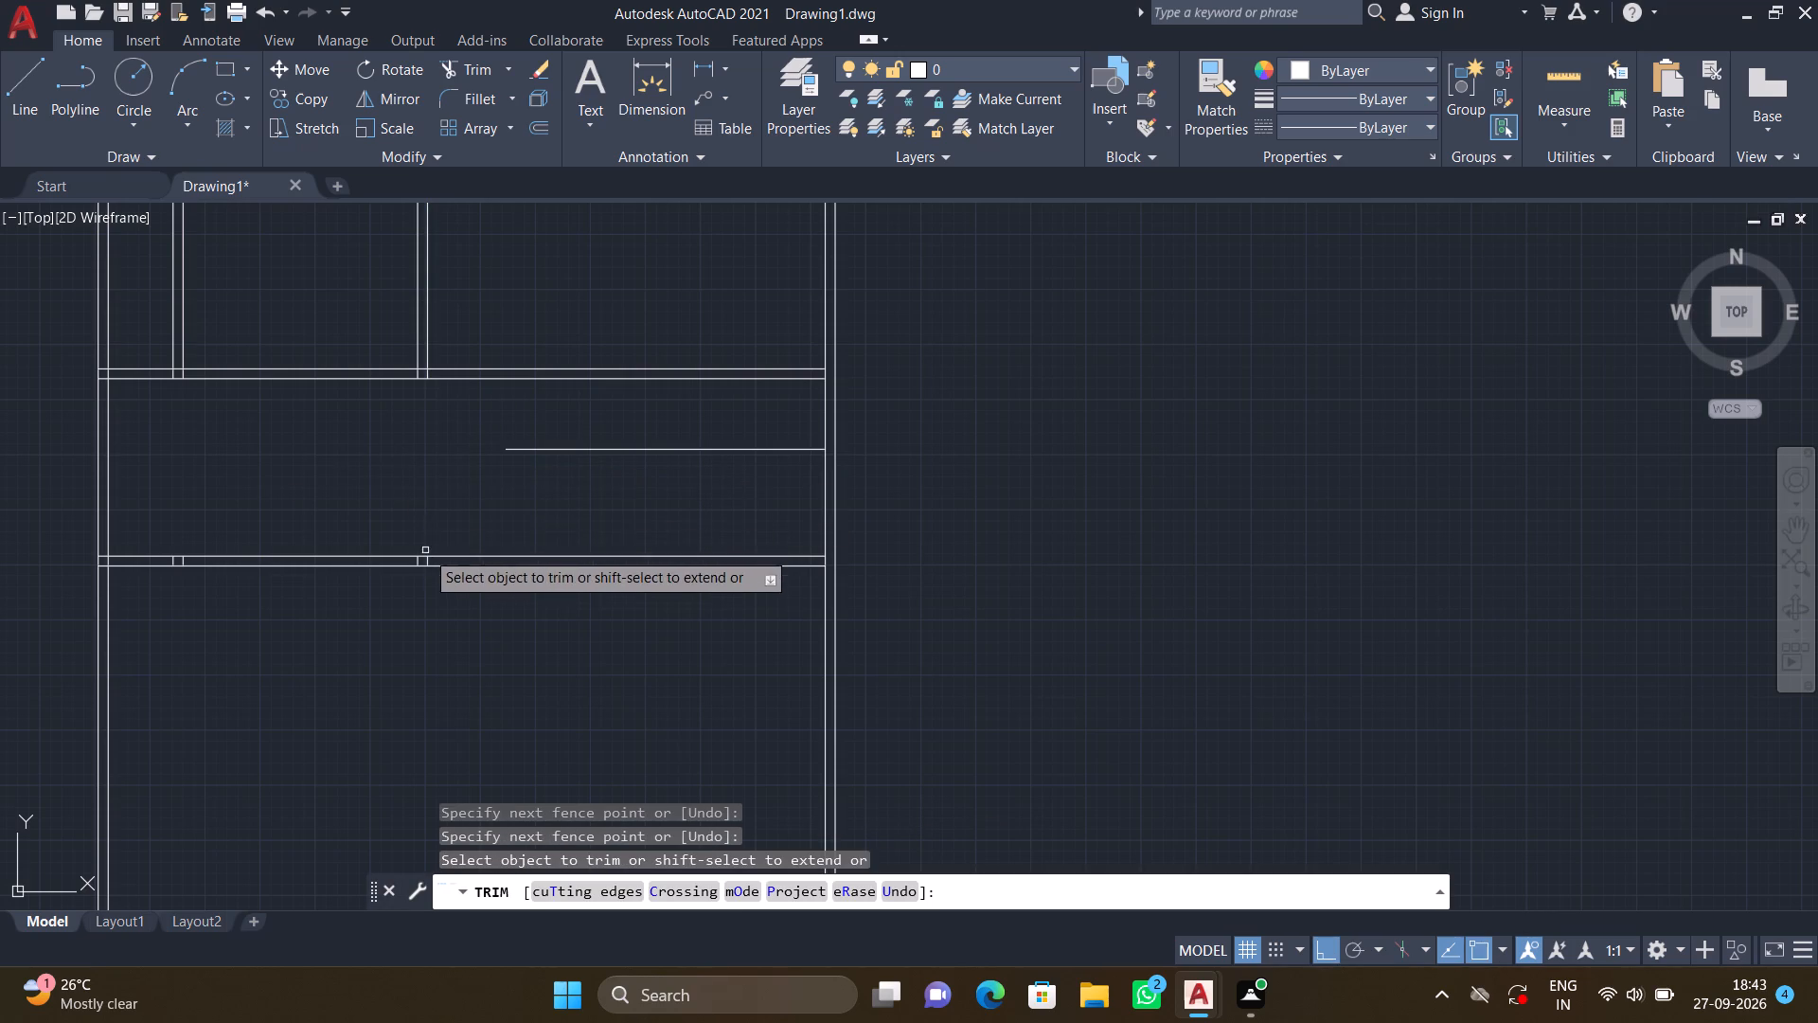
pyautogui.press('Return')
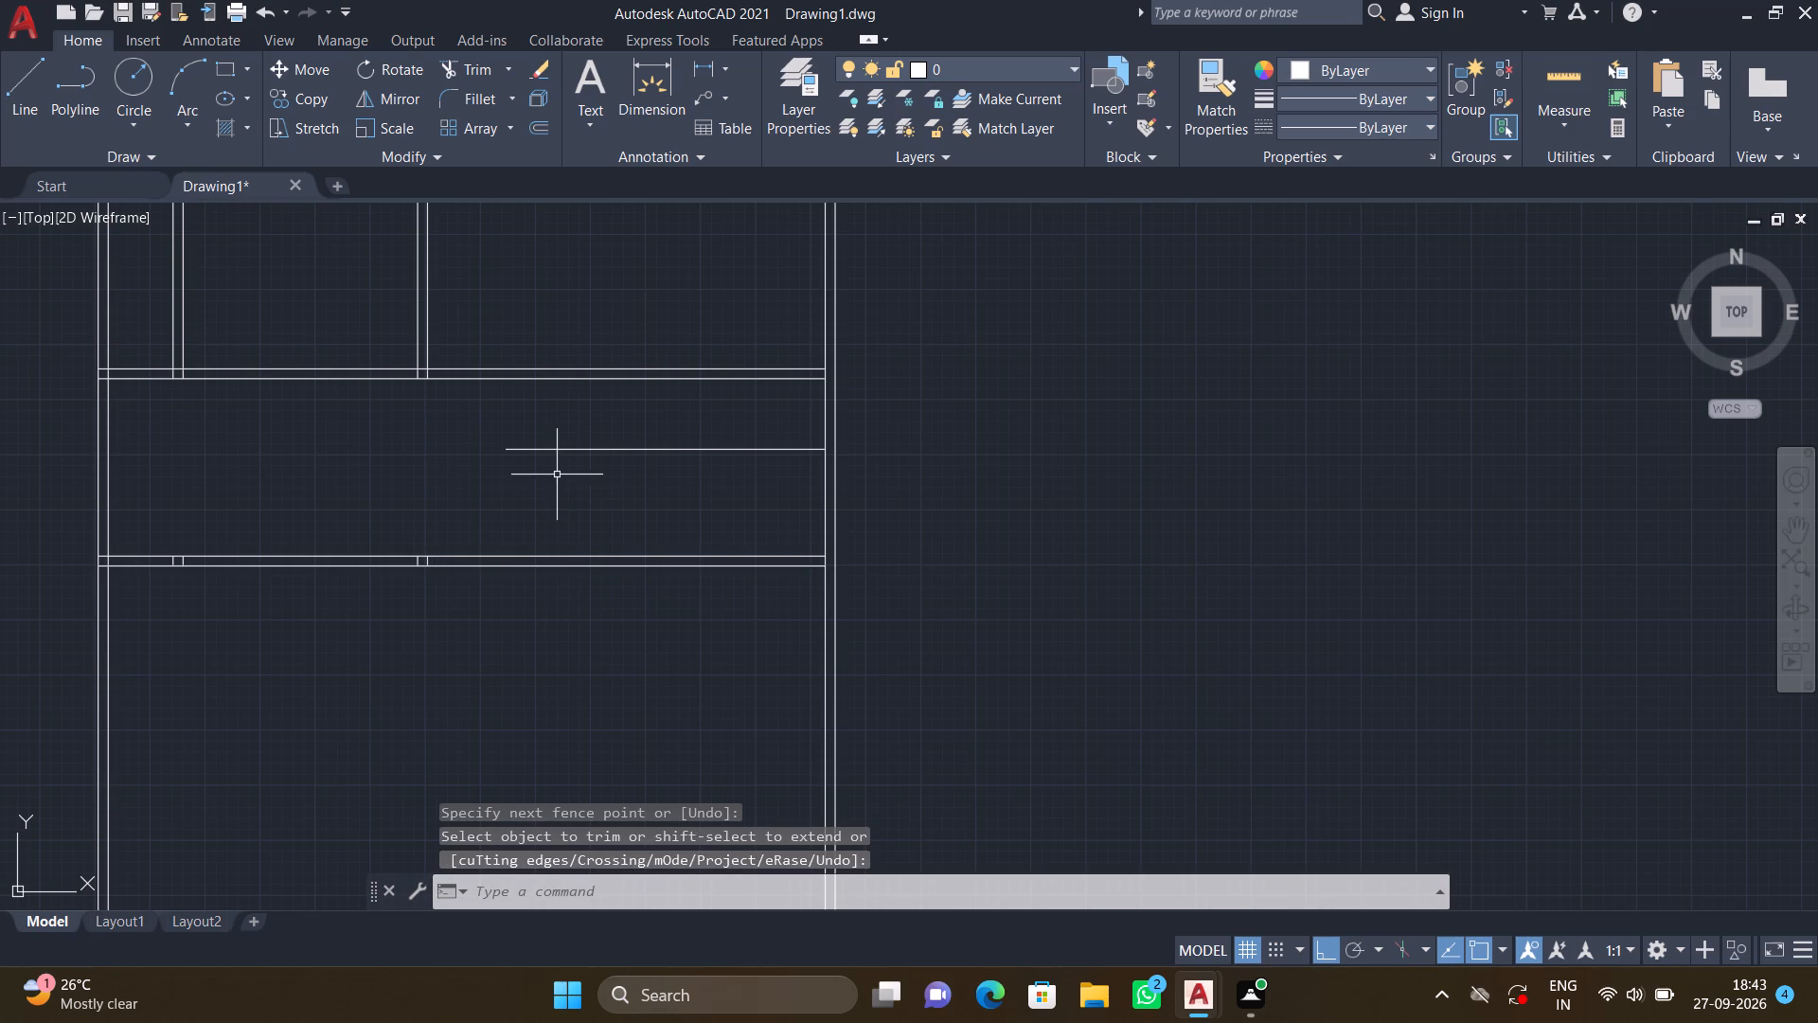
# Offset the remaining short horizontal line 9" to the south to form a double-line wall.
pyautogui.press('o')
pyautogui.press('Return')
pyautogui.write('9"')
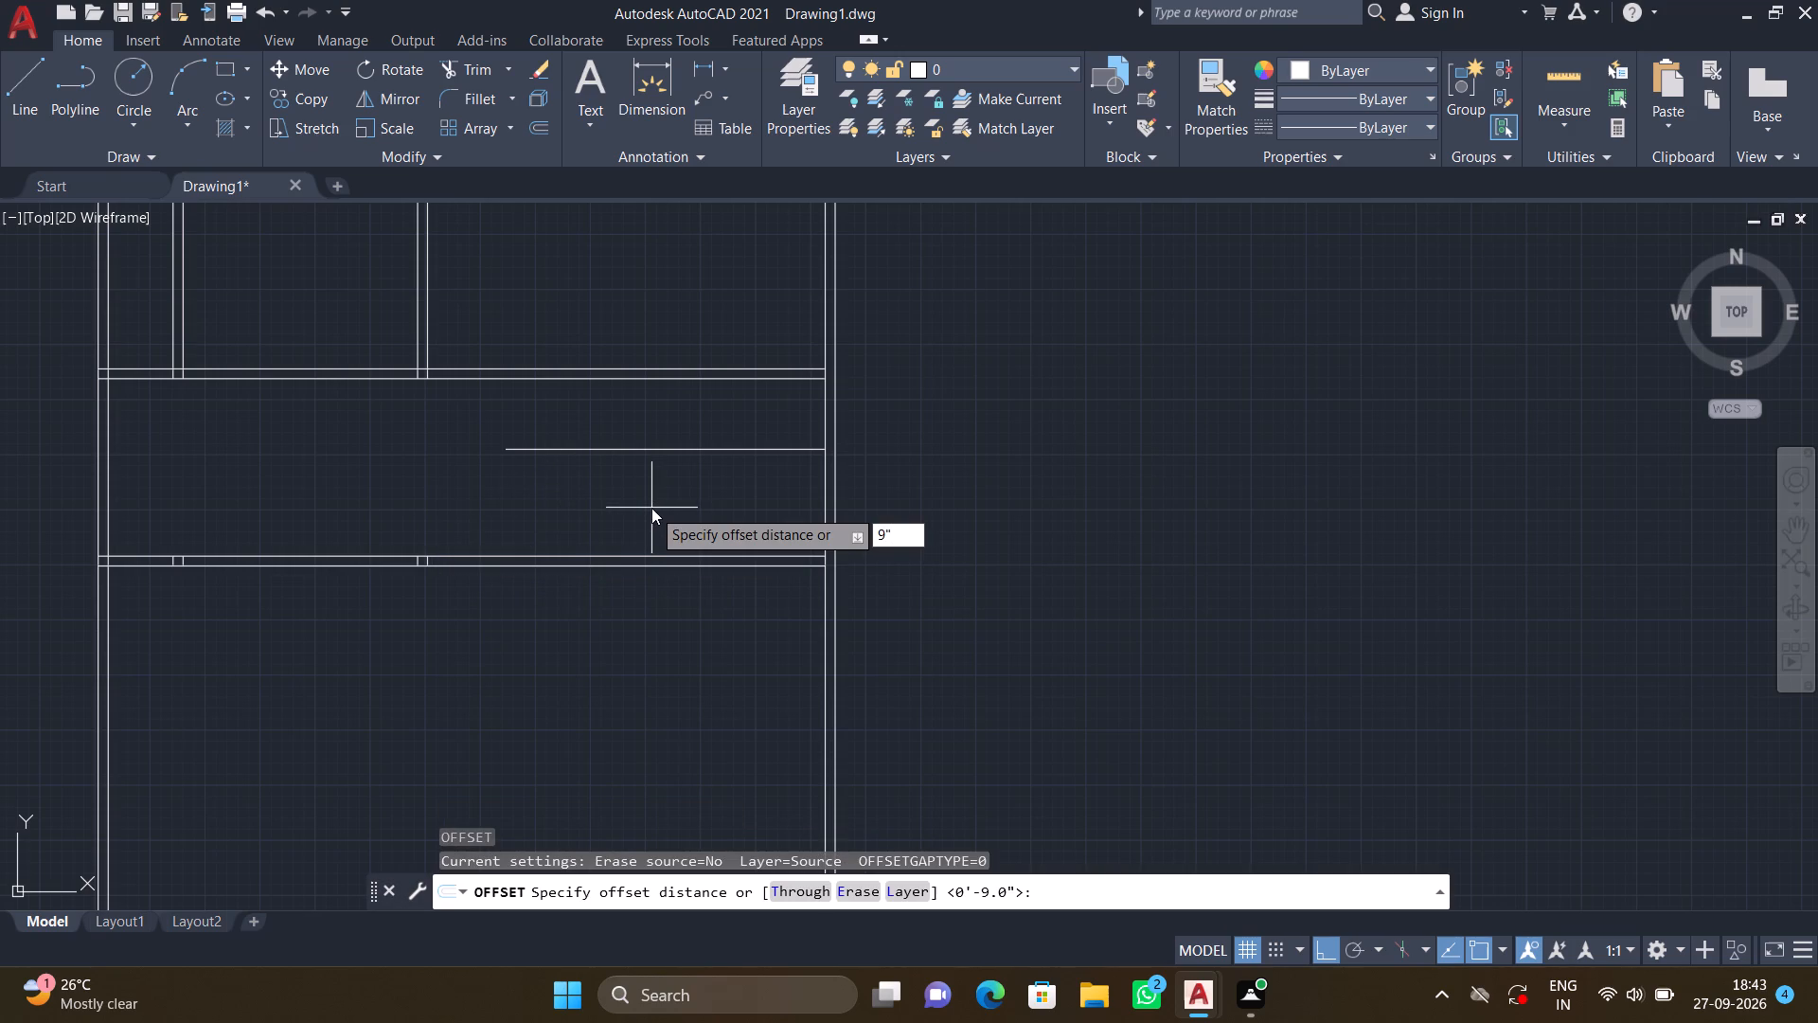
pyautogui.press('Return')
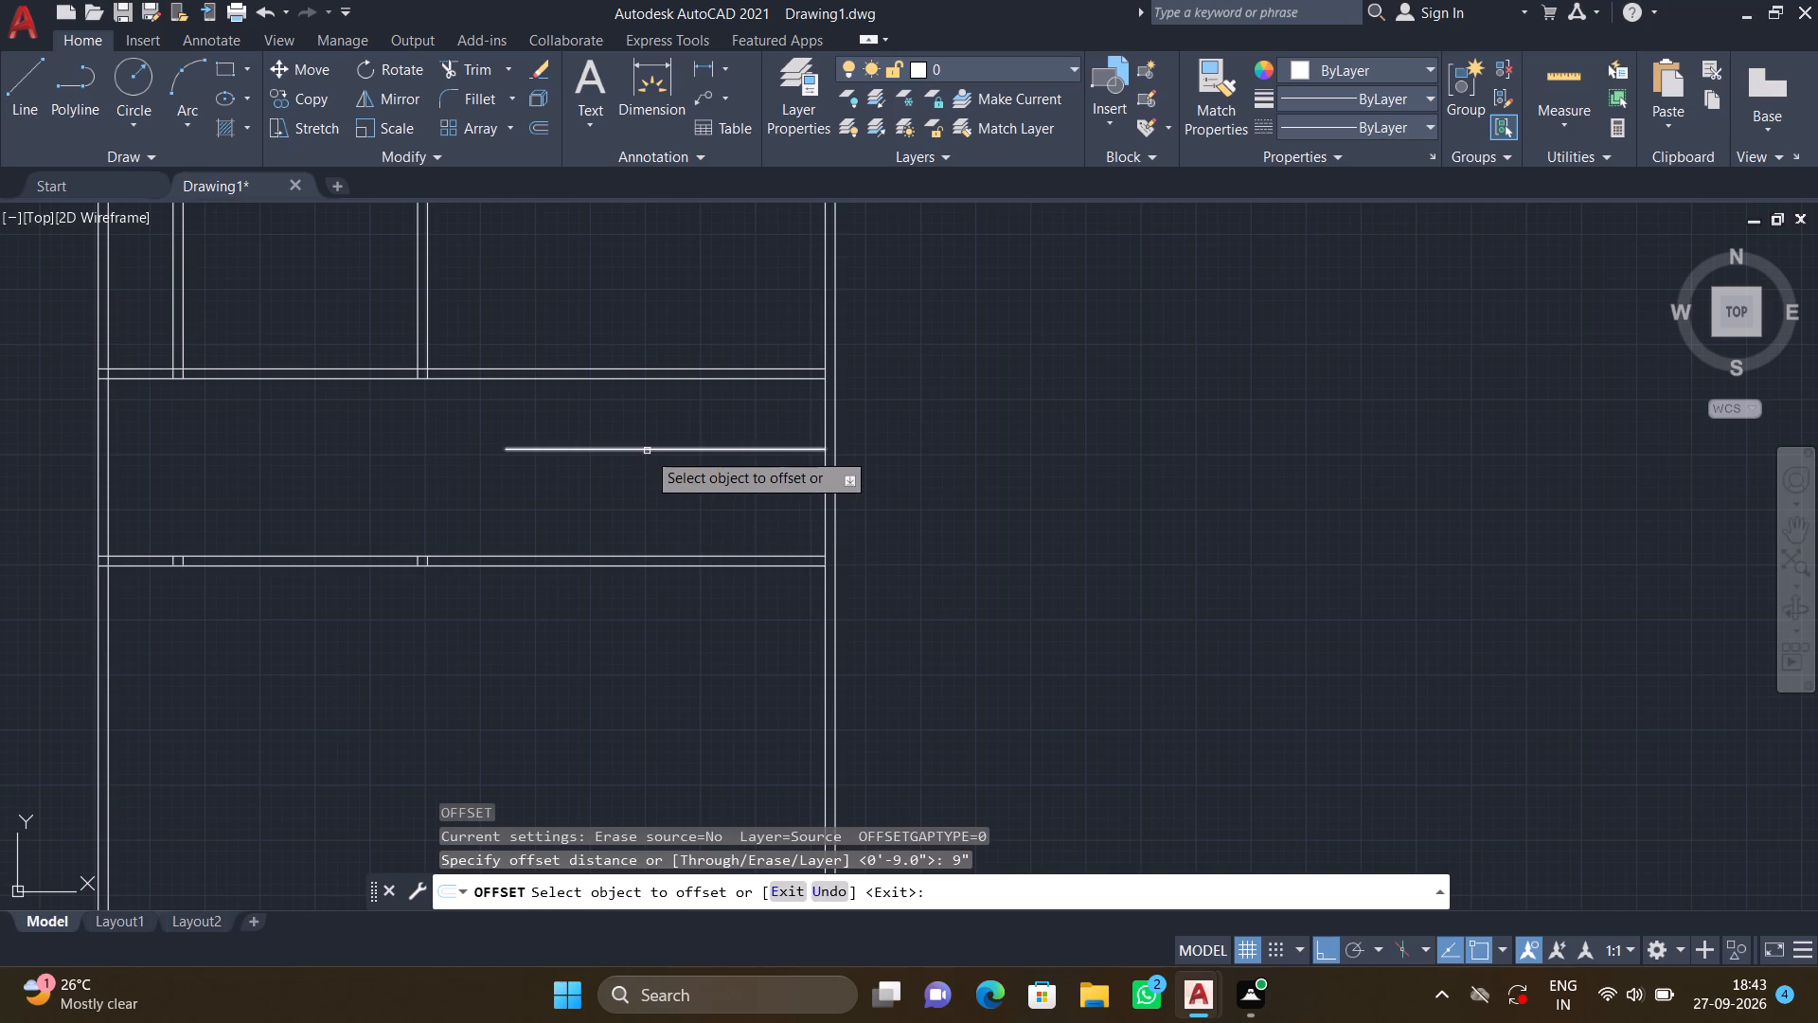
pyautogui.click(647, 451)
pyautogui.click(661, 511)
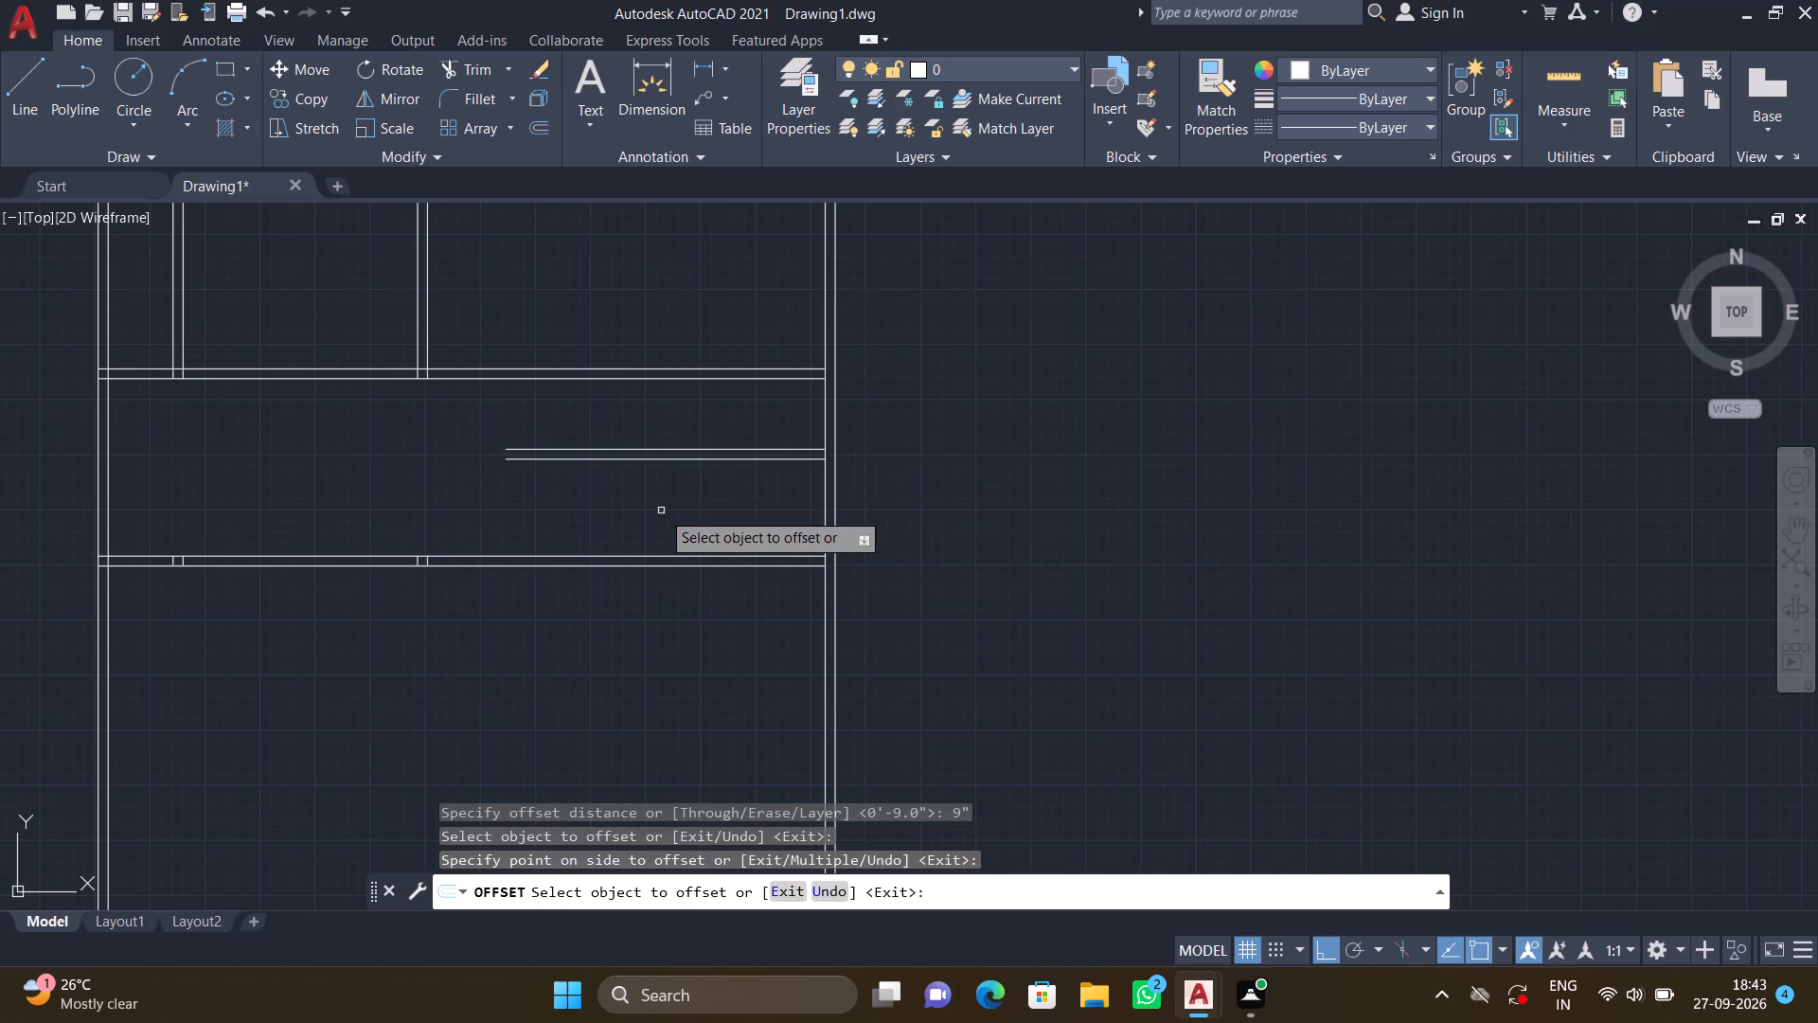
pyautogui.press('Return')
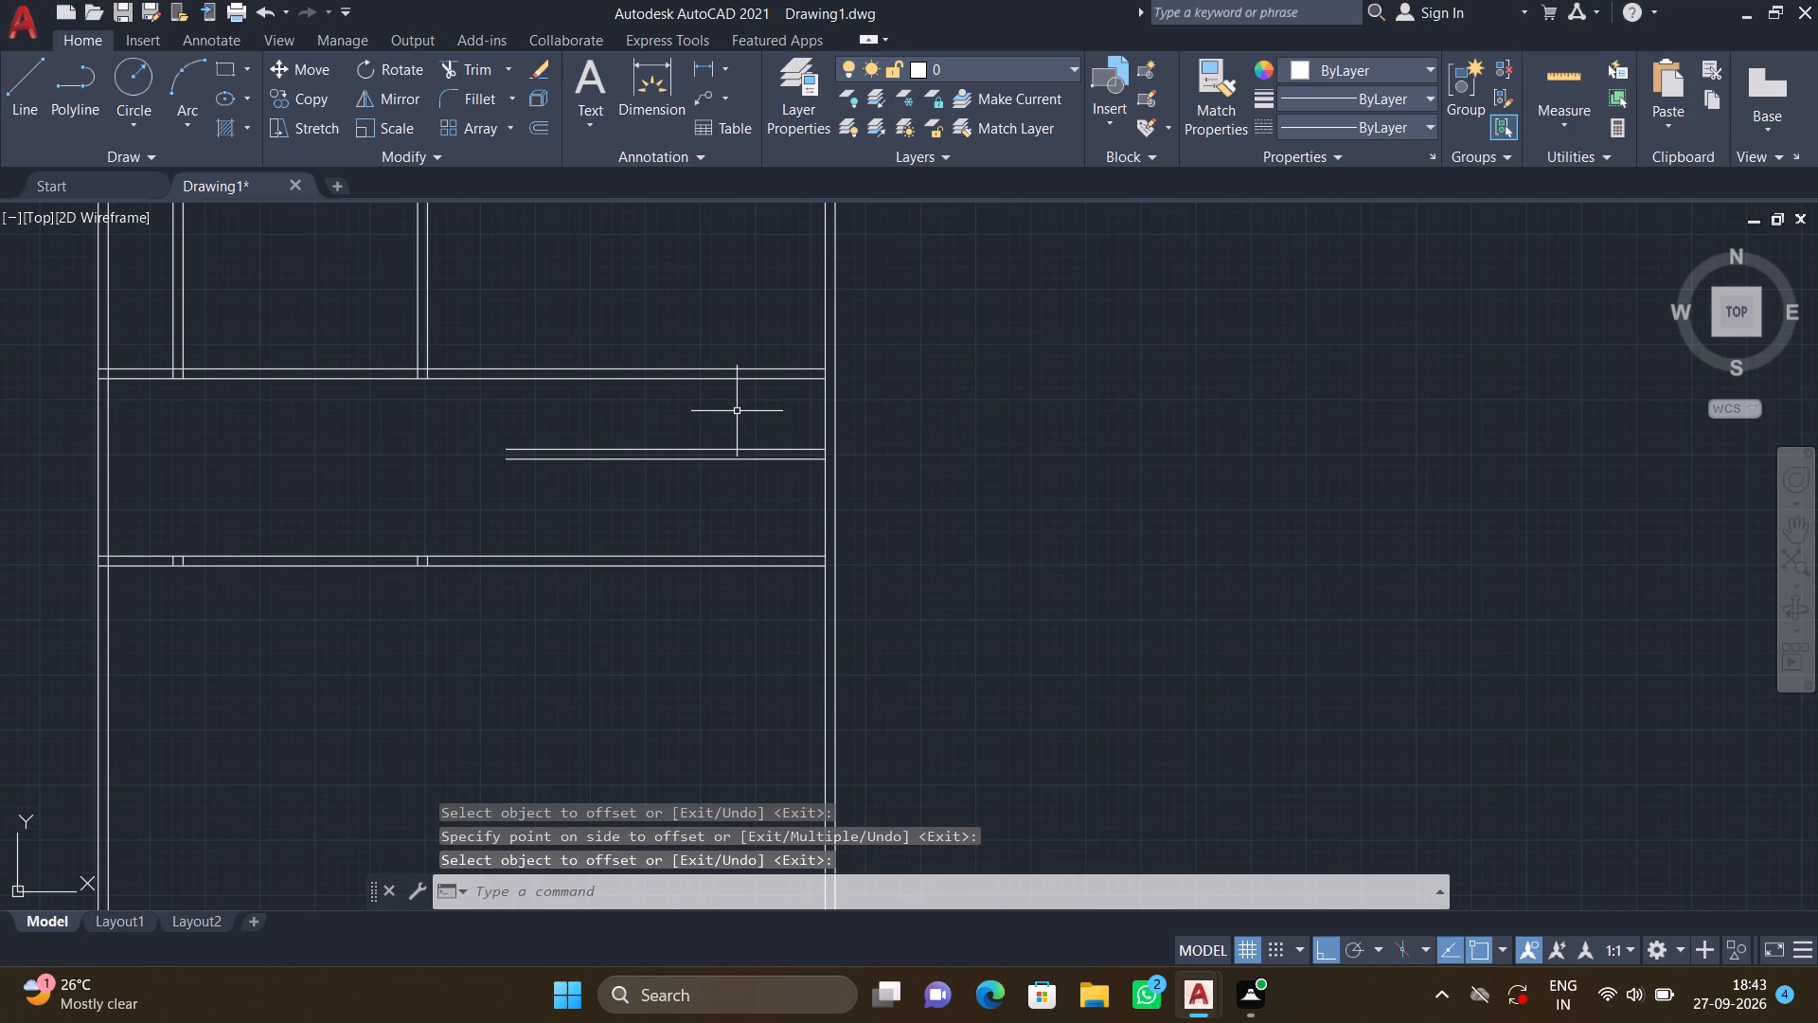
# Offset the inner line of the east outer wall 6'1" to the west.
pyautogui.press('o')
pyautogui.press('Return')
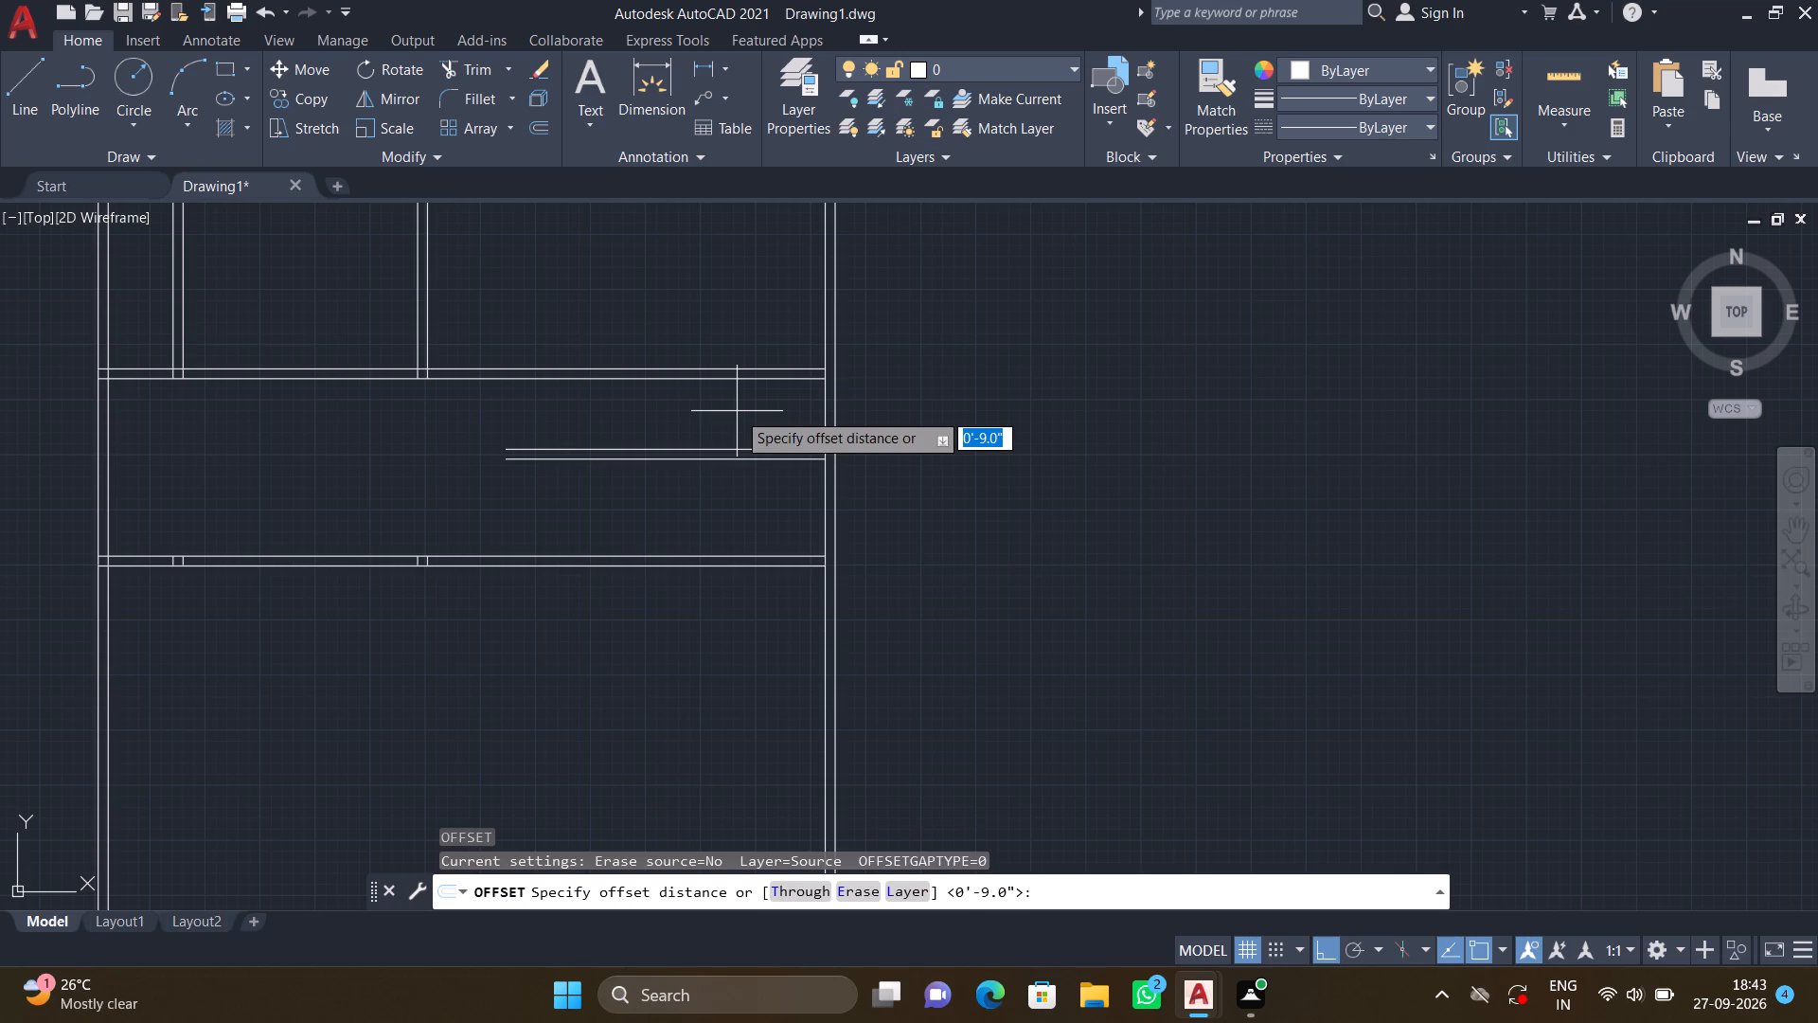
pyautogui.write("6'")
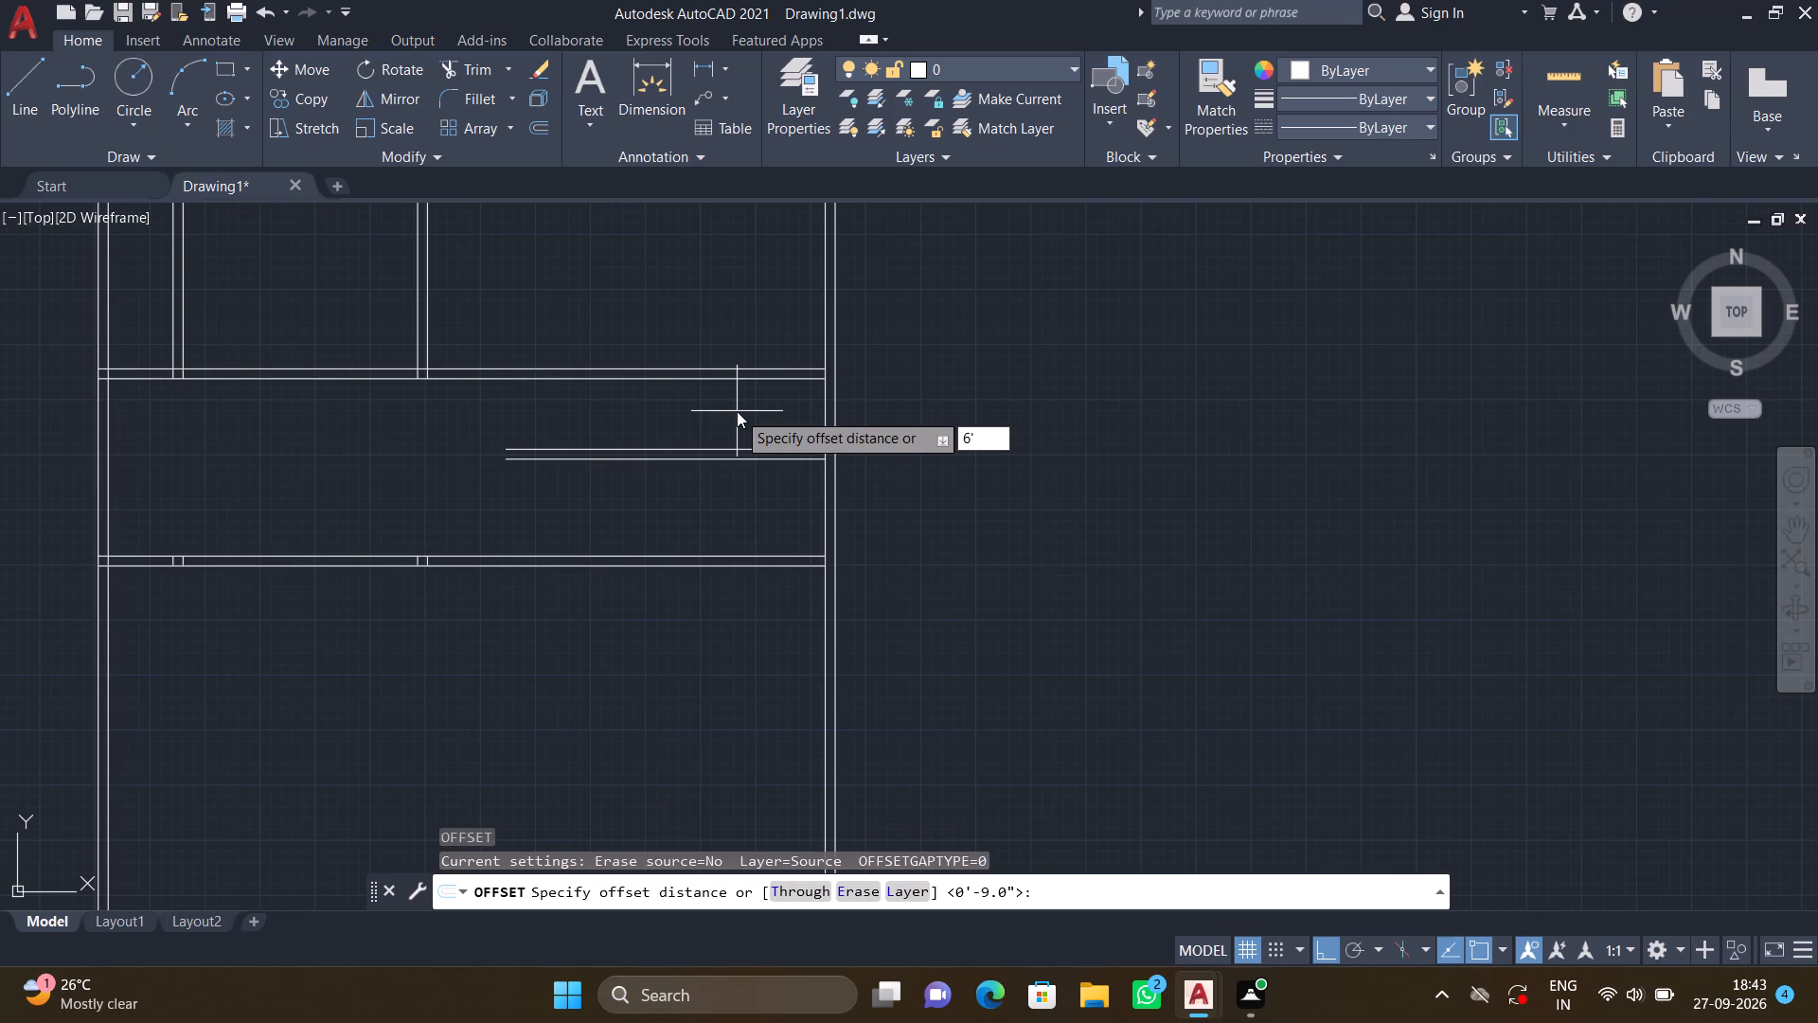
pyautogui.write('1"')
pyautogui.press('Return')
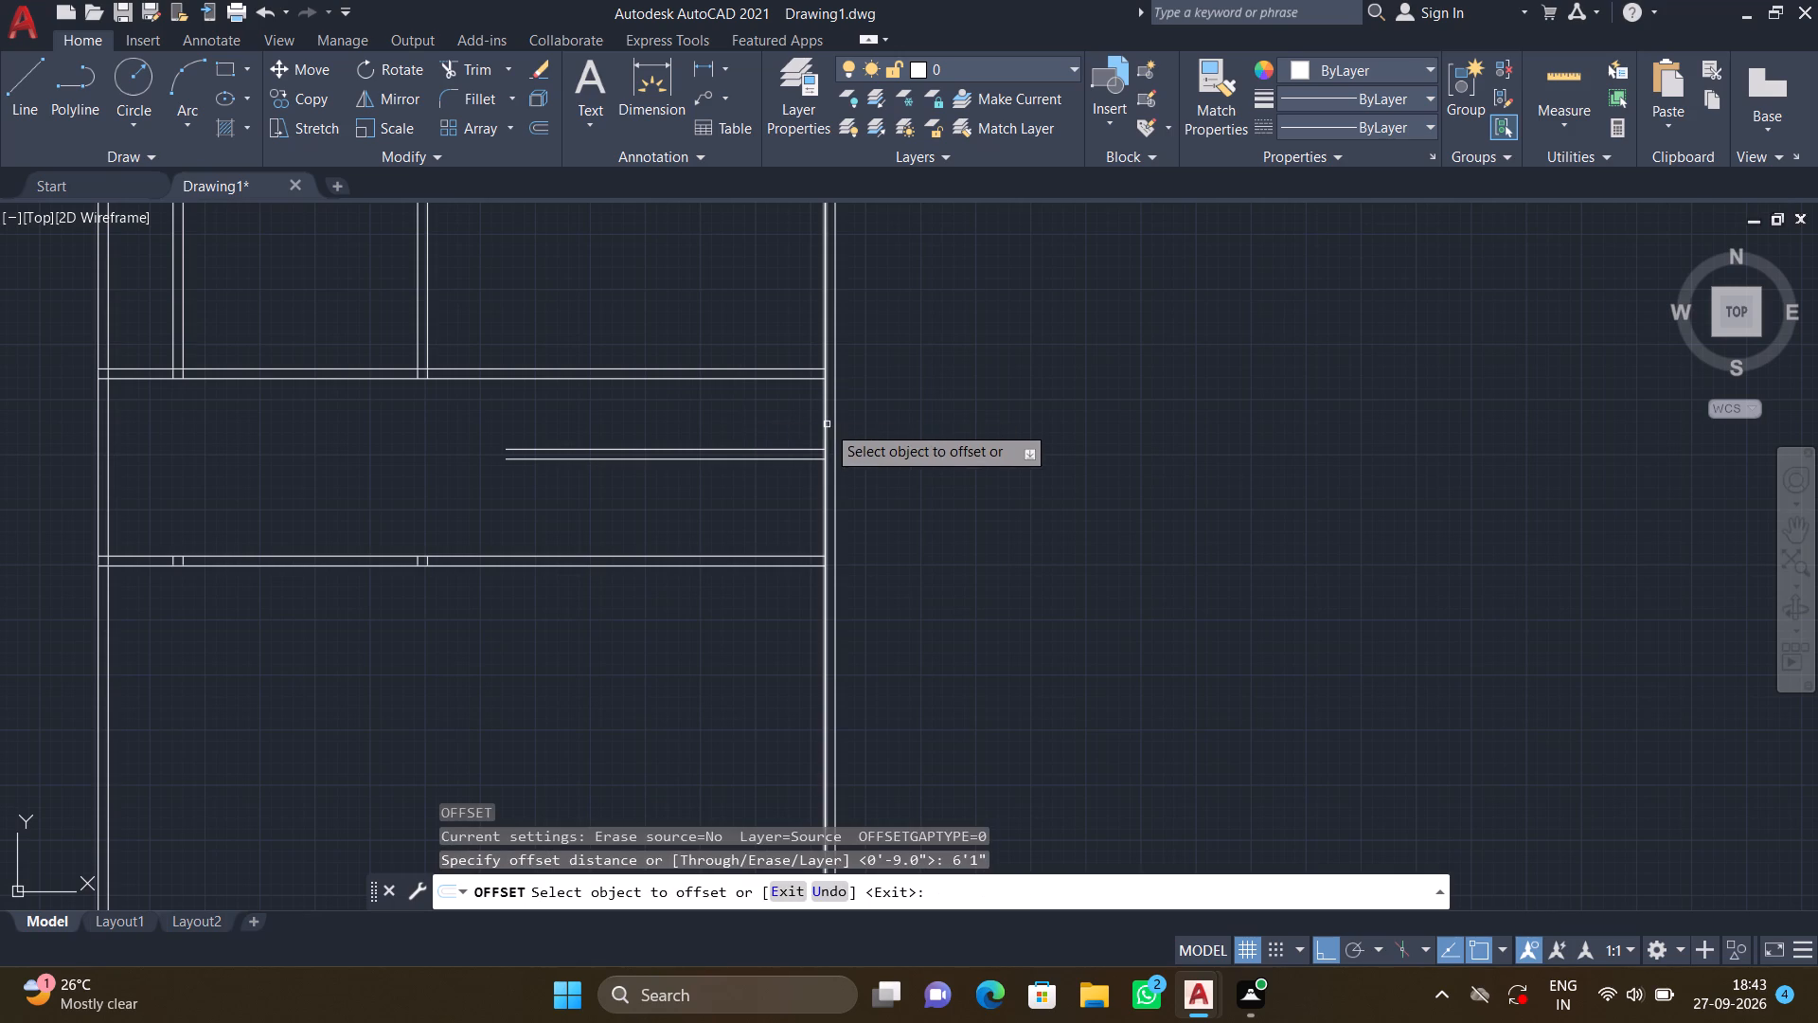
pyautogui.click(823, 421)
pyautogui.click(630, 416)
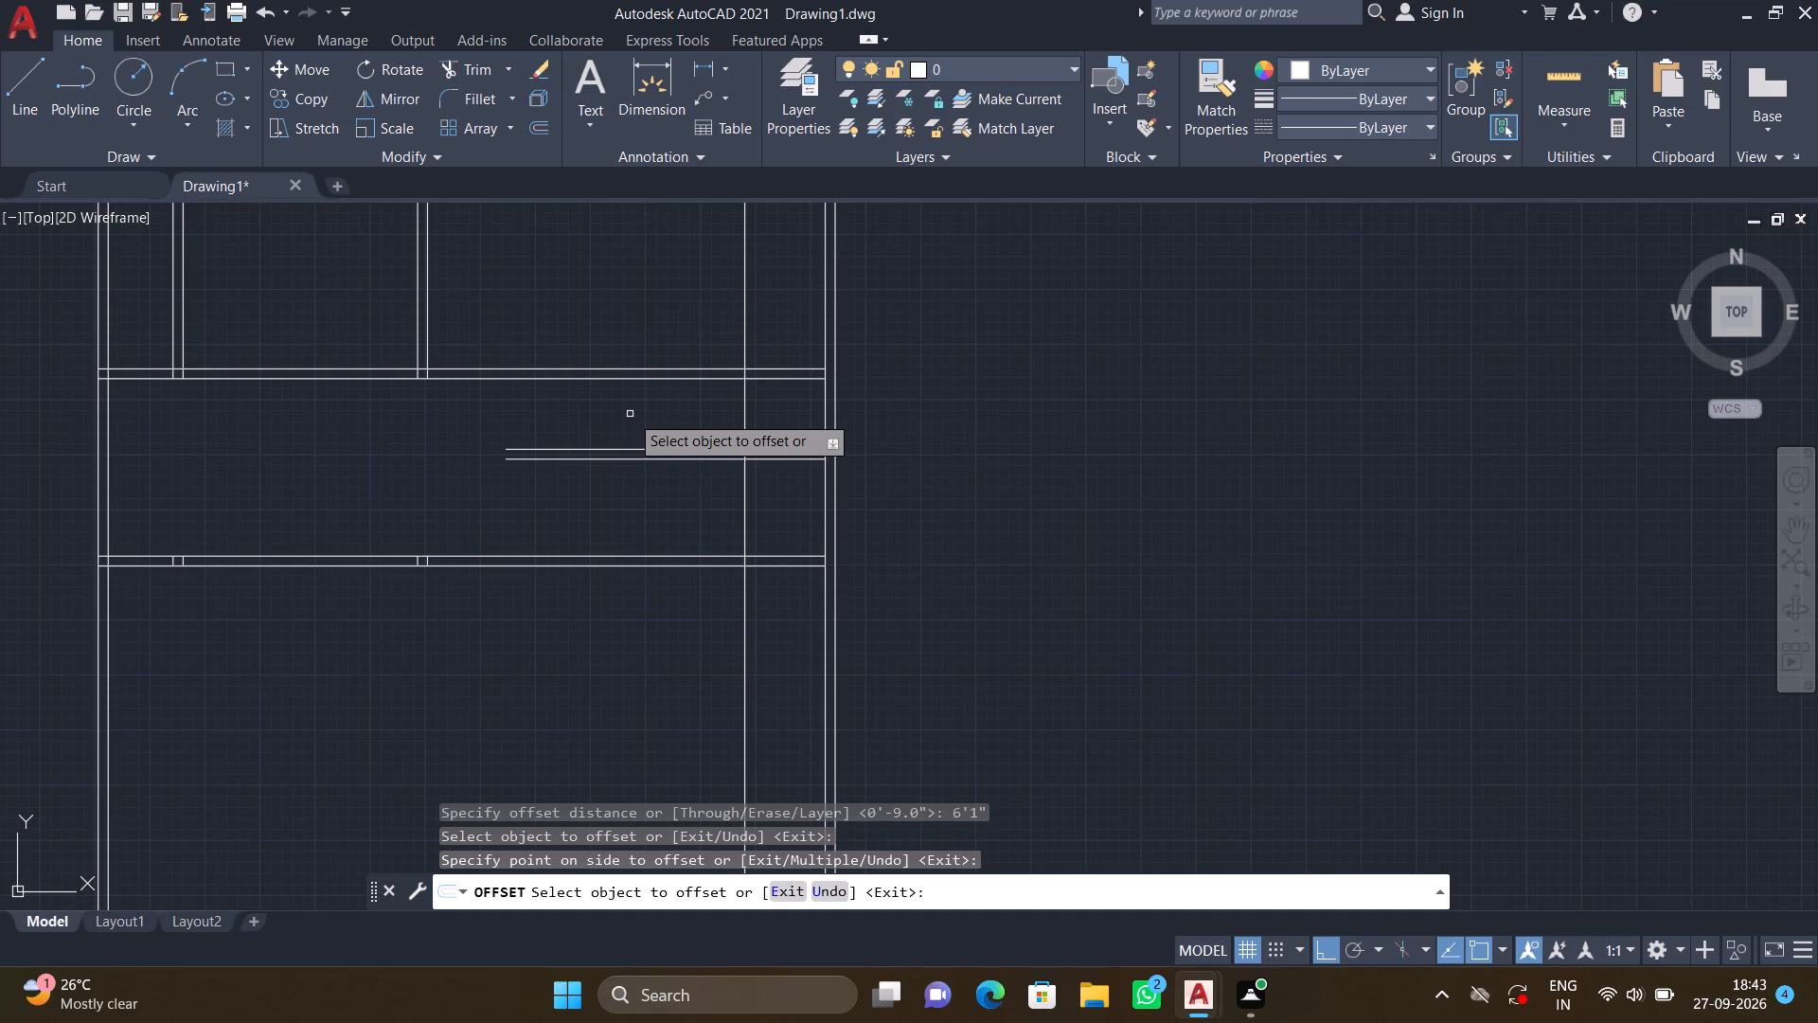
pyautogui.press('Return')
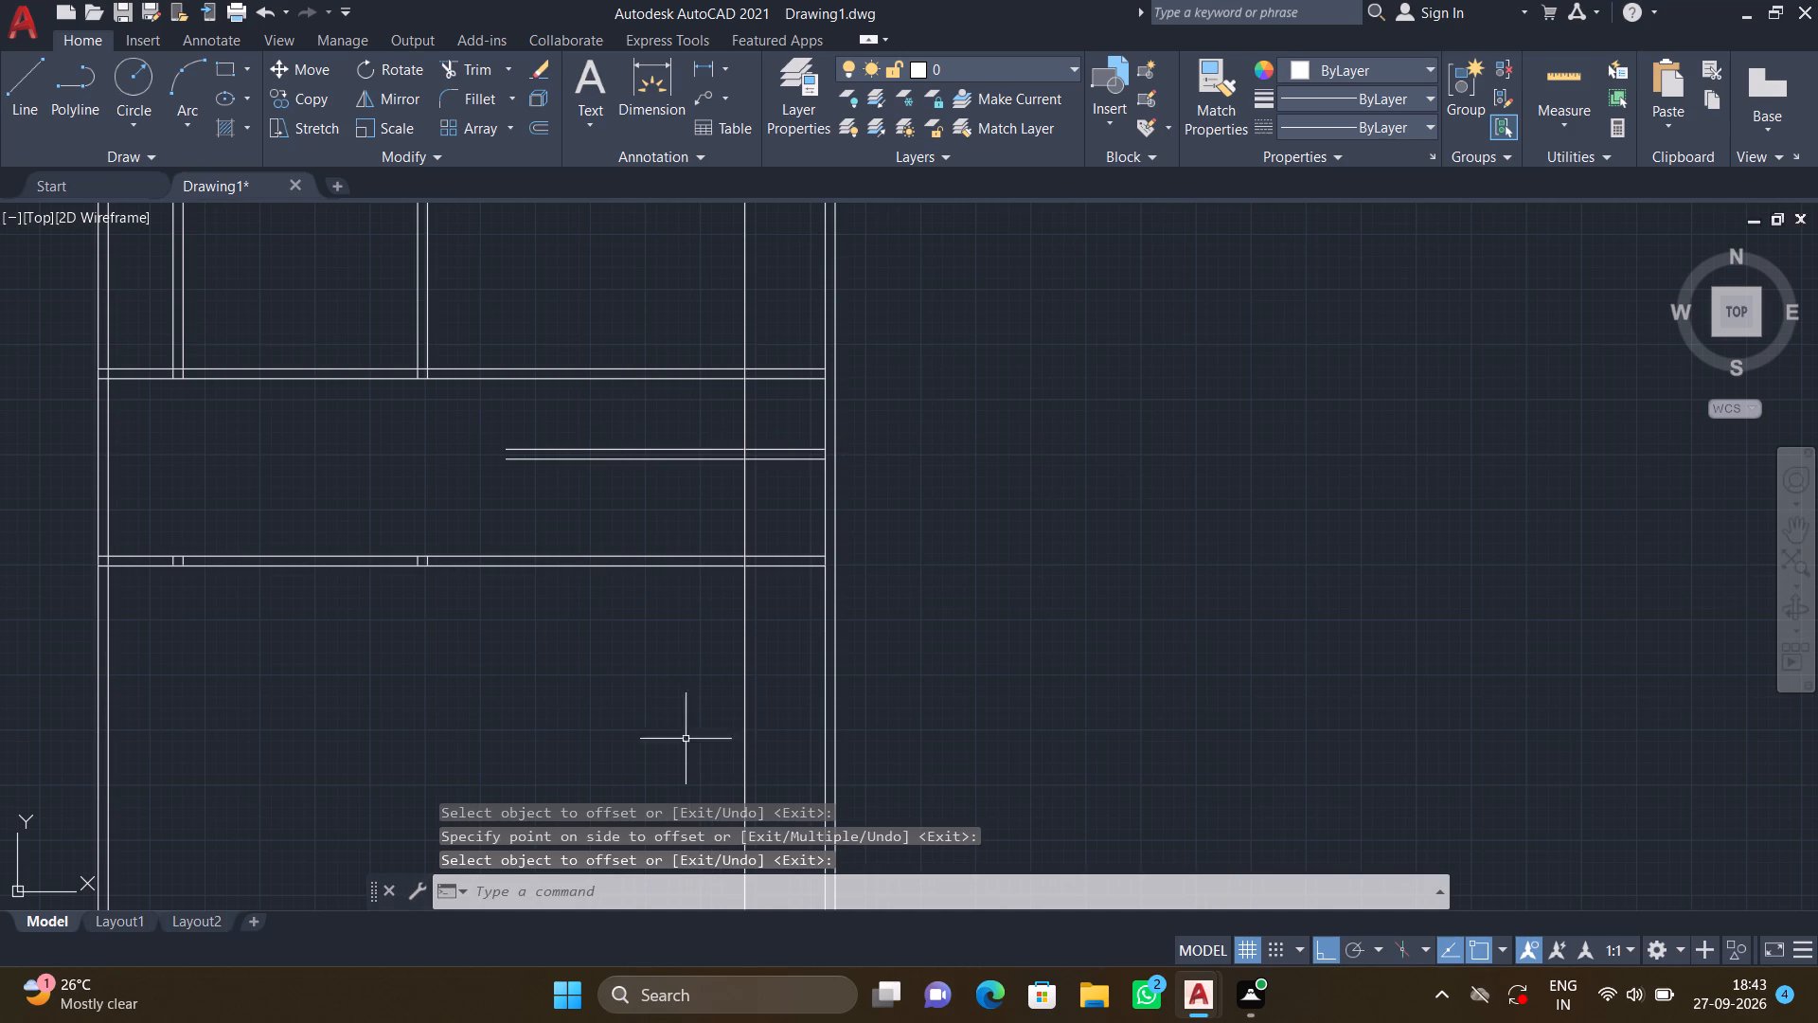
# Trim the new vertical line north and south of the band between the two southernmost full-width walls, including its leftover piece in the northern wall.
pyautogui.press('t')
pyautogui.press('r')
pyautogui.press('Return')
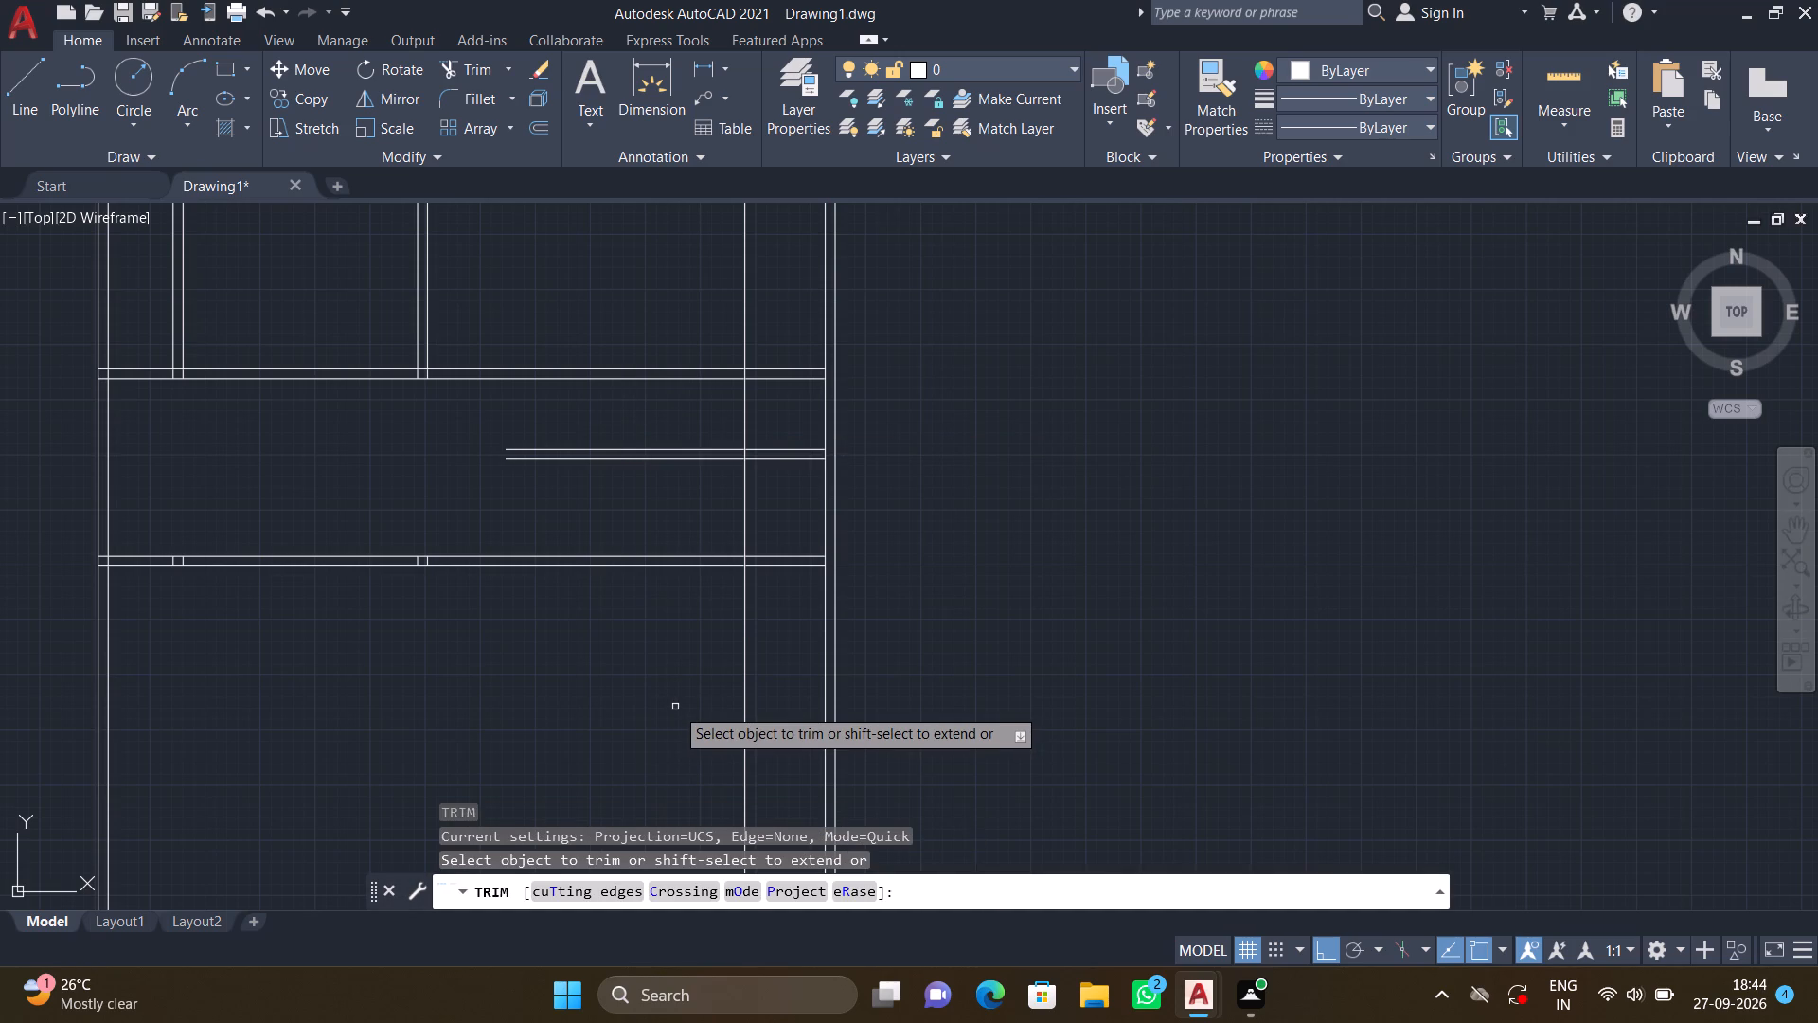
pyautogui.click(759, 670)
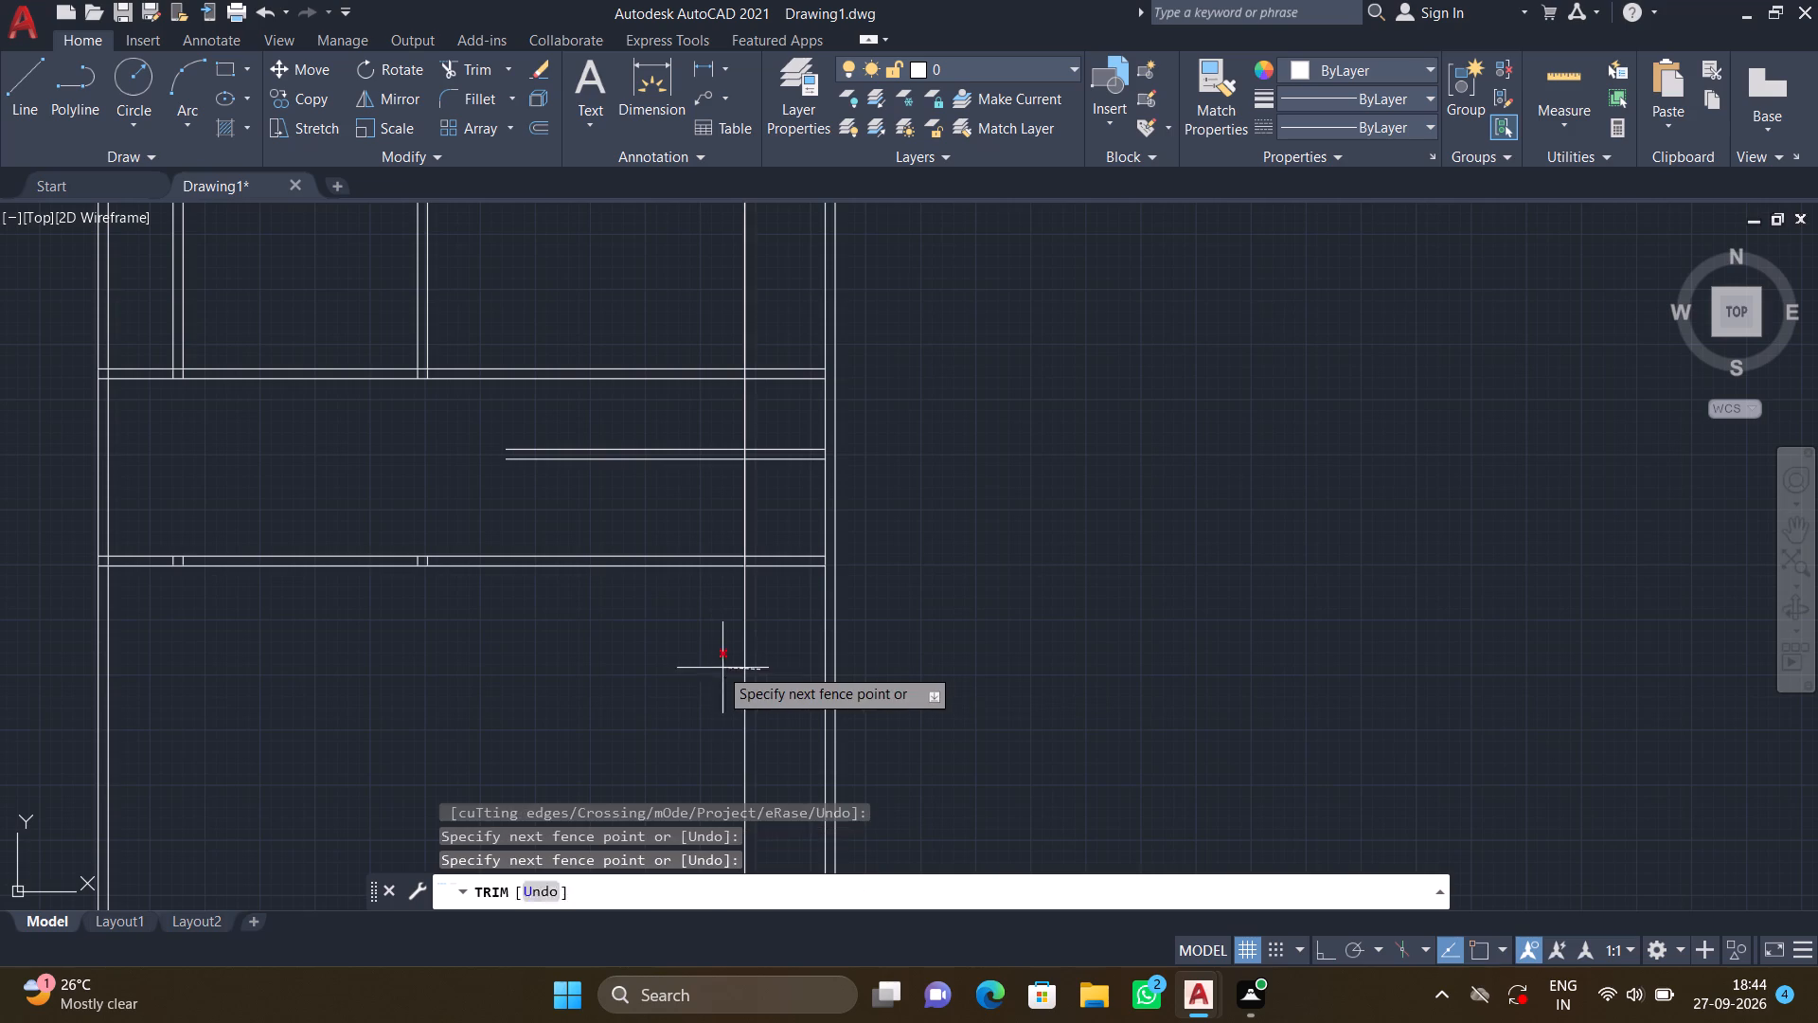
pyautogui.click(706, 659)
pyautogui.scroll(-2, 756, 650)
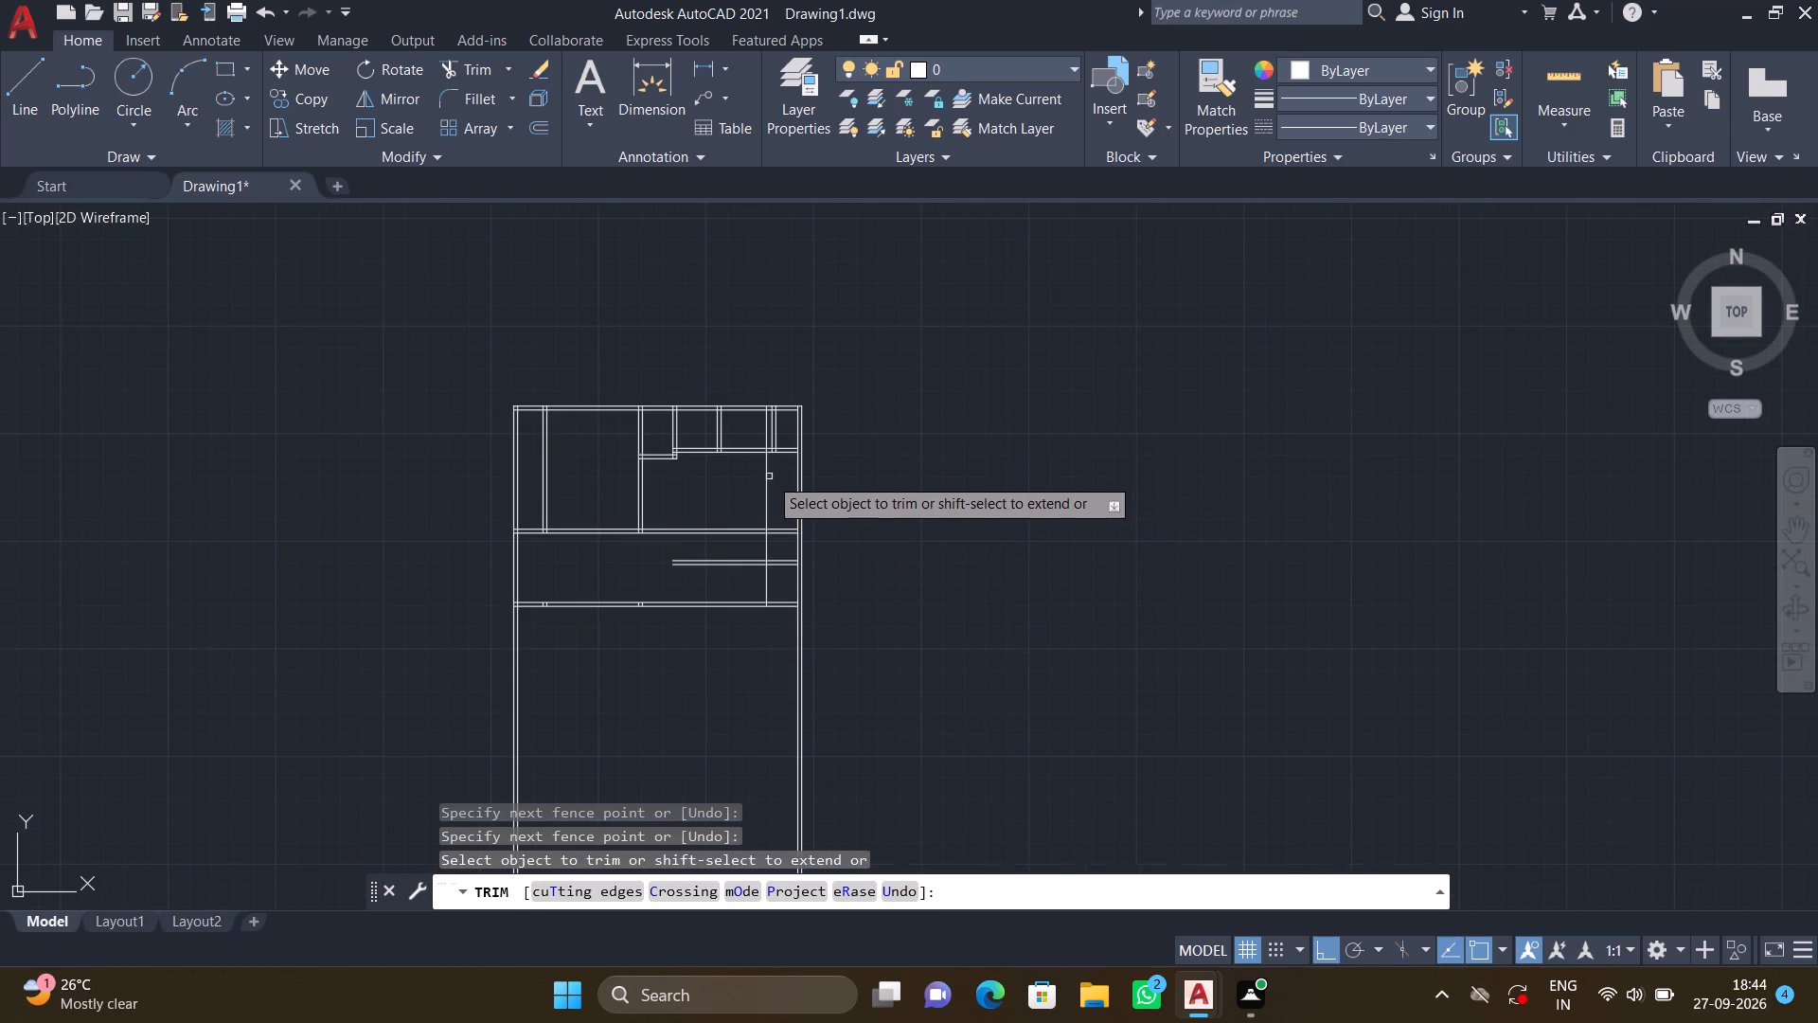
pyautogui.scroll(2, 768, 477)
pyautogui.click(774, 484)
pyautogui.click(670, 460)
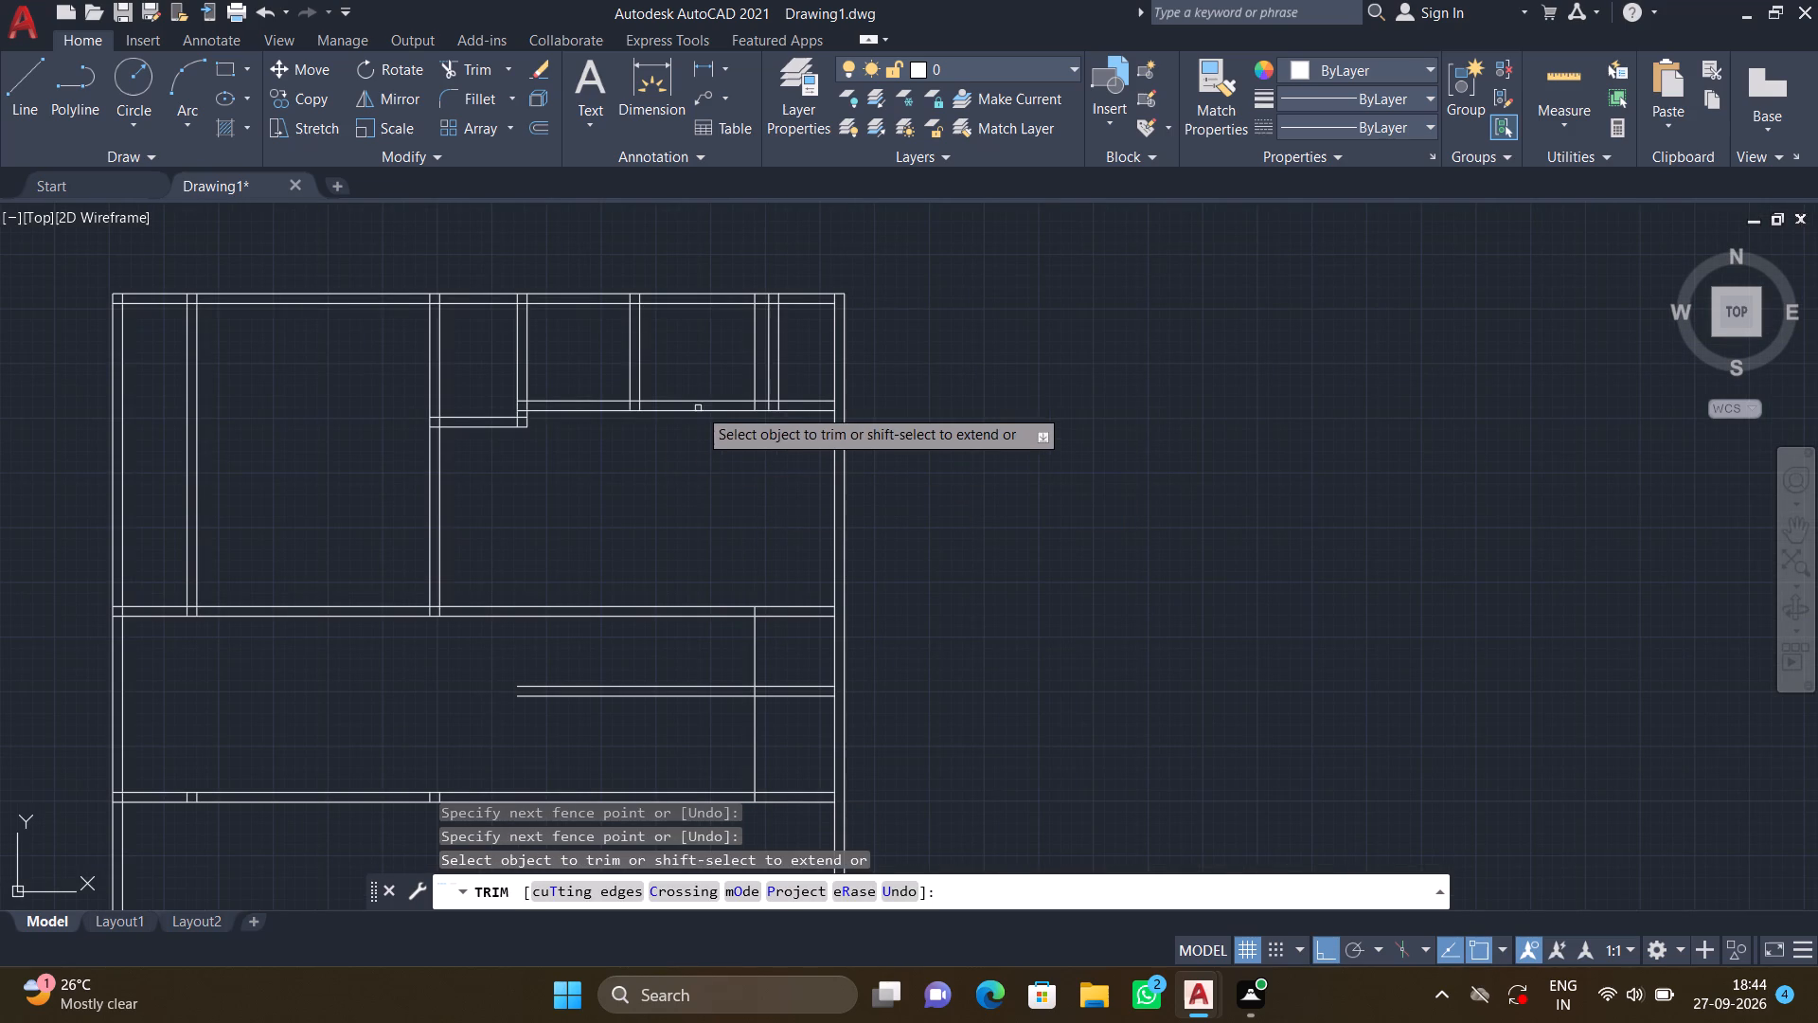
pyautogui.scroll(3, 764, 341)
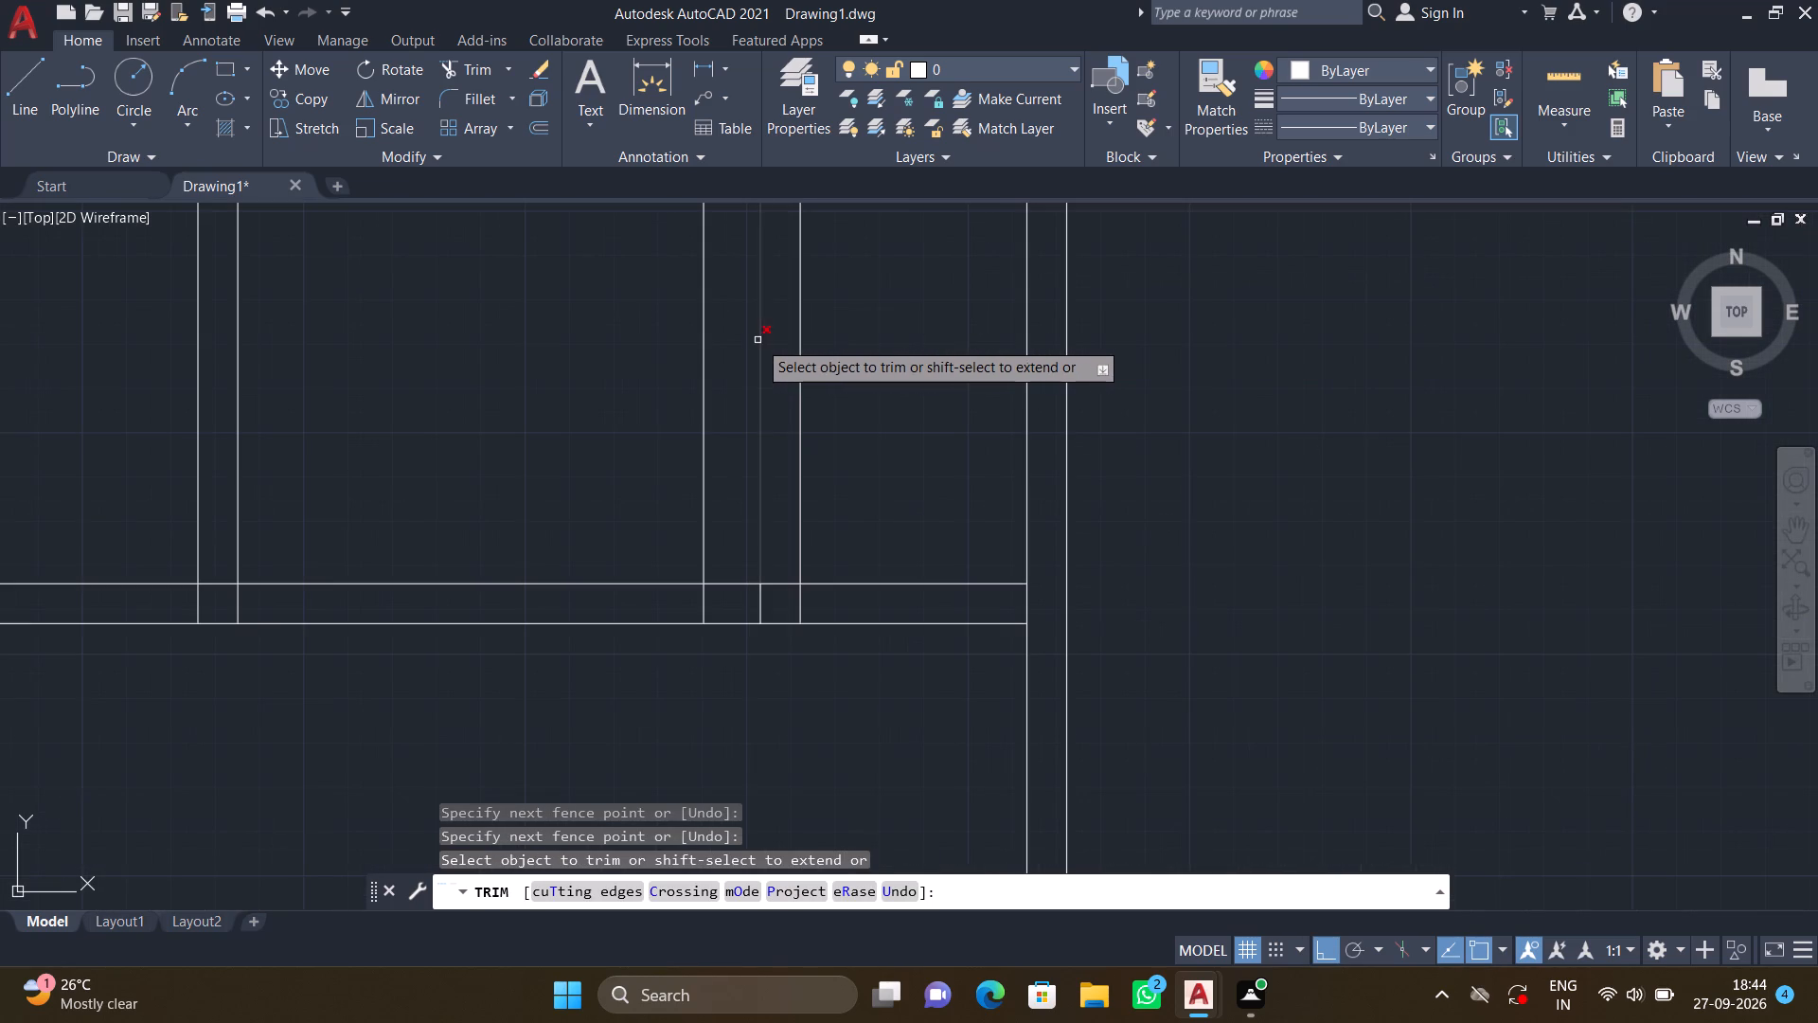
pyautogui.click(738, 338)
pyautogui.click(685, 332)
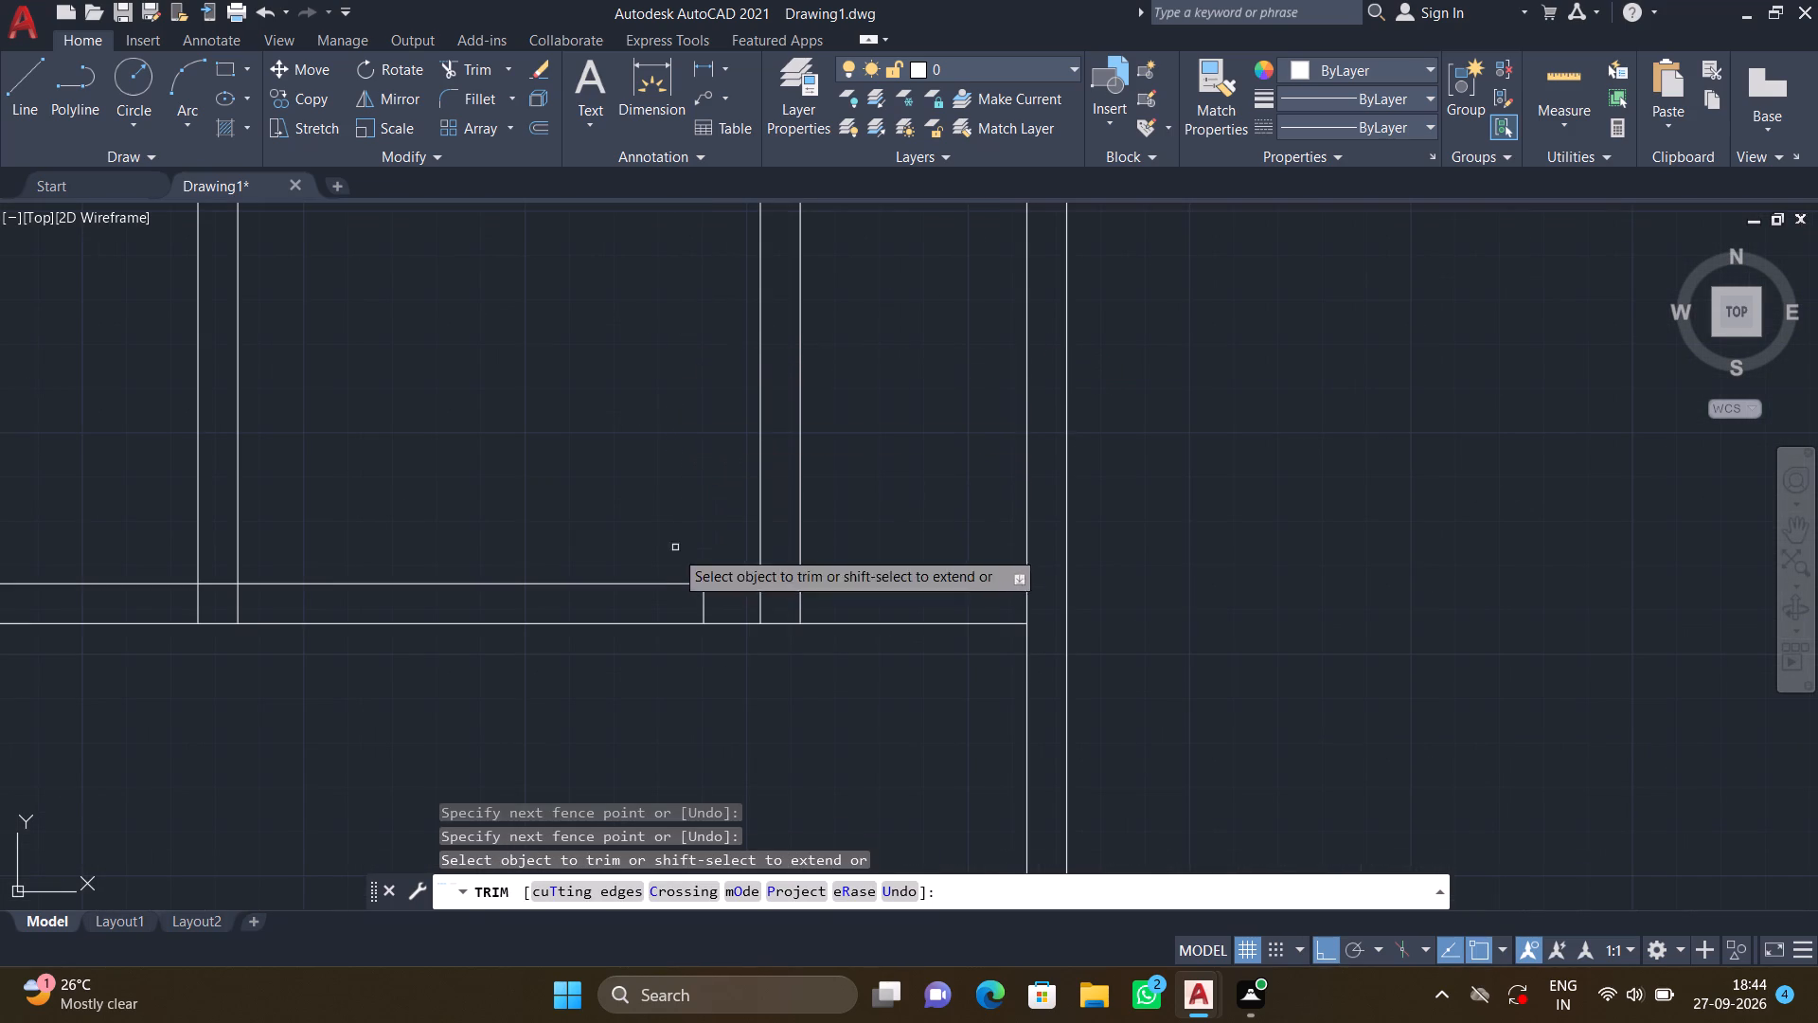
pyautogui.click(704, 613)
pyautogui.scroll(-1, 693, 503)
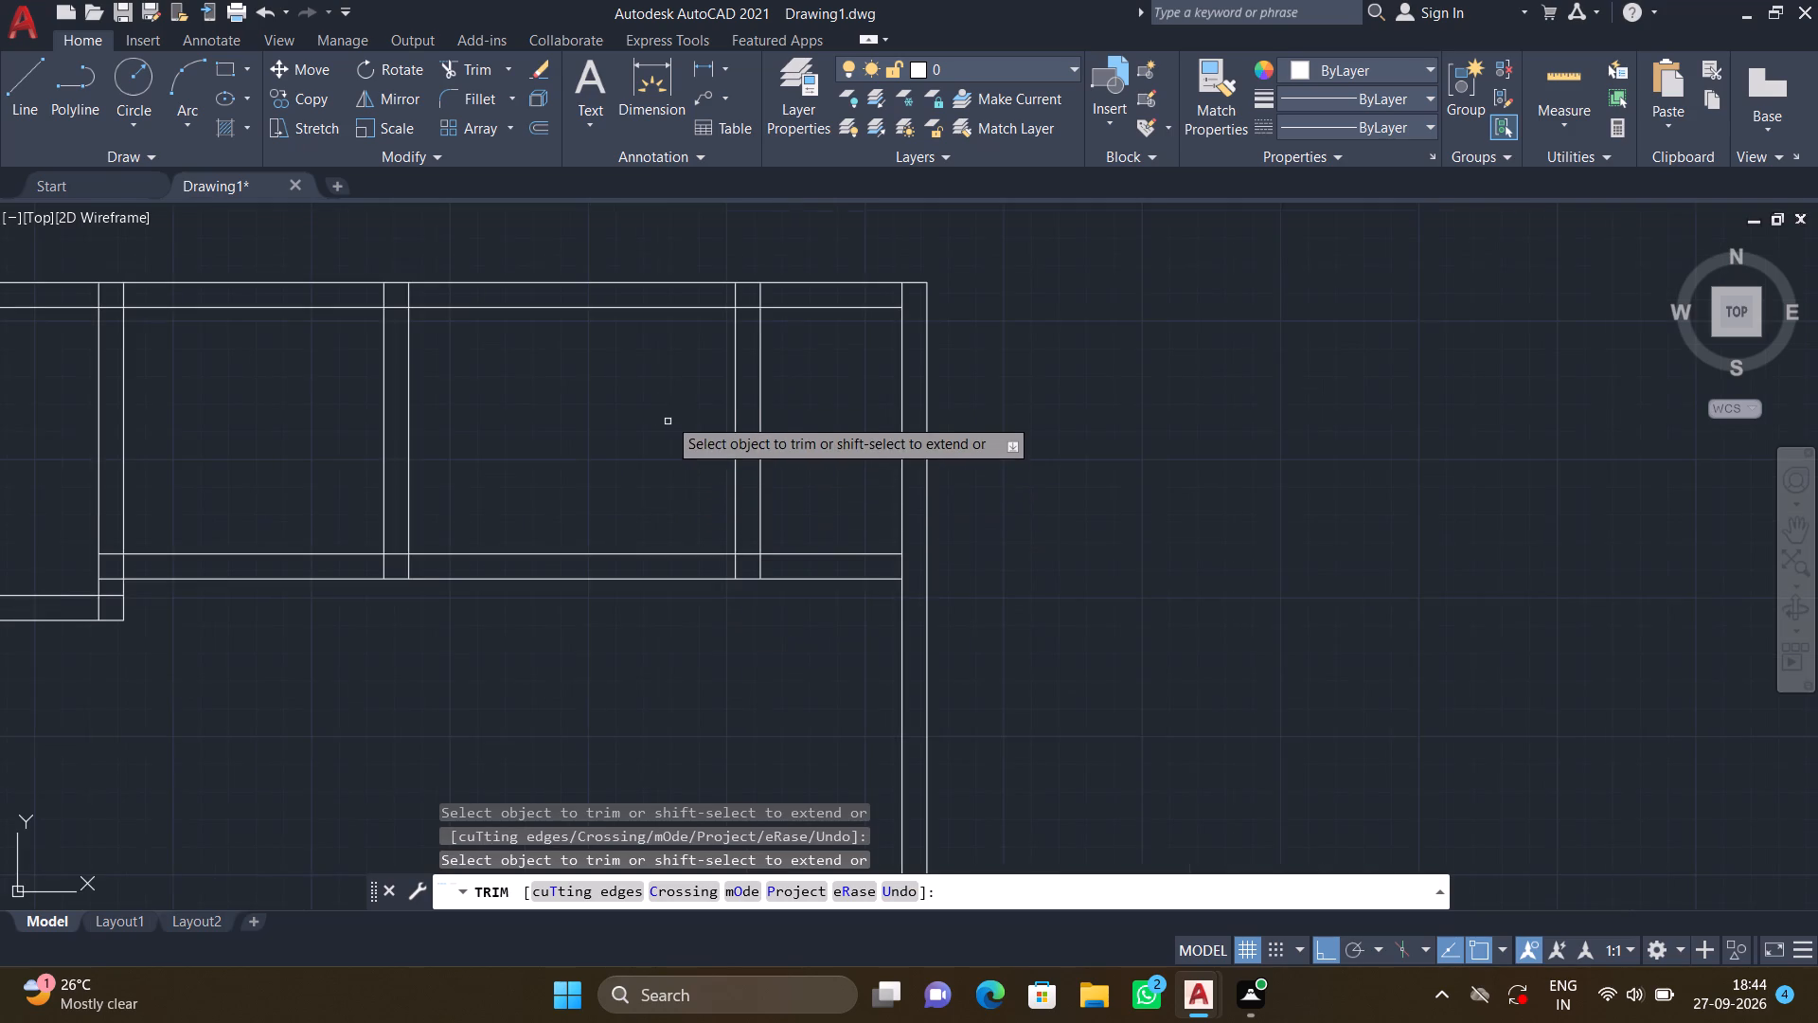
pyautogui.moveTo(660, 421); pyautogui.dragTo(691, 547, button='middle')
pyautogui.press('Return')
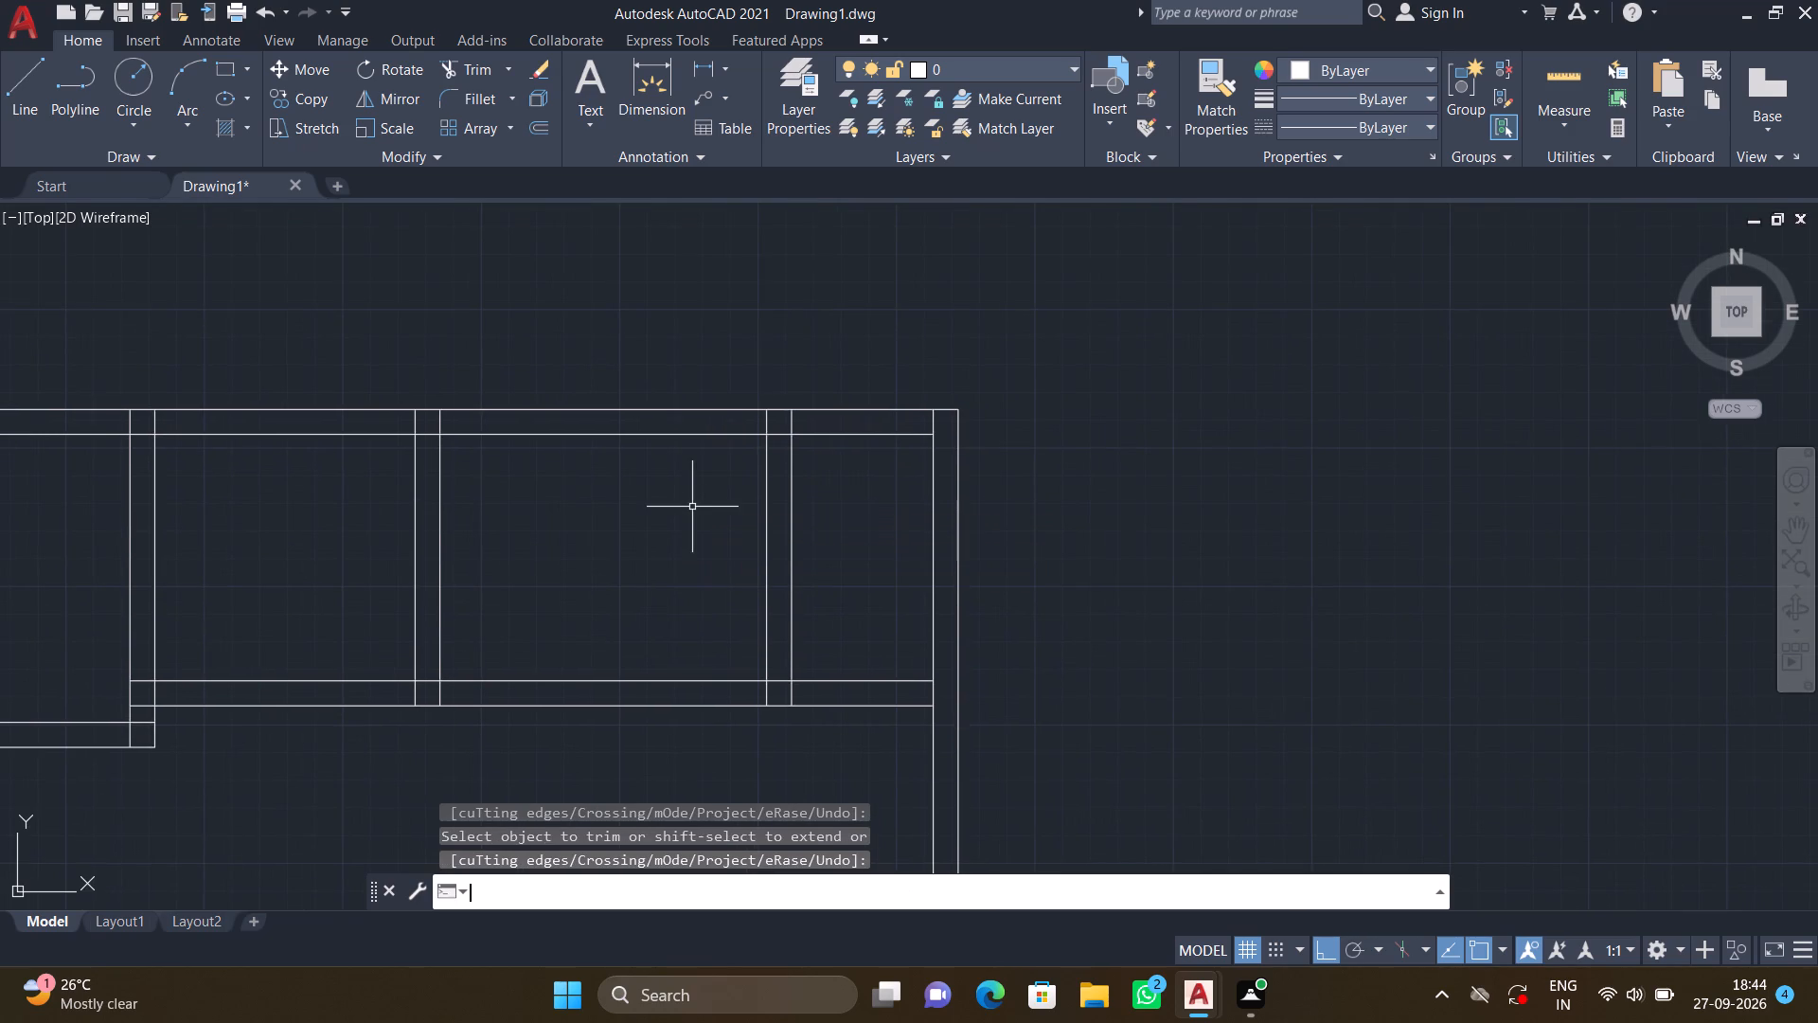
# Offset the trimmed vertical line 9" to the west to form a double-line wall between the two southernmost full-width walls.
pyautogui.scroll(-4, 617, 726)
pyautogui.moveTo(627, 658); pyautogui.dragTo(629, 649, button='middle')
pyautogui.moveTo(573, 720); pyautogui.dragTo(687, 505, button='middle')
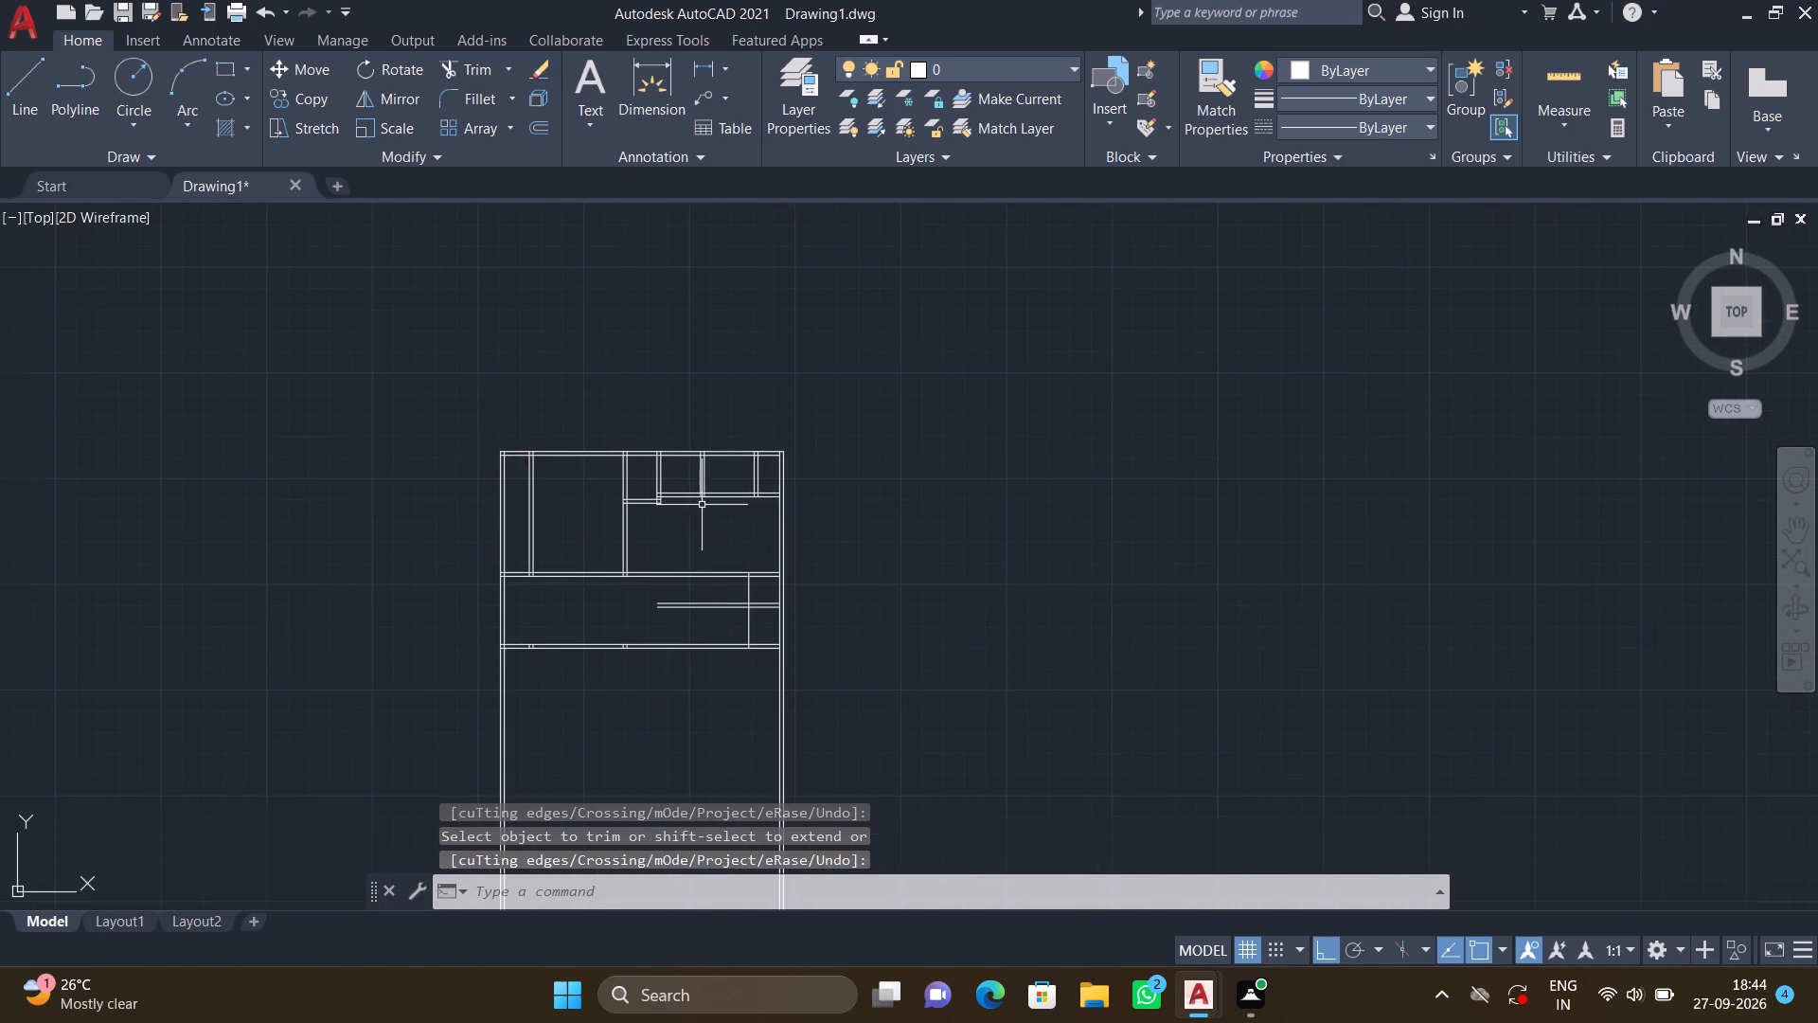
pyautogui.moveTo(724, 545); pyautogui.dragTo(759, 492, button='middle')
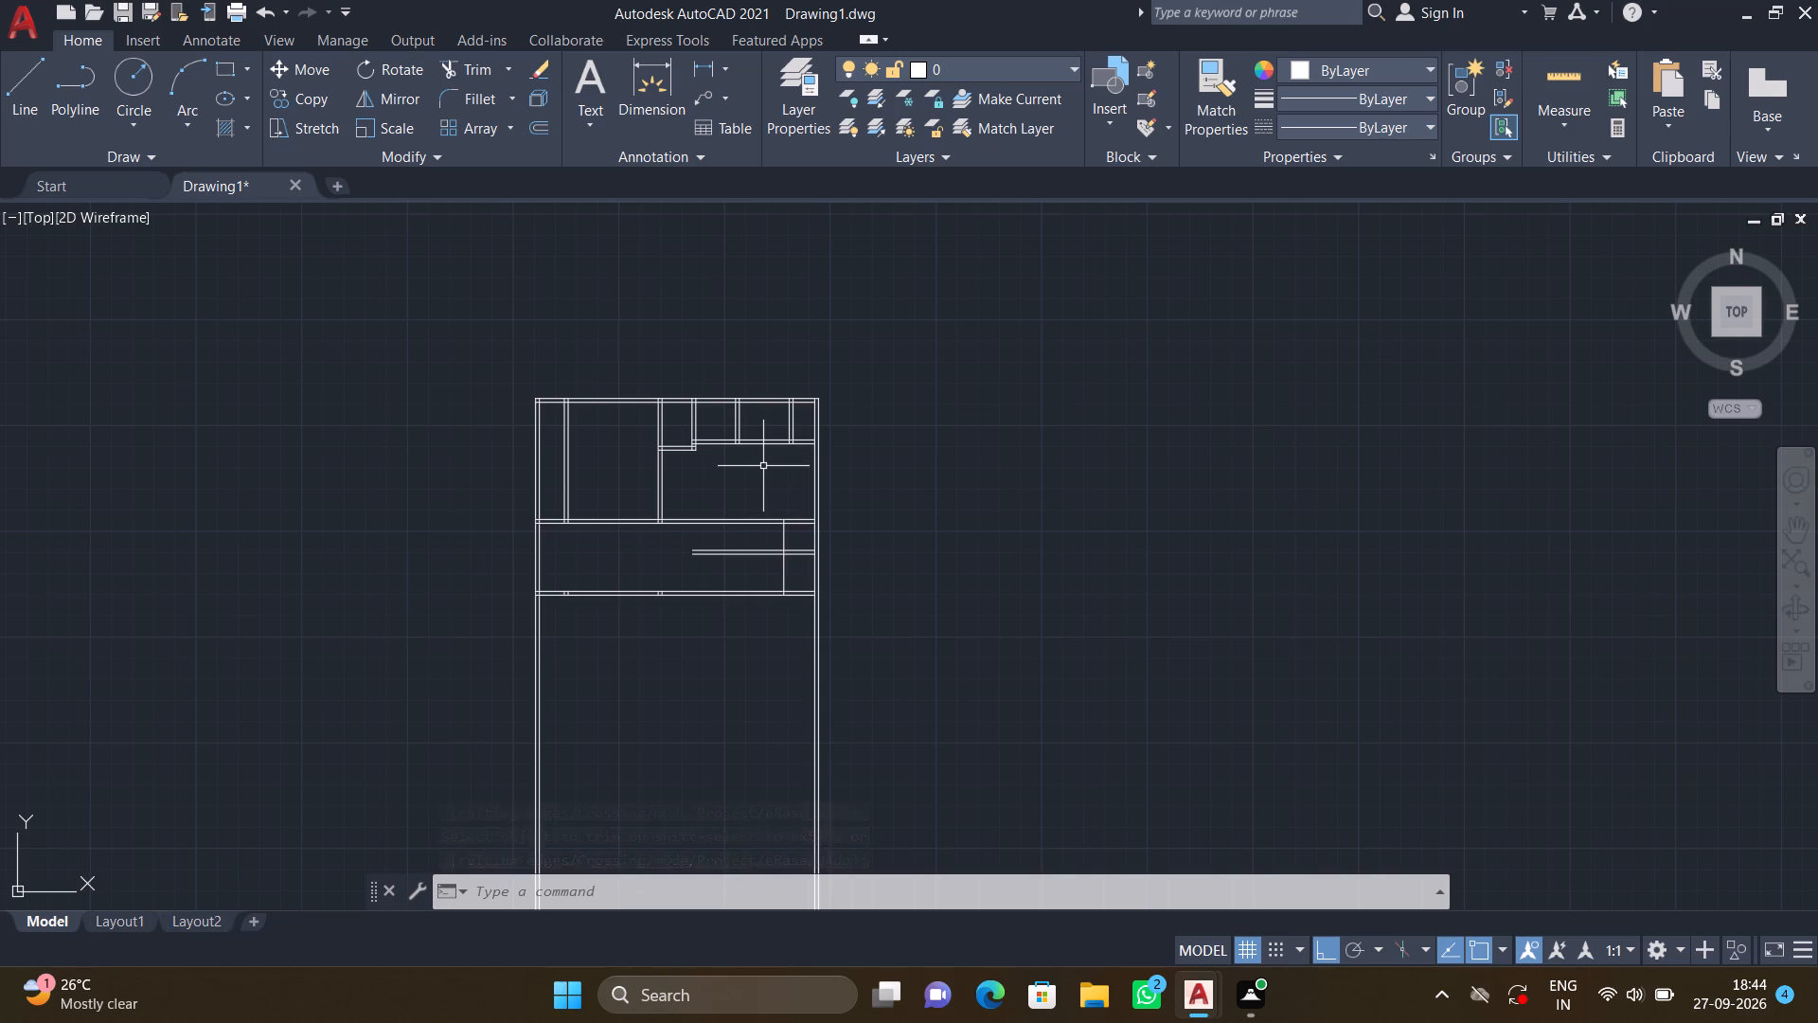
pyautogui.moveTo(774, 601); pyautogui.dragTo(844, 476, button='middle')
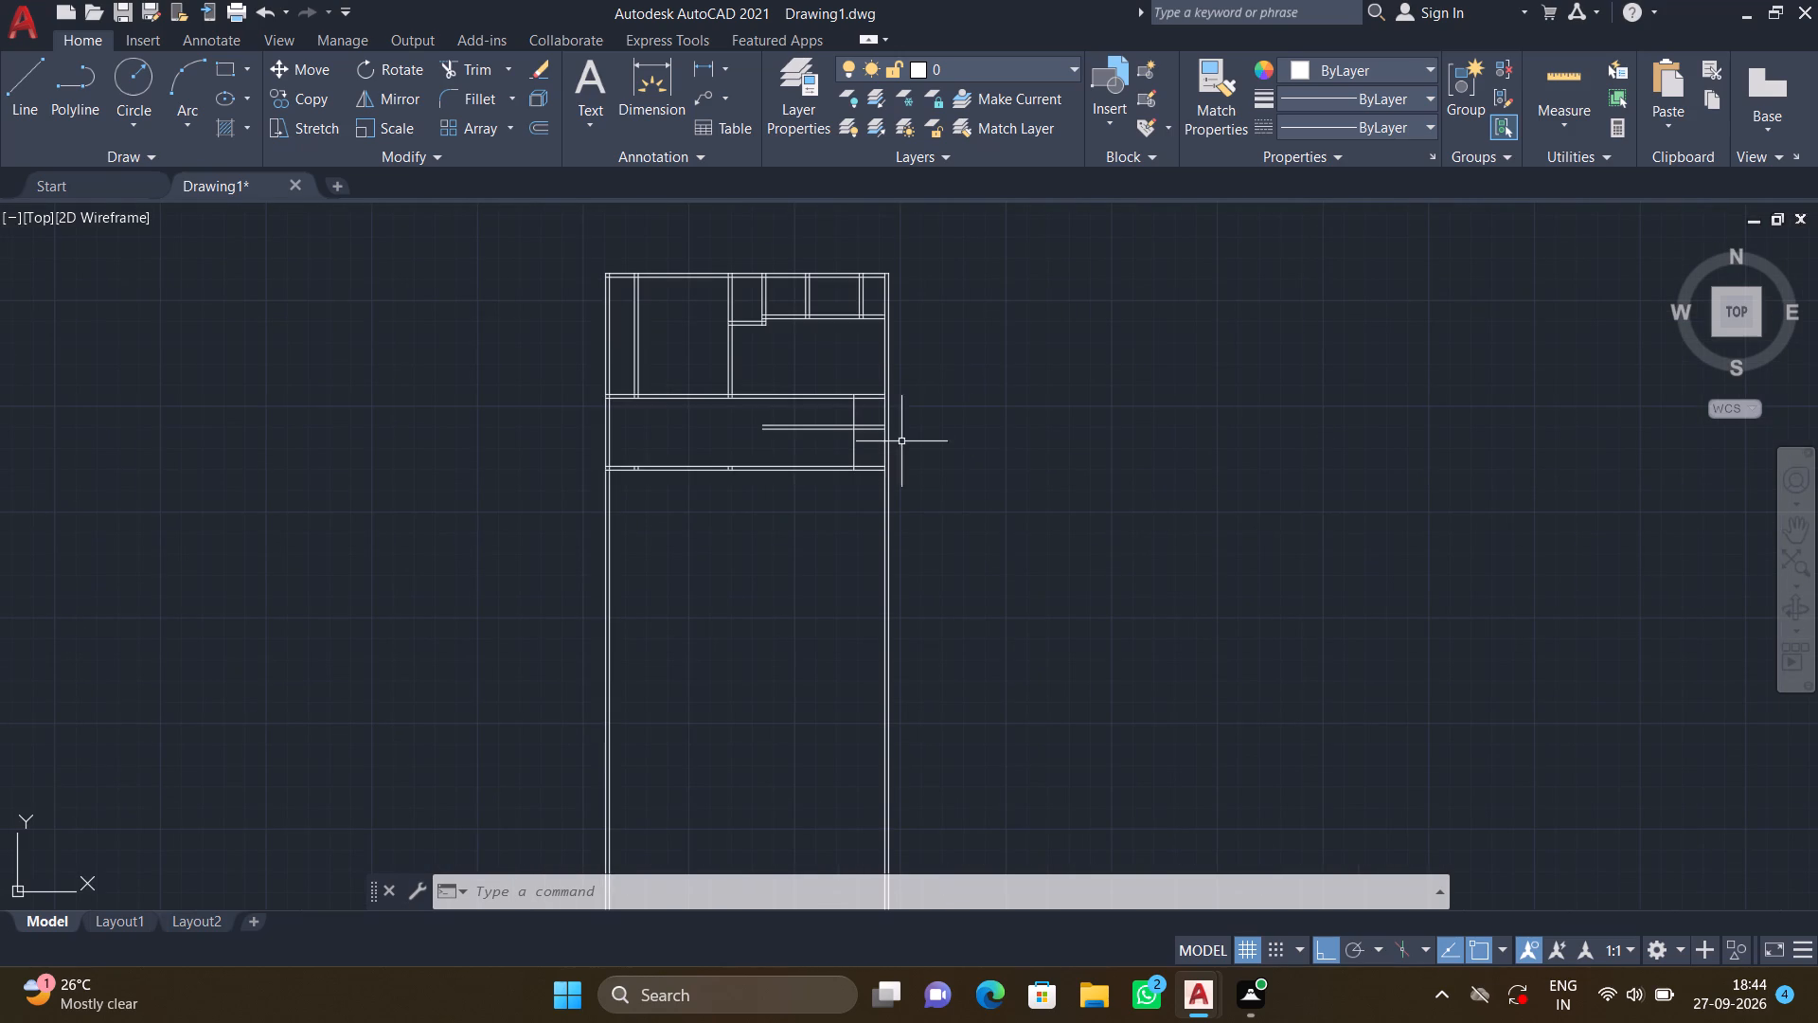
pyautogui.scroll(2, 855, 417)
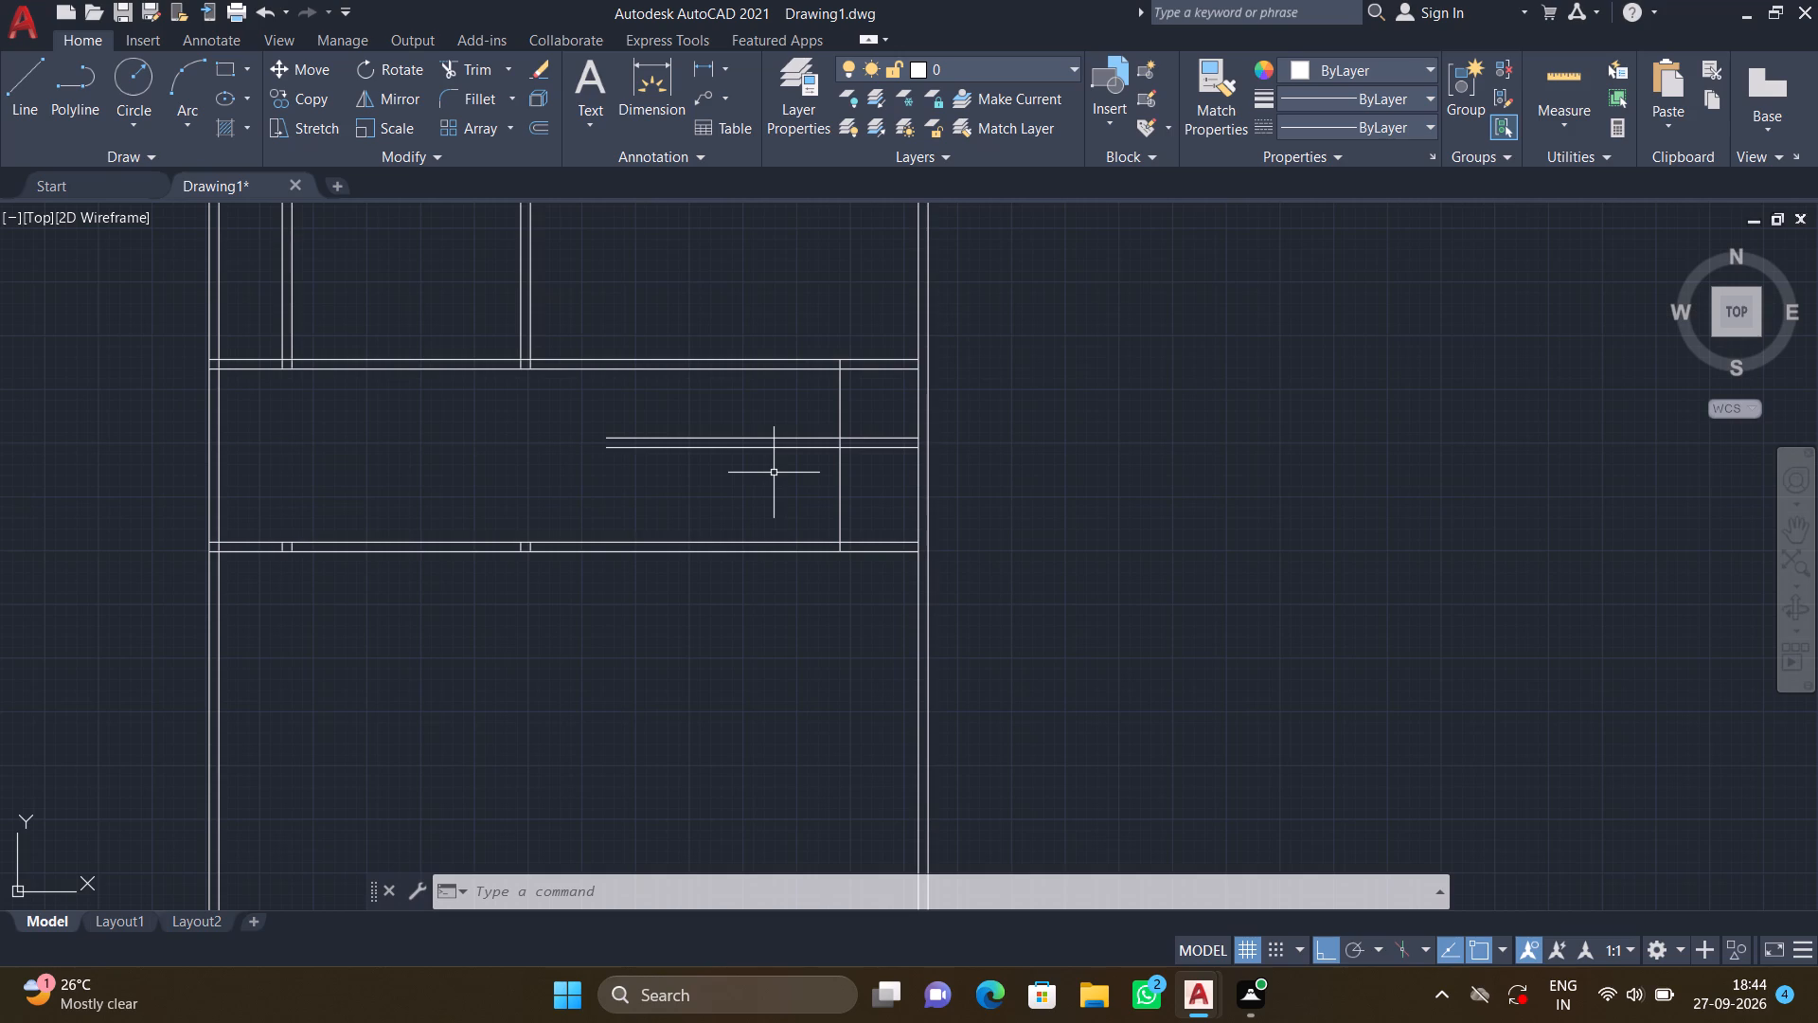
pyautogui.press('o')
pyautogui.press('Return')
pyautogui.press('9')
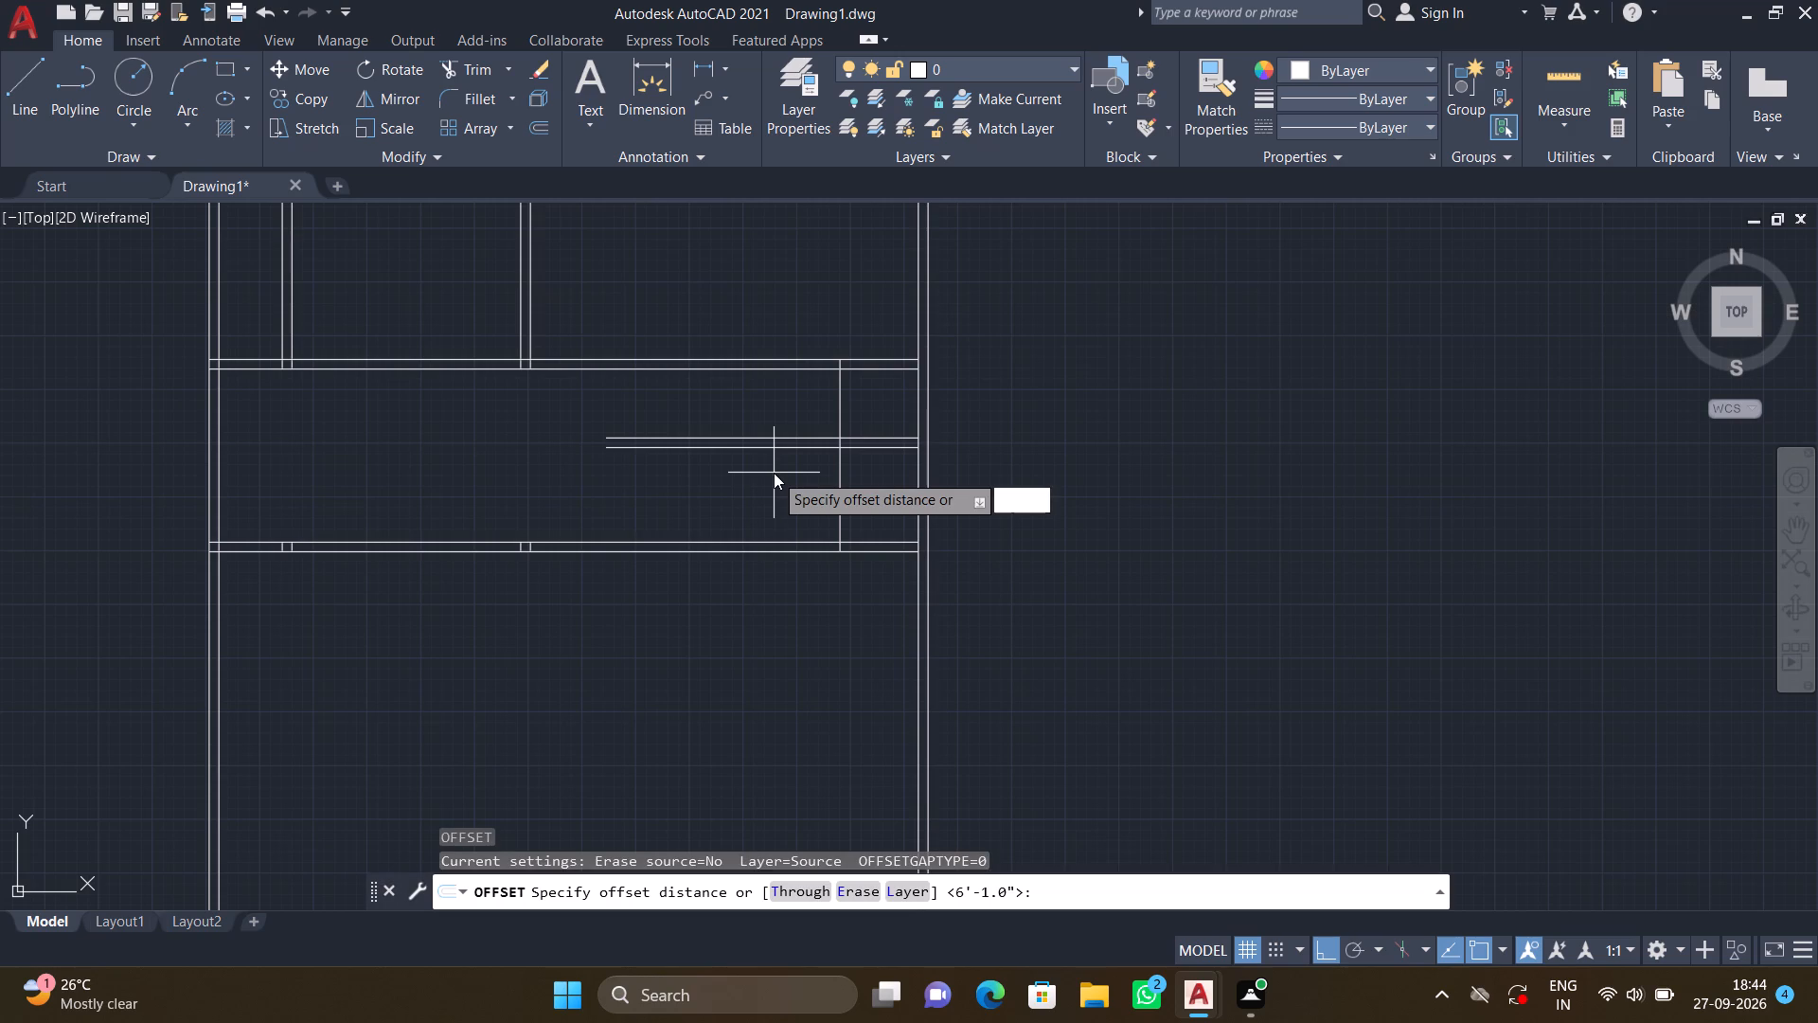
pyautogui.hotkey('shift', '"')
pyautogui.press('Return')
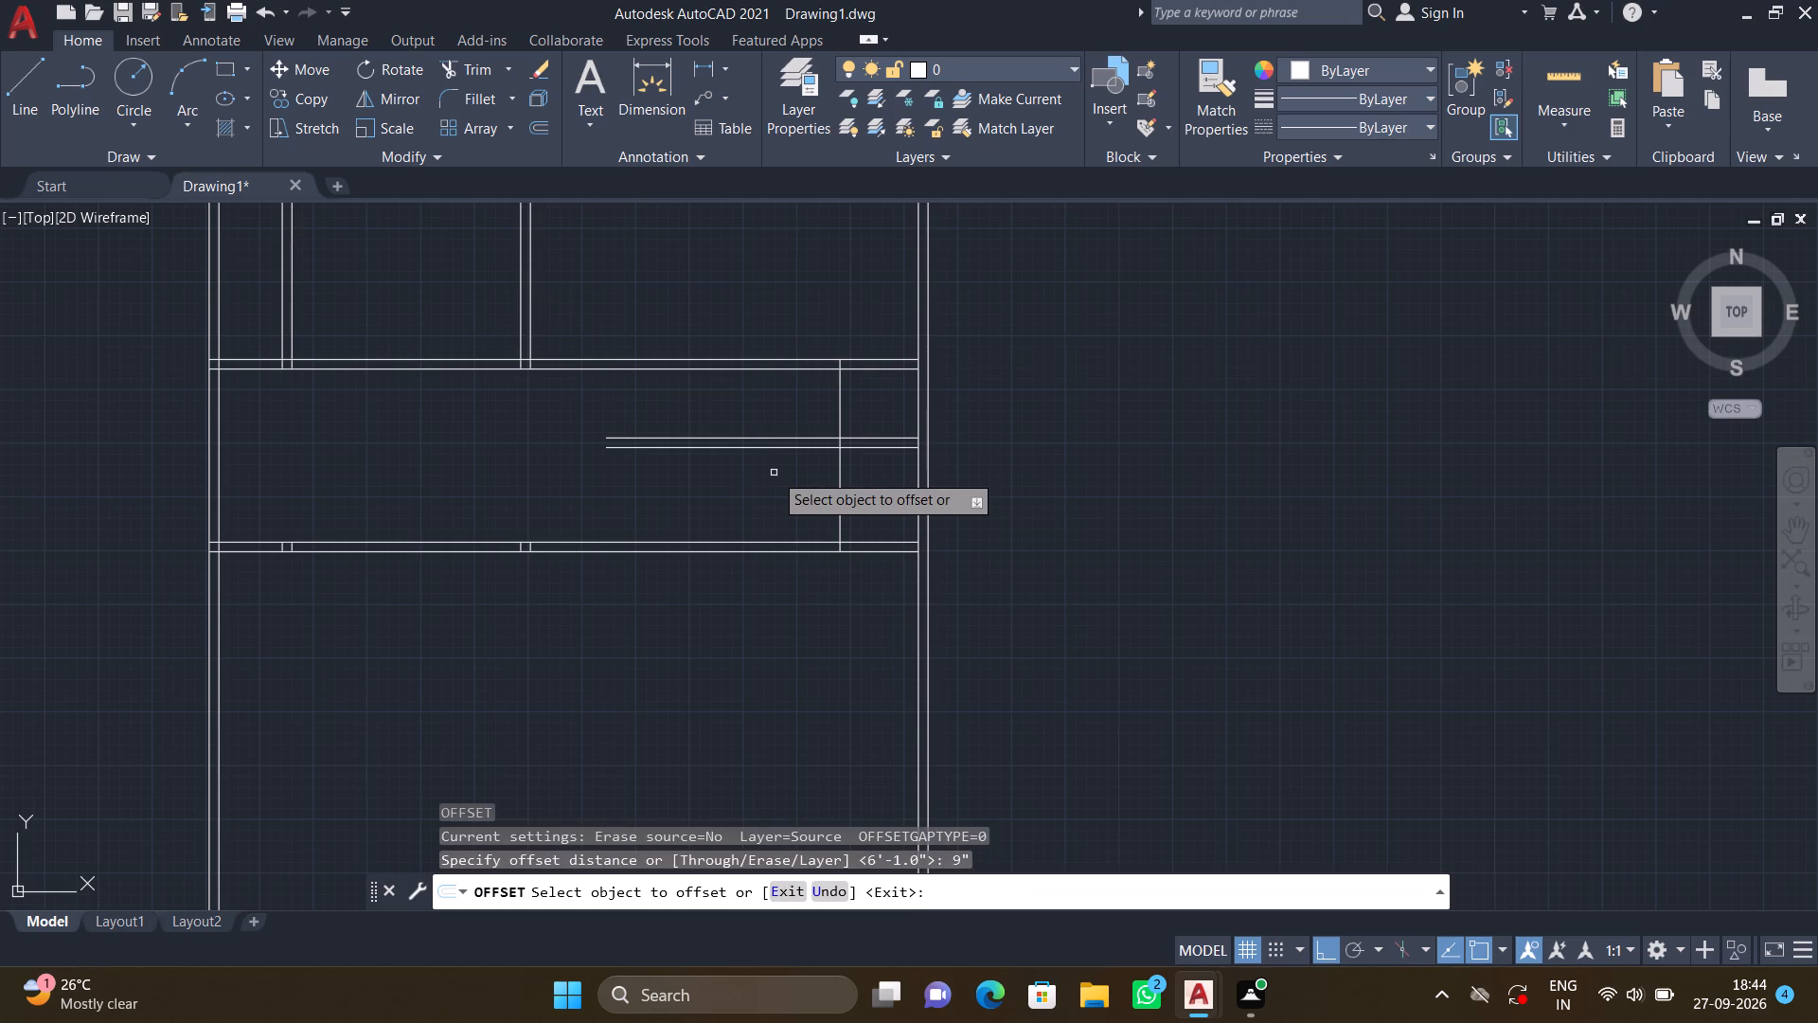
pyautogui.click(841, 472)
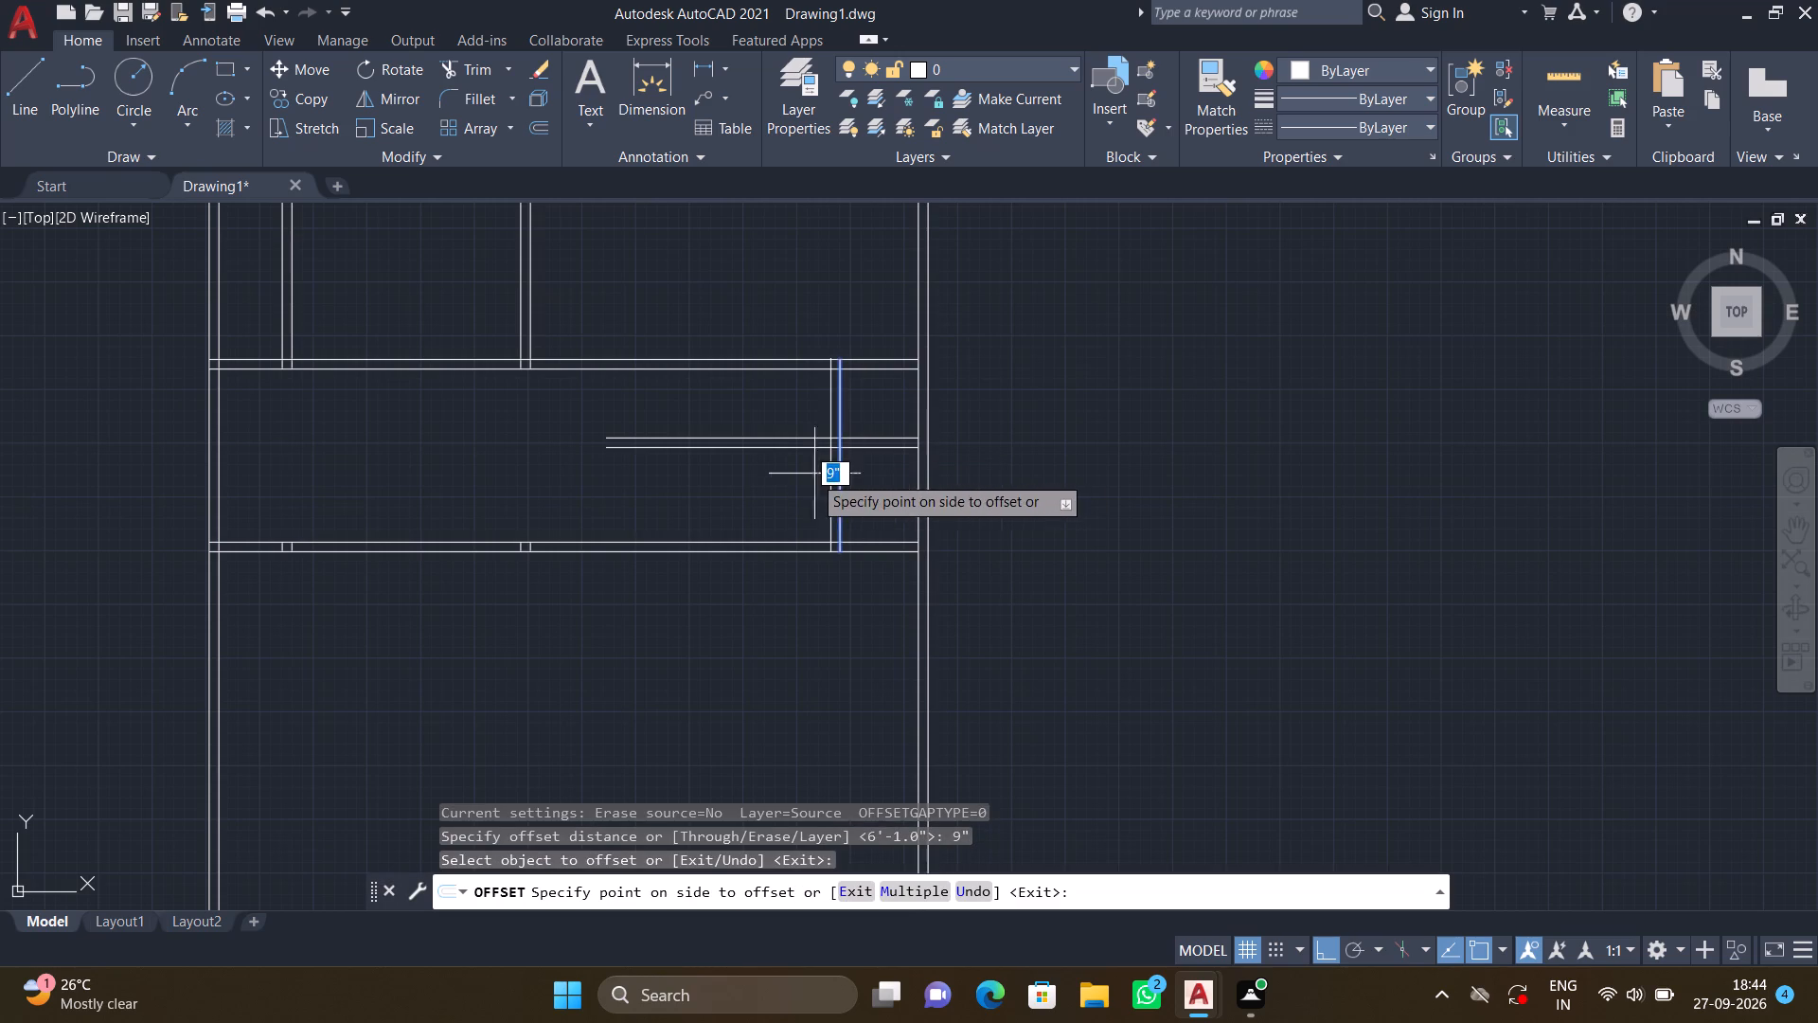
pyautogui.click(797, 480)
pyautogui.press('Return')
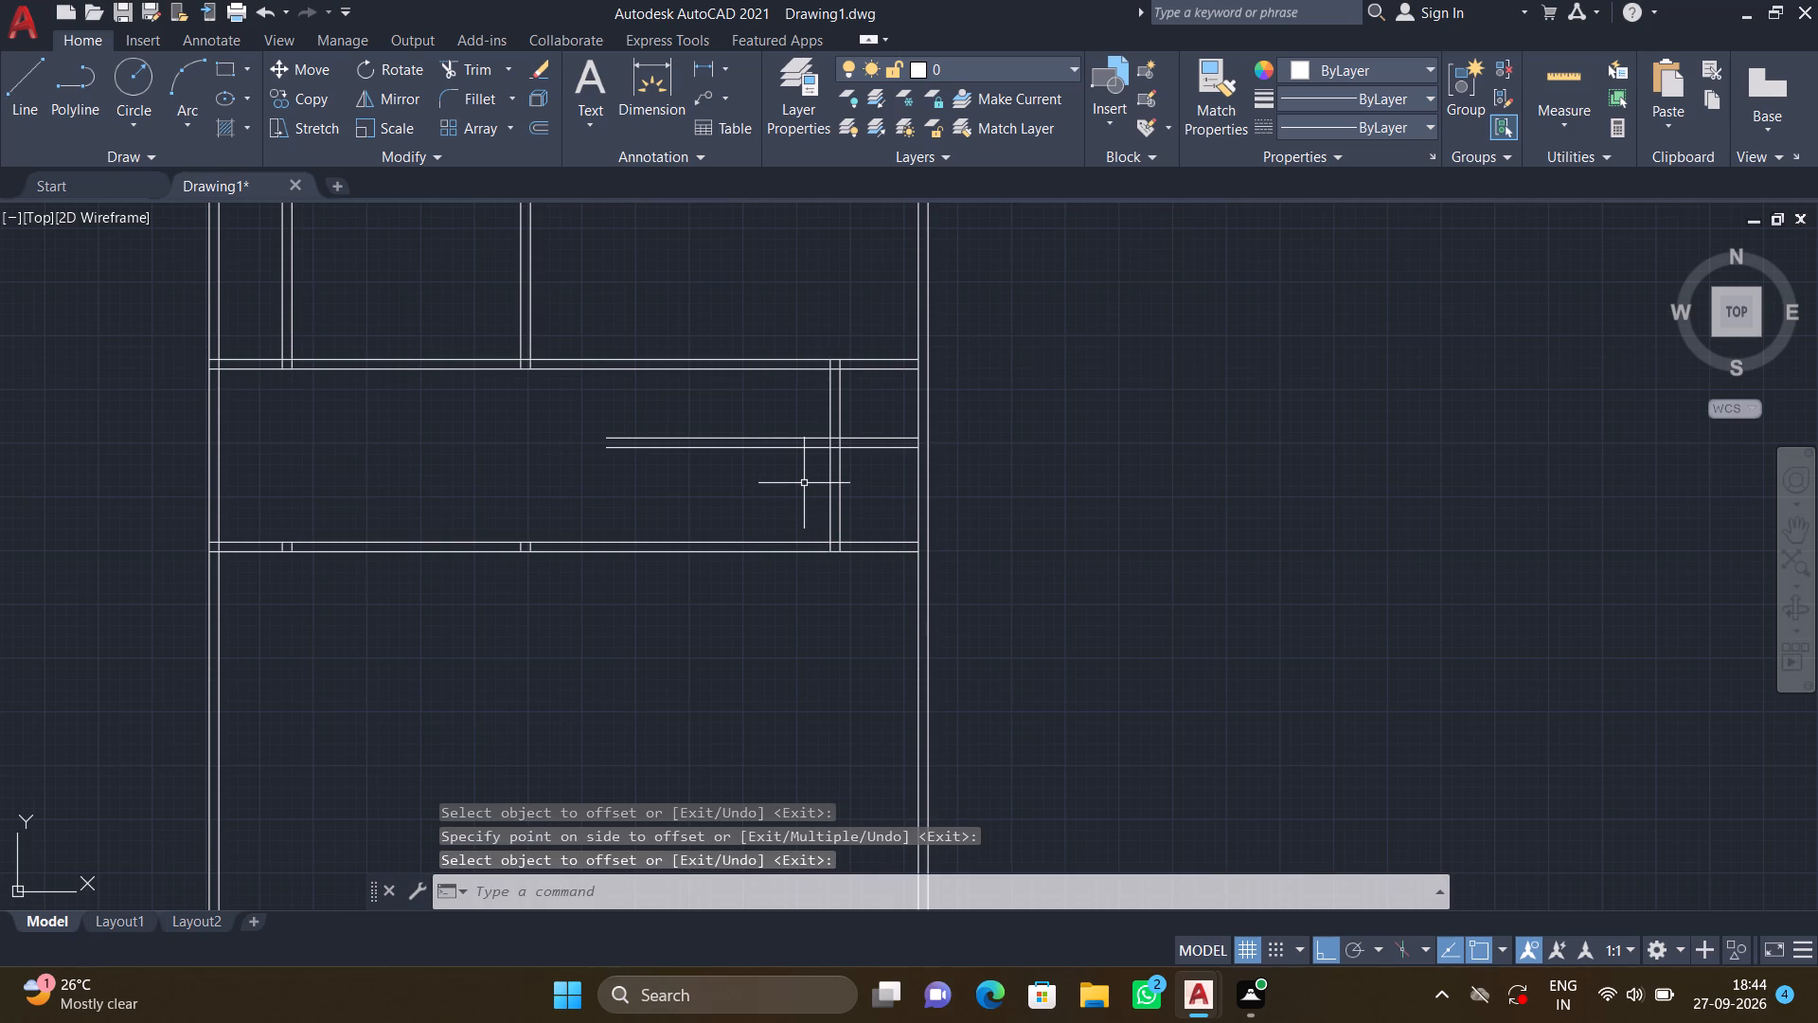
# Offset the west line of the new vertical wall 5'11" to the west.
pyautogui.press('o')
pyautogui.press('Return')
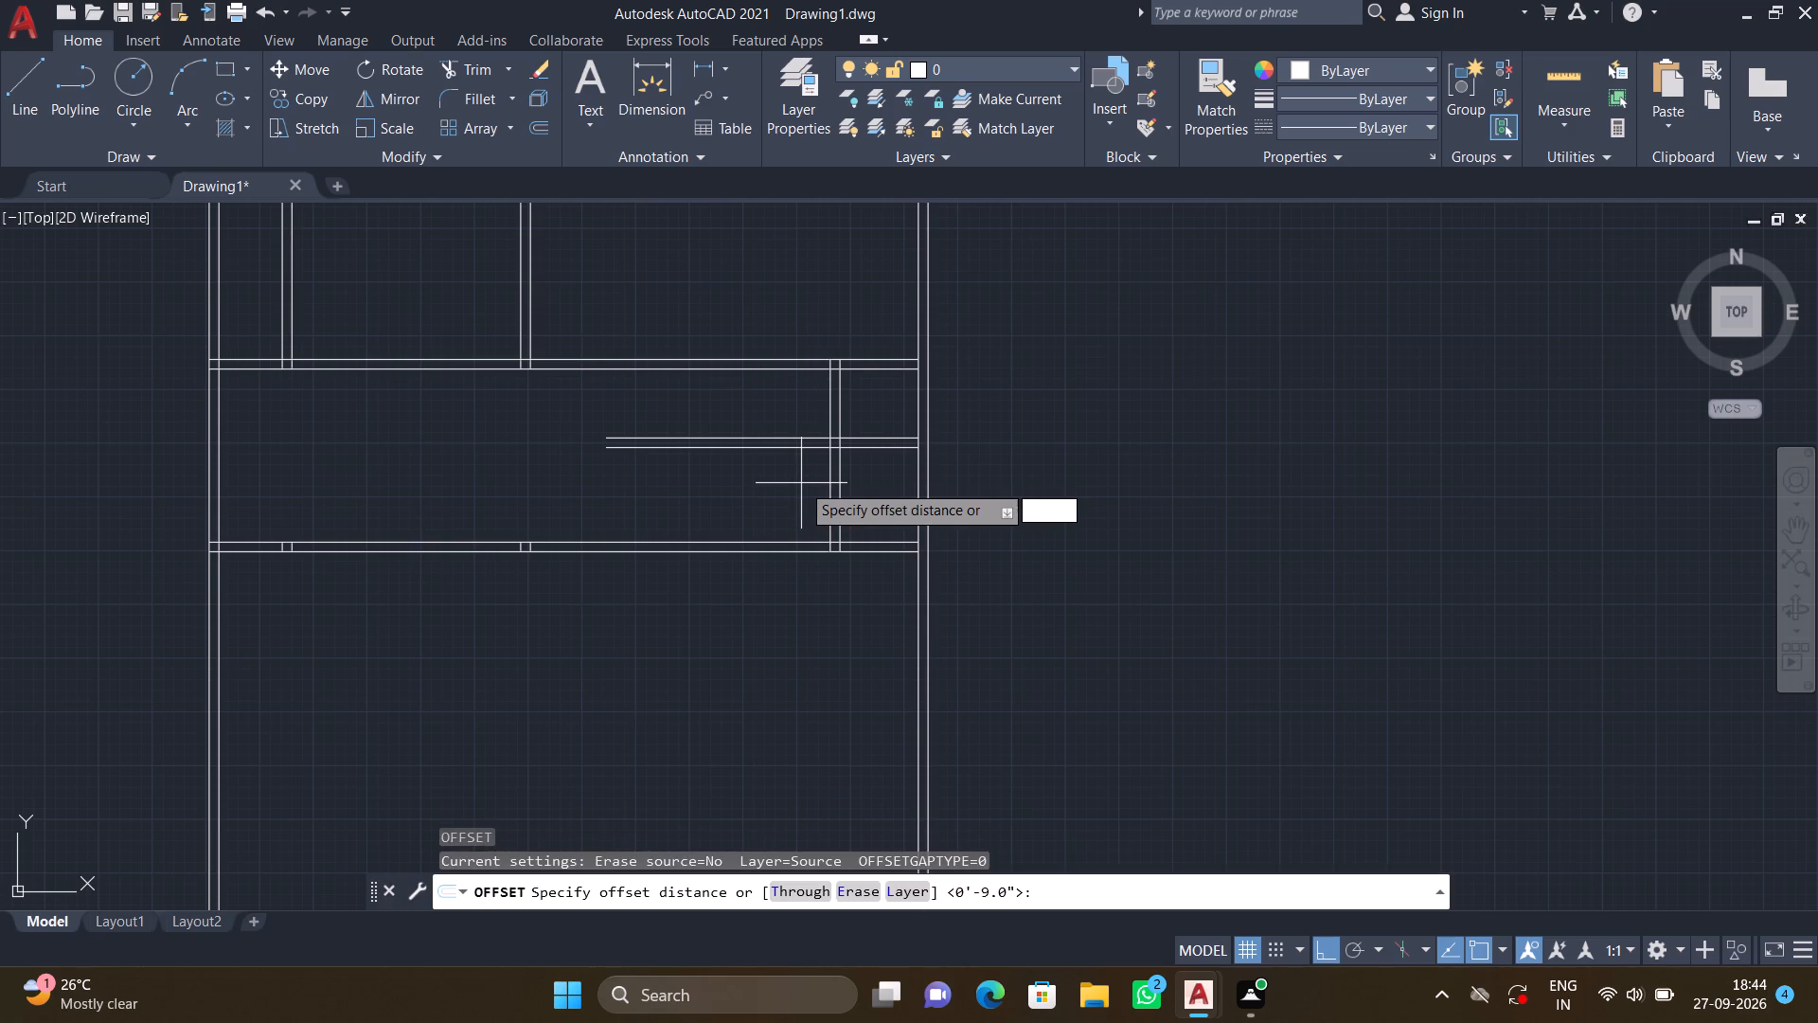
pyautogui.write("5'")
pyautogui.write('11"')
pyautogui.press('Return')
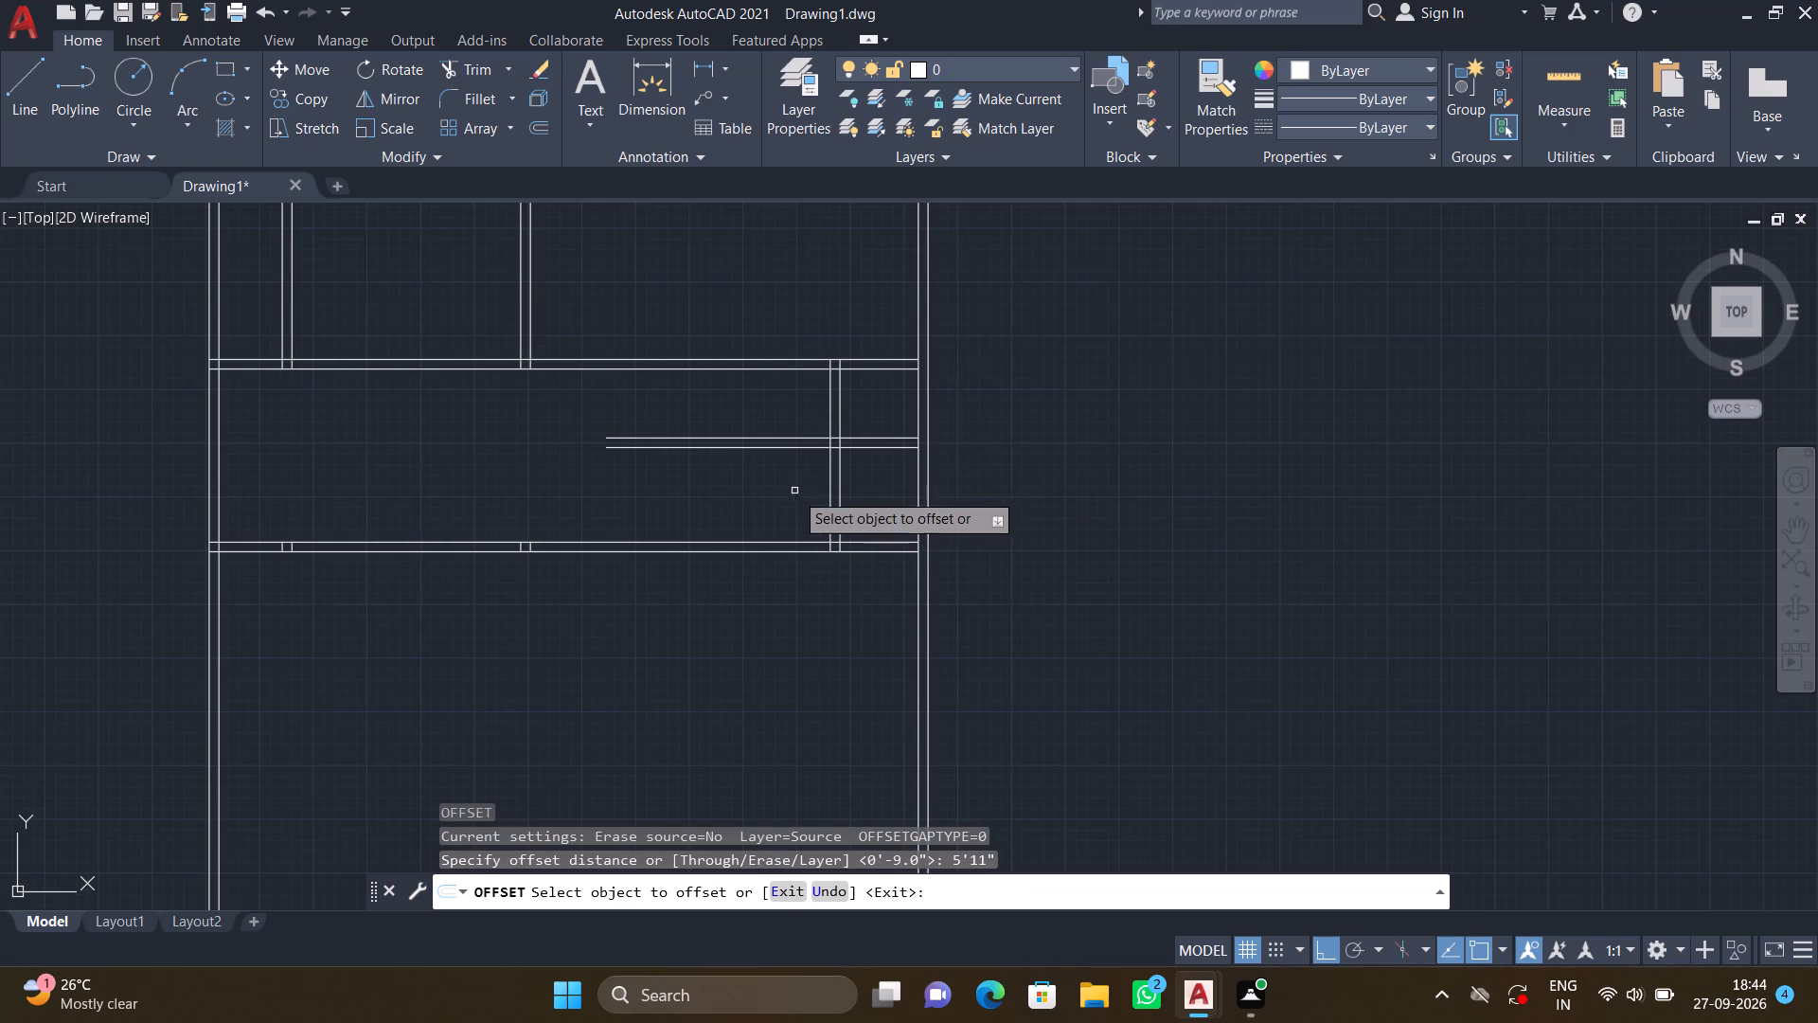
pyautogui.click(829, 489)
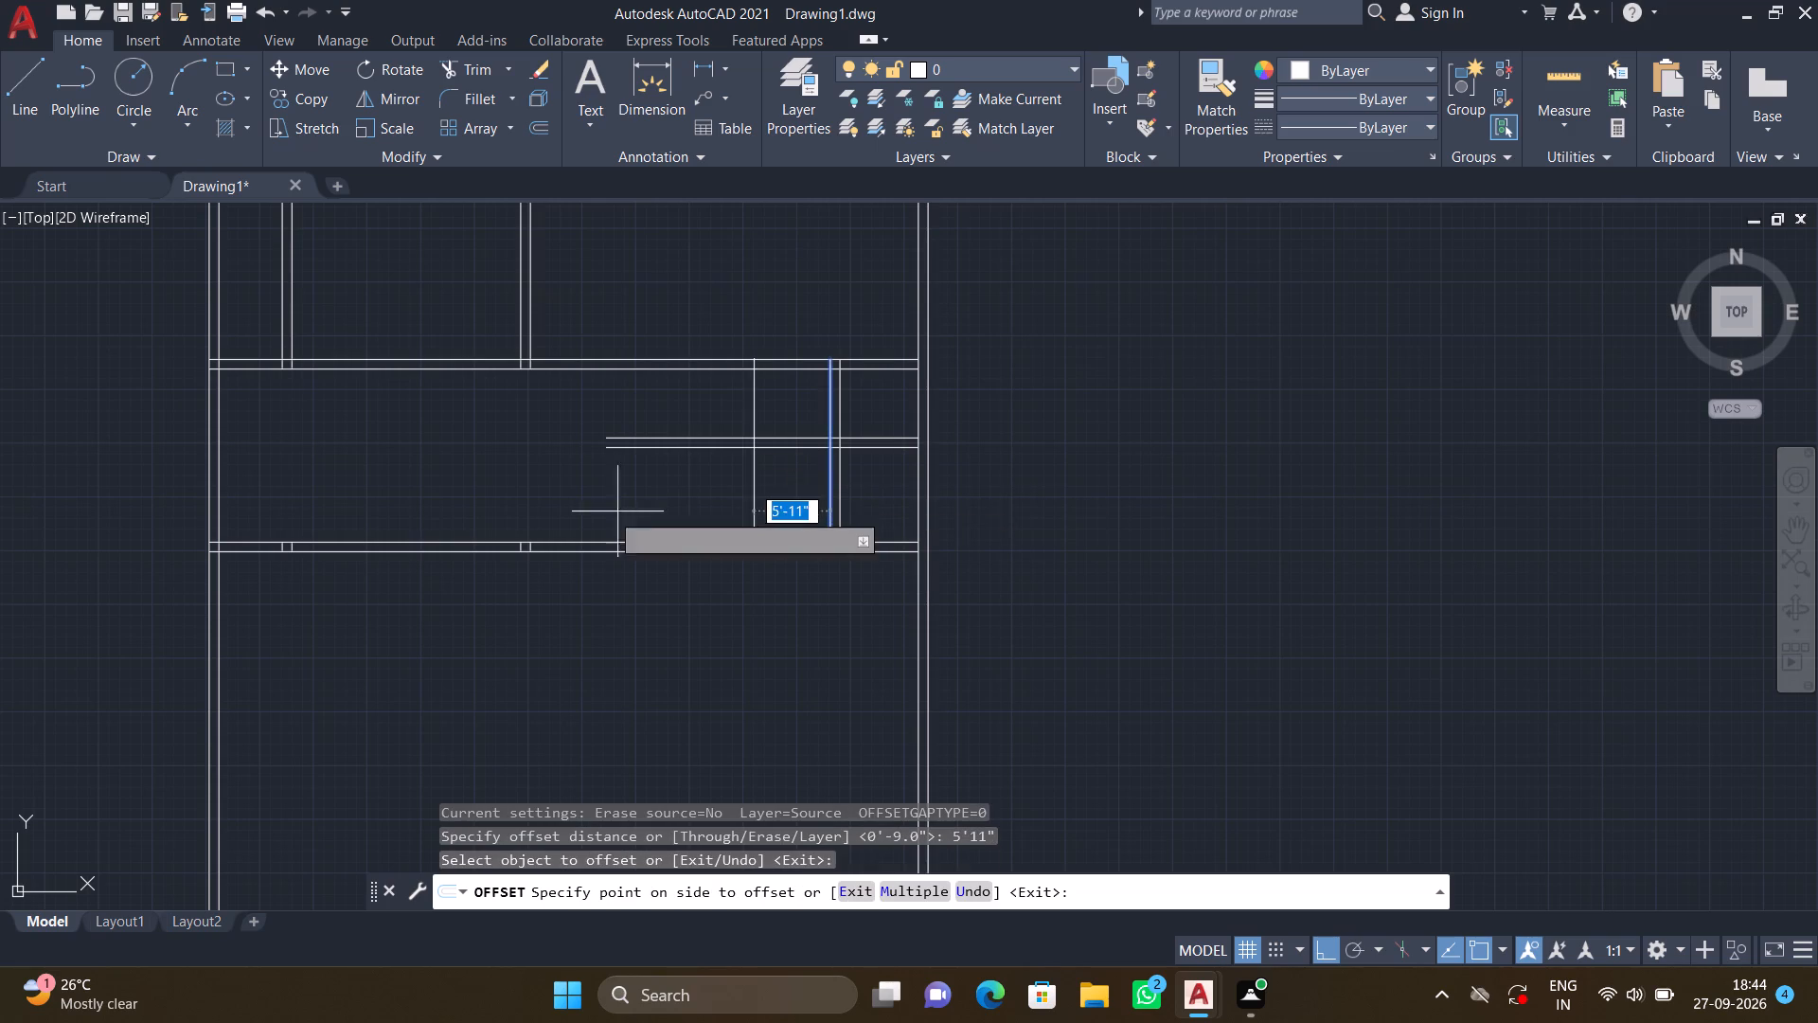
pyautogui.click(601, 511)
pyautogui.press('Return')
# Offset the newest vertical line 9" to the west to form a second double-line wall.
pyautogui.press('o')
pyautogui.press('Return')
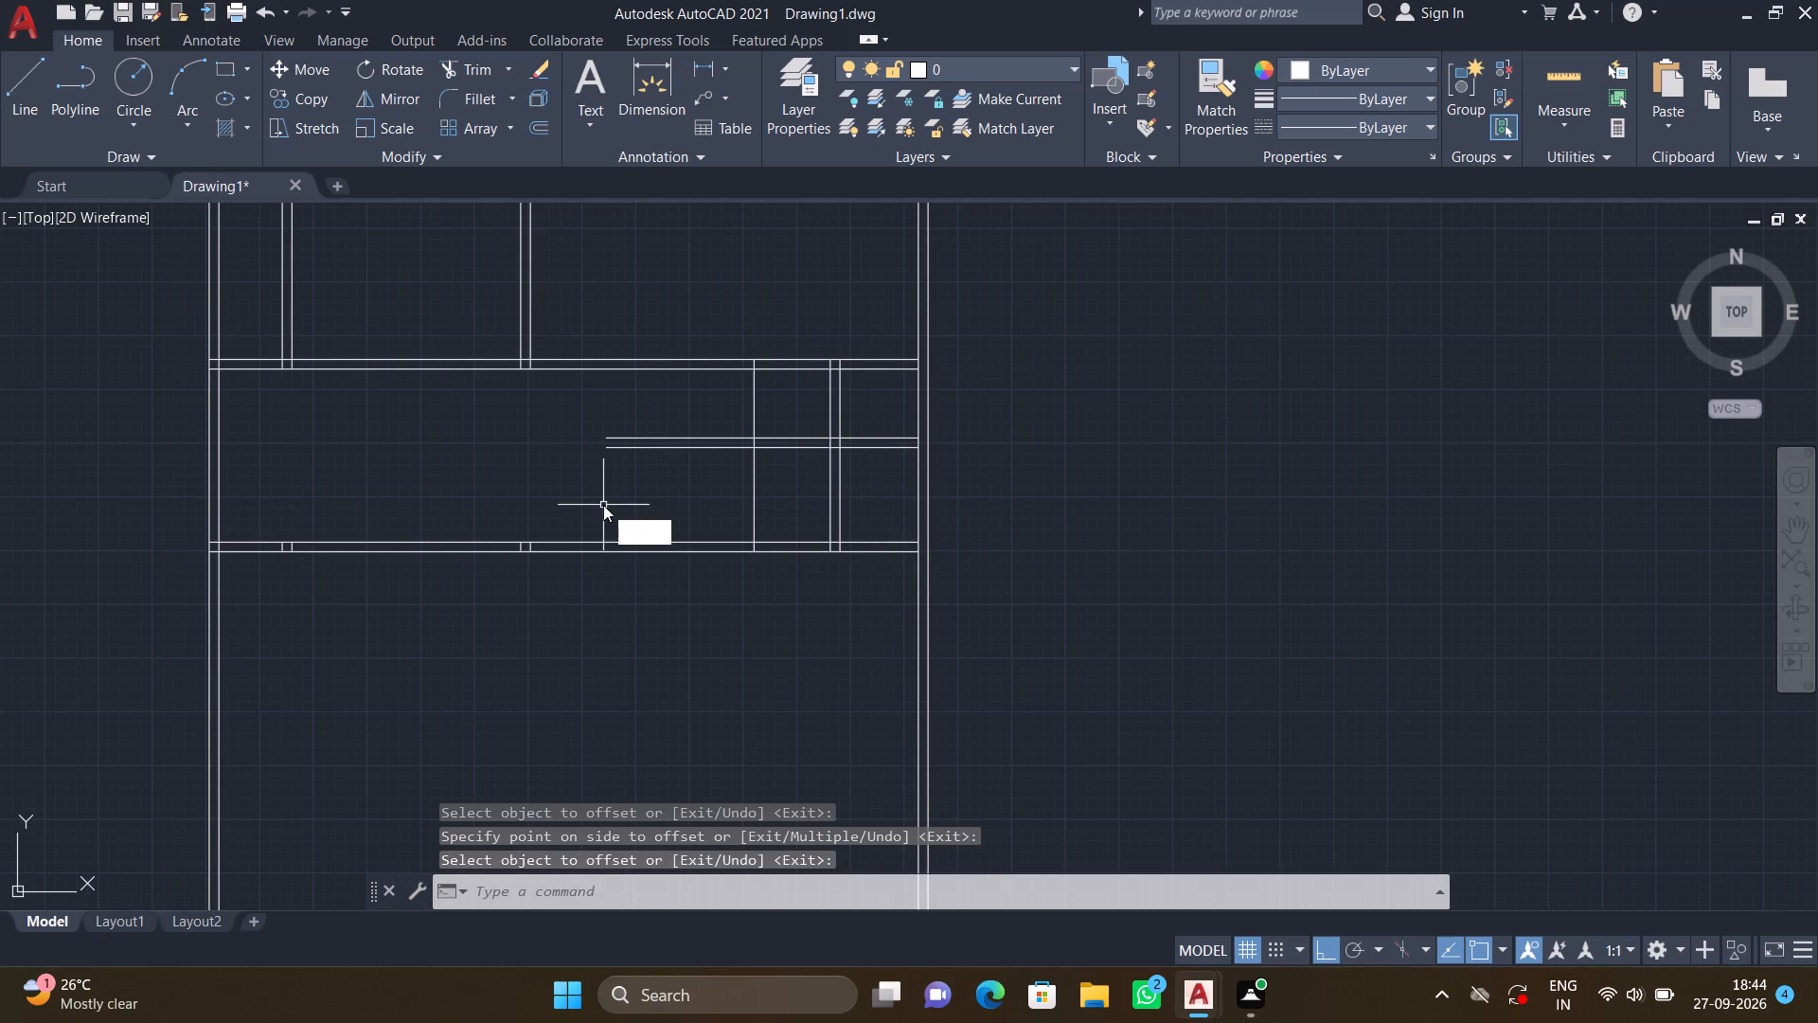
pyautogui.write('9"')
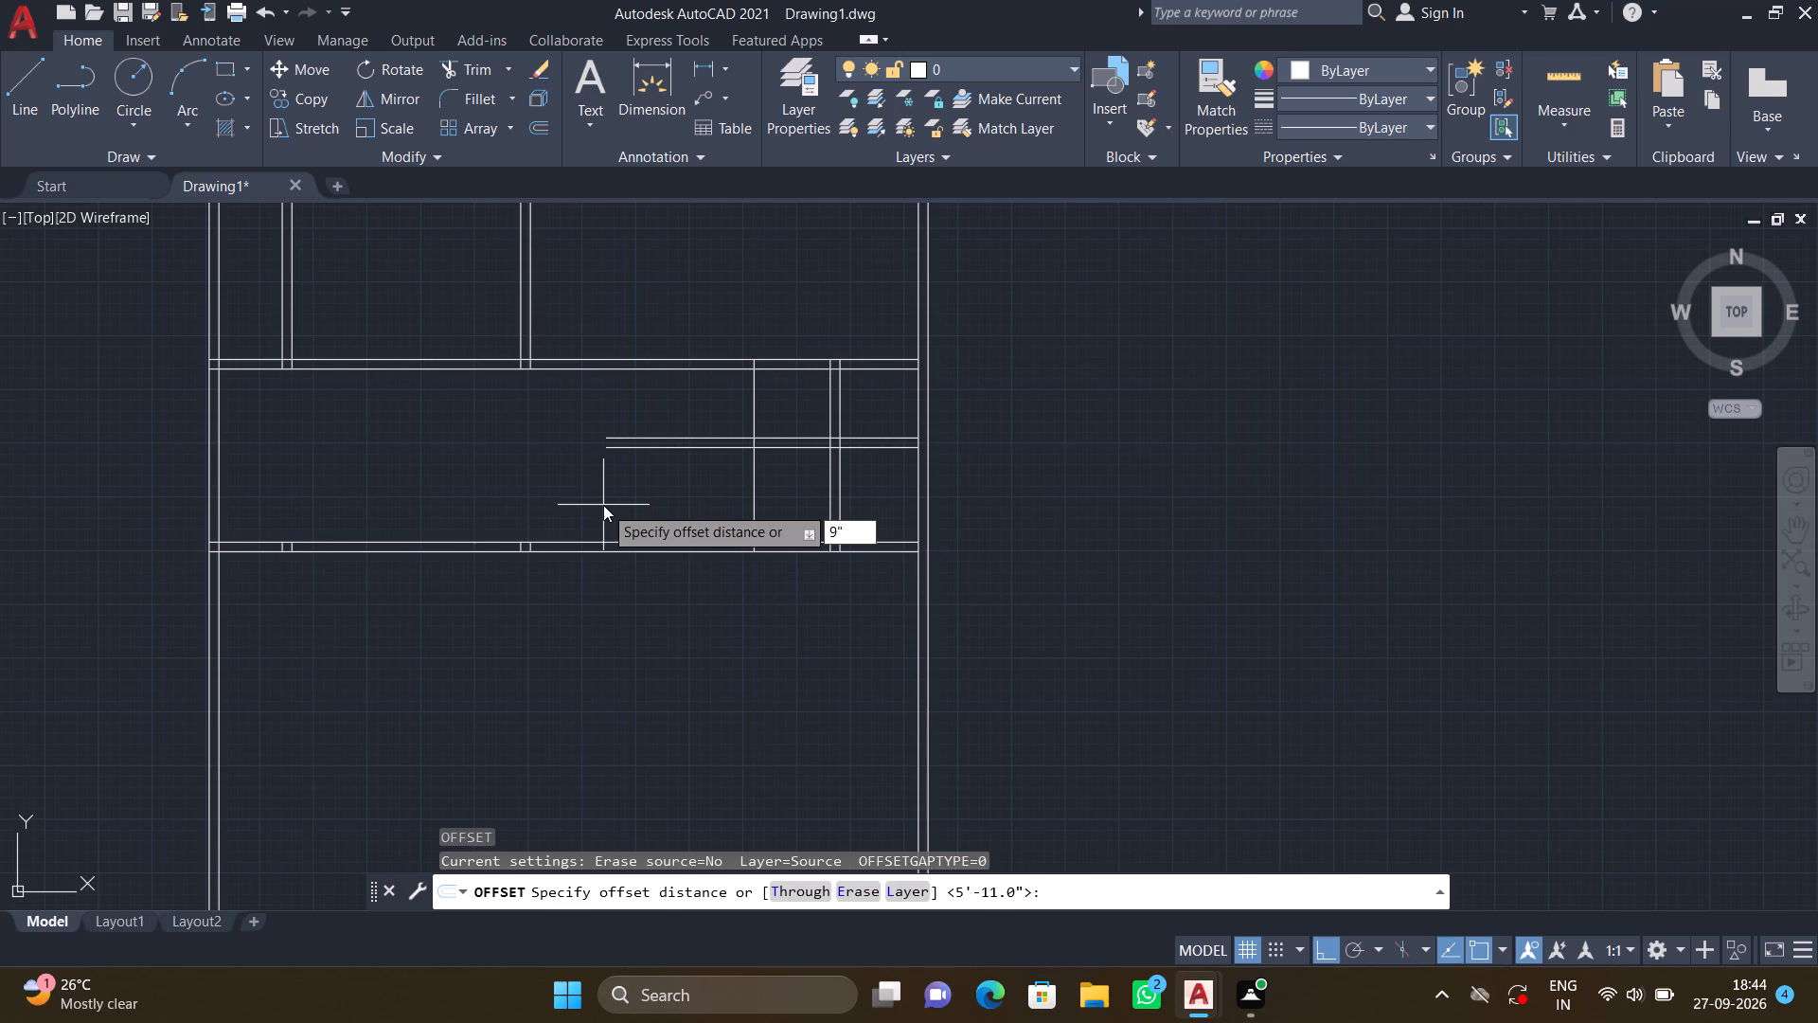
pyautogui.press('Return')
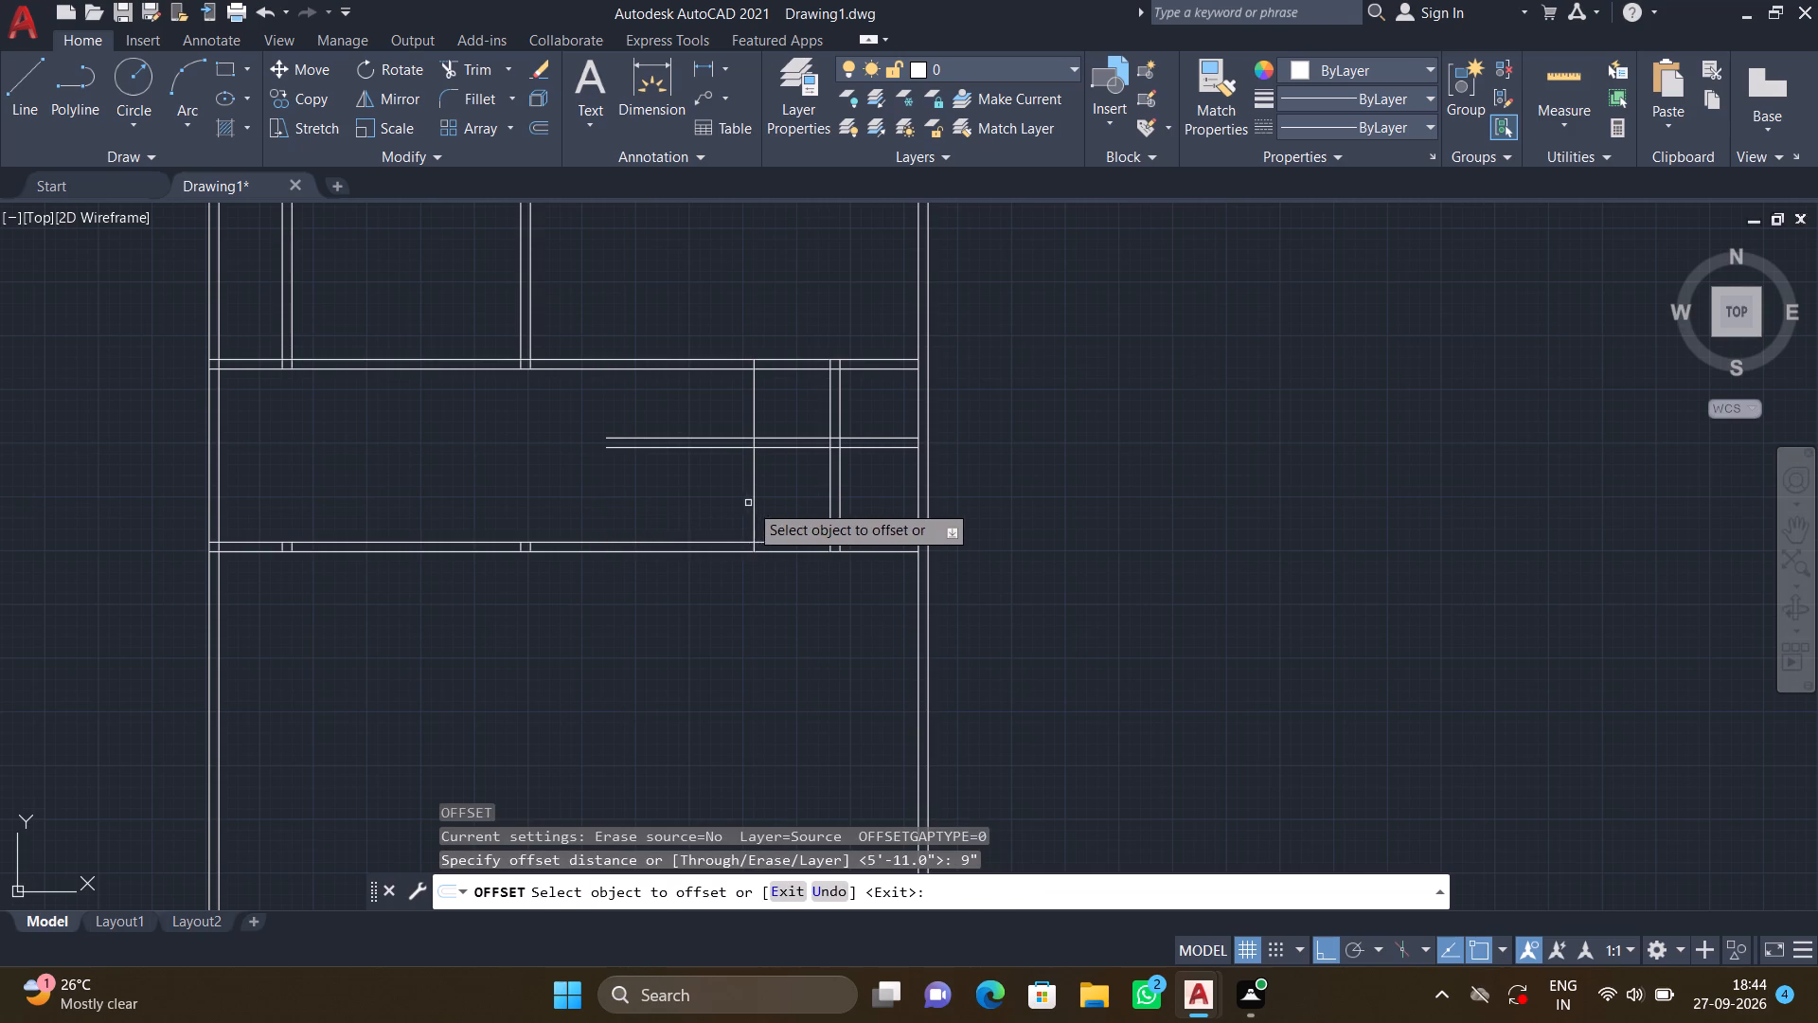
pyautogui.click(754, 501)
pyautogui.click(671, 496)
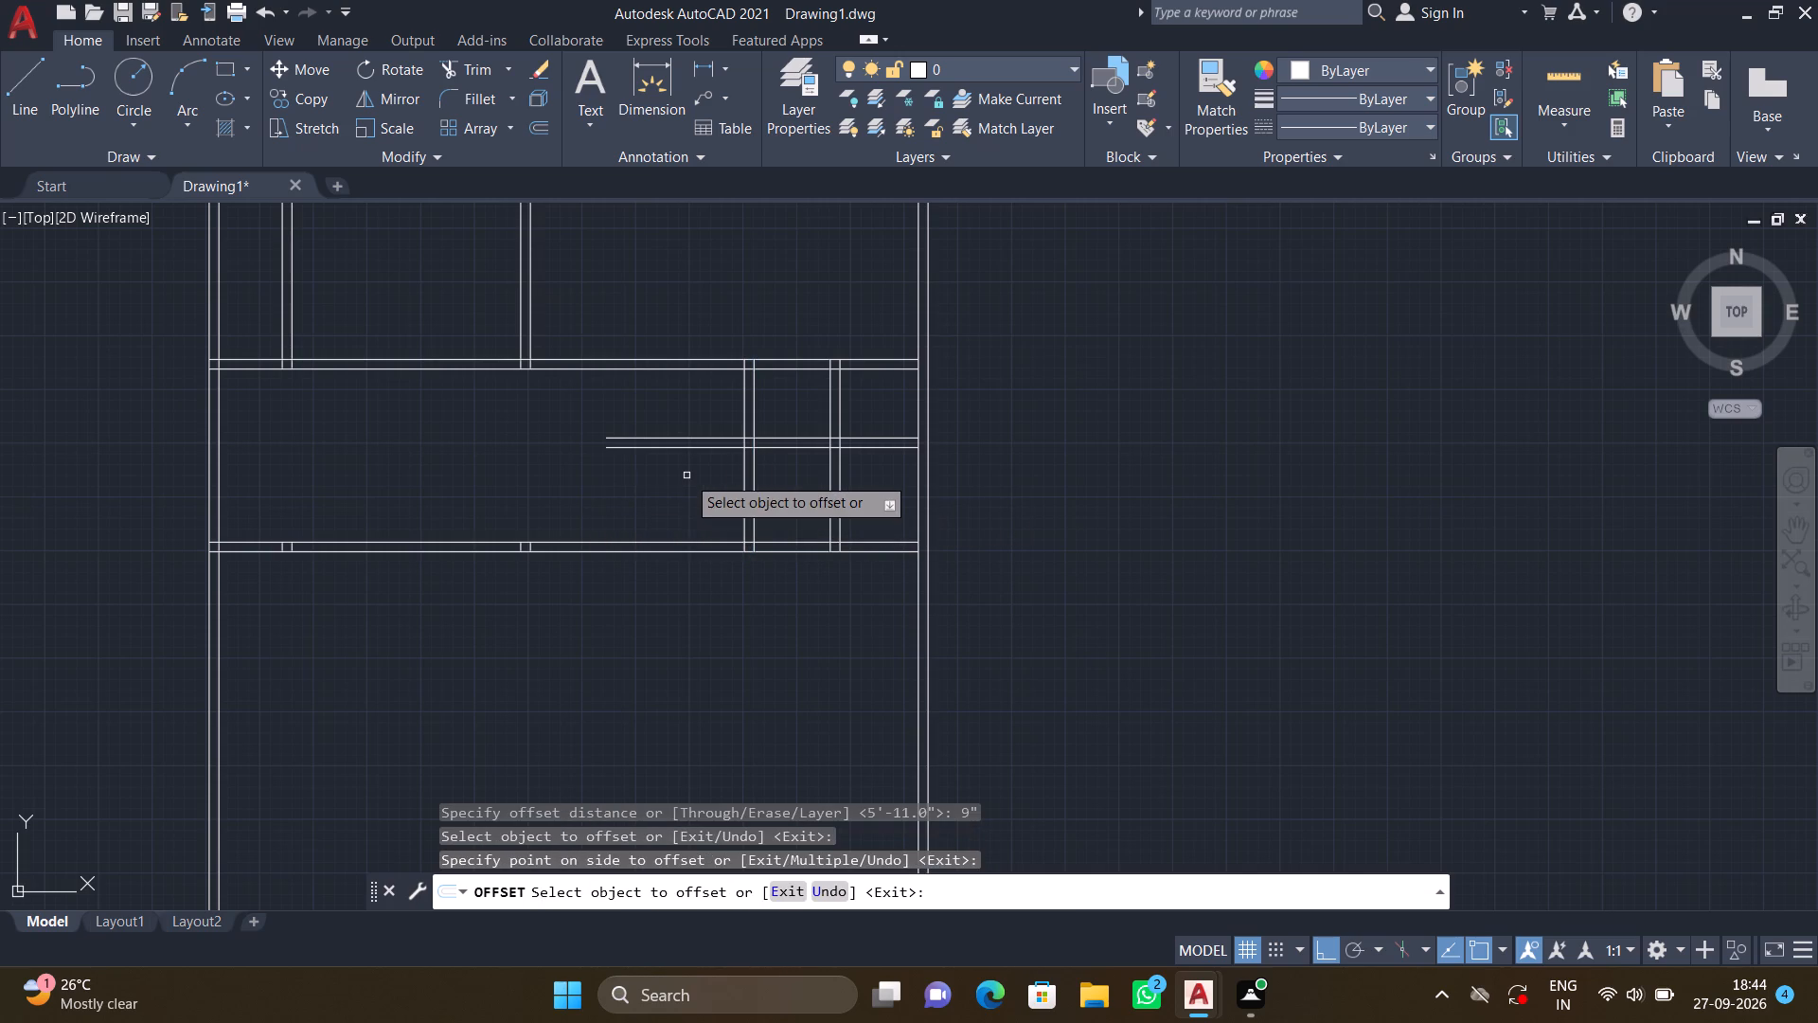
pyautogui.press('Return')
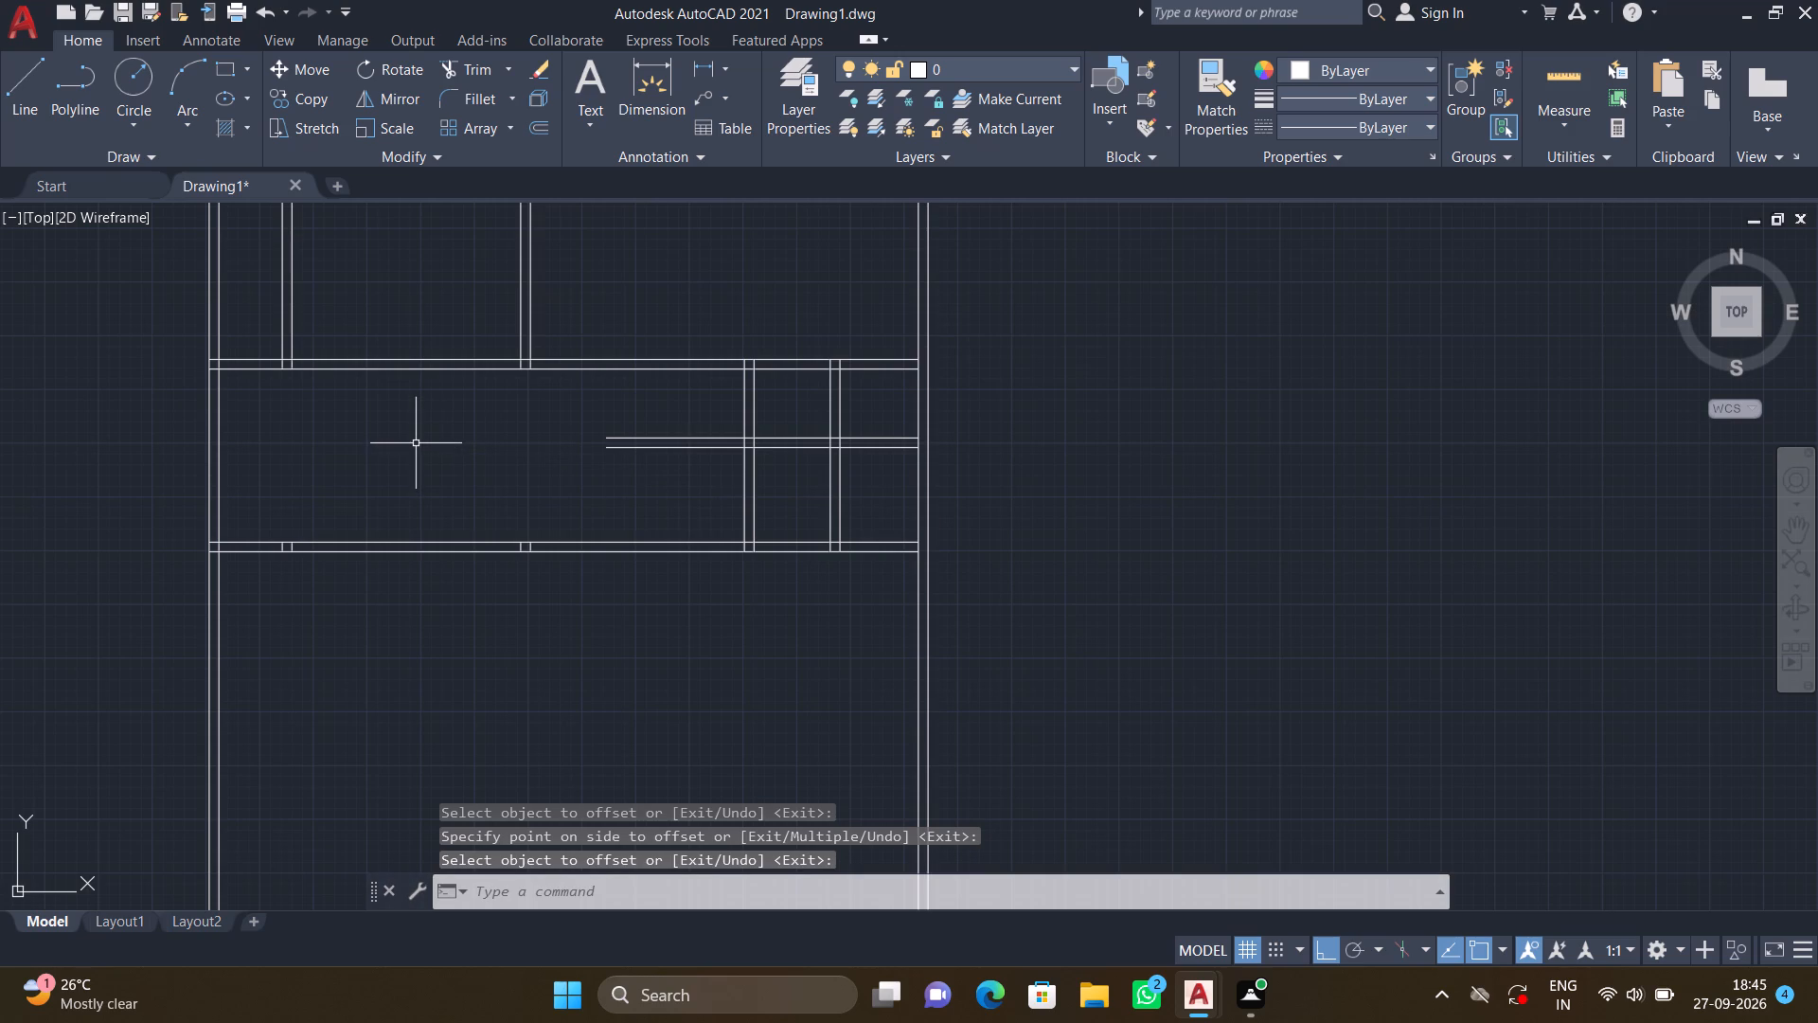
# Trim both lines of the short horizontal wall where they project west of the westernmost new vertical wall.
pyautogui.press('t')
pyautogui.press('r')
pyautogui.press('Return')
pyautogui.click(663, 427)
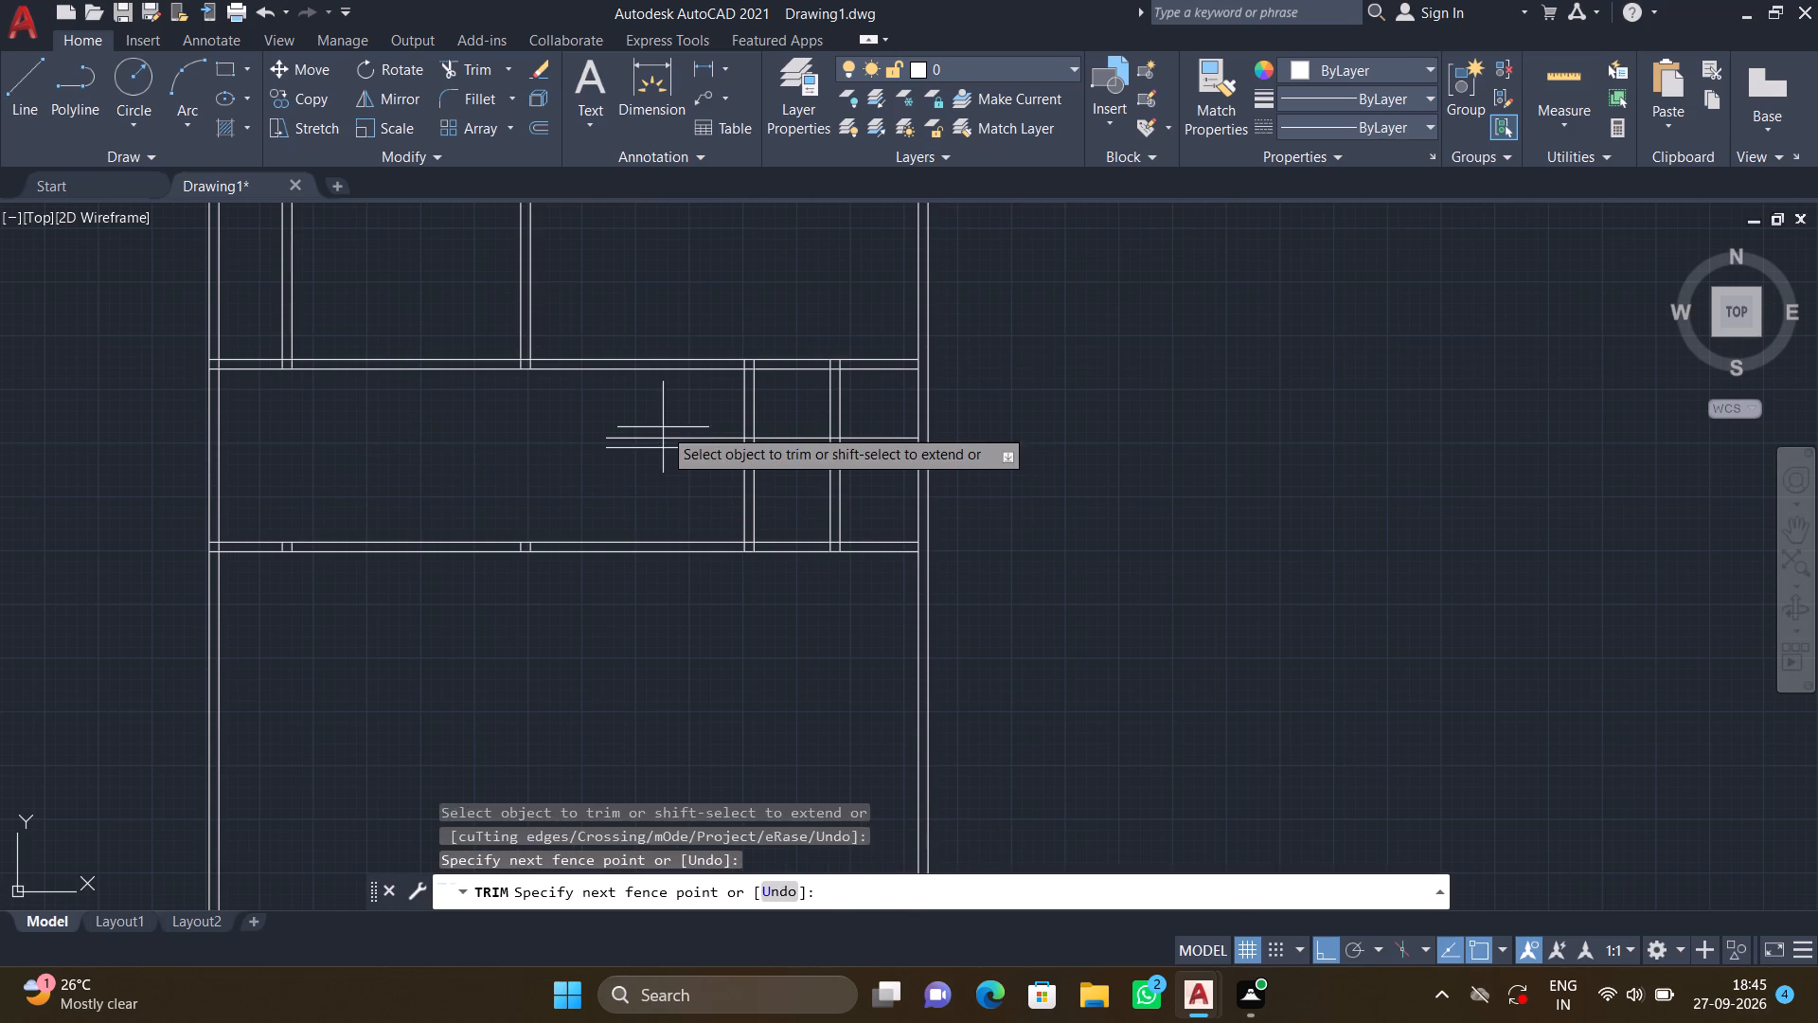
pyautogui.click(682, 498)
pyautogui.press('Return')
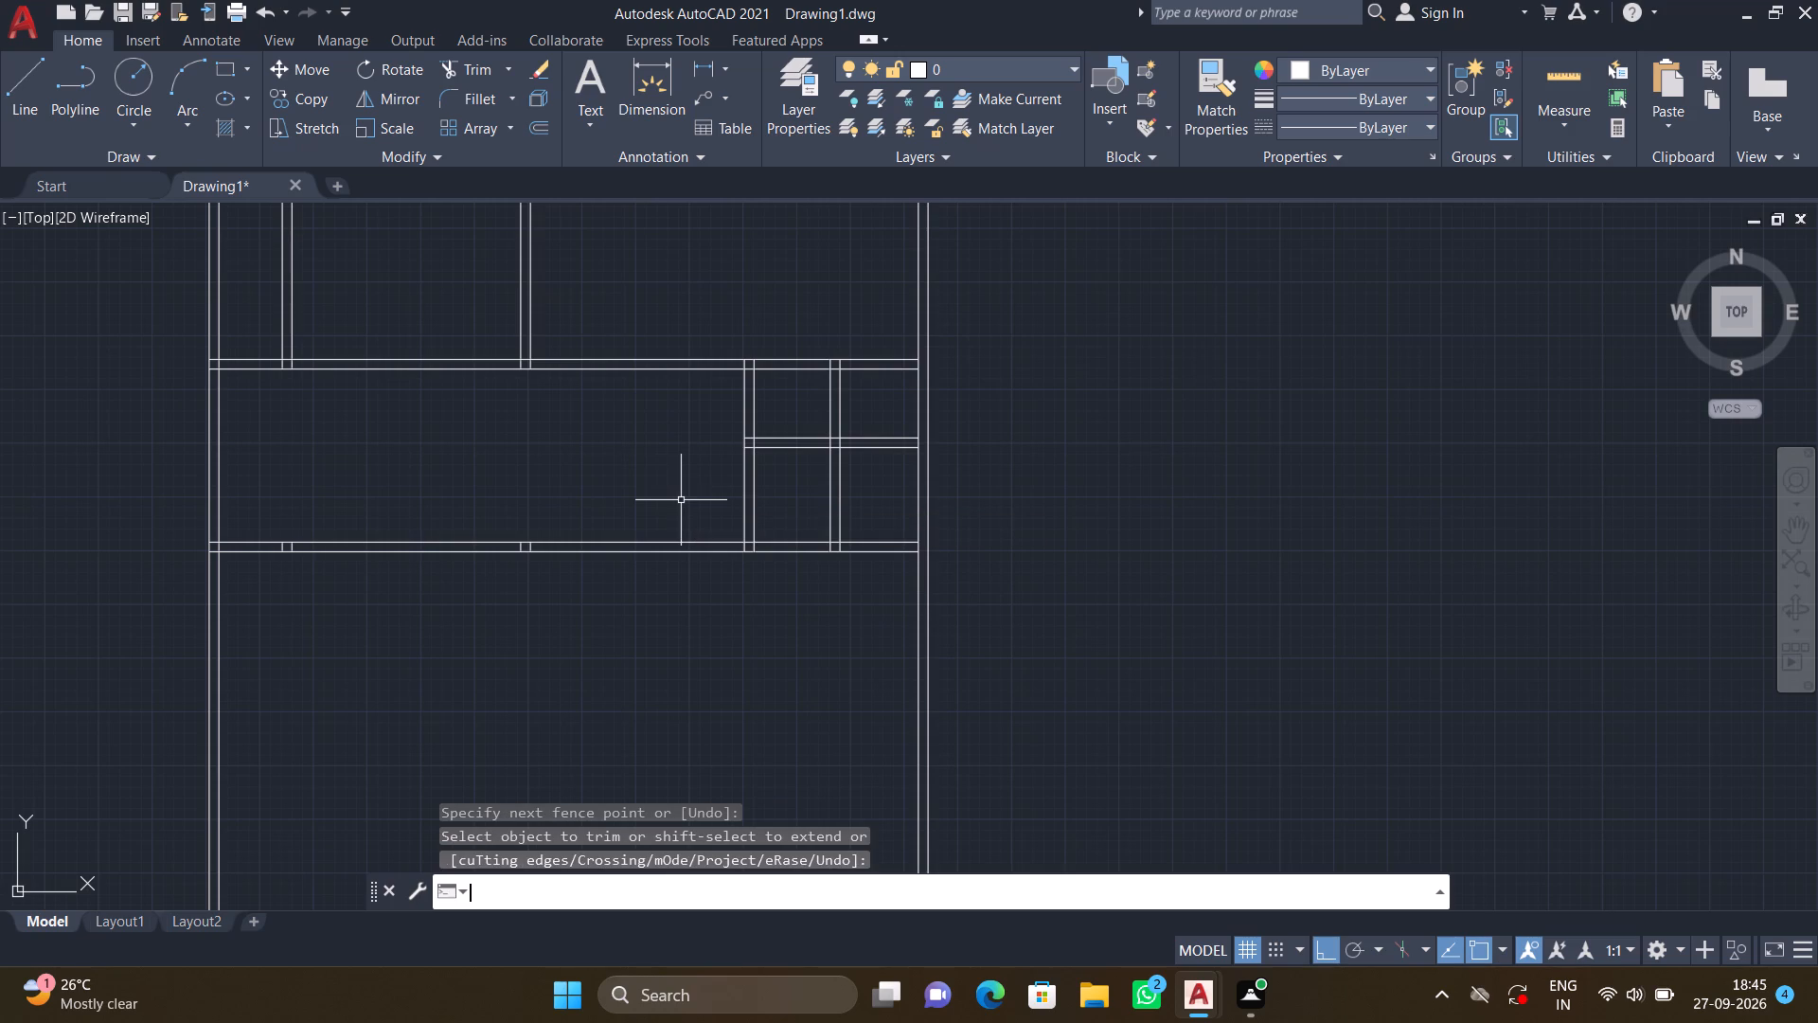
# Quick-measure the small northeast room between the two southernmost full-width walls.
pyautogui.moveTo(664, 529); pyautogui.dragTo(559, 471, button='middle')
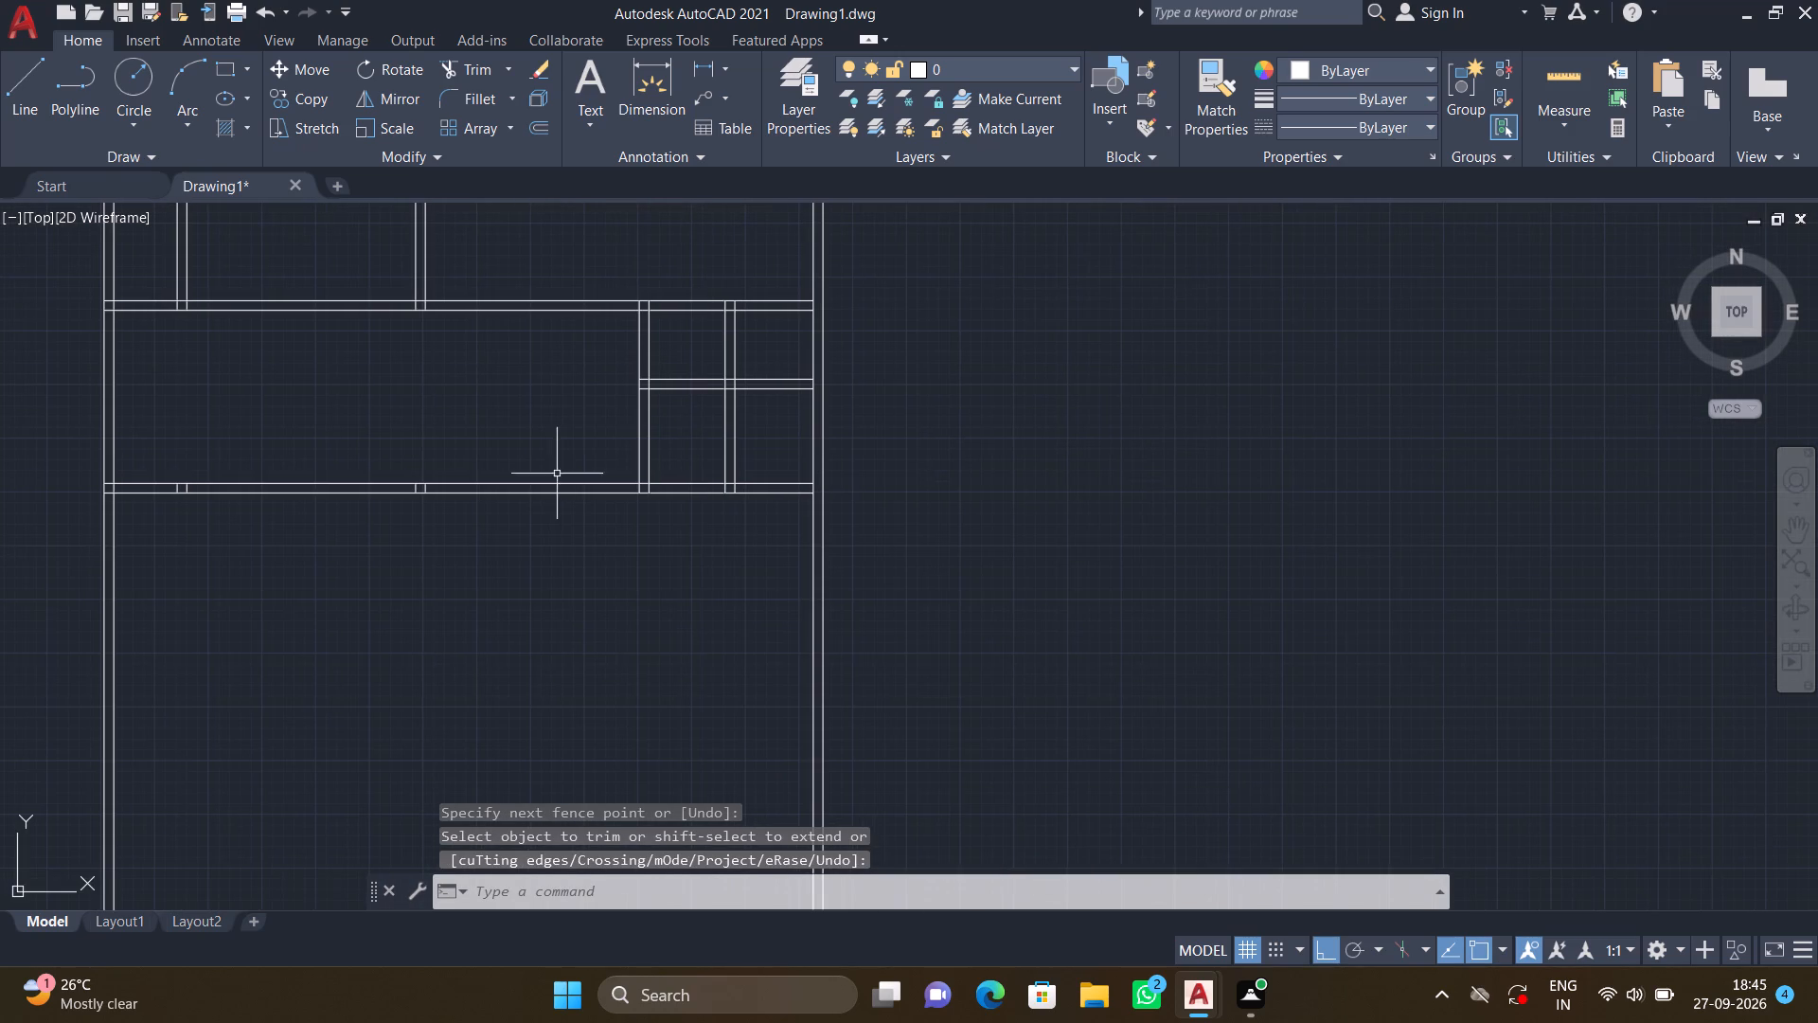
pyautogui.moveTo(998, 469); pyautogui.dragTo(990, 521, button='middle')
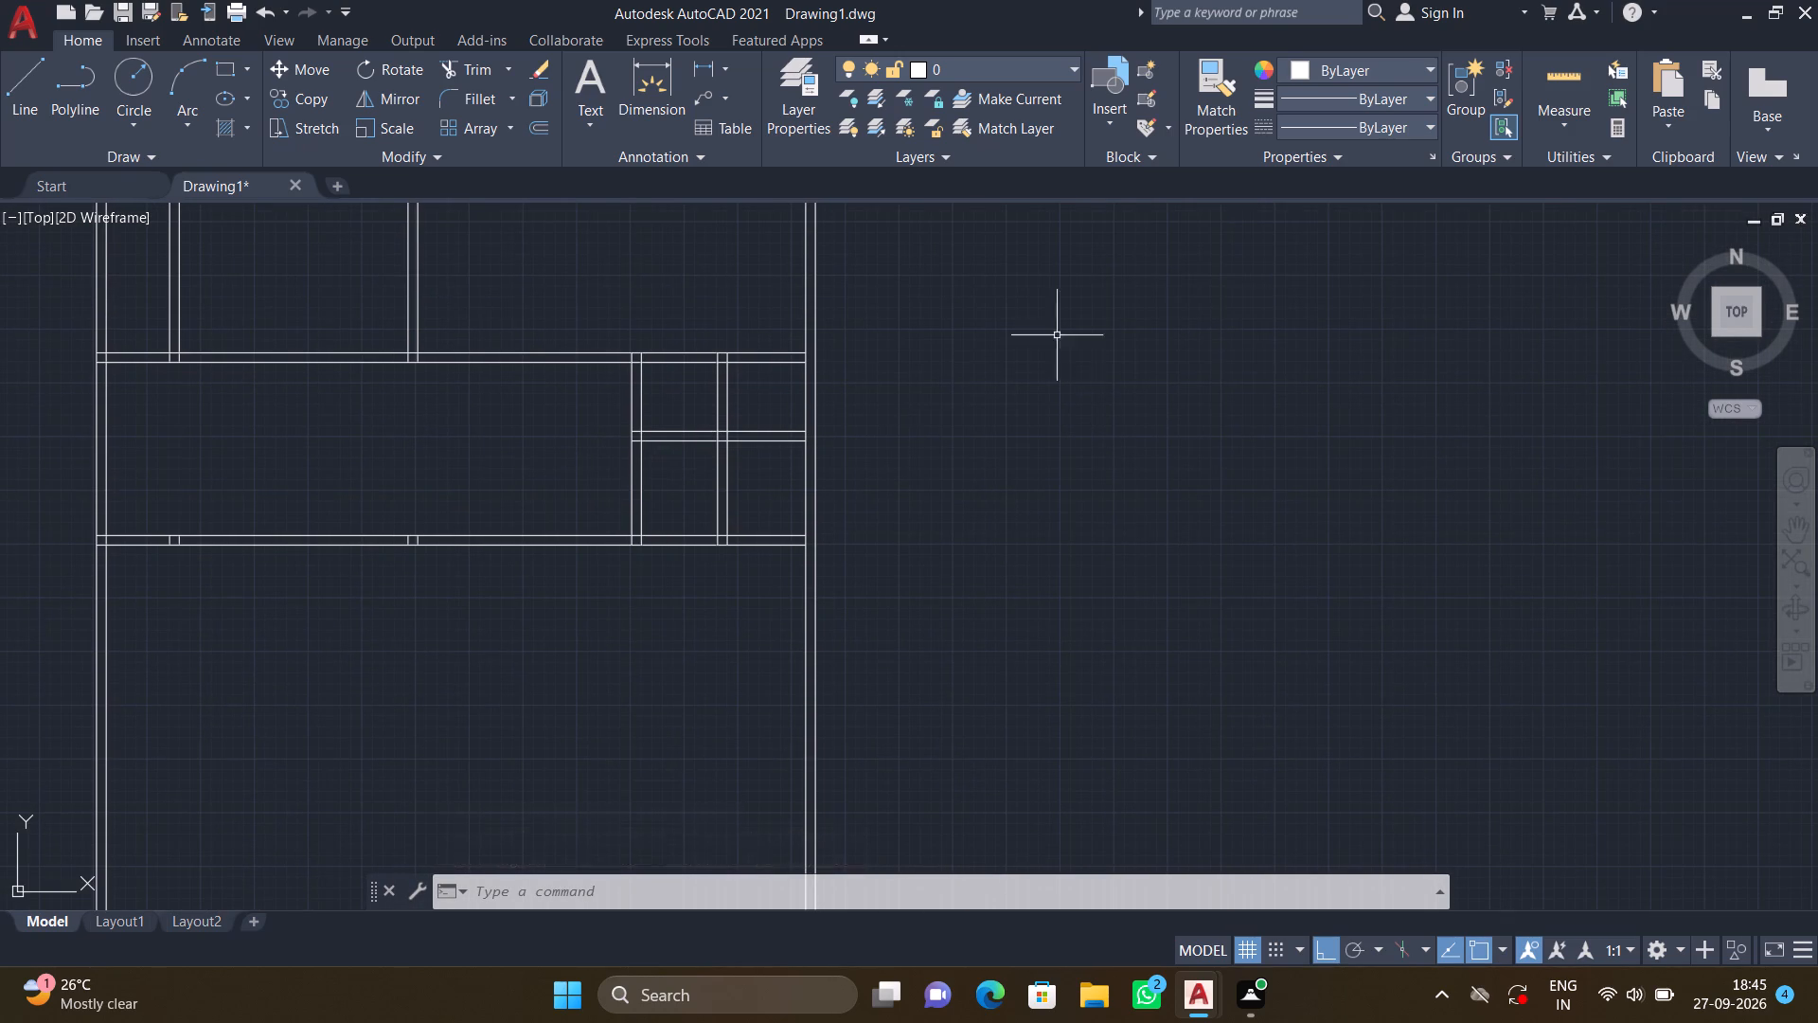
pyautogui.click(1560, 116)
pyautogui.click(1564, 170)
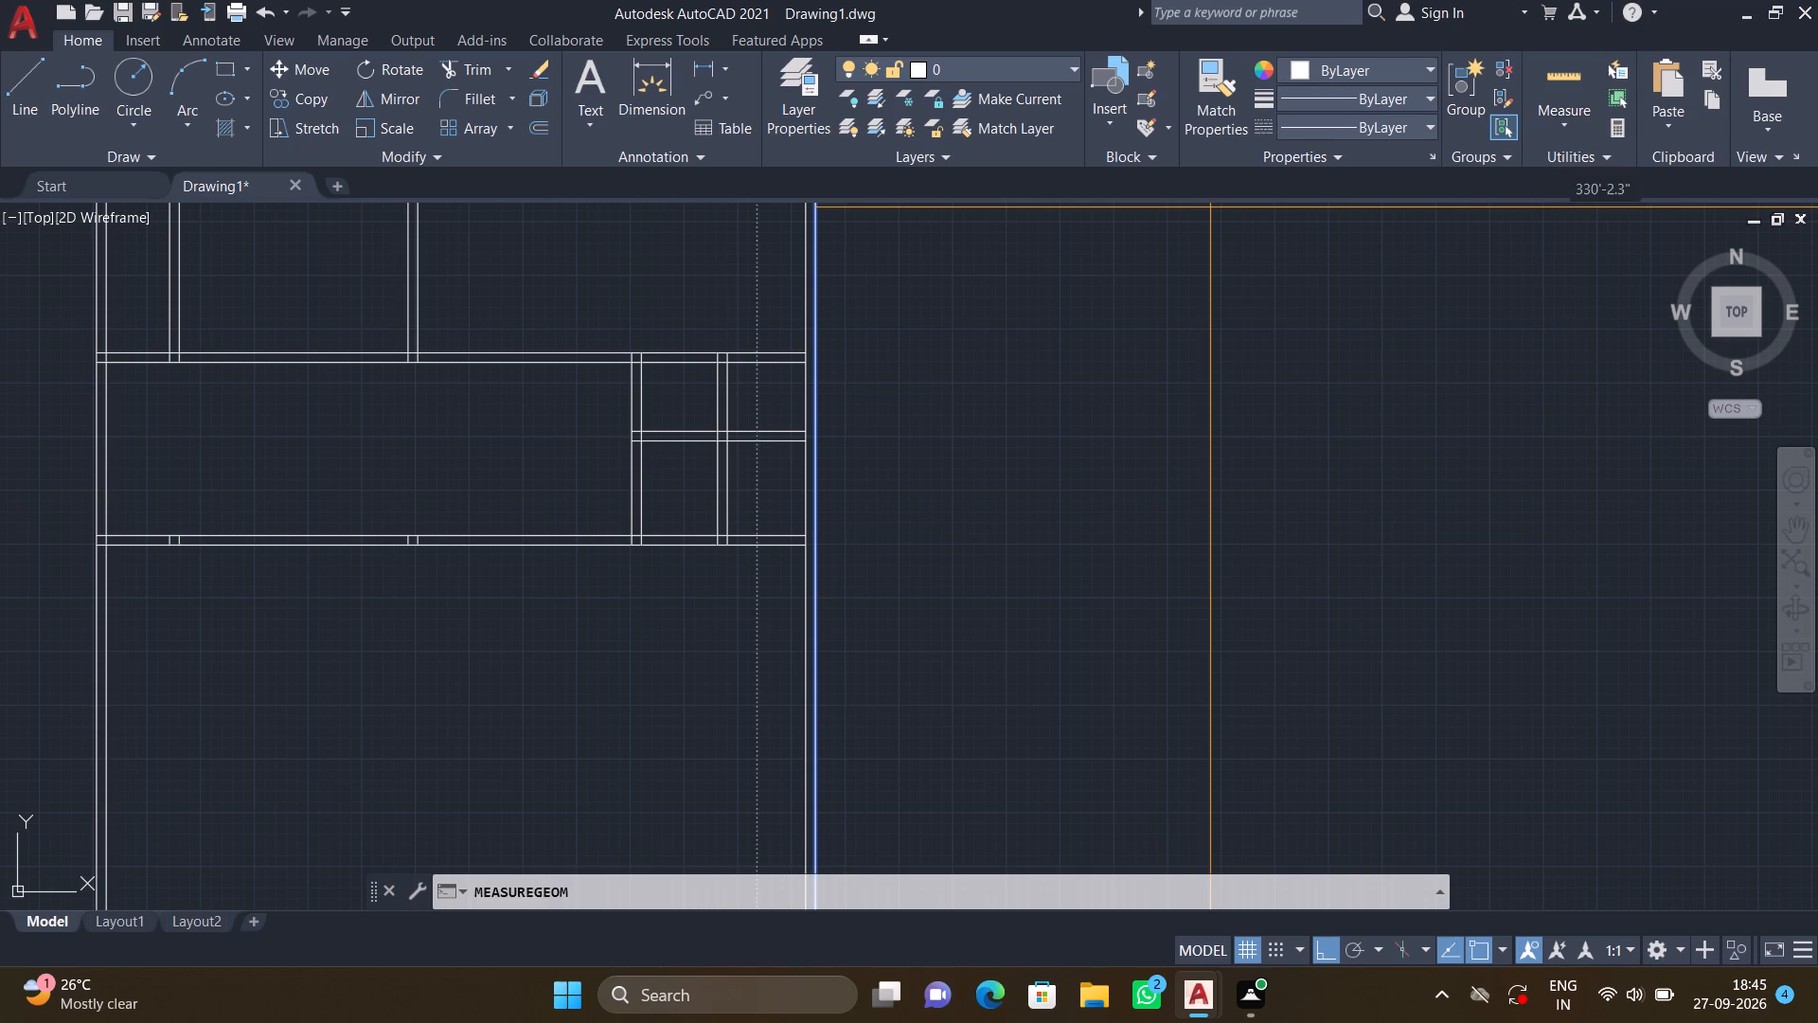
pyautogui.scroll(-1, 689, 528)
pyautogui.scroll(5, 743, 444)
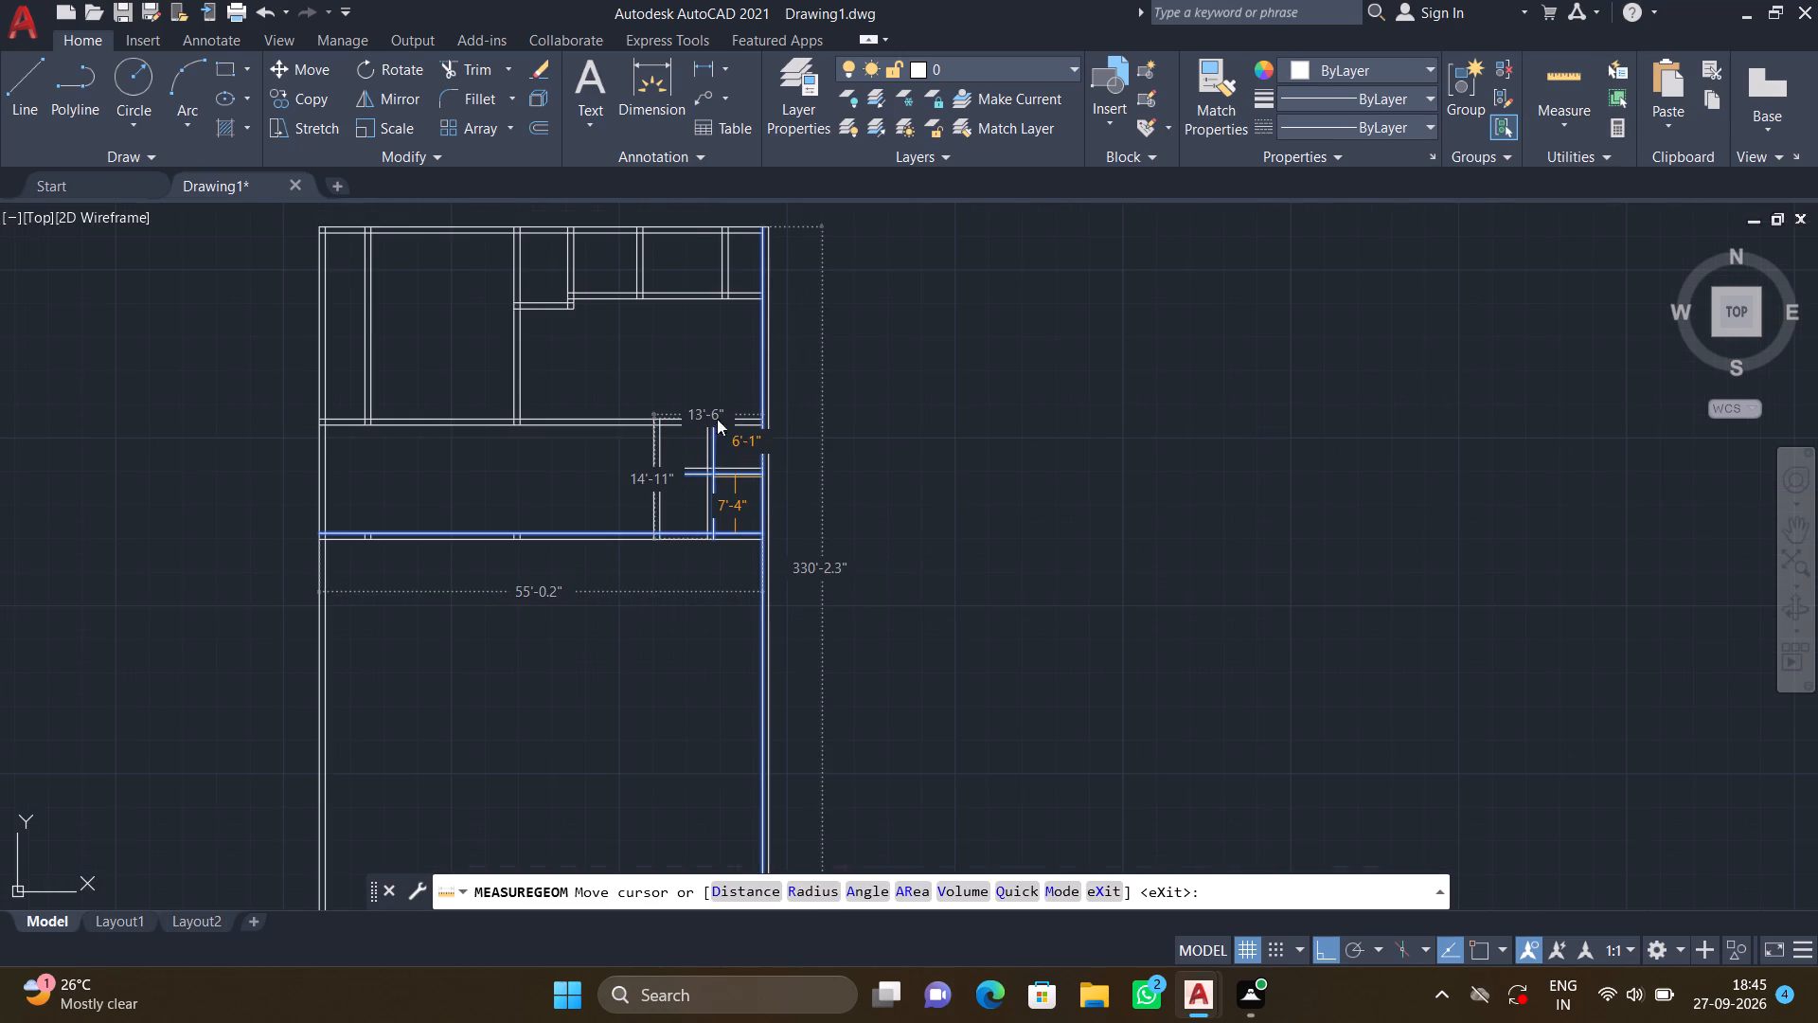
pyautogui.scroll(6, 722, 458)
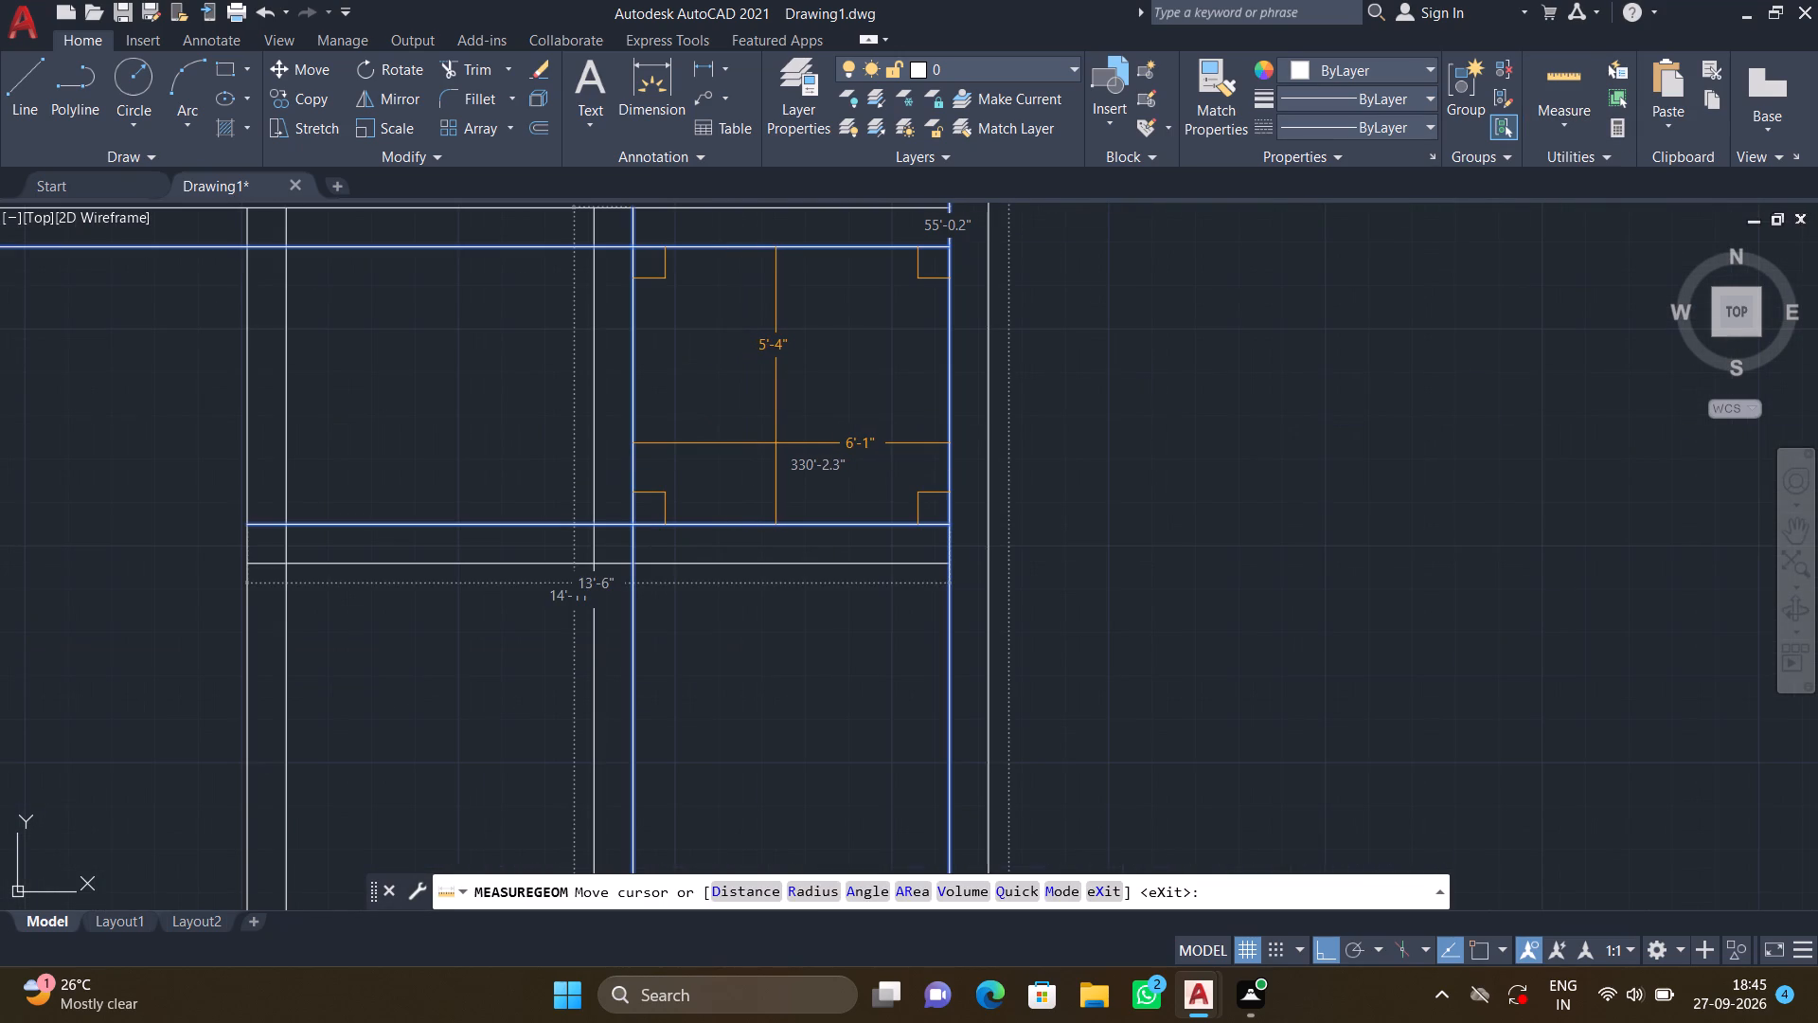
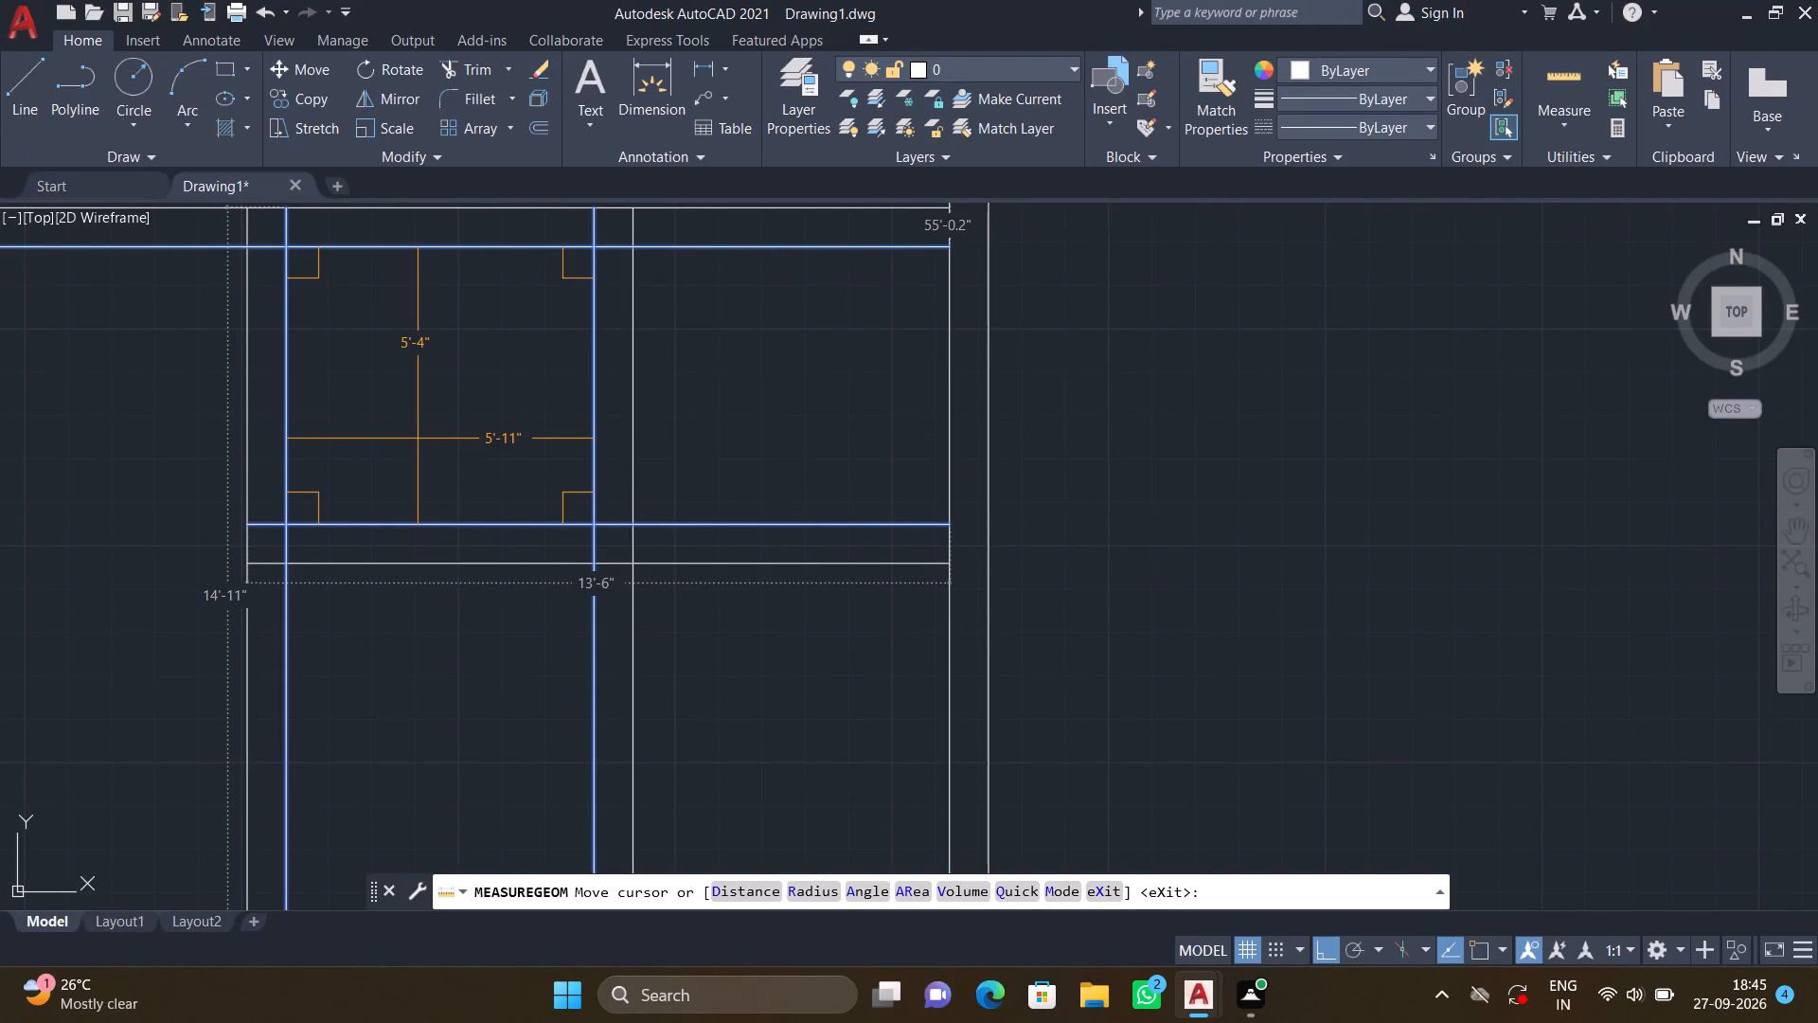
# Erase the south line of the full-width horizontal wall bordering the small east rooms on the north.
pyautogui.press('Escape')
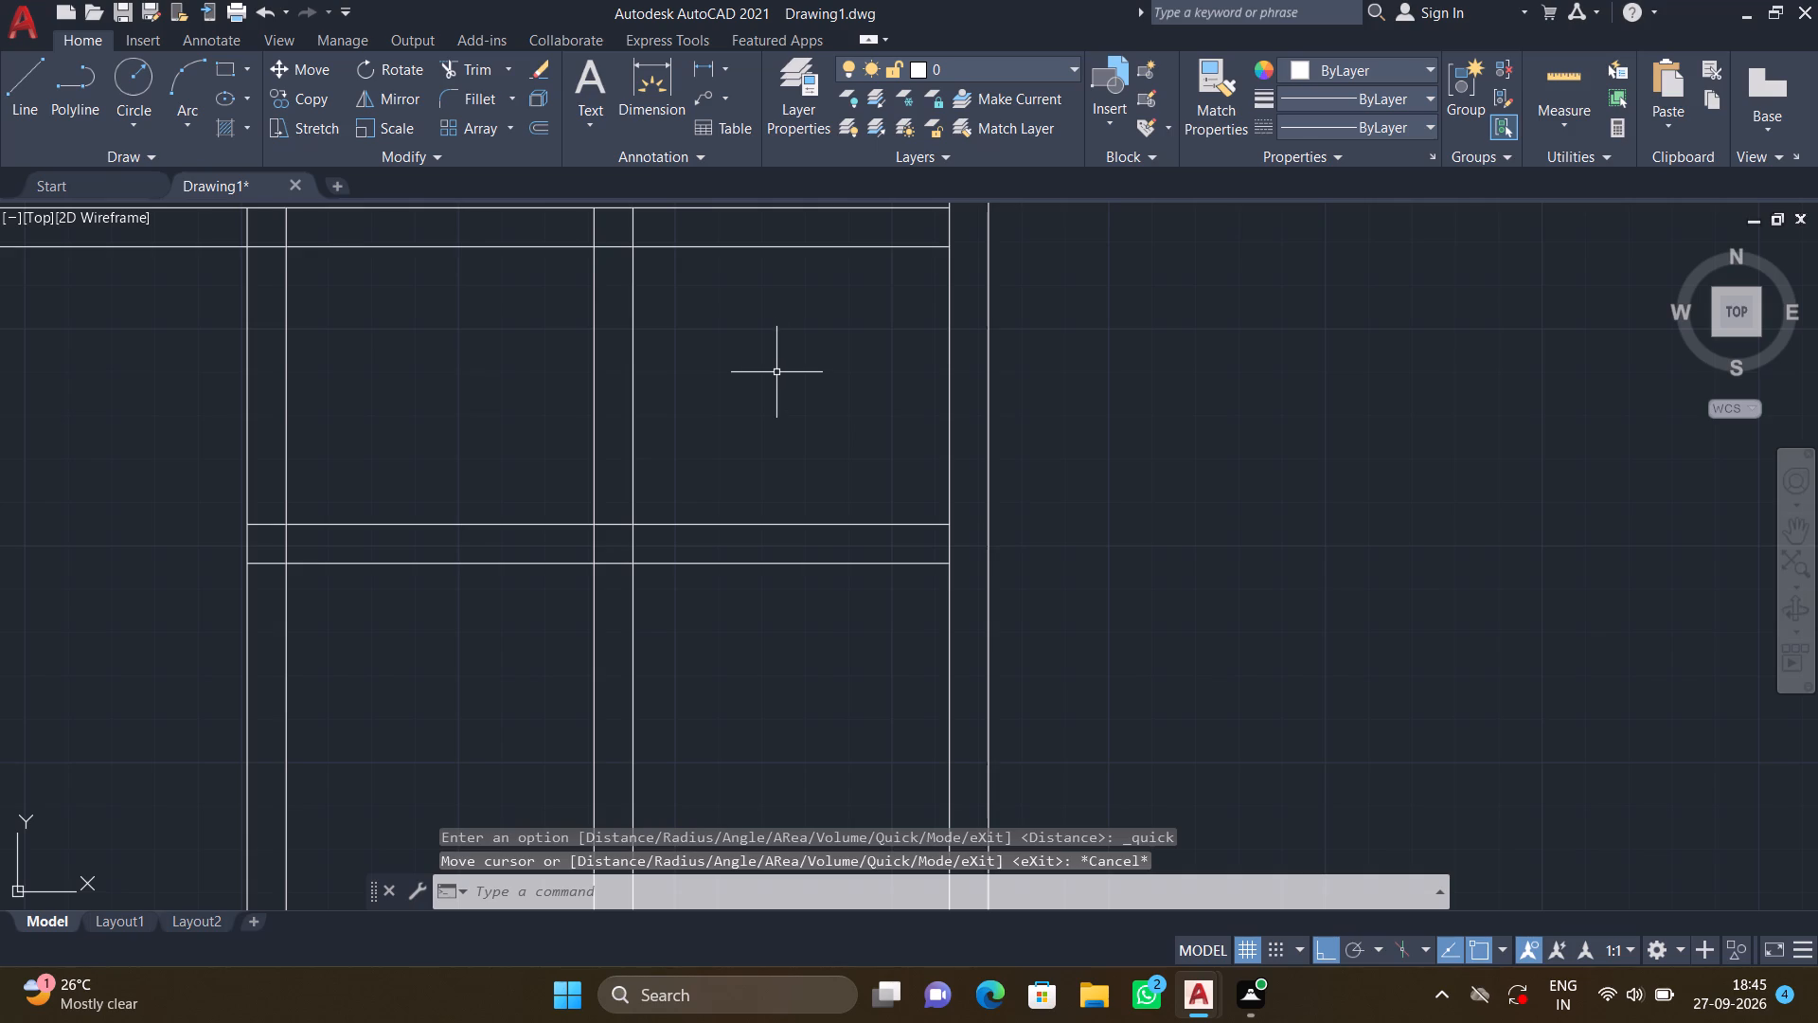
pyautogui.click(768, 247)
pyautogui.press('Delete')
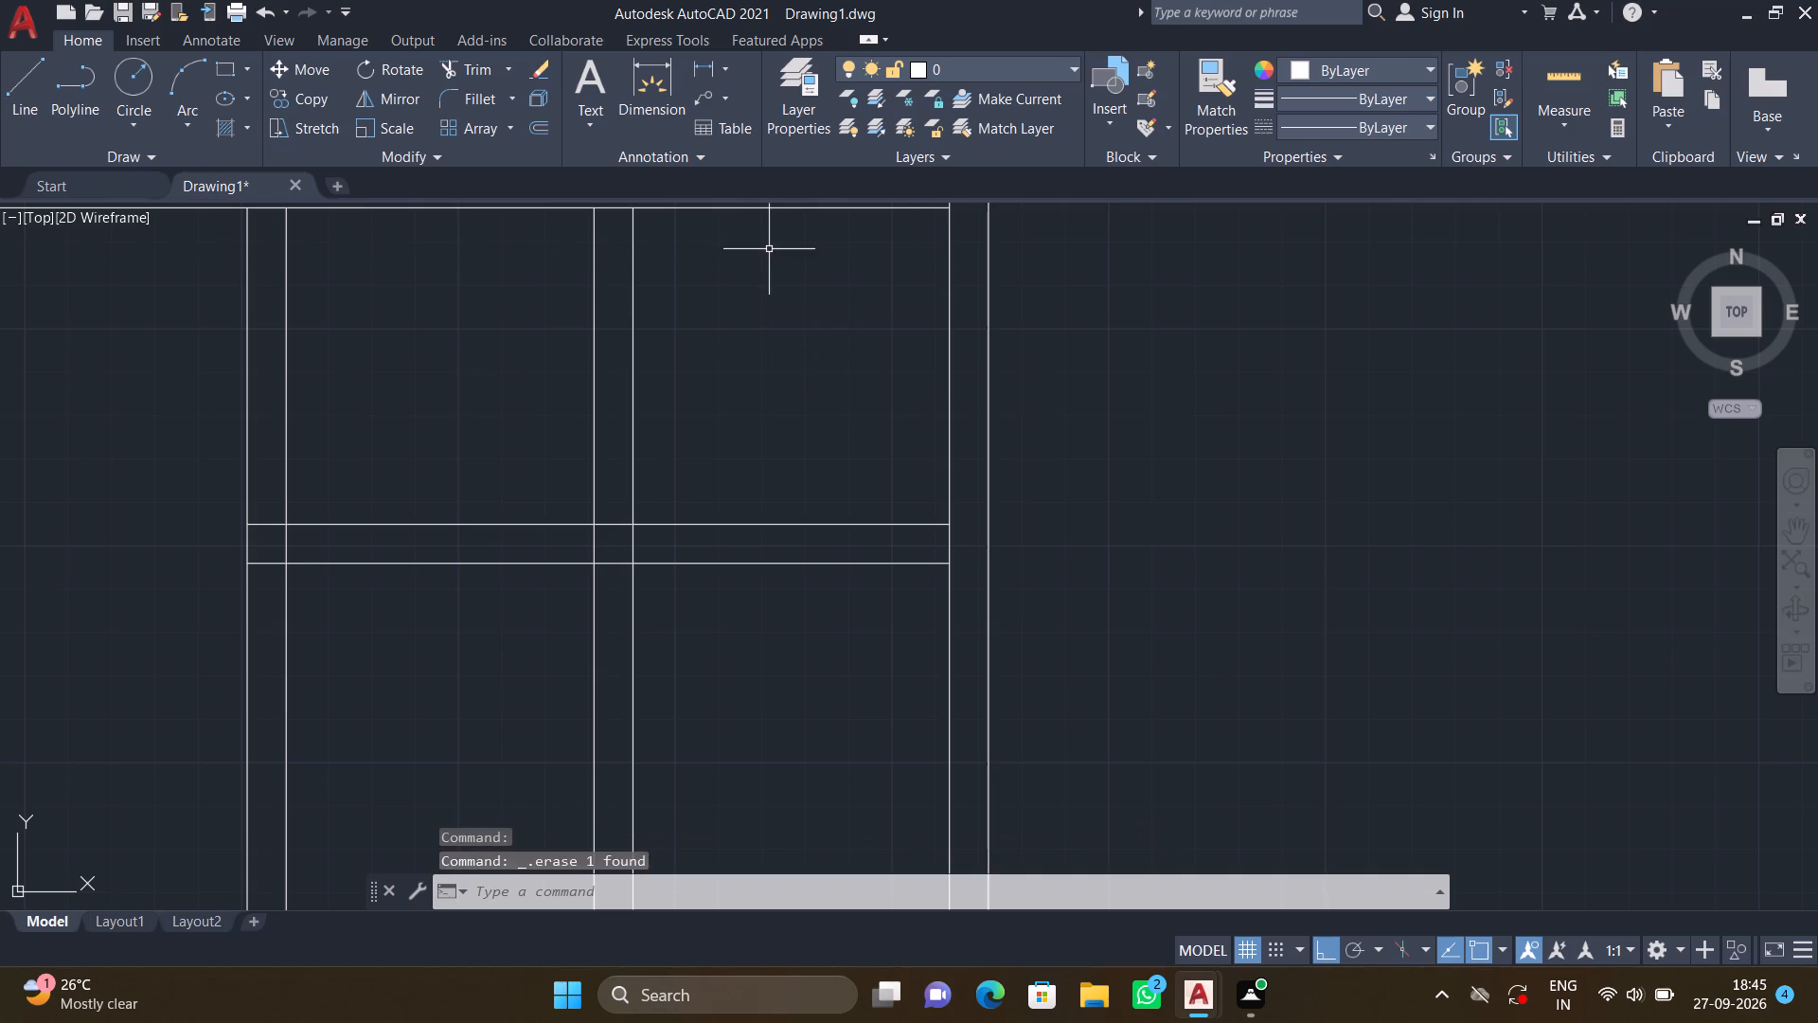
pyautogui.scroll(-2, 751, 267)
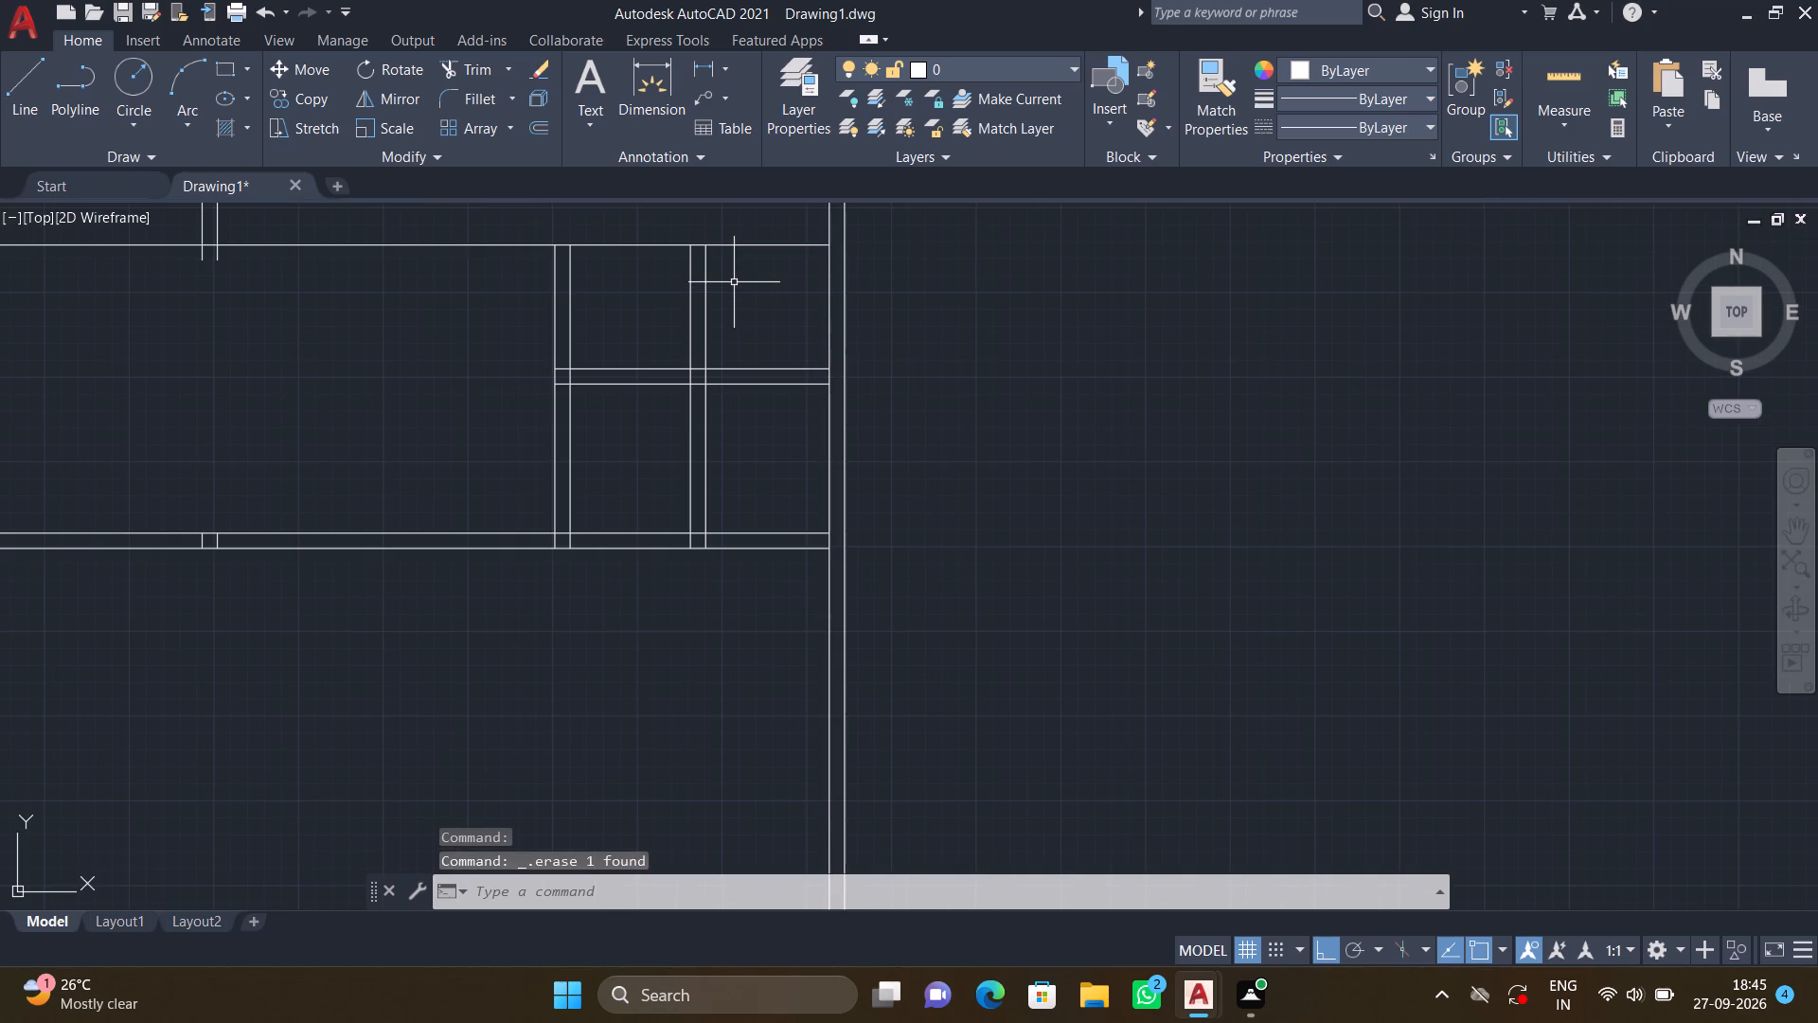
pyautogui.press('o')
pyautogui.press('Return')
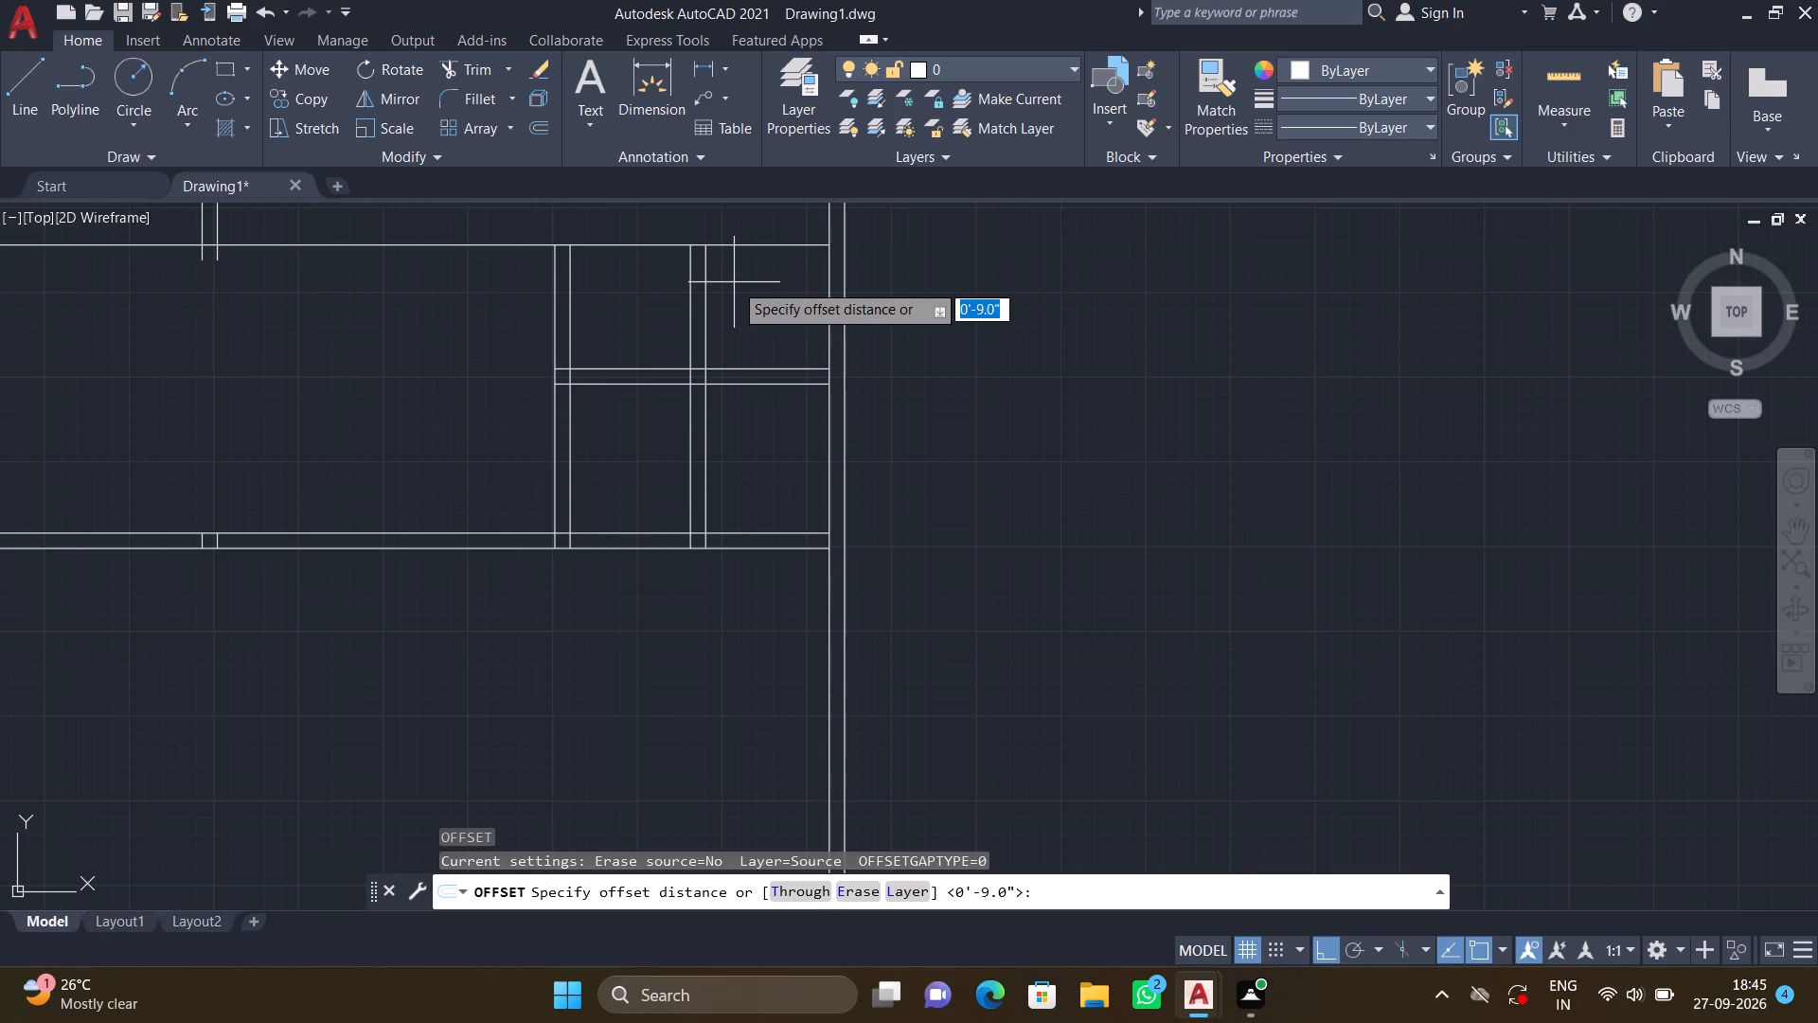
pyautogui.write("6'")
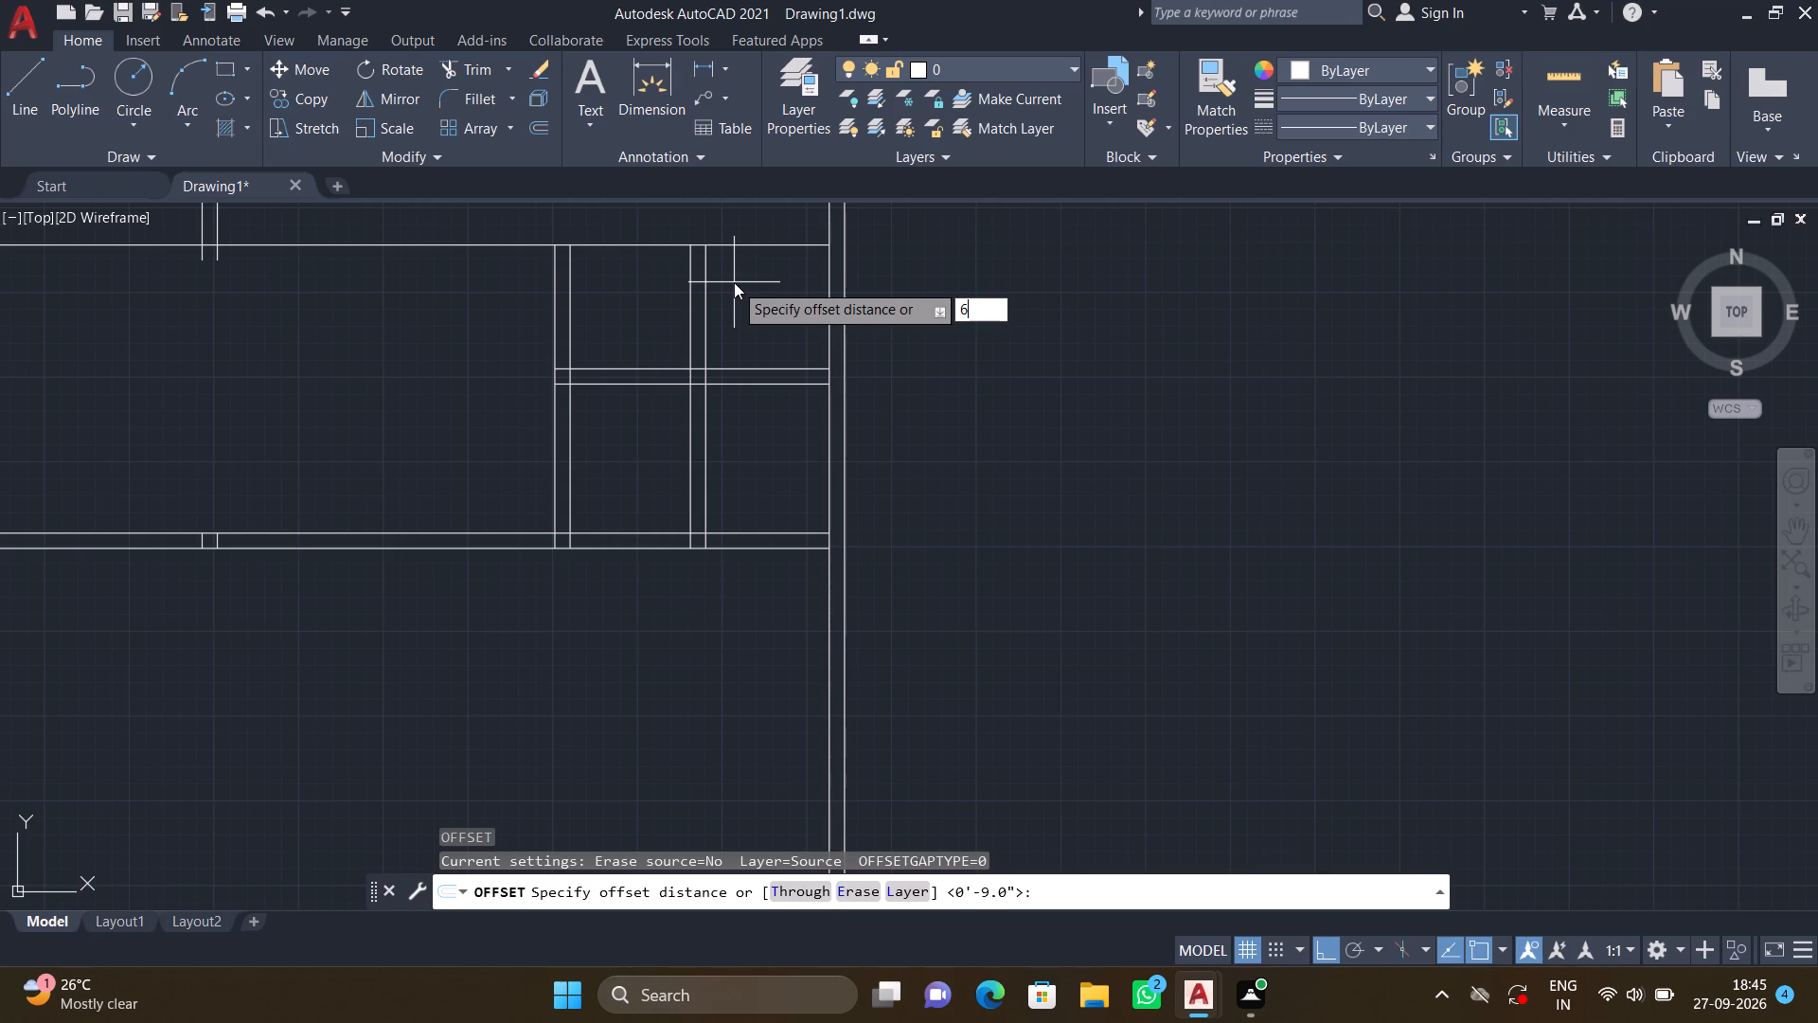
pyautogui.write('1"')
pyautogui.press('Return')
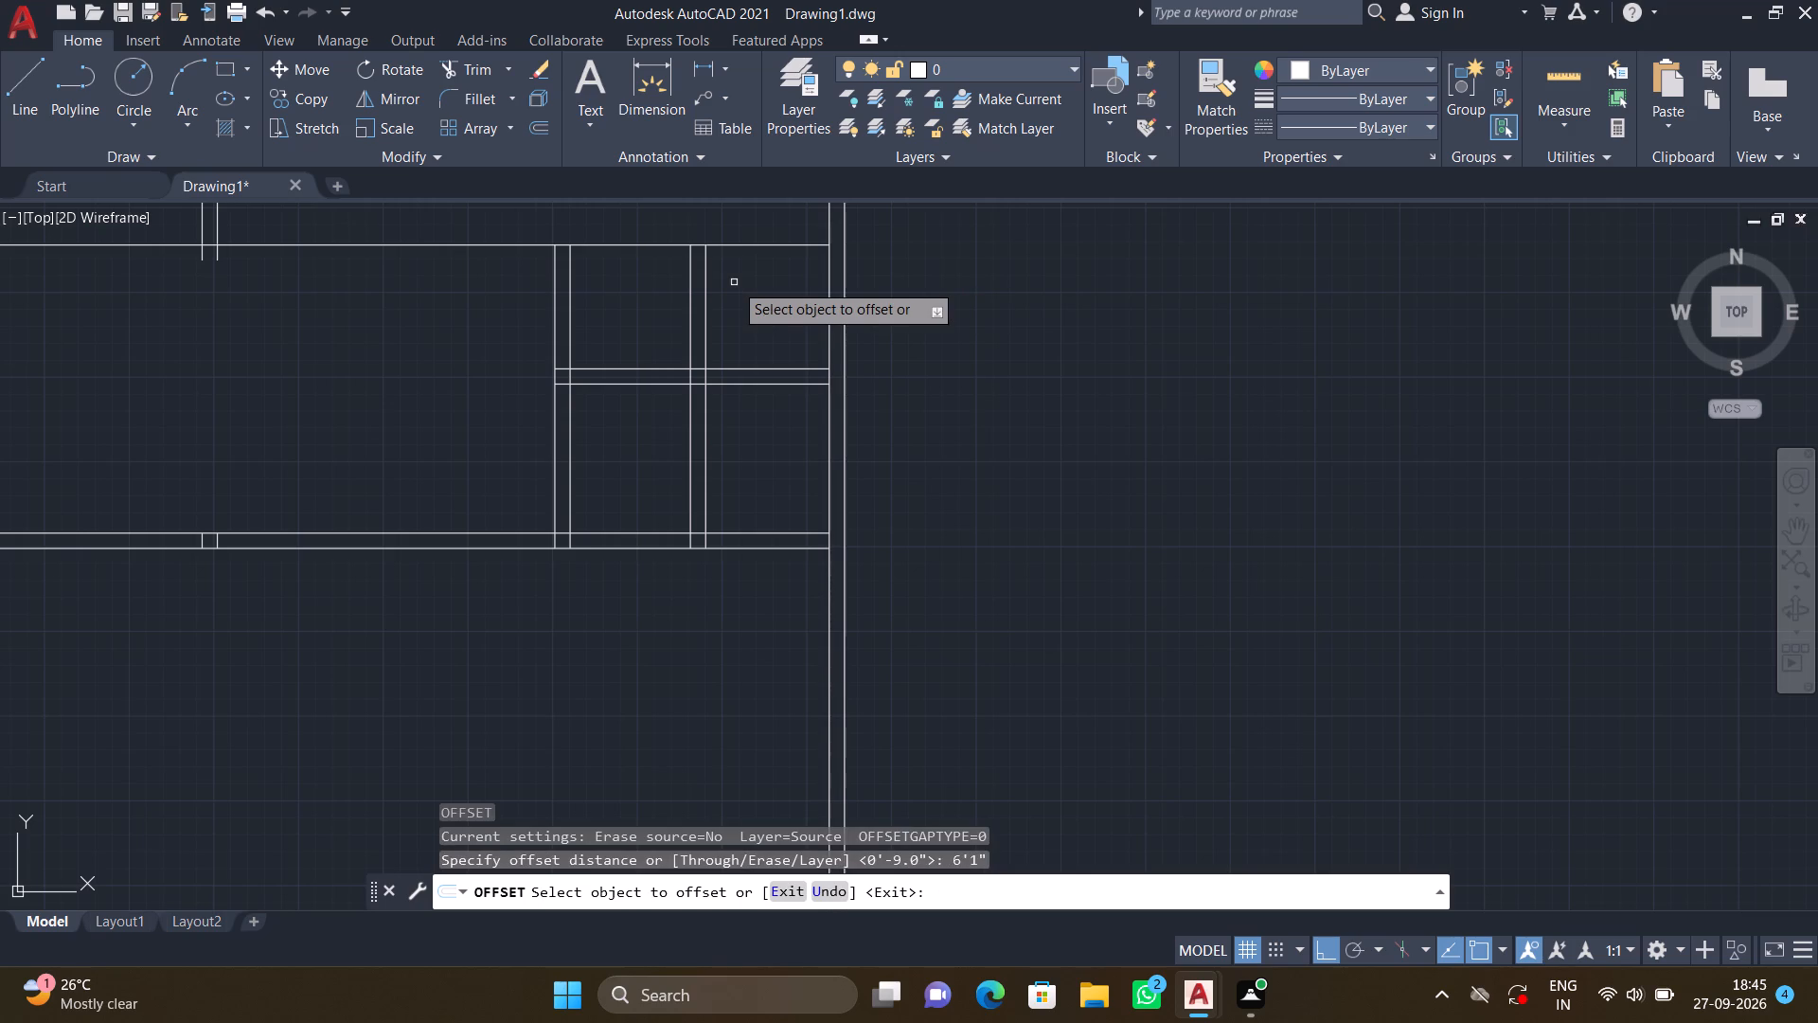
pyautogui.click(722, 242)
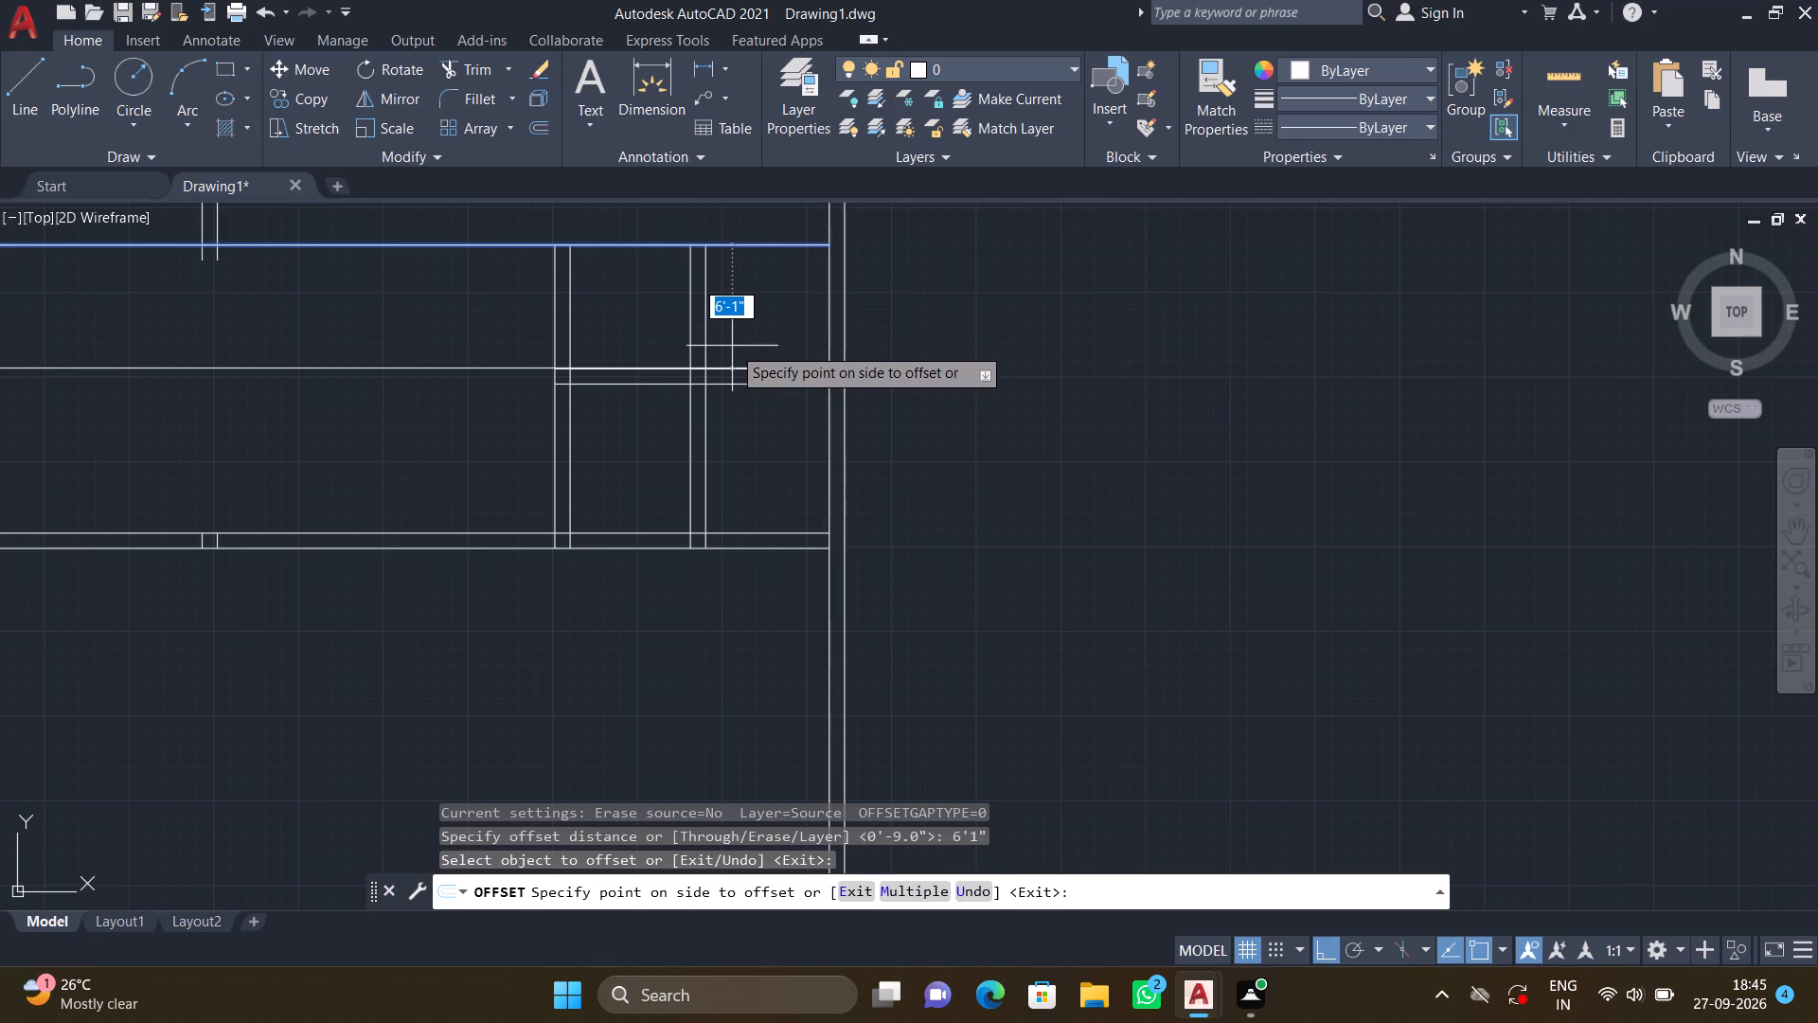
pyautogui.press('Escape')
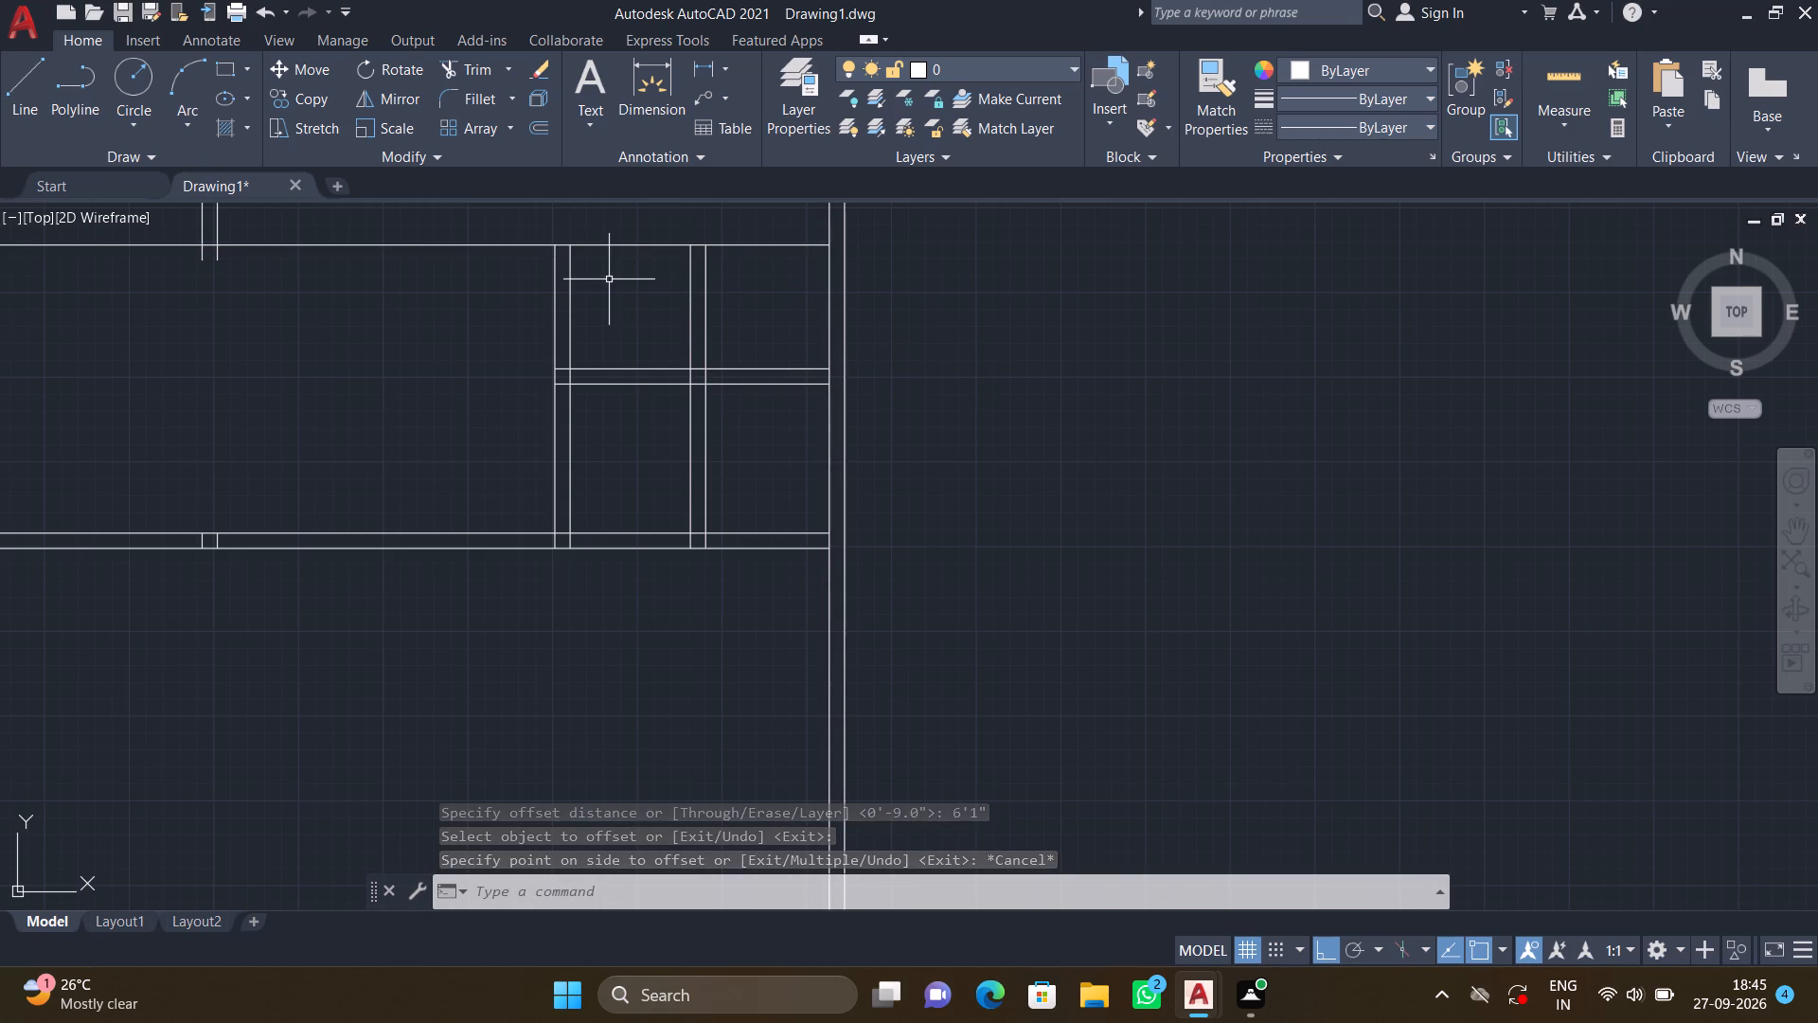
# Offset the remaining north line of the full-width horizontal wall 9" to the south to form a double-line wall.
pyautogui.press('o')
pyautogui.press('Return')
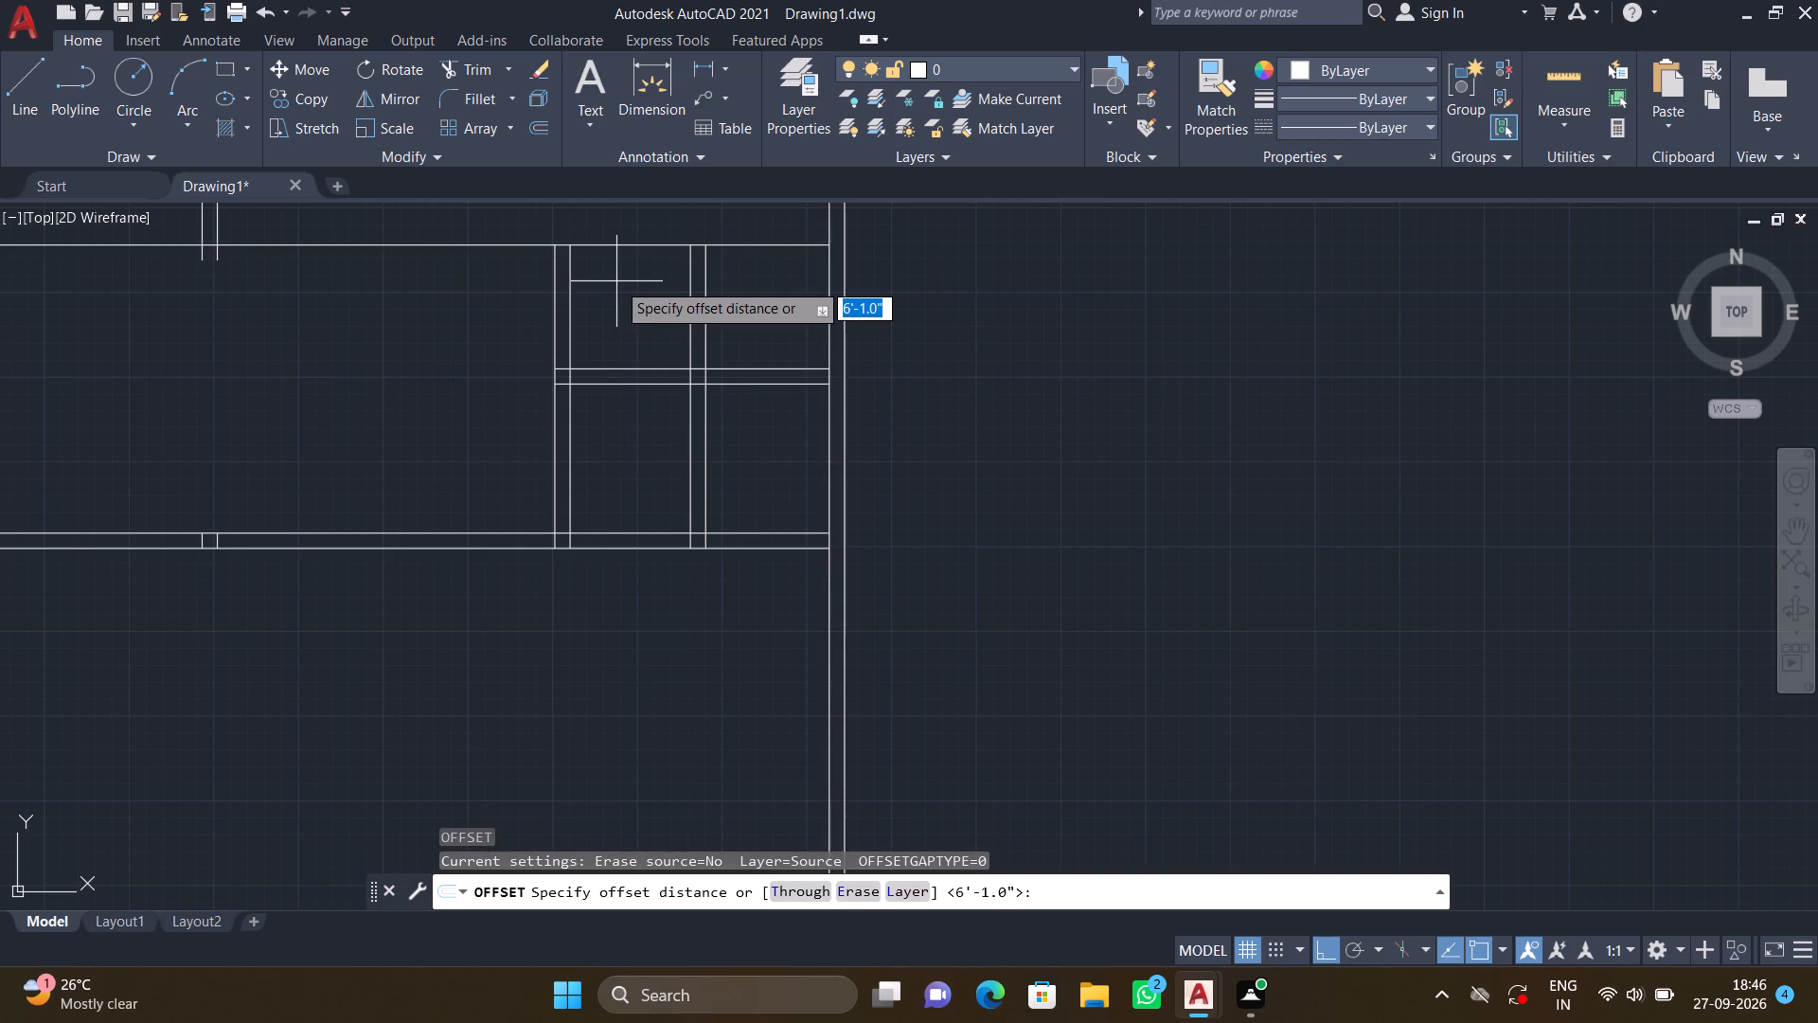
pyautogui.write('9"')
pyautogui.press('Return')
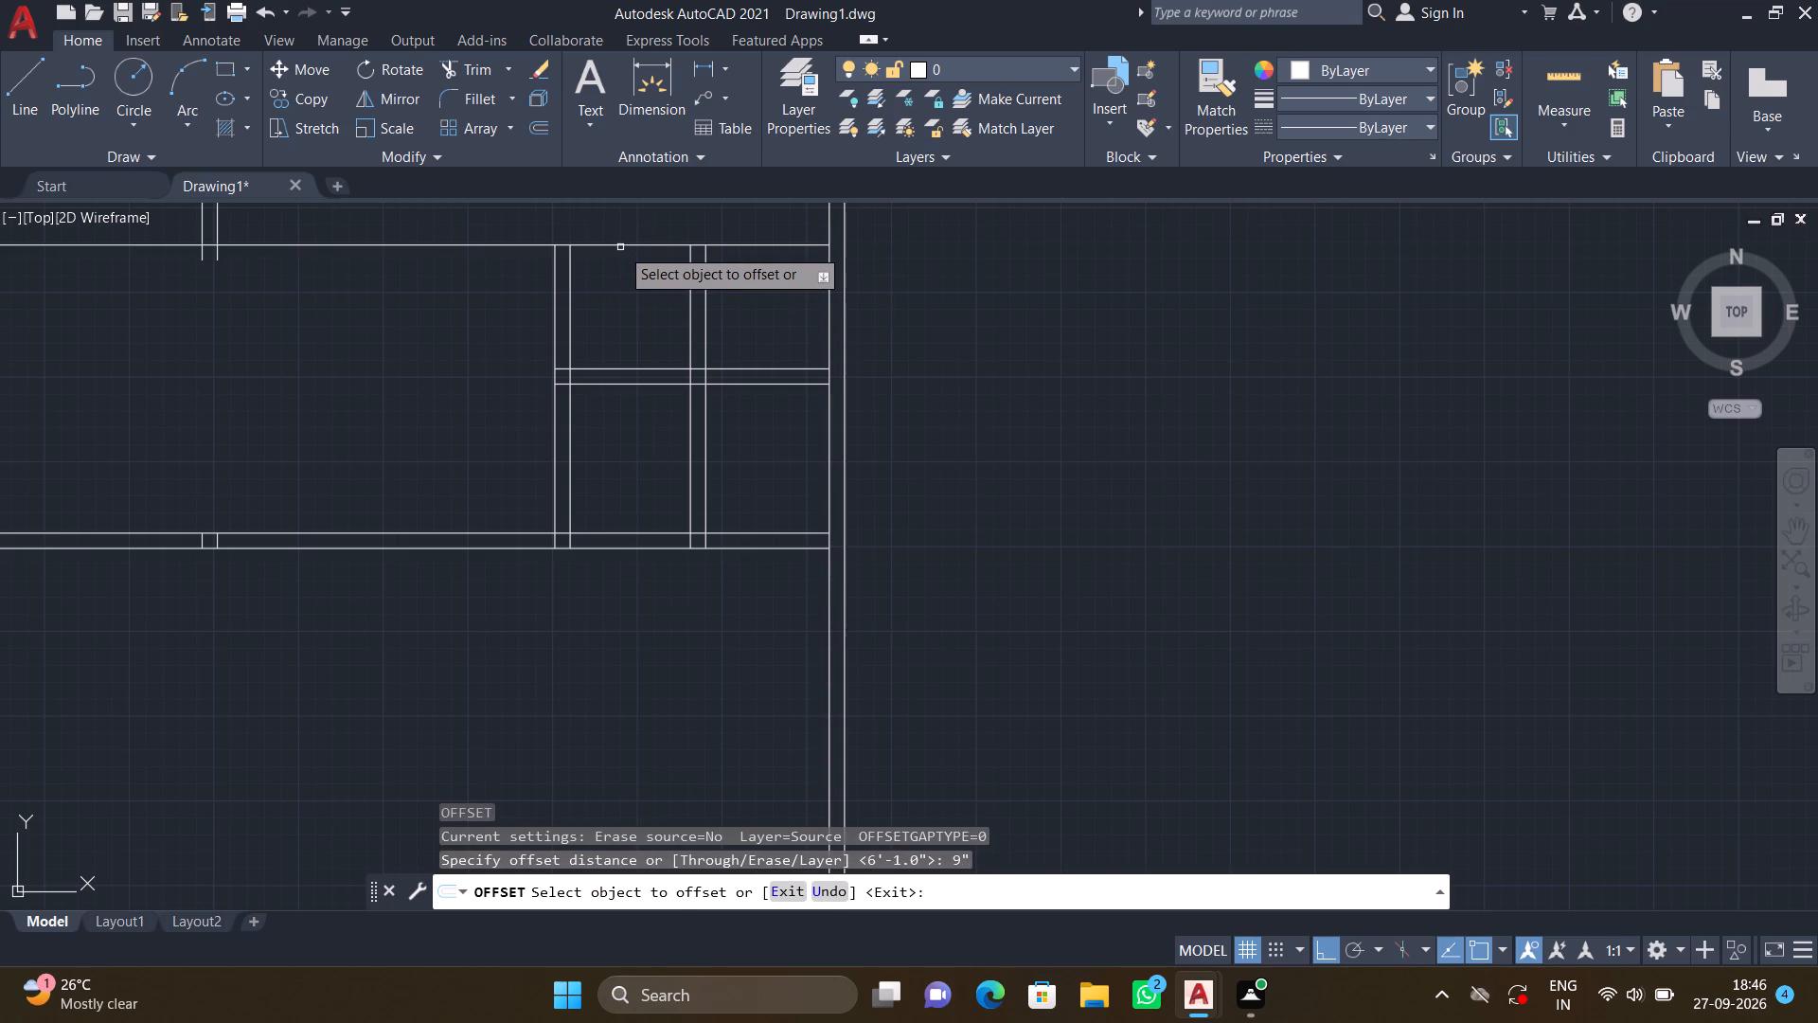
pyautogui.click(620, 242)
pyautogui.click(630, 292)
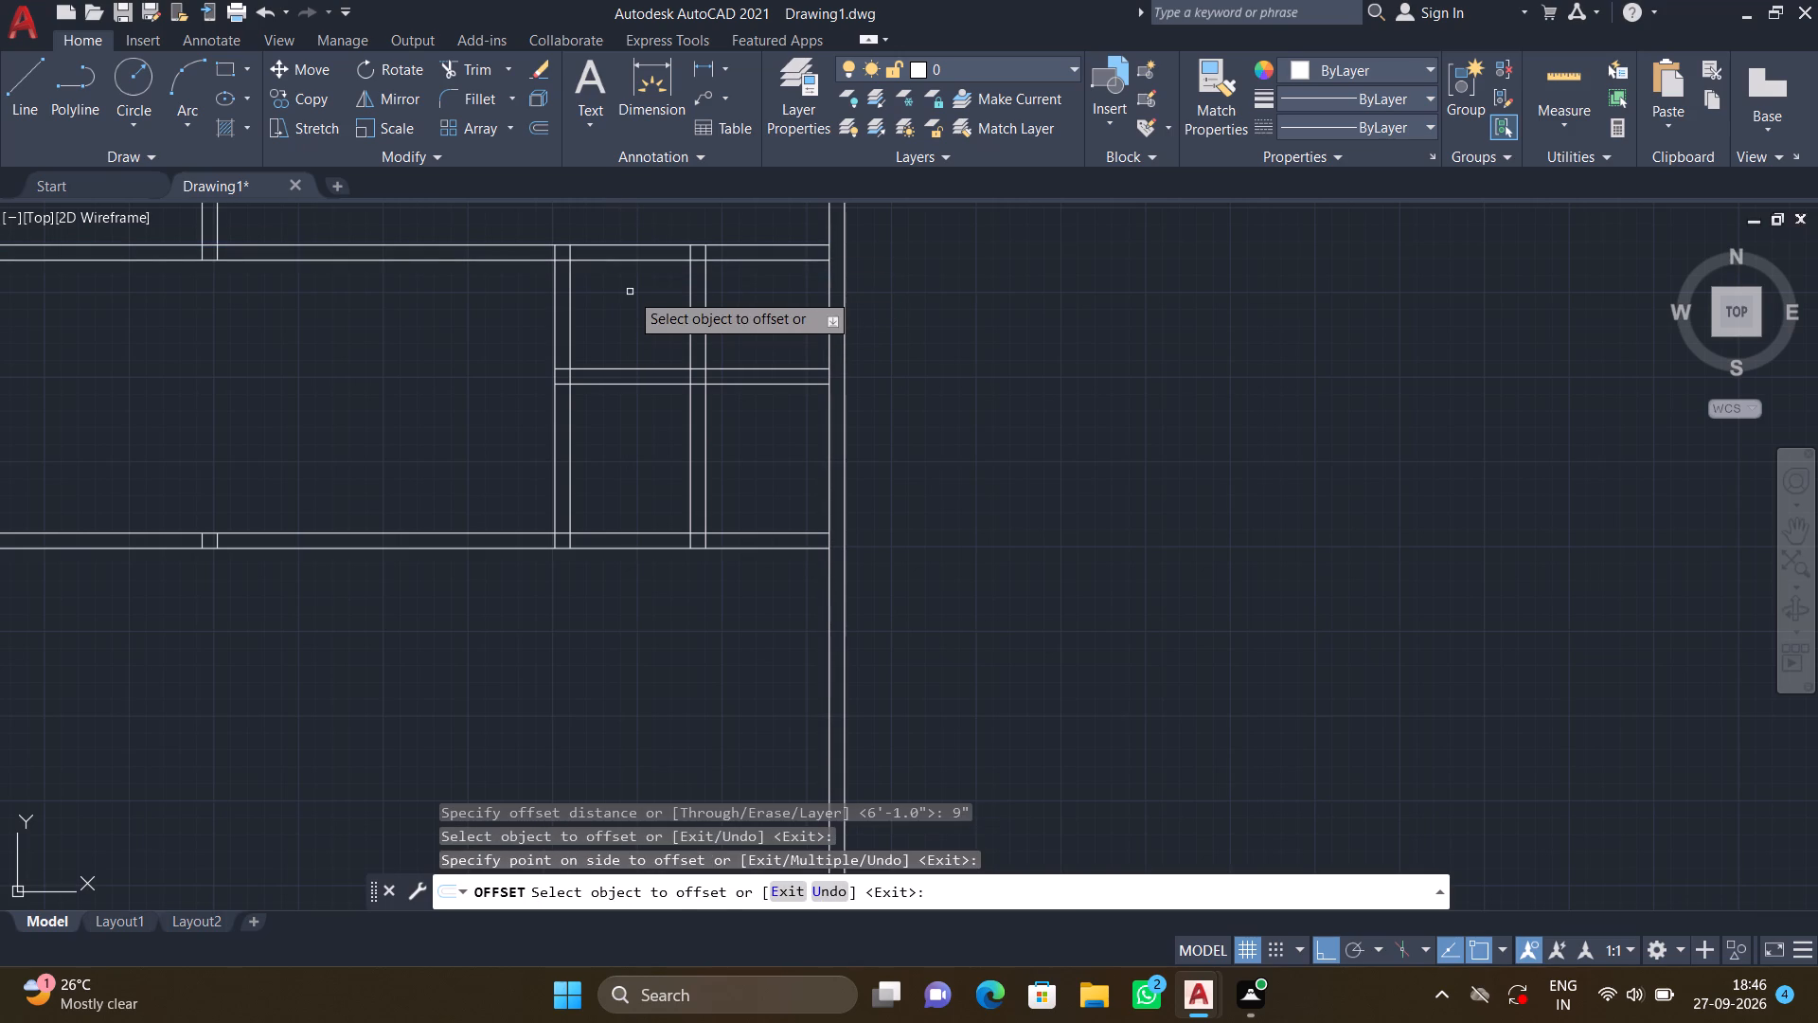
pyautogui.press('Return')
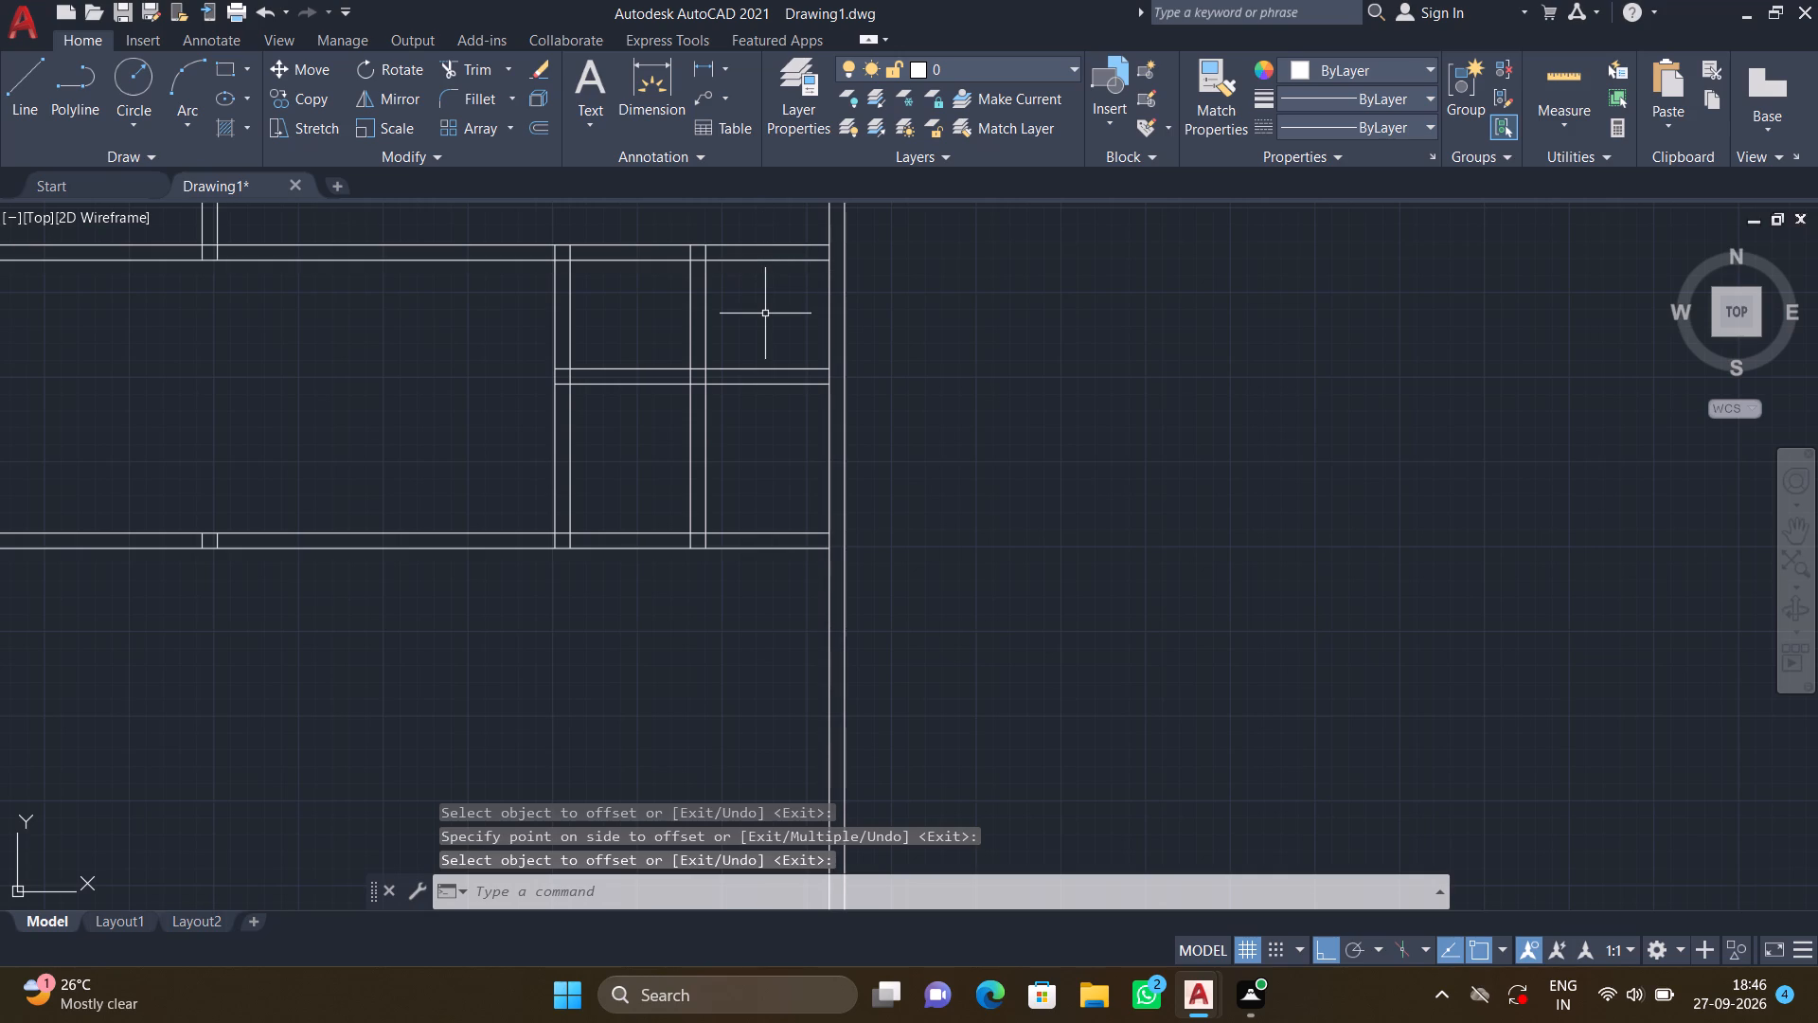
# Trim the newly offset horizontal line between the easternmost interior vertical wall and the east outer wall.
pyautogui.press('t')
pyautogui.press('r')
pyautogui.press('Return')
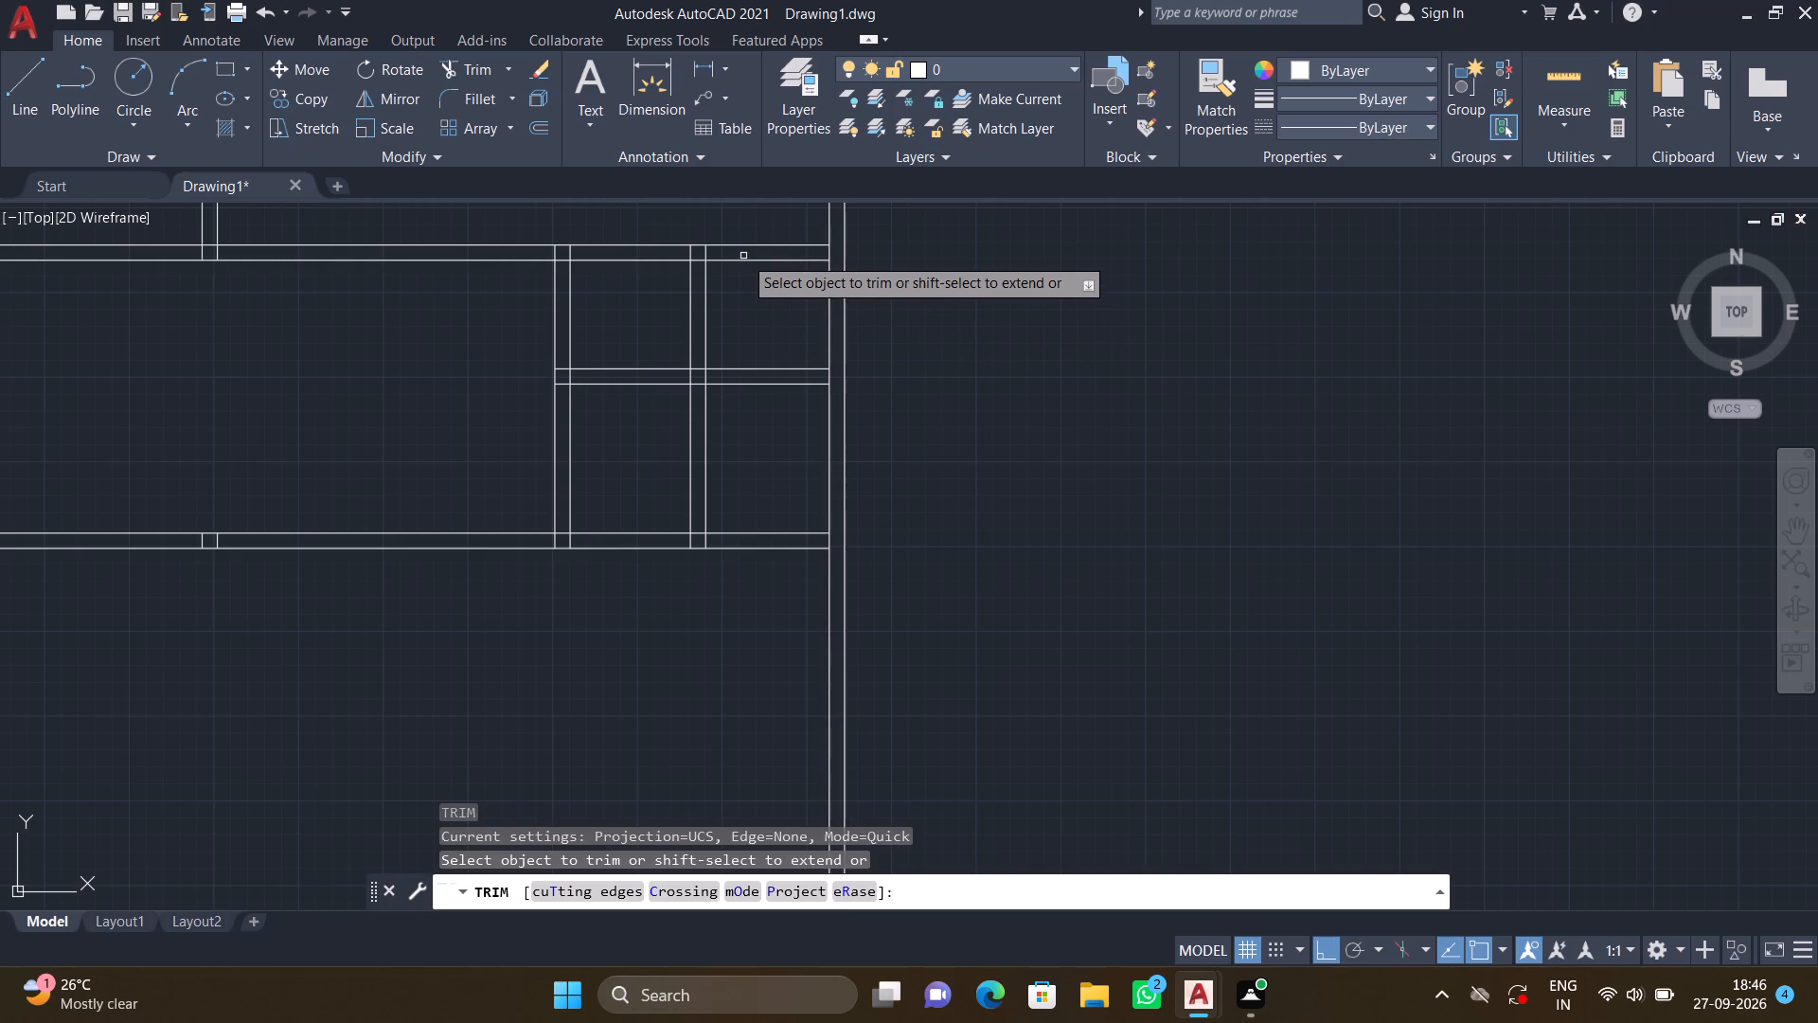
pyautogui.moveTo(743, 256); pyautogui.dragTo(746, 268)
pyautogui.click(748, 273)
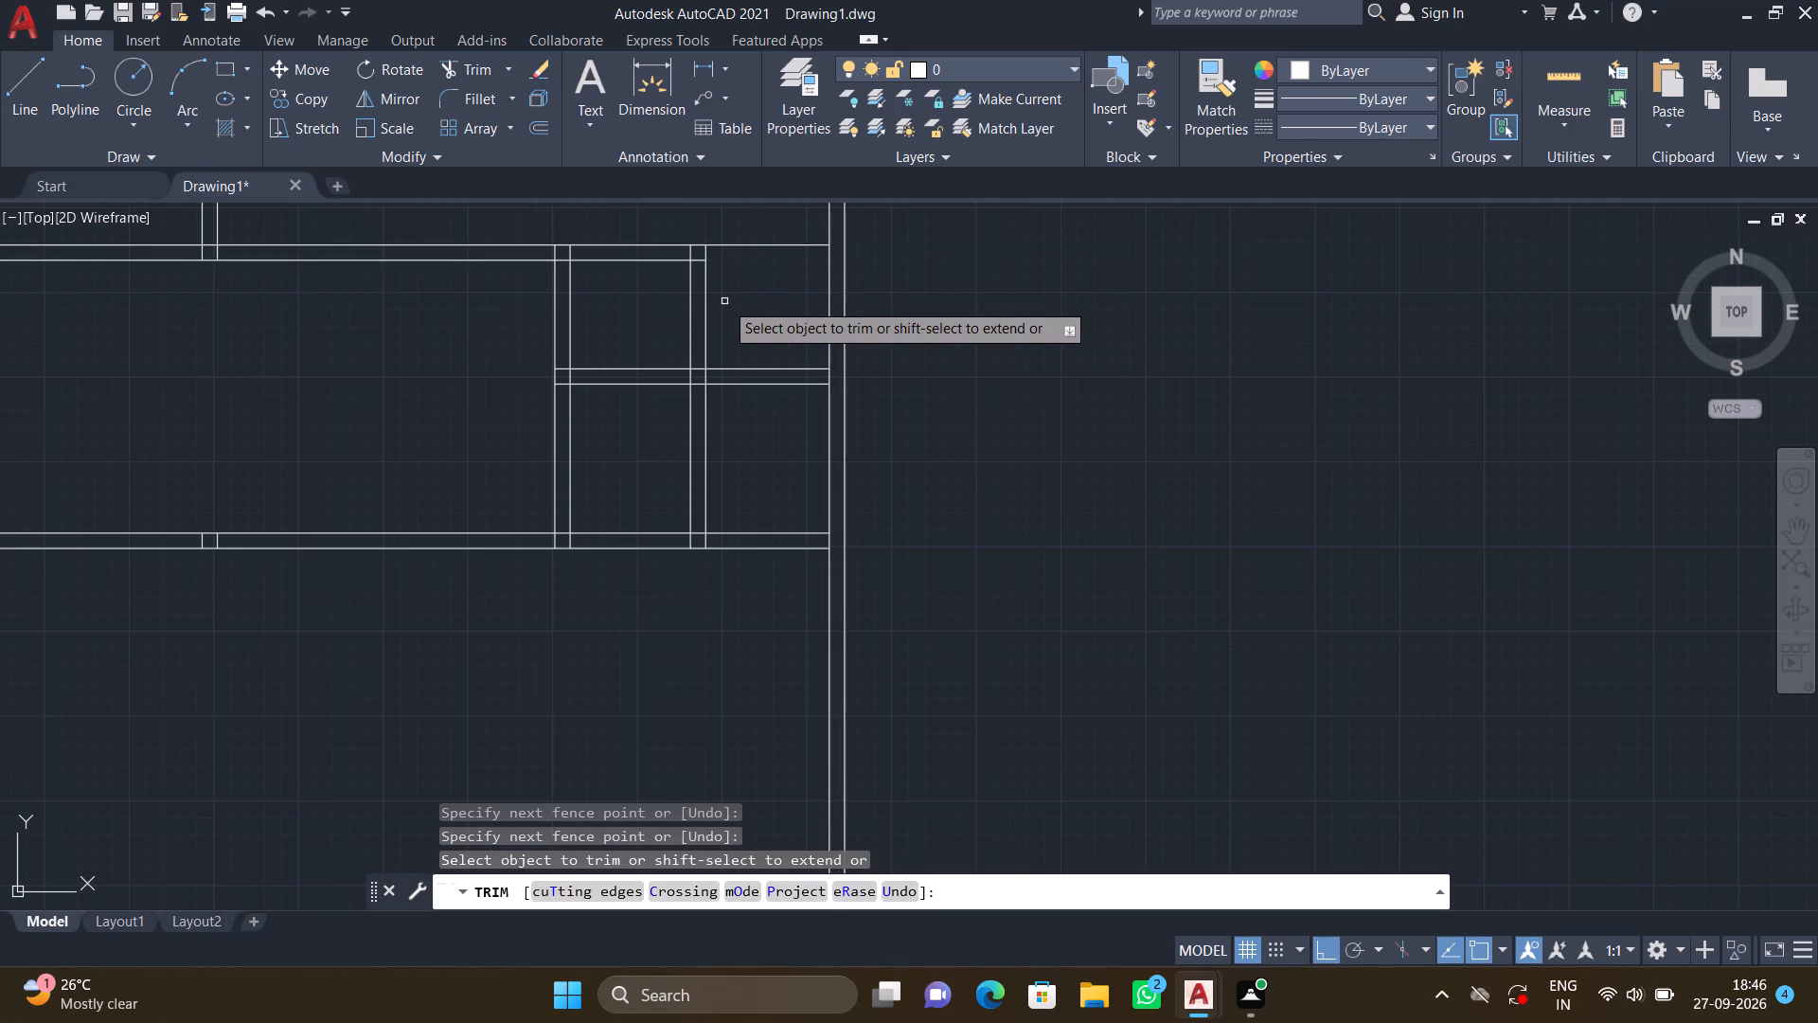
pyautogui.press('Return')
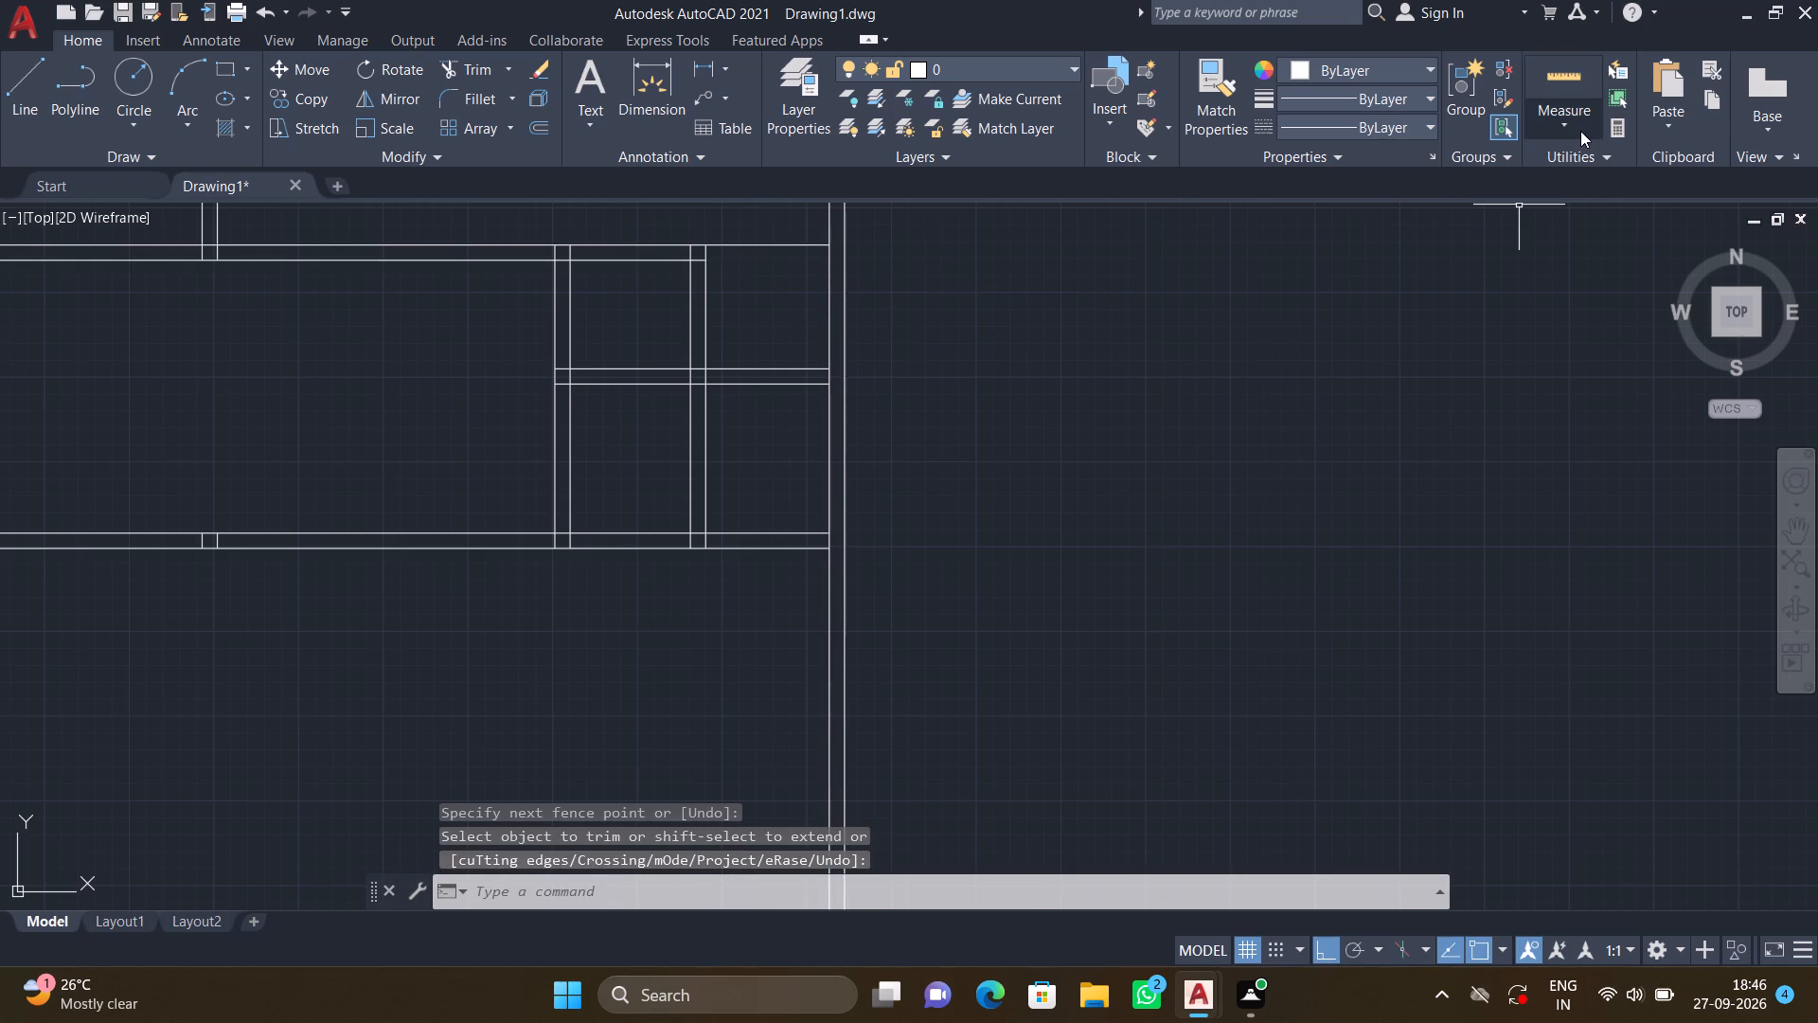
# Quick-measure the small rooms in the east block, including the northeast and southwest ones.
pyautogui.click(1556, 123)
pyautogui.click(1572, 154)
pyautogui.moveTo(729, 356); pyautogui.dragTo(743, 429, button='middle')
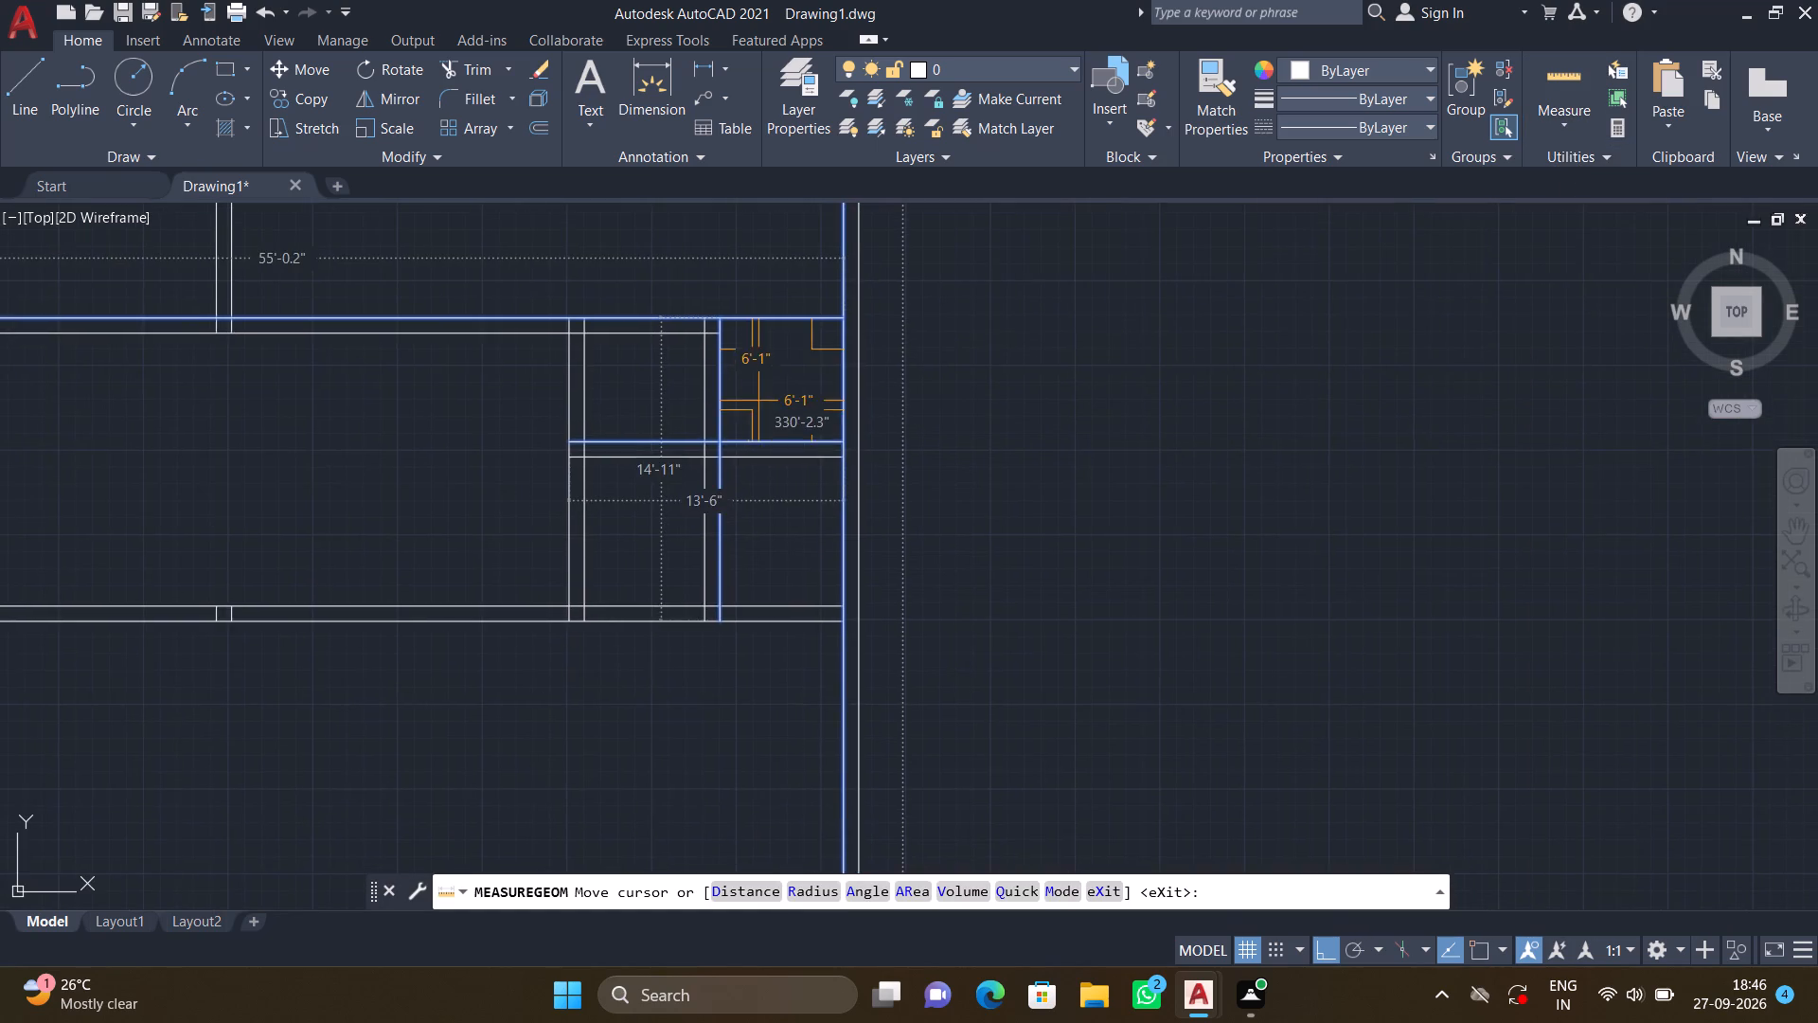
pyautogui.scroll(3, 758, 399)
pyautogui.scroll(-2, 761, 404)
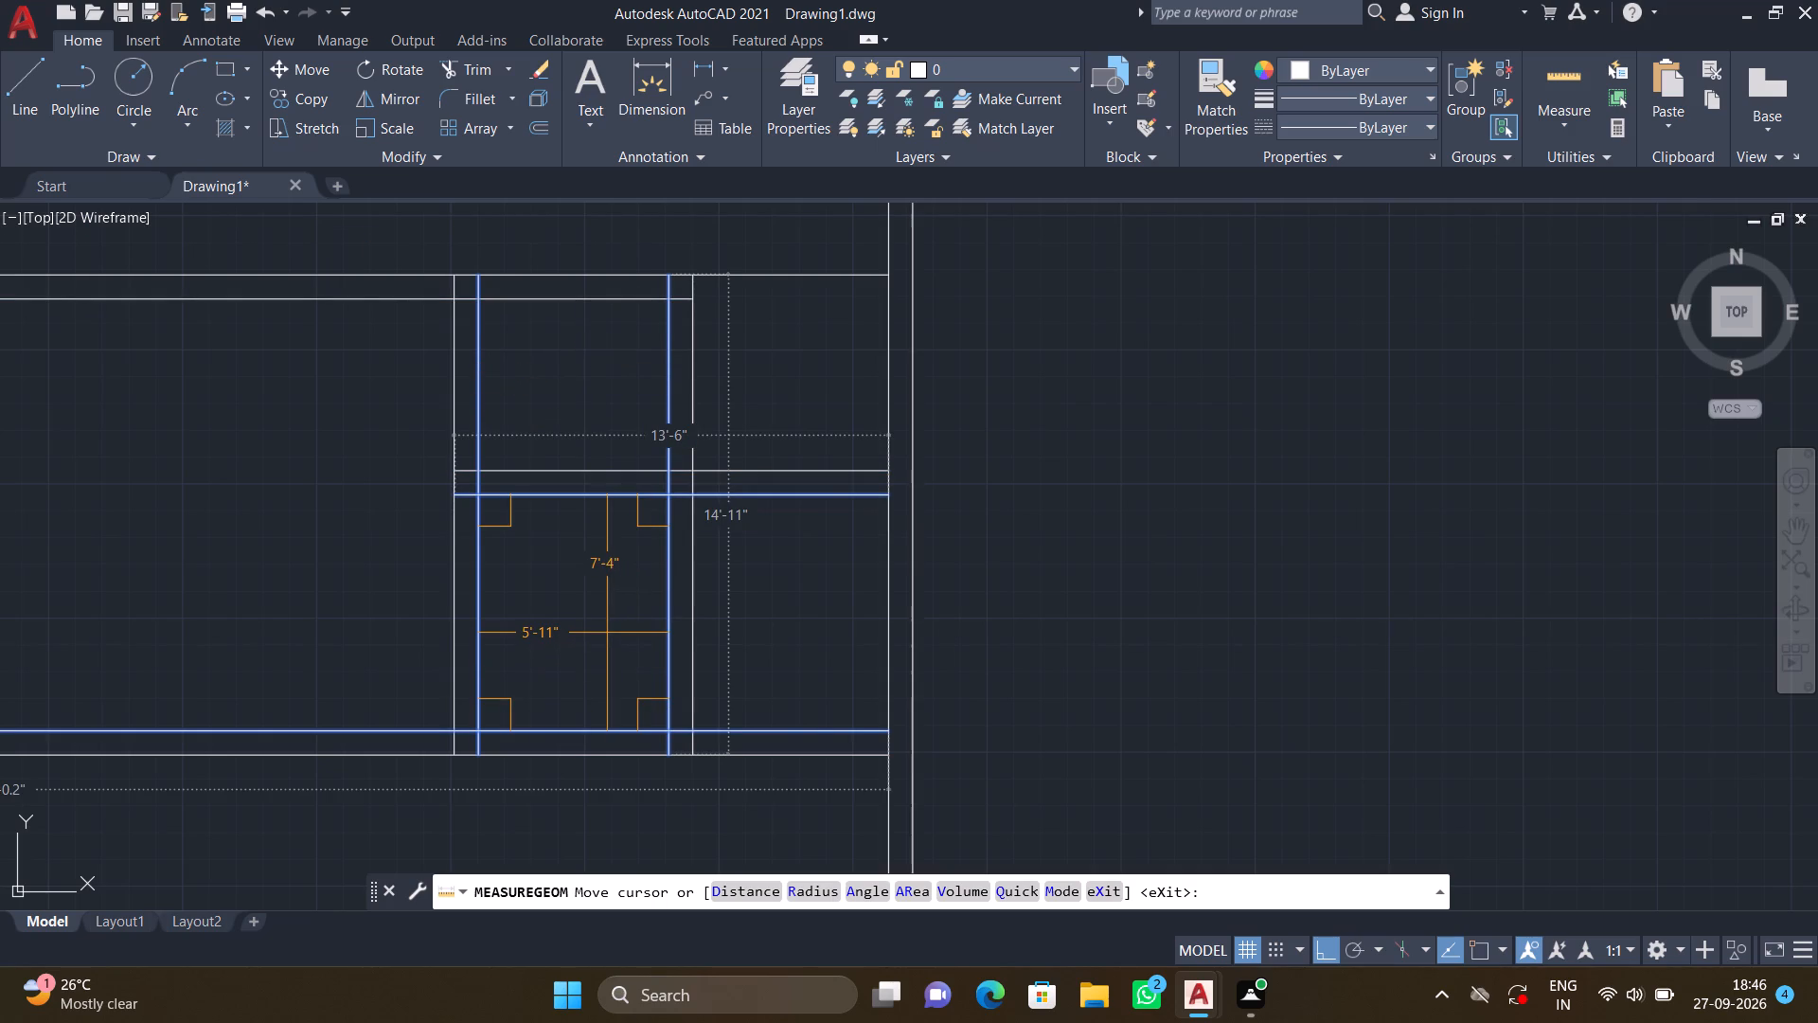
pyautogui.press('Return')
# Quick-measure the large open room west of the small east rooms.
pyautogui.moveTo(321, 448); pyautogui.dragTo(424, 448, button='middle')
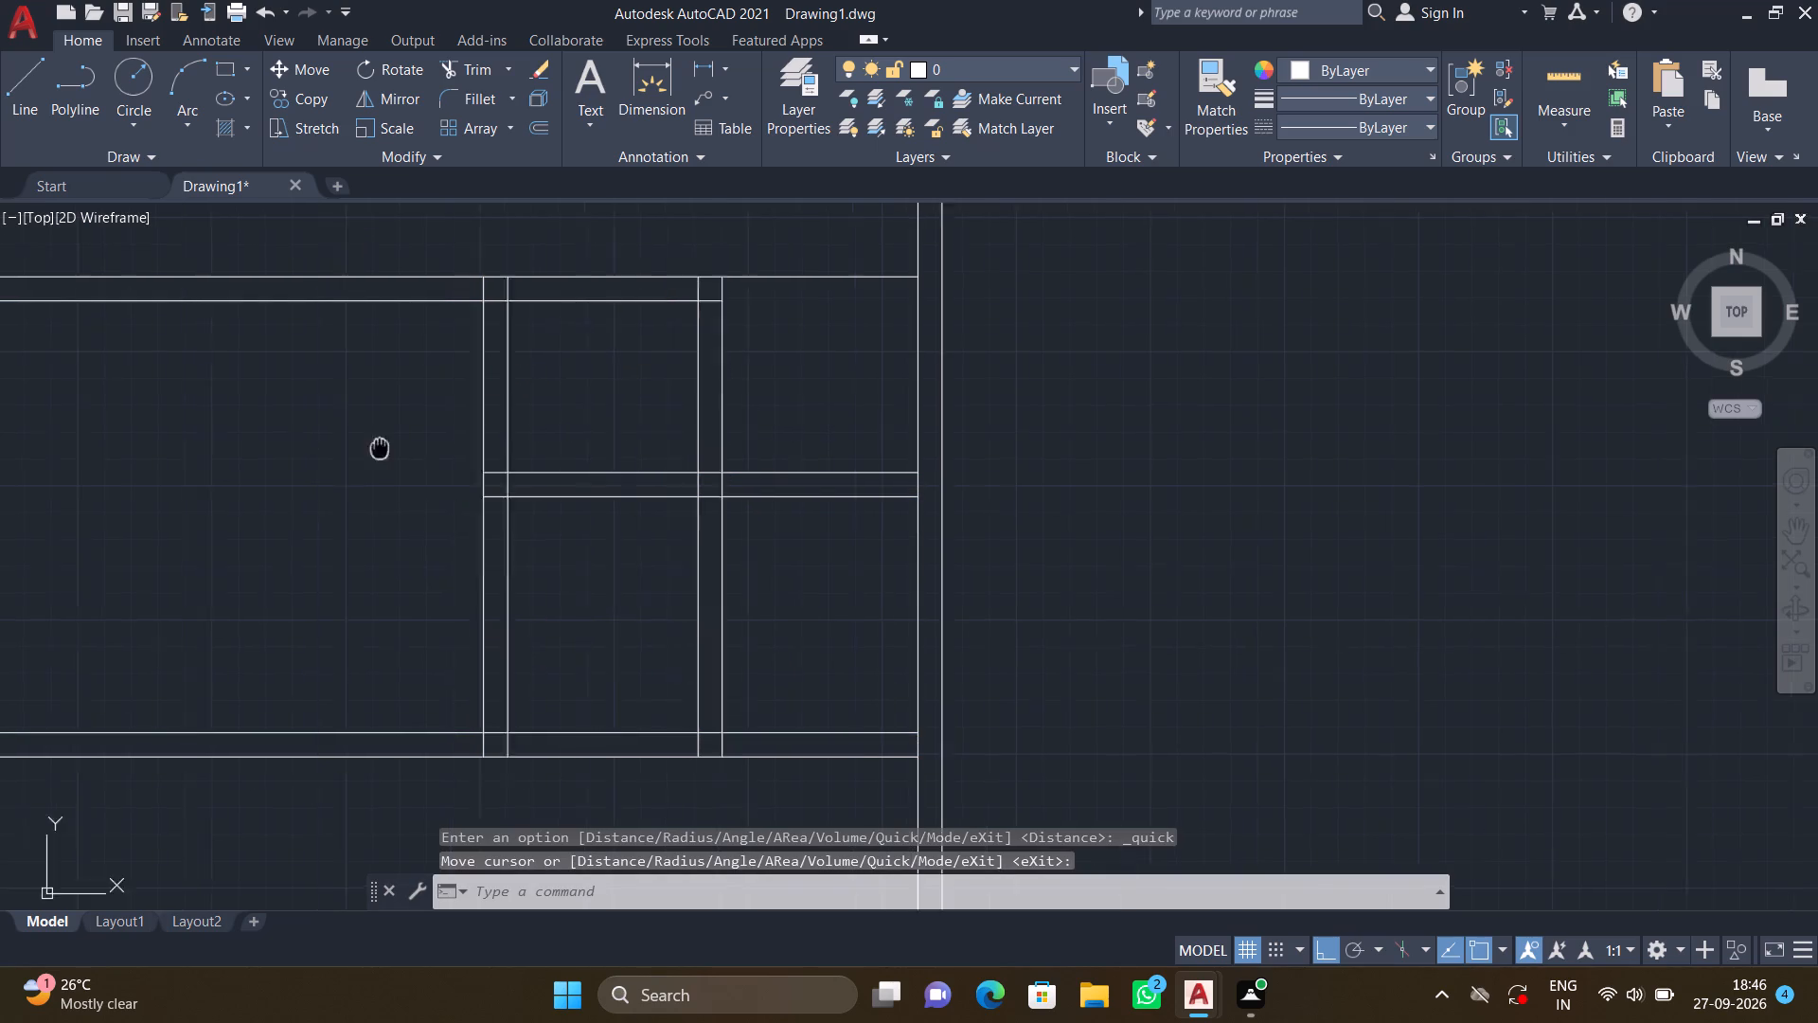
pyautogui.moveTo(424, 448); pyautogui.dragTo(671, 464, button='middle')
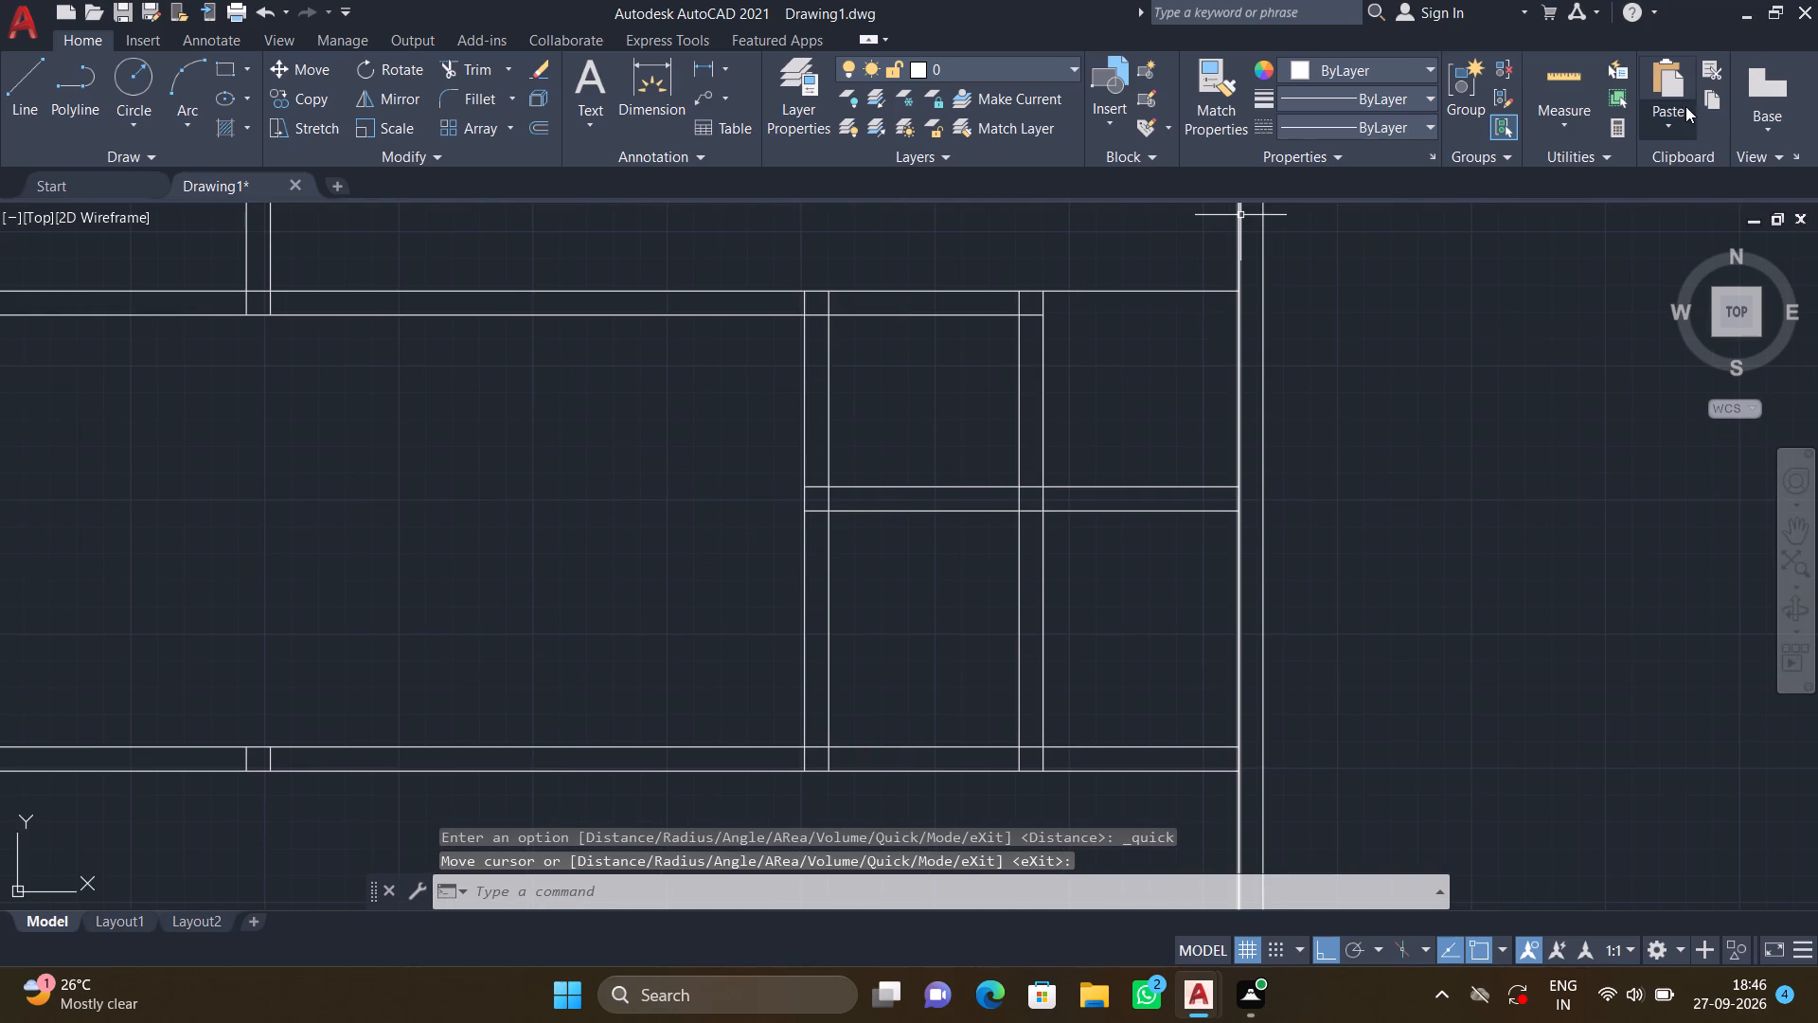
pyautogui.click(1562, 126)
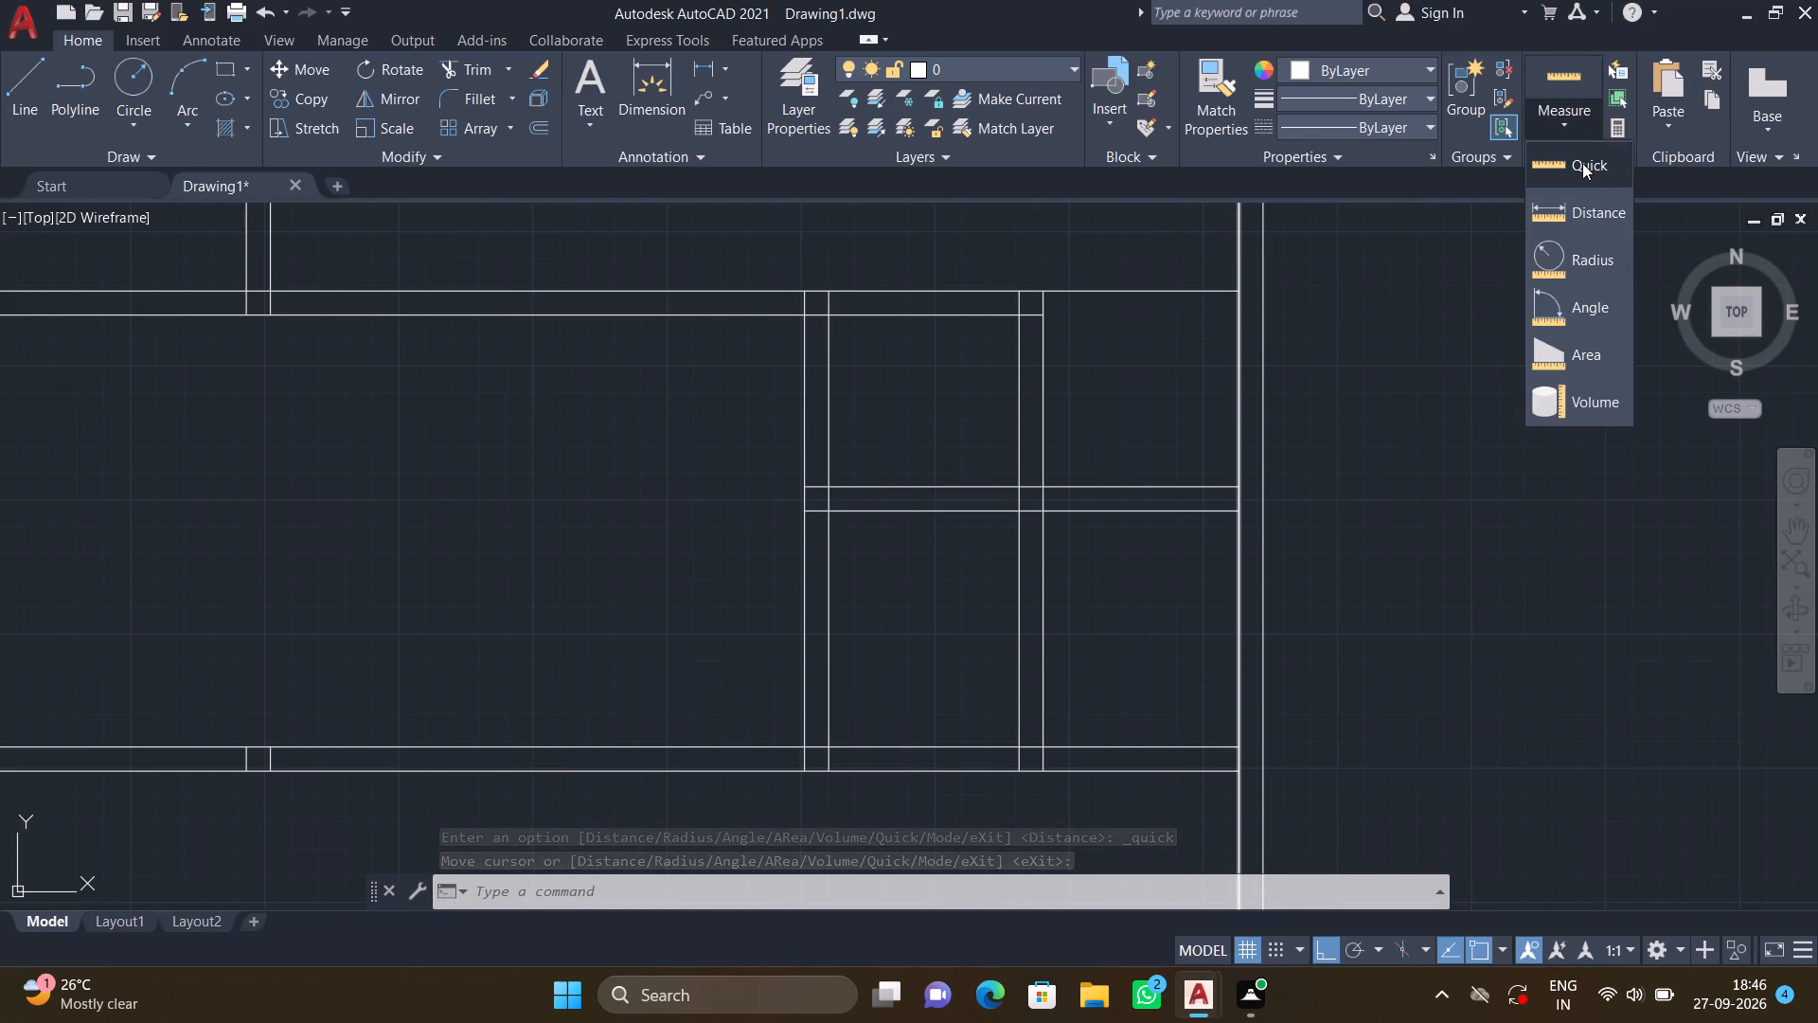
pyautogui.click(1582, 163)
pyautogui.moveTo(104, 548); pyautogui.dragTo(241, 527, button='middle')
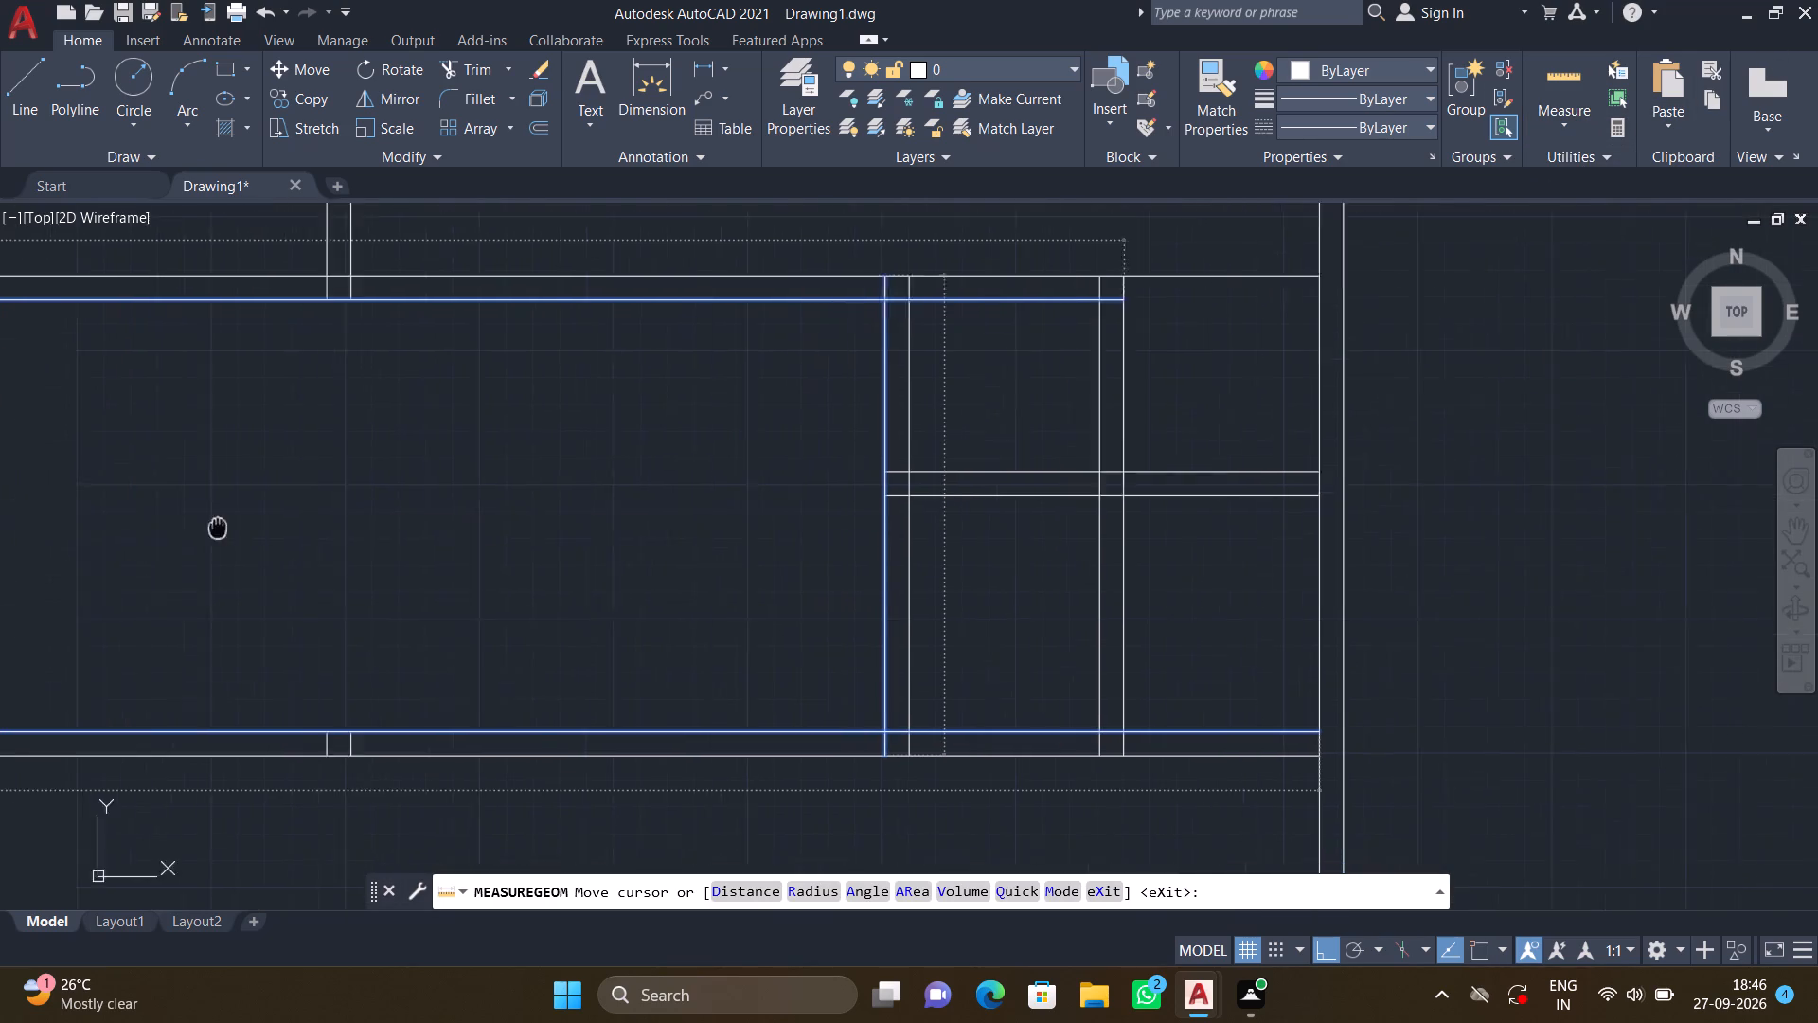
pyautogui.moveTo(241, 527); pyautogui.dragTo(356, 533, button='middle')
pyautogui.scroll(-3, 356, 533)
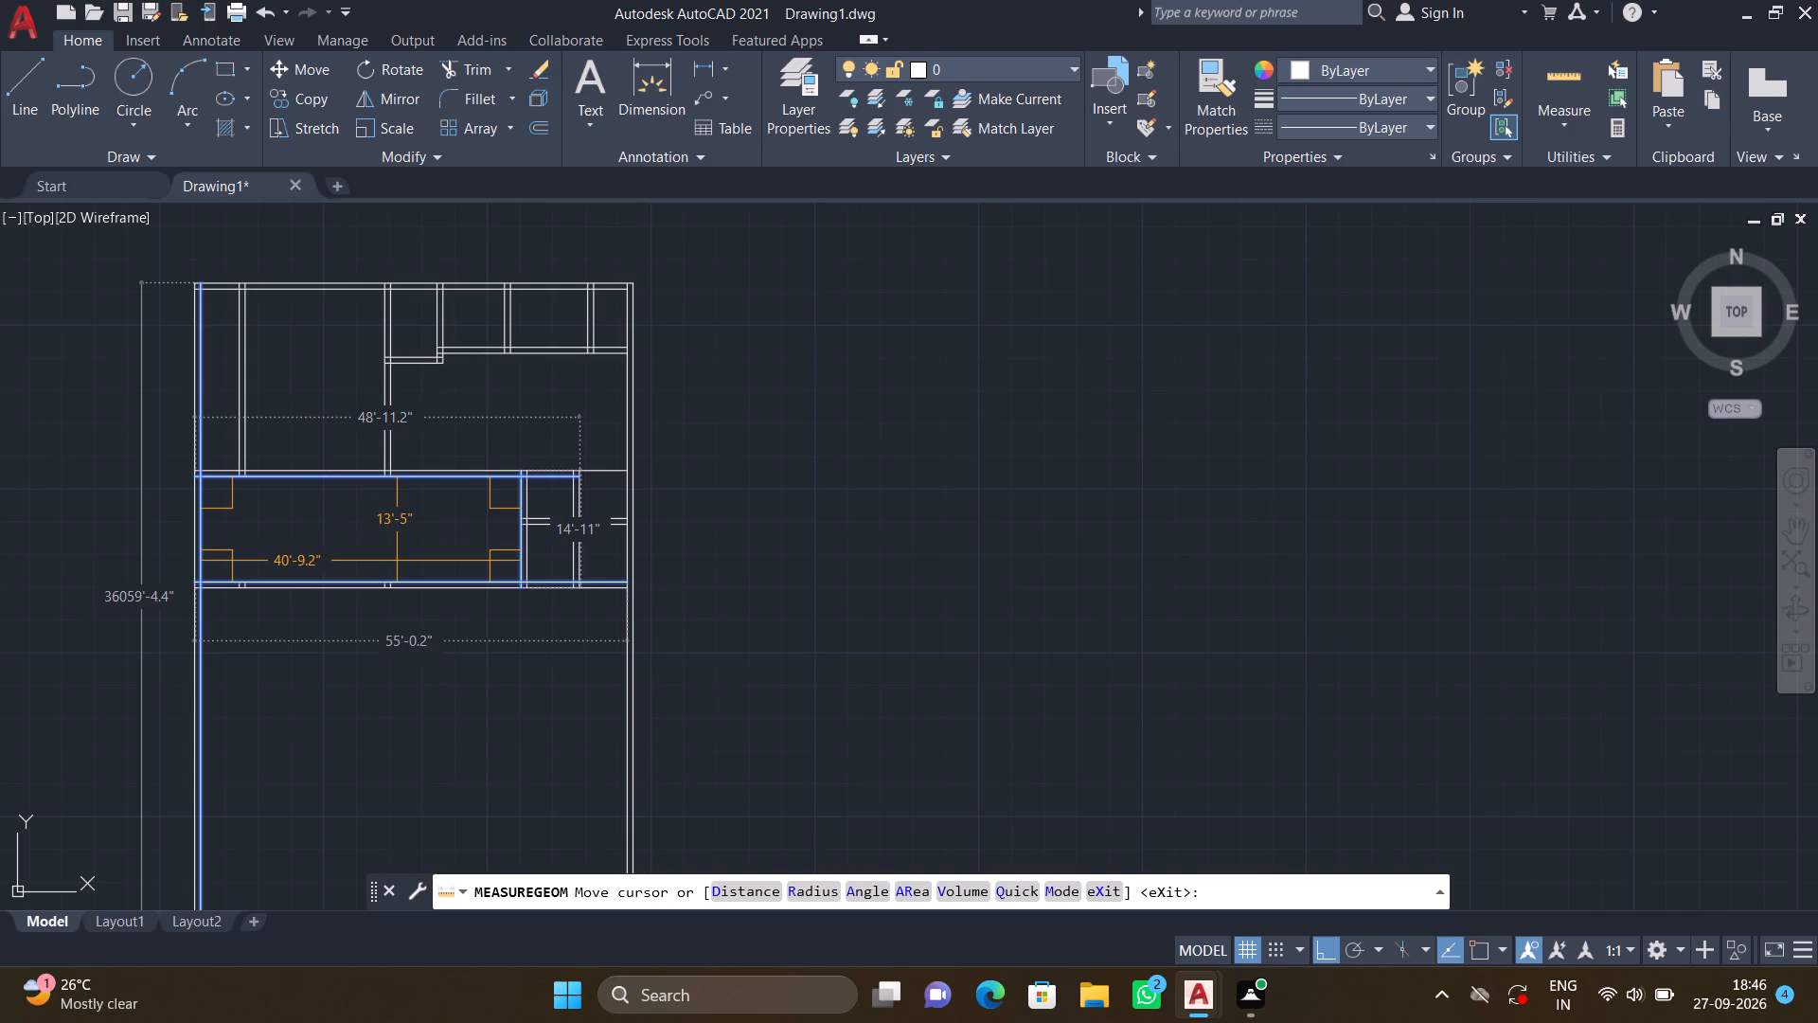
pyautogui.press('Escape')
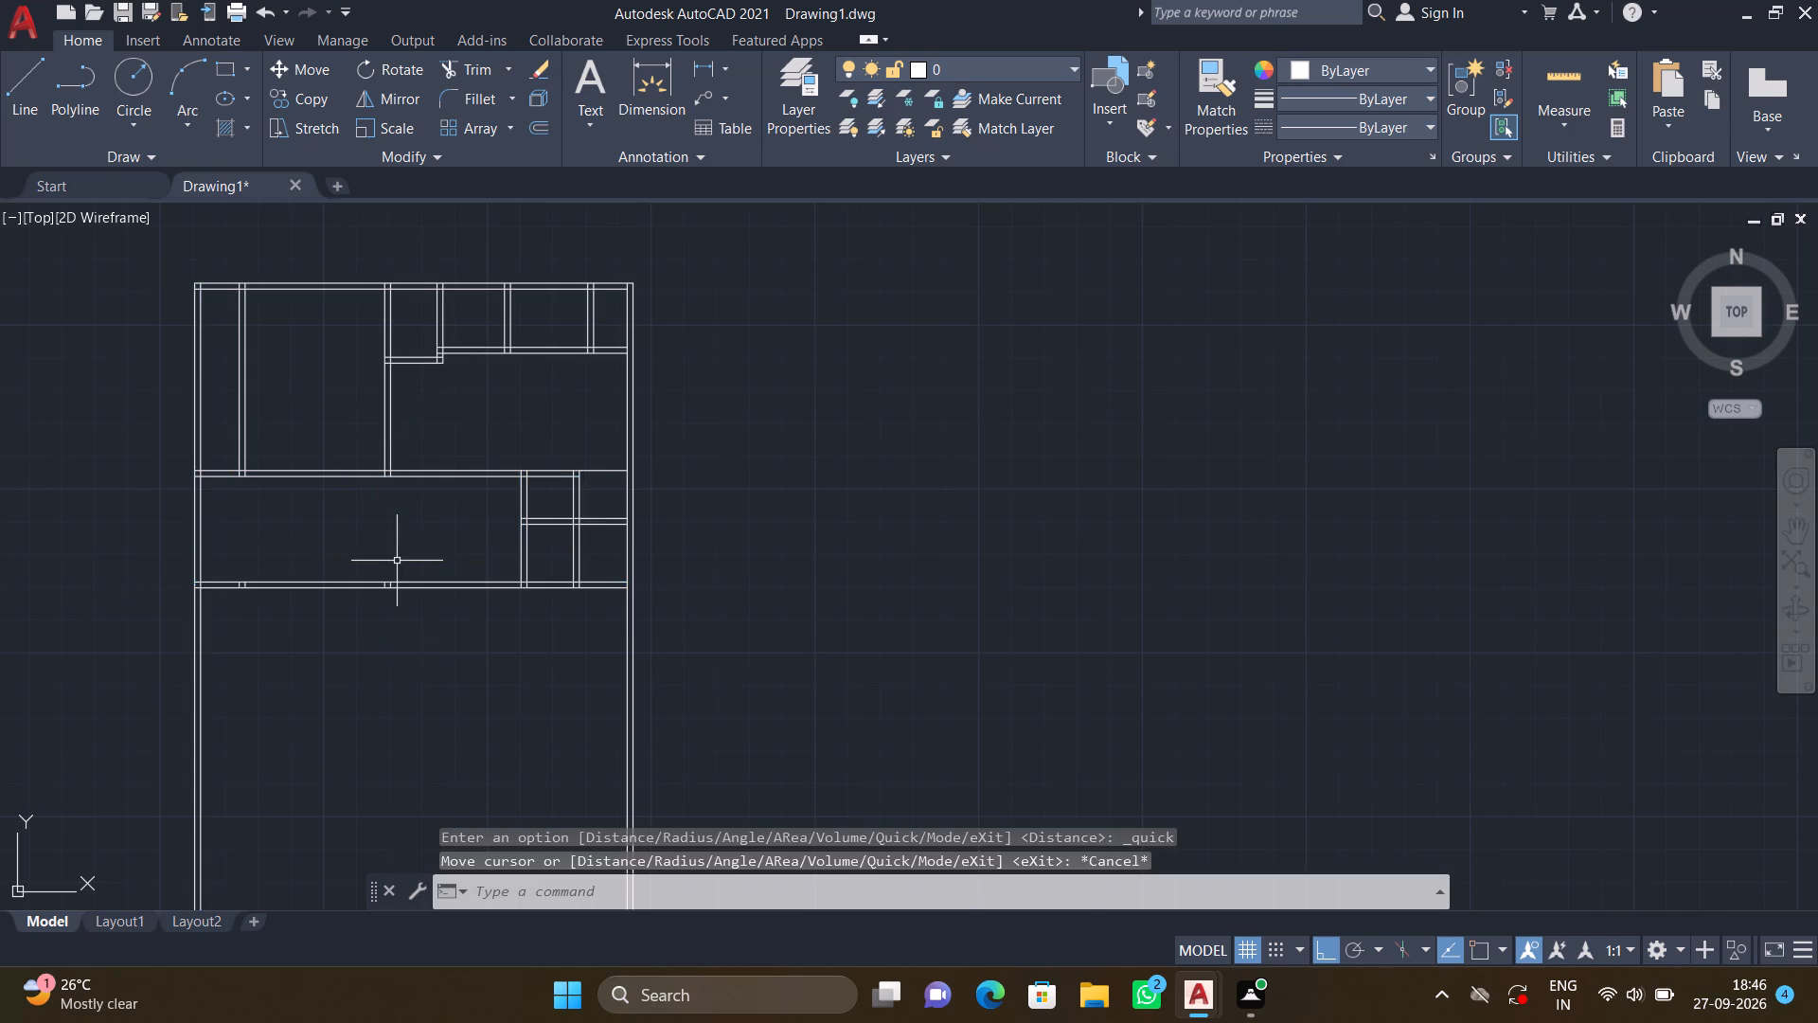
# Offset the west line of the vertical wall bounding the small east rooms 11'10" to the west.
pyautogui.scroll(2, 471, 545)
pyautogui.press('o')
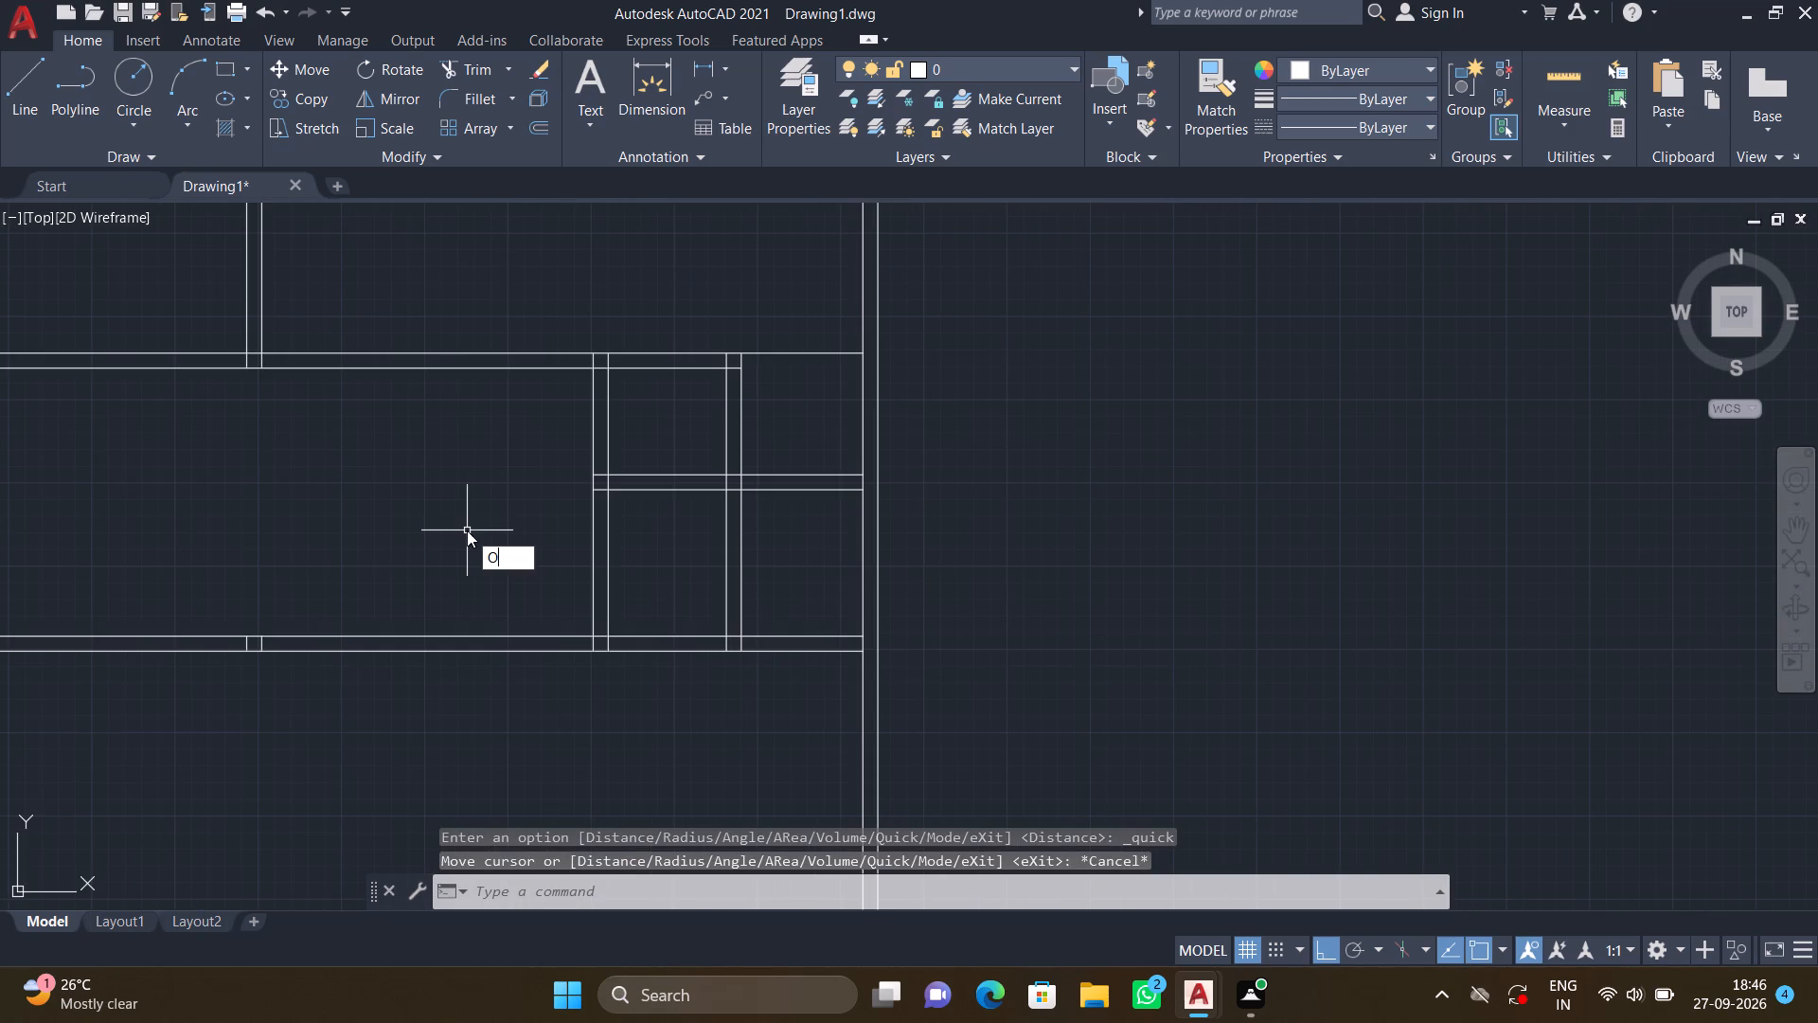
pyautogui.press('Return')
pyautogui.write("11'")
pyautogui.write('0"')
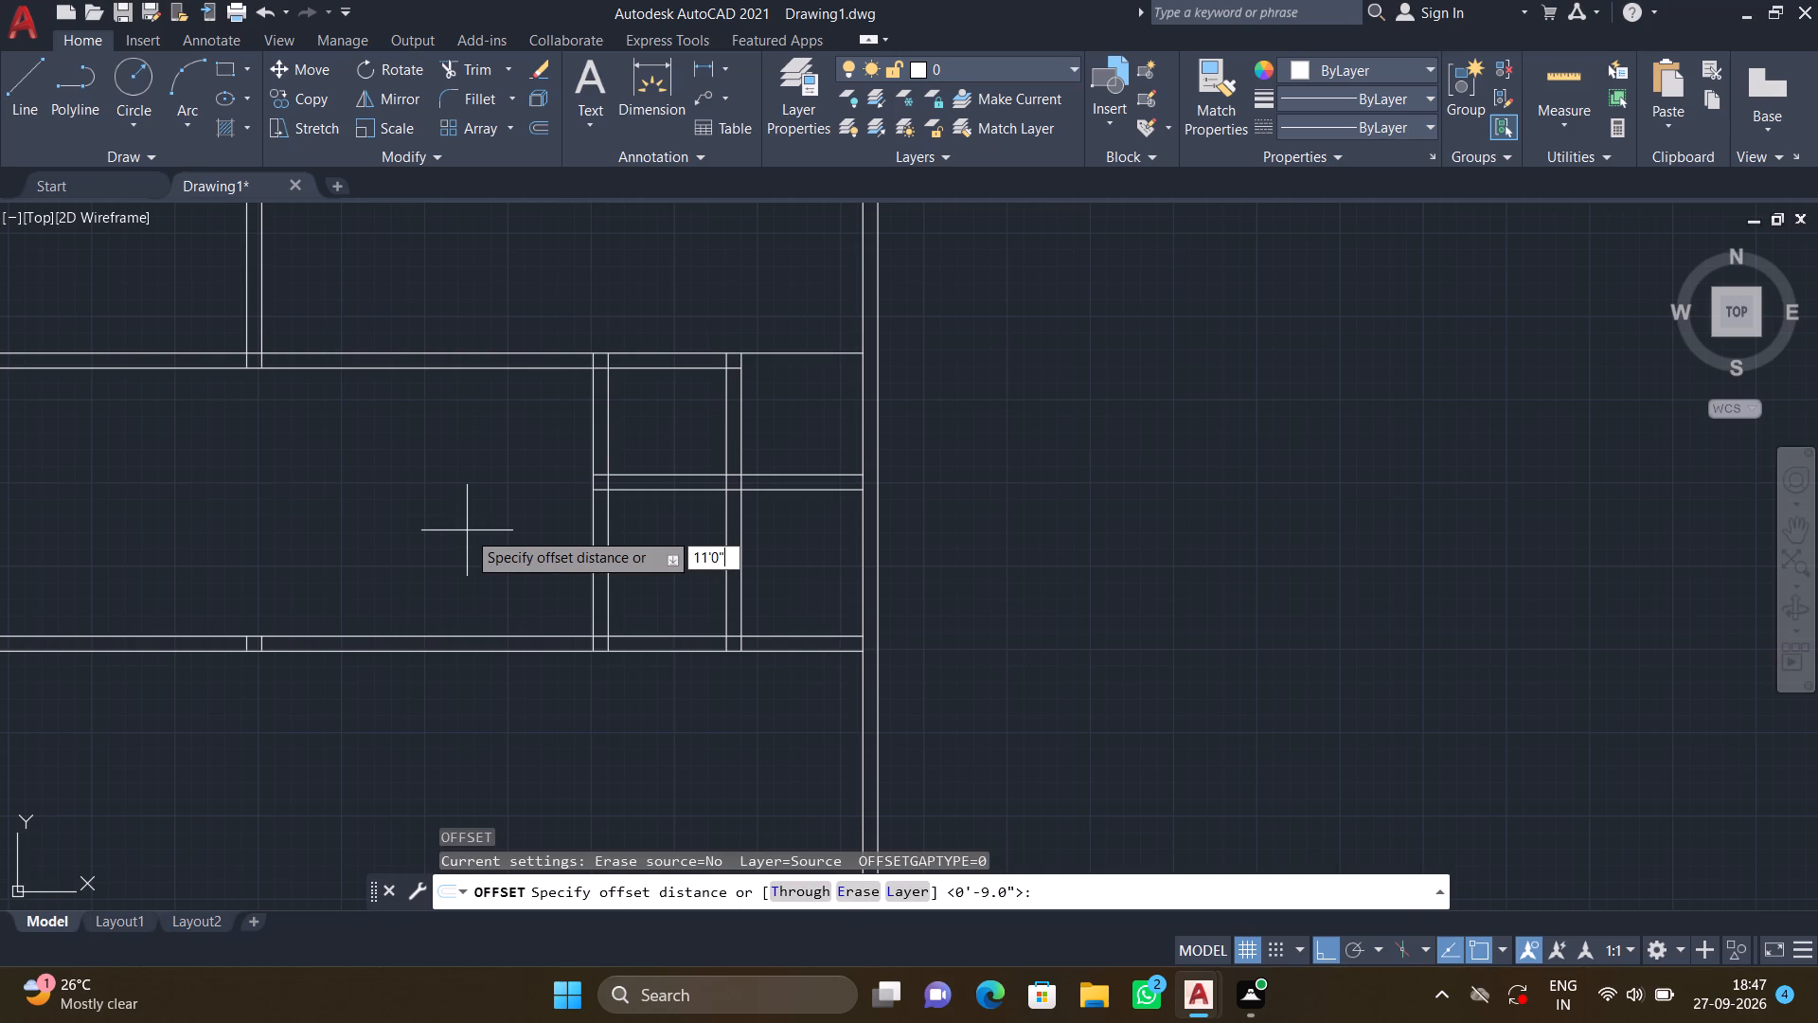
pyautogui.press('BackSpace')
pyautogui.press('BackSpace')
pyautogui.write('10"')
pyautogui.press('Return')
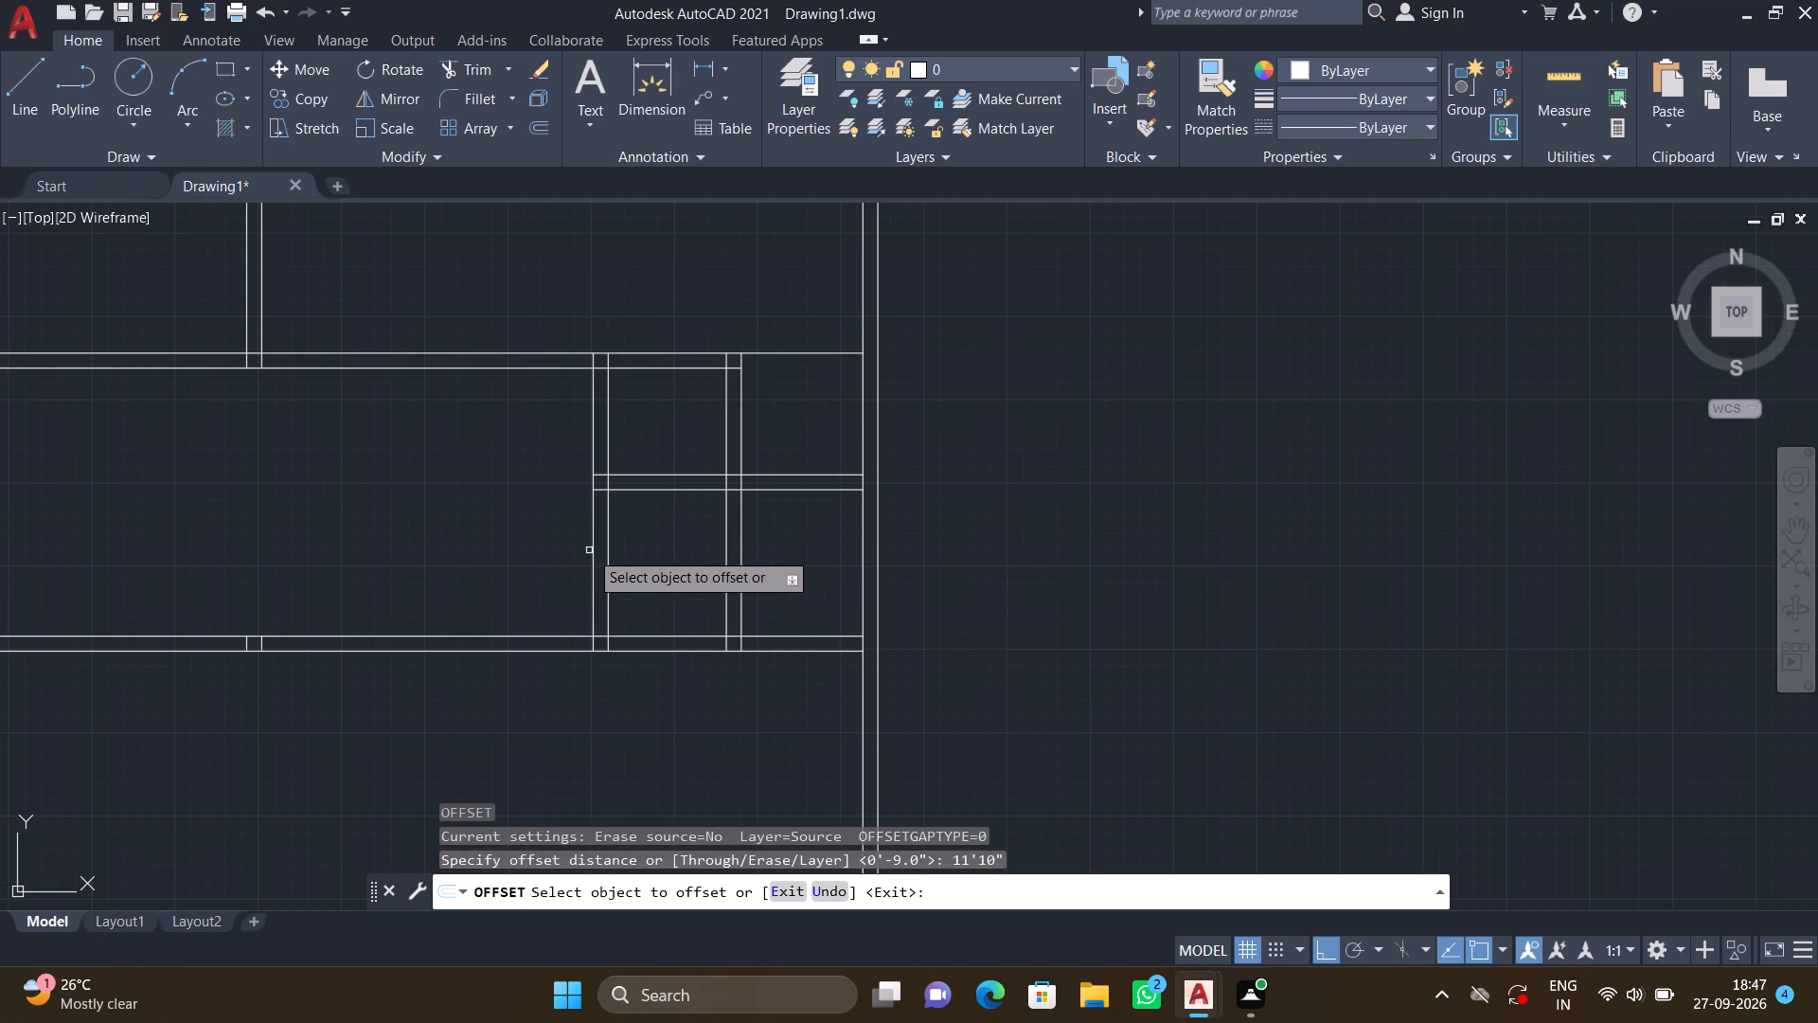
pyautogui.click(592, 548)
pyautogui.click(295, 507)
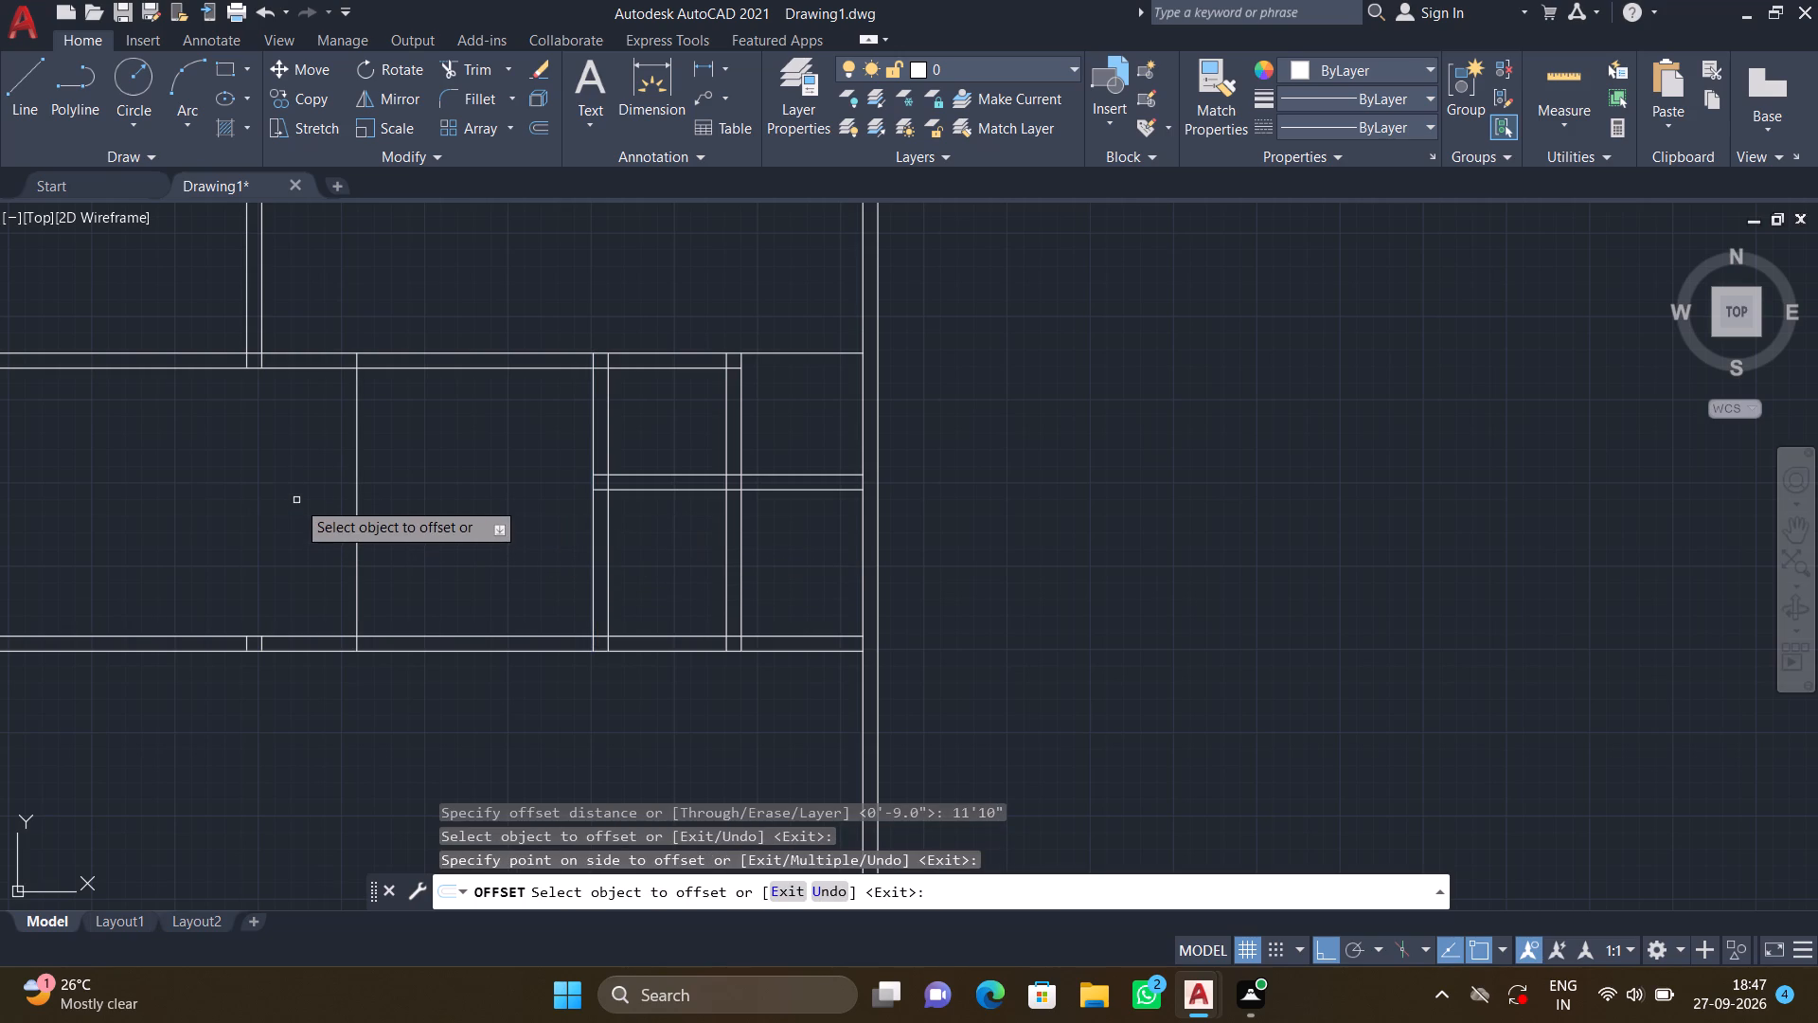
pyautogui.press('Return')
# Offset the newest vertical line 9" to the west to form a double-line wall.
pyautogui.press('o')
pyautogui.press('Return')
pyautogui.write('9"')
pyautogui.press('Return')
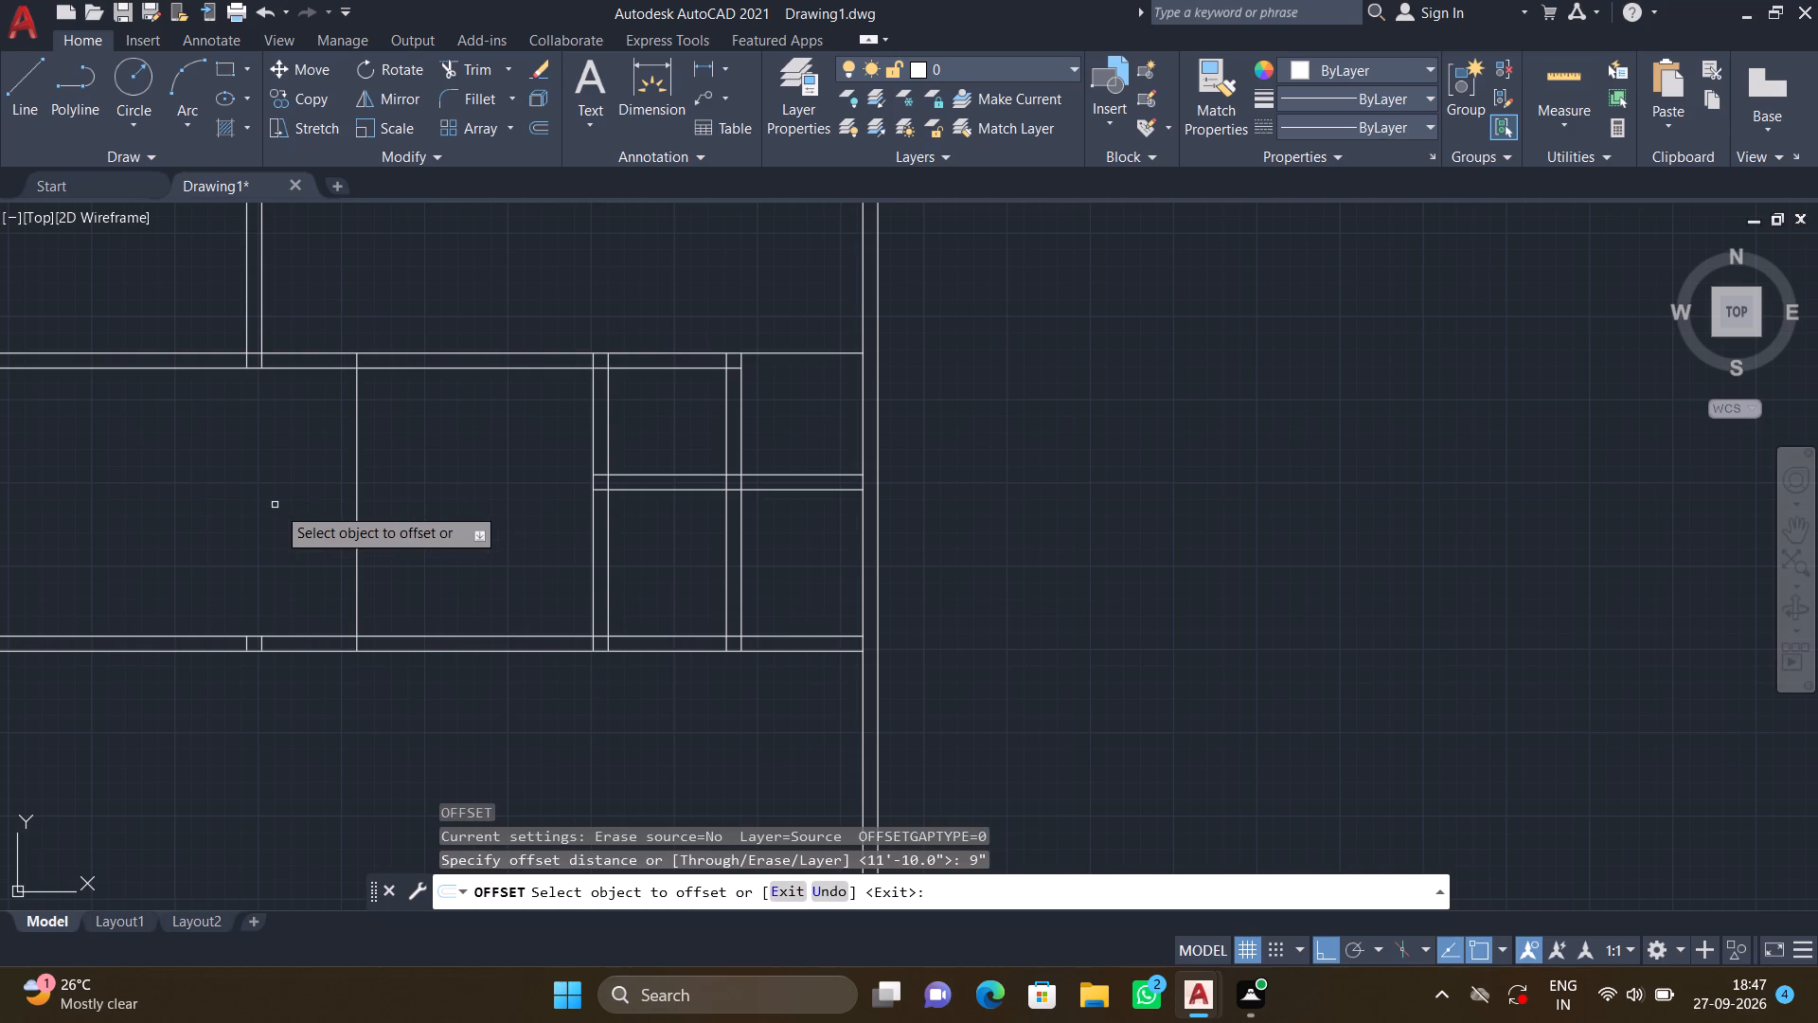
pyautogui.click(357, 502)
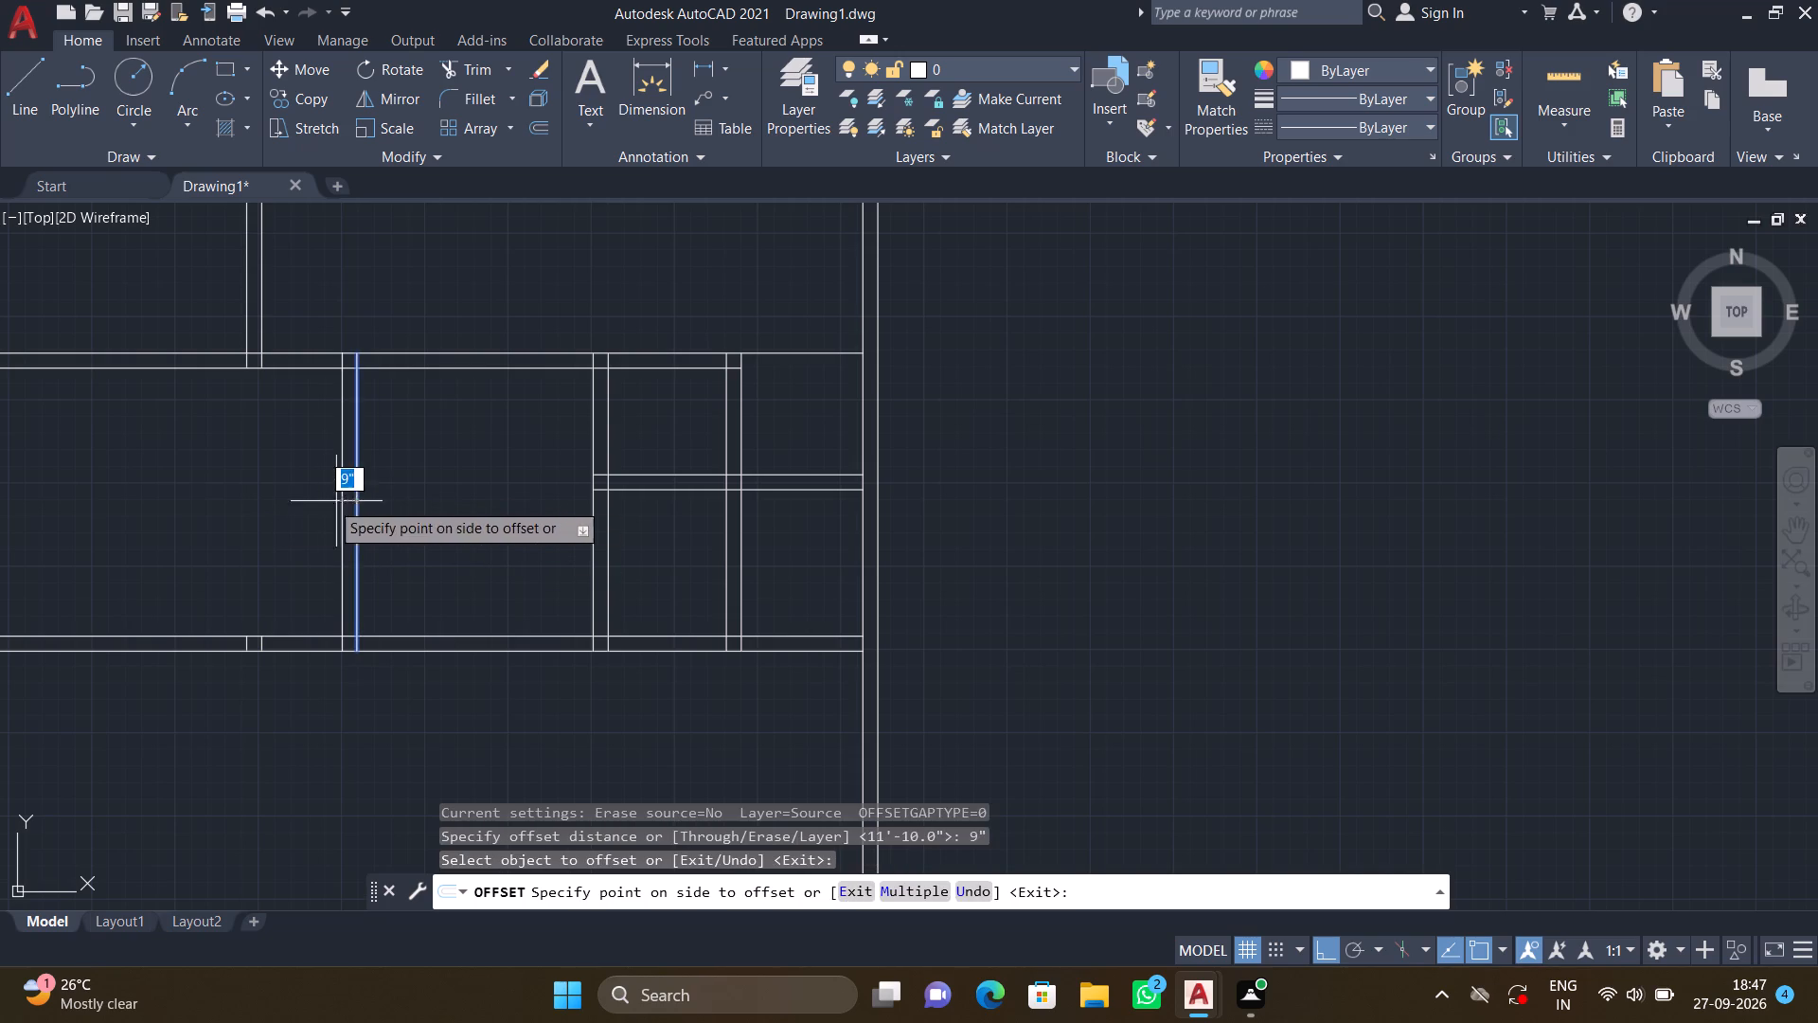
pyautogui.click(280, 500)
pyautogui.press('Return')
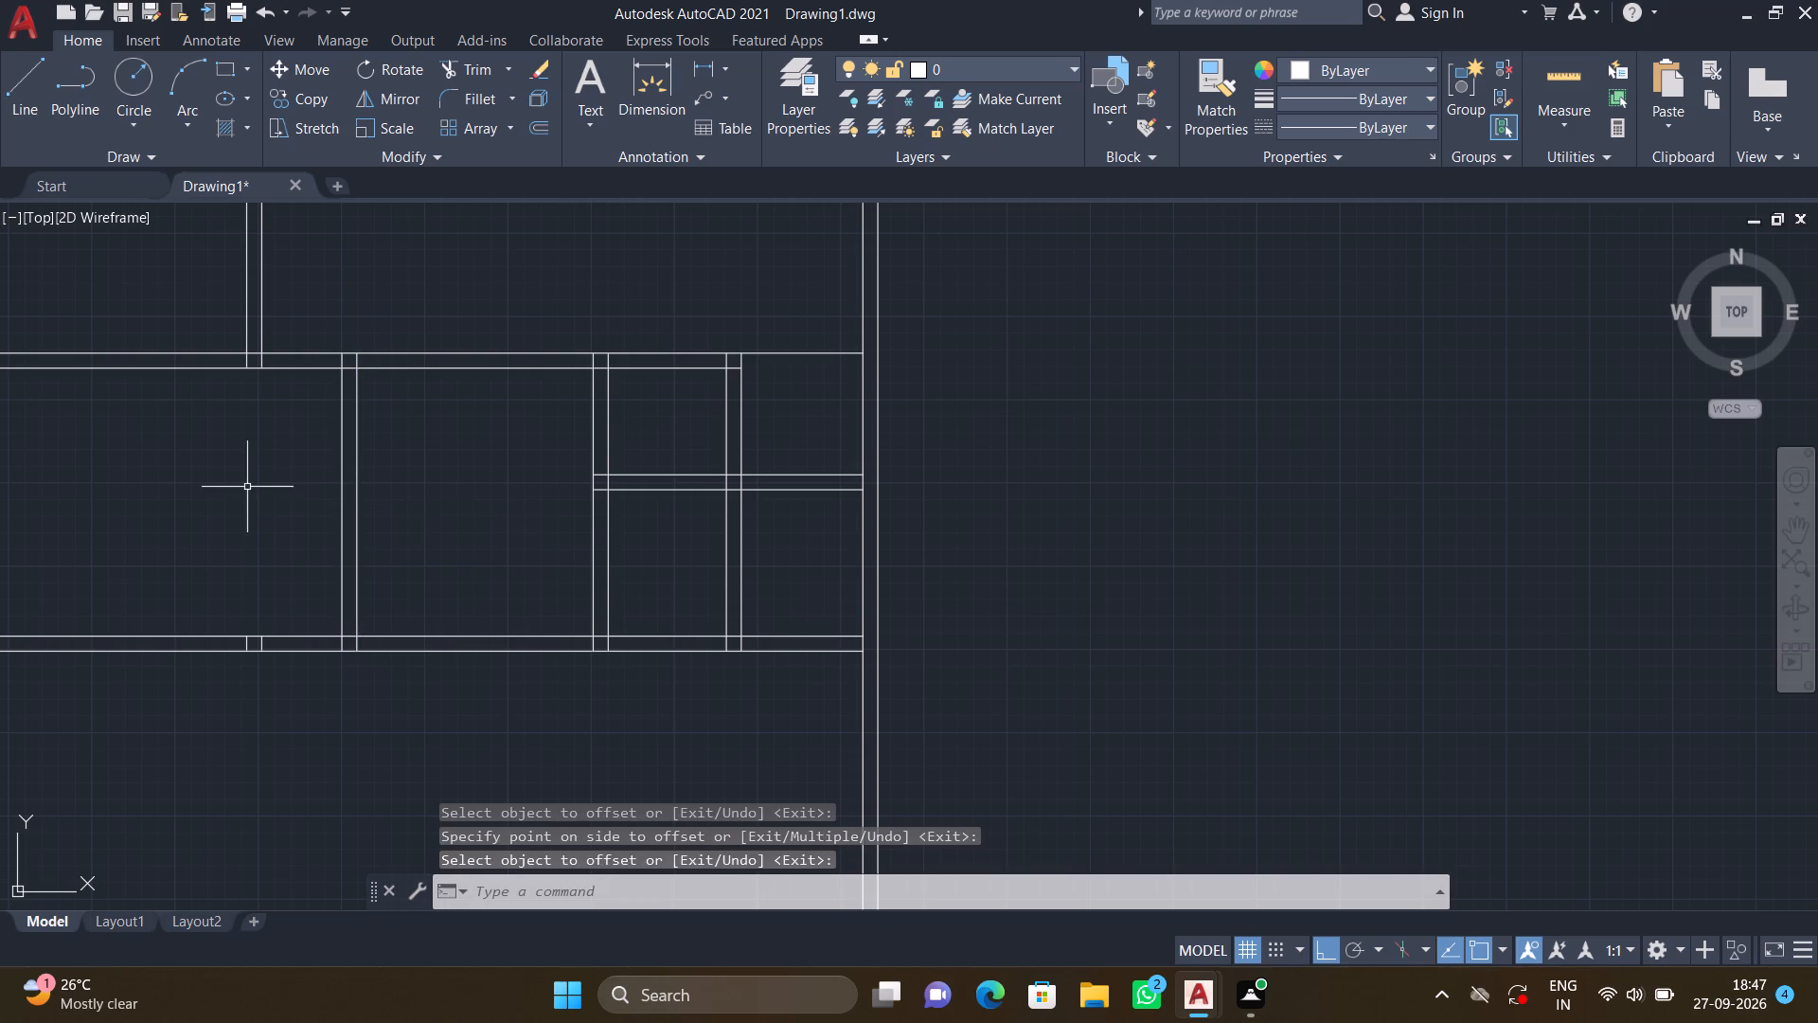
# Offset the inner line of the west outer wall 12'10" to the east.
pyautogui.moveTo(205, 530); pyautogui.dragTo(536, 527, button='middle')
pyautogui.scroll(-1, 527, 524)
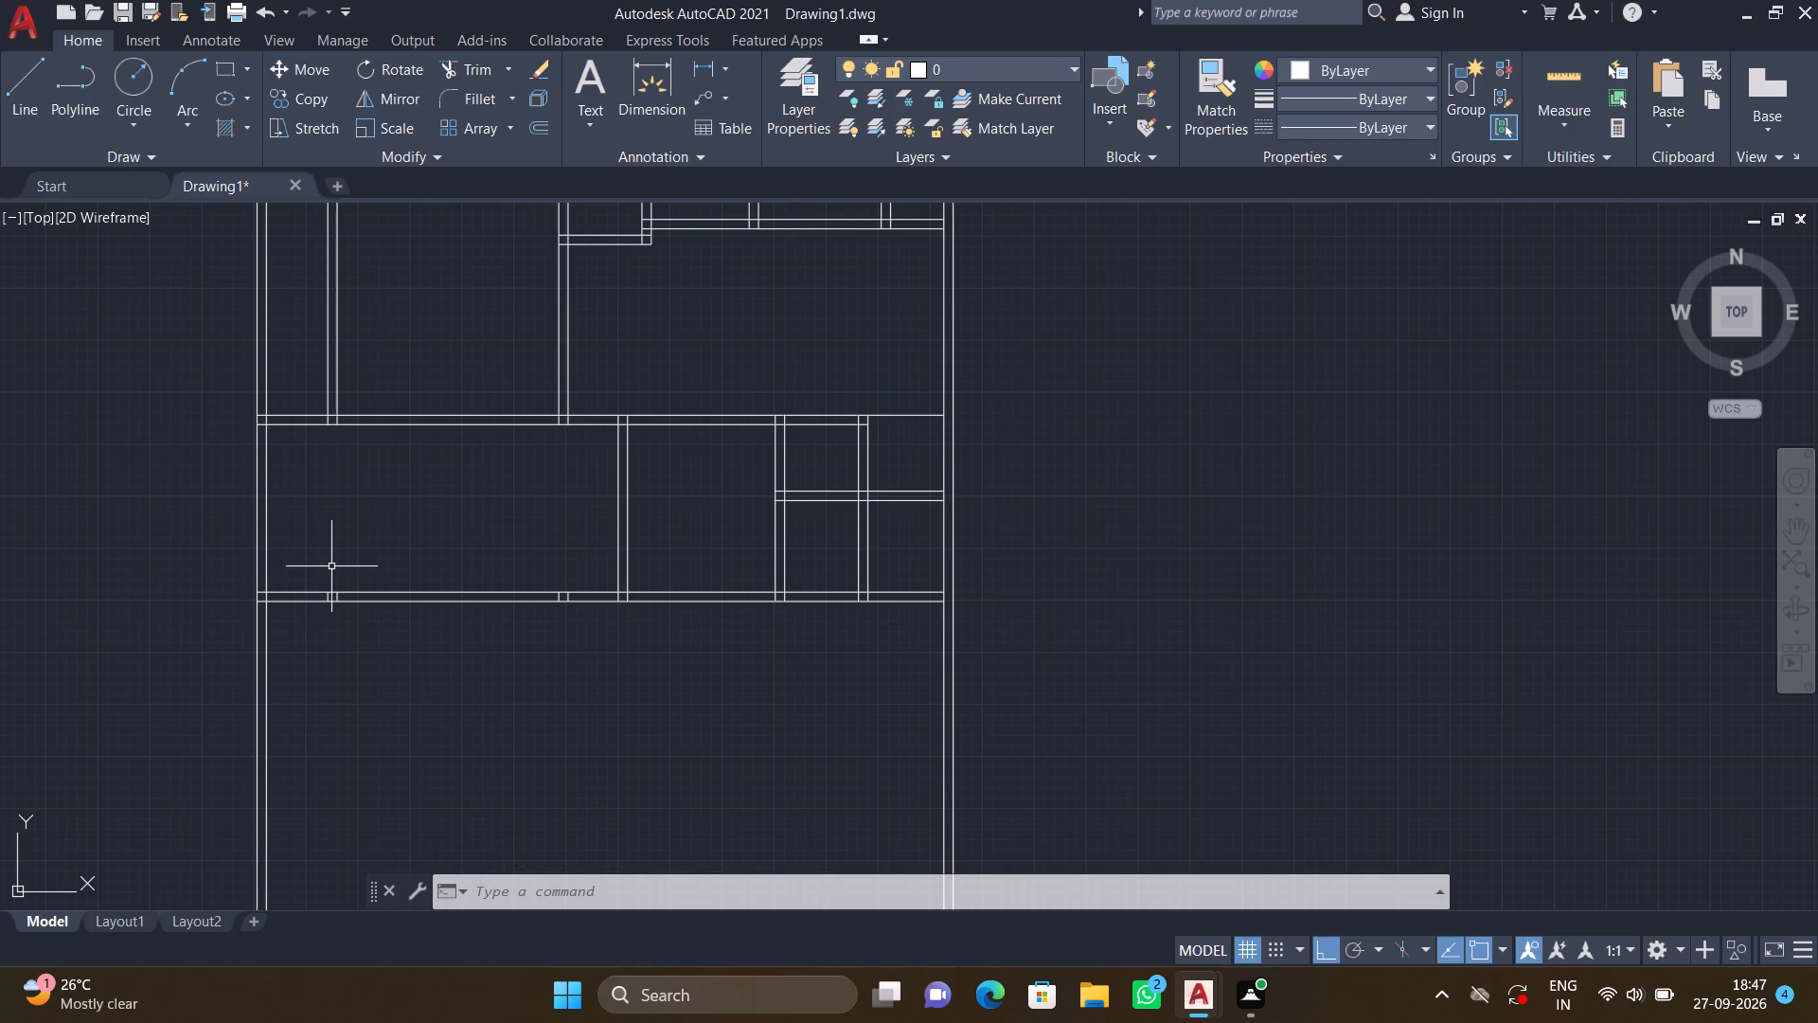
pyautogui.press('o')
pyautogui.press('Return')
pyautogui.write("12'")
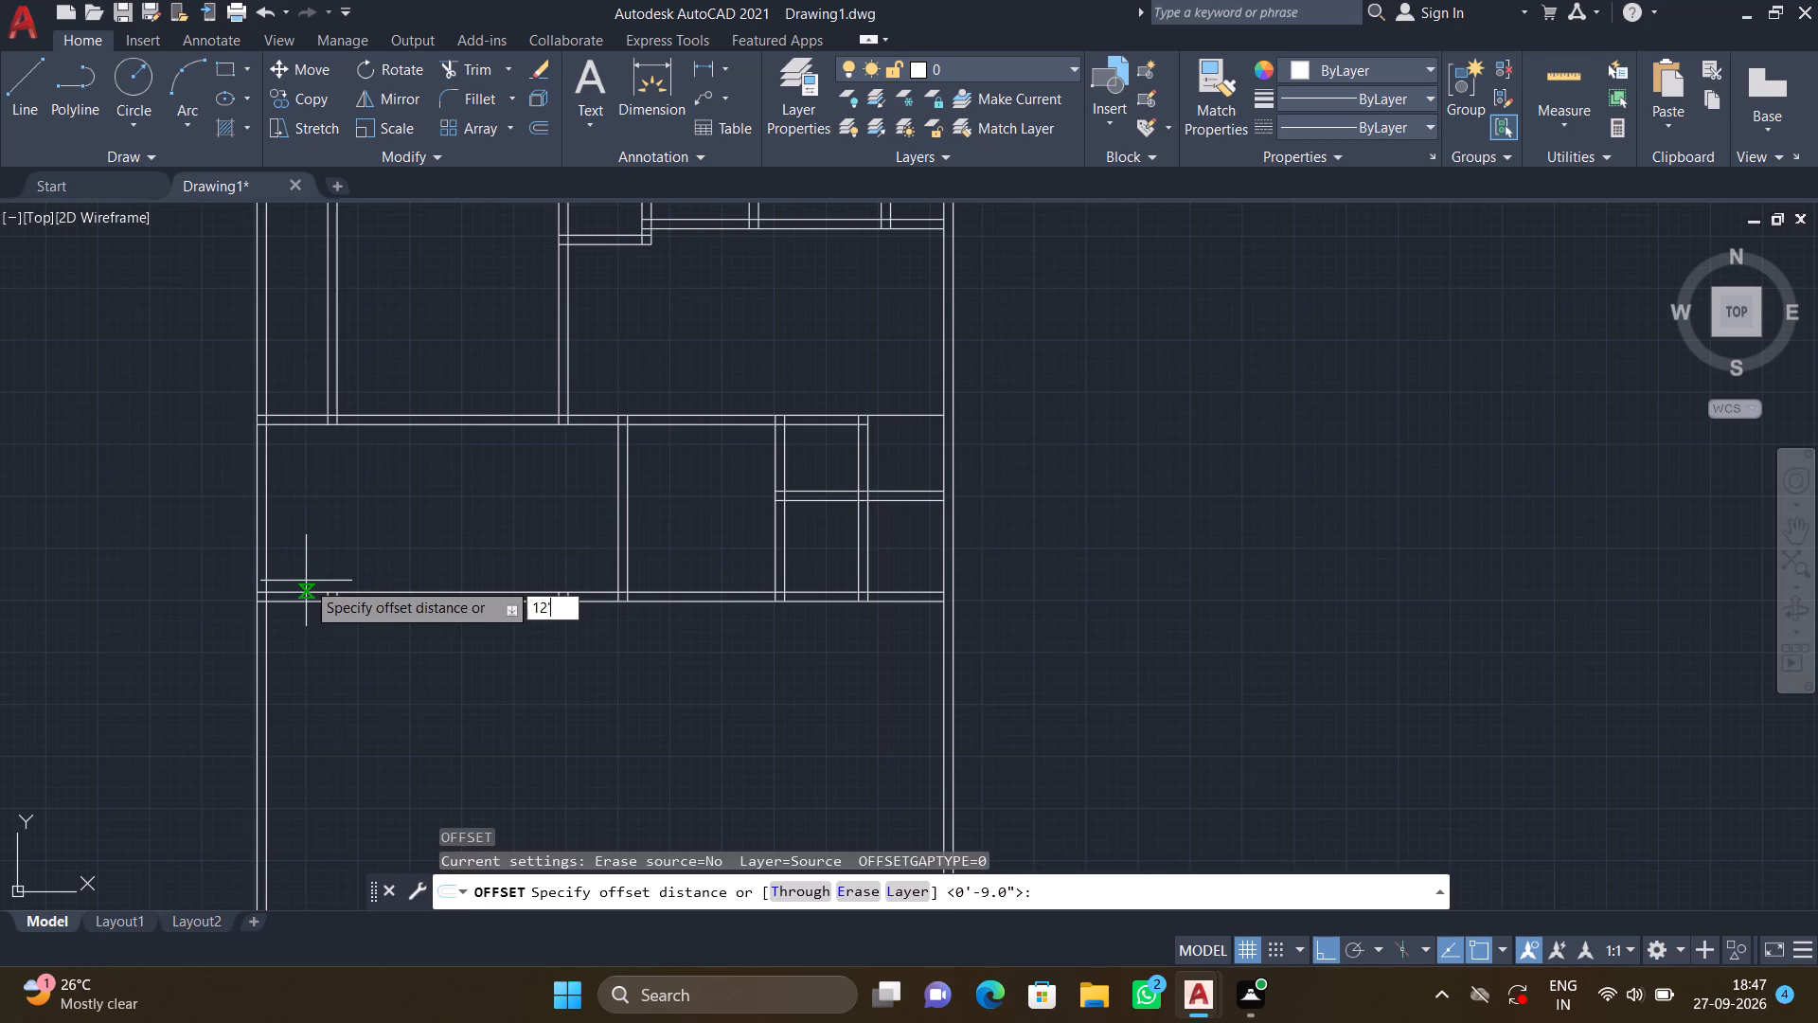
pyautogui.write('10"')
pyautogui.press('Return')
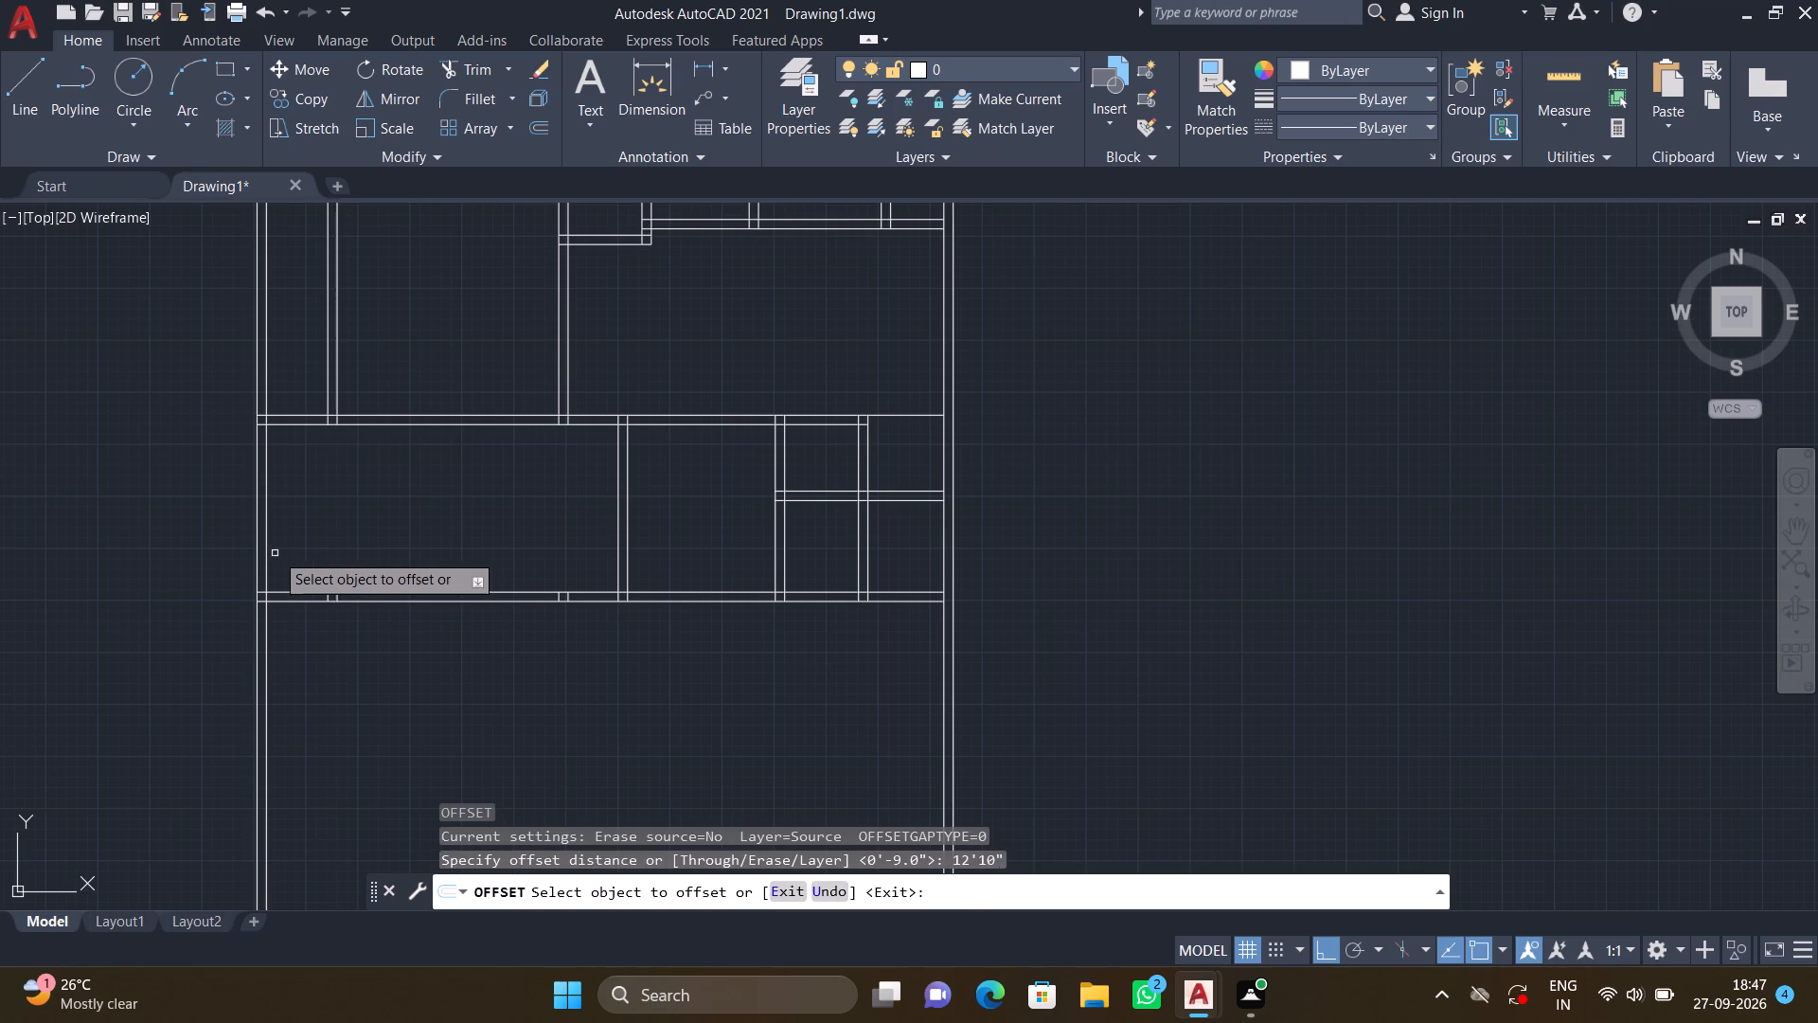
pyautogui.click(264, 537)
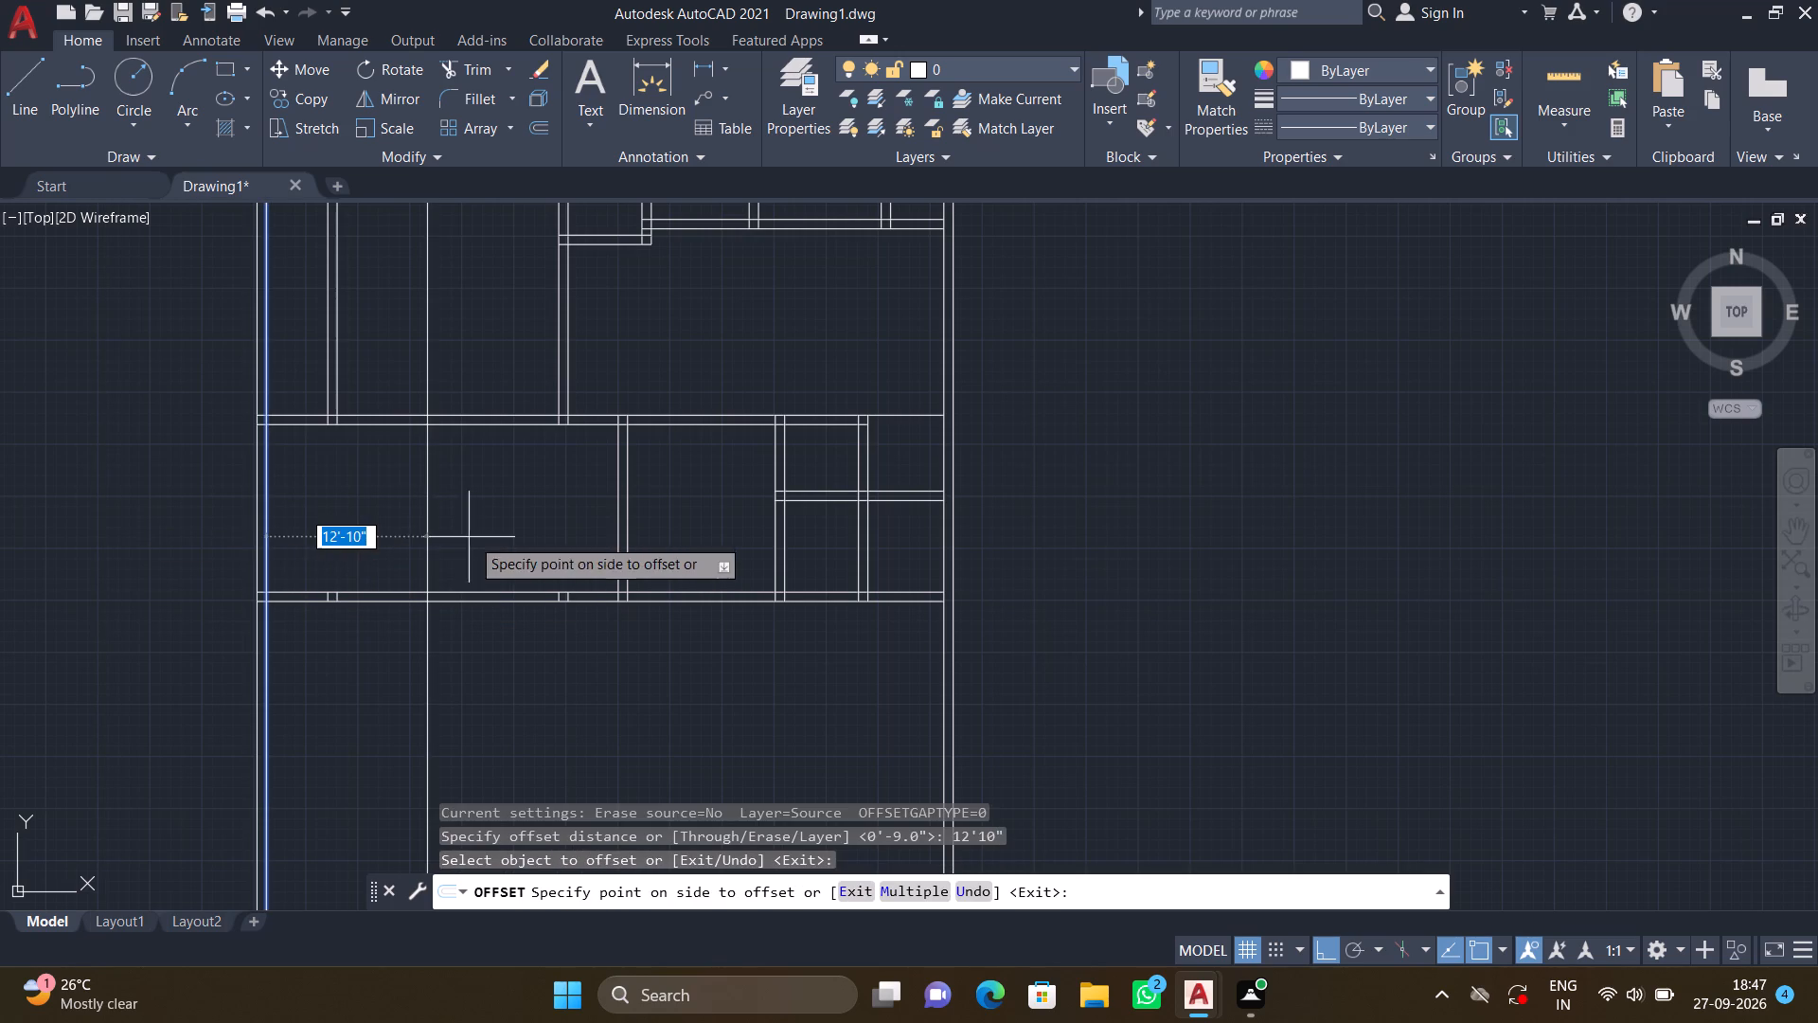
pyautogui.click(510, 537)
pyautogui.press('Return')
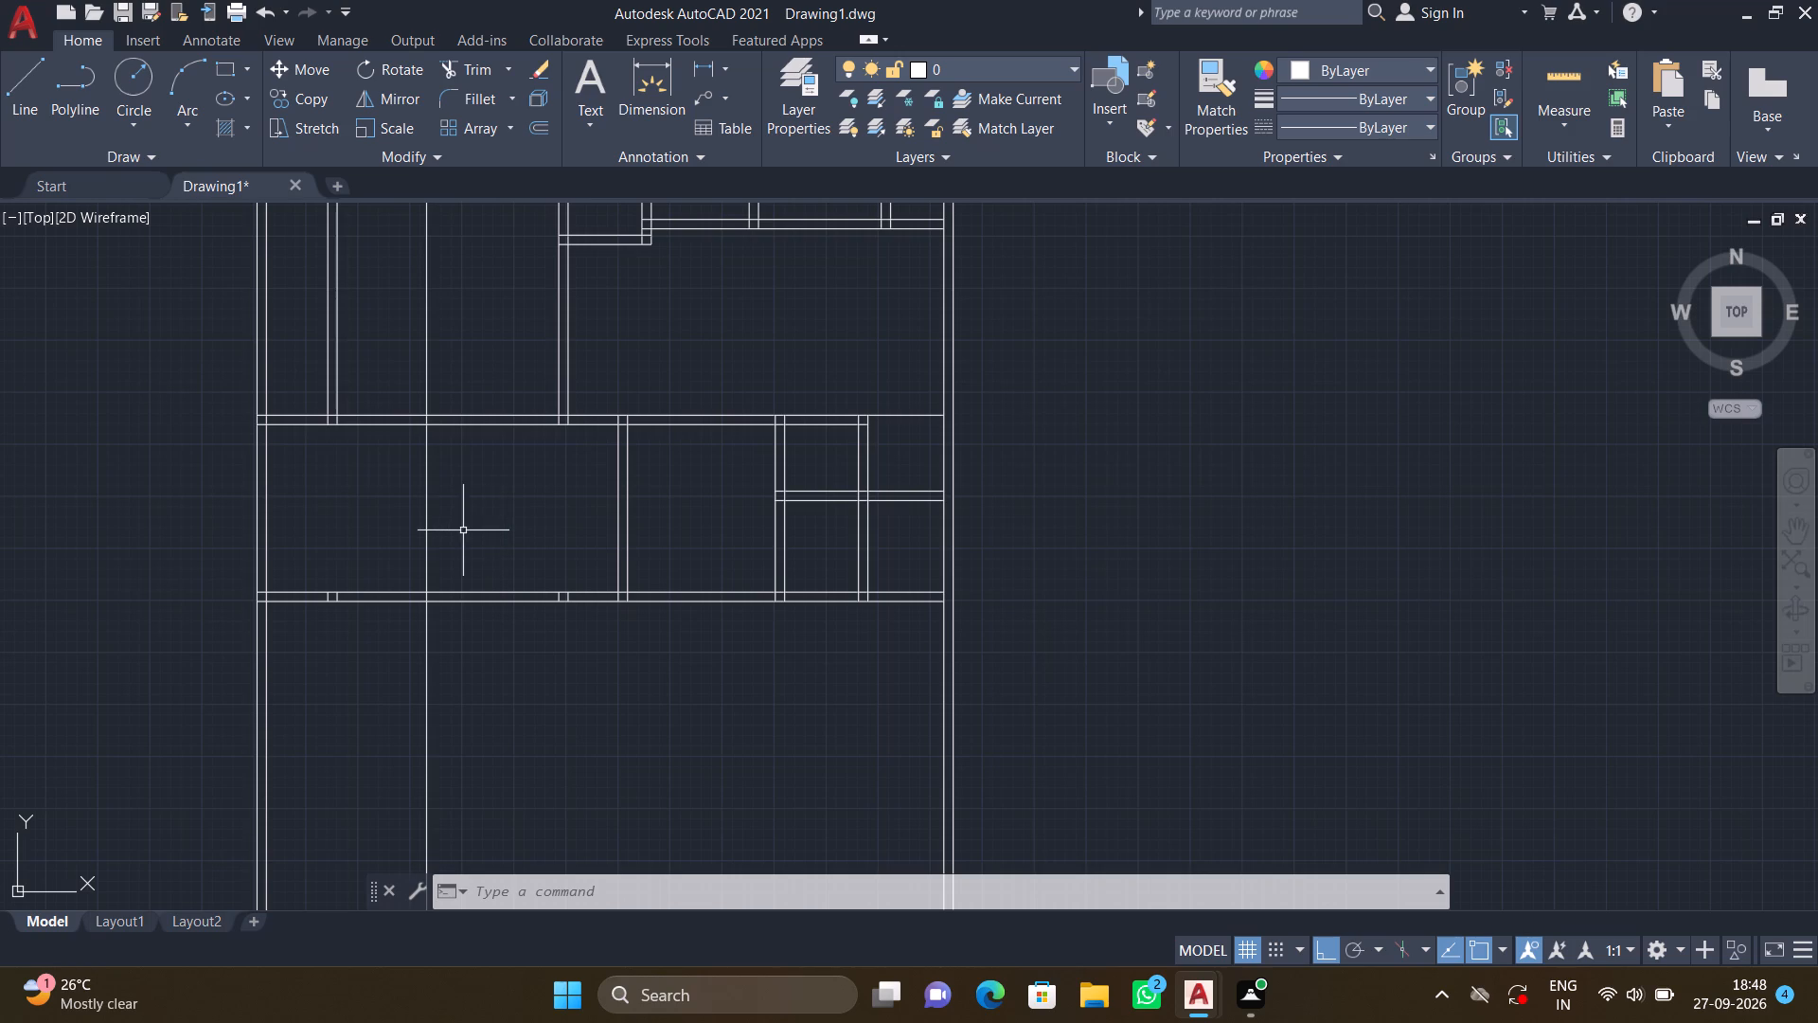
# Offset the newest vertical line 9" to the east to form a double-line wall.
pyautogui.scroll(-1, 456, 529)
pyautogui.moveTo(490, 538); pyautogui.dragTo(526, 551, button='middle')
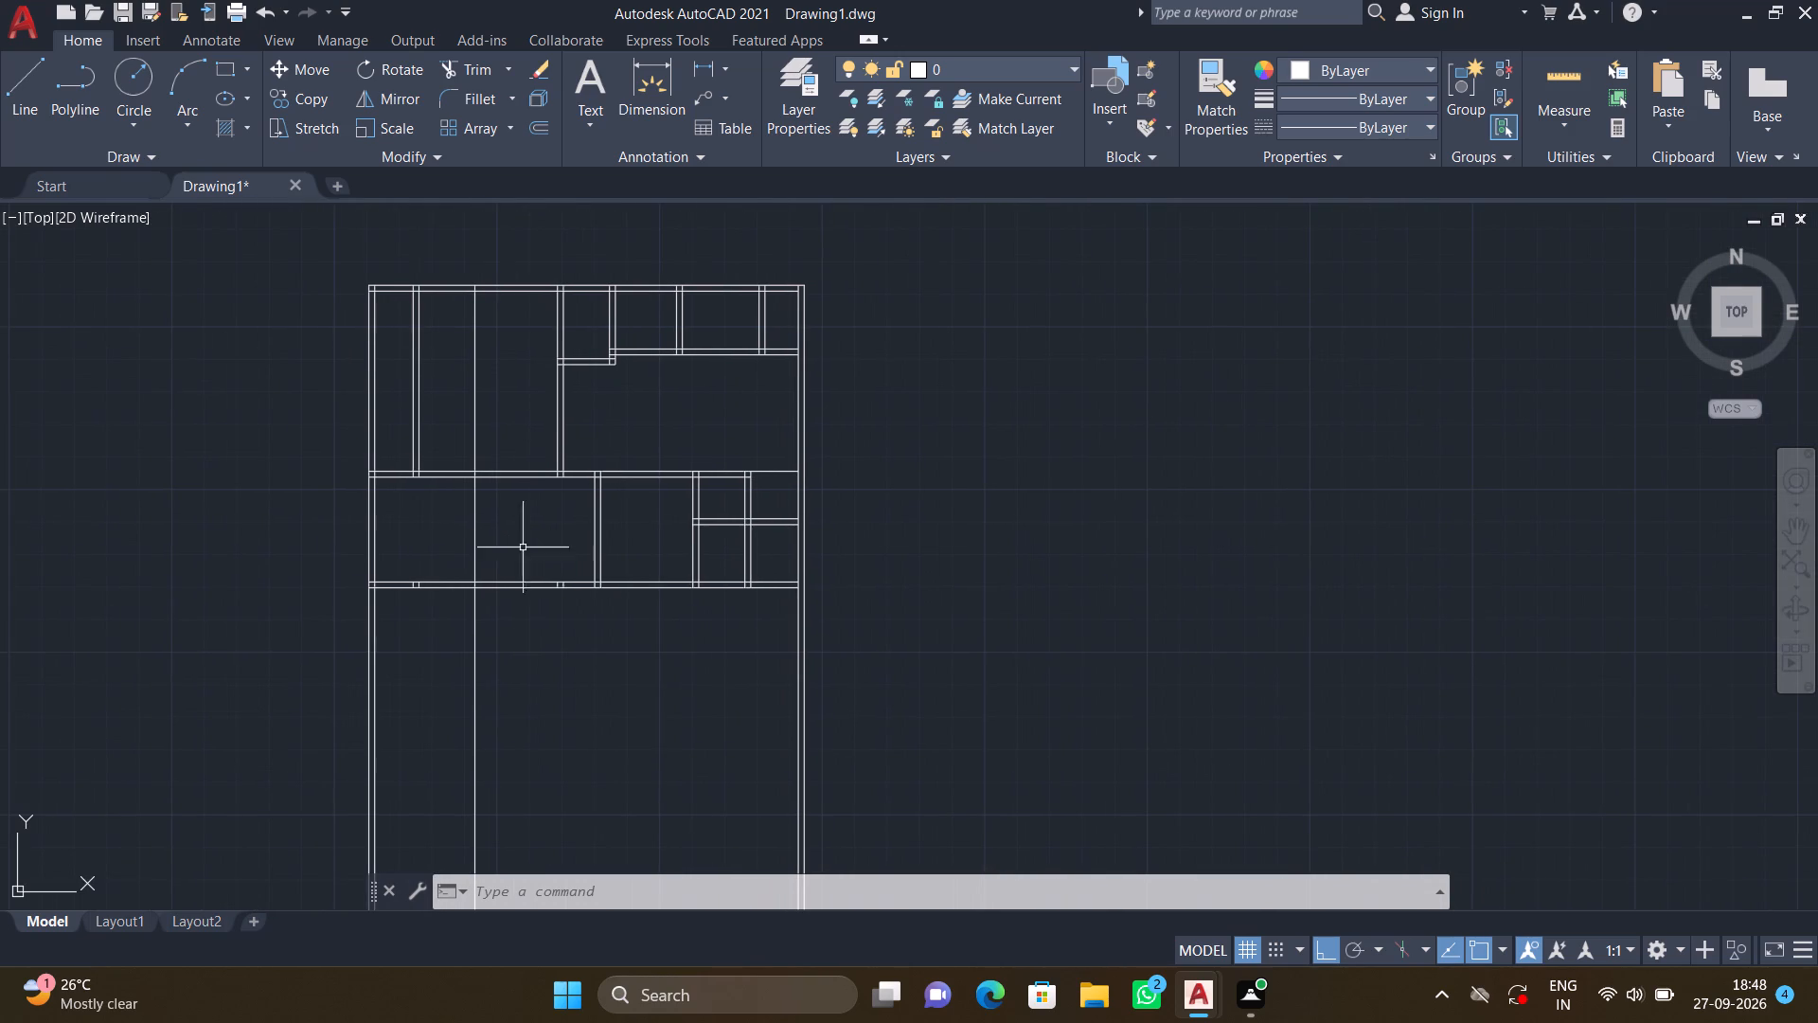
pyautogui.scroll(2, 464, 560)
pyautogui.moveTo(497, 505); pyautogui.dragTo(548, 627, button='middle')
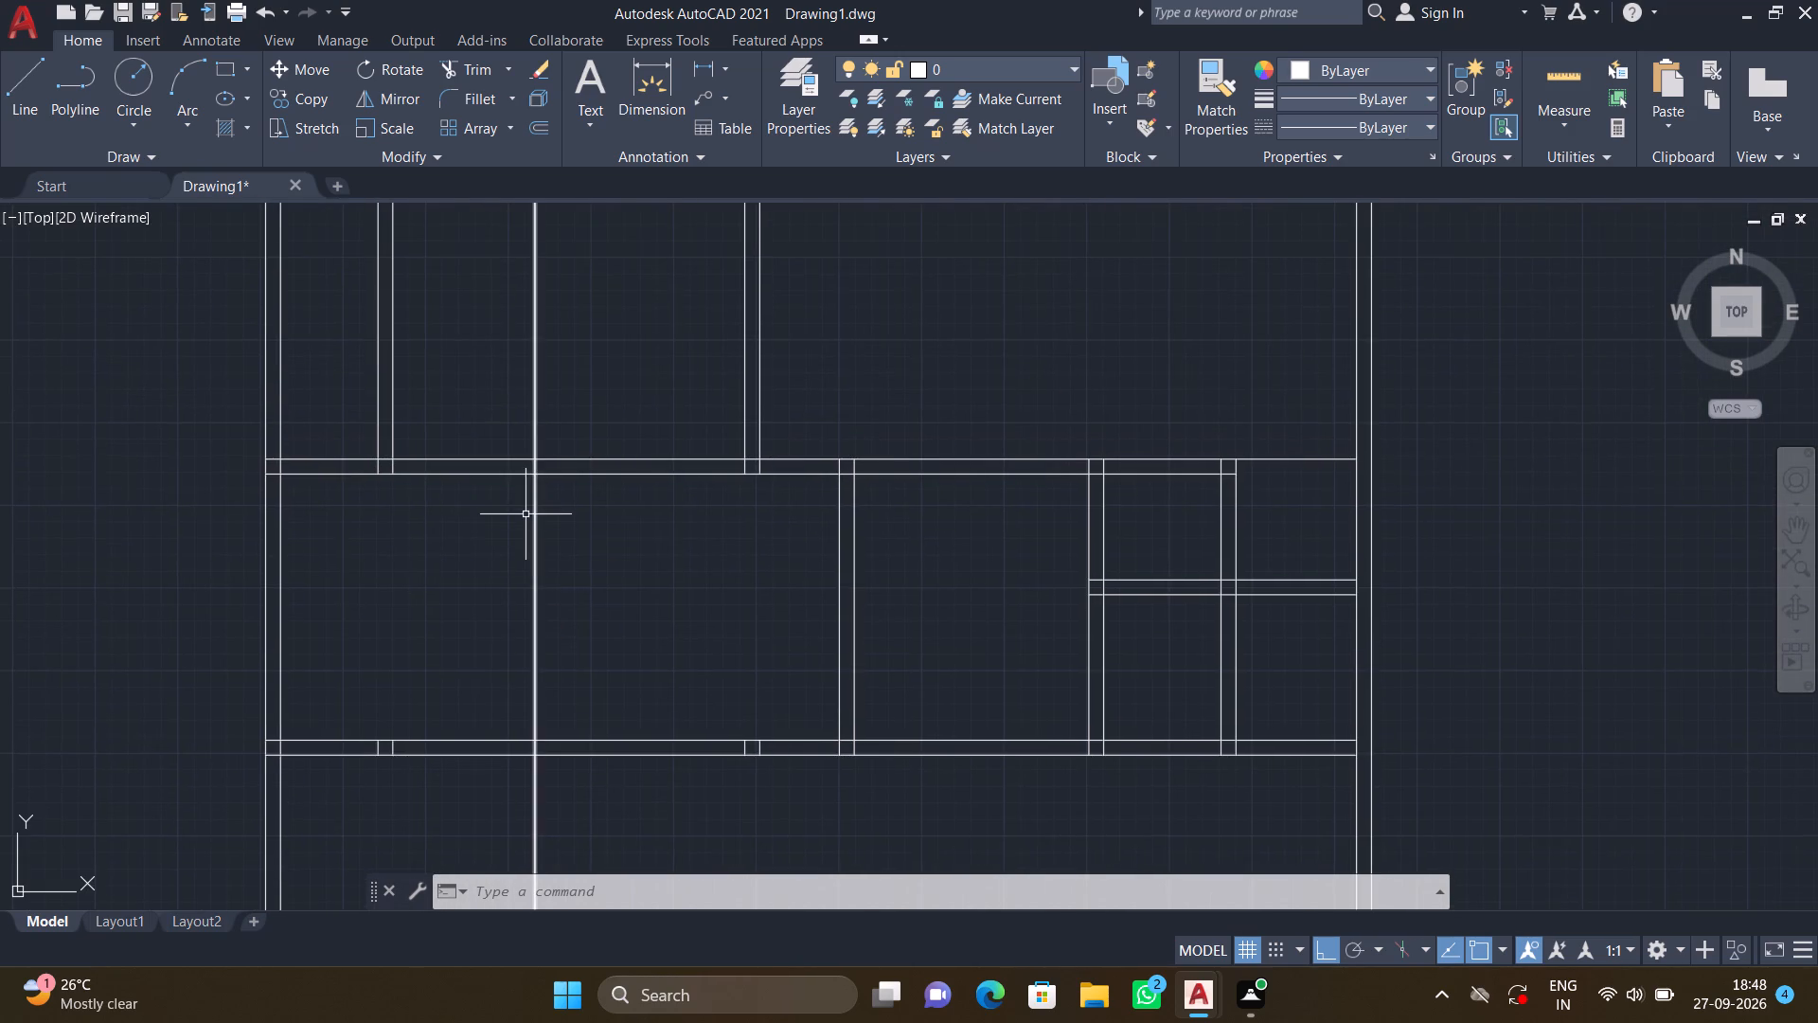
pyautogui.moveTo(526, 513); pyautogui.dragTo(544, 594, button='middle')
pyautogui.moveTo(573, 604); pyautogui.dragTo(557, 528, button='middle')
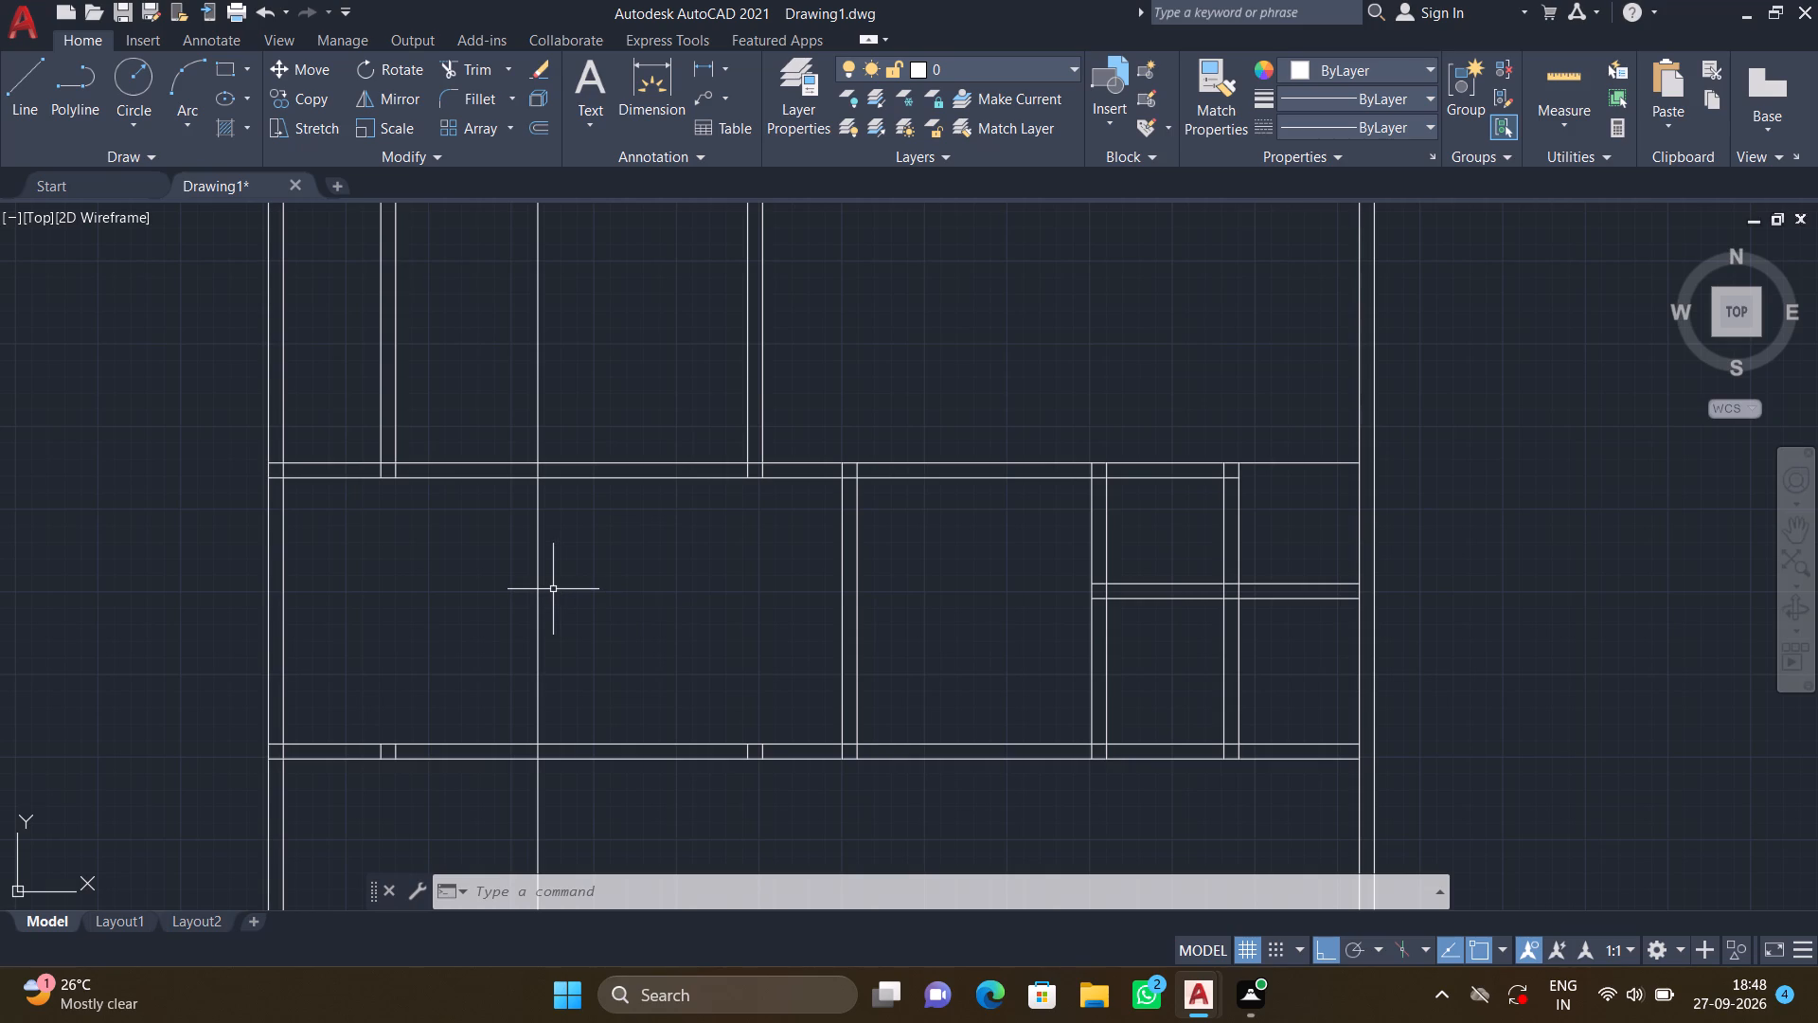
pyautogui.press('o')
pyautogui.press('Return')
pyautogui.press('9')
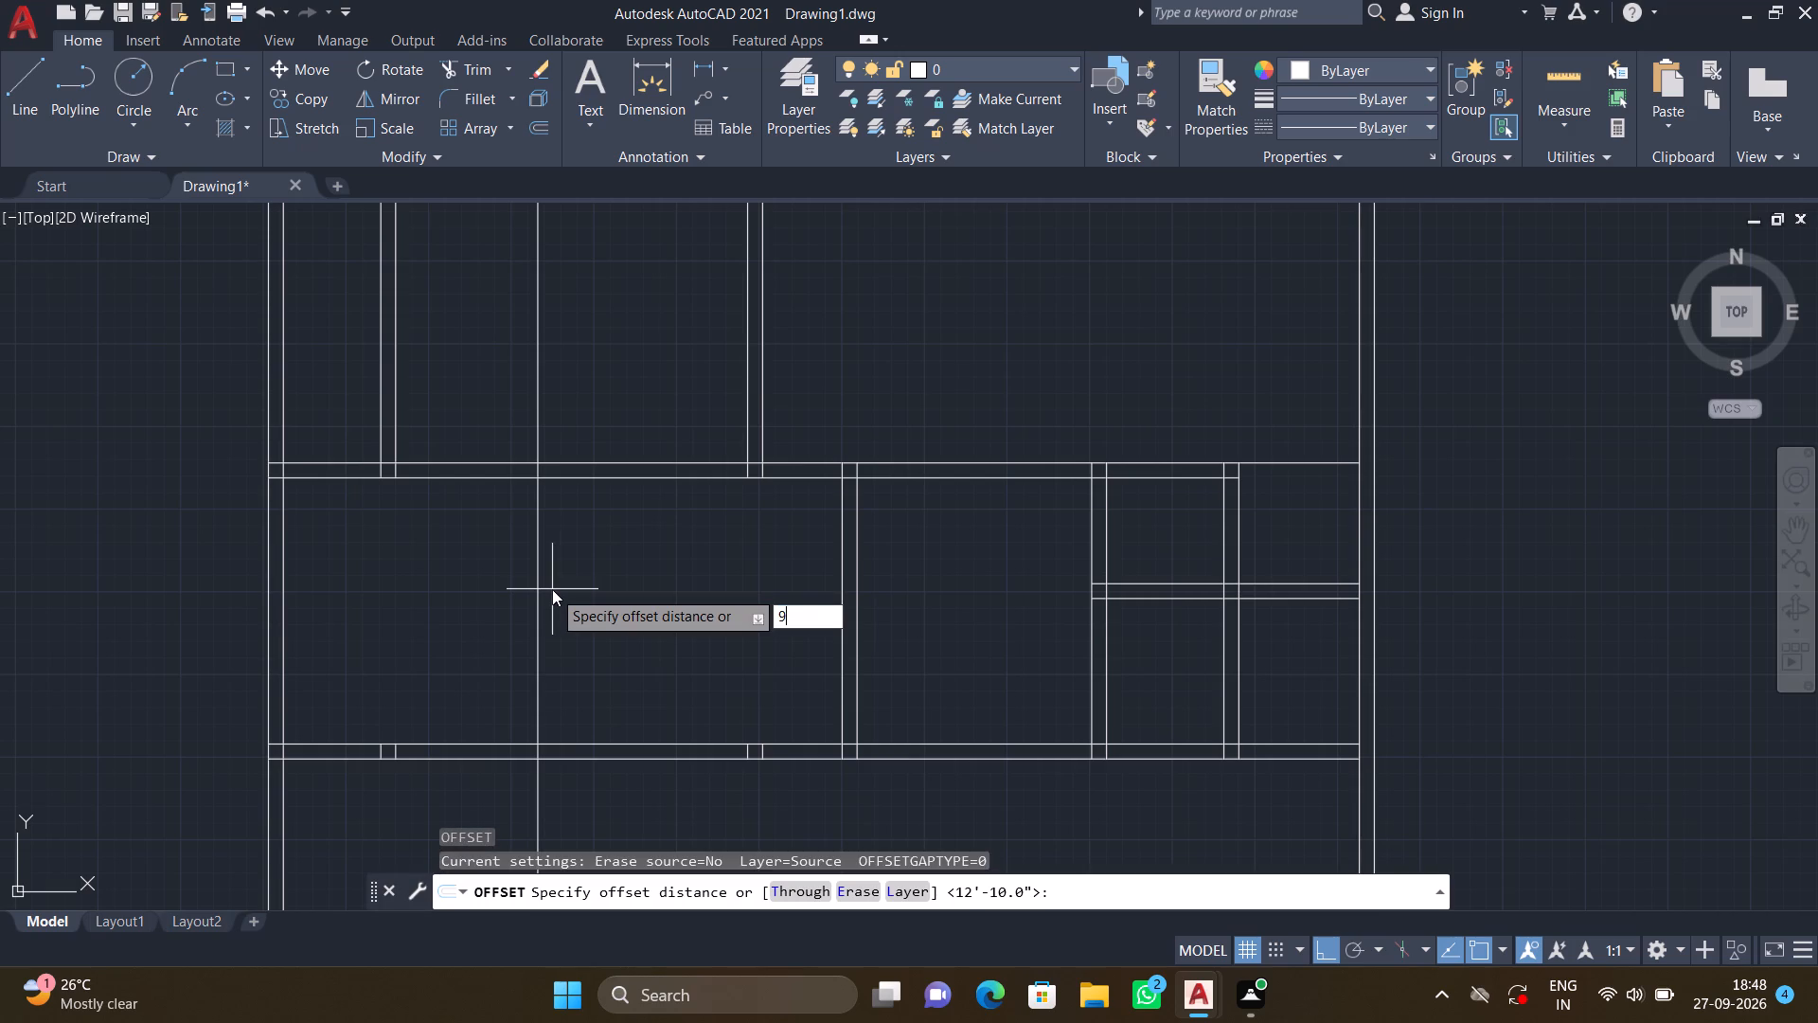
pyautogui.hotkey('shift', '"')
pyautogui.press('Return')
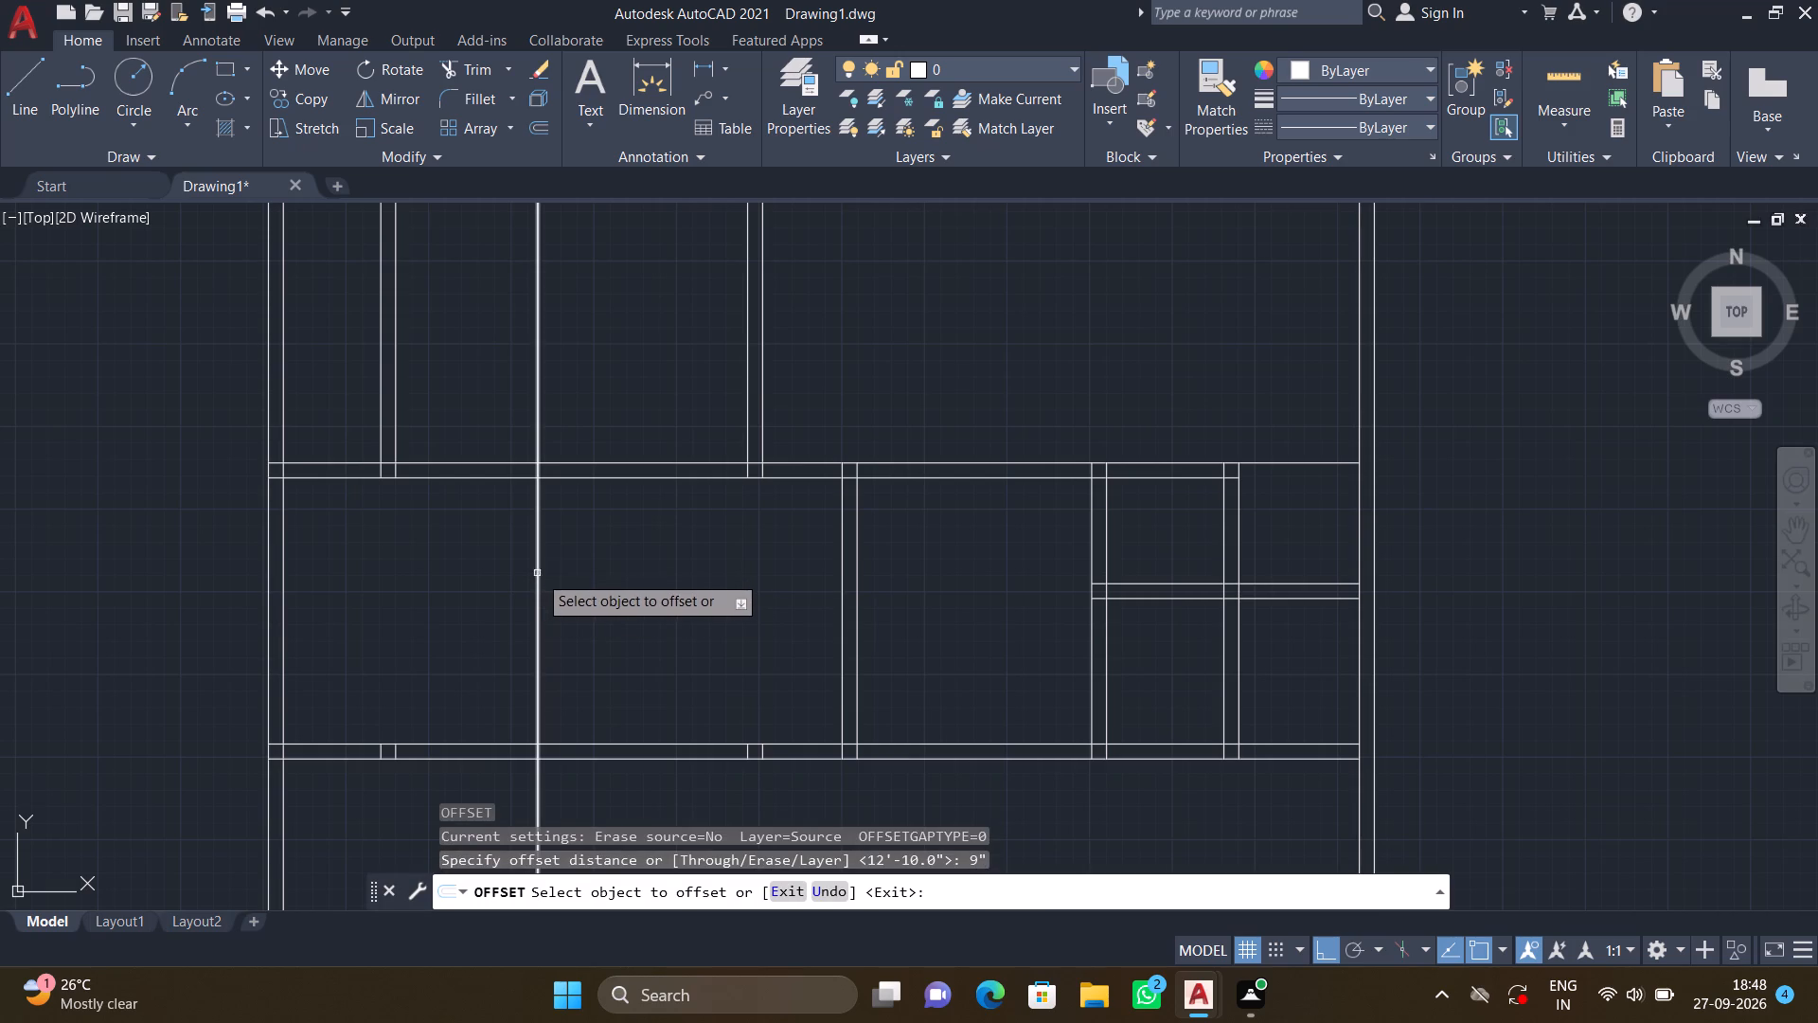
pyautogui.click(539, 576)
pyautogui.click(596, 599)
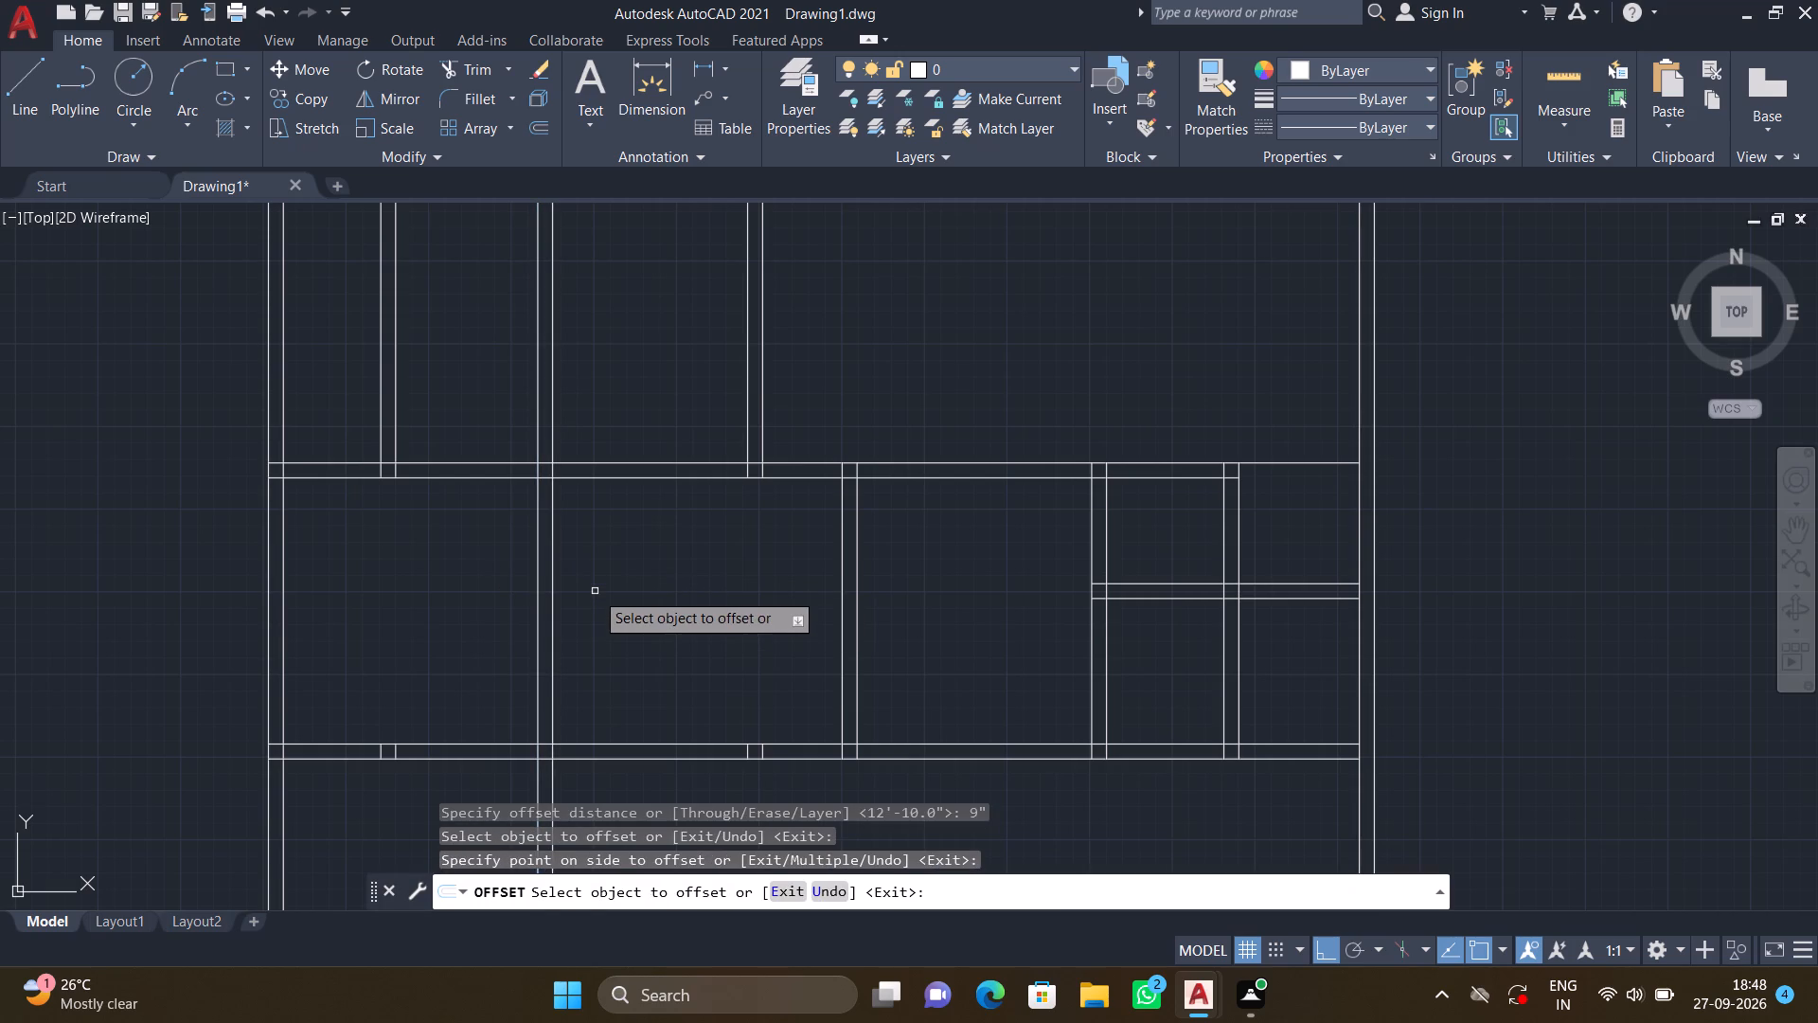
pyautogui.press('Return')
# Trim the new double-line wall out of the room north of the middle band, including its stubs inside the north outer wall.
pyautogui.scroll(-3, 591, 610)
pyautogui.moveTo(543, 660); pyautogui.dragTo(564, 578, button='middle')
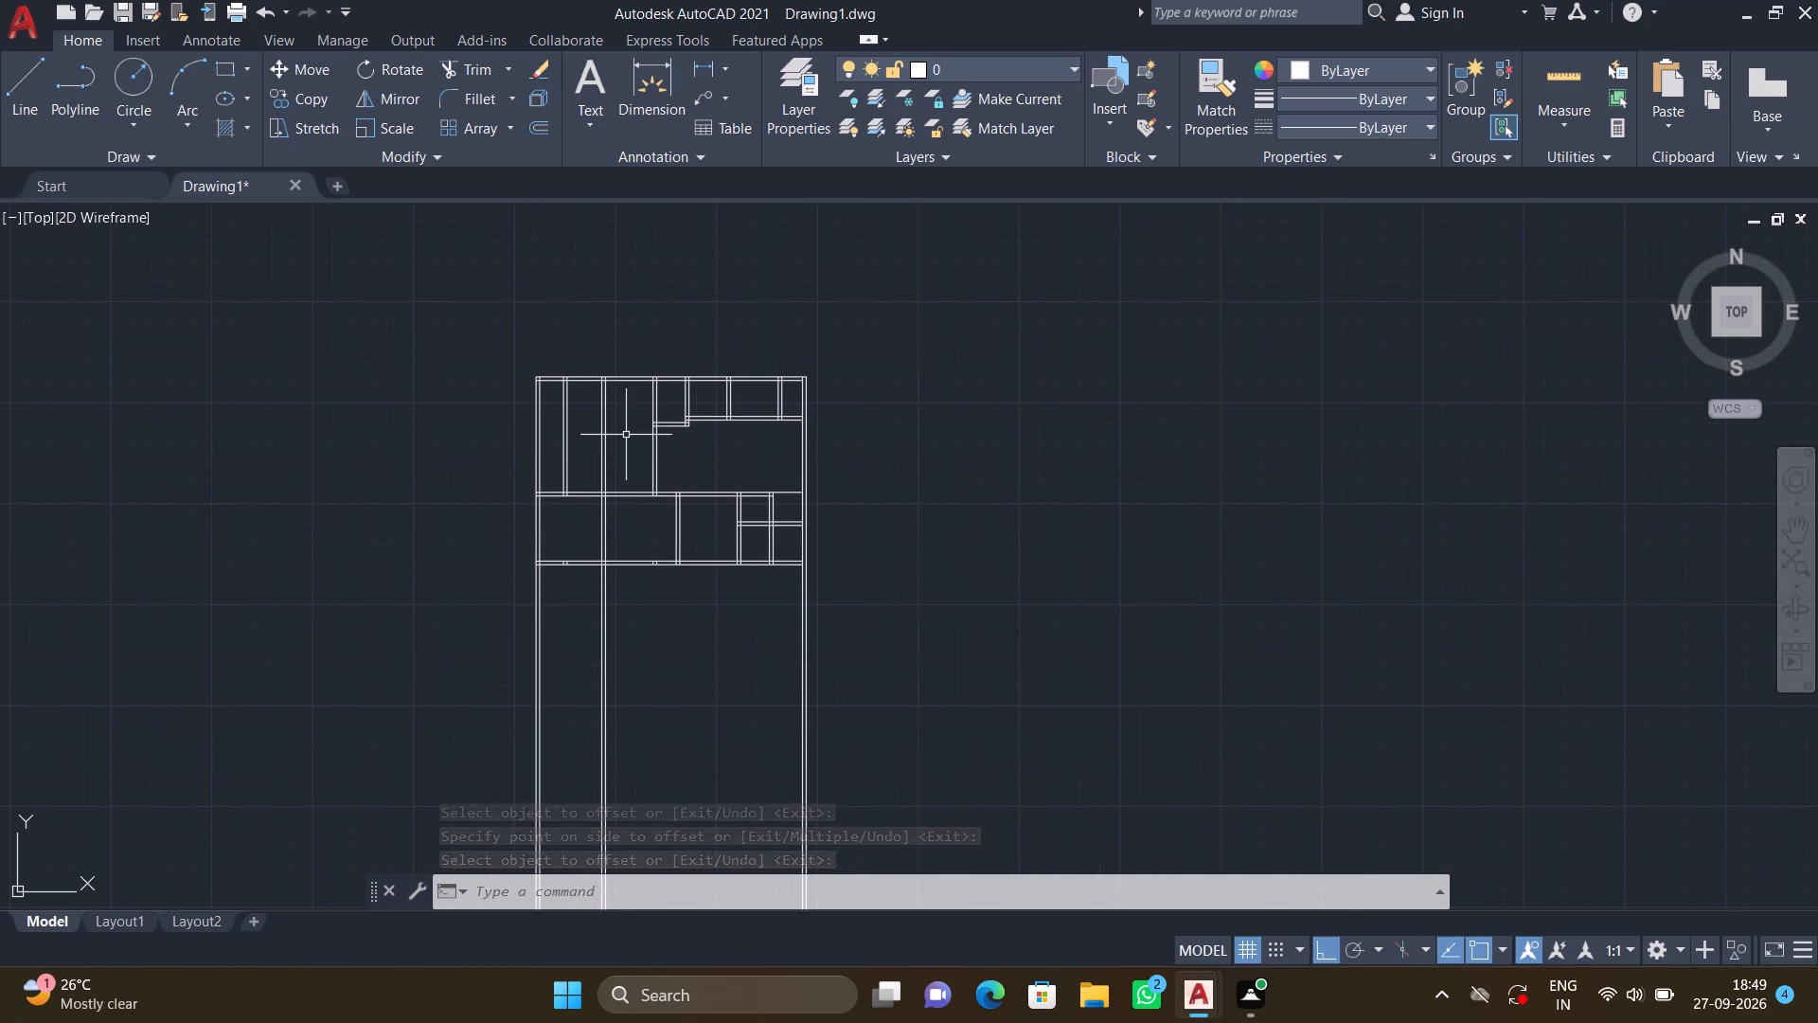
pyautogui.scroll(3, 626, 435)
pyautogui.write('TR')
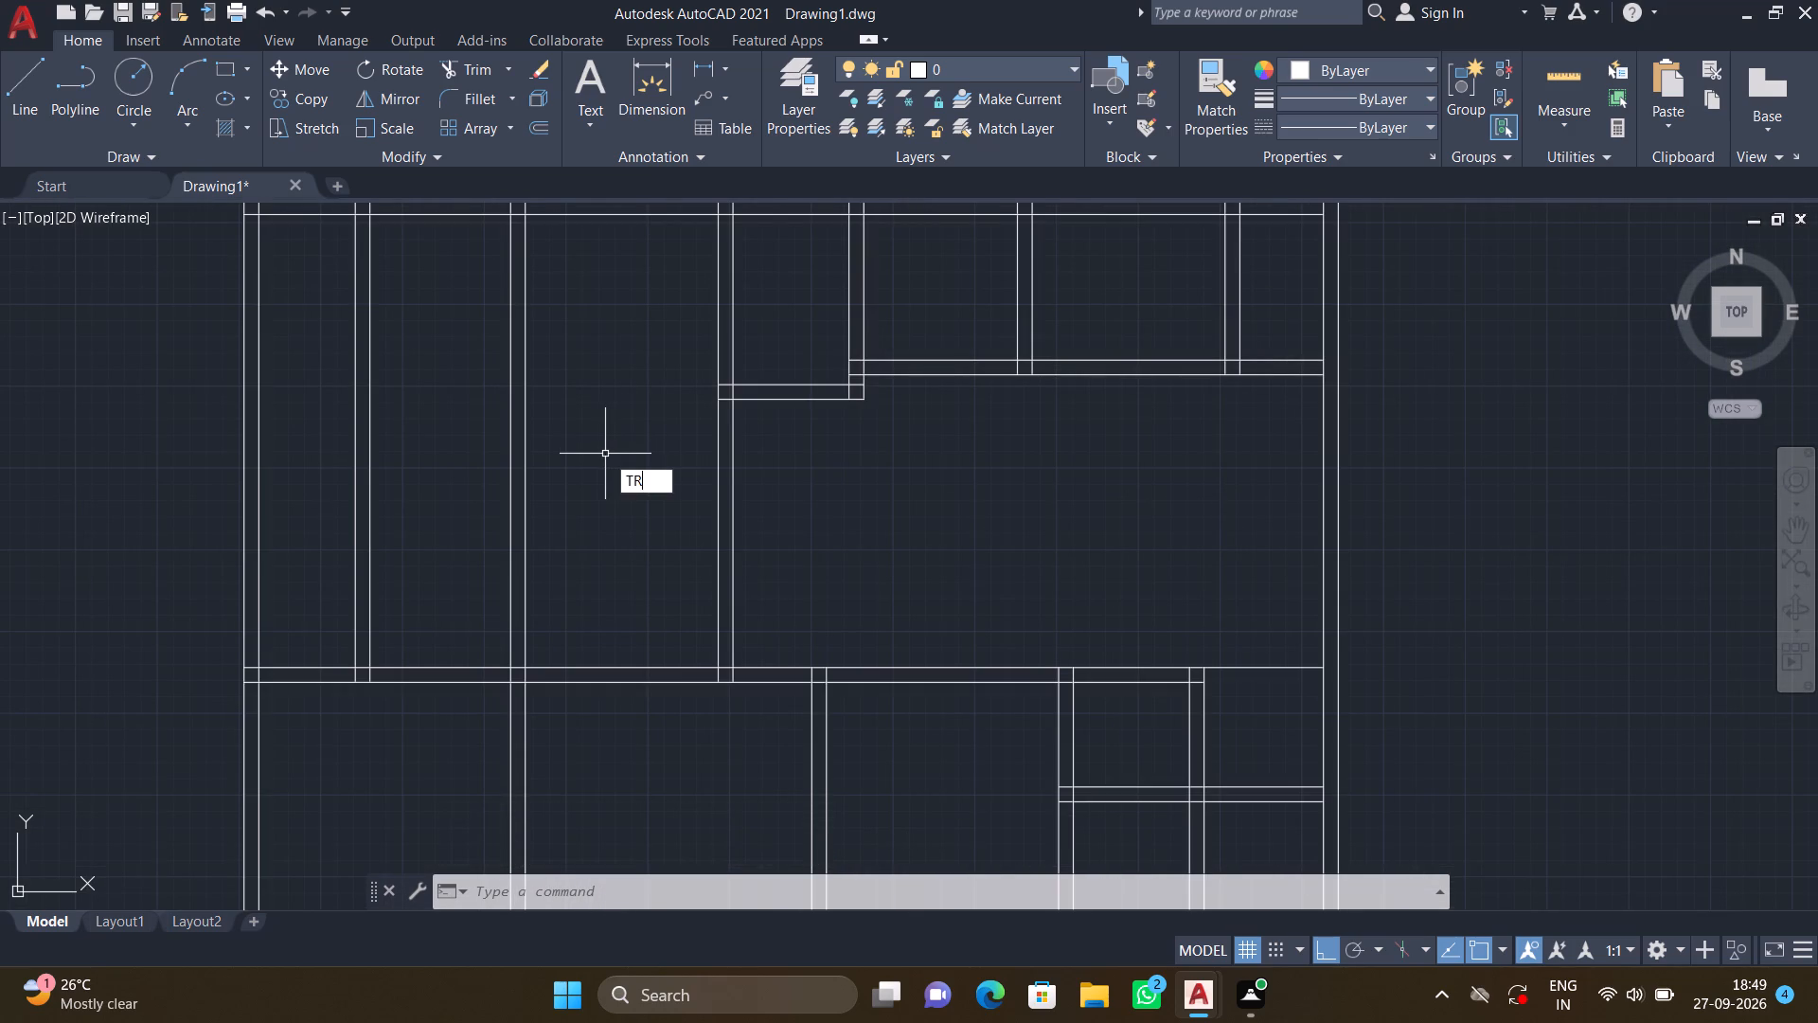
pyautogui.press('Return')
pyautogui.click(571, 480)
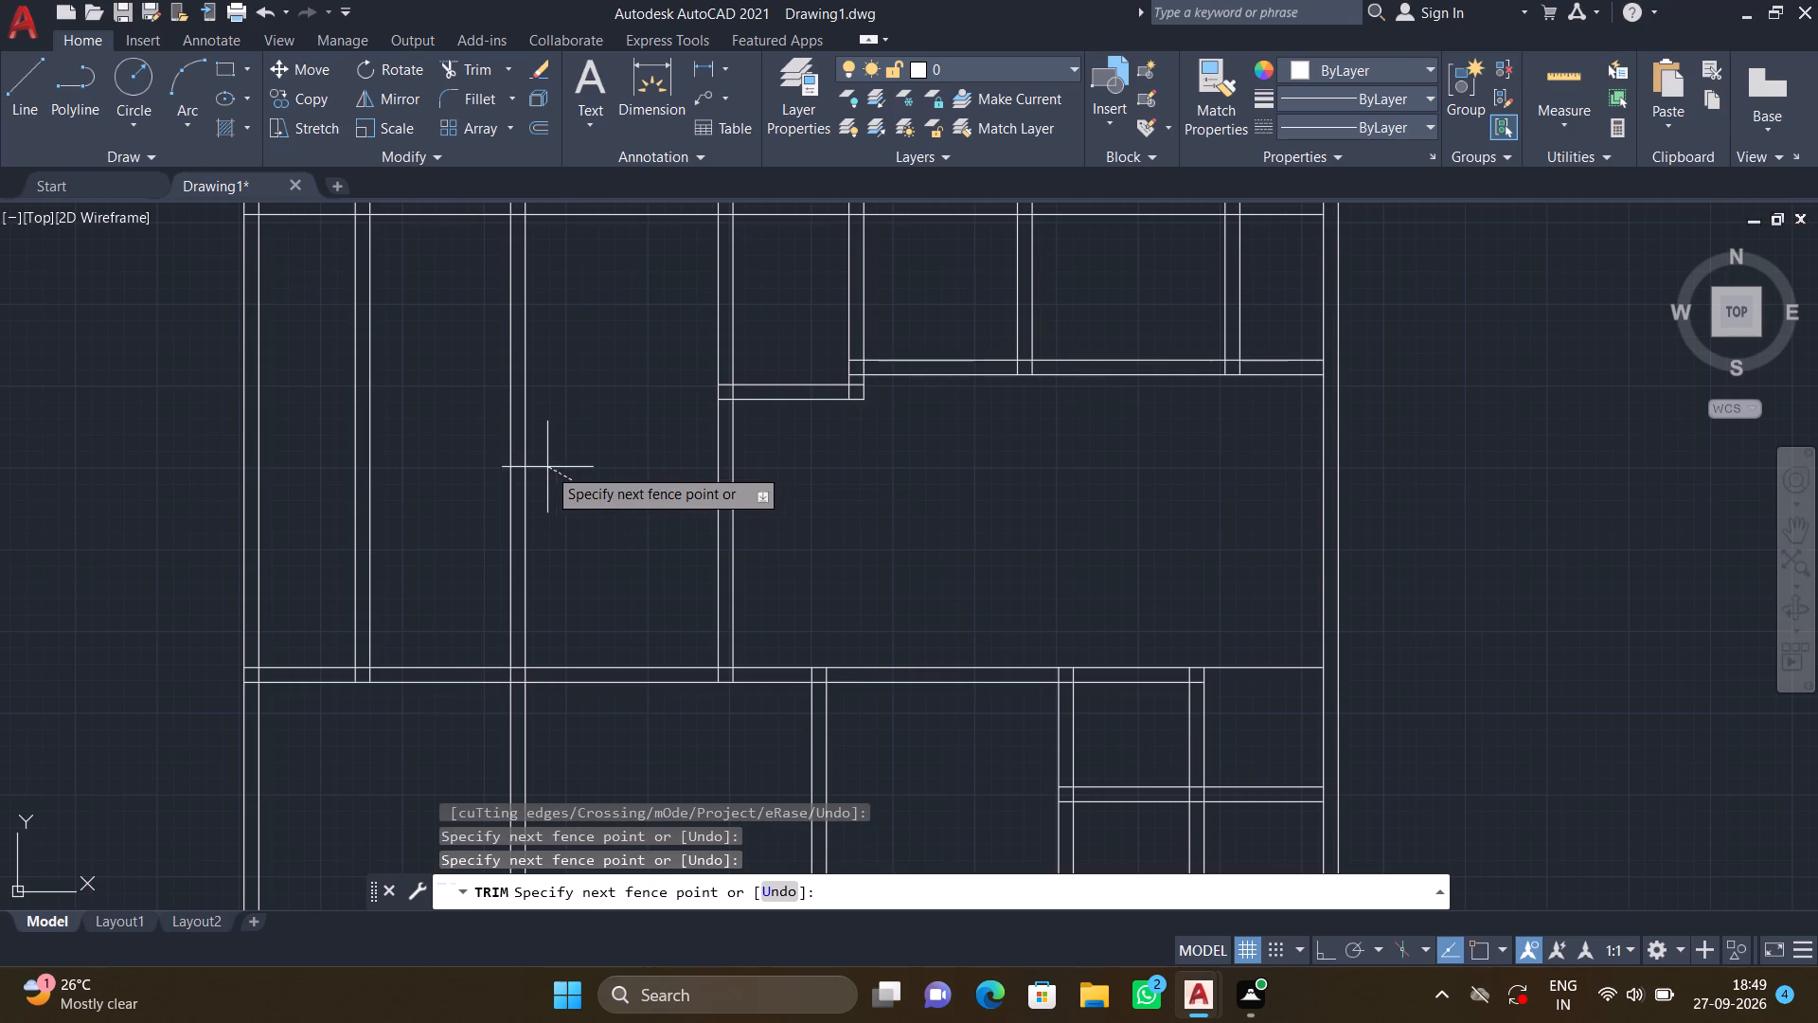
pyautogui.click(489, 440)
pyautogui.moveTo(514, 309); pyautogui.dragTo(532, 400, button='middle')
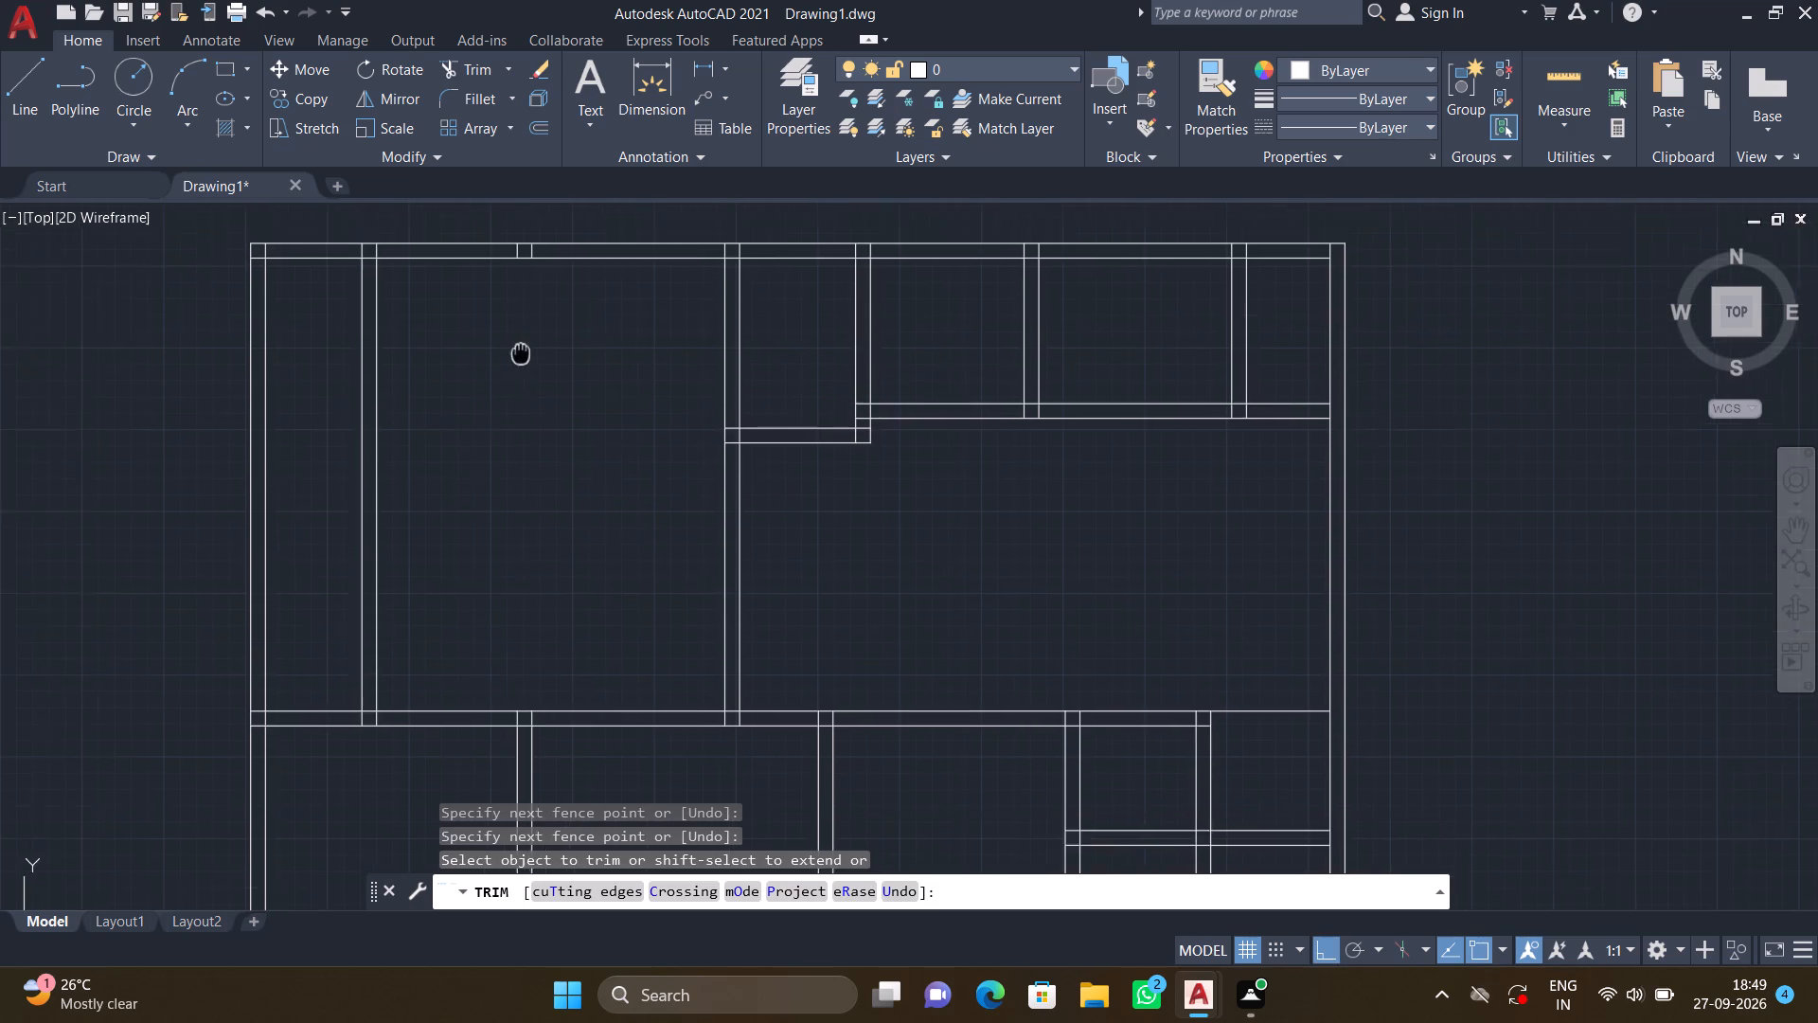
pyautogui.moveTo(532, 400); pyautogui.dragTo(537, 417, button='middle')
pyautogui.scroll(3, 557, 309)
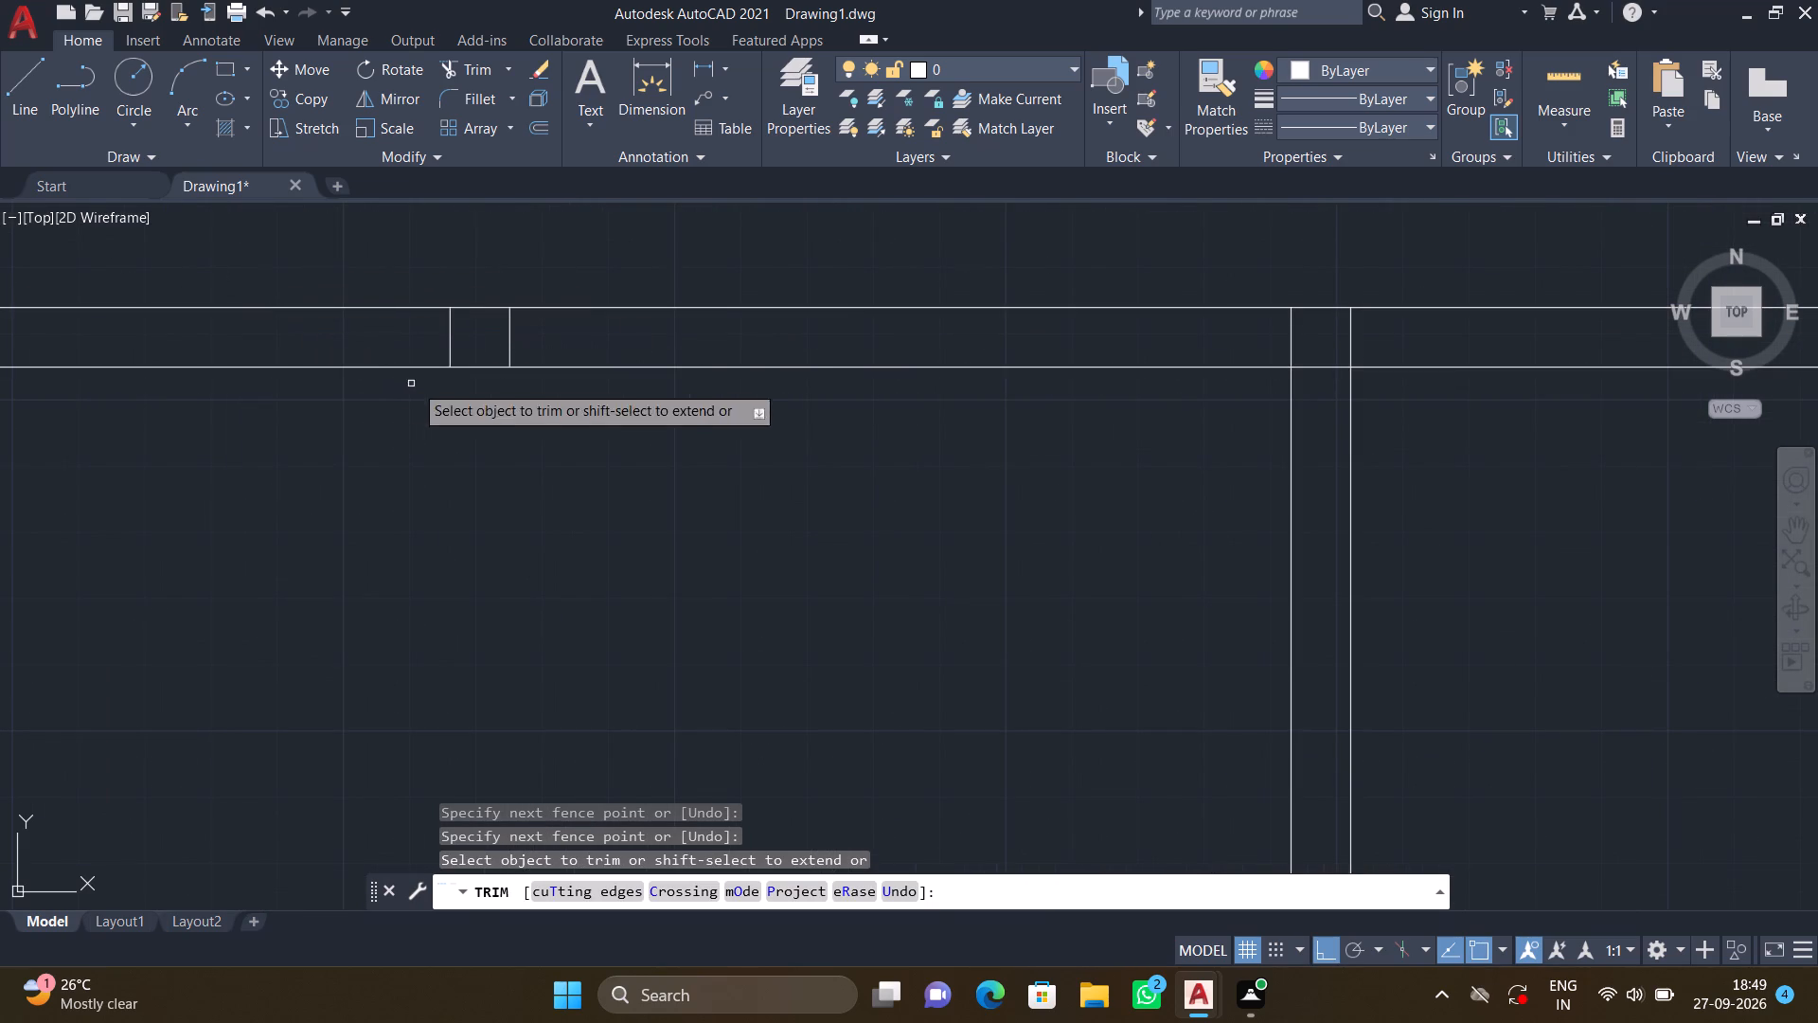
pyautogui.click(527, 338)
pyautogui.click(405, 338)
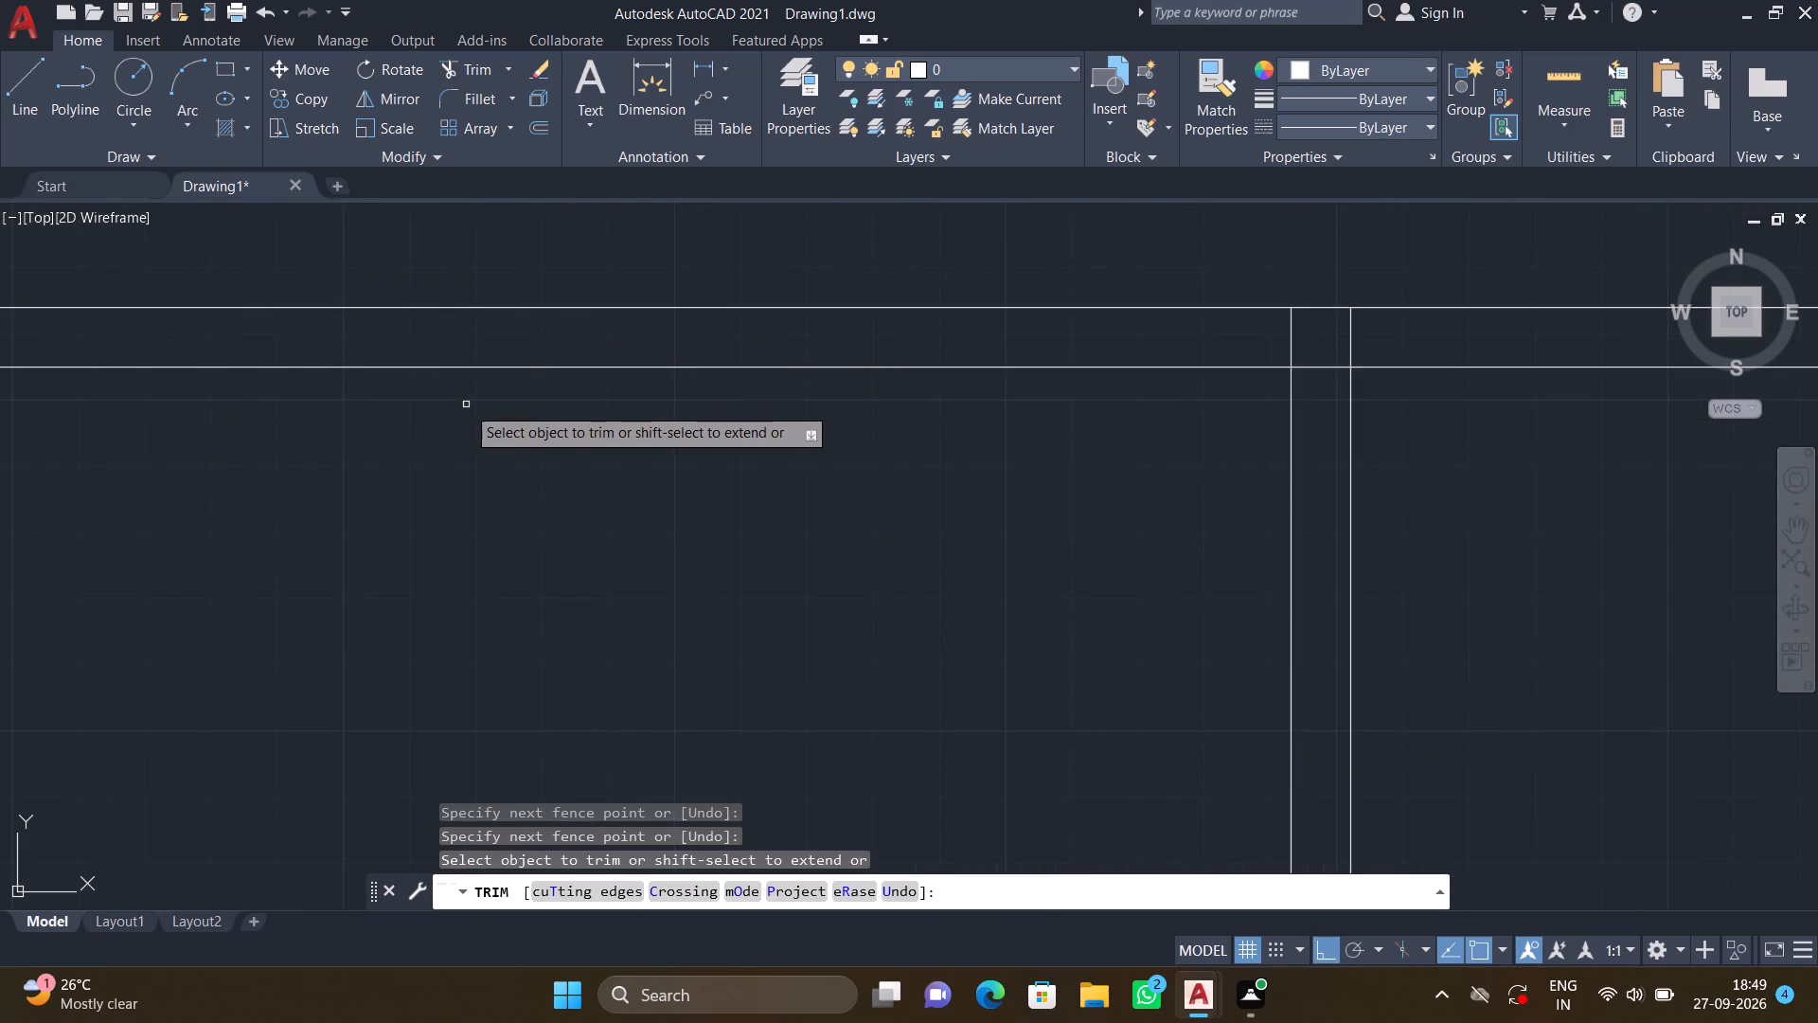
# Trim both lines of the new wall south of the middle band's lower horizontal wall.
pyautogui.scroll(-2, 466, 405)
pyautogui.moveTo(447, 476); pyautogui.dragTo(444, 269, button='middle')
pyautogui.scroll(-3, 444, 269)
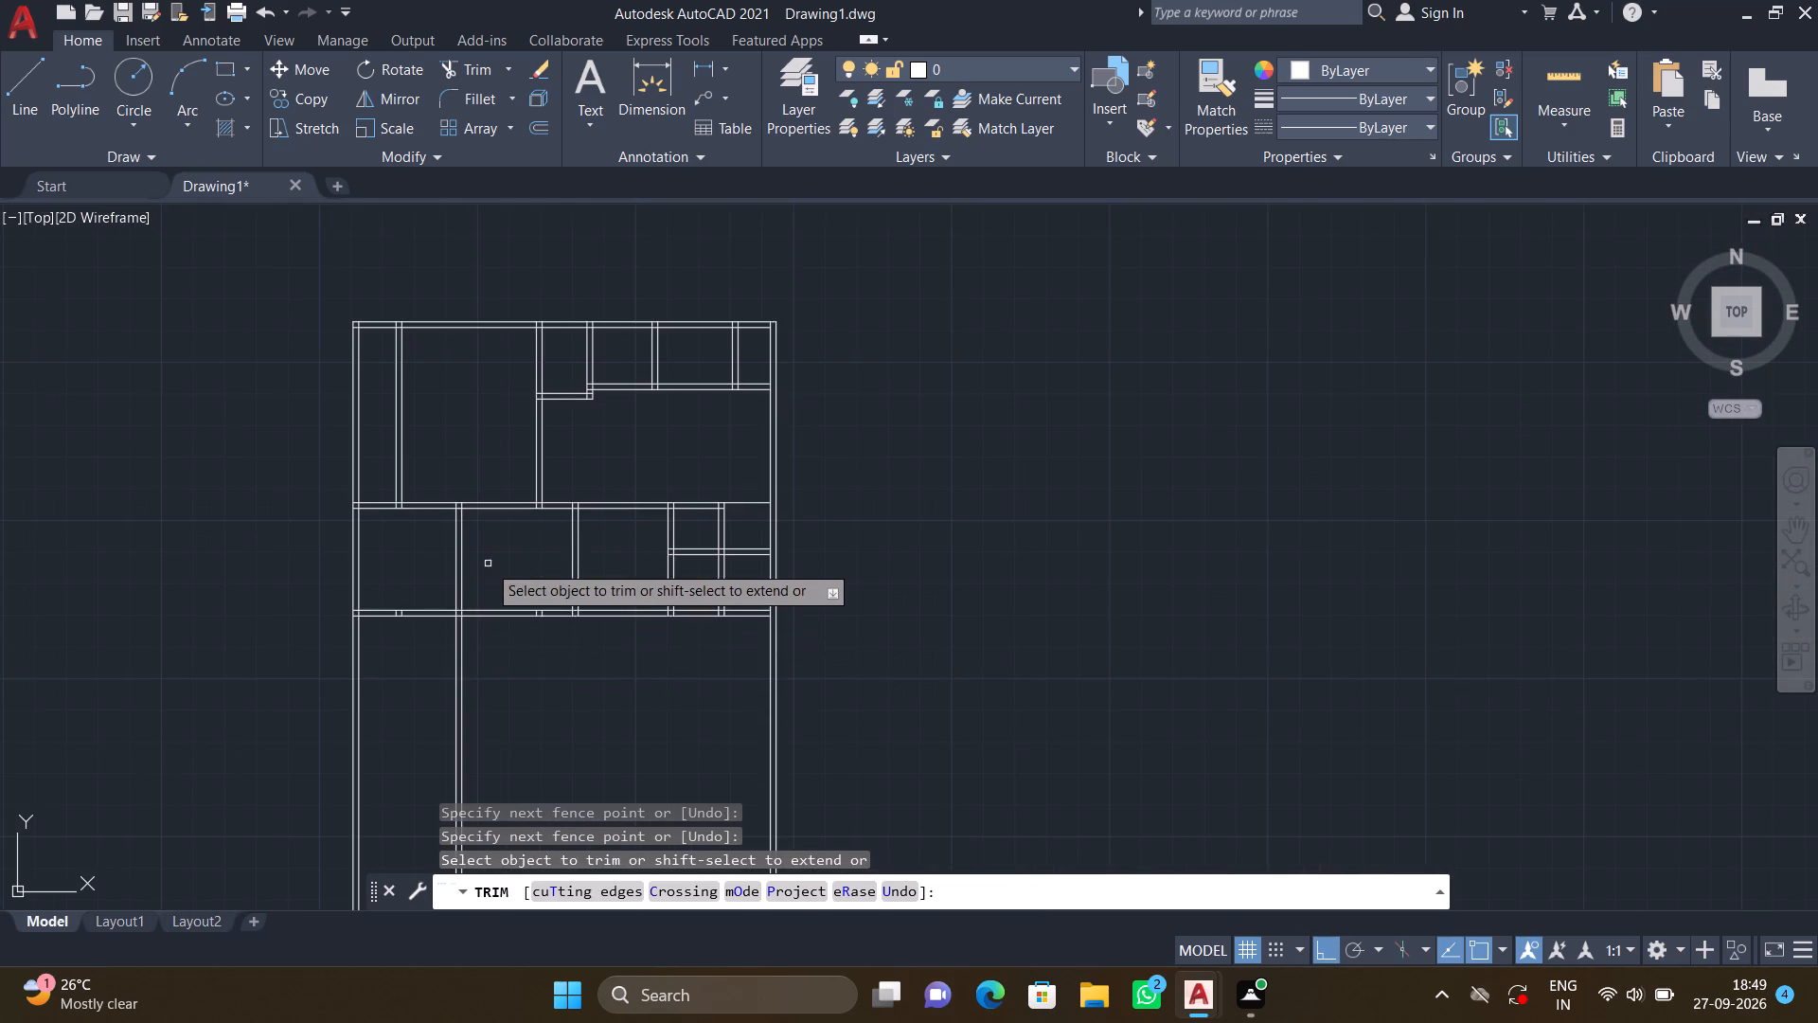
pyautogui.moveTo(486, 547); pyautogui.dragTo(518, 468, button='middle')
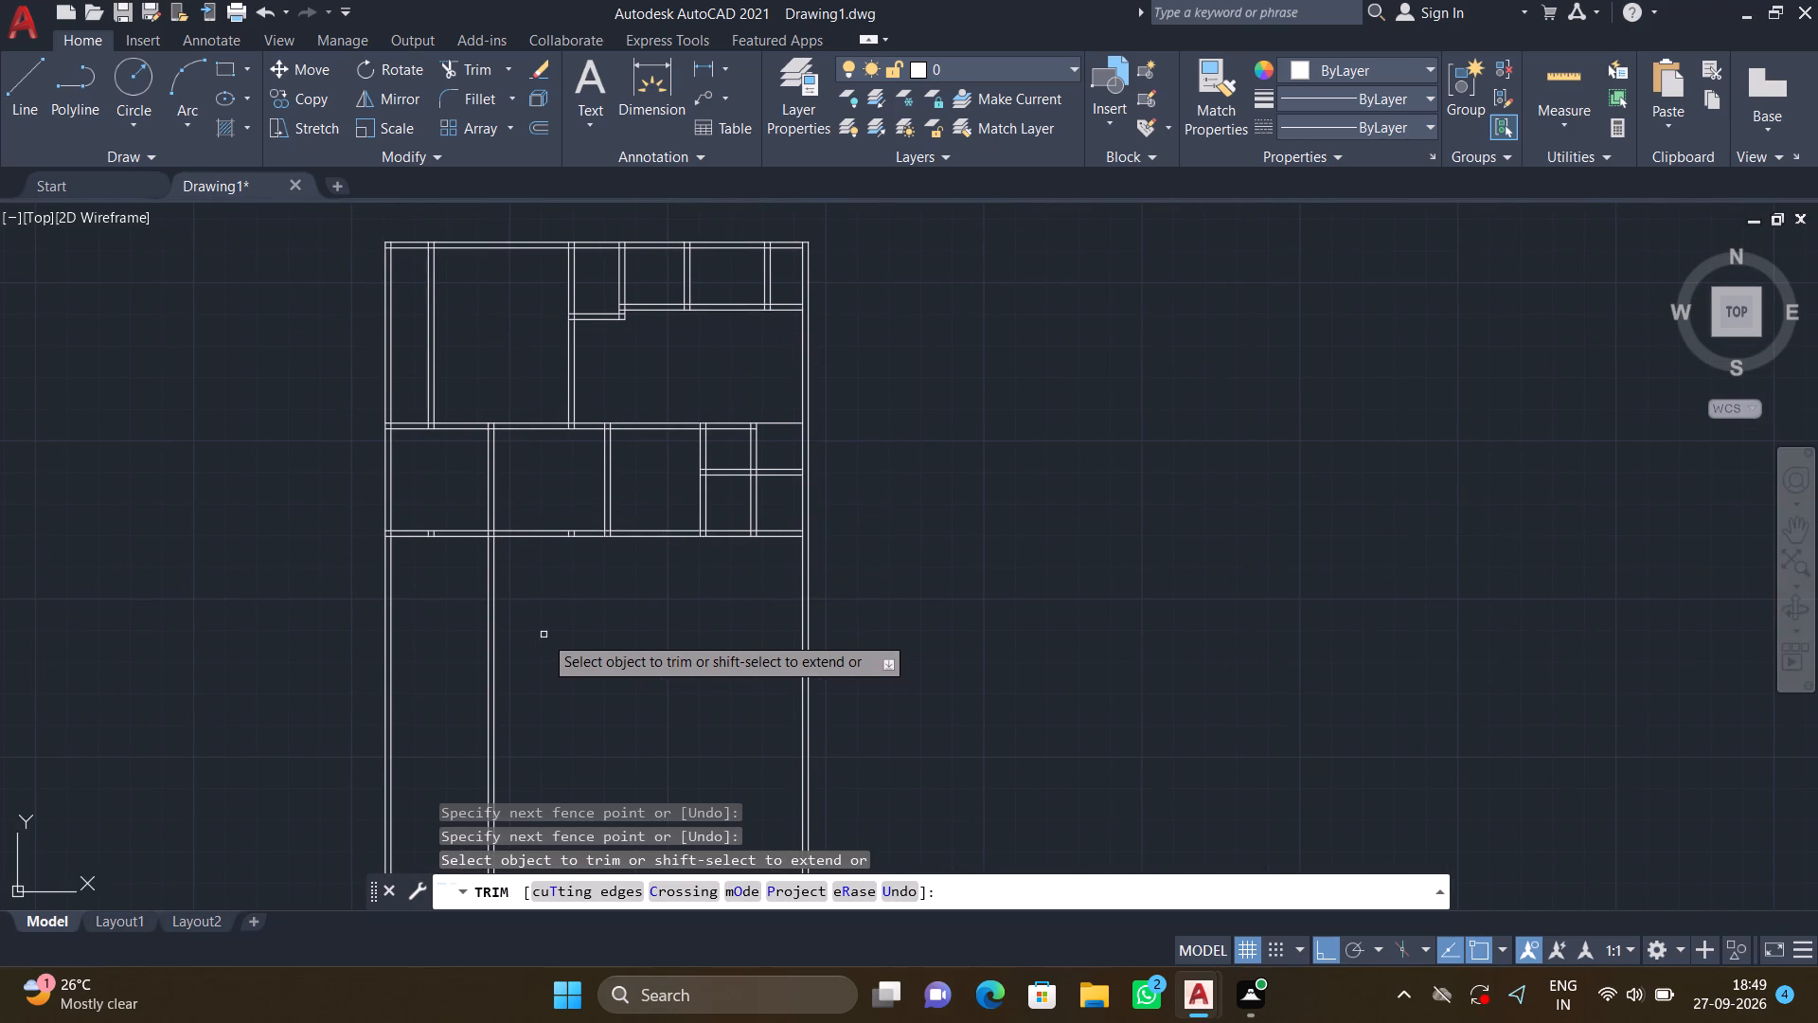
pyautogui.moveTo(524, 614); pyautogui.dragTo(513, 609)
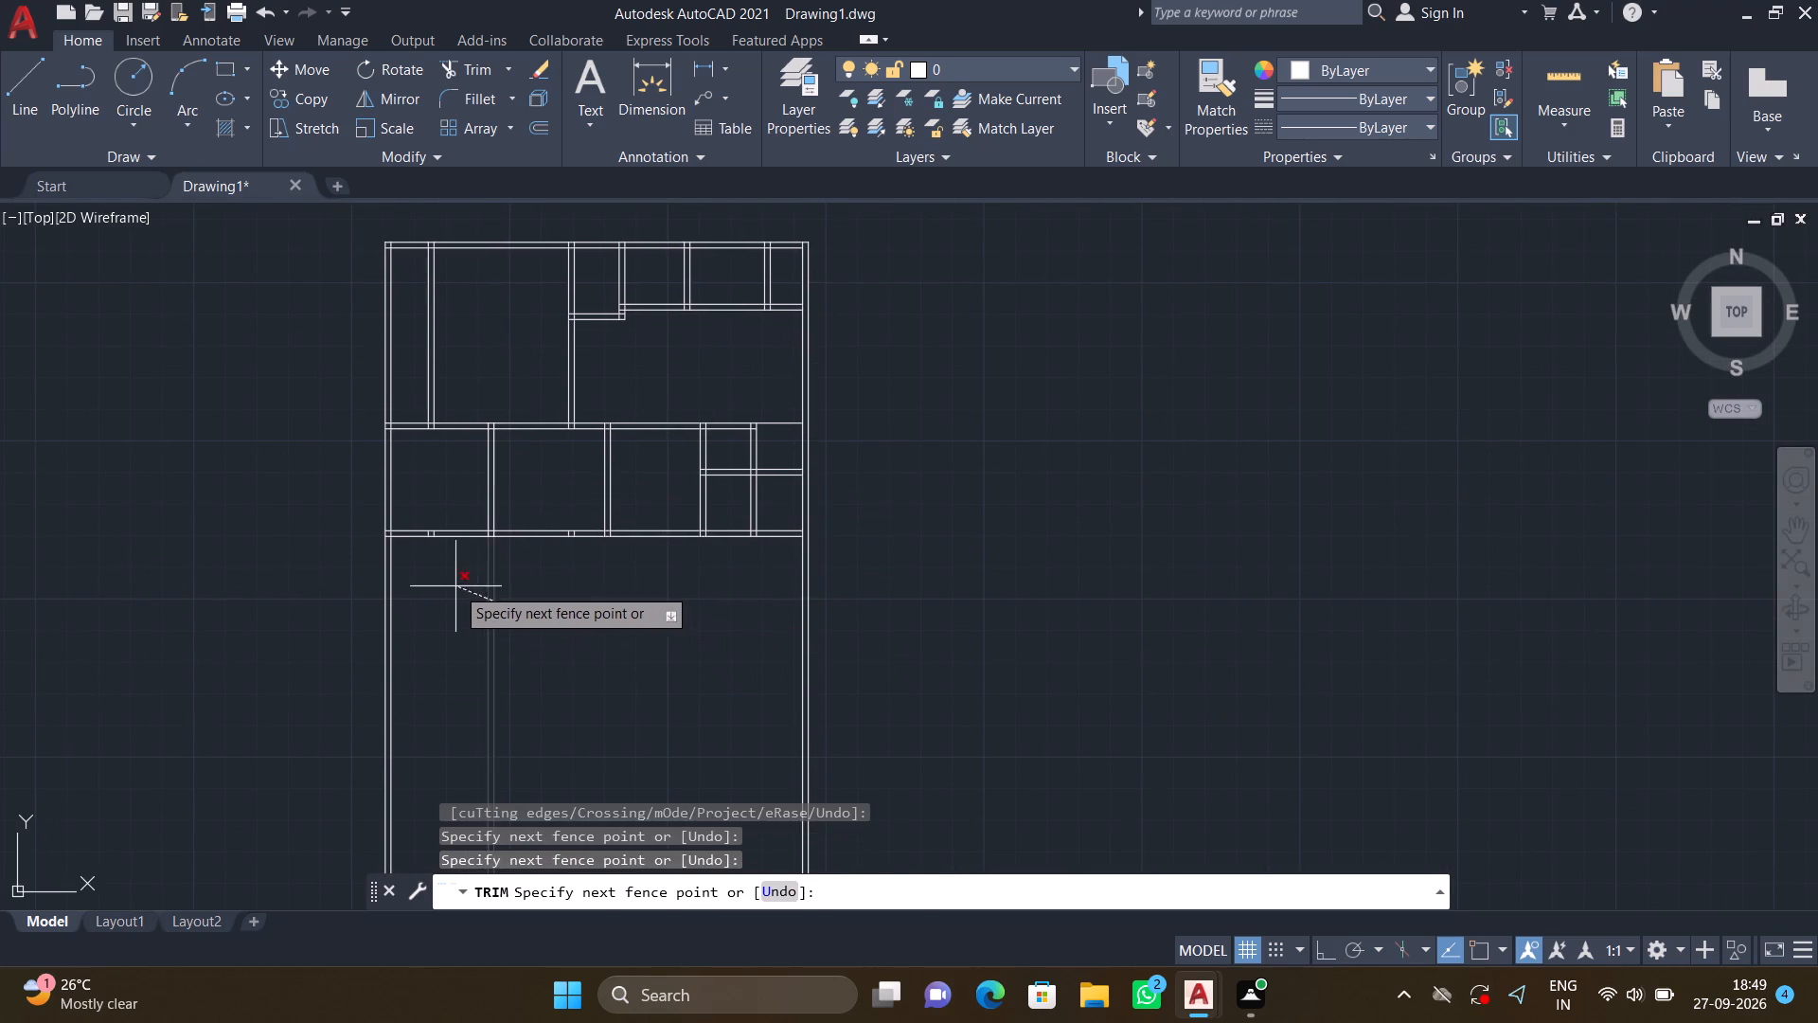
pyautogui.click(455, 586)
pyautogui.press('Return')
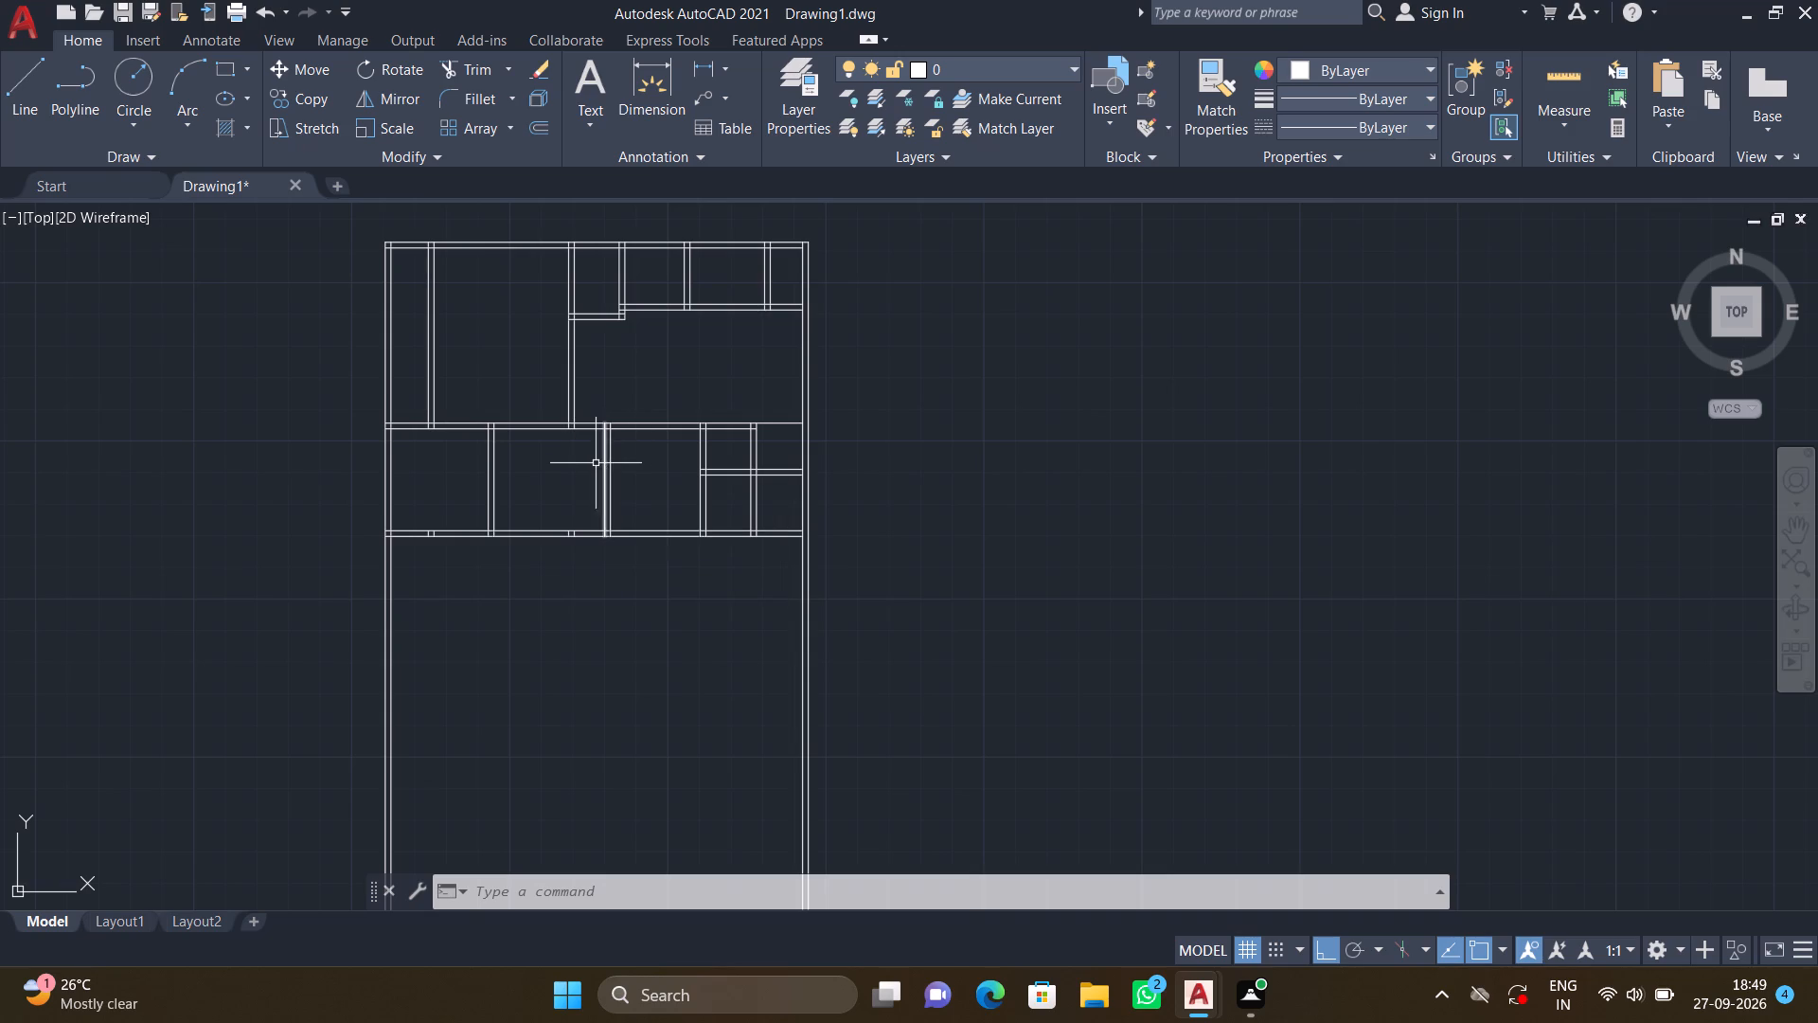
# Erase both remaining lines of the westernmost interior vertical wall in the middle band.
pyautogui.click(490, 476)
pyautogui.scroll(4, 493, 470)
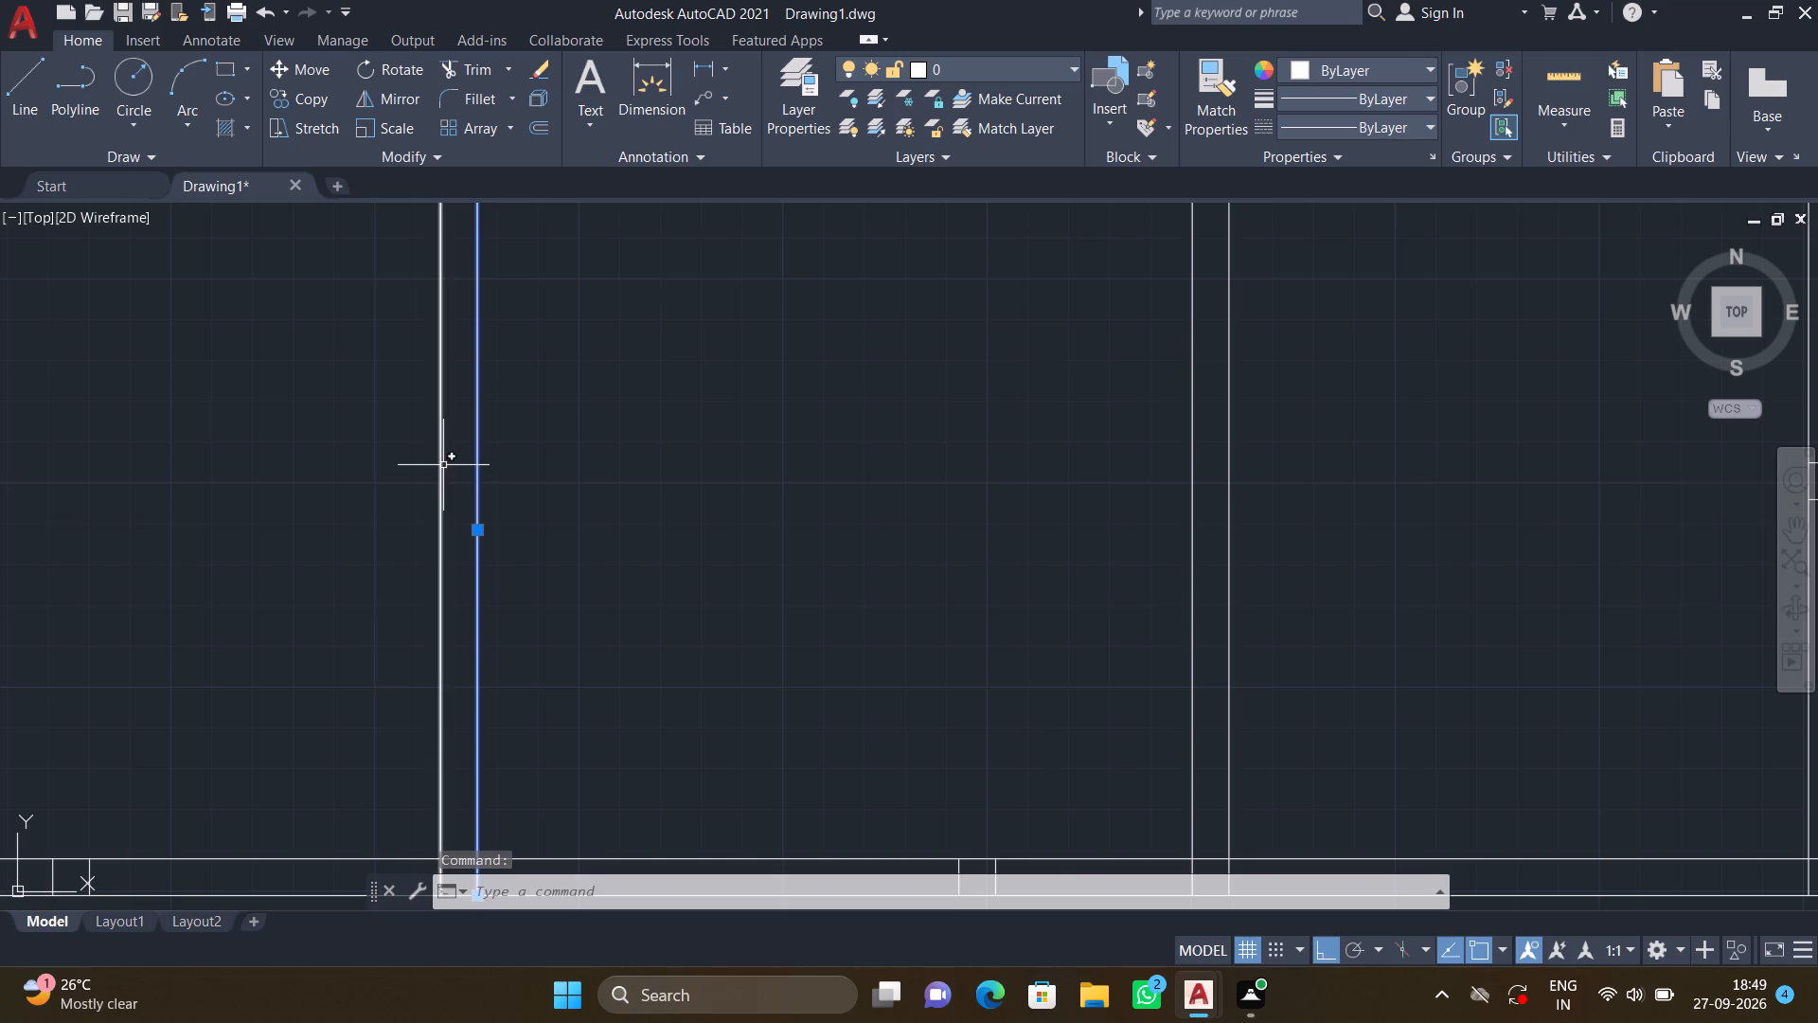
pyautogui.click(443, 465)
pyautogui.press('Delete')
# Erase both lines of the vertical wall directly west of the small east rooms' bounding wall in the middle band.
pyautogui.scroll(-4, 571, 436)
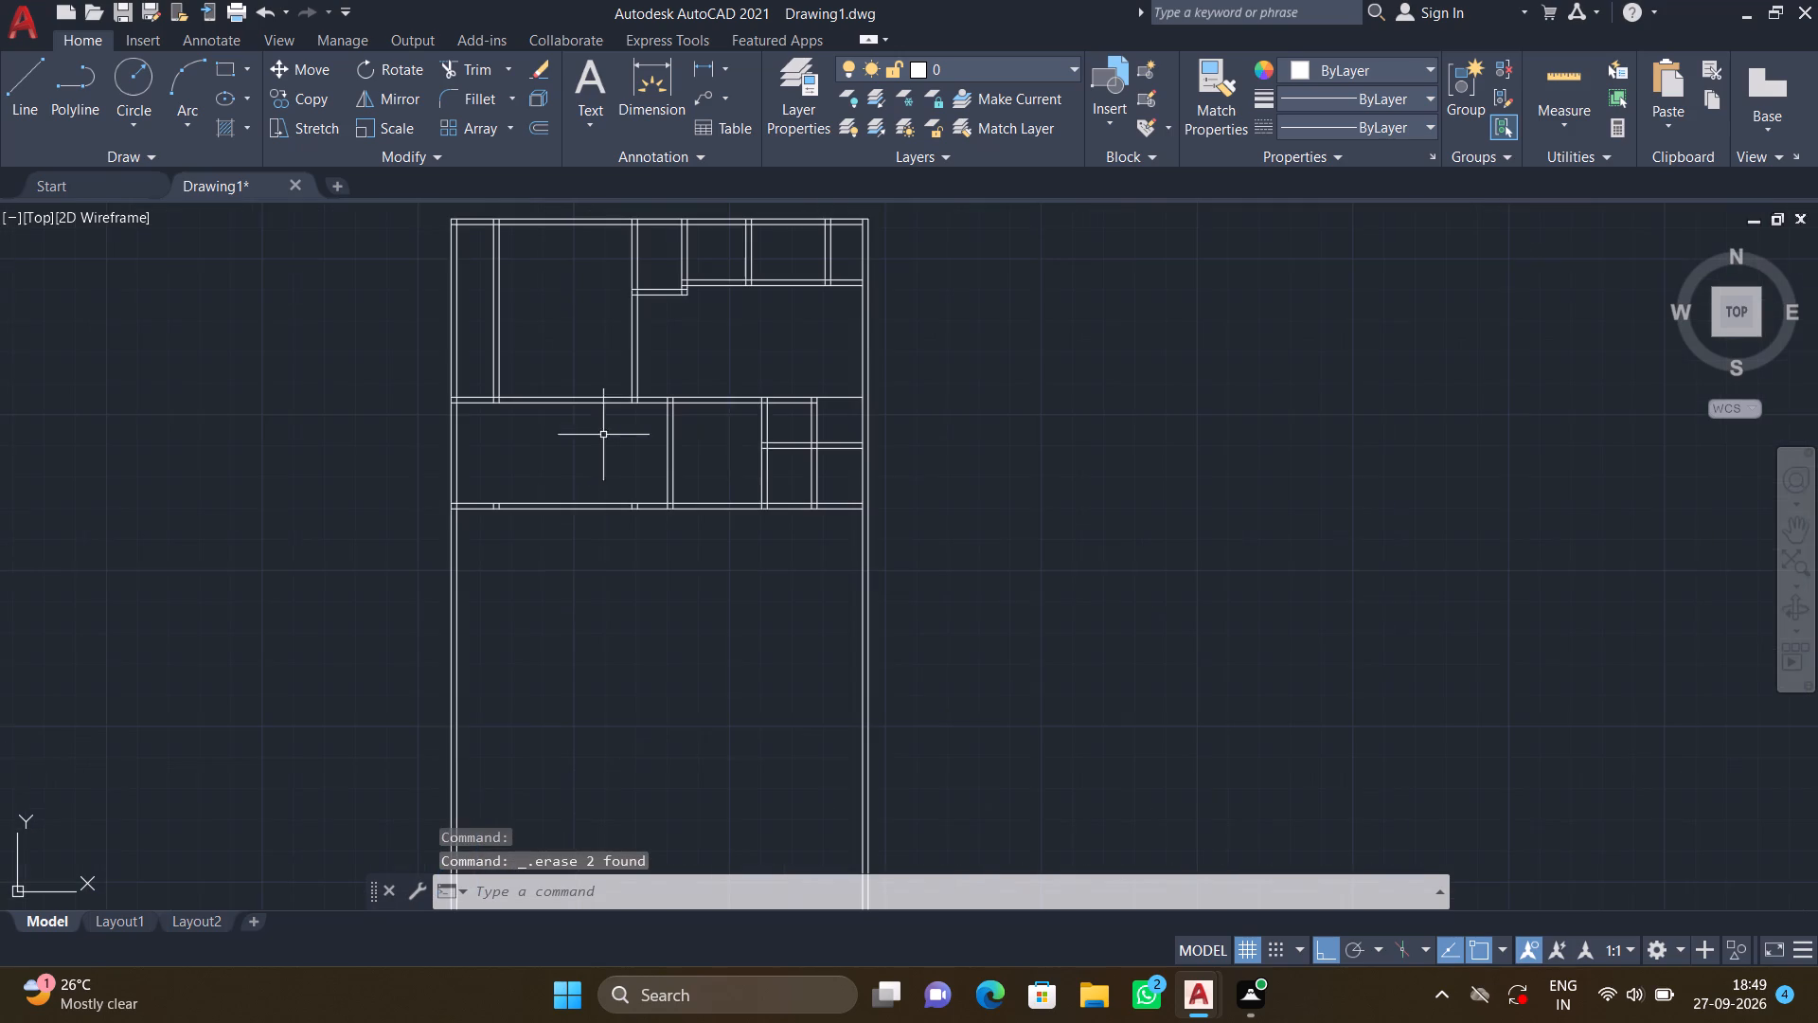
pyautogui.scroll(4, 672, 447)
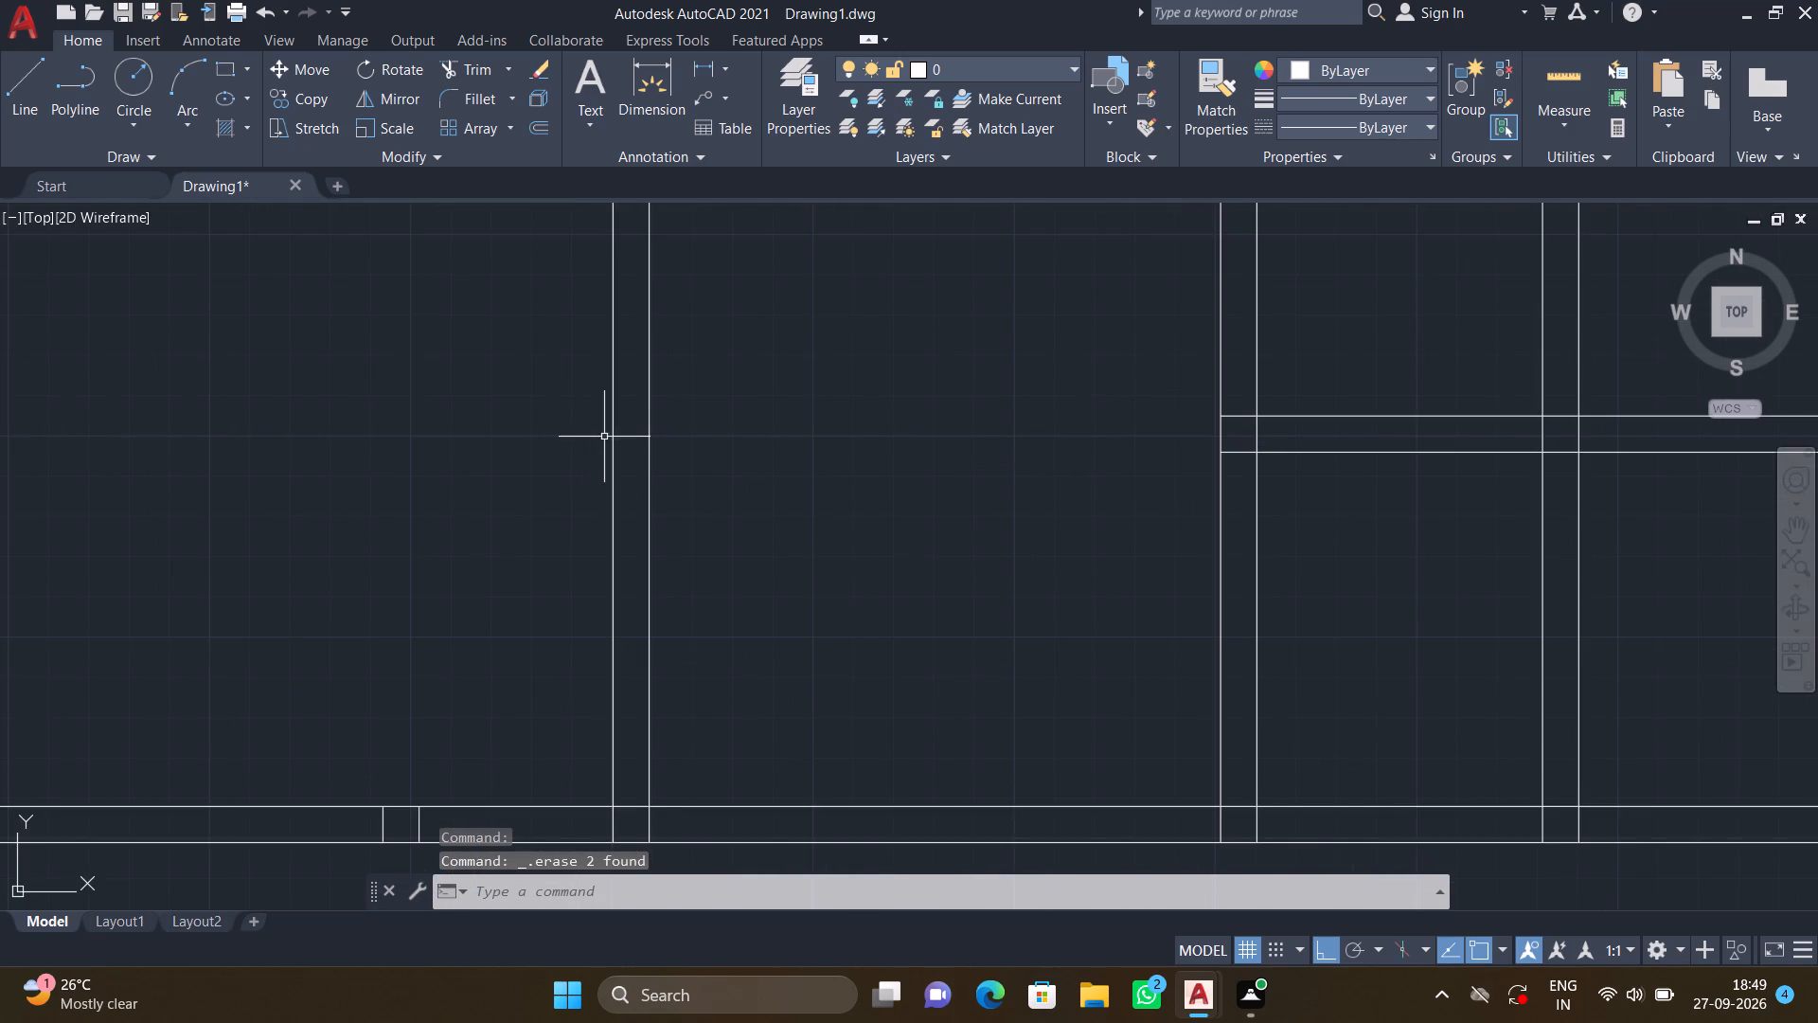
pyautogui.click(611, 433)
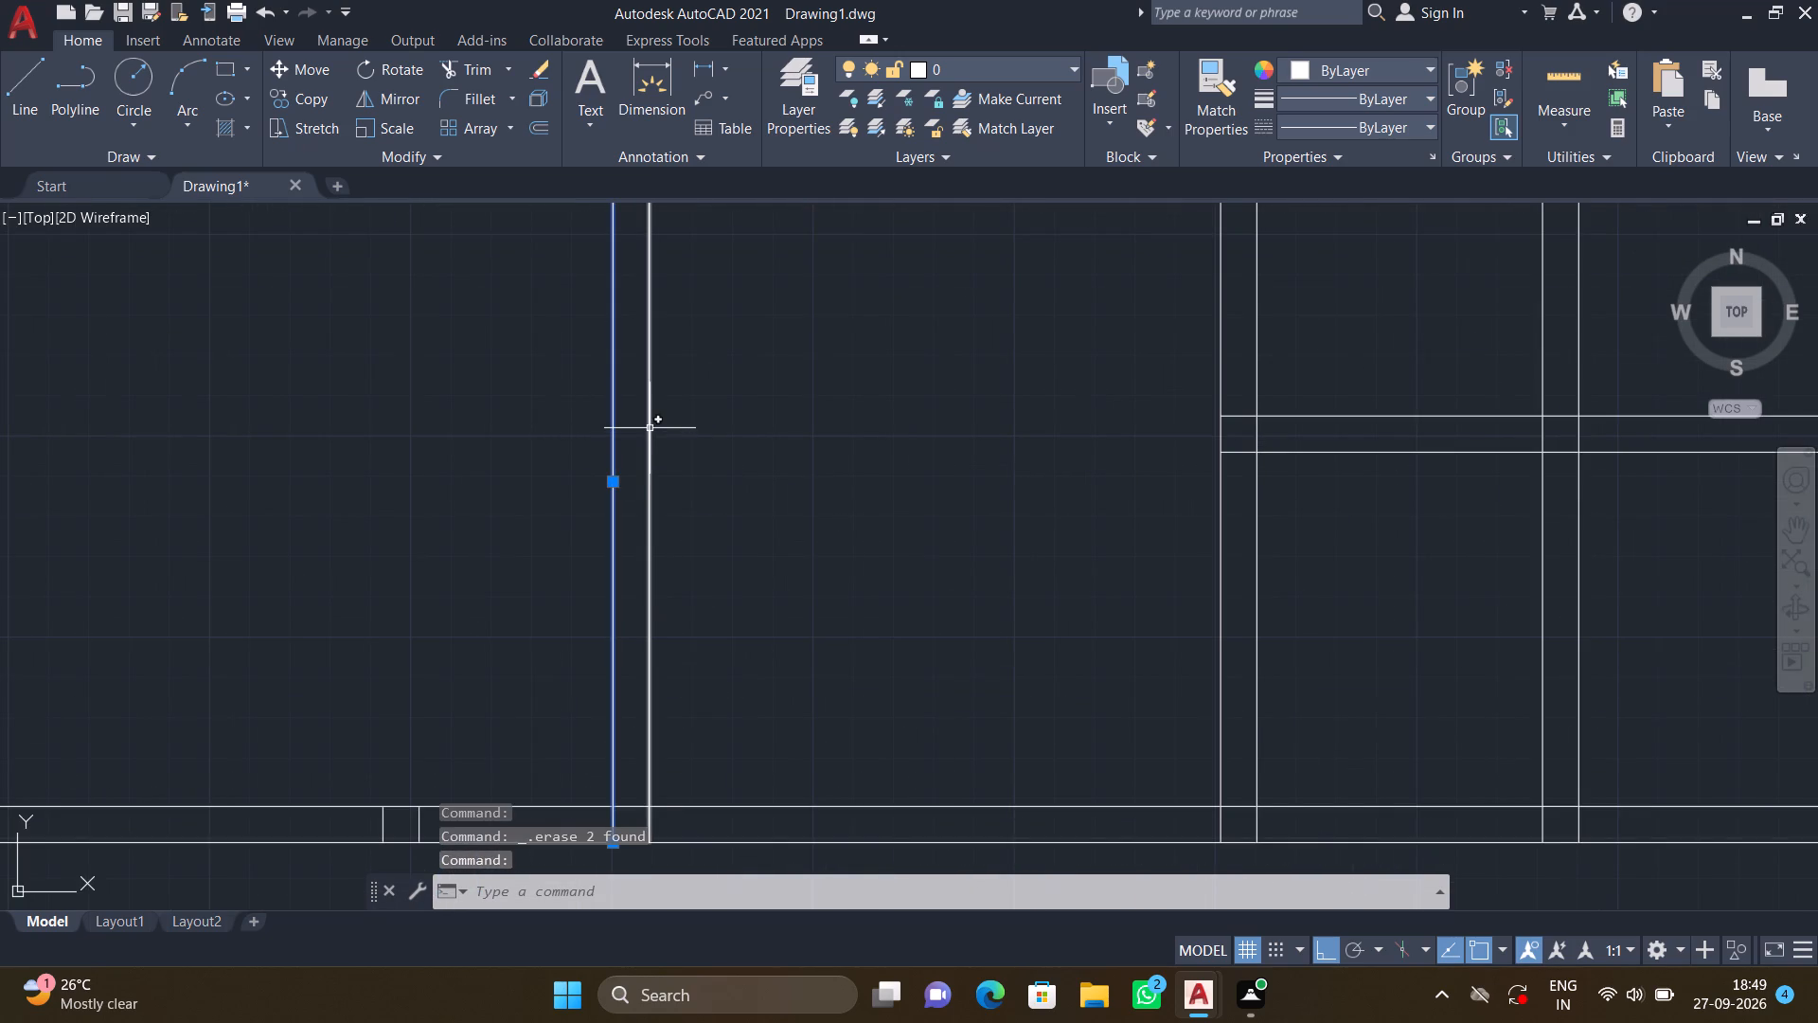
pyautogui.click(651, 428)
pyautogui.press('Delete')
# Draw a vertical line about 13'-5" long across the middle band between its two horizontal walls, slightly west of the wall above.
pyautogui.scroll(-3, 563, 425)
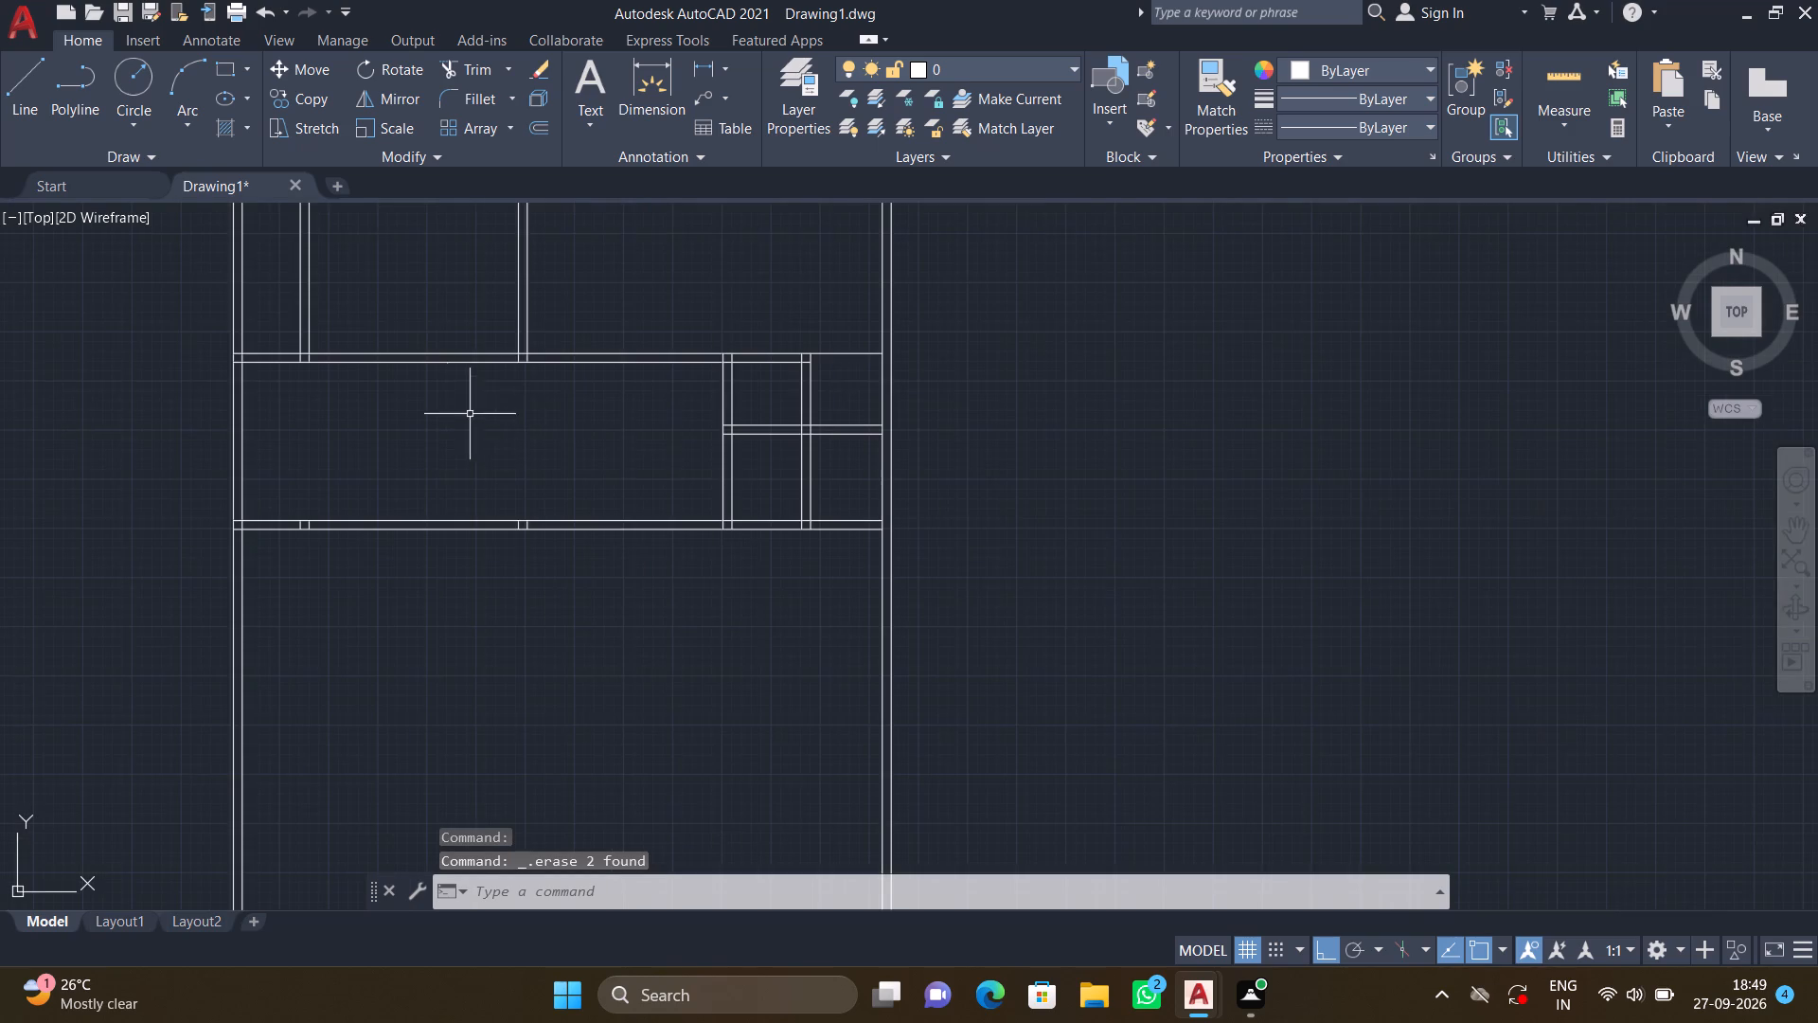
pyautogui.moveTo(486, 431); pyautogui.dragTo(525, 435, button='middle')
pyautogui.scroll(2, 508, 395)
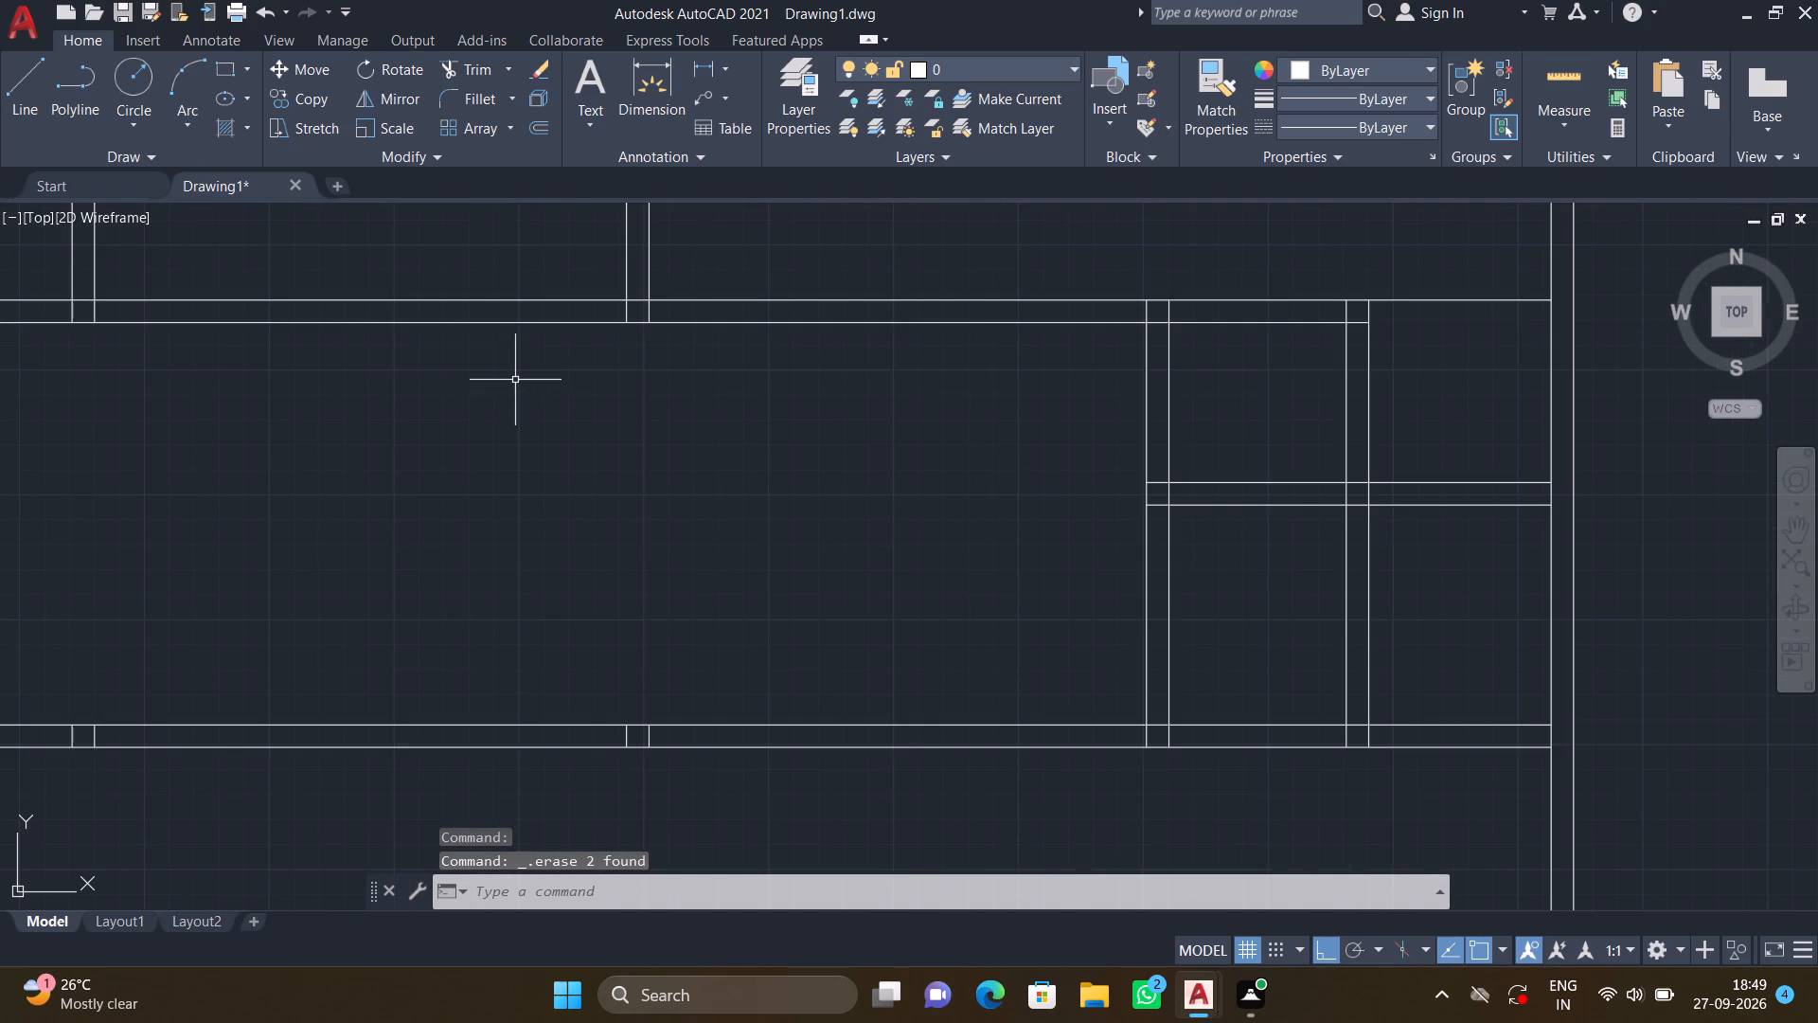
pyautogui.press('l')
pyautogui.press('Return')
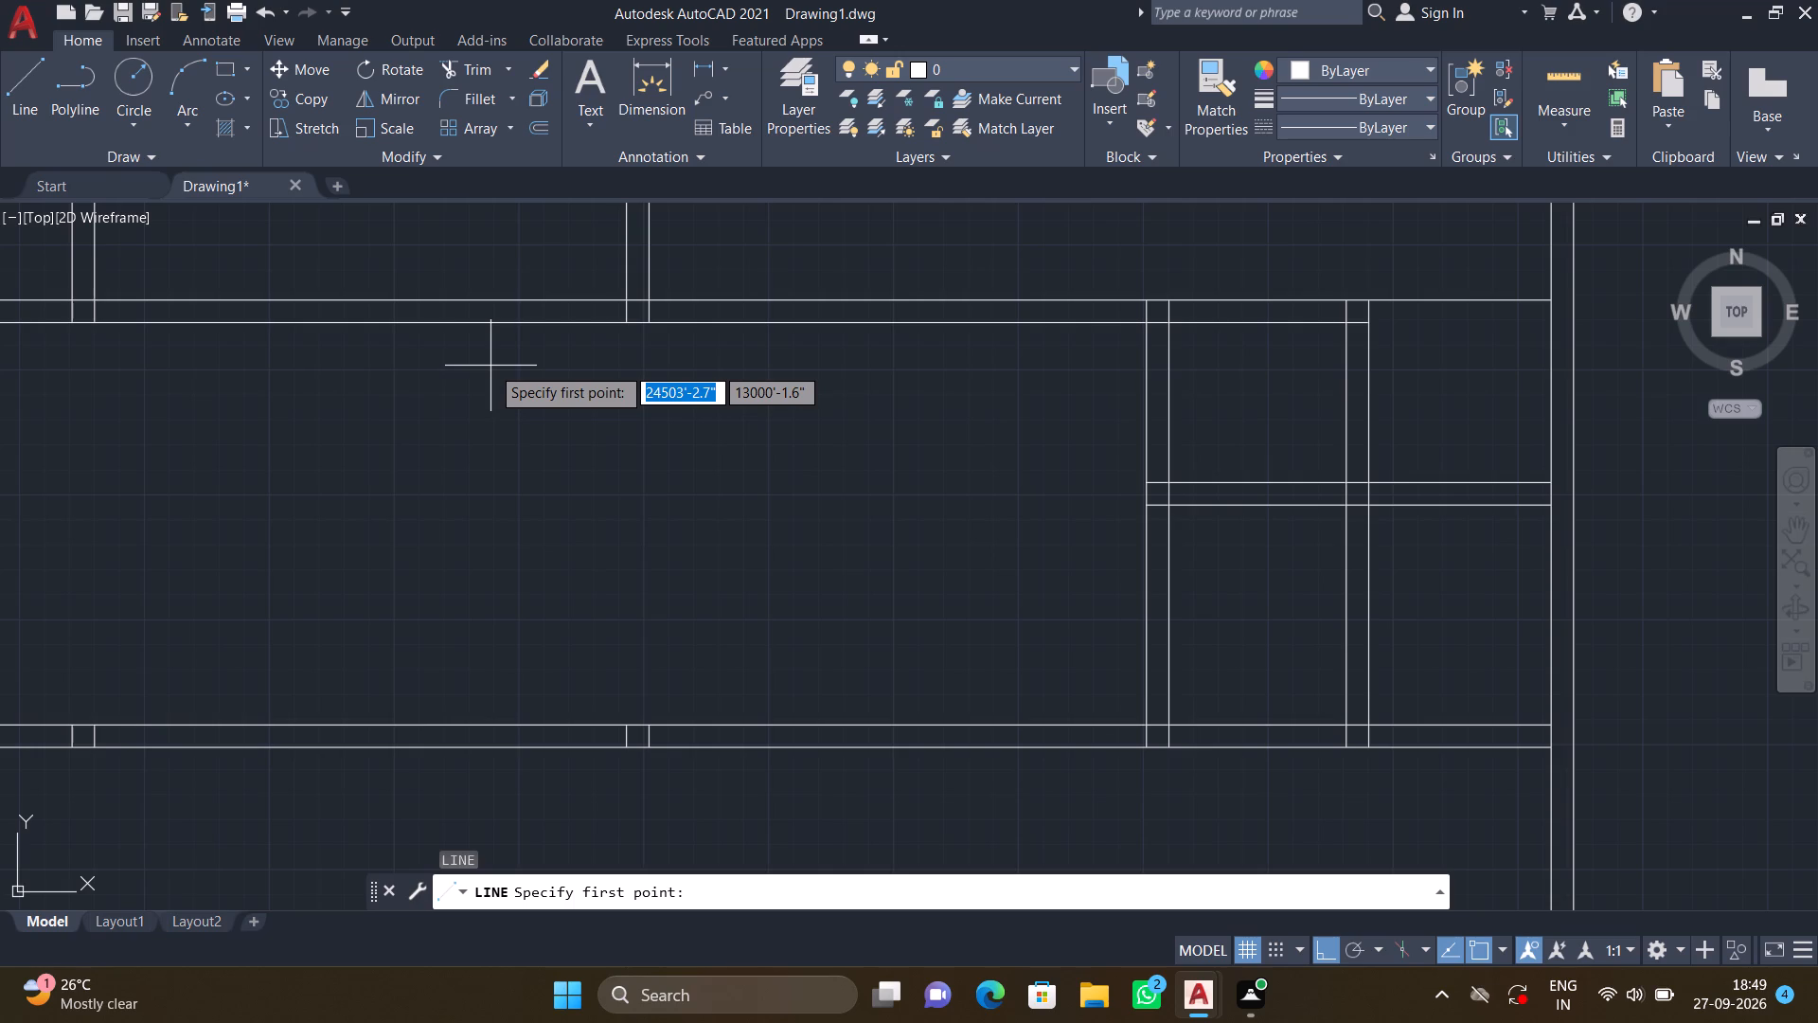
pyautogui.scroll(-2, 491, 358)
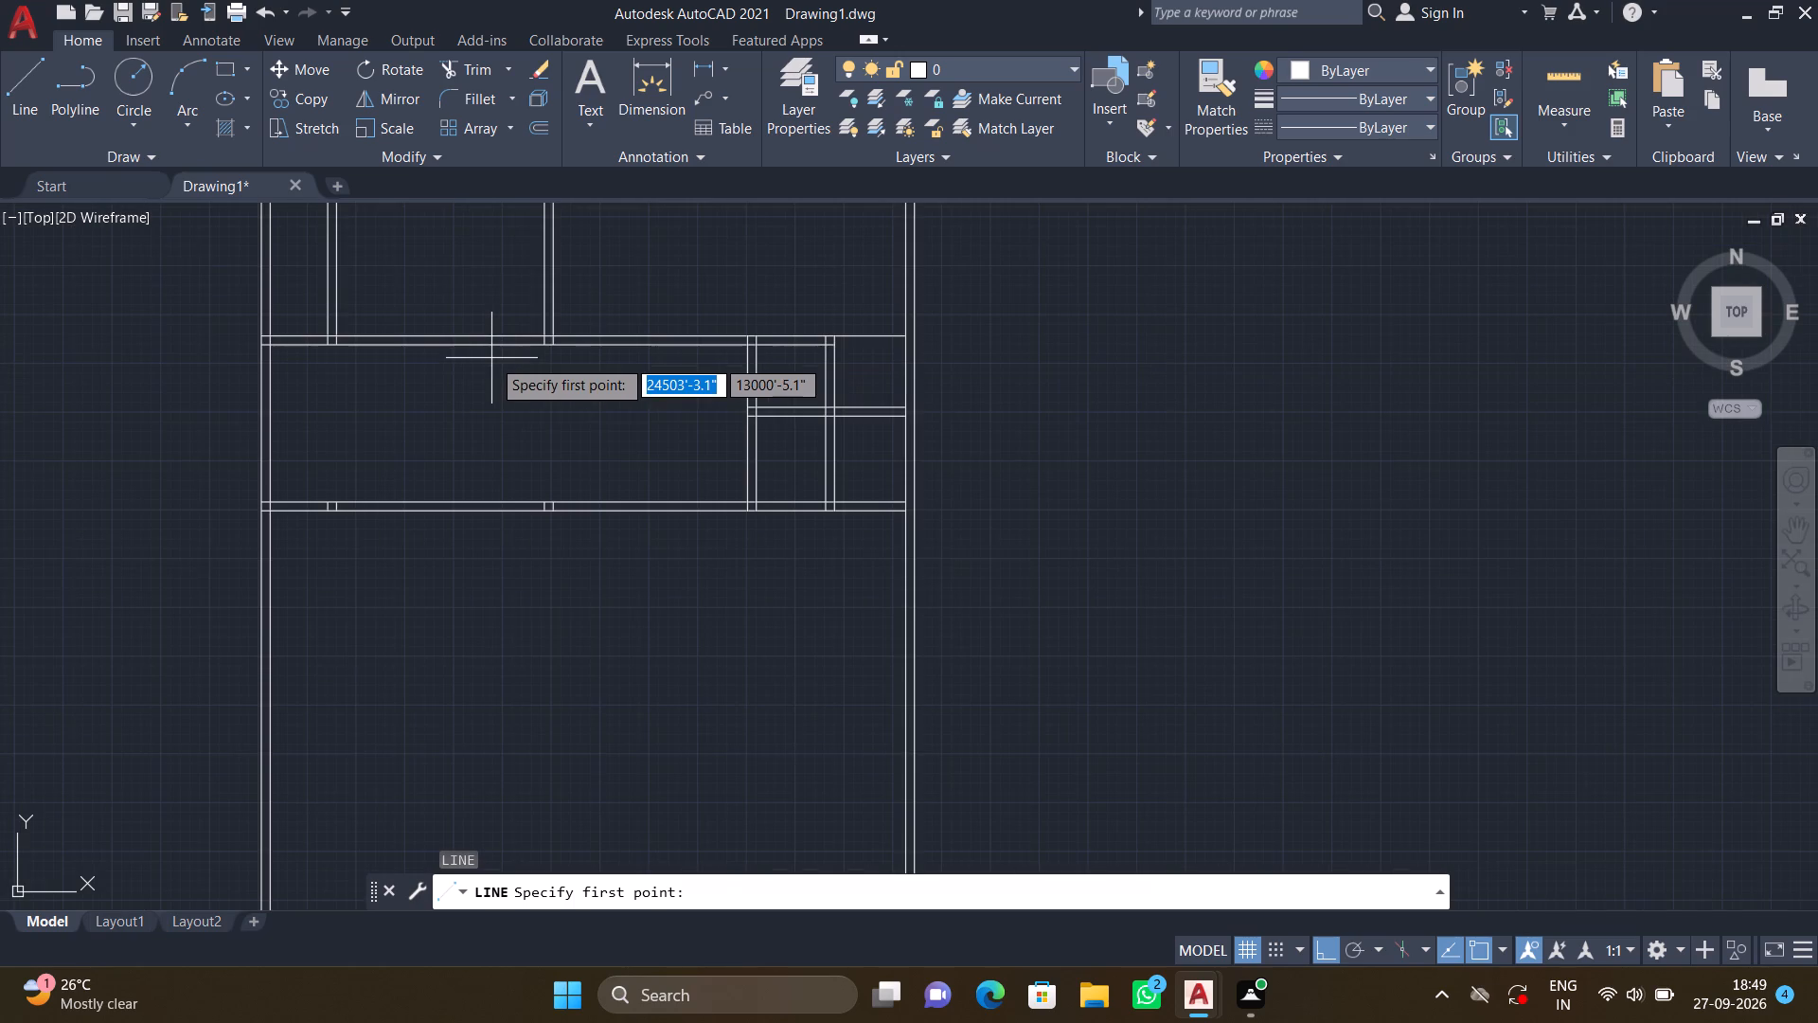
pyautogui.moveTo(517, 400); pyautogui.dragTo(597, 491, button='middle')
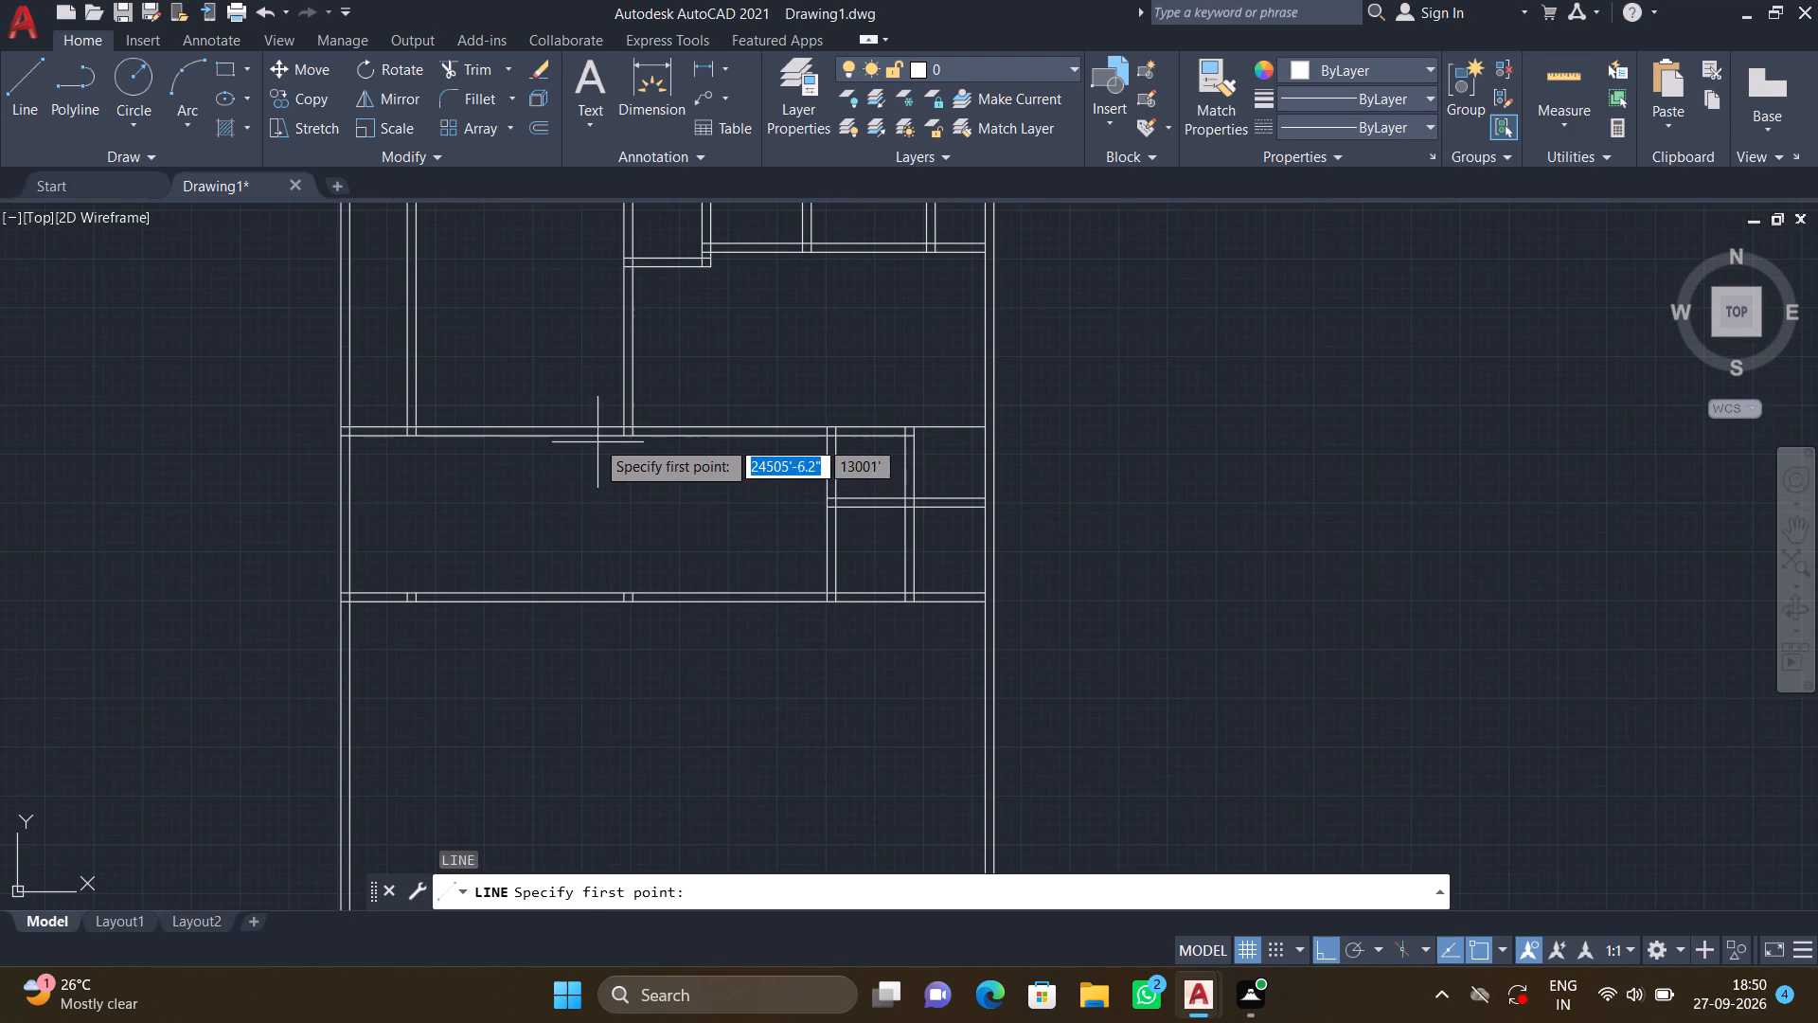
pyautogui.scroll(2, 594, 439)
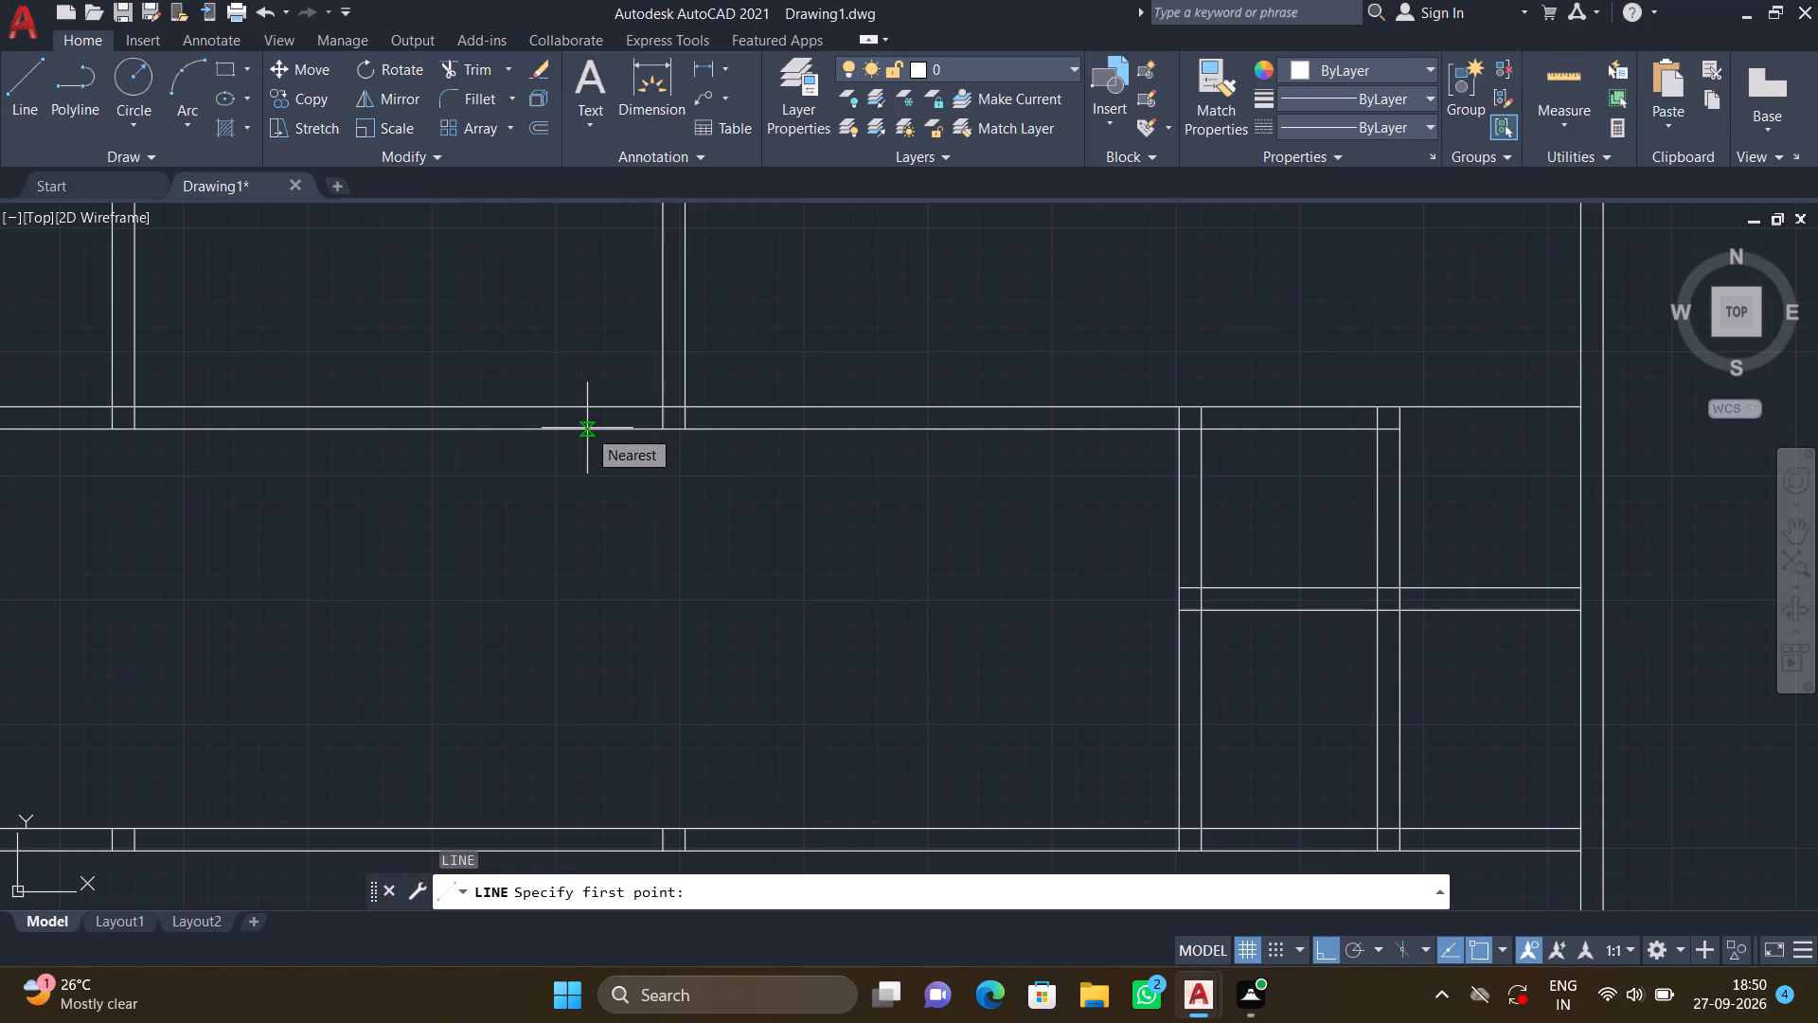
pyautogui.click(579, 429)
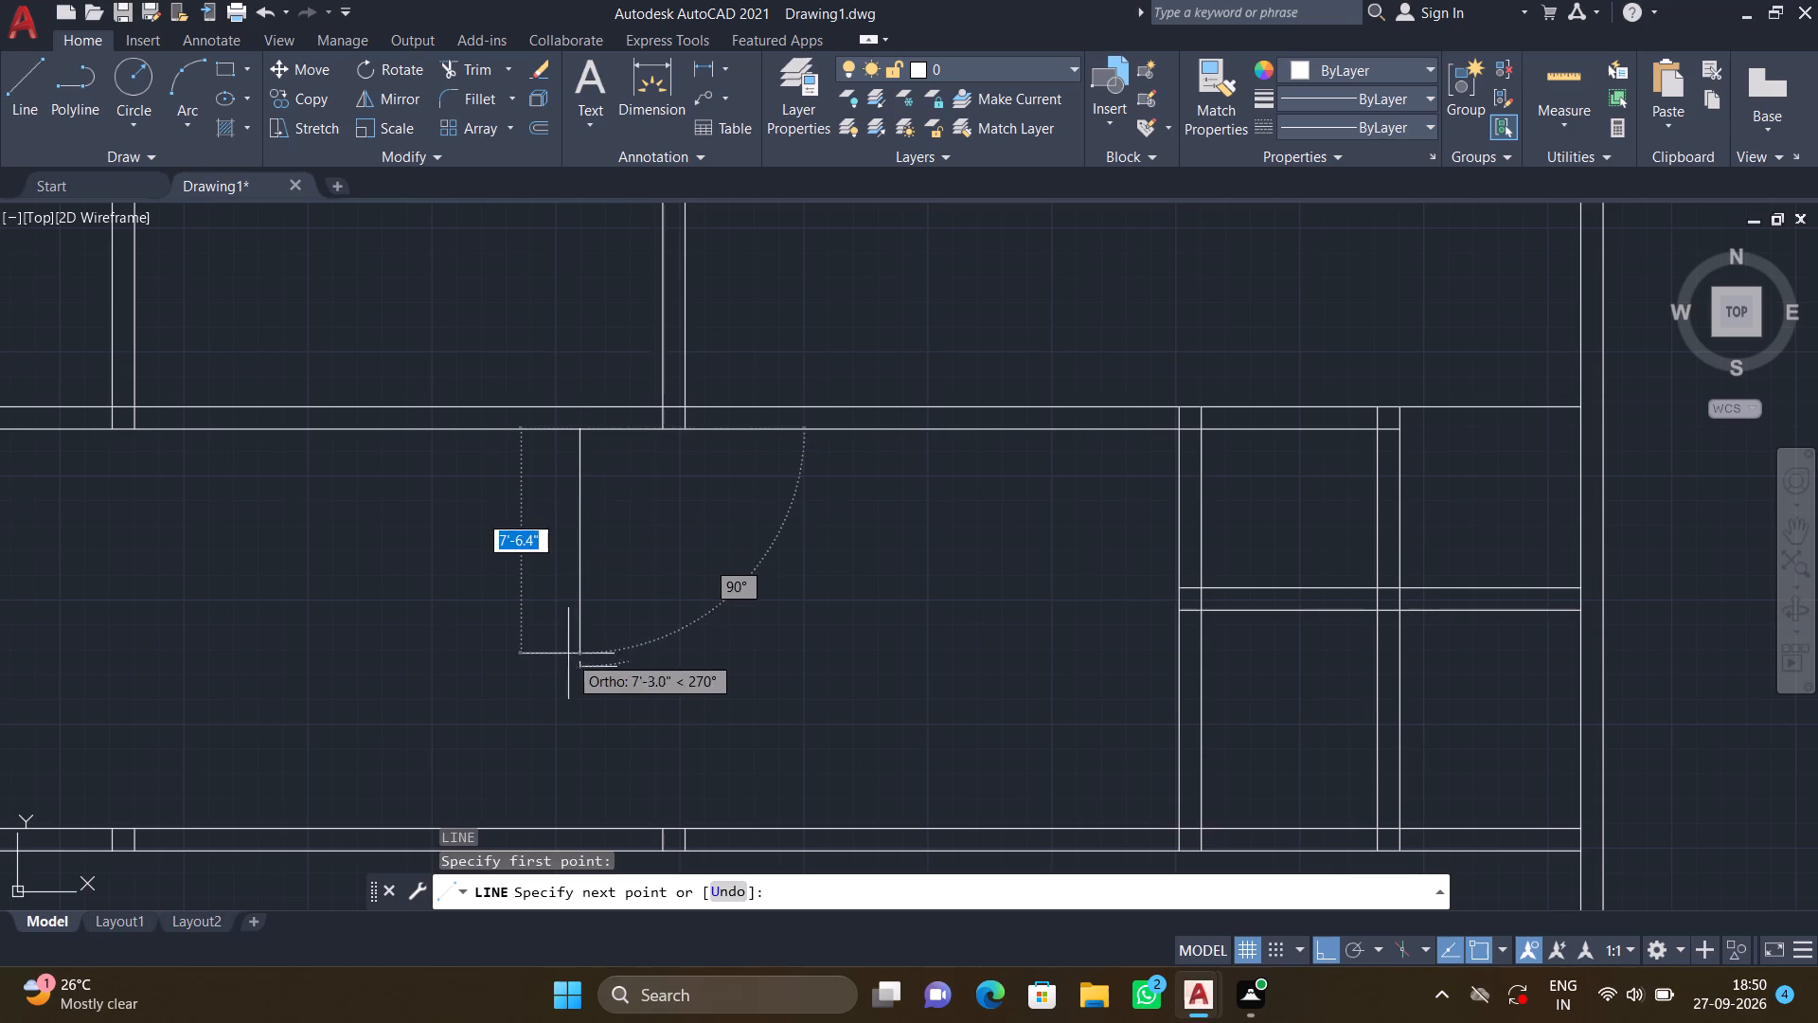
pyautogui.moveTo(575, 715); pyautogui.dragTo(575, 611, button='middle')
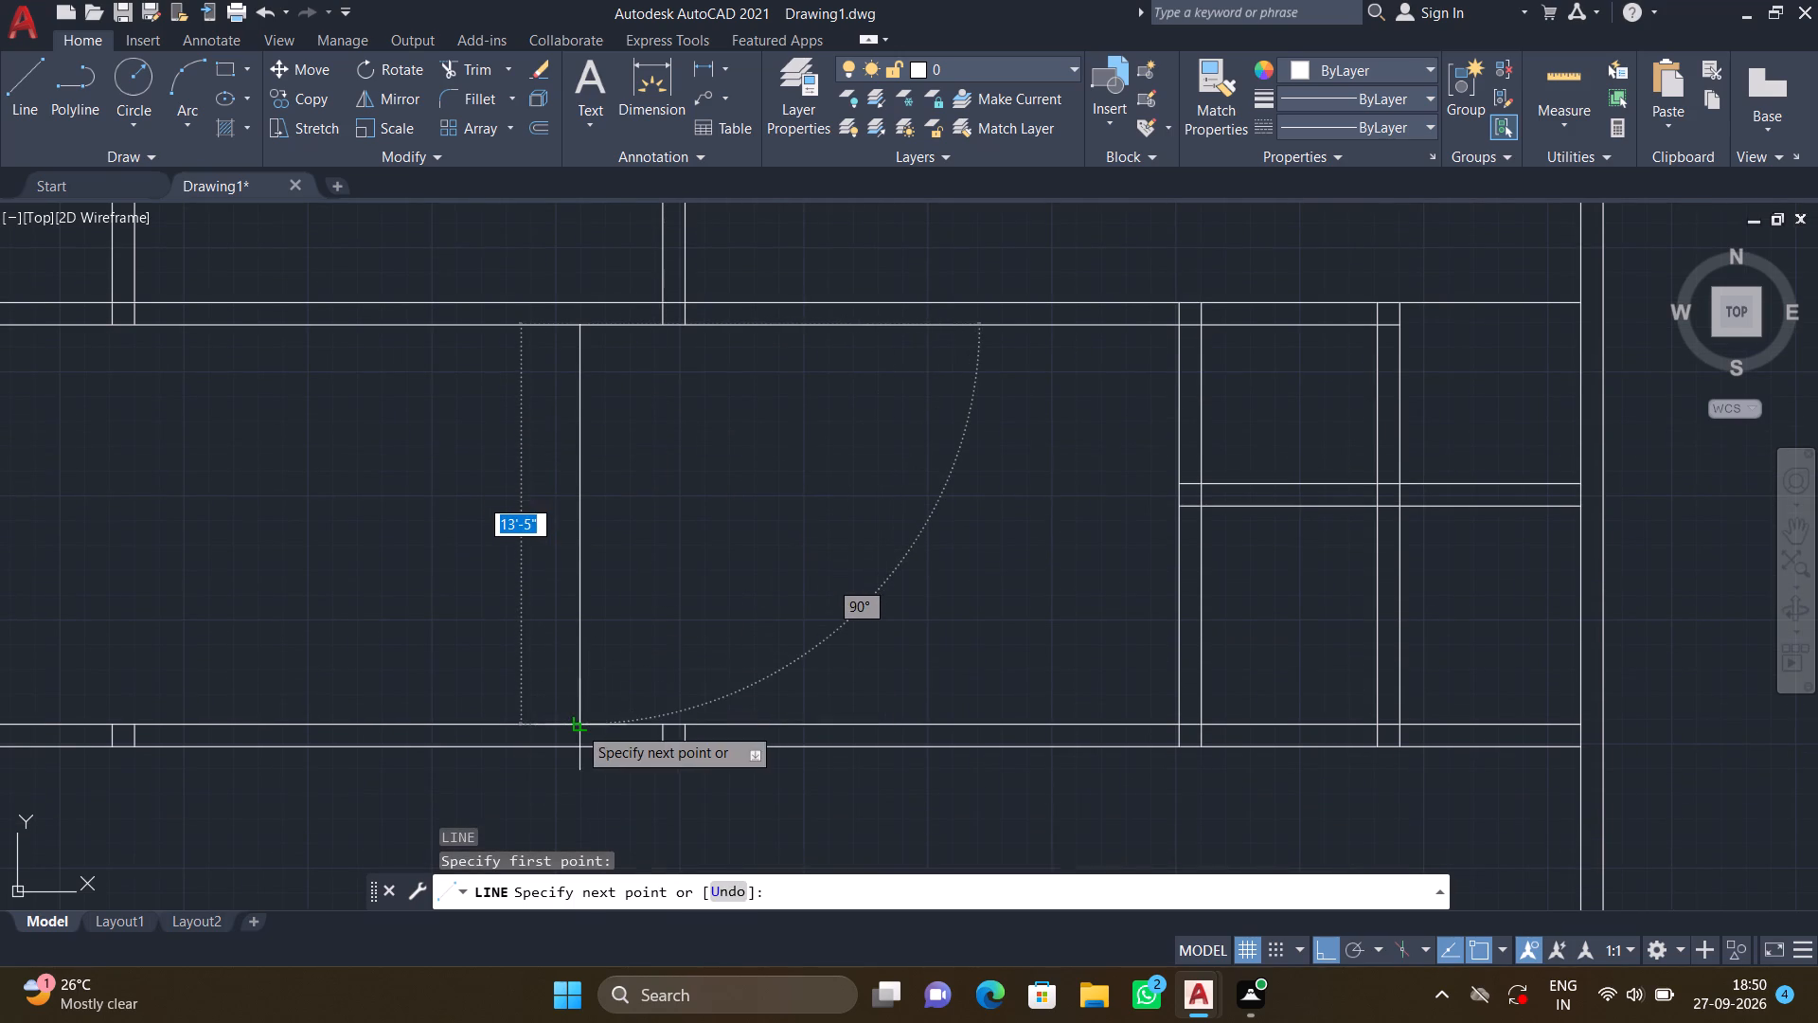
pyautogui.click(576, 723)
pyautogui.press('Return')
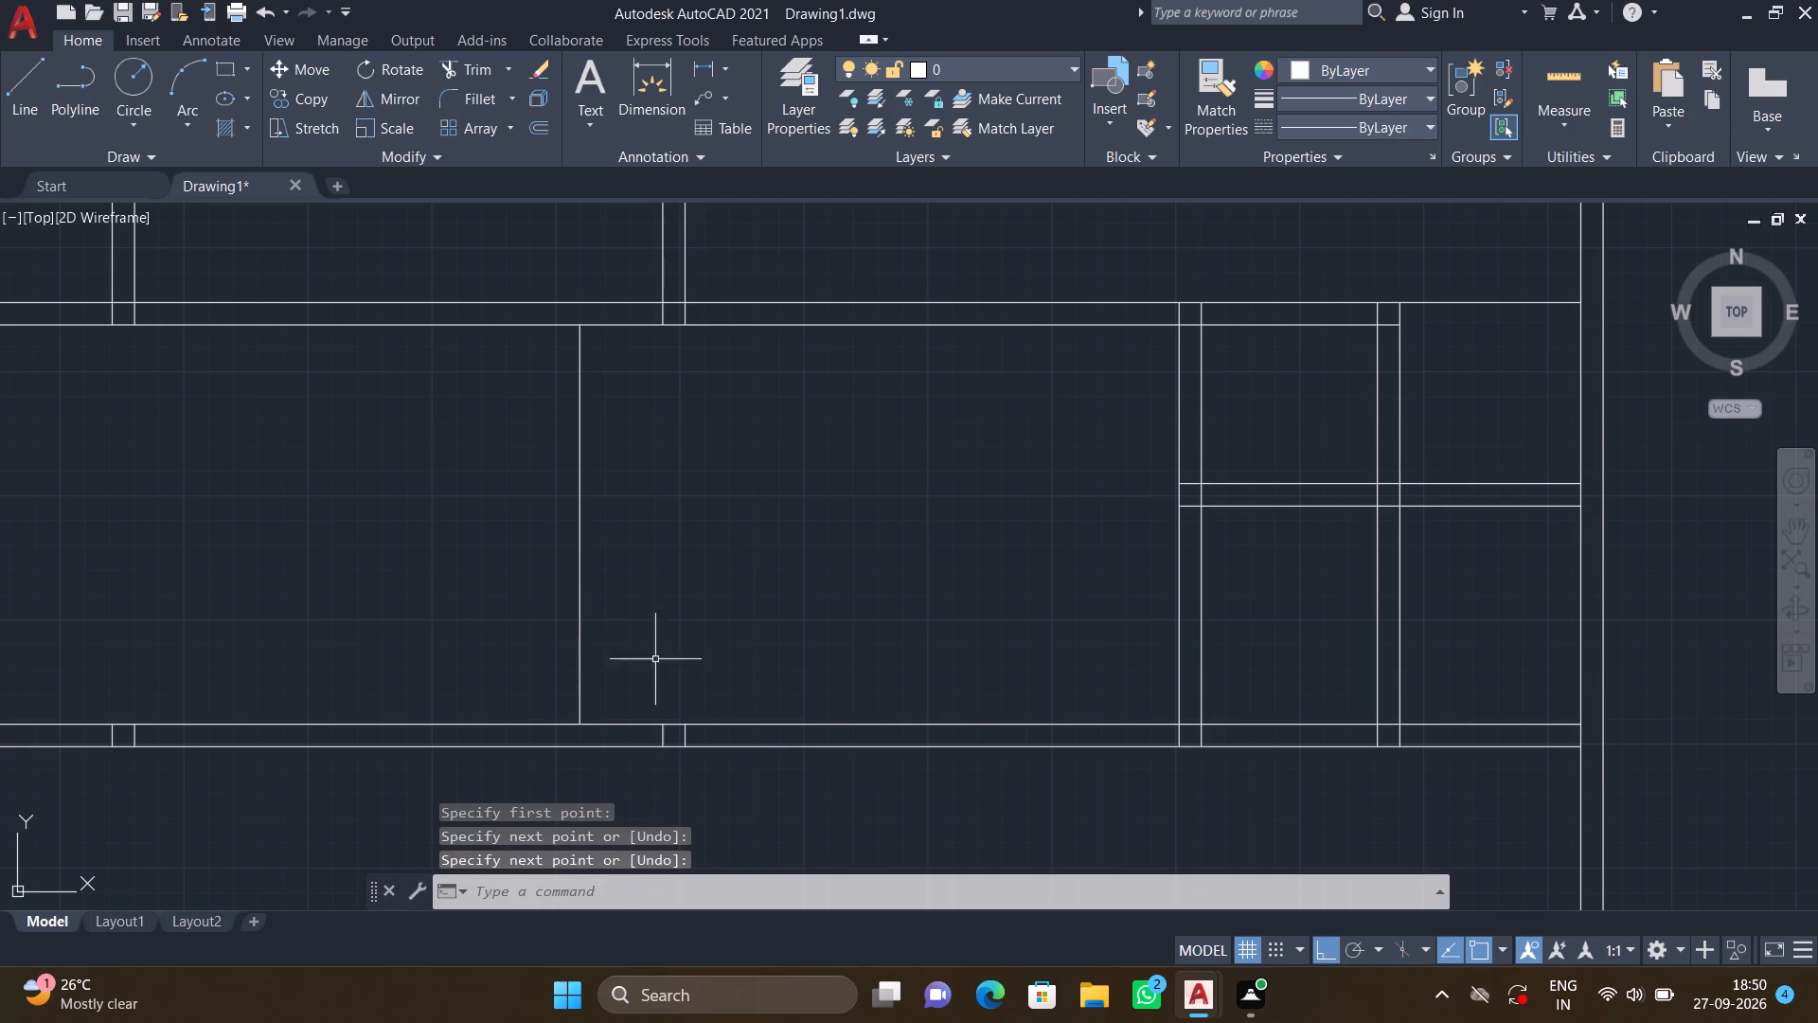
# Erase the two pairs of leftover short vertical stubs inside the middle band's lower horizontal wall.
pyautogui.scroll(2, 660, 735)
pyautogui.click(660, 735)
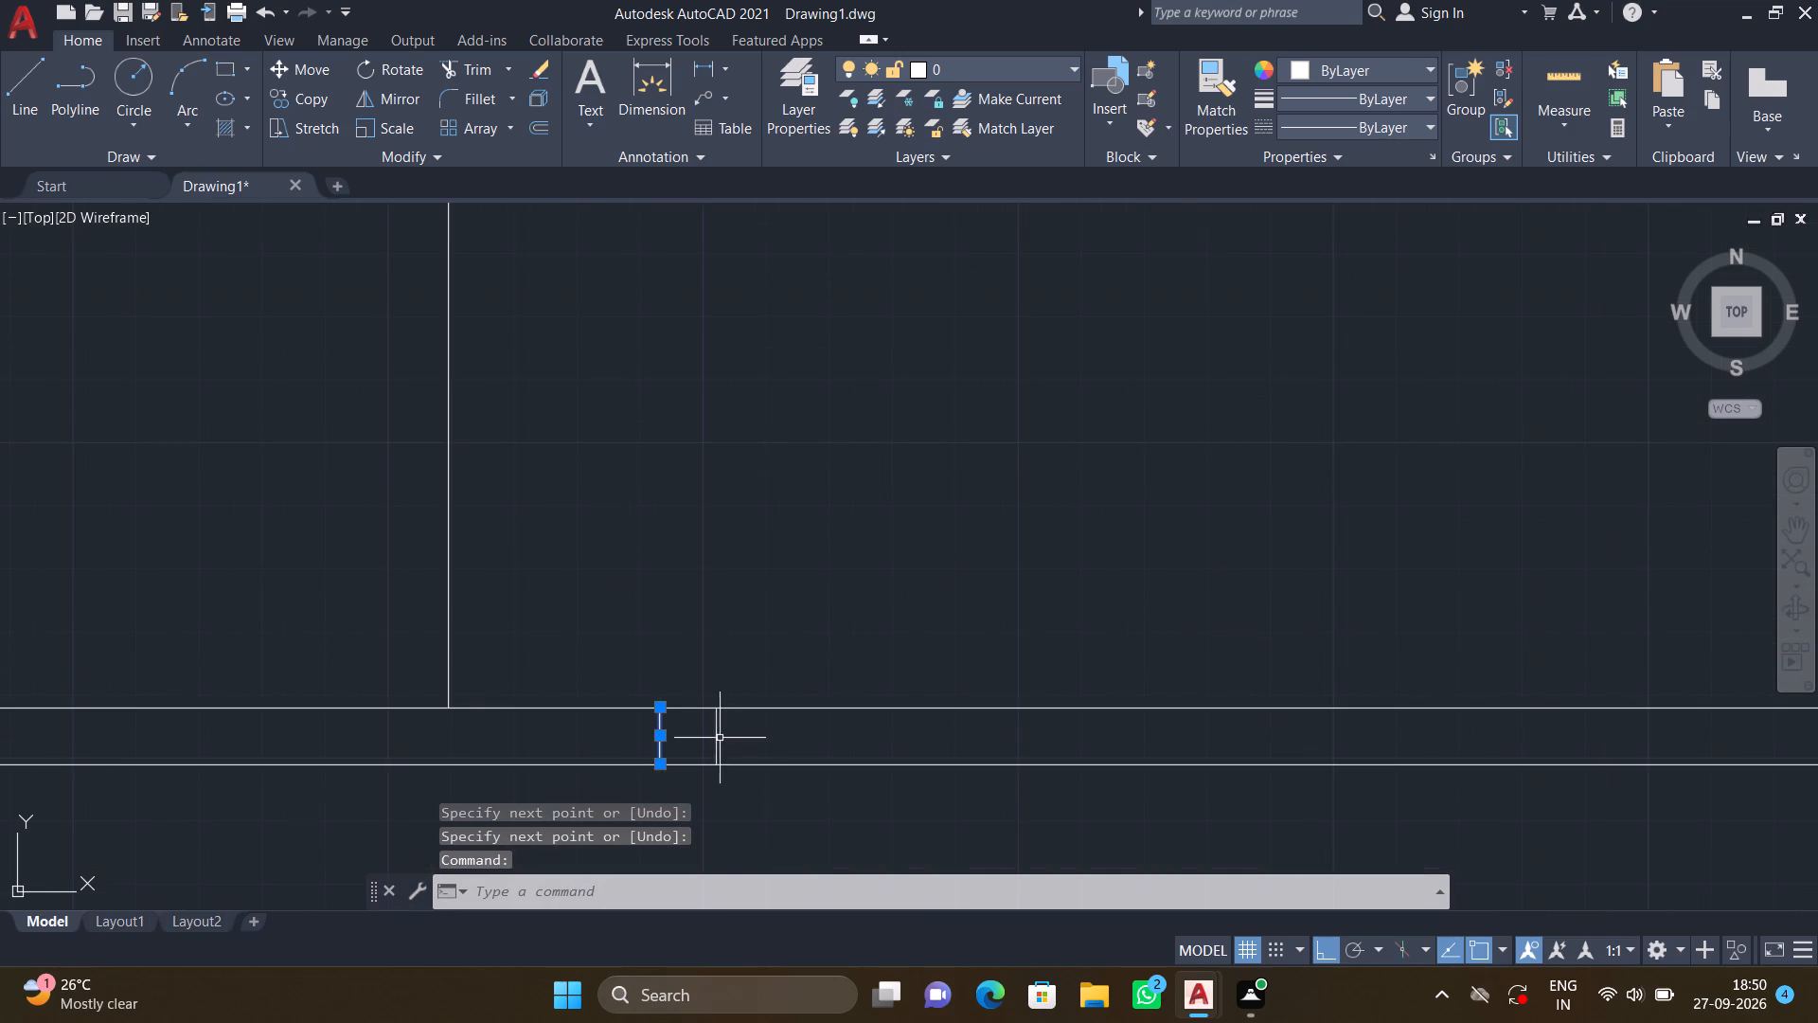
pyautogui.click(718, 736)
pyautogui.press('Delete')
pyautogui.scroll(-1, 401, 712)
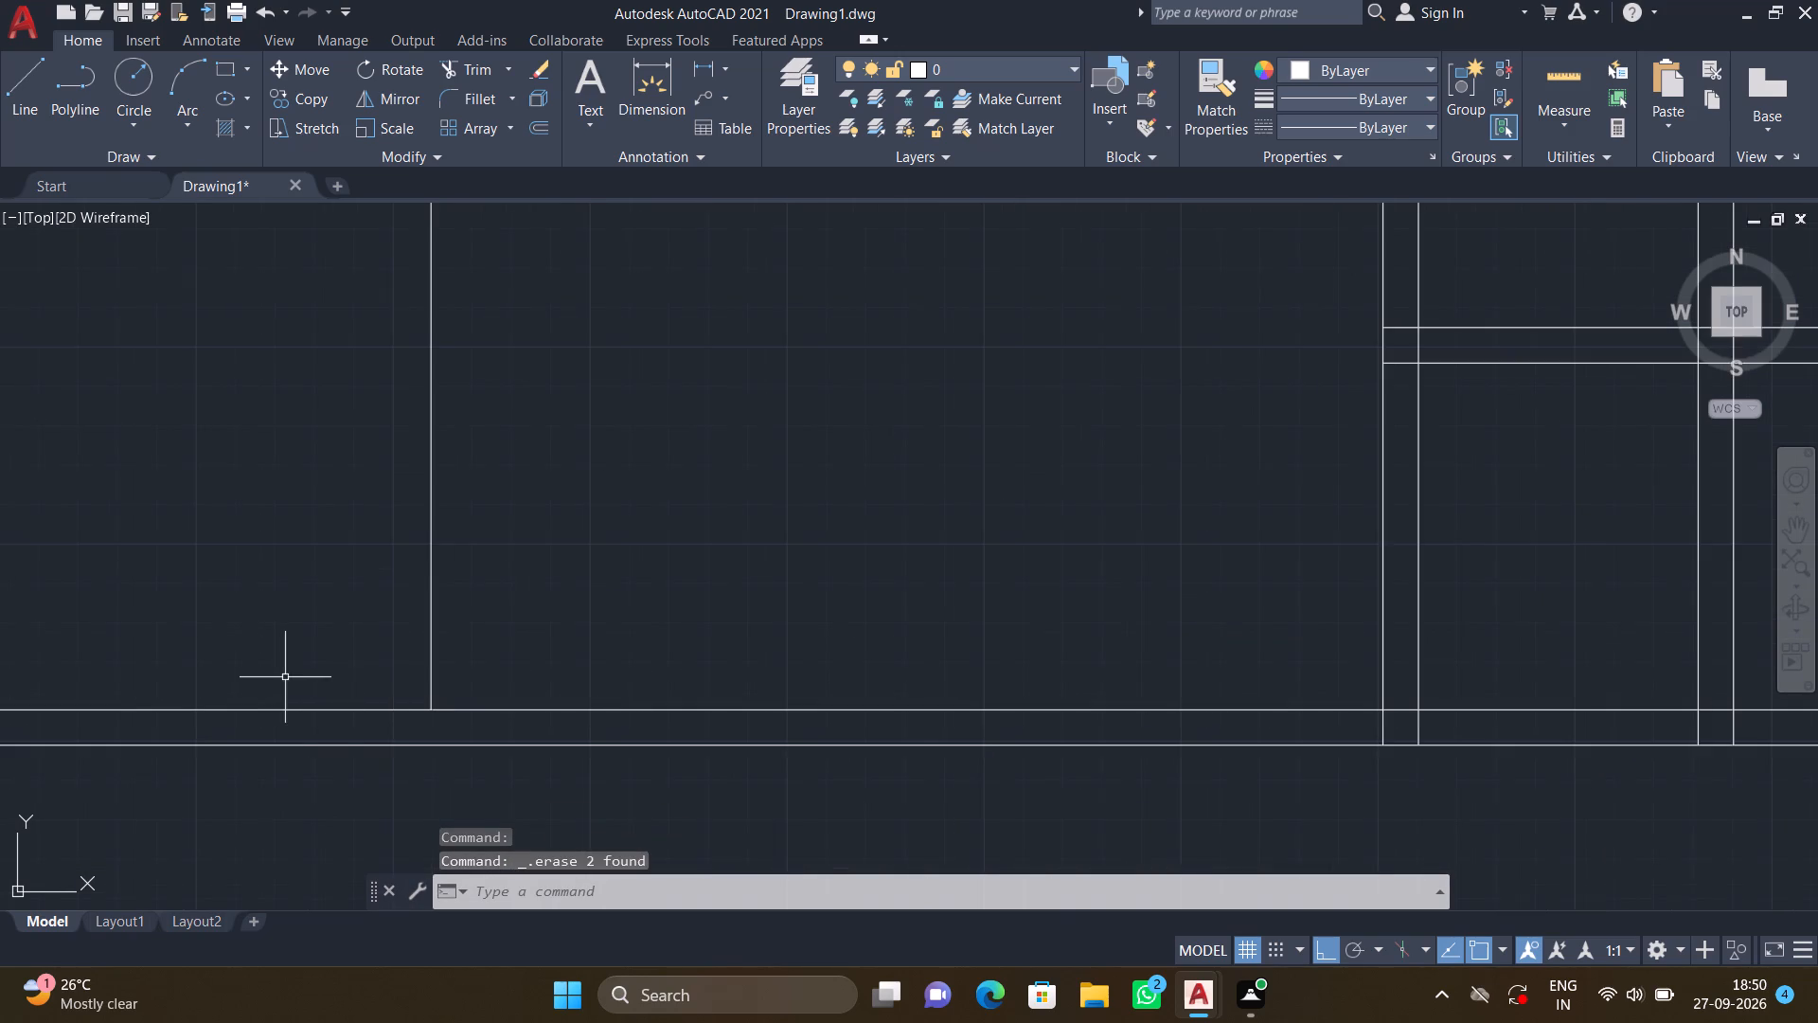
pyautogui.moveTo(296, 676); pyautogui.dragTo(445, 645, button='middle')
pyautogui.scroll(-2, 446, 645)
pyautogui.scroll(-1, 215, 673)
pyautogui.scroll(3, 201, 668)
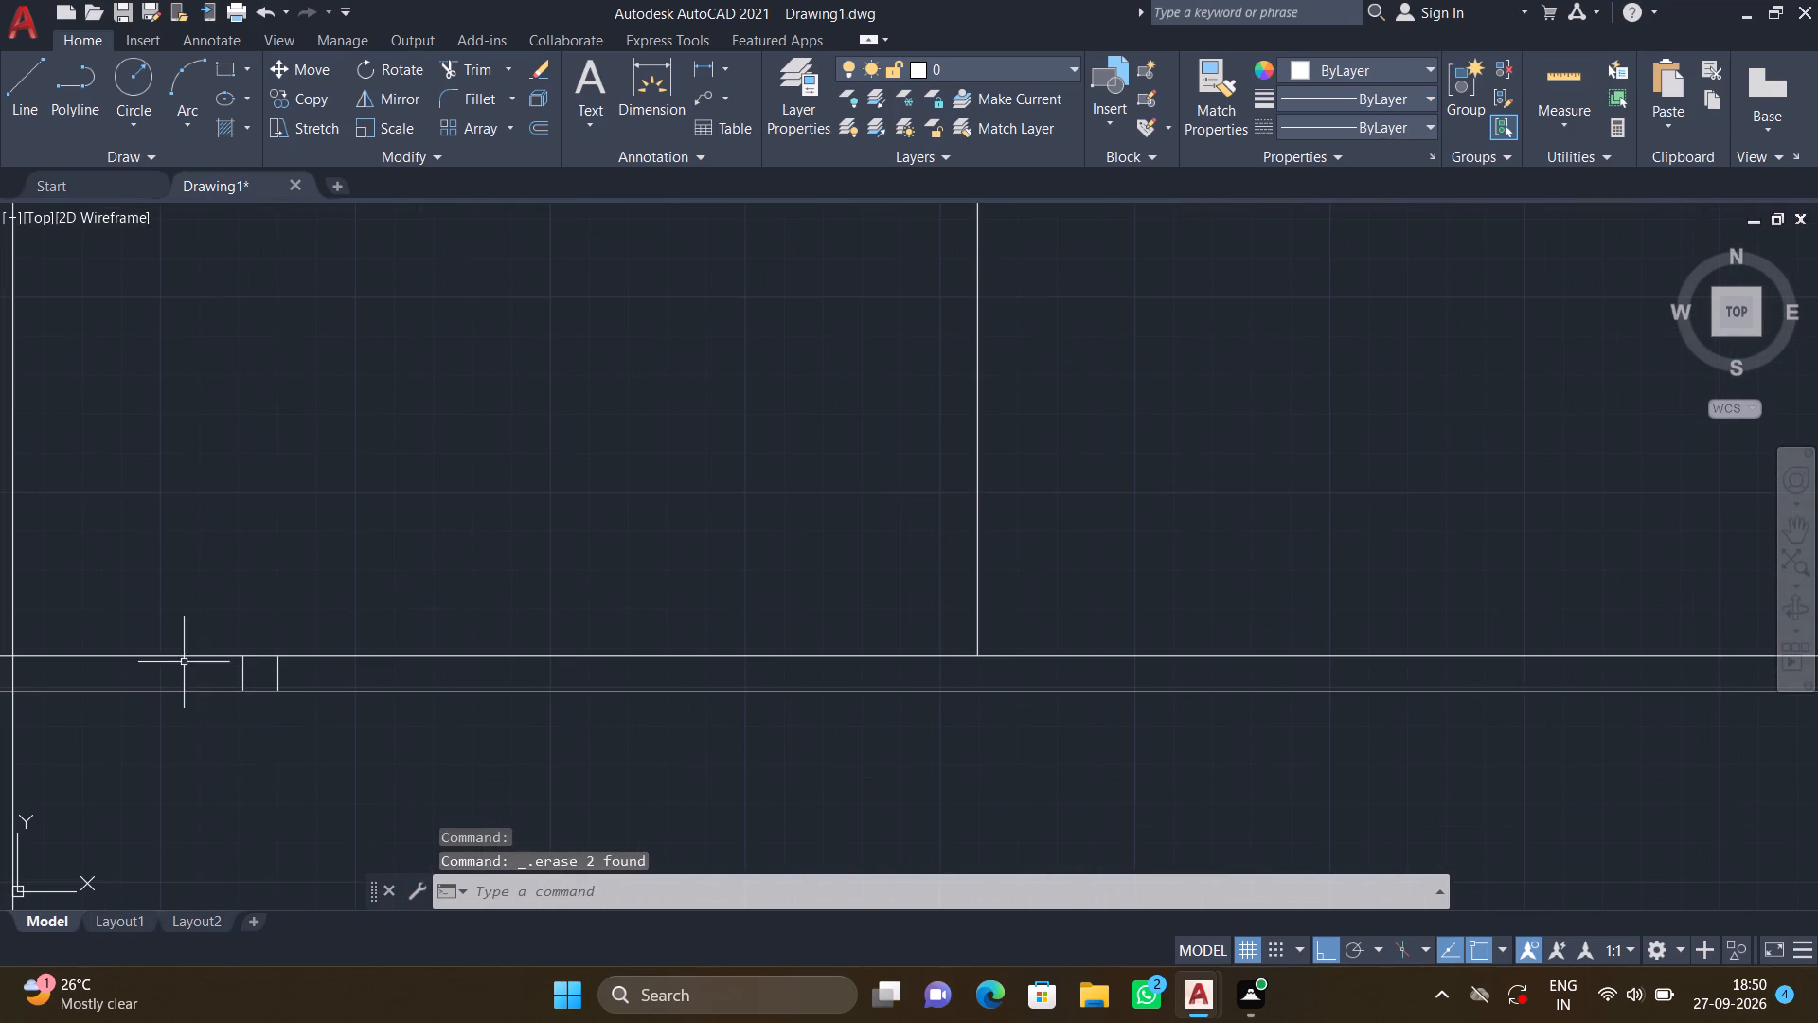
pyautogui.click(240, 669)
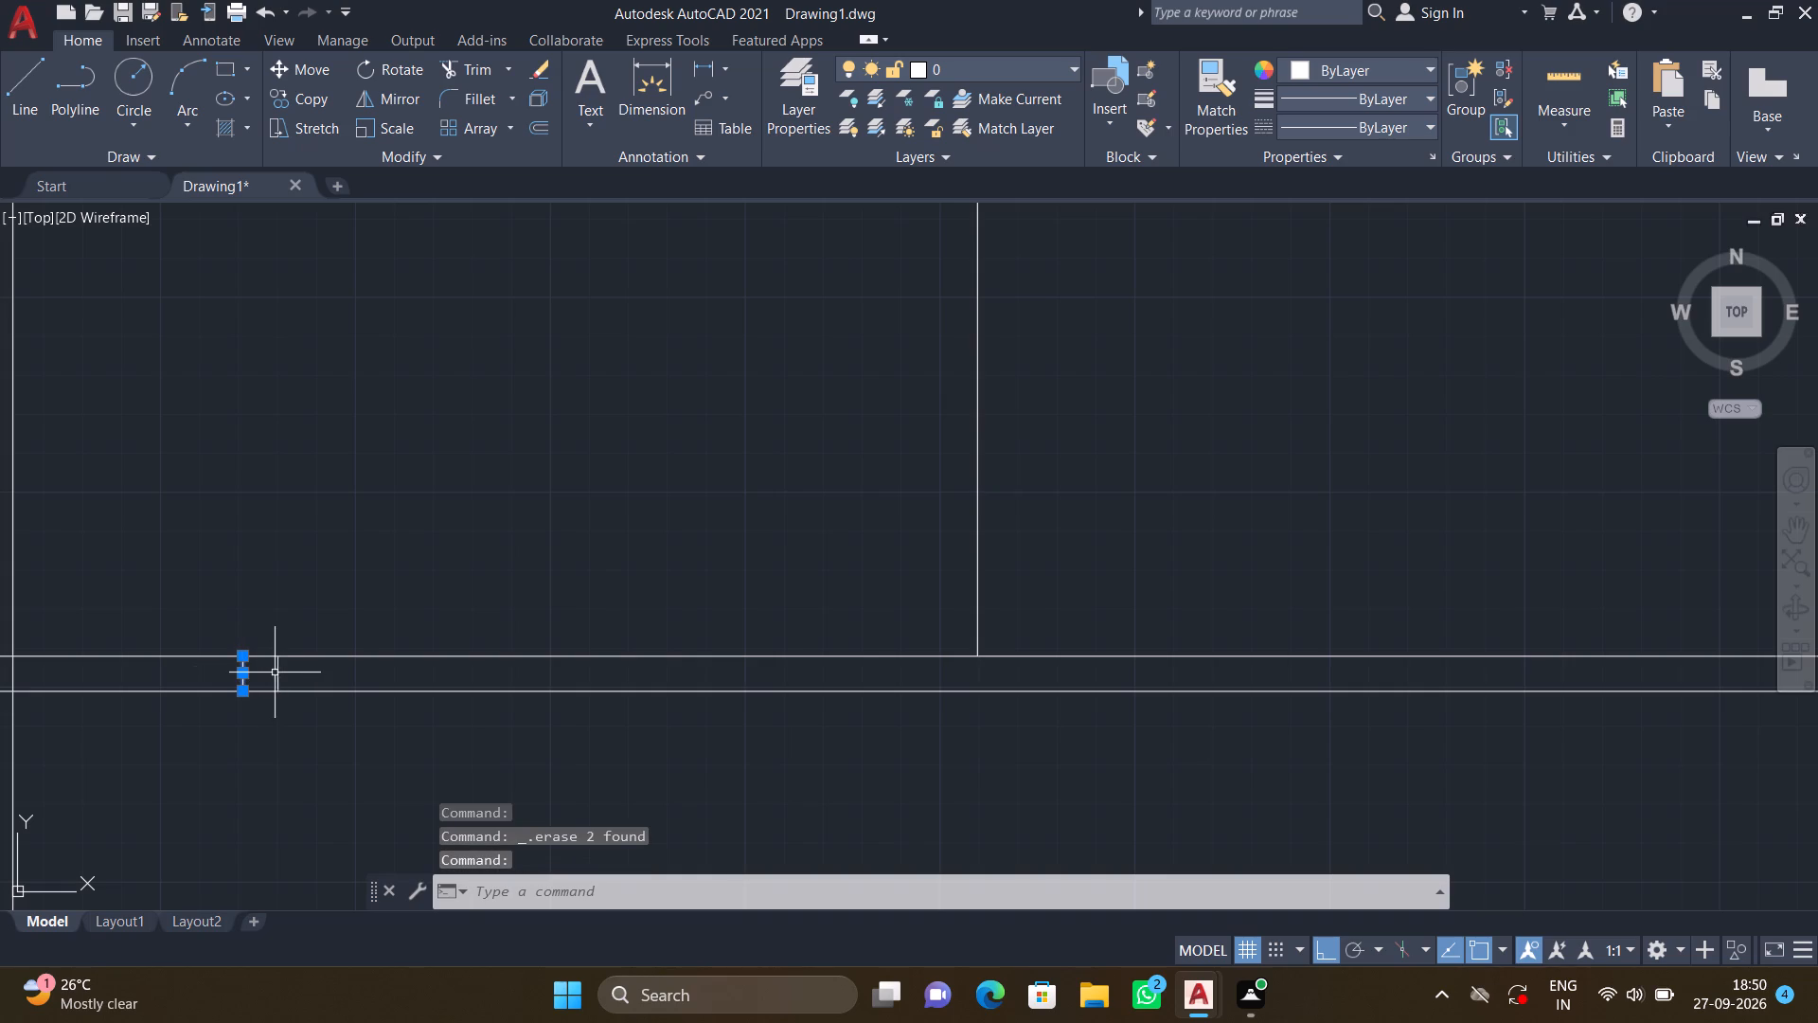
pyautogui.click(276, 673)
pyautogui.press('Delete')
# Offset the new vertical line in the middle band 9" to the east to form a double-line wall.
pyautogui.scroll(-3, 483, 515)
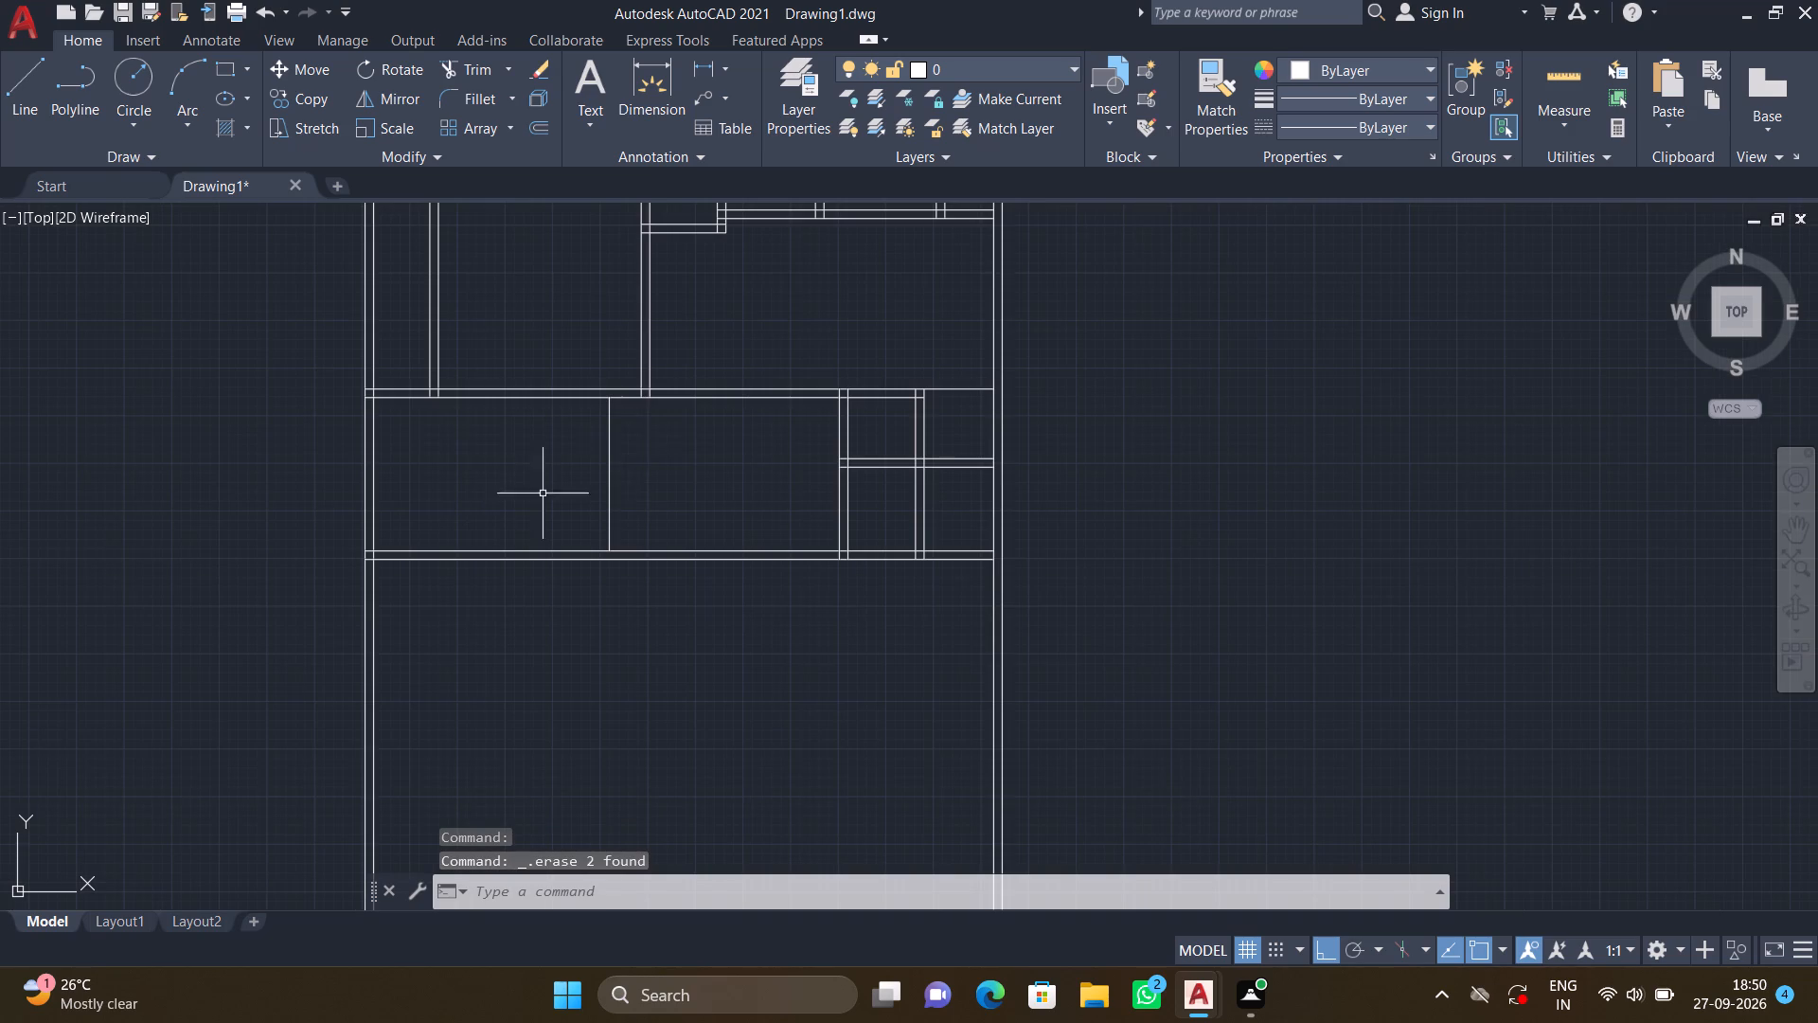
pyautogui.scroll(2, 629, 448)
pyautogui.press('o')
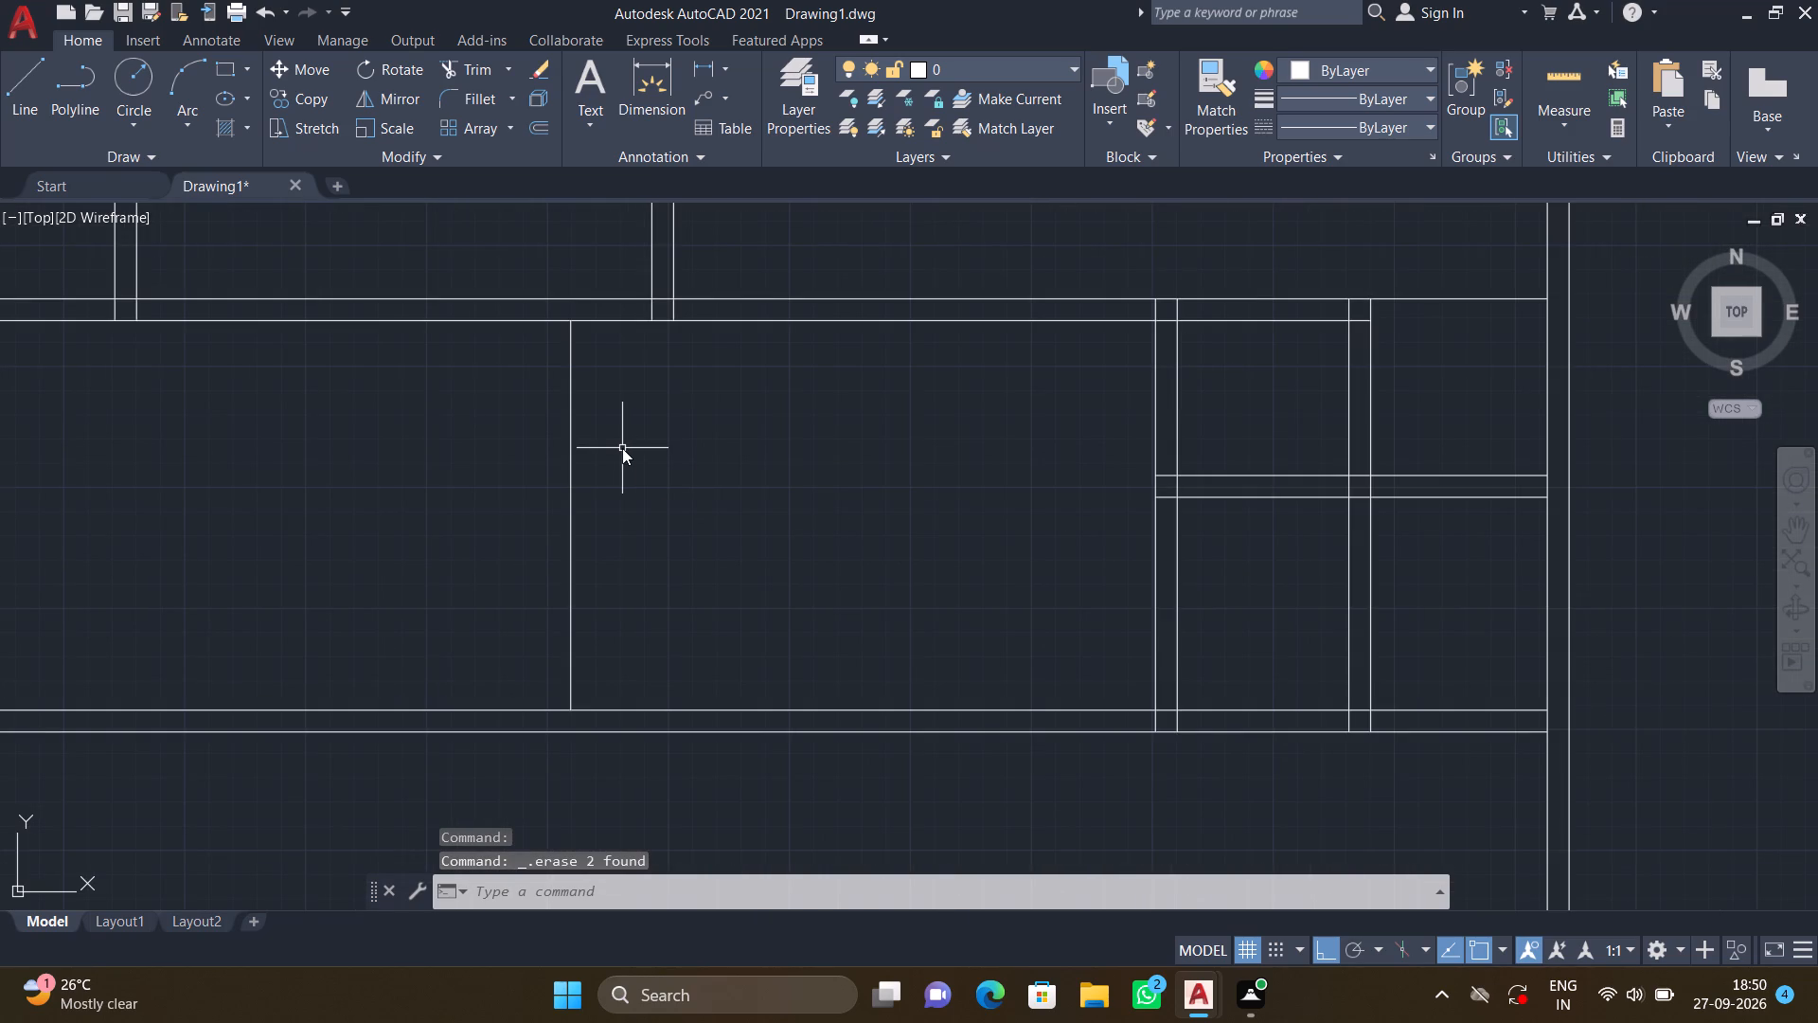
pyautogui.press('Return')
pyautogui.write('9"')
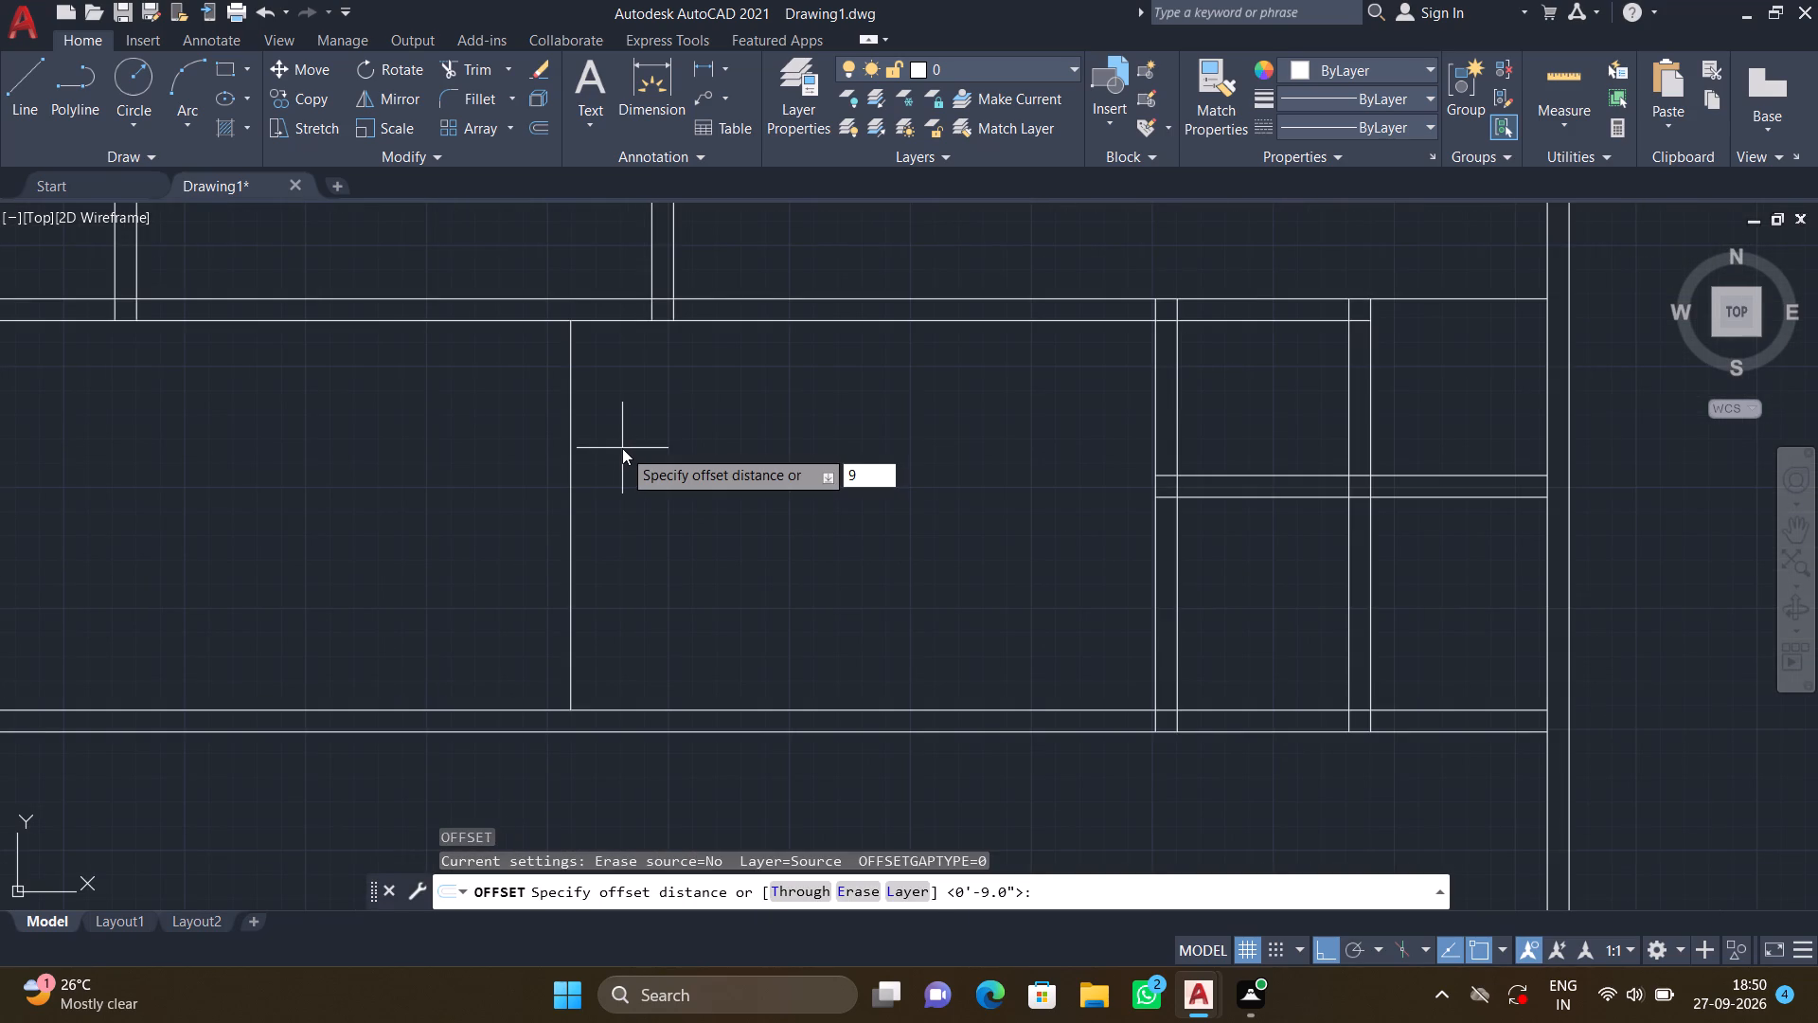
pyautogui.press('Return')
pyautogui.click(570, 448)
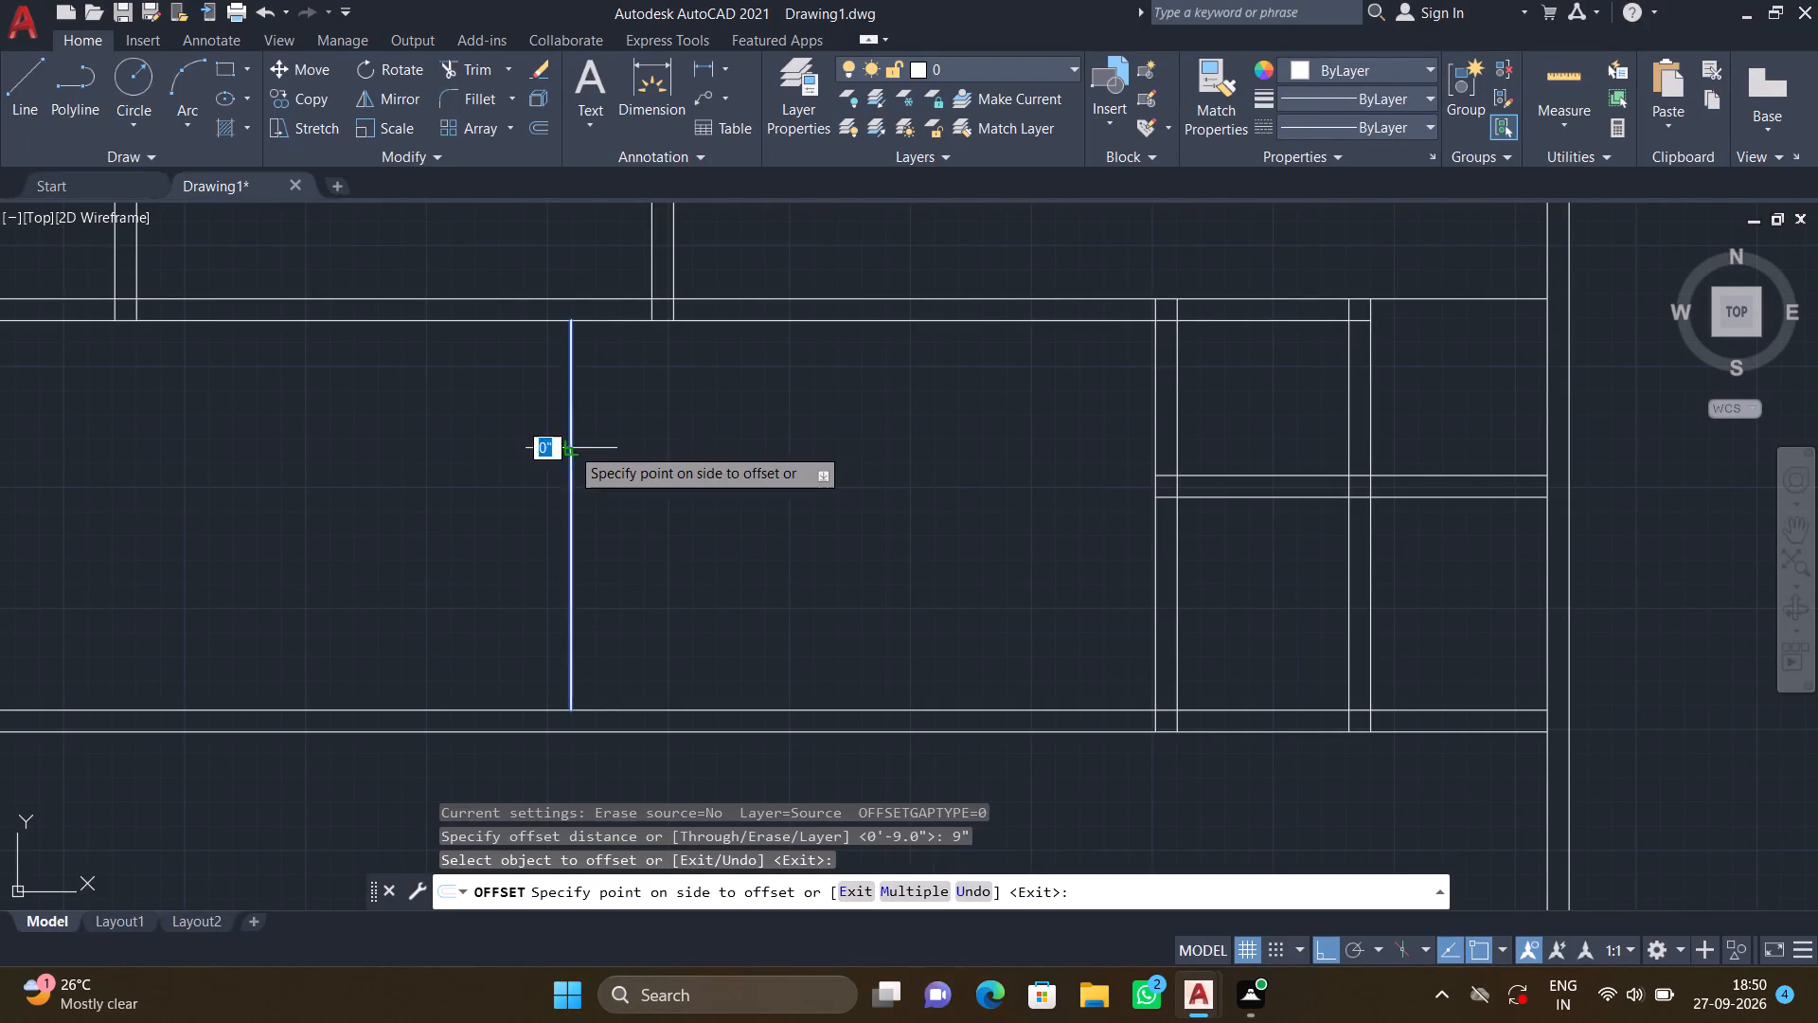
pyautogui.click(626, 452)
pyautogui.scroll(-3, 630, 486)
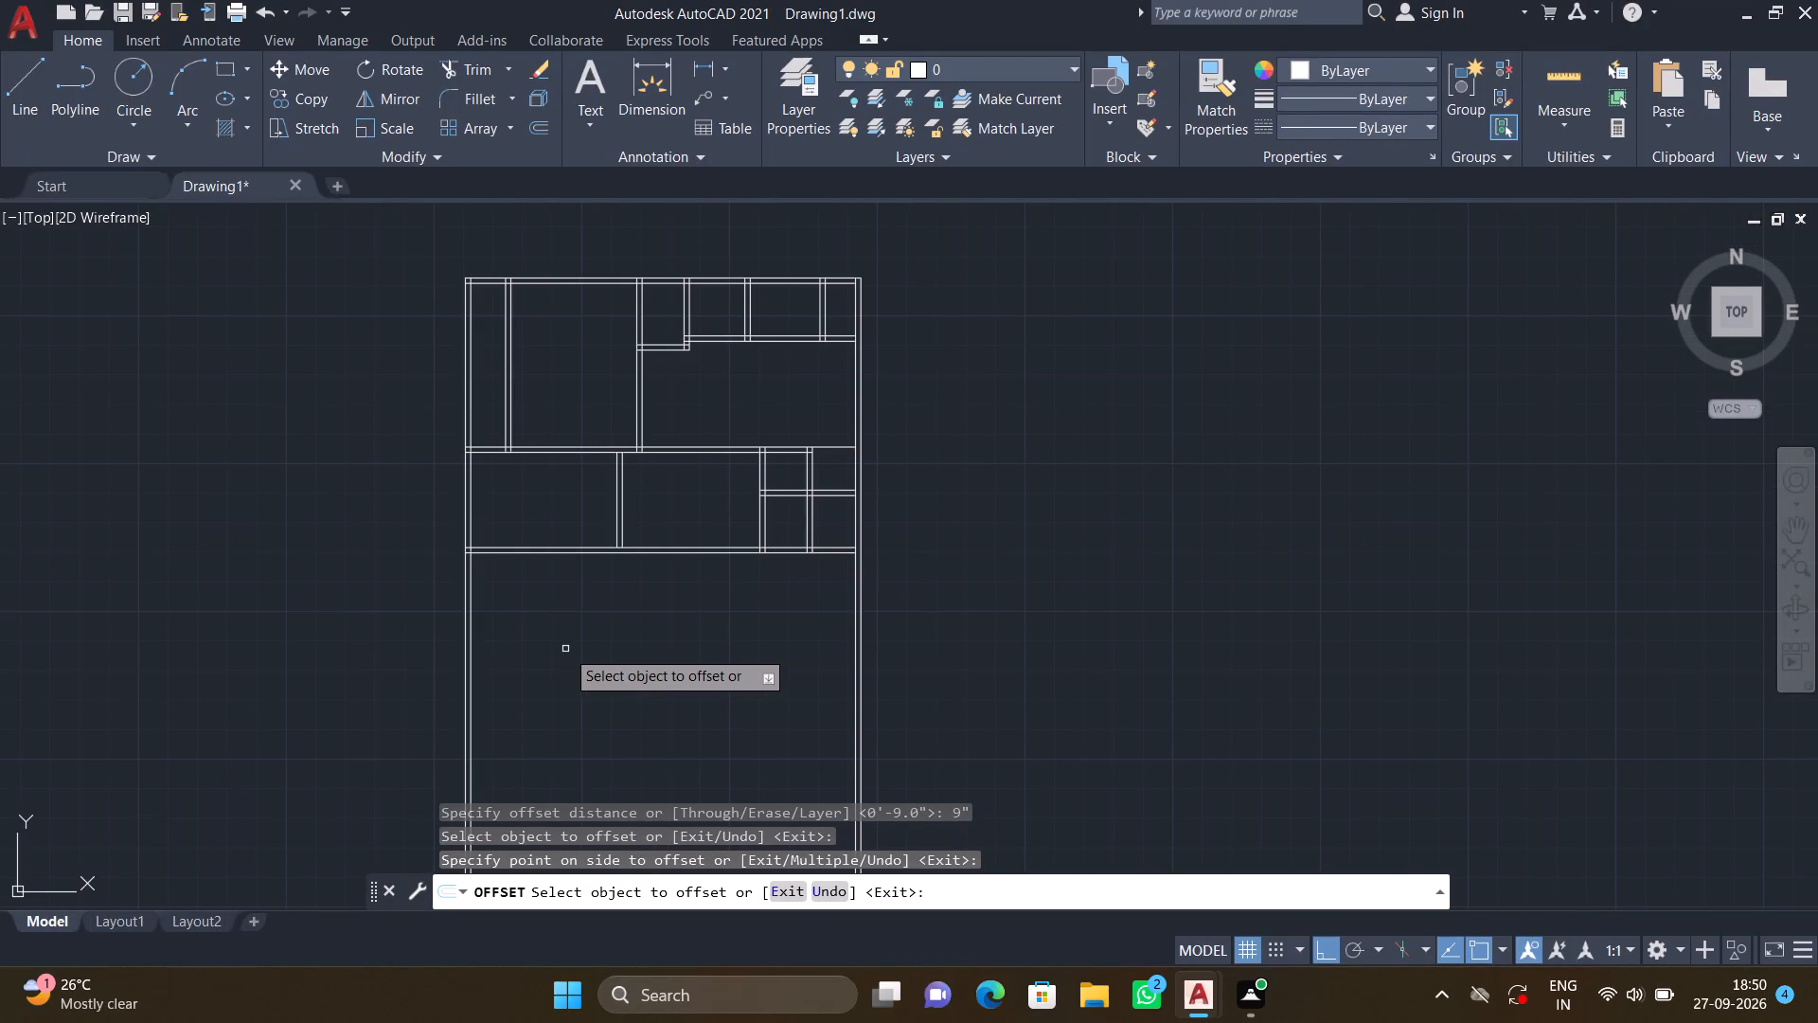
pyautogui.press('Return')
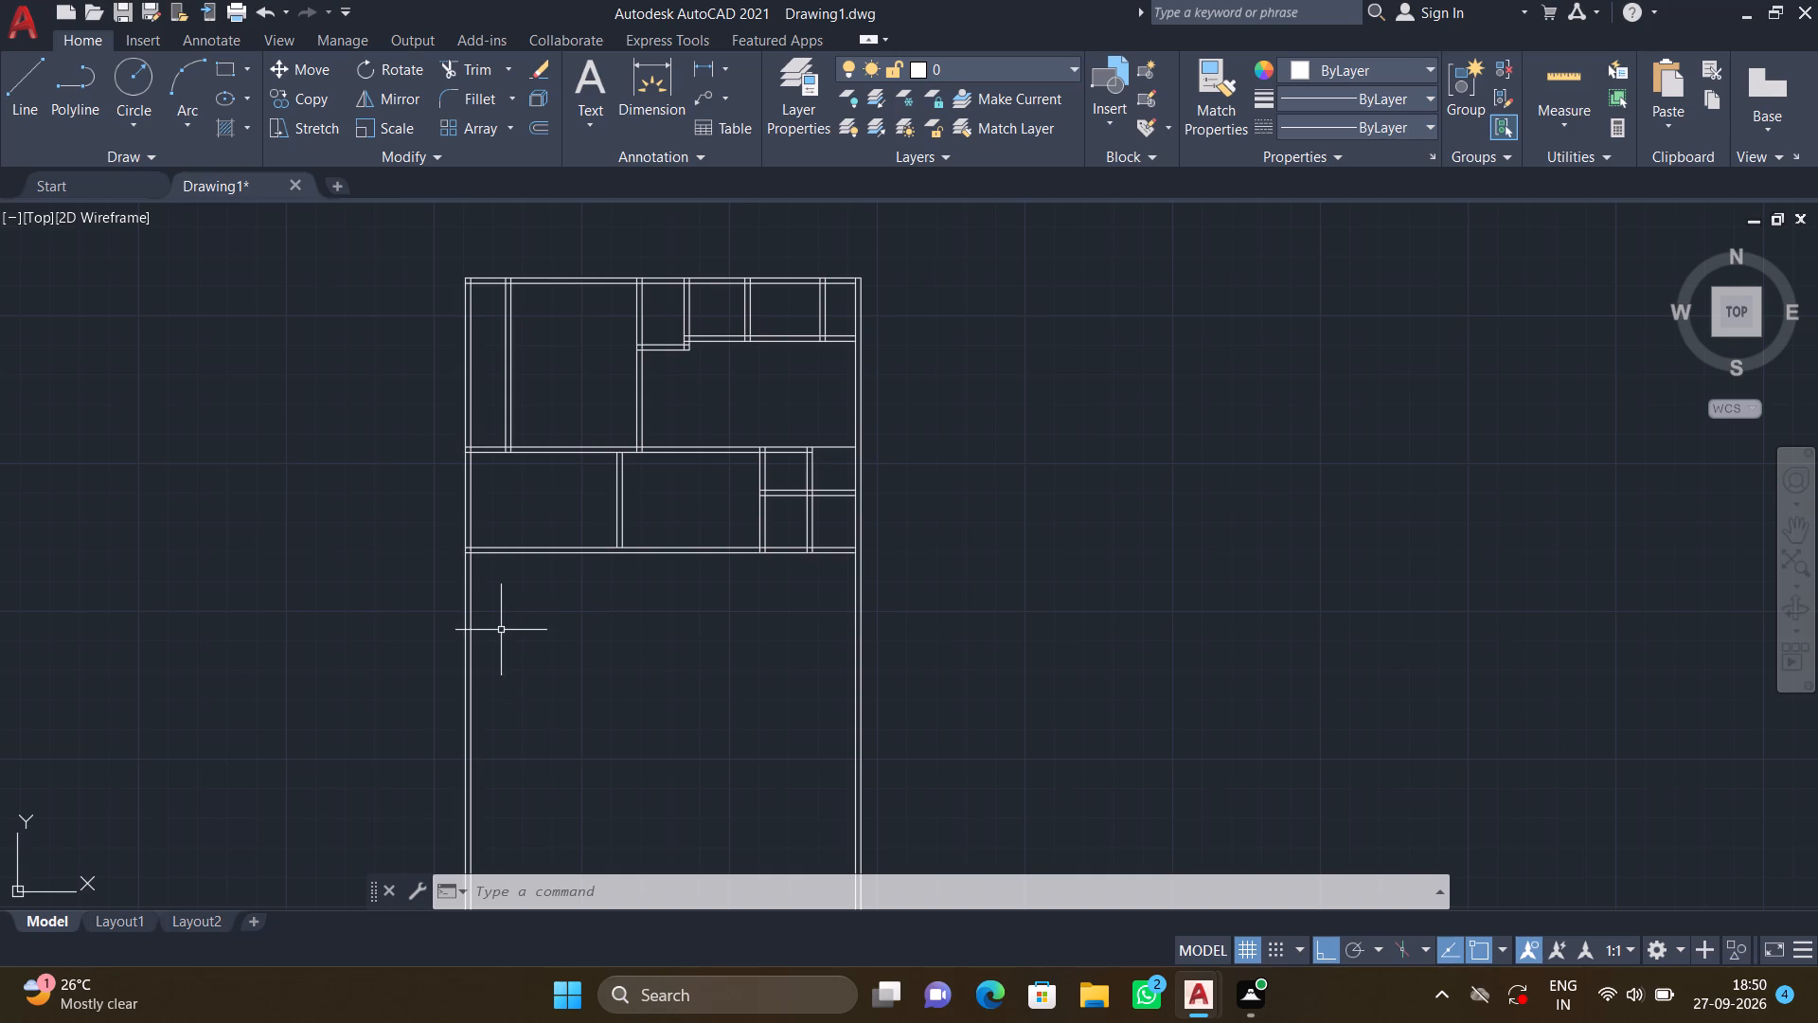
# Offset the lower line of the middle band's lower horizontal wall 10'2" to the south.
pyautogui.moveTo(579, 614); pyautogui.dragTo(581, 606, button='middle')
pyautogui.moveTo(581, 606); pyautogui.dragTo(602, 555, button='middle')
pyautogui.press('o')
pyautogui.press('Return')
pyautogui.write("10'")
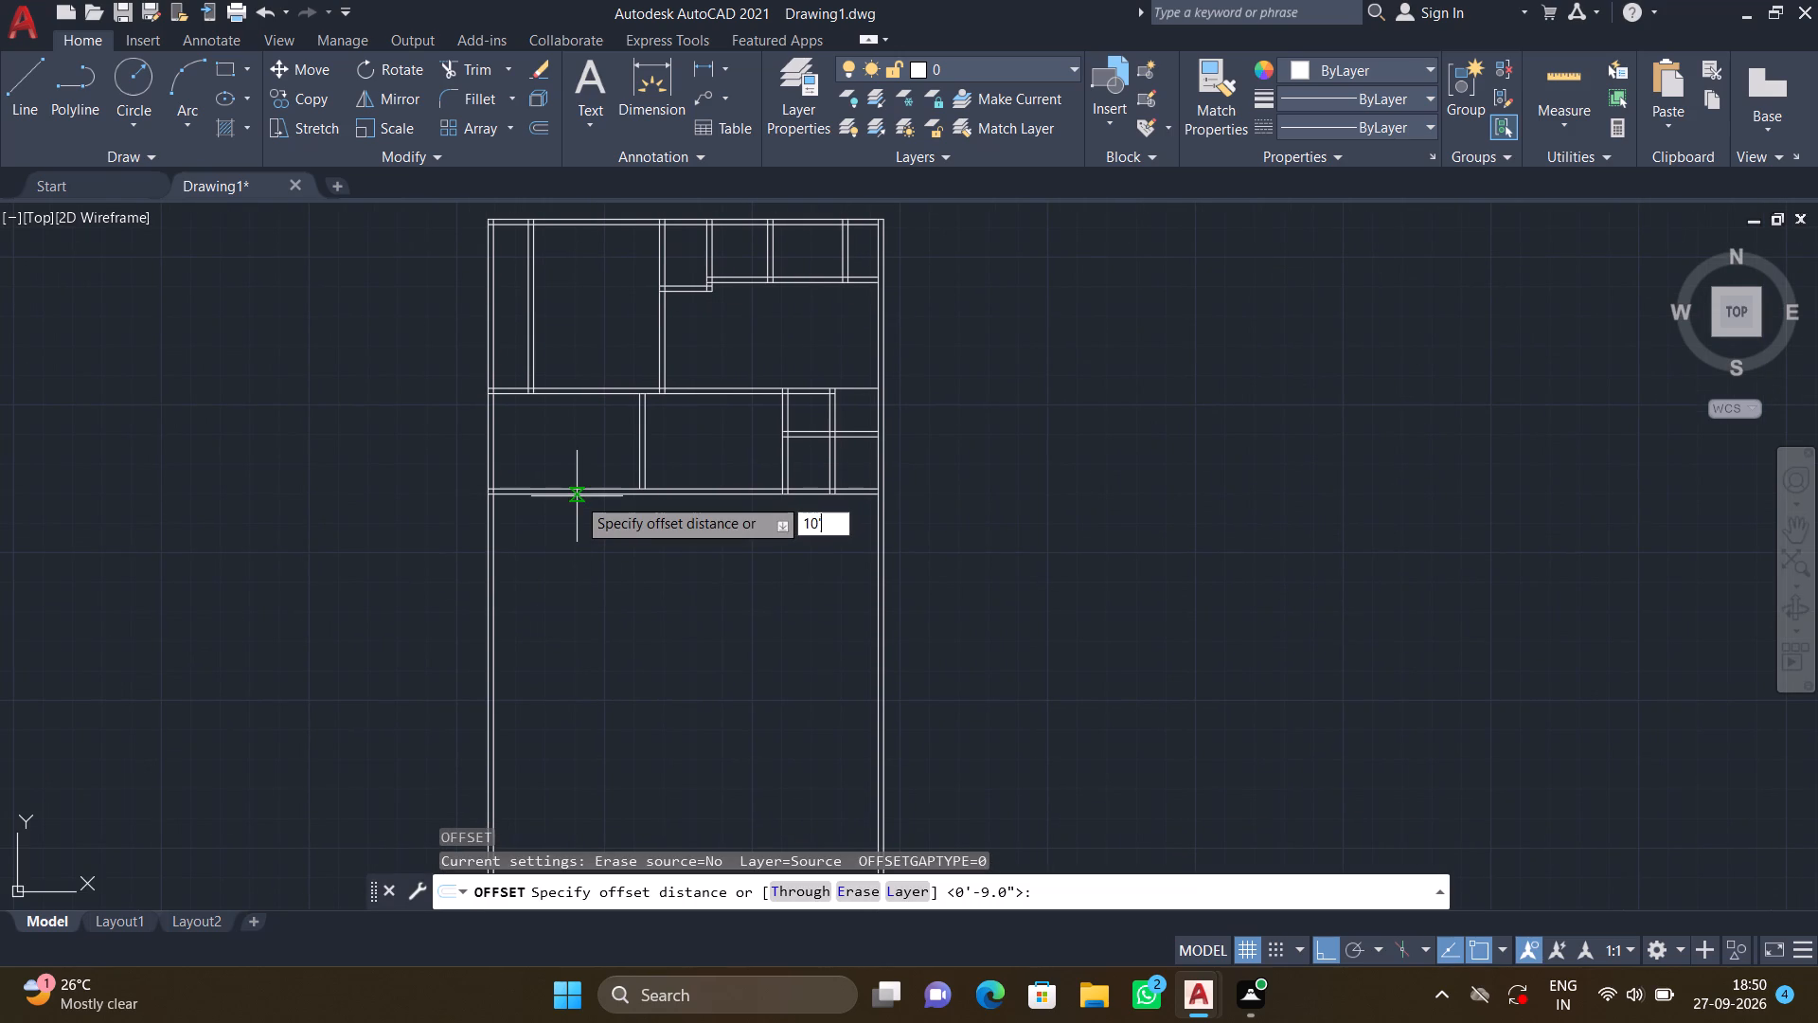
pyautogui.write('2"')
pyautogui.press('Return')
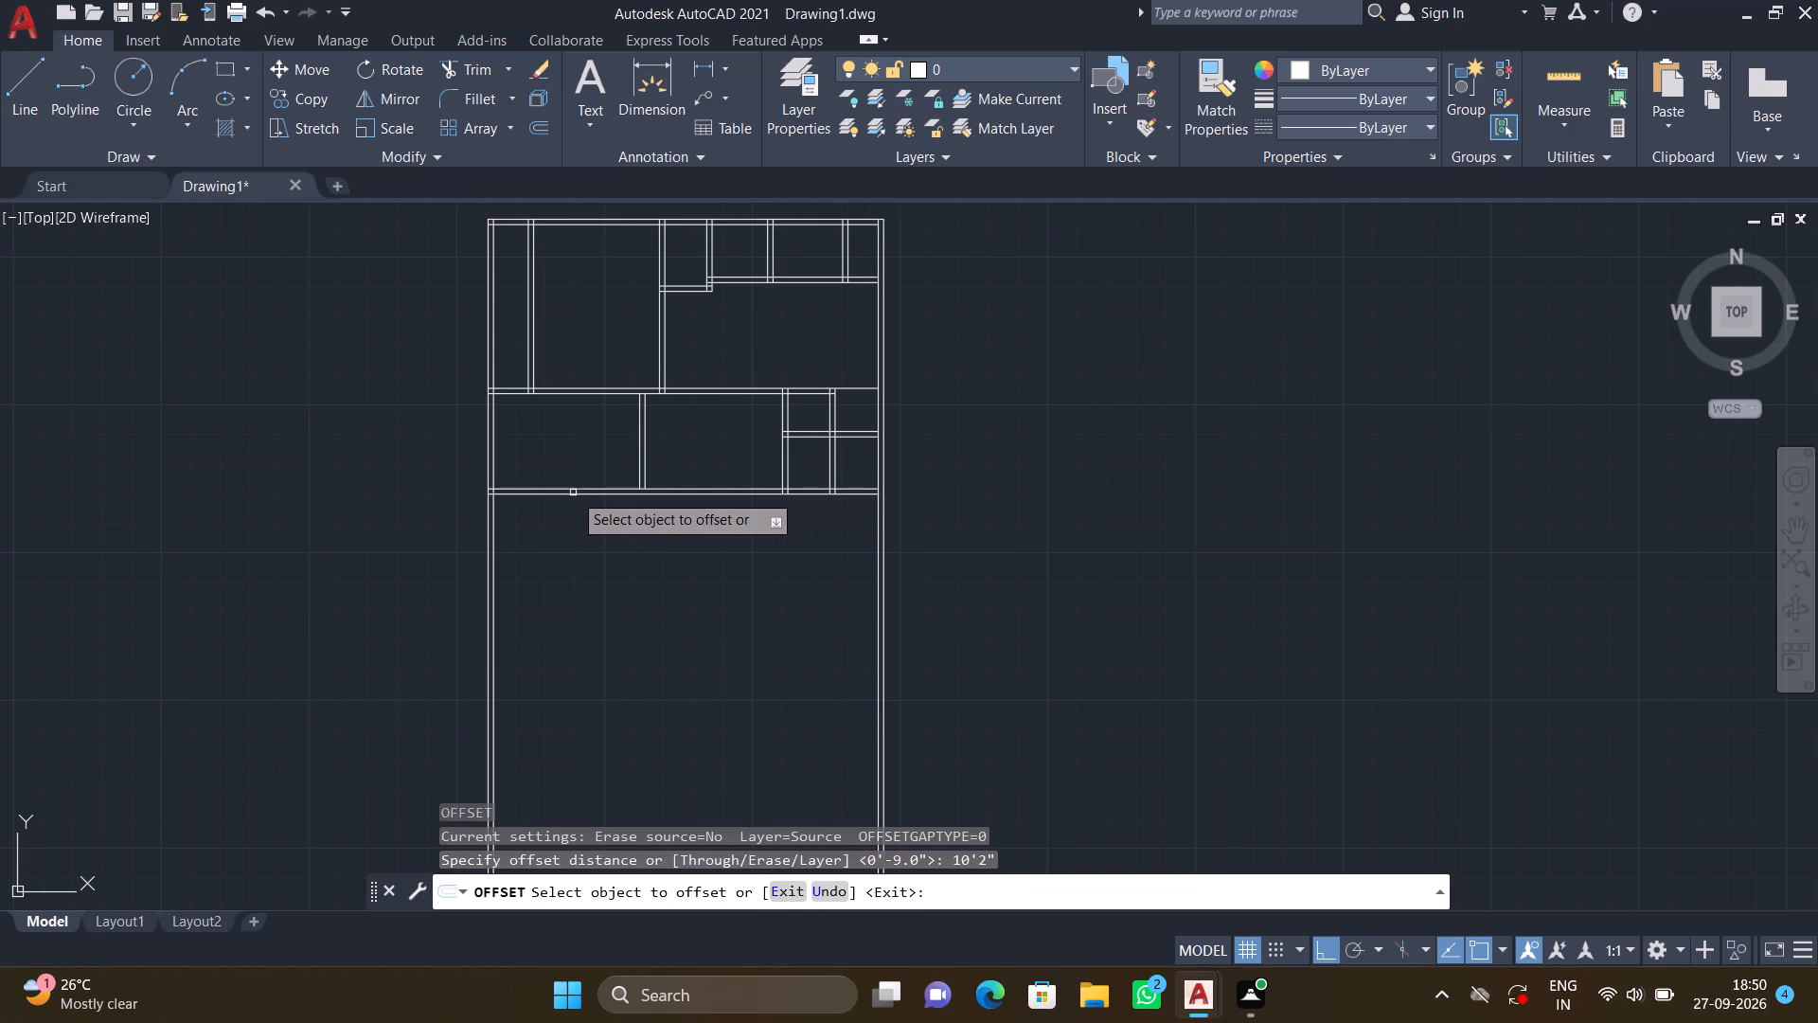
pyautogui.click(574, 494)
pyautogui.click(587, 613)
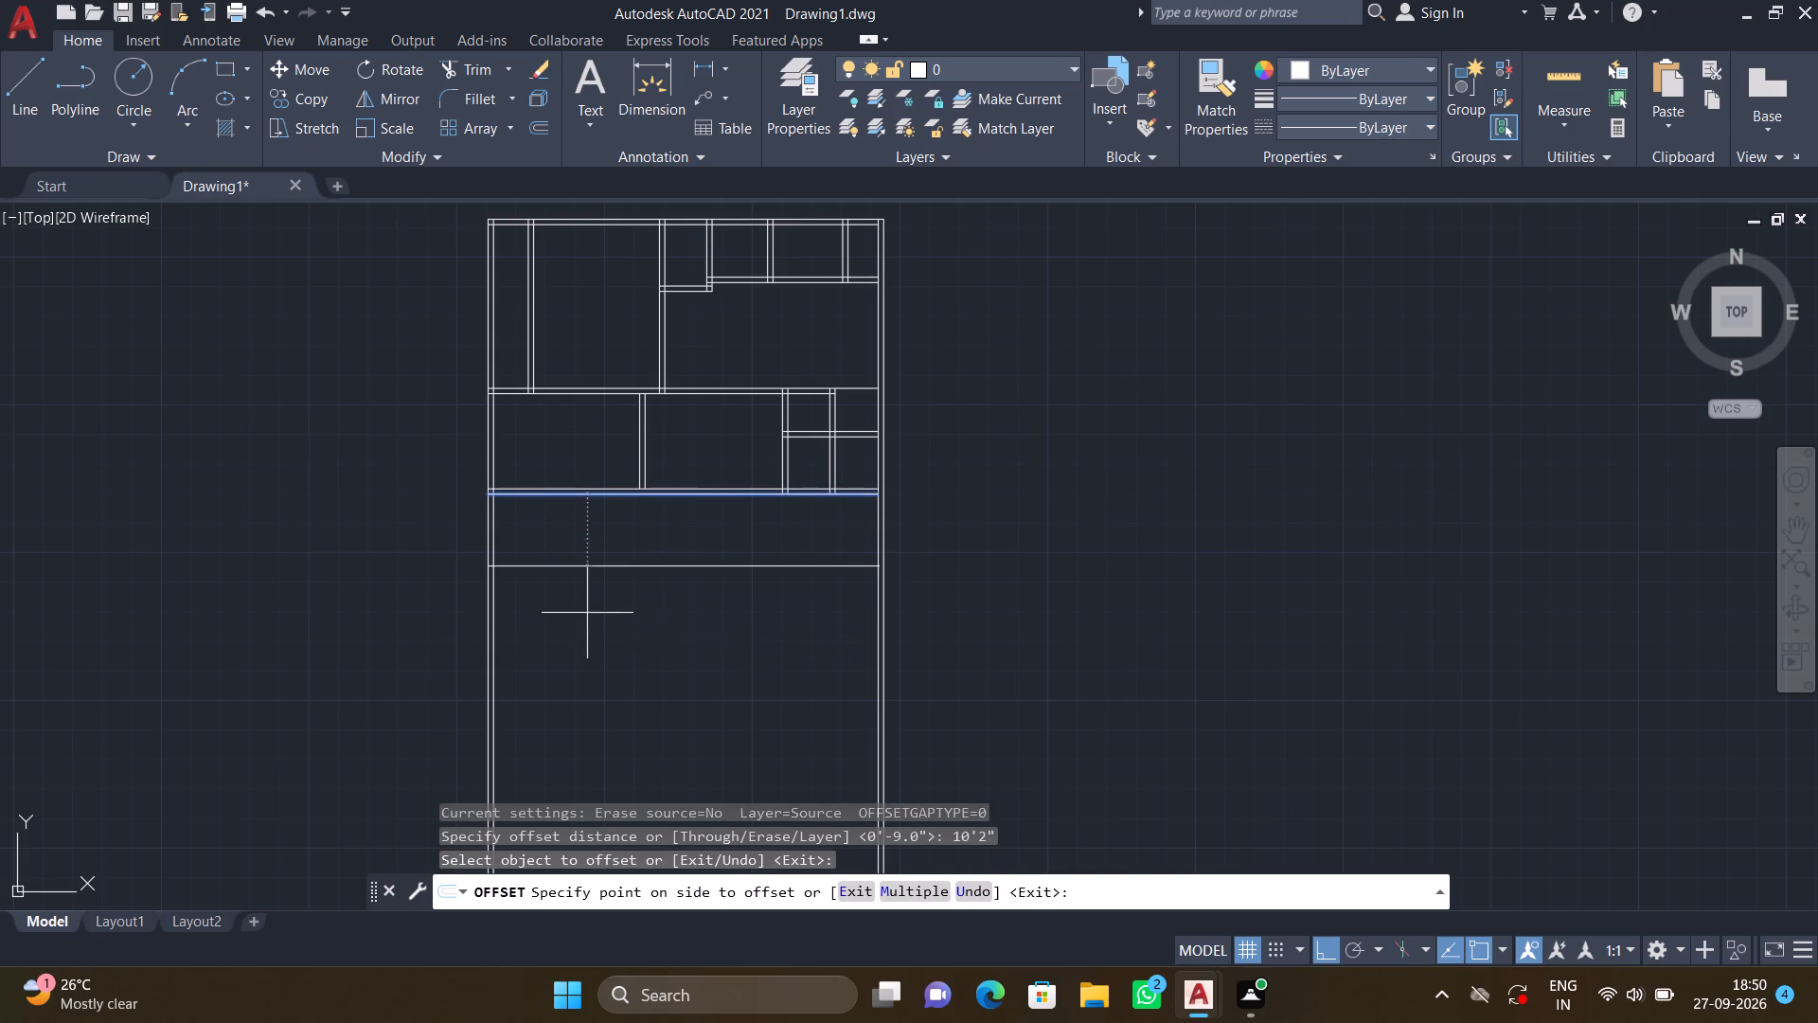
pyautogui.press('Return')
# Offset the new horizontal line 9" to the south to form a double-line wall.
pyautogui.press('o')
pyautogui.press('Return')
pyautogui.write('9"')
pyautogui.press('Return')
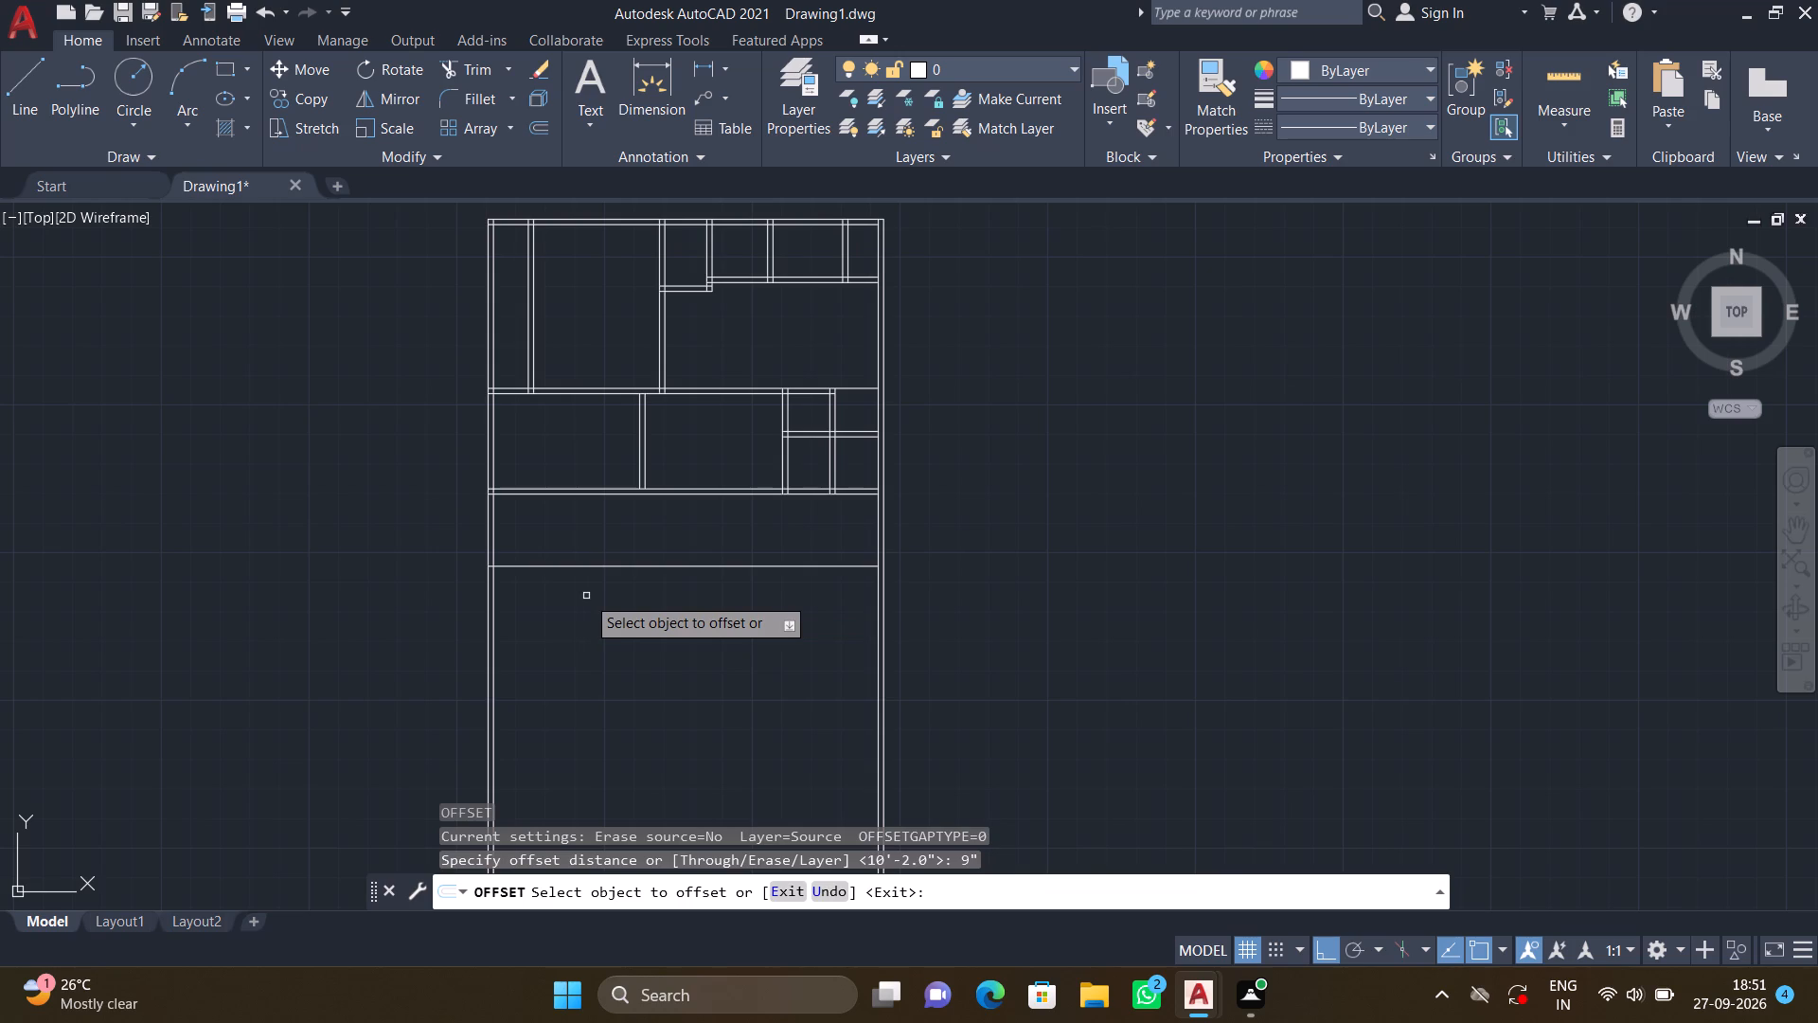
pyautogui.click(579, 564)
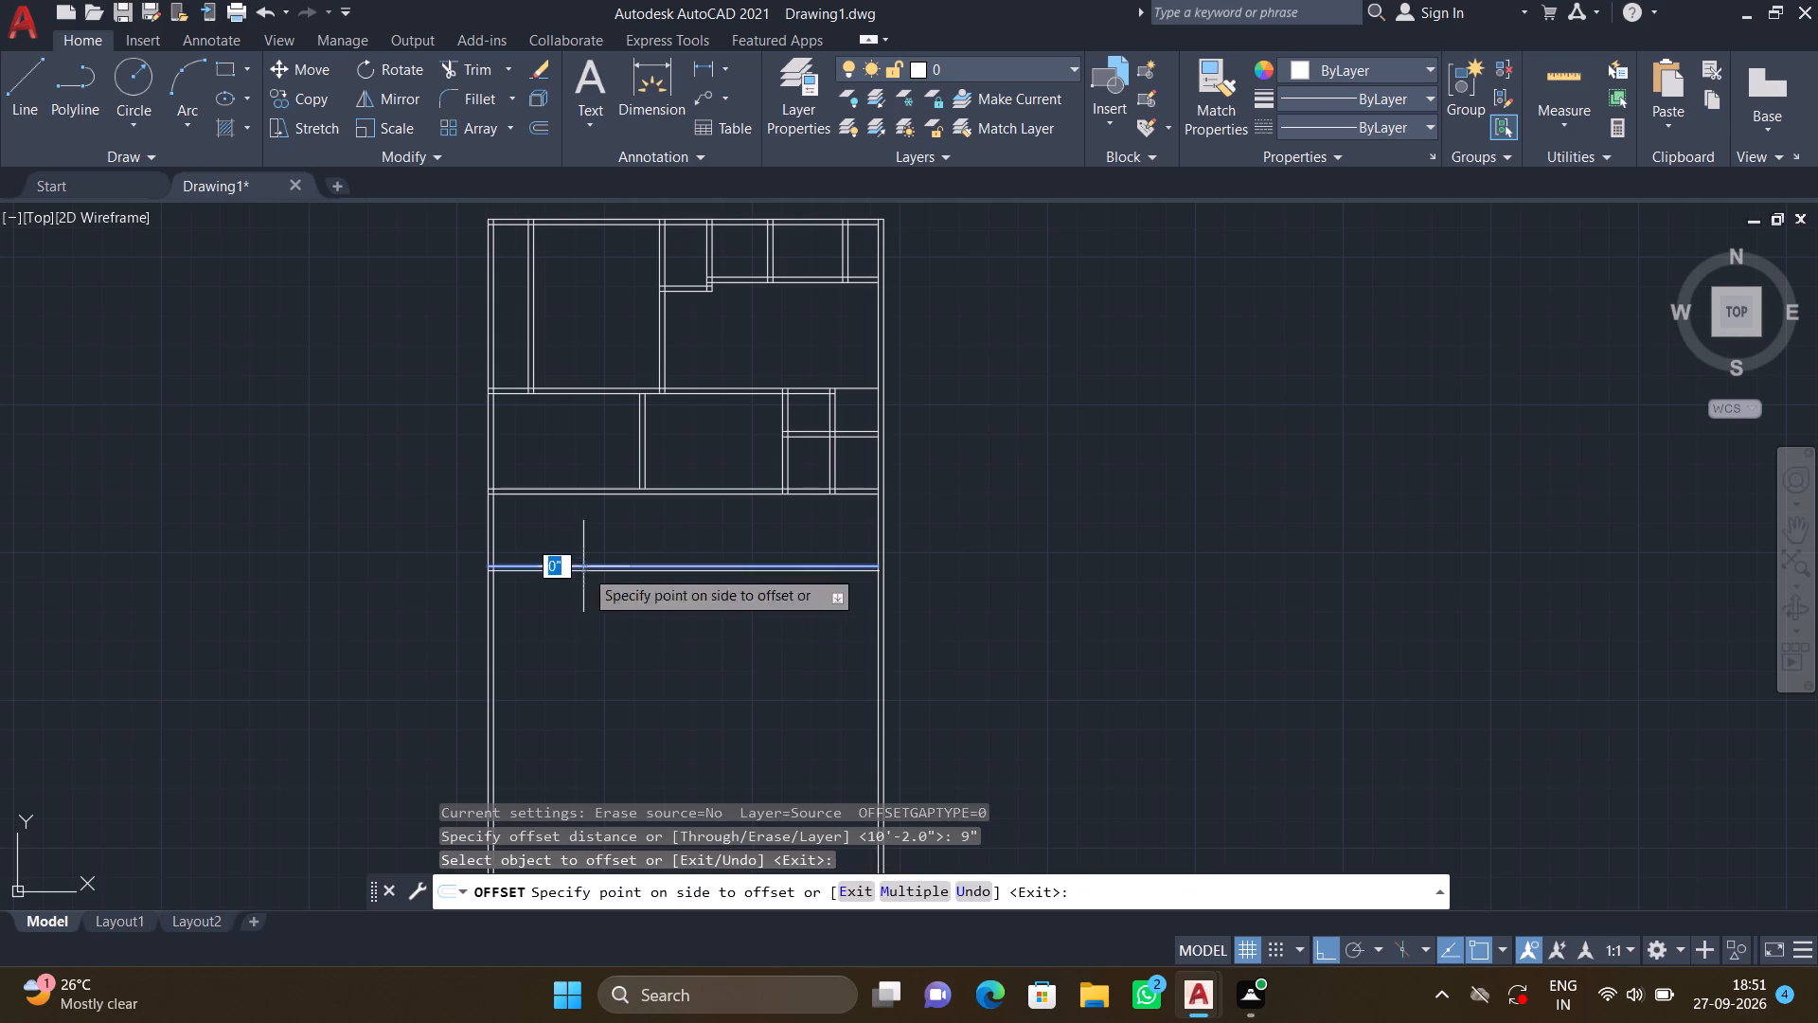
pyautogui.click(605, 639)
pyautogui.press('Return')
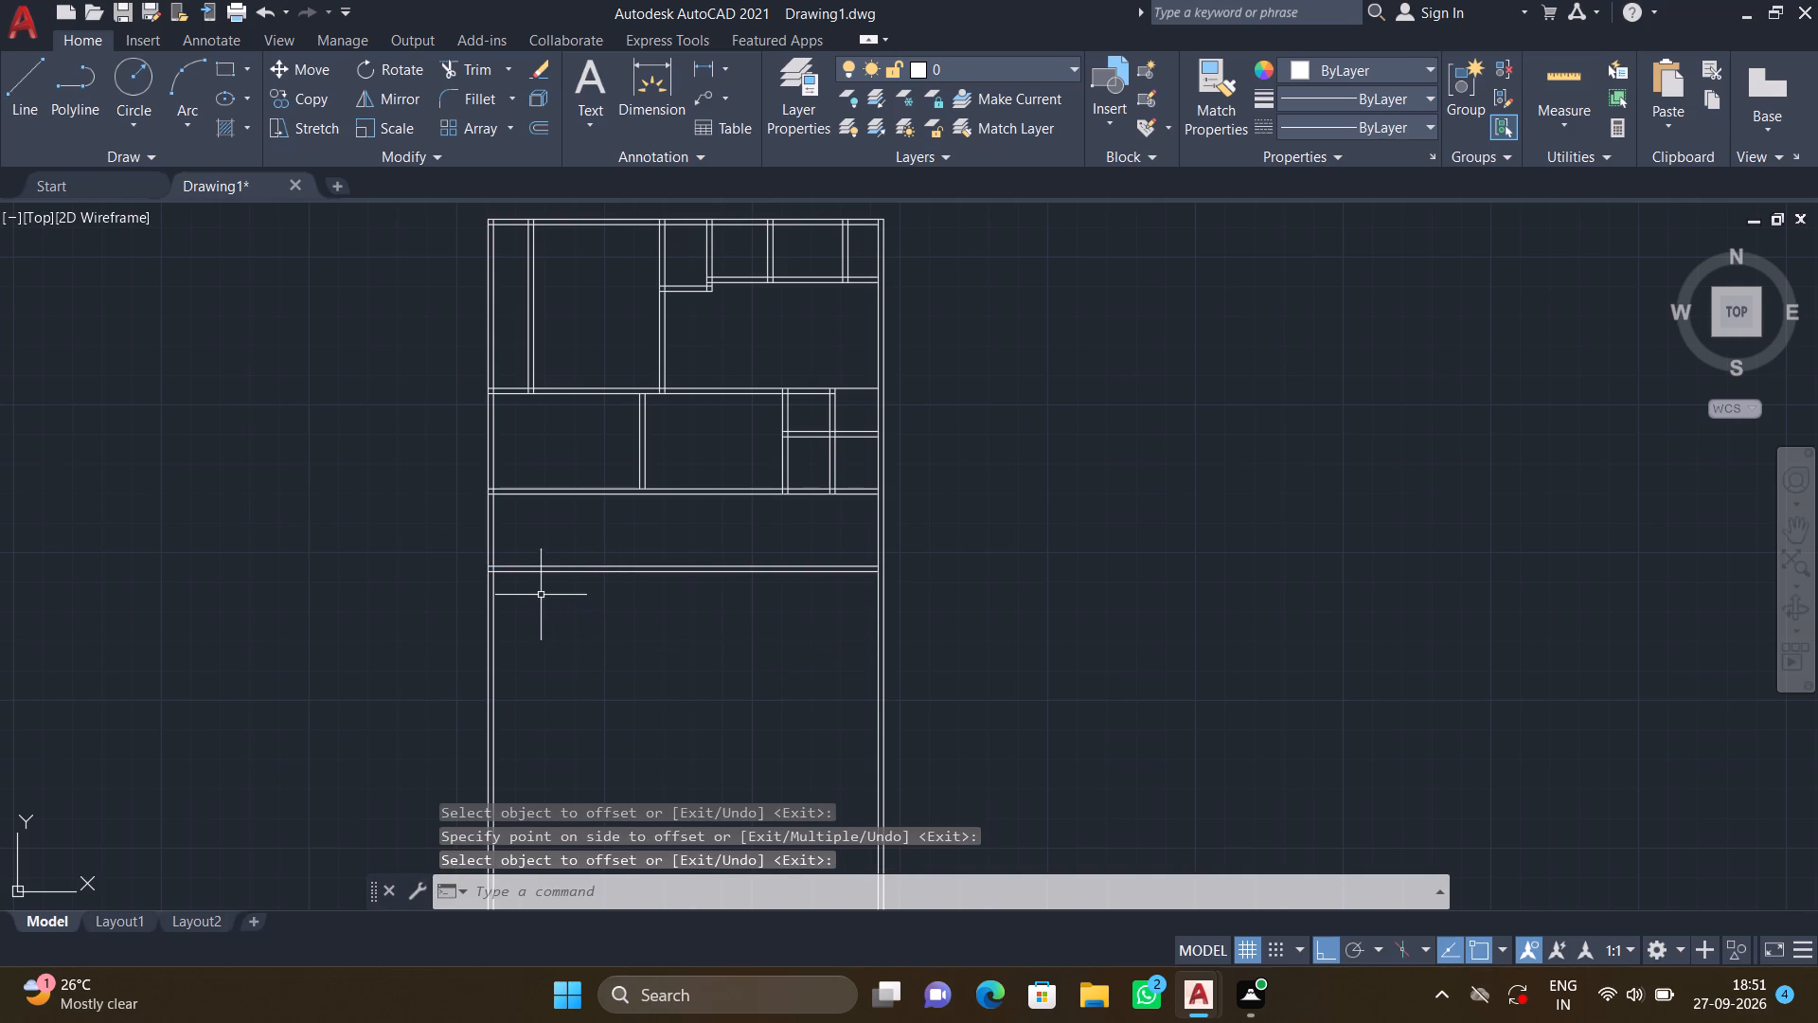
# Offset the inner line of the west outer wall 6'11" to the east.
pyautogui.press('o')
pyautogui.press('Return')
pyautogui.write("6'")
pyautogui.write('11"')
pyautogui.press('Return')
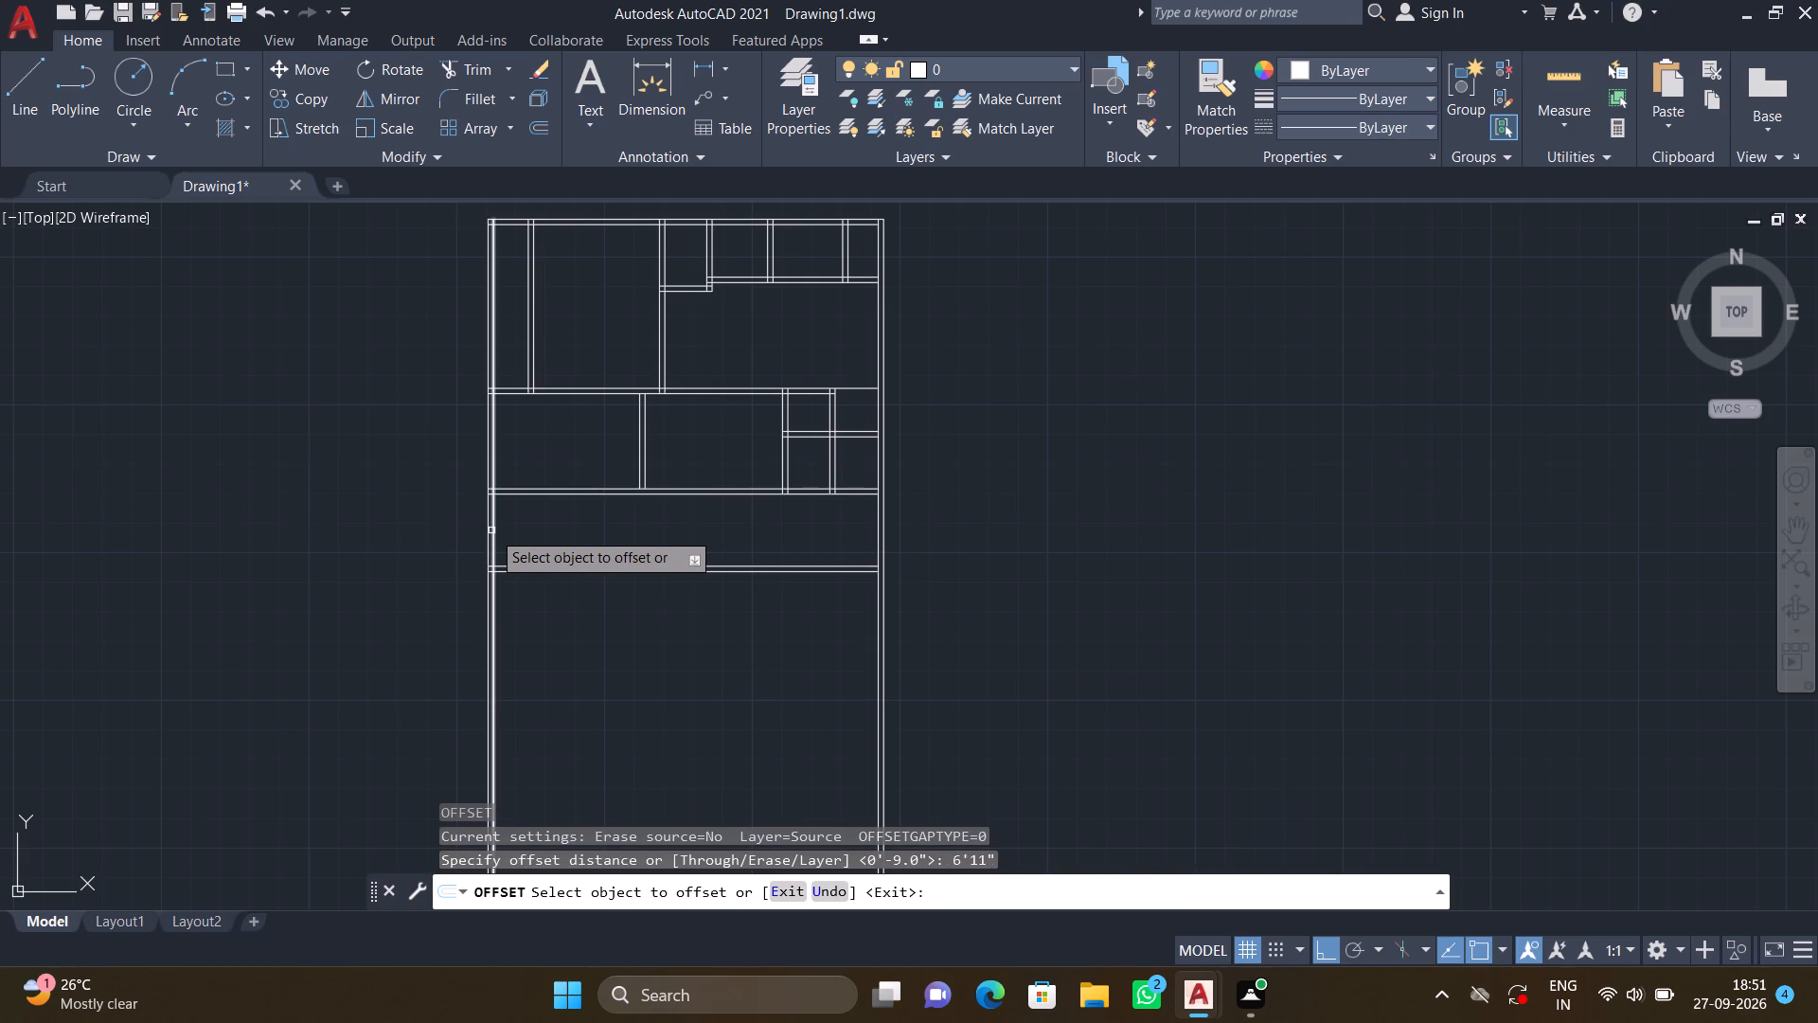
pyautogui.click(491, 529)
pyautogui.click(615, 544)
pyautogui.press('Return')
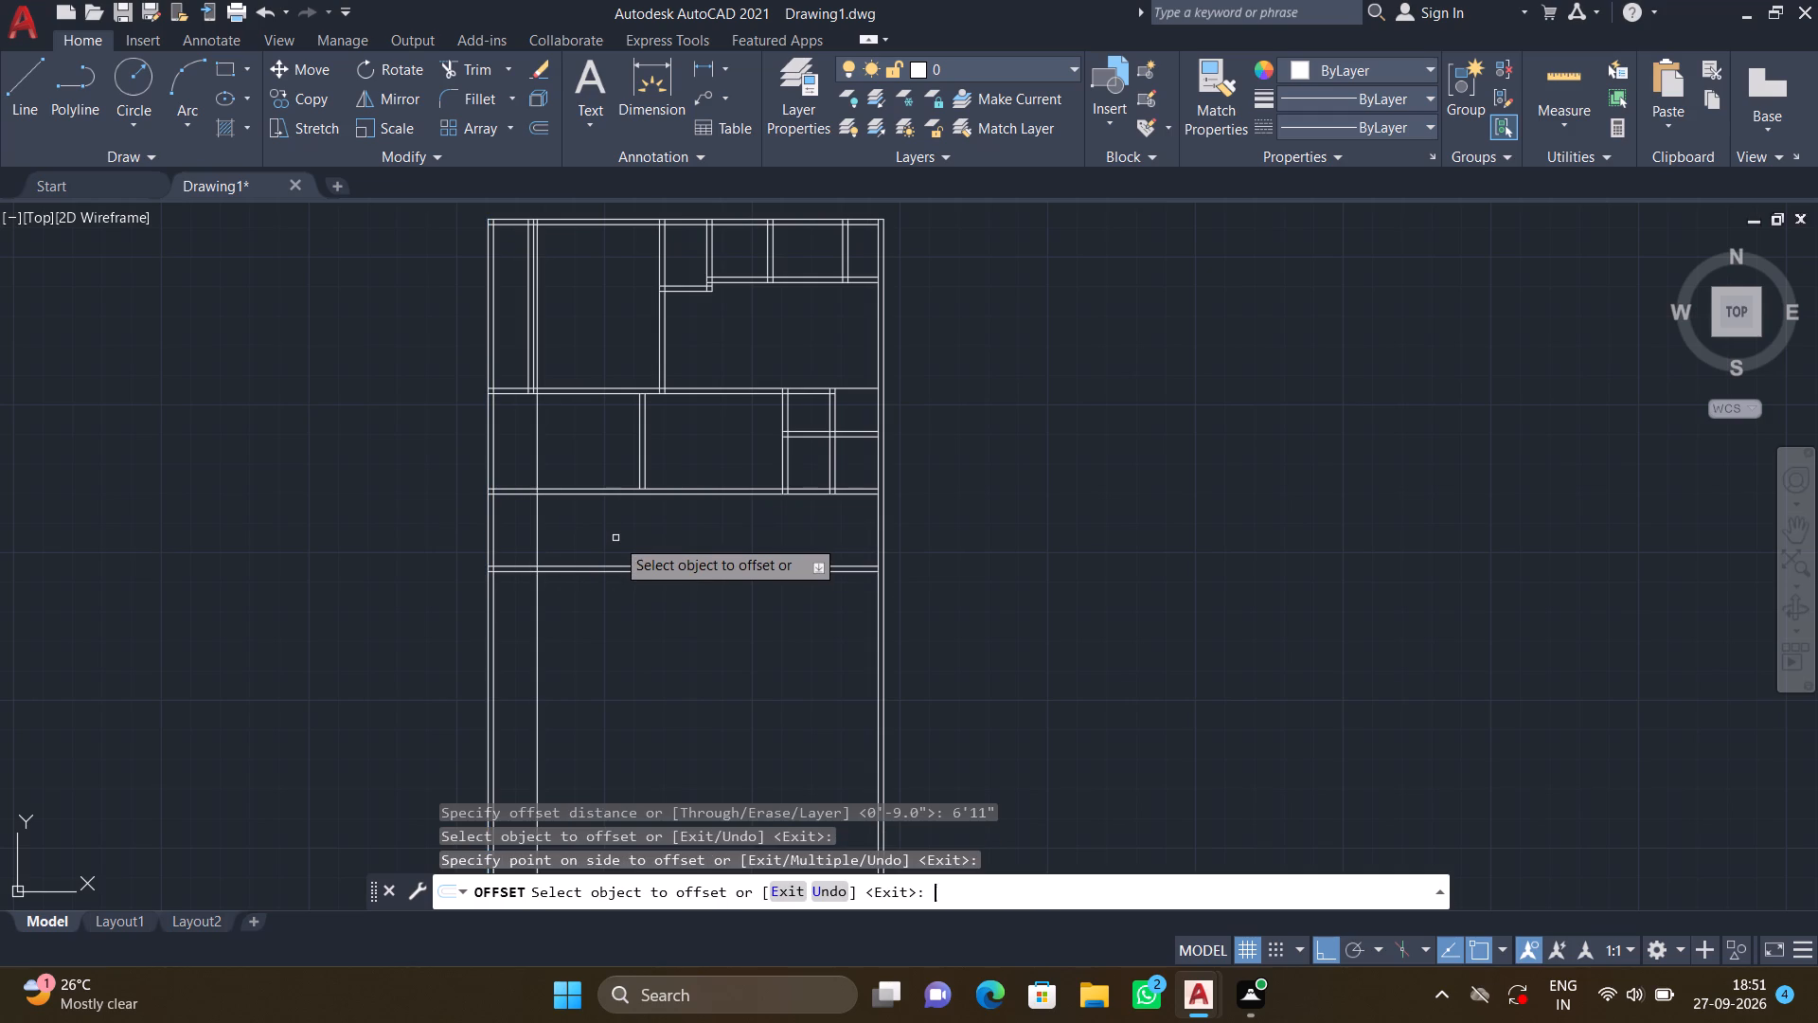
# Trim the new vertical line out of the north room, the middle band and the middle band's upper wall.
pyautogui.scroll(2, 540, 392)
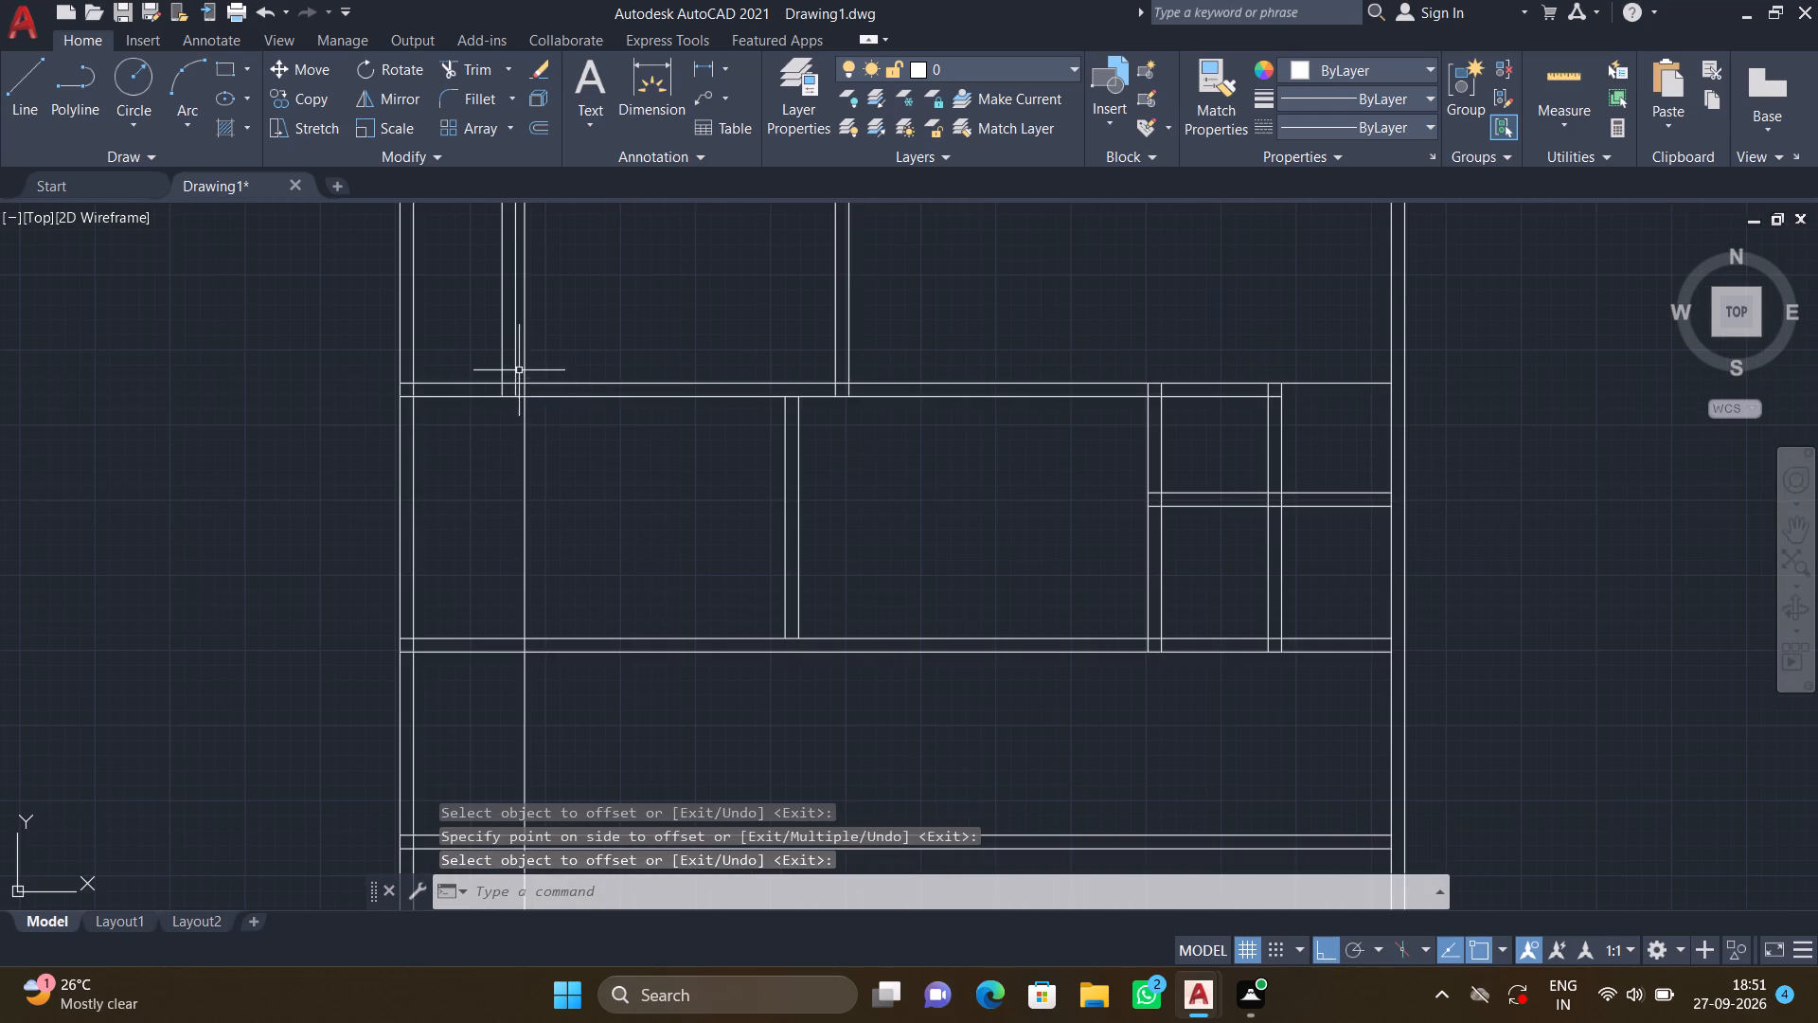
pyautogui.scroll(3, 545, 364)
pyautogui.write('TR')
pyautogui.press('Return')
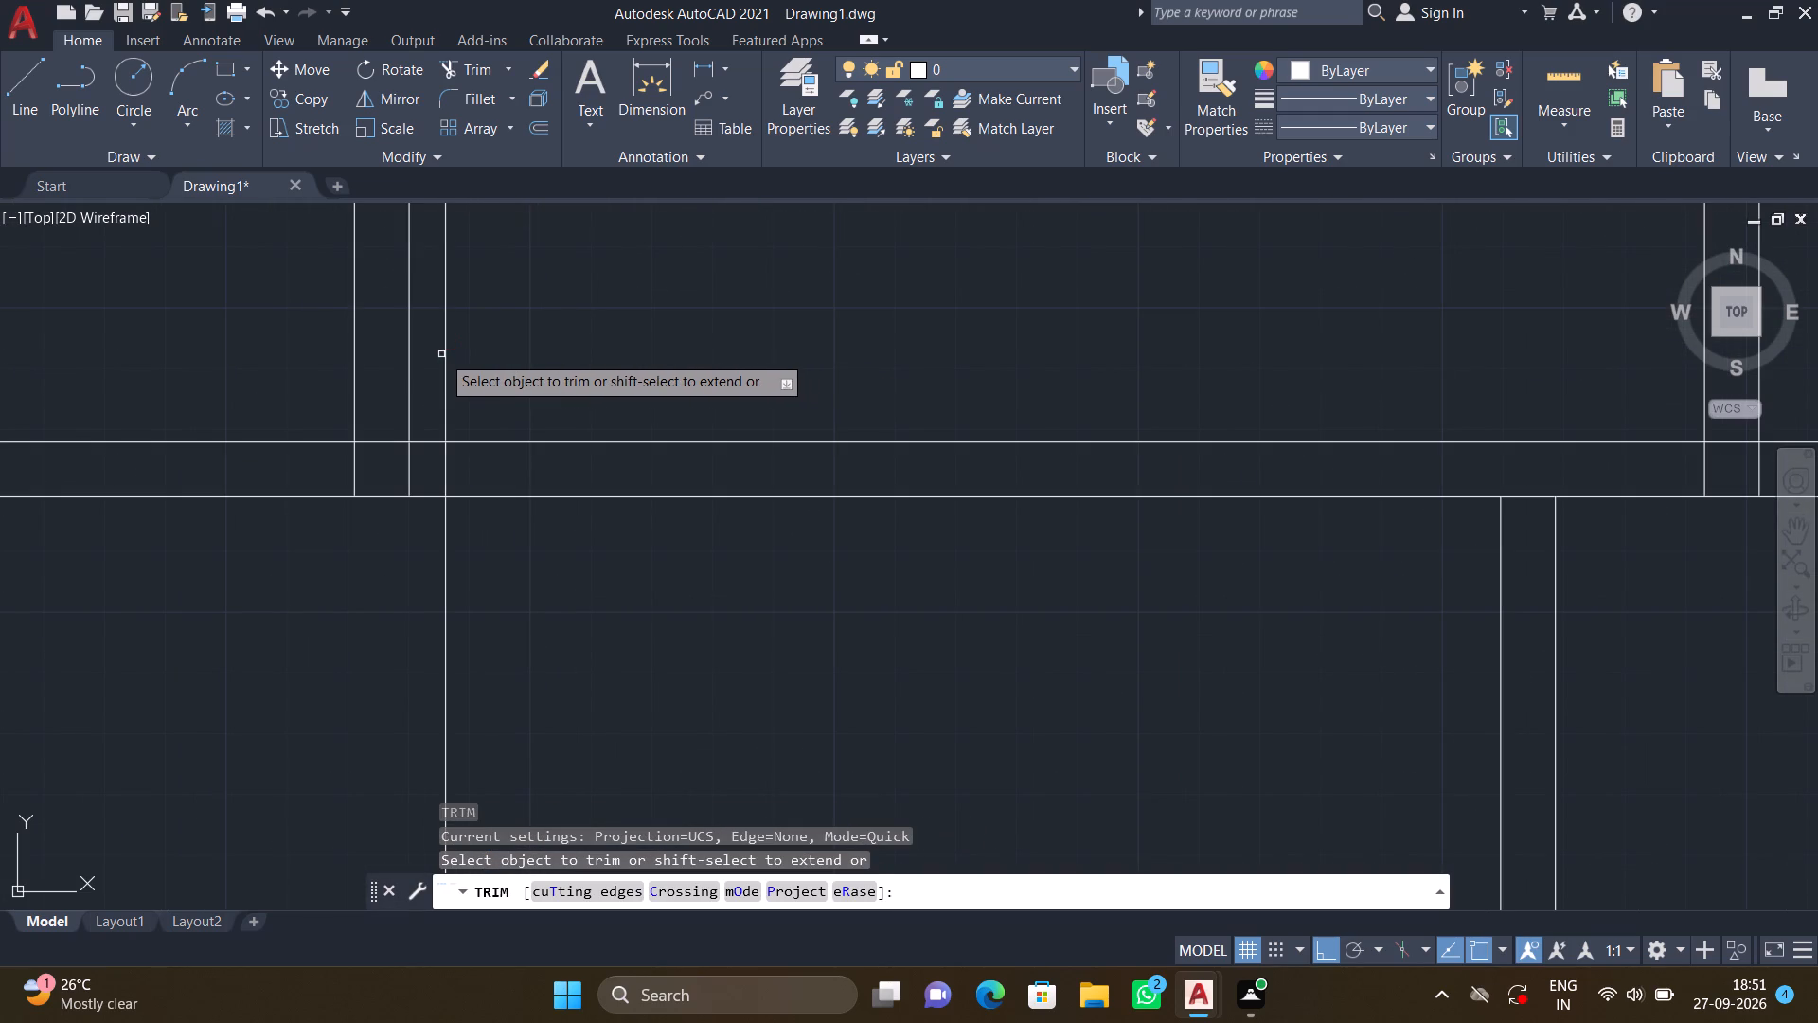
pyautogui.moveTo(441, 354); pyautogui.dragTo(471, 357)
pyautogui.scroll(-4, 555, 492)
pyautogui.moveTo(548, 566); pyautogui.dragTo(547, 533, button='middle')
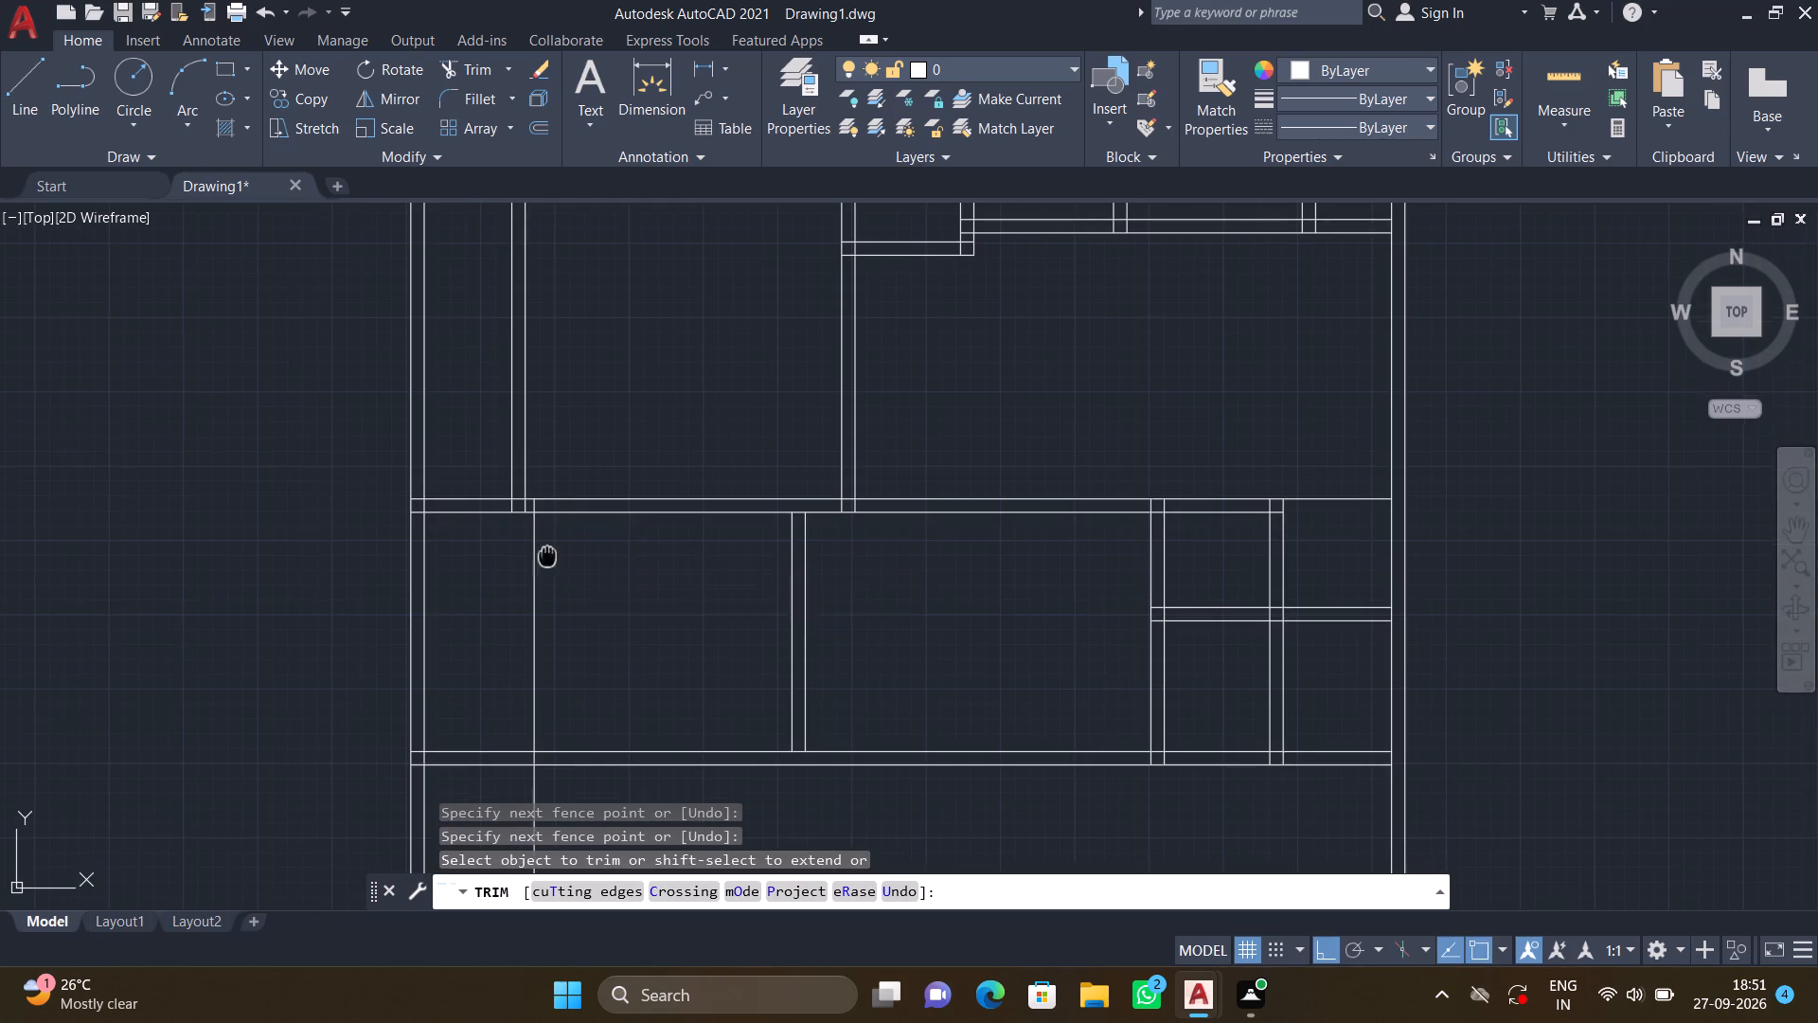
pyautogui.moveTo(547, 533); pyautogui.dragTo(561, 422, button='middle')
pyautogui.click(536, 546)
pyautogui.click(565, 542)
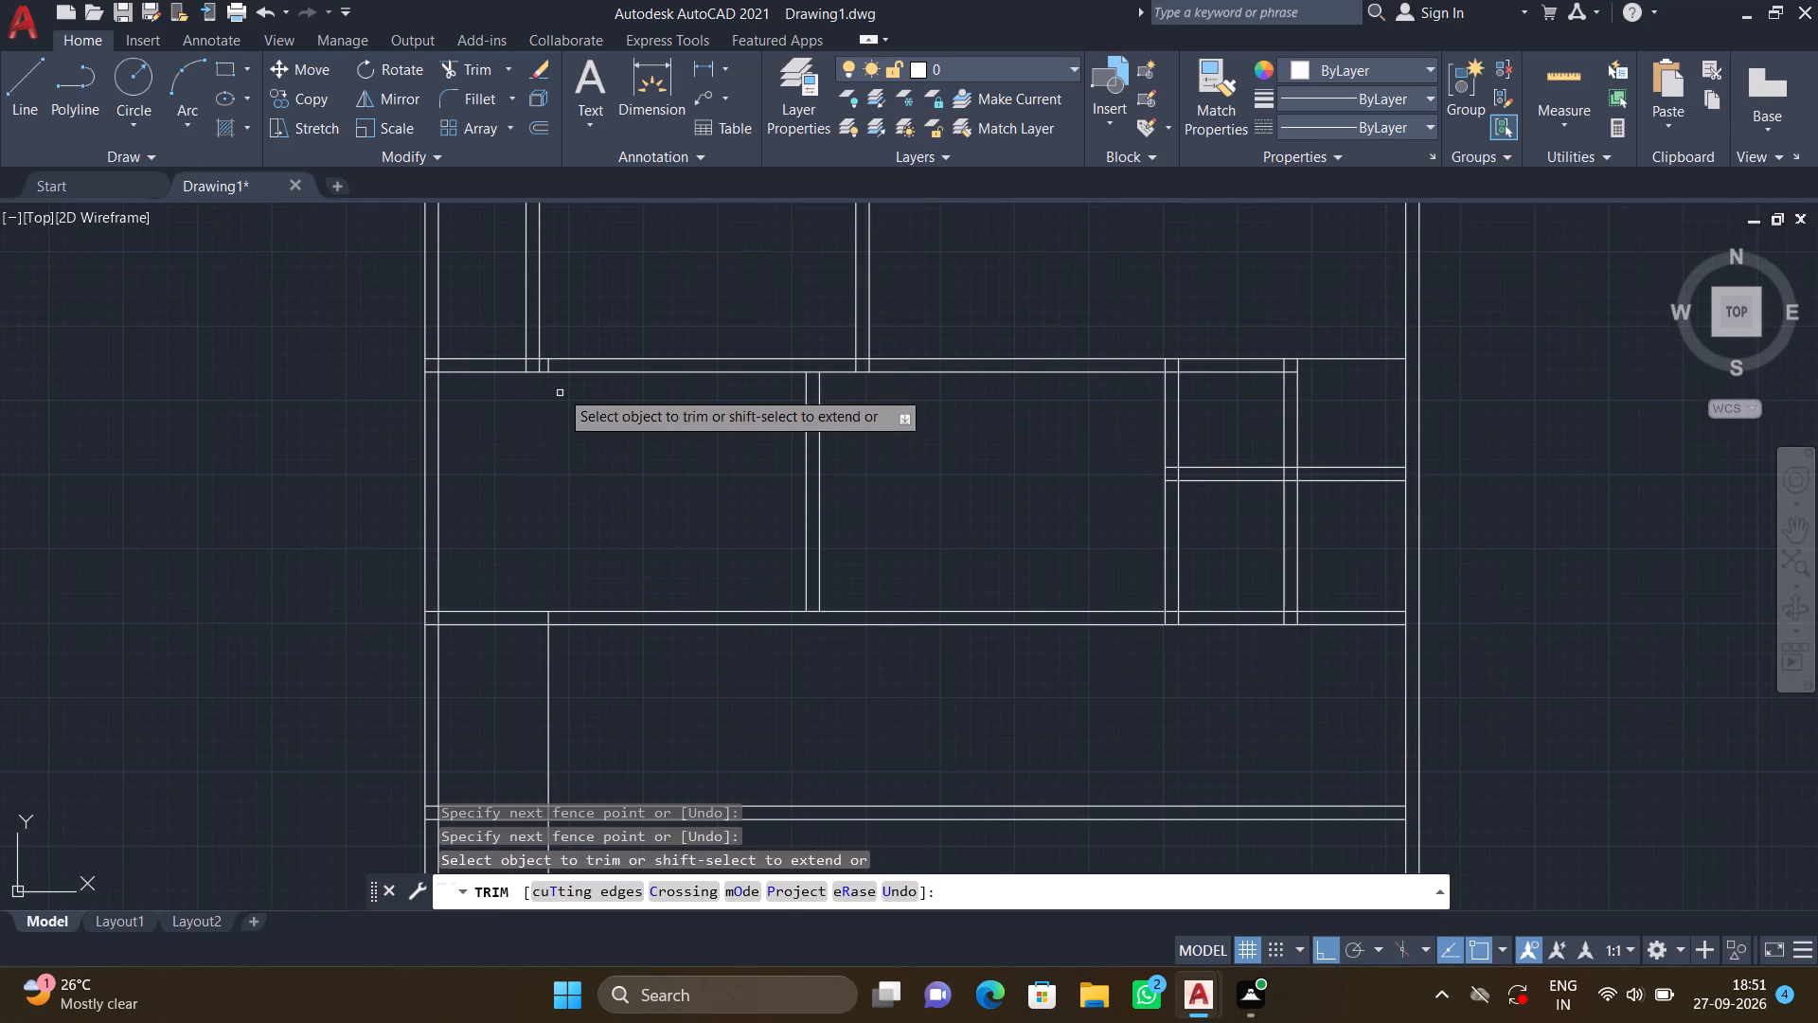
pyautogui.scroll(3, 552, 368)
pyautogui.click(520, 352)
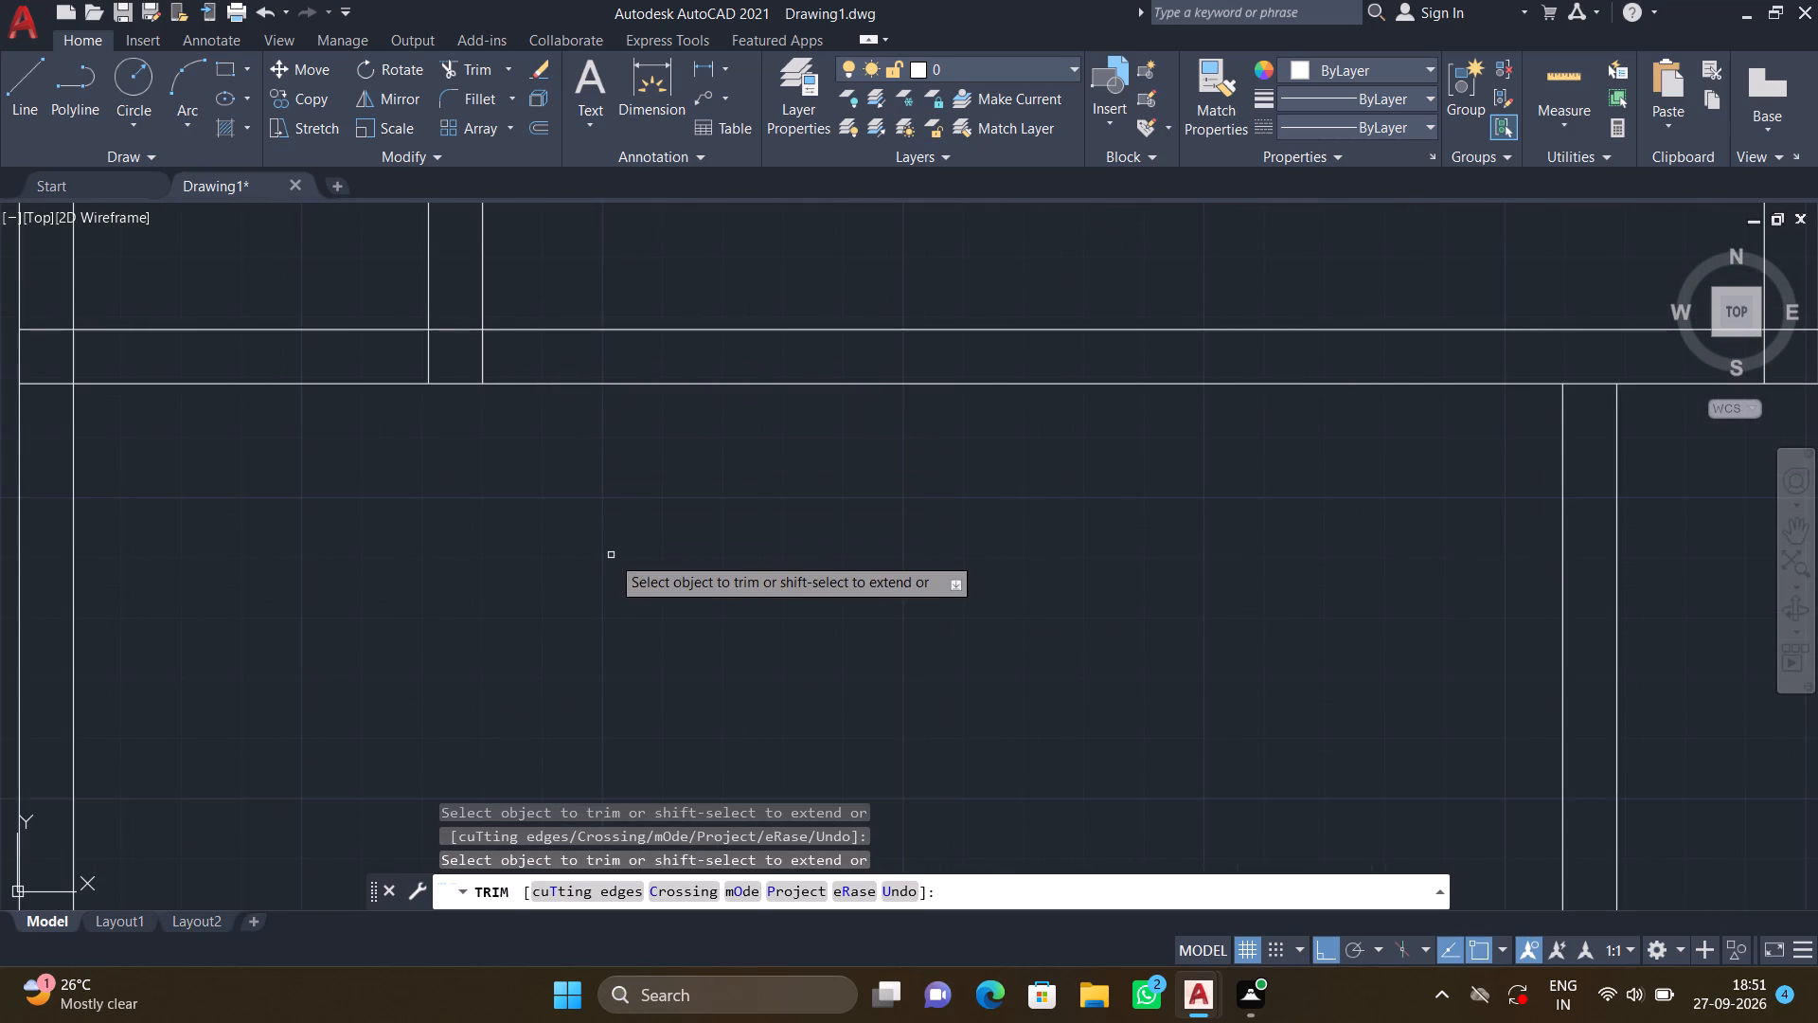
pyautogui.press('Return')
pyautogui.scroll(-3, 609, 552)
pyautogui.moveTo(608, 628); pyautogui.dragTo(600, 466, button='middle')
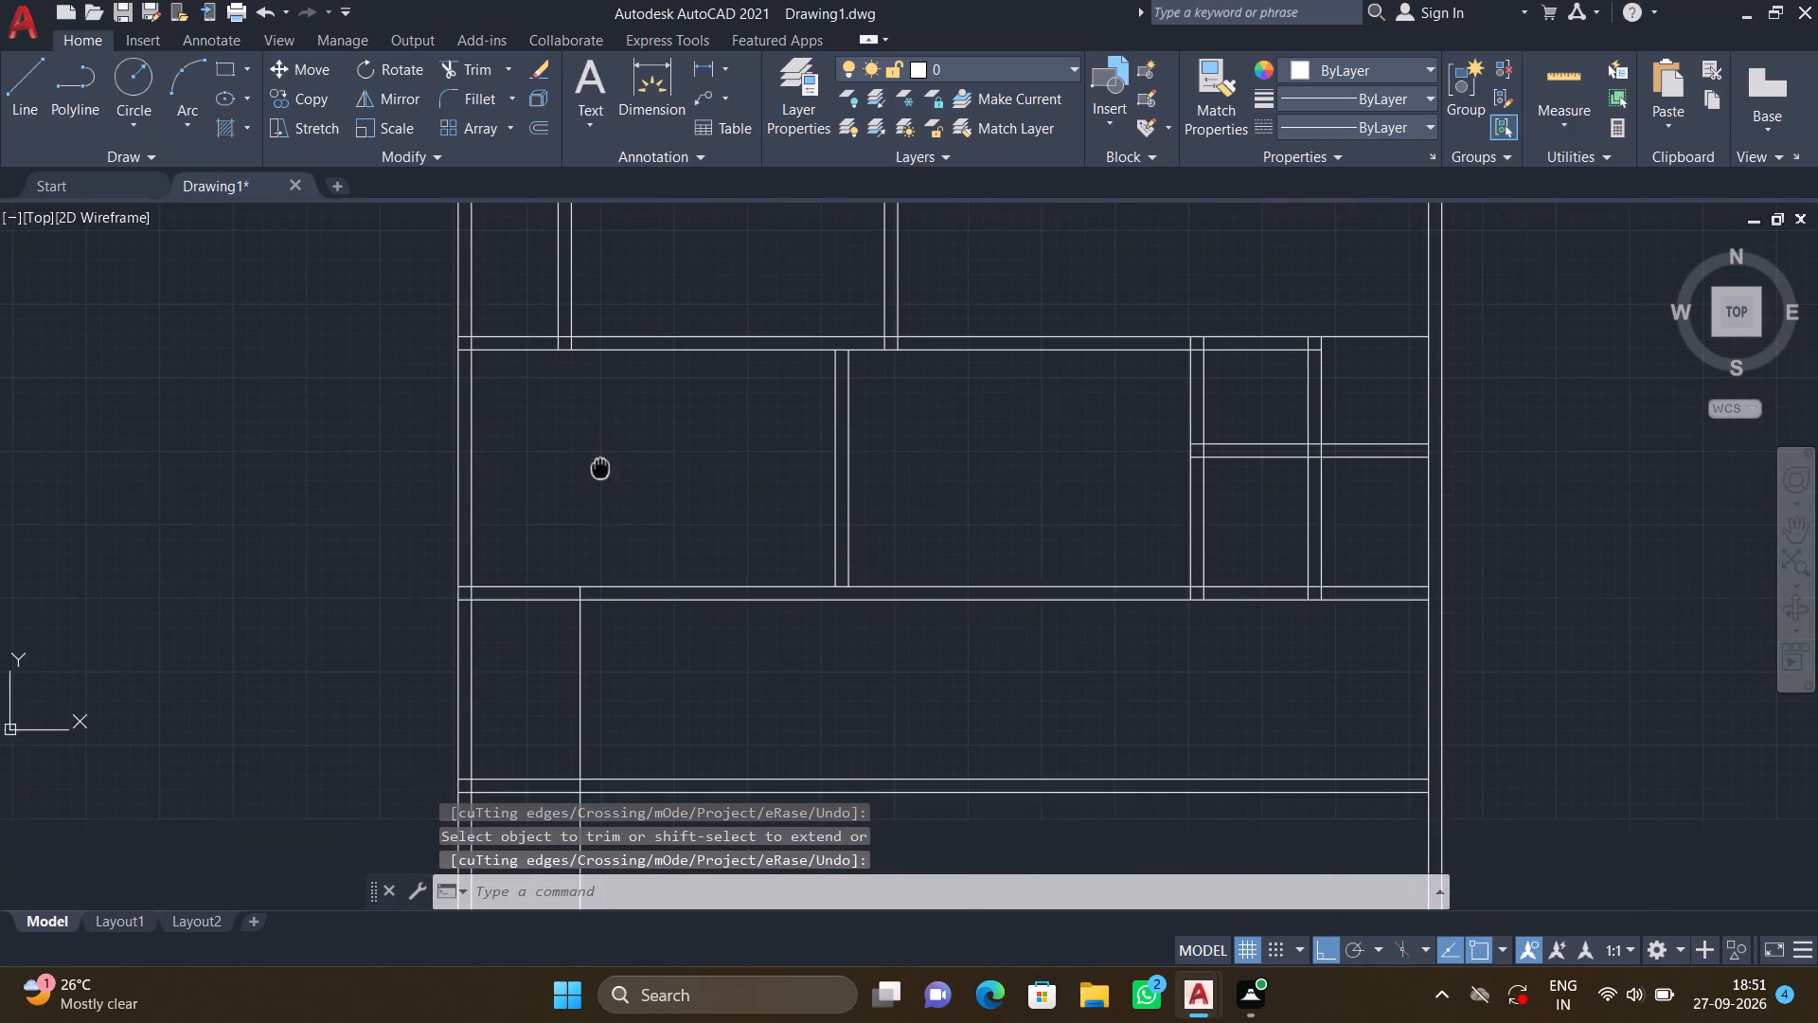
# Offset the new vertical line near the west outer wall 9" to the east to form a double-line wall.
pyautogui.moveTo(658, 720); pyautogui.dragTo(609, 515, button='middle')
pyautogui.press('o')
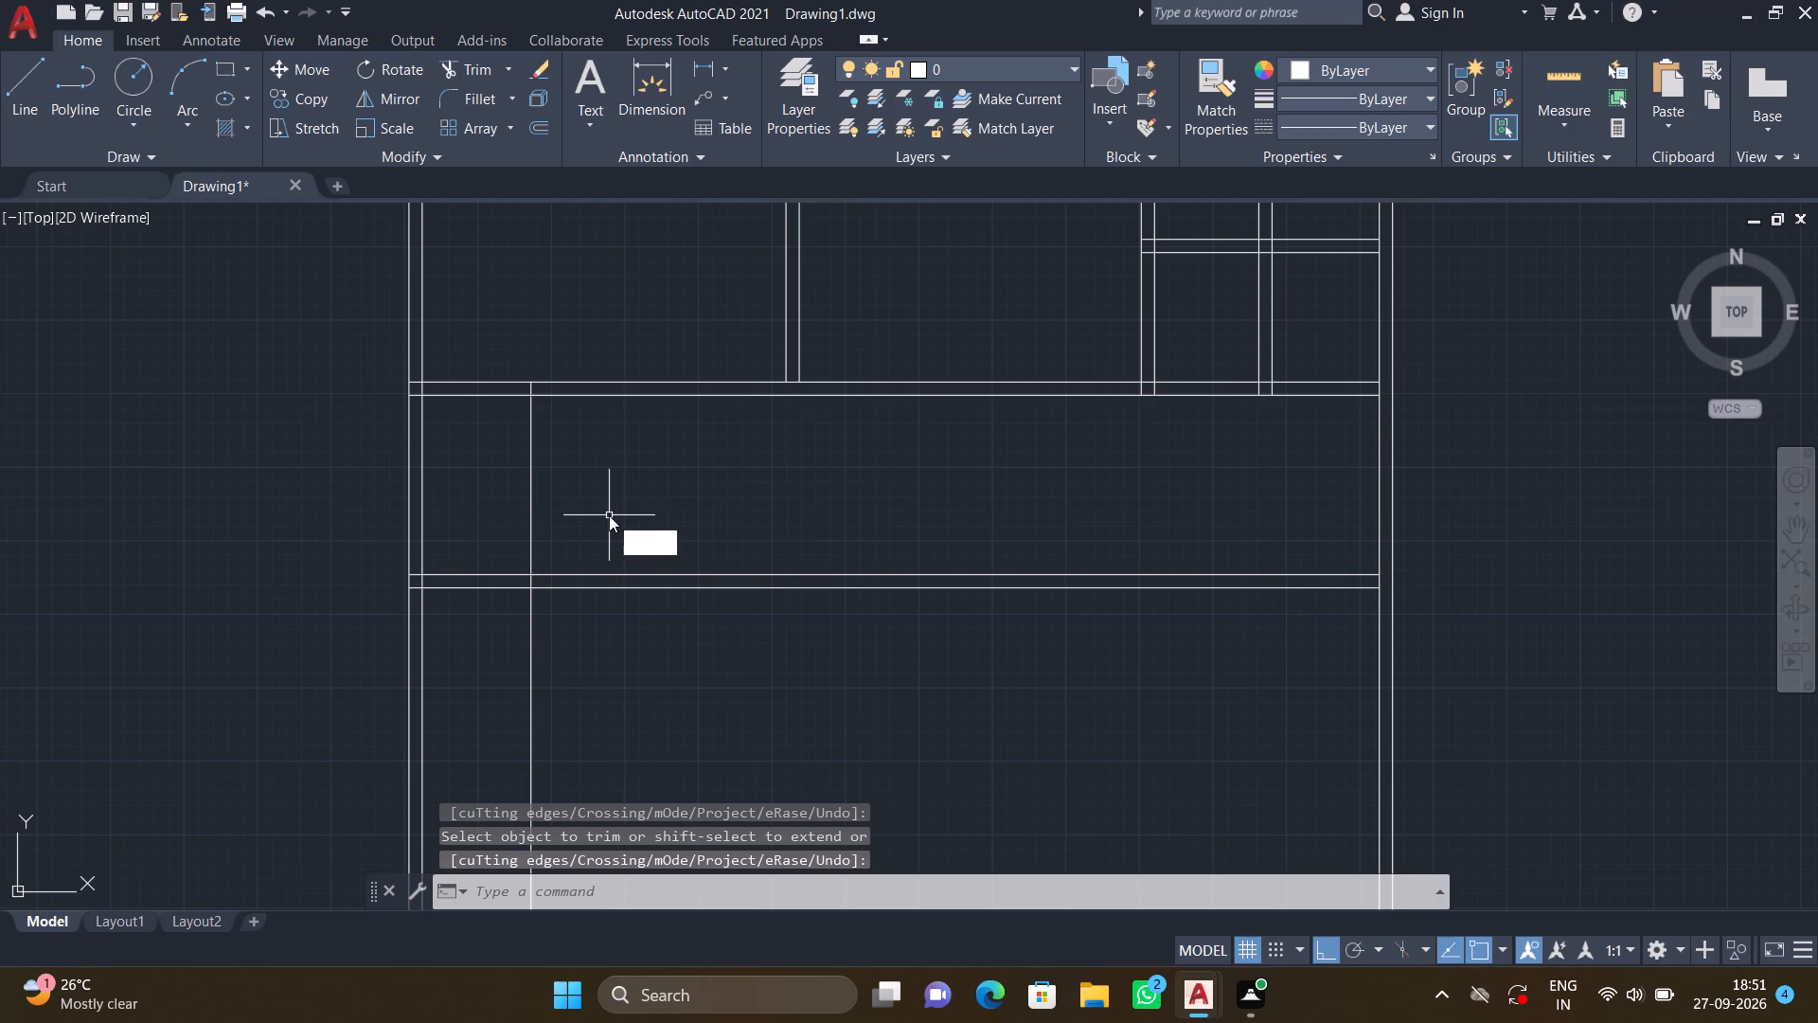
pyautogui.press('Return')
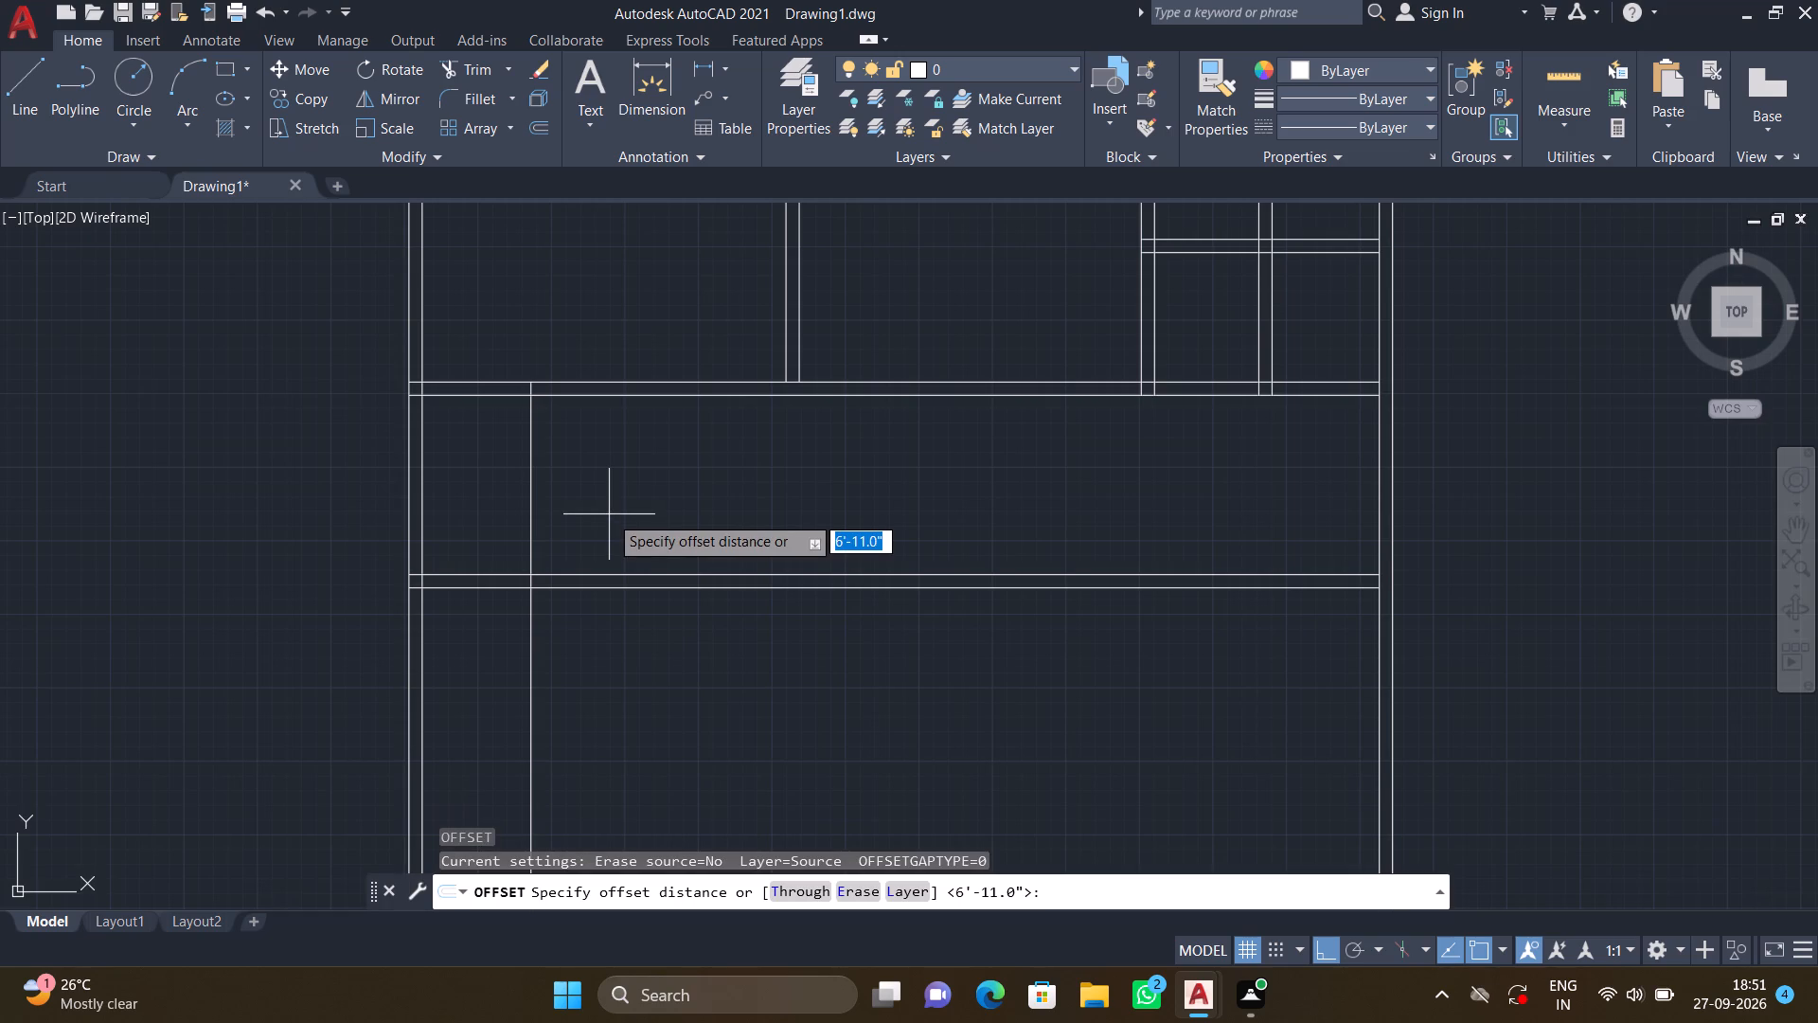
pyautogui.press('9')
pyautogui.hotkey('shift', '"')
pyautogui.press('Return')
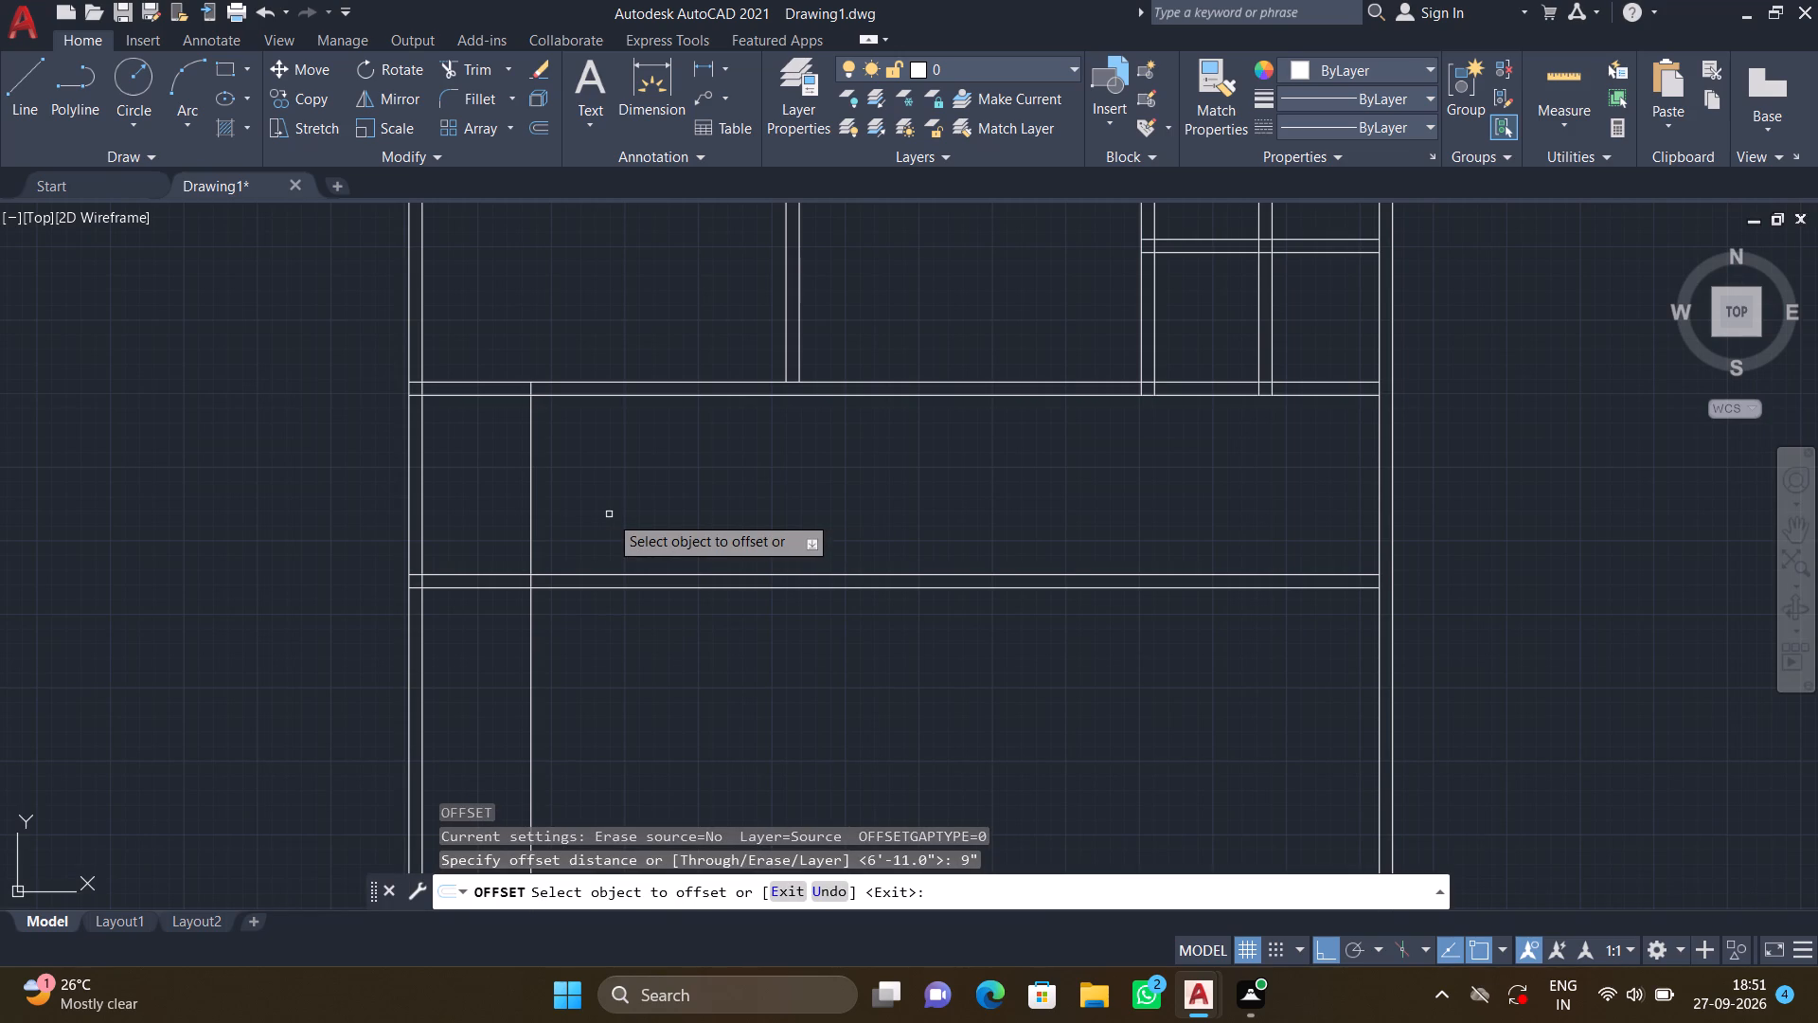
pyautogui.moveTo(531, 491); pyautogui.dragTo(540, 491)
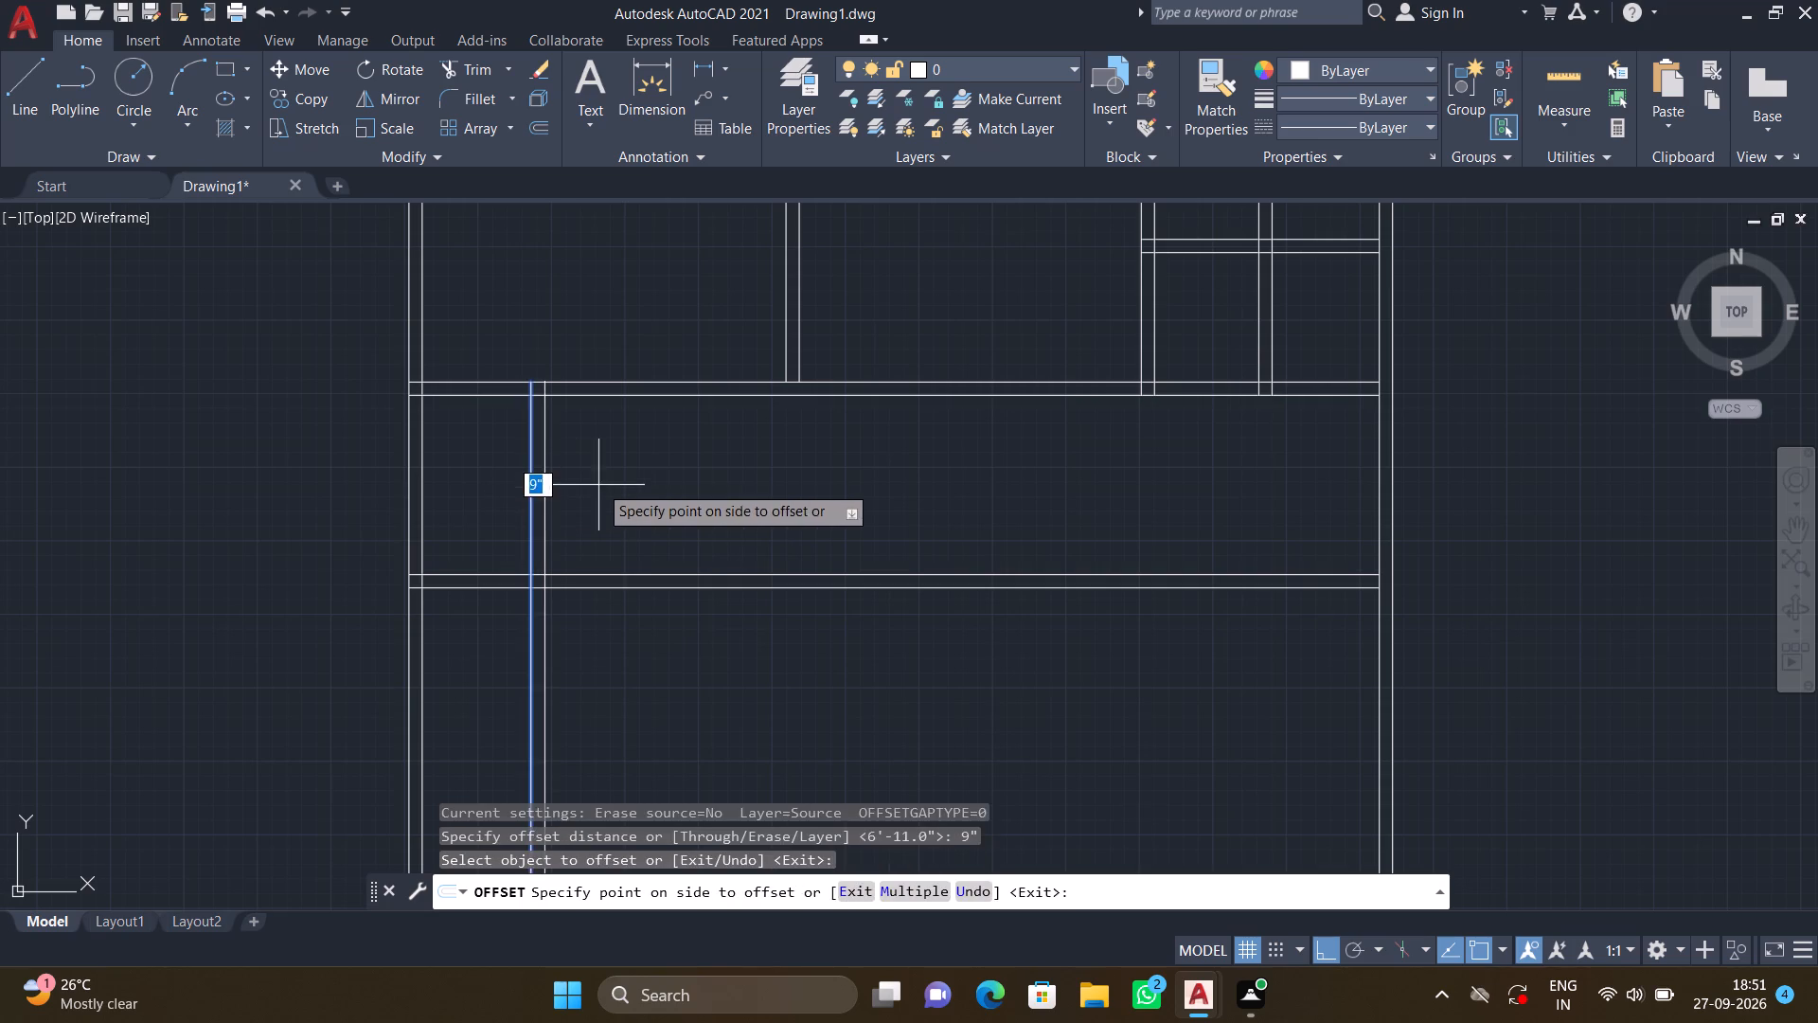
pyautogui.click(598, 485)
pyautogui.press('Return')
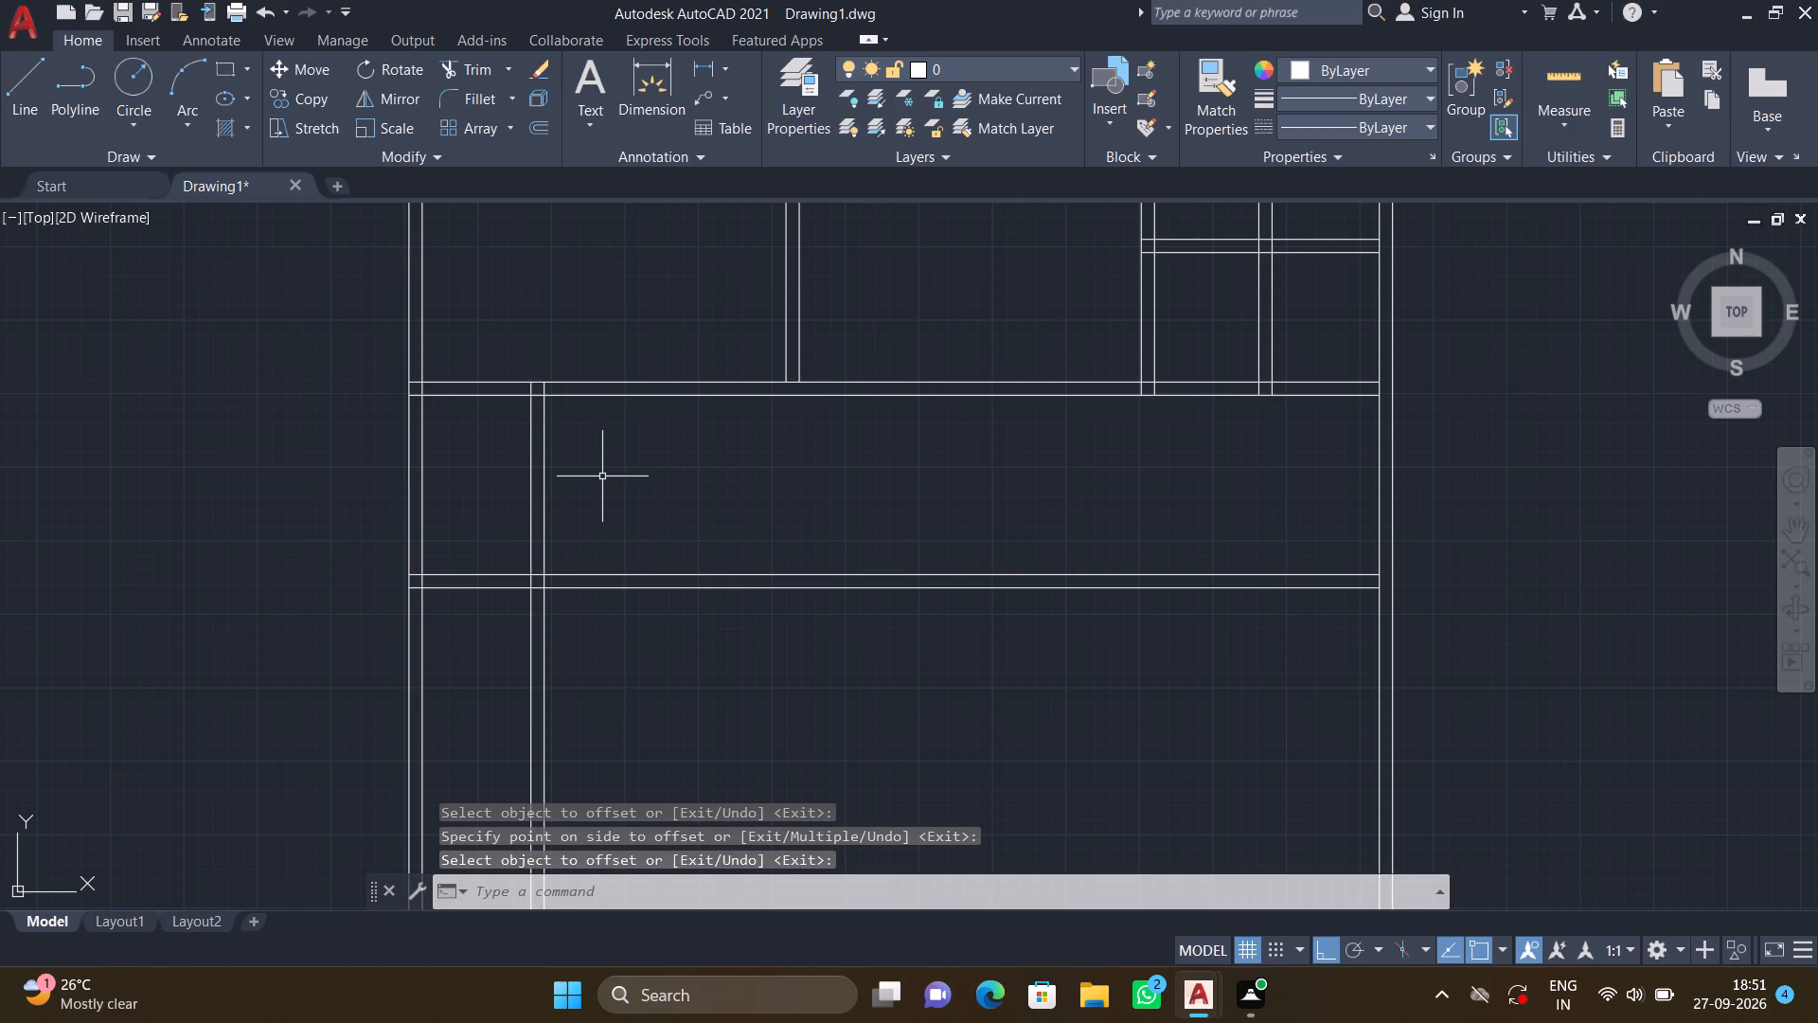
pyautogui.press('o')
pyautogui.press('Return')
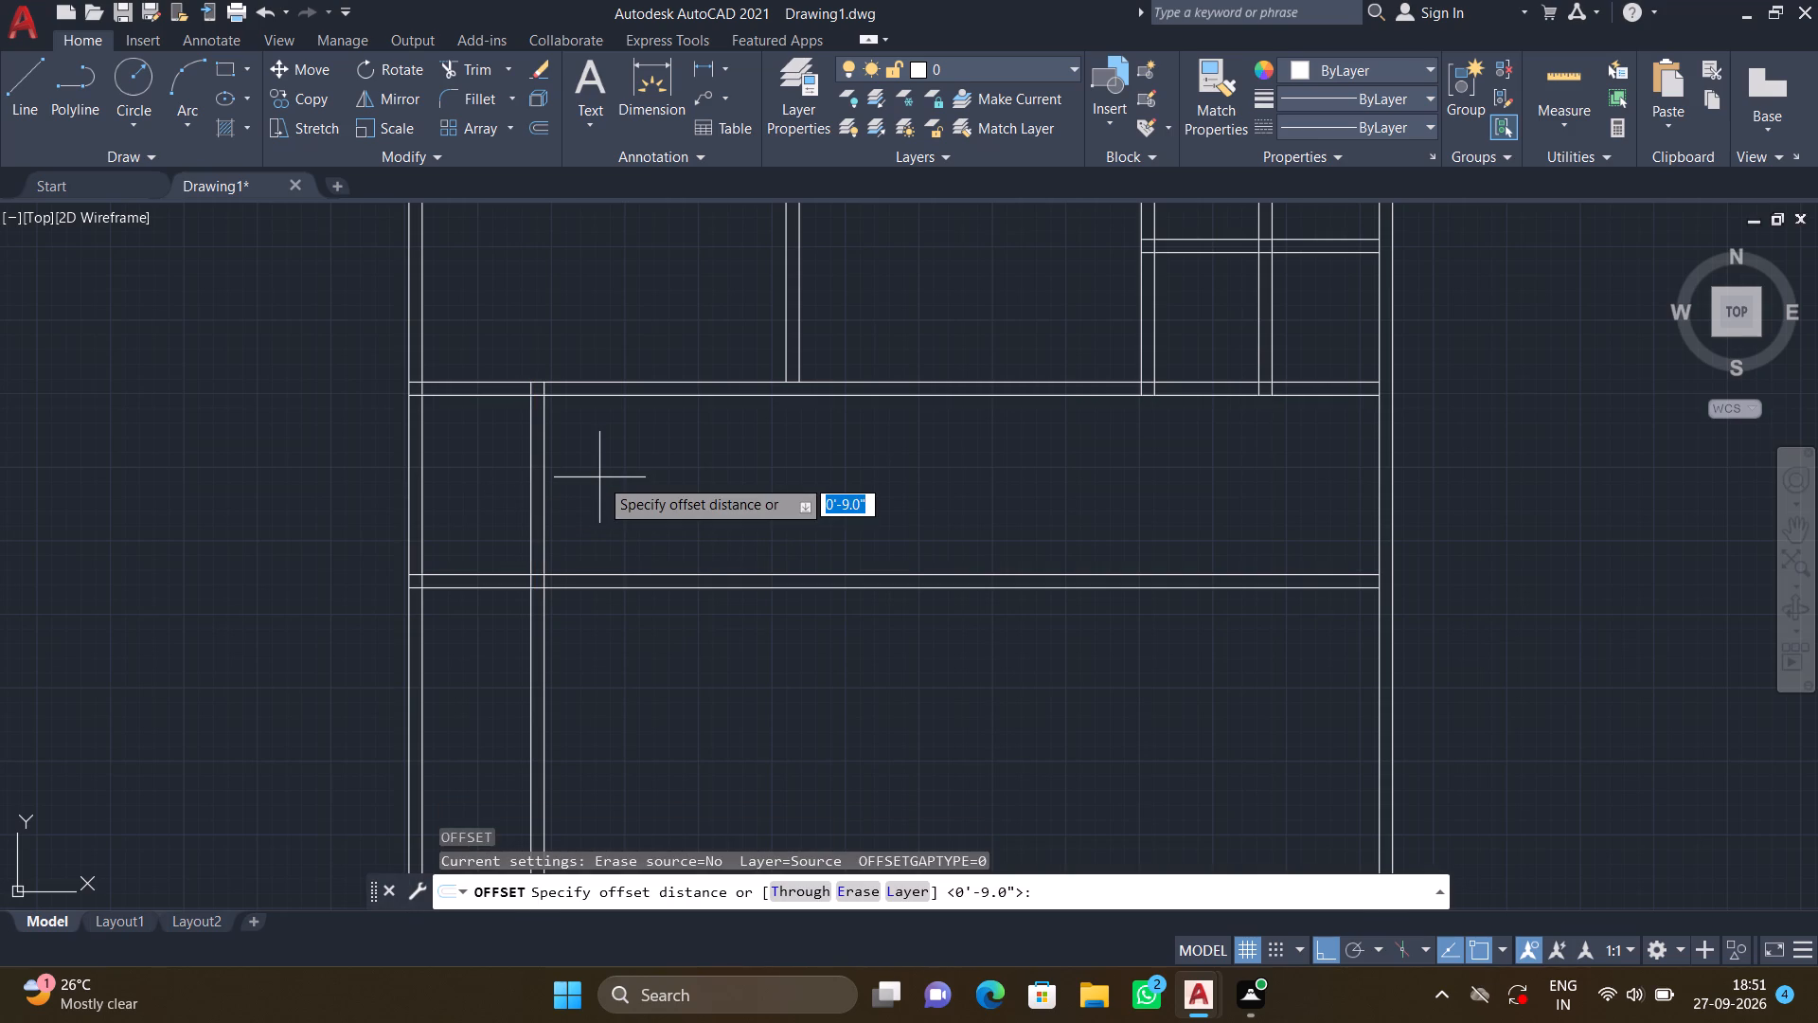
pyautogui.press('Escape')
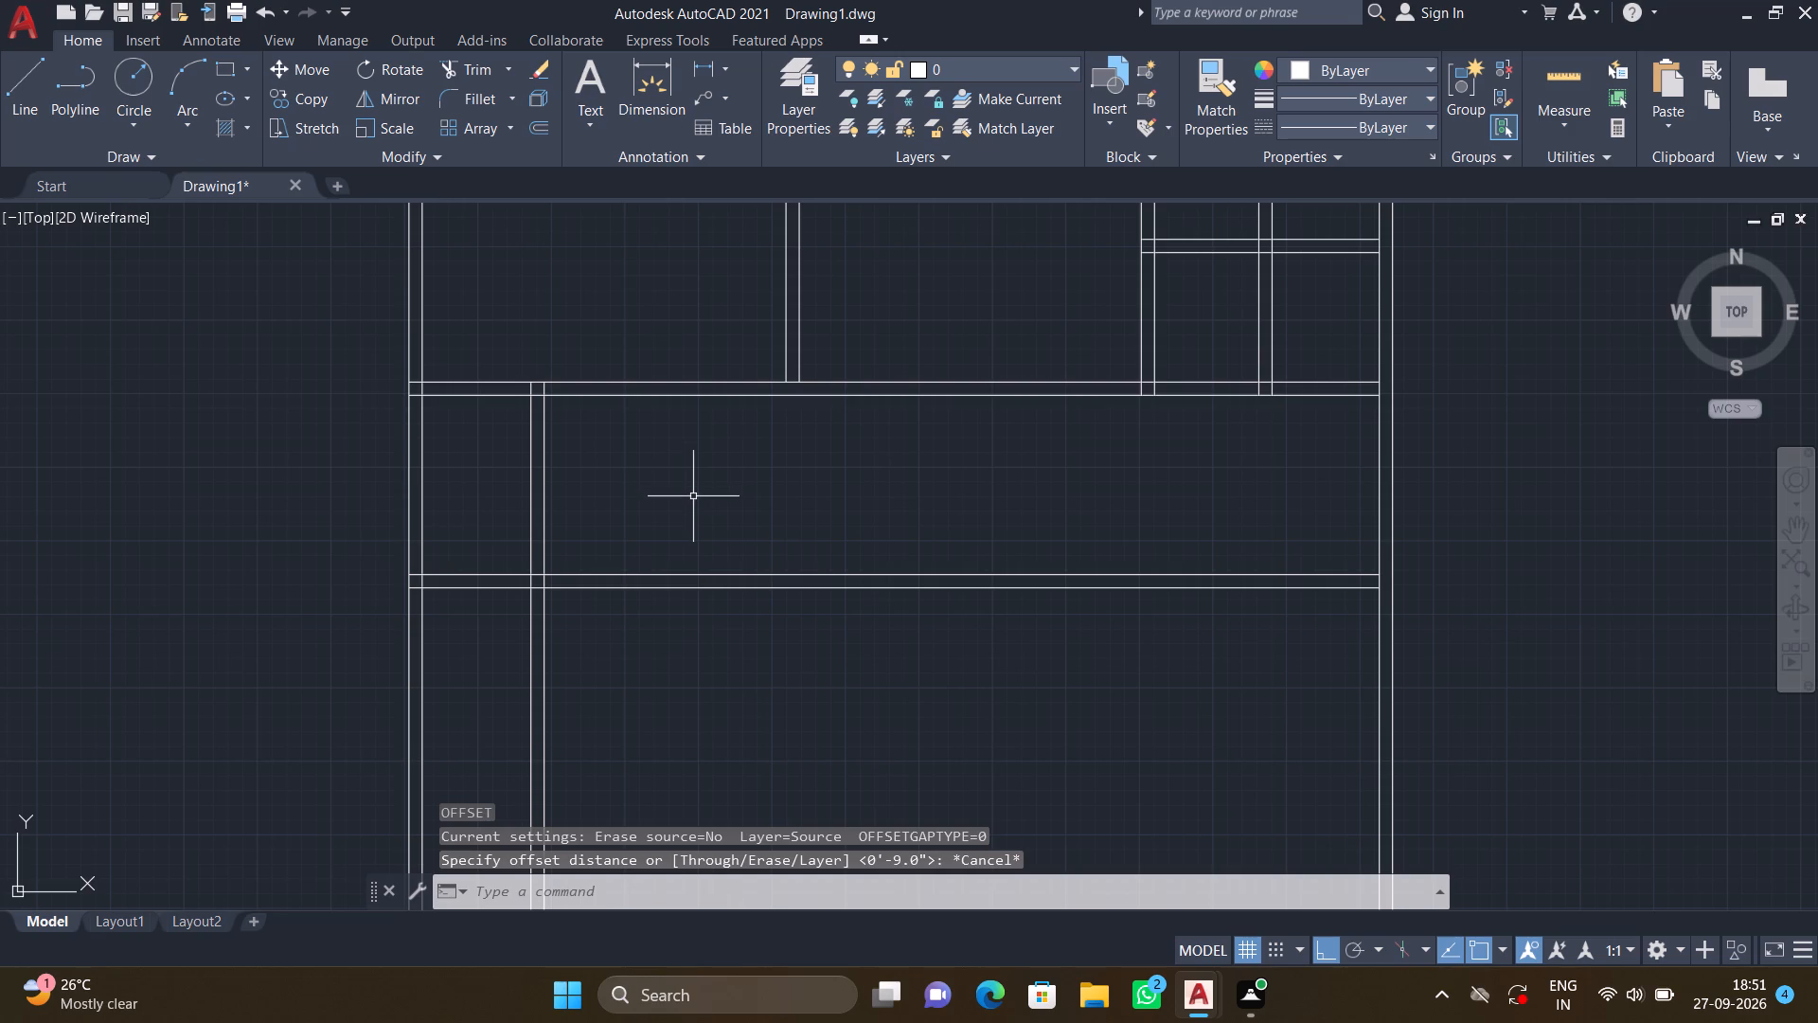
# Extend both lines of the middle band's central vertical wall south to the lower line of the newest horizontal wall.
pyautogui.write('EX')
pyautogui.press('Return')
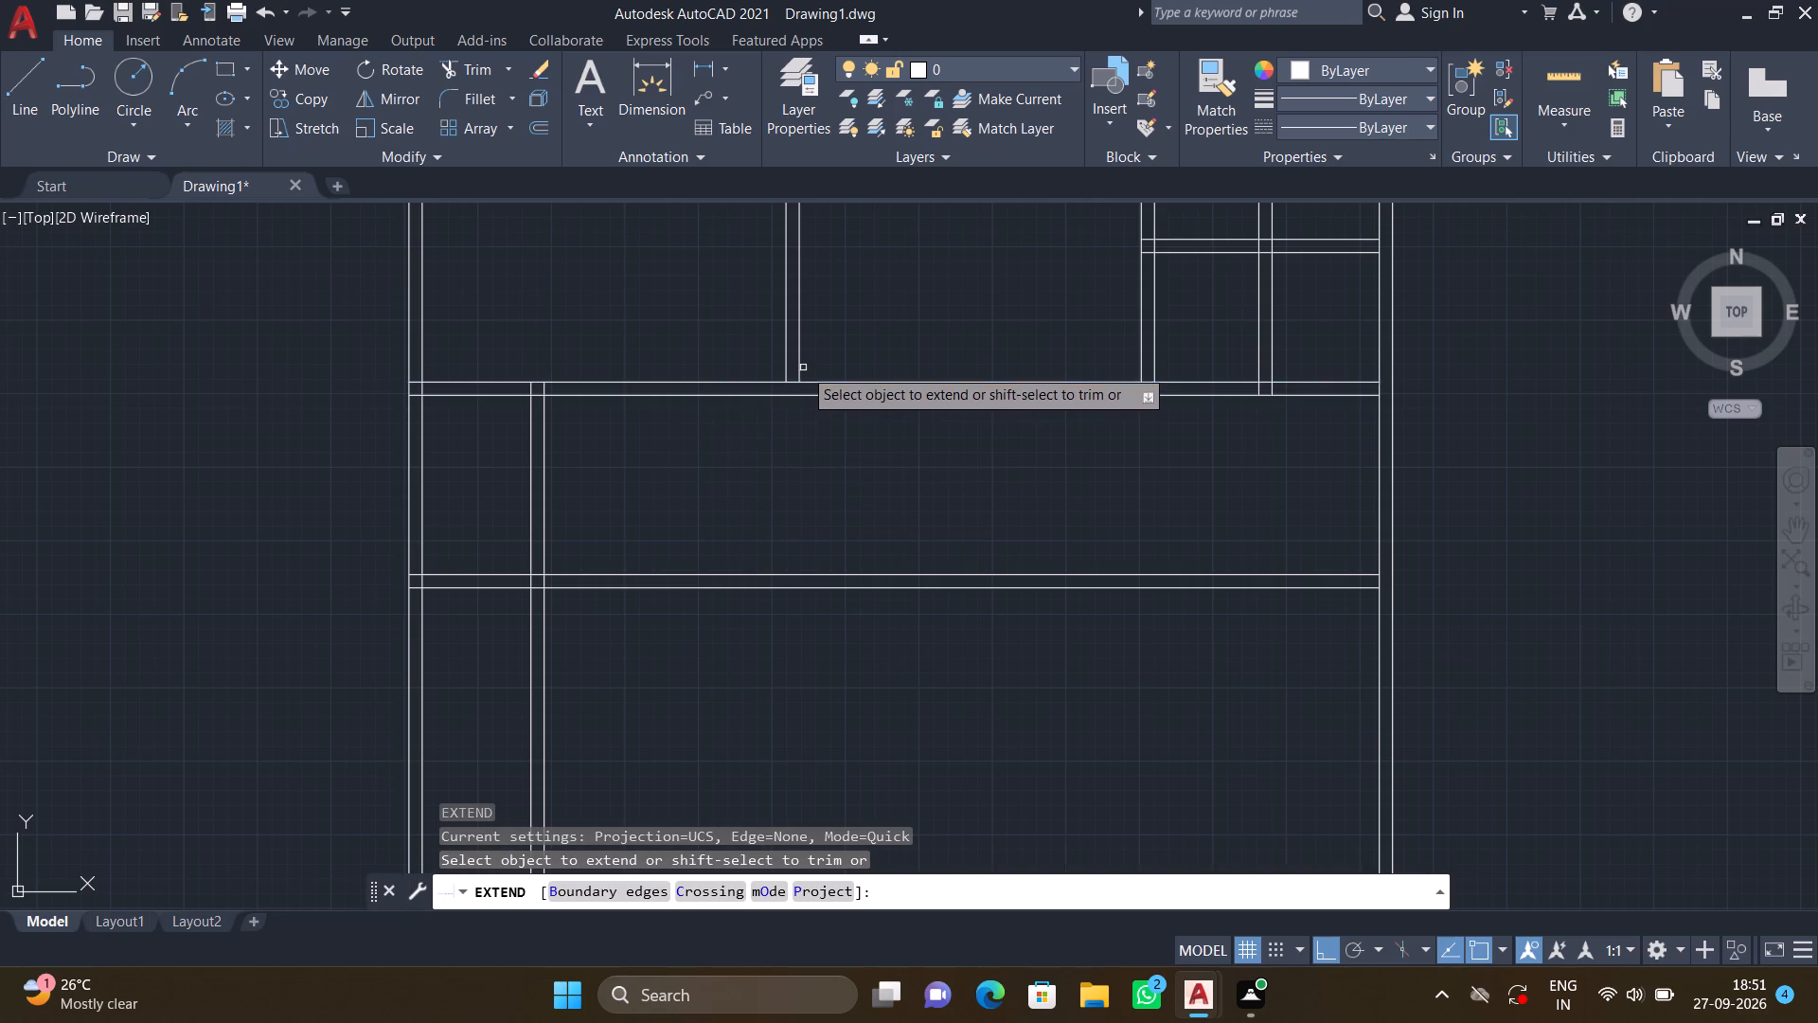
pyautogui.click(784, 350)
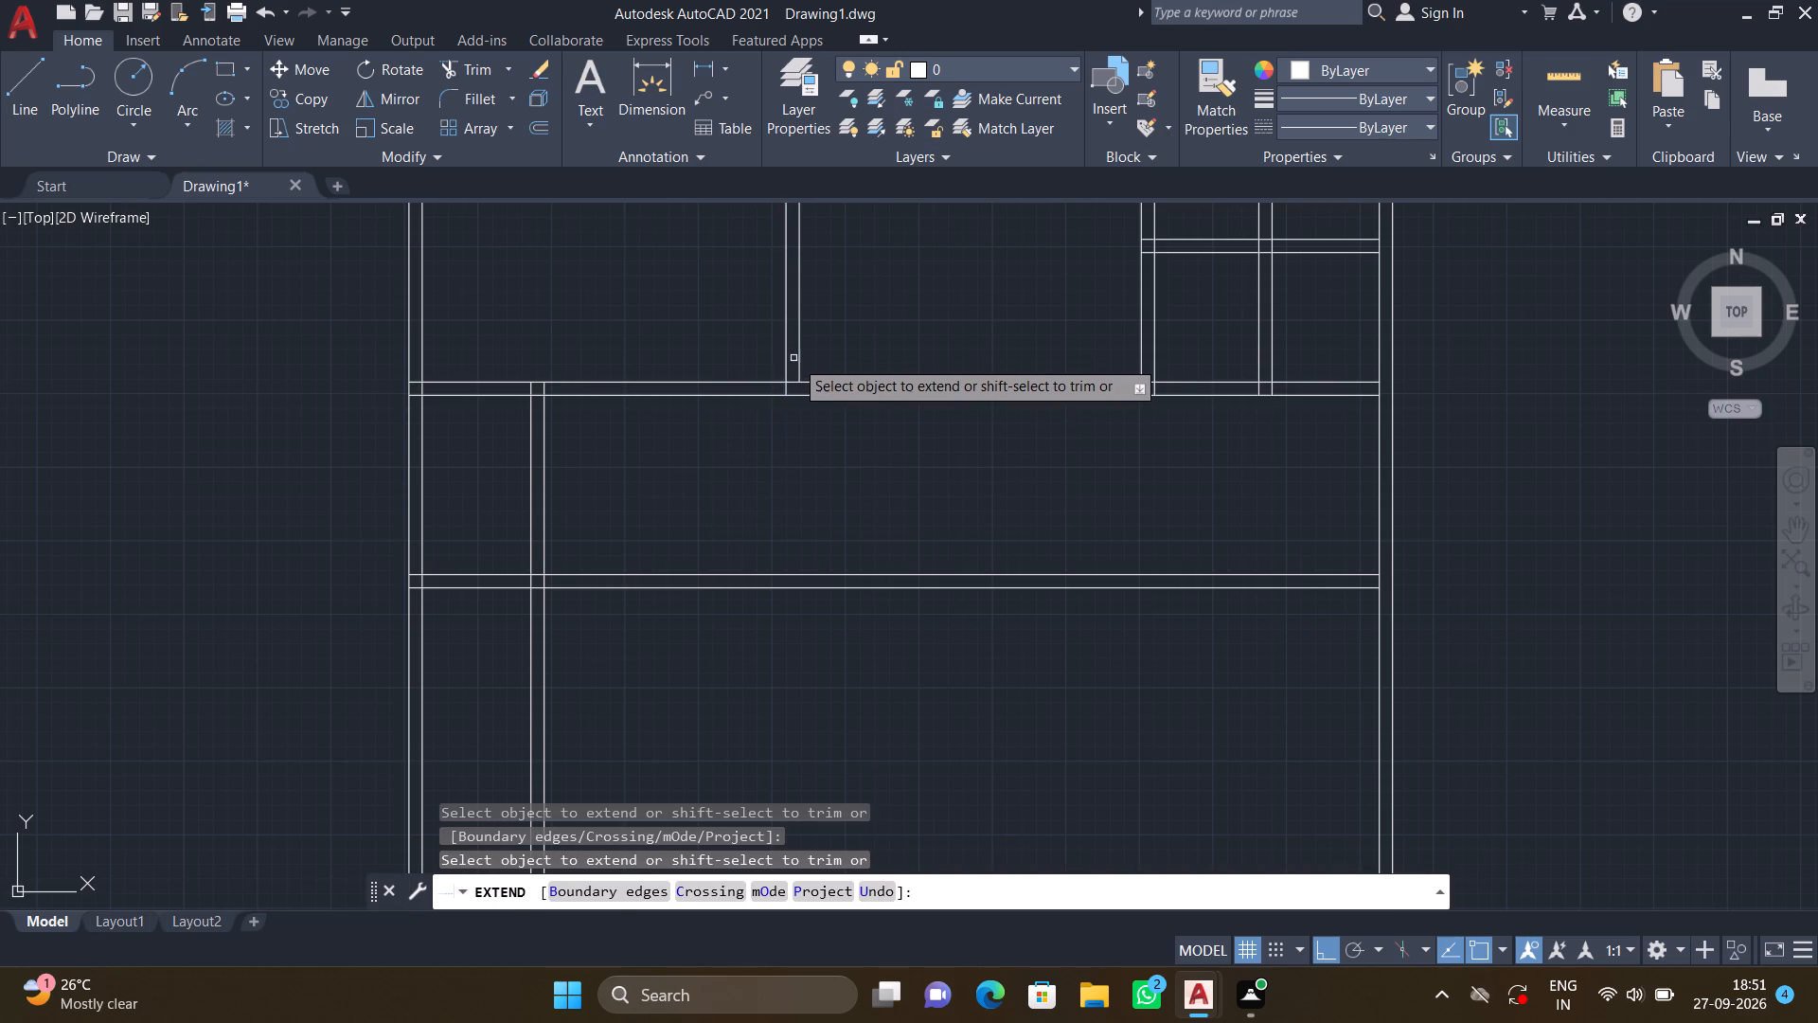
pyautogui.click(798, 360)
pyautogui.click(787, 381)
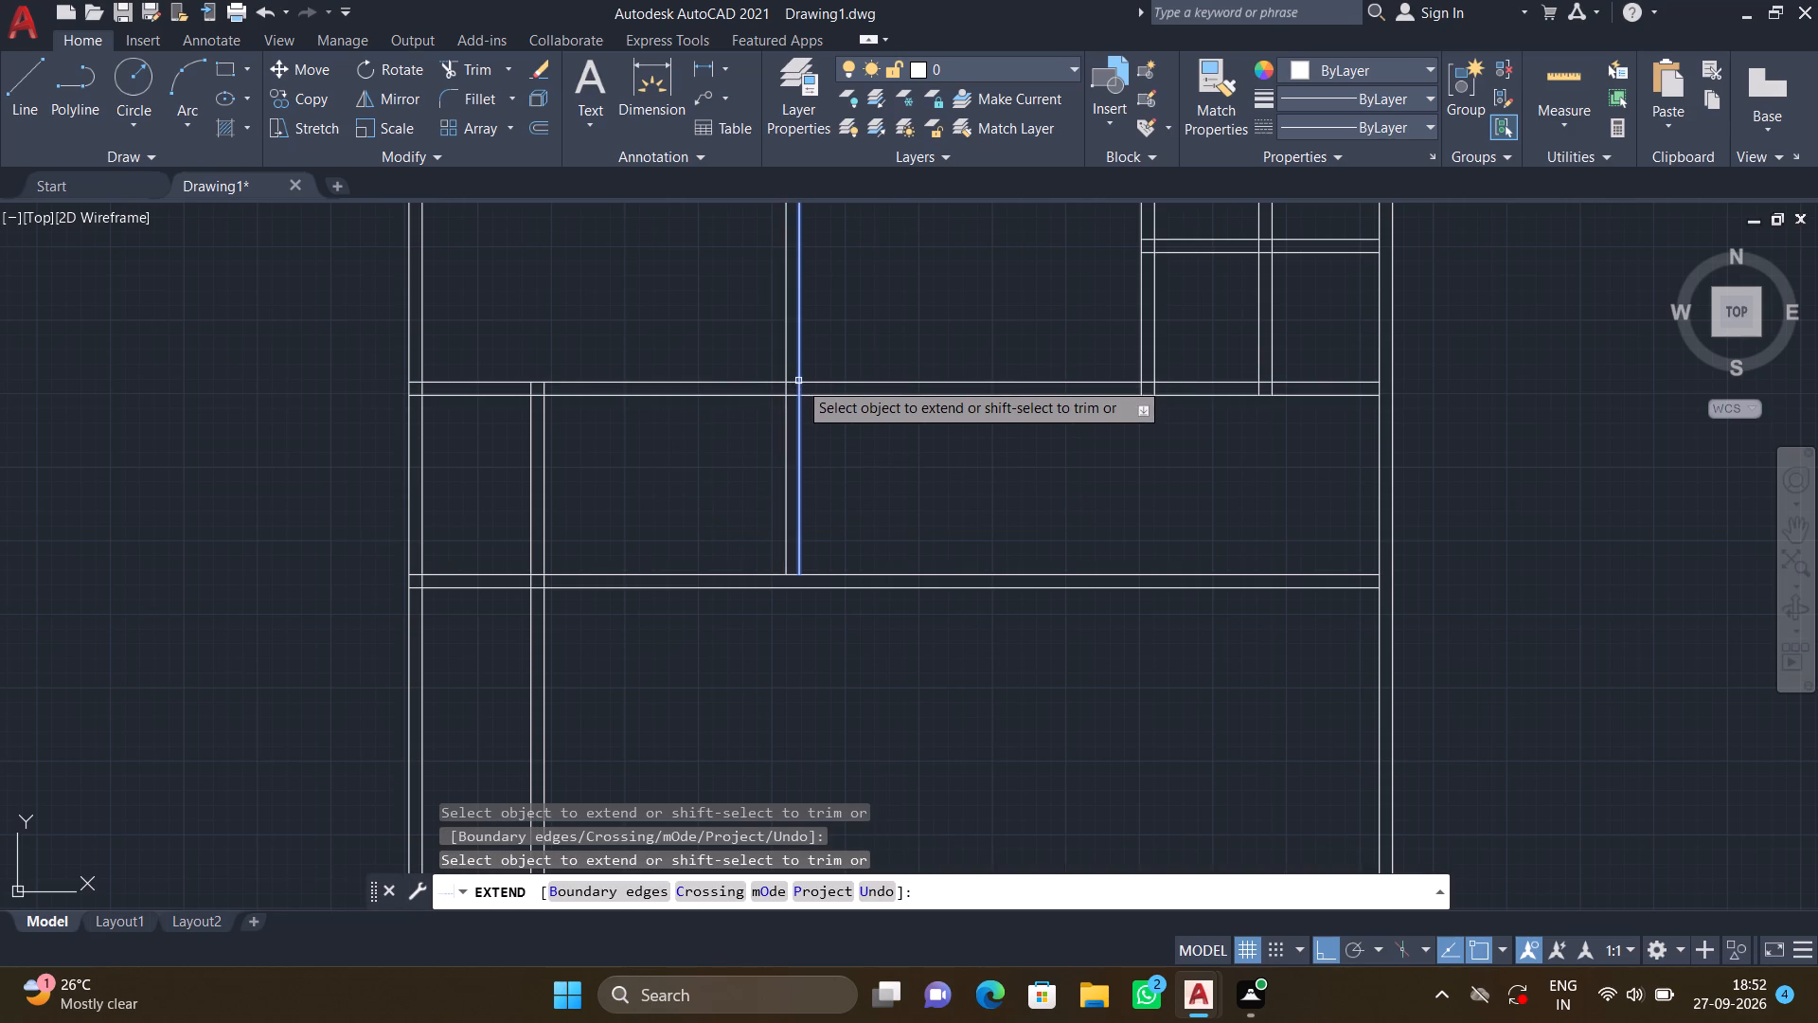
pyautogui.click(798, 380)
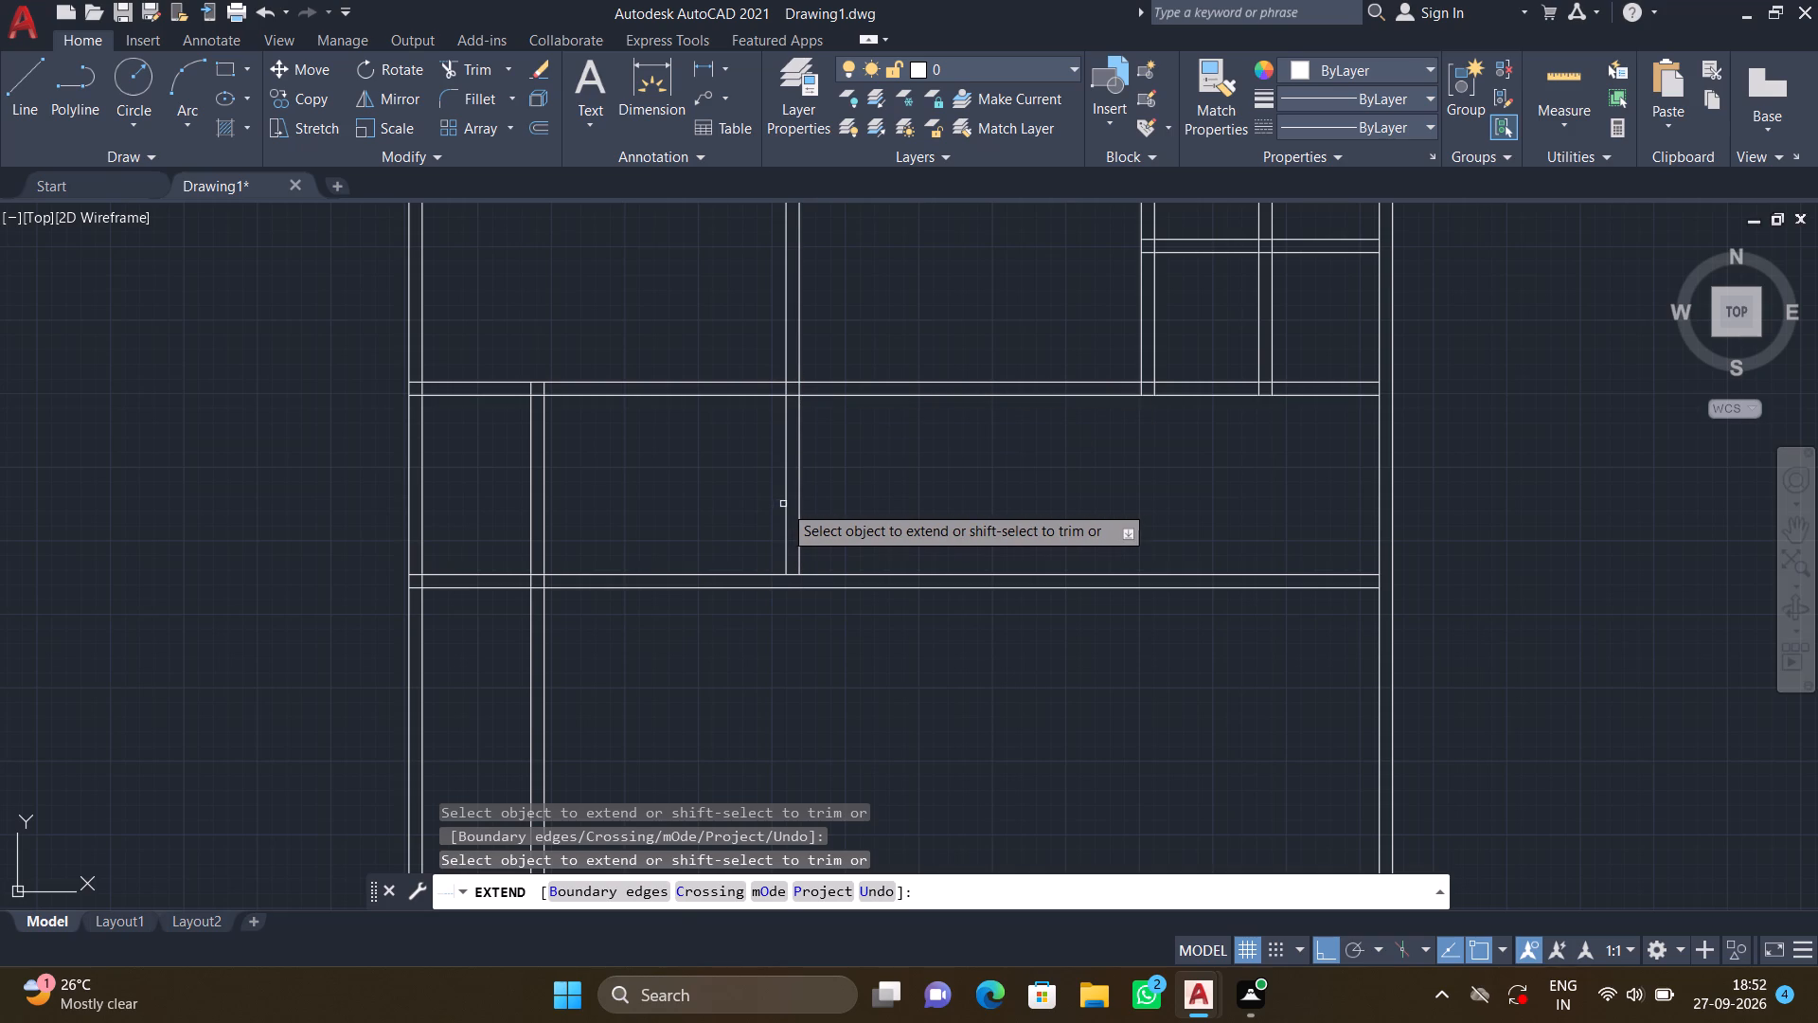
pyautogui.click(786, 504)
pyautogui.click(798, 507)
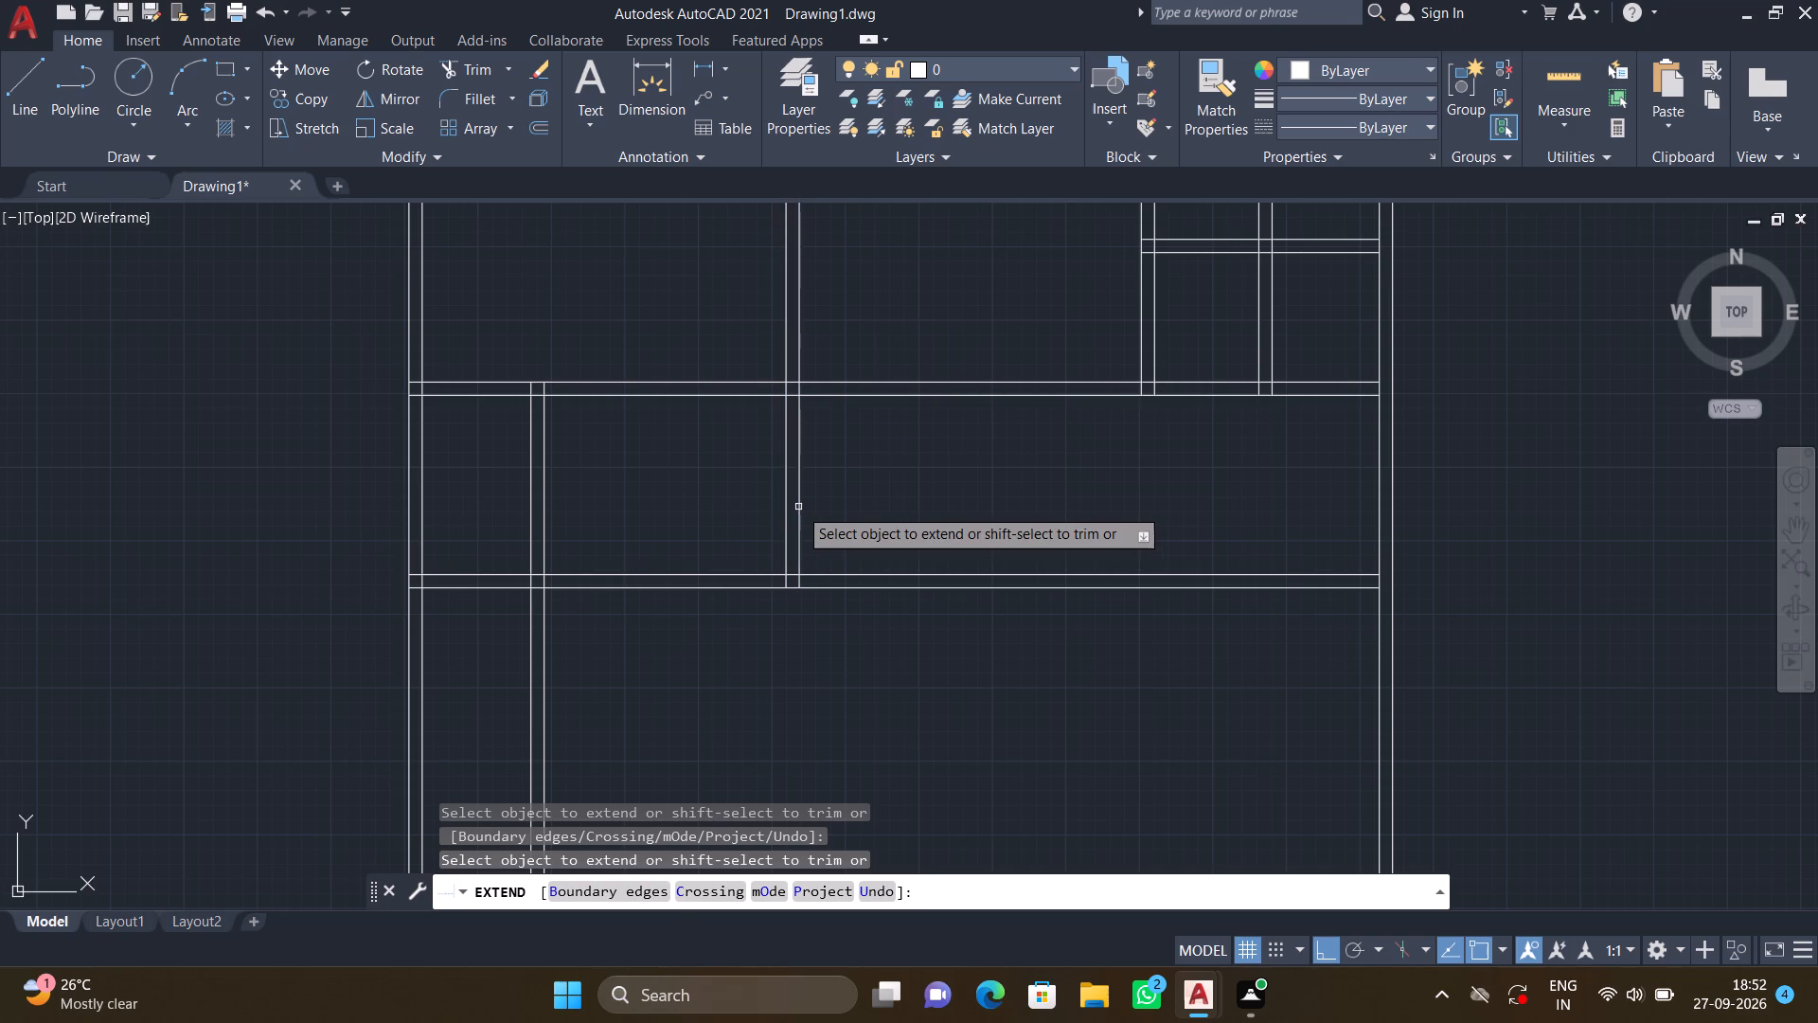
pyautogui.press('Return')
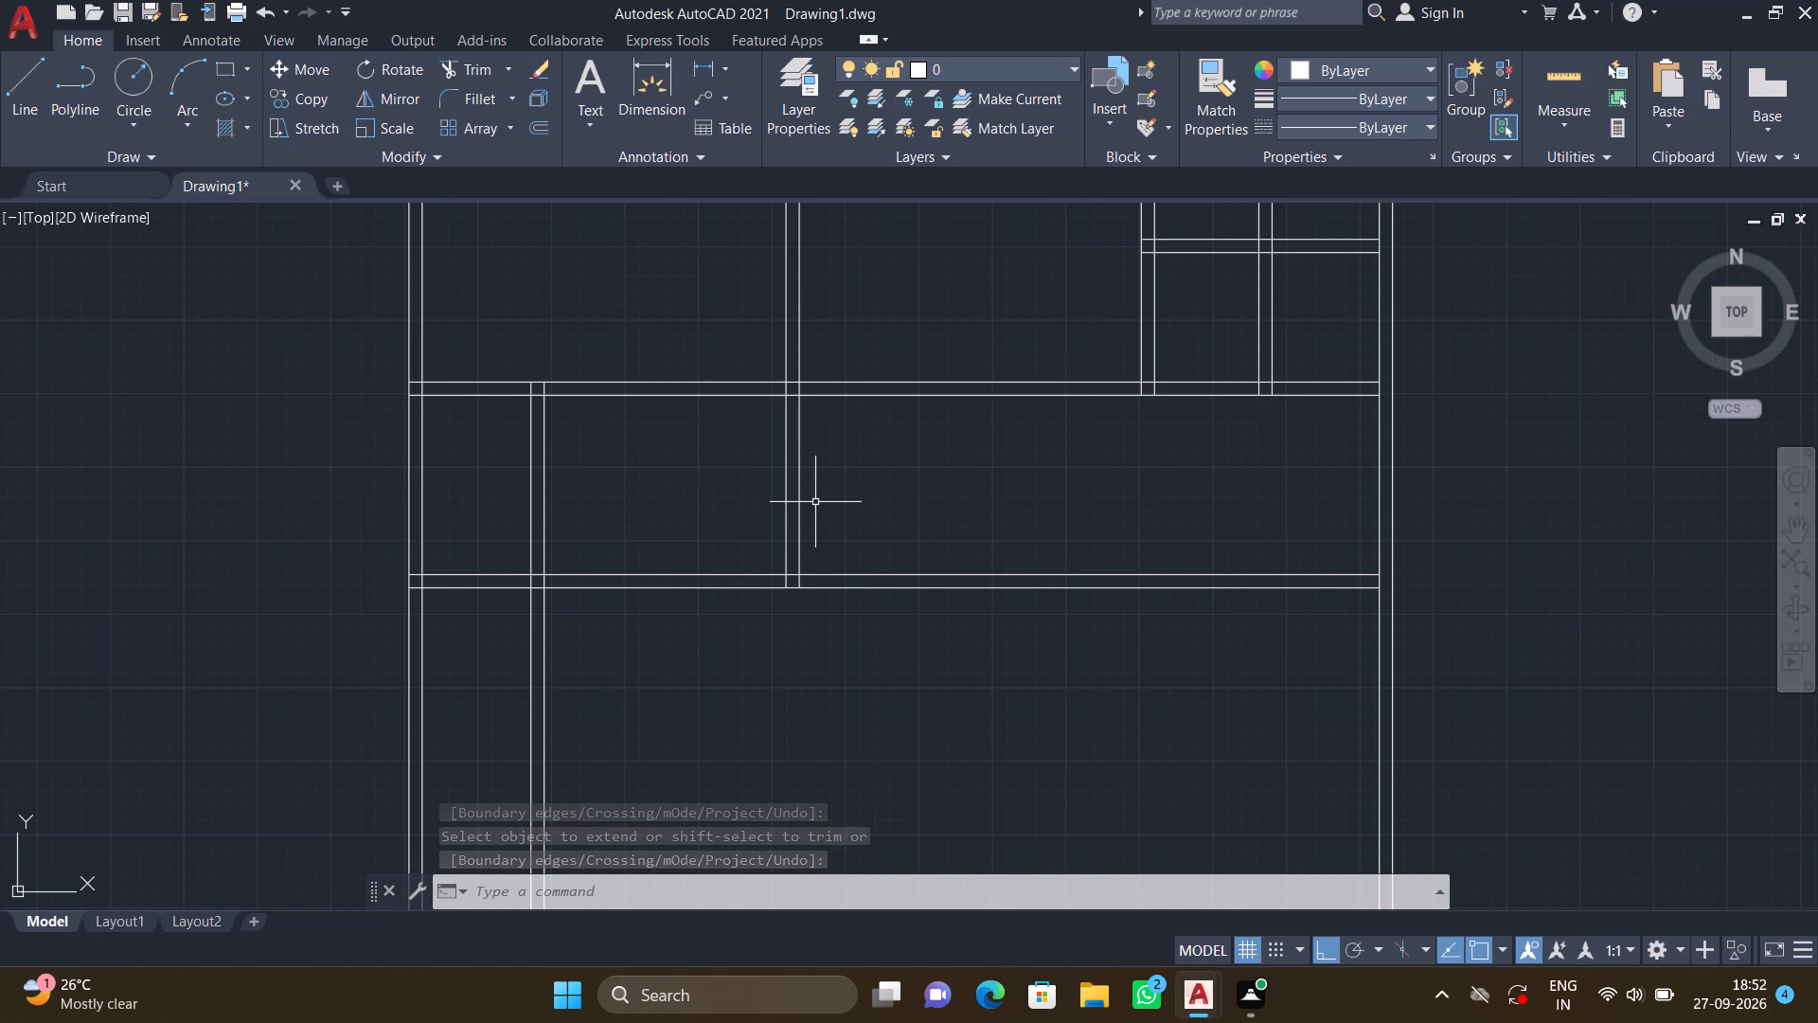
# Trim both lines of the new west vertical wall south of the lowest horizontal wall.
pyautogui.moveTo(803, 691); pyautogui.dragTo(795, 597, button='middle')
pyautogui.scroll(-1, 795, 597)
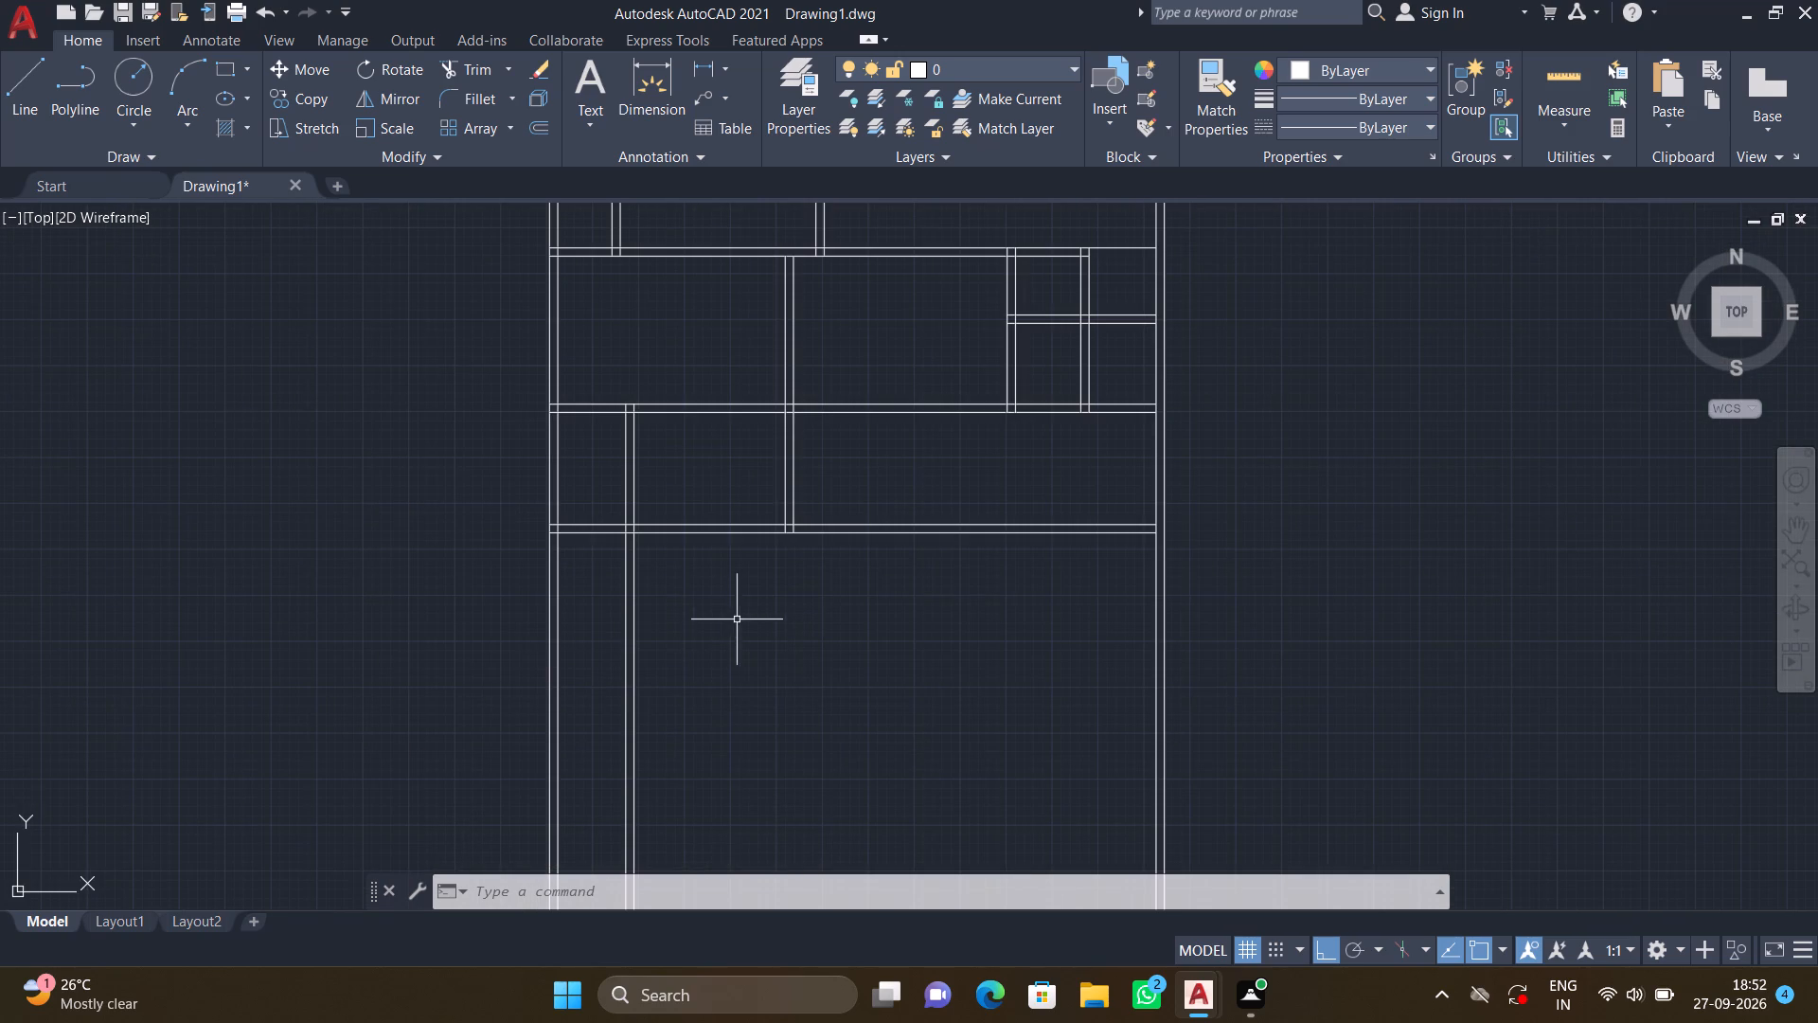
pyautogui.moveTo(713, 617); pyautogui.dragTo(687, 520, button='middle')
pyautogui.write('TR')
pyautogui.press('Return')
pyautogui.click(642, 540)
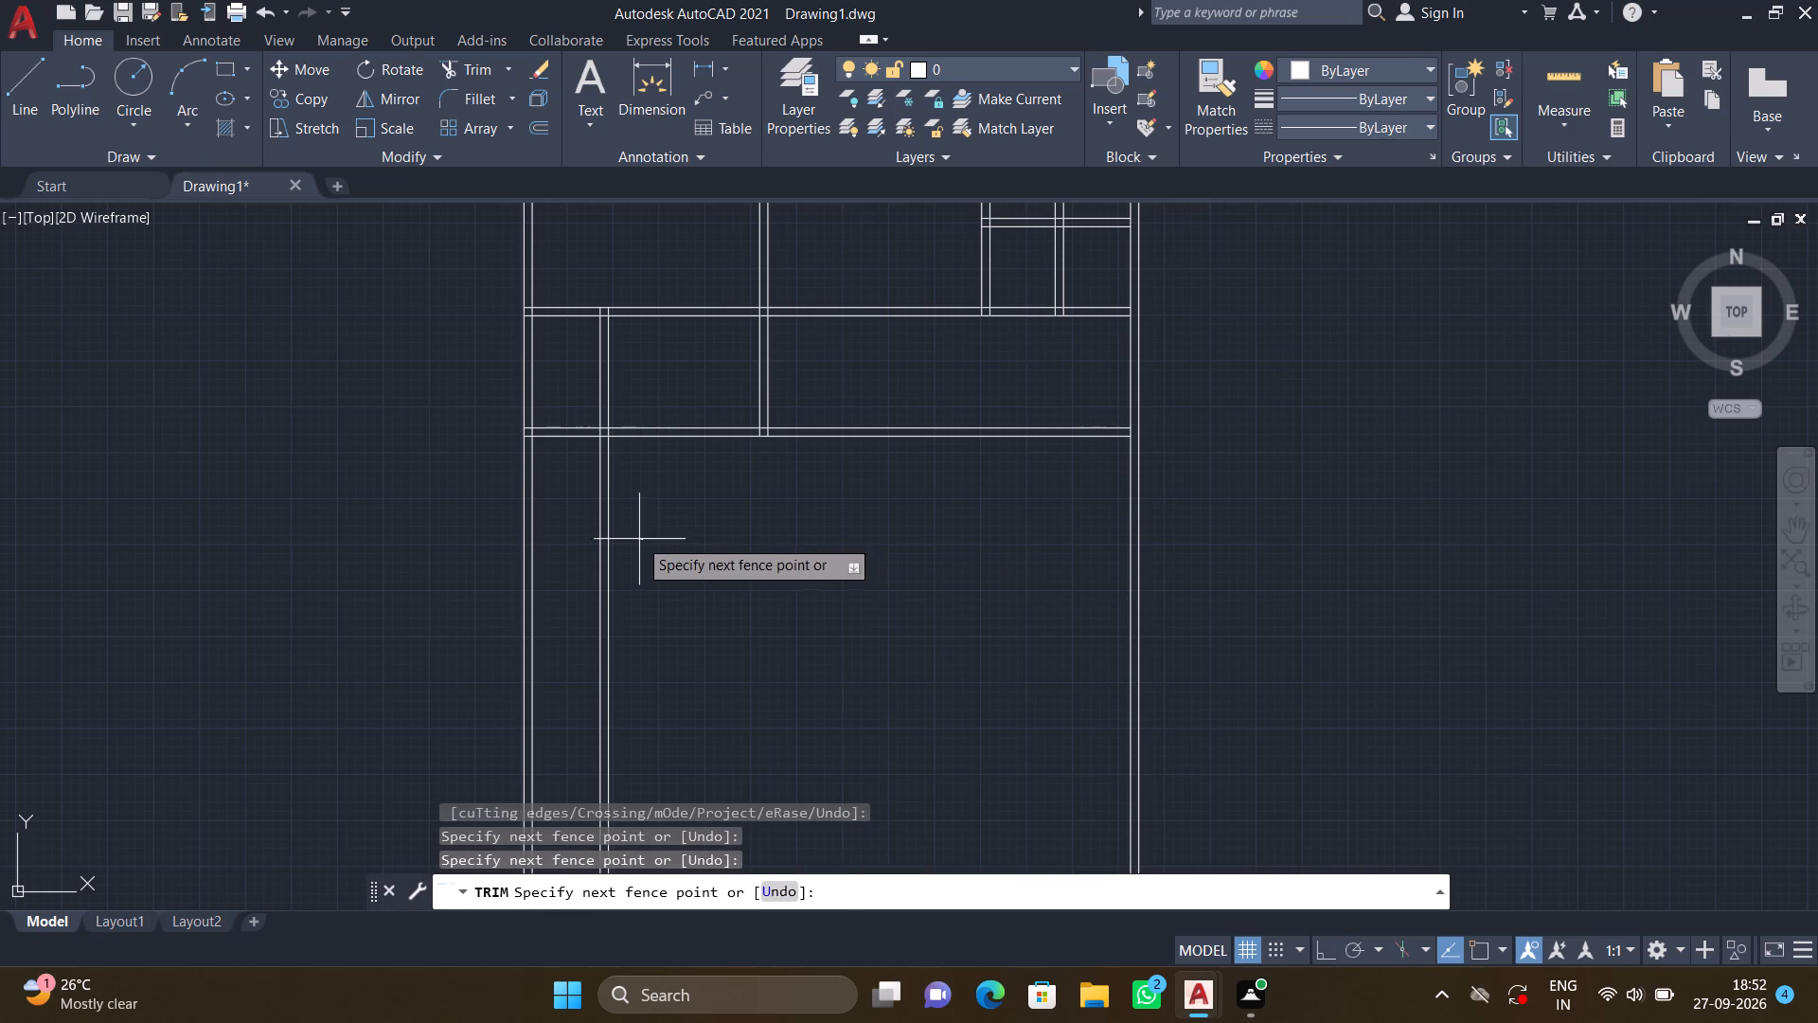
pyautogui.click(573, 518)
pyautogui.press('Return')
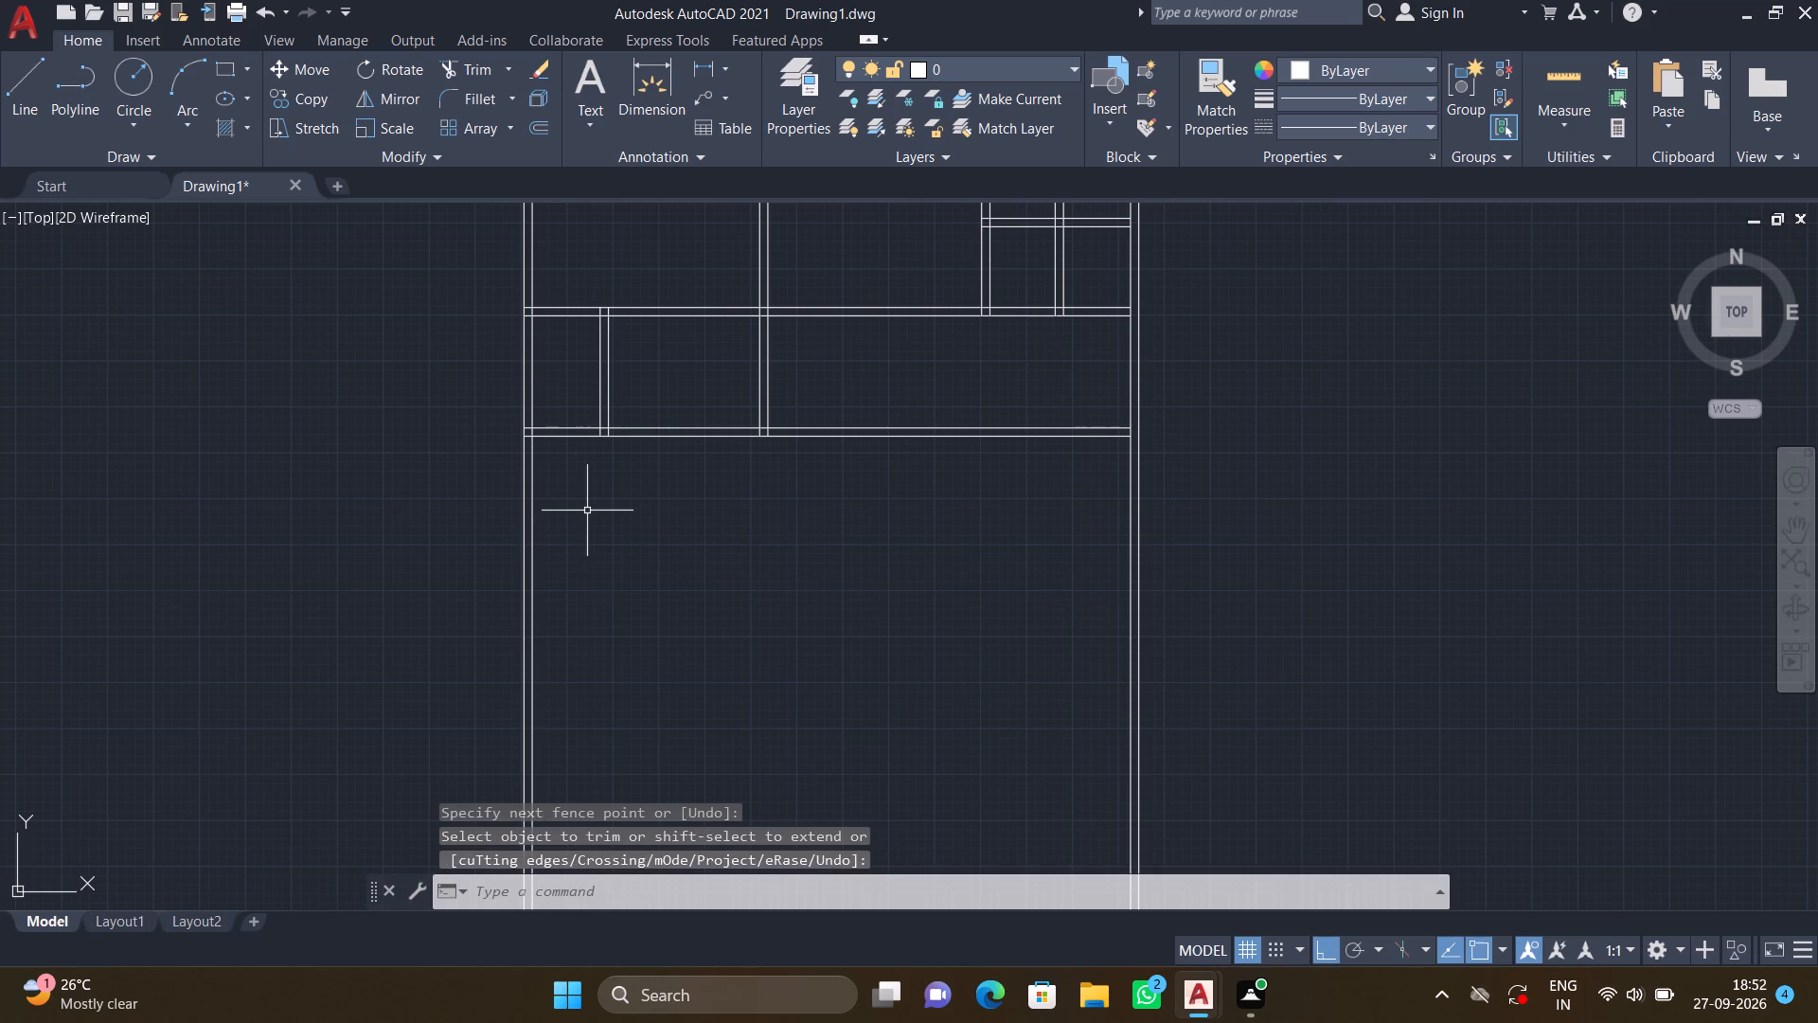
# Offset the lower line of the lowest horizontal wall 13'5" to the south.
pyautogui.moveTo(704, 573); pyautogui.dragTo(686, 505, button='middle')
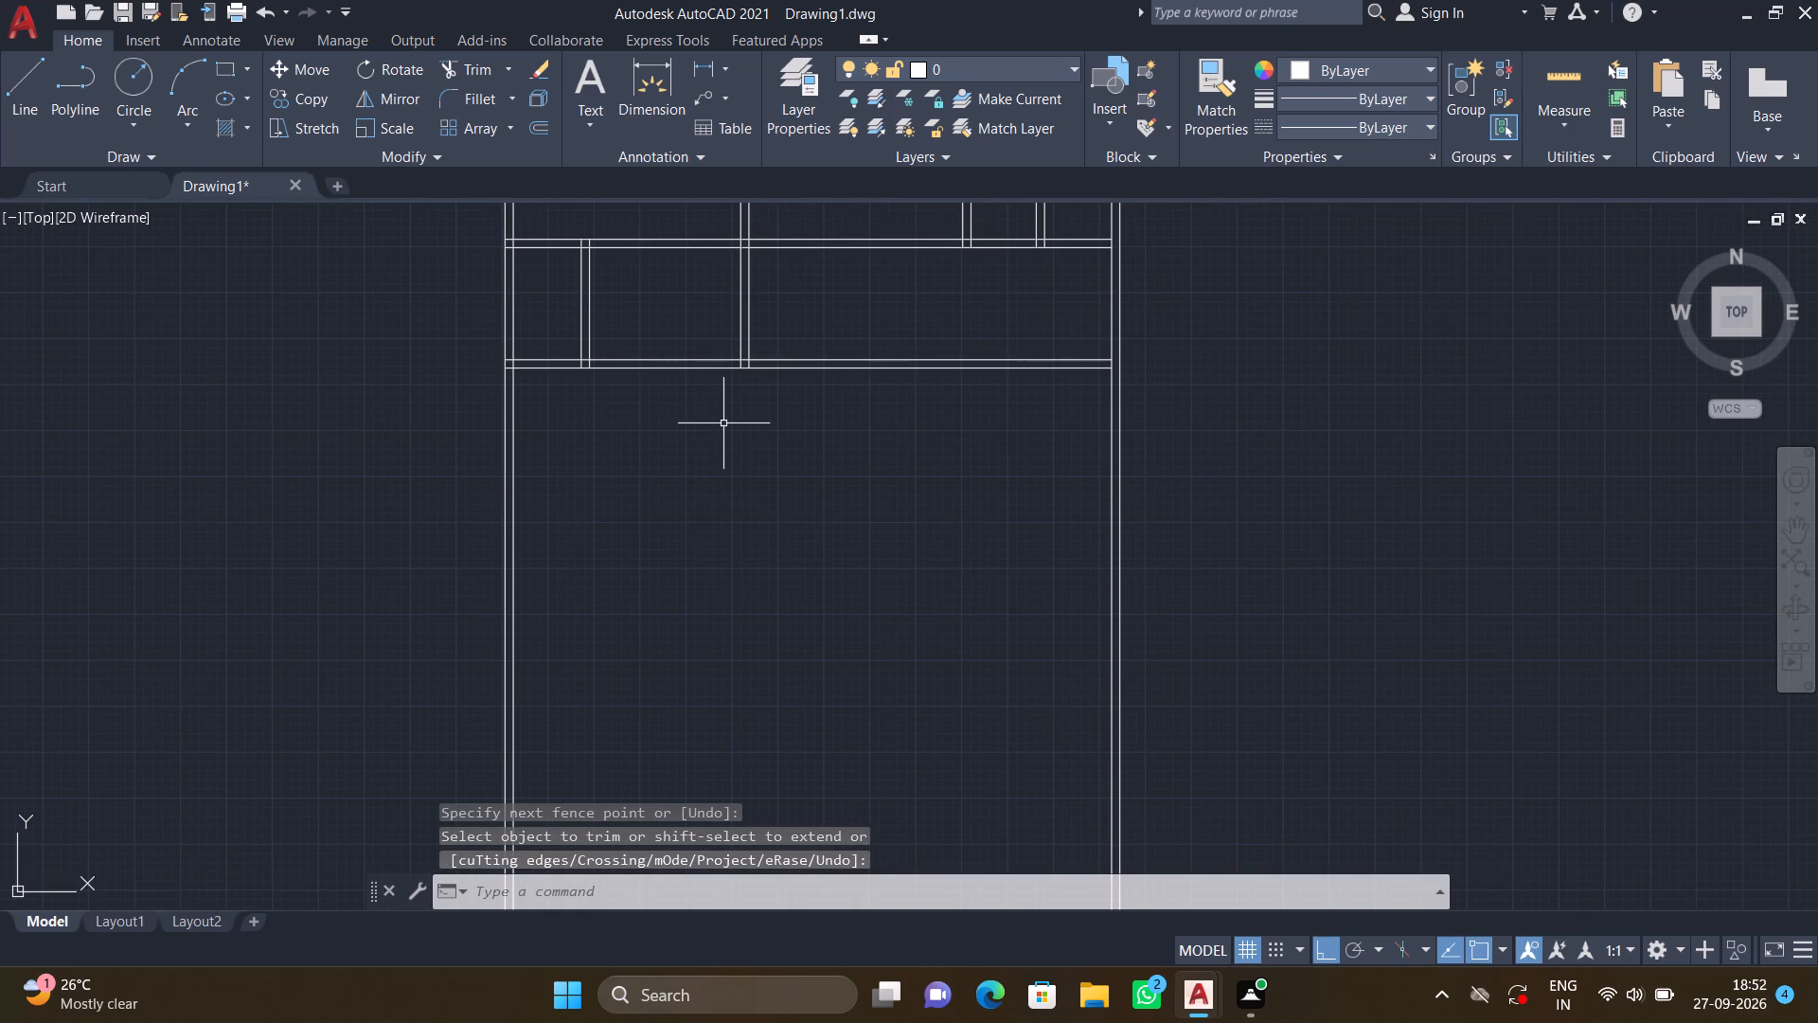
pyautogui.press('o')
pyautogui.press('Return')
pyautogui.write("13'")
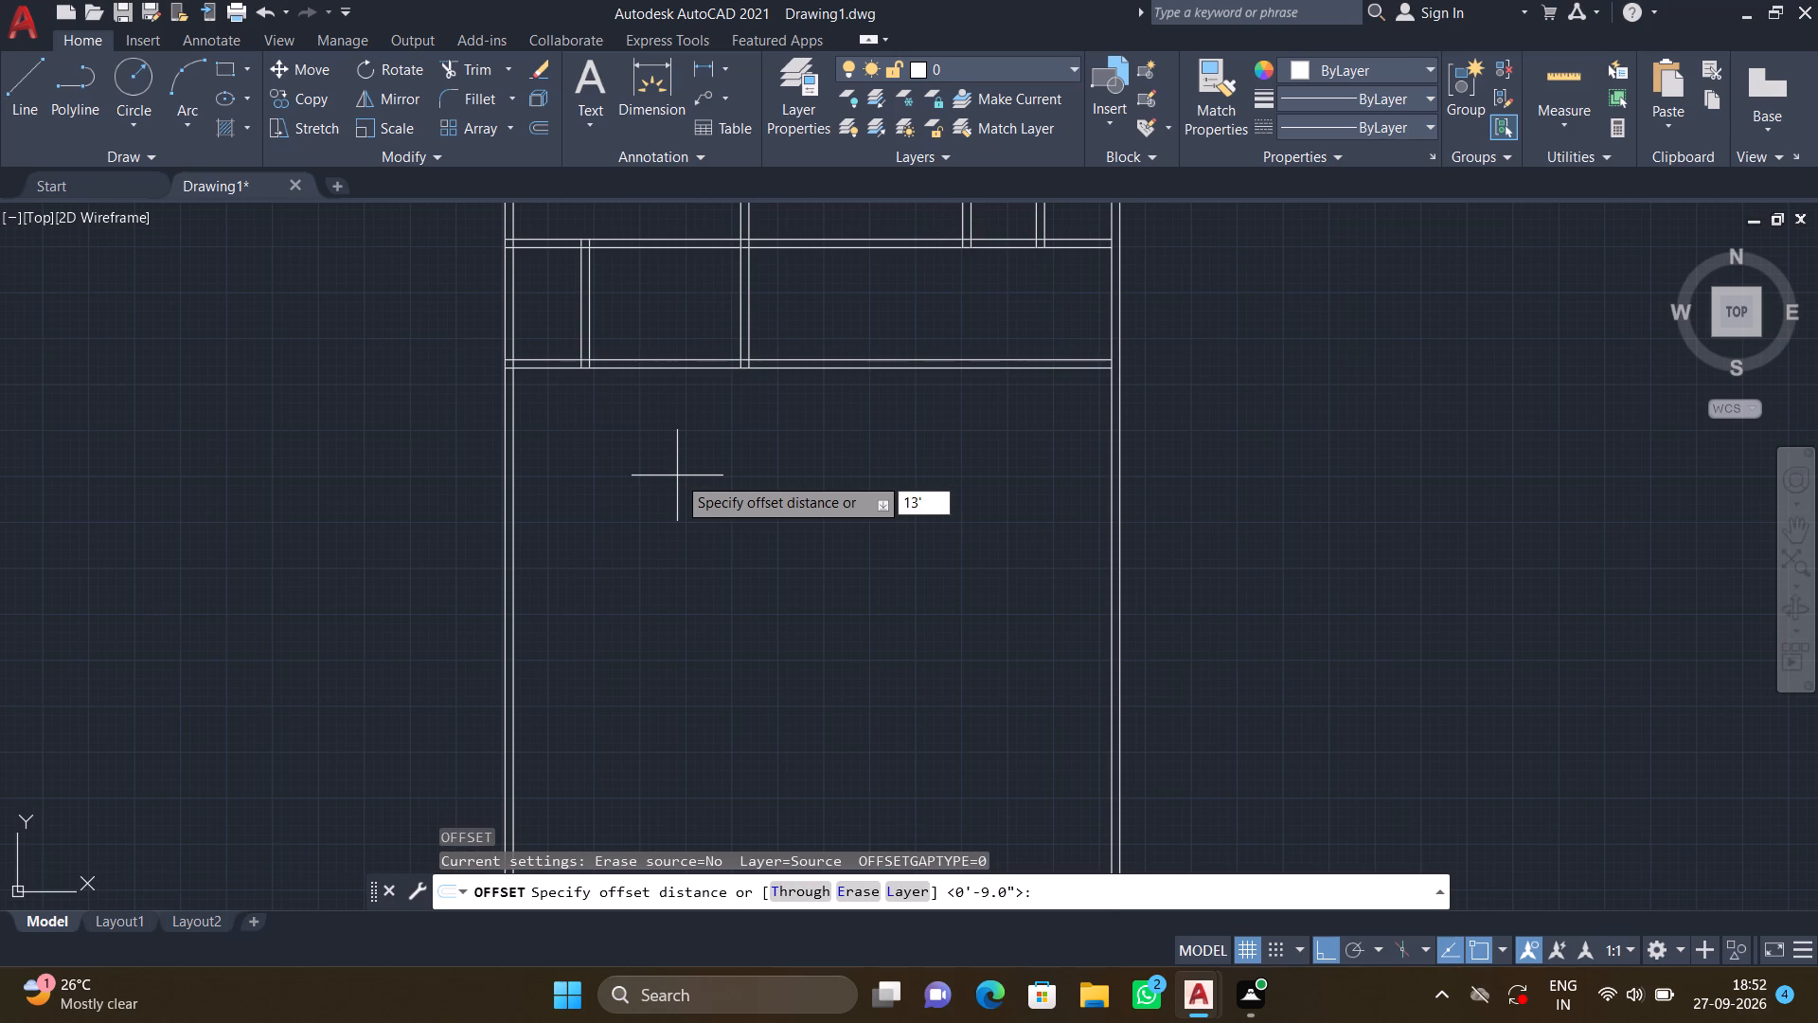
pyautogui.write('5"')
pyautogui.press('Return')
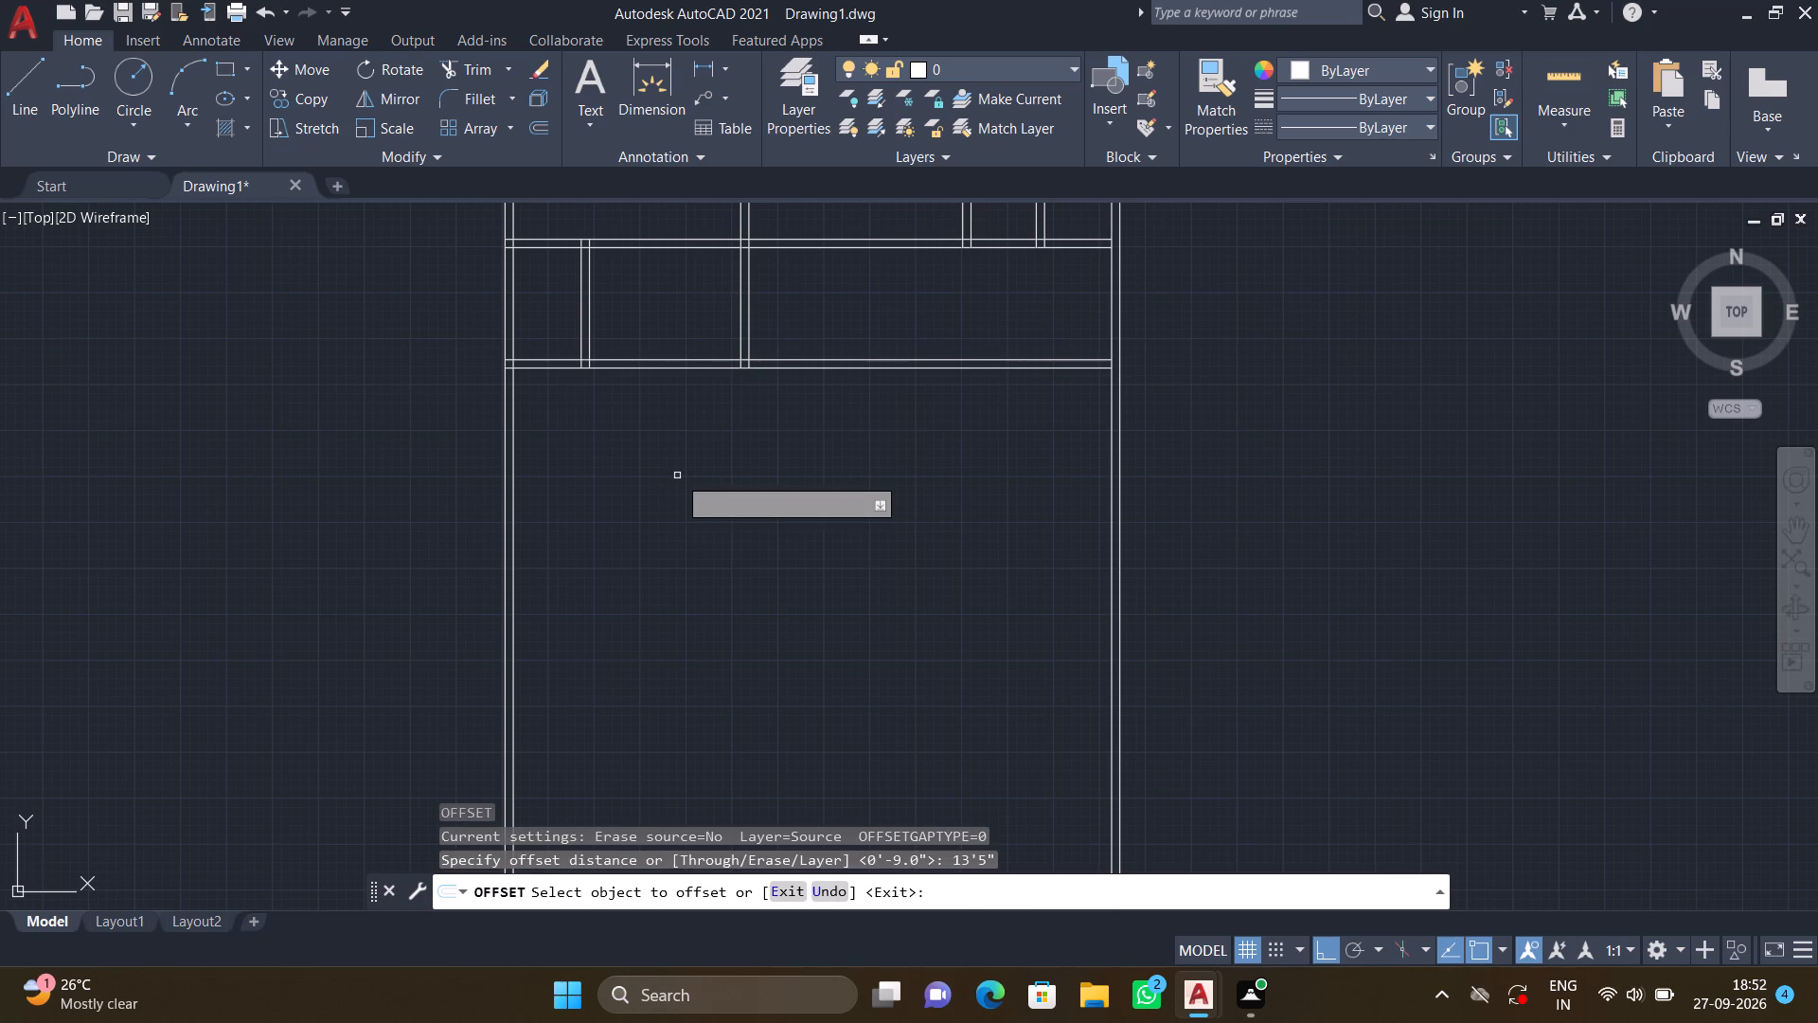
pyautogui.click(640, 368)
pyautogui.click(693, 594)
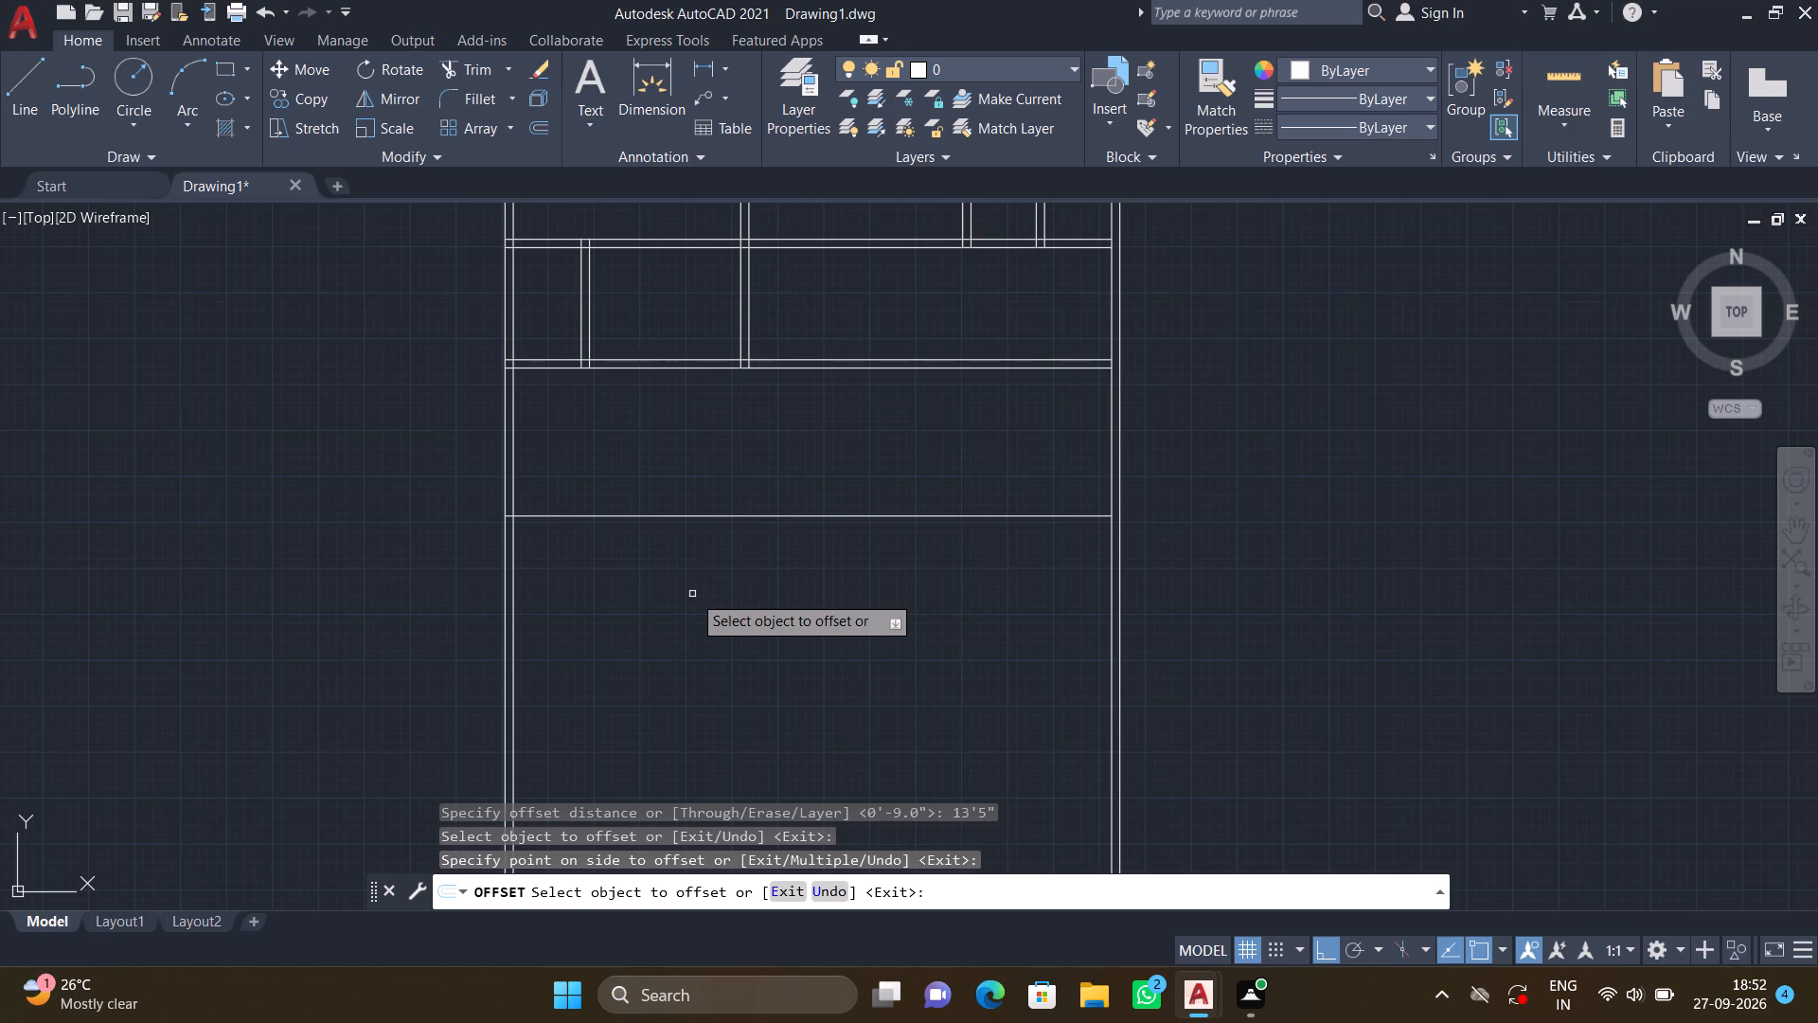
pyautogui.press('Return')
# Offset the new horizontal line 9" to the south to form a double-line wall.
pyautogui.press('o')
pyautogui.press('Return')
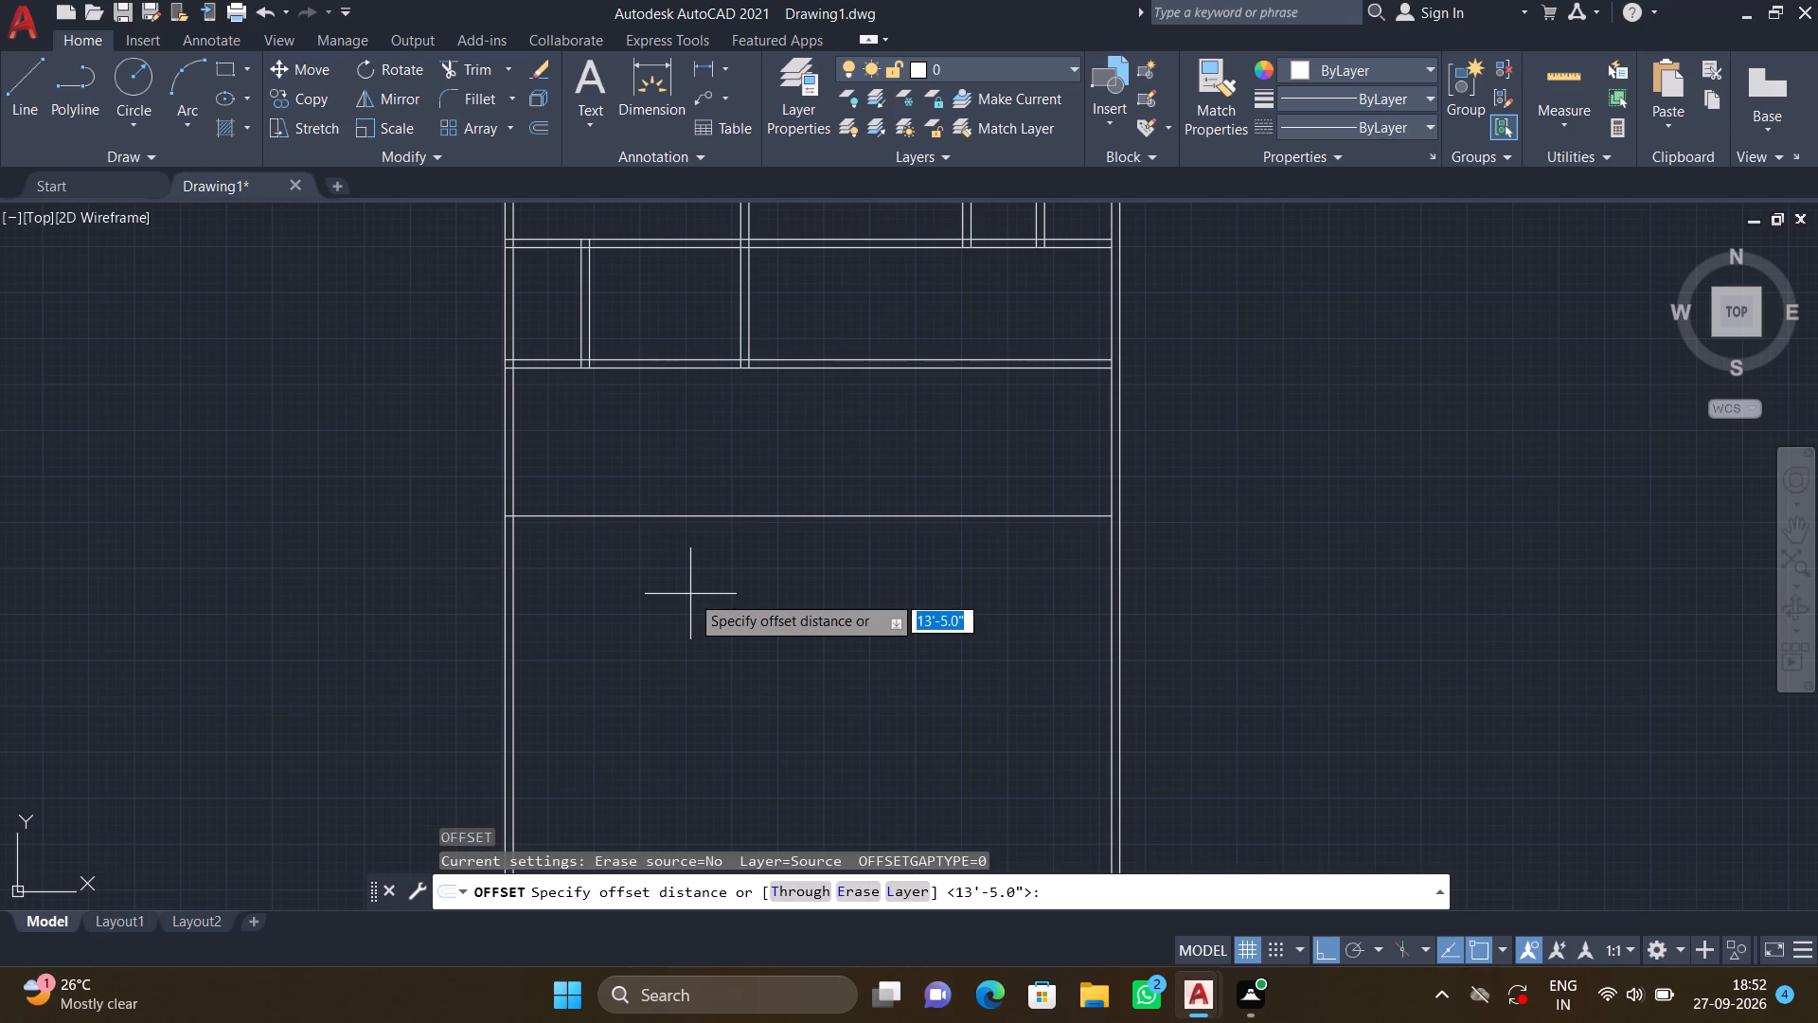
pyautogui.write('9"')
pyautogui.press('Return')
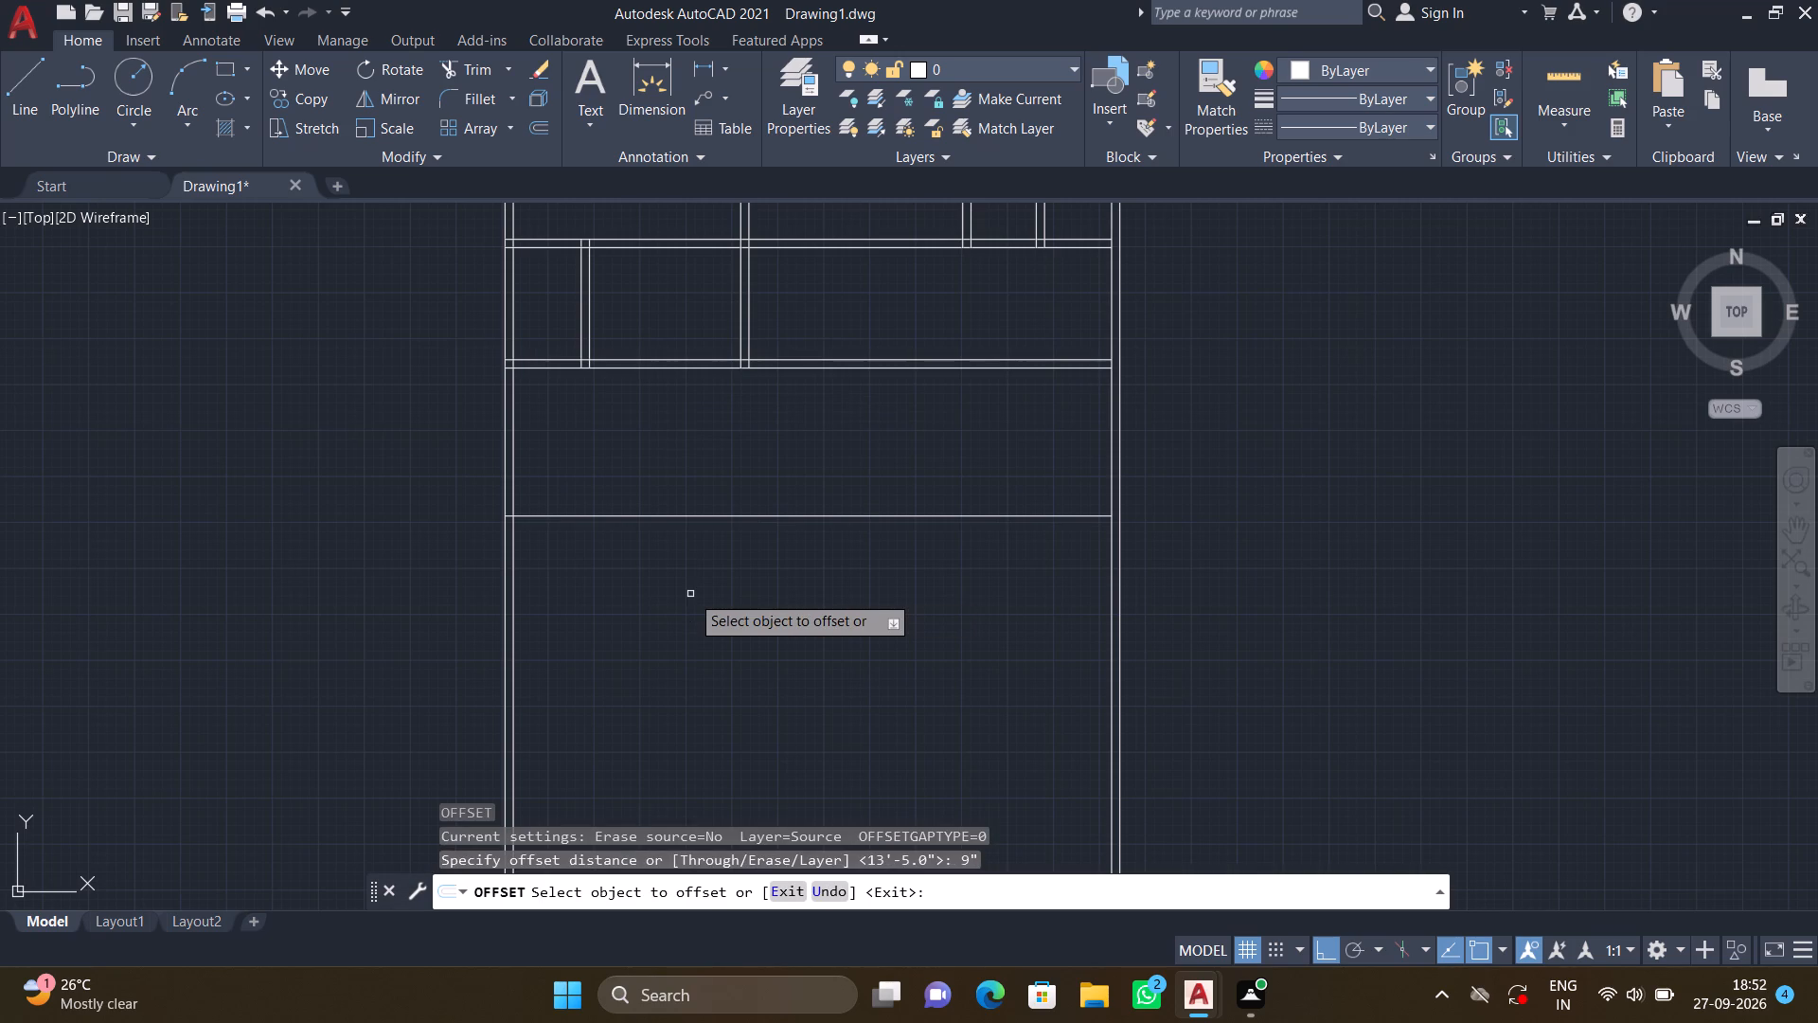
pyautogui.click(646, 513)
pyautogui.click(675, 628)
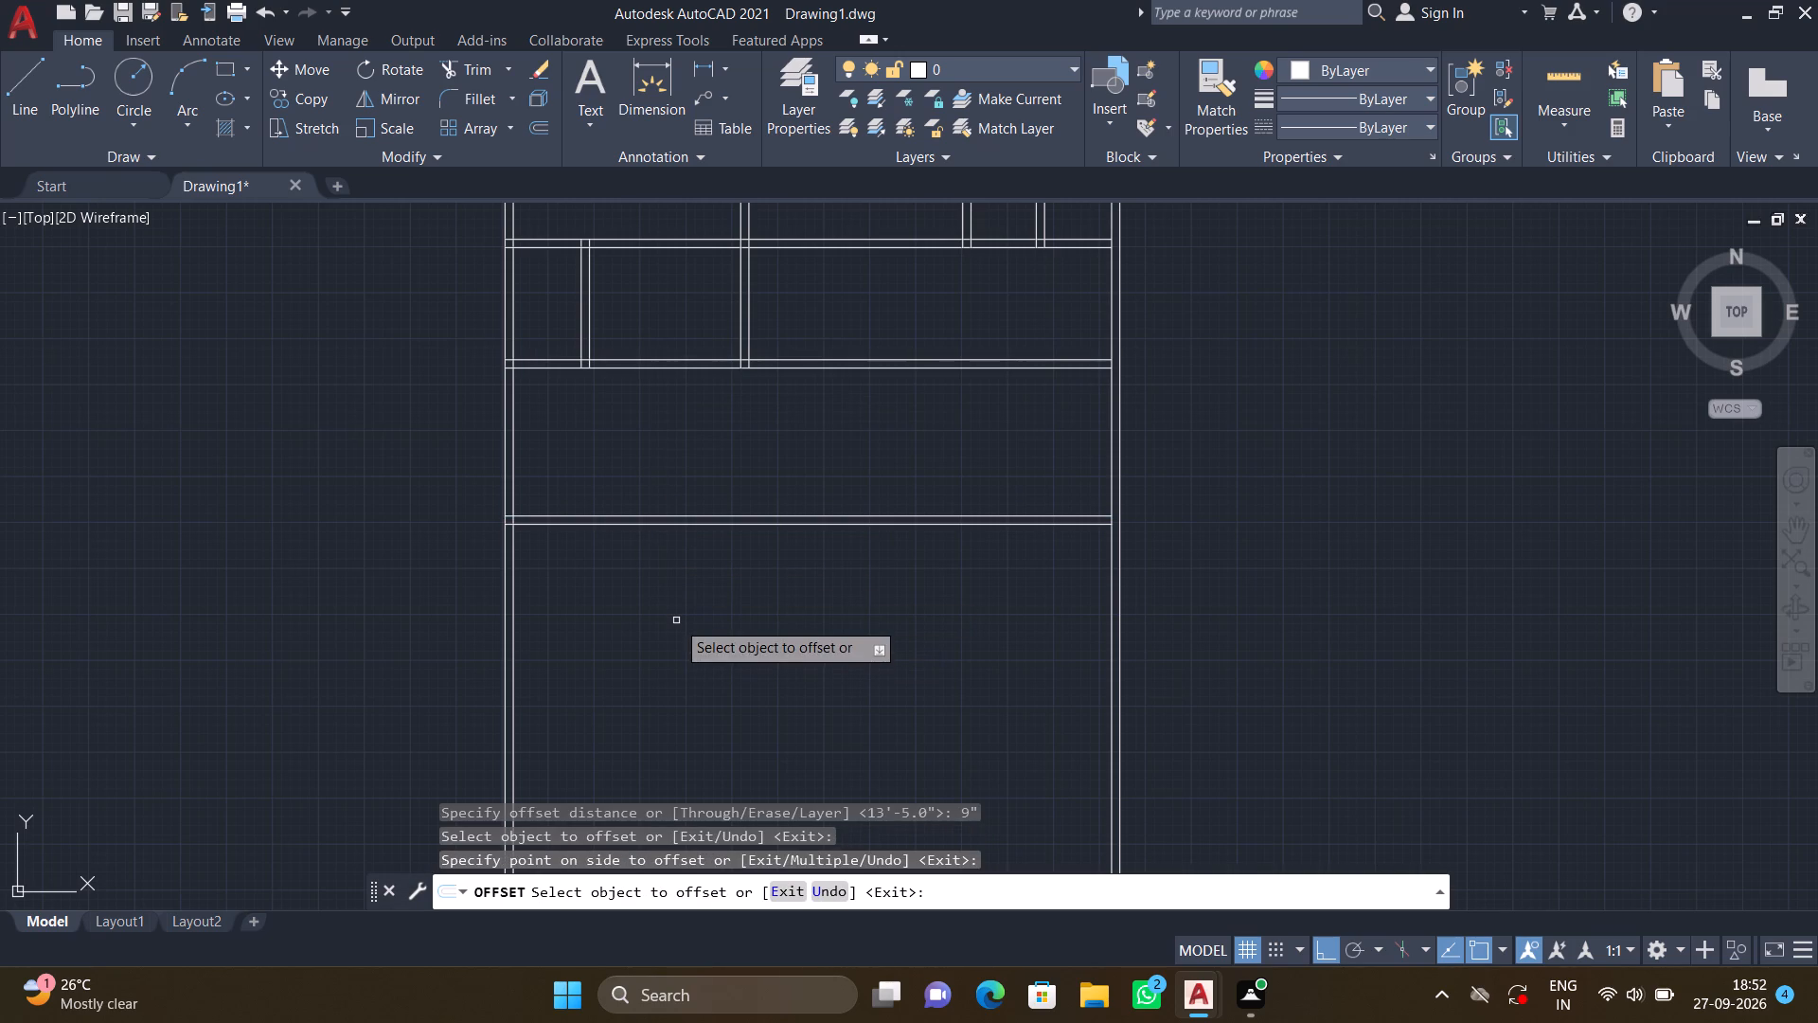
pyautogui.press('Return')
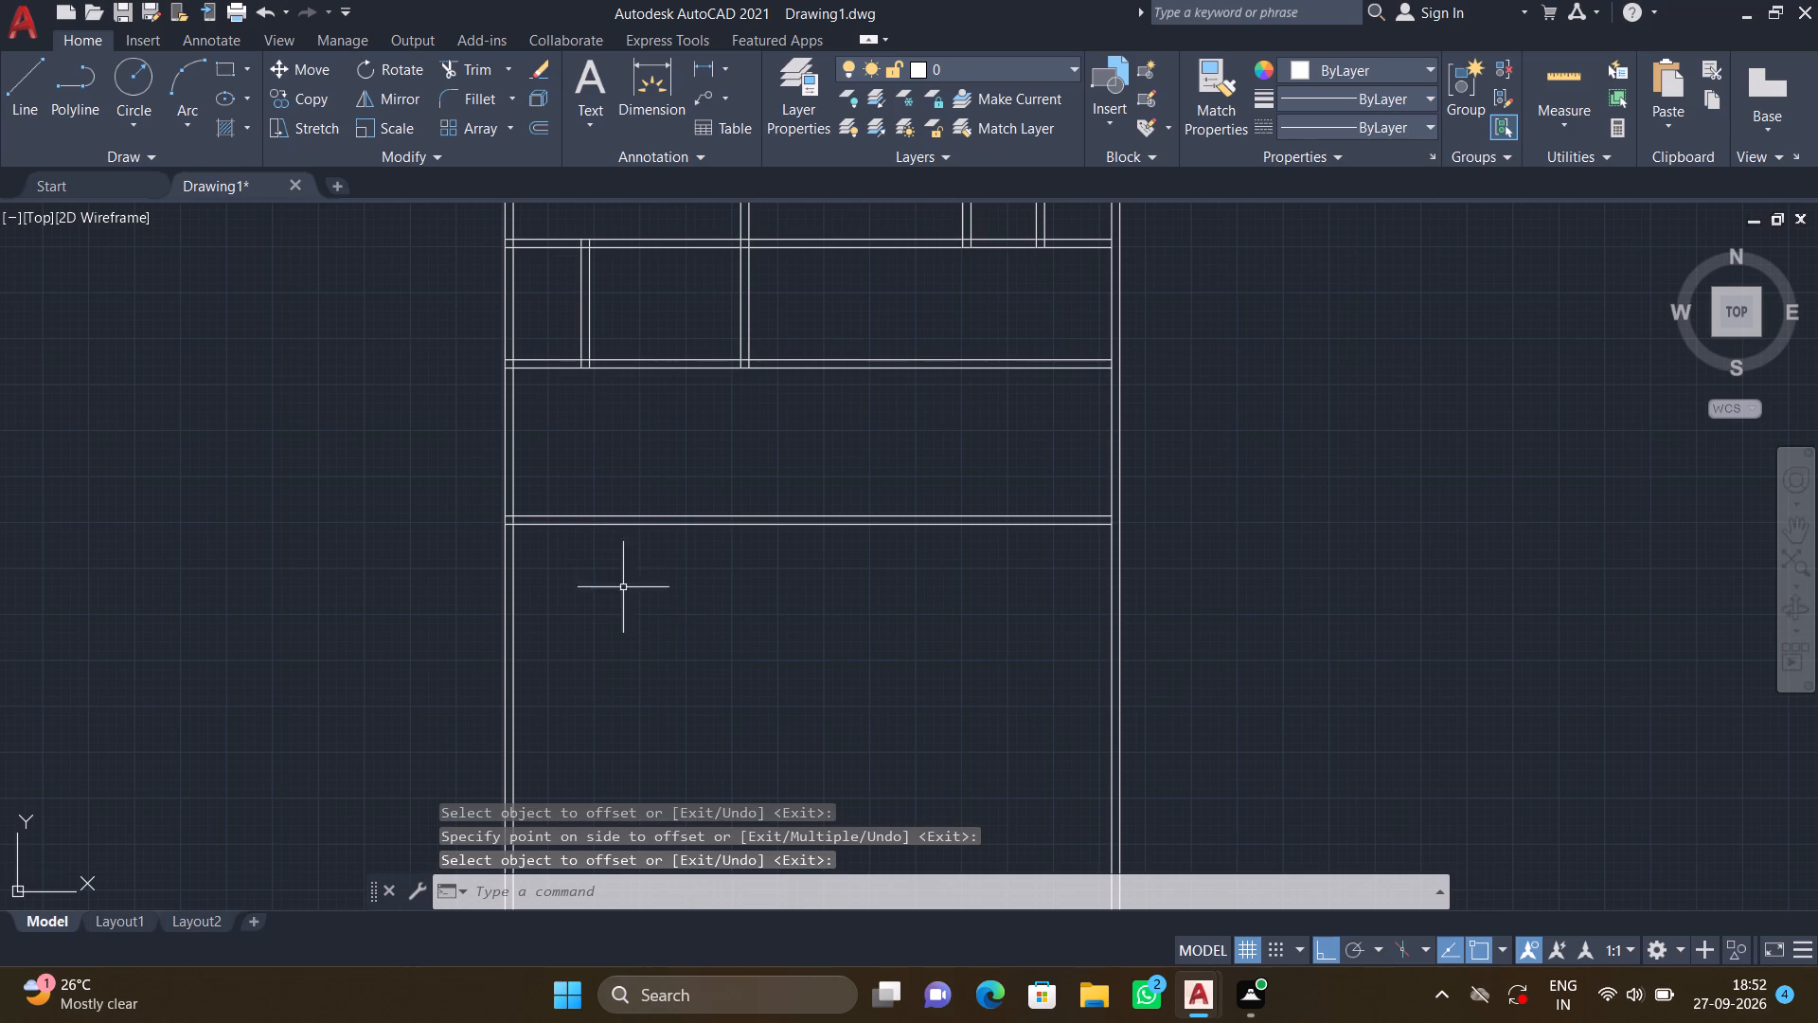
# Extend both lines of the central vertical wall south to the lower line of the new horizontal wall.
pyautogui.moveTo(668, 503); pyautogui.dragTo(629, 539, button='middle')
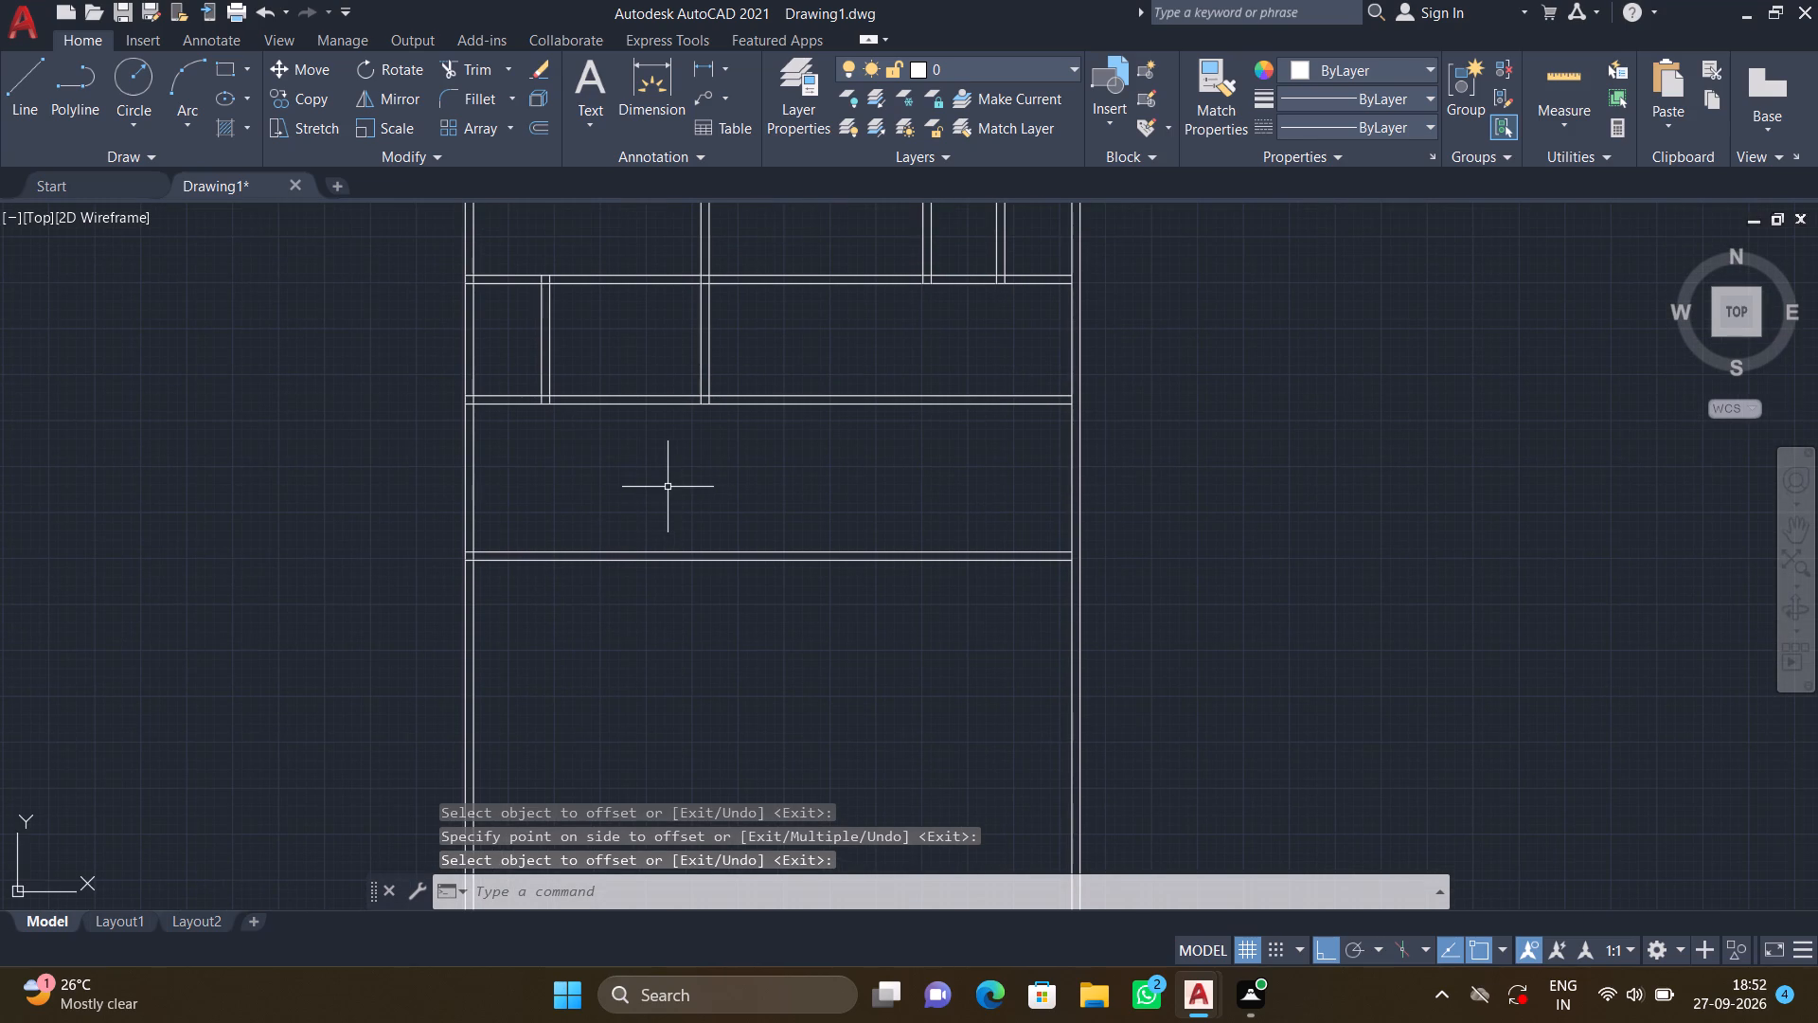
pyautogui.write('EX')
pyautogui.press('Return')
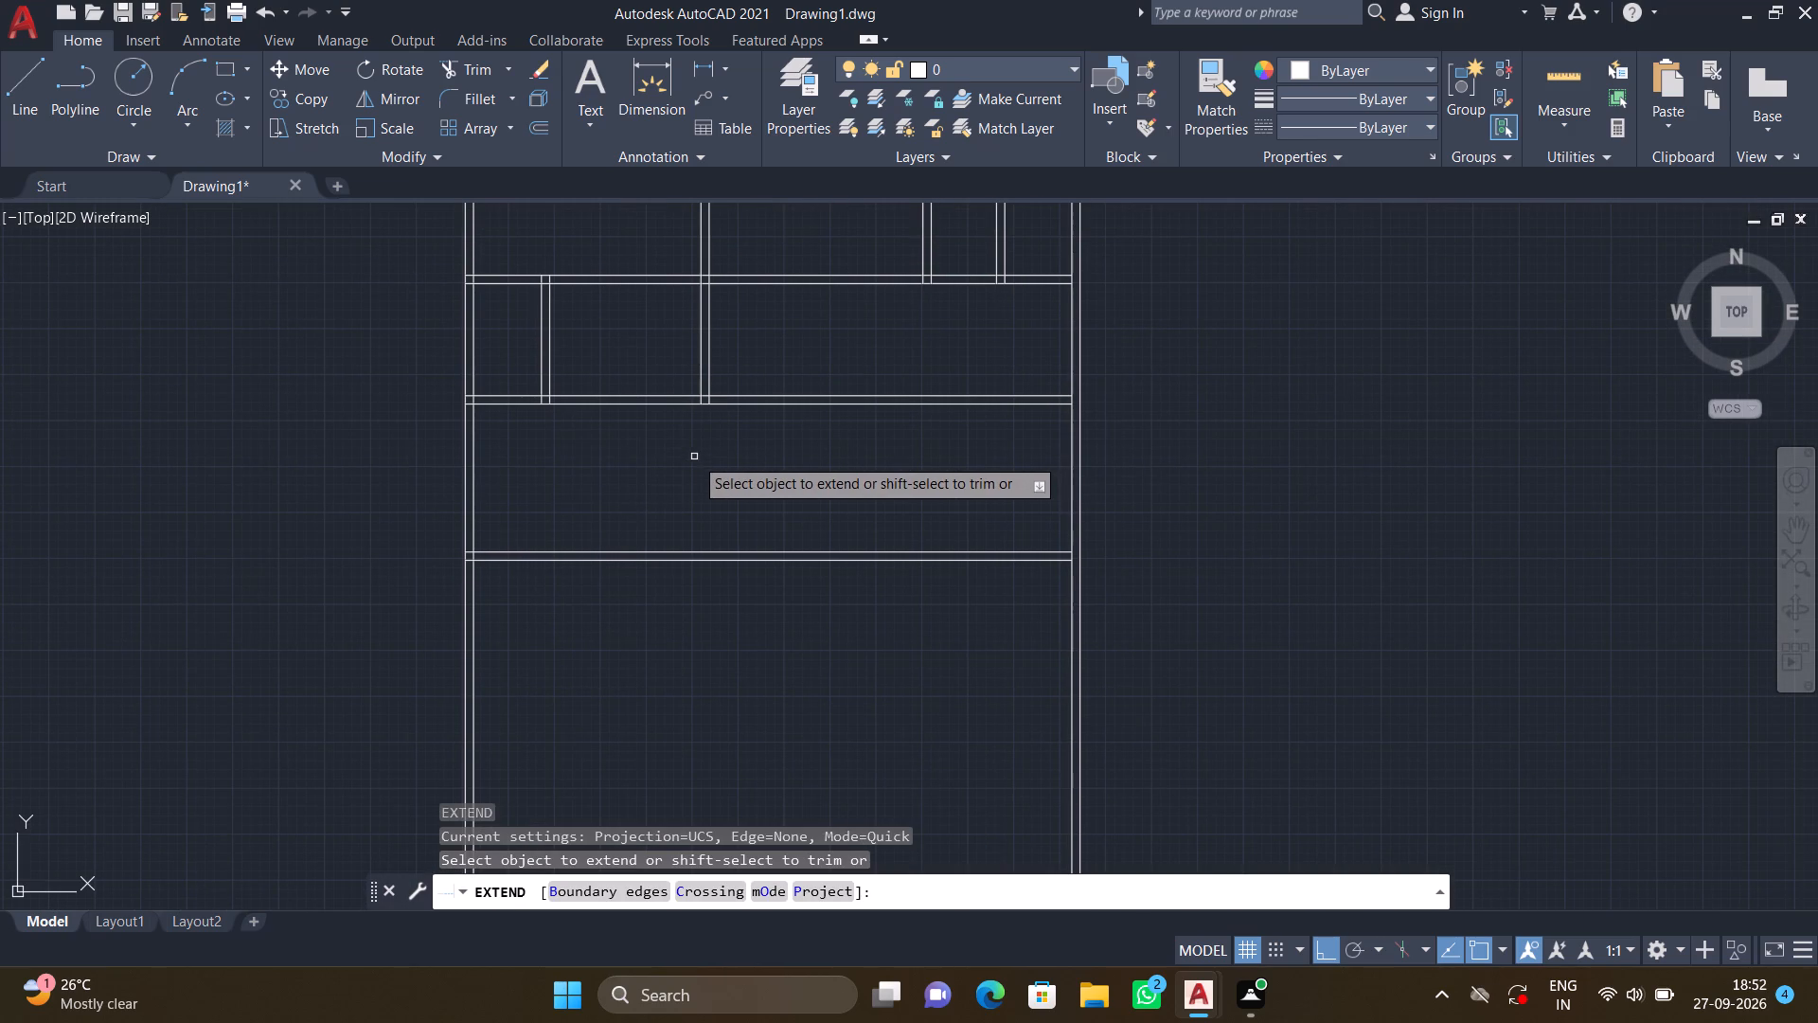
pyautogui.click(699, 381)
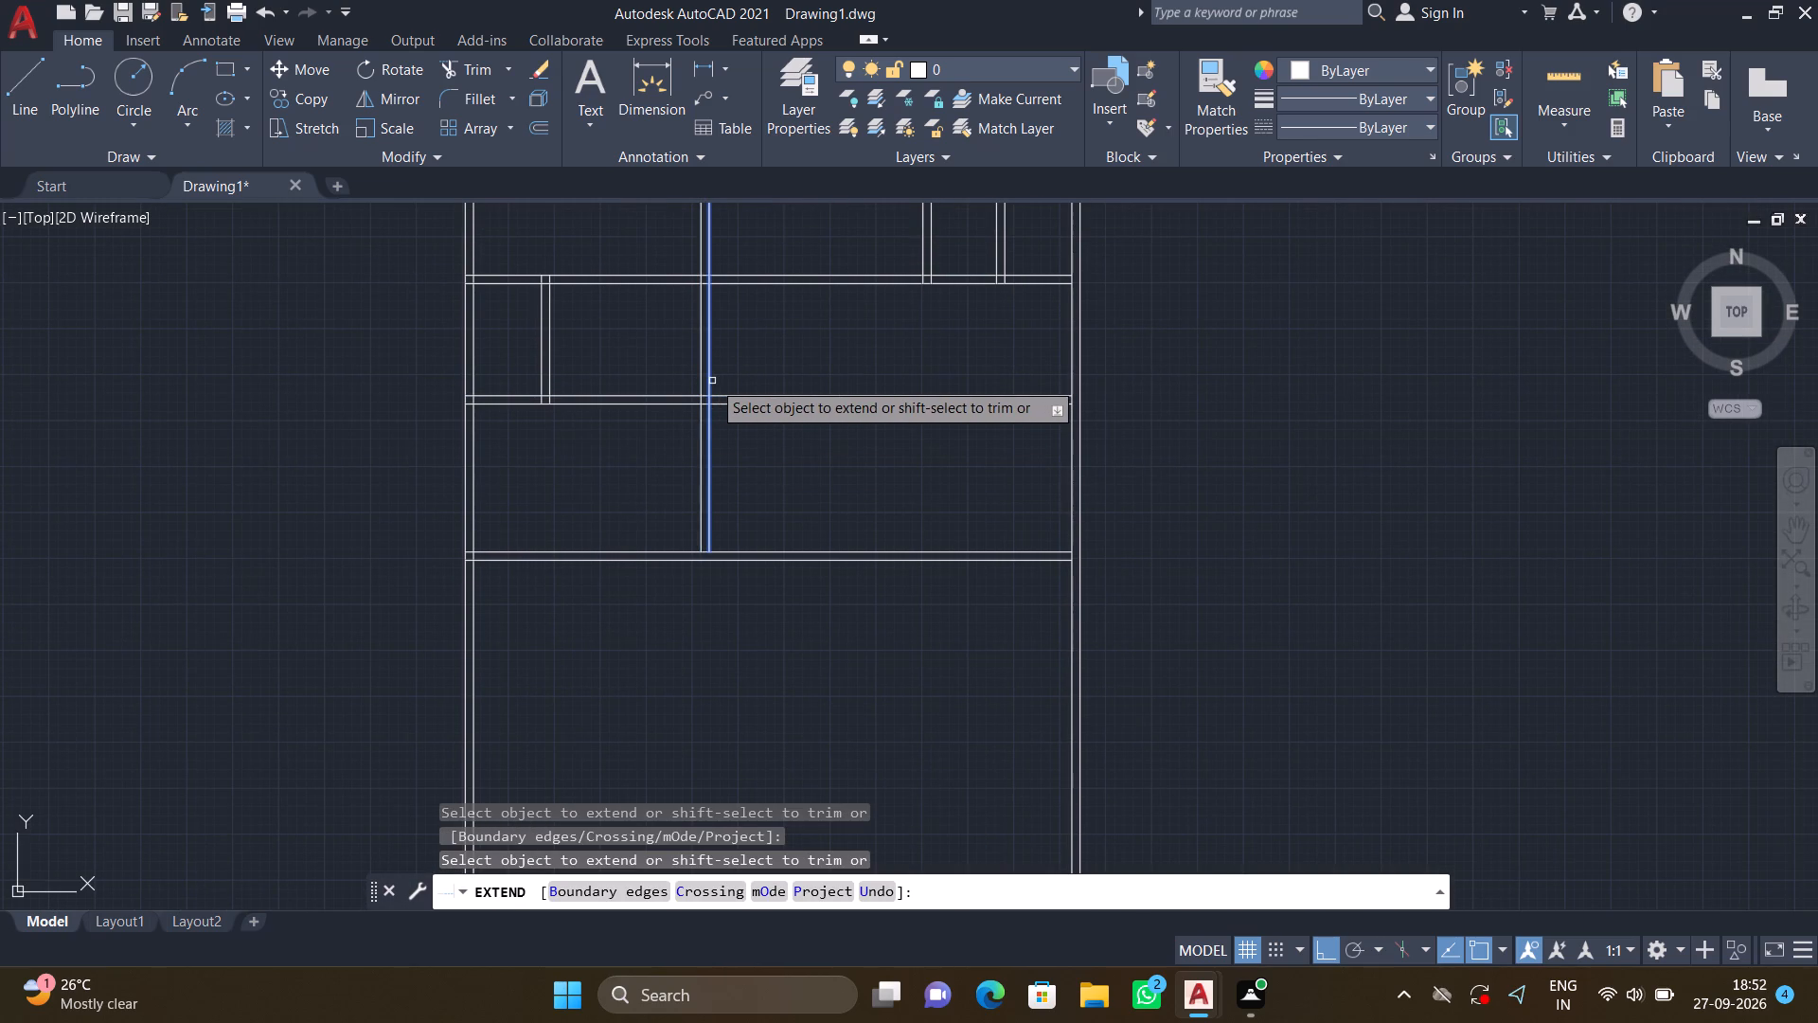
pyautogui.click(712, 381)
pyautogui.click(697, 531)
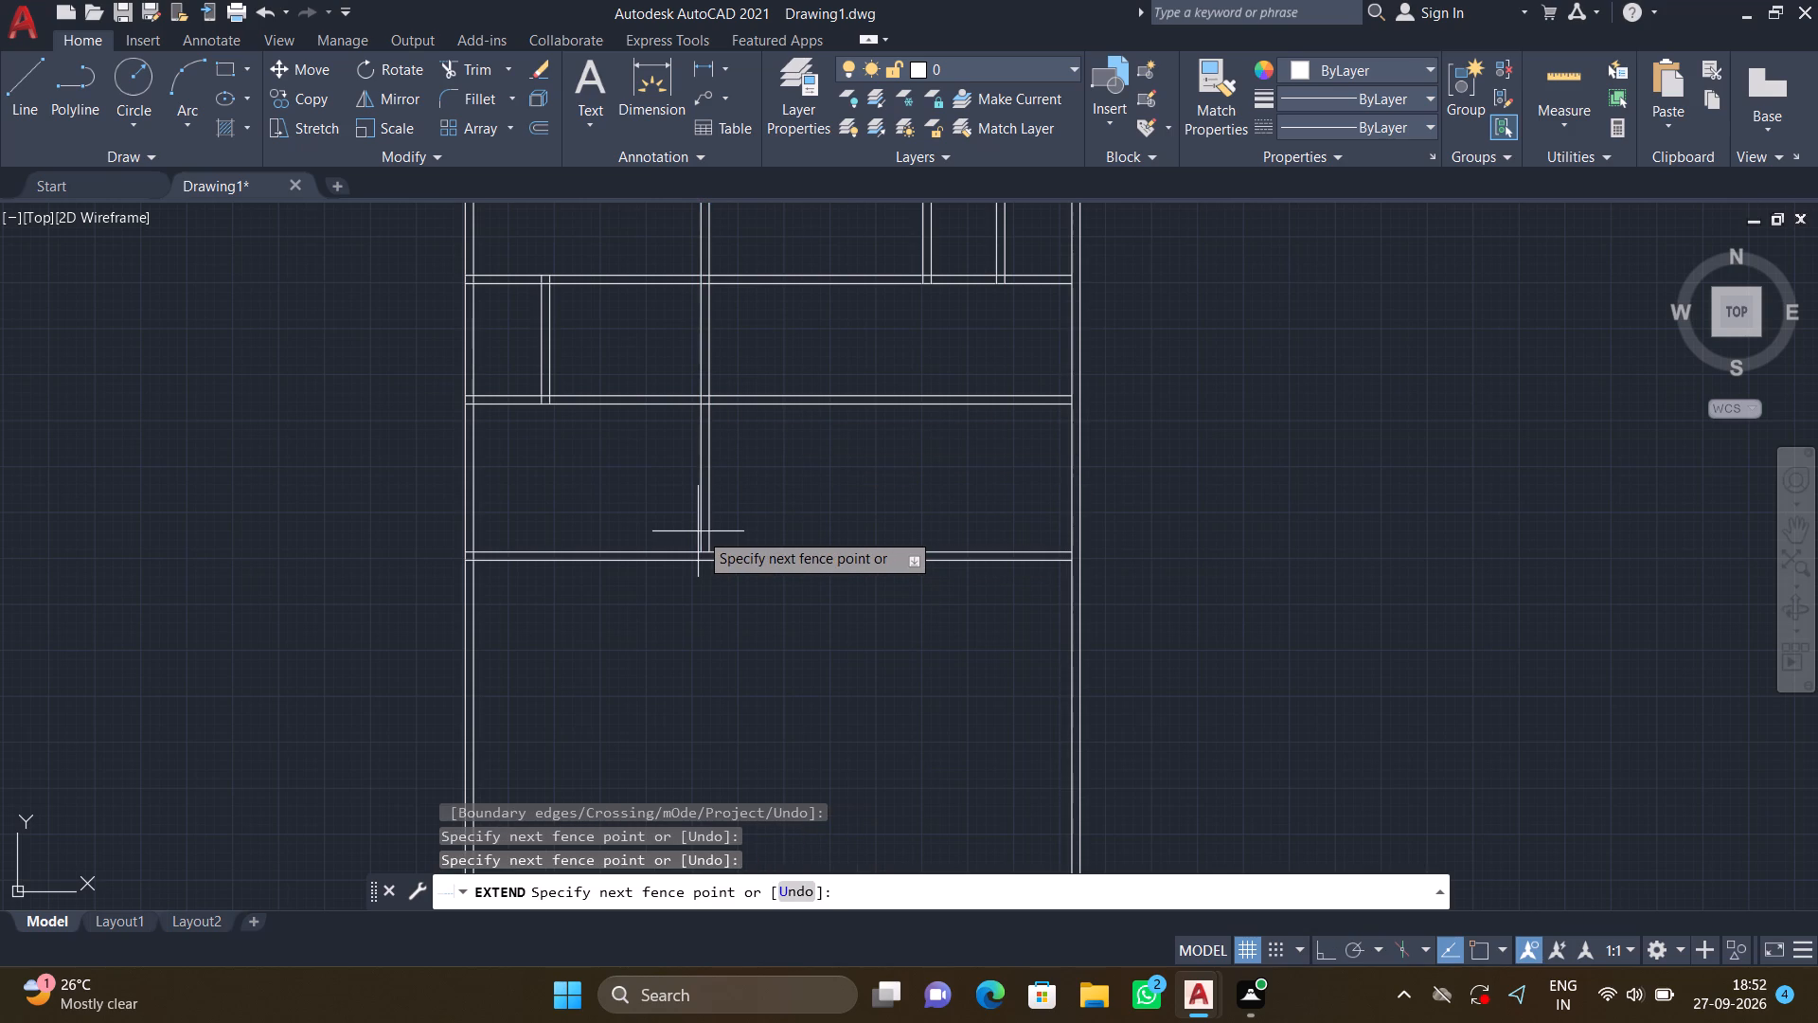
pyautogui.press('Escape')
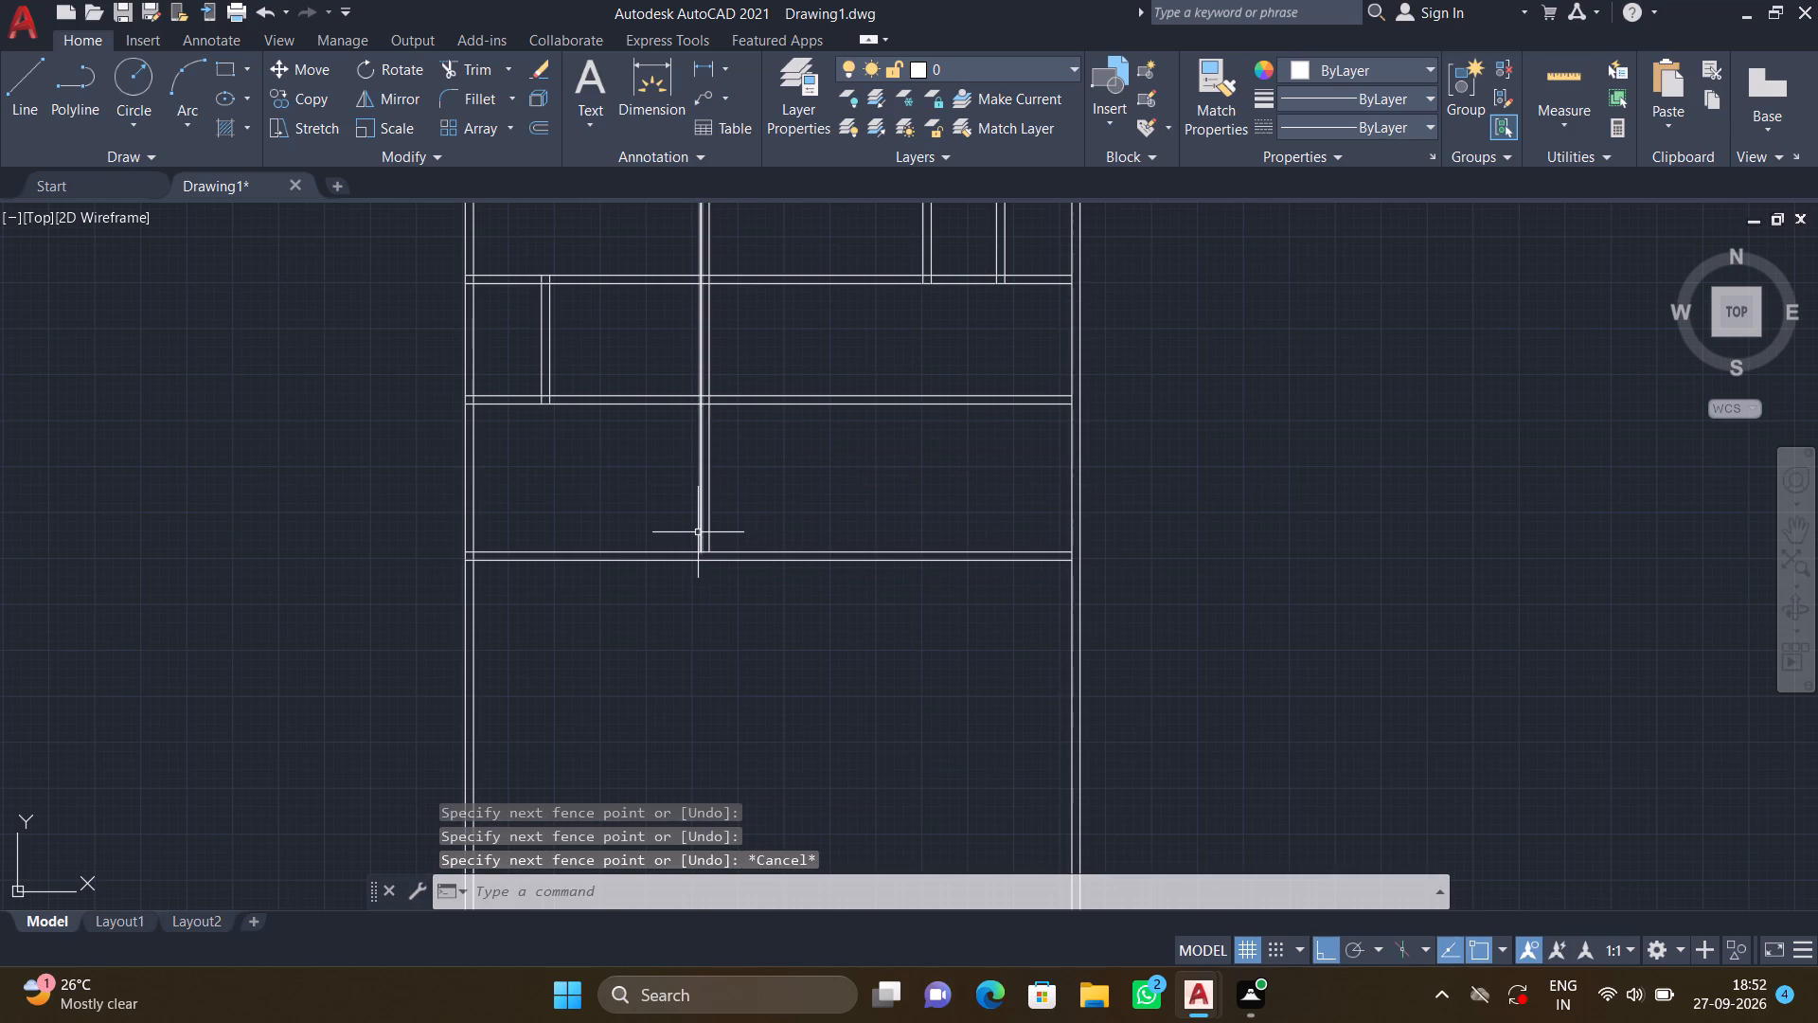
pyautogui.press('space')
pyautogui.click(699, 534)
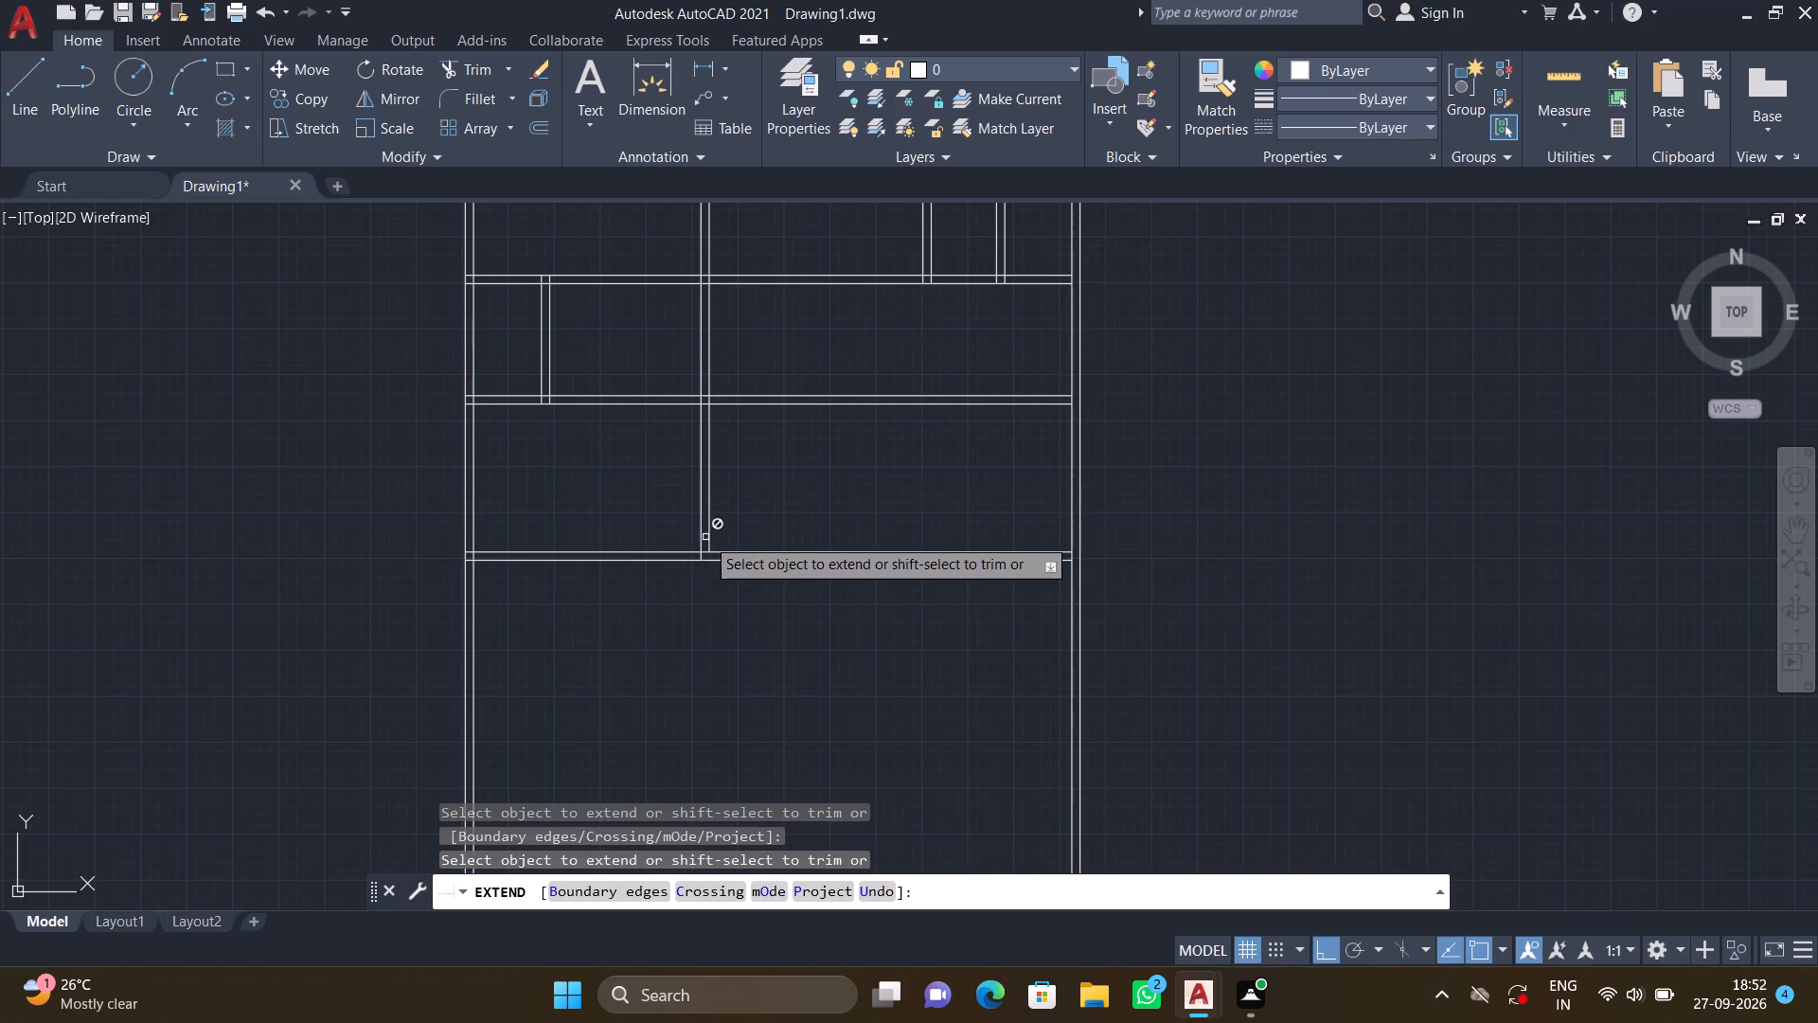
pyautogui.click(707, 535)
pyautogui.press('Return')
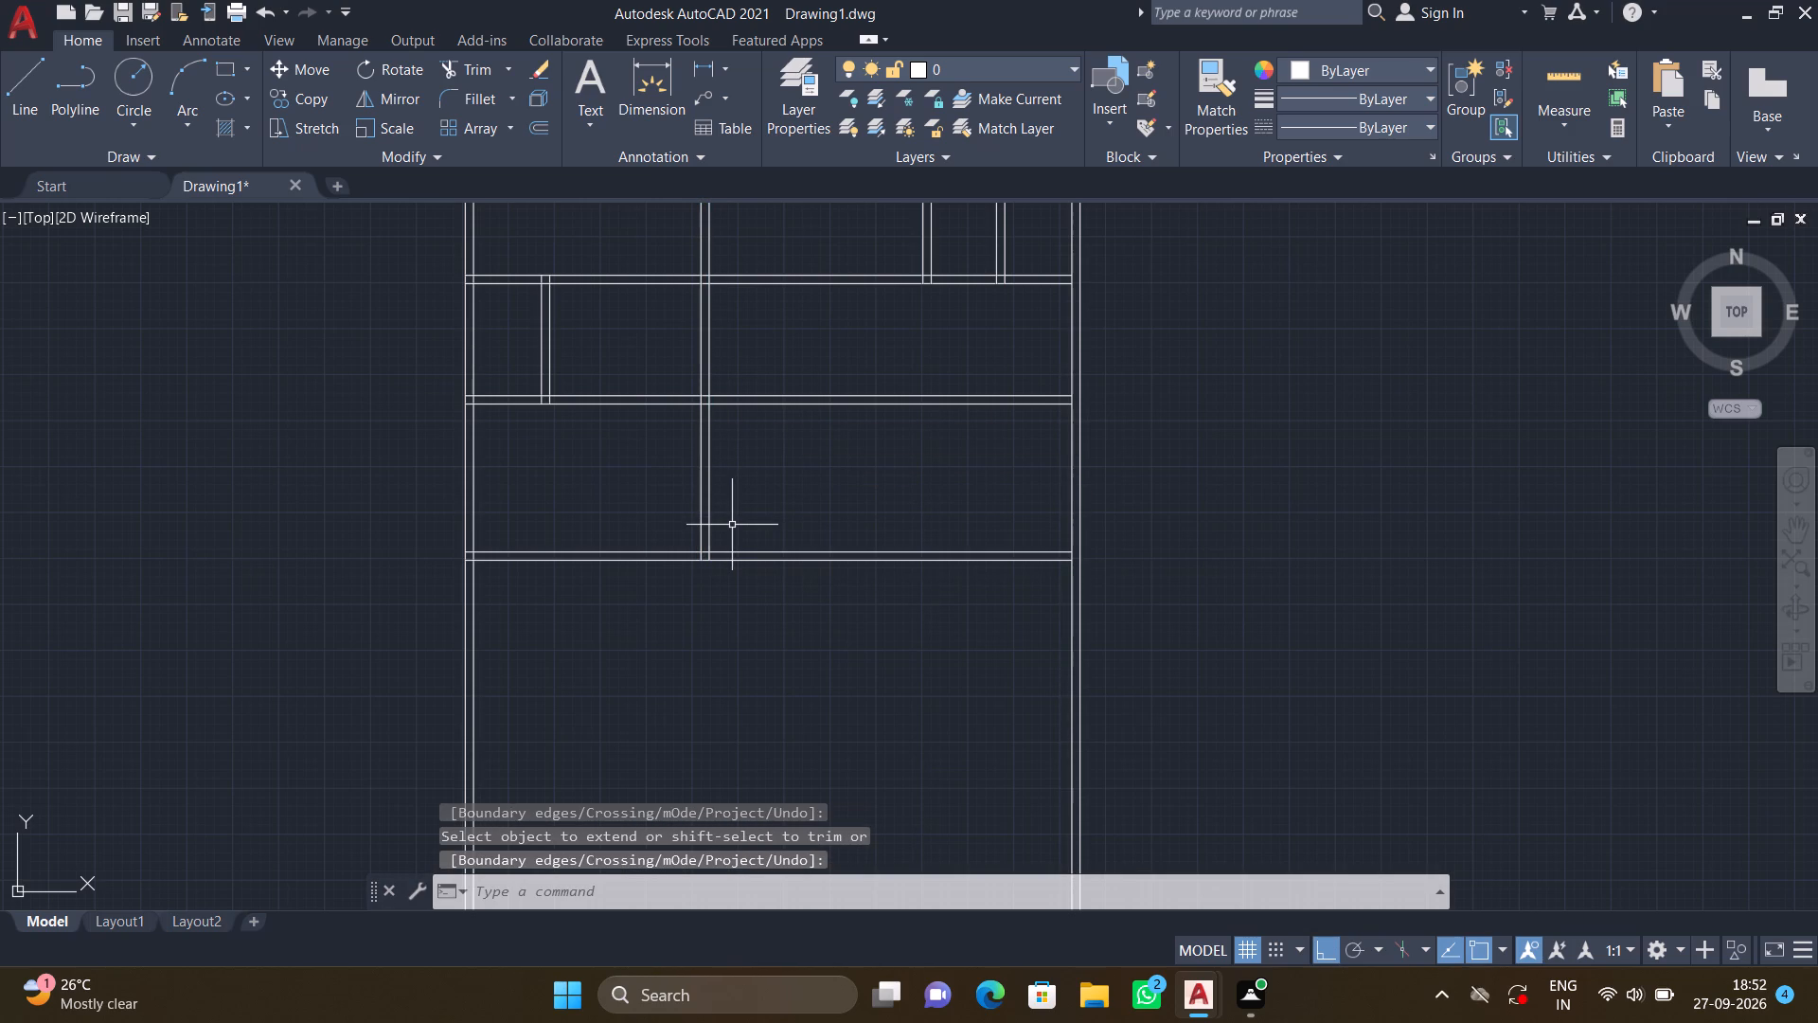
# Trim both lines of the west outer wall south of the lowest horizontal wall.
pyautogui.moveTo(623, 653); pyautogui.dragTo(617, 640, button='middle')
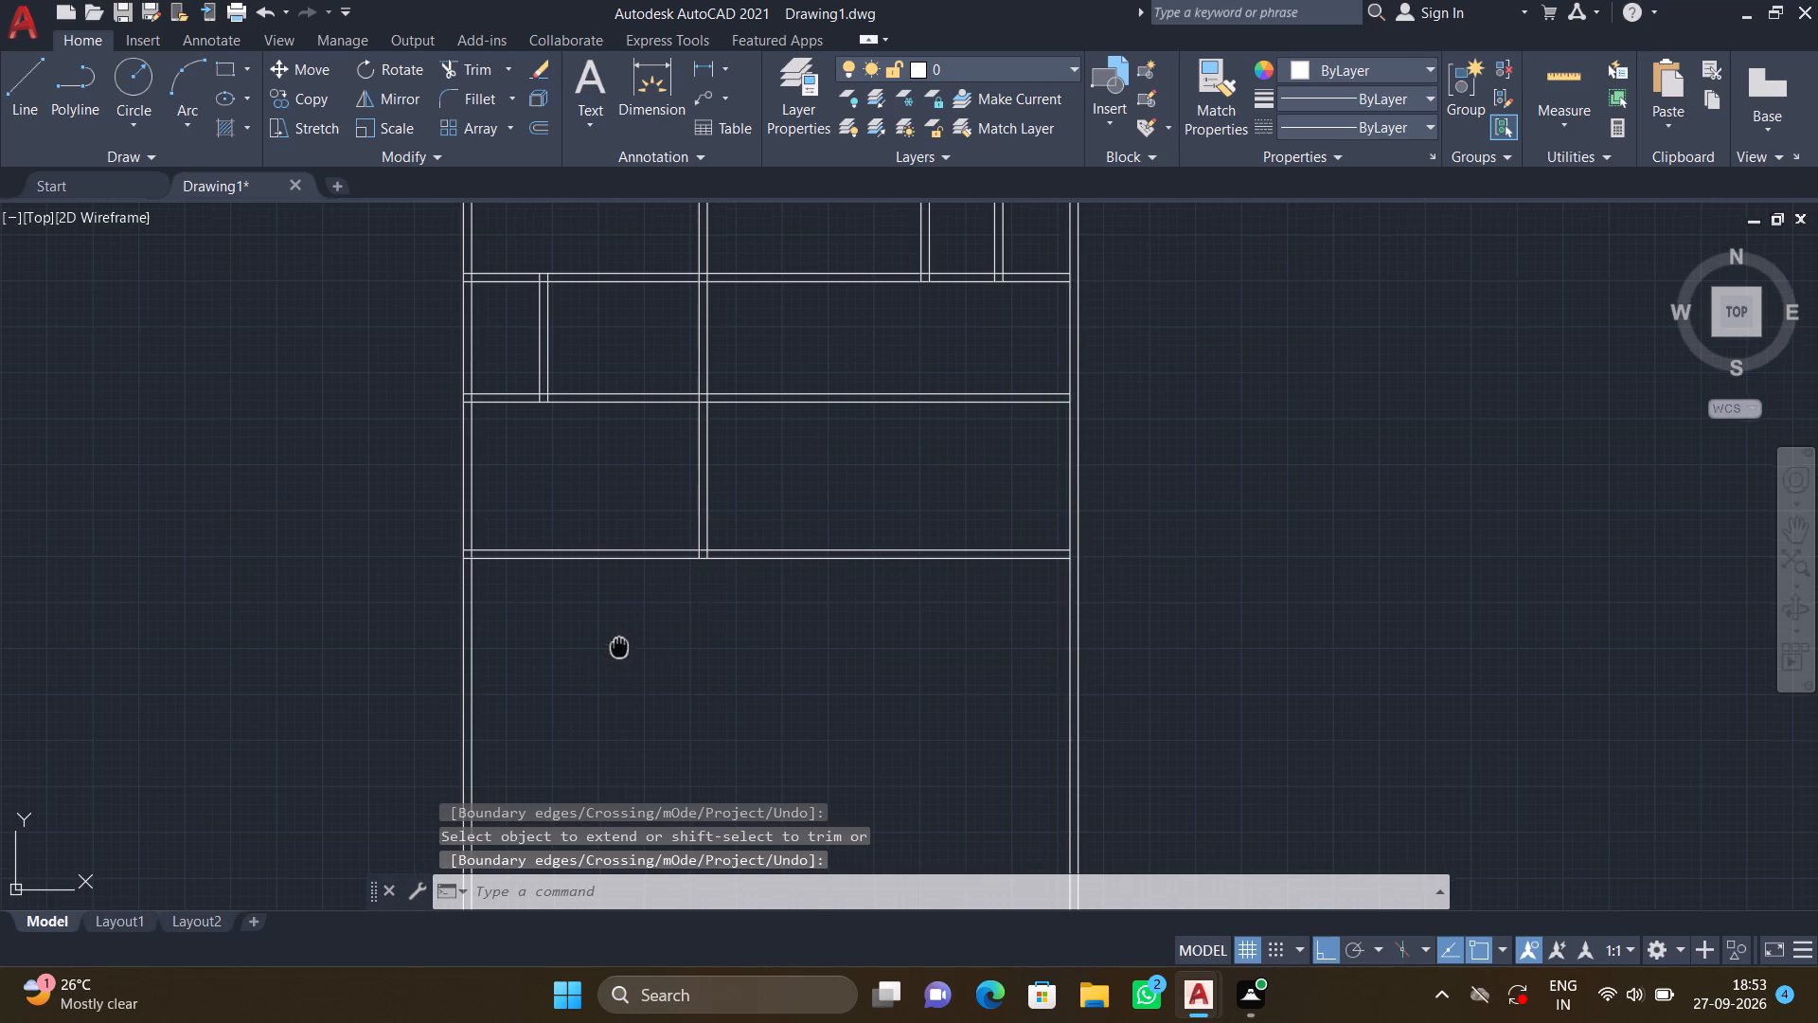
pyautogui.moveTo(617, 640); pyautogui.dragTo(632, 563, button='middle')
pyautogui.write('TR')
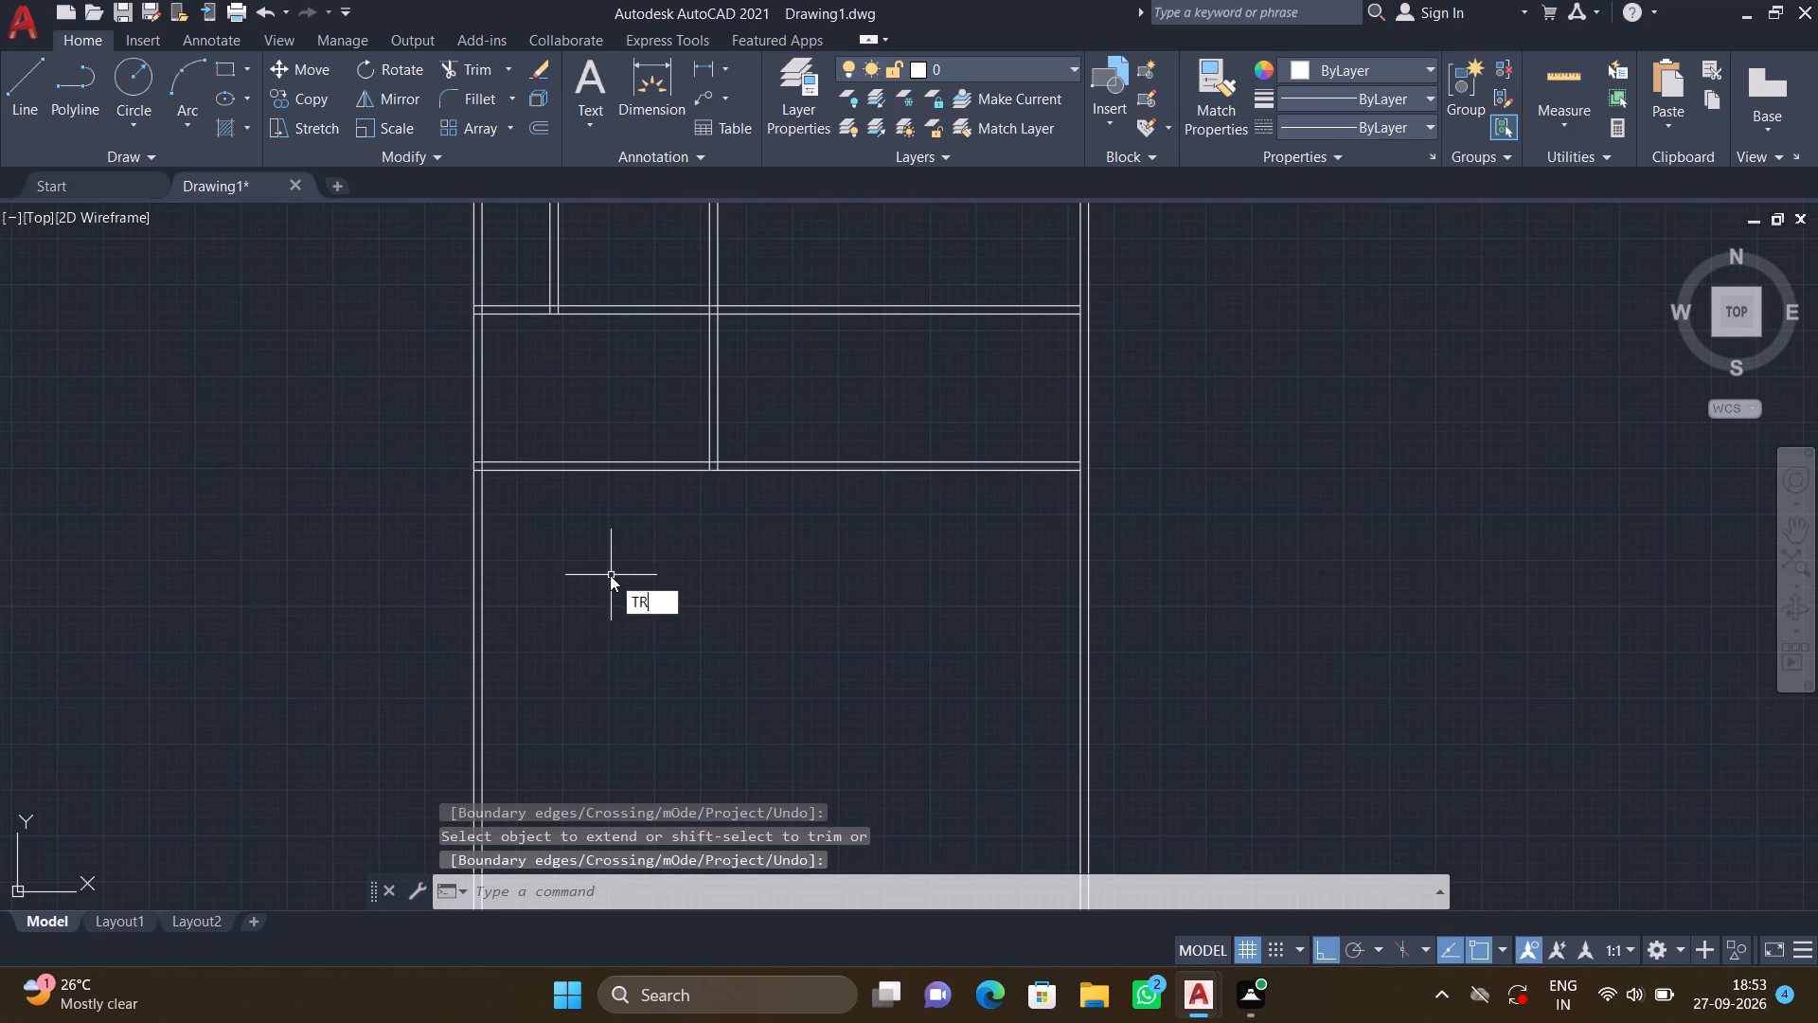
pyautogui.press('Return')
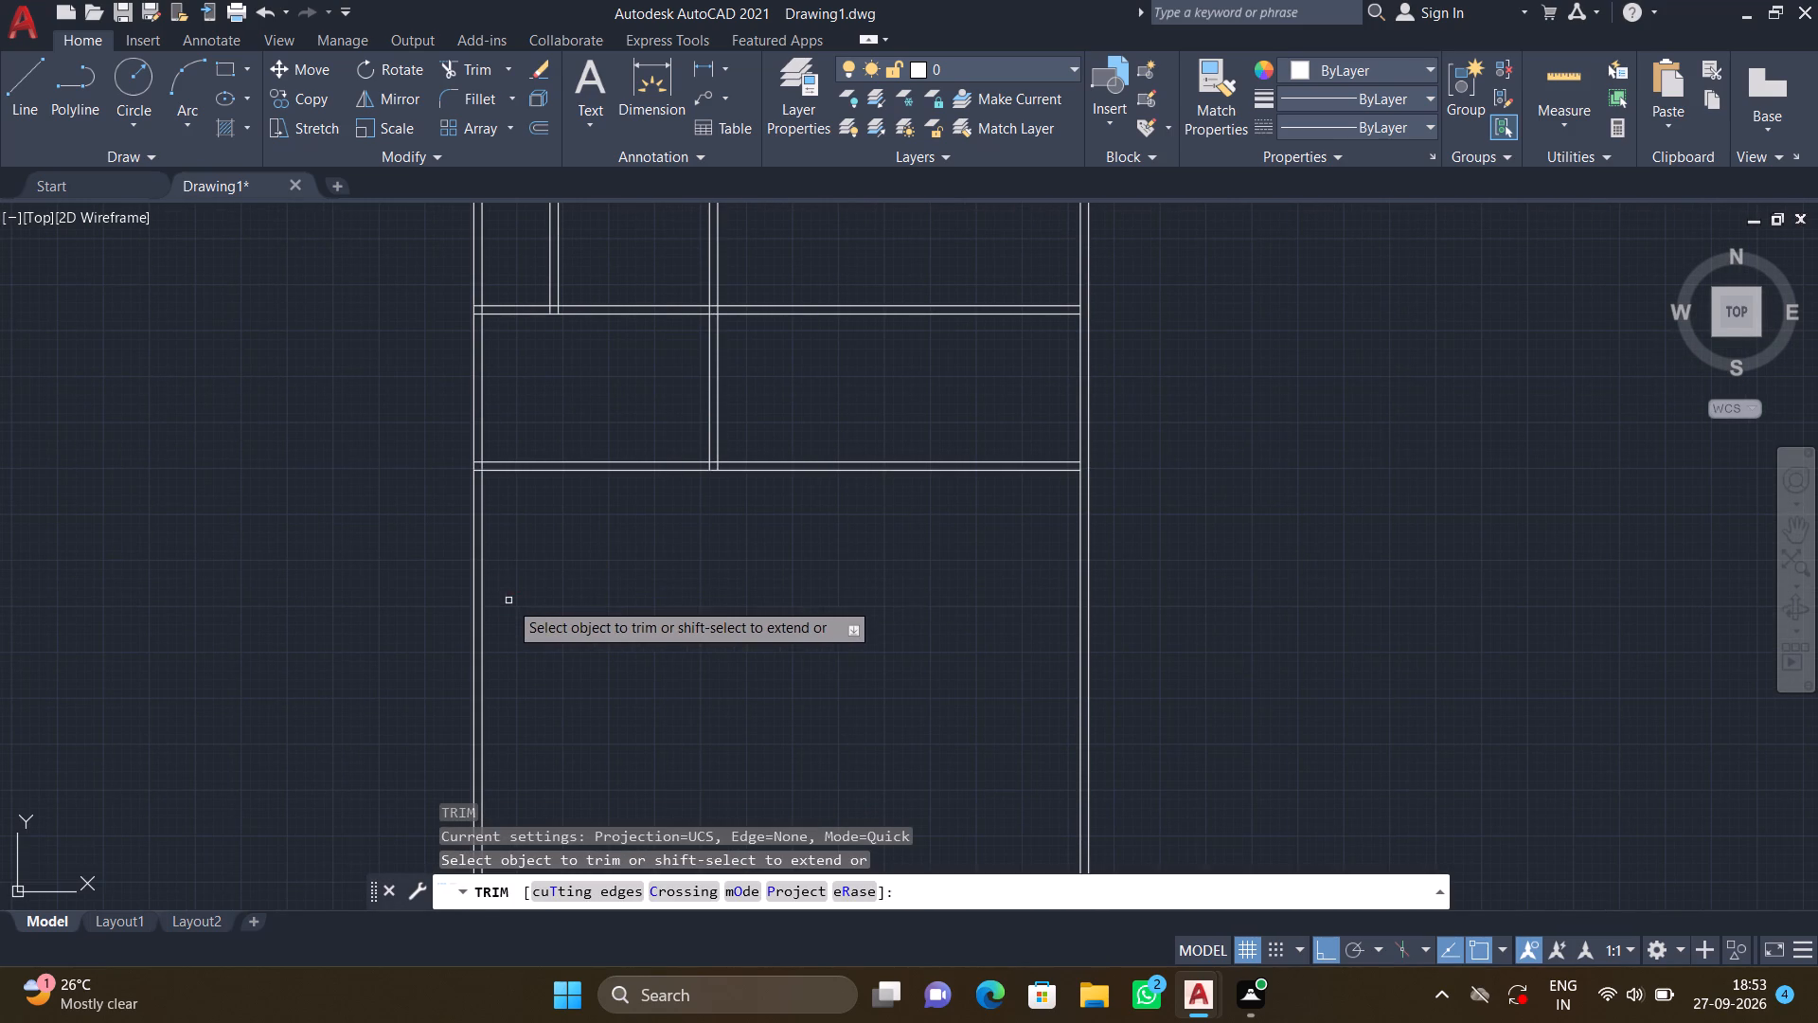
pyautogui.click(508, 601)
pyautogui.click(413, 576)
pyautogui.press('Return')
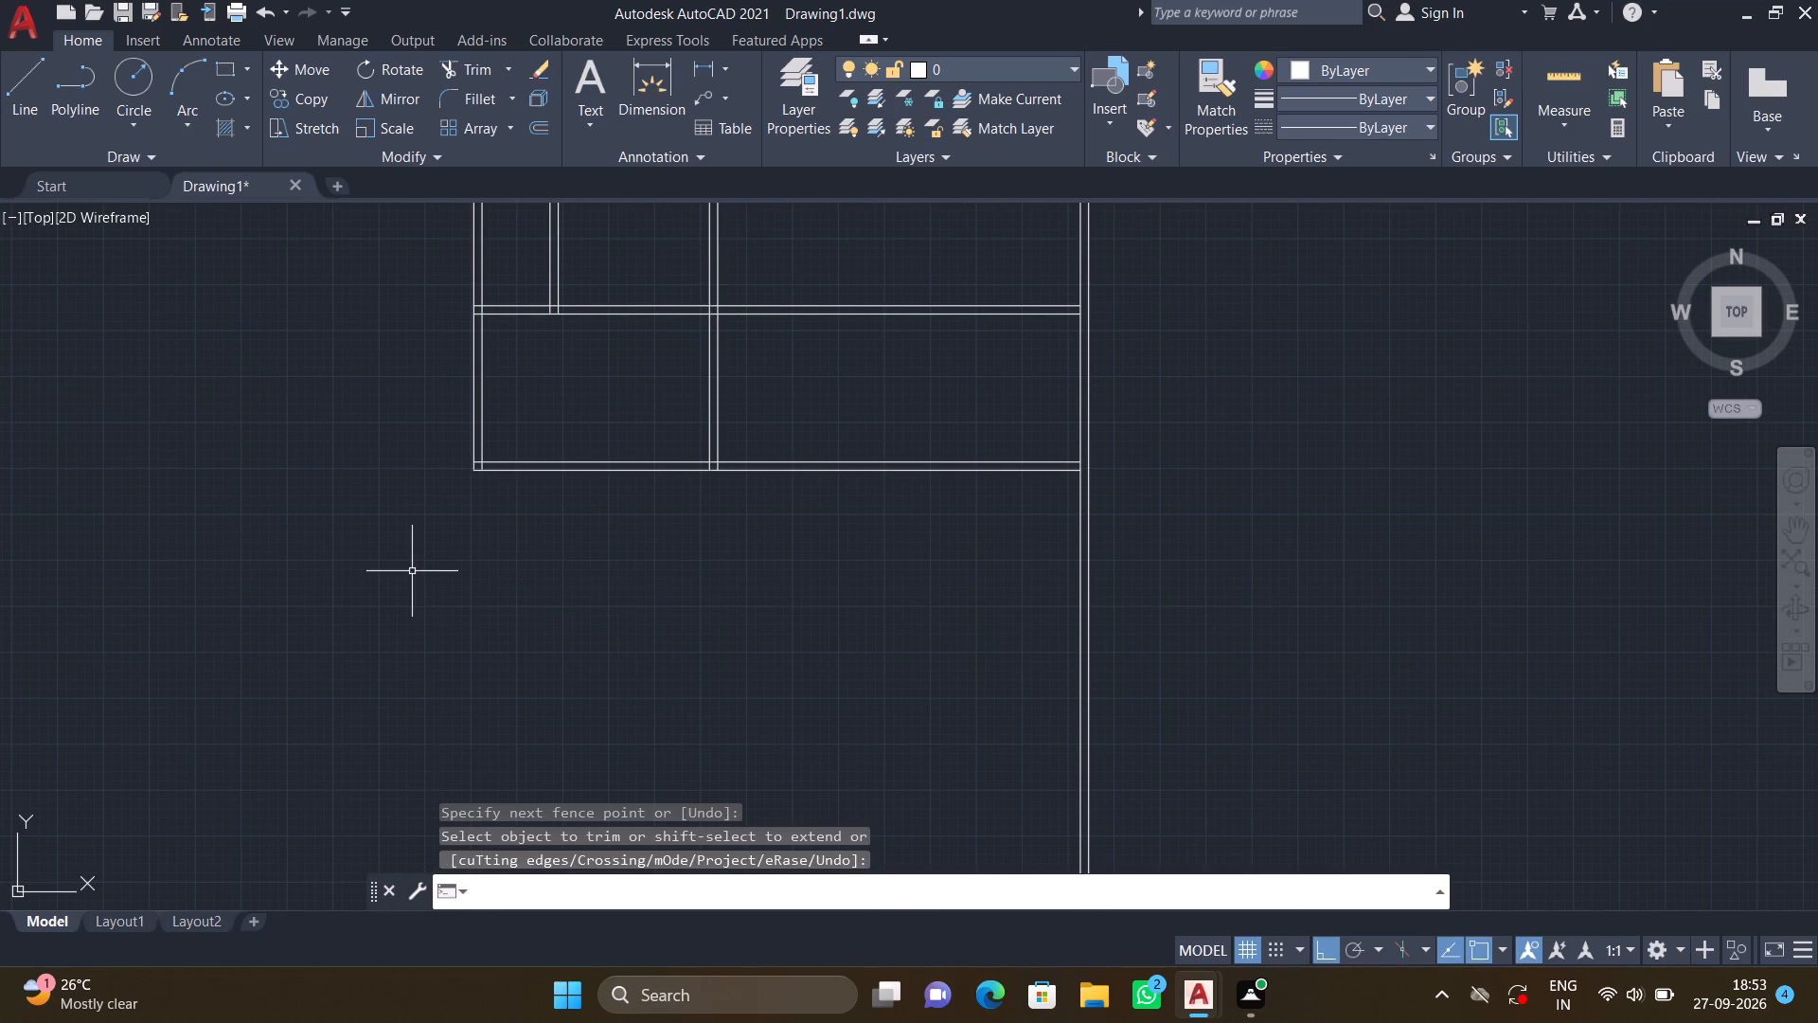
# Trim both lines of the second-lowest horizontal wall between the central vertical wall and the east outer wall.
pyautogui.scroll(-4, 412, 570)
pyautogui.moveTo(575, 615); pyautogui.dragTo(636, 569, button='middle')
pyautogui.scroll(3, 629, 523)
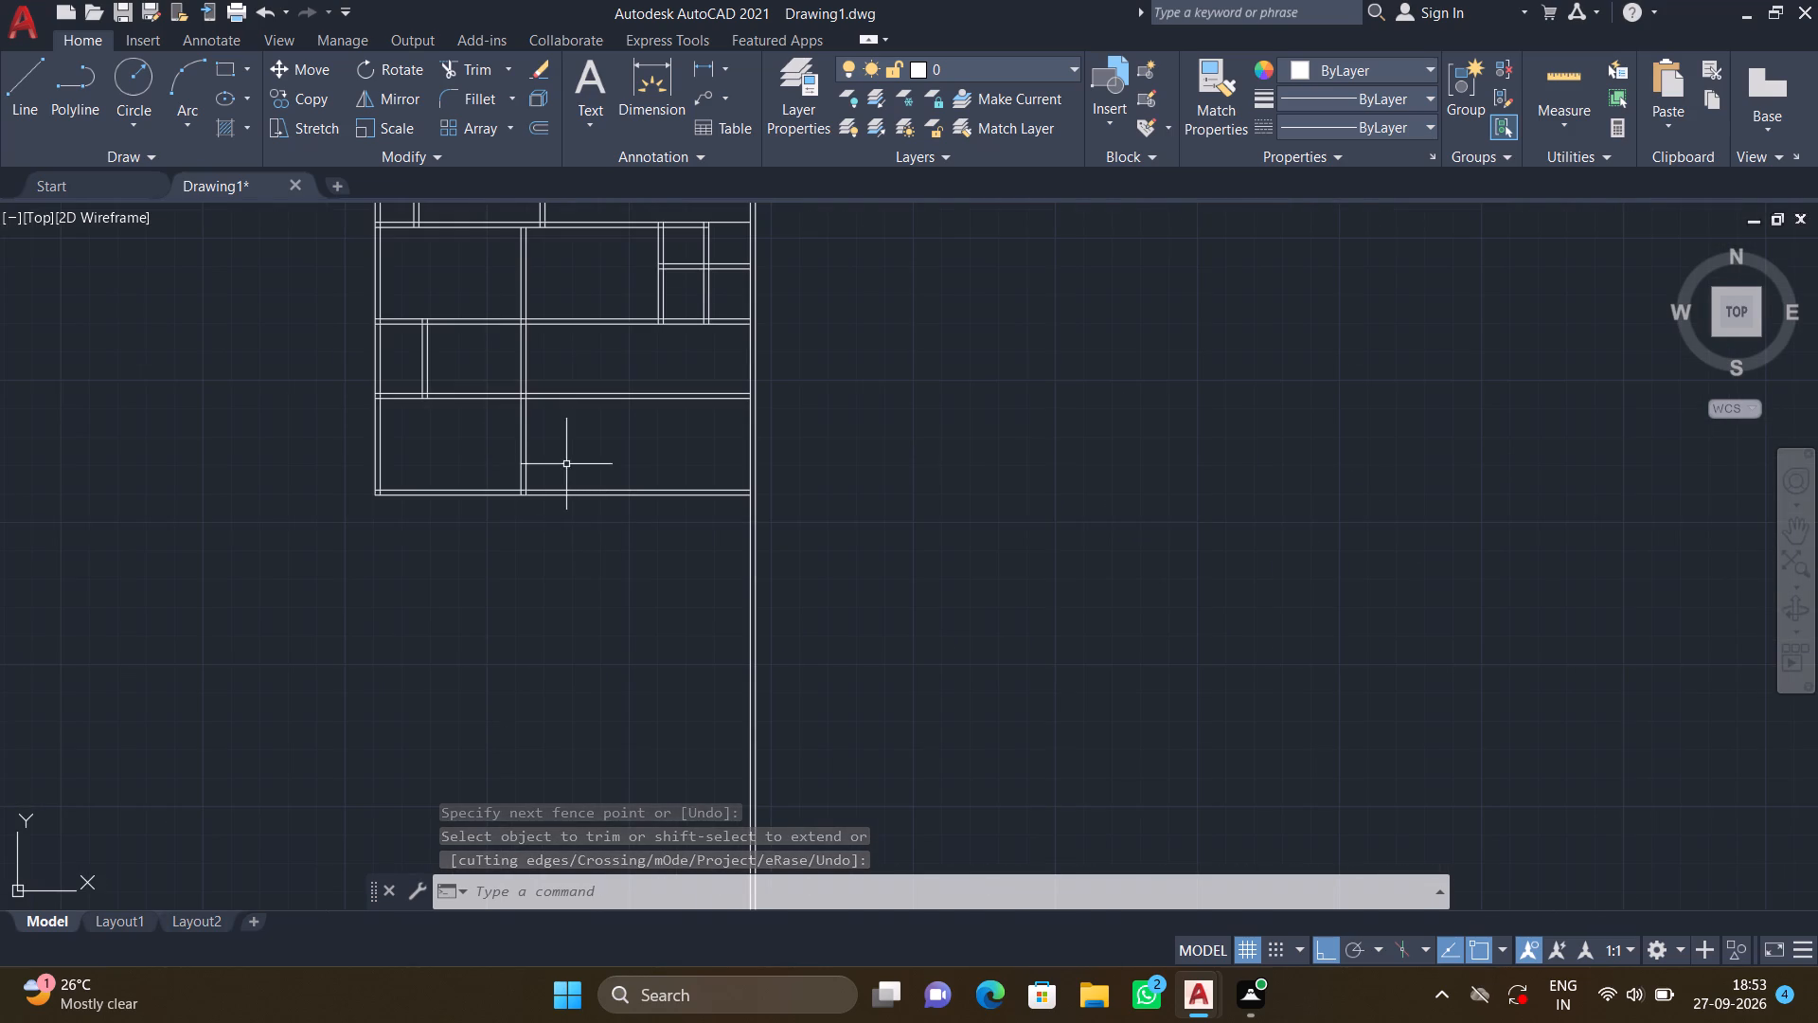
pyautogui.scroll(3, 563, 439)
pyautogui.scroll(-4, 547, 482)
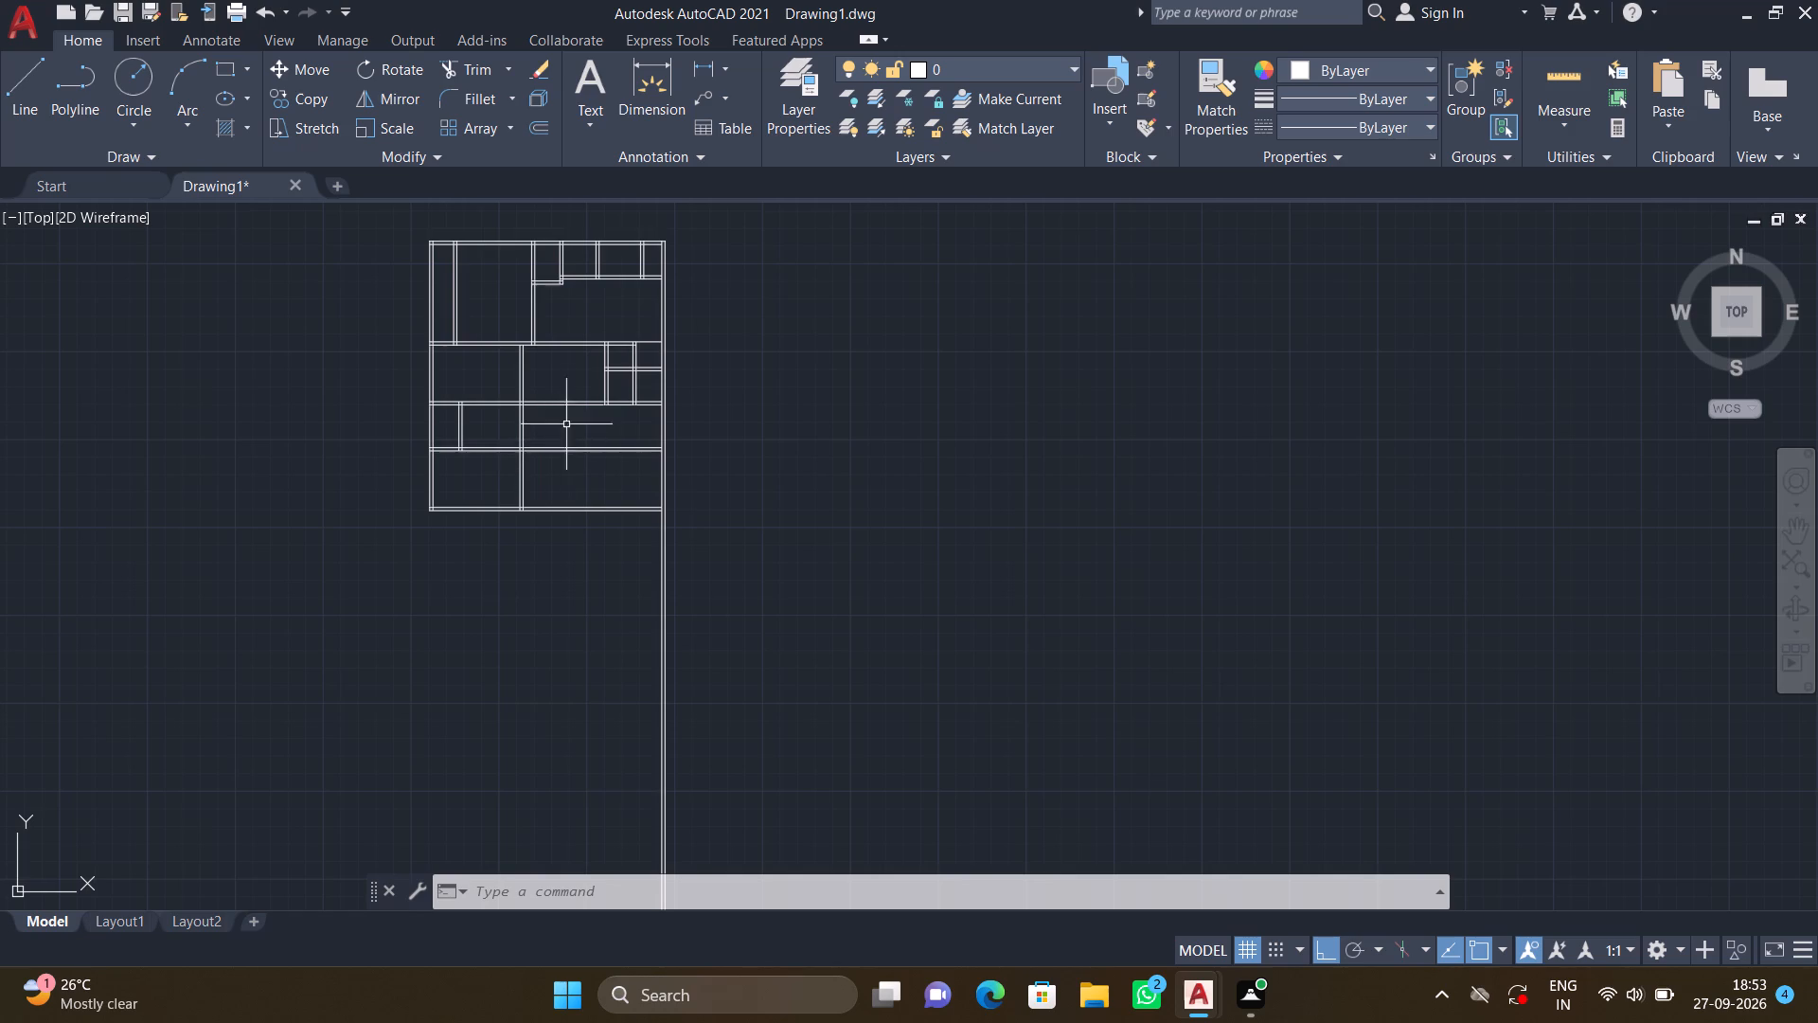
pyautogui.scroll(2, 559, 449)
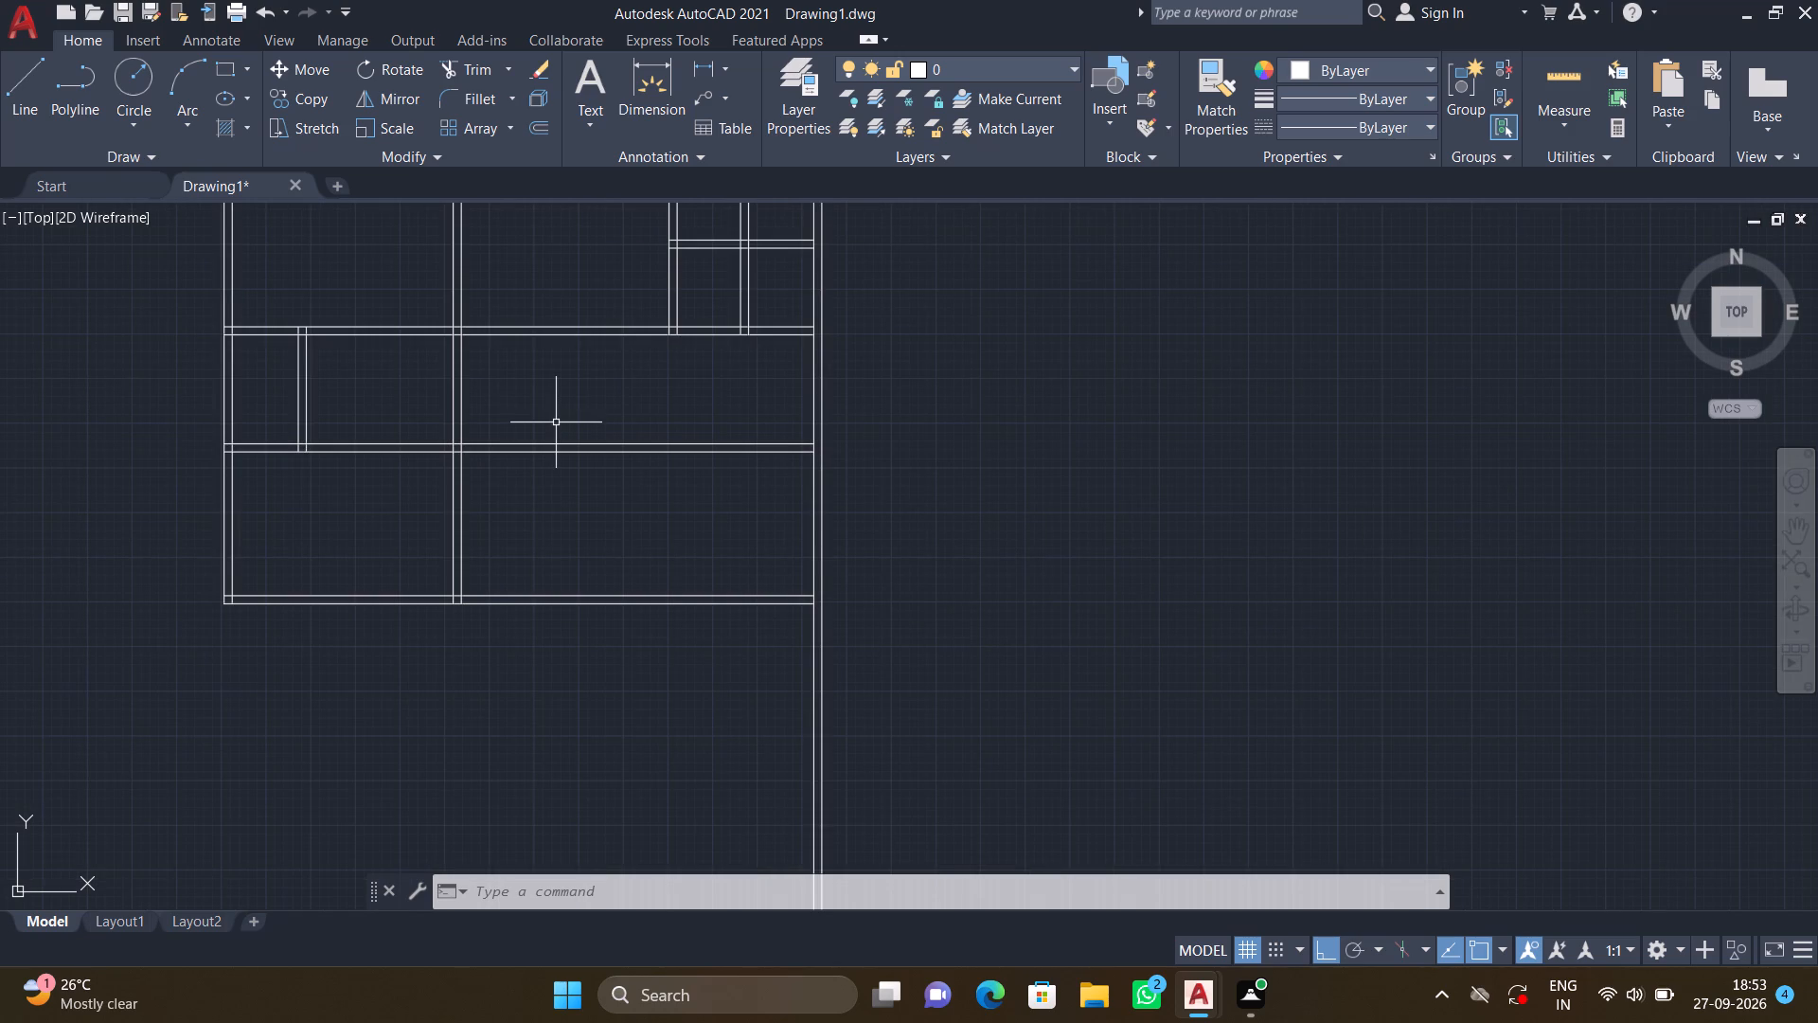
pyautogui.write('TR')
pyautogui.press('Return')
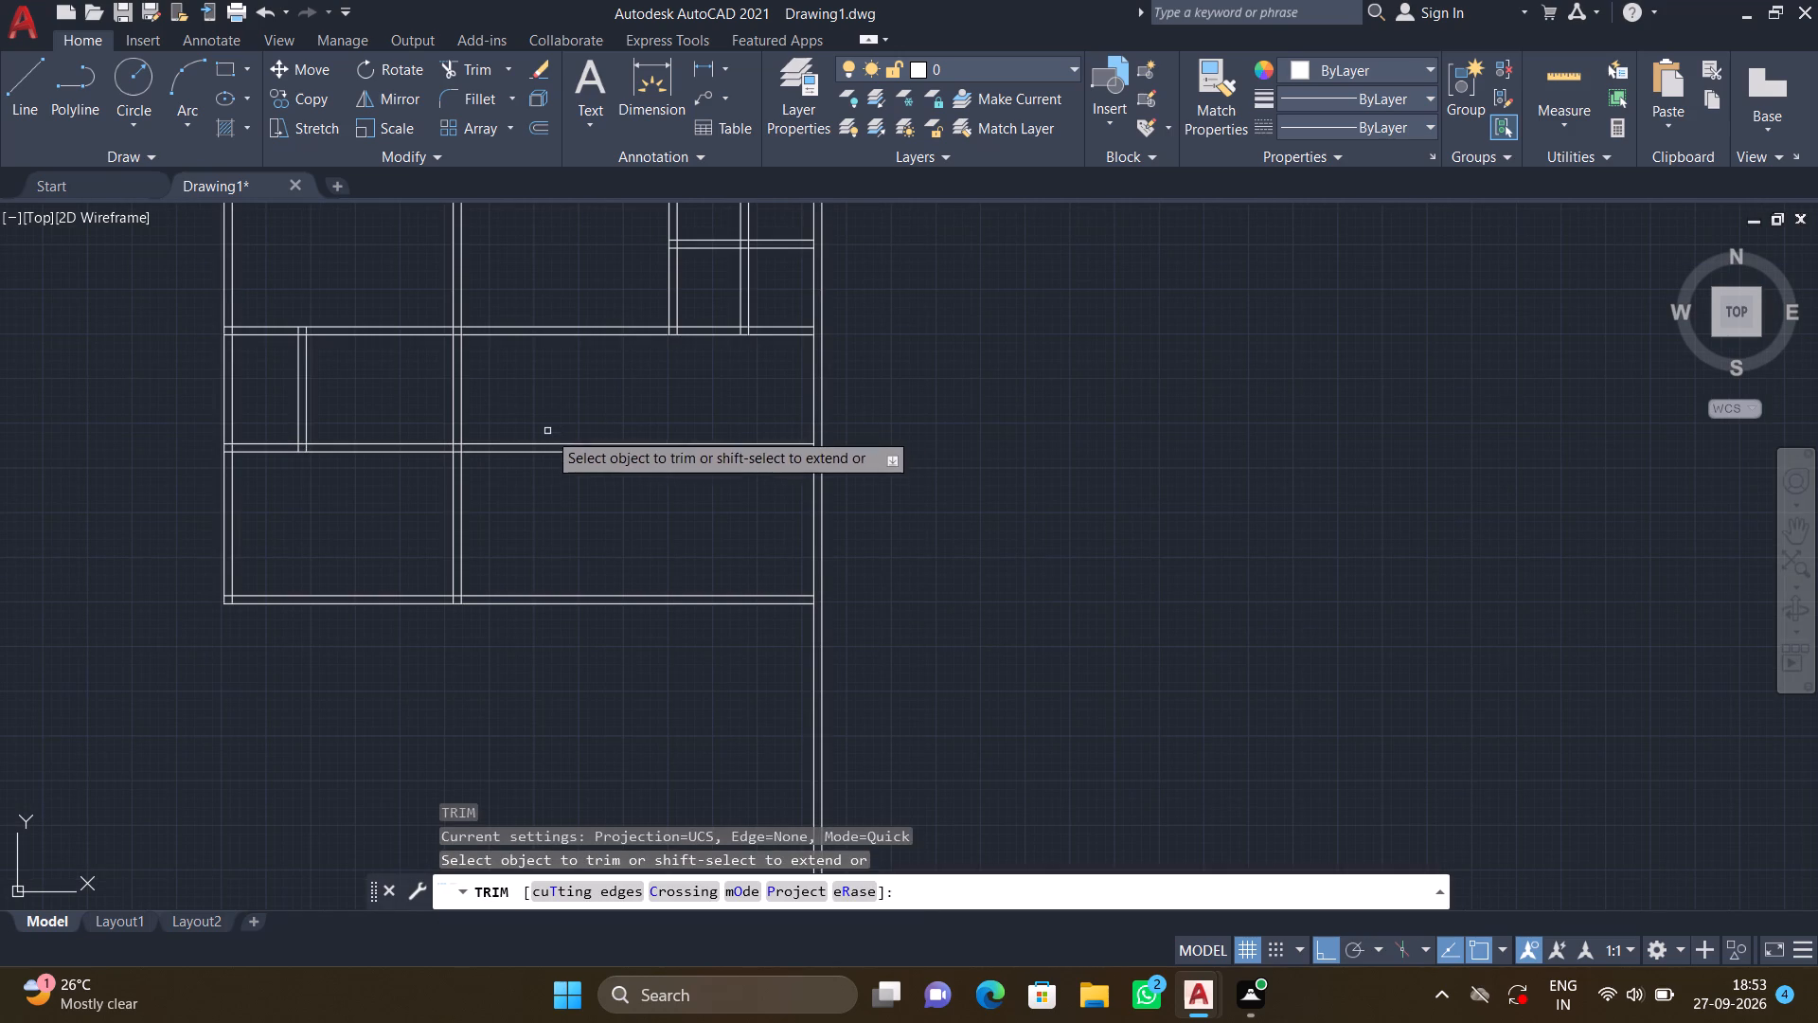
pyautogui.click(477, 420)
pyautogui.click(618, 518)
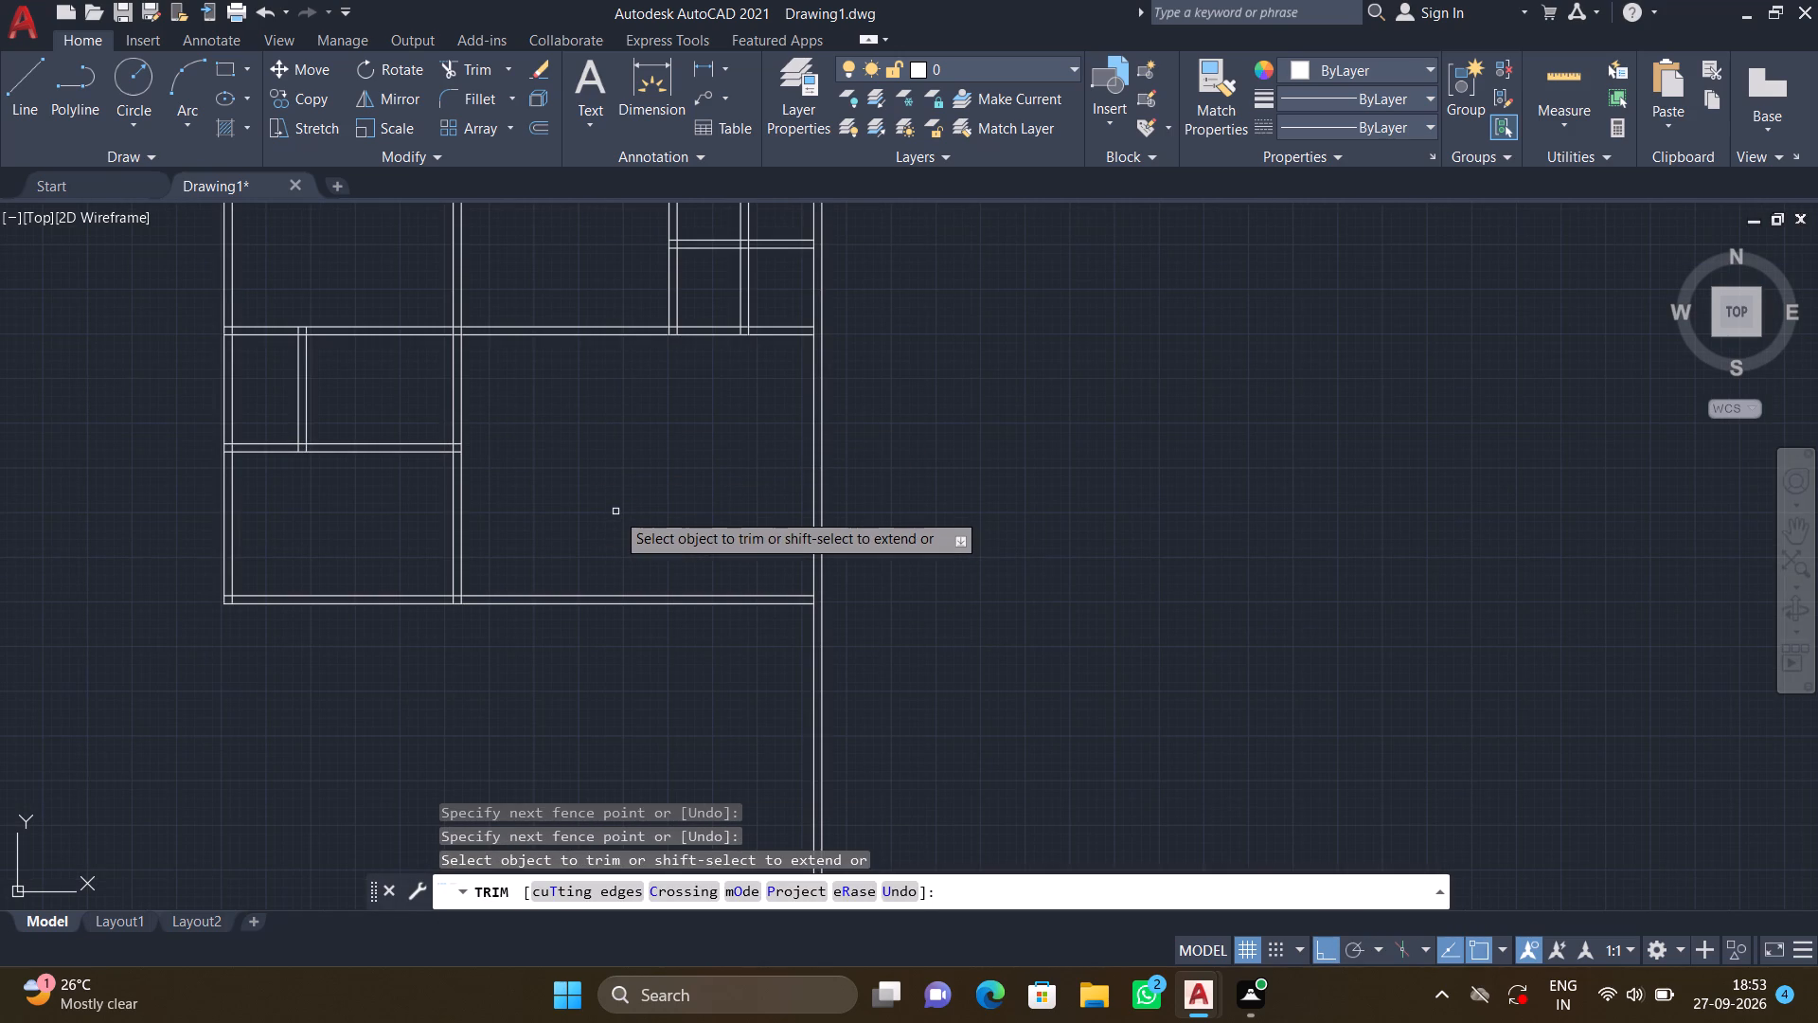
pyautogui.press('Return')
# Offset the east line of the central vertical wall 14'9" to the east.
pyautogui.press('o')
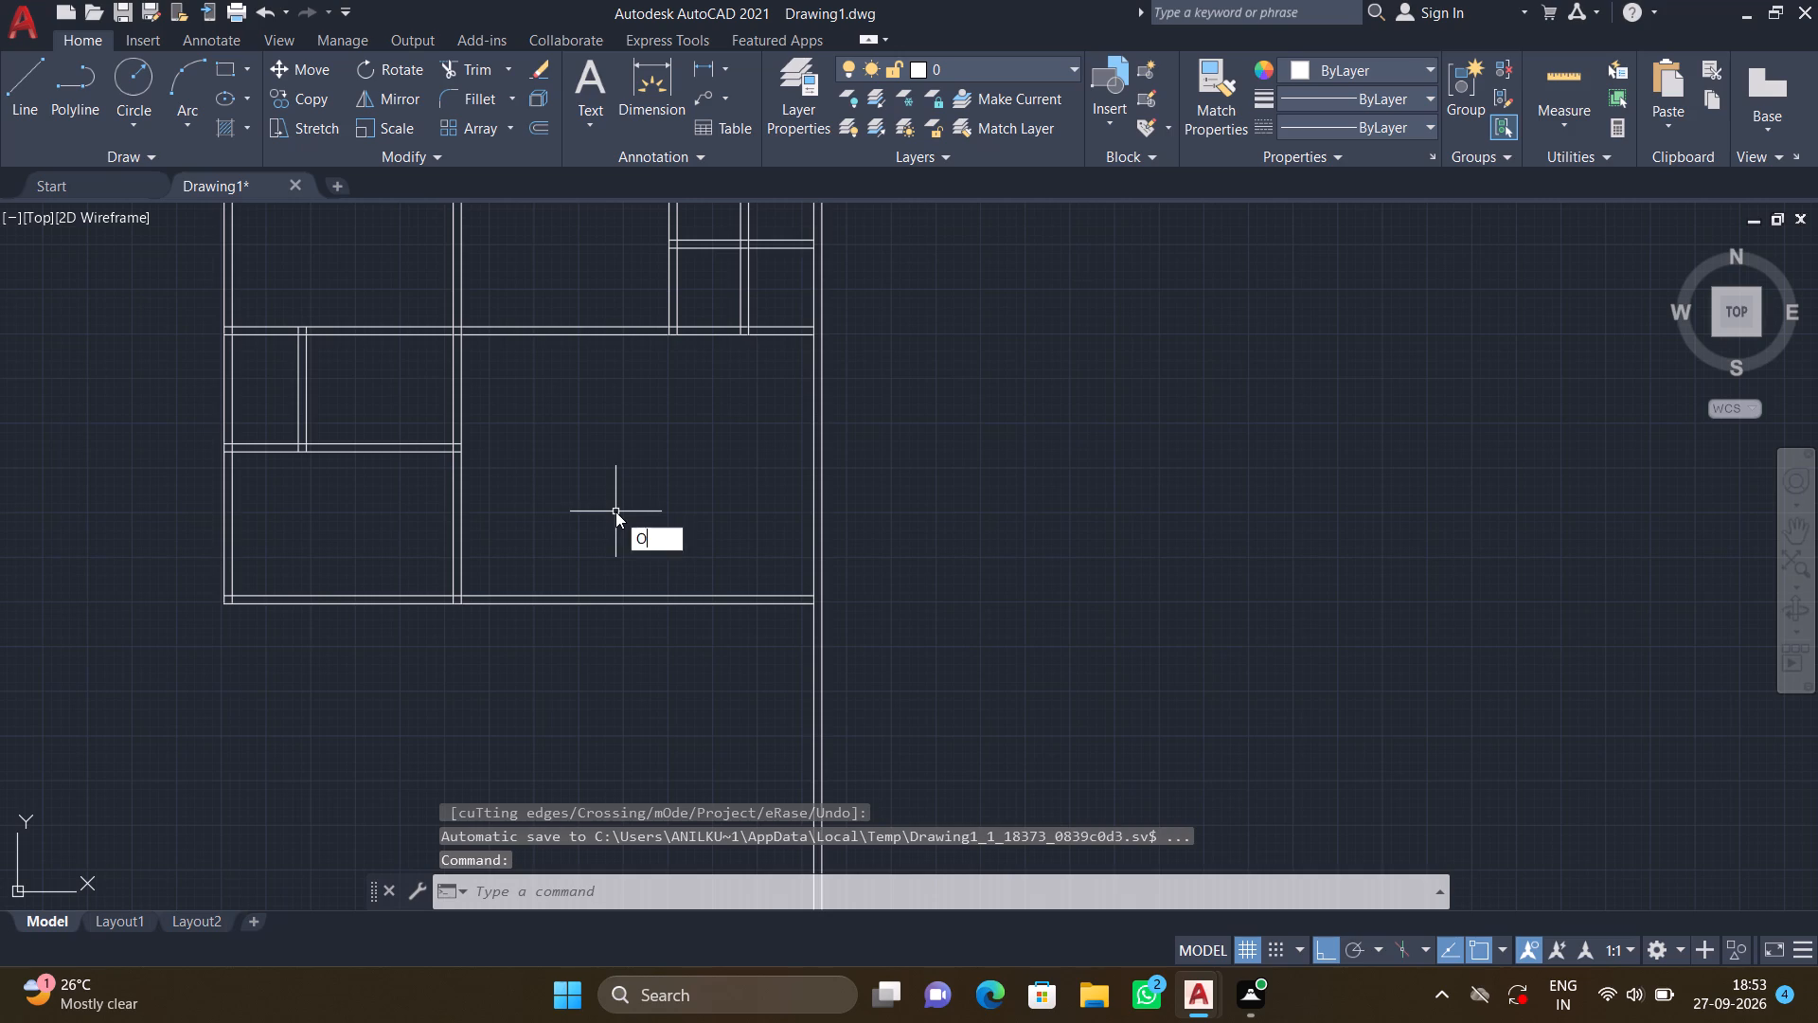
pyautogui.press('Return')
pyautogui.write("14'")
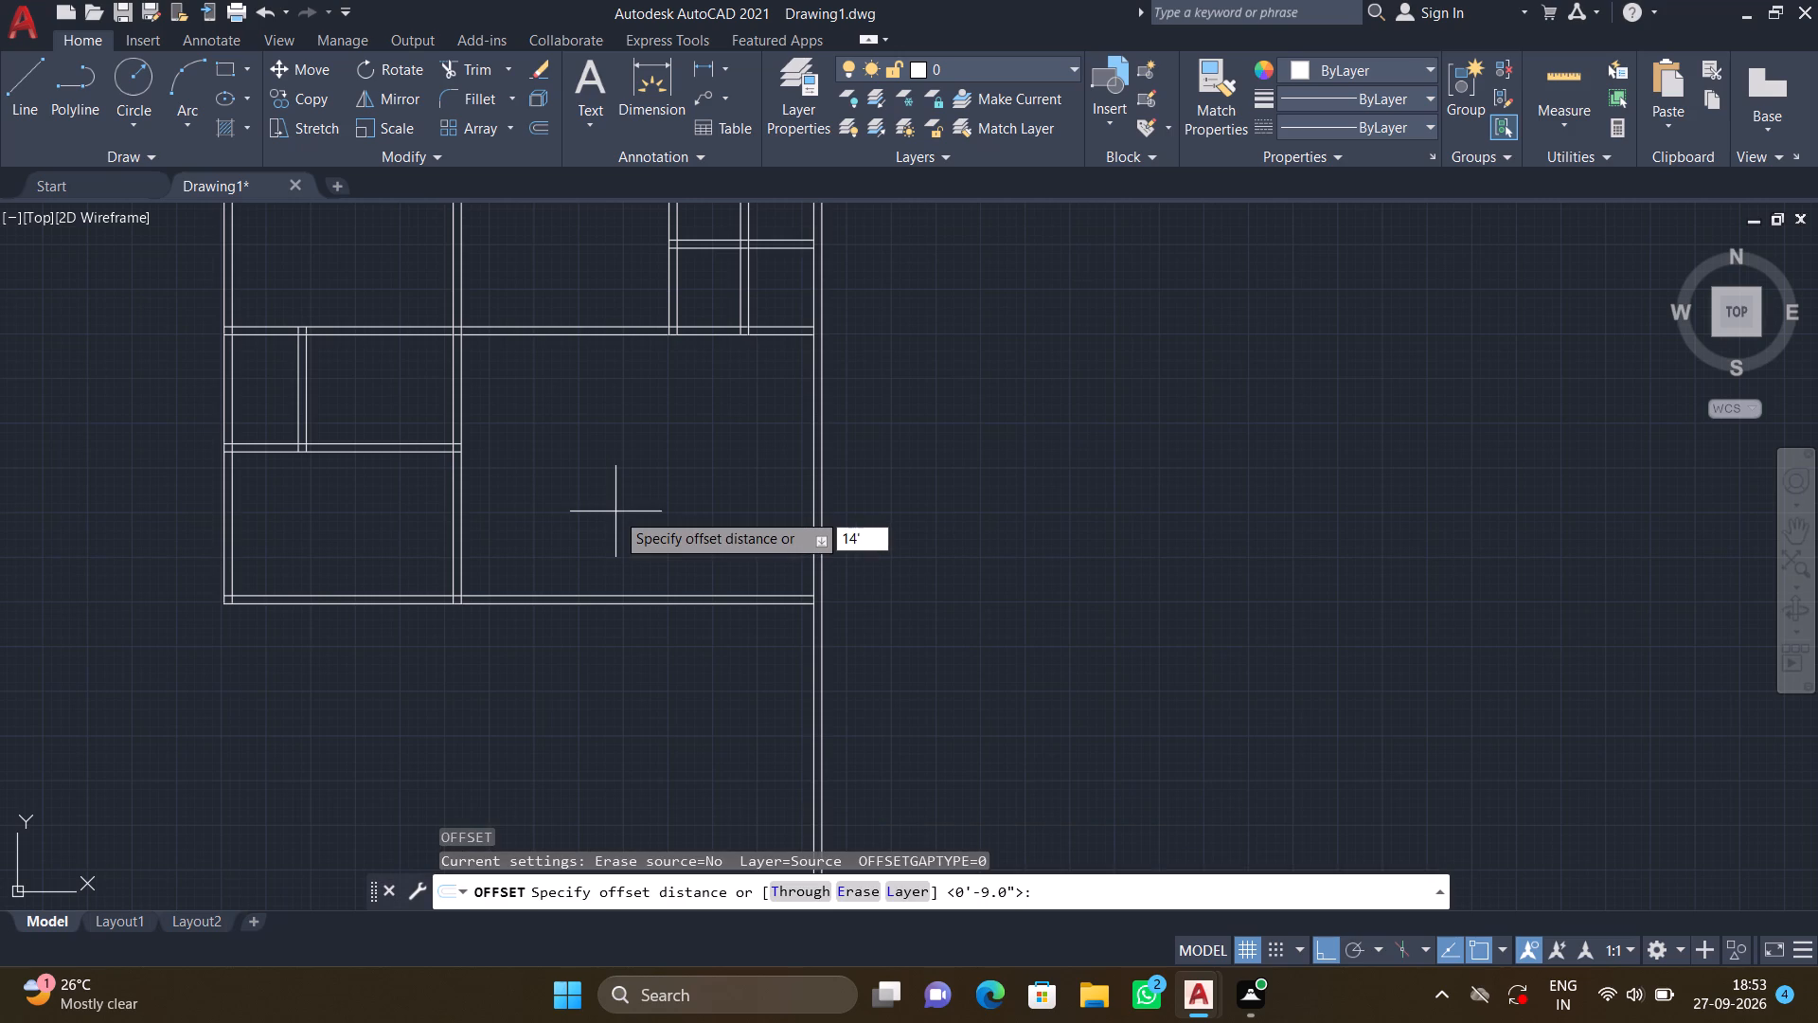
pyautogui.write('9"')
pyautogui.press('Return')
pyautogui.scroll(-1, 615, 511)
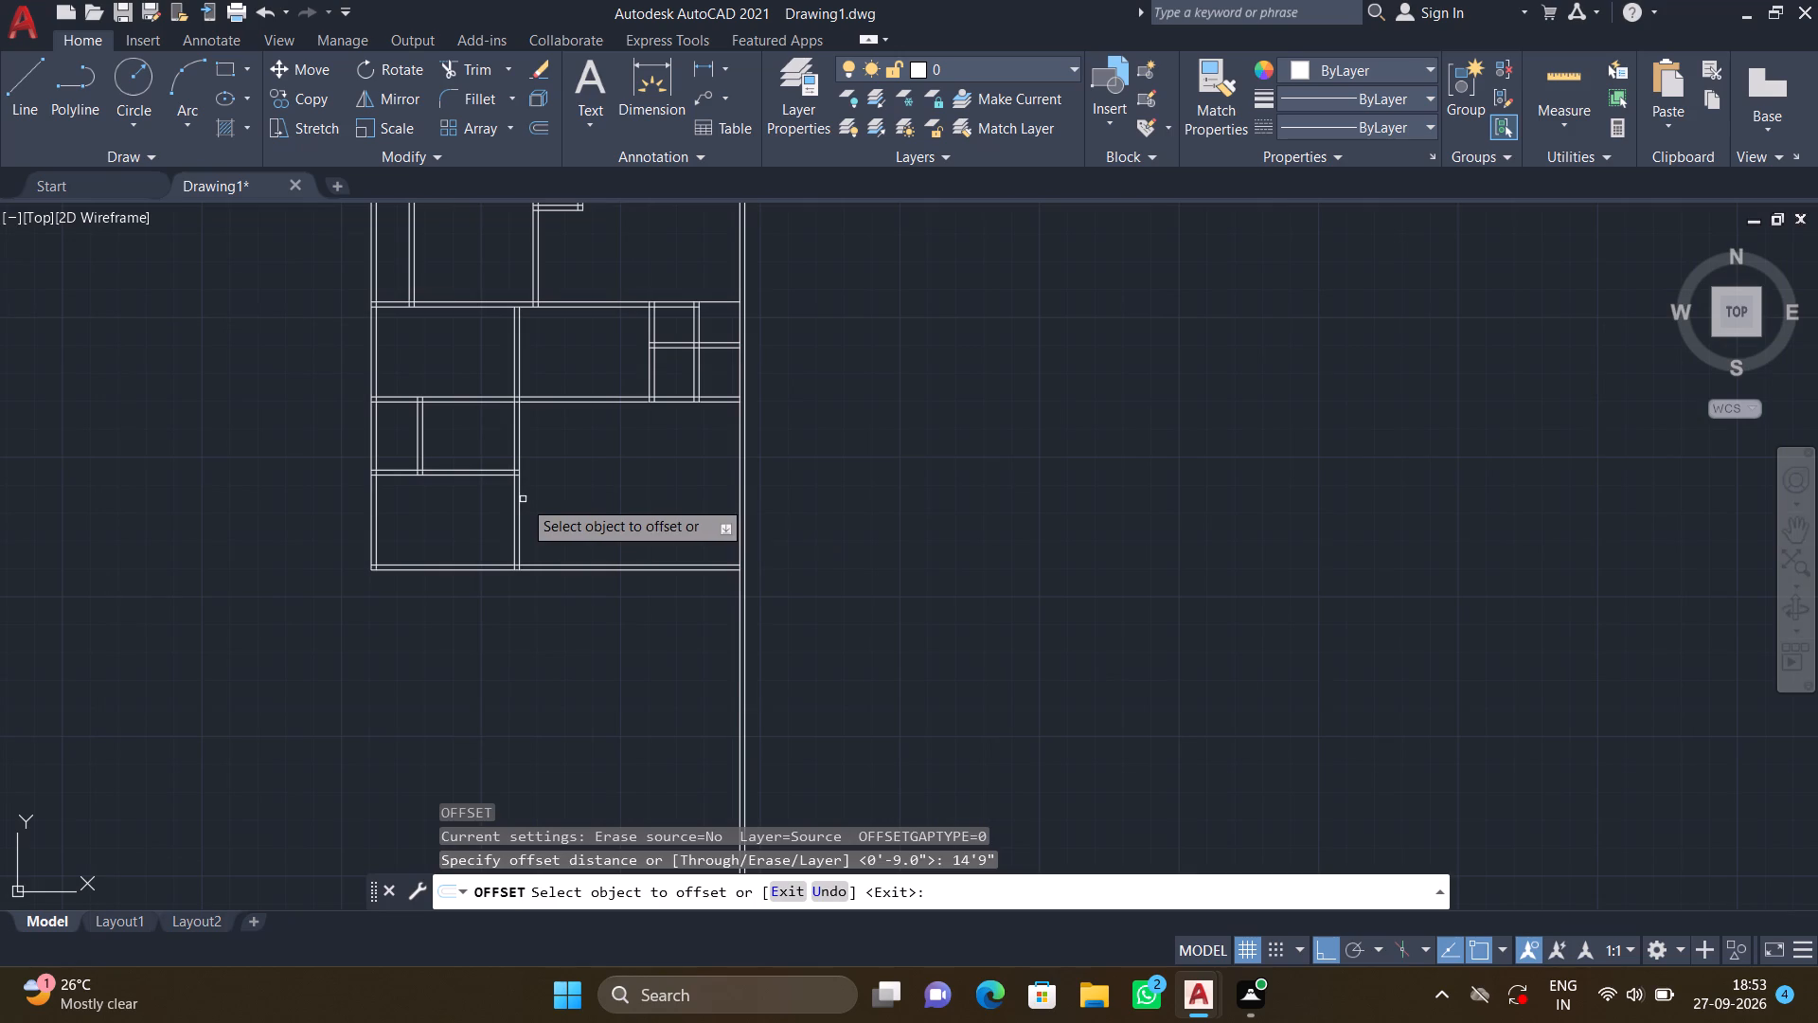
pyautogui.click(521, 497)
pyautogui.click(650, 514)
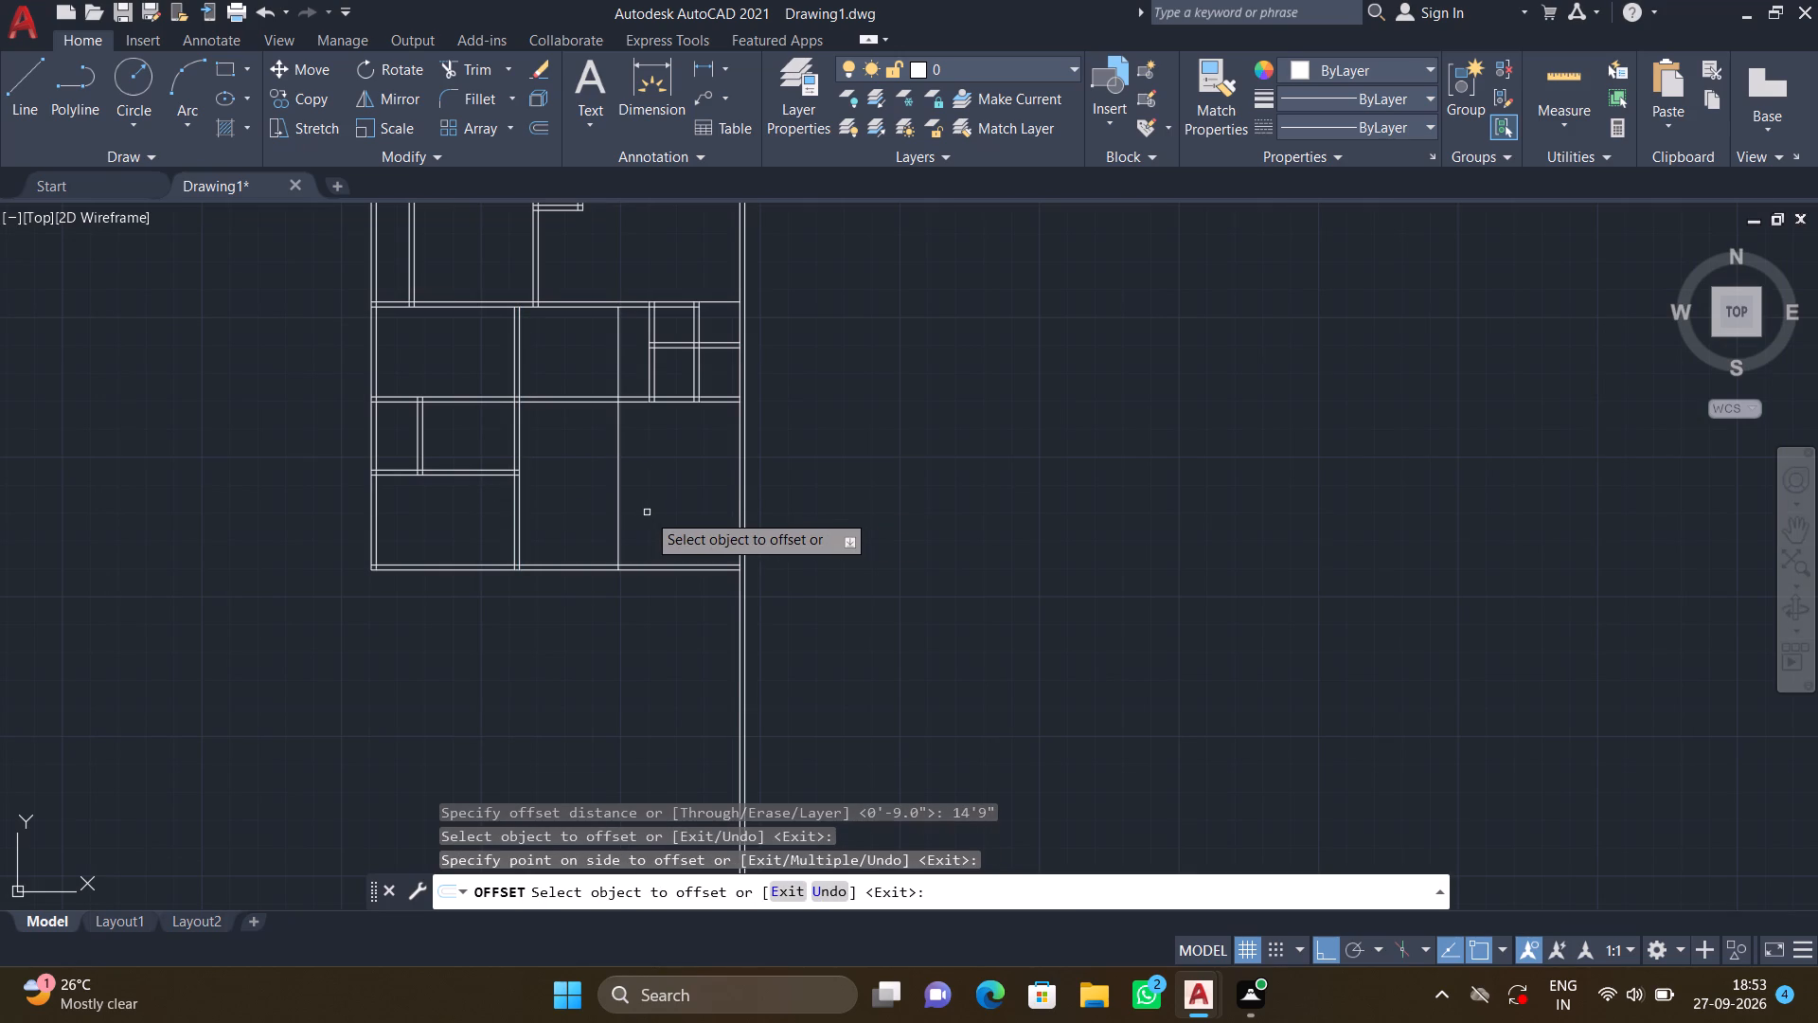
pyautogui.press('Return')
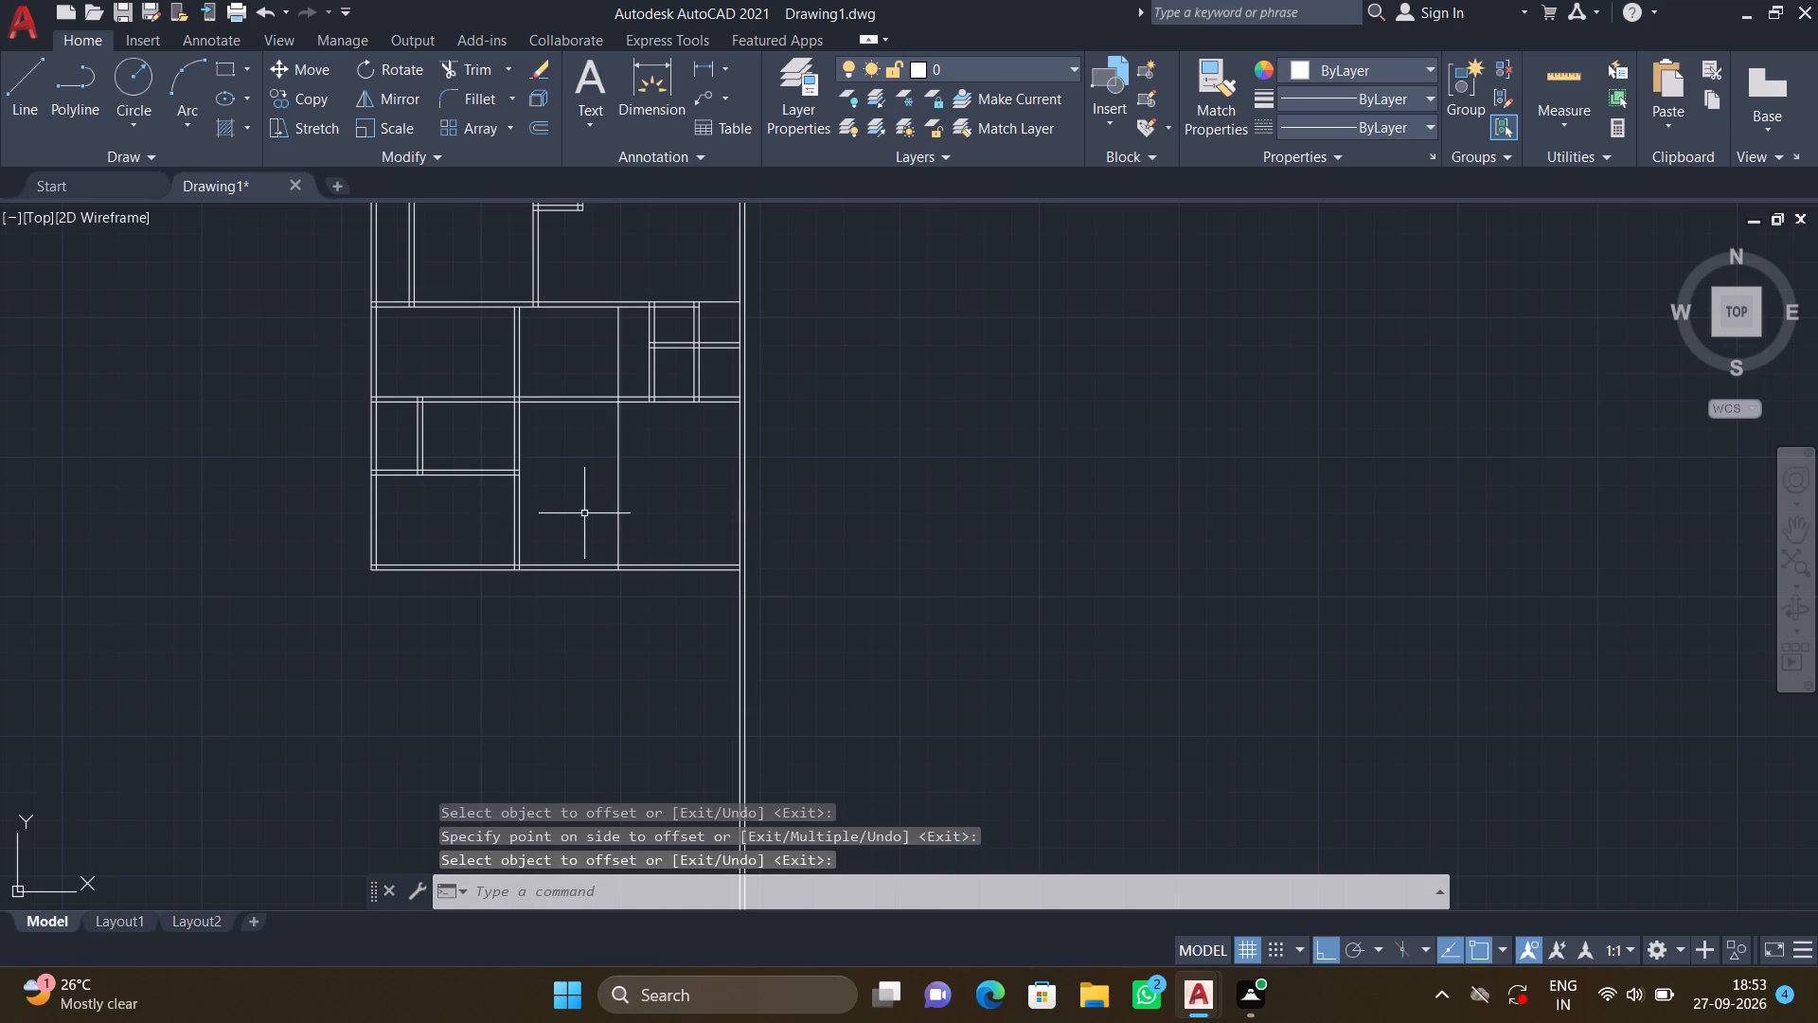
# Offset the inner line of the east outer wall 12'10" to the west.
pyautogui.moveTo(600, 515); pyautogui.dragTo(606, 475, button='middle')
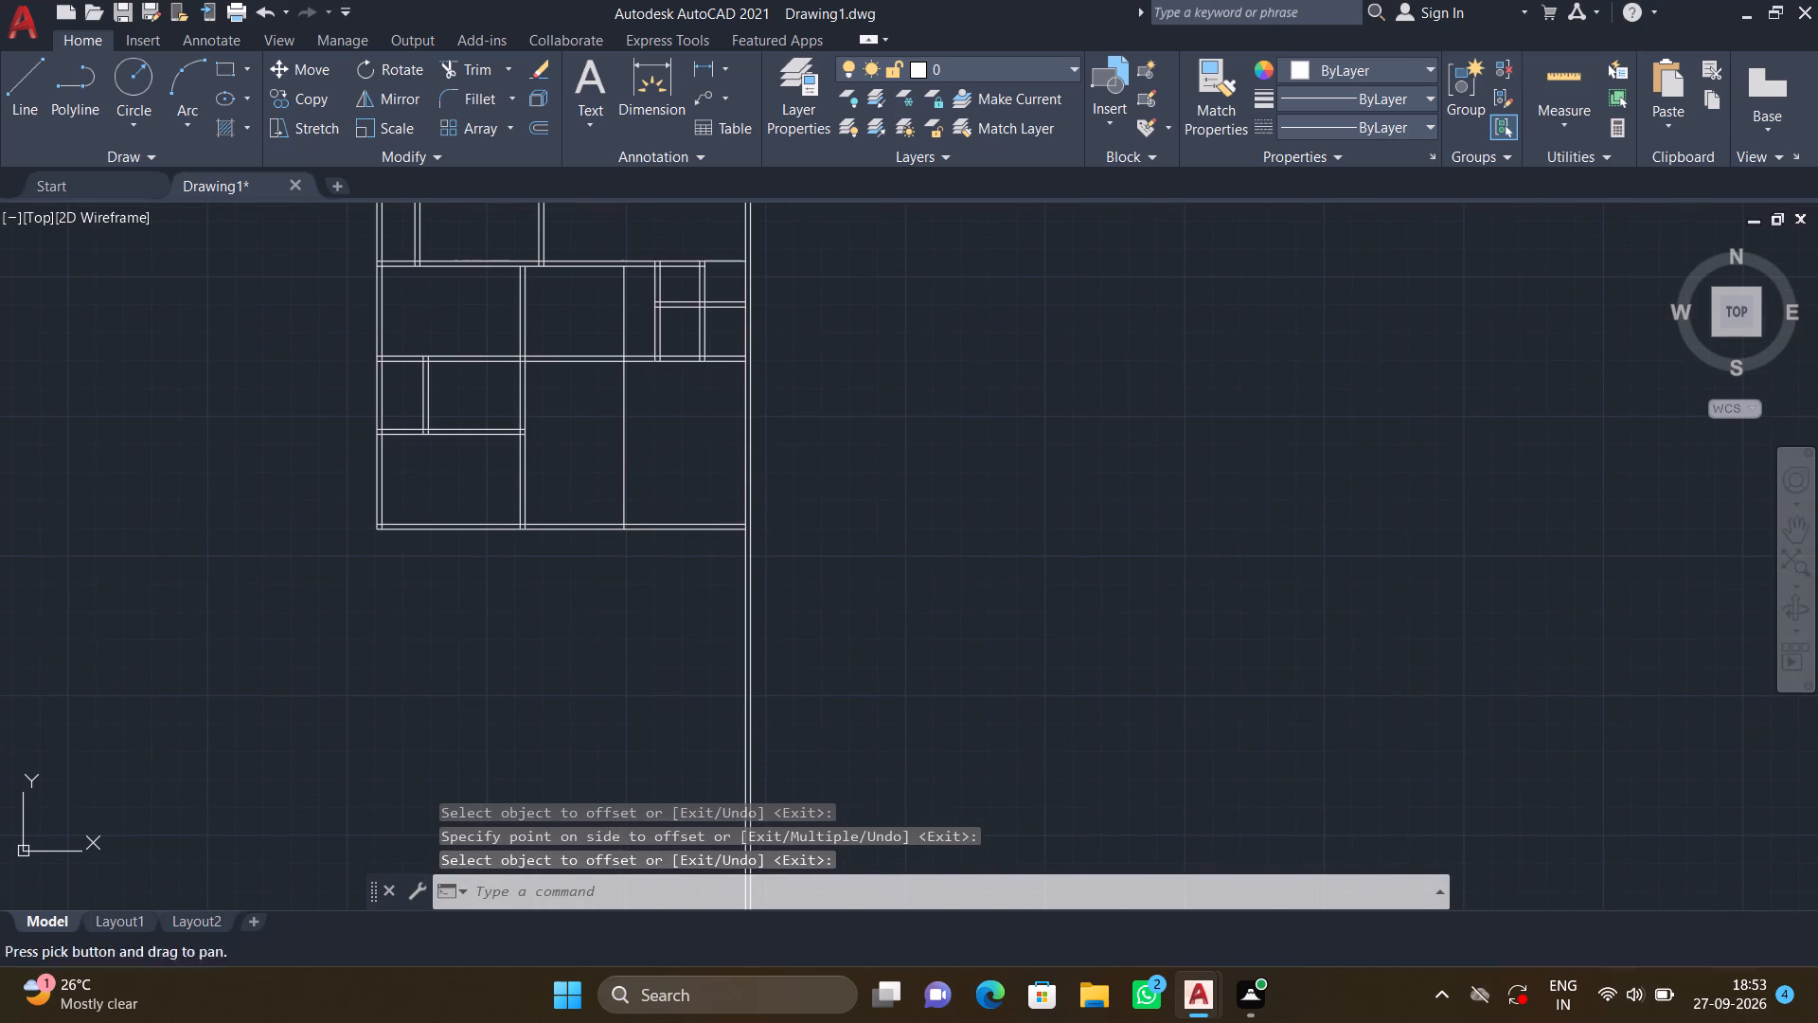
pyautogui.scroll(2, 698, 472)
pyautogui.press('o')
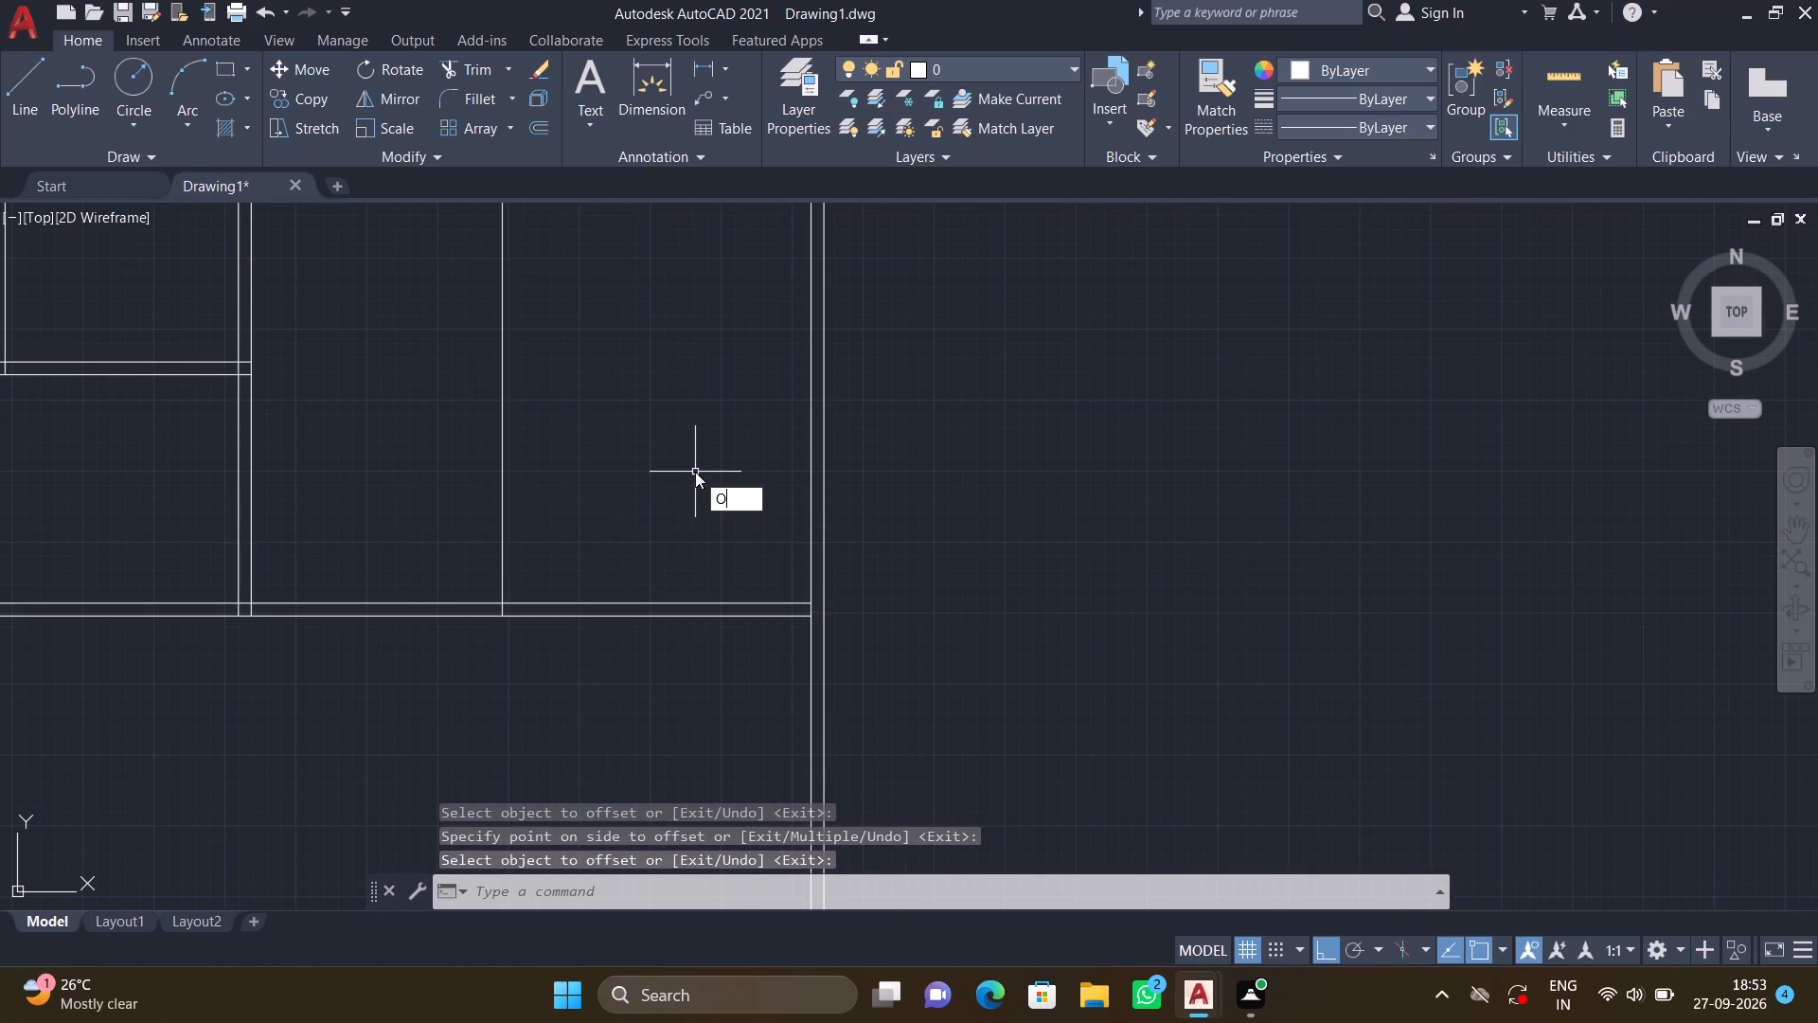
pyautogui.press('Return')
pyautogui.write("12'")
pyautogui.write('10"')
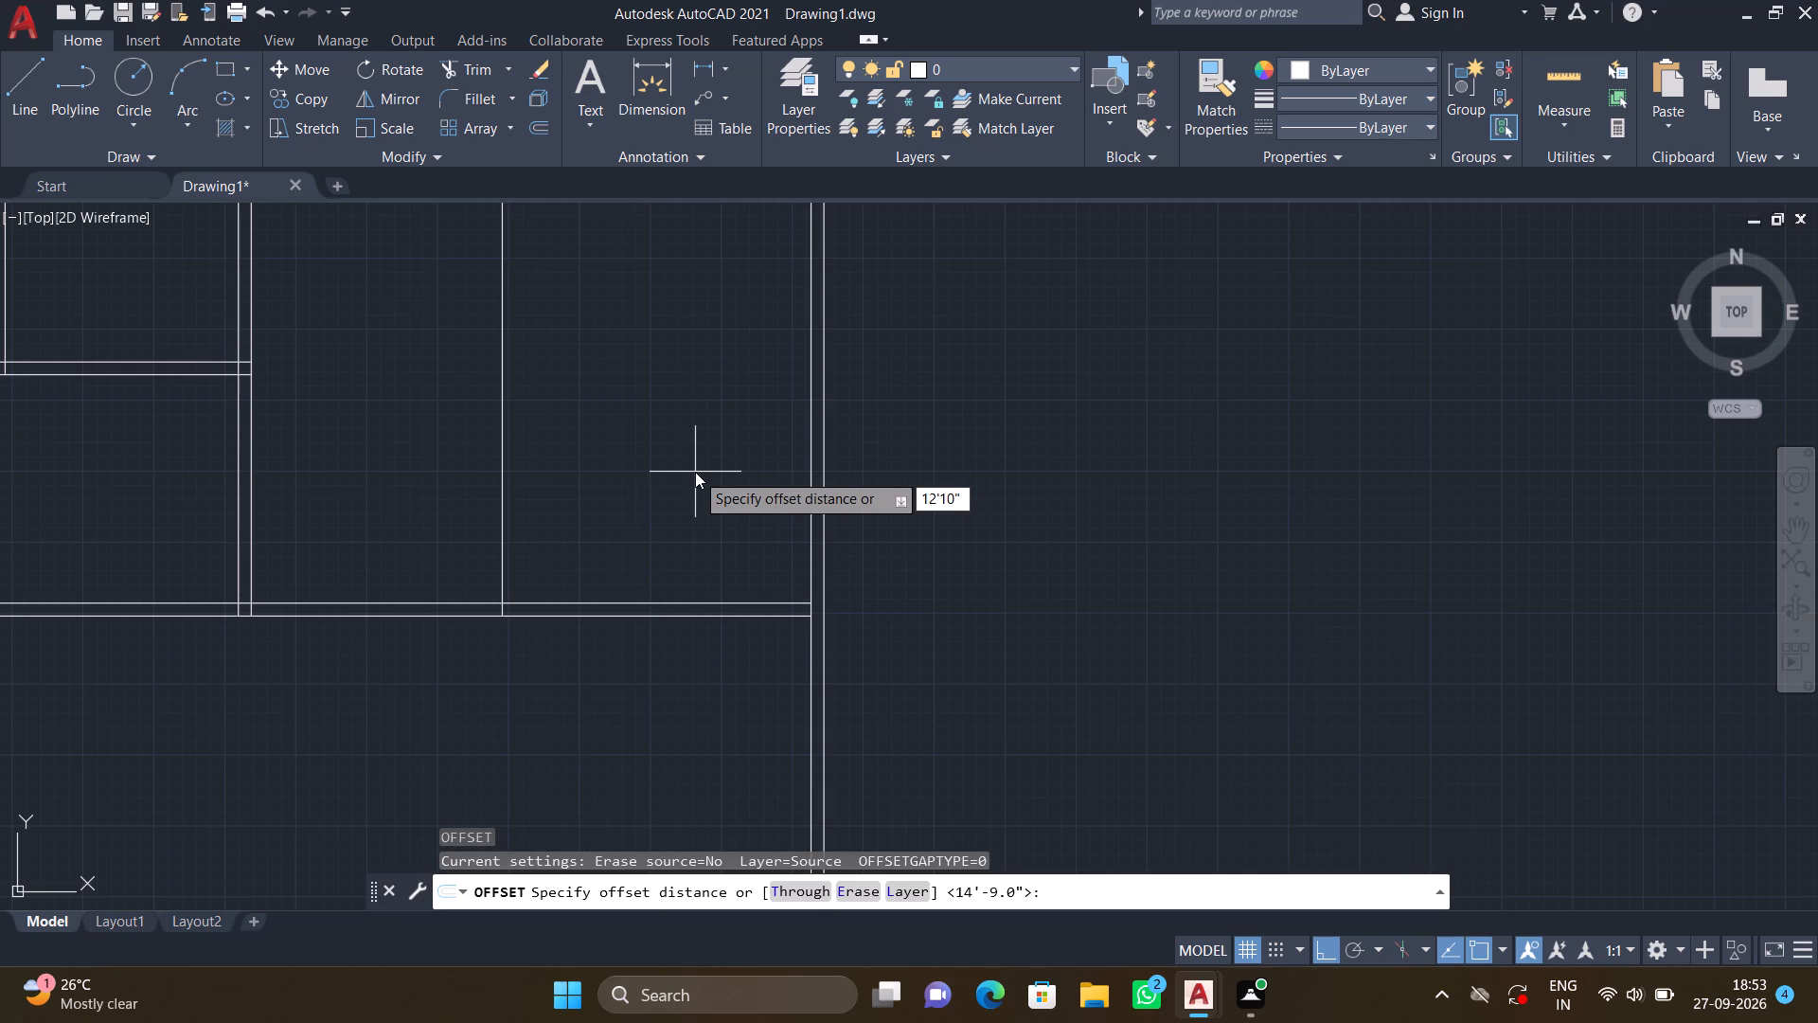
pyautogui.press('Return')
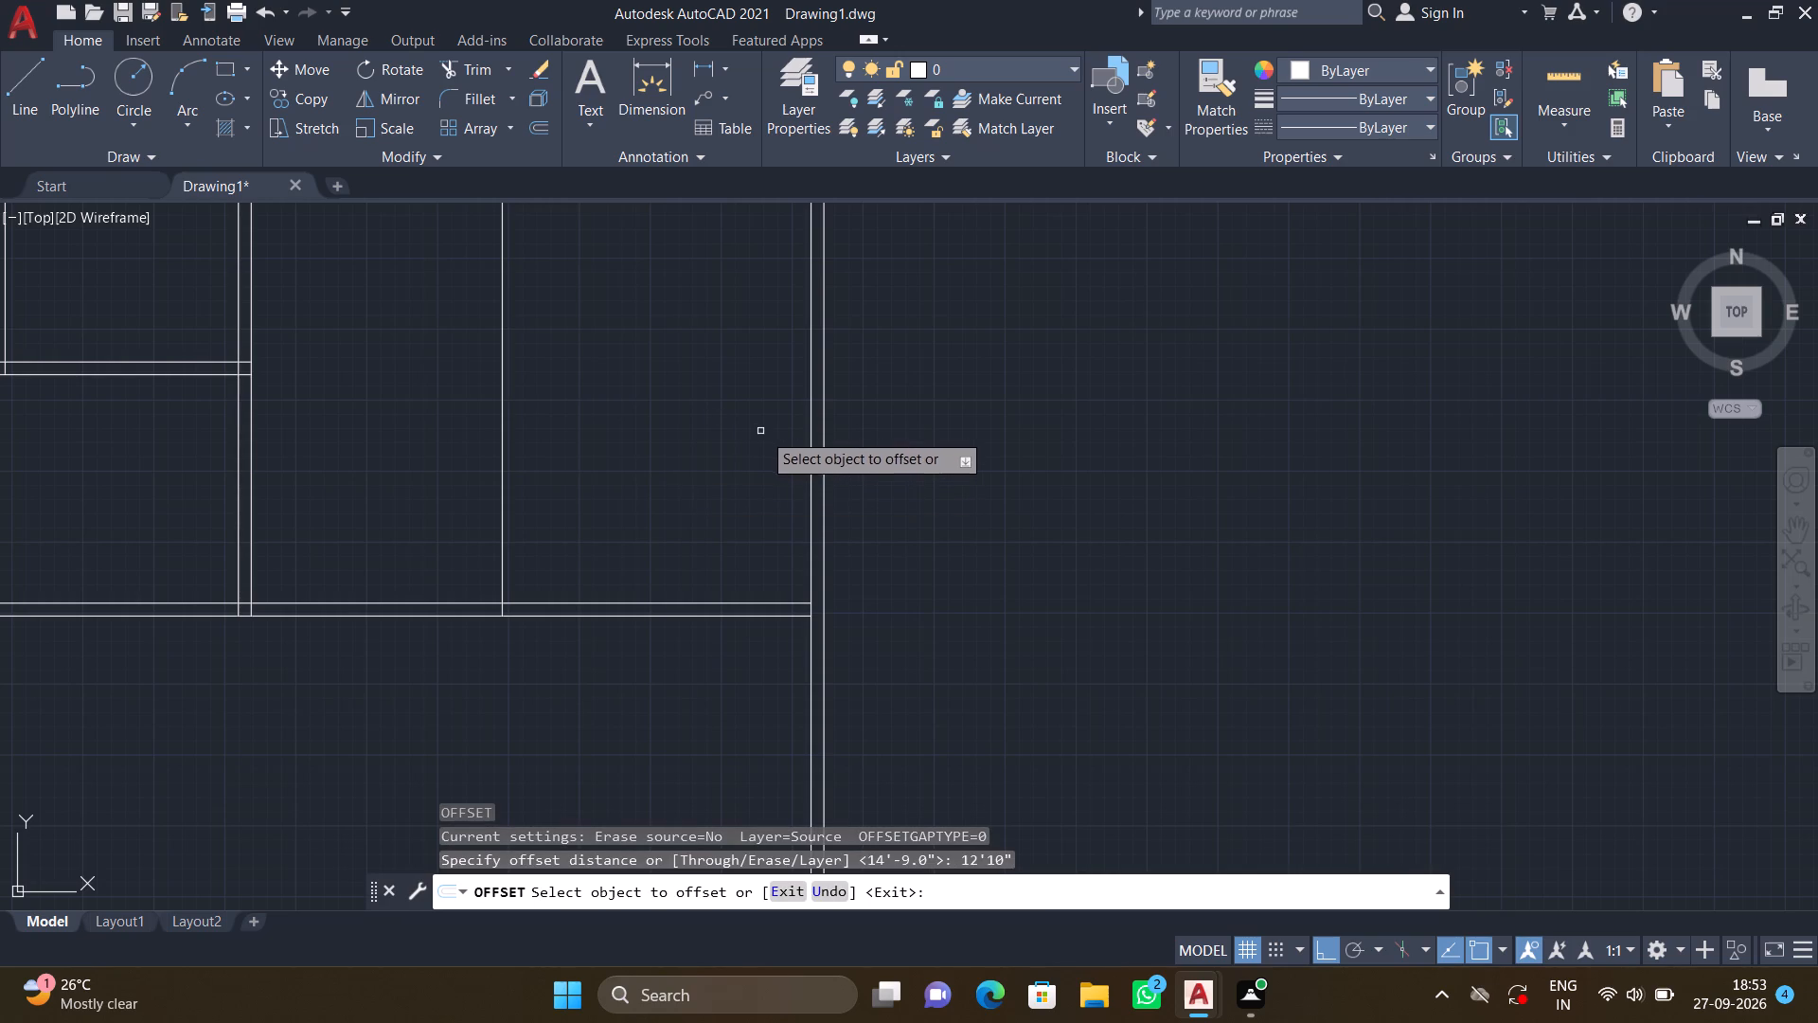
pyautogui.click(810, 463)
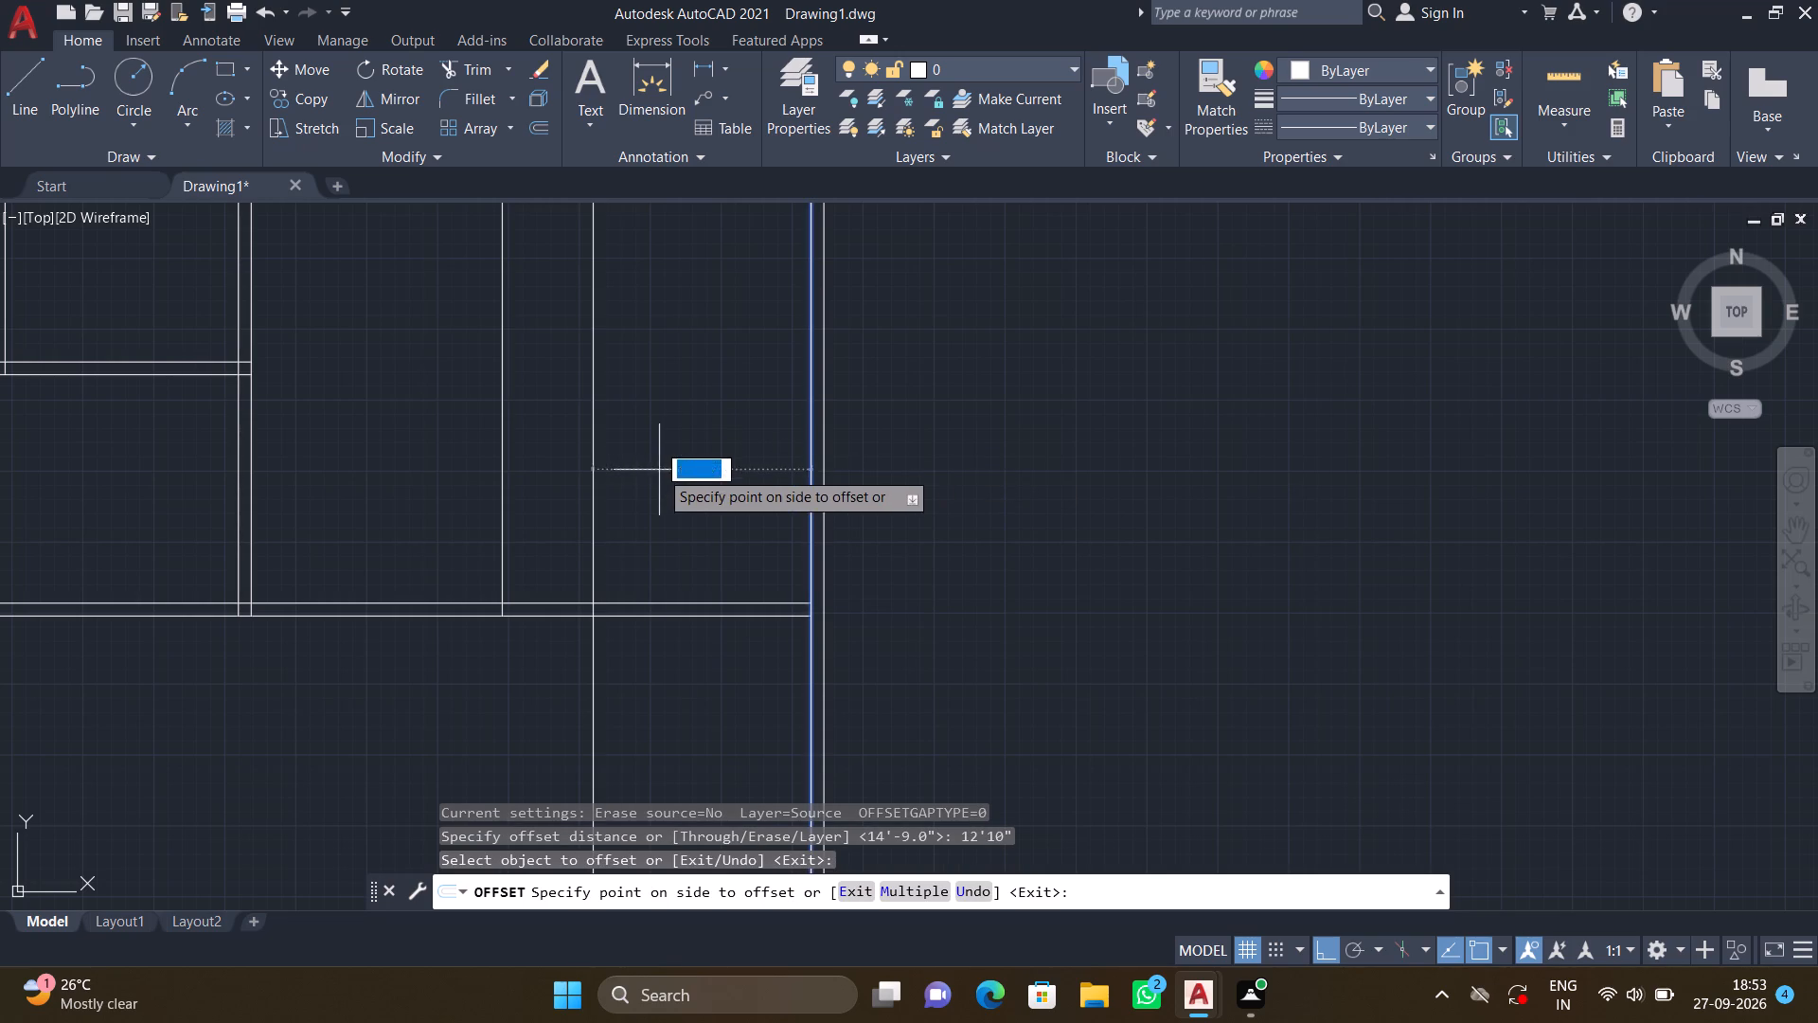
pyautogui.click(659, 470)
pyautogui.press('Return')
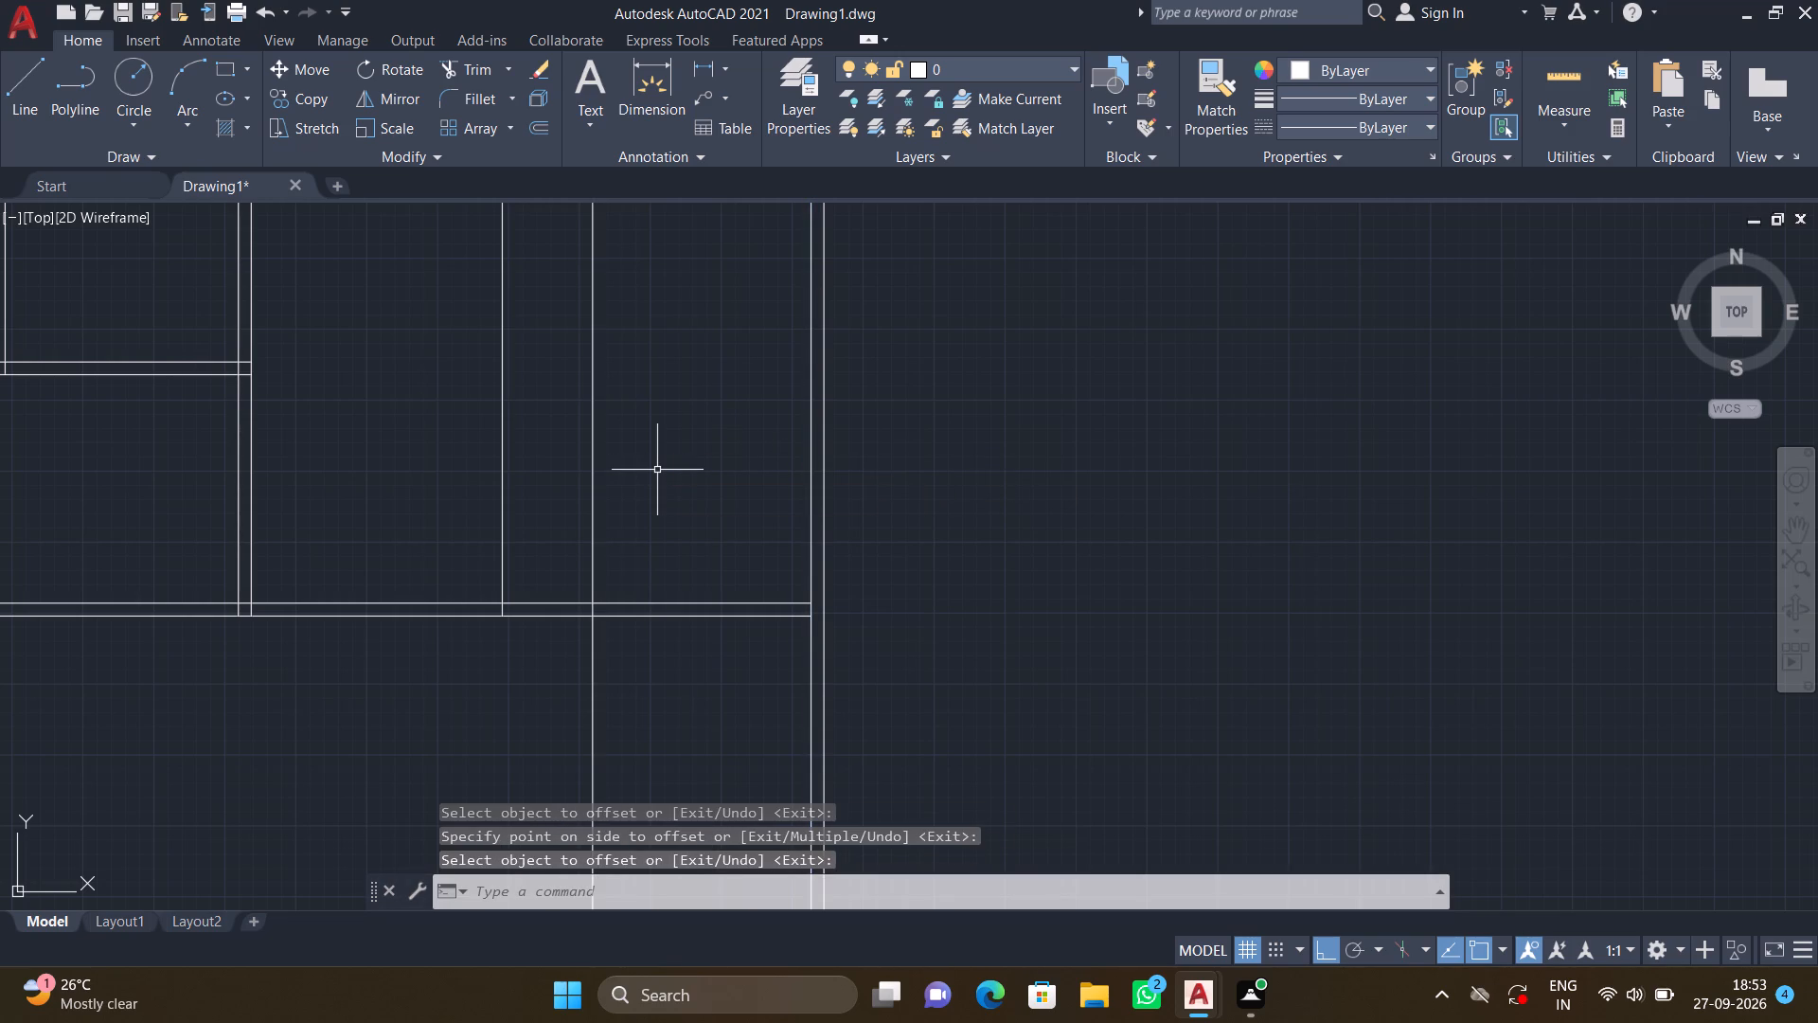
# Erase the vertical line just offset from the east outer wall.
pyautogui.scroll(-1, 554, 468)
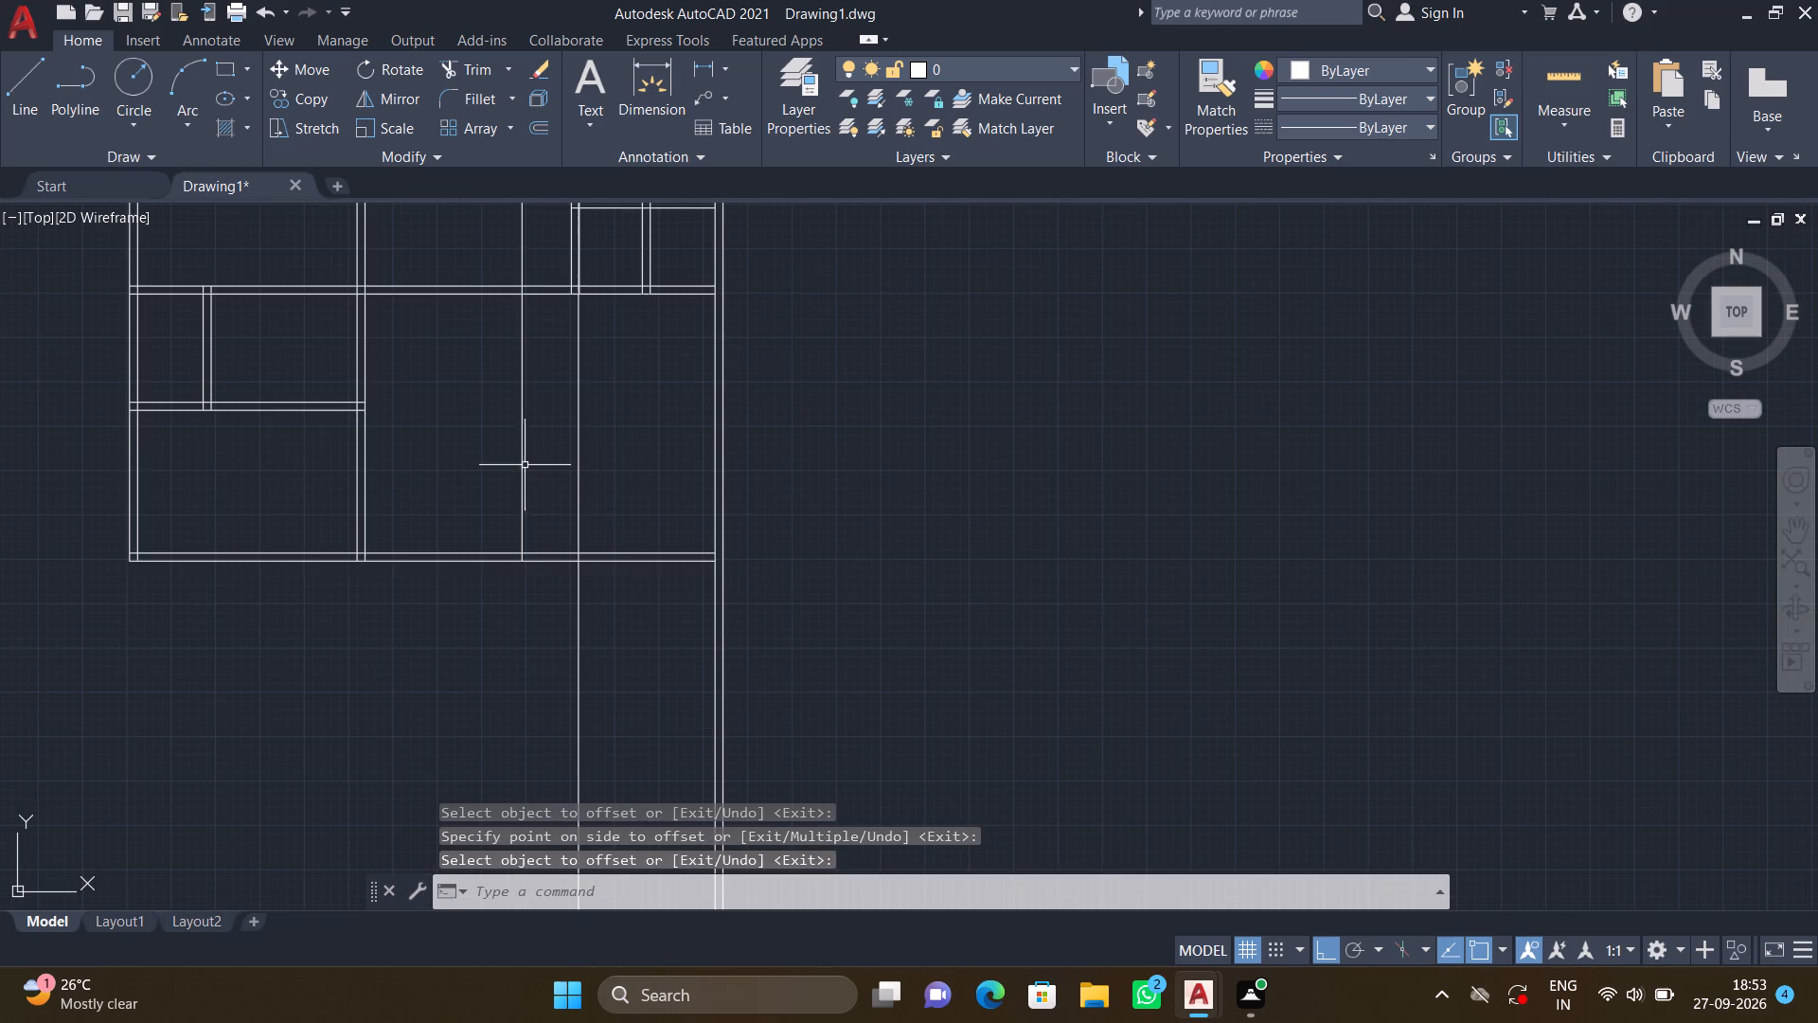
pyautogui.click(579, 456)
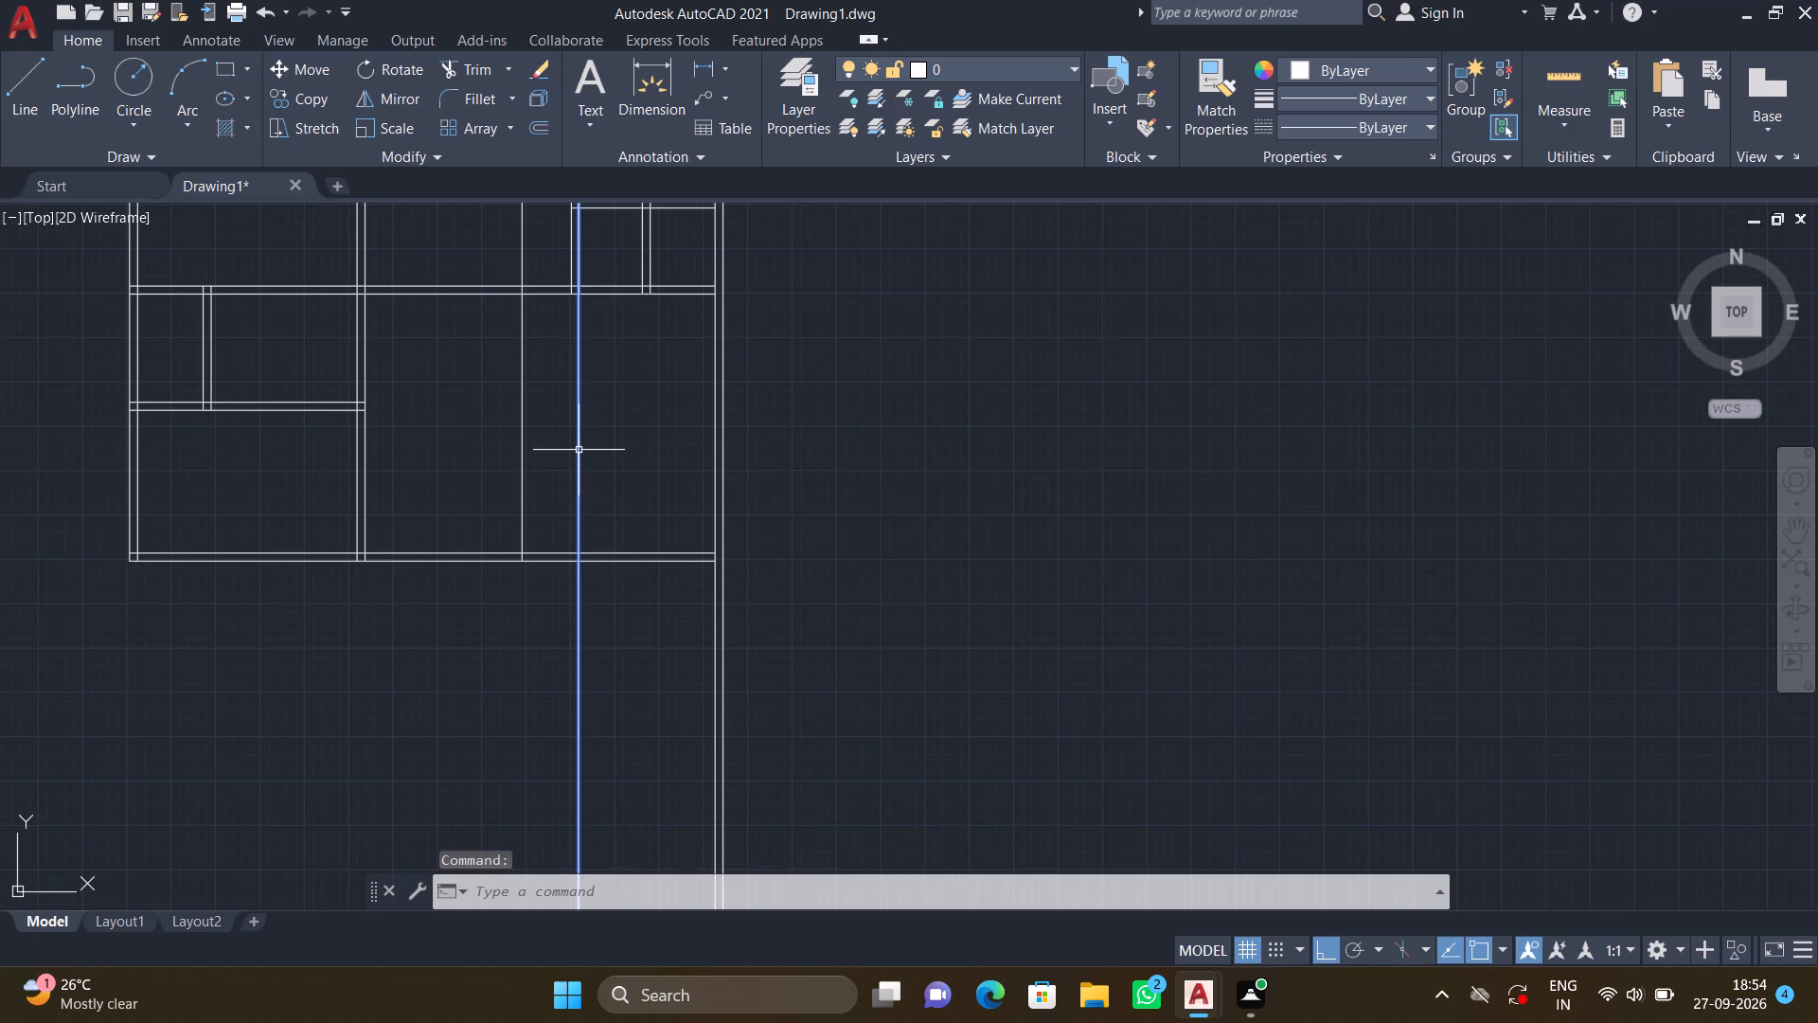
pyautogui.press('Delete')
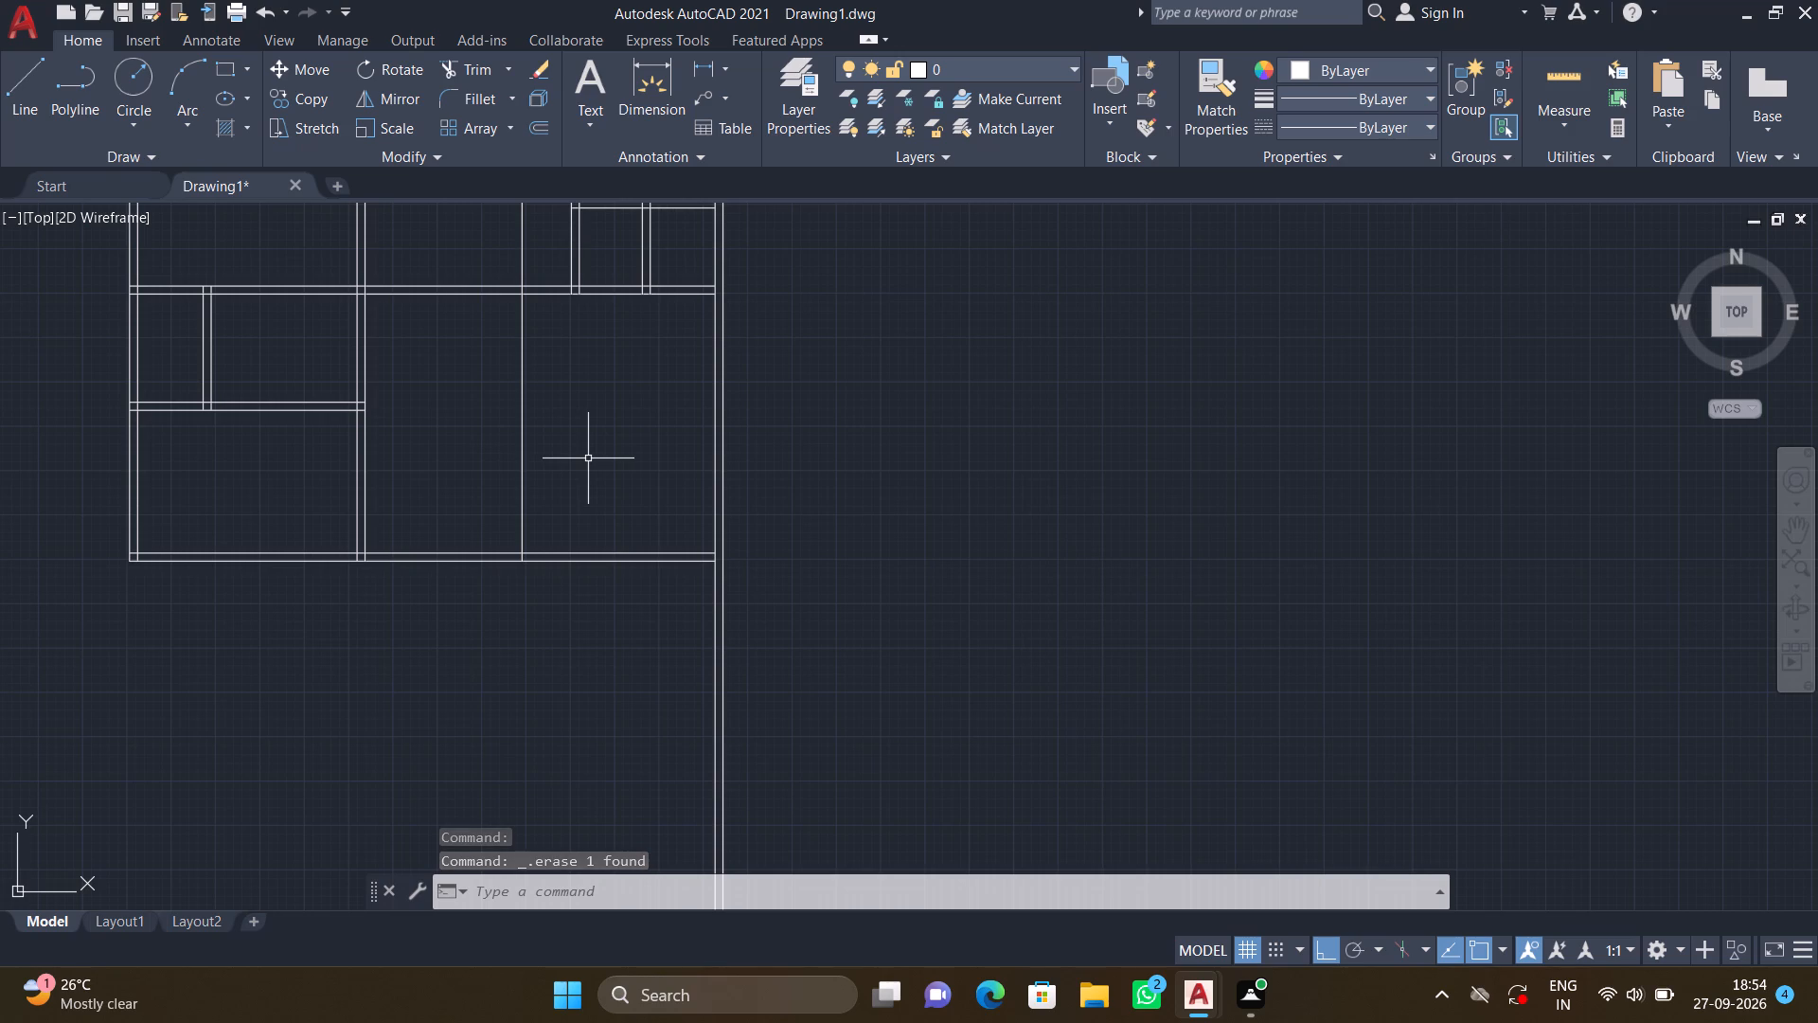
# Offset the new vertical line east of the central wall 9" to the east to form a double-line wall.
pyautogui.press('o')
pyautogui.press('Return')
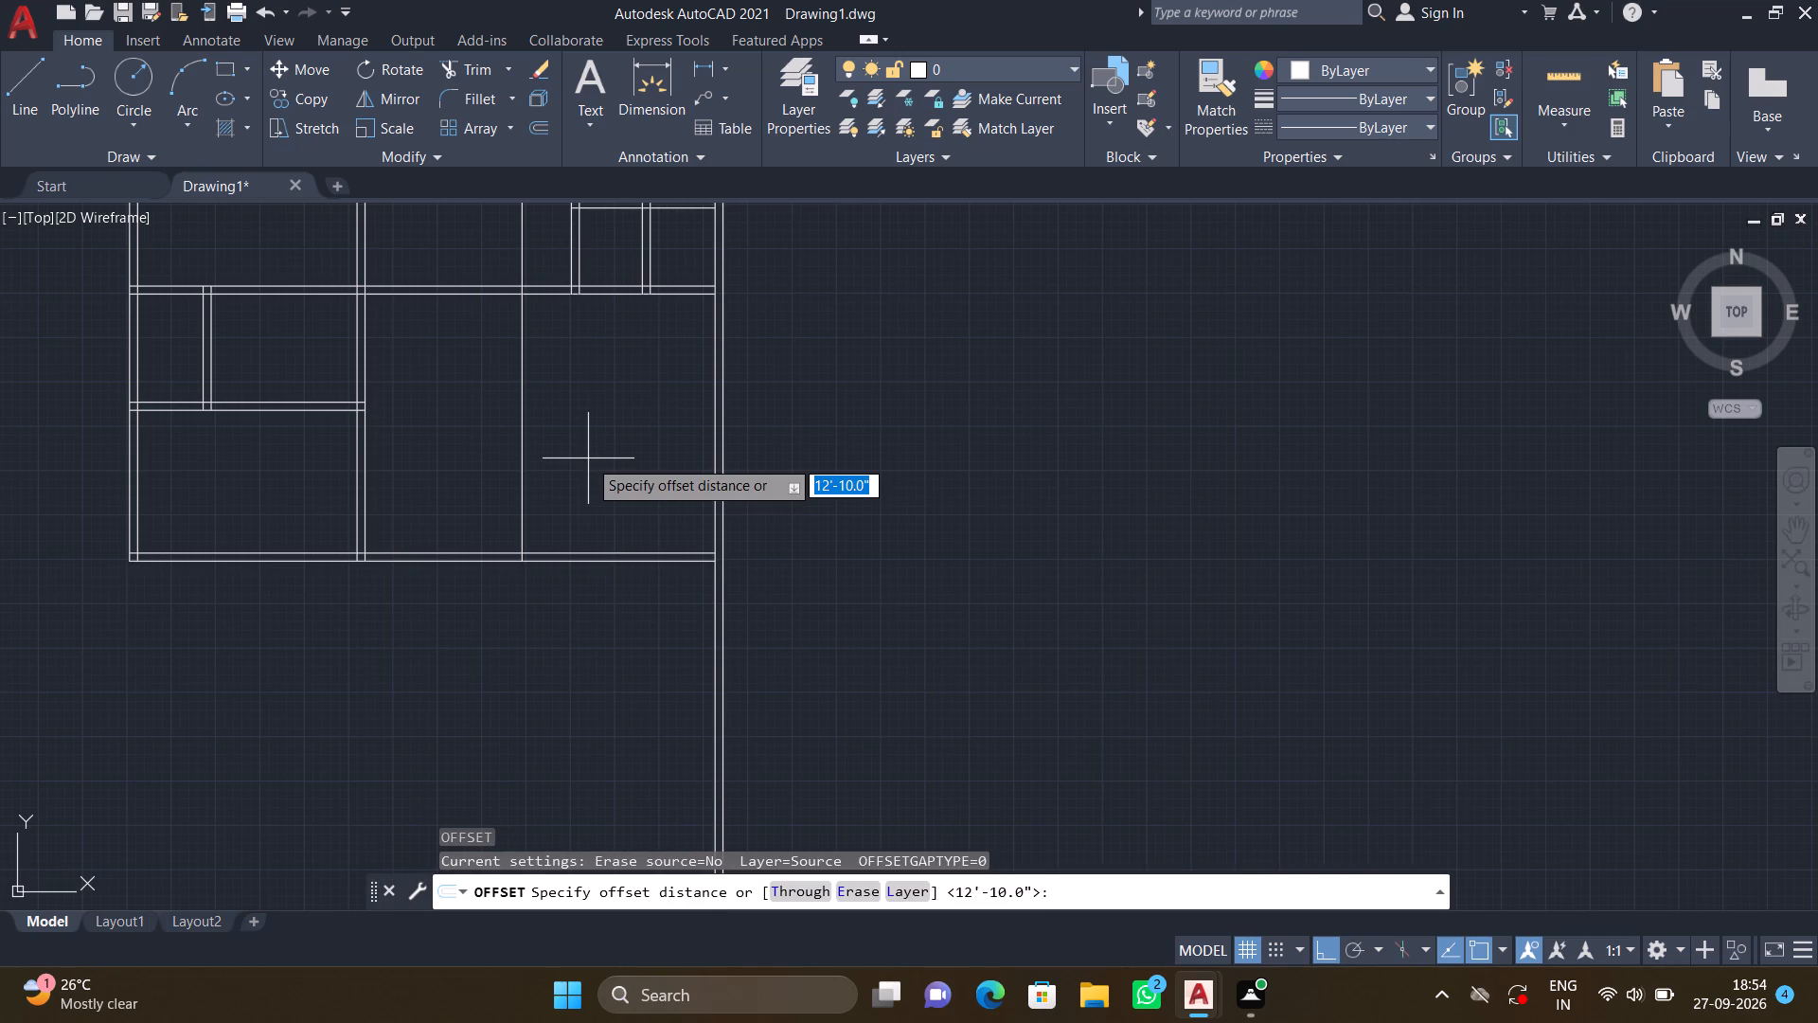
pyautogui.press('9')
pyautogui.hotkey('shift', '"')
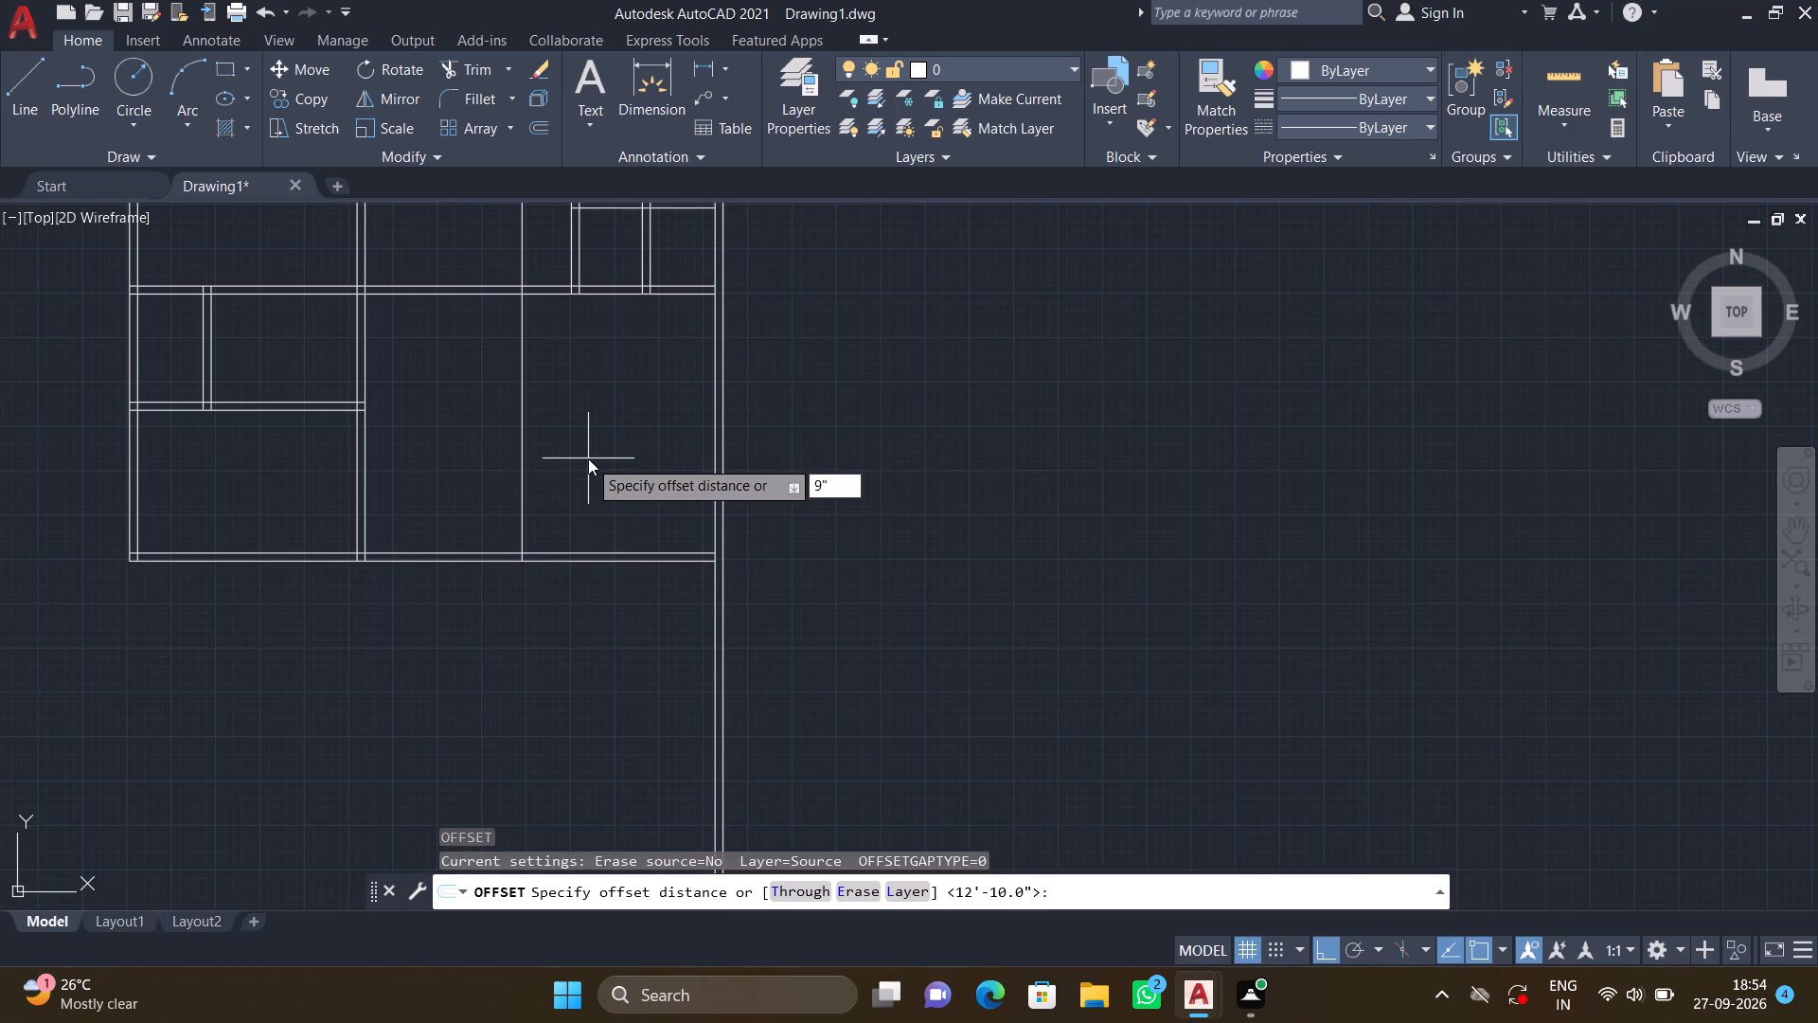
pyautogui.press('Return')
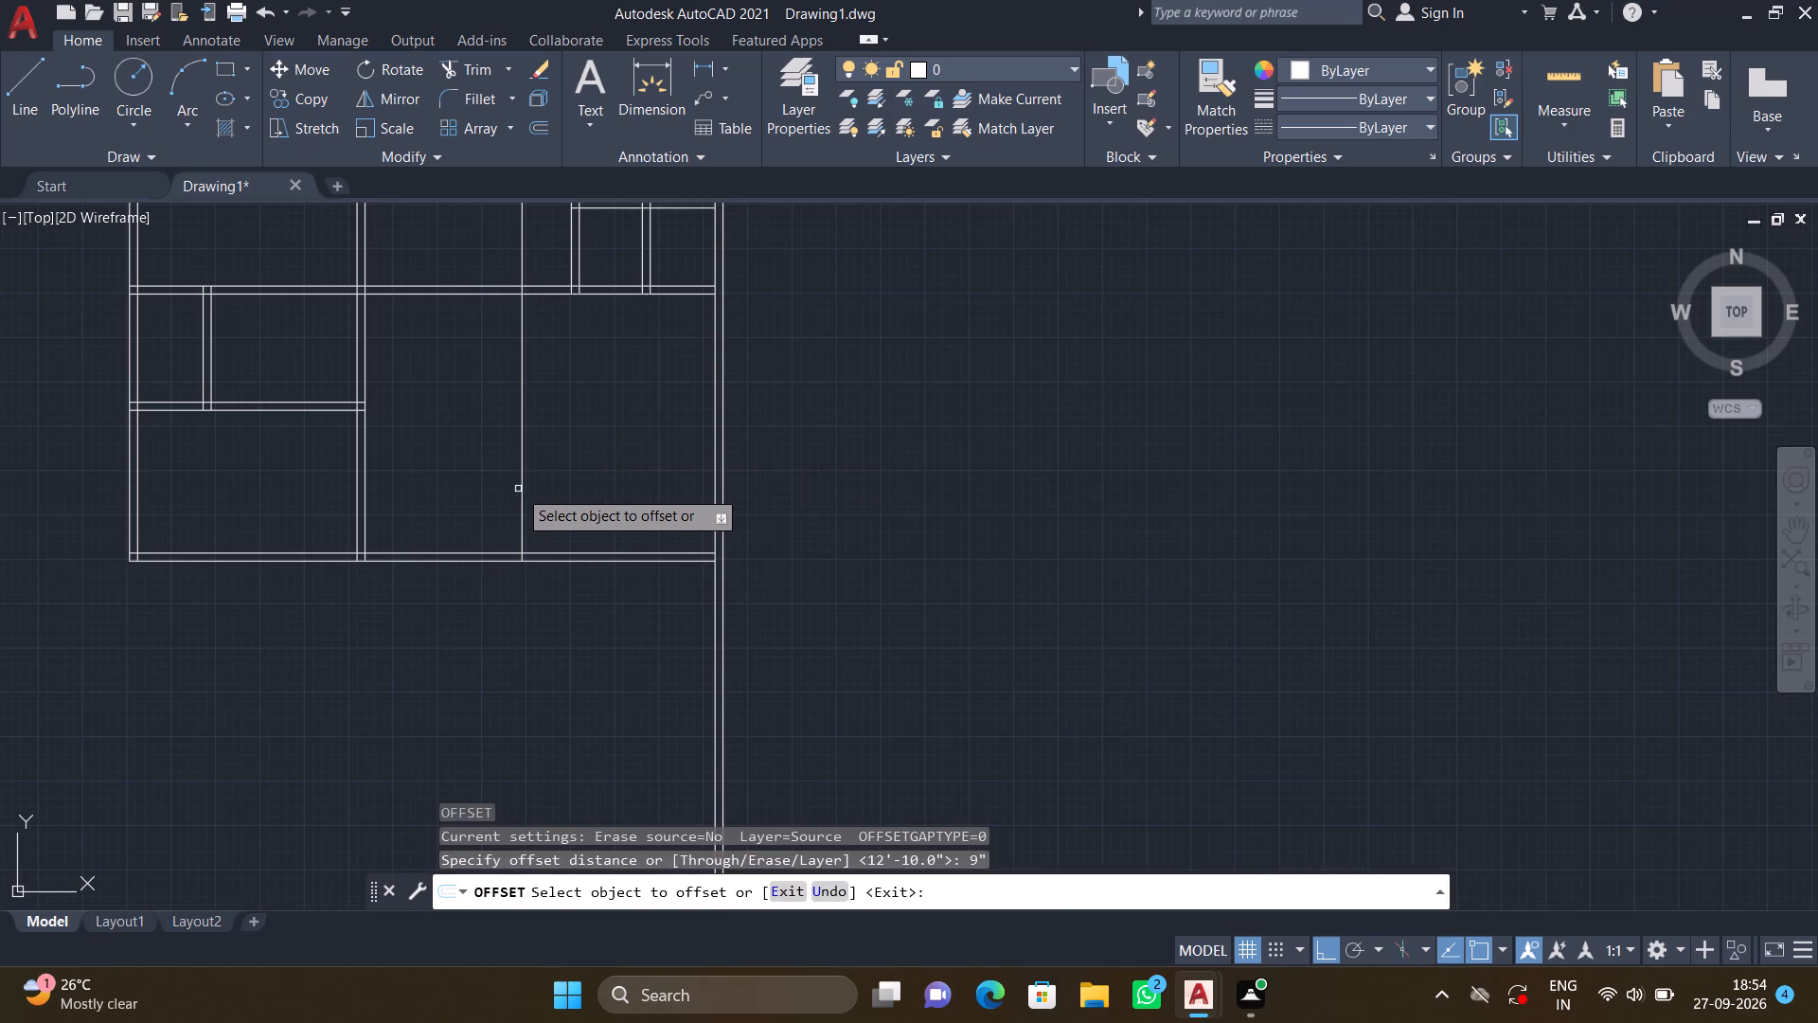
pyautogui.moveTo(522, 479); pyautogui.dragTo(530, 474)
pyautogui.click(577, 470)
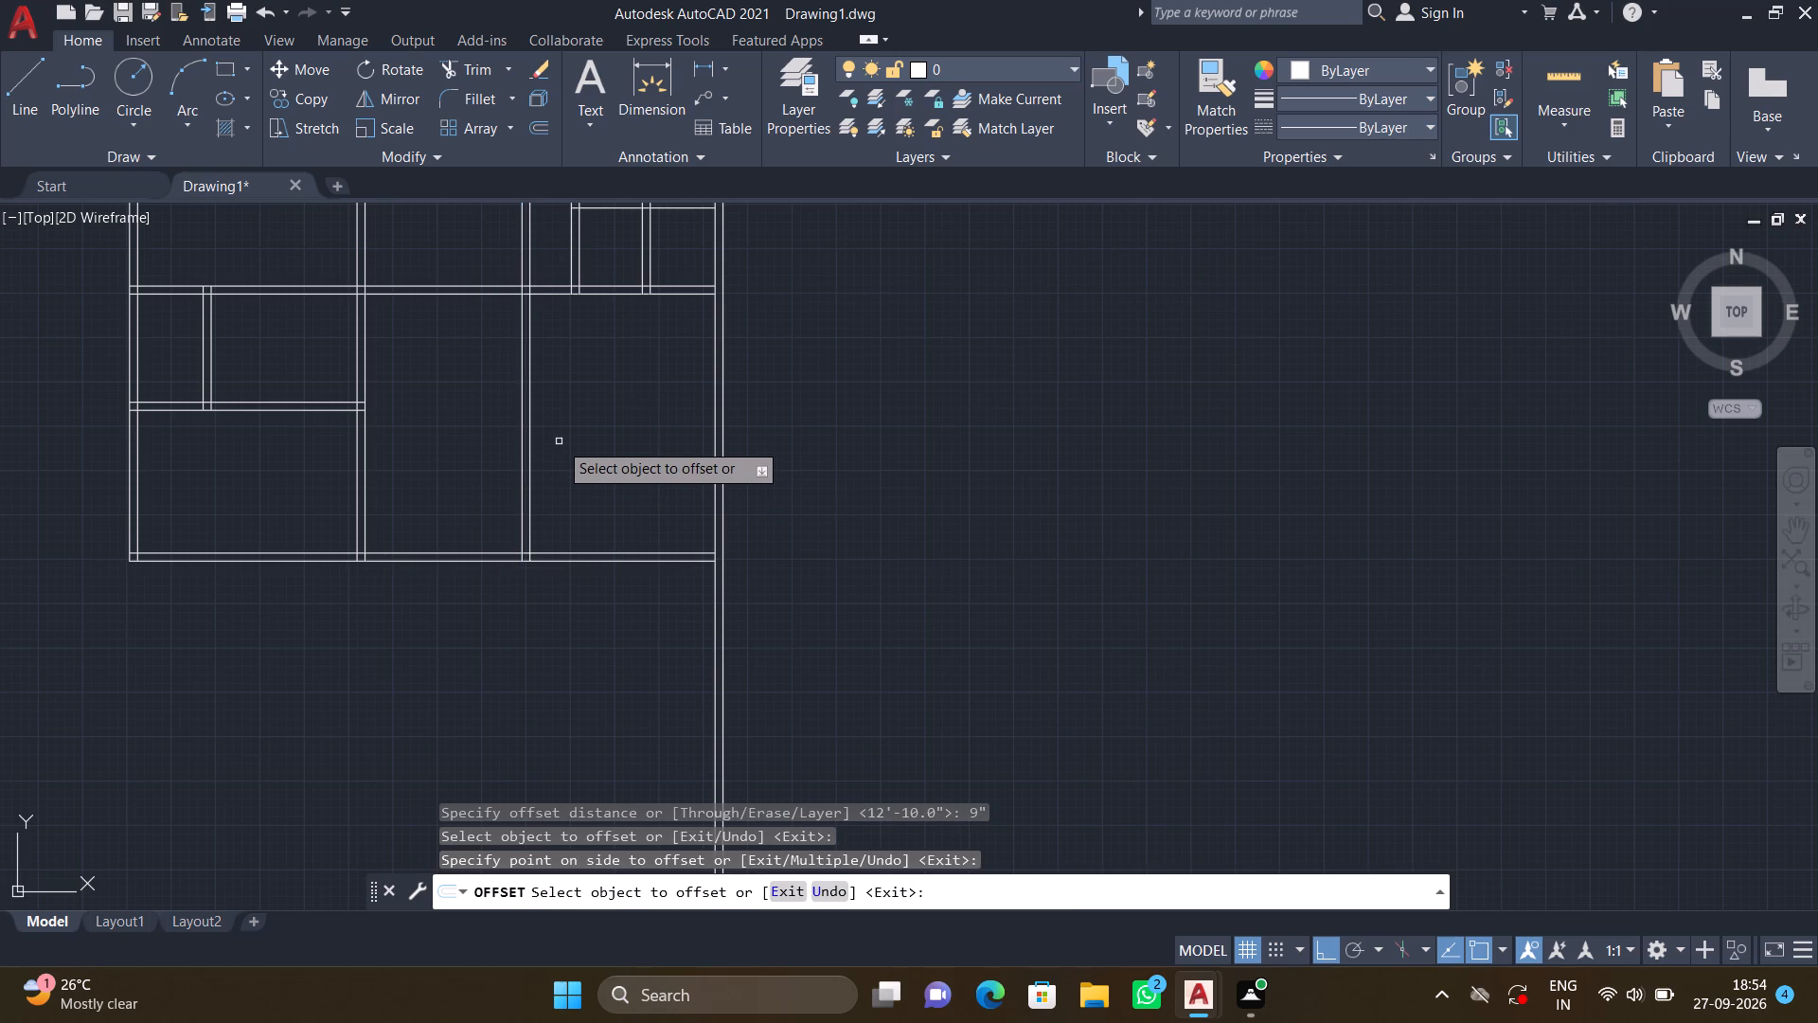
pyautogui.press('Return')
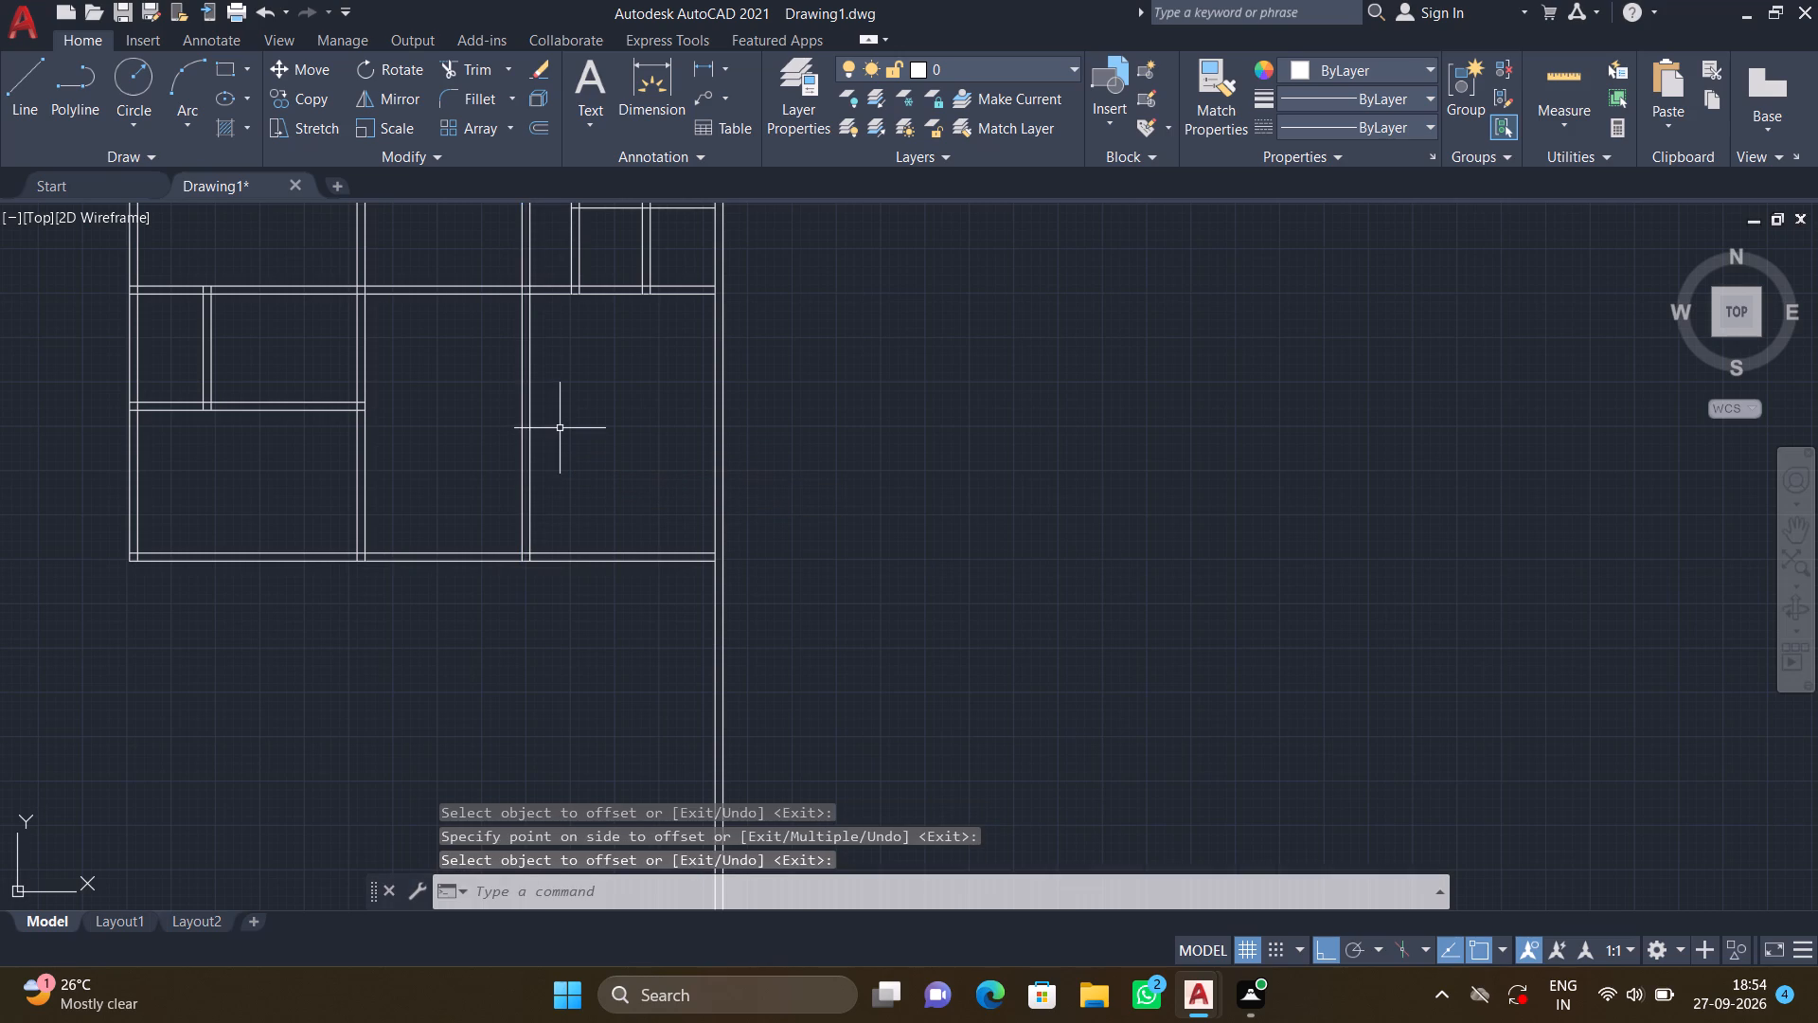
# Trim both lines of the new vertical wall north of the lower line of the horizontal wall beneath the small east rooms.
pyautogui.moveTo(574, 449); pyautogui.dragTo(636, 703, button='middle')
pyautogui.scroll(1, 606, 481)
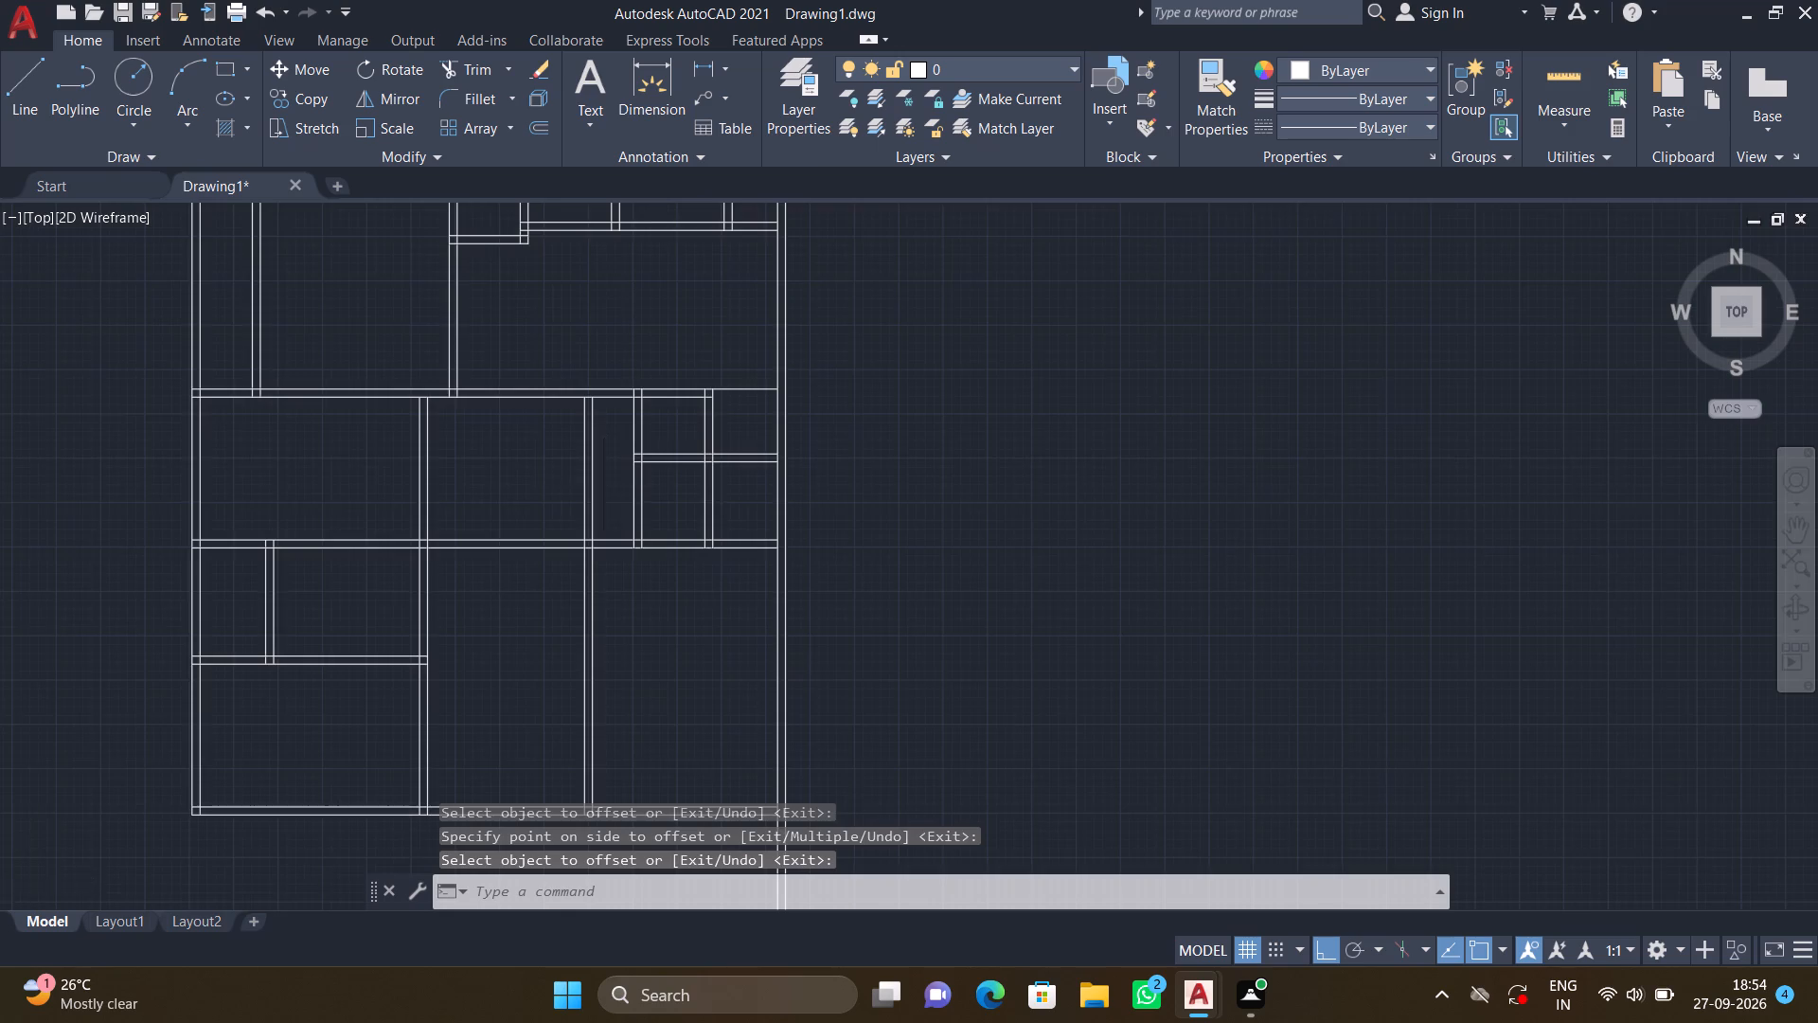
pyautogui.scroll(1, 606, 481)
pyautogui.write('TR')
pyautogui.press('Return')
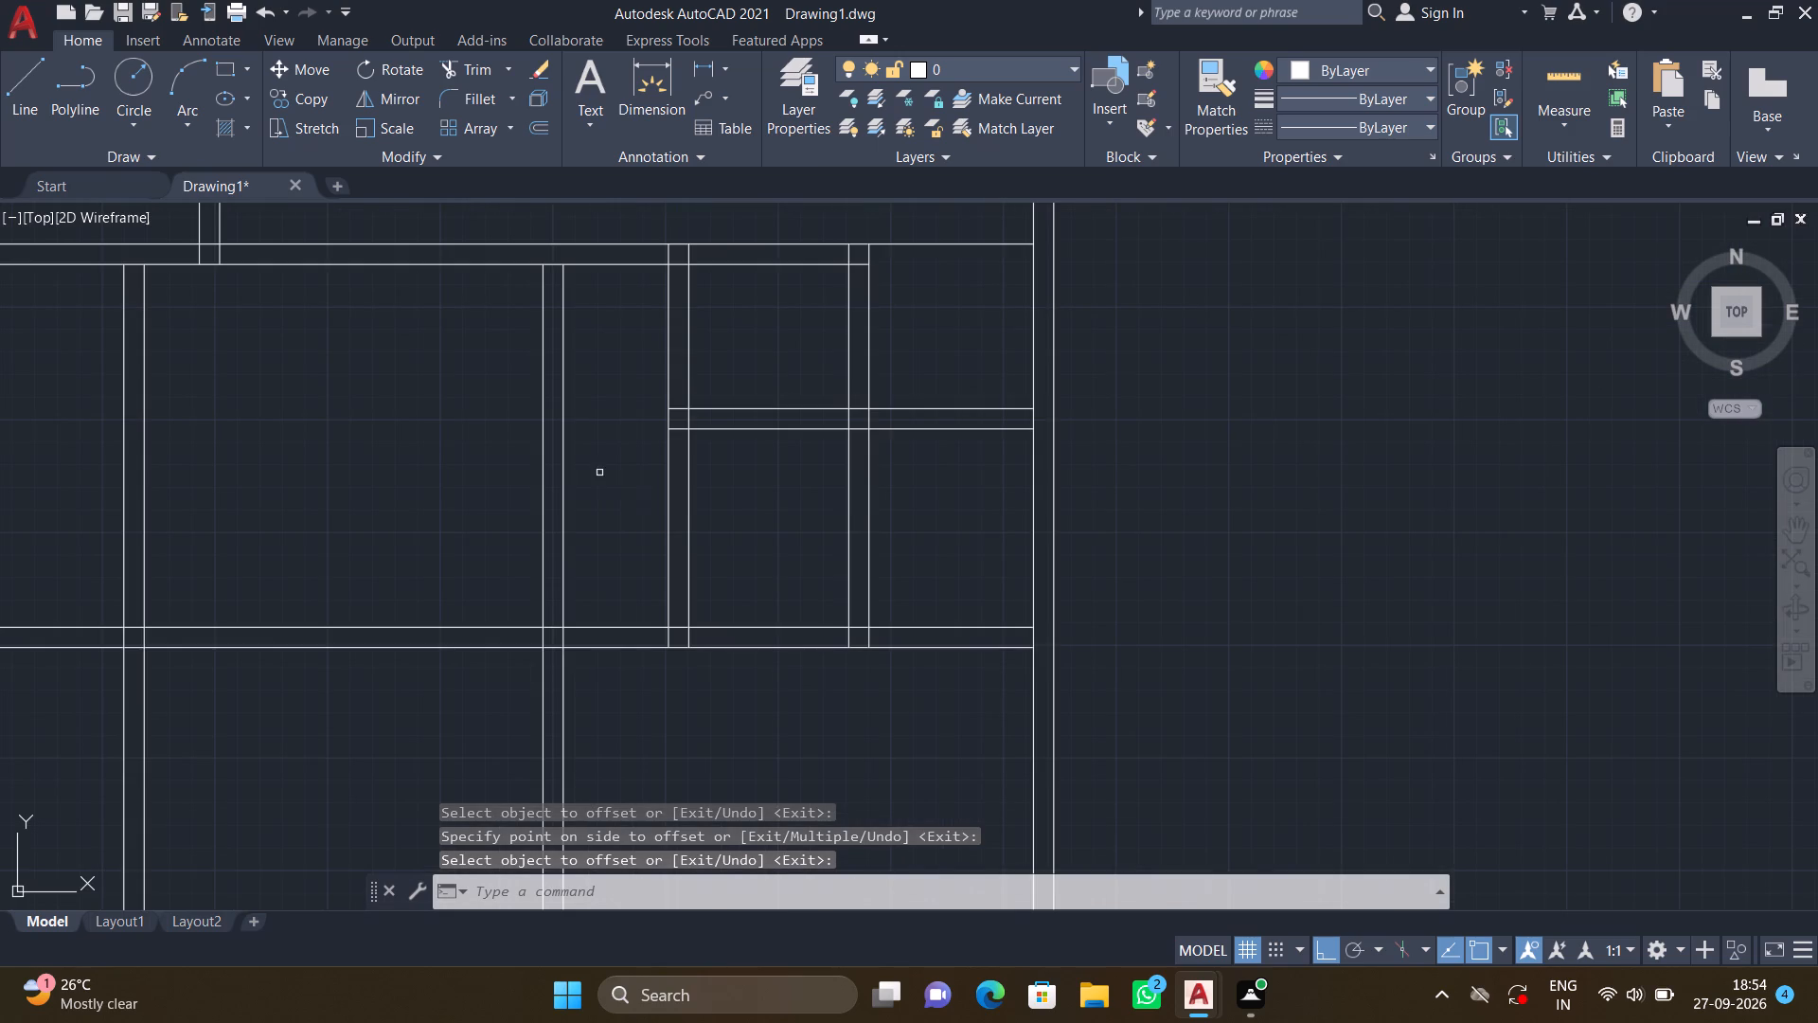
pyautogui.click(592, 468)
pyautogui.click(526, 442)
pyautogui.scroll(2, 561, 642)
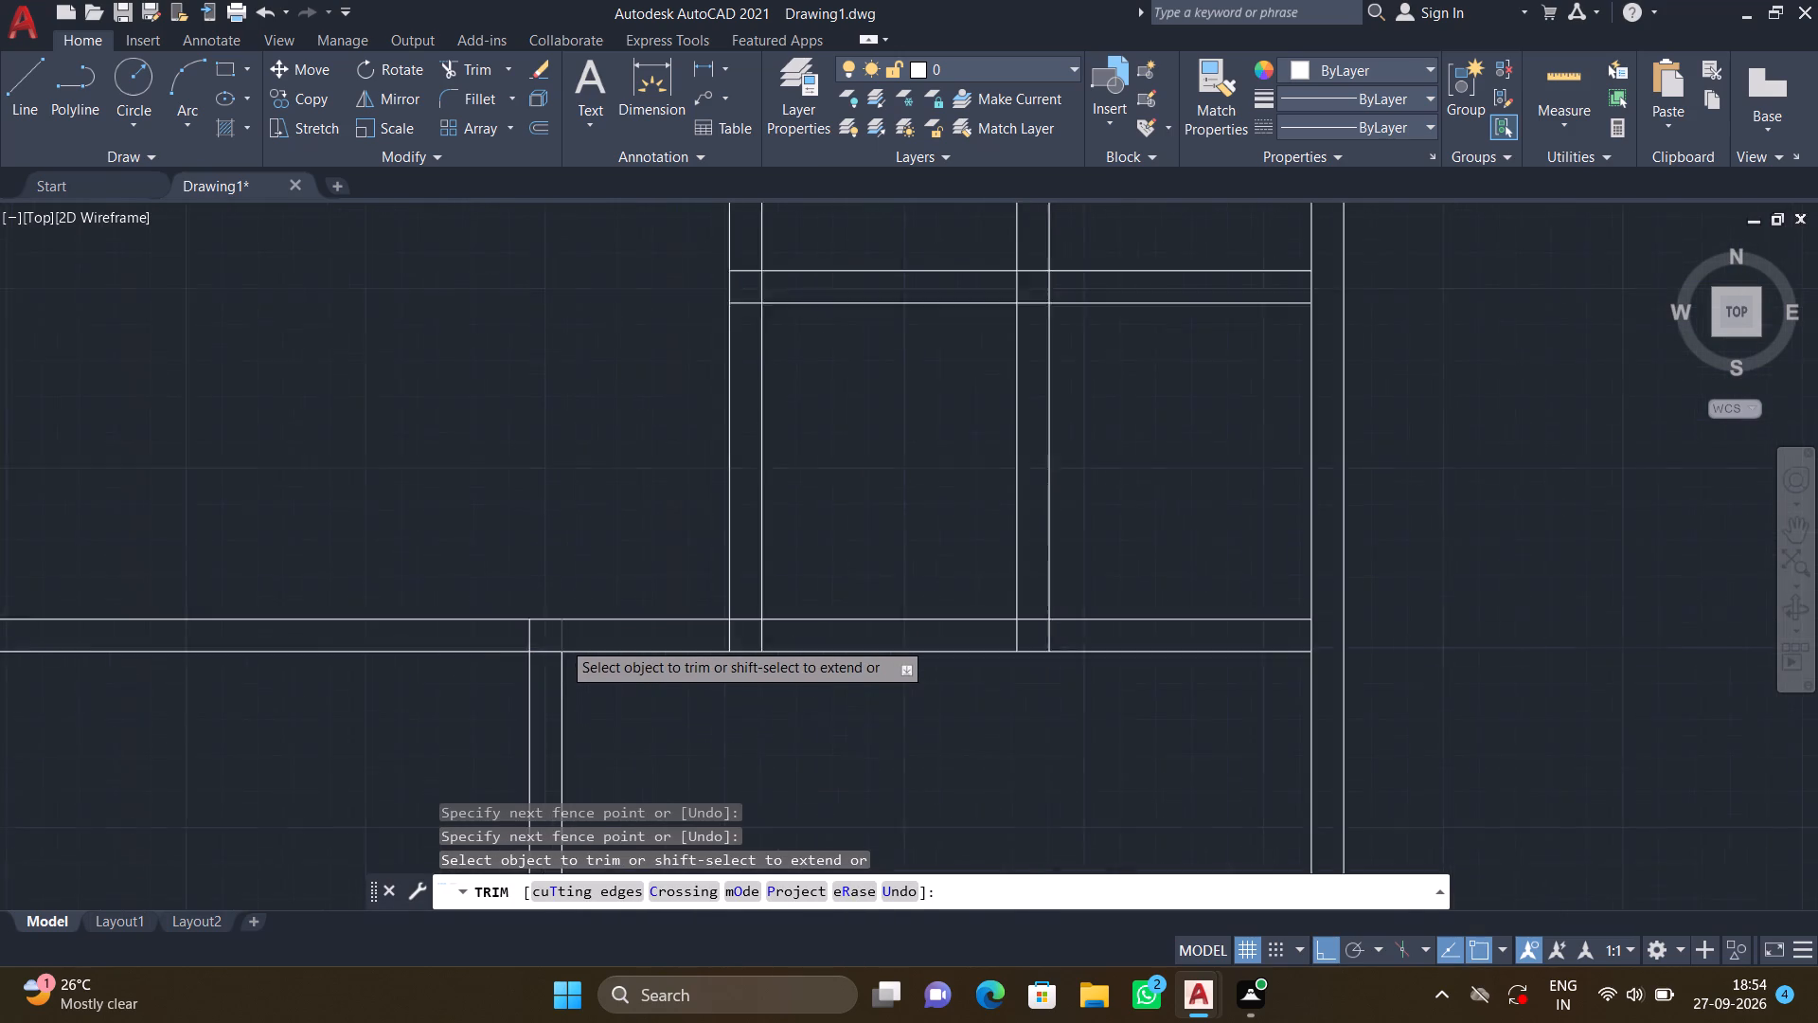
pyautogui.scroll(1, 561, 639)
pyautogui.moveTo(565, 627); pyautogui.dragTo(555, 627)
pyautogui.click(378, 618)
pyautogui.press('Return')
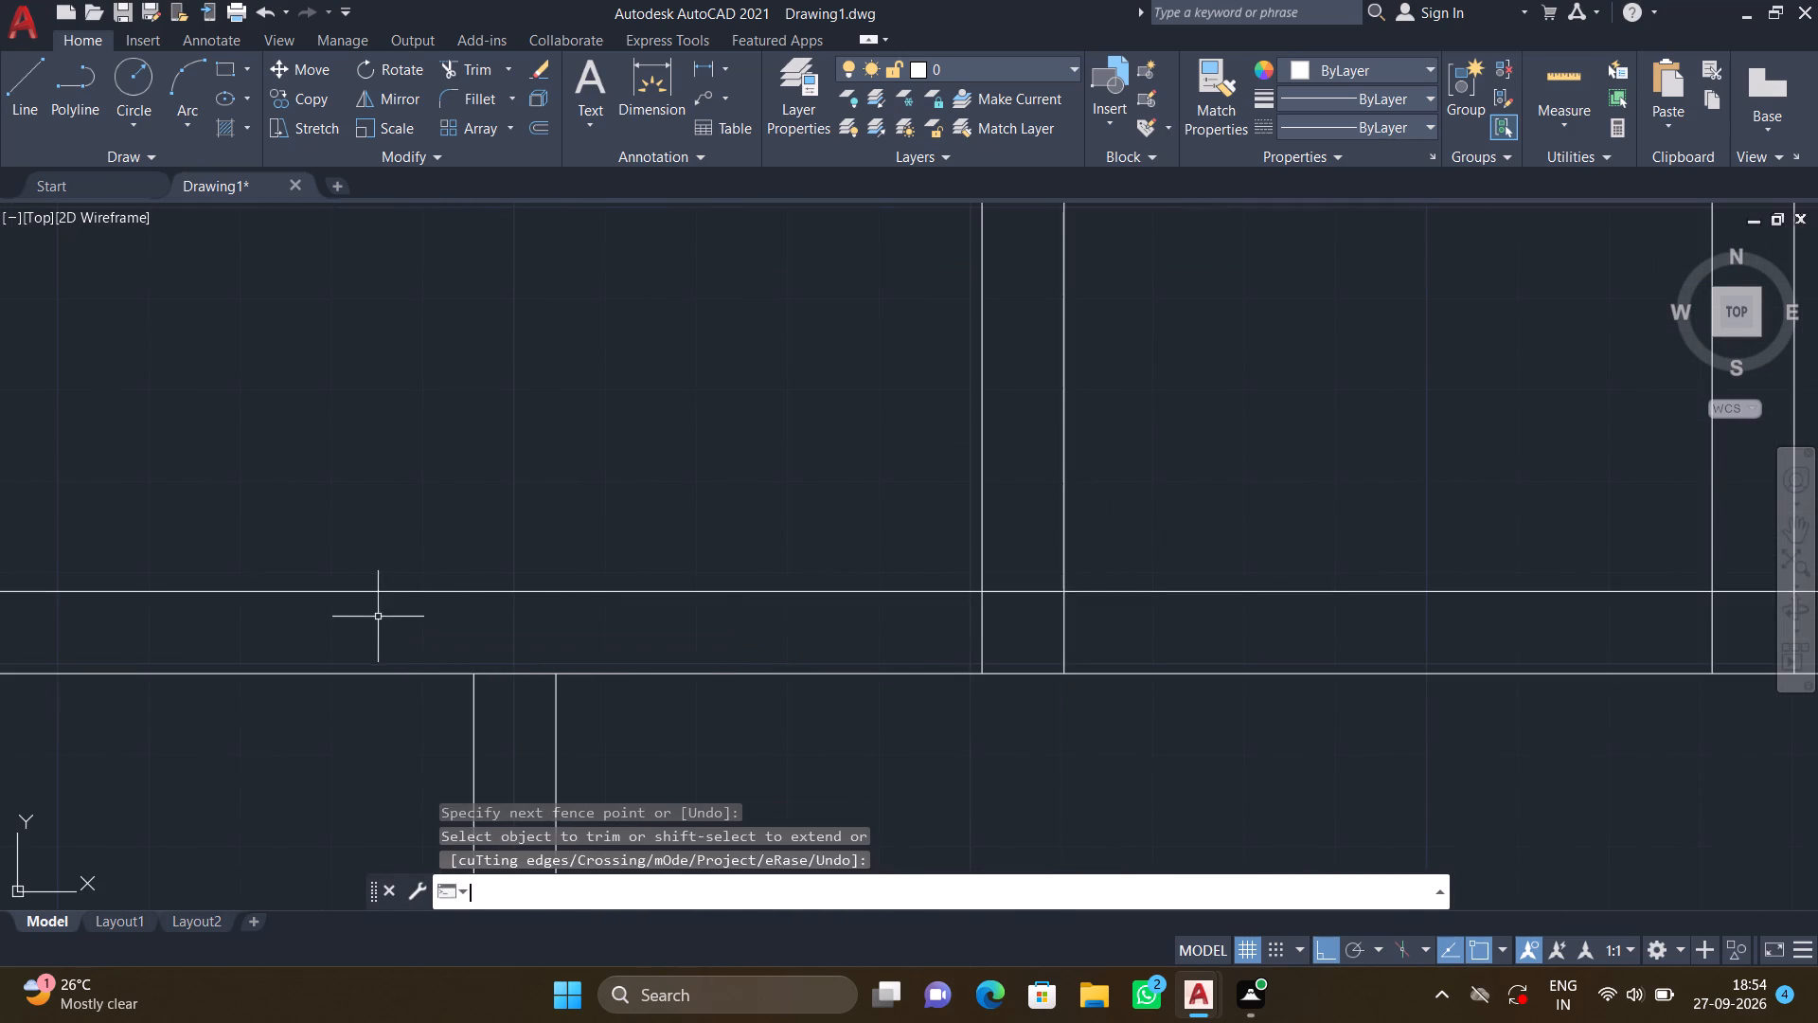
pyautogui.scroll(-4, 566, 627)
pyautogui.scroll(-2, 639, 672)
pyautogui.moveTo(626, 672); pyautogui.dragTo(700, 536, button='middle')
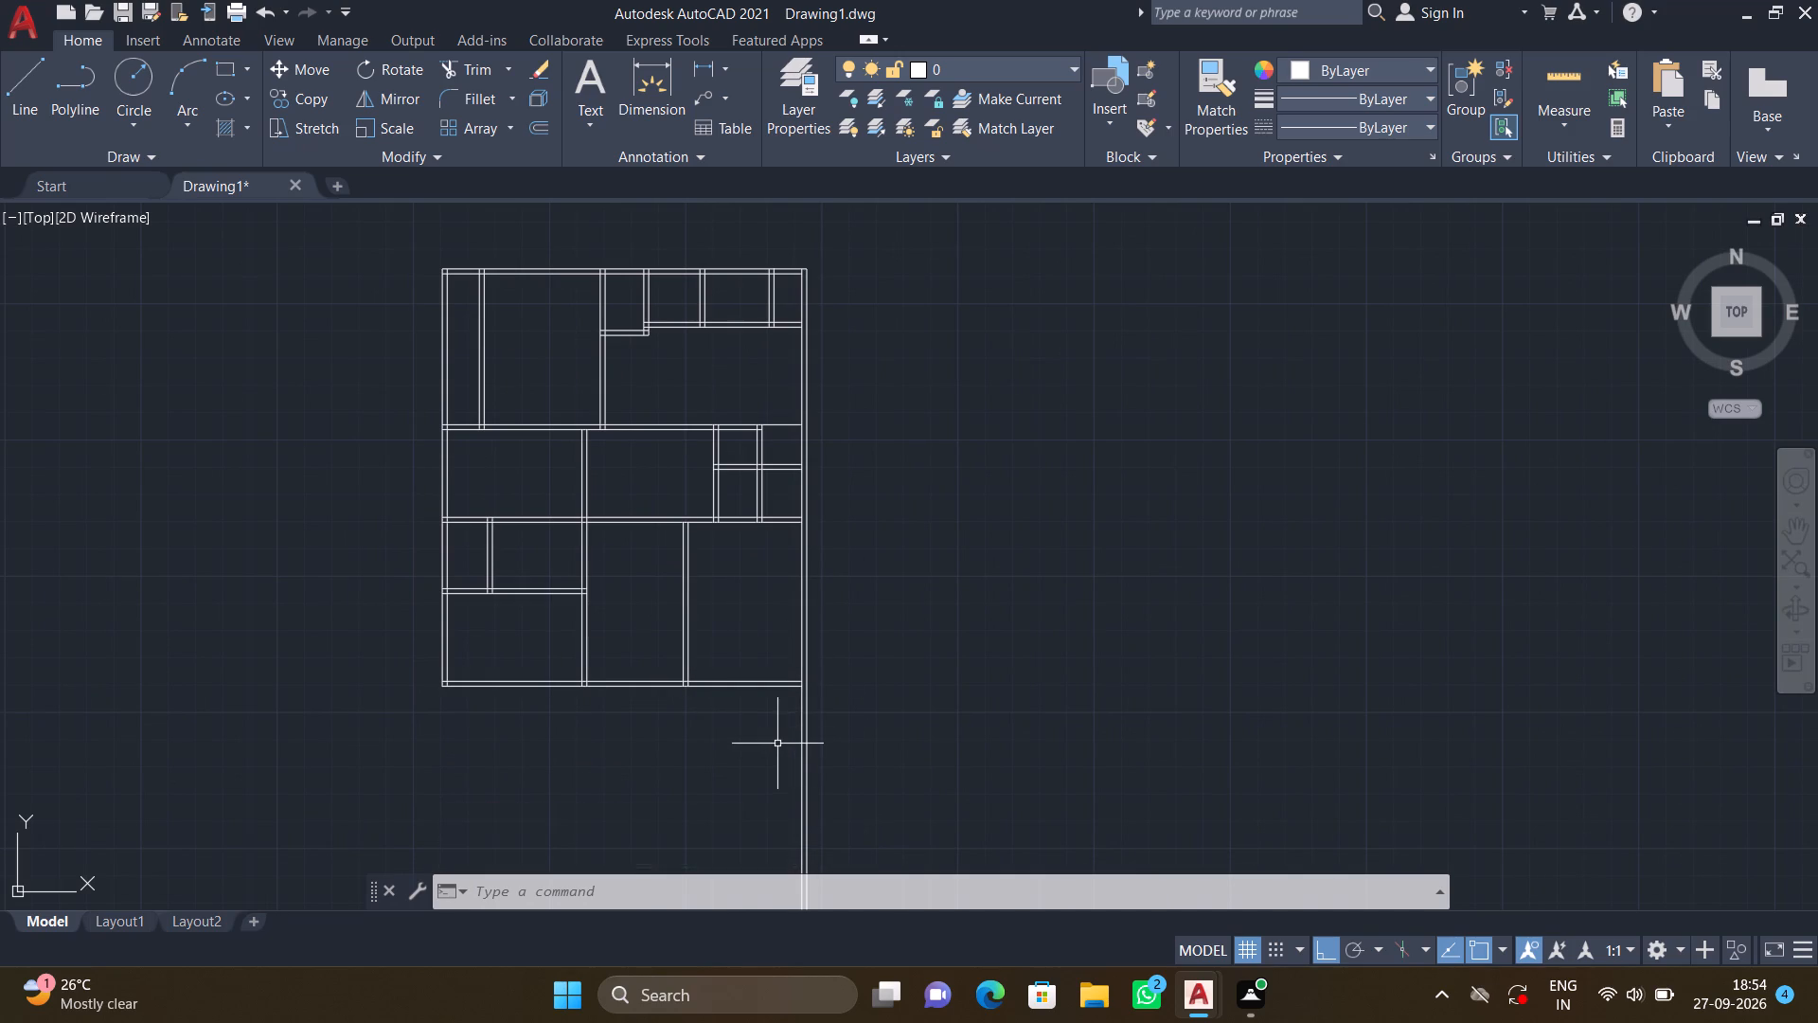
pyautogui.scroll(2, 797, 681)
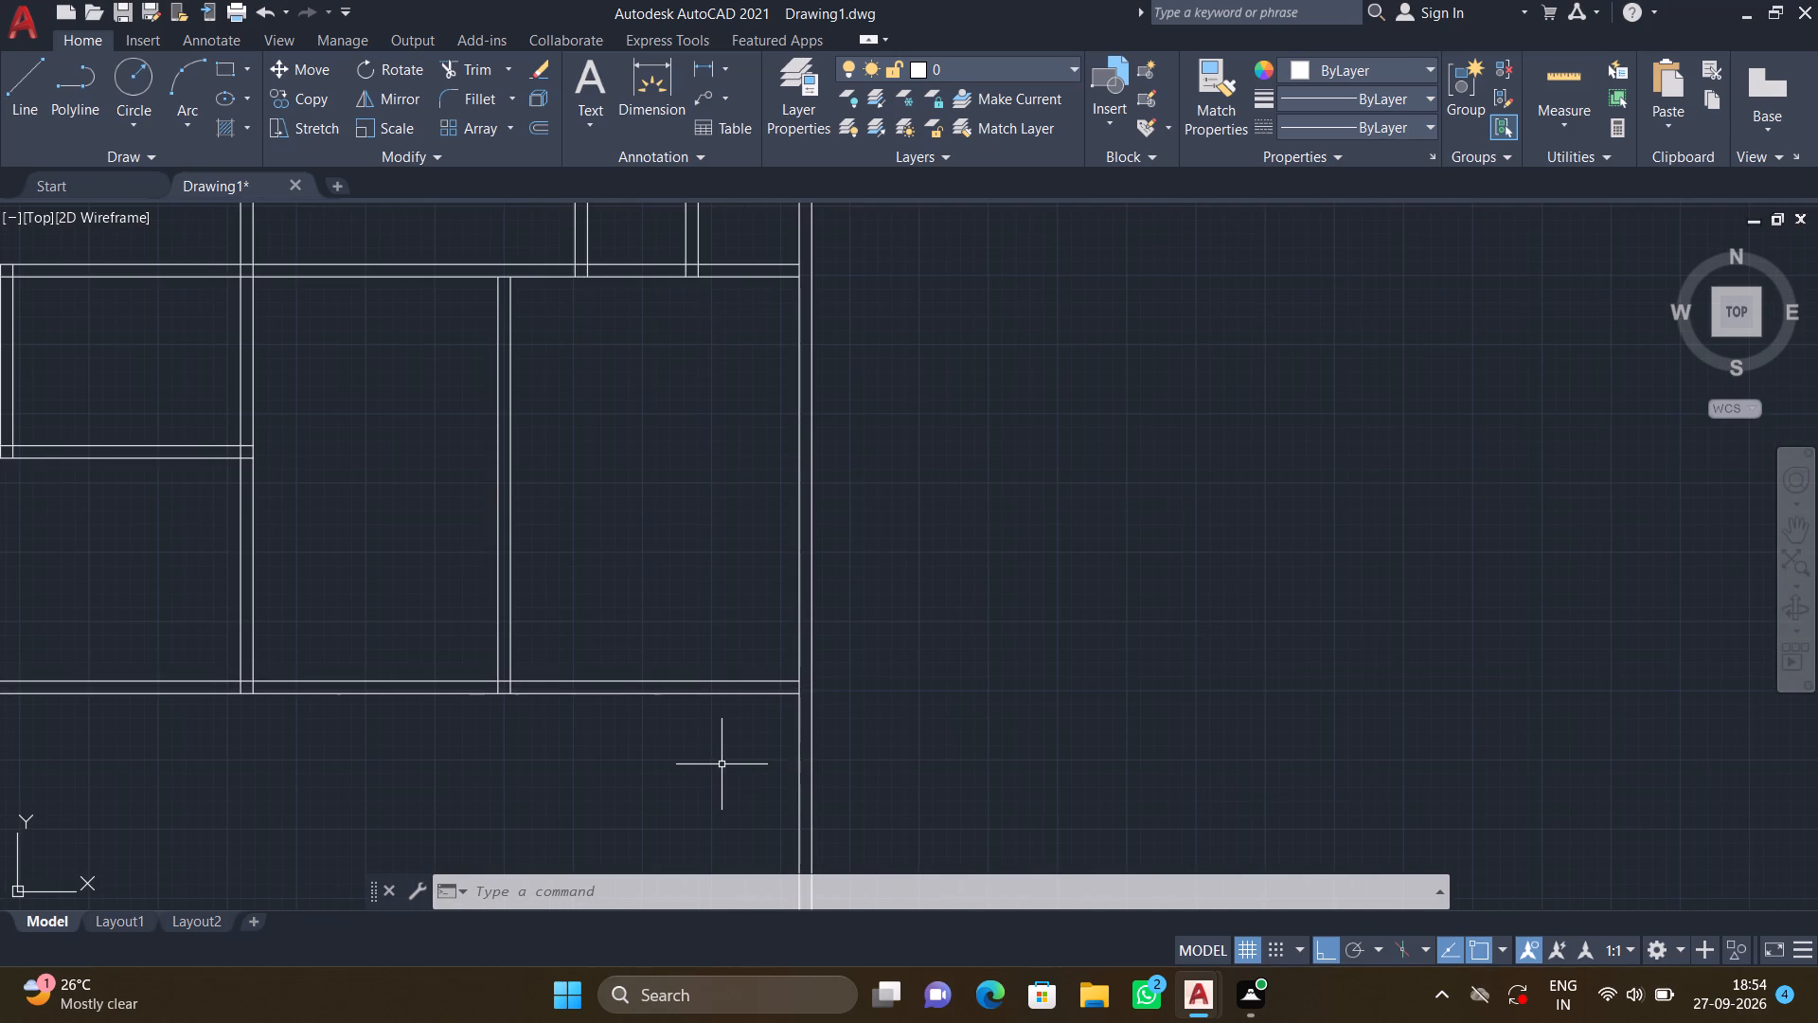
# Extend both lines of the south outer wall east to the outer line of the east outer wall.
pyautogui.write('EX')
pyautogui.press('Return')
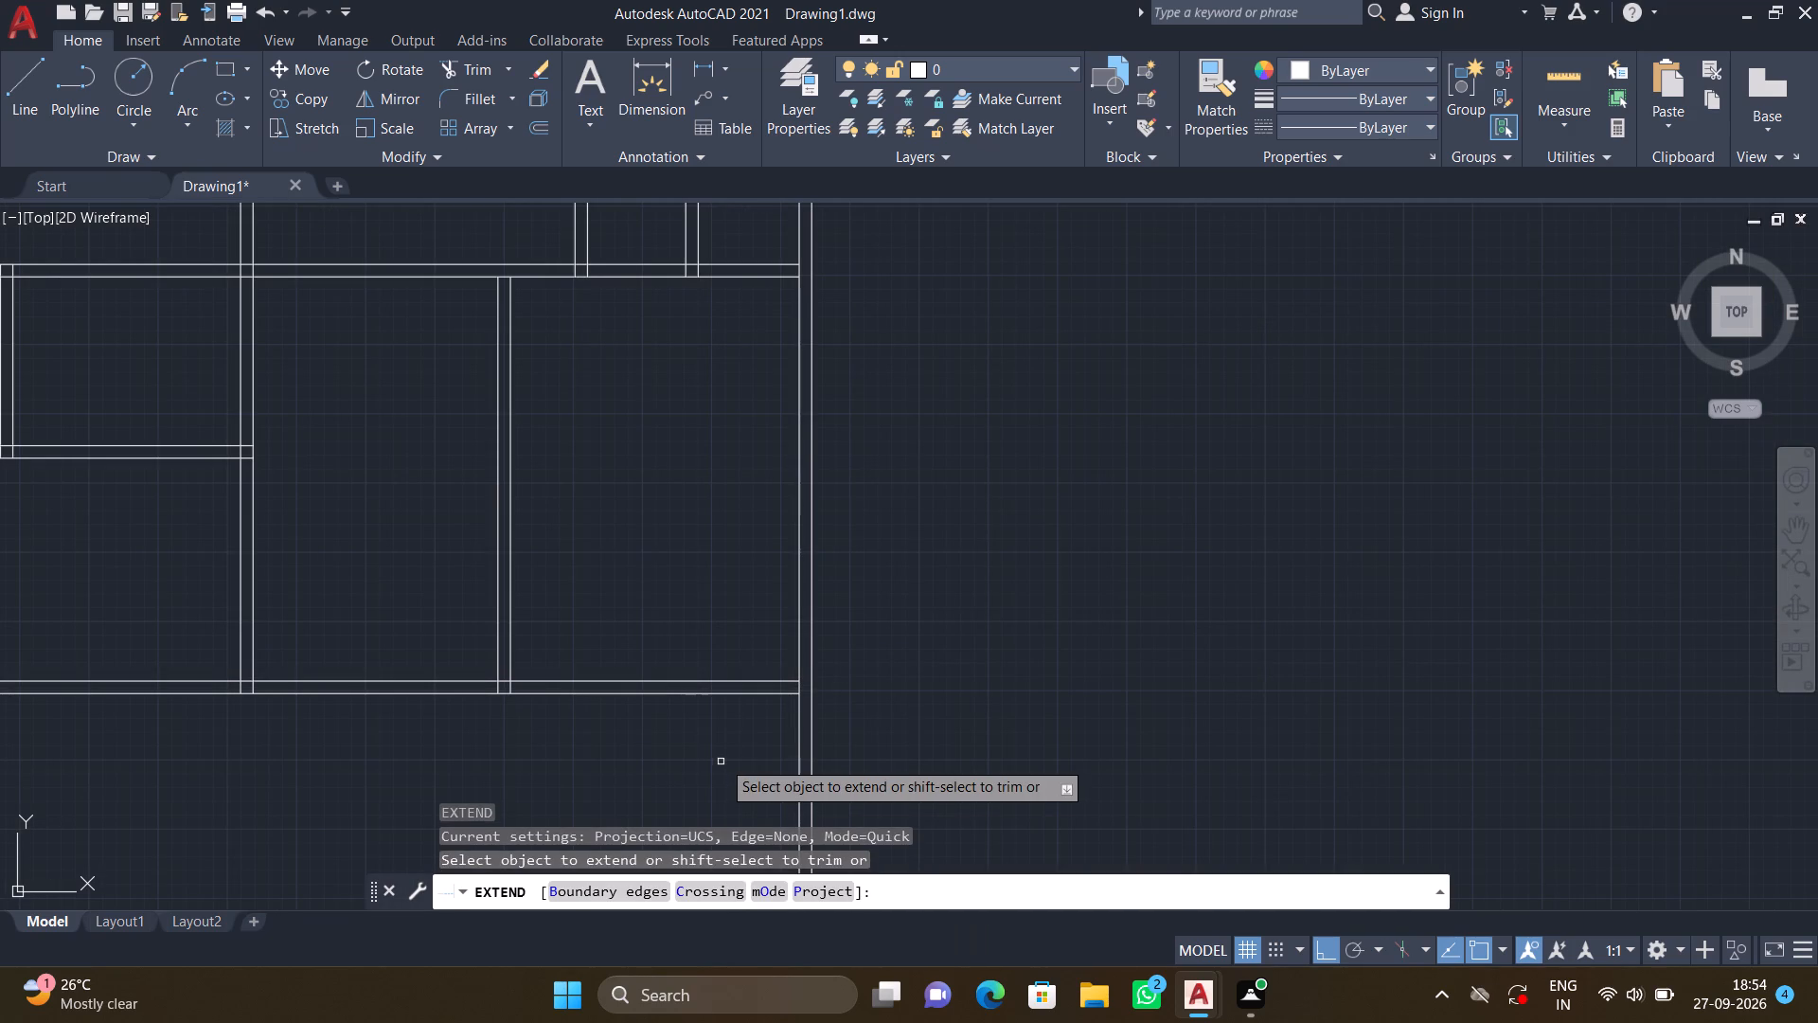
pyautogui.click(747, 682)
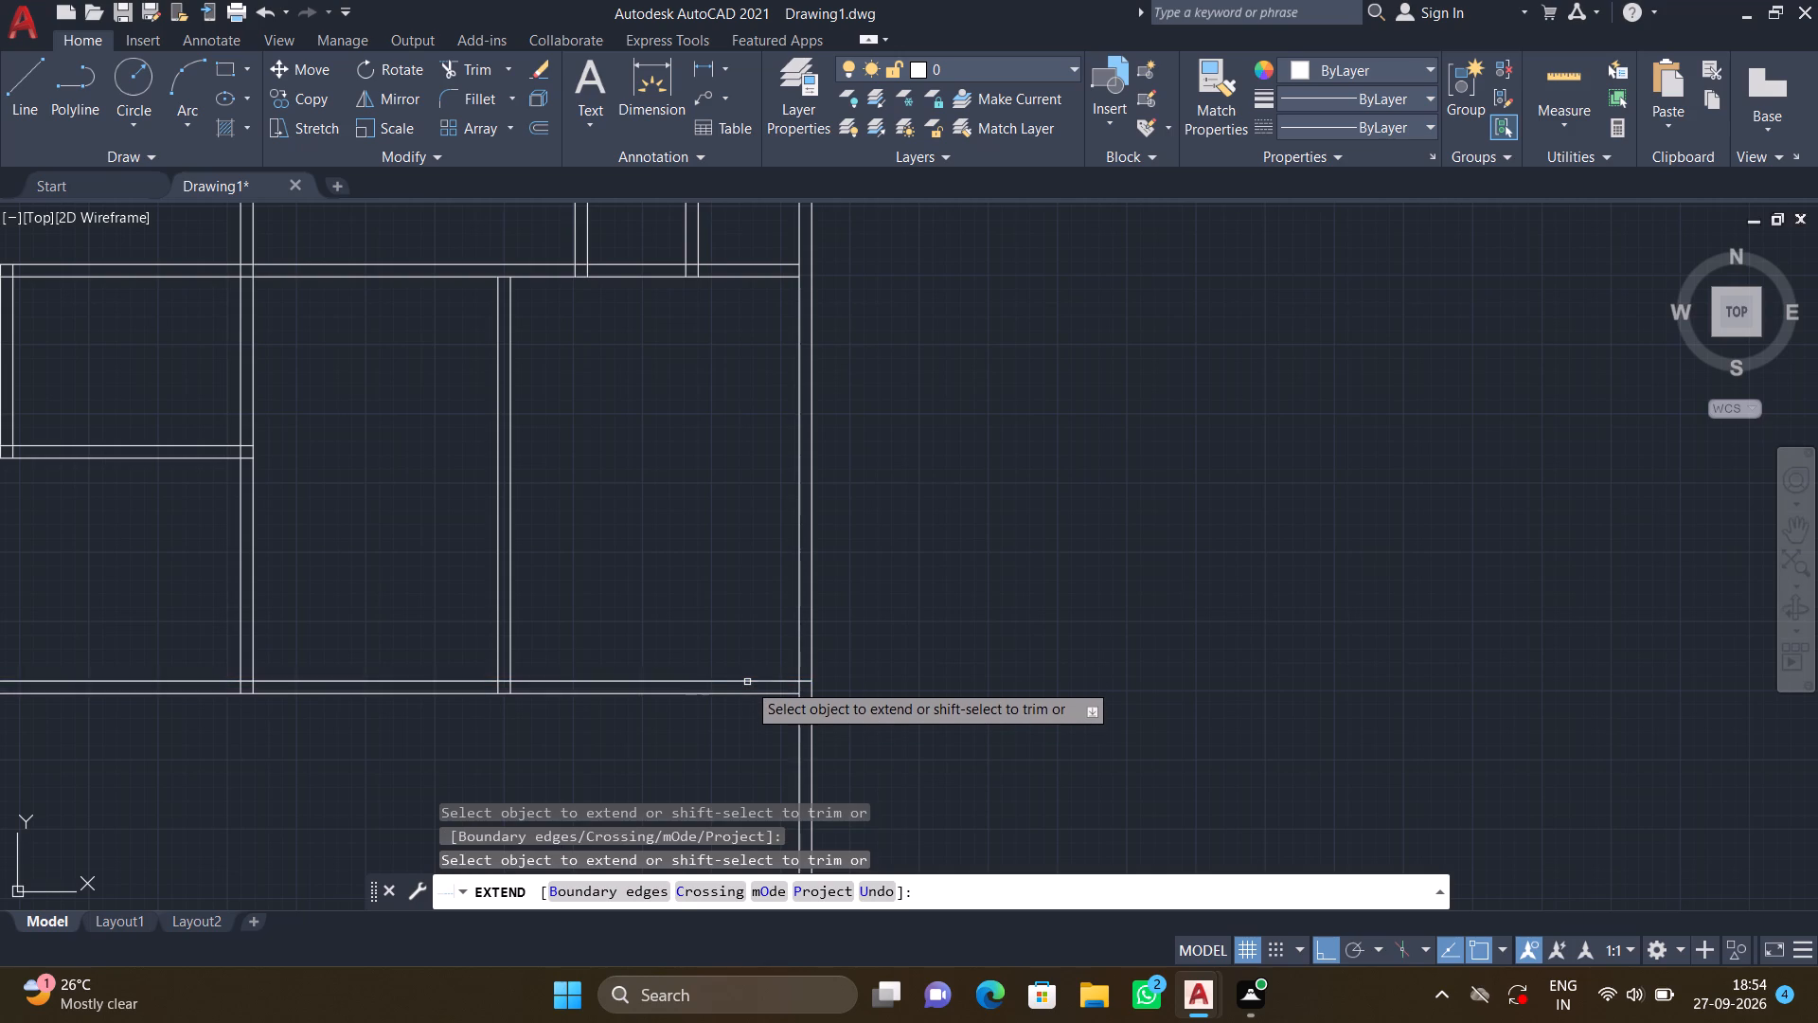
pyautogui.click(753, 697)
pyautogui.press('Return')
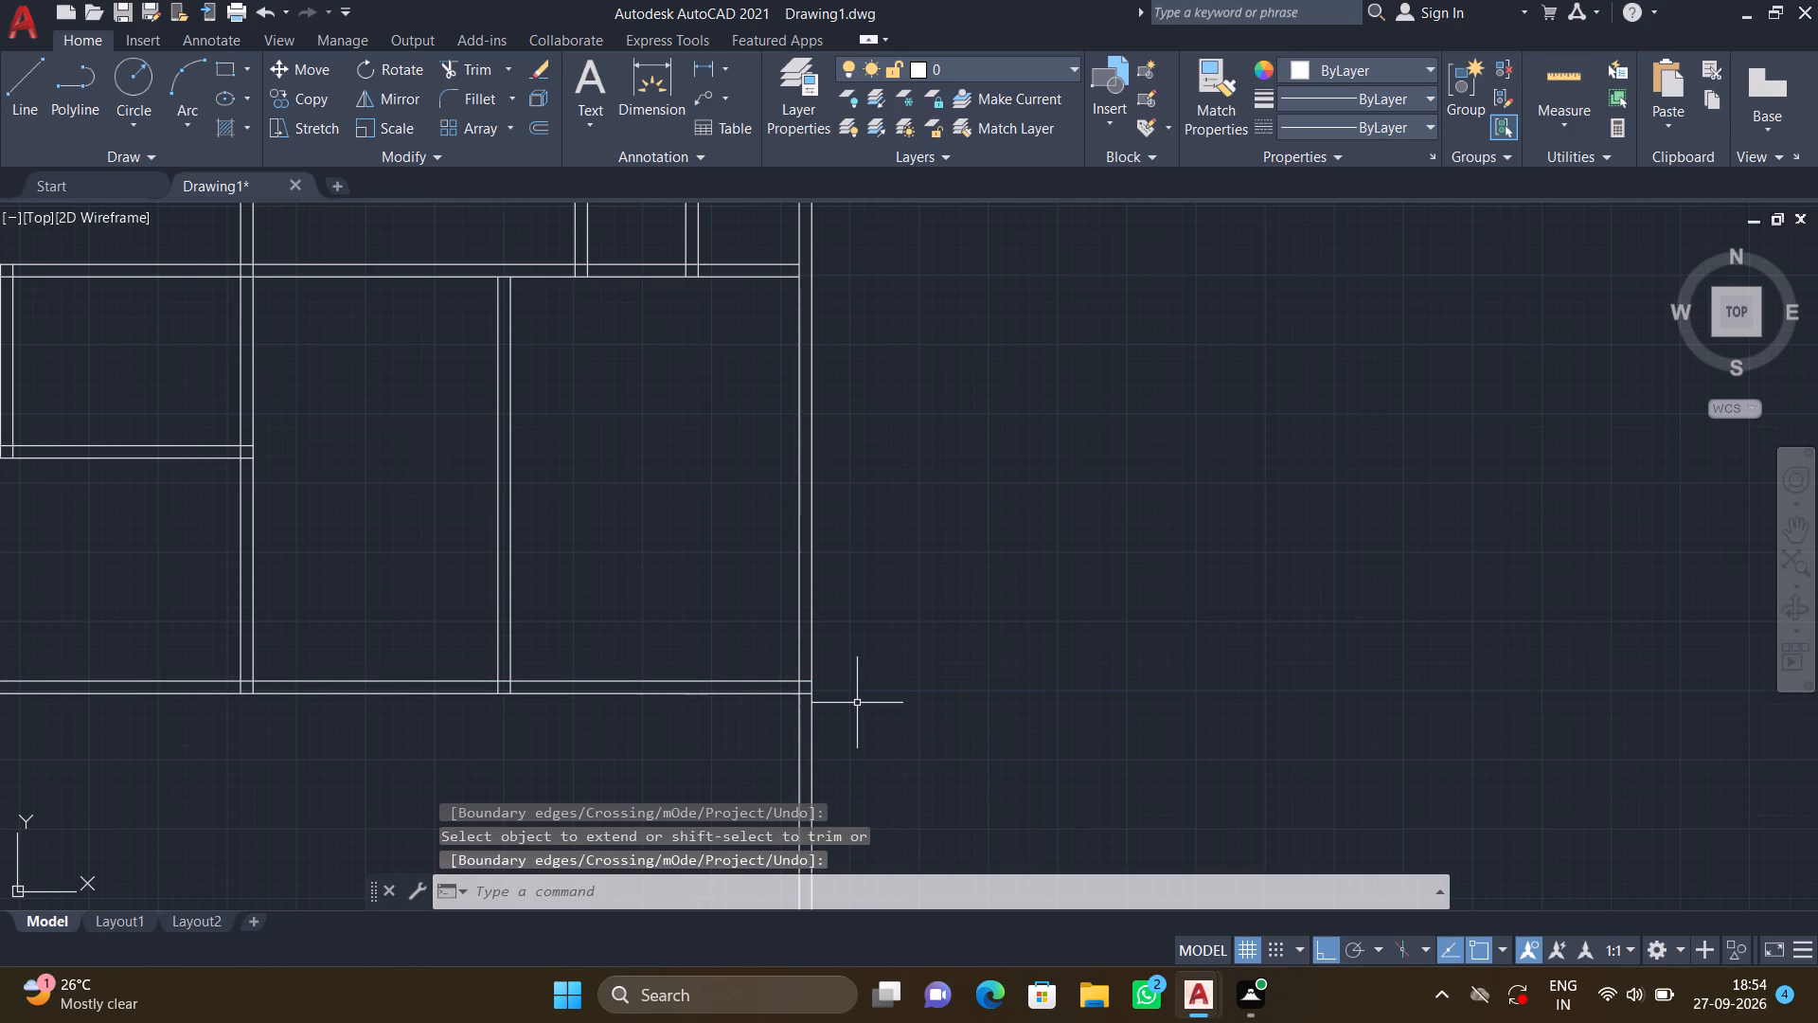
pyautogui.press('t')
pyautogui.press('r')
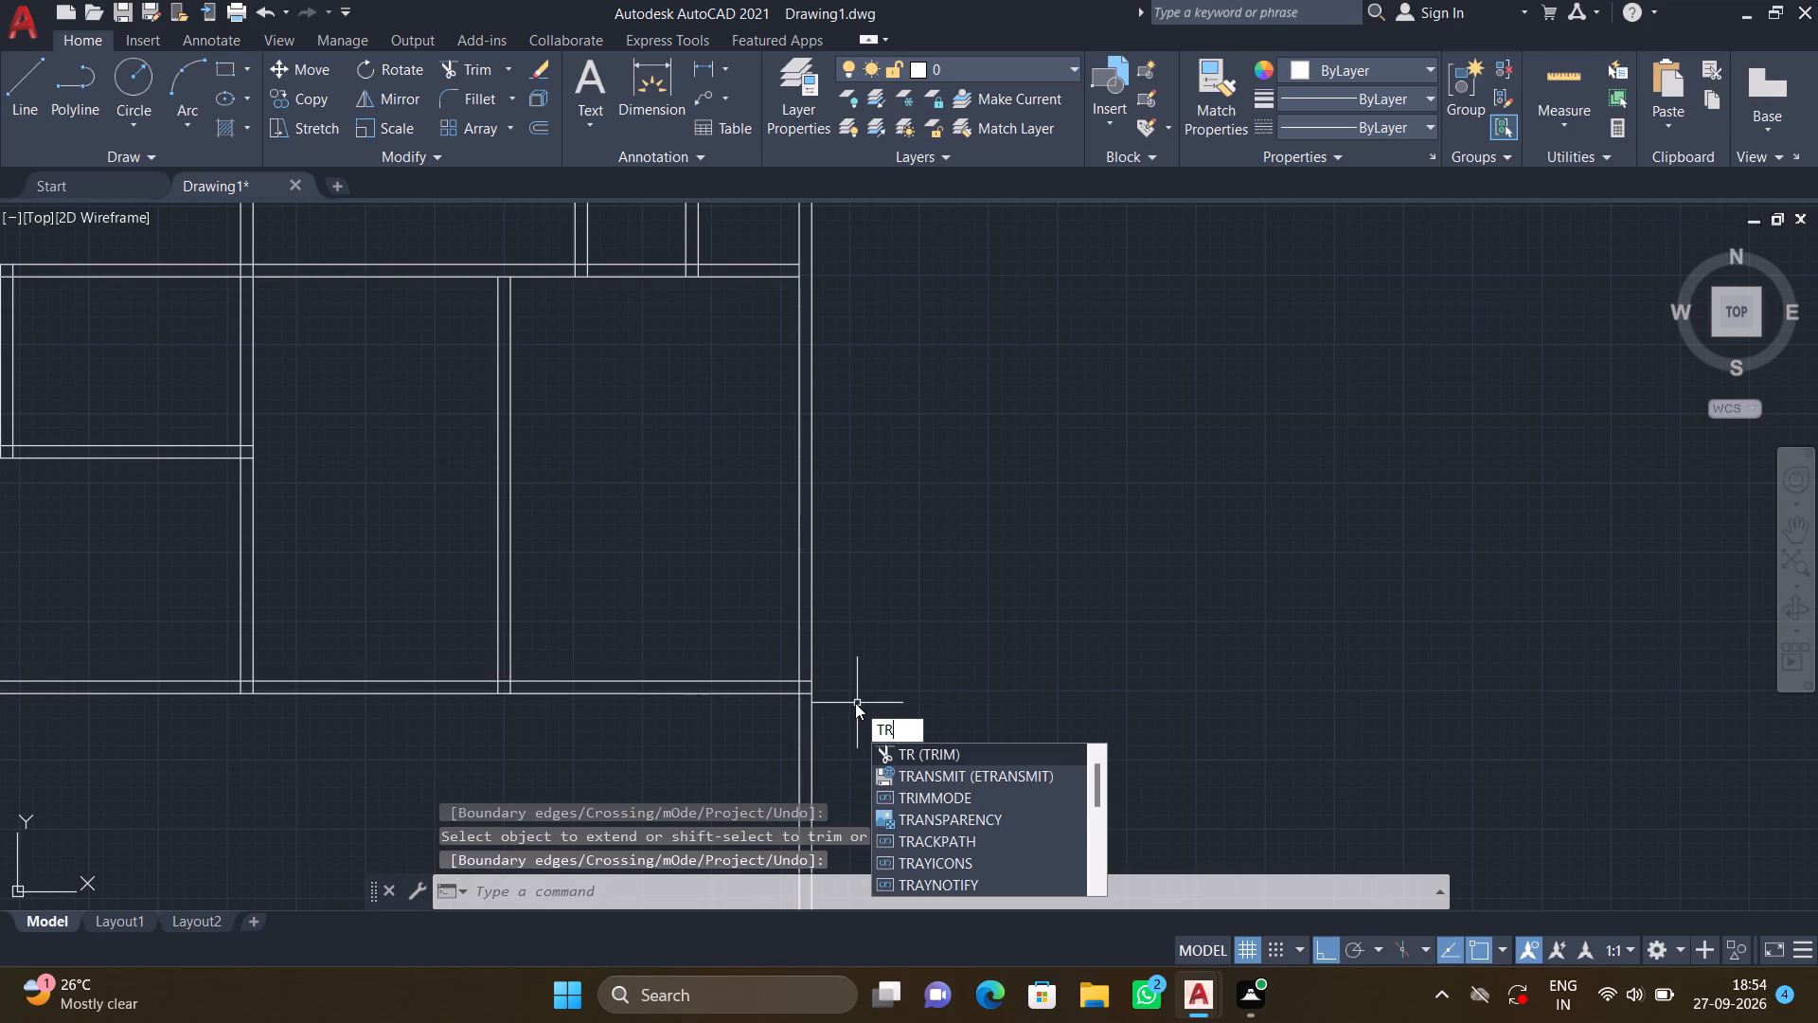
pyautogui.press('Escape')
# Draw a short horizontal line across the east outer wall, between its two lines, a little south of the south outer wall.
pyautogui.moveTo(701, 789); pyautogui.dragTo(733, 626, button='middle')
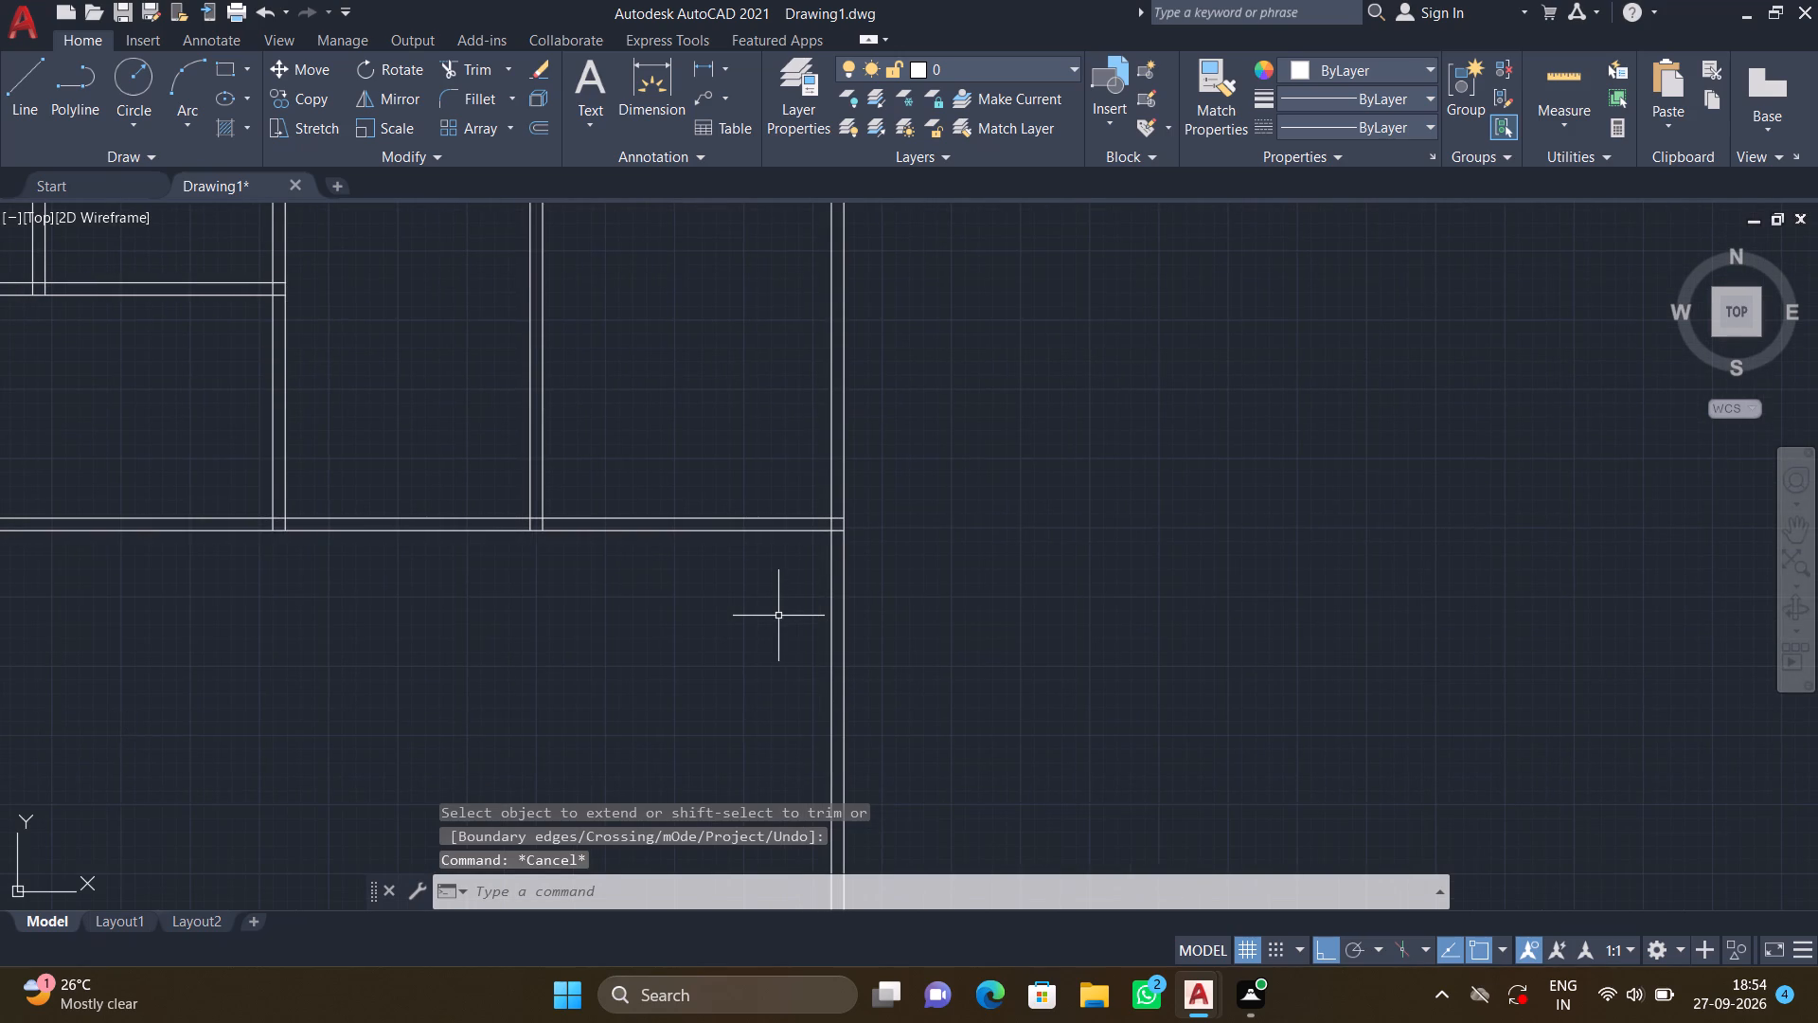
pyautogui.press('l')
pyautogui.press('Return')
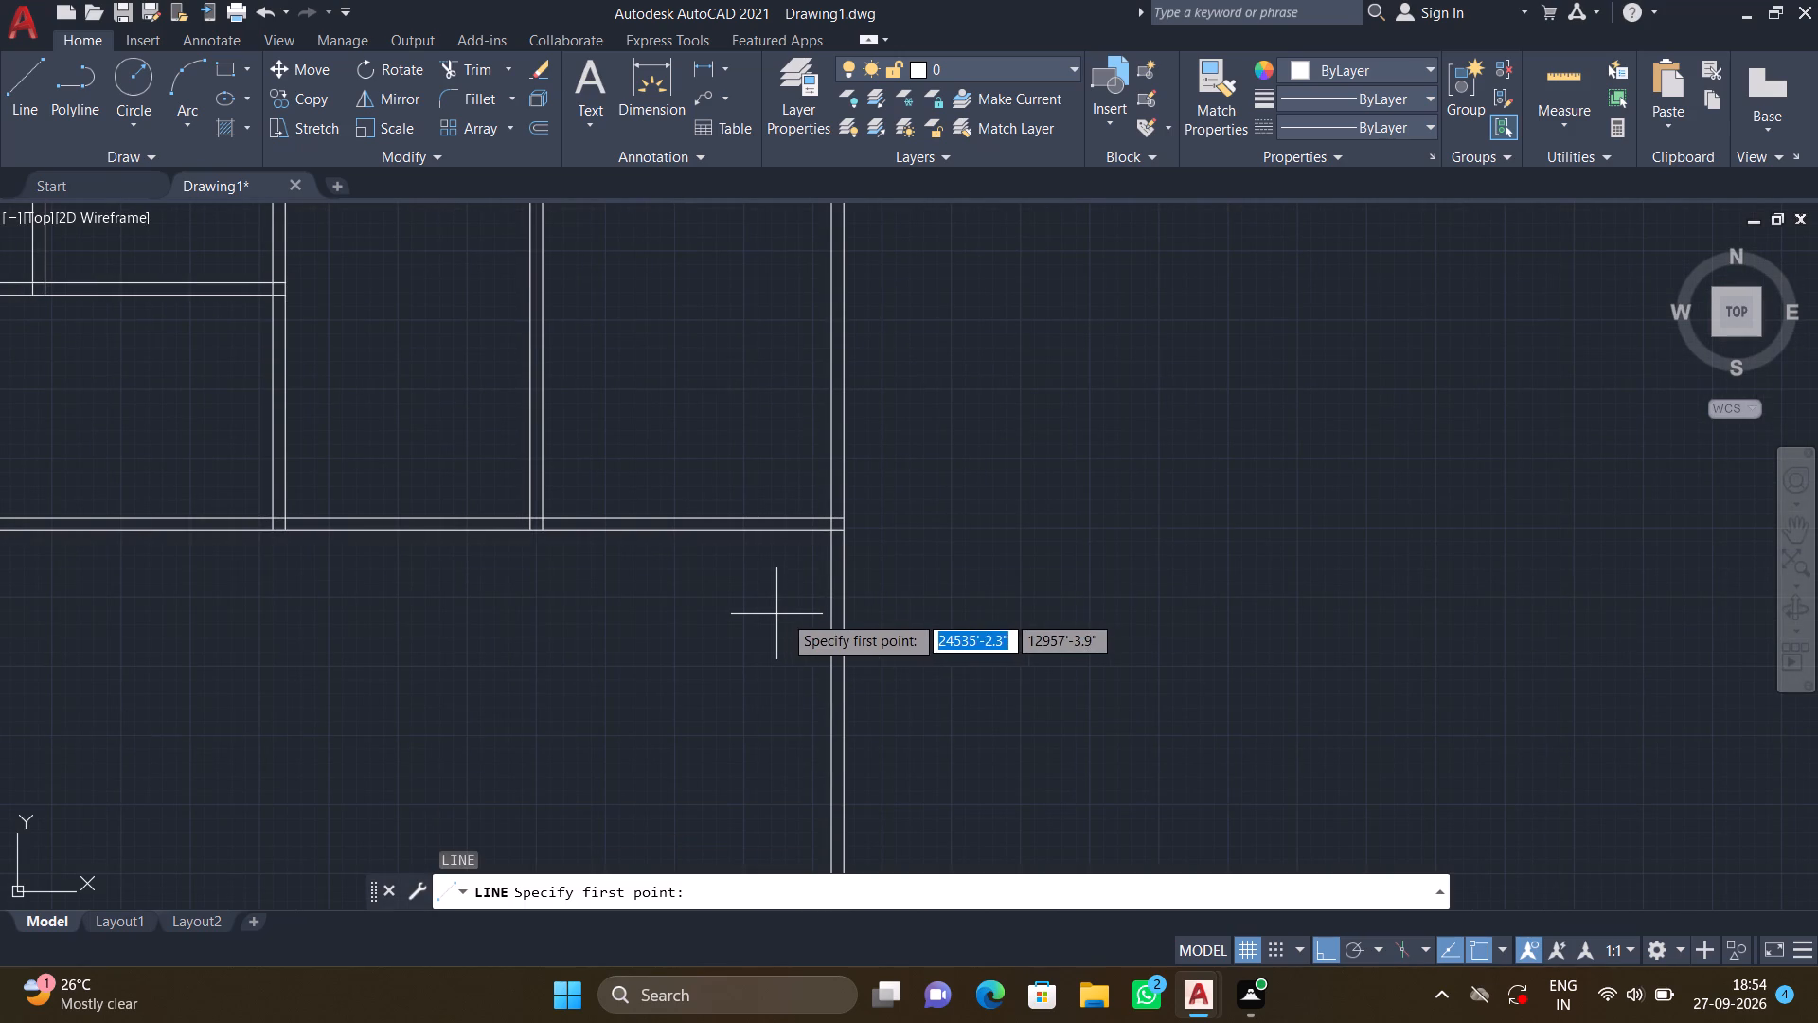
pyautogui.scroll(4, 823, 563)
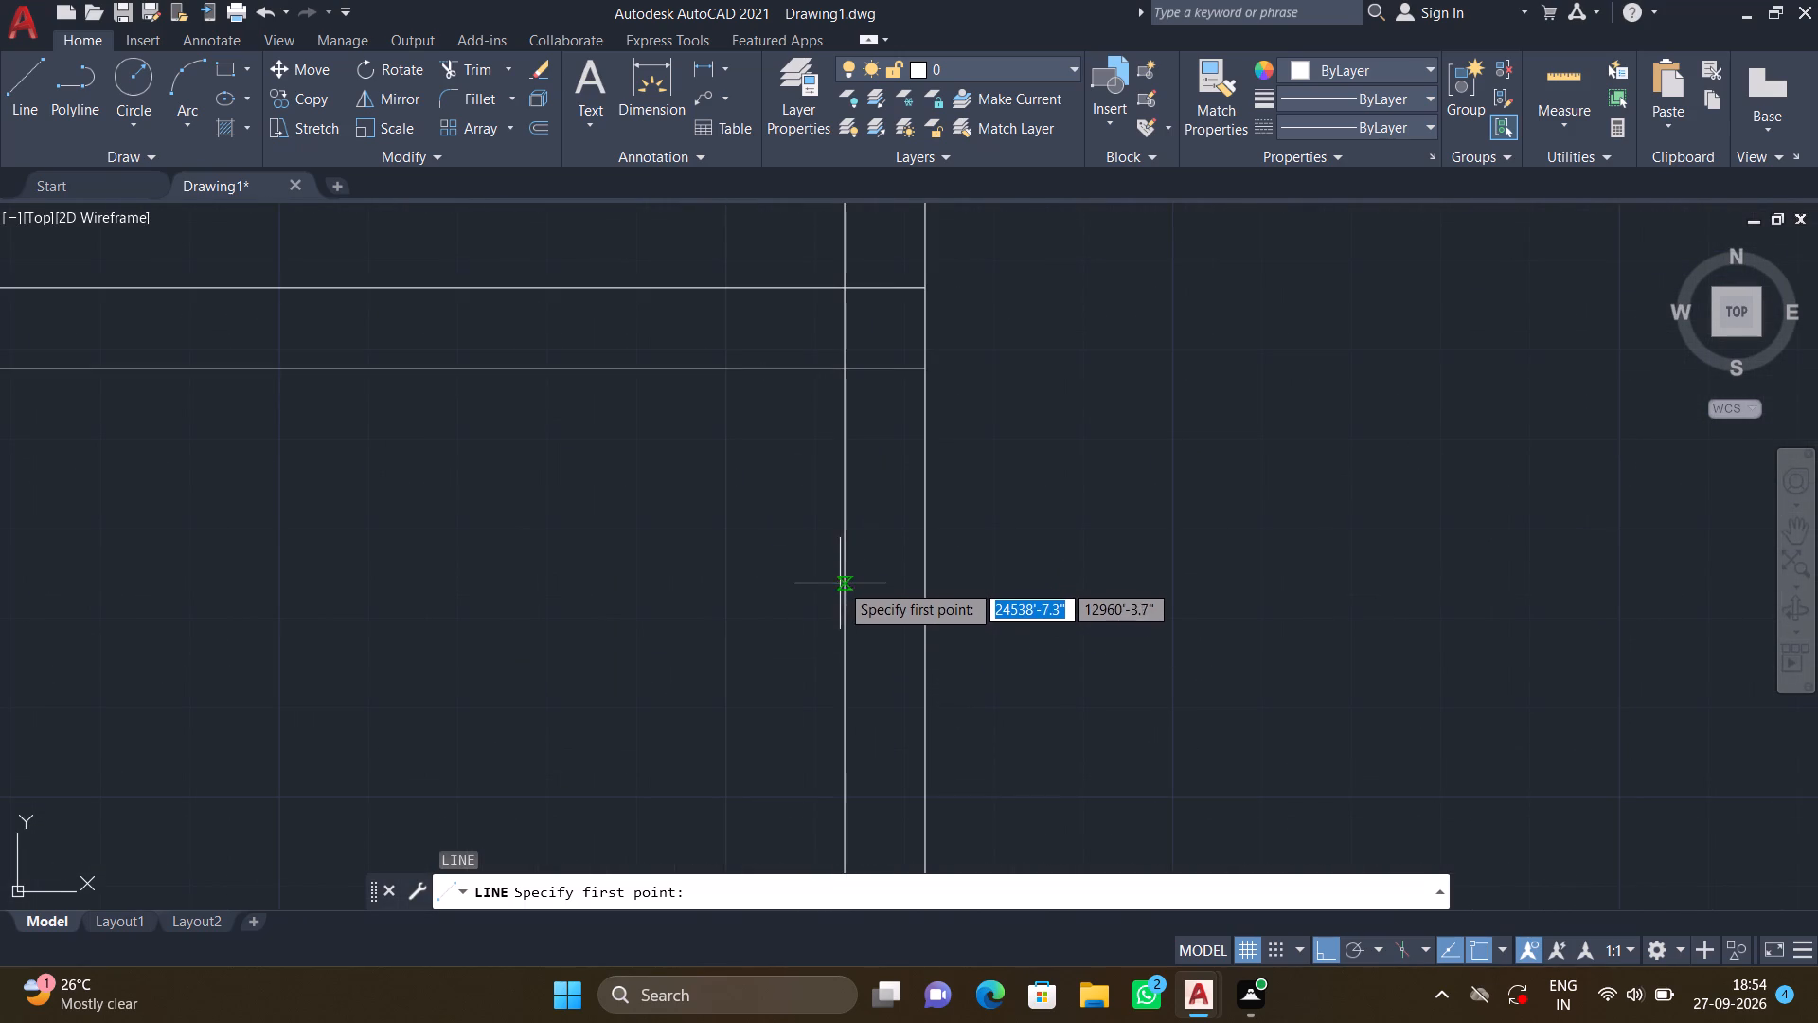
pyautogui.click(846, 579)
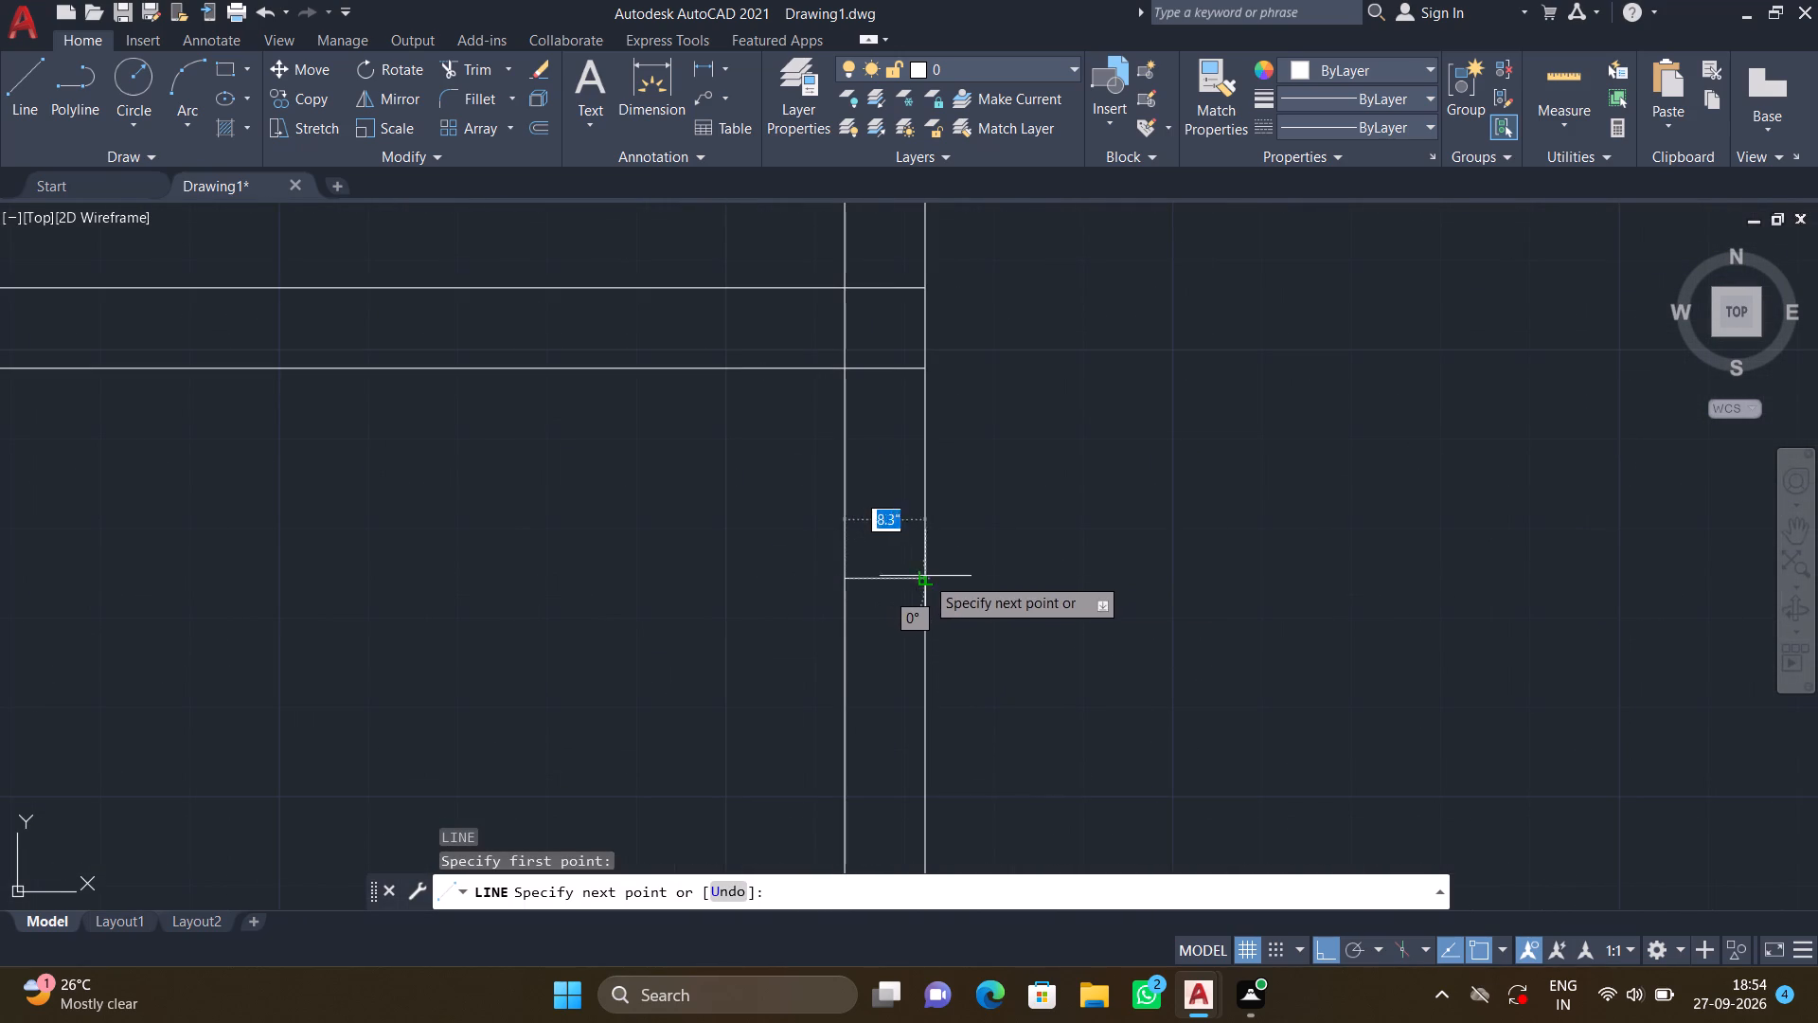
pyautogui.click(930, 576)
pyautogui.press('Return')
# Trim both lines of the east outer wall south of the short closing line.
pyautogui.scroll(-3, 951, 614)
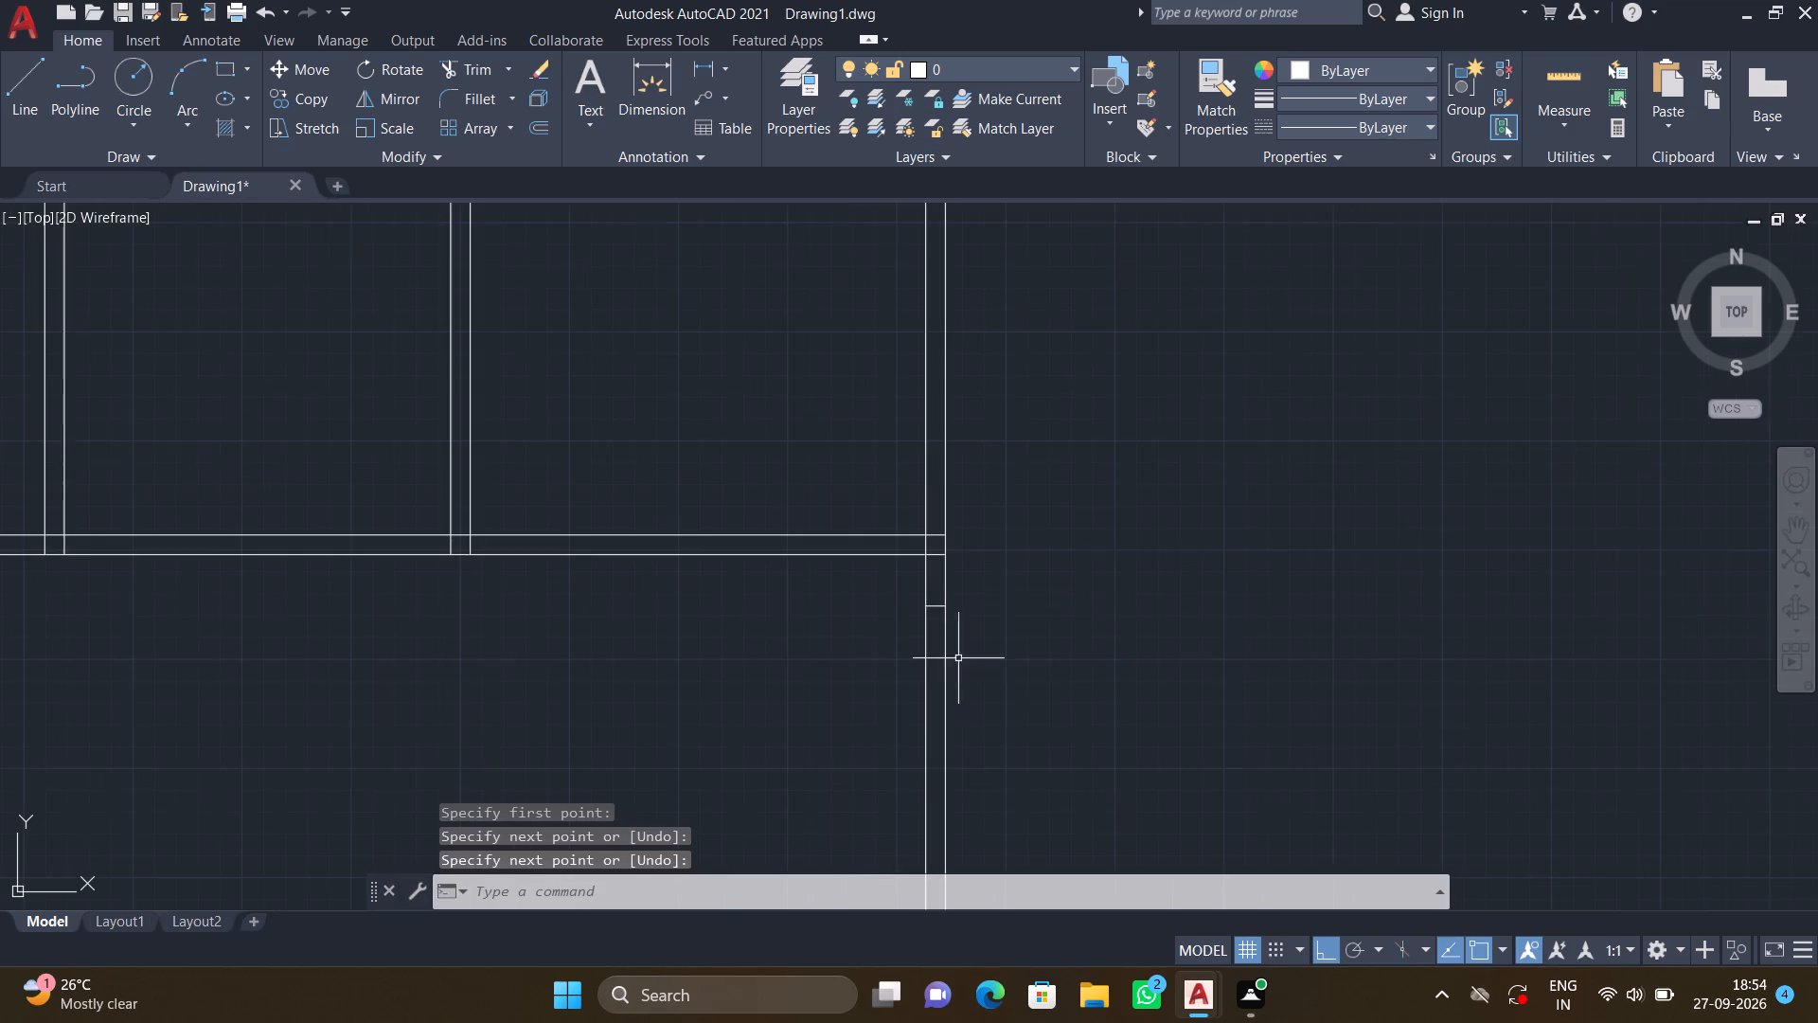
pyautogui.press('t')
pyautogui.press('r')
pyautogui.press('Return')
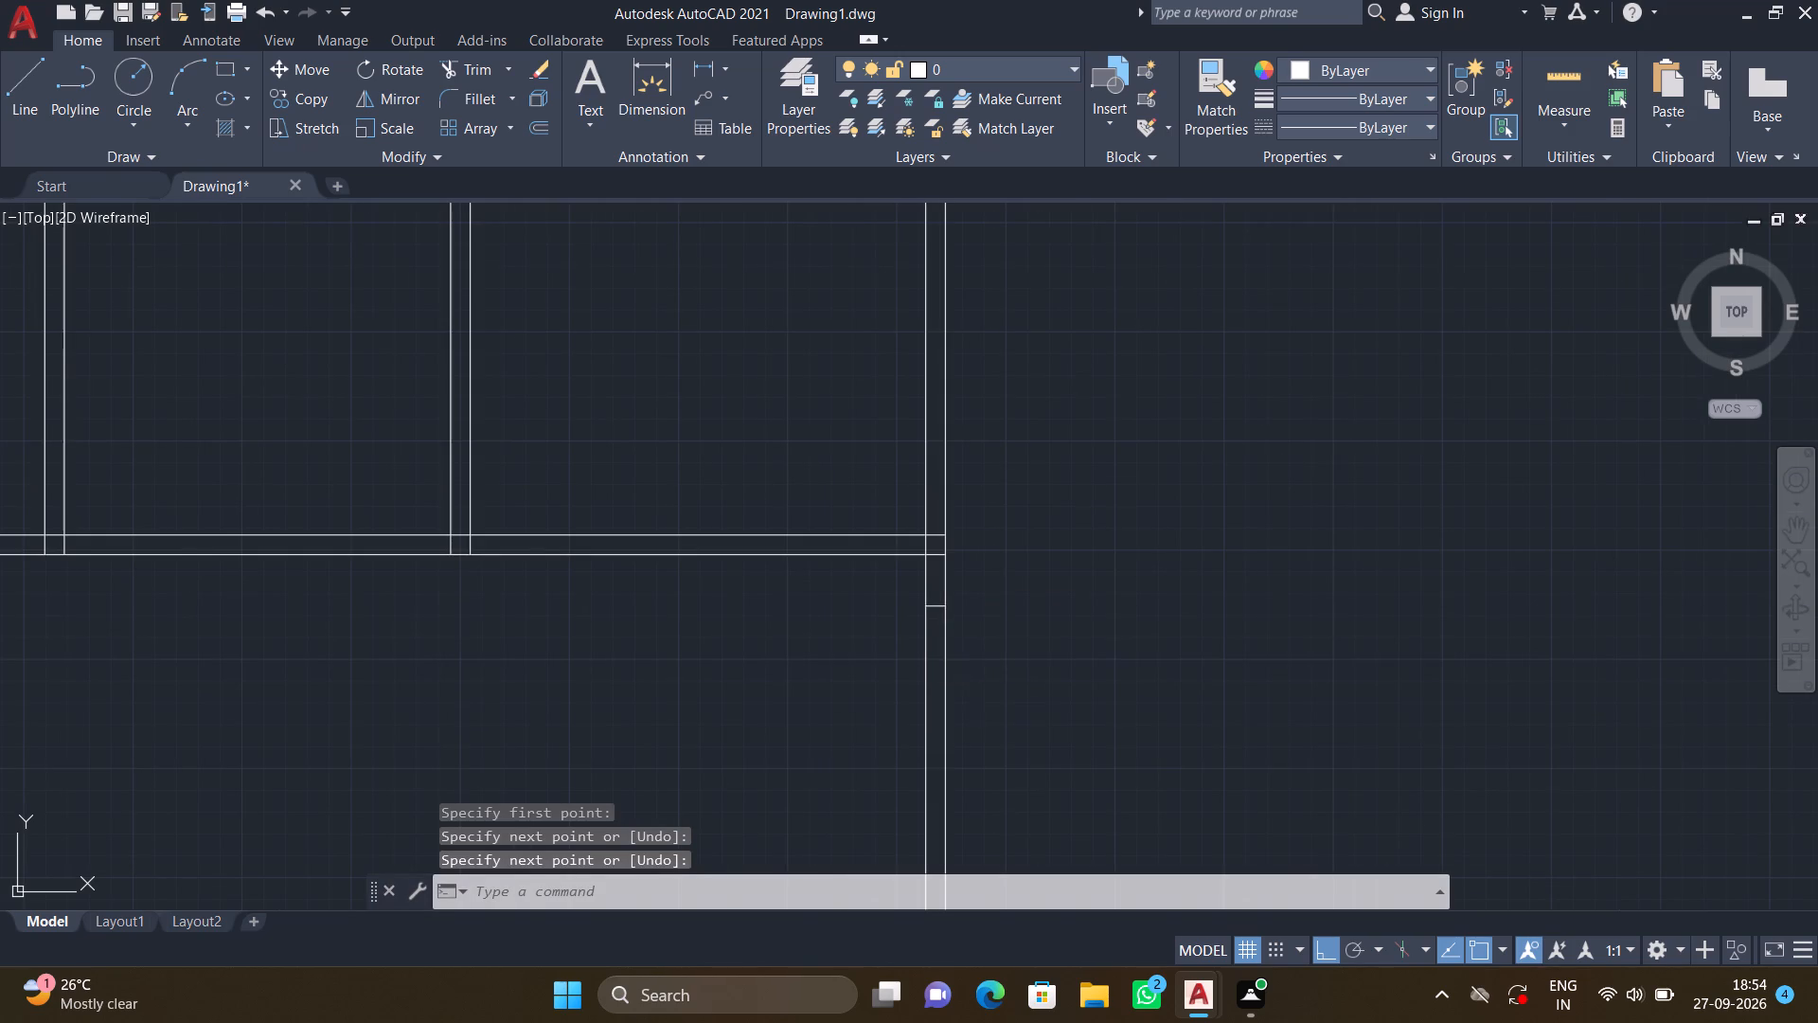
pyautogui.click(963, 671)
pyautogui.click(910, 659)
pyautogui.press('Return')
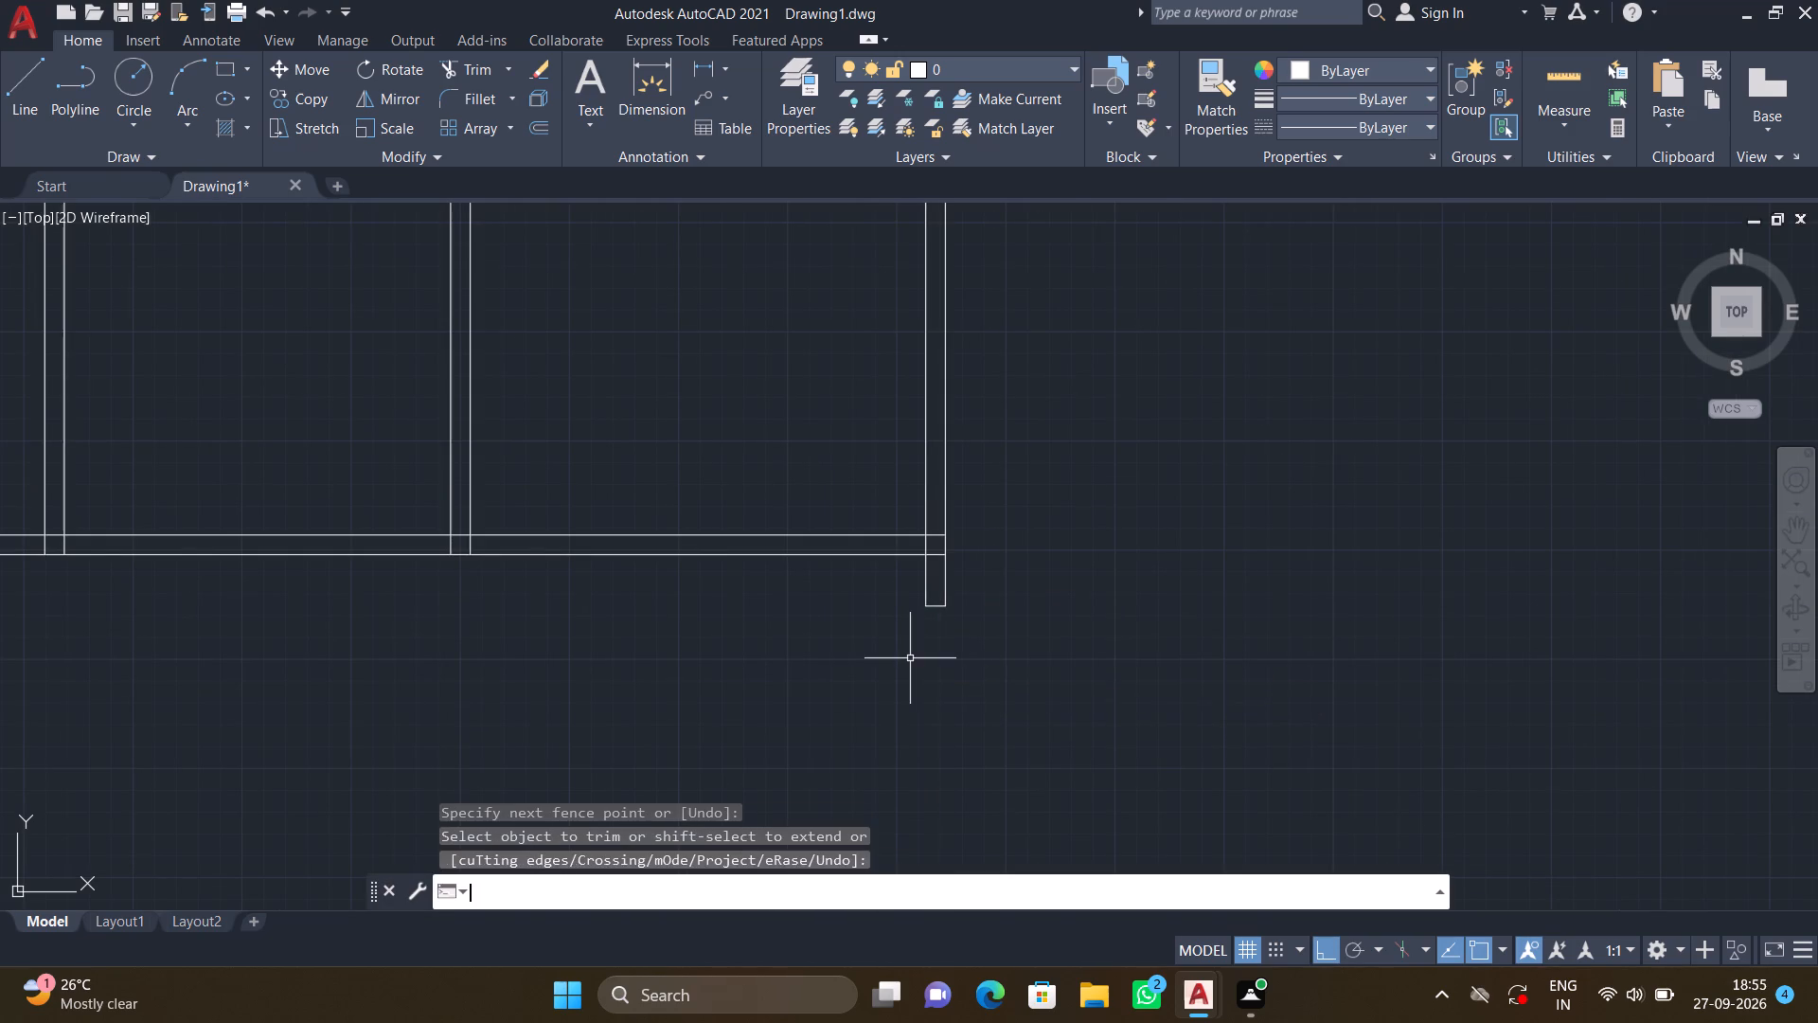
# Offset the inner line of the south outer wall 5'11" to the north.
pyautogui.scroll(-3, 923, 637)
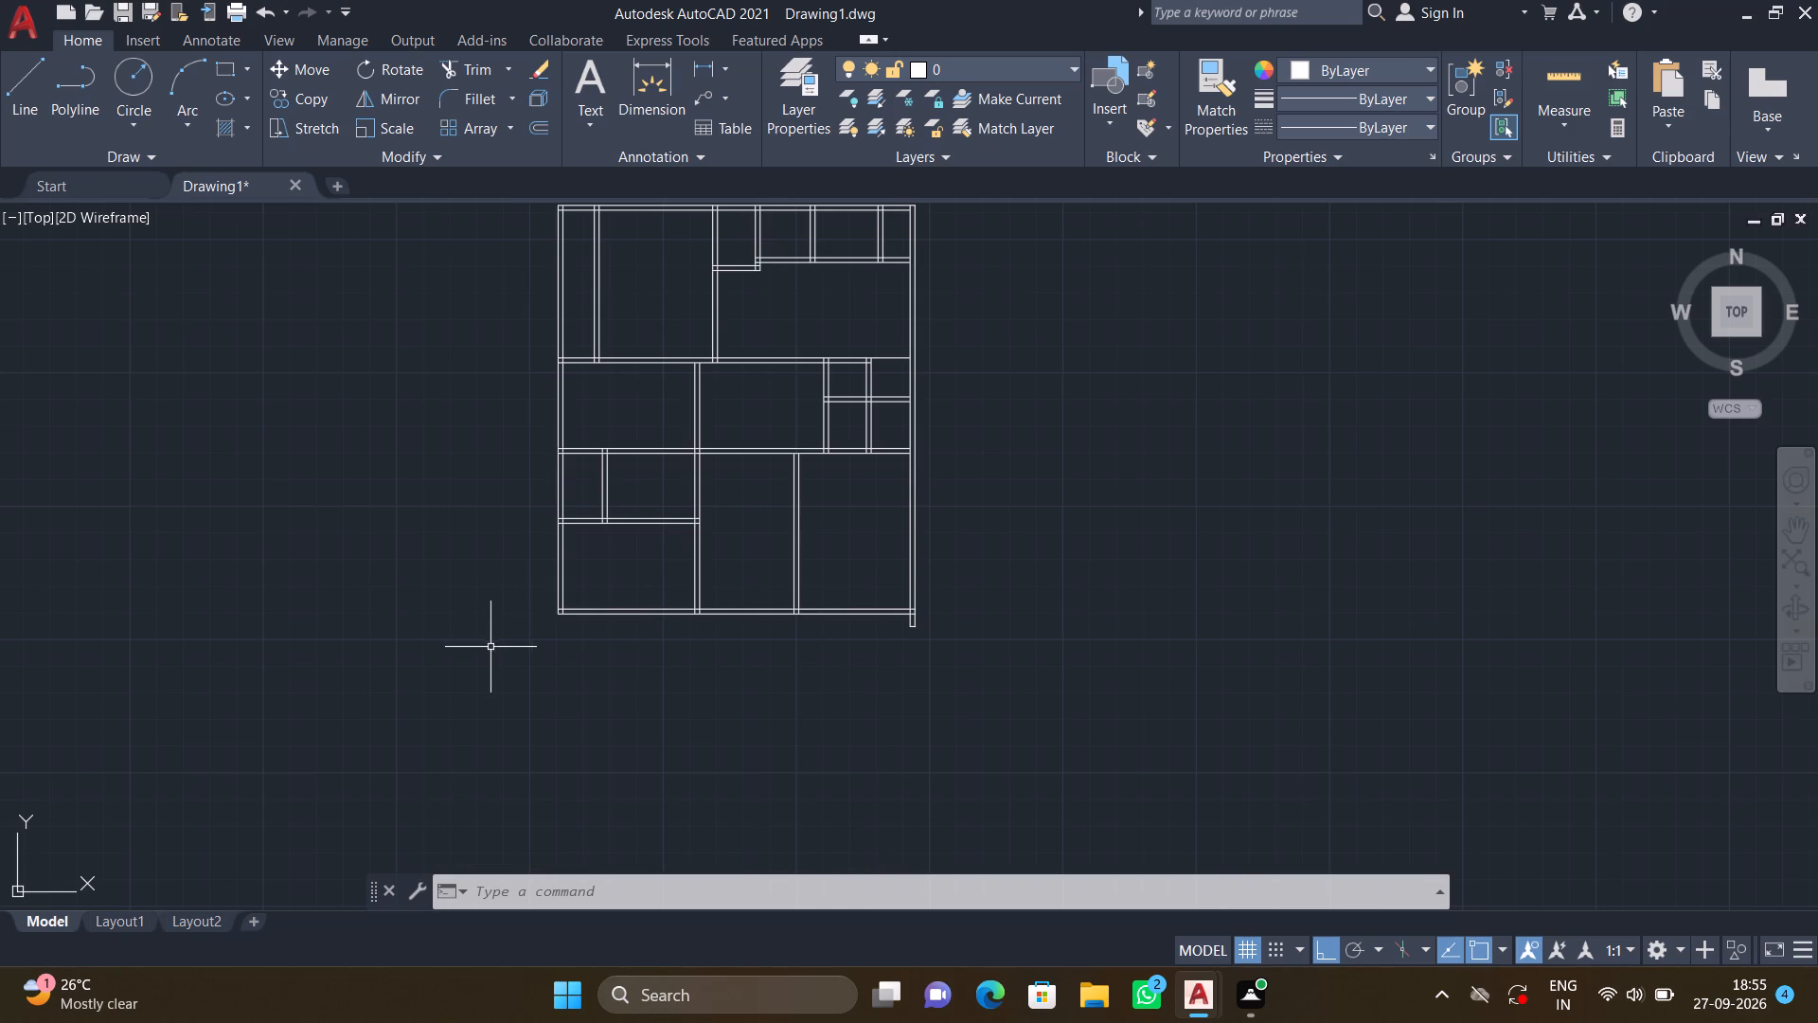
pyautogui.moveTo(549, 606); pyautogui.dragTo(547, 764, button='middle')
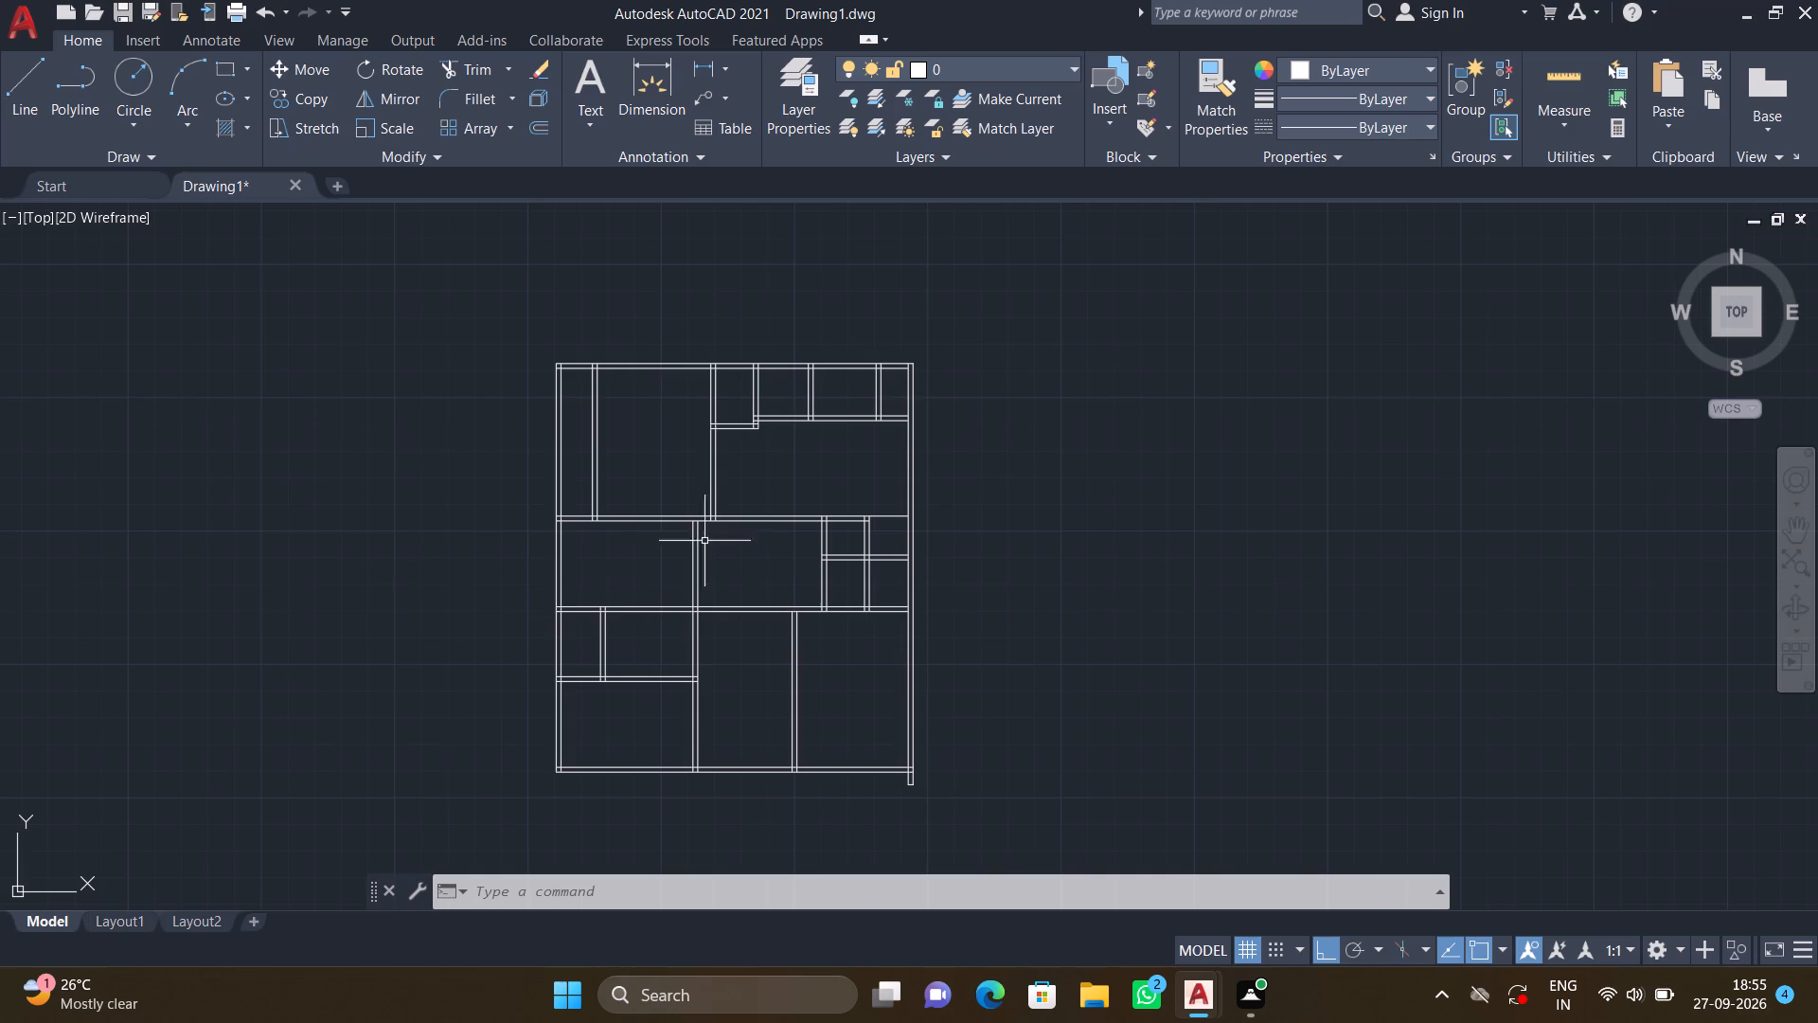
pyautogui.moveTo(839, 746); pyautogui.dragTo(821, 674, button='middle')
pyautogui.middleClick(821, 673)
pyautogui.press('o')
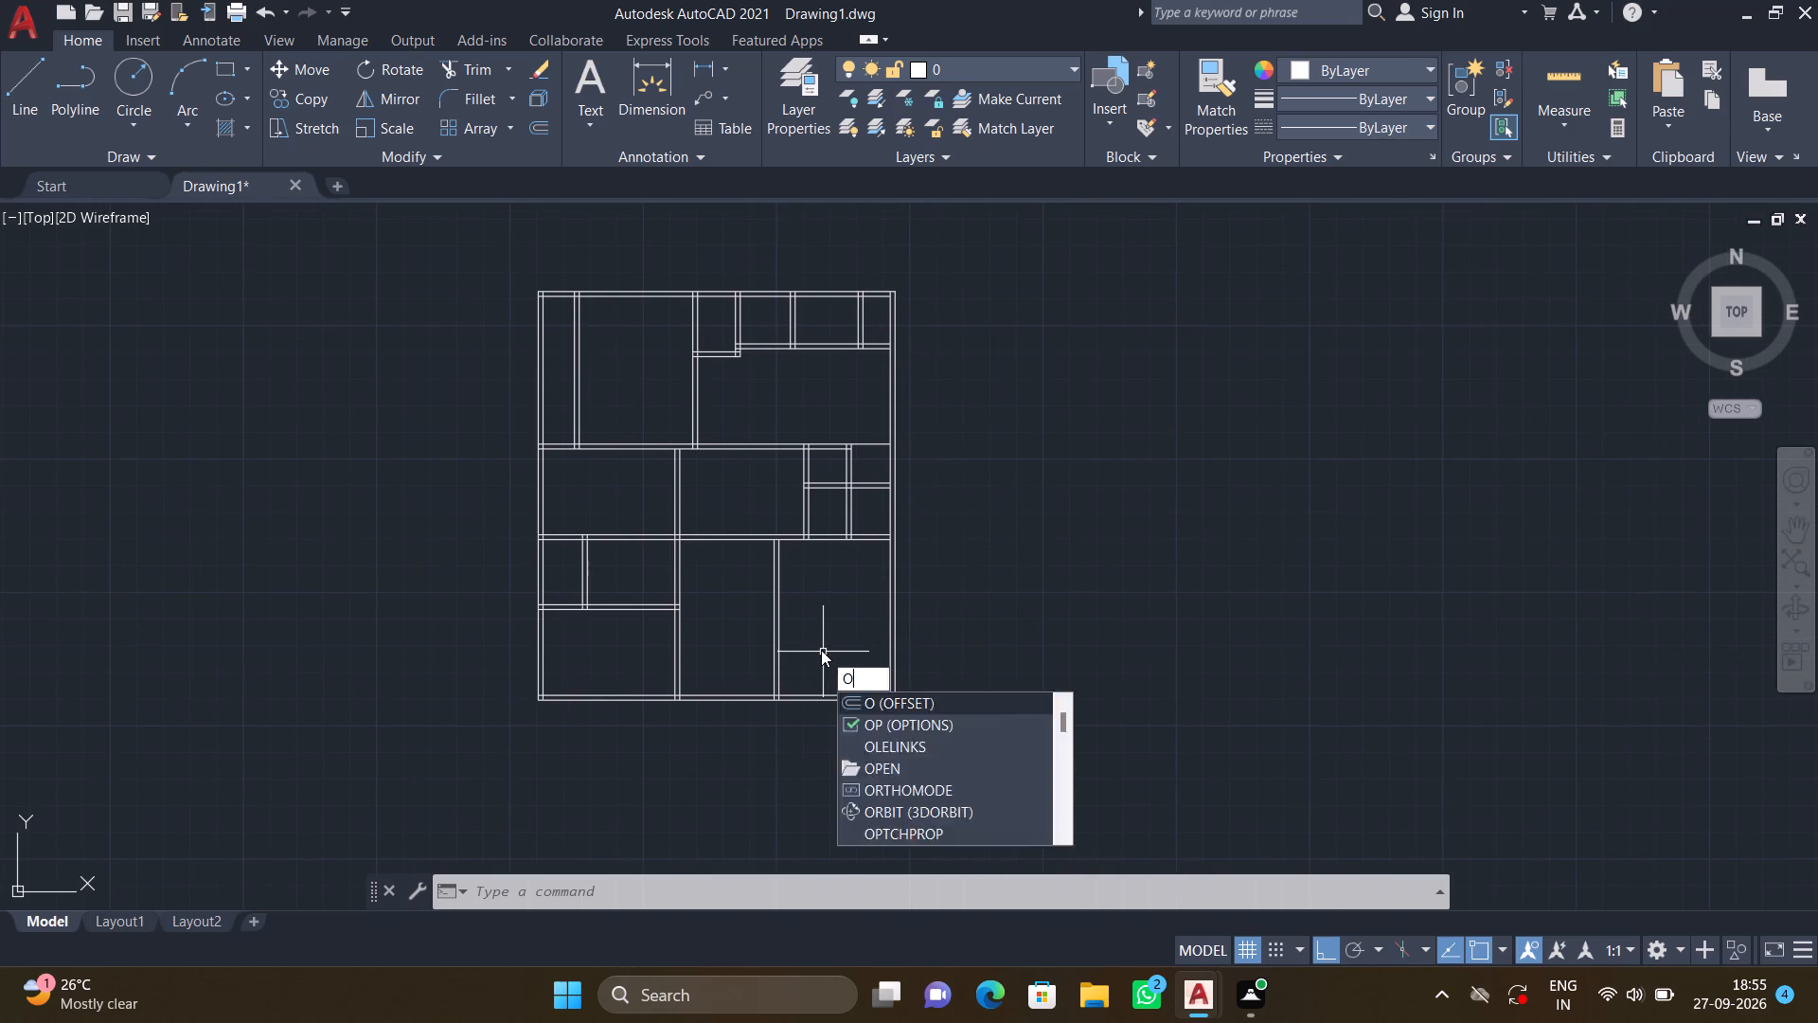
pyautogui.press('Return')
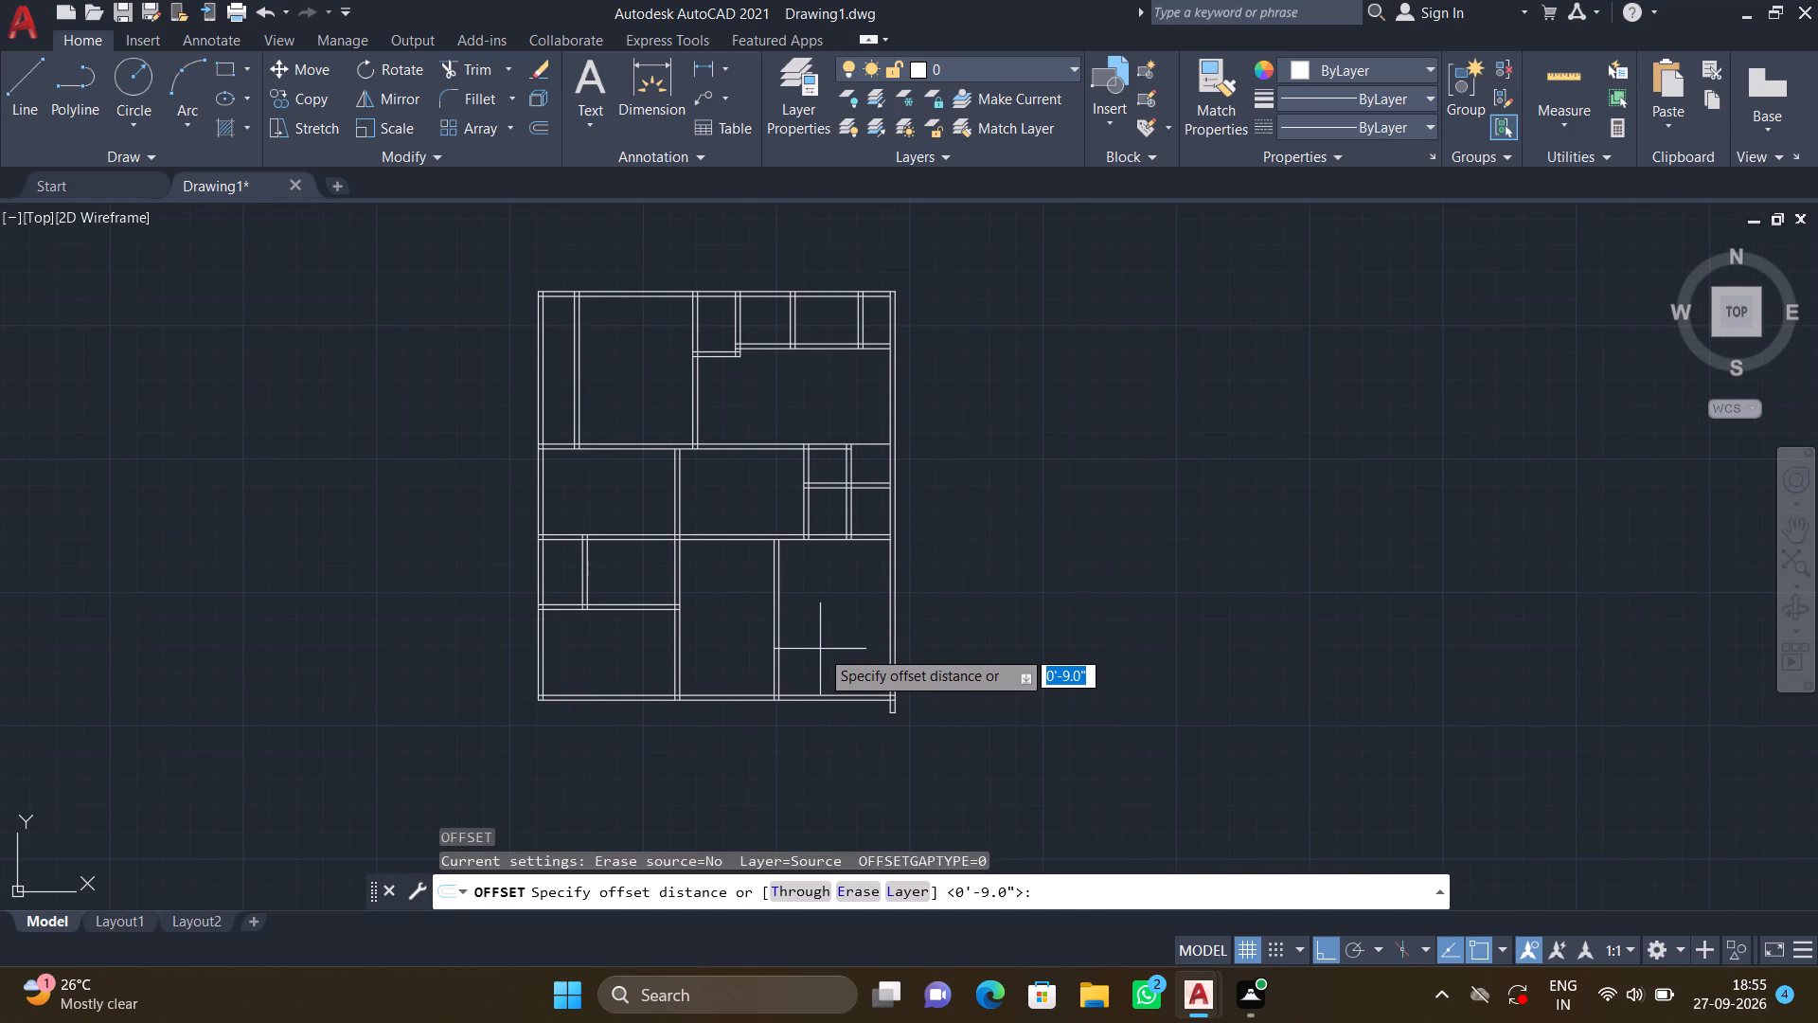
pyautogui.write("5'")
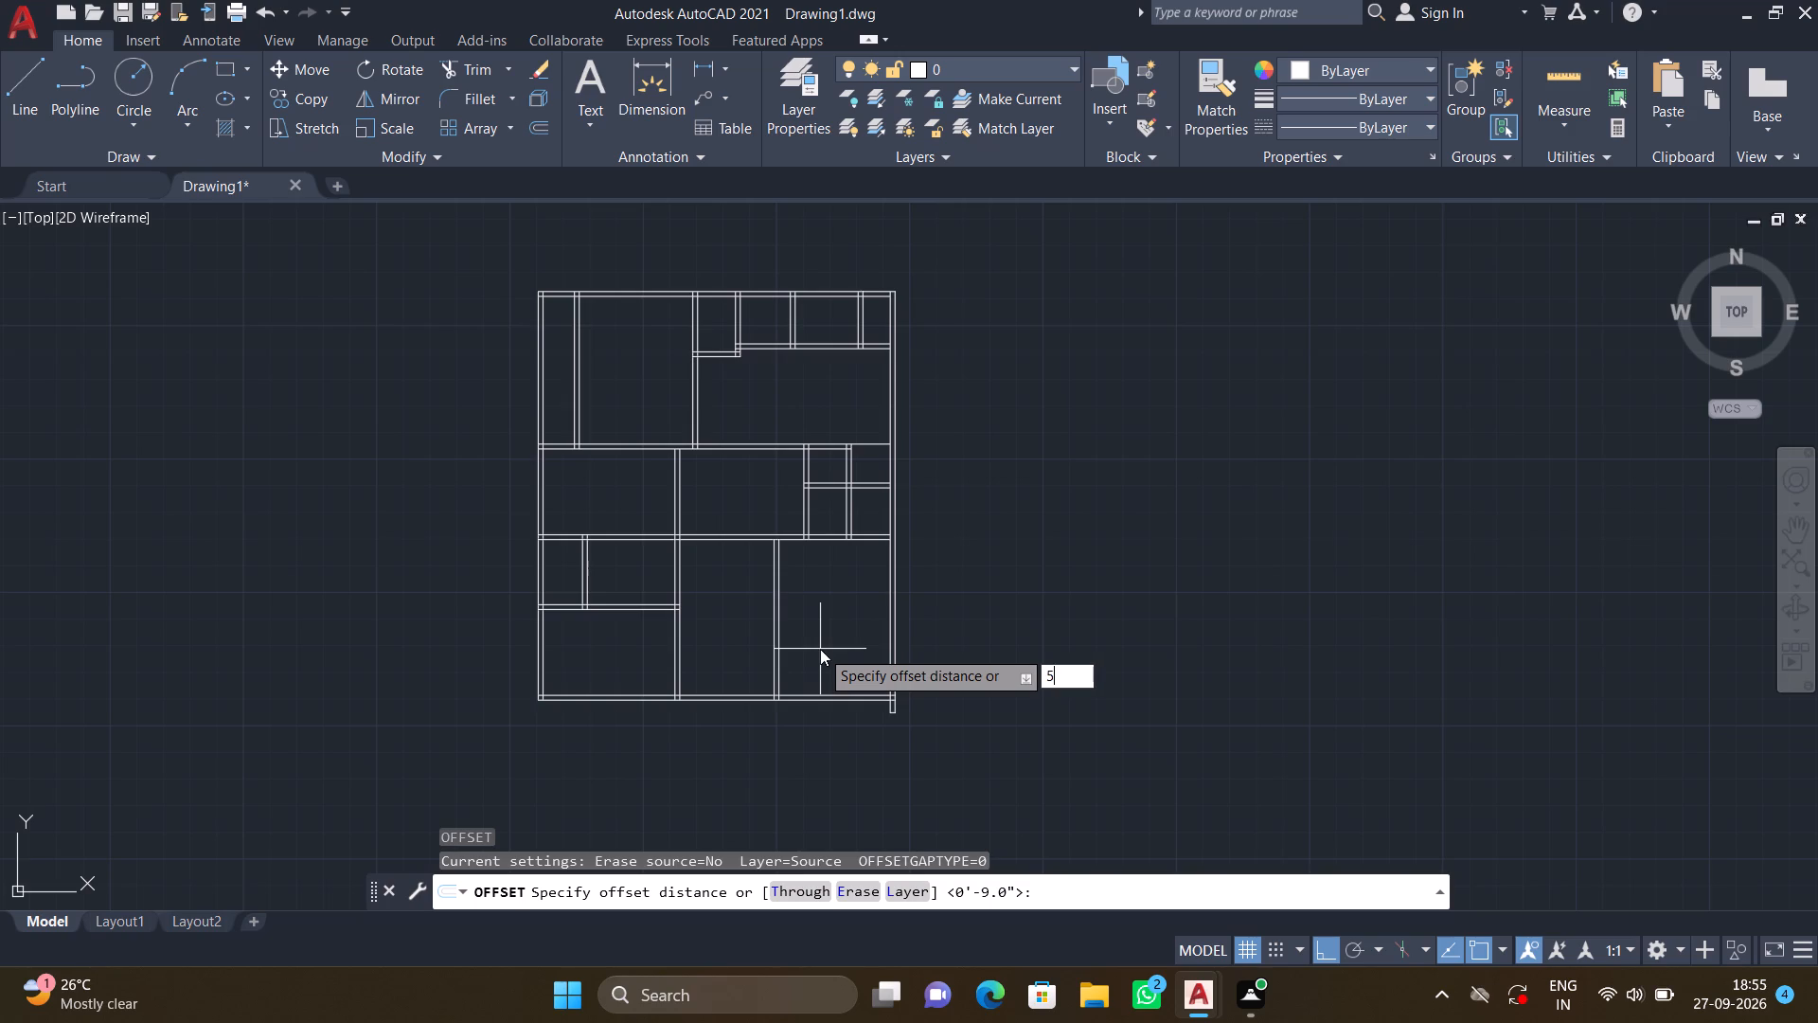
pyautogui.write('11')
pyautogui.hotkey('shift', '"')
pyautogui.press('Return')
pyautogui.scroll(3, 845, 723)
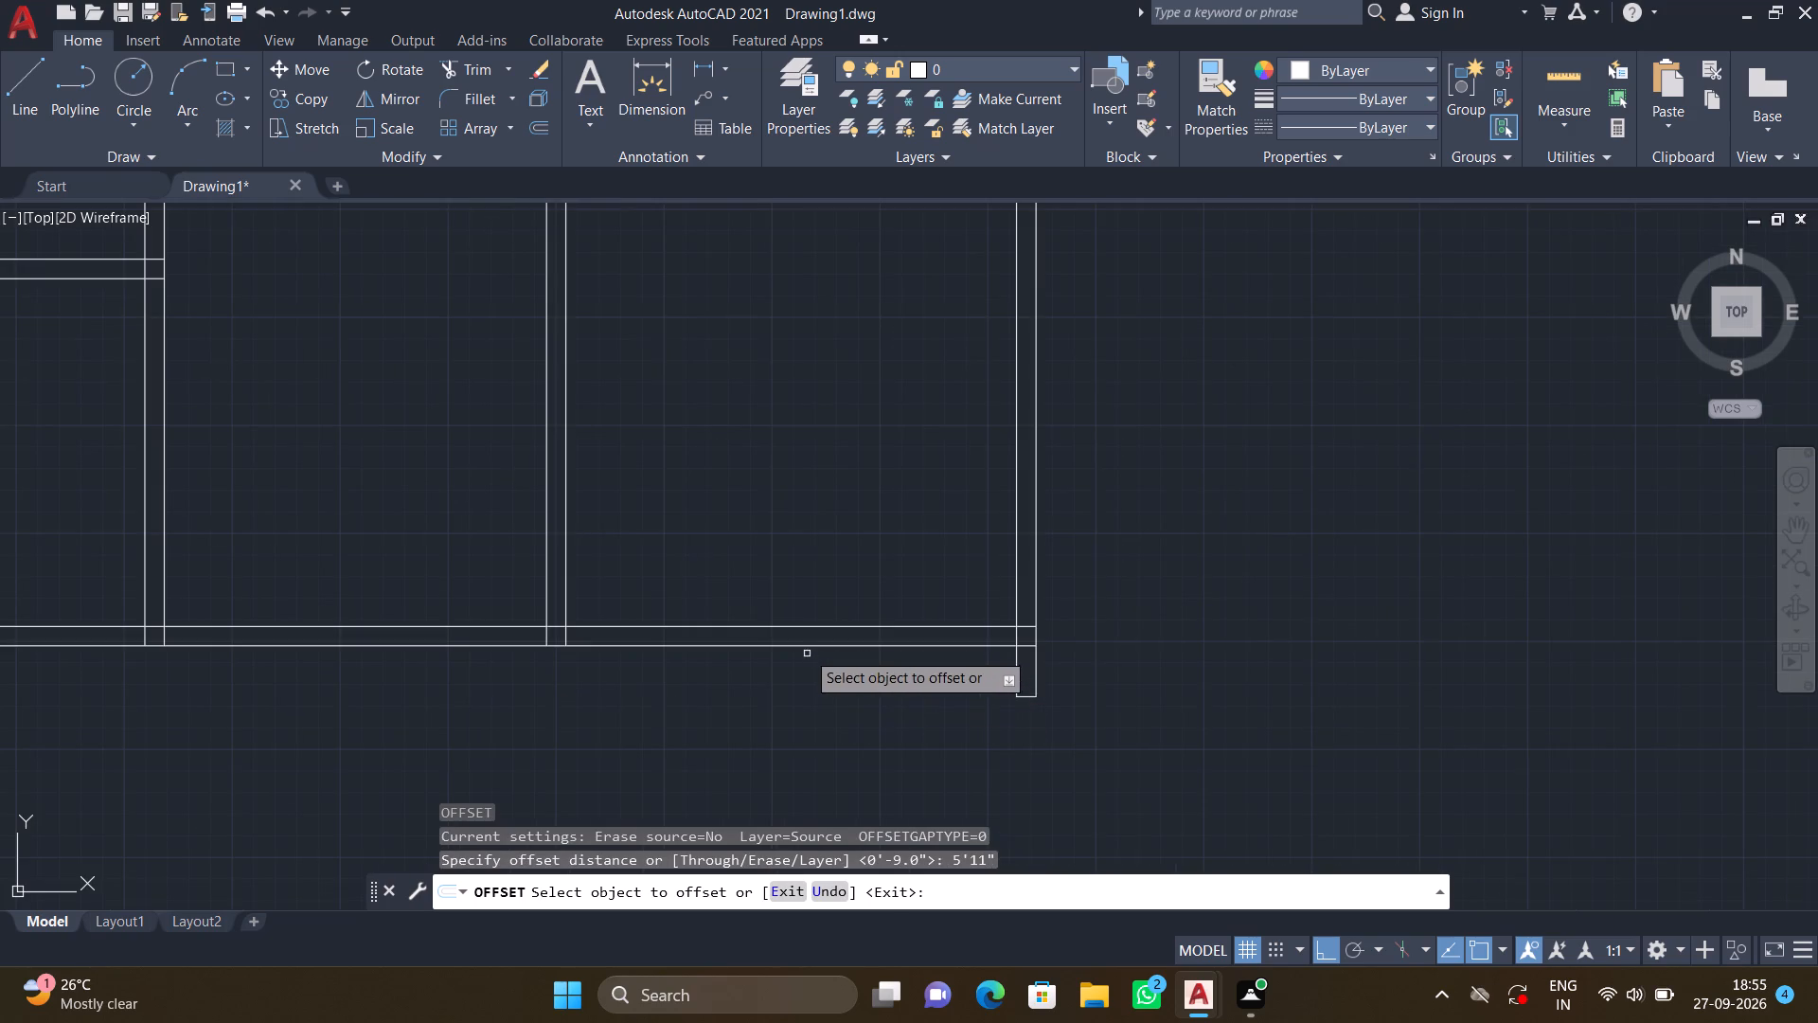
pyautogui.click(794, 626)
pyautogui.click(763, 432)
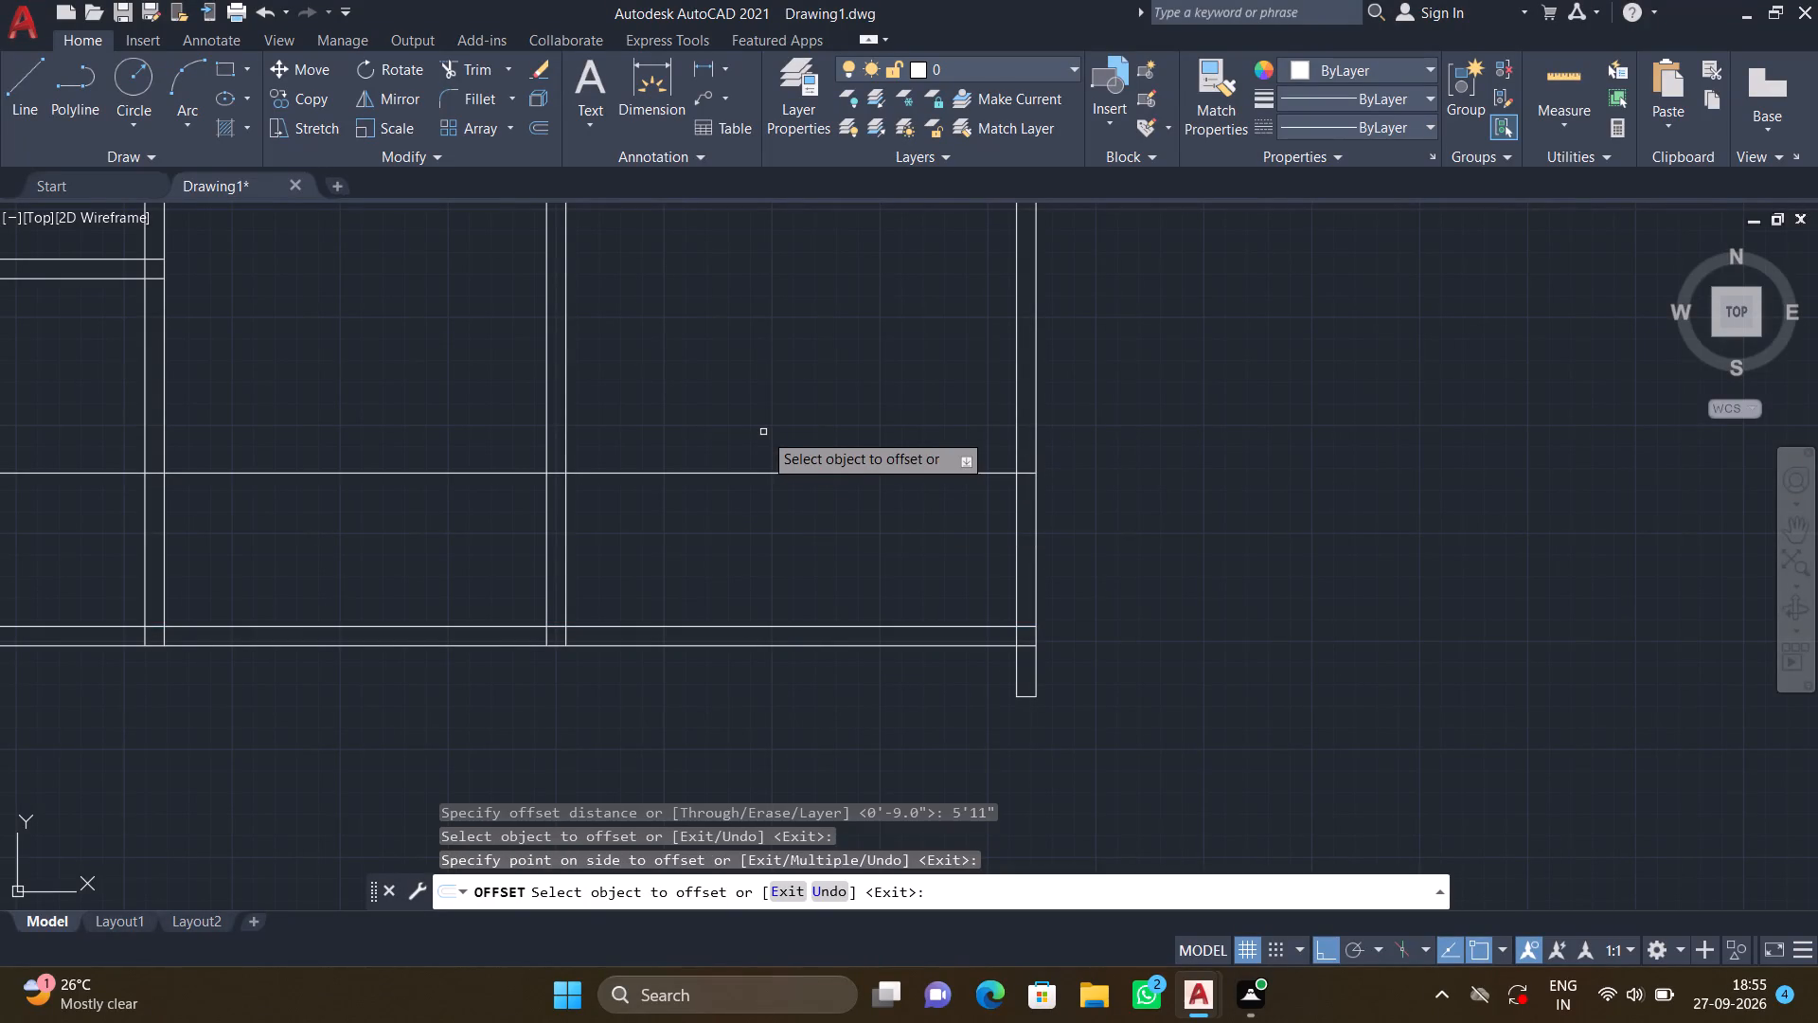
pyautogui.press('Return')
# Offset the new horizontal line 9" to the north to form a double-line wall.
pyautogui.press('o')
pyautogui.press('Return')
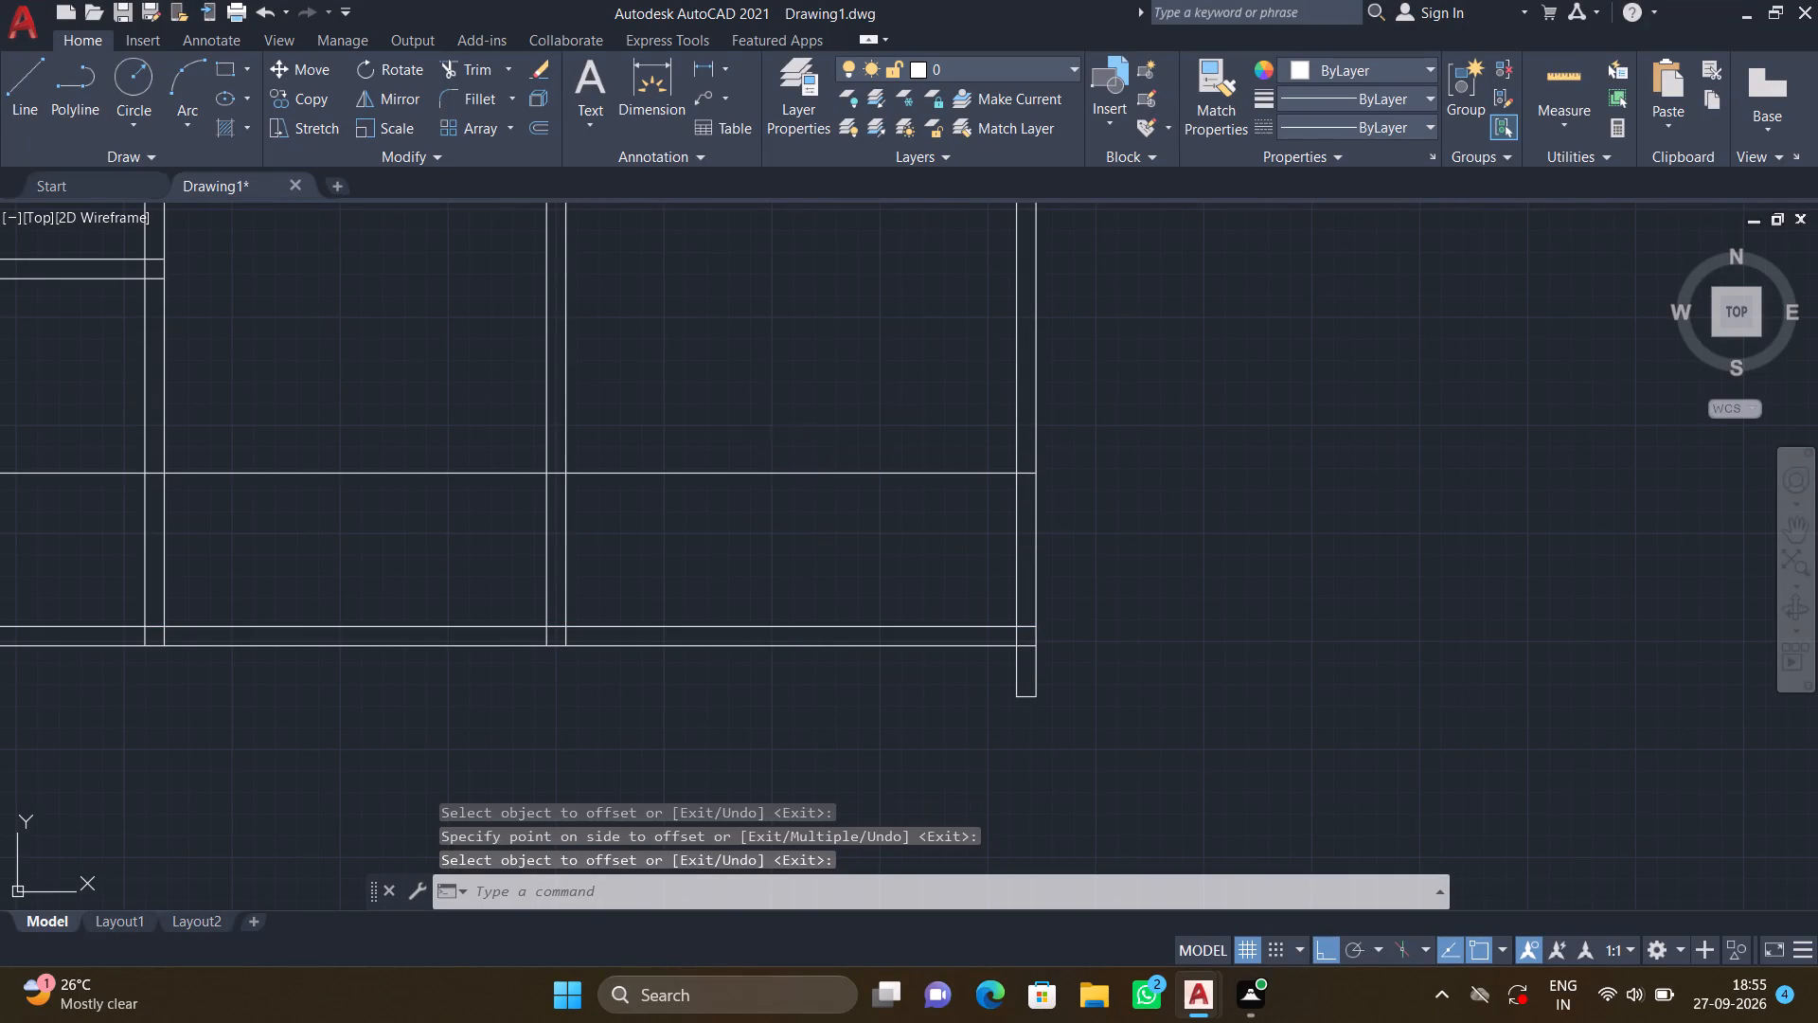
pyautogui.write('9"')
pyautogui.press('Return')
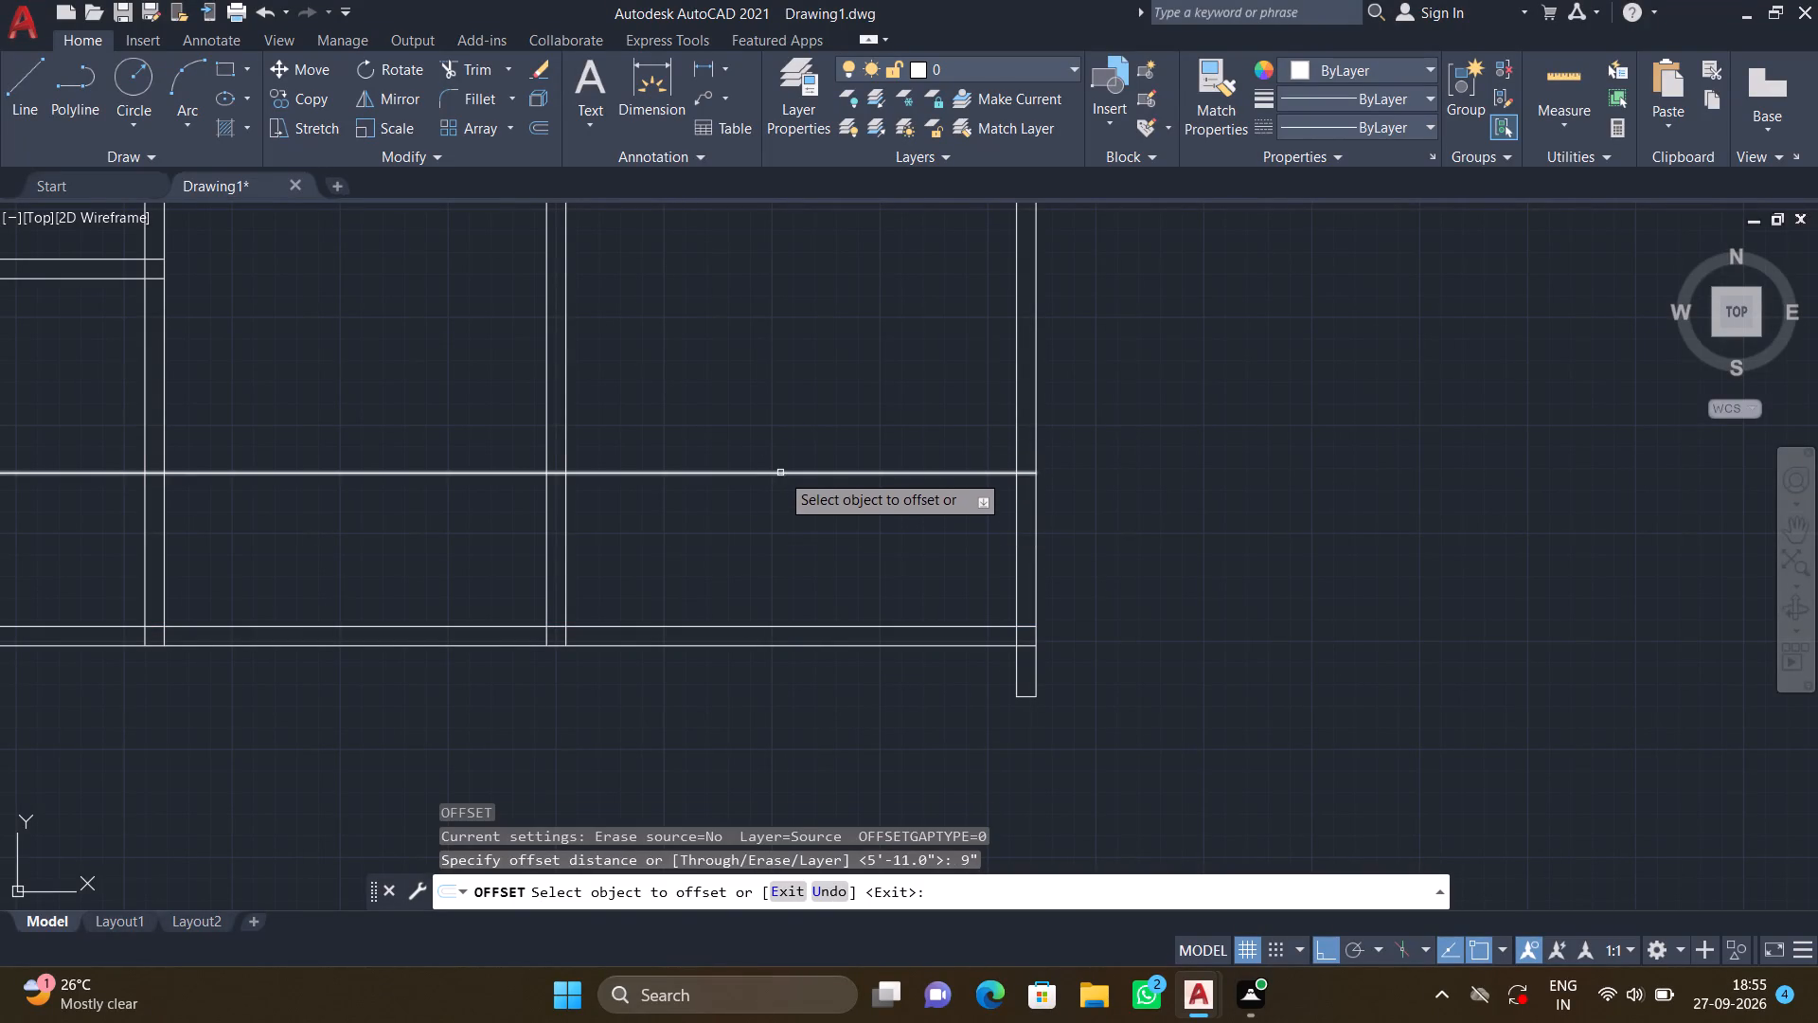
pyautogui.click(780, 473)
pyautogui.click(780, 404)
pyautogui.press('Return')
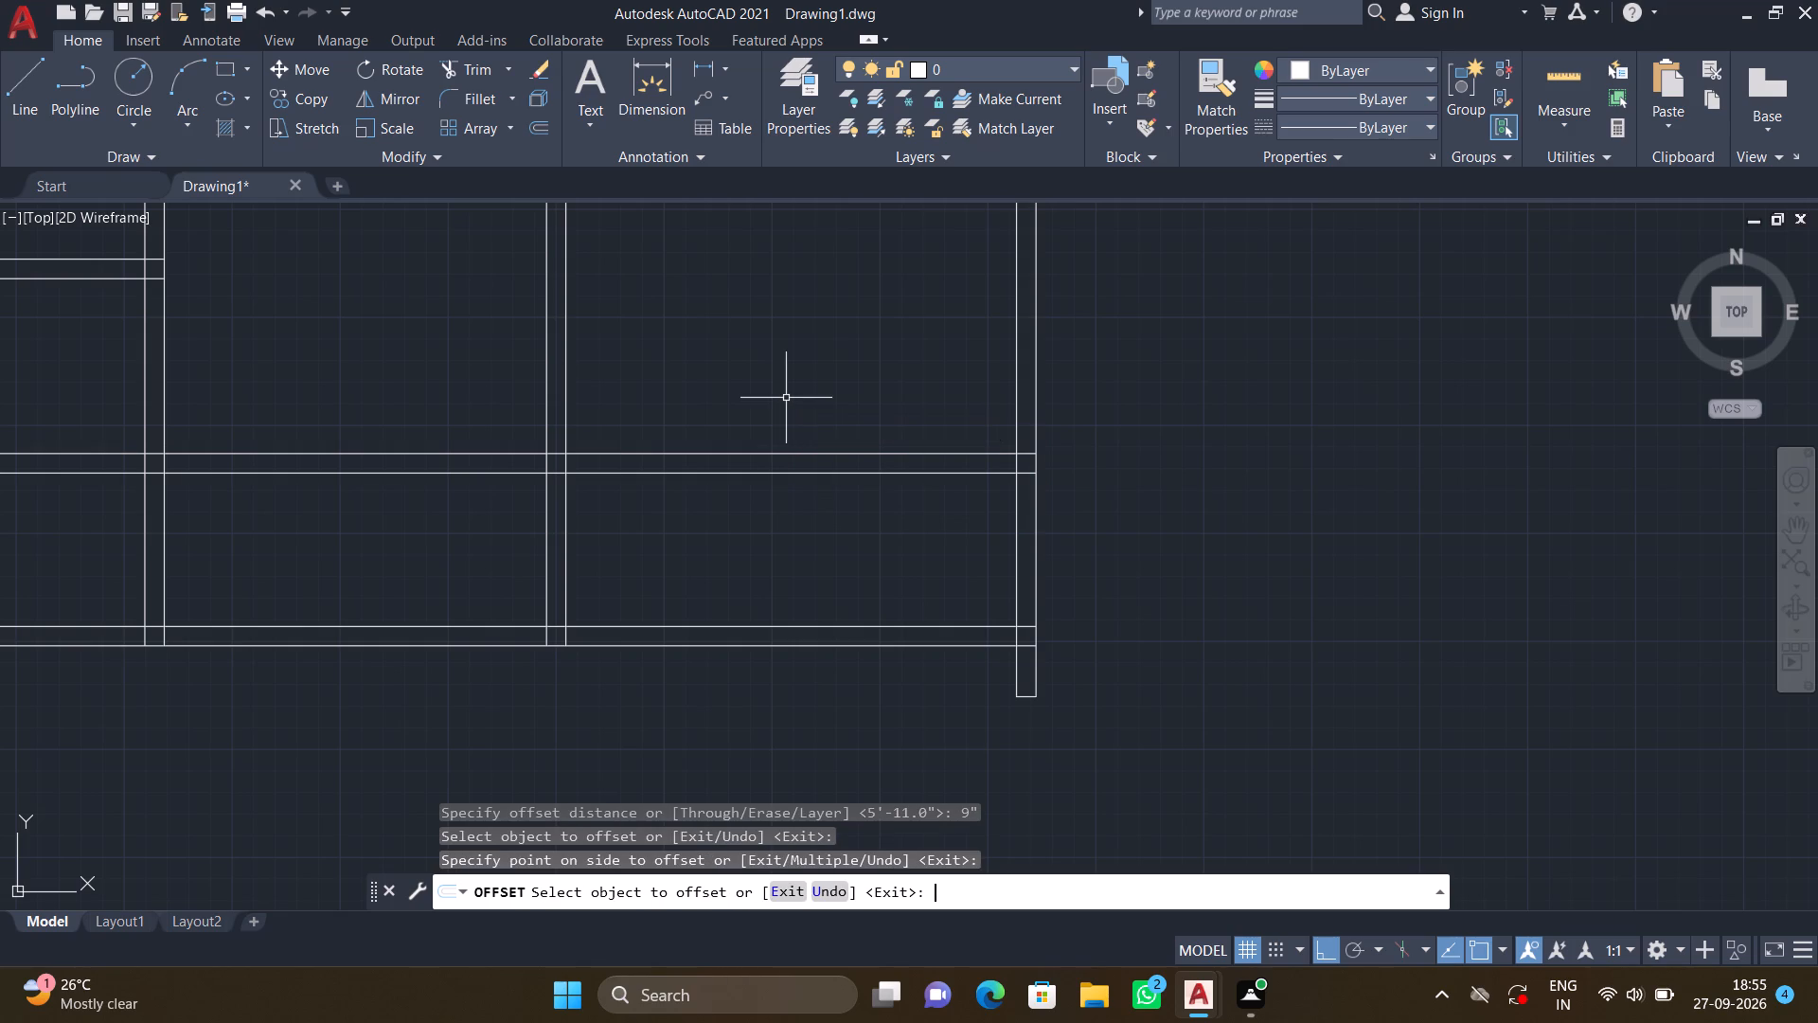
# Trim both lines of the new horizontal wall where they cross the southern middle and southwest rooms.
pyautogui.scroll(-2, 649, 464)
pyautogui.moveTo(487, 535); pyautogui.dragTo(687, 477, button='middle')
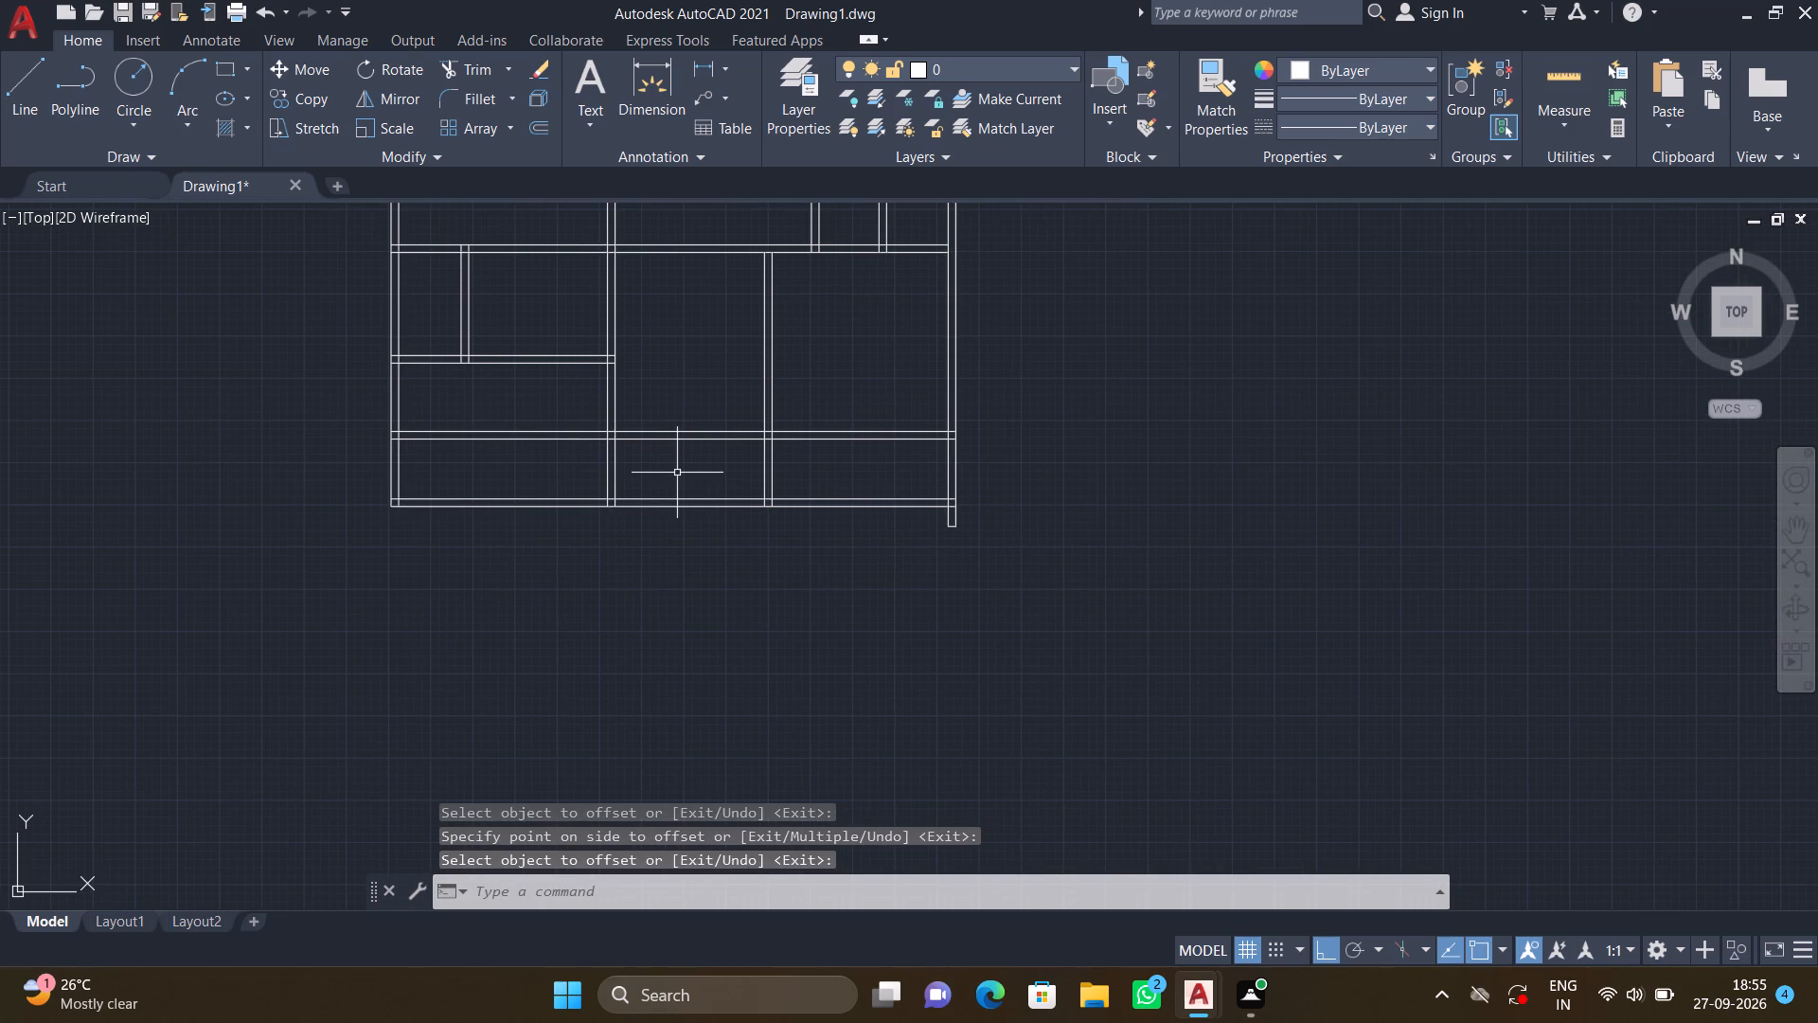
pyautogui.write('TR')
pyautogui.press('Return')
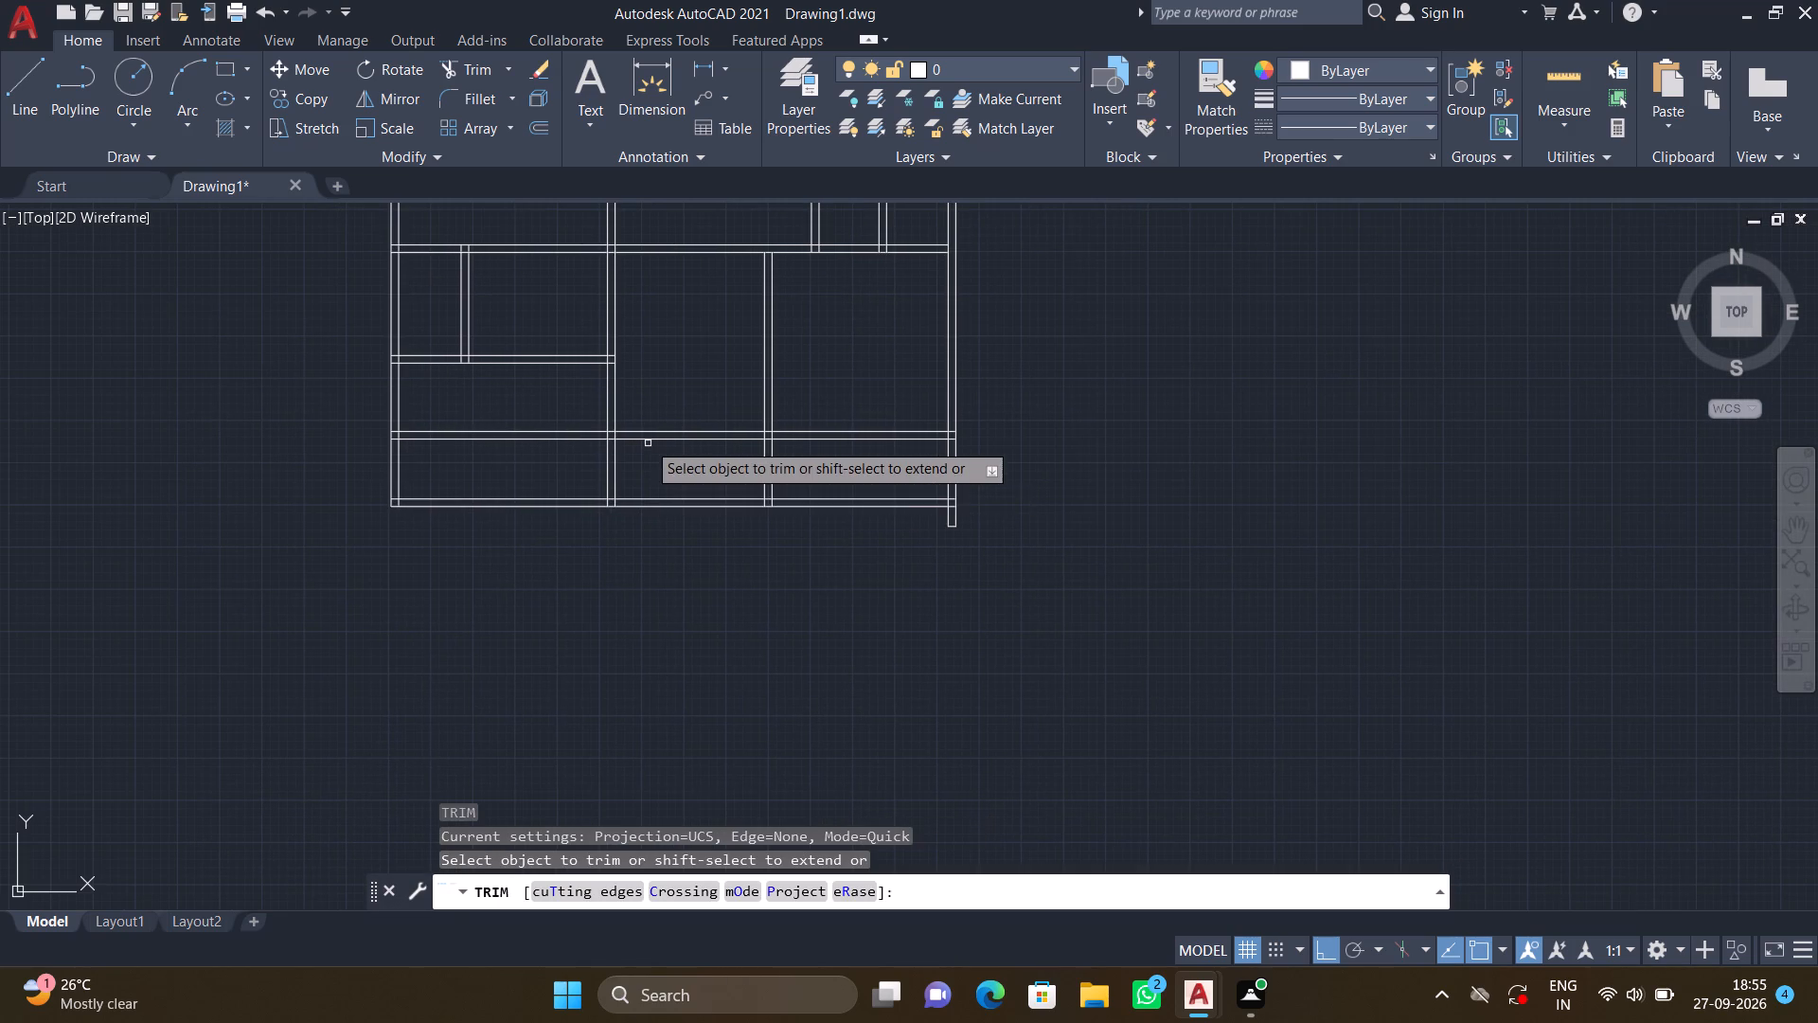
pyautogui.click(640, 412)
pyautogui.click(684, 471)
pyautogui.click(534, 418)
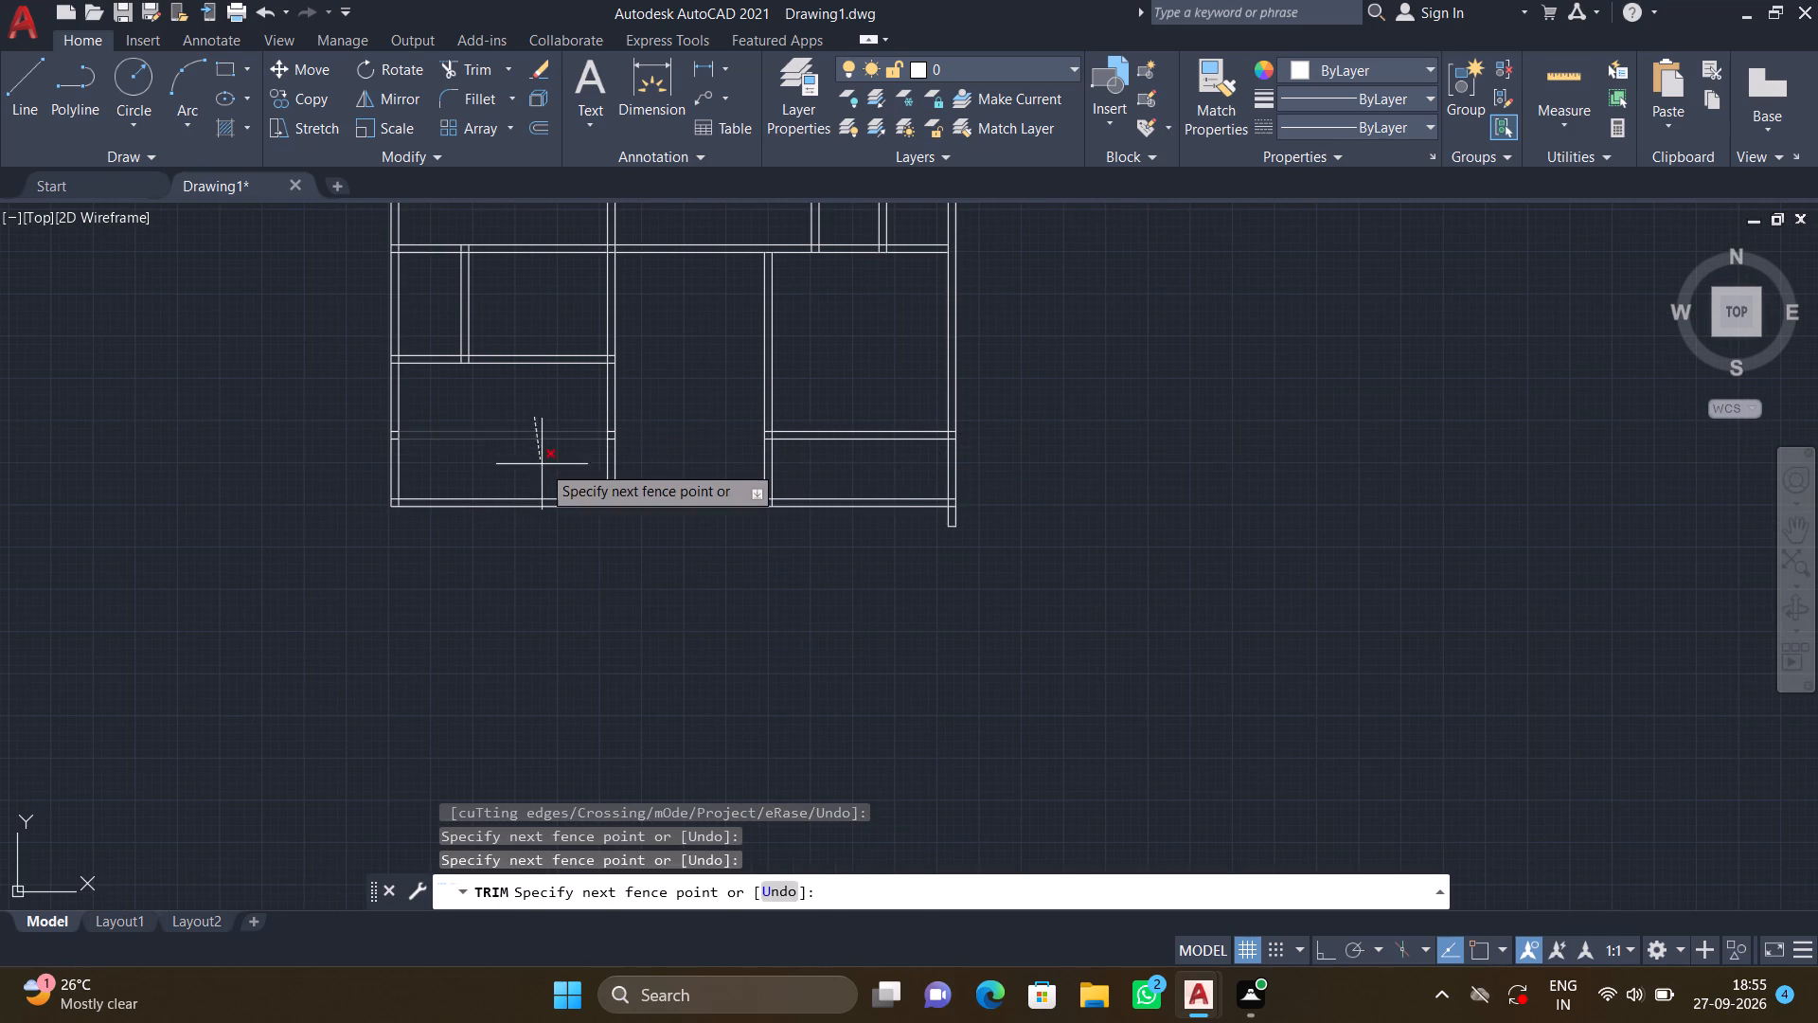
pyautogui.click(542, 466)
# Trim the leftover pieces of the new horizontal wall inside the central wall and the west outer wall.
pyautogui.scroll(3, 598, 433)
pyautogui.click(634, 422)
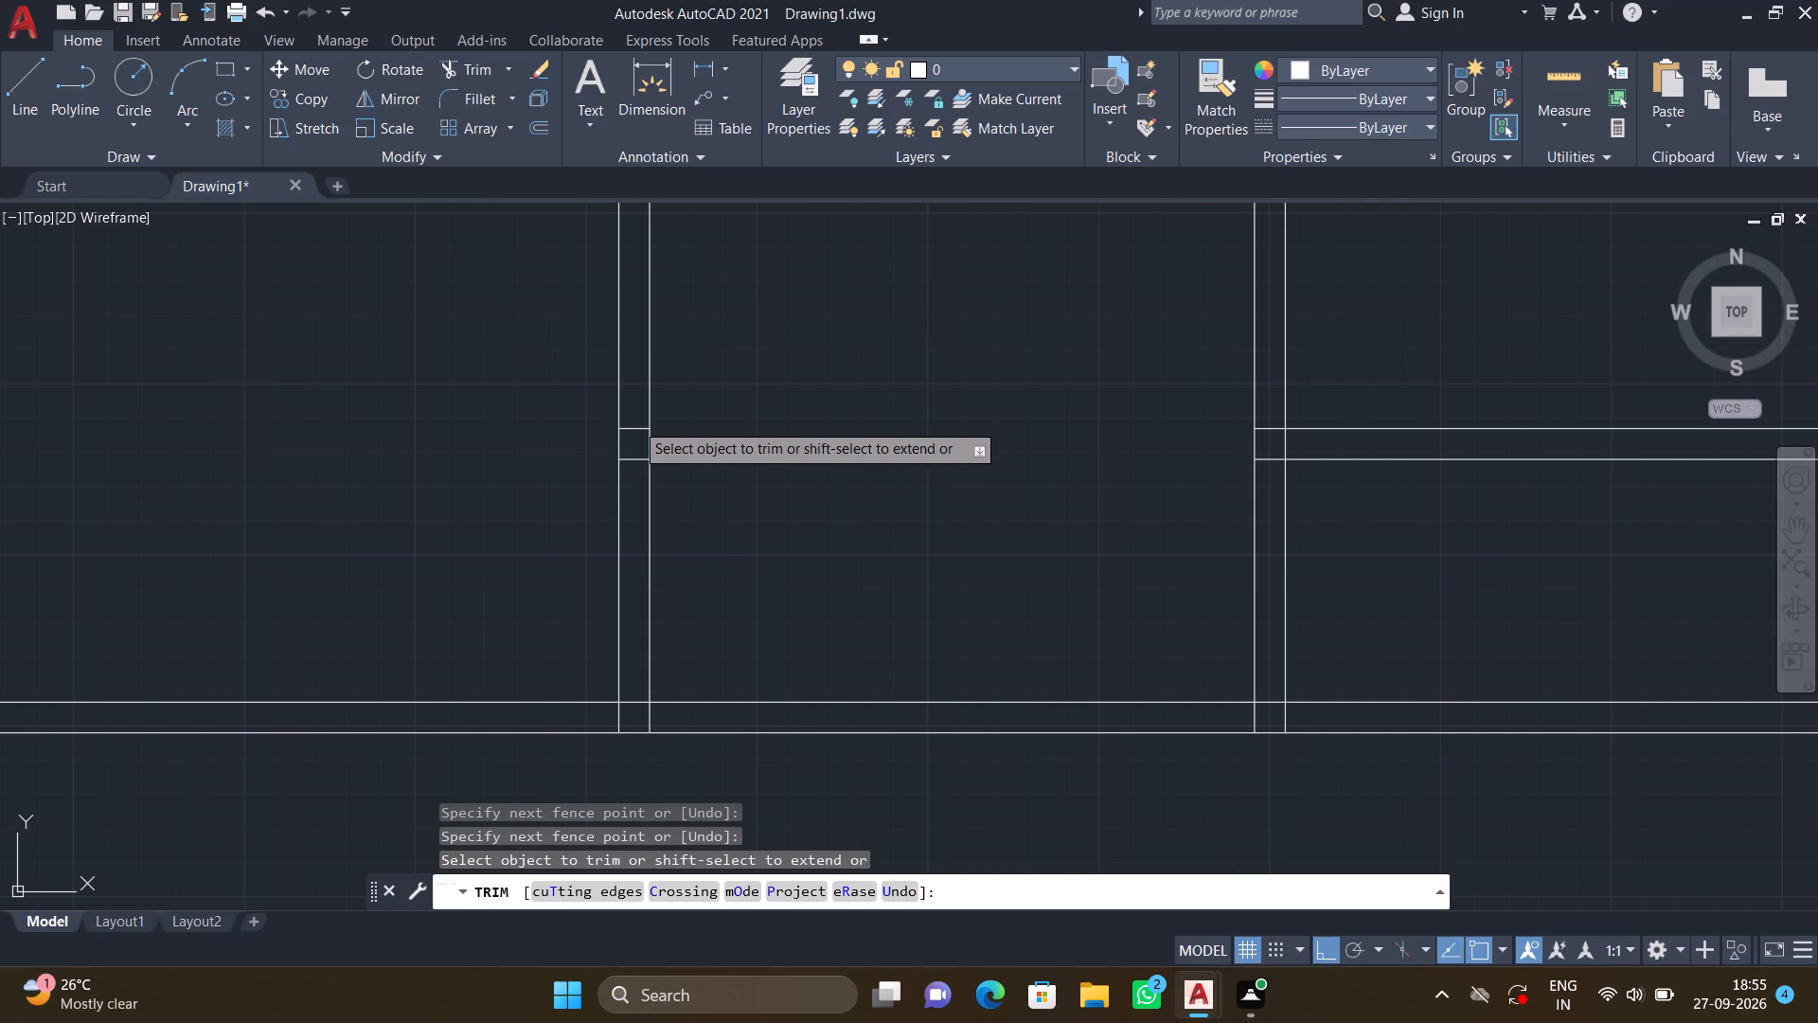
pyautogui.click(642, 482)
pyautogui.scroll(-2, 440, 470)
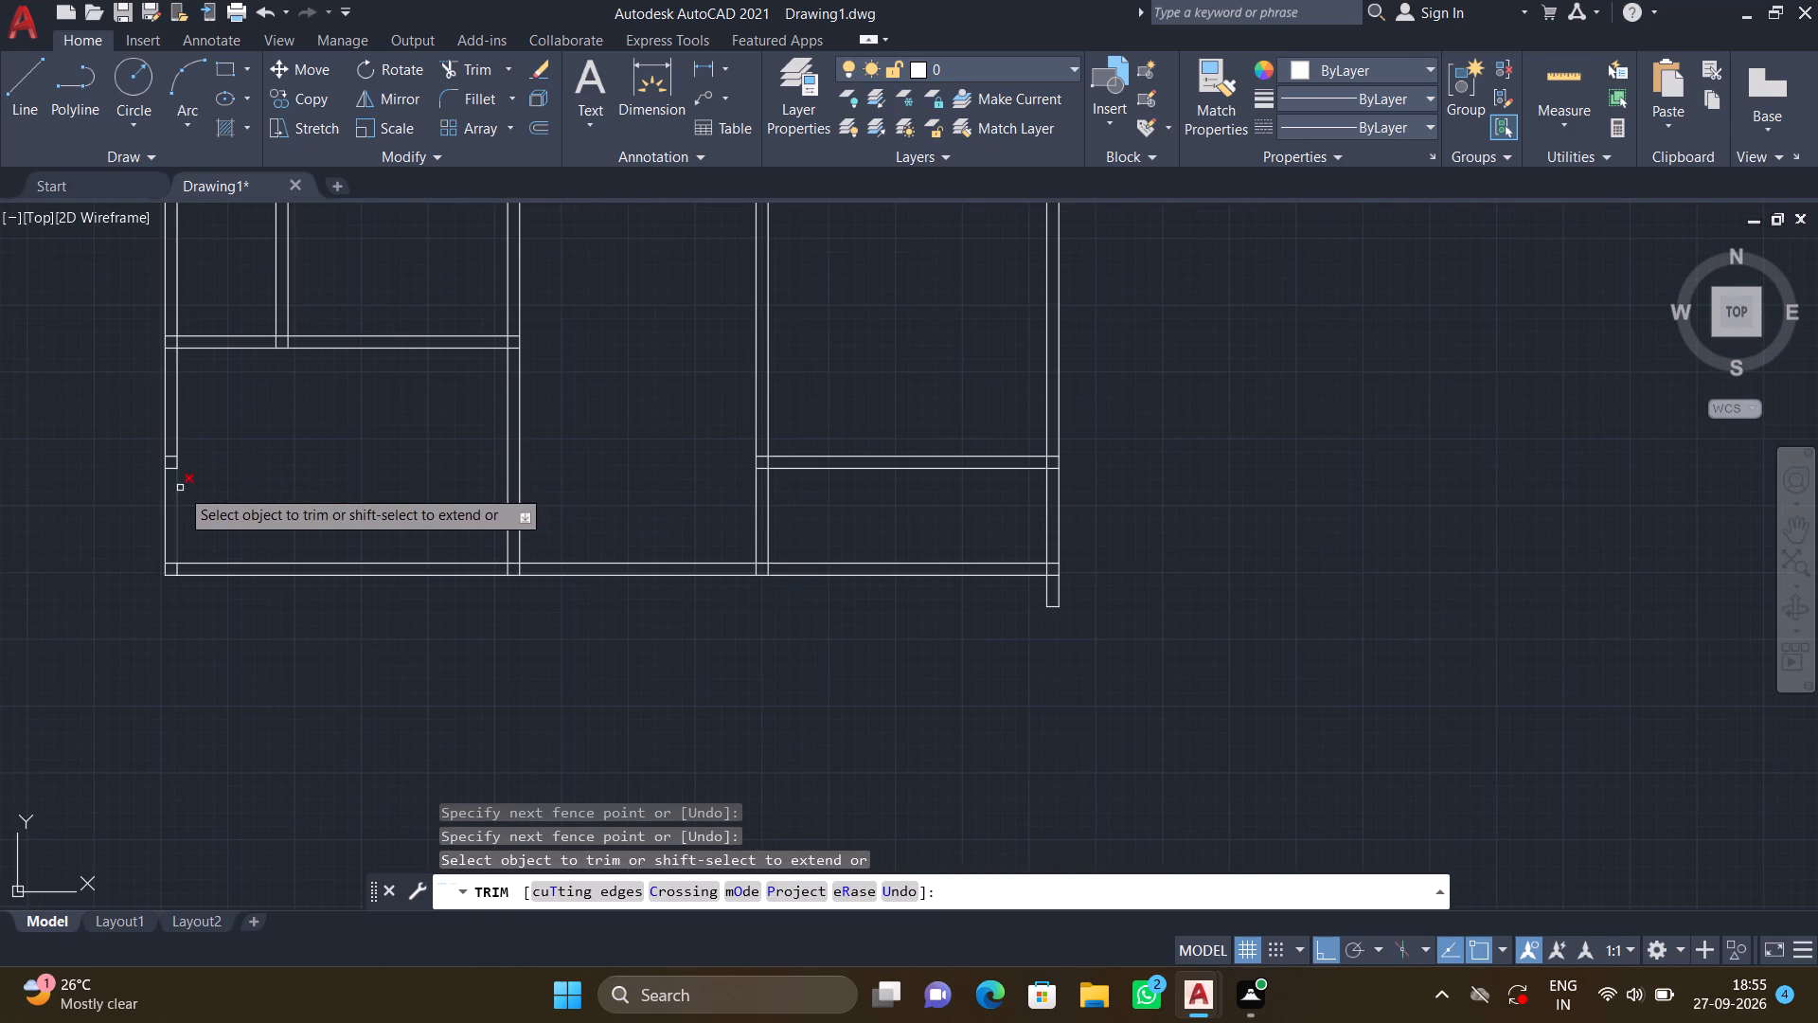
pyautogui.scroll(2, 178, 485)
pyautogui.click(155, 406)
pyautogui.click(154, 461)
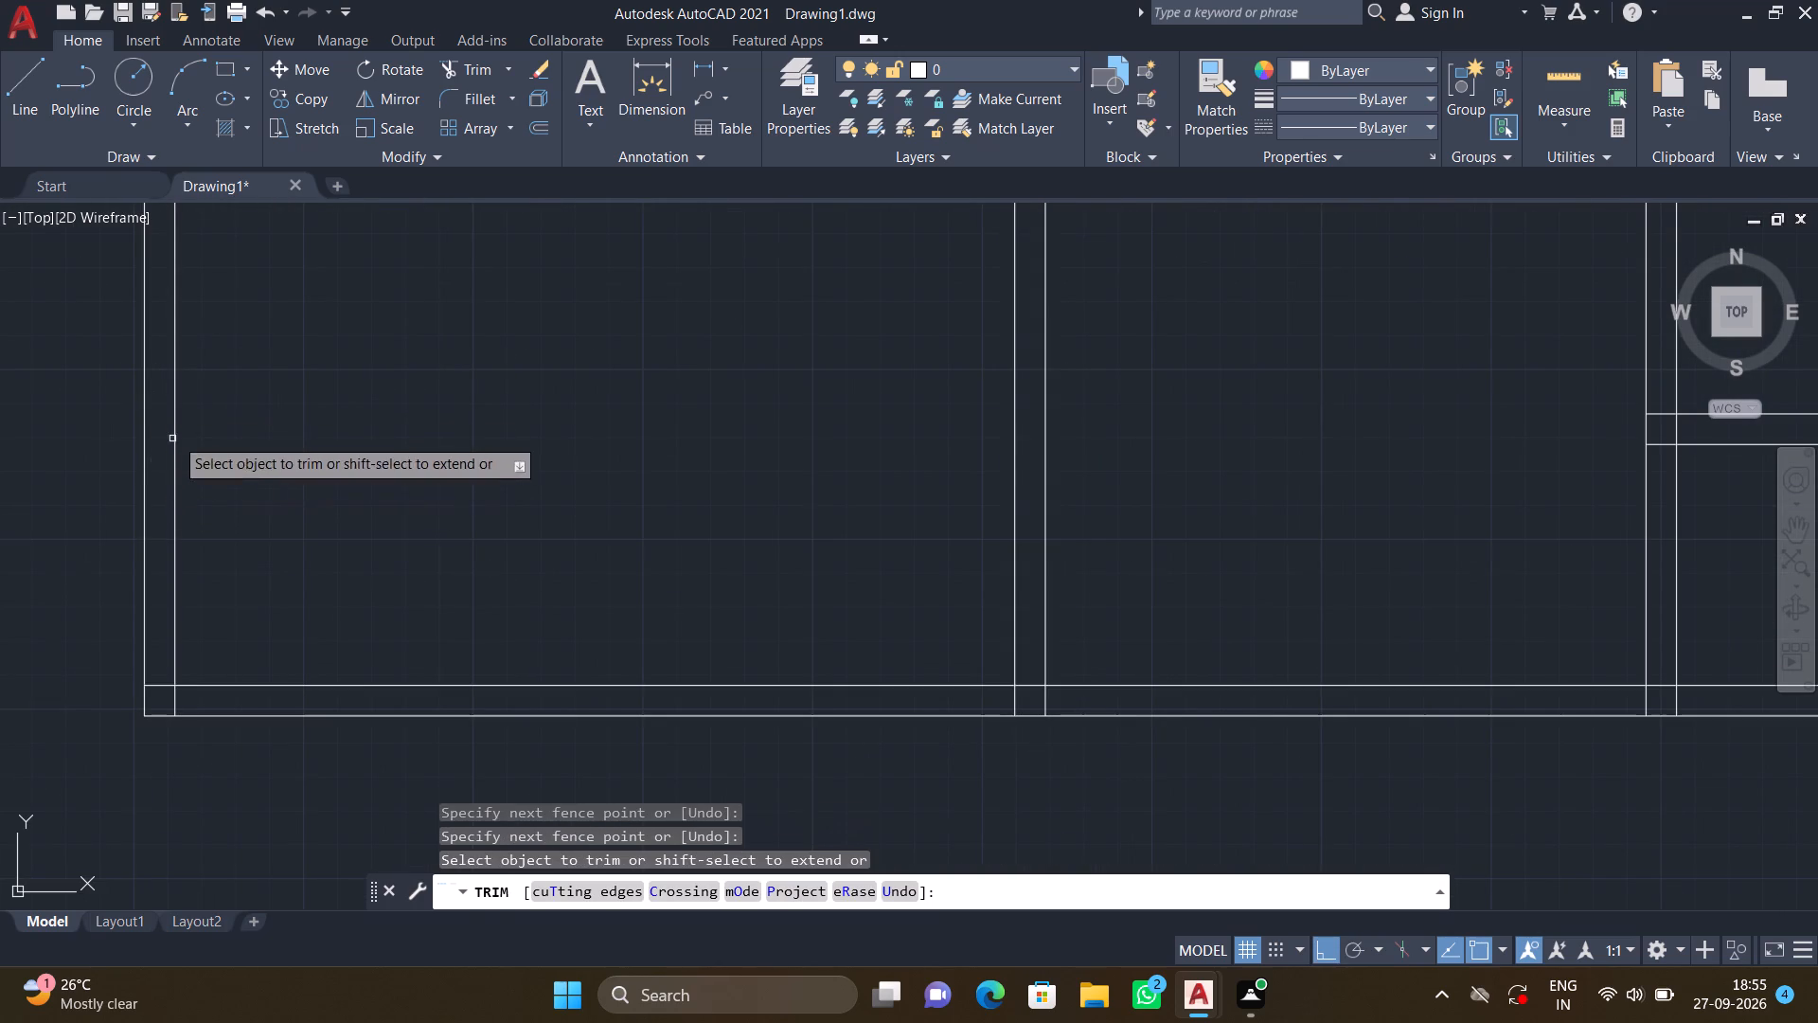
pyautogui.scroll(-4, 333, 450)
pyautogui.scroll(4, 587, 469)
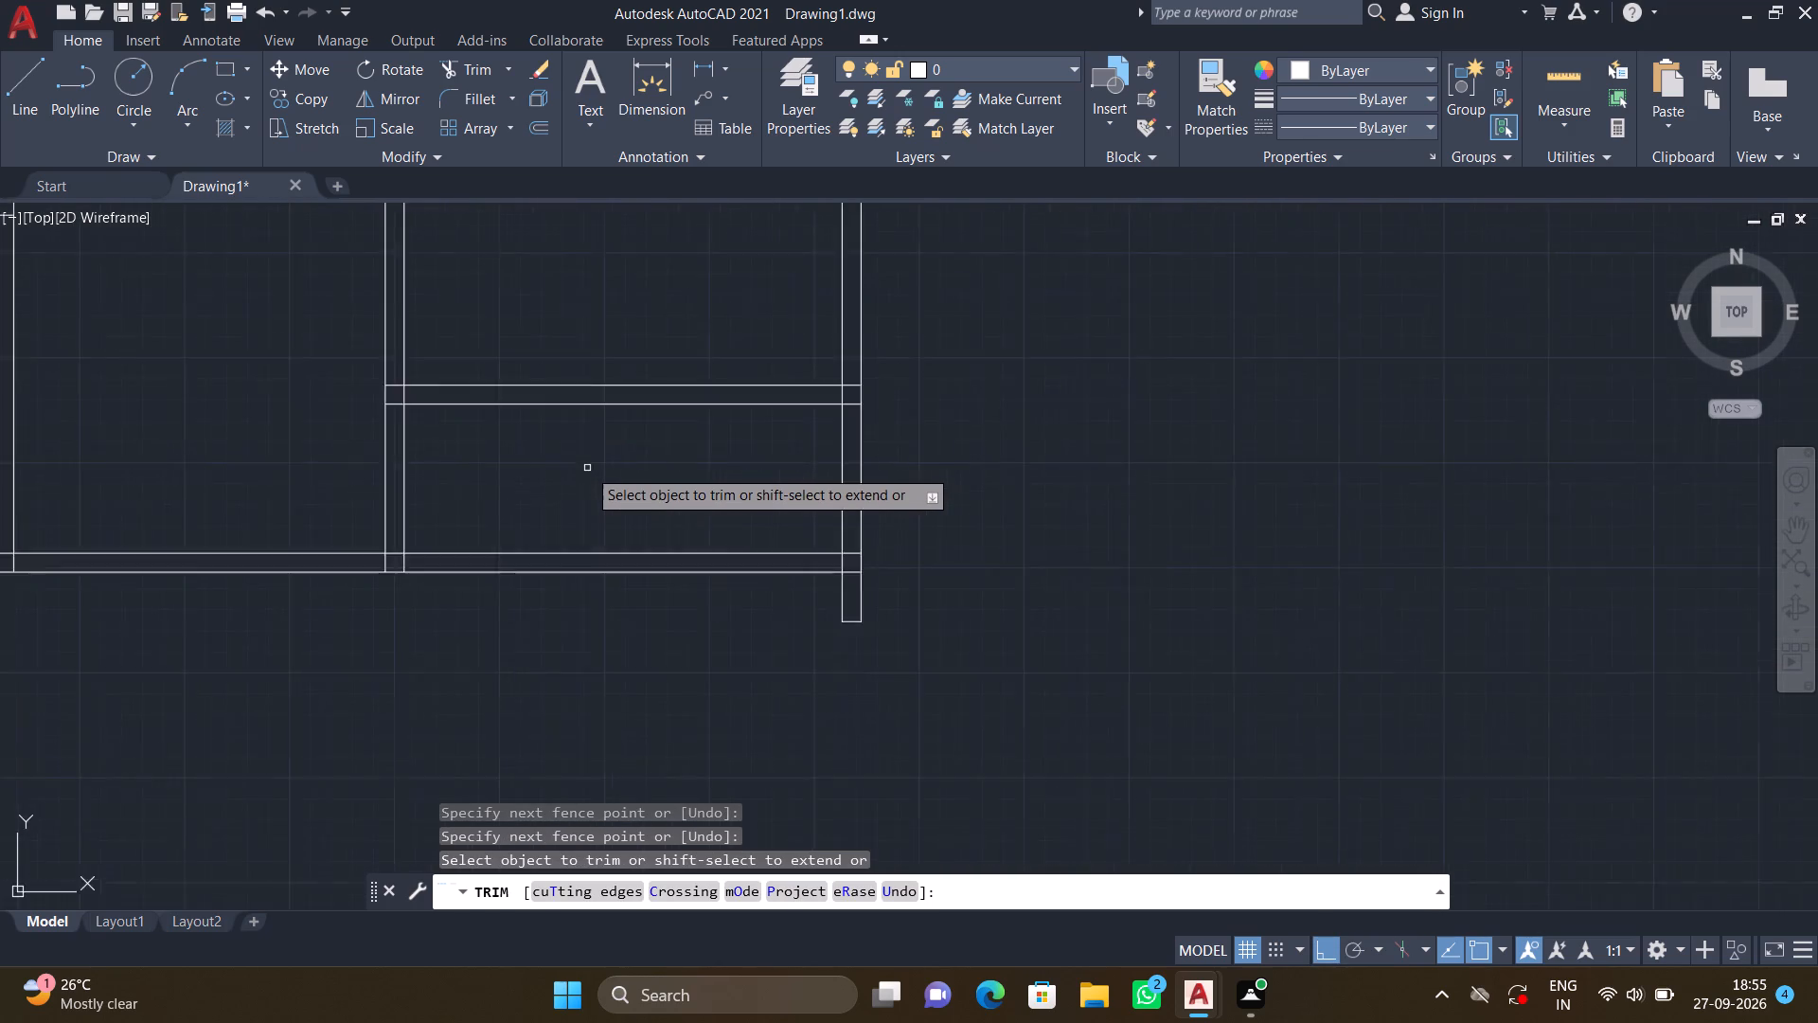
pyautogui.press('Return')
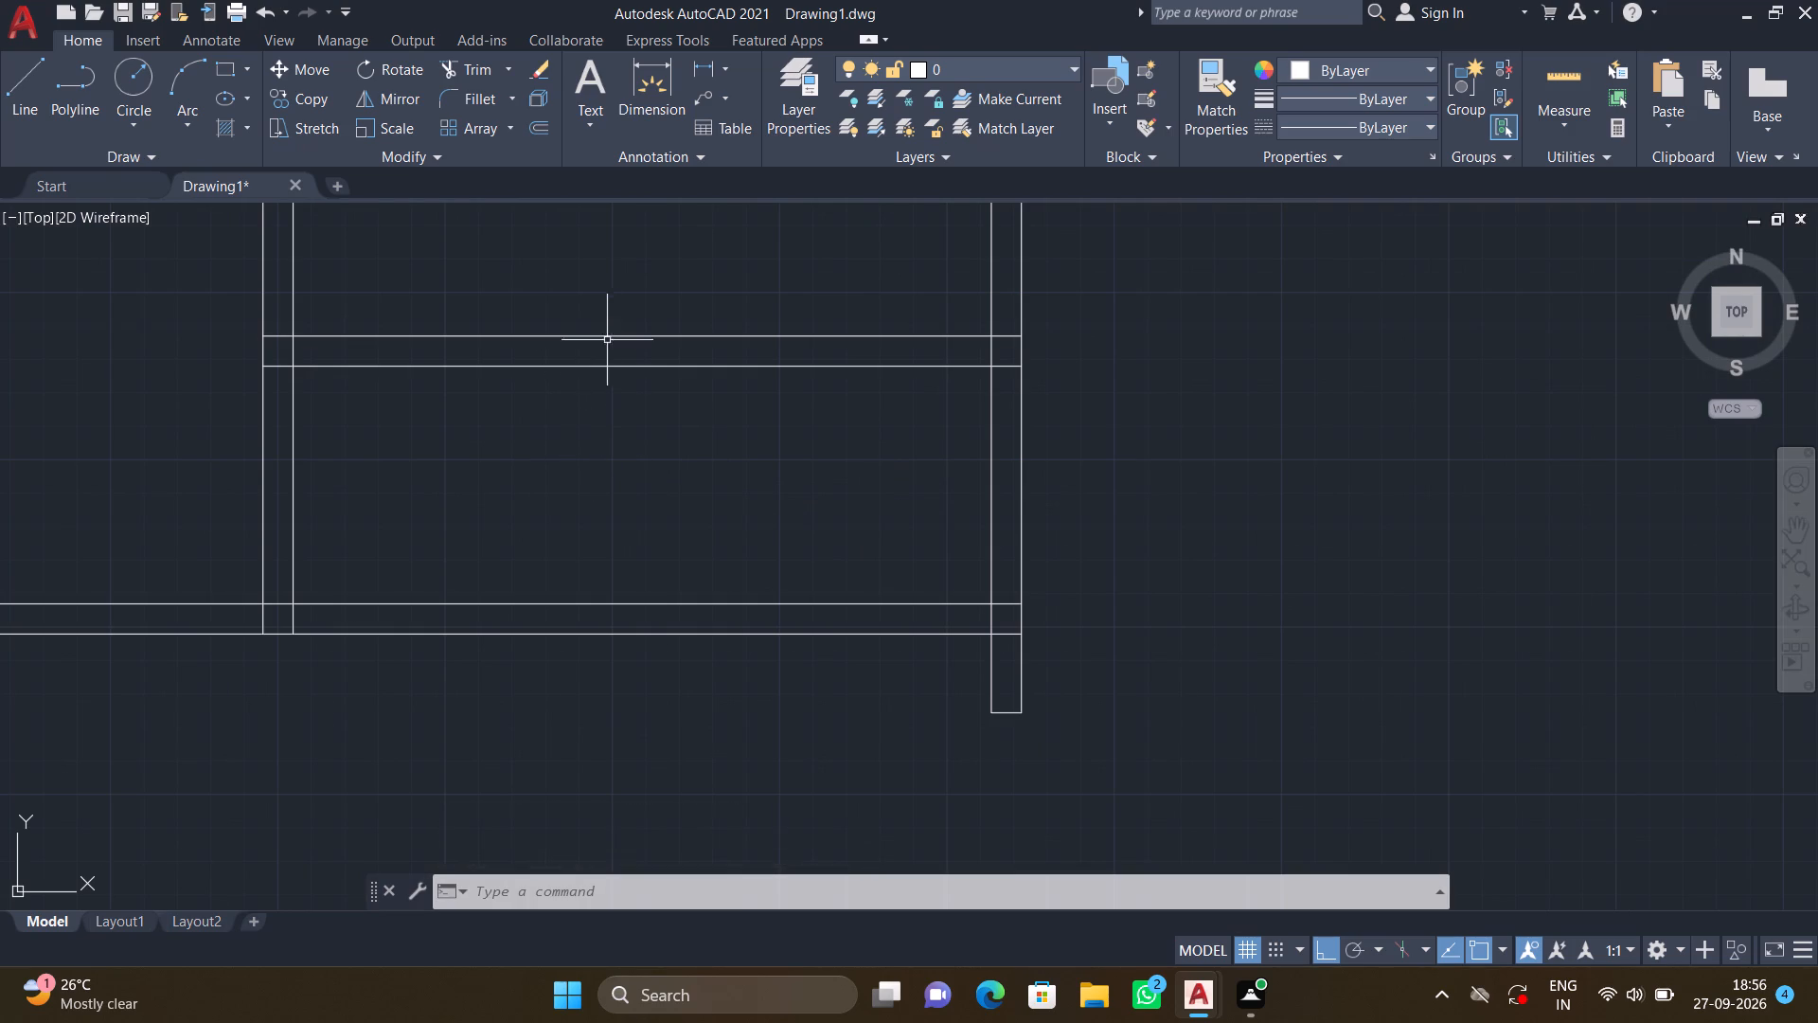
# Offset the inner line of the east outer wall 7'3" to the west, across the southeast room.
pyautogui.moveTo(615, 334); pyautogui.dragTo(567, 497, button='middle')
pyautogui.scroll(-2, 579, 462)
pyautogui.moveTo(588, 422); pyautogui.dragTo(589, 580, button='middle')
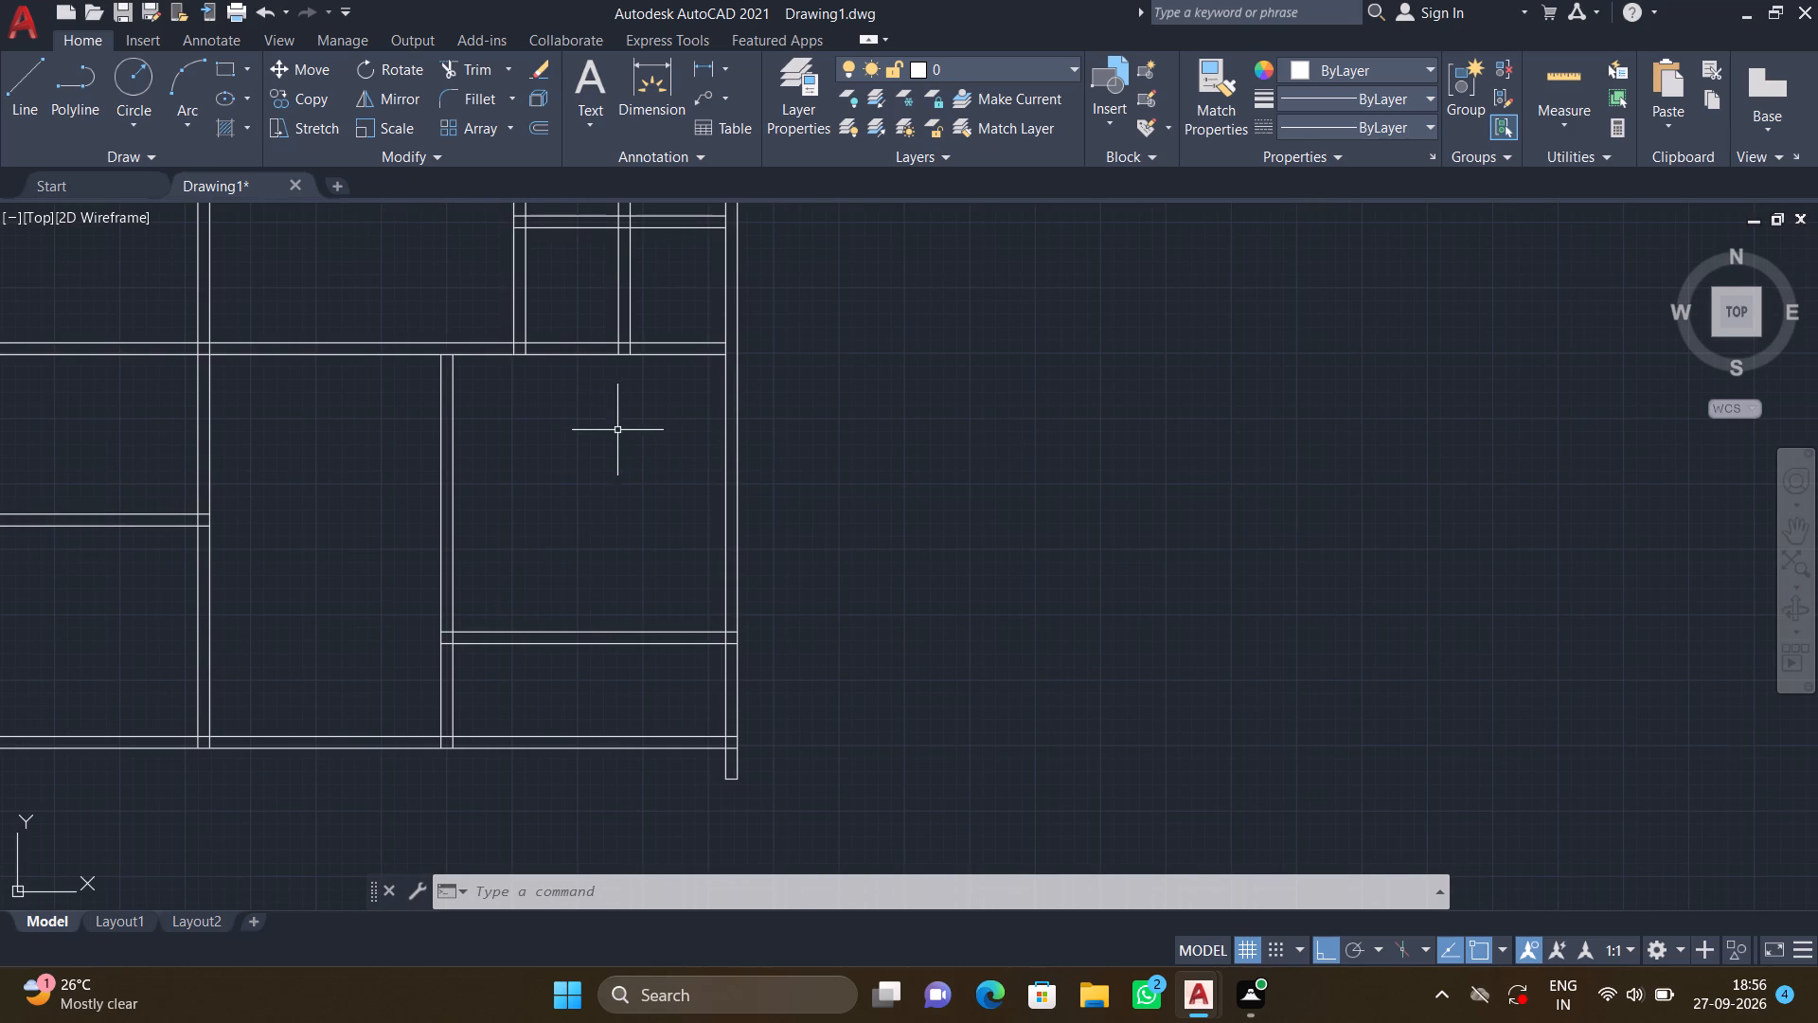
pyautogui.moveTo(586, 444); pyautogui.dragTo(627, 494, button='middle')
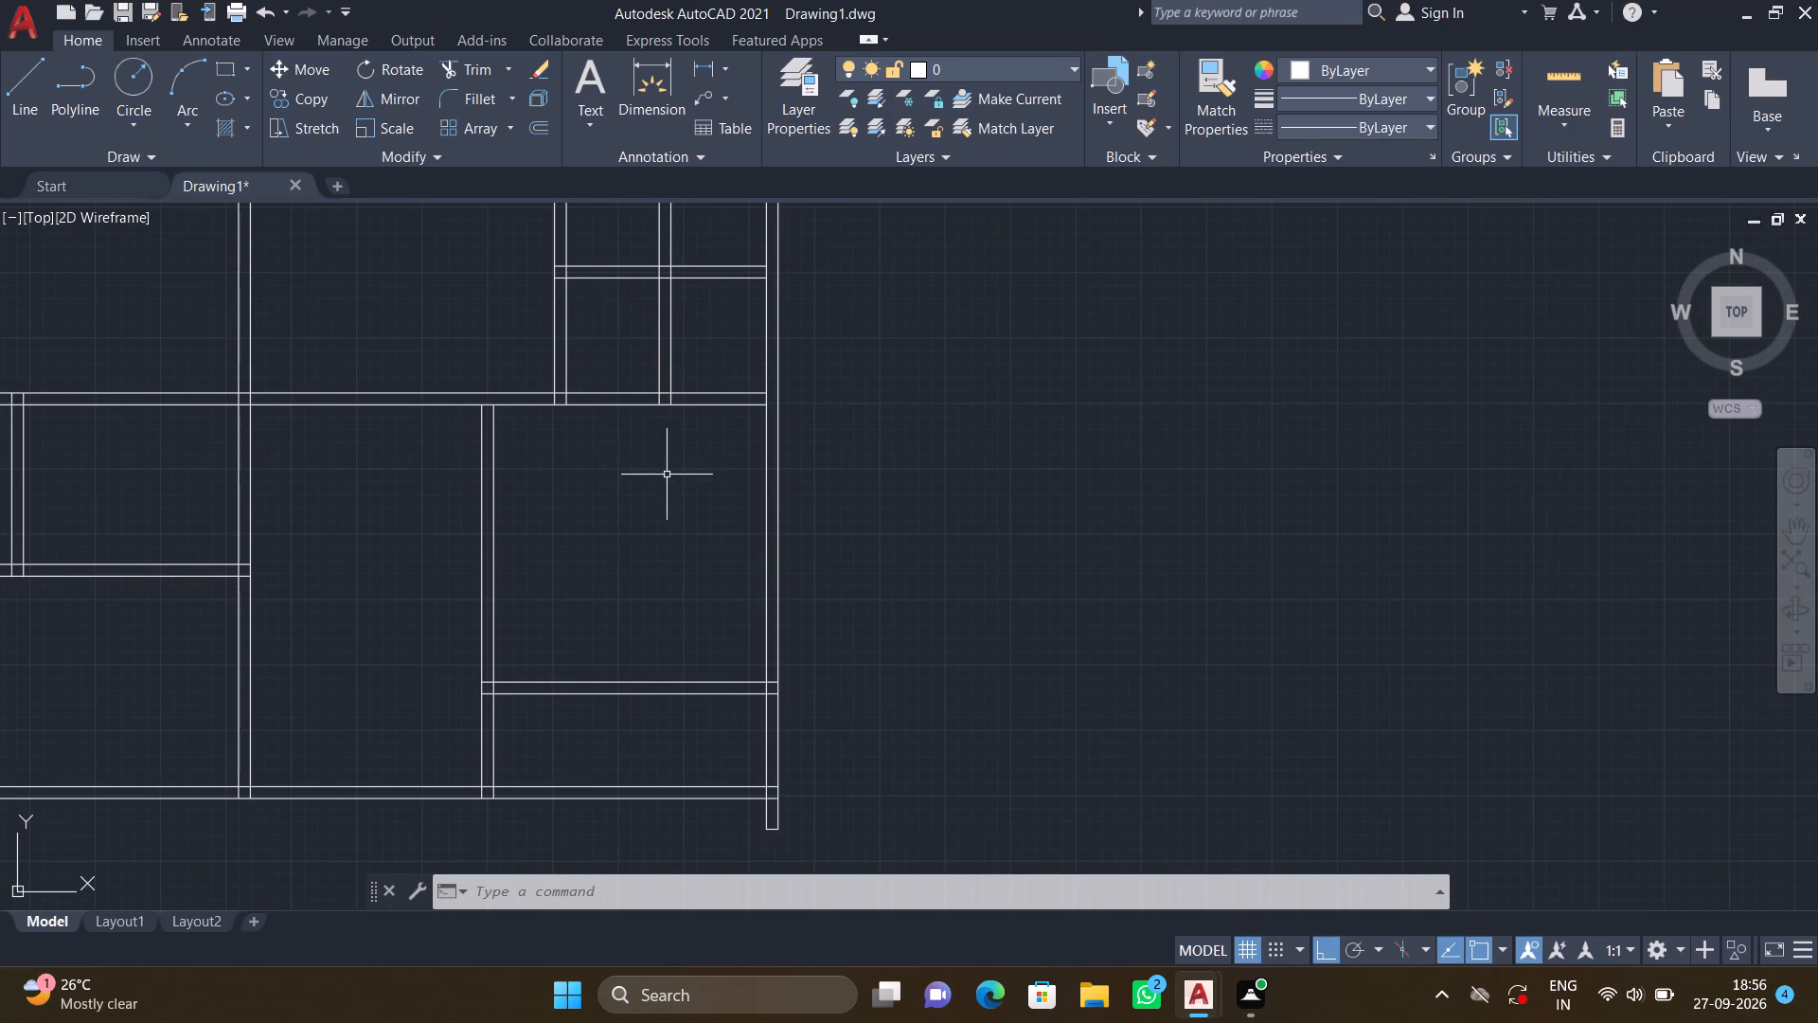
pyautogui.scroll(2, 668, 474)
pyautogui.moveTo(695, 589); pyautogui.dragTo(686, 501, button='middle')
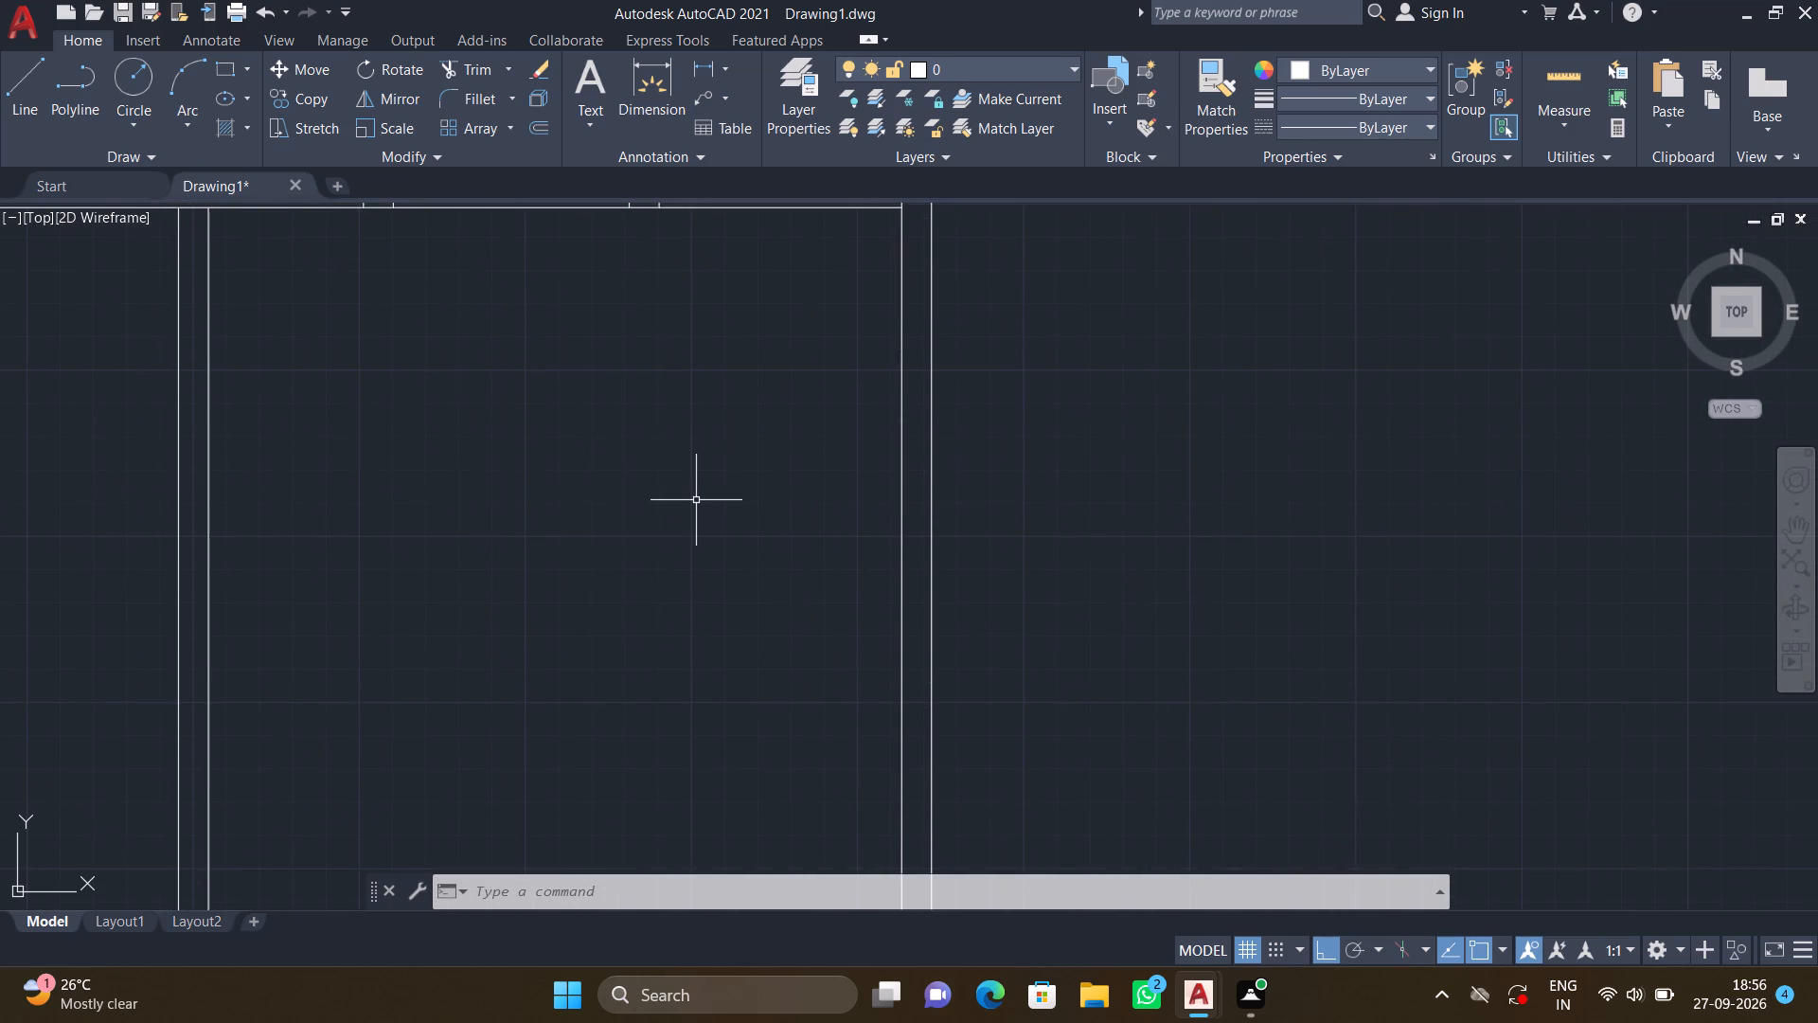
pyautogui.scroll(-1, 694, 503)
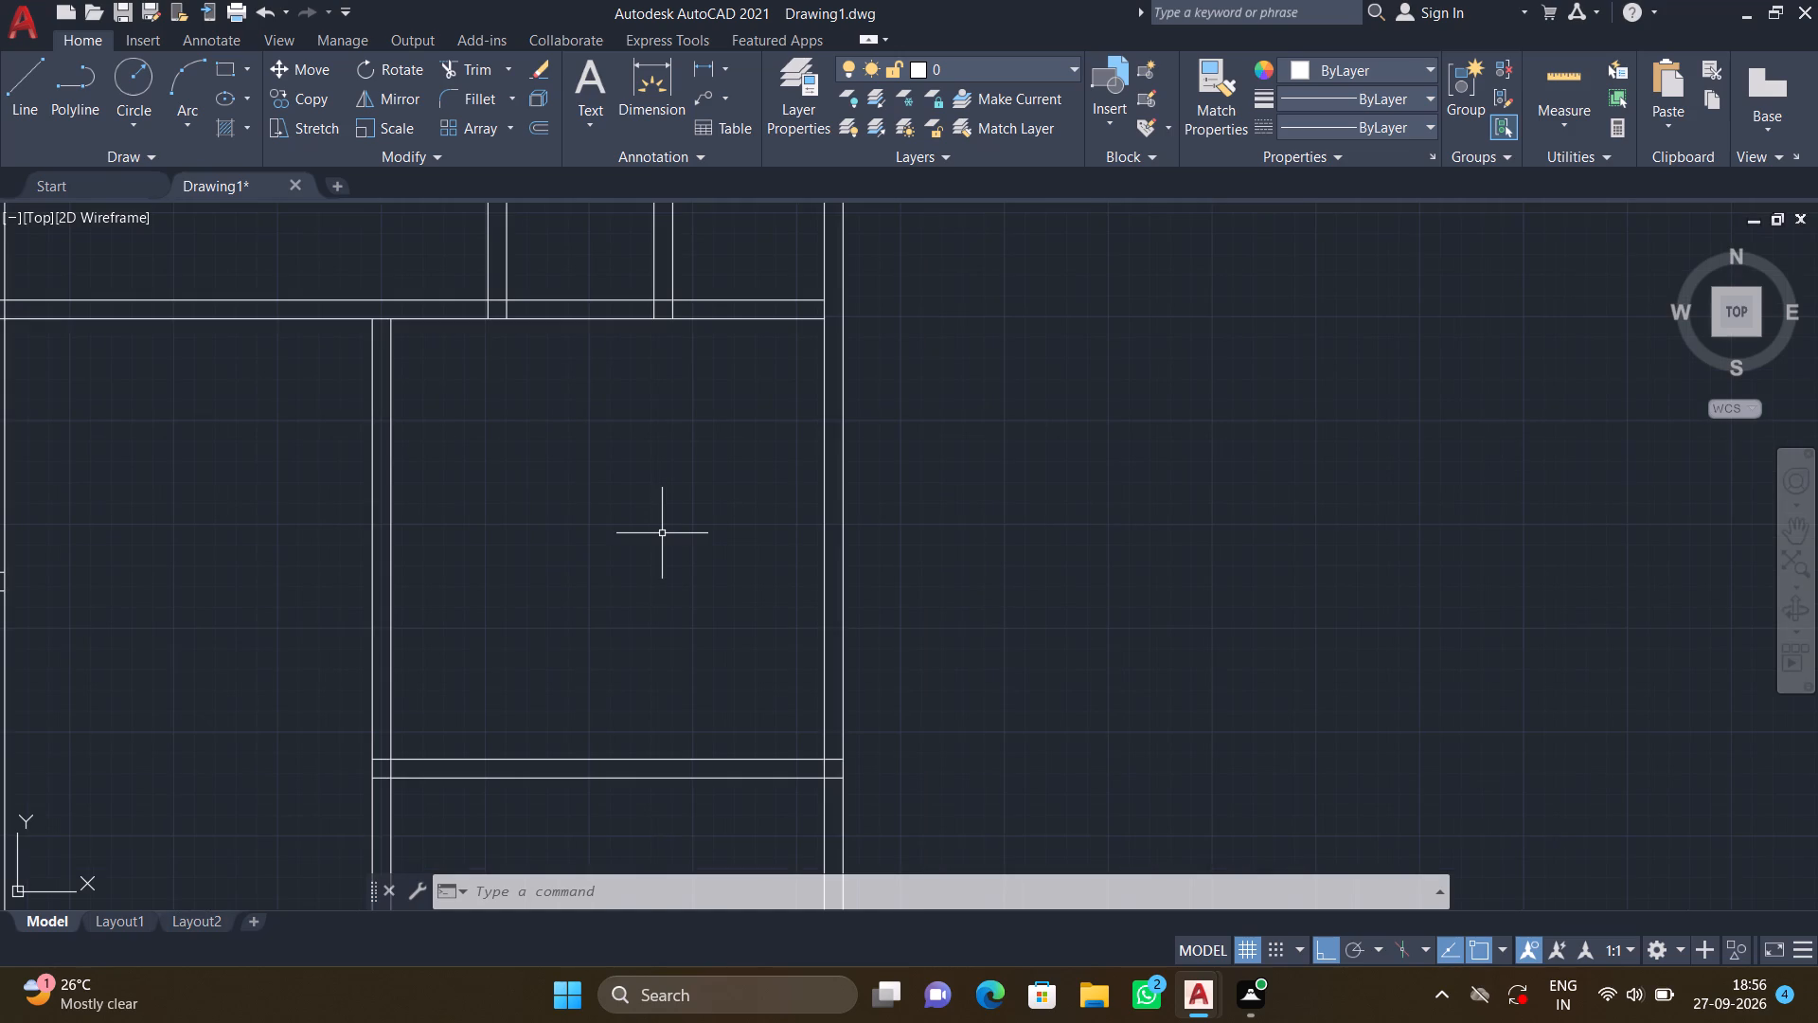
pyautogui.press('o')
pyautogui.press('Return')
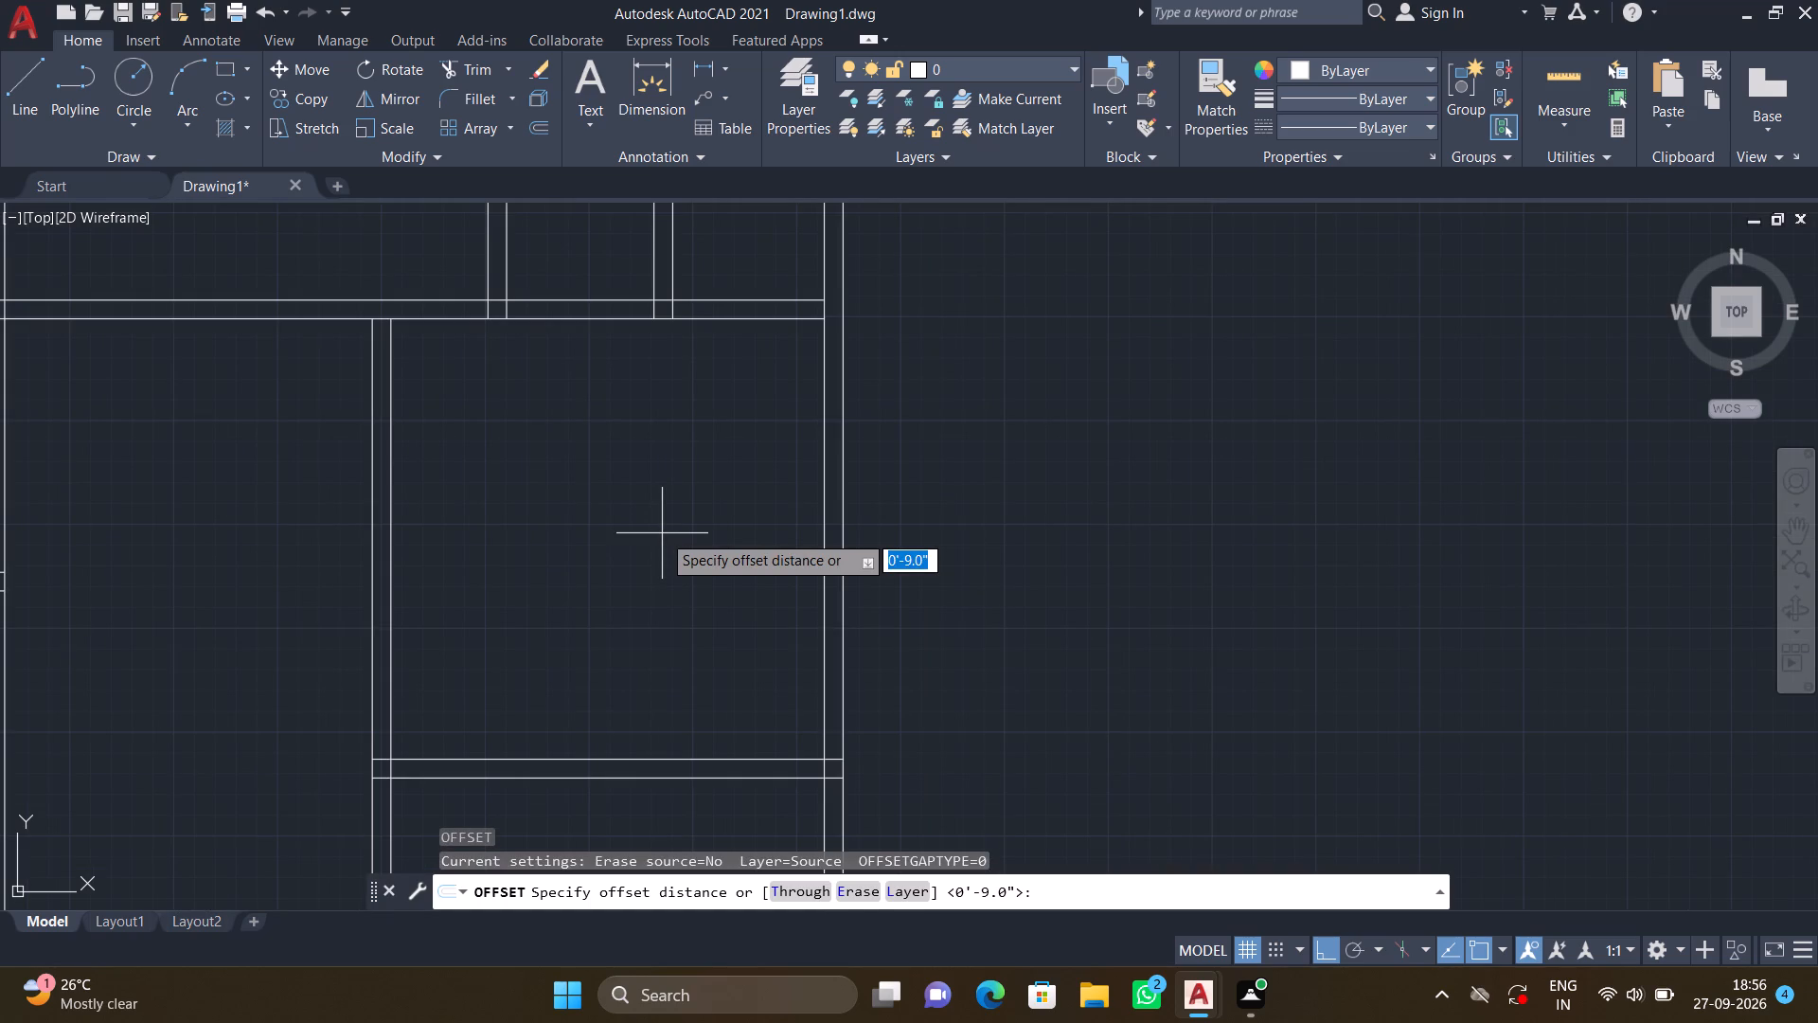
pyautogui.write("7'")
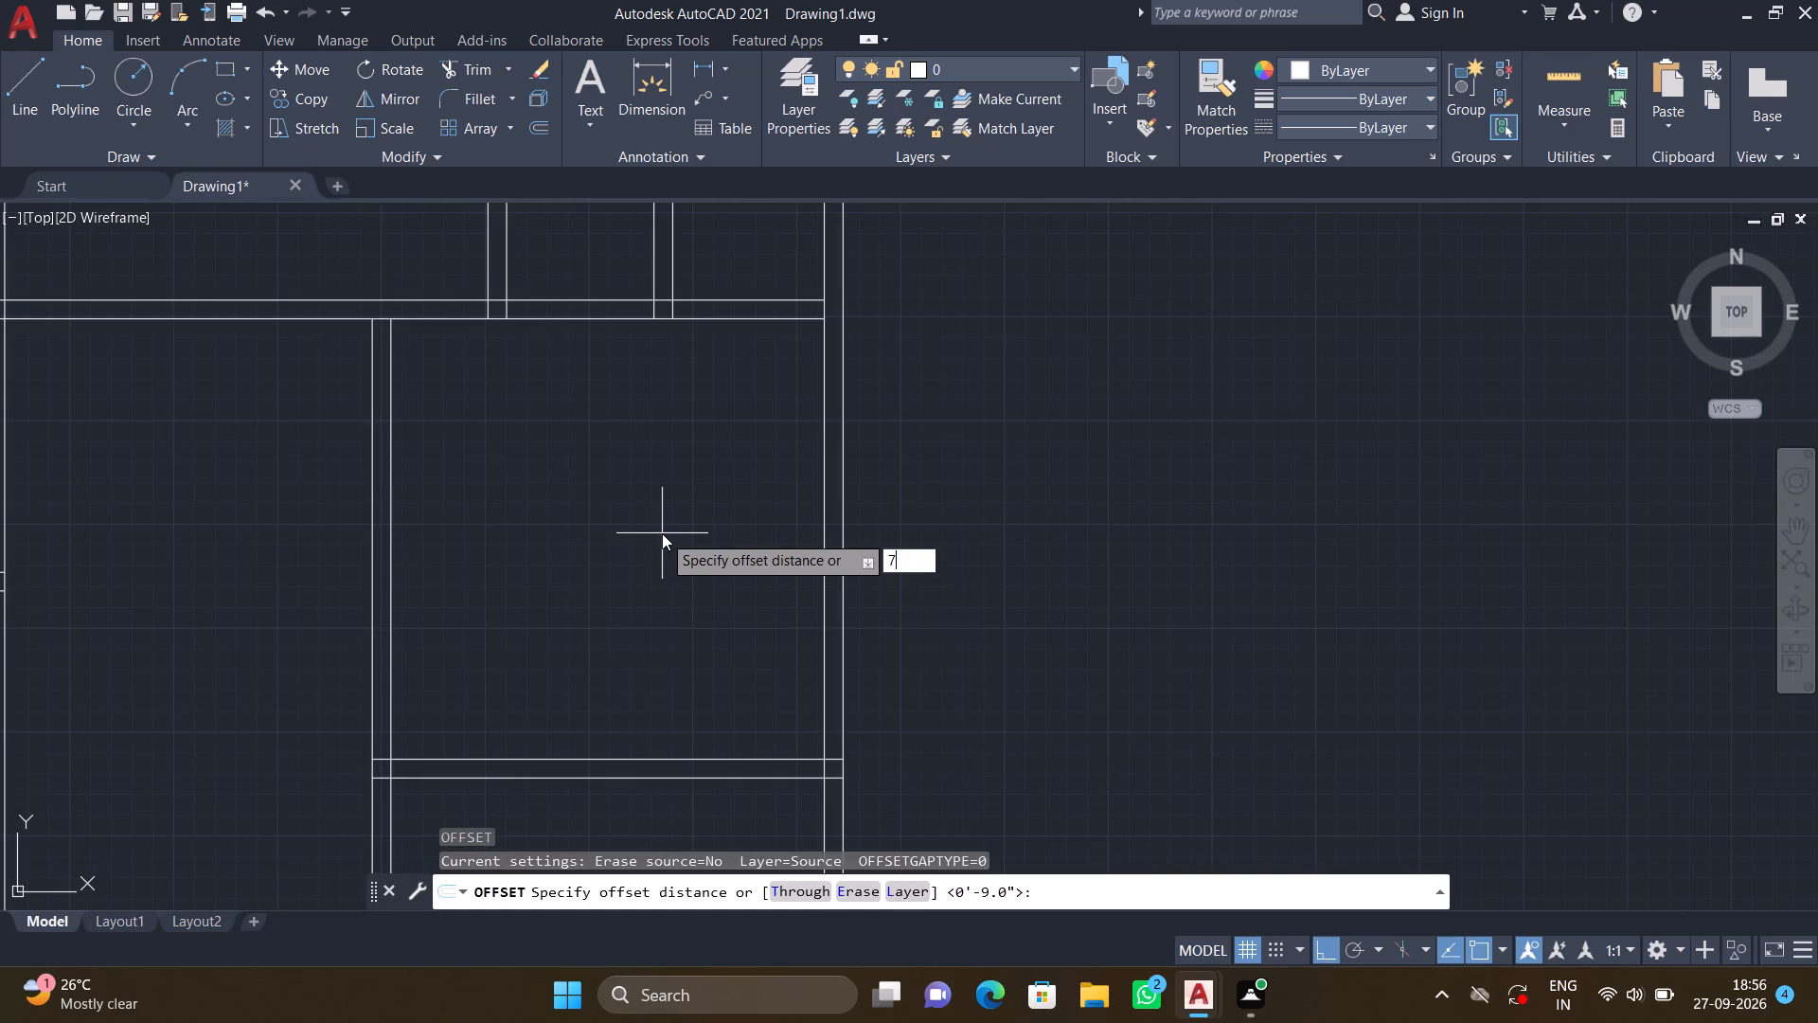
pyautogui.write('3"')
pyautogui.press('Return')
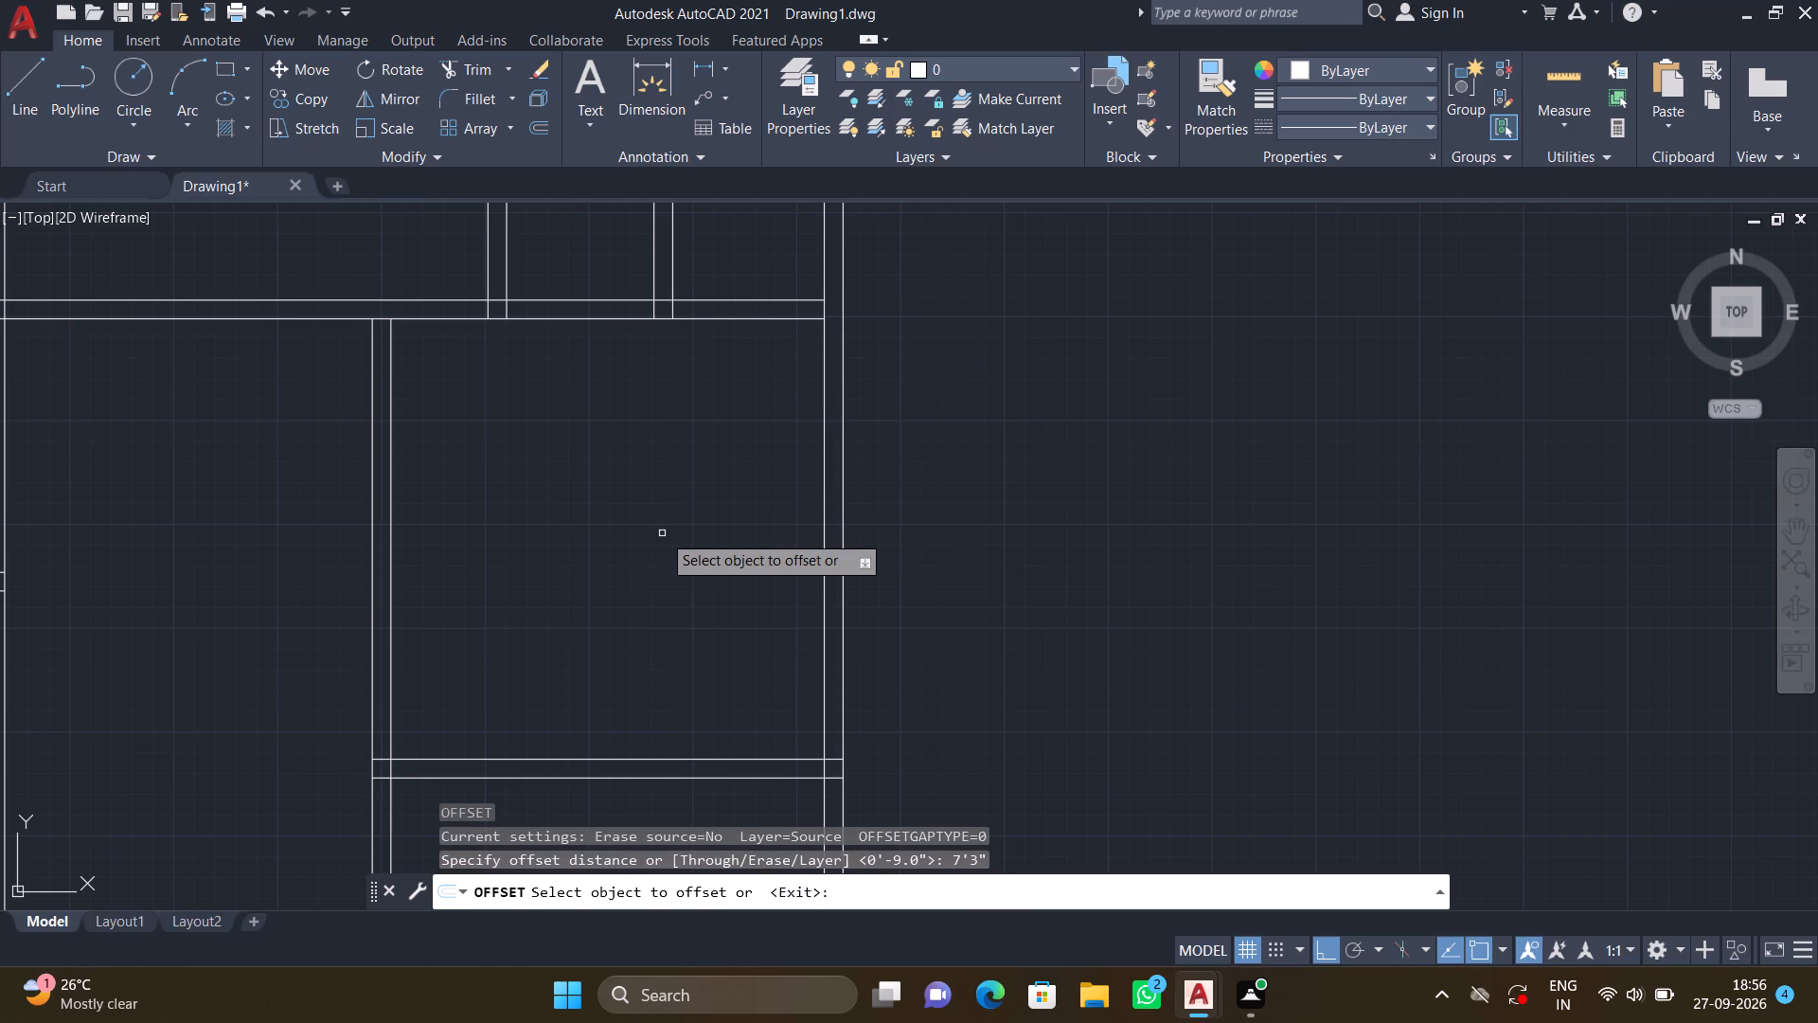
pyautogui.click(824, 577)
pyautogui.click(621, 593)
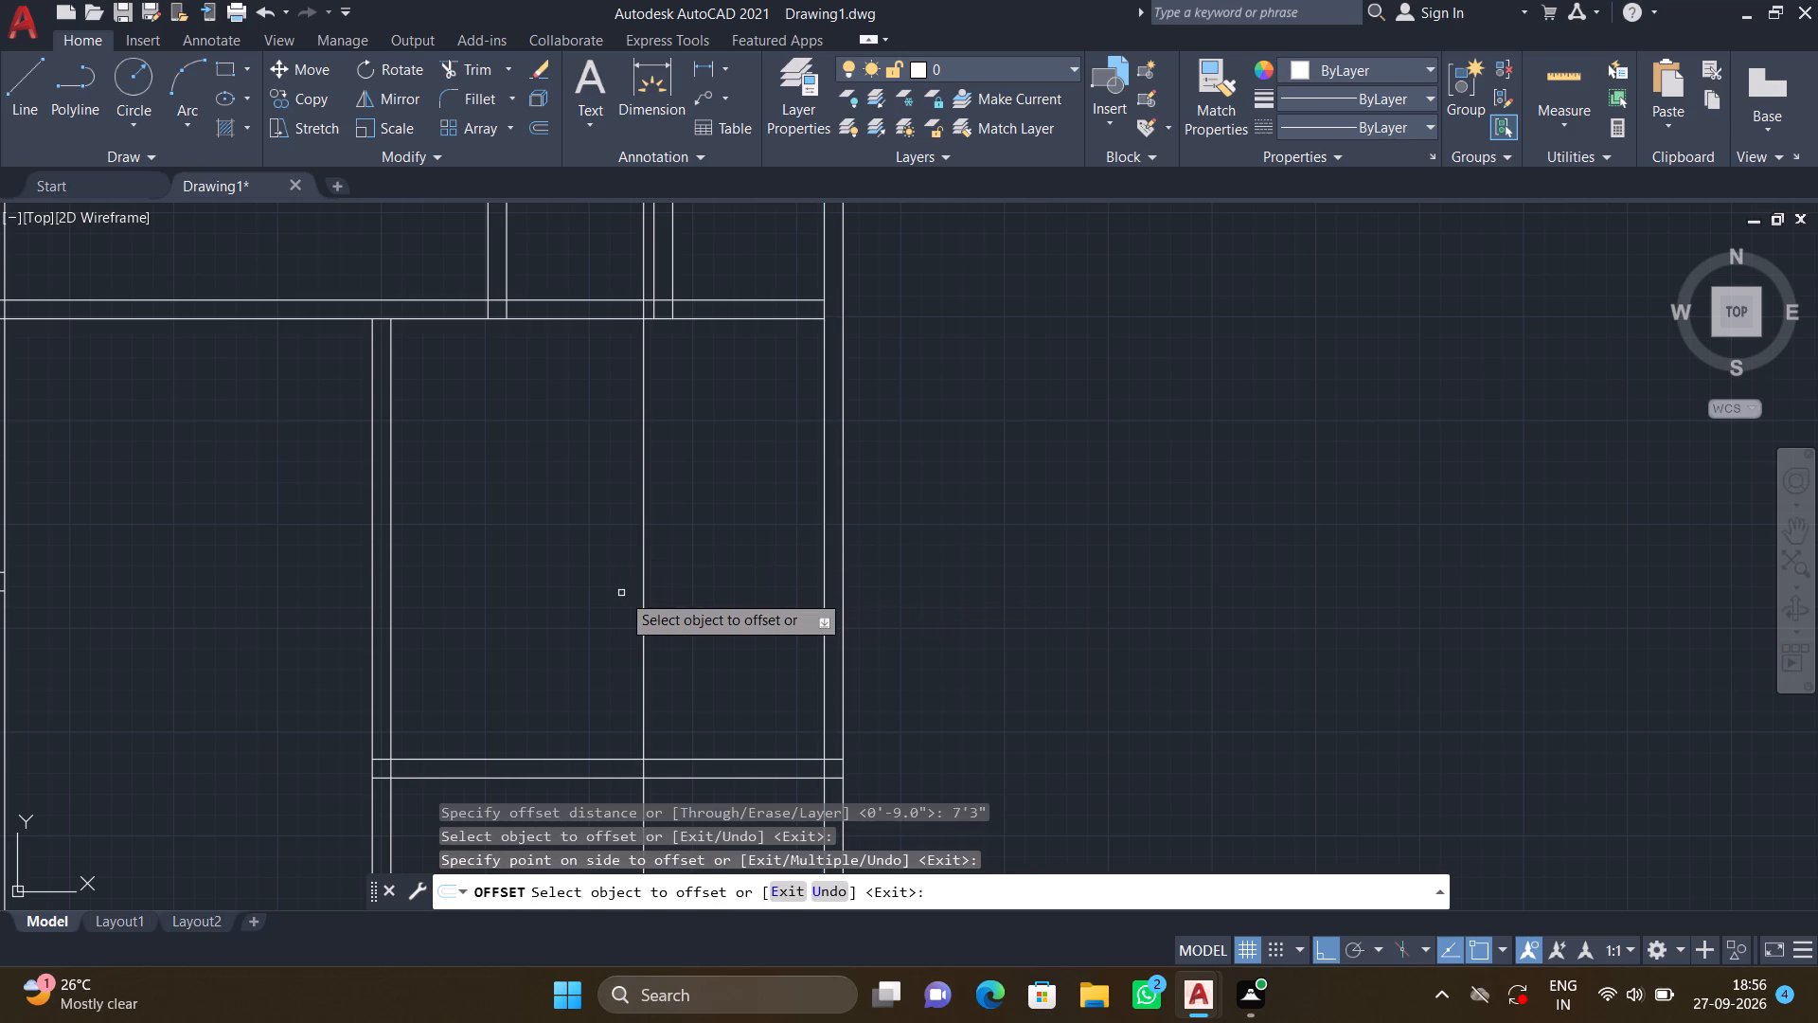
pyautogui.press('Return')
# Trim the new vertical line north of the horizontal wall that bounds the southeast room on its north side.
pyautogui.moveTo(633, 522); pyautogui.dragTo(690, 793, button='middle')
pyautogui.scroll(-1, 631, 523)
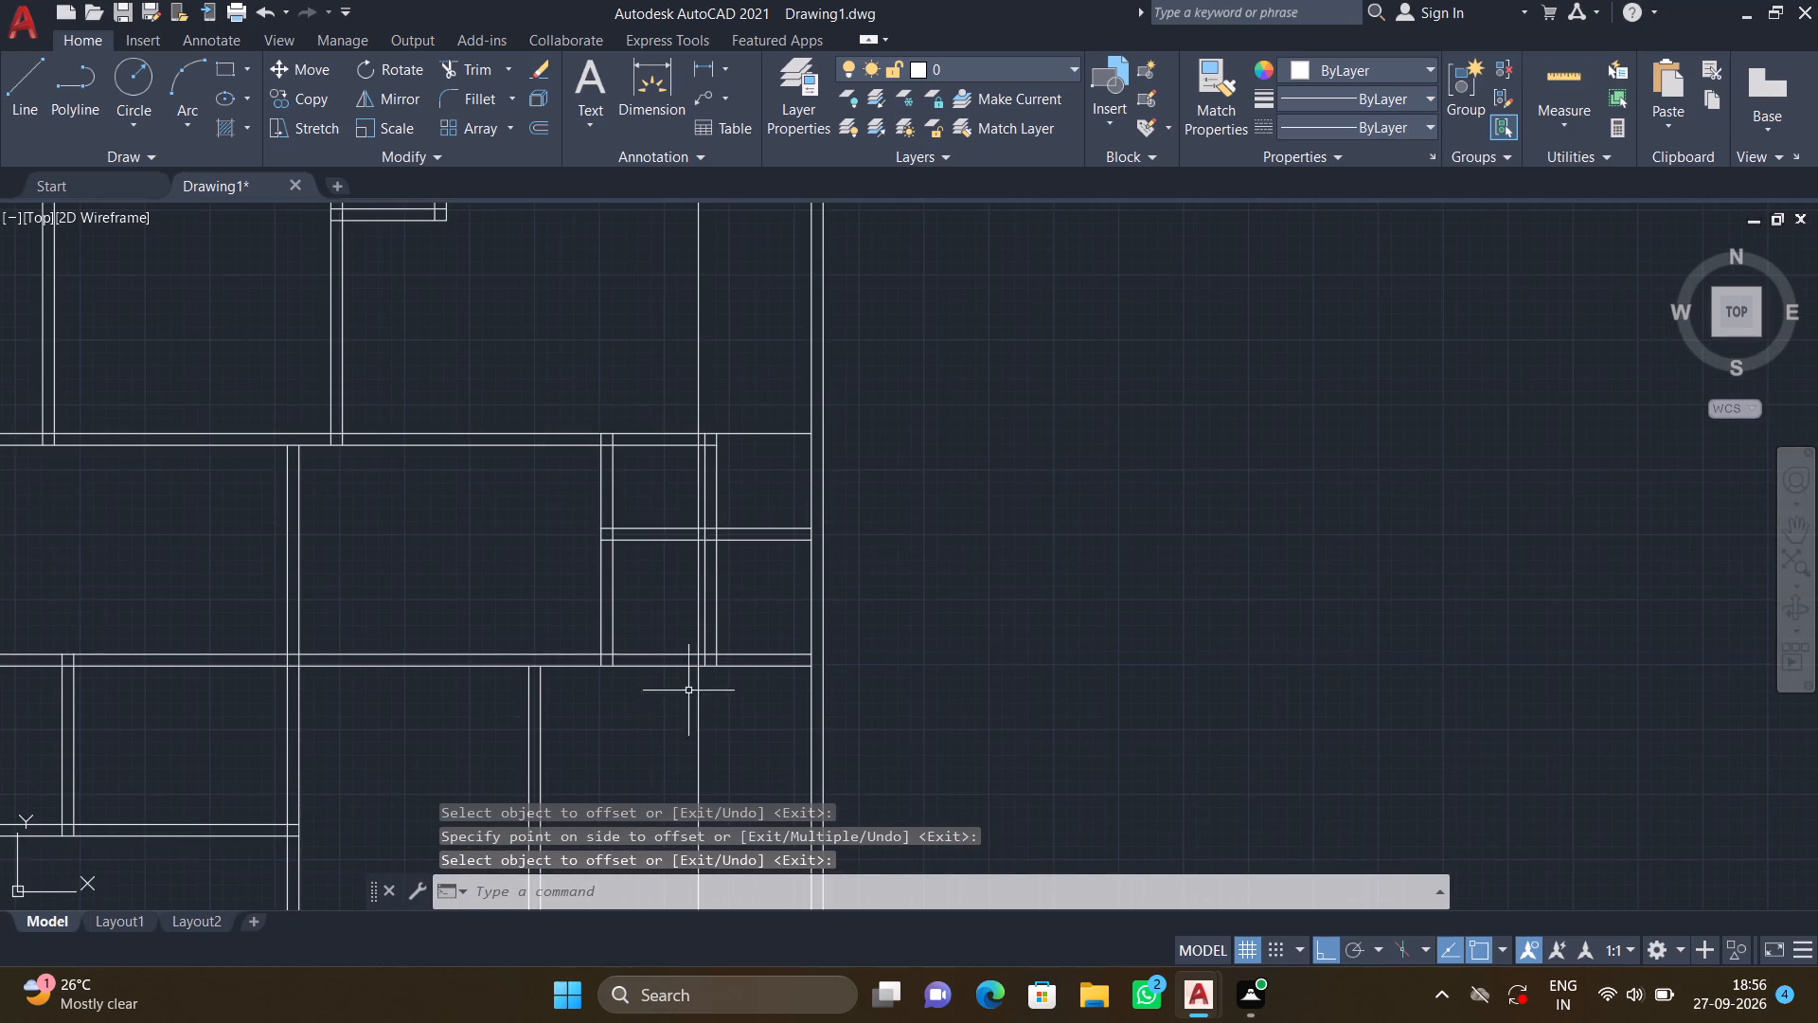
pyautogui.scroll(4, 691, 618)
pyautogui.press('t')
pyautogui.press('r')
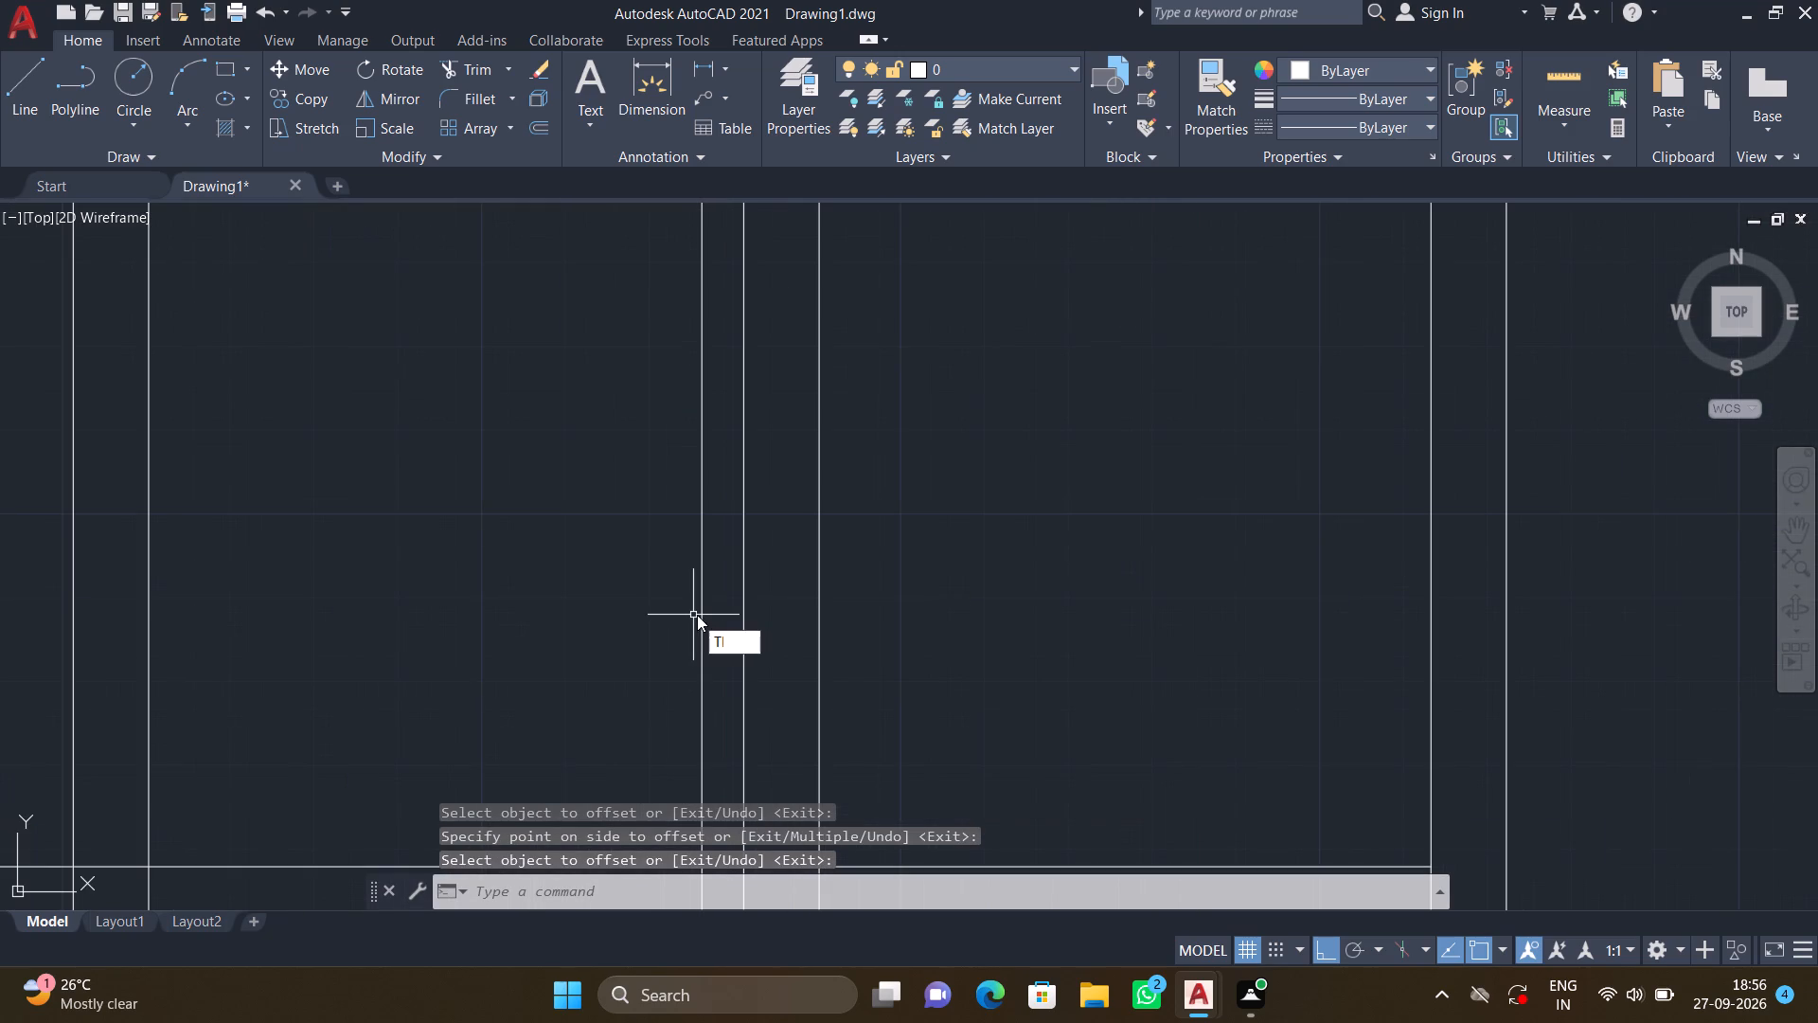
pyautogui.press('Return')
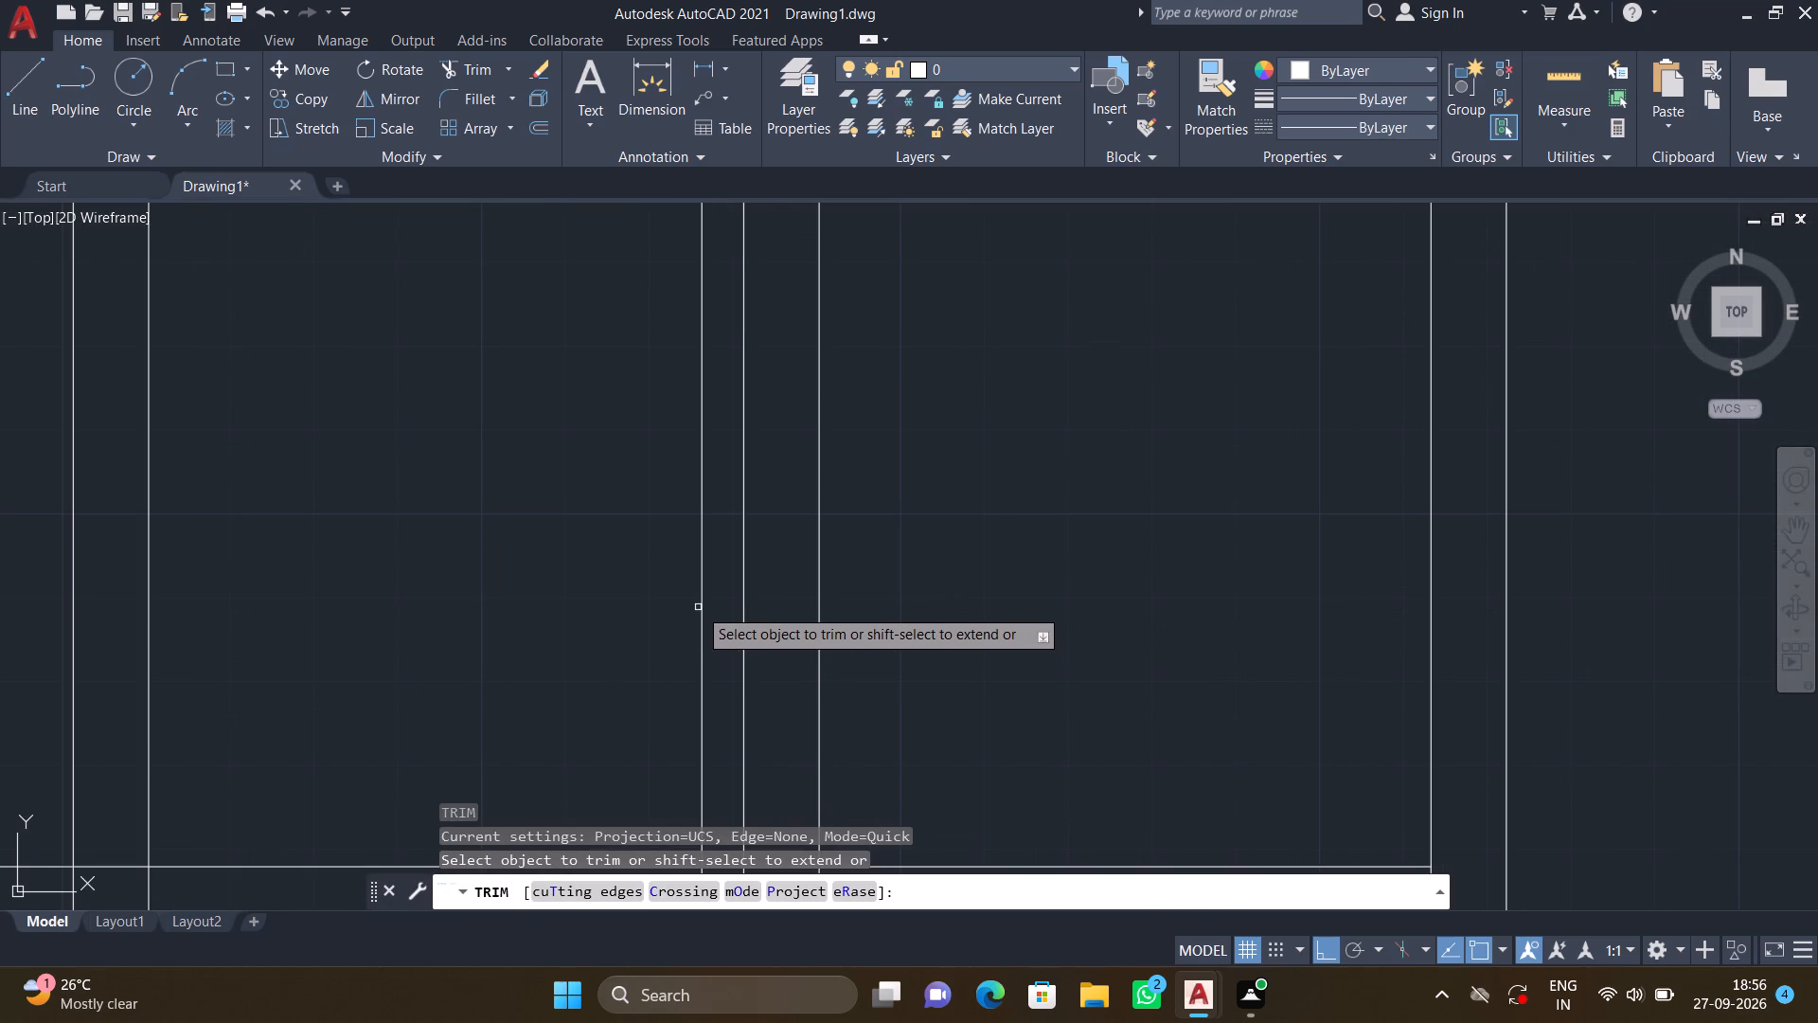
pyautogui.click(698, 607)
pyautogui.click(704, 607)
pyautogui.scroll(-3, 702, 610)
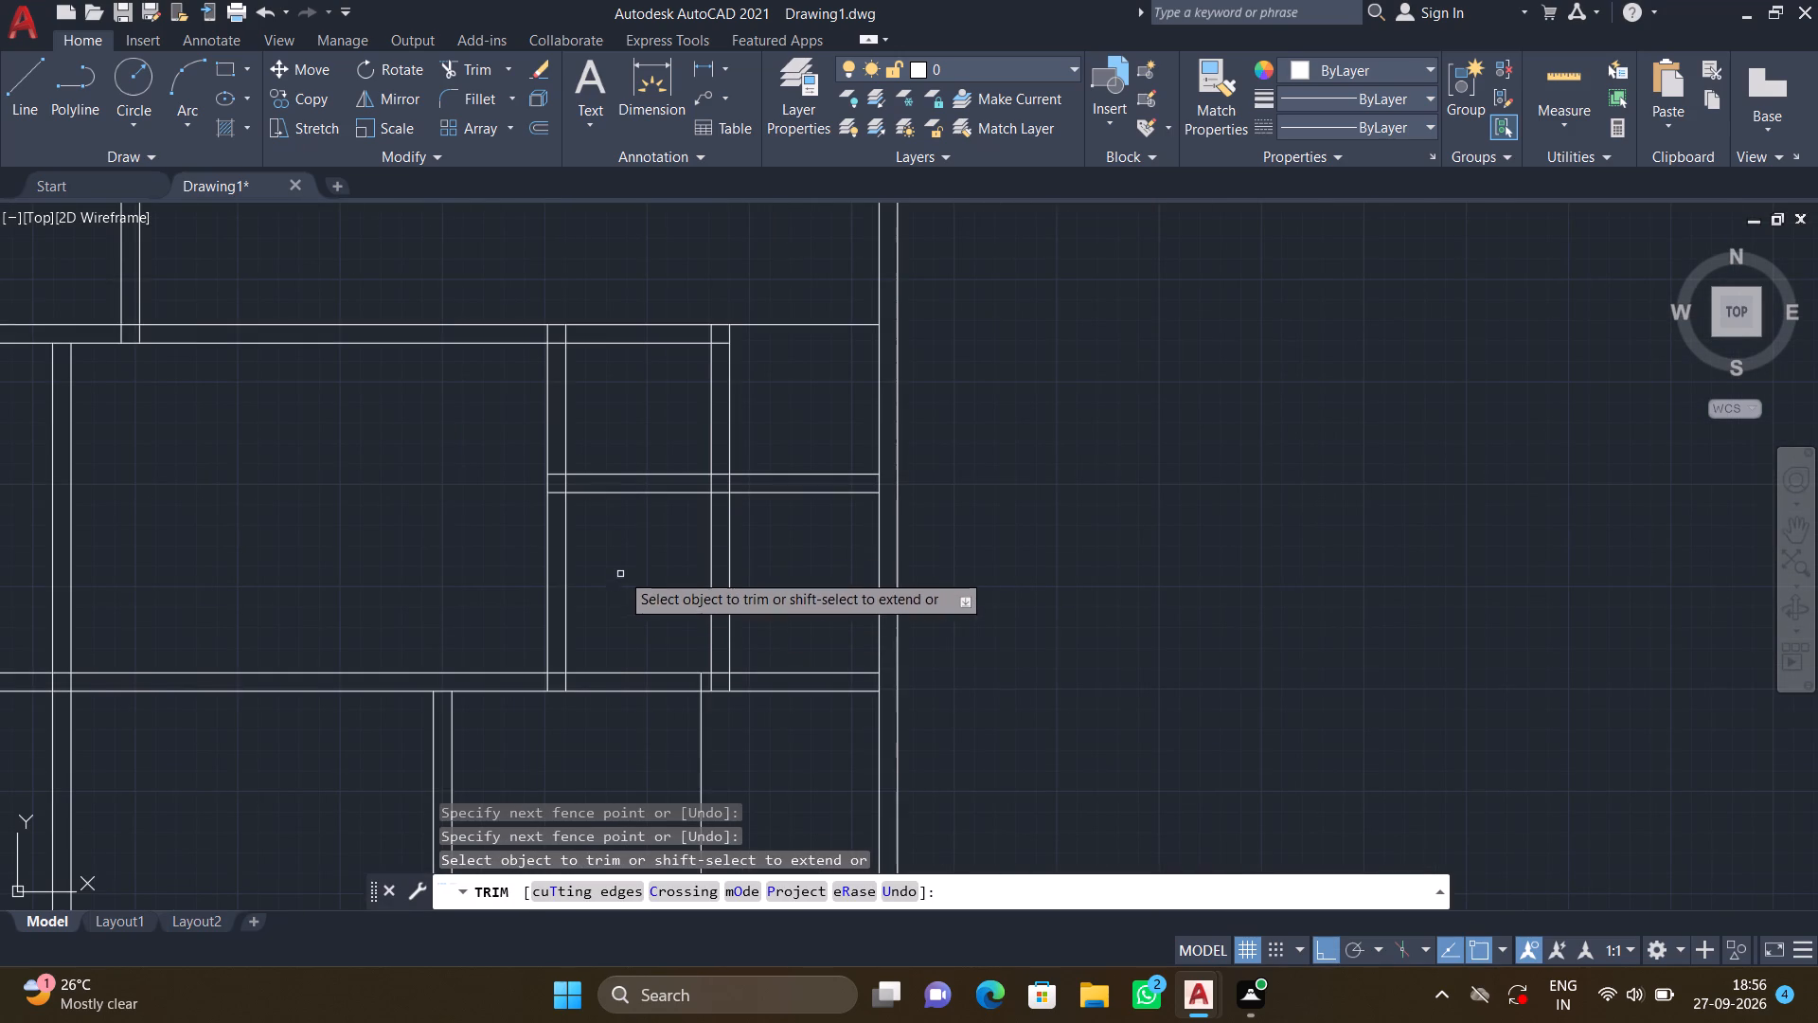
pyautogui.press('Return')
# Offset the new vertical line 9" to the west to form a double-line wall.
pyautogui.moveTo(668, 619); pyautogui.dragTo(714, 368, button='middle')
pyautogui.scroll(-2, 716, 368)
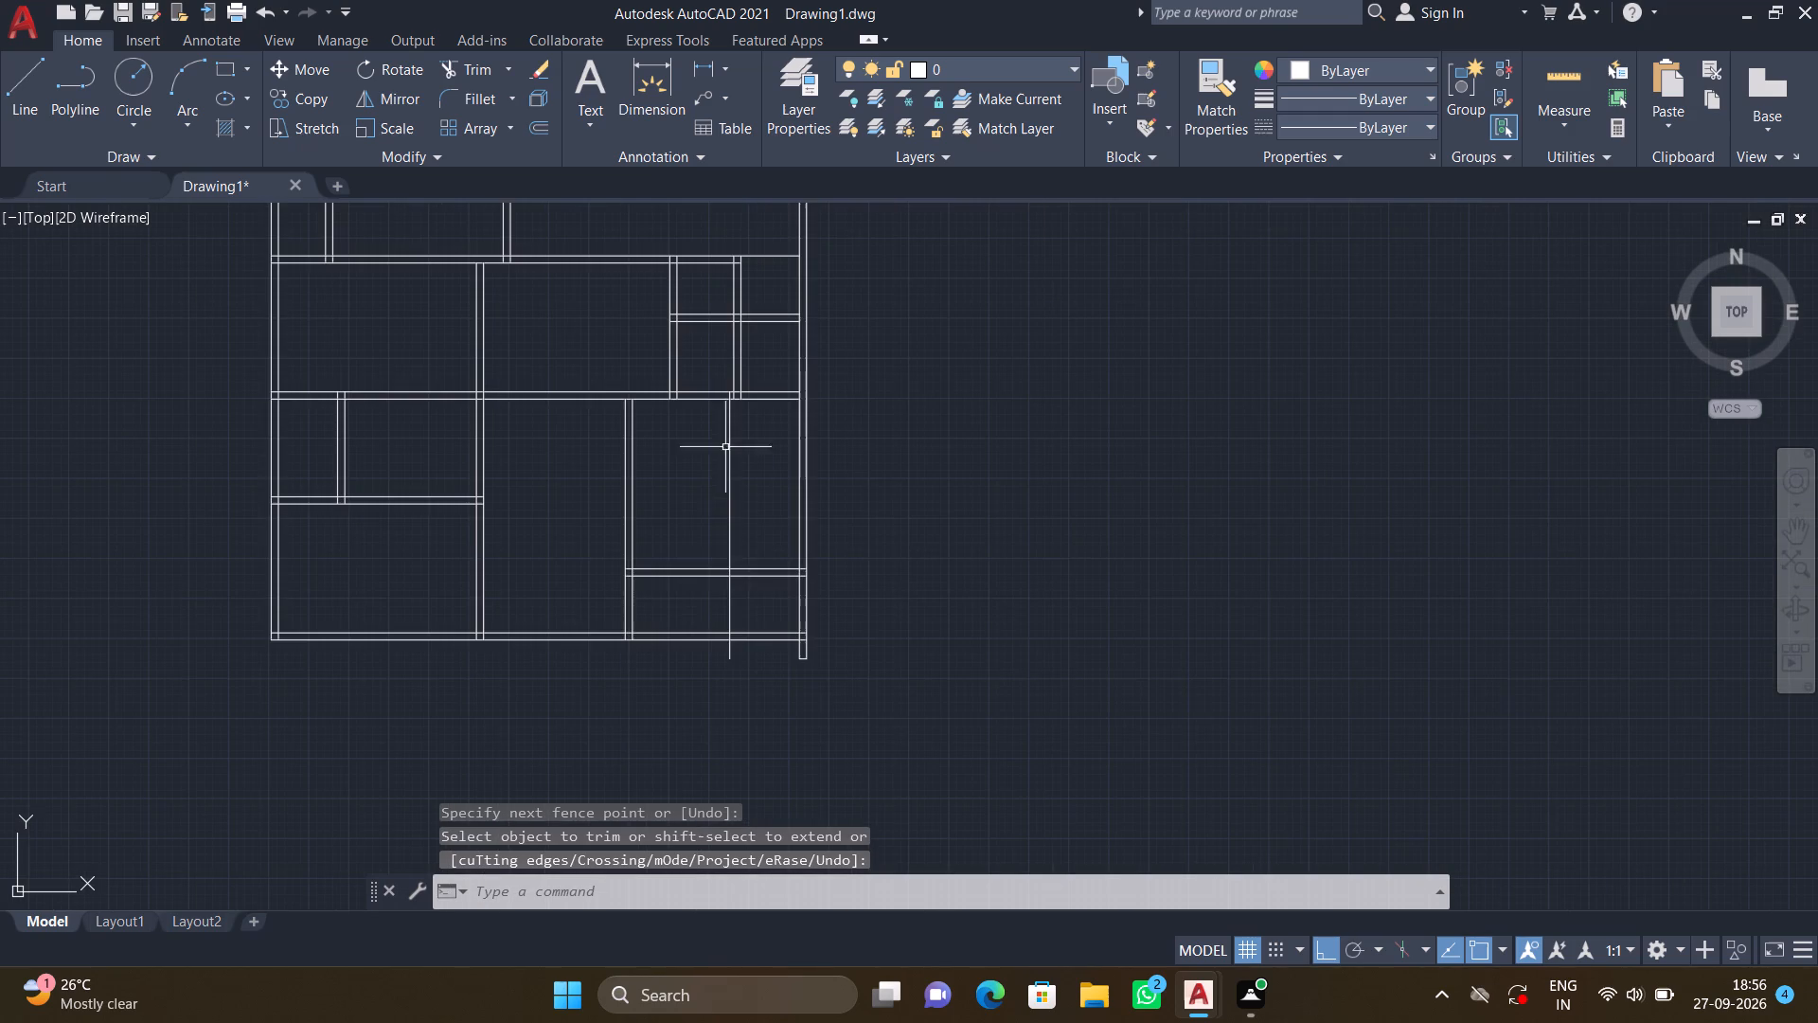
pyautogui.scroll(1, 725, 490)
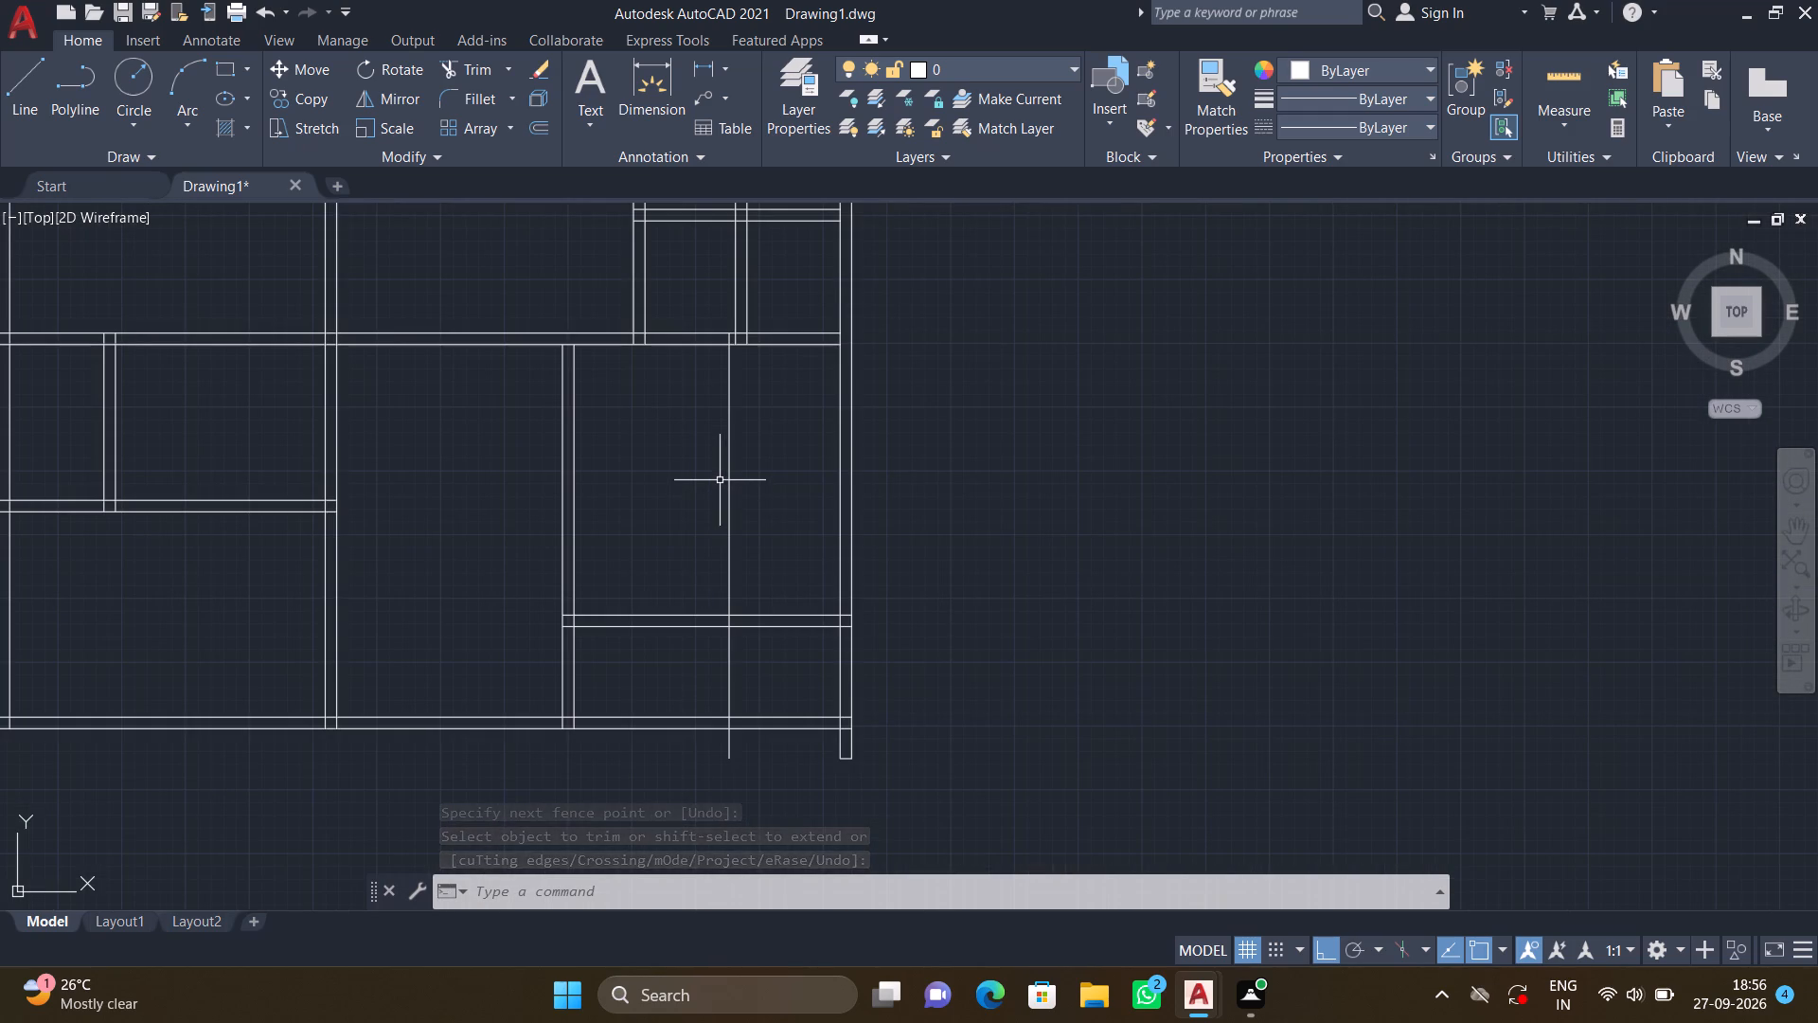
pyautogui.scroll(2, 722, 442)
pyautogui.scroll(-2, 718, 442)
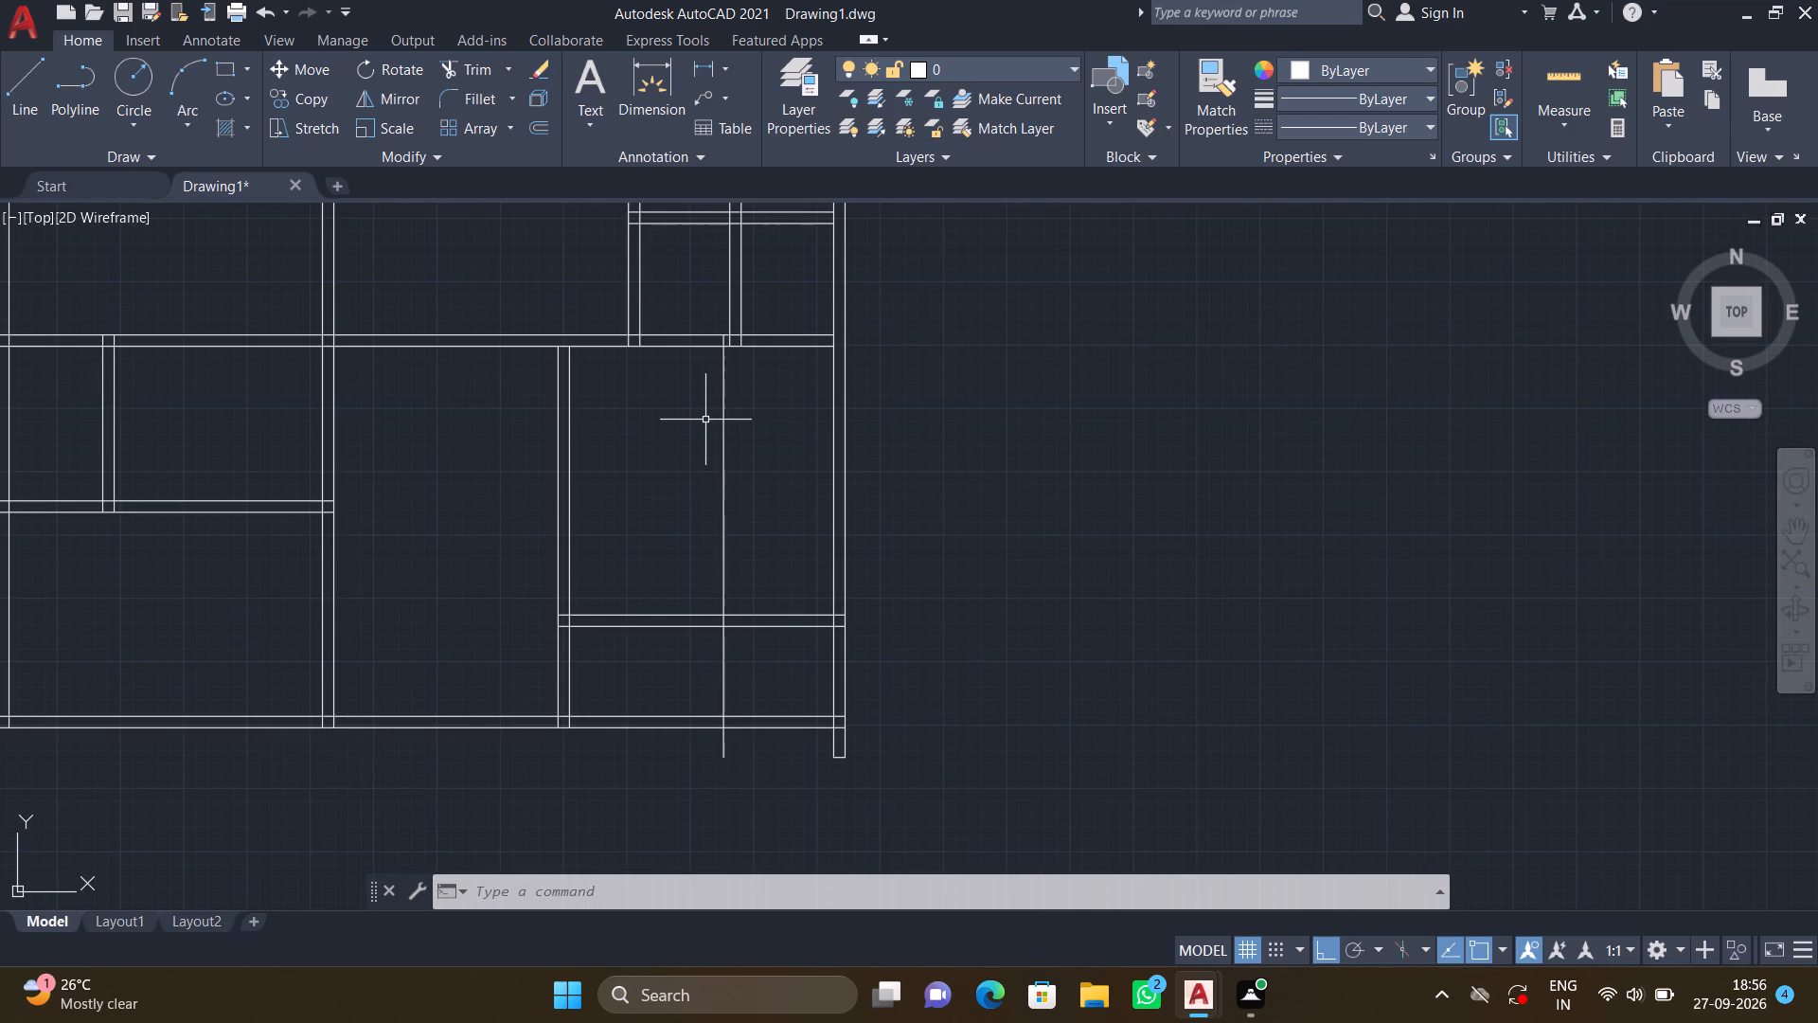
pyautogui.press('o')
pyautogui.press('Return')
pyautogui.write('9"')
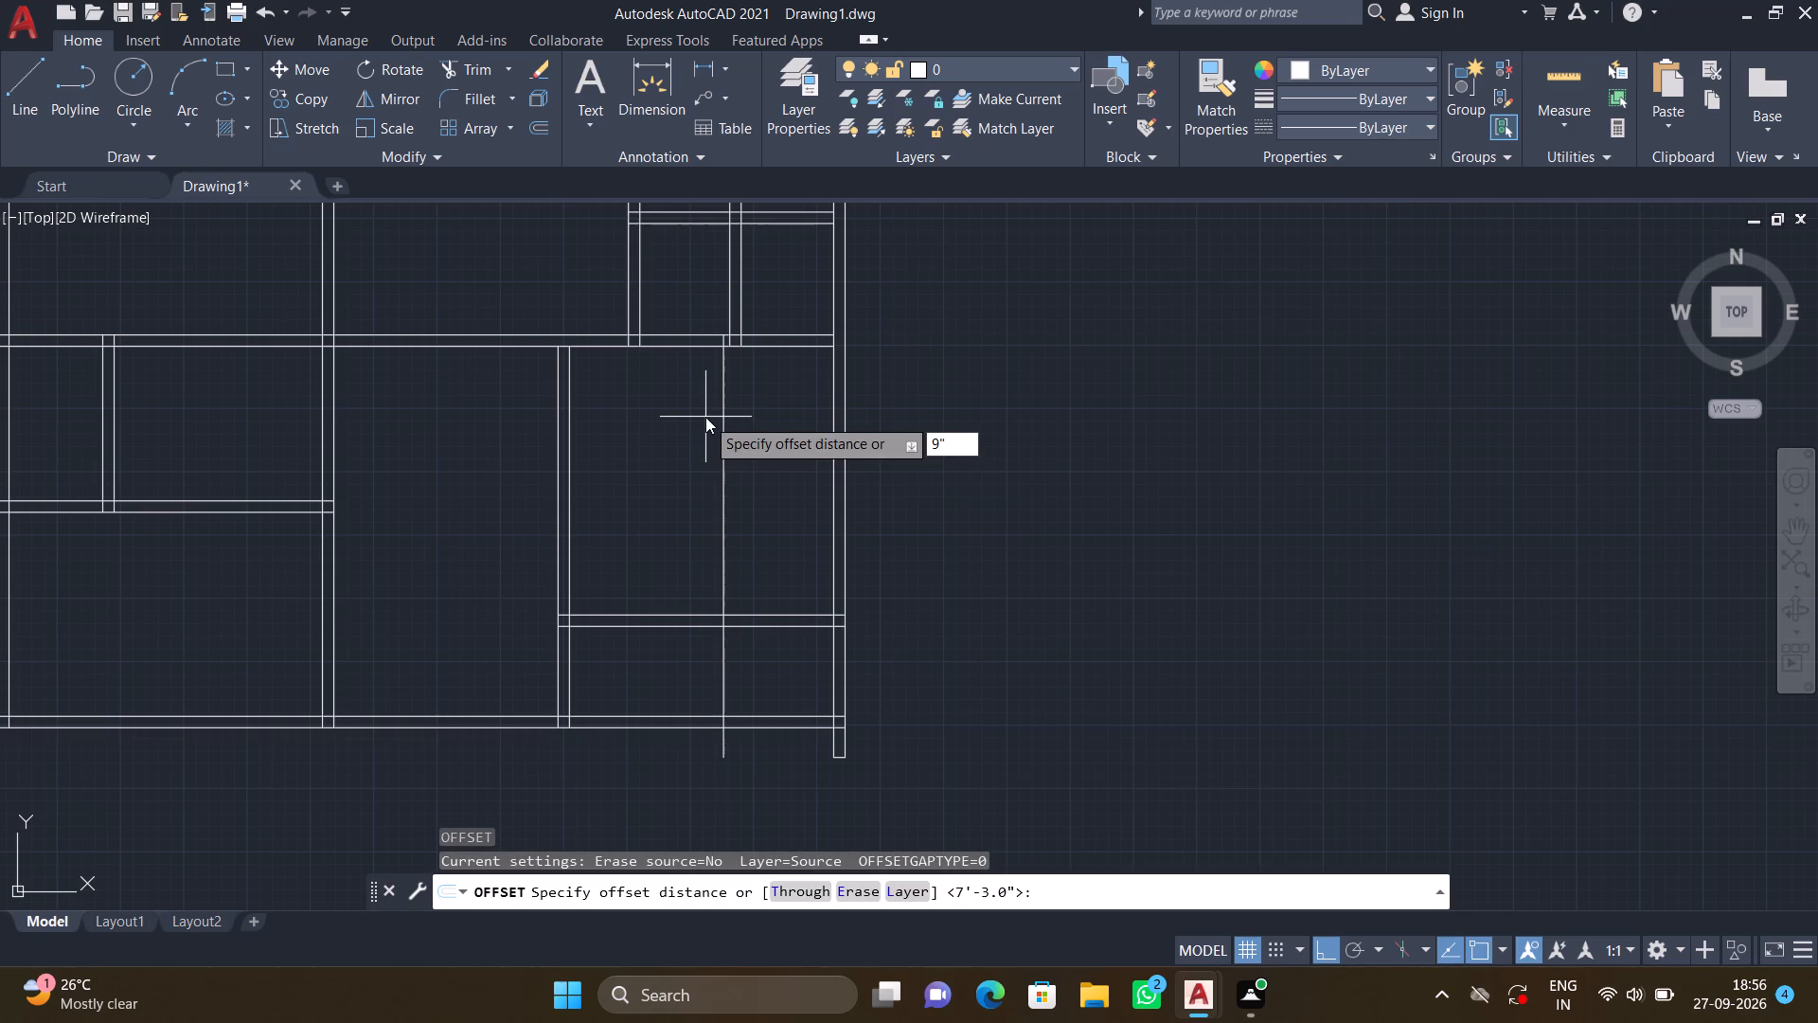
pyautogui.press('Return')
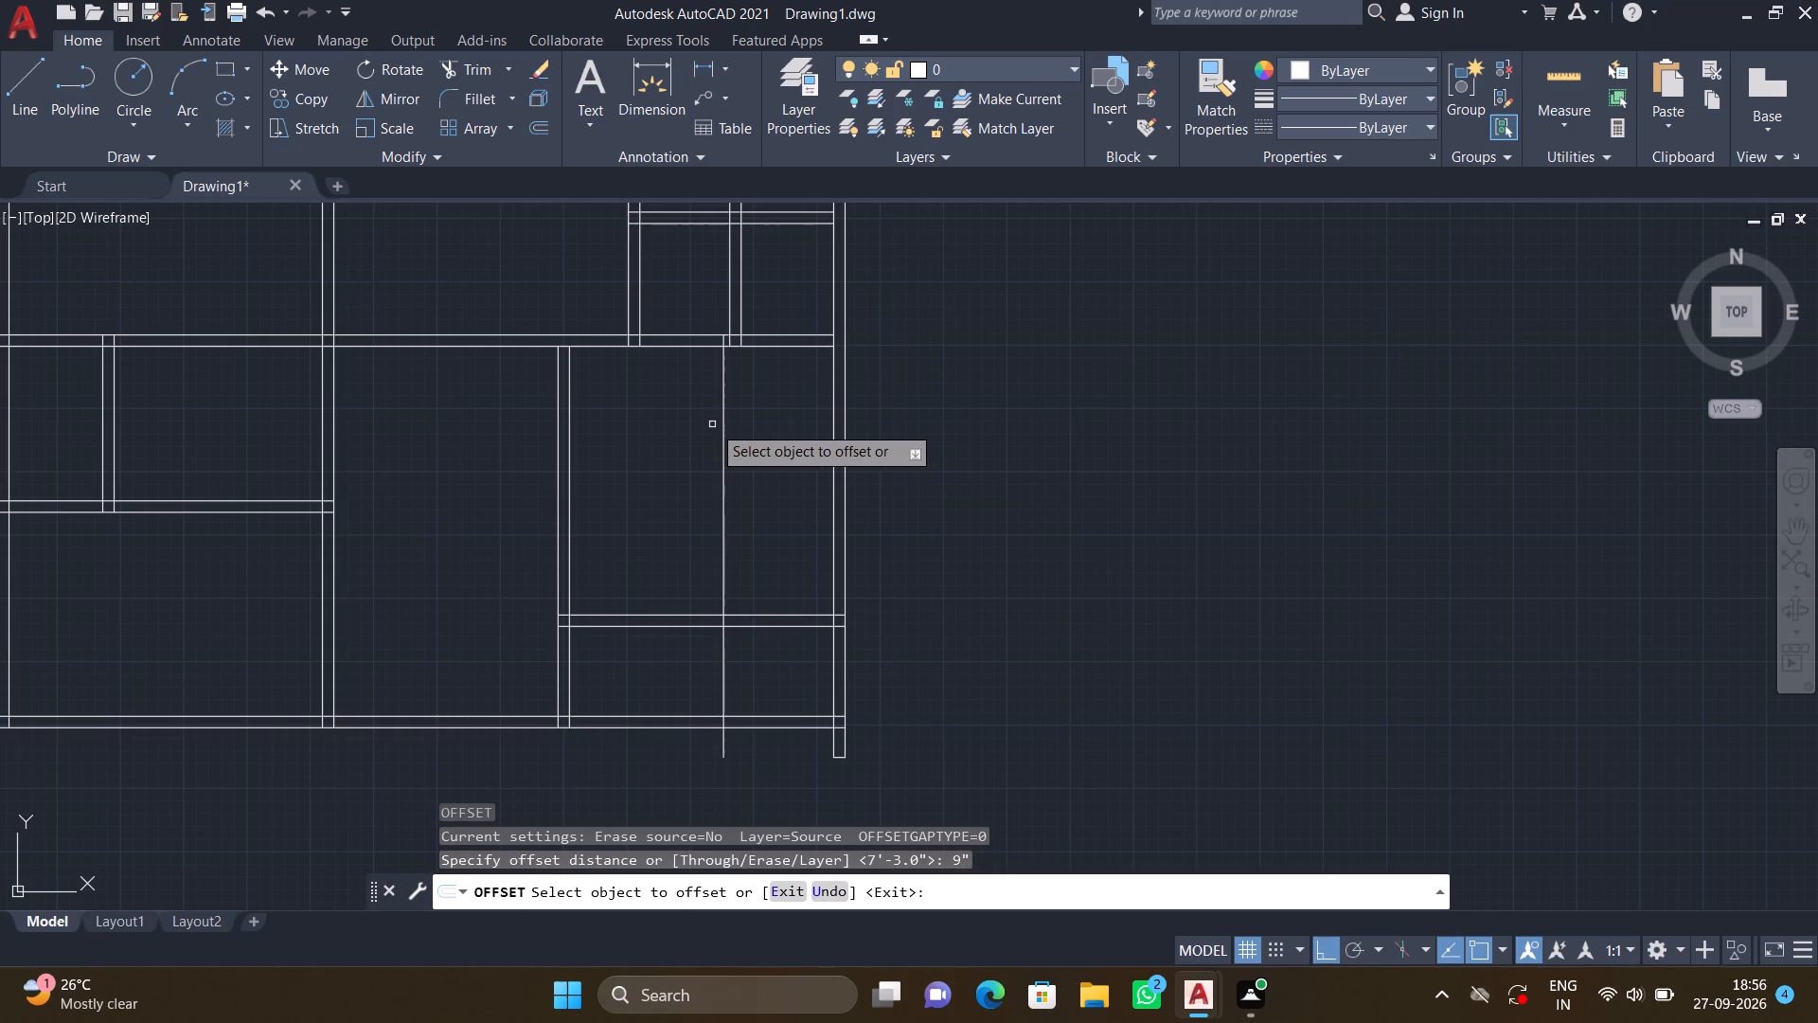
pyautogui.click(723, 429)
pyautogui.click(681, 439)
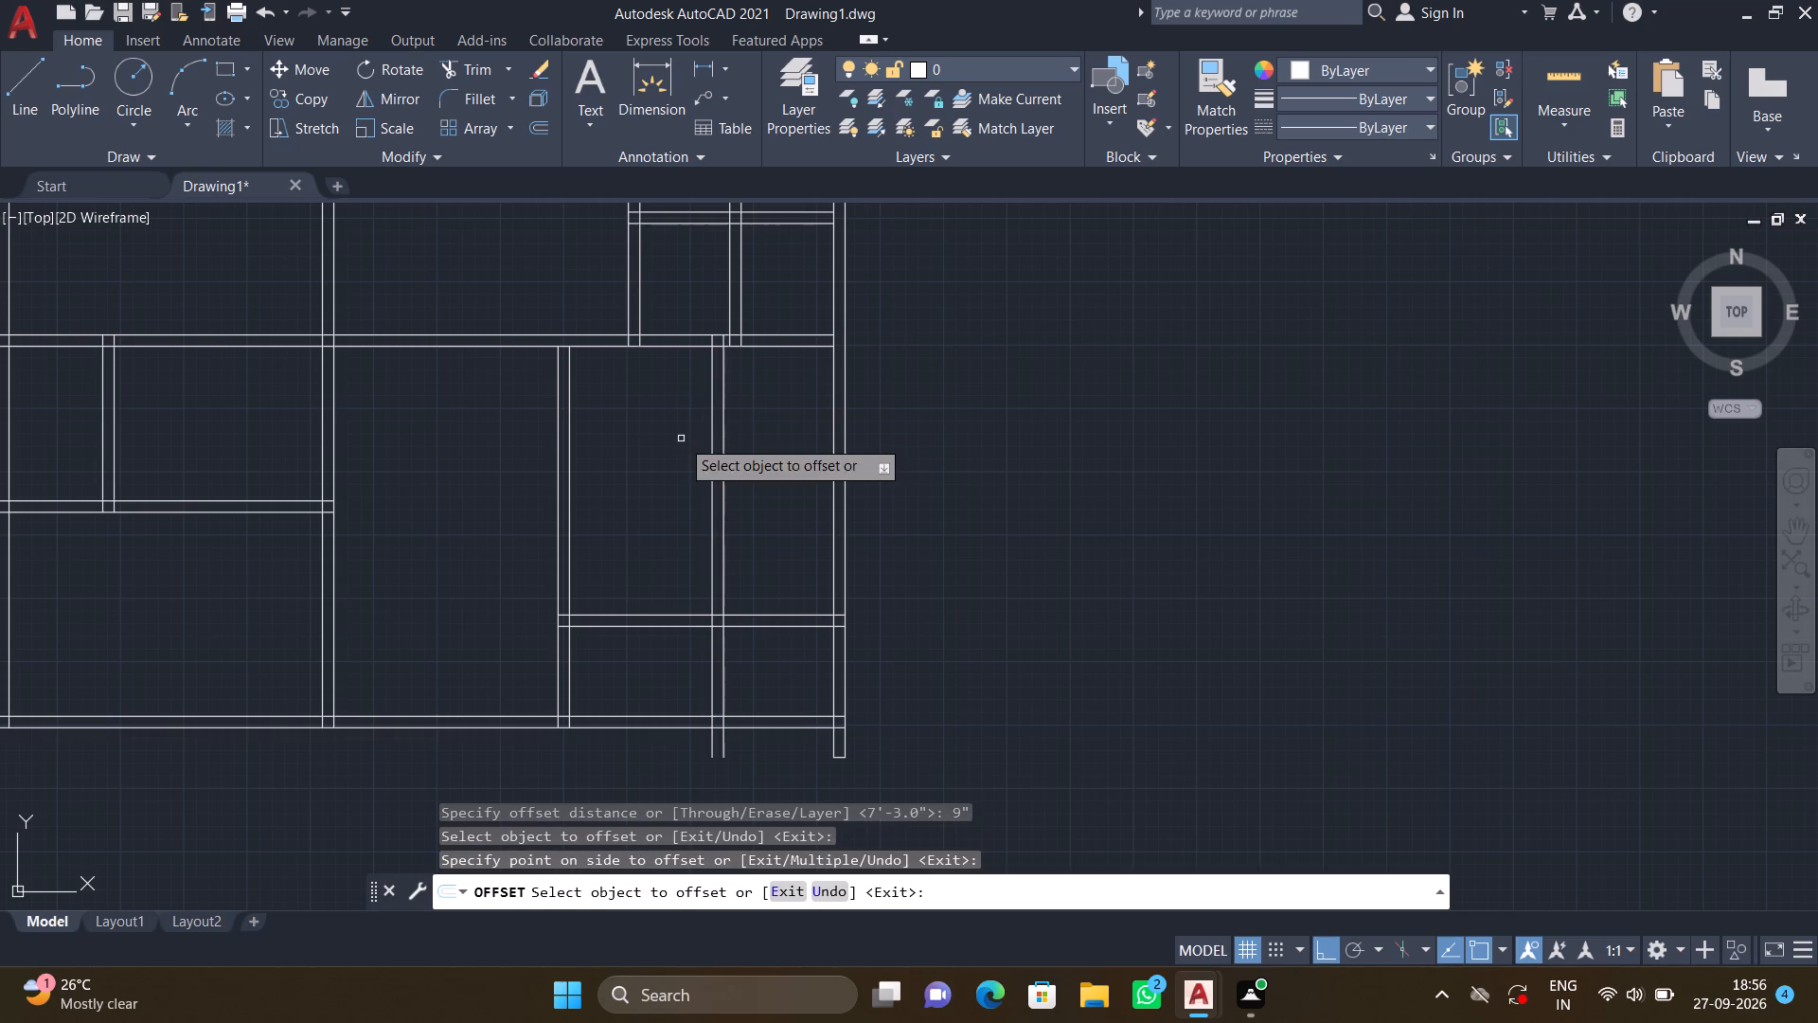
pyautogui.press('Return')
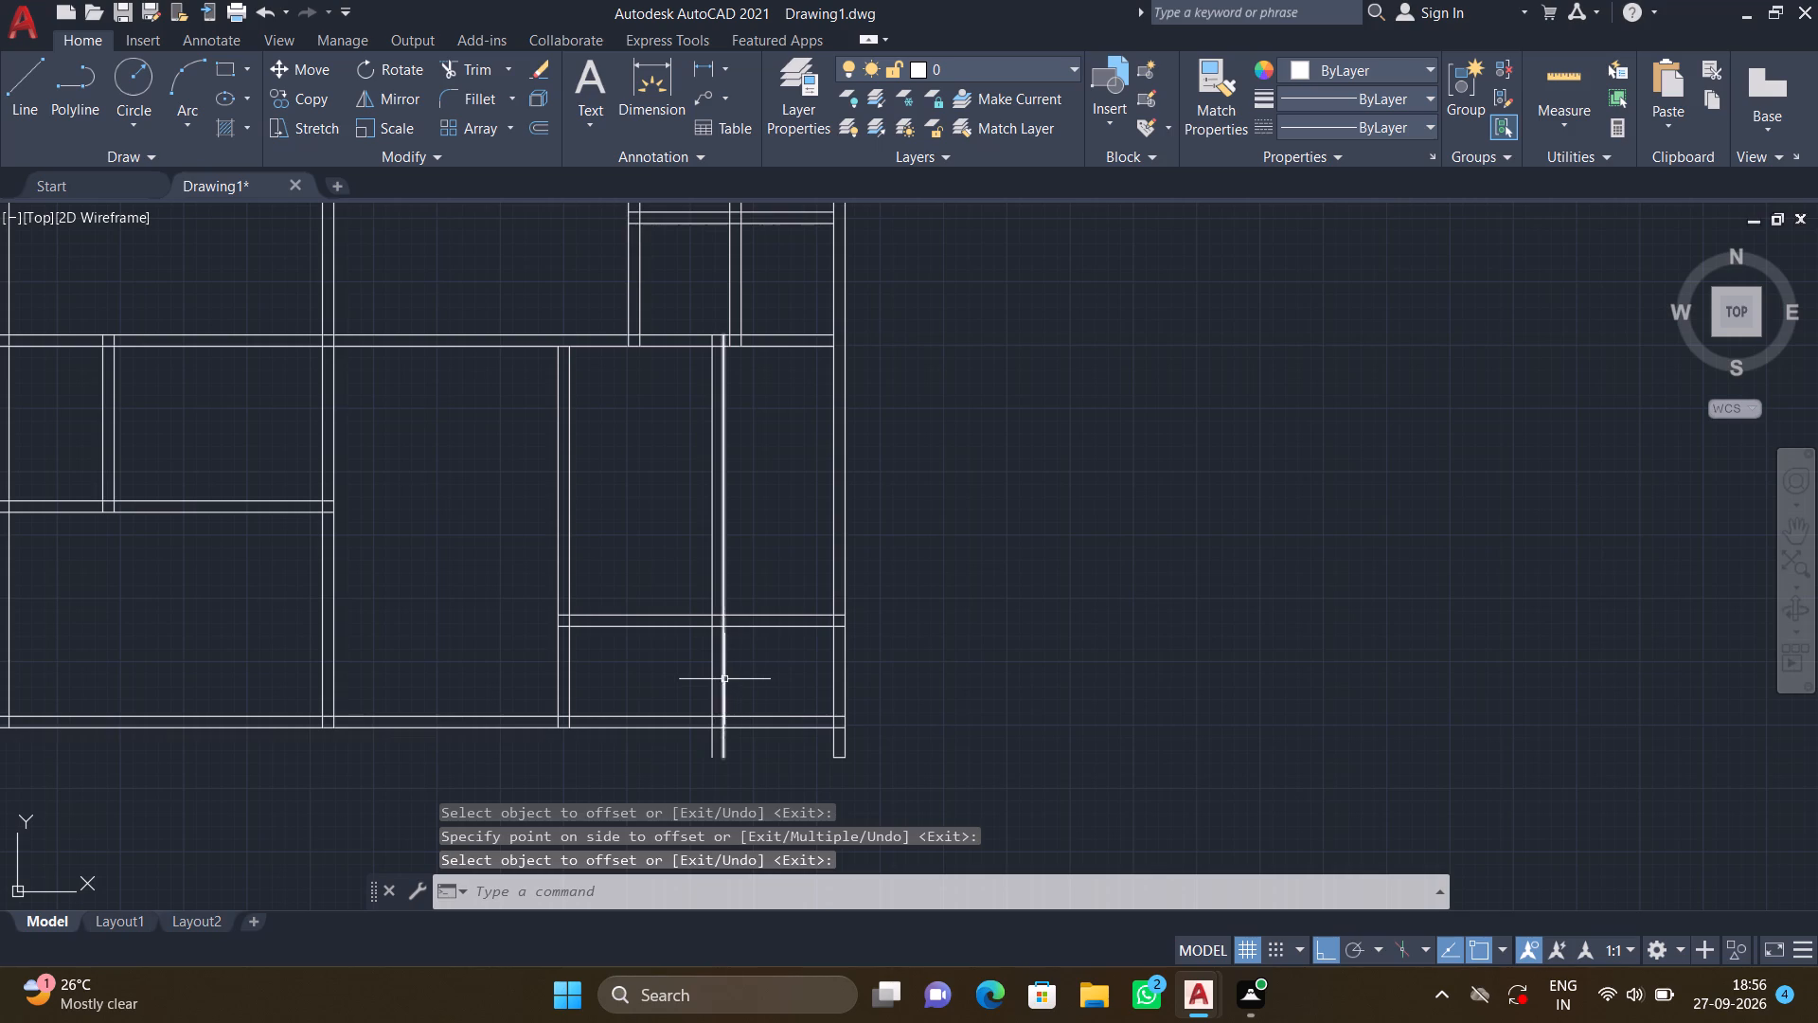
# Trim both lines of the new vertical wall south of the southeast room's lower horizontal wall, including the pieces inside and beyond the south outer wall.
pyautogui.write('TY')
pyautogui.press('BackSpace')
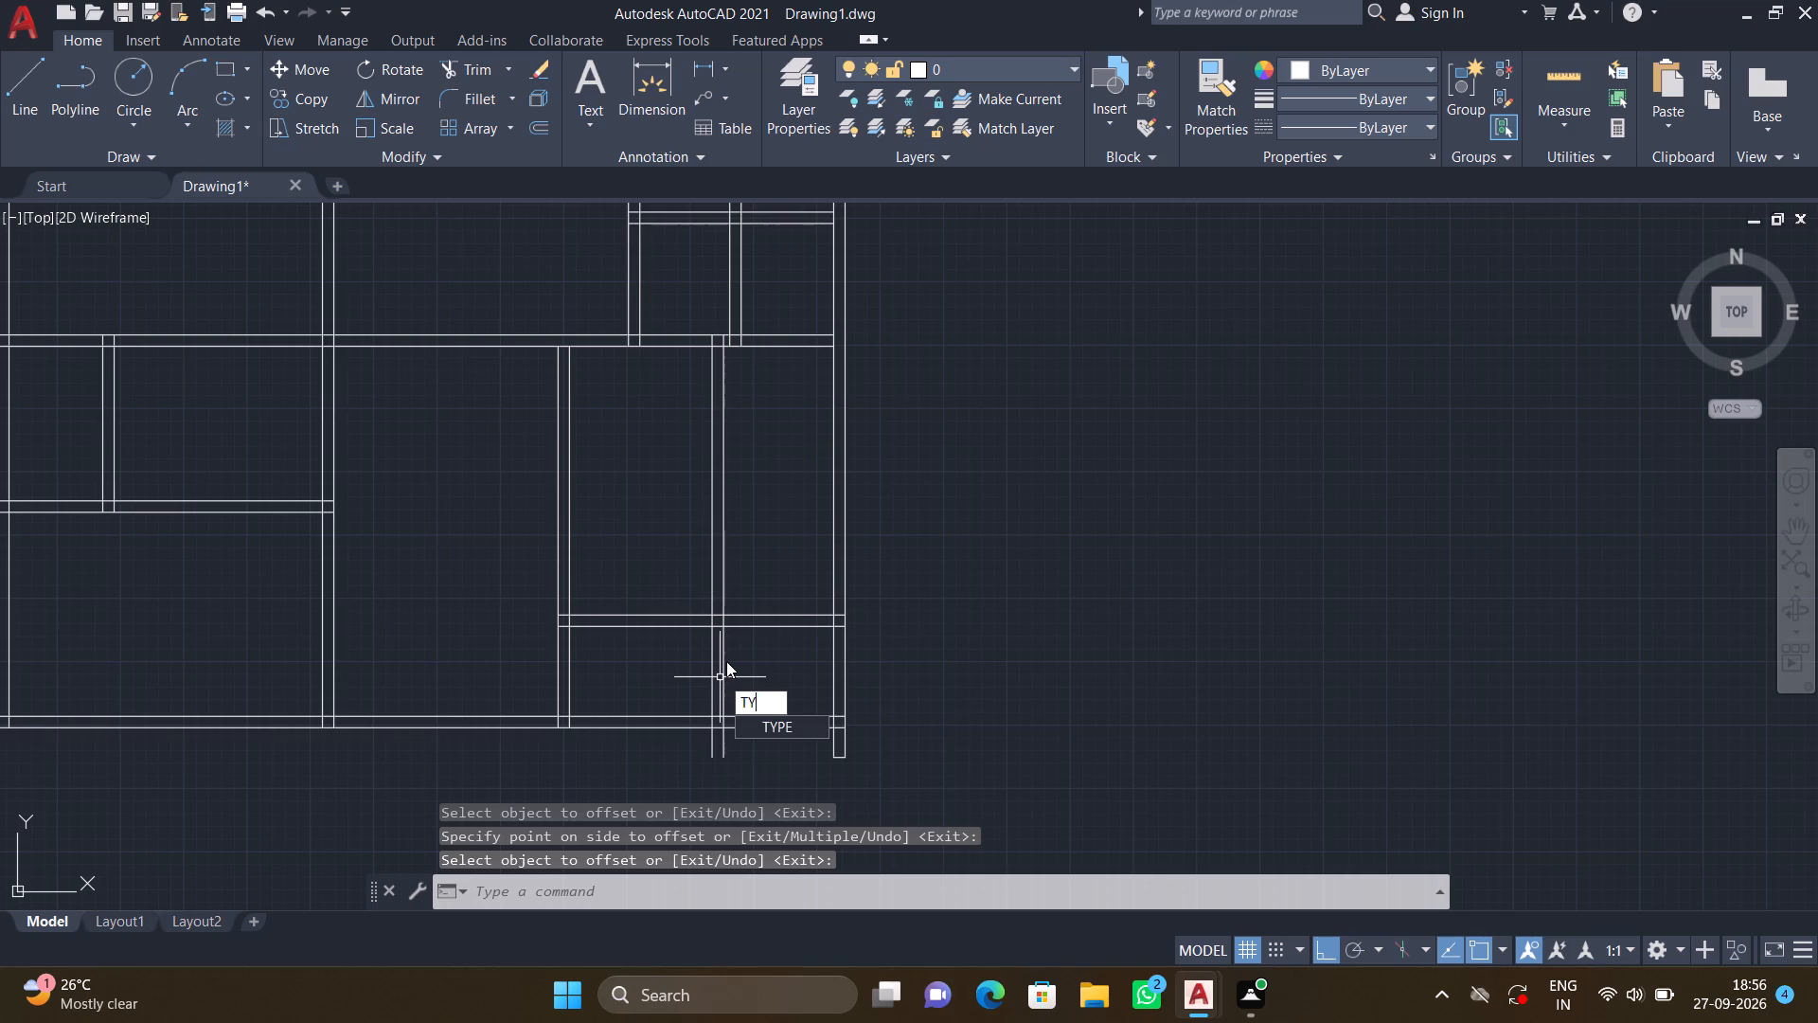
pyautogui.press('BackSpace')
pyautogui.press('r')
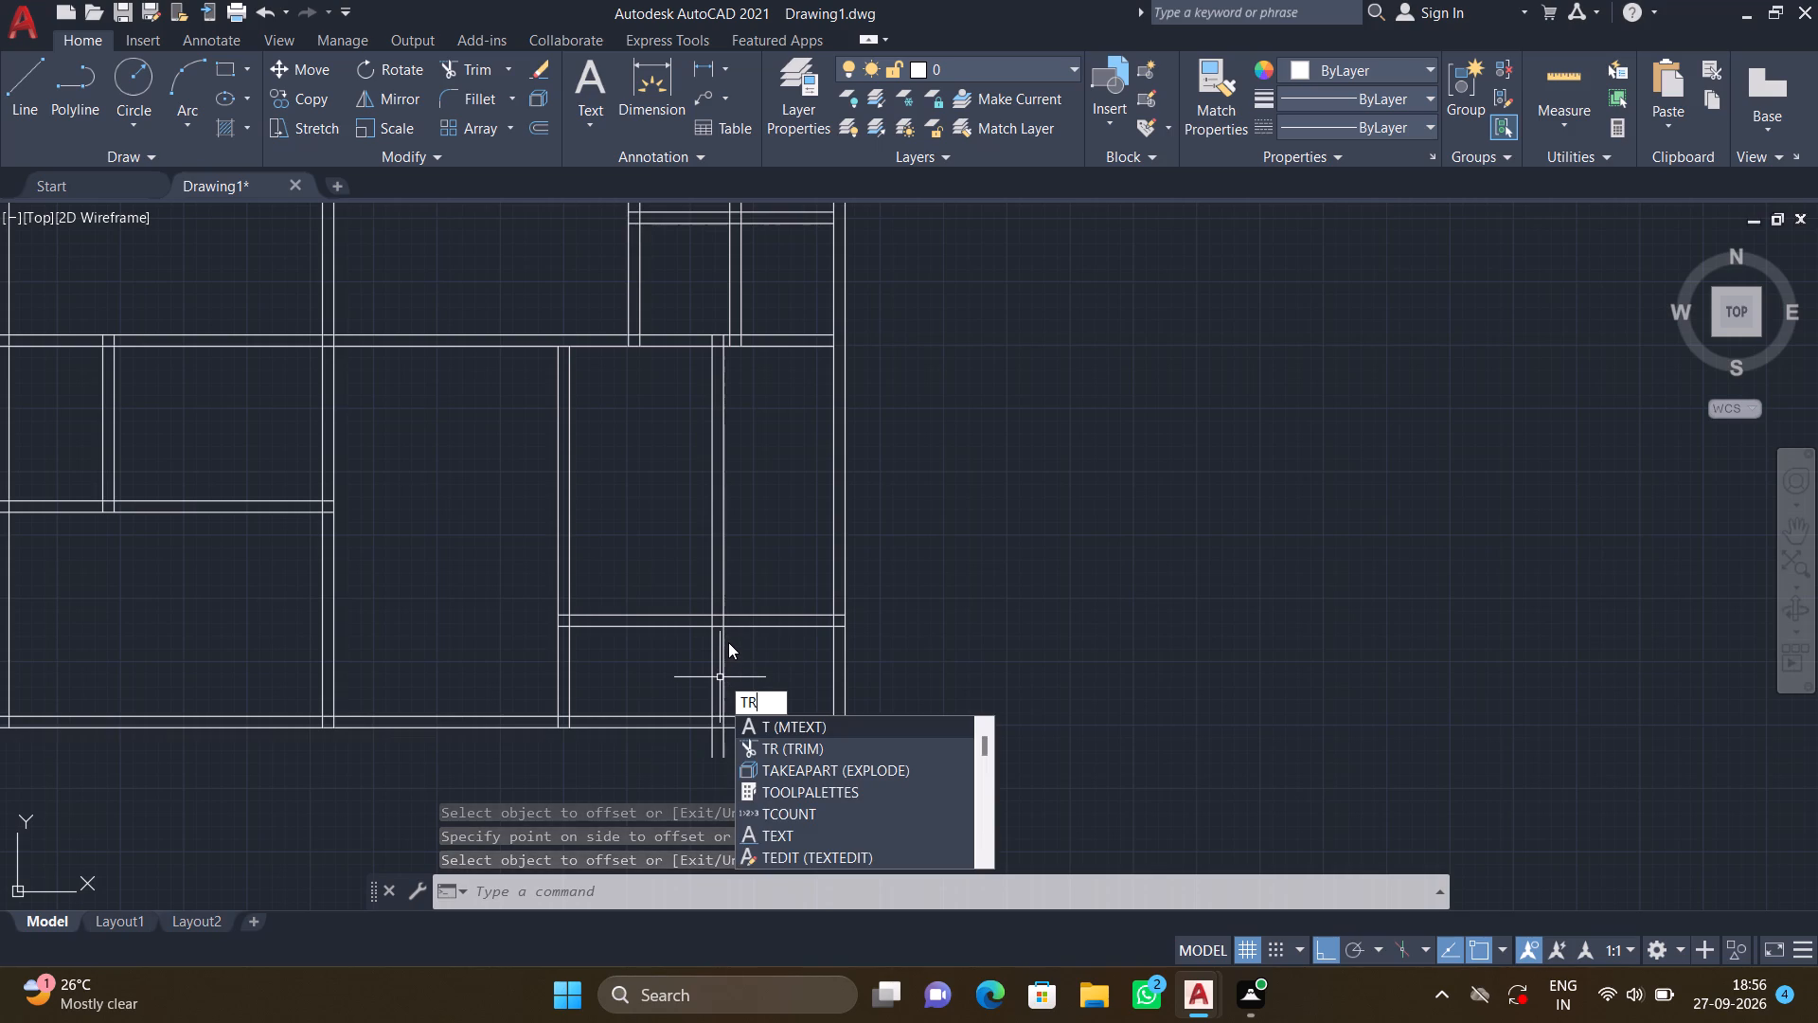
pyautogui.press('Return')
pyautogui.click(738, 656)
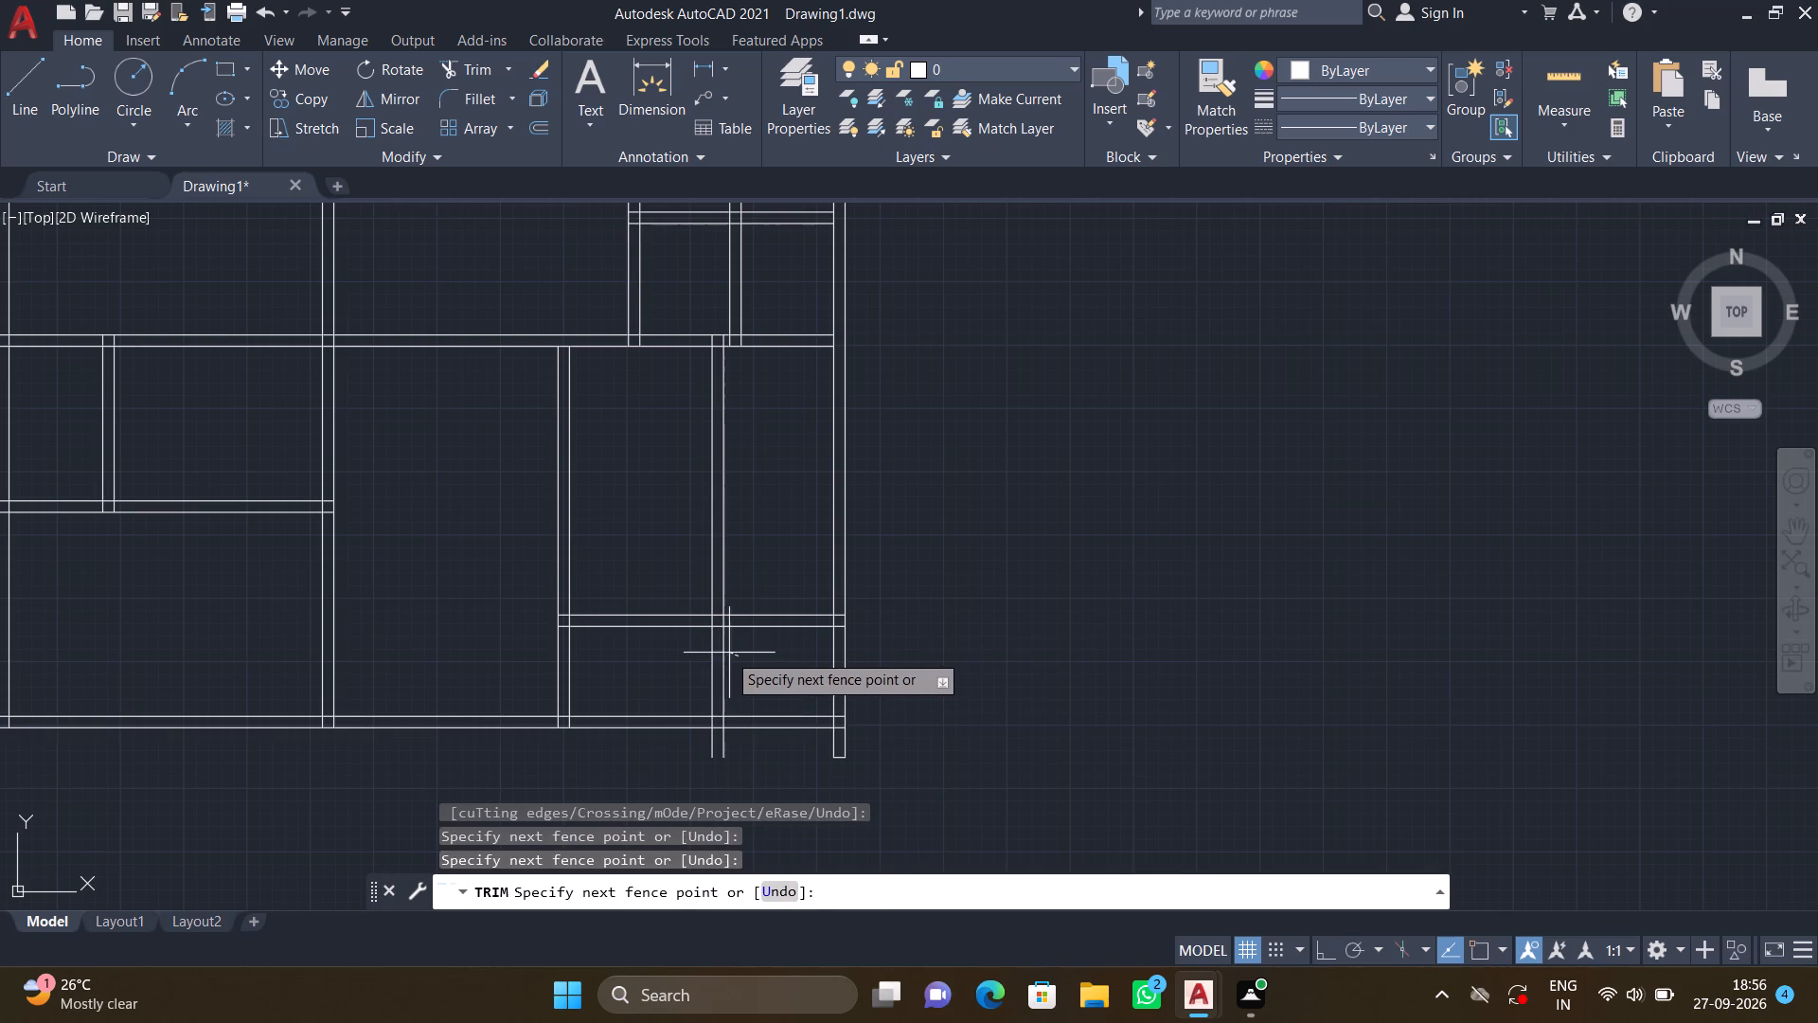
pyautogui.click(710, 651)
pyautogui.scroll(3, 722, 733)
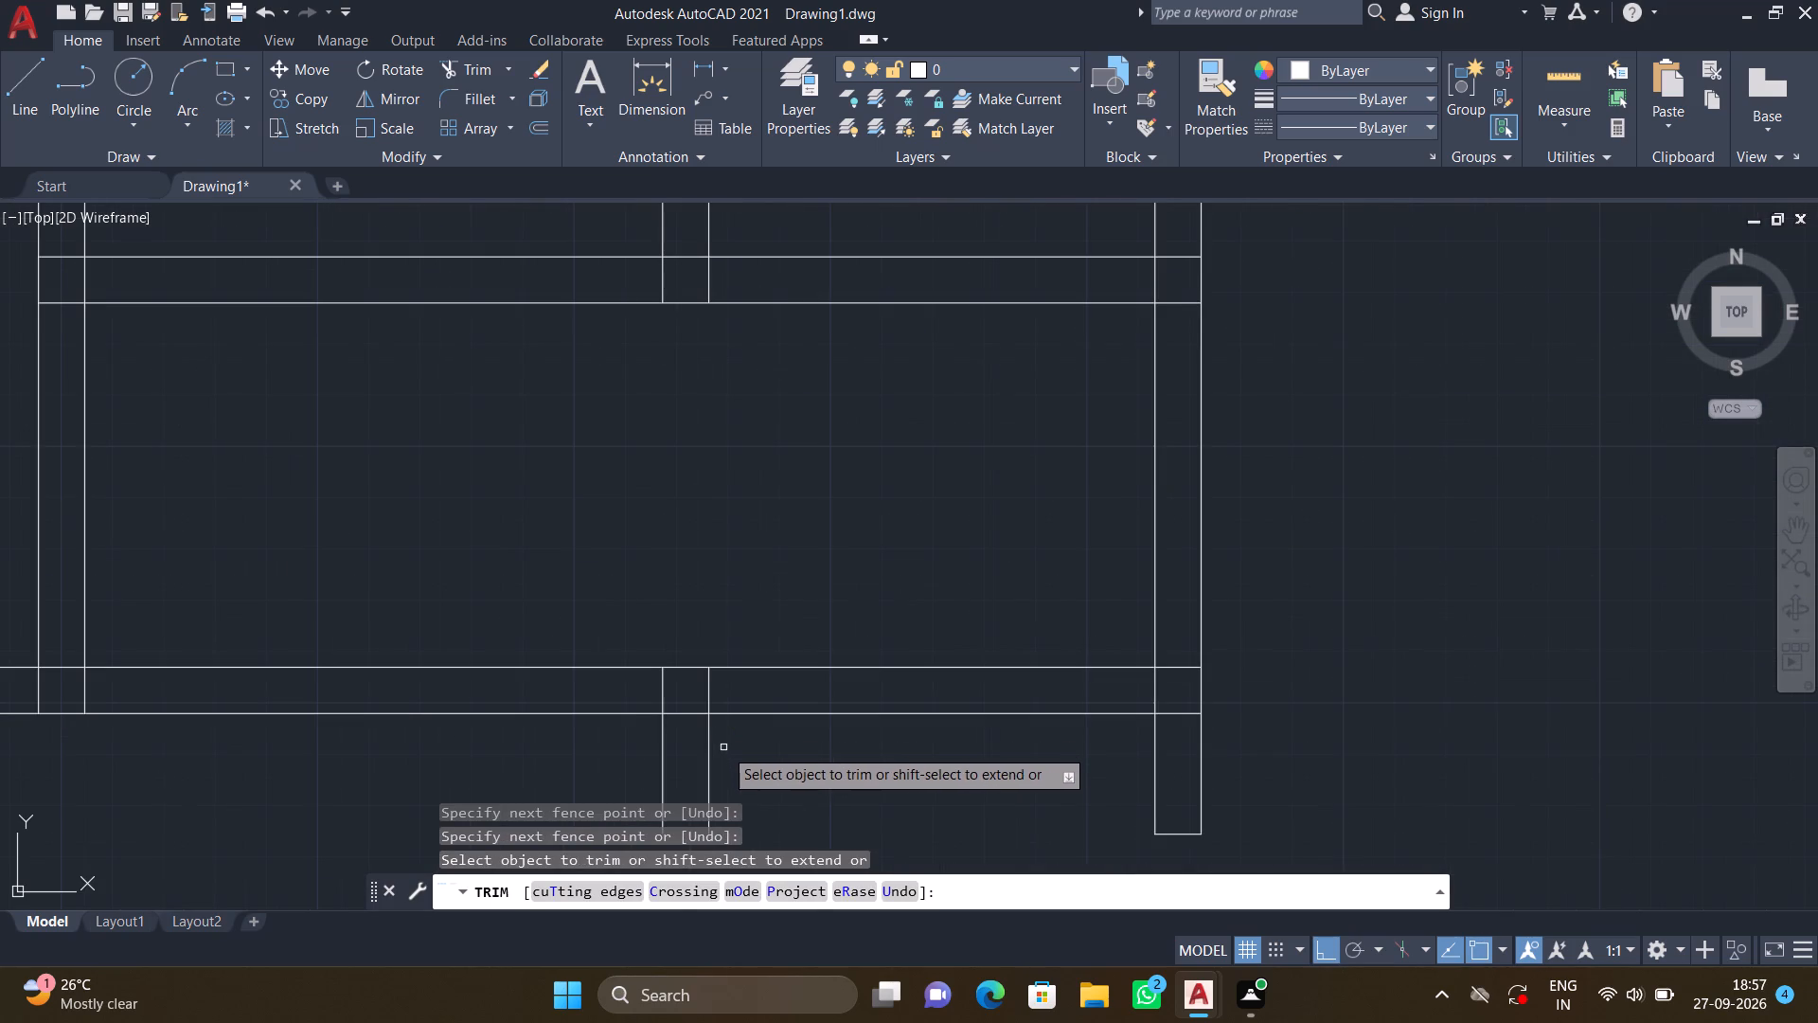
pyautogui.moveTo(725, 748); pyautogui.dragTo(716, 747)
pyautogui.click(651, 751)
pyautogui.click(719, 693)
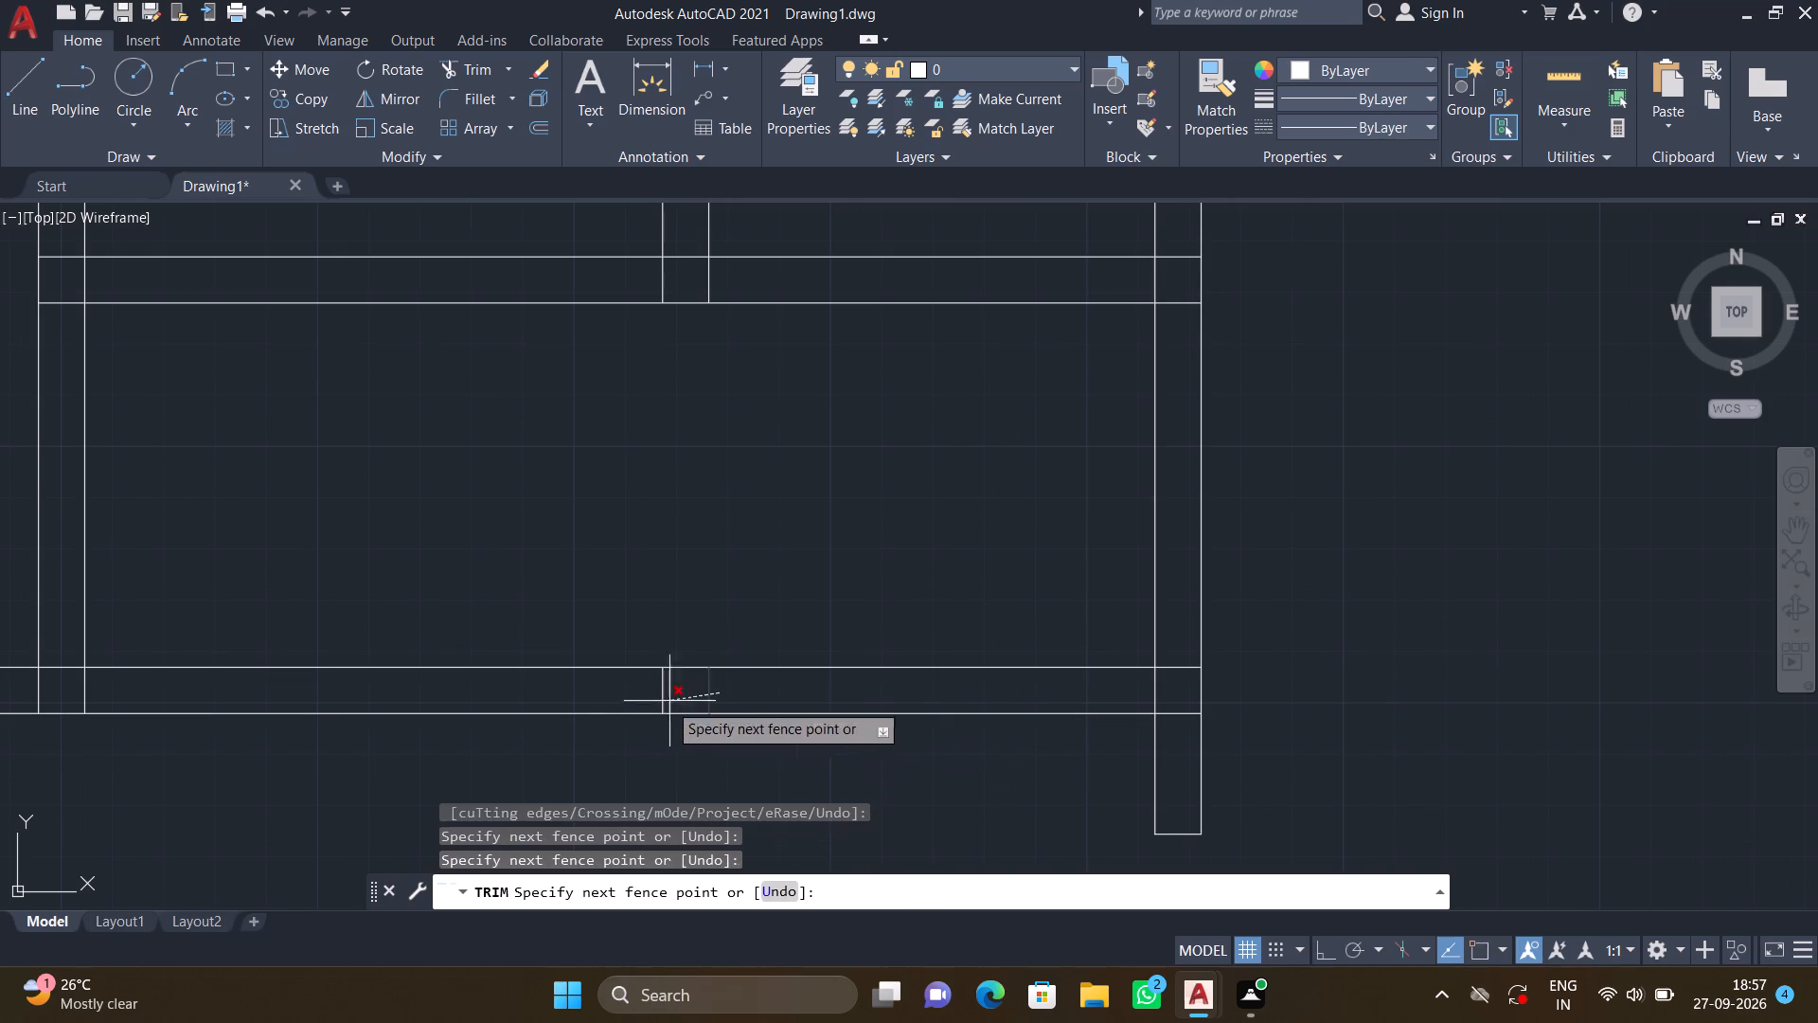
pyautogui.click(629, 695)
pyautogui.press('Return')
pyautogui.scroll(-2, 731, 563)
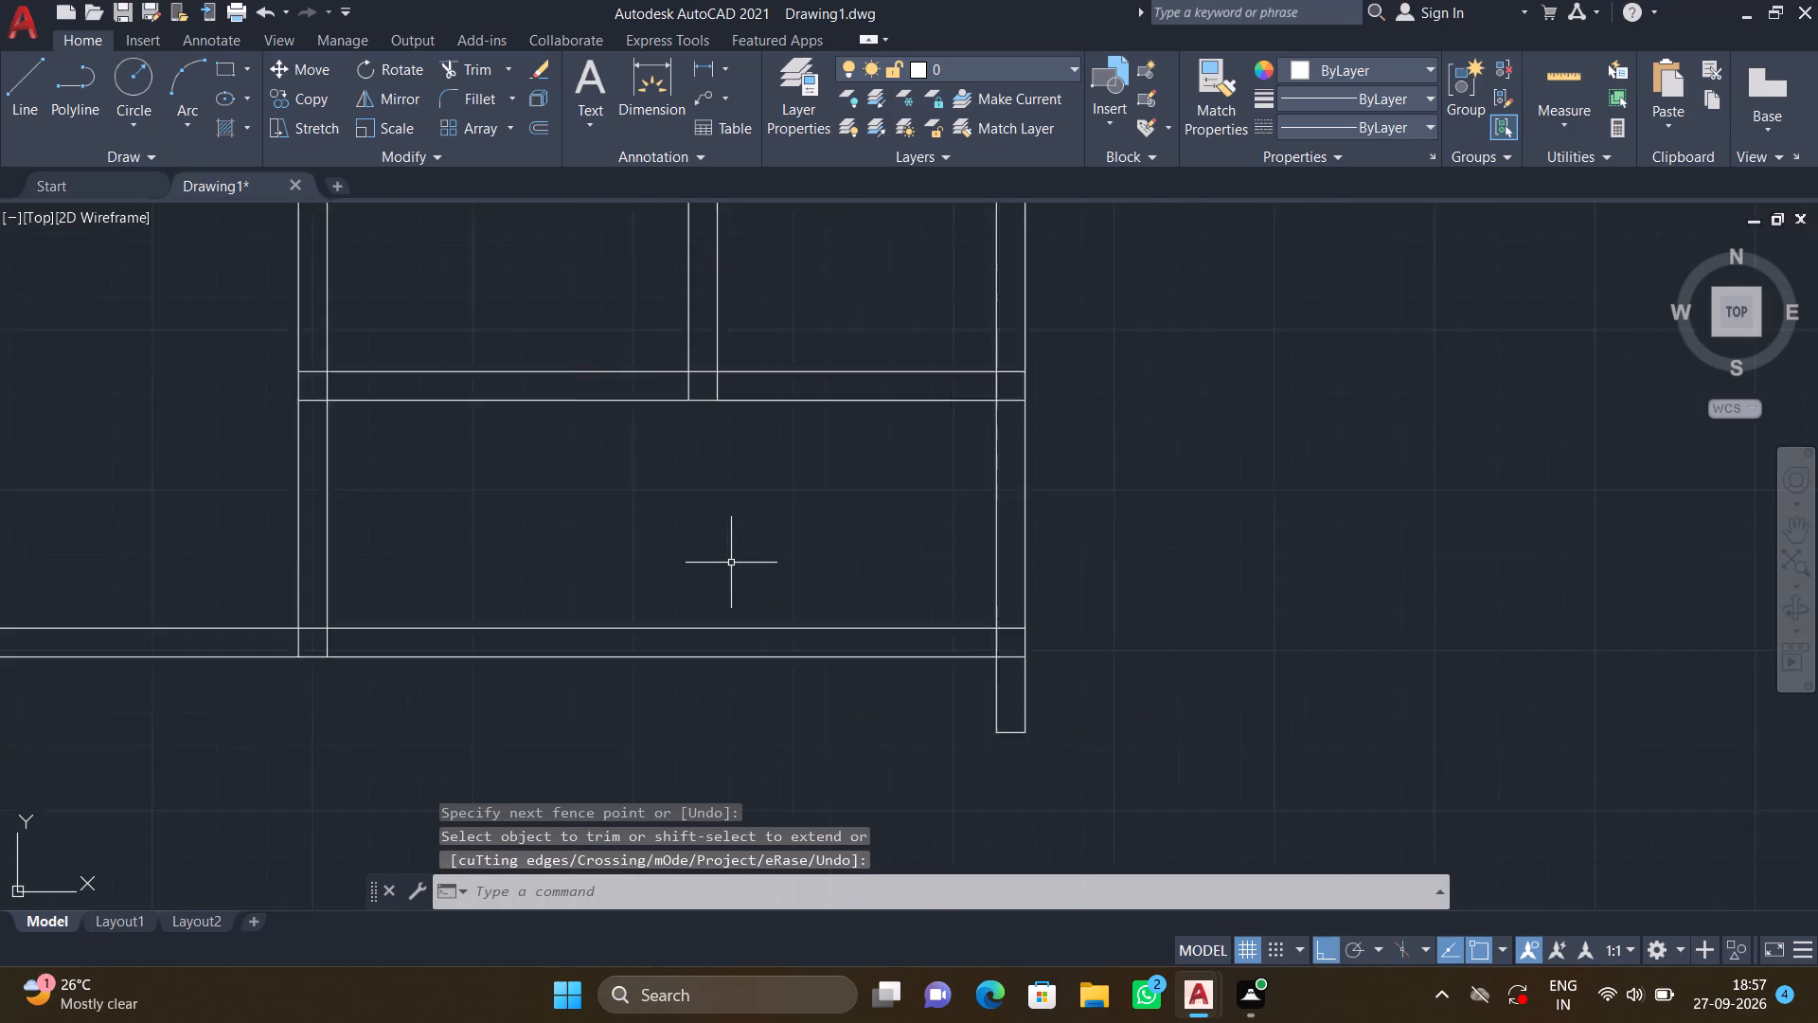
# Trim the ends of the small northern rooms' dividing wall where they run into the horizontal wall above the southeast room.
pyautogui.scroll(-2, 731, 563)
pyautogui.moveTo(683, 542); pyautogui.dragTo(787, 604, button='middle')
pyautogui.scroll(3, 824, 397)
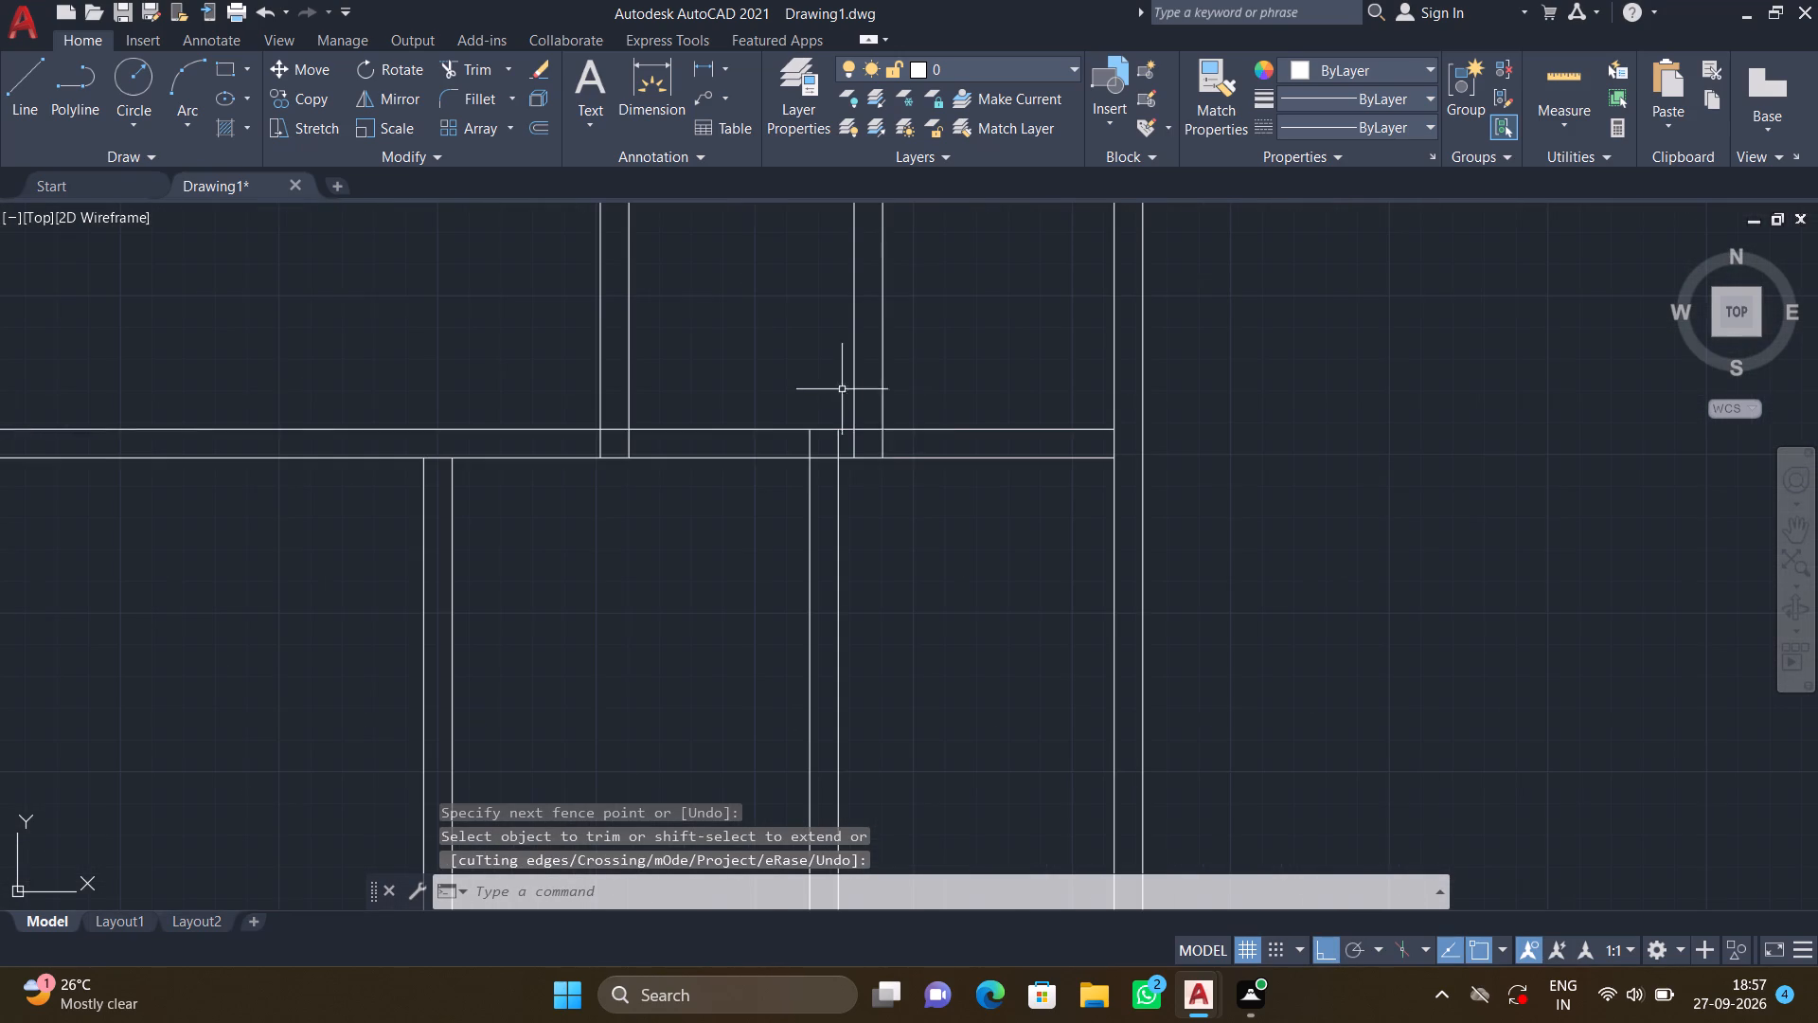
pyautogui.scroll(2, 896, 444)
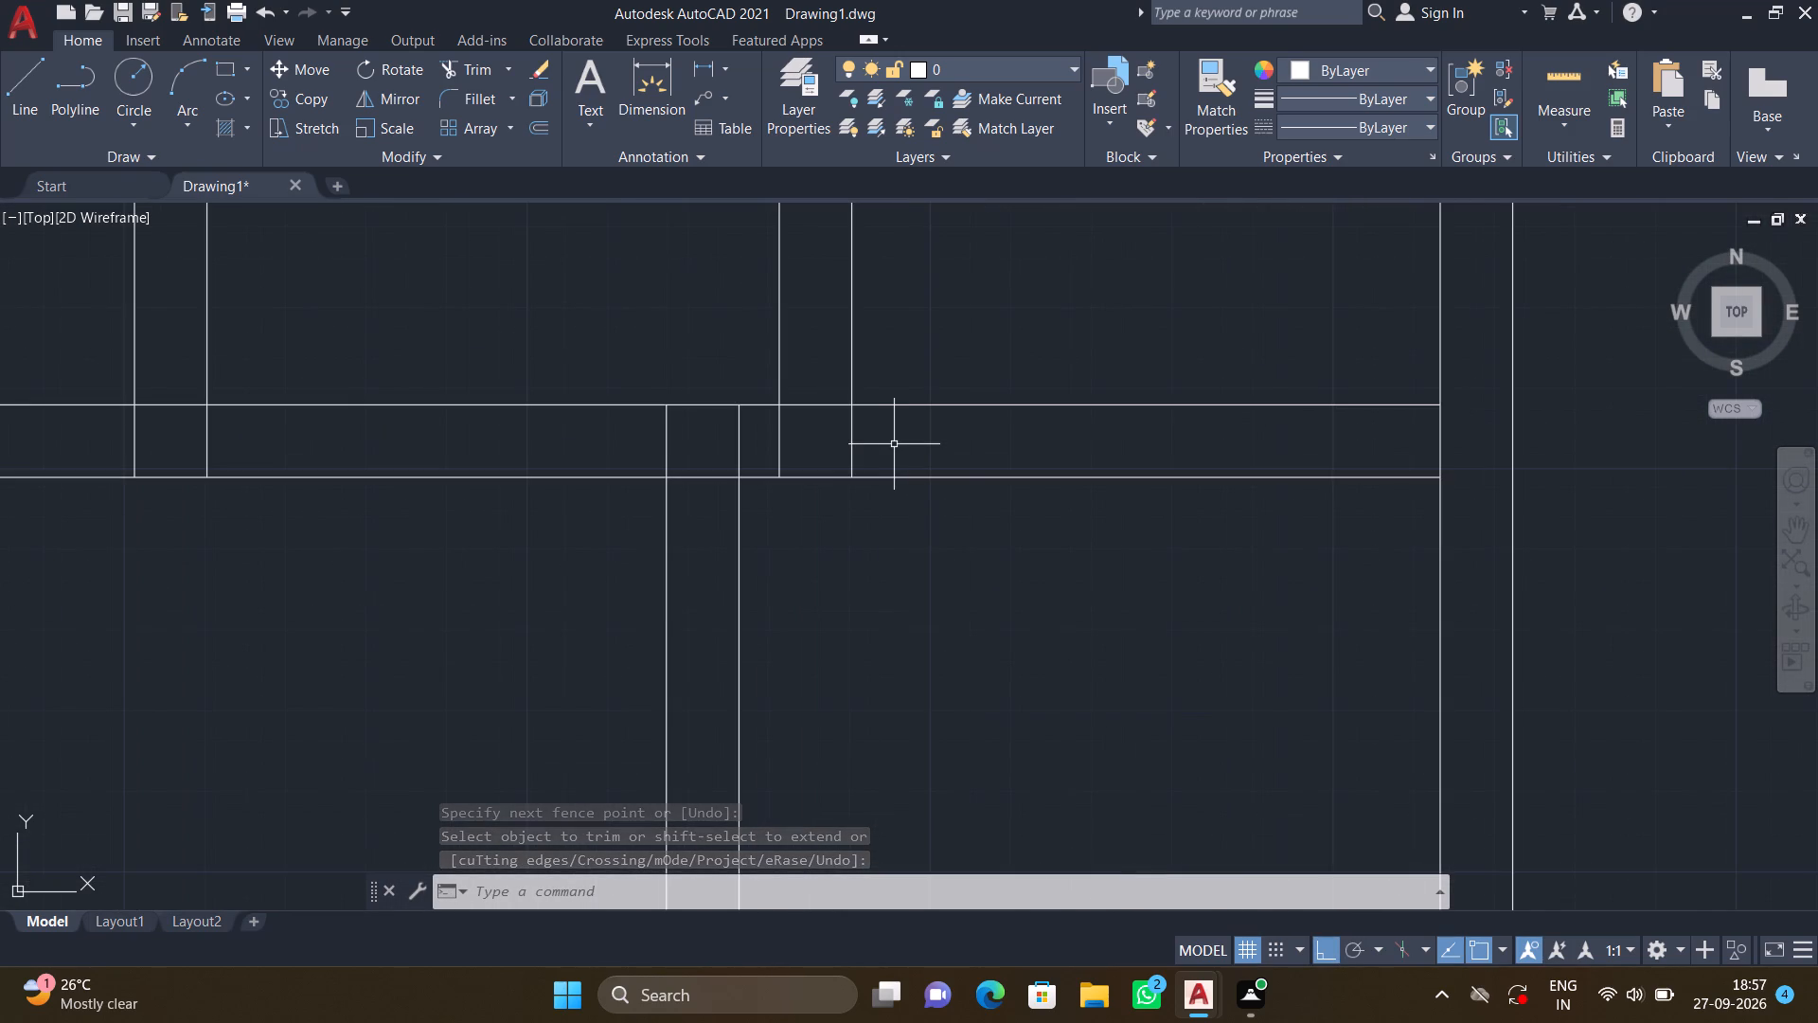
pyautogui.press('t')
pyautogui.press('r')
pyautogui.press('Return')
pyautogui.click(884, 450)
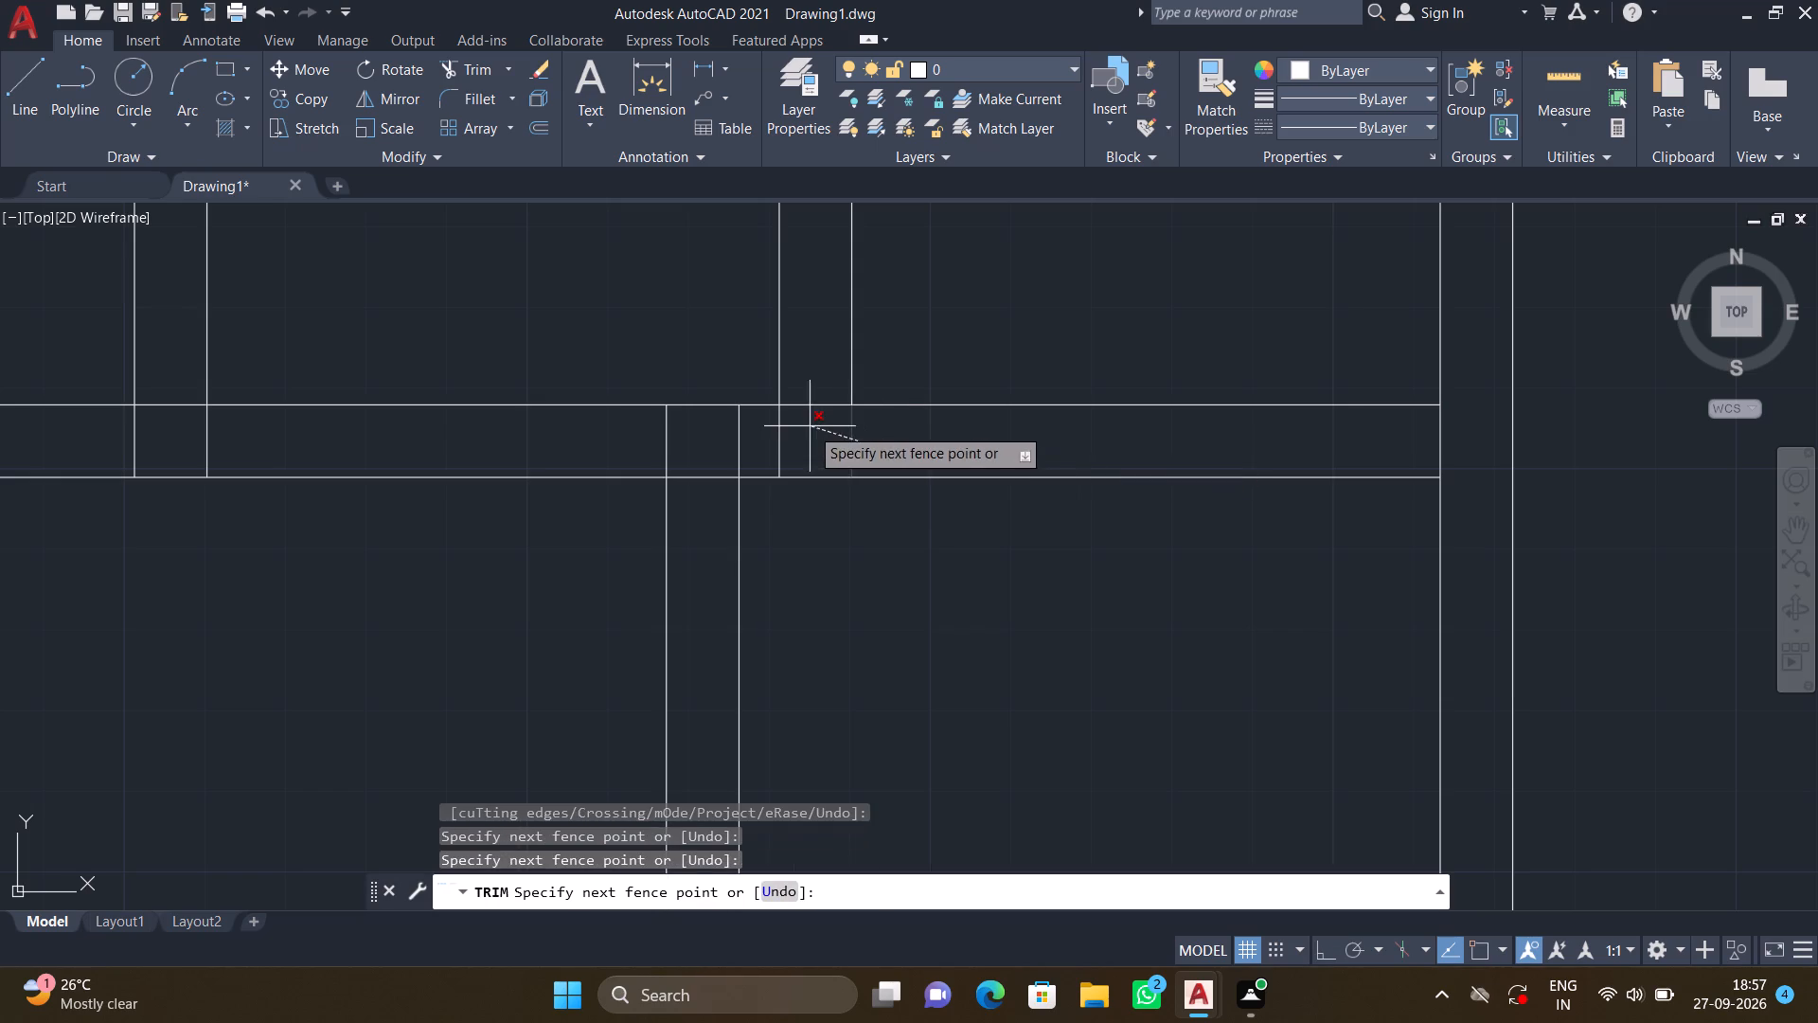
pyautogui.click(782, 438)
pyautogui.click(775, 440)
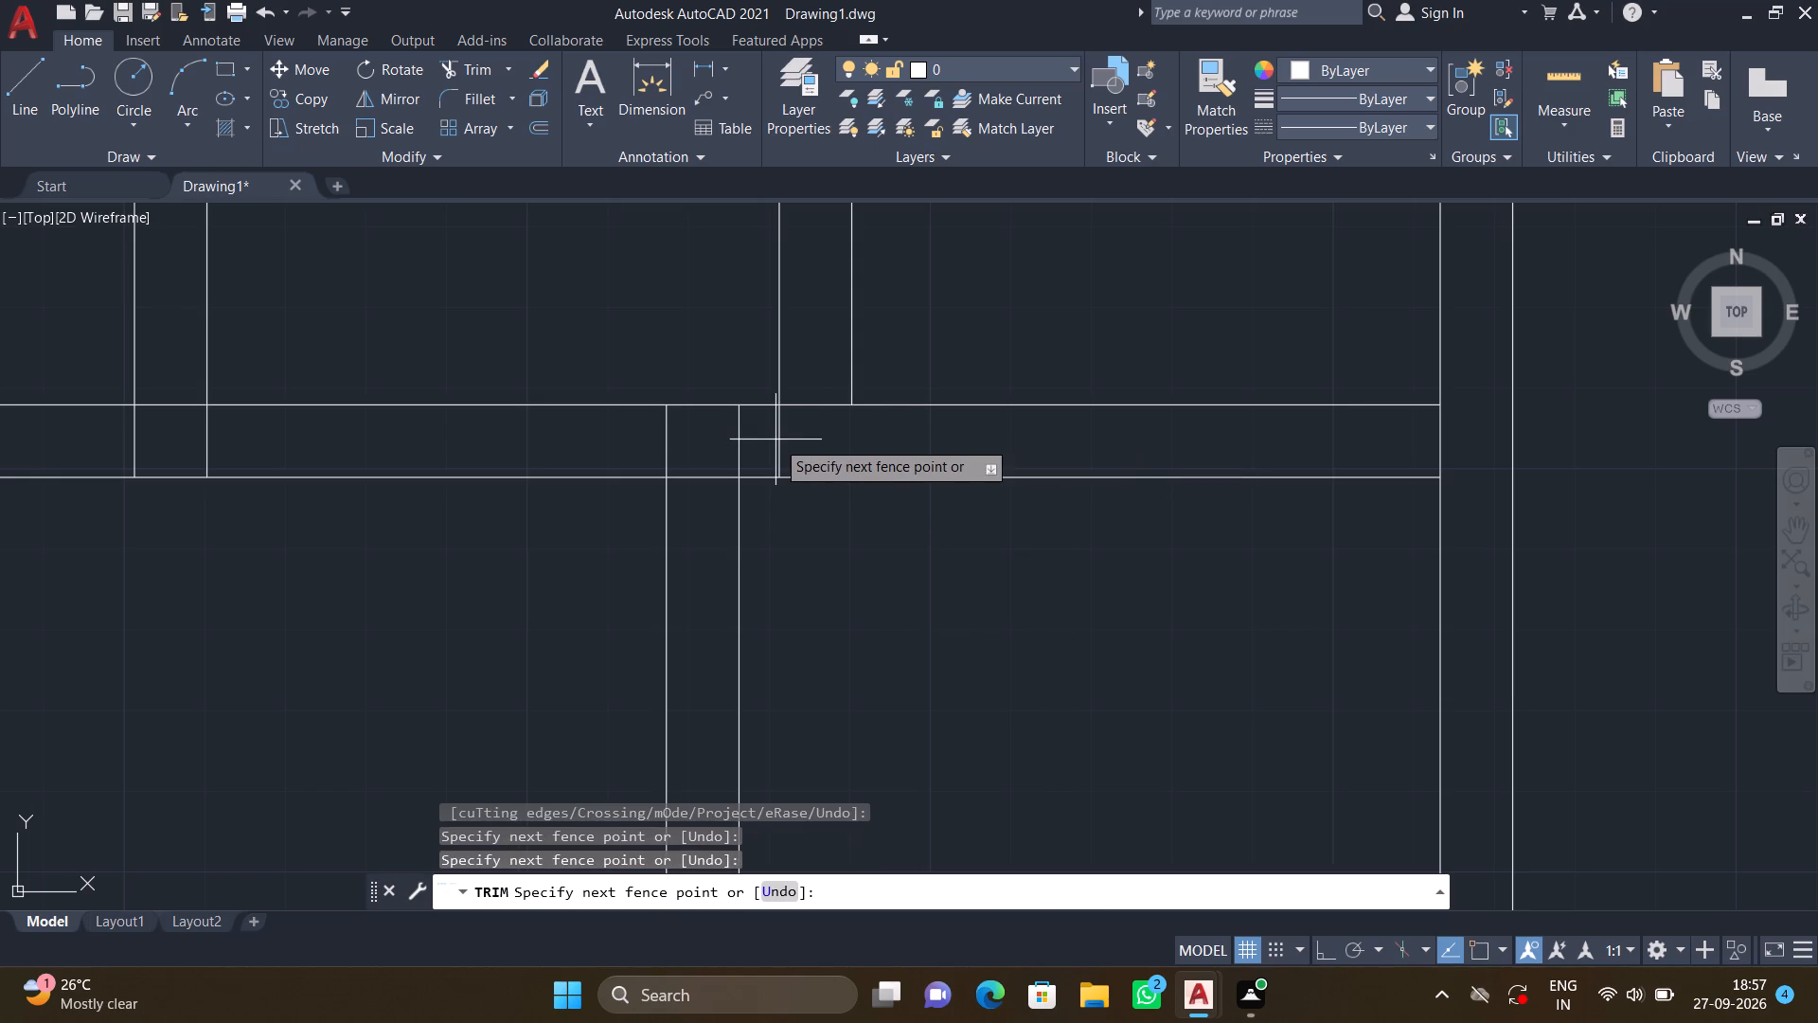
pyautogui.click(795, 444)
pyautogui.press('Return')
pyautogui.scroll(-4, 797, 442)
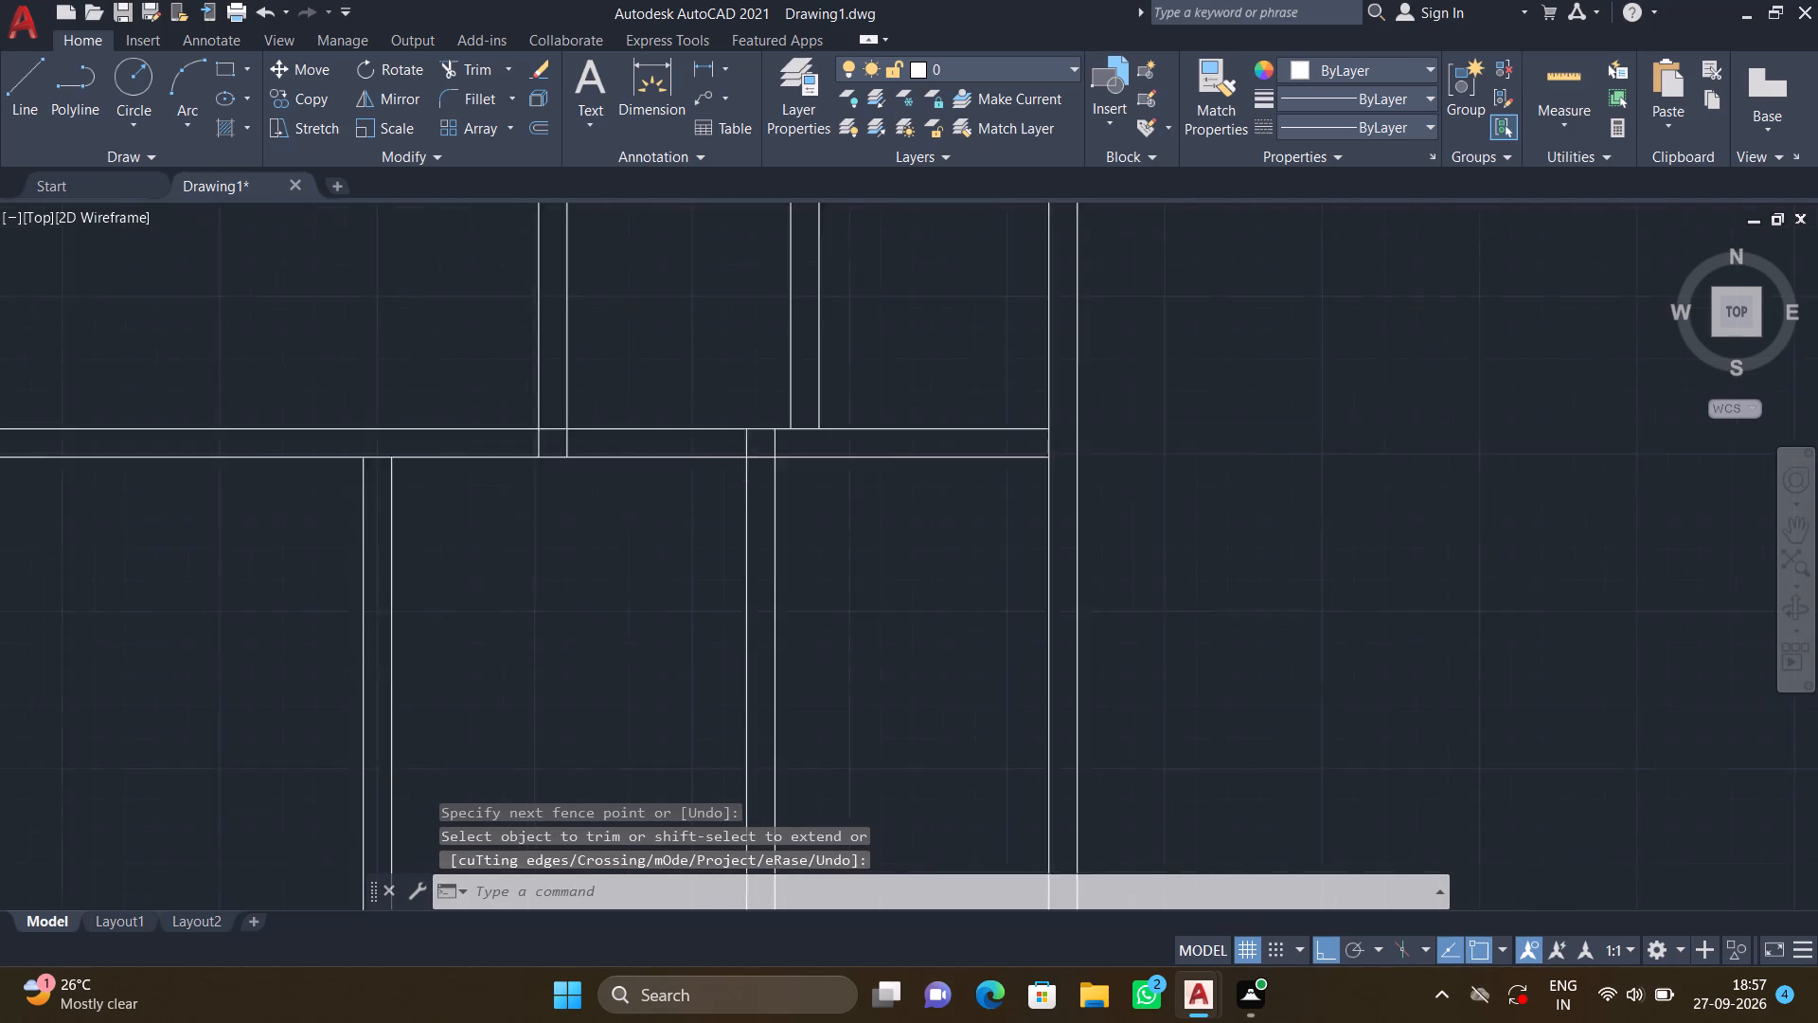
# Trim both lines of the southeast room's lower horizontal wall west of the new vertical wall, including the pieces inside the room's west wall.
pyautogui.scroll(-1, 748, 490)
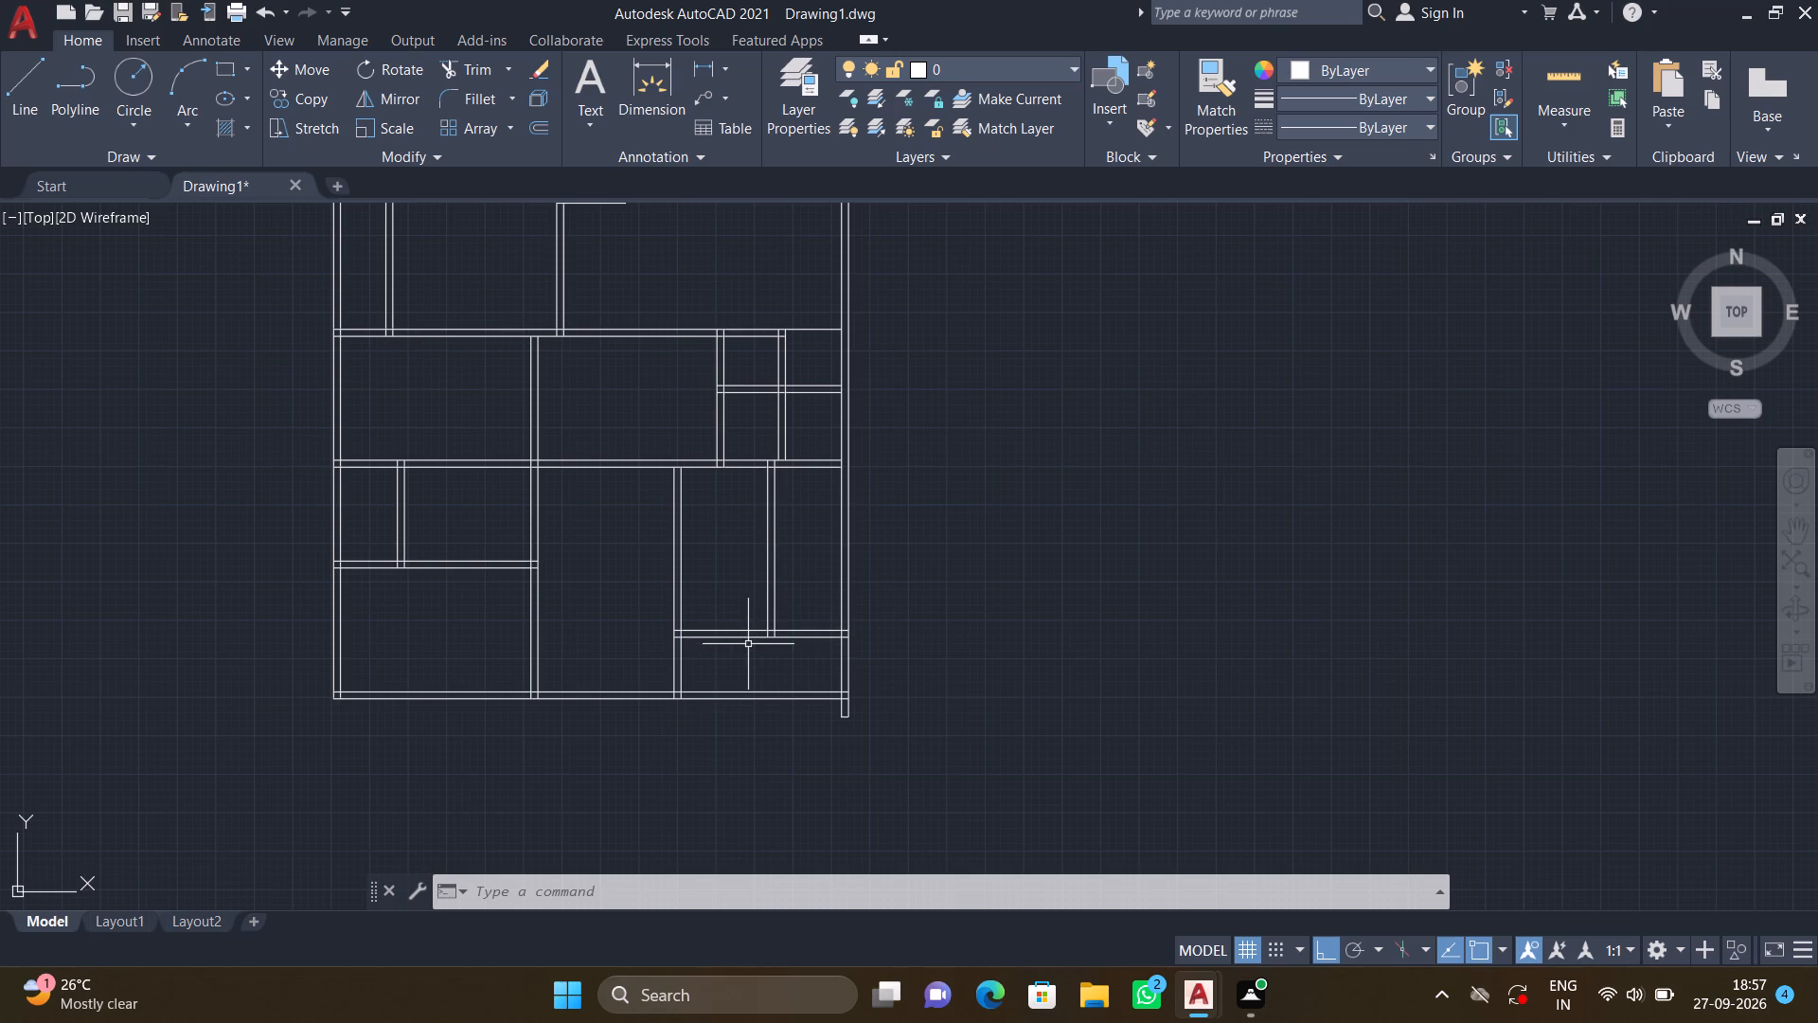
pyautogui.scroll(4, 752, 636)
pyautogui.press('t')
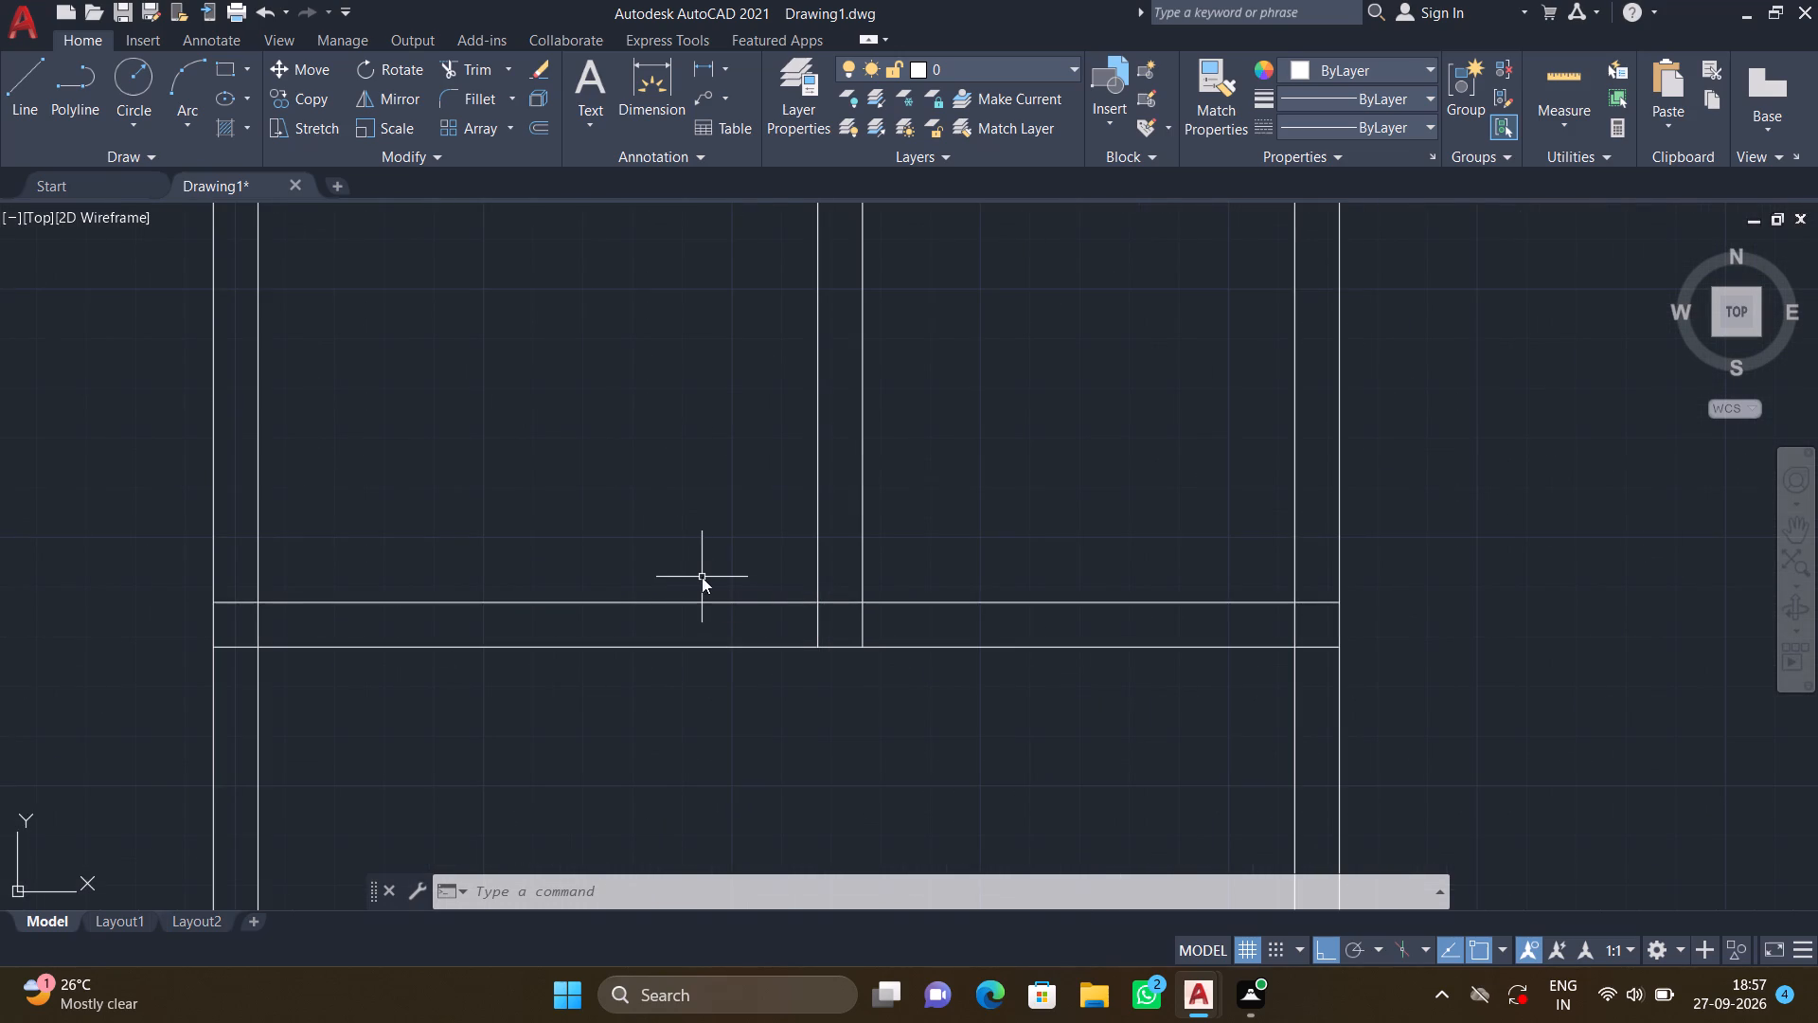
pyautogui.press('r')
pyautogui.press('Return')
pyautogui.click(694, 573)
pyautogui.moveTo(694, 702); pyautogui.dragTo(679, 689)
pyautogui.moveTo(223, 588); pyautogui.dragTo(224, 598)
pyautogui.click(224, 668)
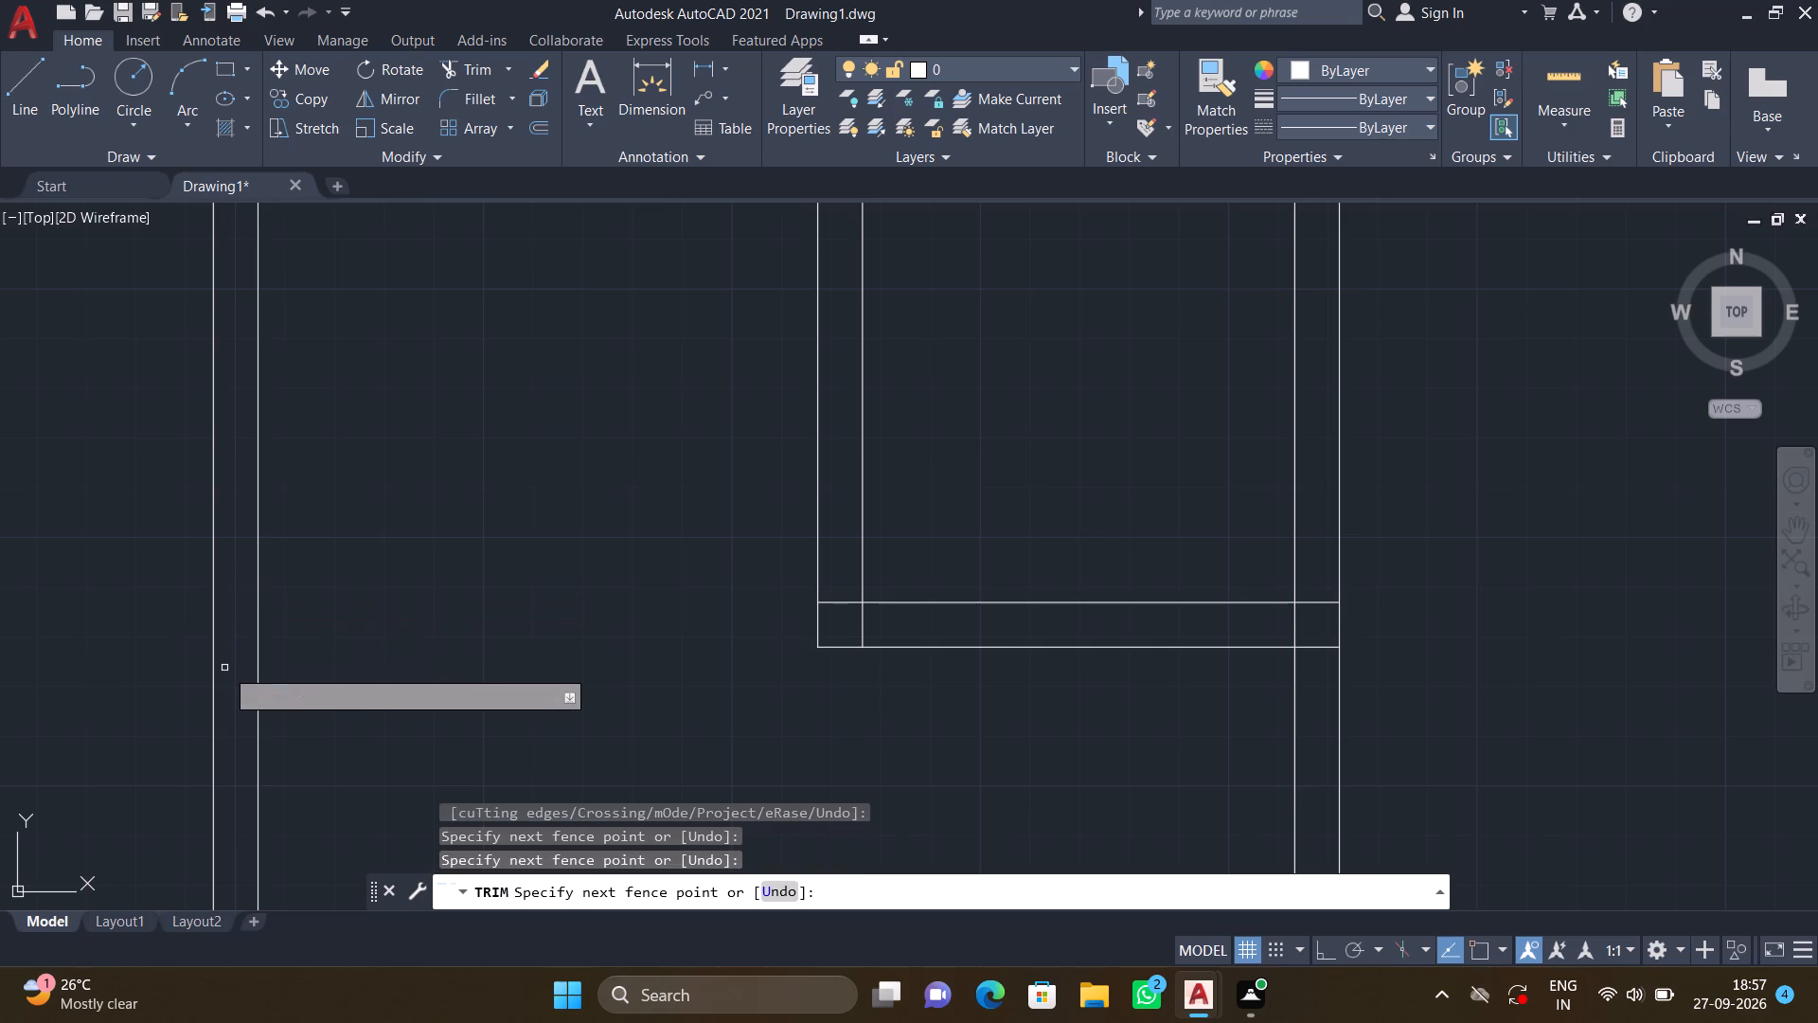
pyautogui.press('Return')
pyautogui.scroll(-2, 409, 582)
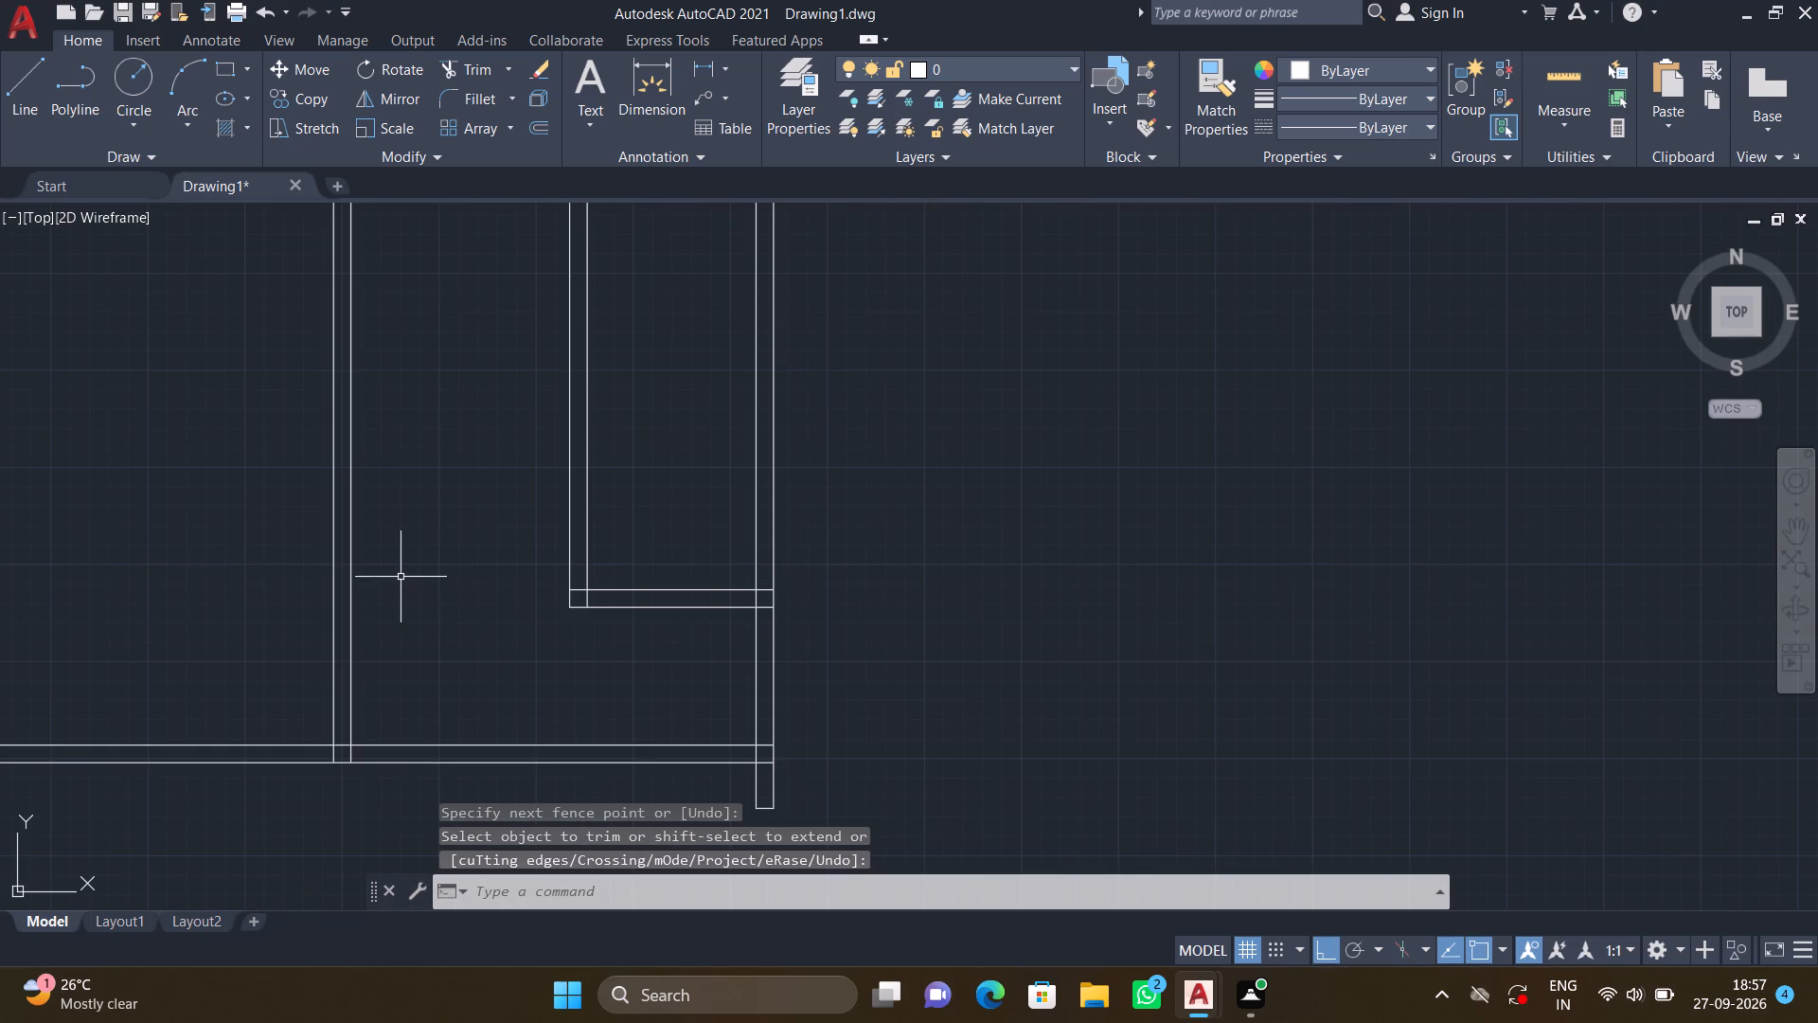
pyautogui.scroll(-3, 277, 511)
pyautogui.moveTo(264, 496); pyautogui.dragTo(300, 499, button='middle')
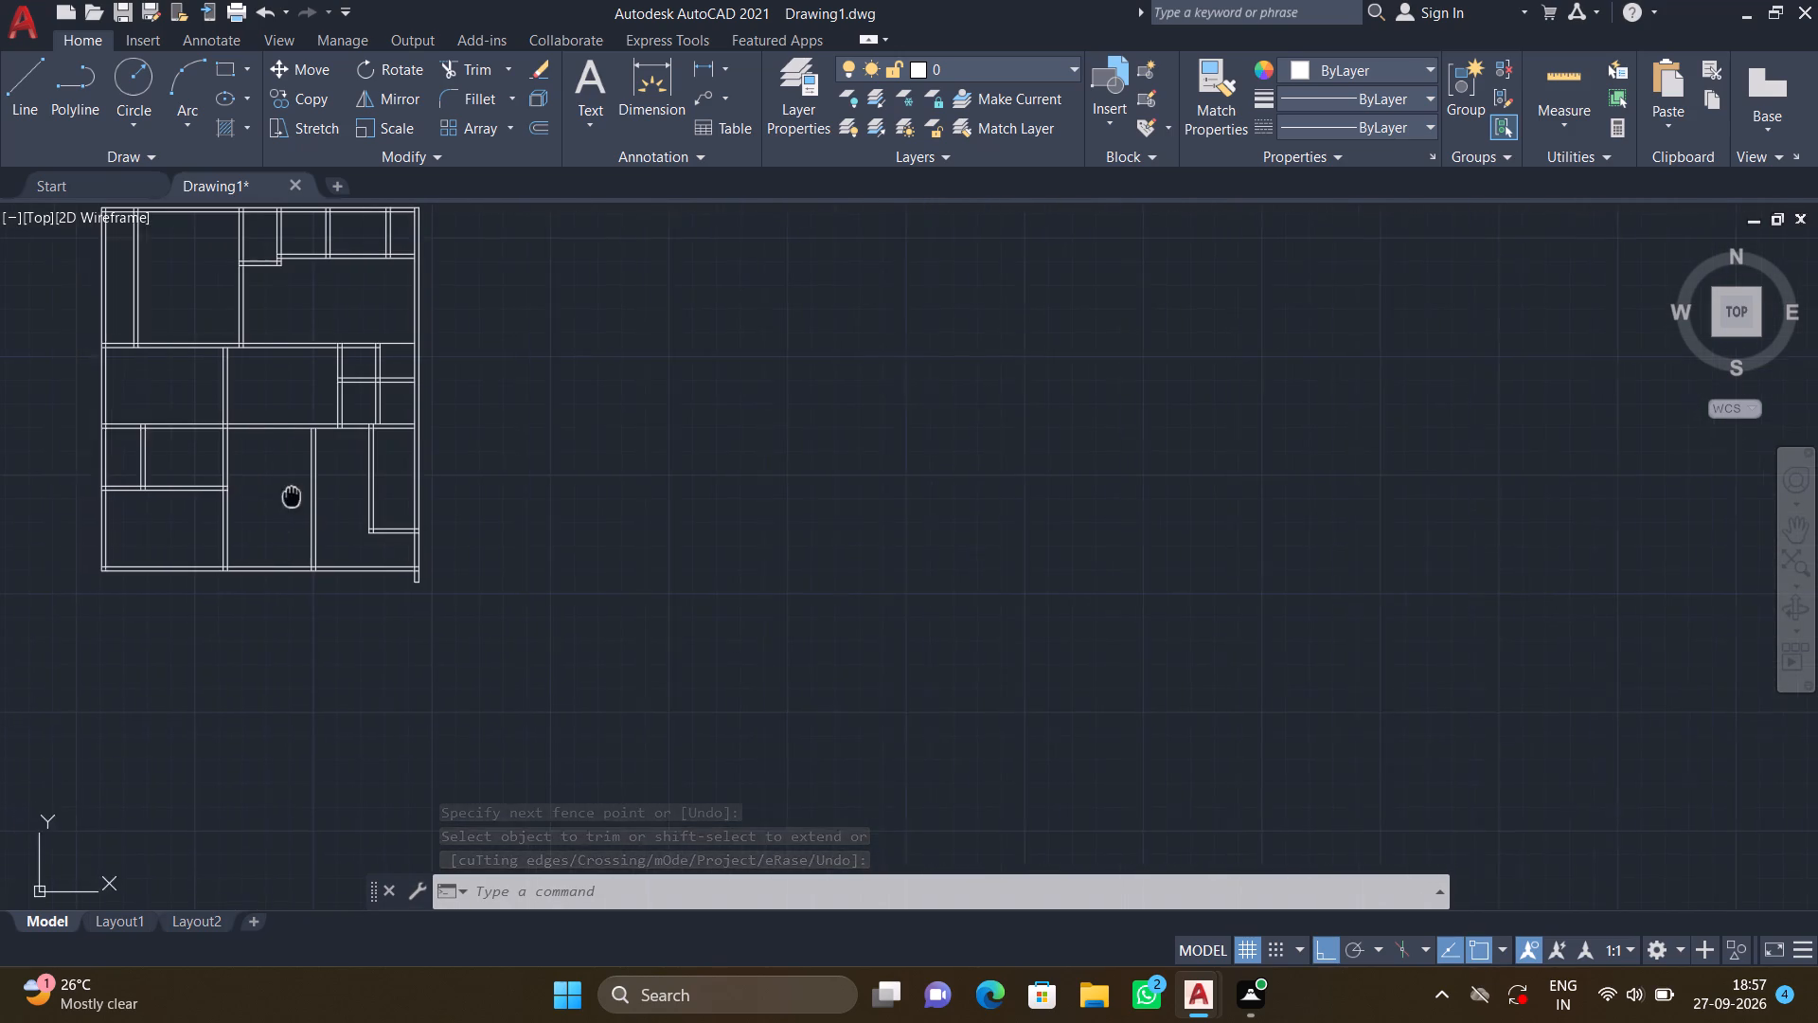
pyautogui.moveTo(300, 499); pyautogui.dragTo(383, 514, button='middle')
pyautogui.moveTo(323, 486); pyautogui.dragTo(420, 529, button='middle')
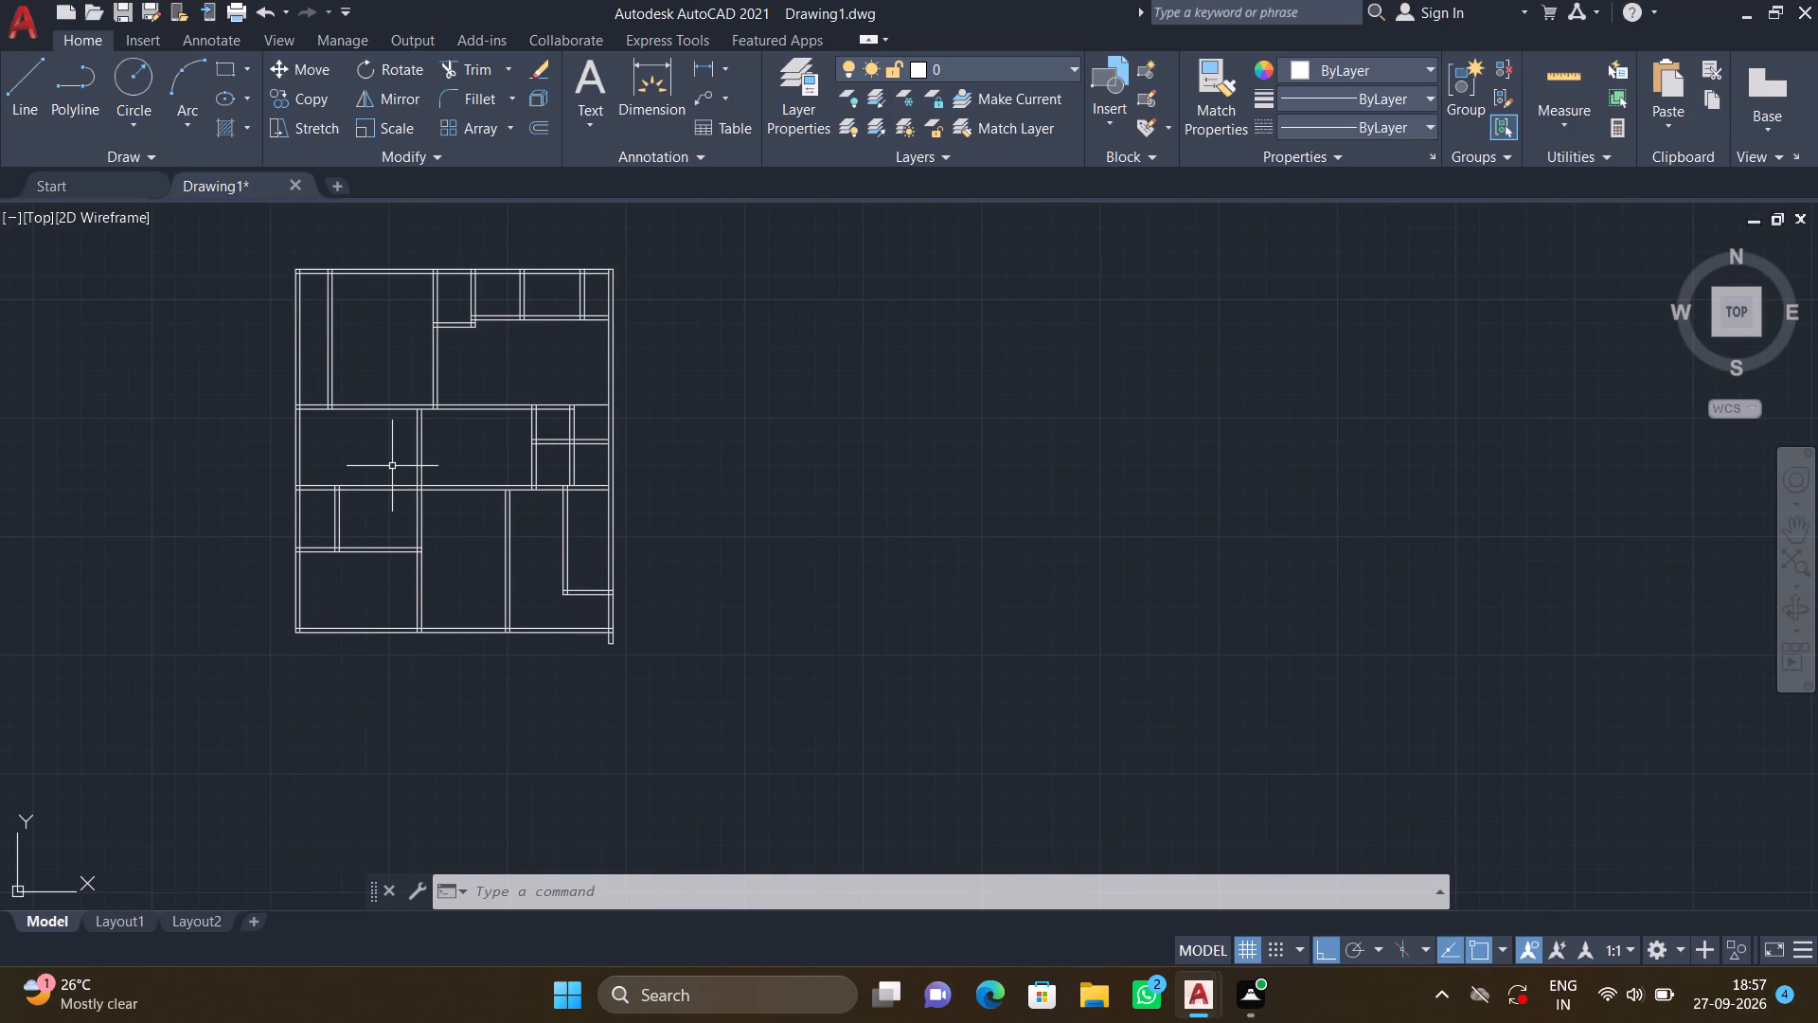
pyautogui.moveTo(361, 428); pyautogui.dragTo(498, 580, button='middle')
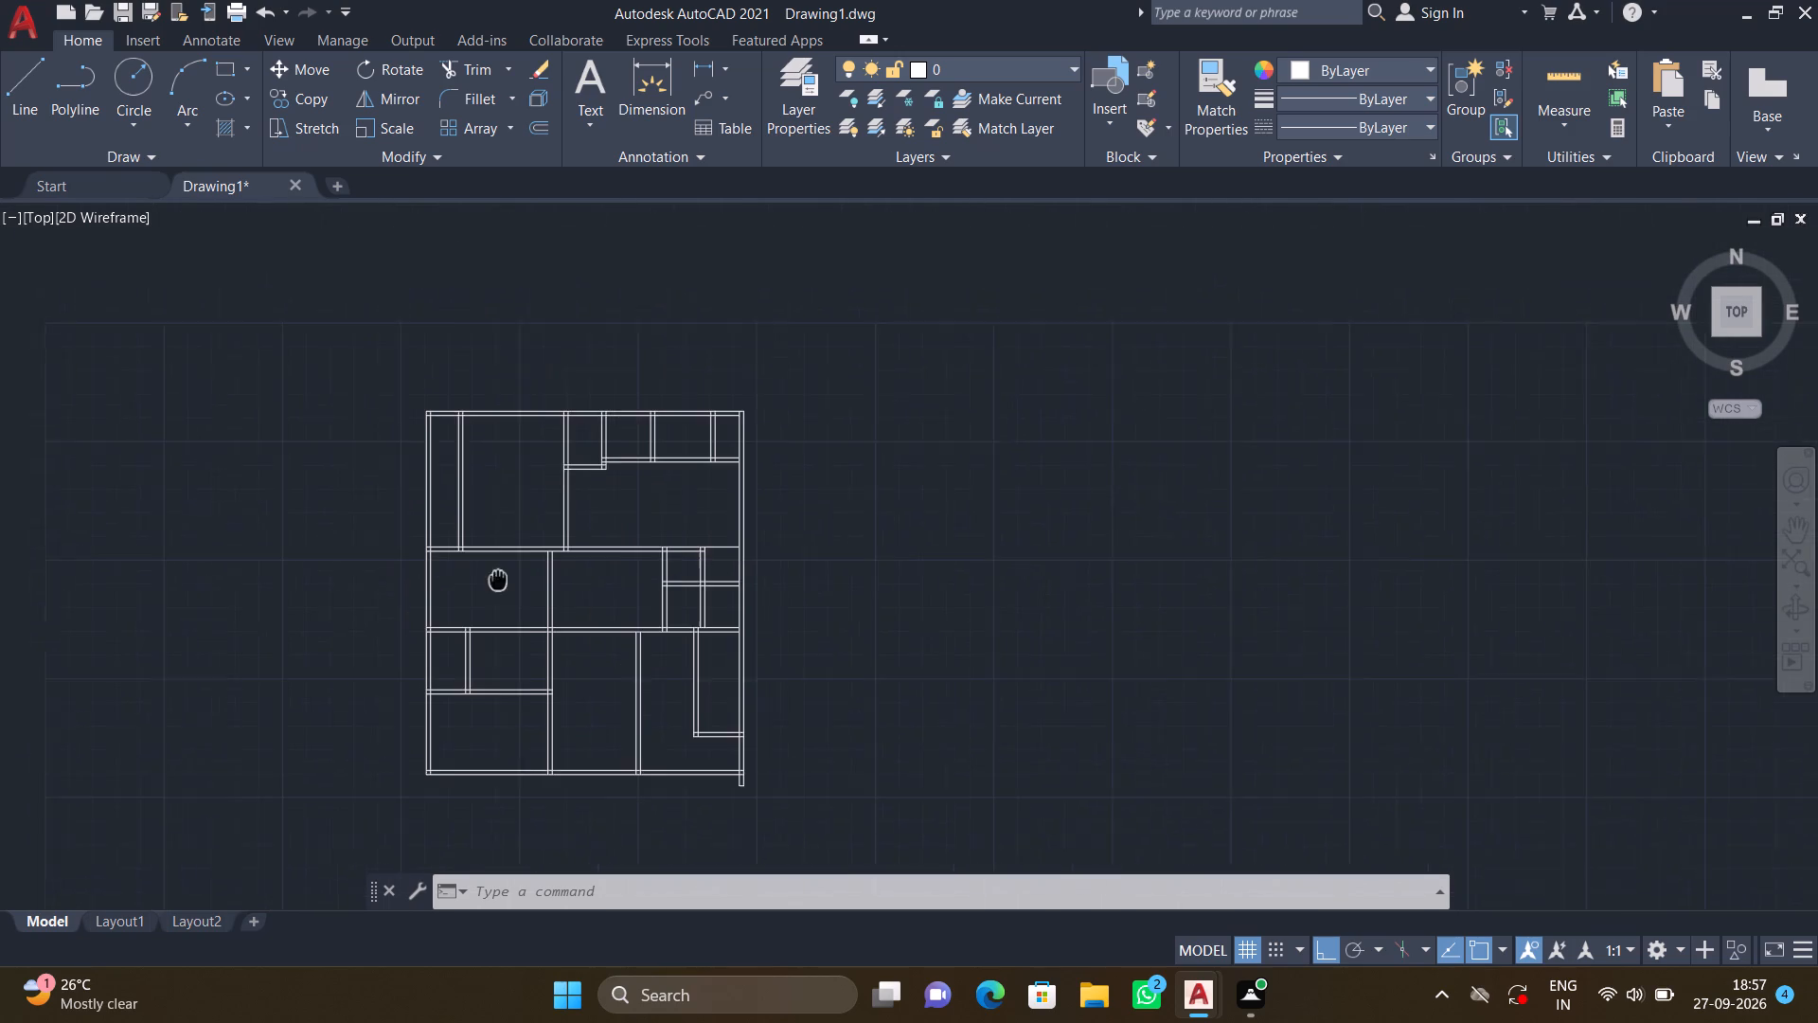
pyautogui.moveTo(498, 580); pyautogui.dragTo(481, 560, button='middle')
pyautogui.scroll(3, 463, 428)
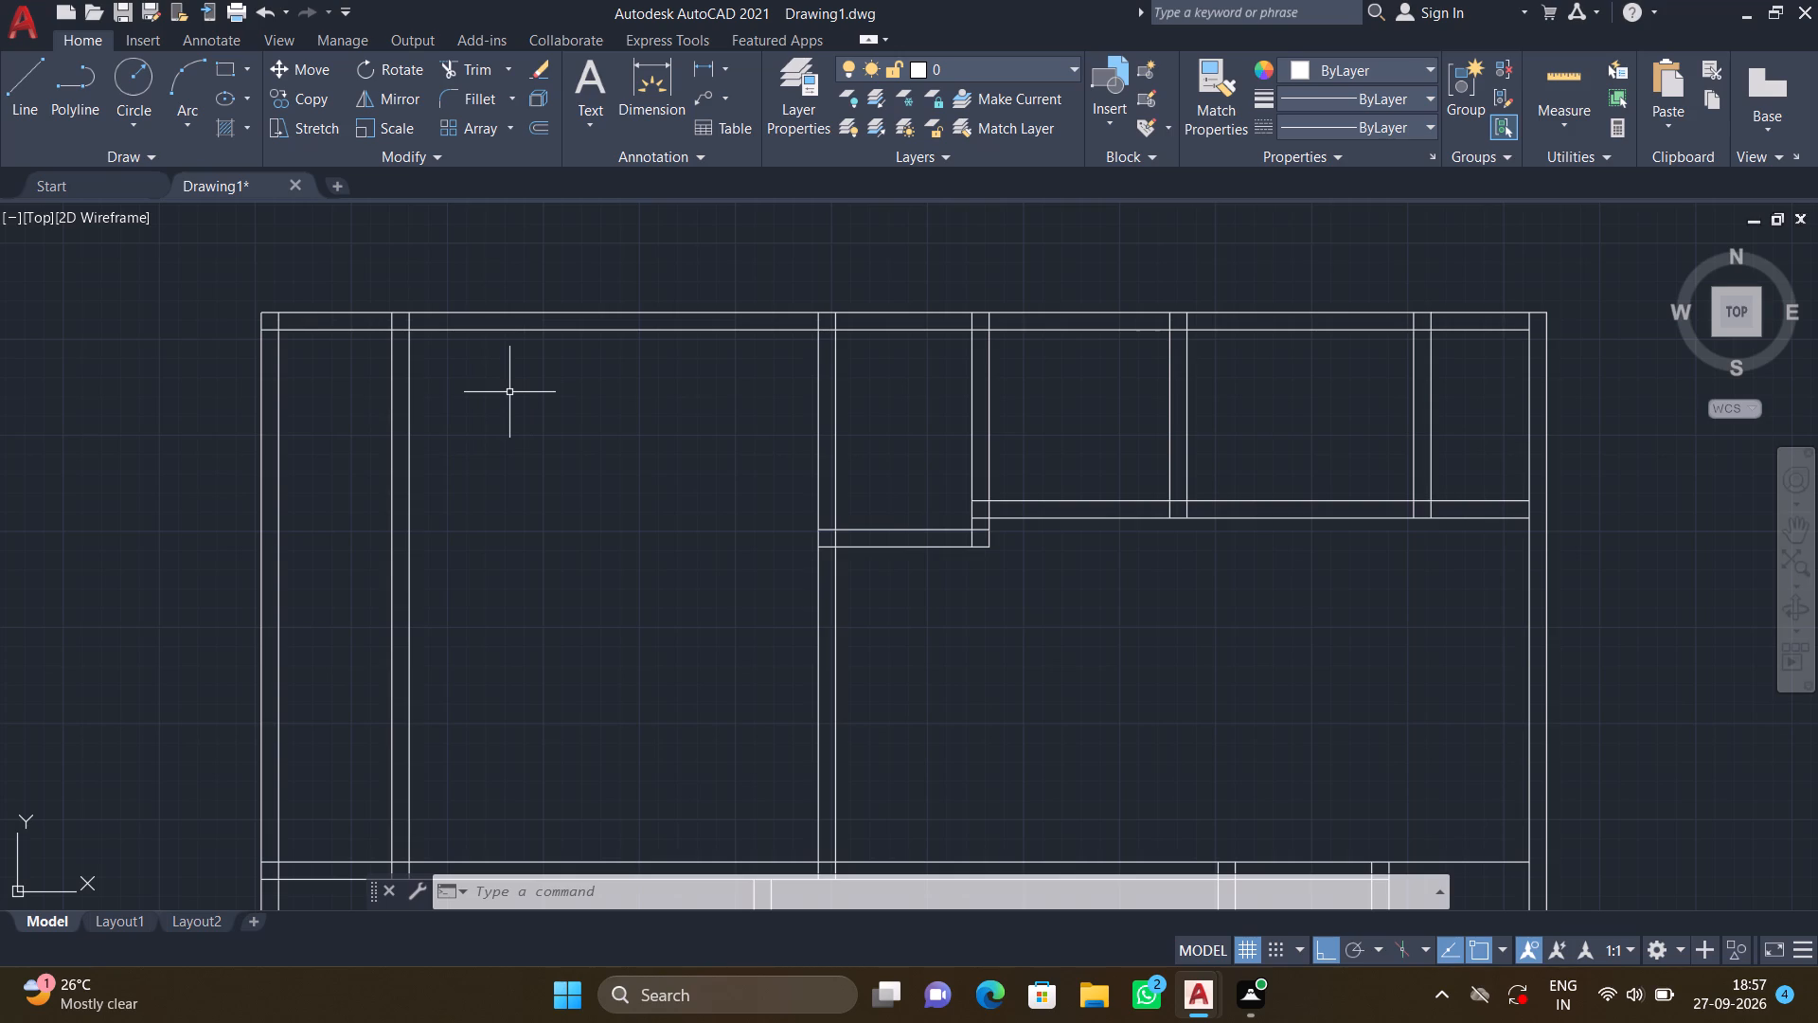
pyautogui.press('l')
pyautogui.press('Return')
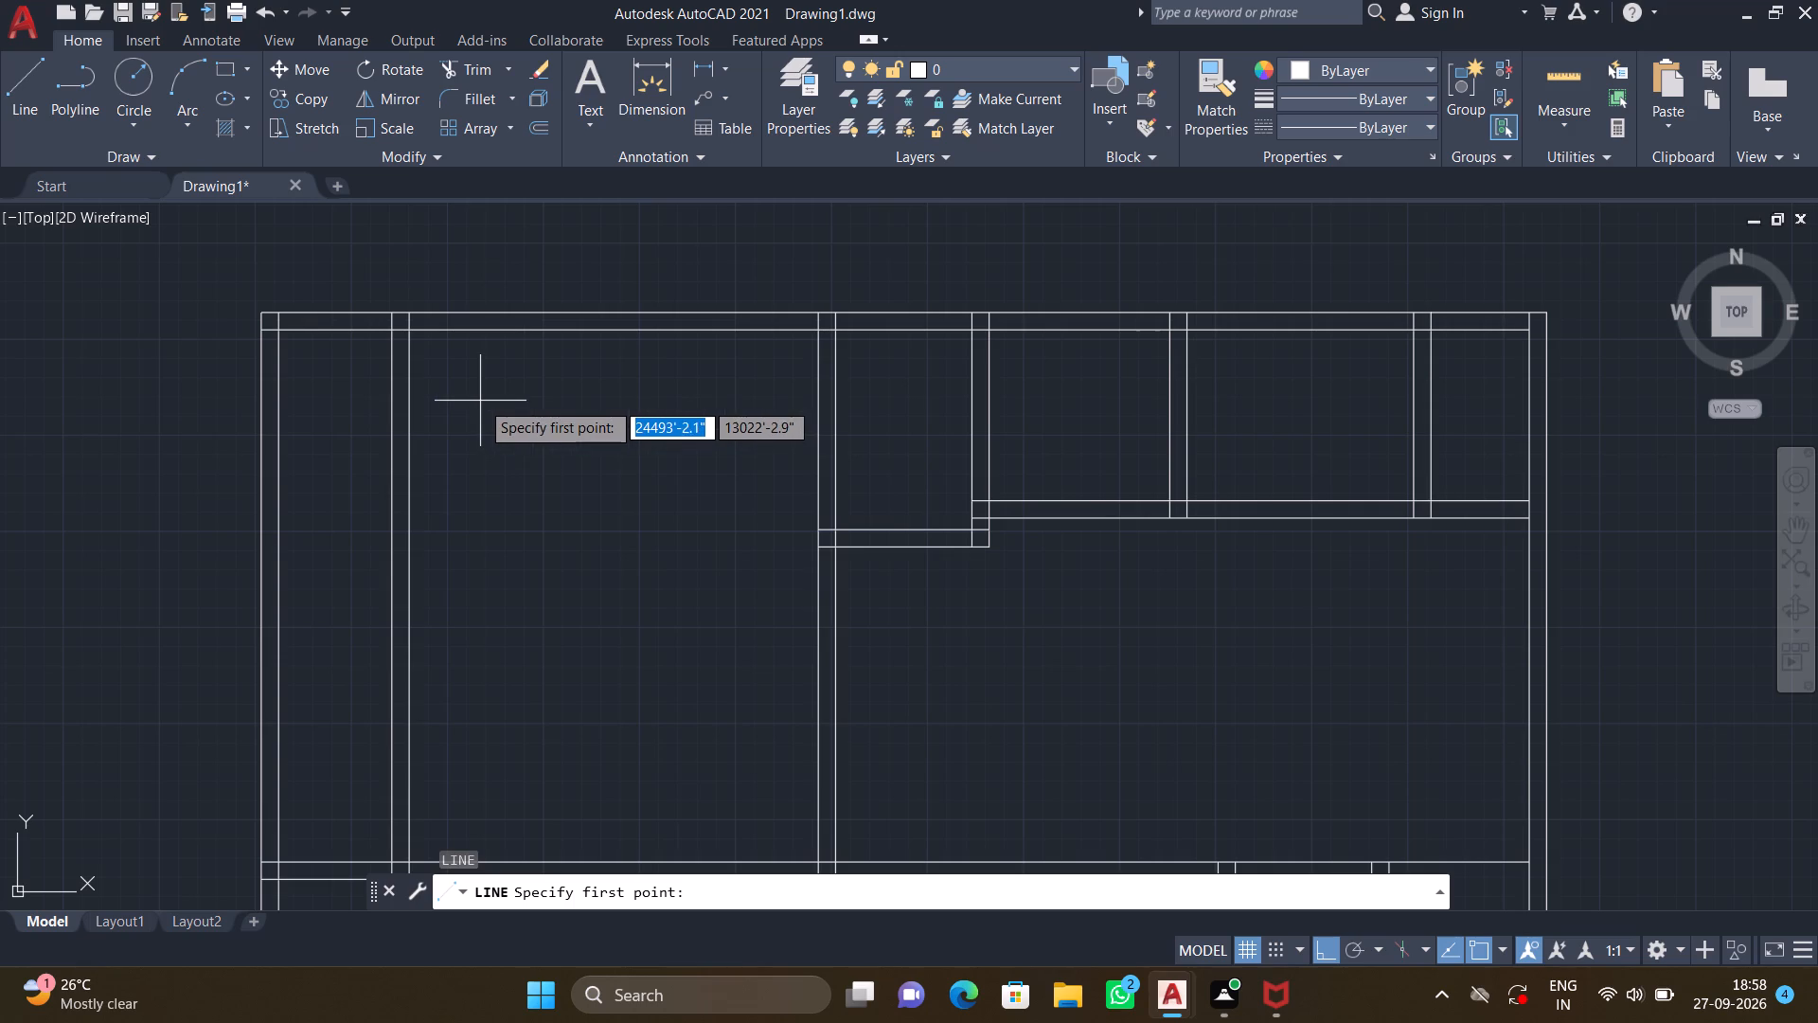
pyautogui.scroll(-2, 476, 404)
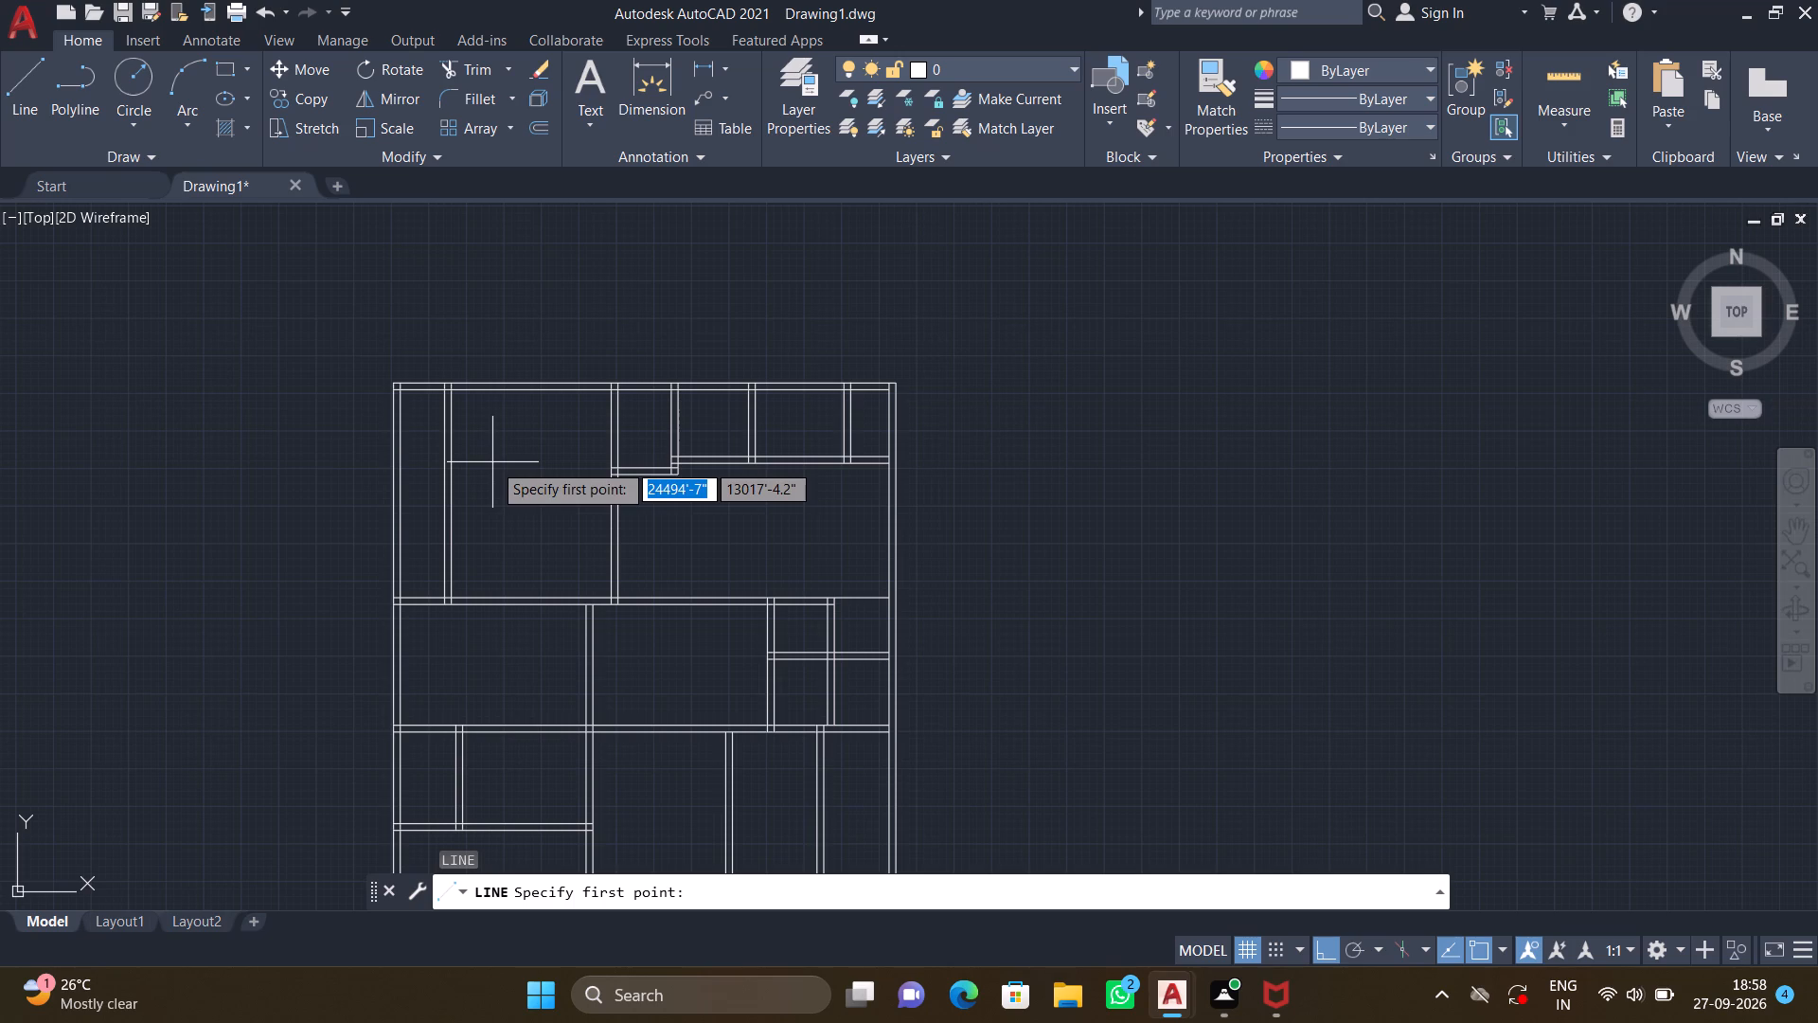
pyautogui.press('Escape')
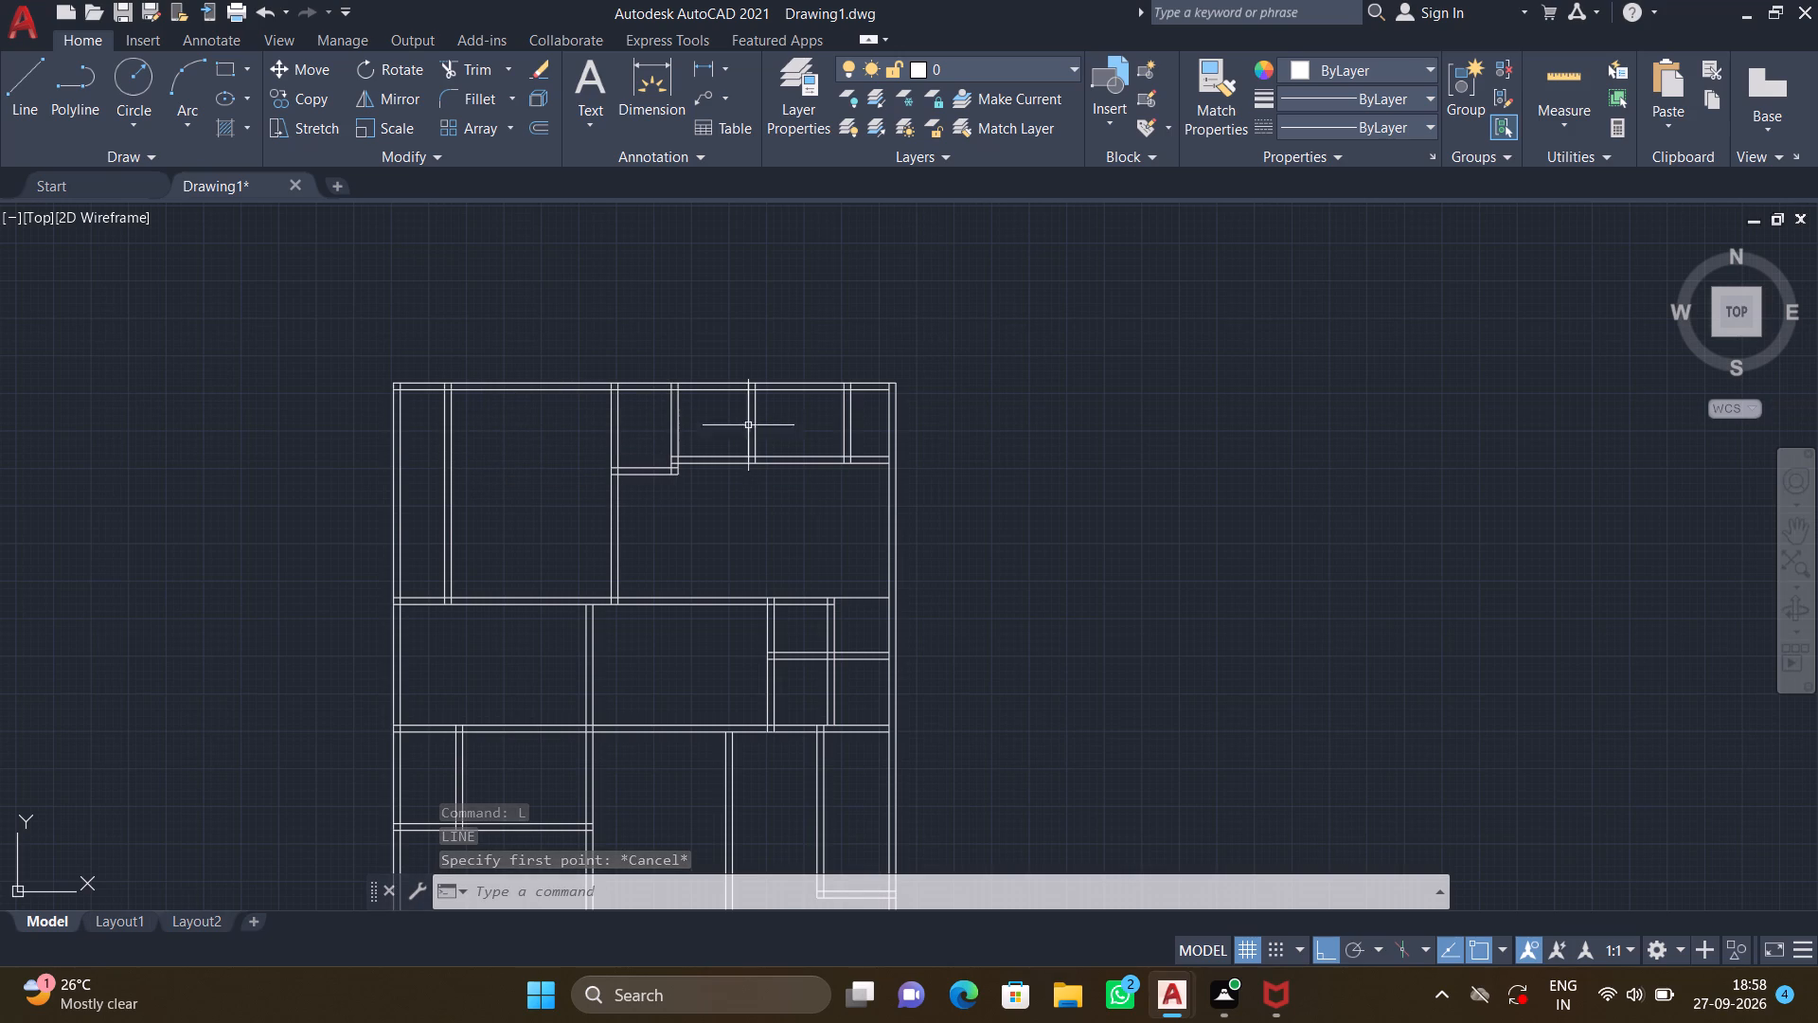
# Draw a 9" wide wall stub projecting about 1'-9" north from the plan's northeast outer corner, using three connected lines.
pyautogui.scroll(2, 865, 414)
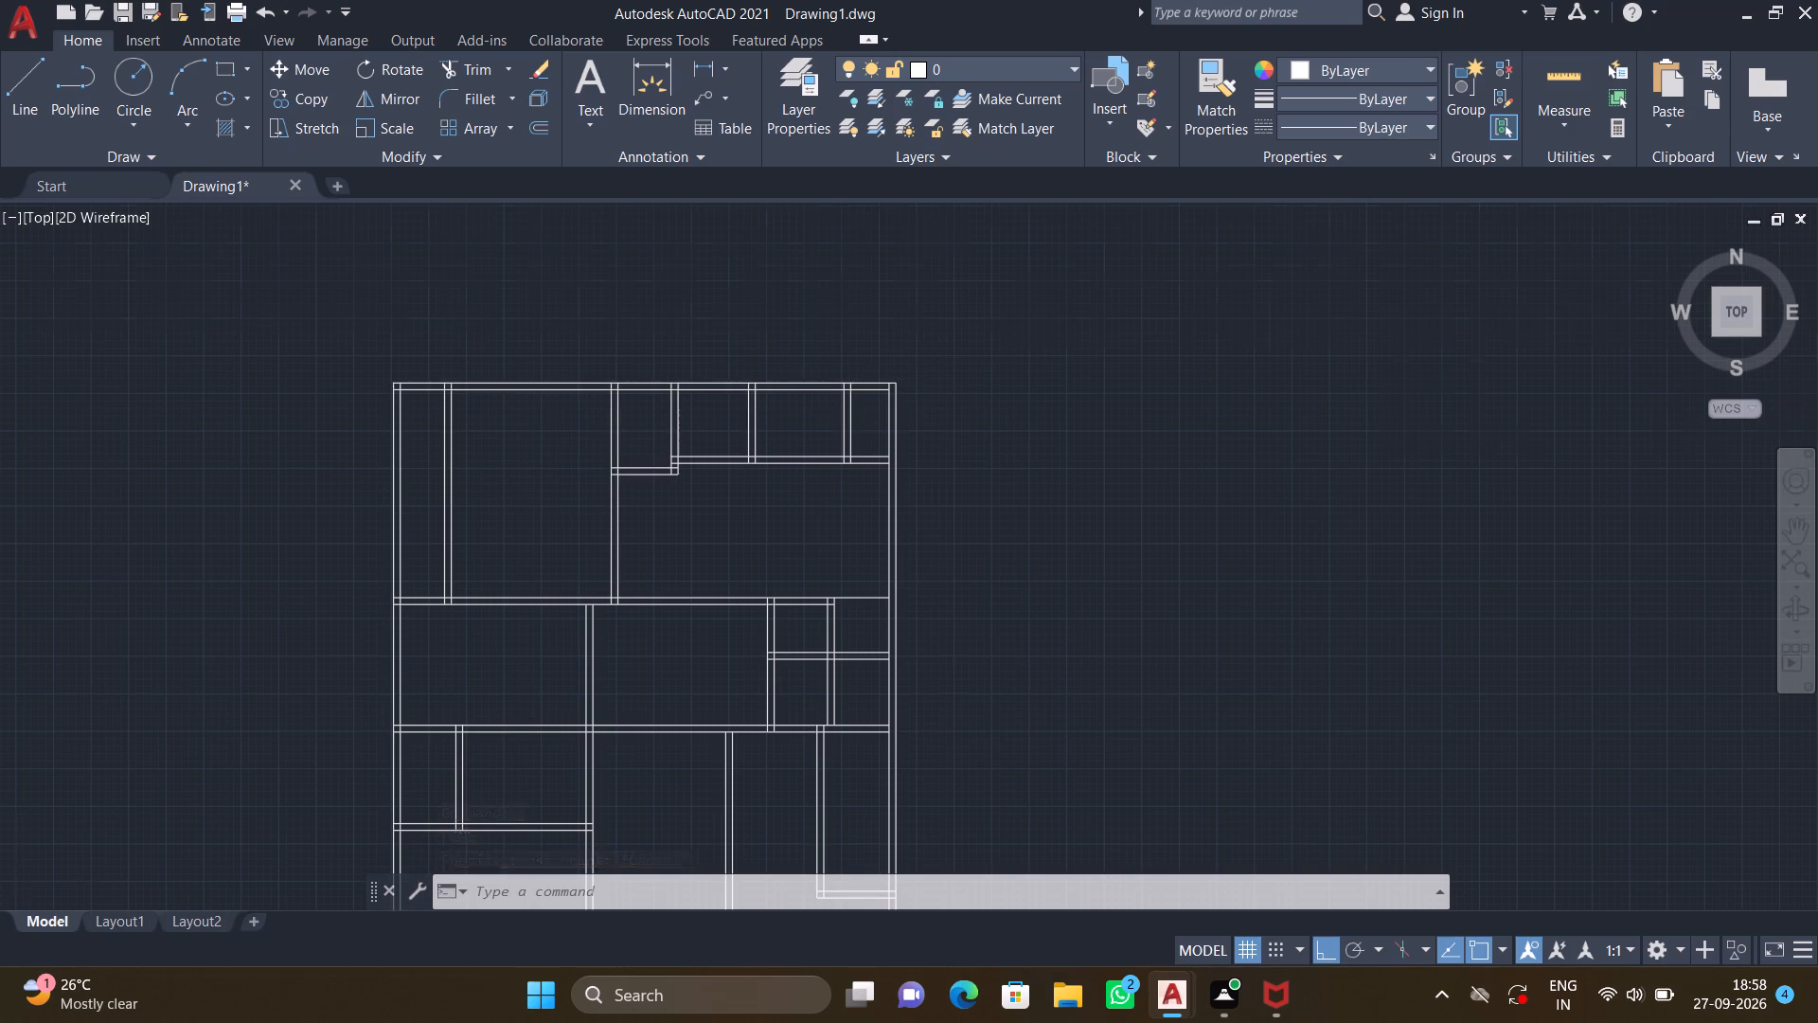
pyautogui.scroll(2, 865, 414)
pyautogui.moveTo(865, 414); pyautogui.dragTo(690, 541, button='middle')
pyautogui.moveTo(775, 443); pyautogui.dragTo(738, 486, button='middle')
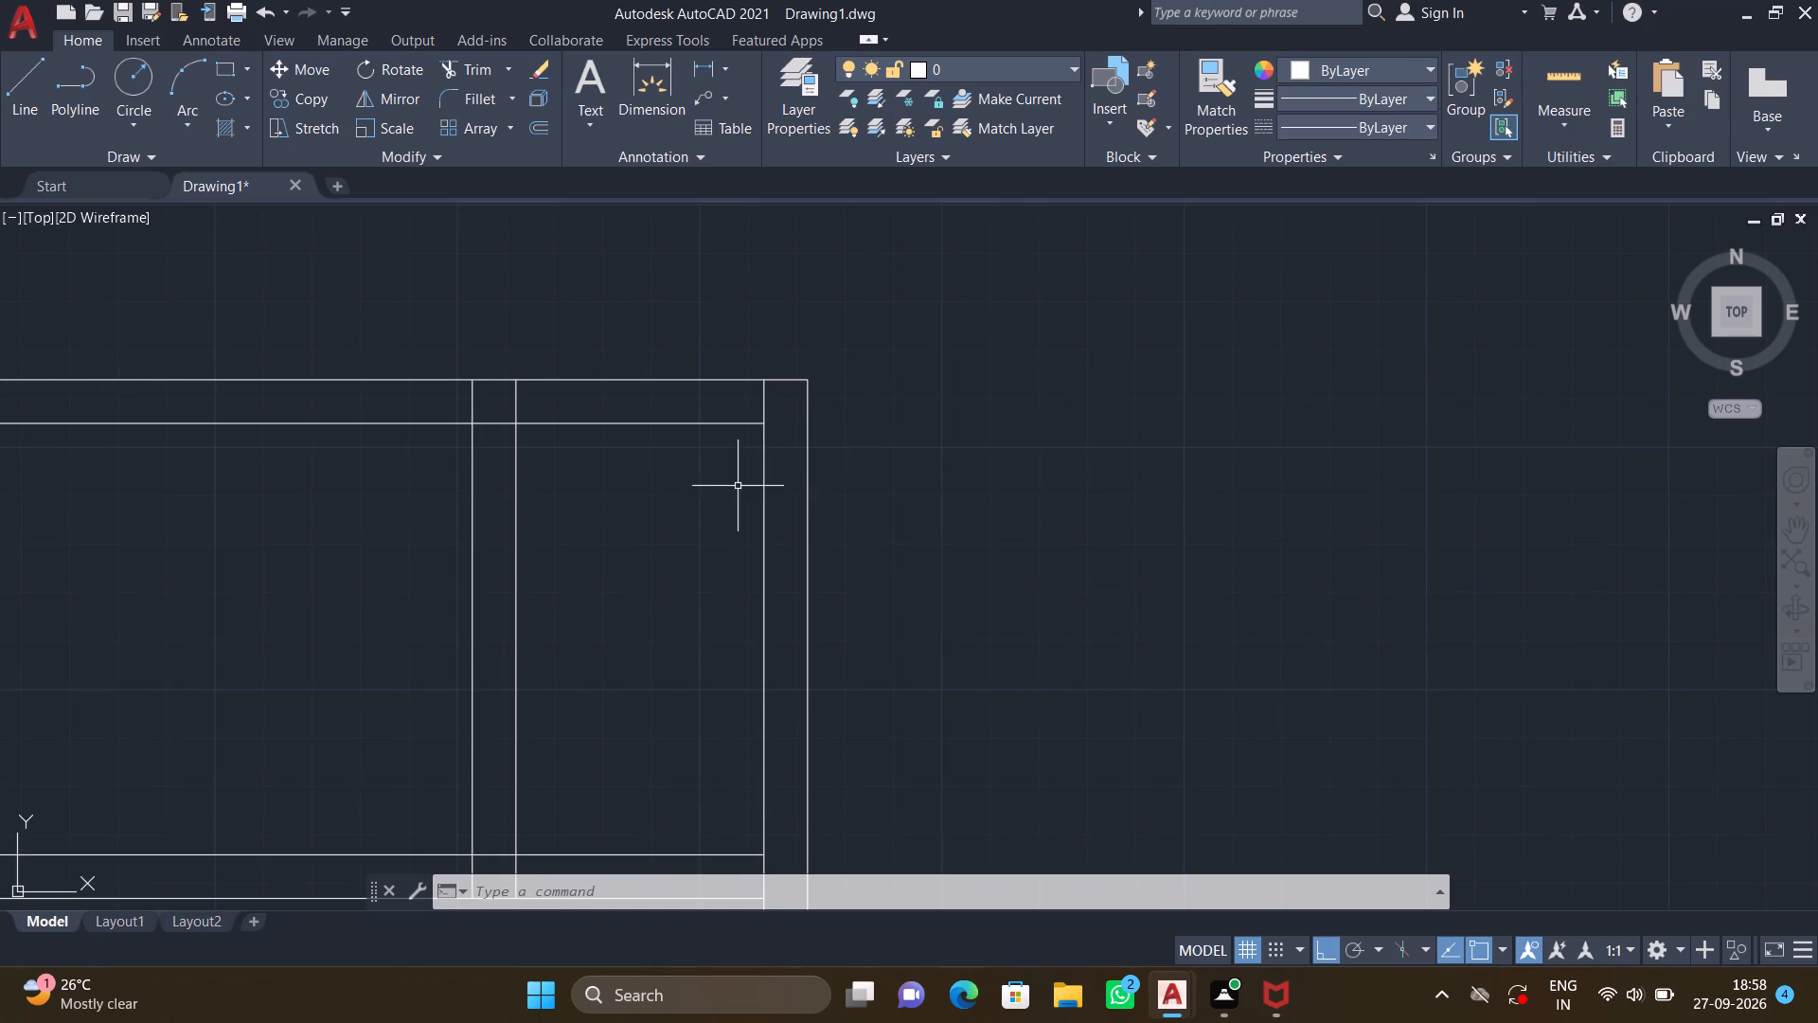
pyautogui.scroll(2, 782, 351)
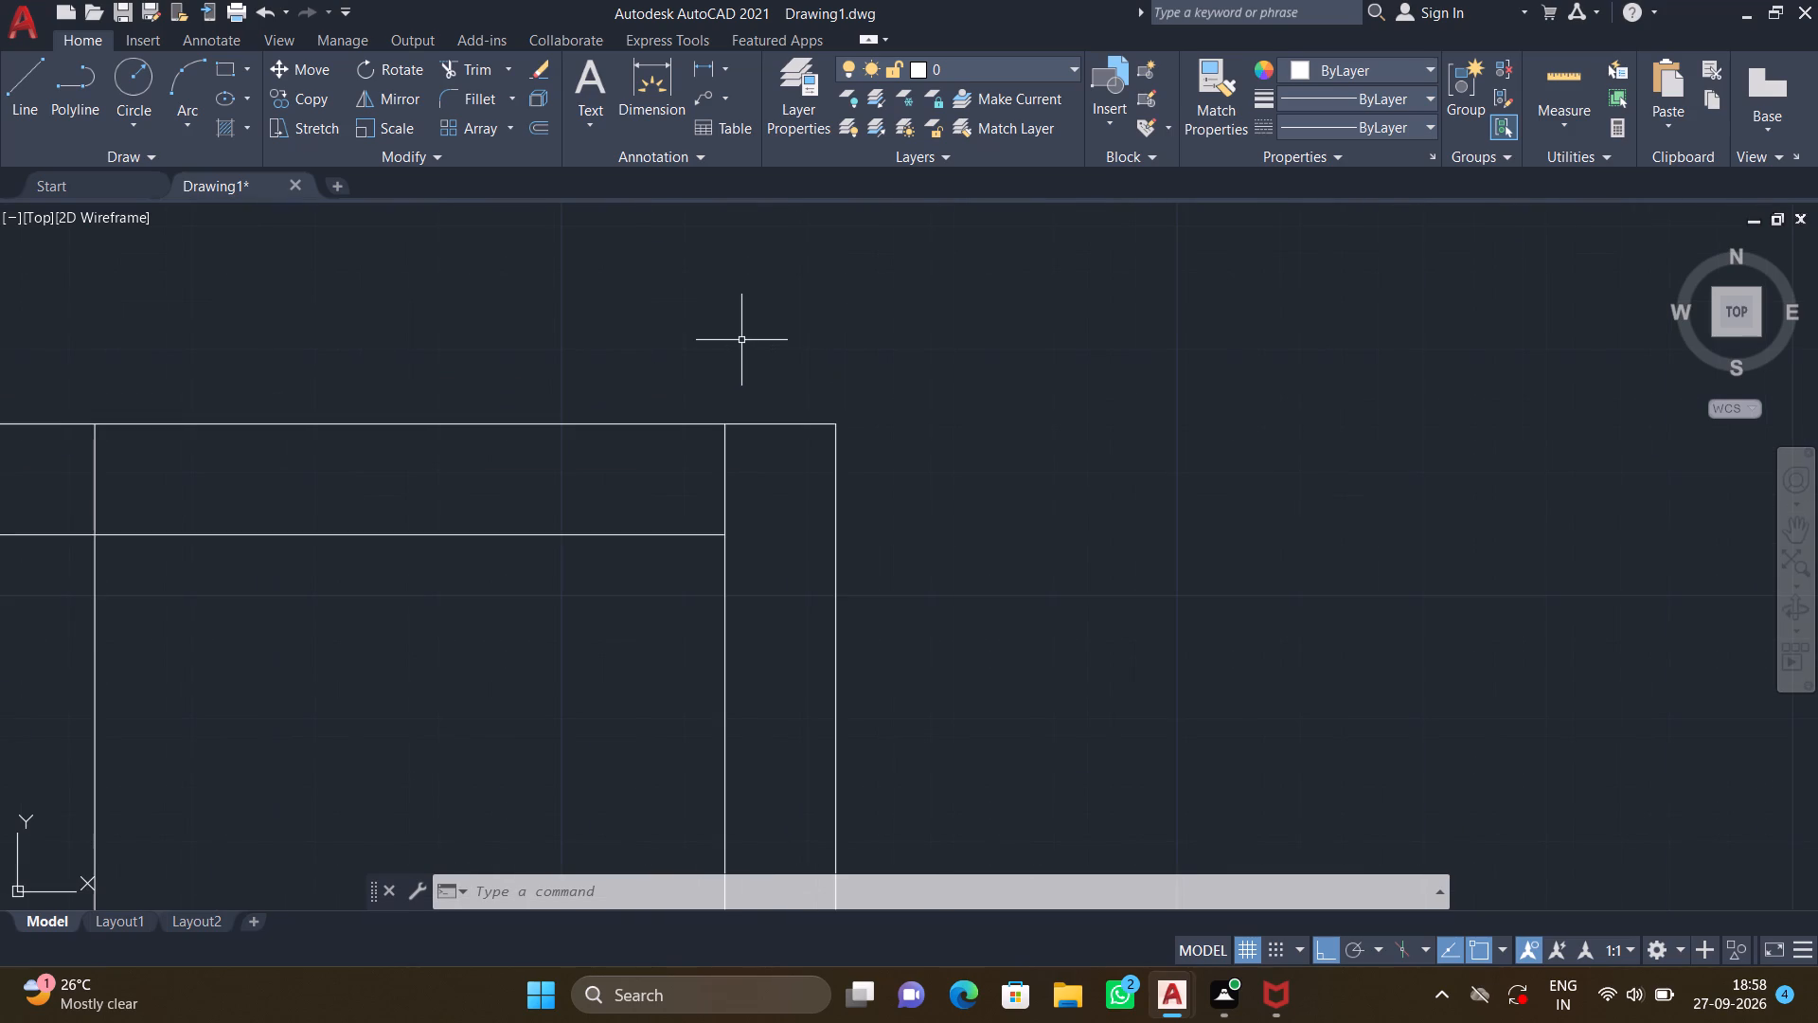
pyautogui.press('l')
pyautogui.press('Return')
pyautogui.scroll(-1, 744, 350)
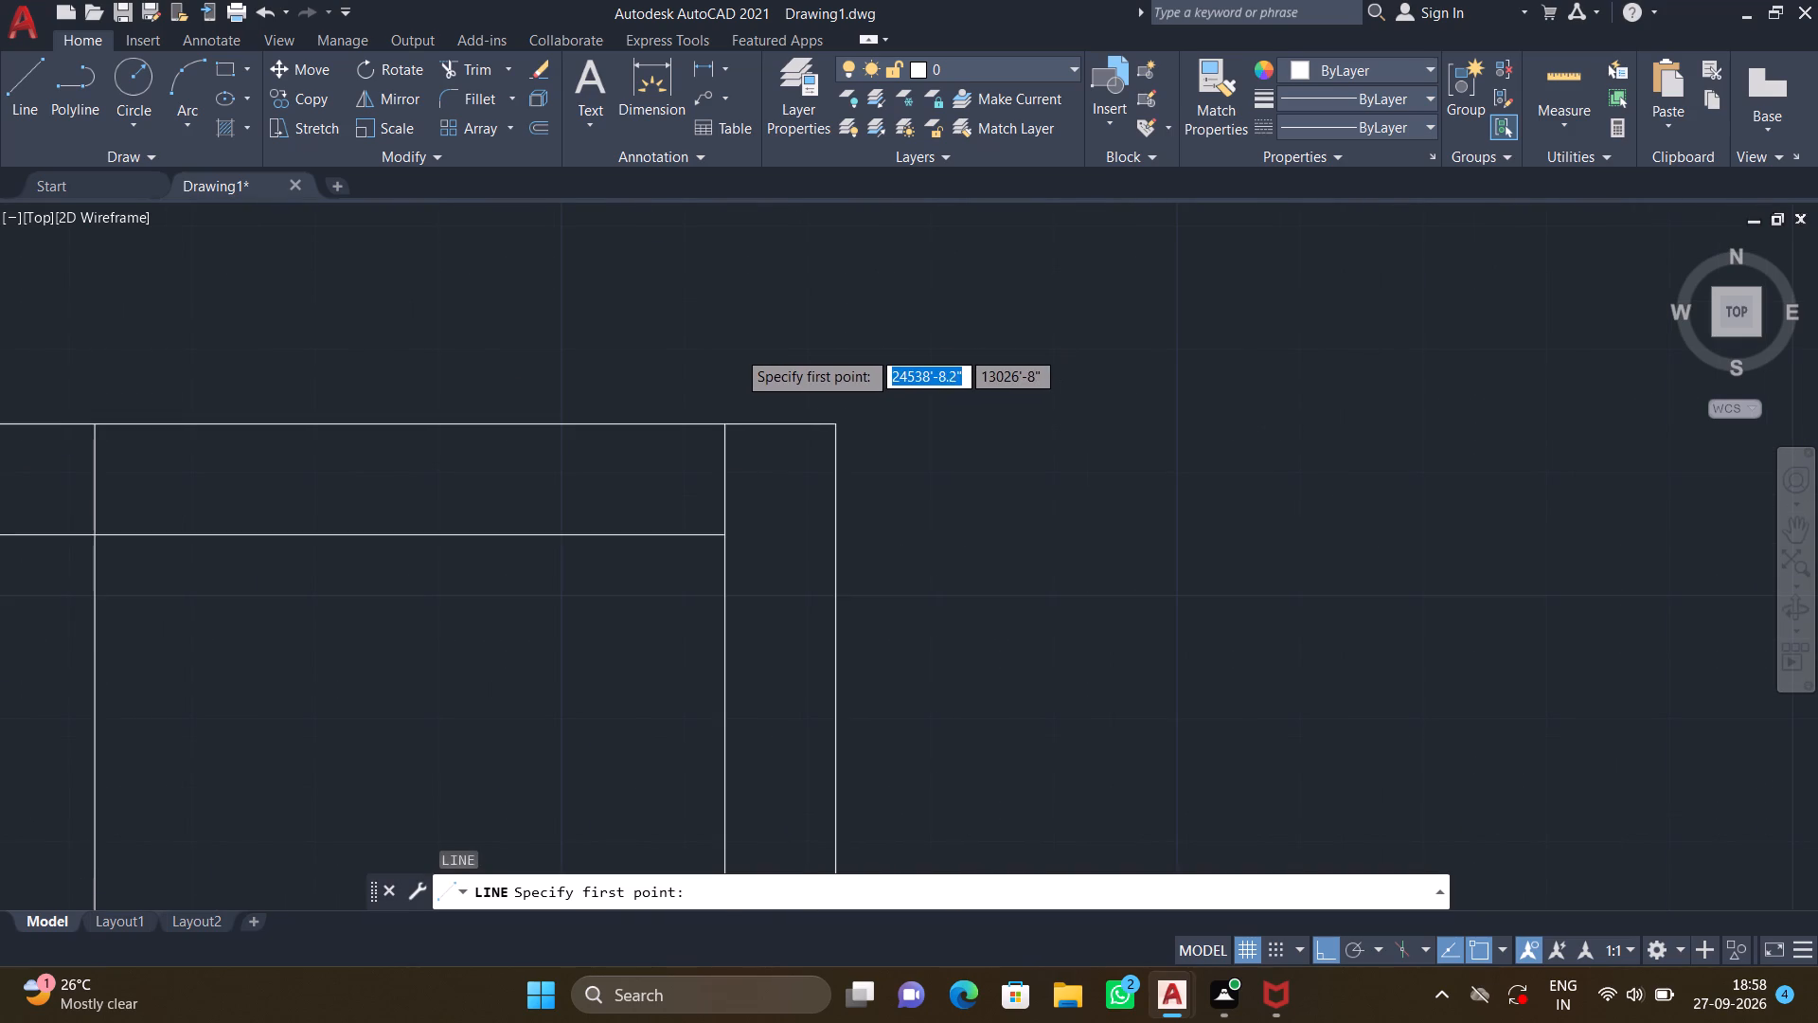
pyautogui.moveTo(778, 377); pyautogui.dragTo(793, 559, button='middle')
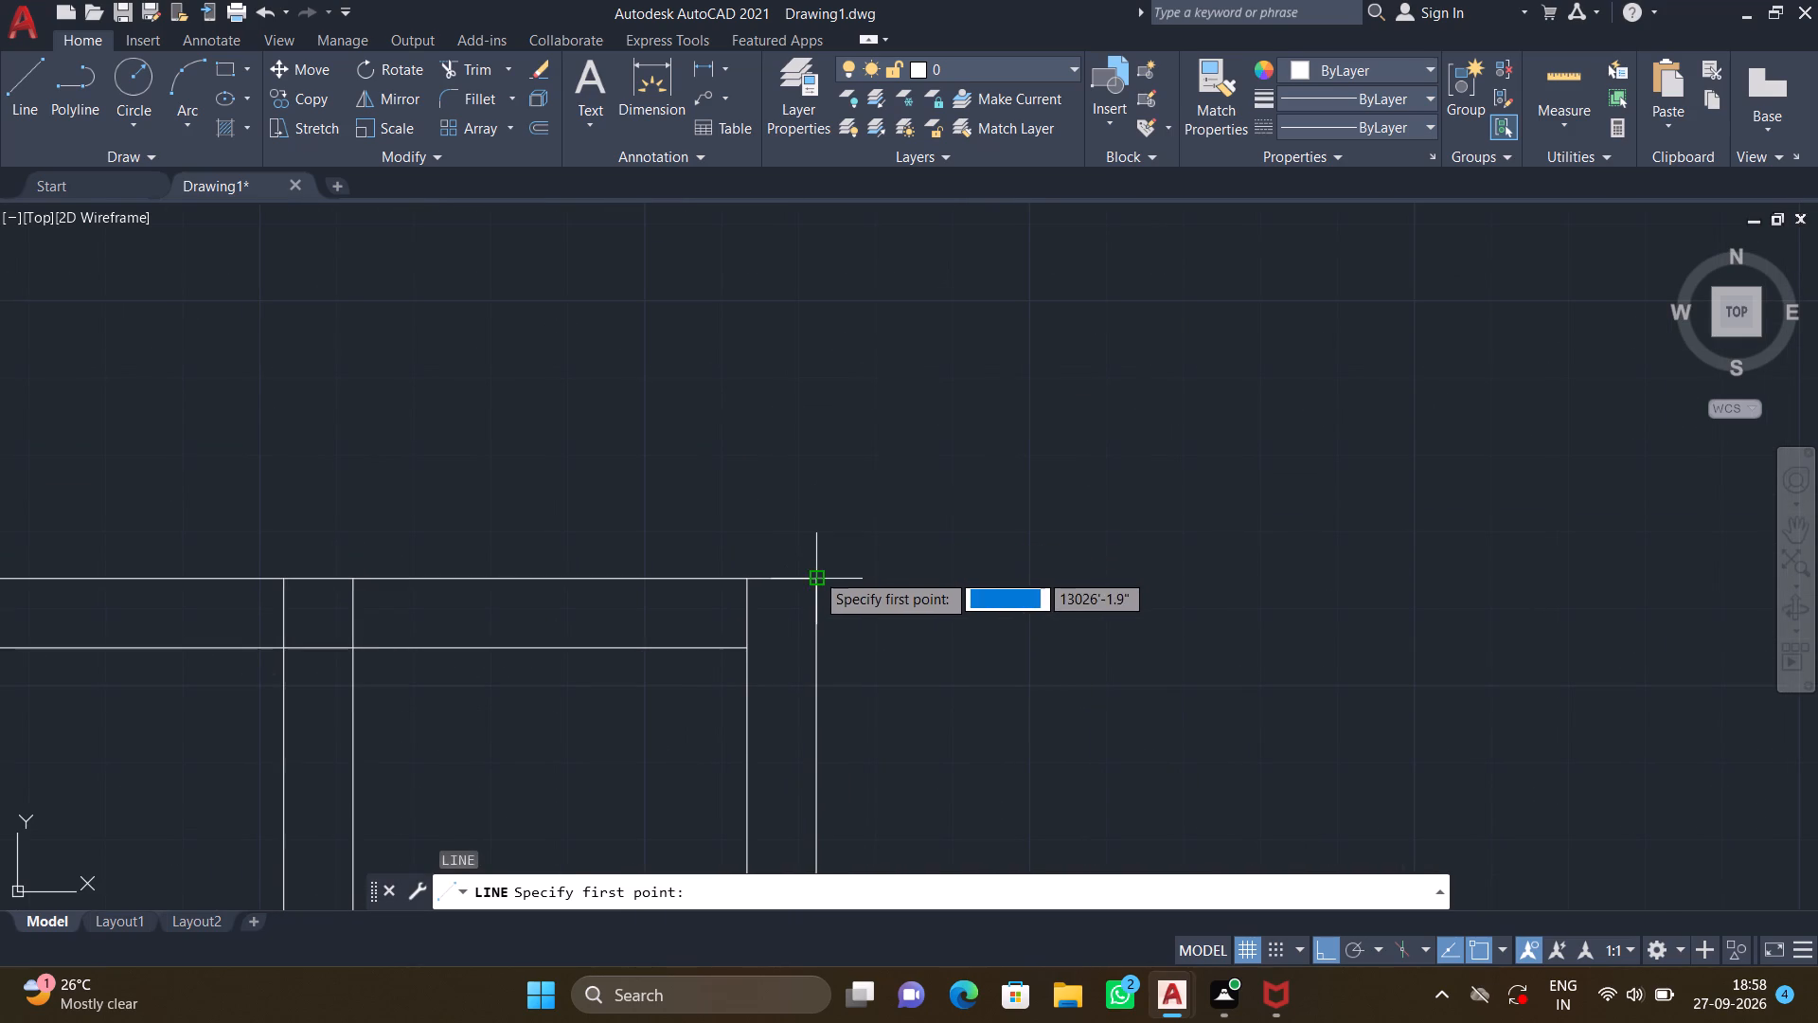
pyautogui.click(815, 572)
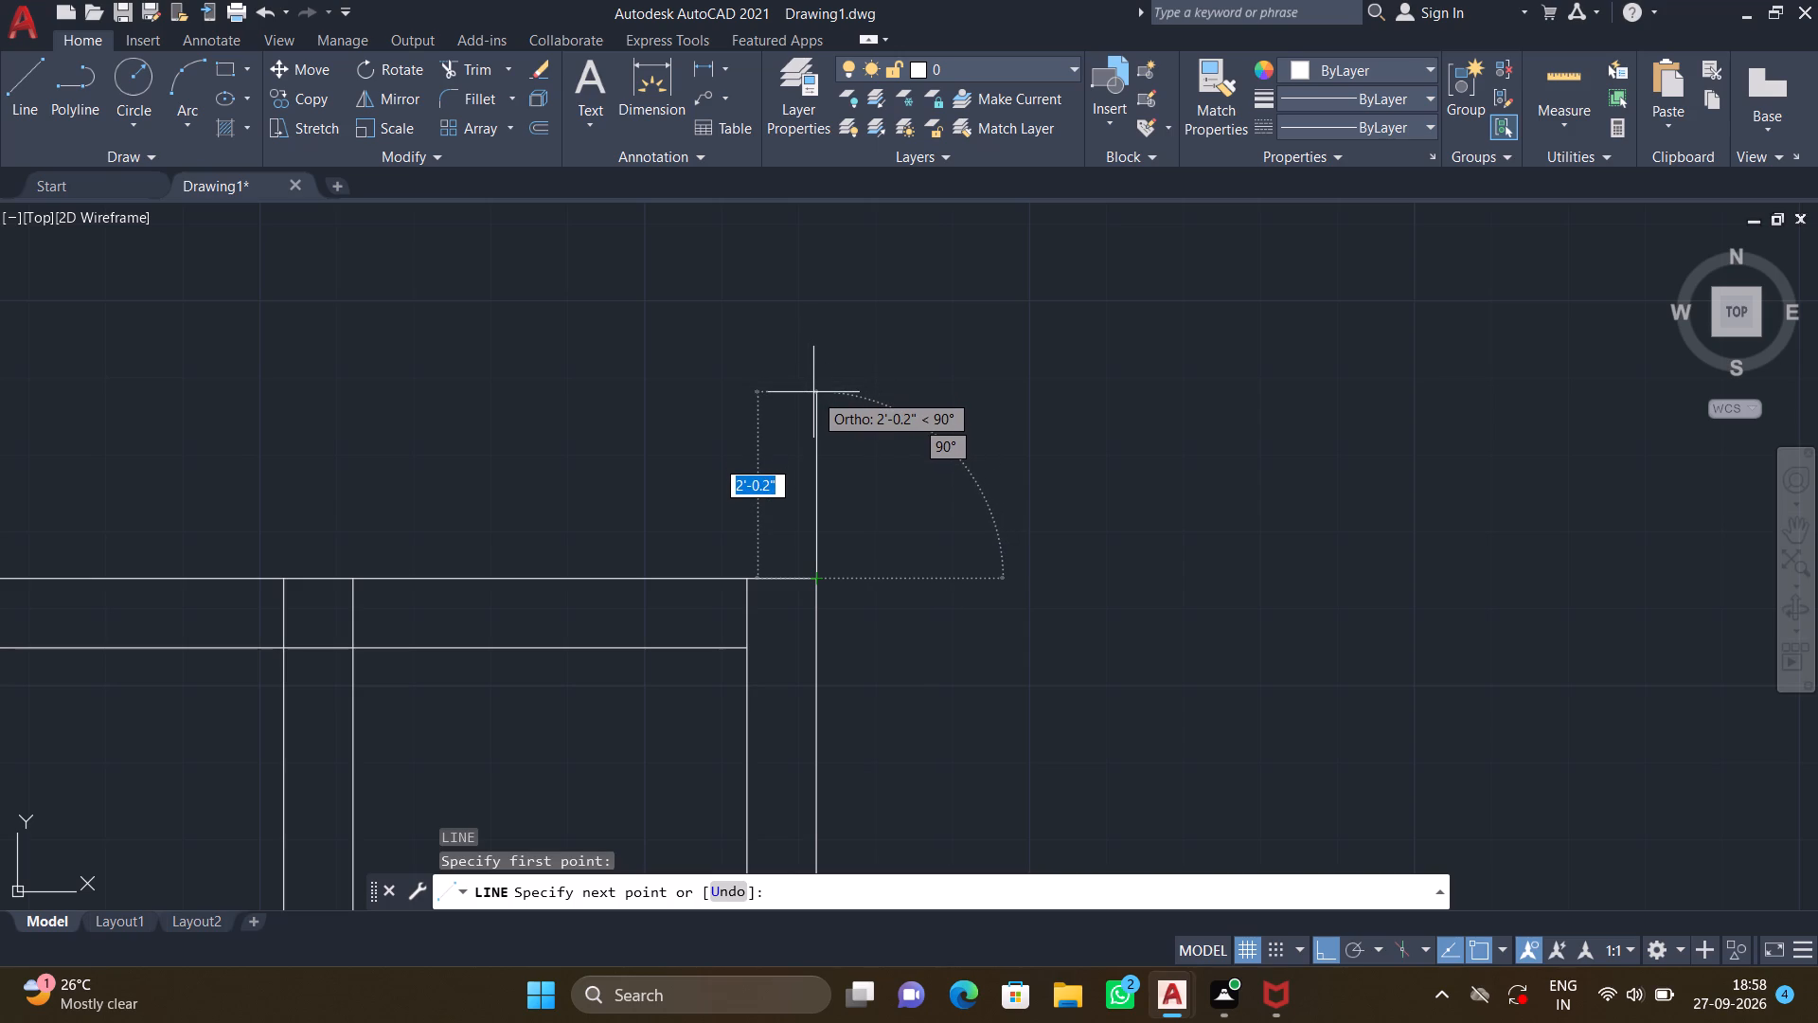
pyautogui.click(816, 416)
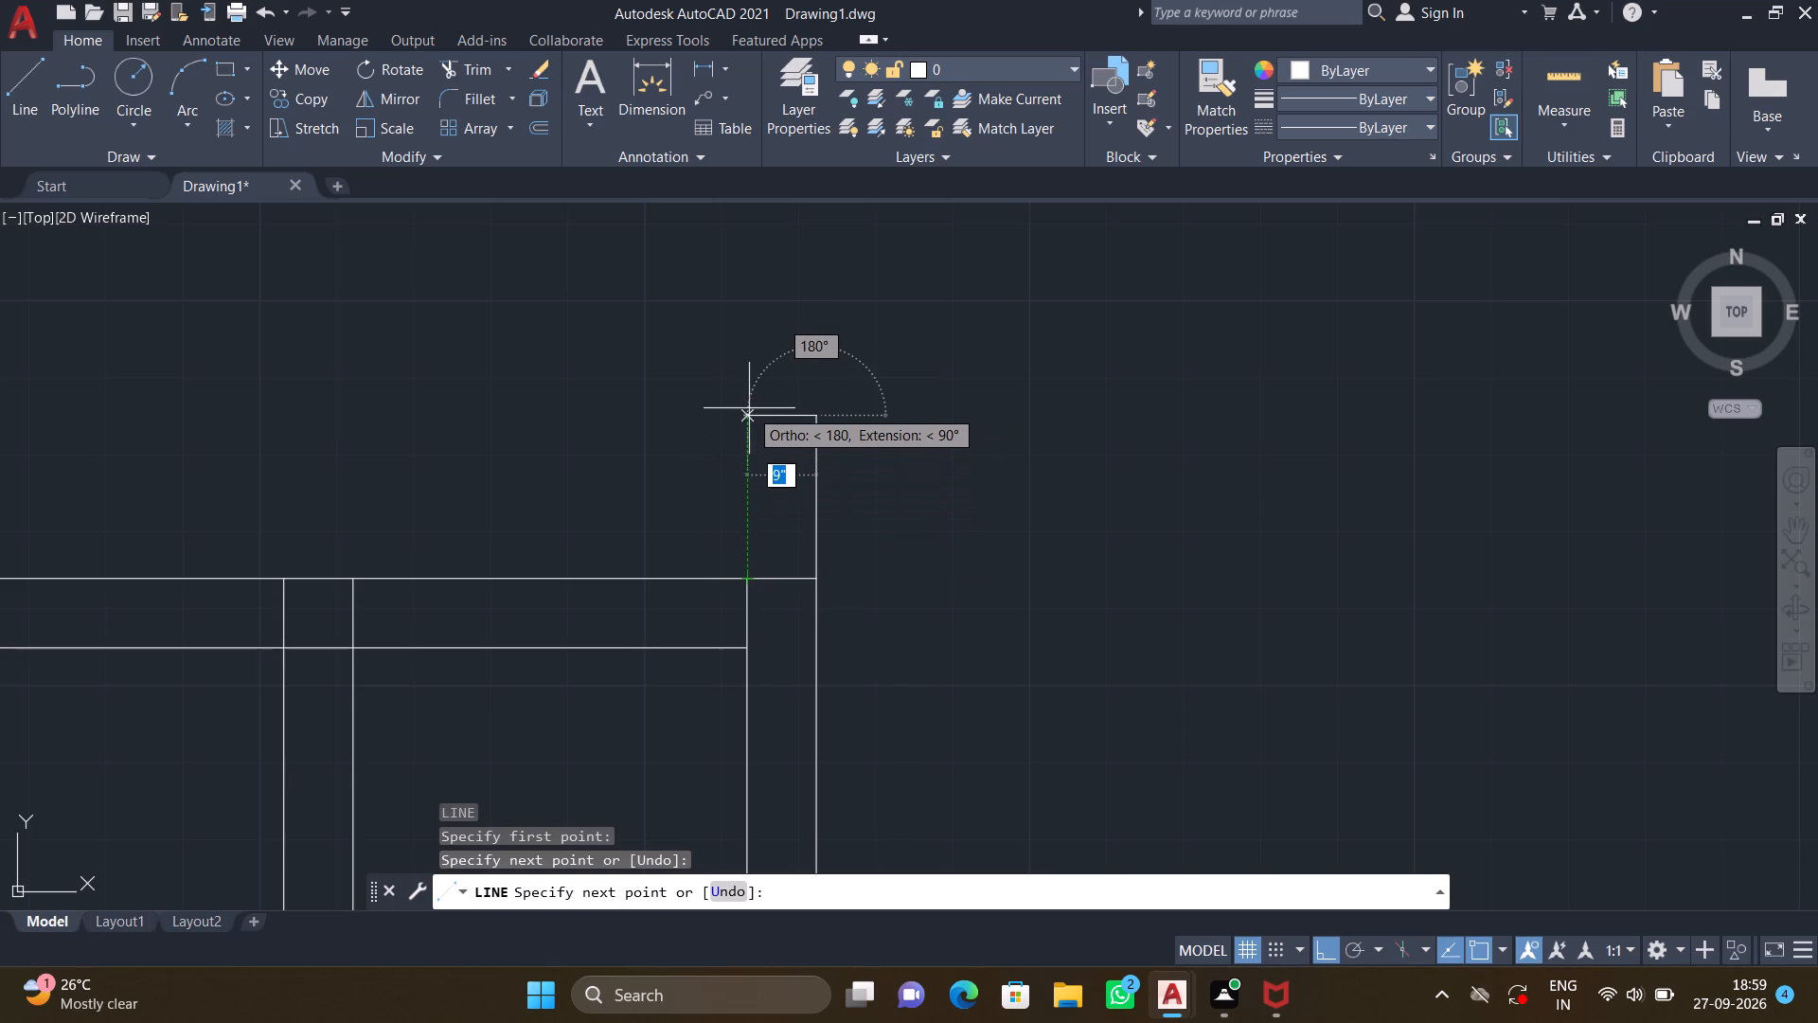
pyautogui.click(747, 416)
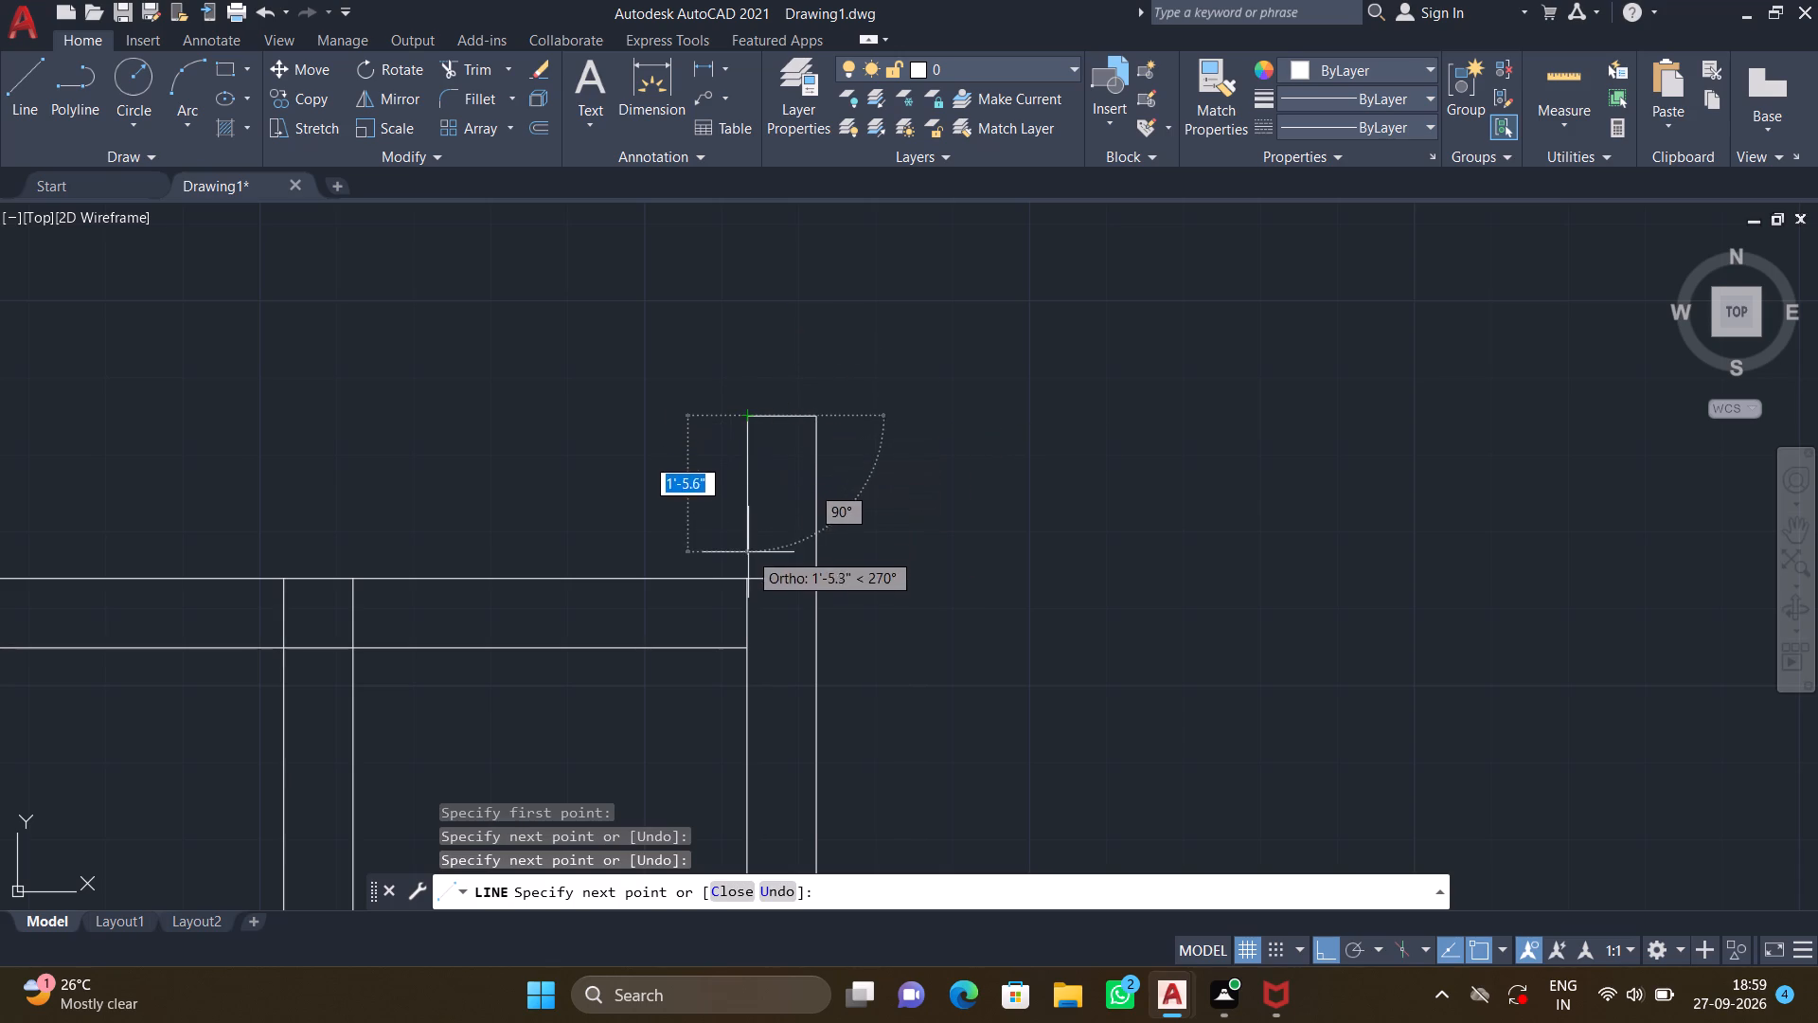
pyautogui.click(748, 582)
pyautogui.press('Return')
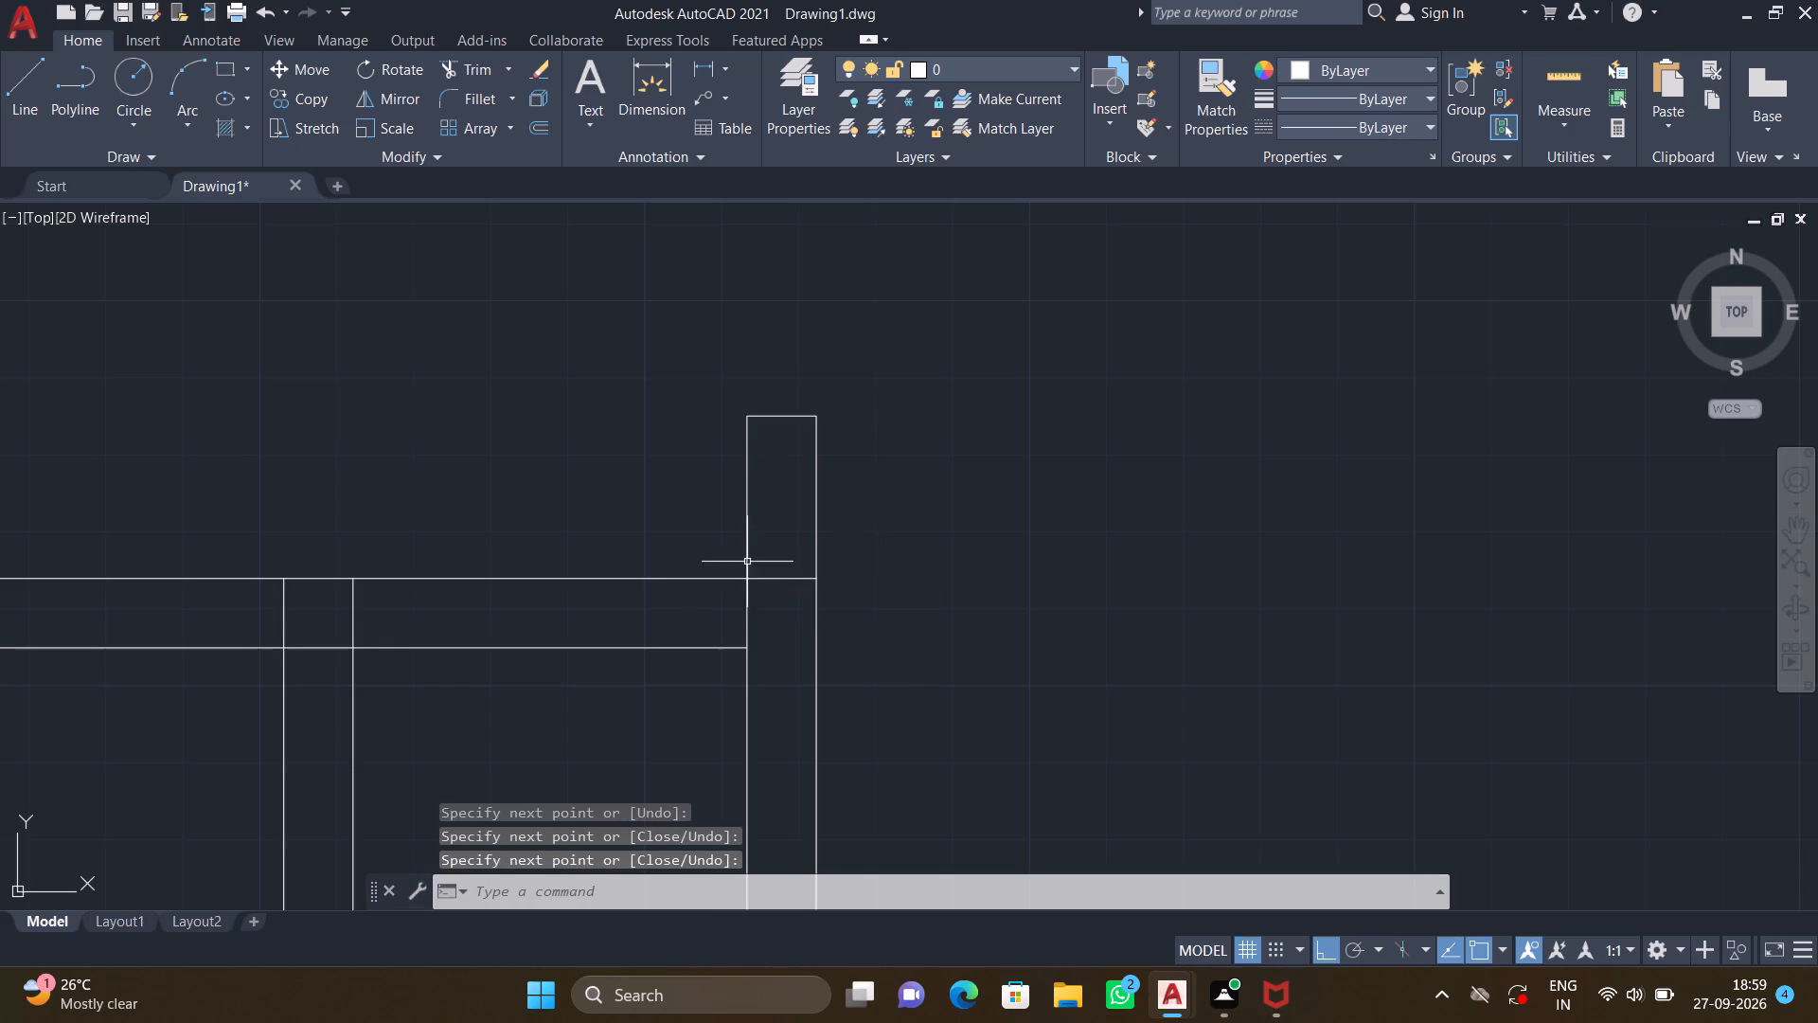
# Draw a second stub about 8" wide and 1'-9" high on the north wall, about 2'-10" west of the corner stub.
pyautogui.scroll(2, 701, 453)
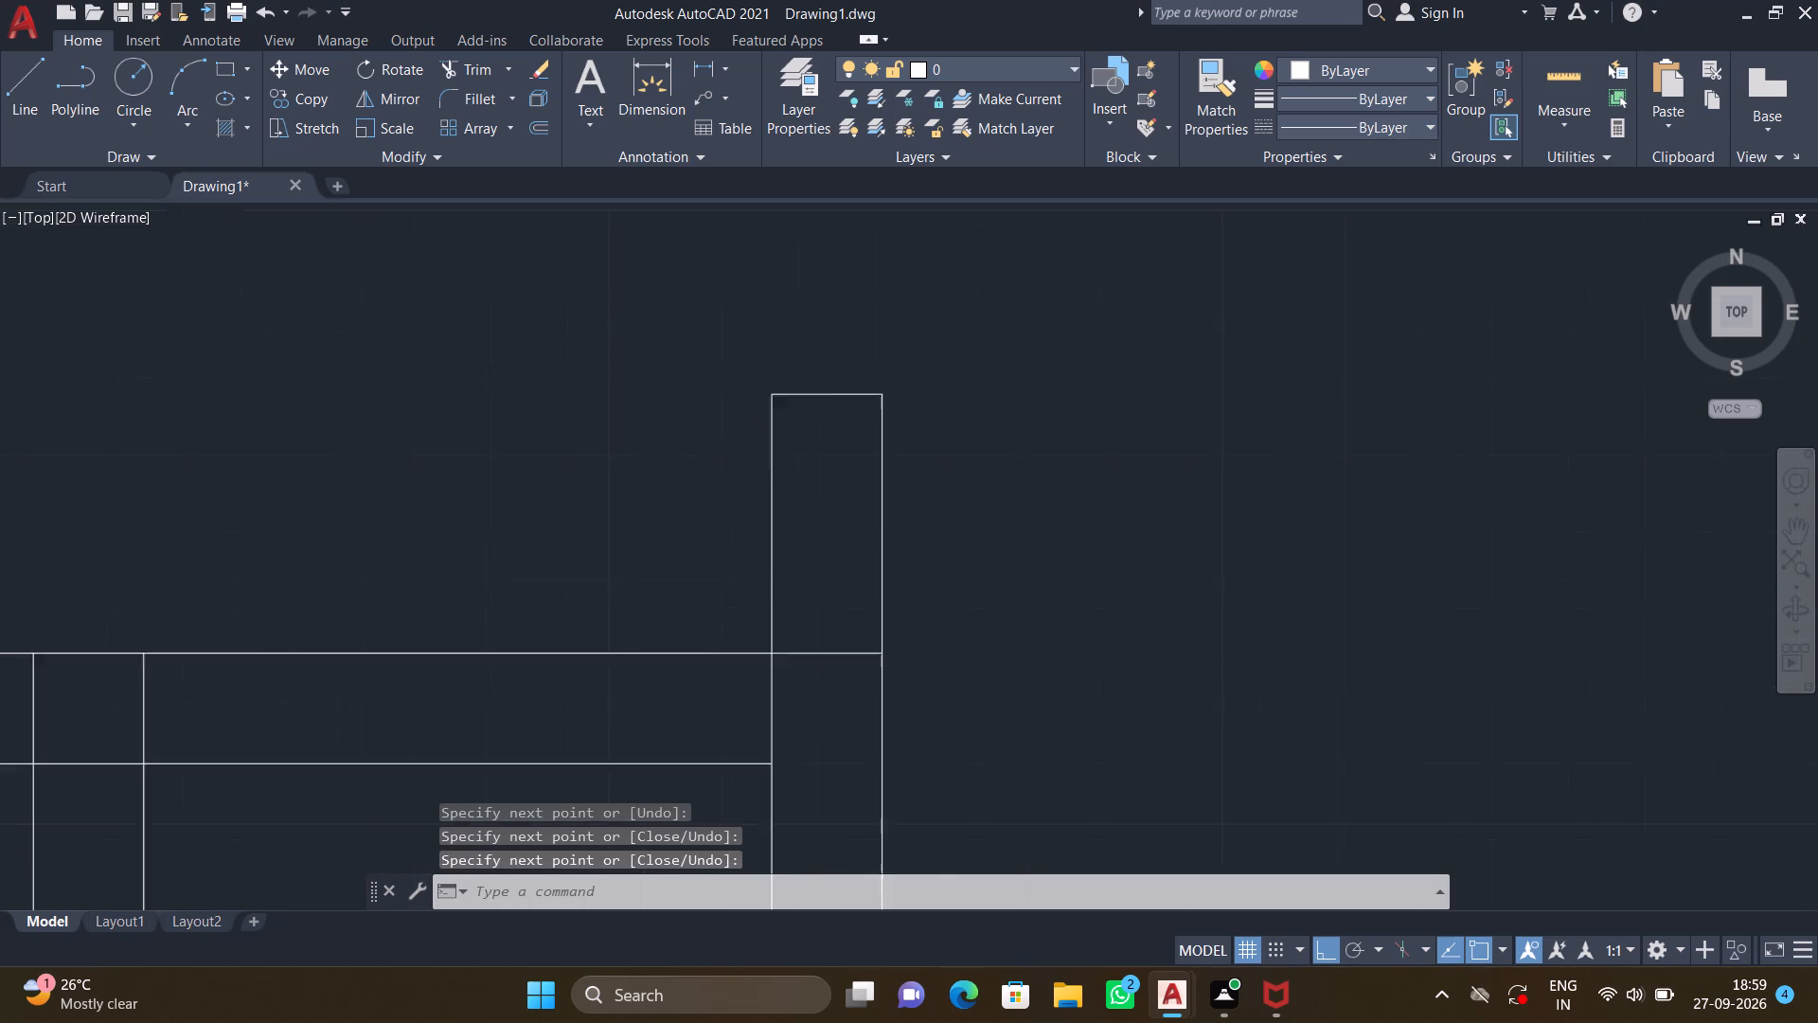
pyautogui.scroll(1, 701, 453)
pyautogui.moveTo(706, 455); pyautogui.dragTo(870, 368, button='middle')
pyautogui.scroll(-2, 865, 373)
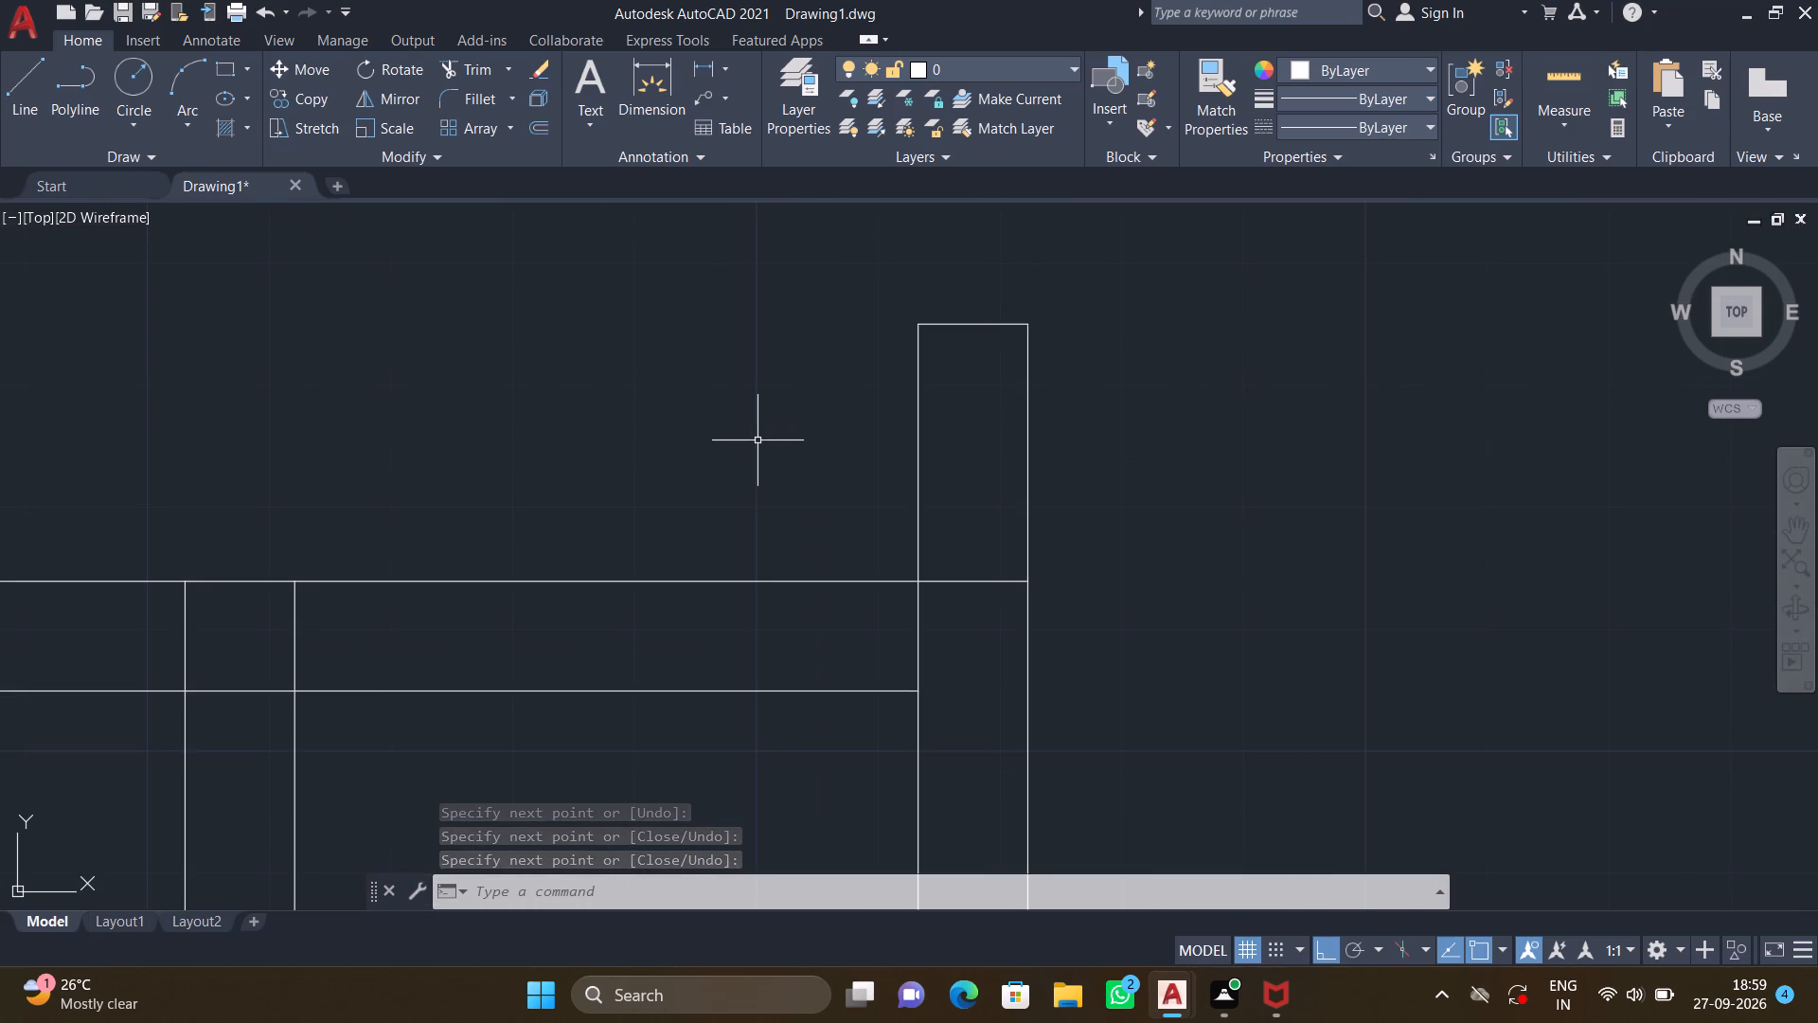
pyautogui.press('l')
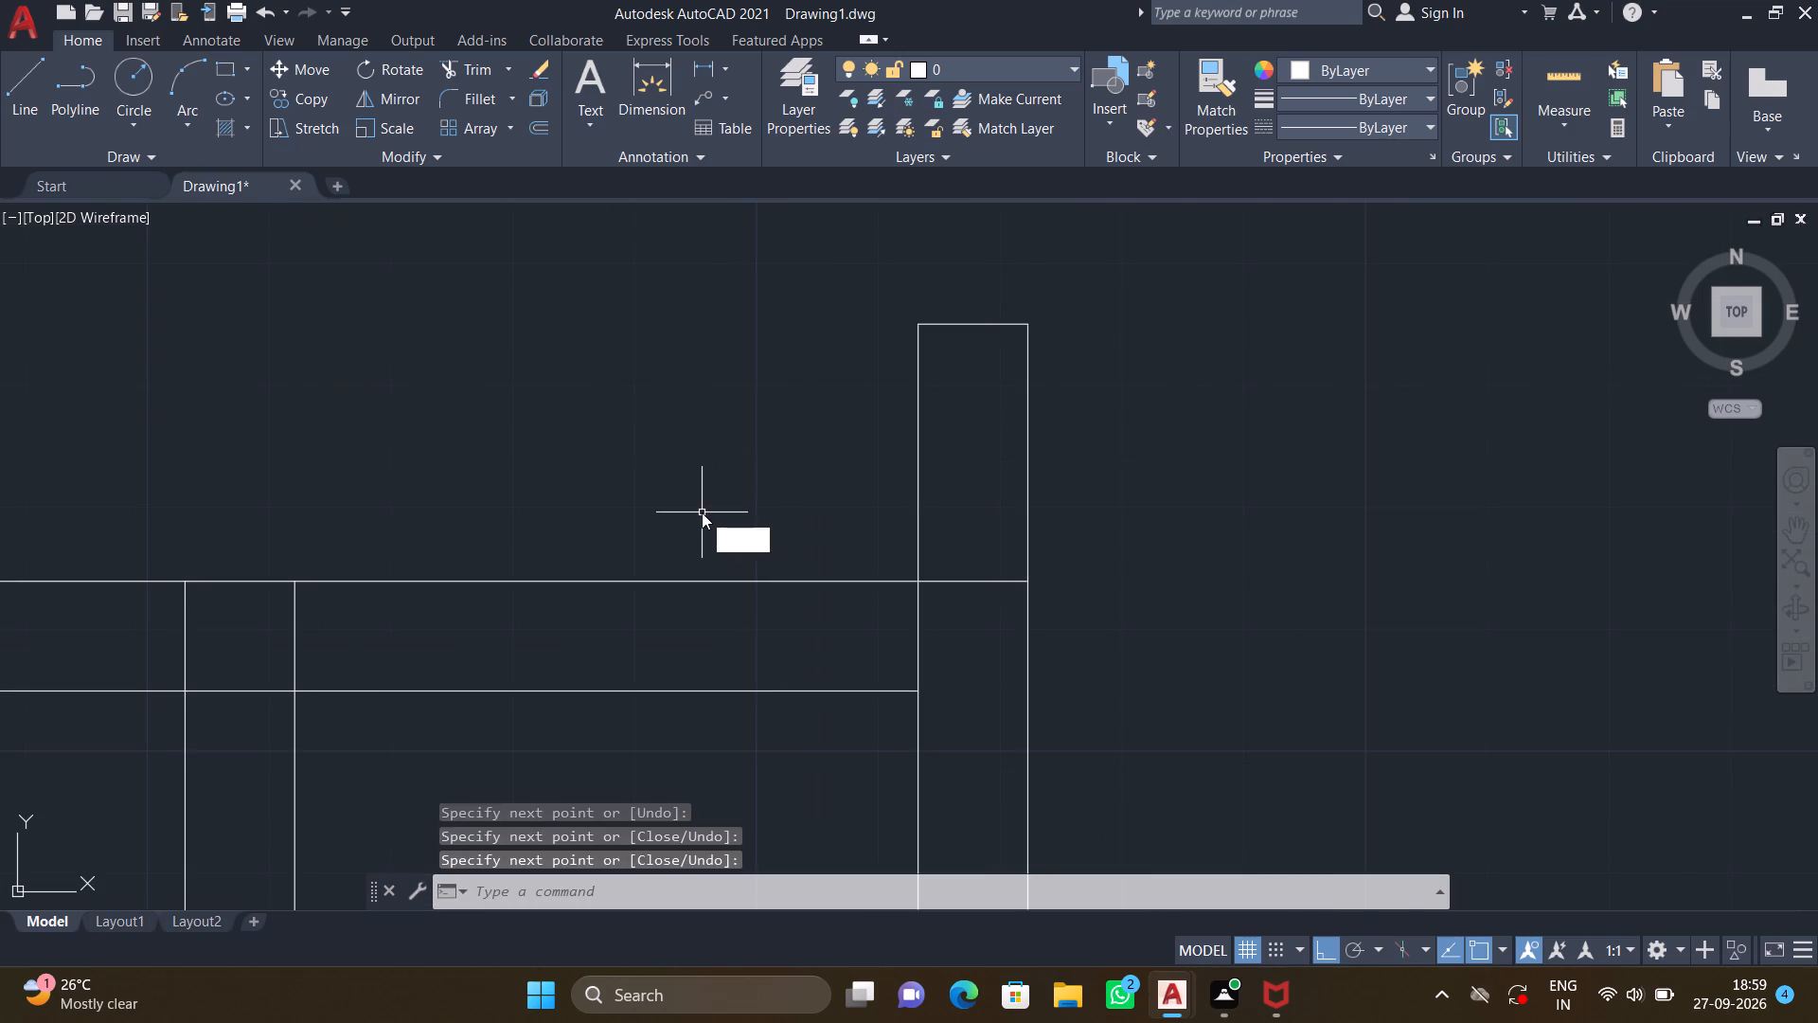
pyautogui.press('Return')
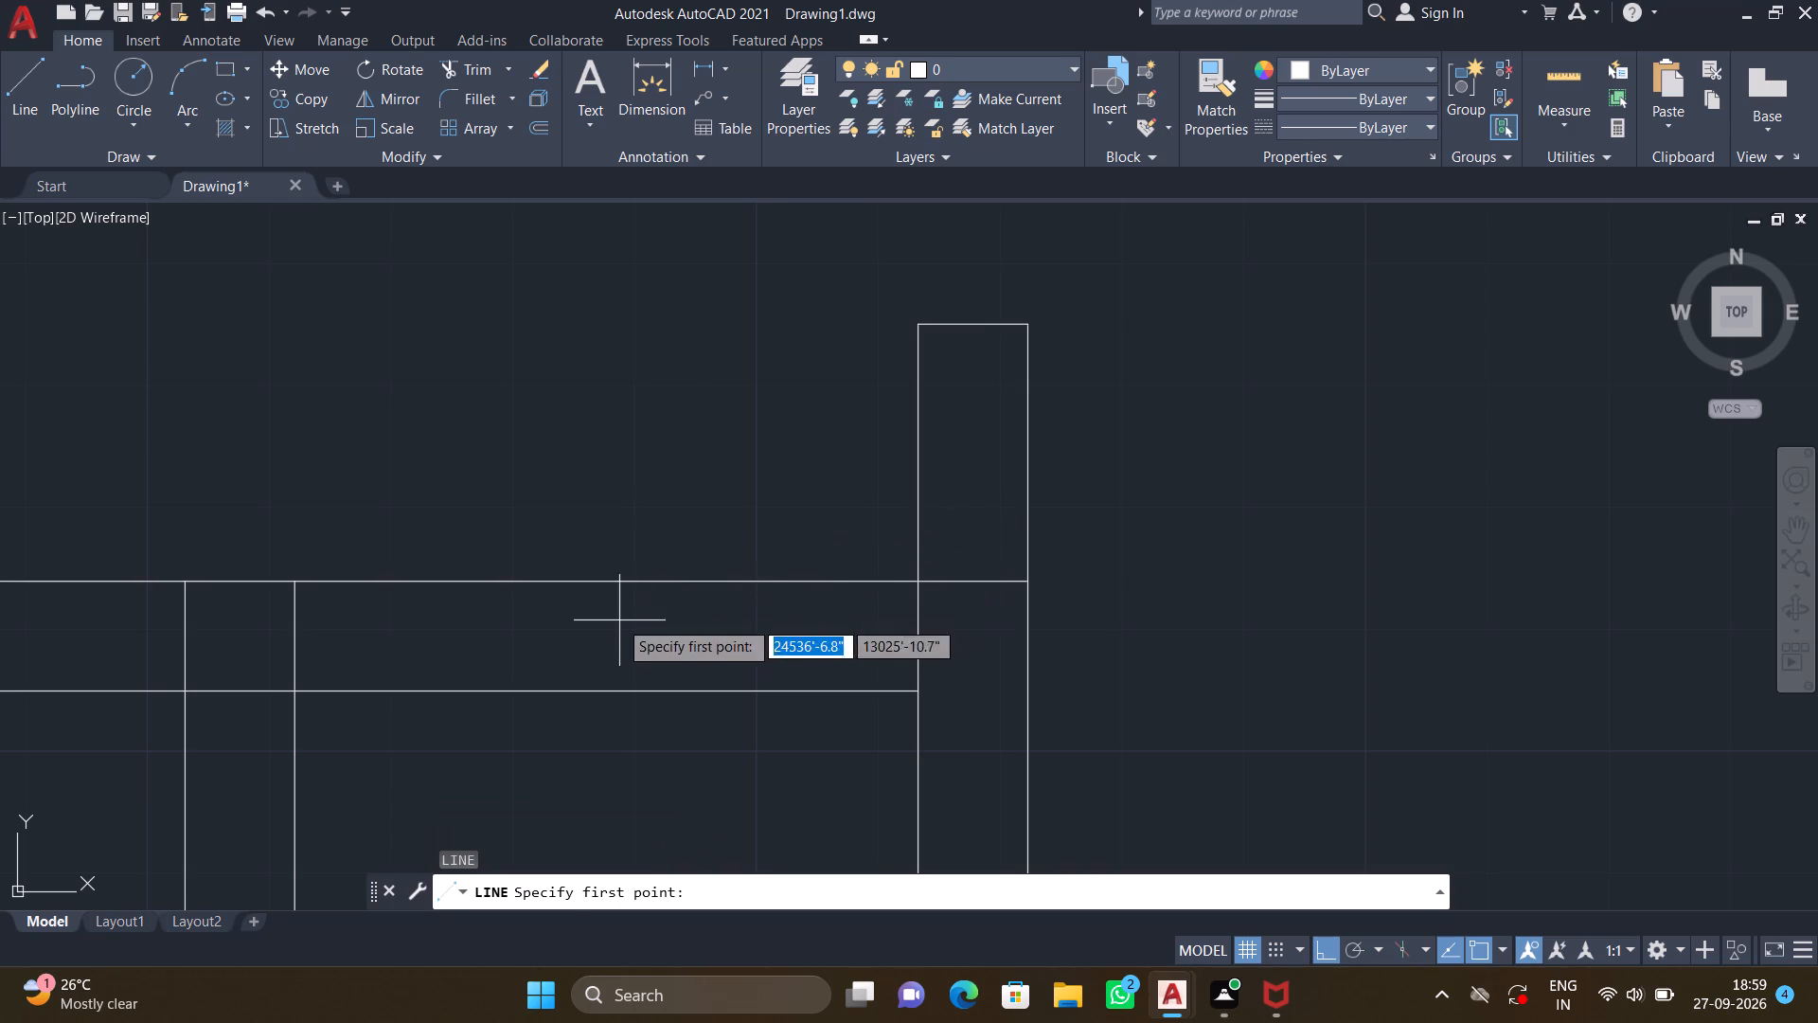
pyautogui.moveTo(613, 538); pyautogui.dragTo(796, 551, button='middle')
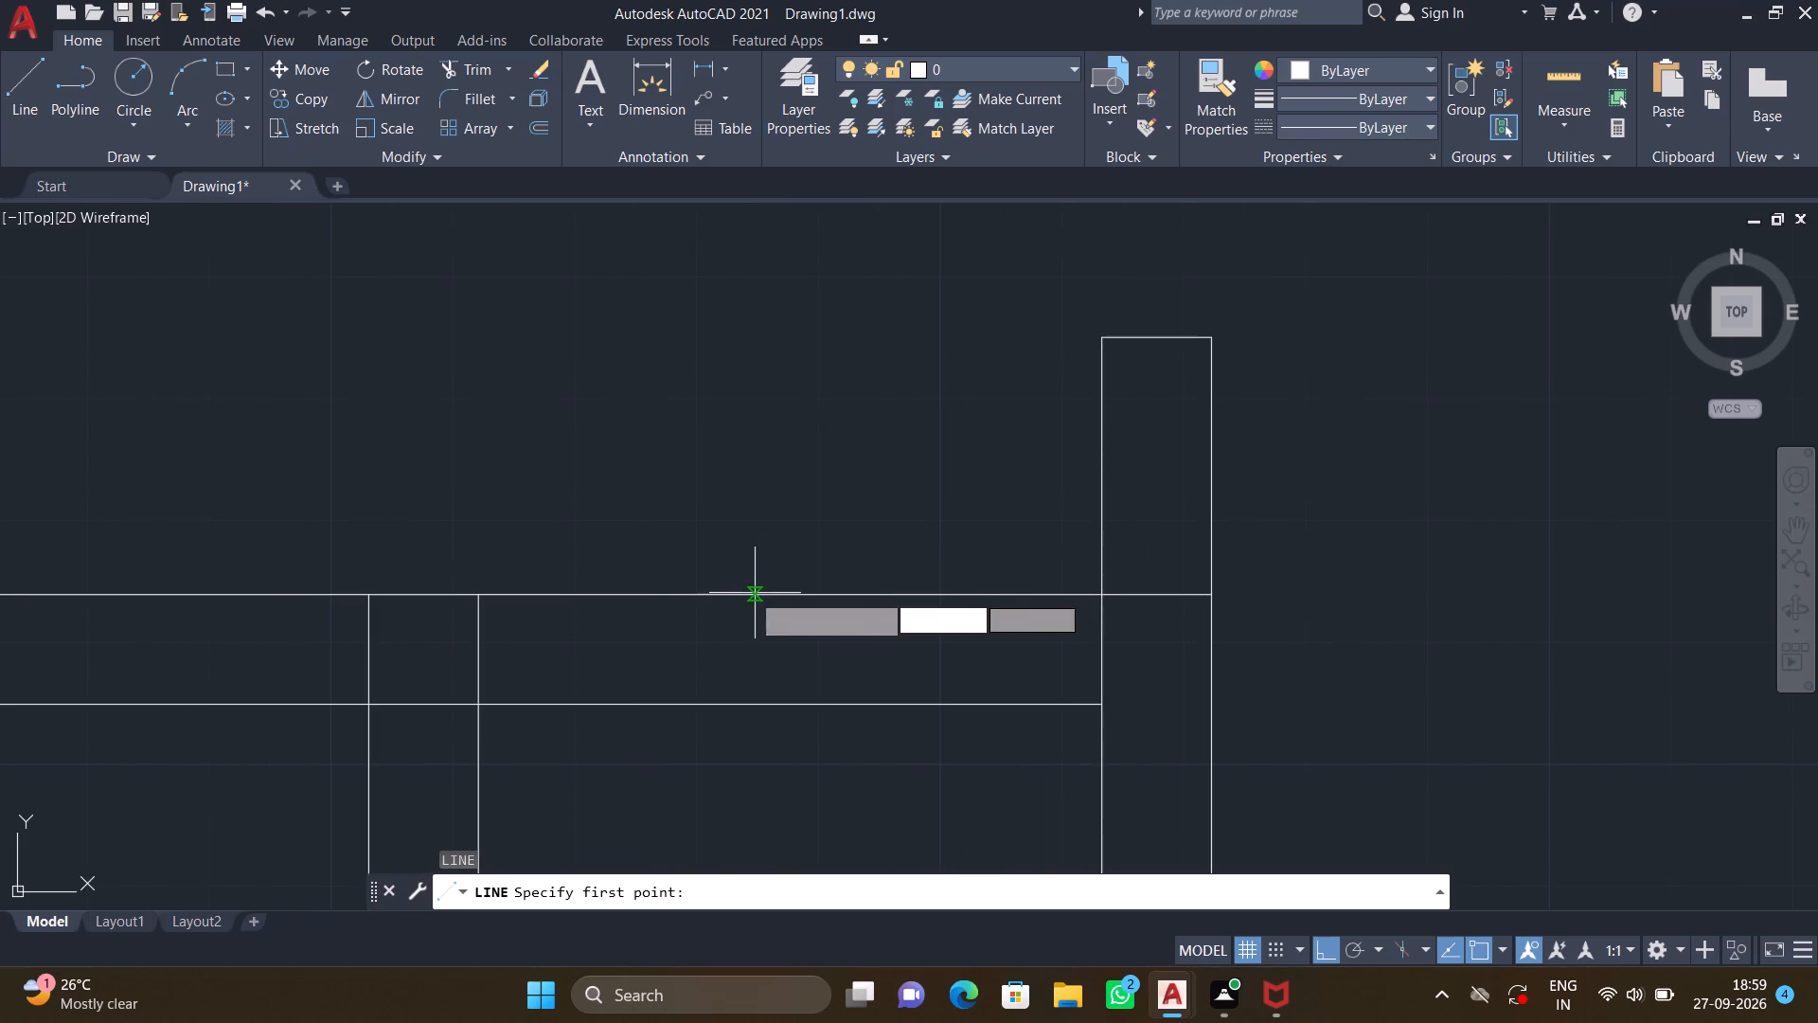
pyautogui.moveTo(690, 594); pyautogui.dragTo(686, 583)
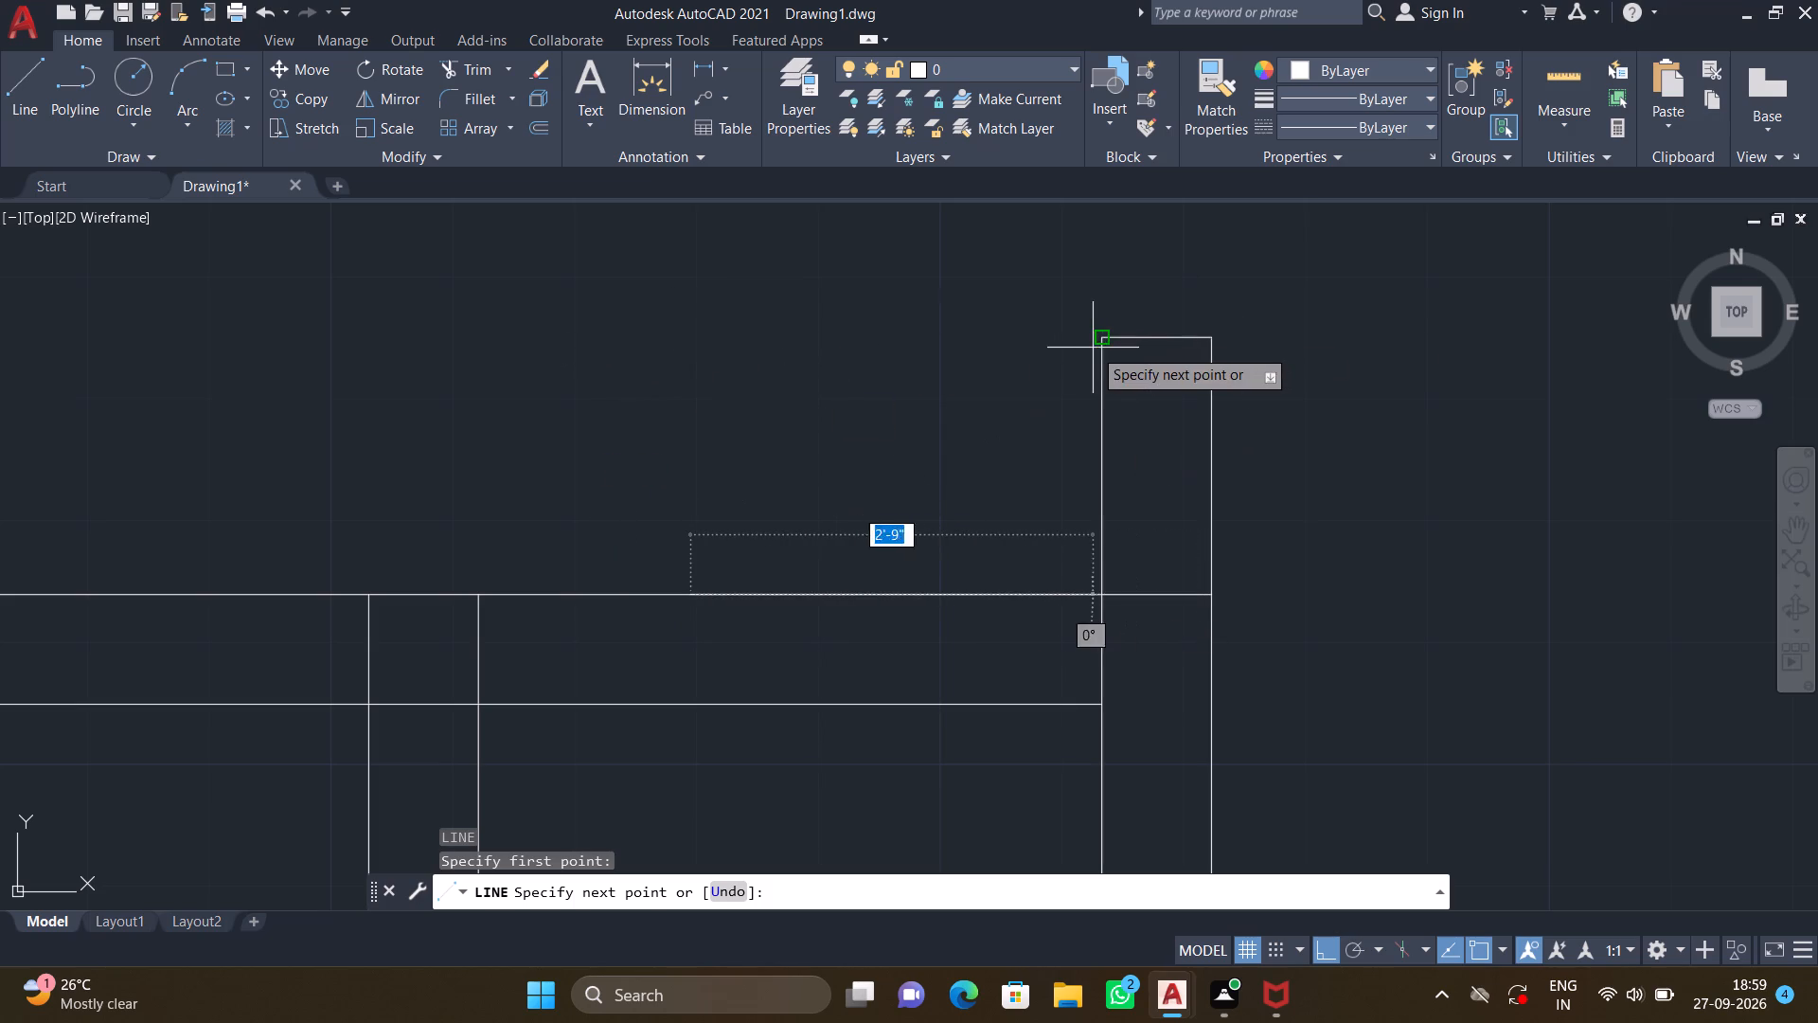
pyautogui.click(691, 339)
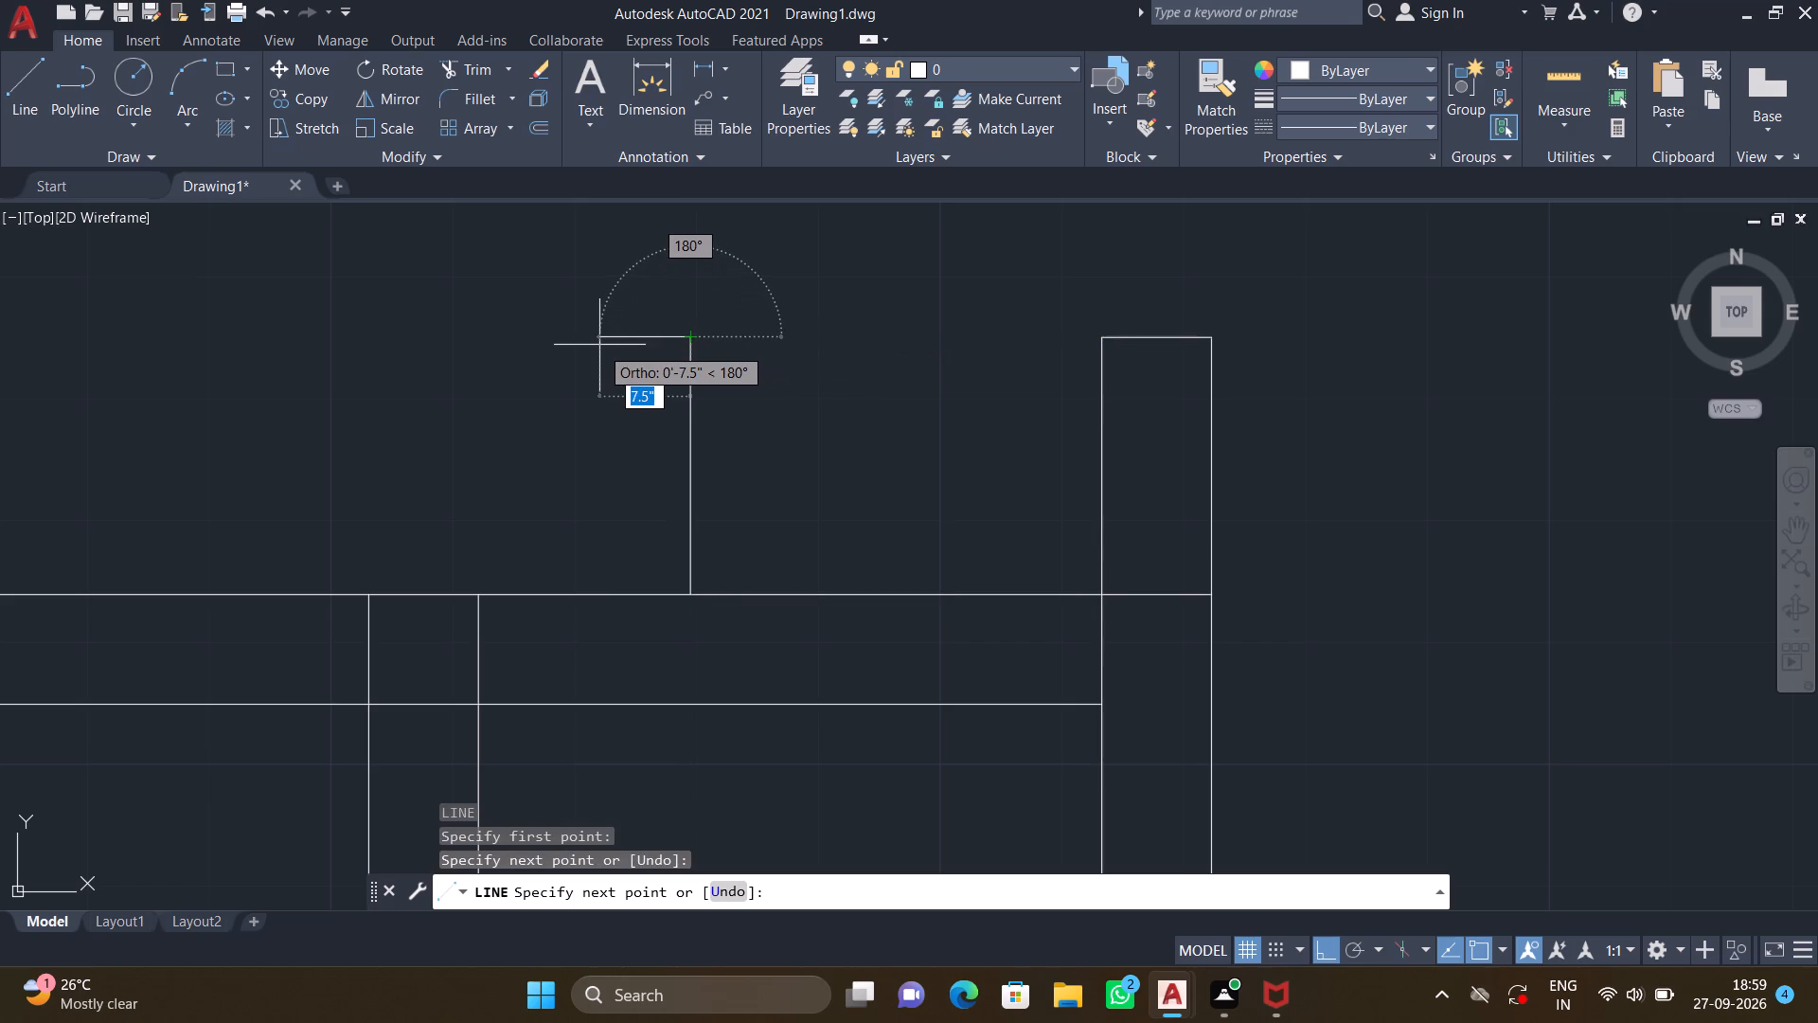
pyautogui.click(594, 341)
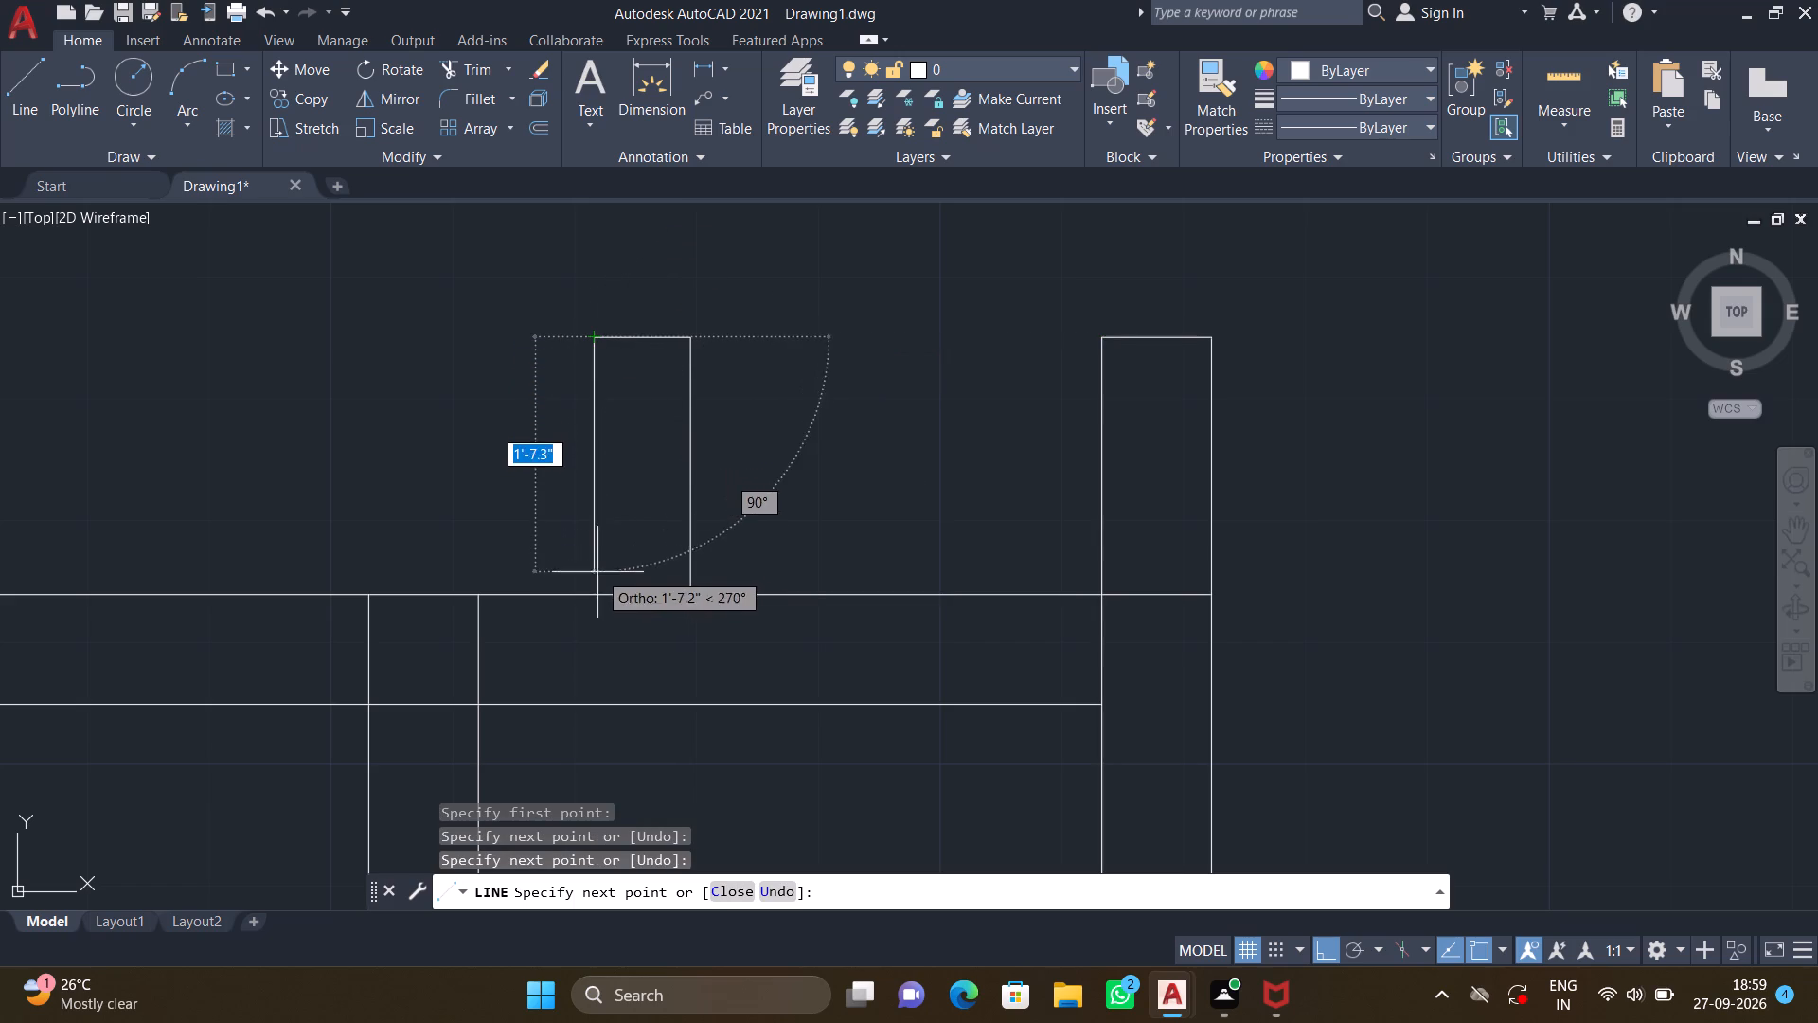
pyautogui.click(595, 594)
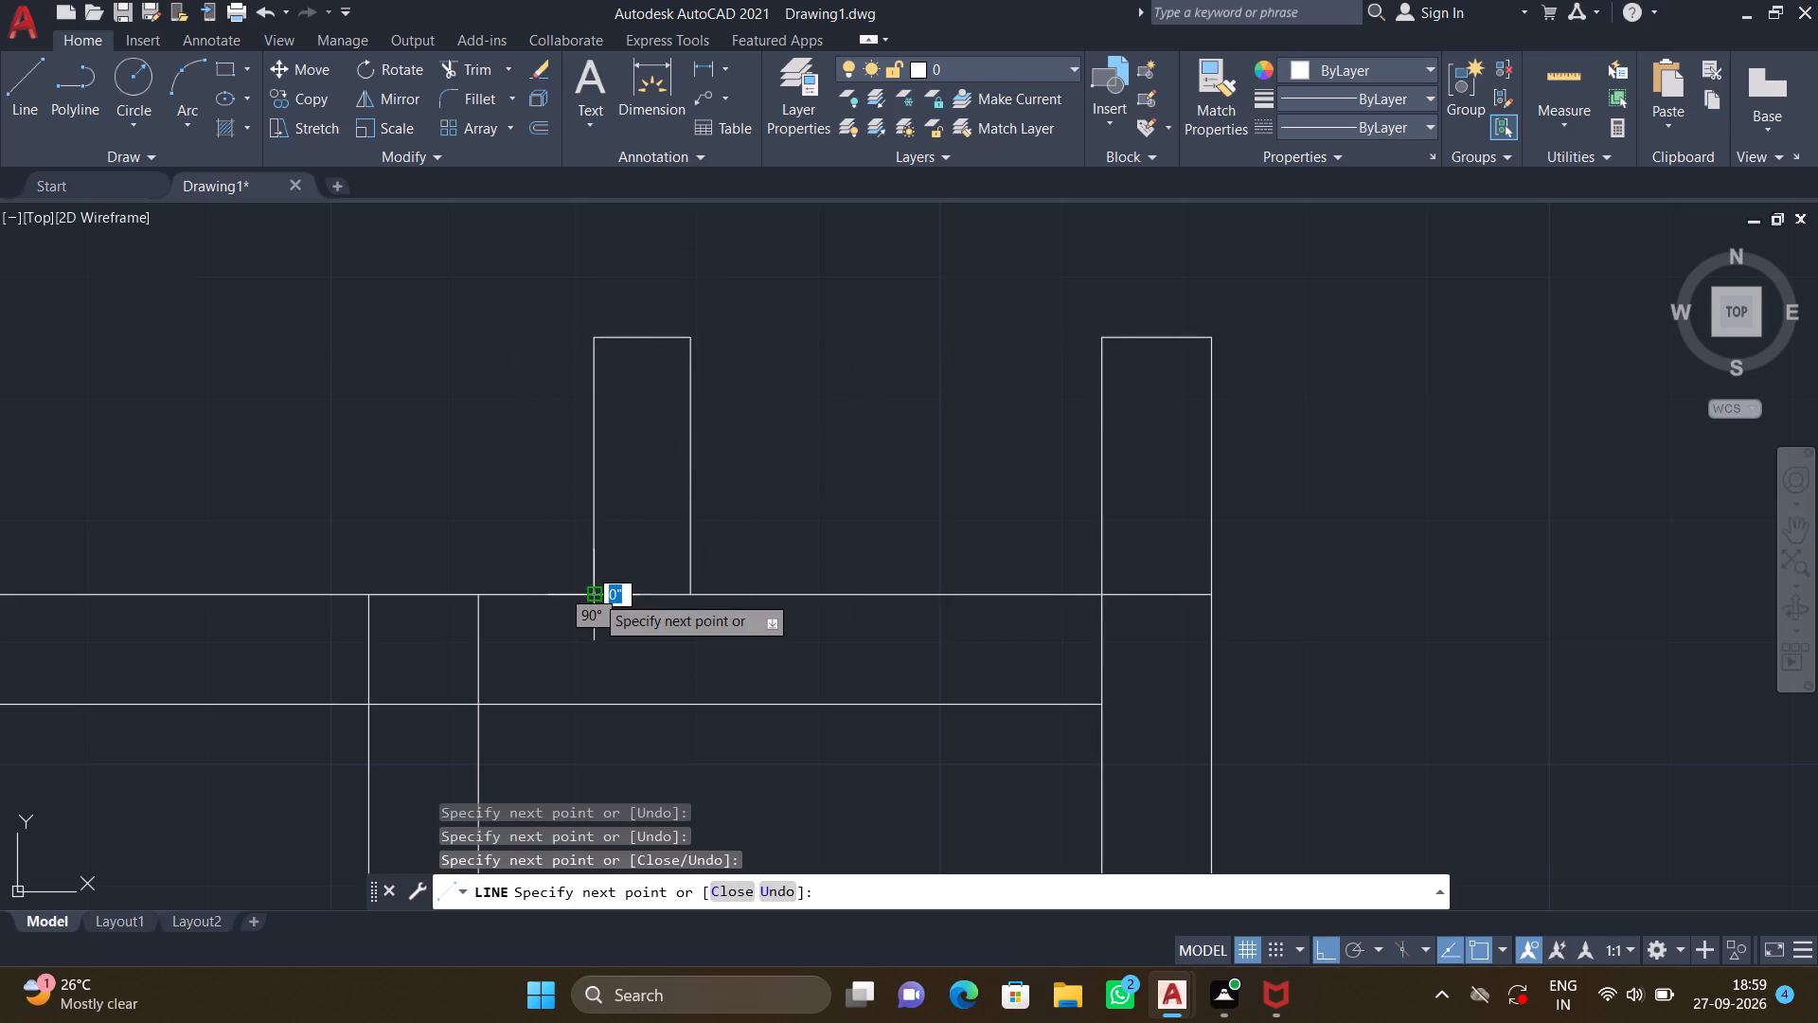
pyautogui.press('Return')
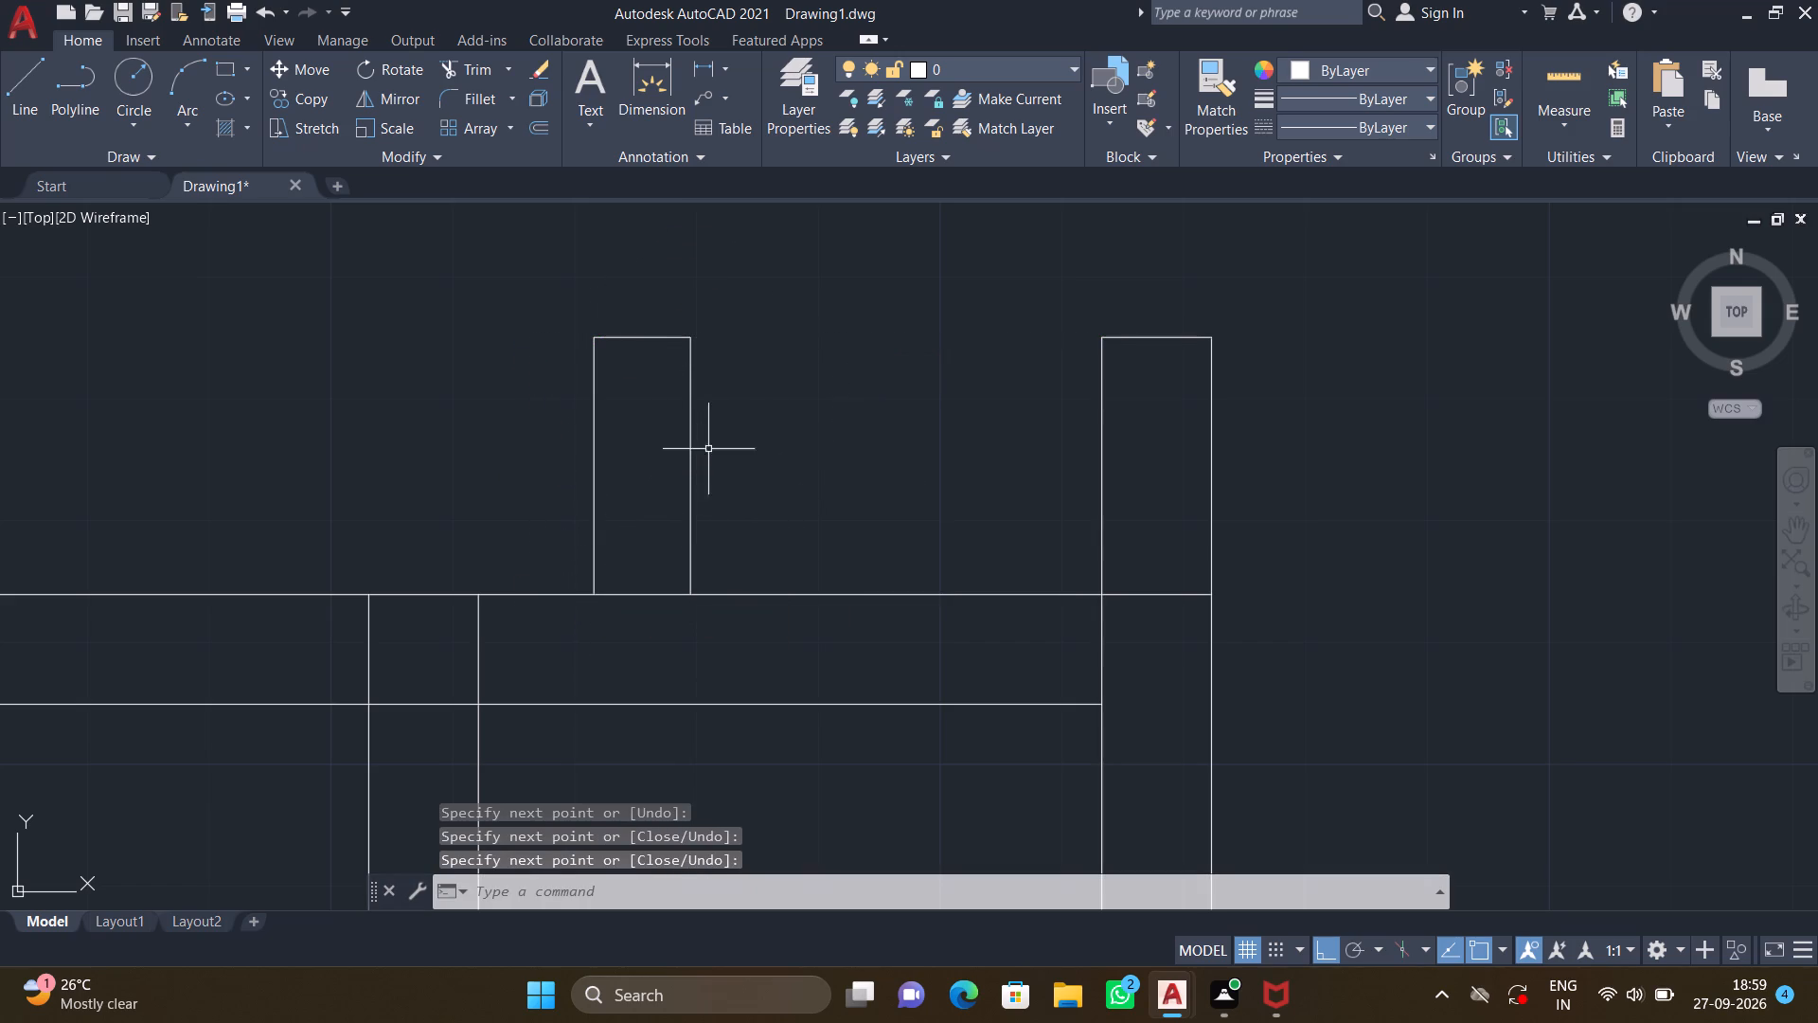
# Join the two stubs with a horizontal line between their tops and a parallel line just below it, each about 2'-10" long.
pyautogui.press('l')
pyautogui.press('Return')
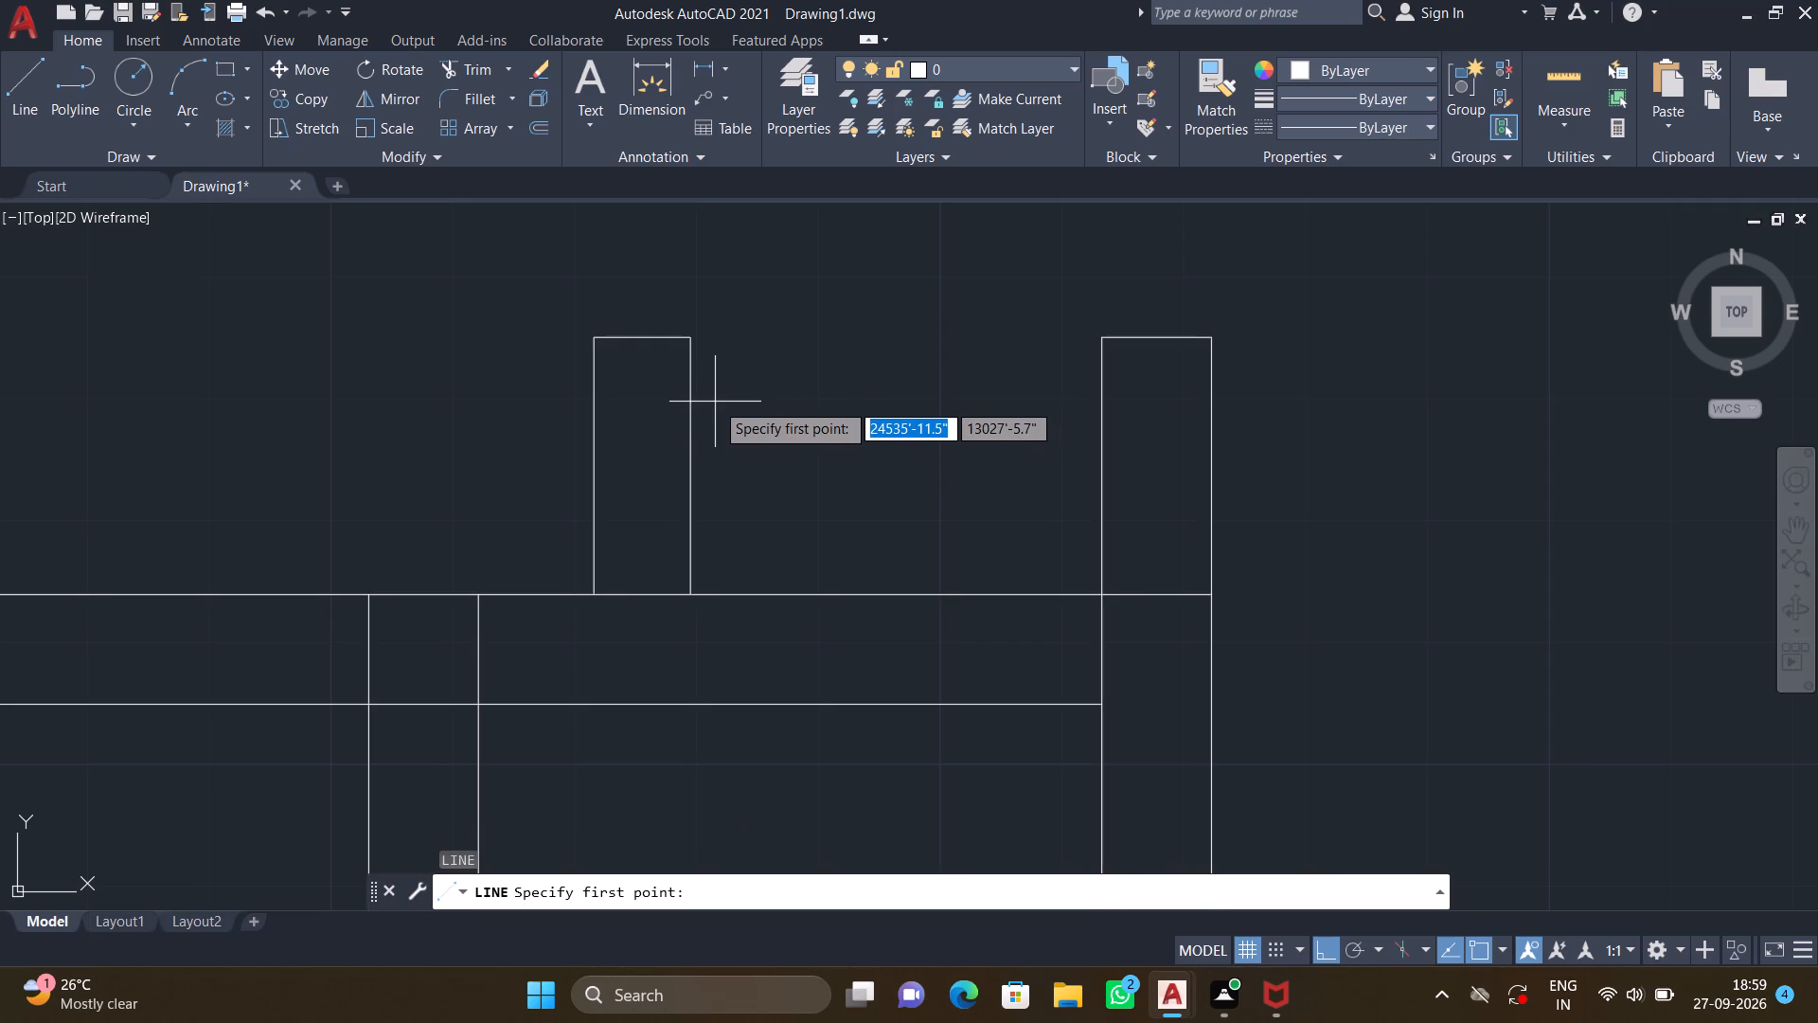
pyautogui.click(690, 338)
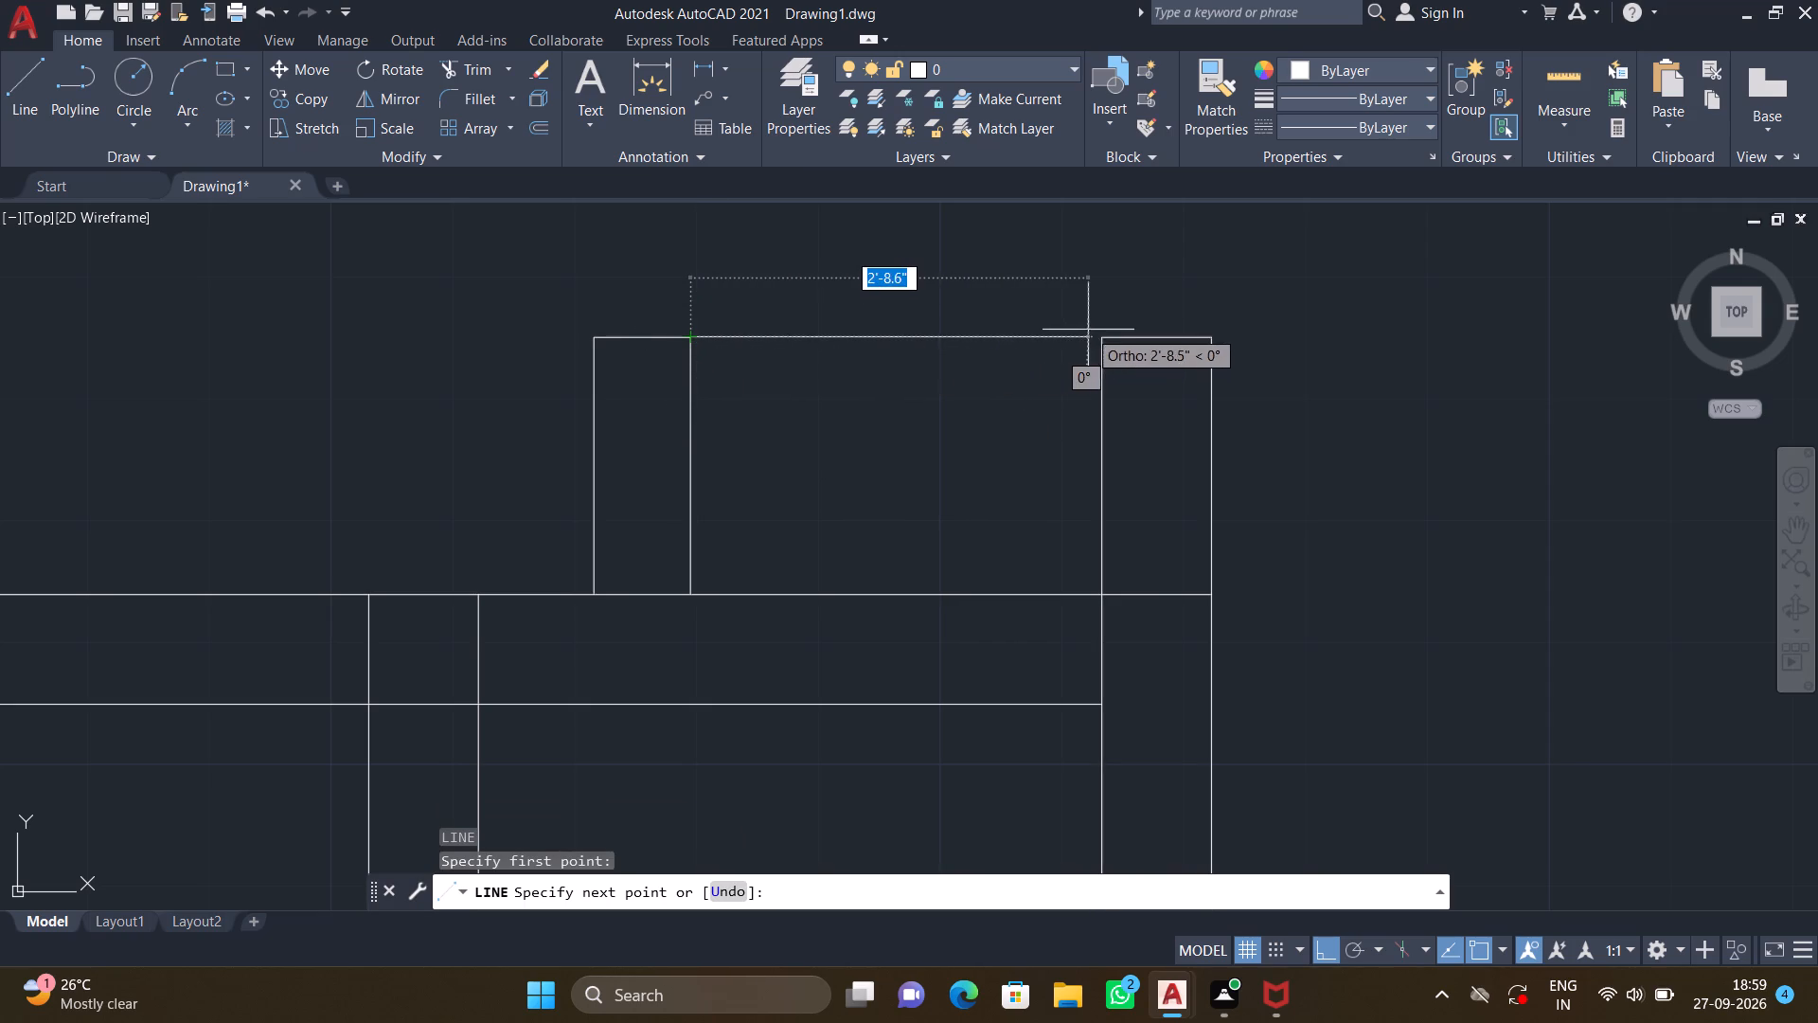
pyautogui.click(1099, 338)
pyautogui.press('Return')
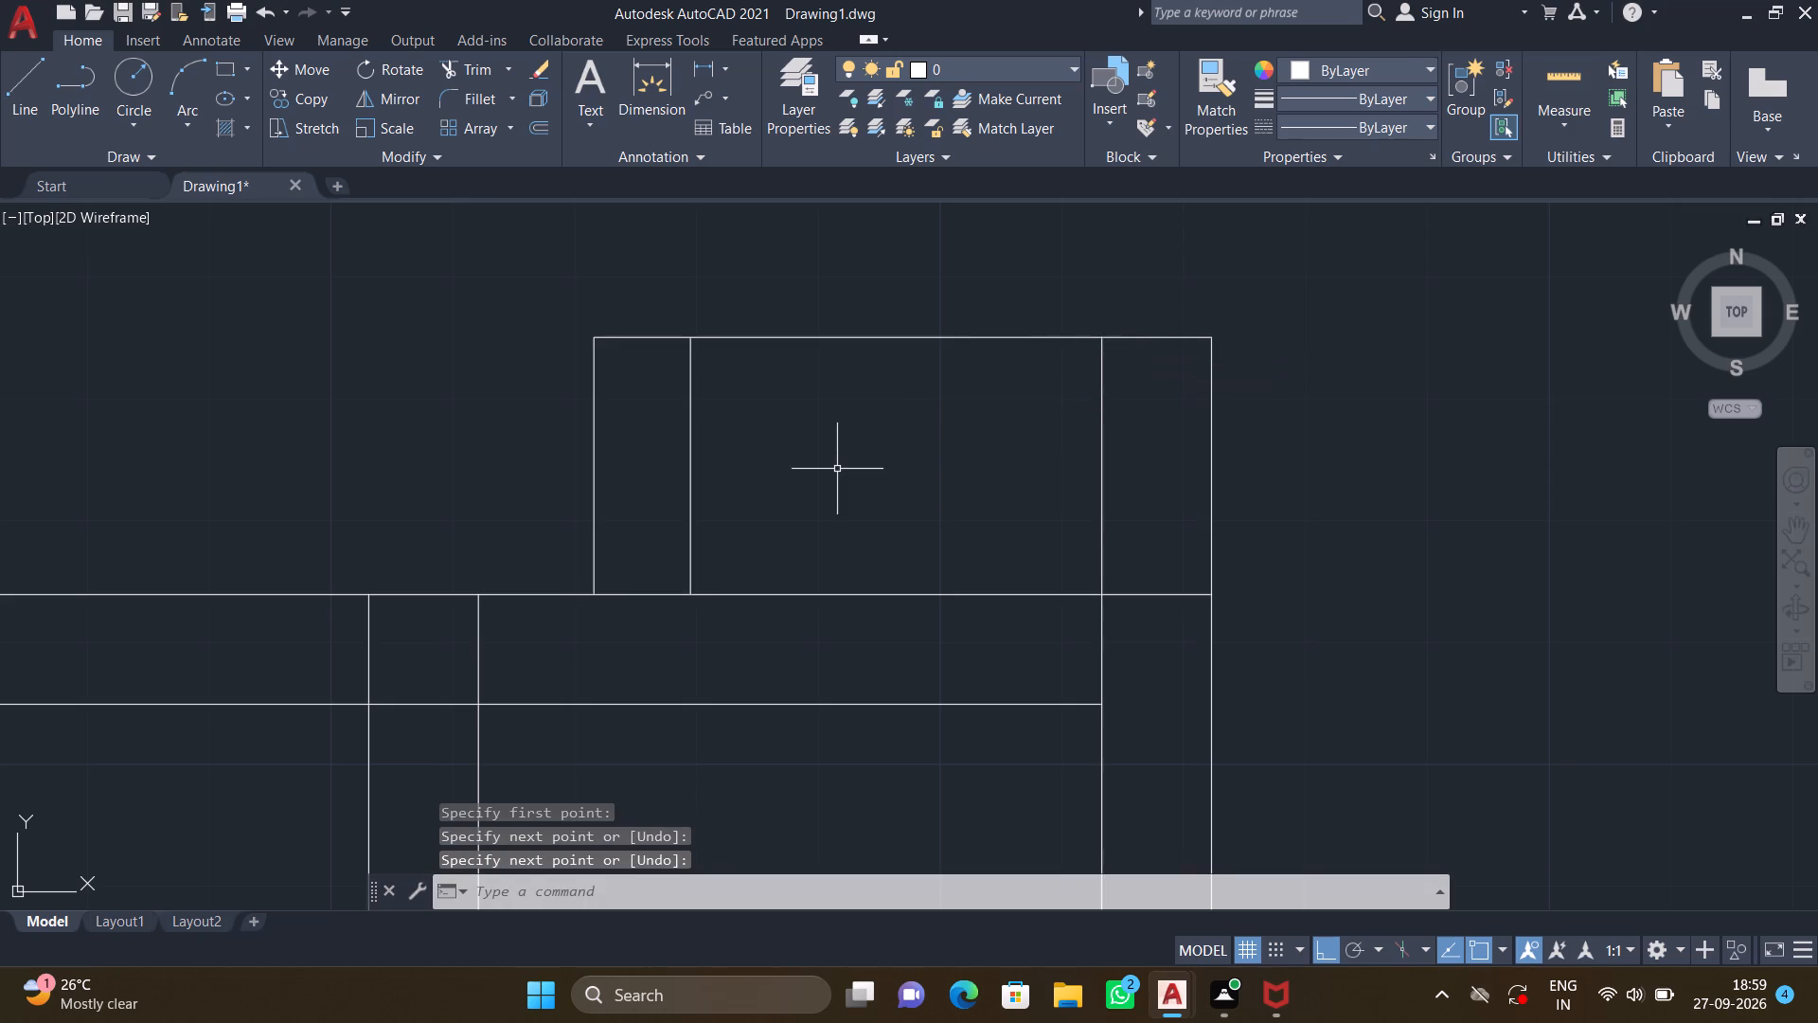
pyautogui.press('l')
pyautogui.press('Return')
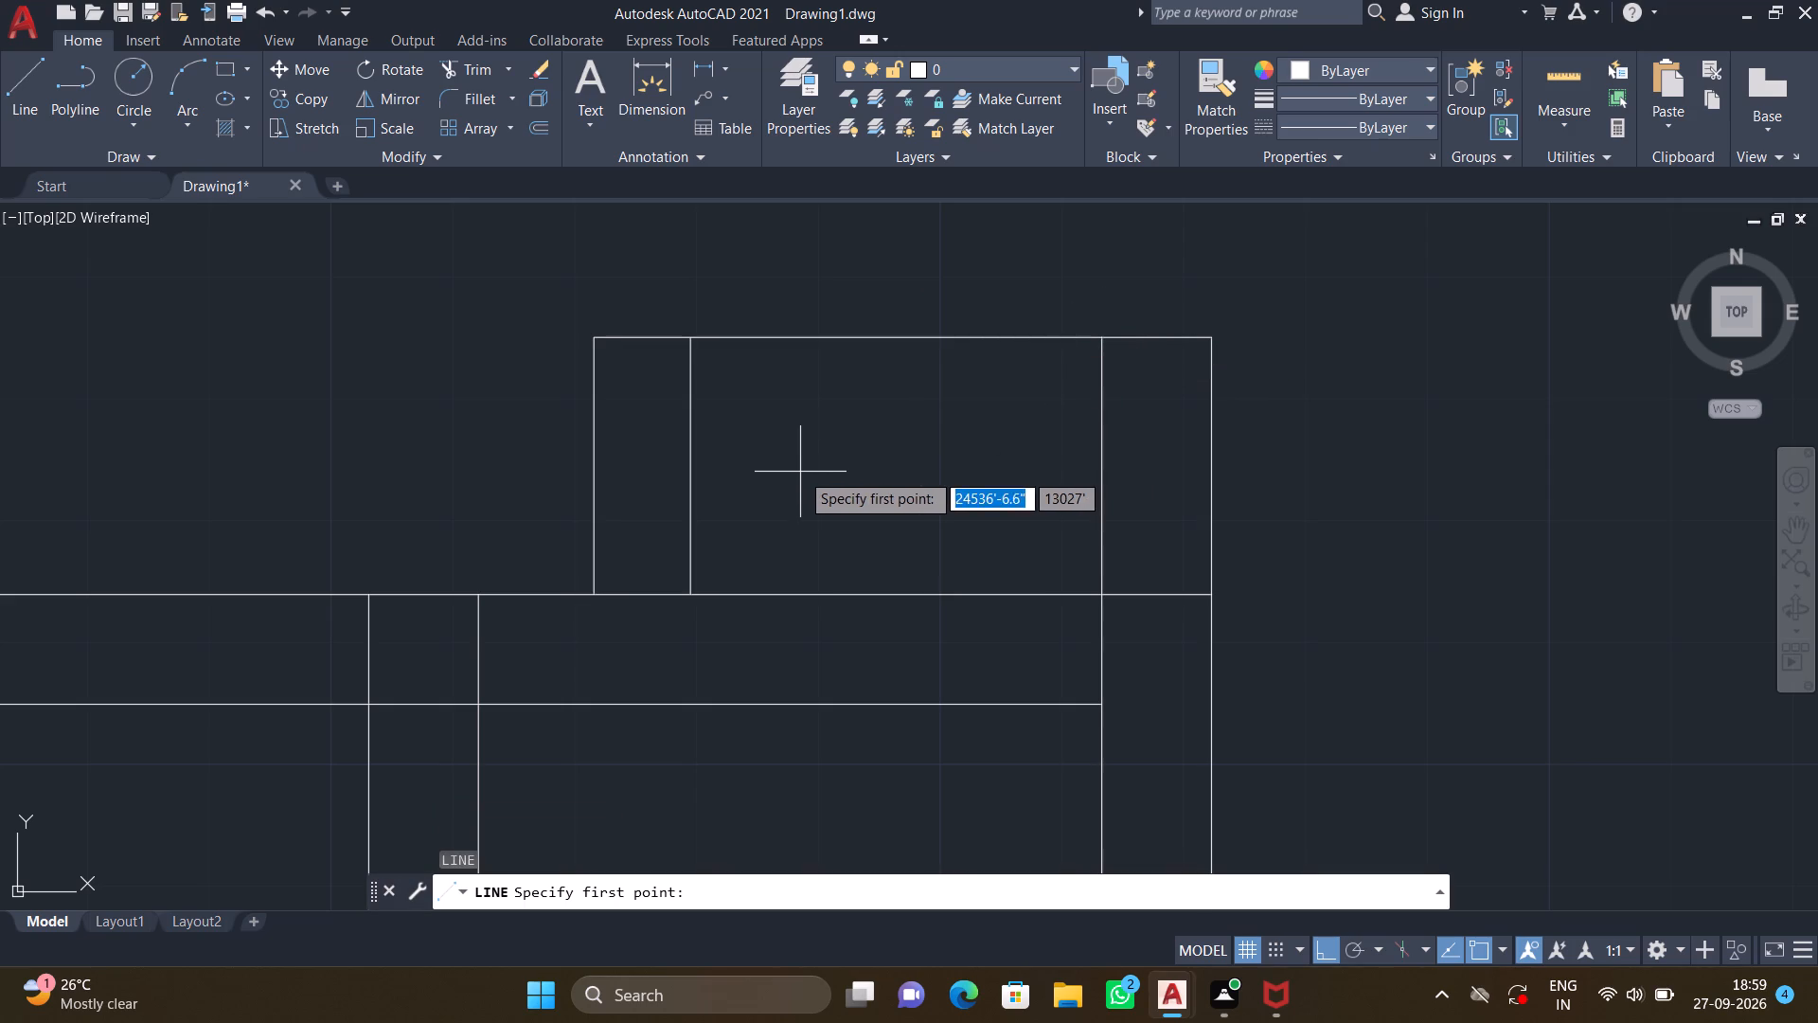
pyautogui.click(691, 365)
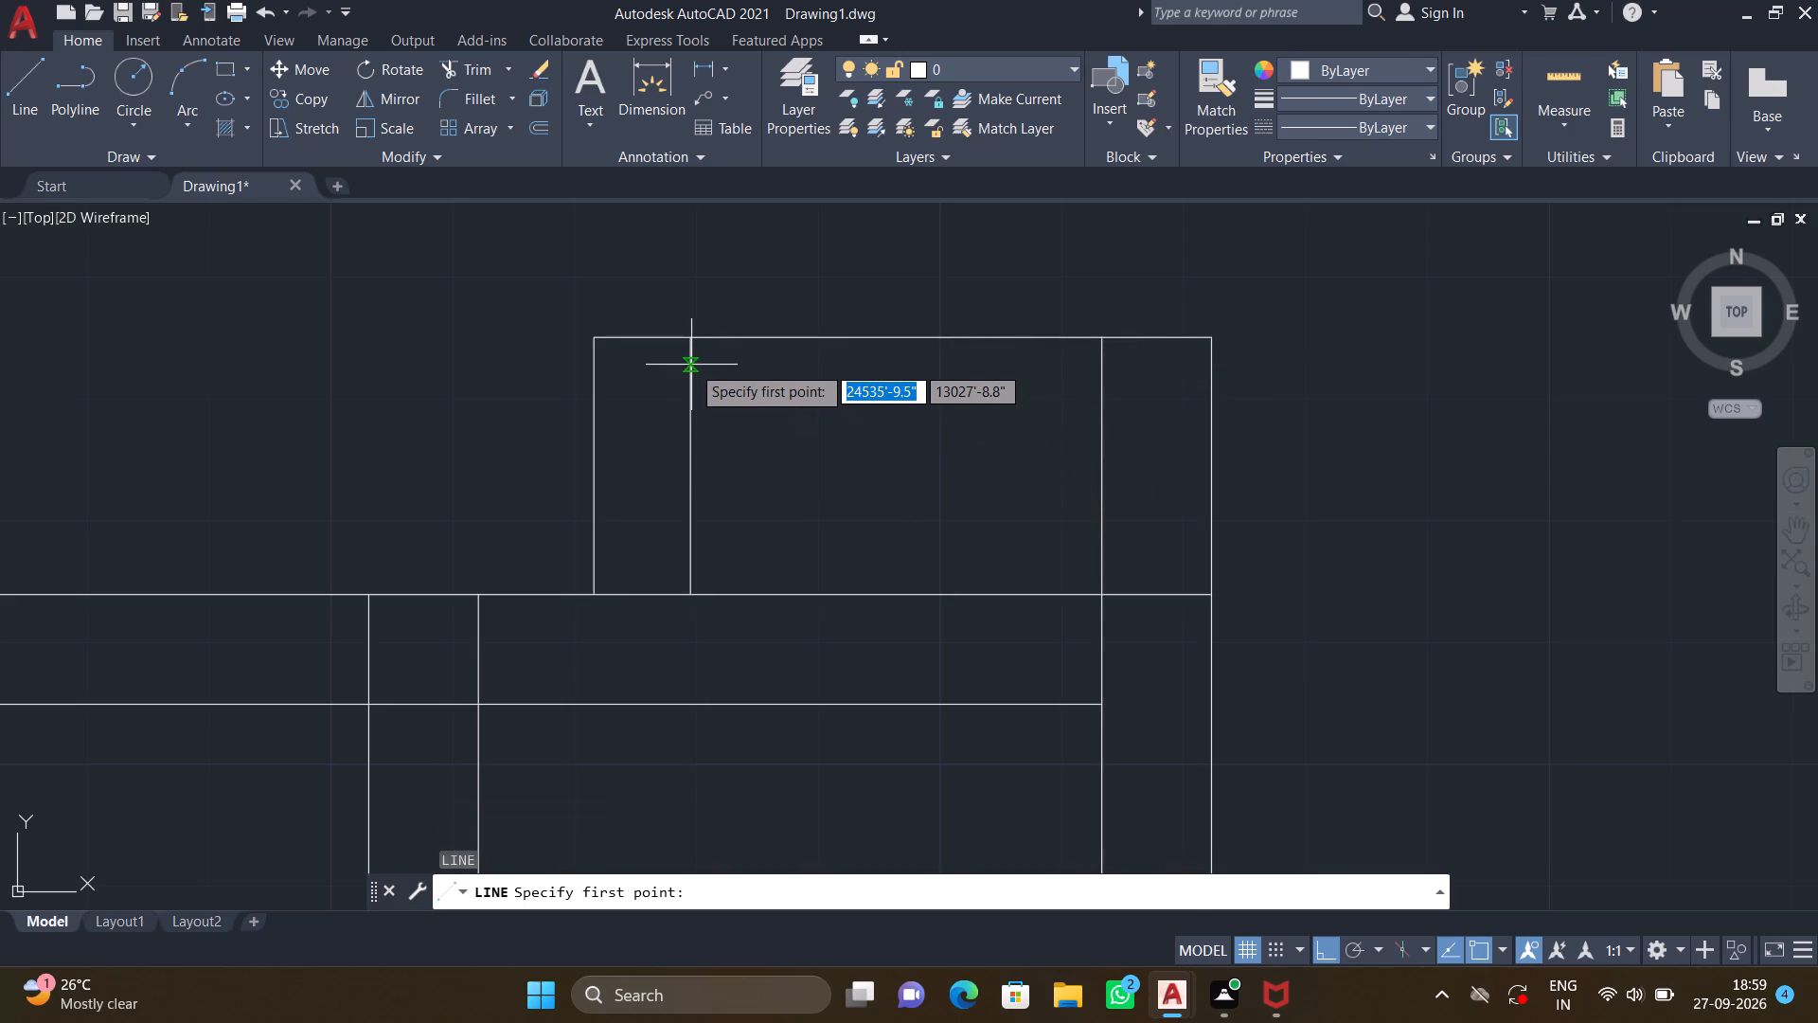
pyautogui.click(1102, 367)
pyautogui.press('Return')
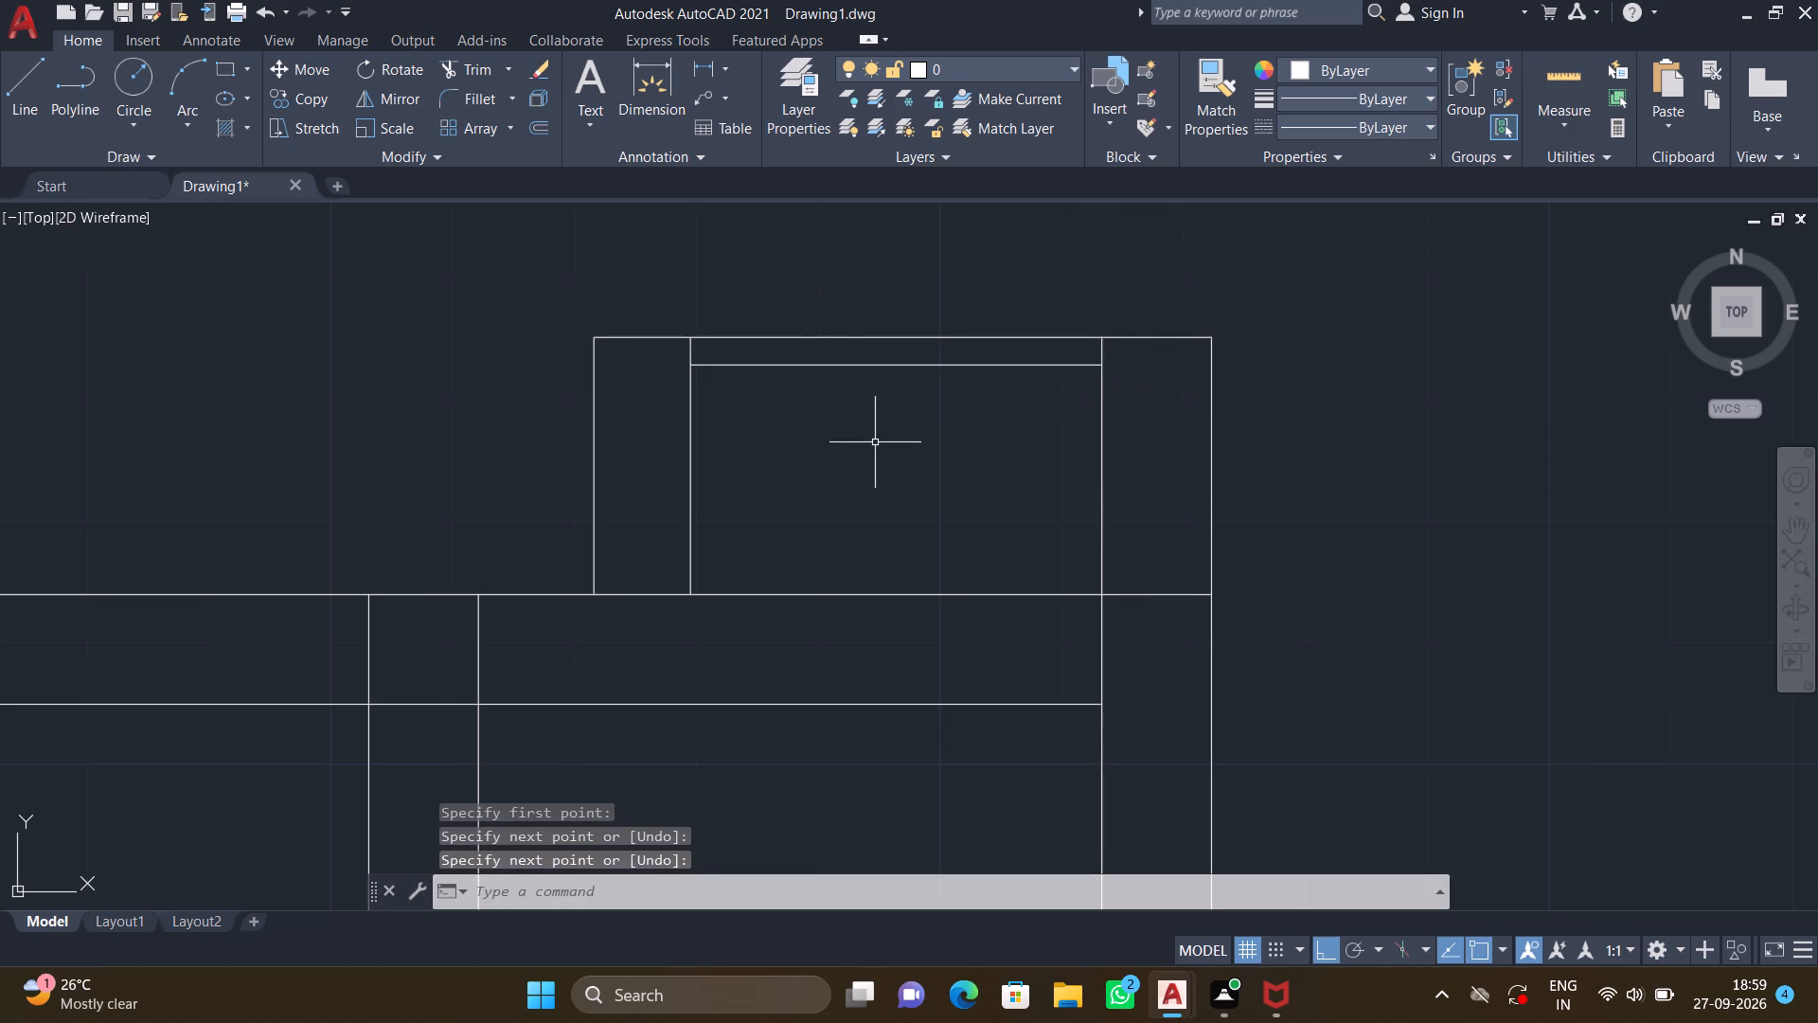
# Draw a horizontal line about 23'-9" long from the midpoint of the northwest room's east wall line to the west outer wall line.
pyautogui.scroll(-2, 875, 441)
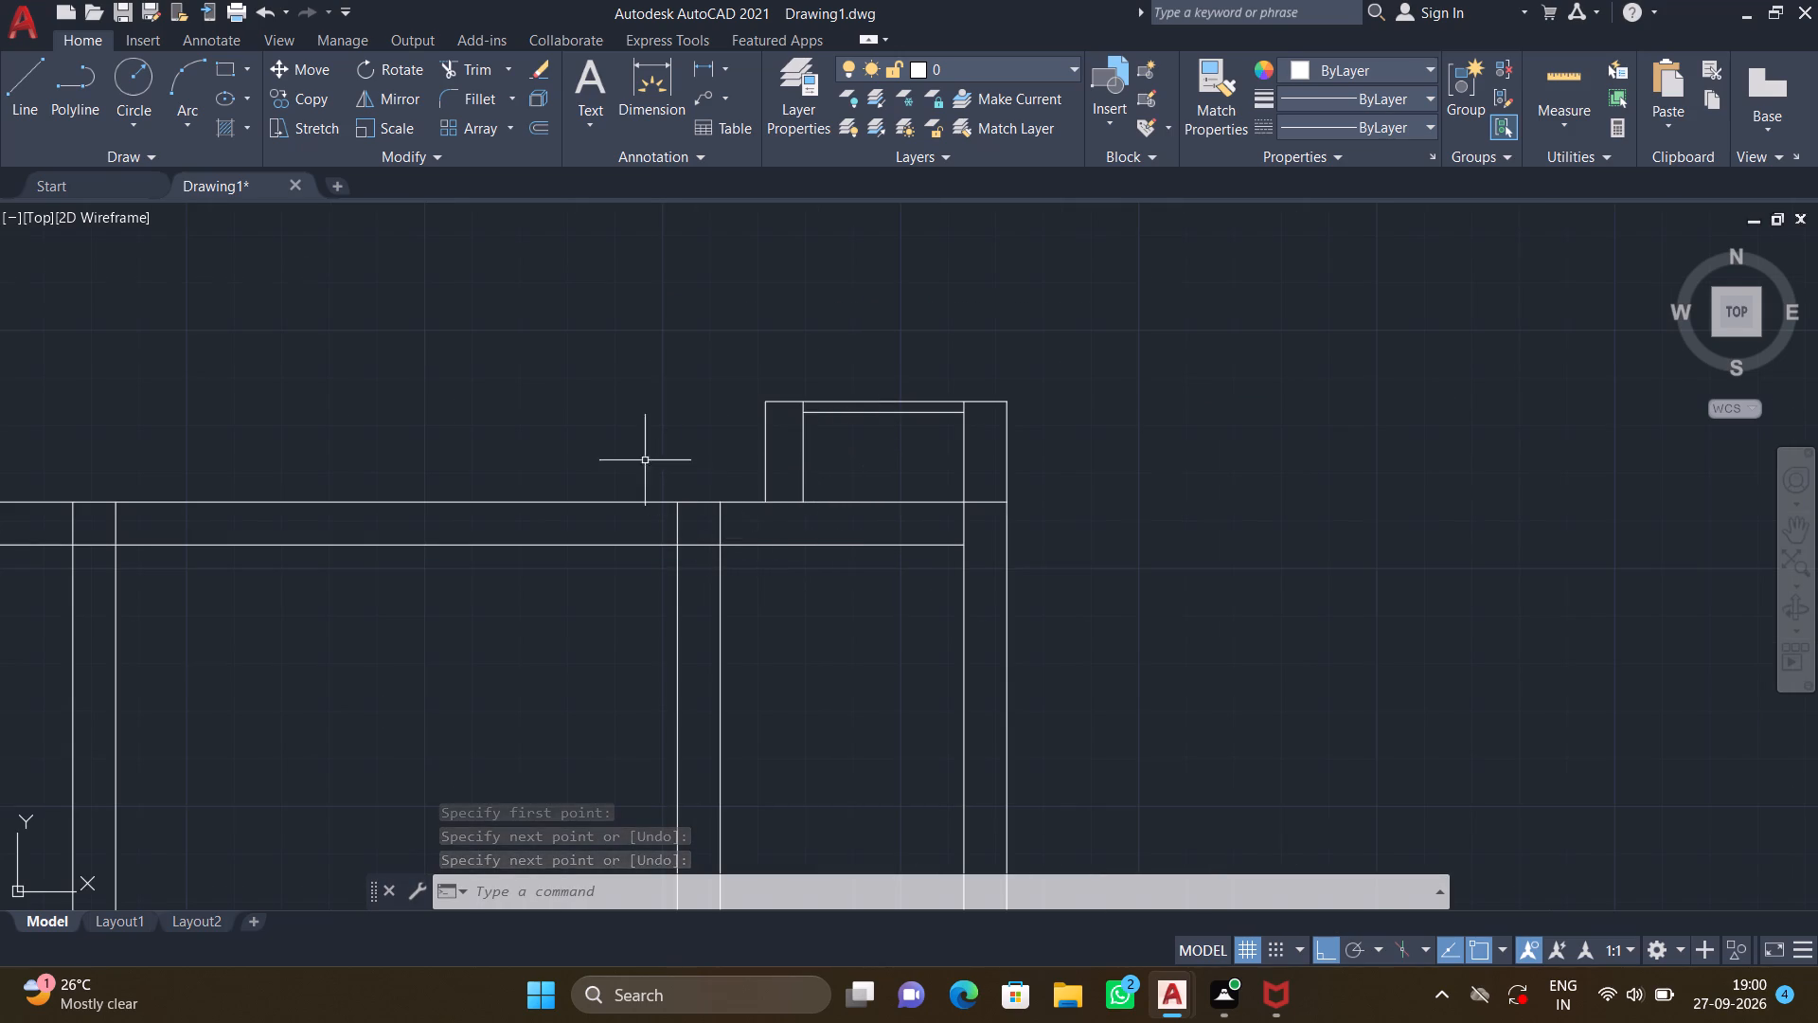
pyautogui.moveTo(562, 437); pyautogui.dragTo(830, 449, button='middle')
pyautogui.scroll(-3, 729, 462)
pyautogui.moveTo(604, 508); pyautogui.dragTo(740, 475, button='middle')
pyautogui.moveTo(403, 505); pyautogui.dragTo(639, 513, button='middle')
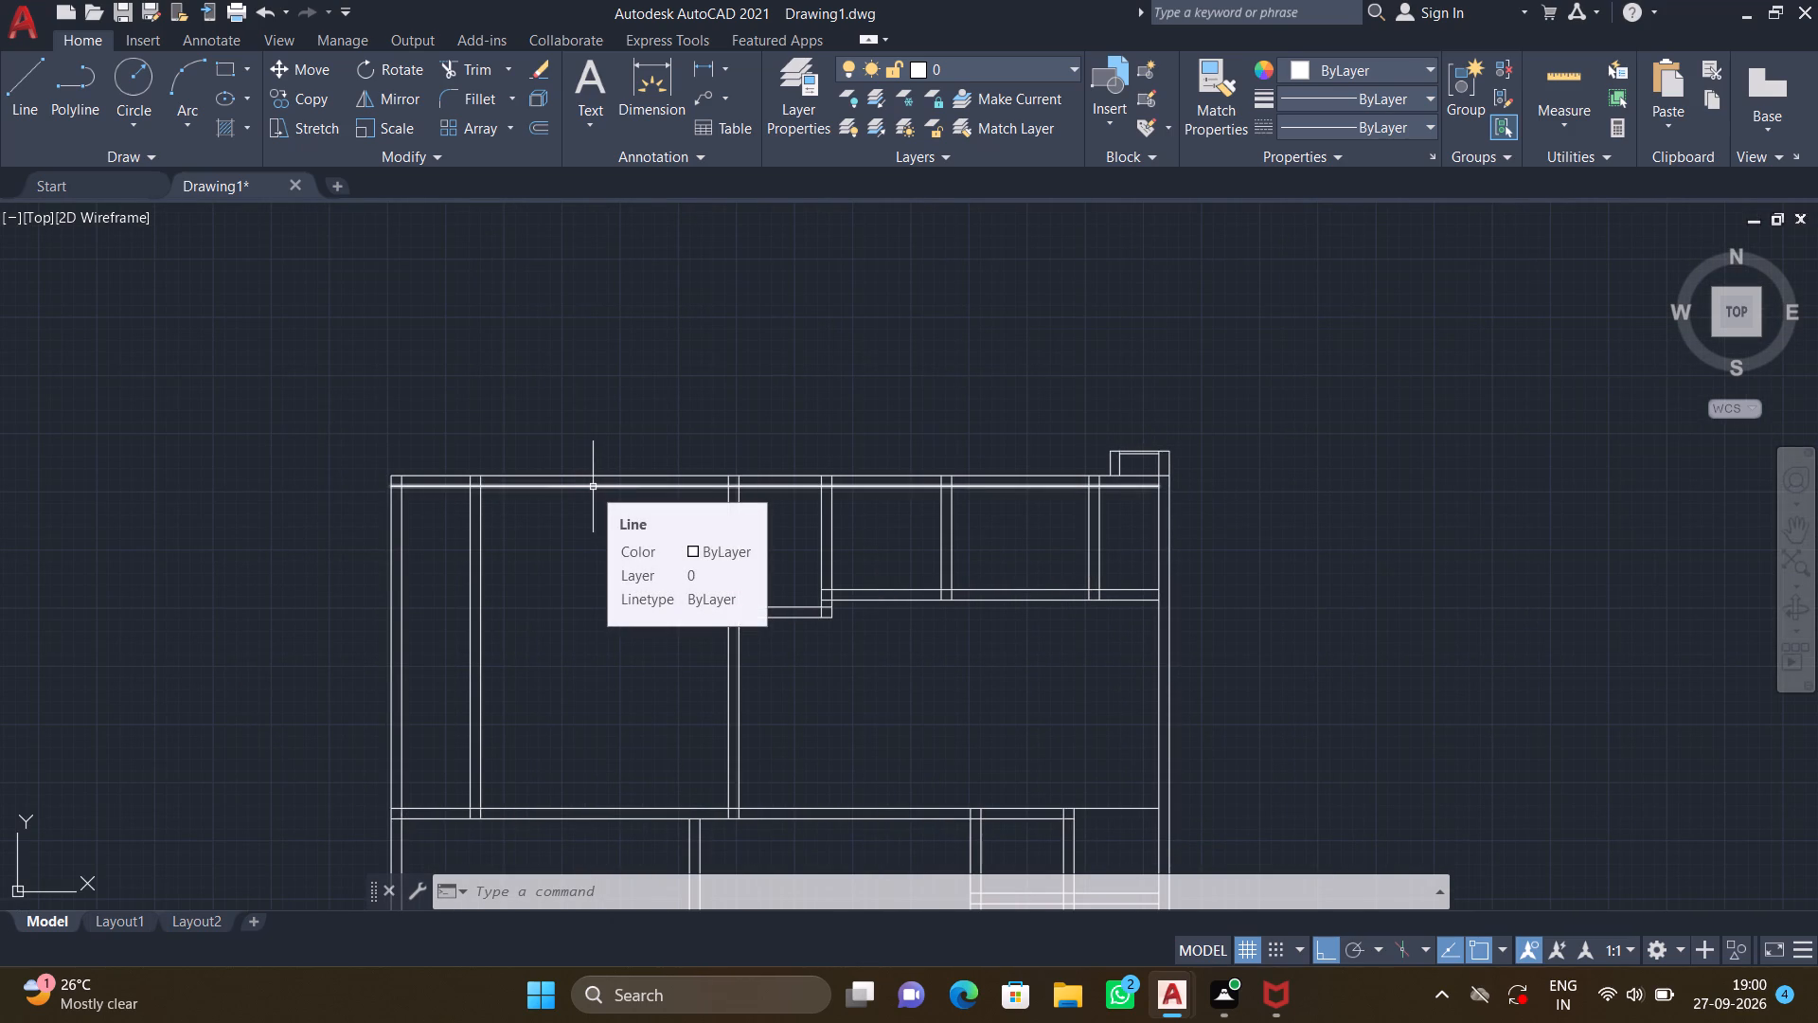
pyautogui.moveTo(507, 537); pyautogui.dragTo(636, 520, button='middle')
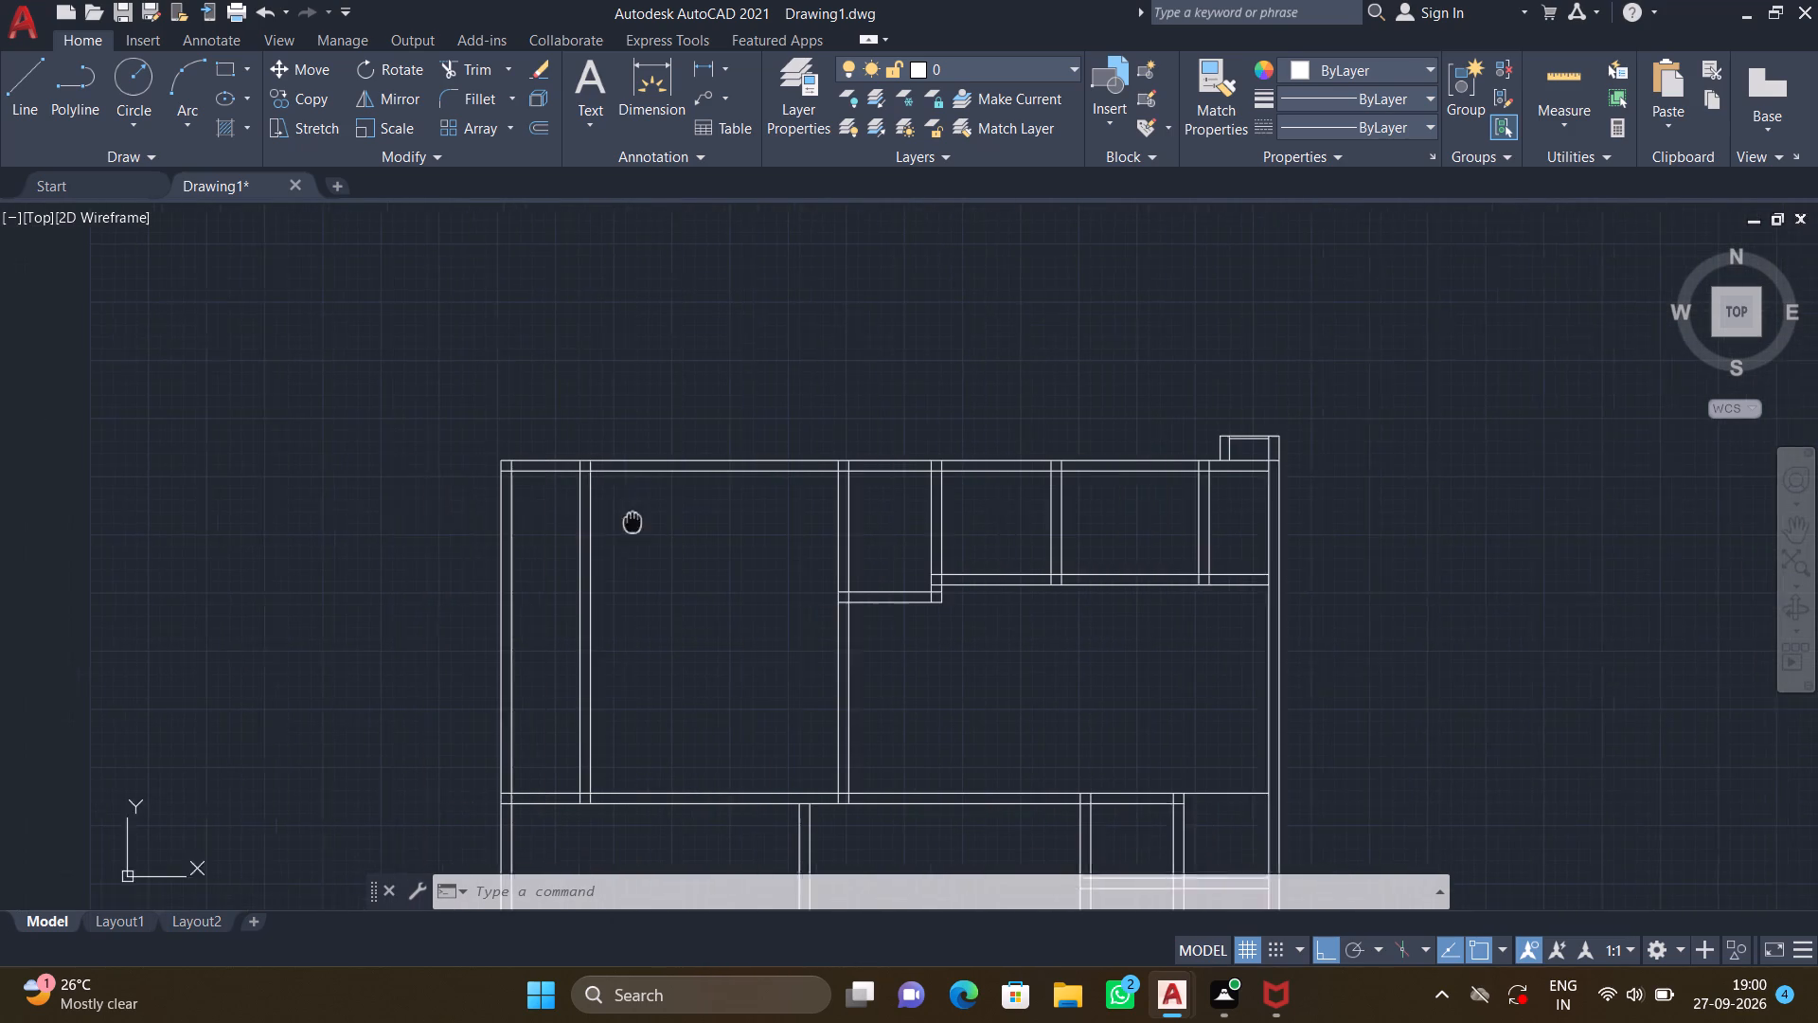
pyautogui.moveTo(636, 520); pyautogui.dragTo(637, 520, button='middle')
pyautogui.scroll(3, 629, 460)
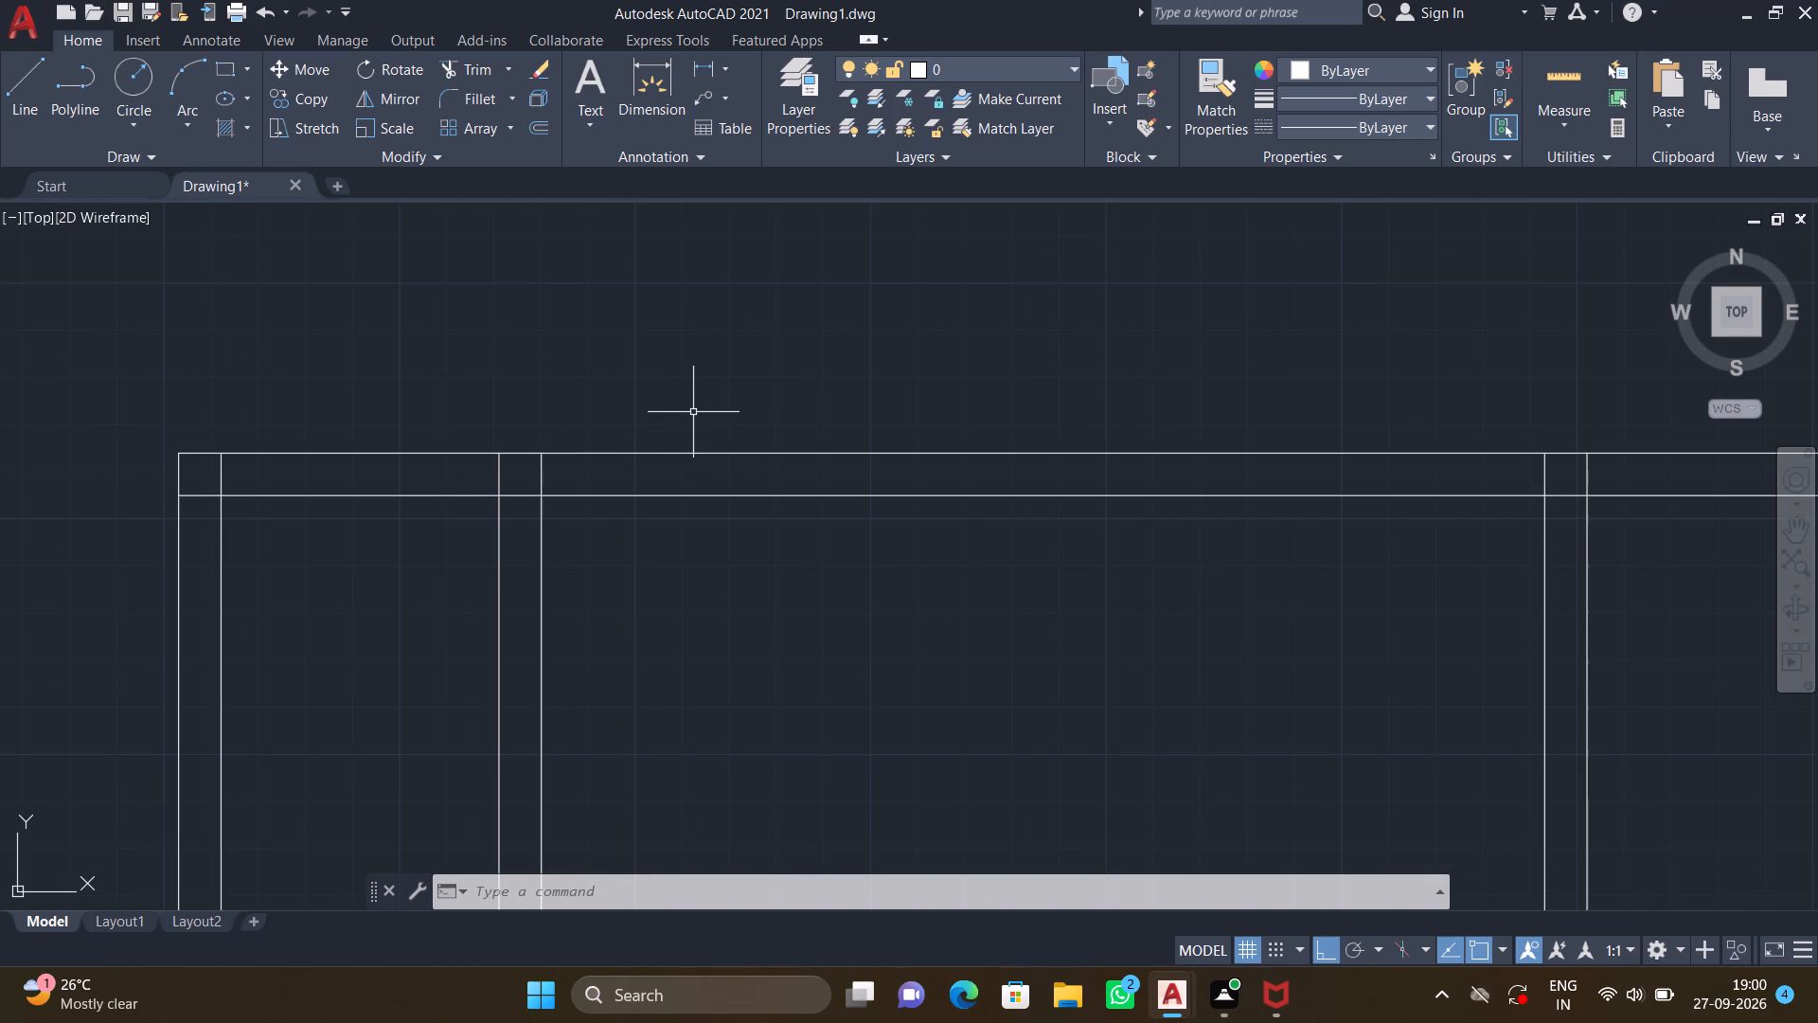
pyautogui.press('l')
pyautogui.press('Return')
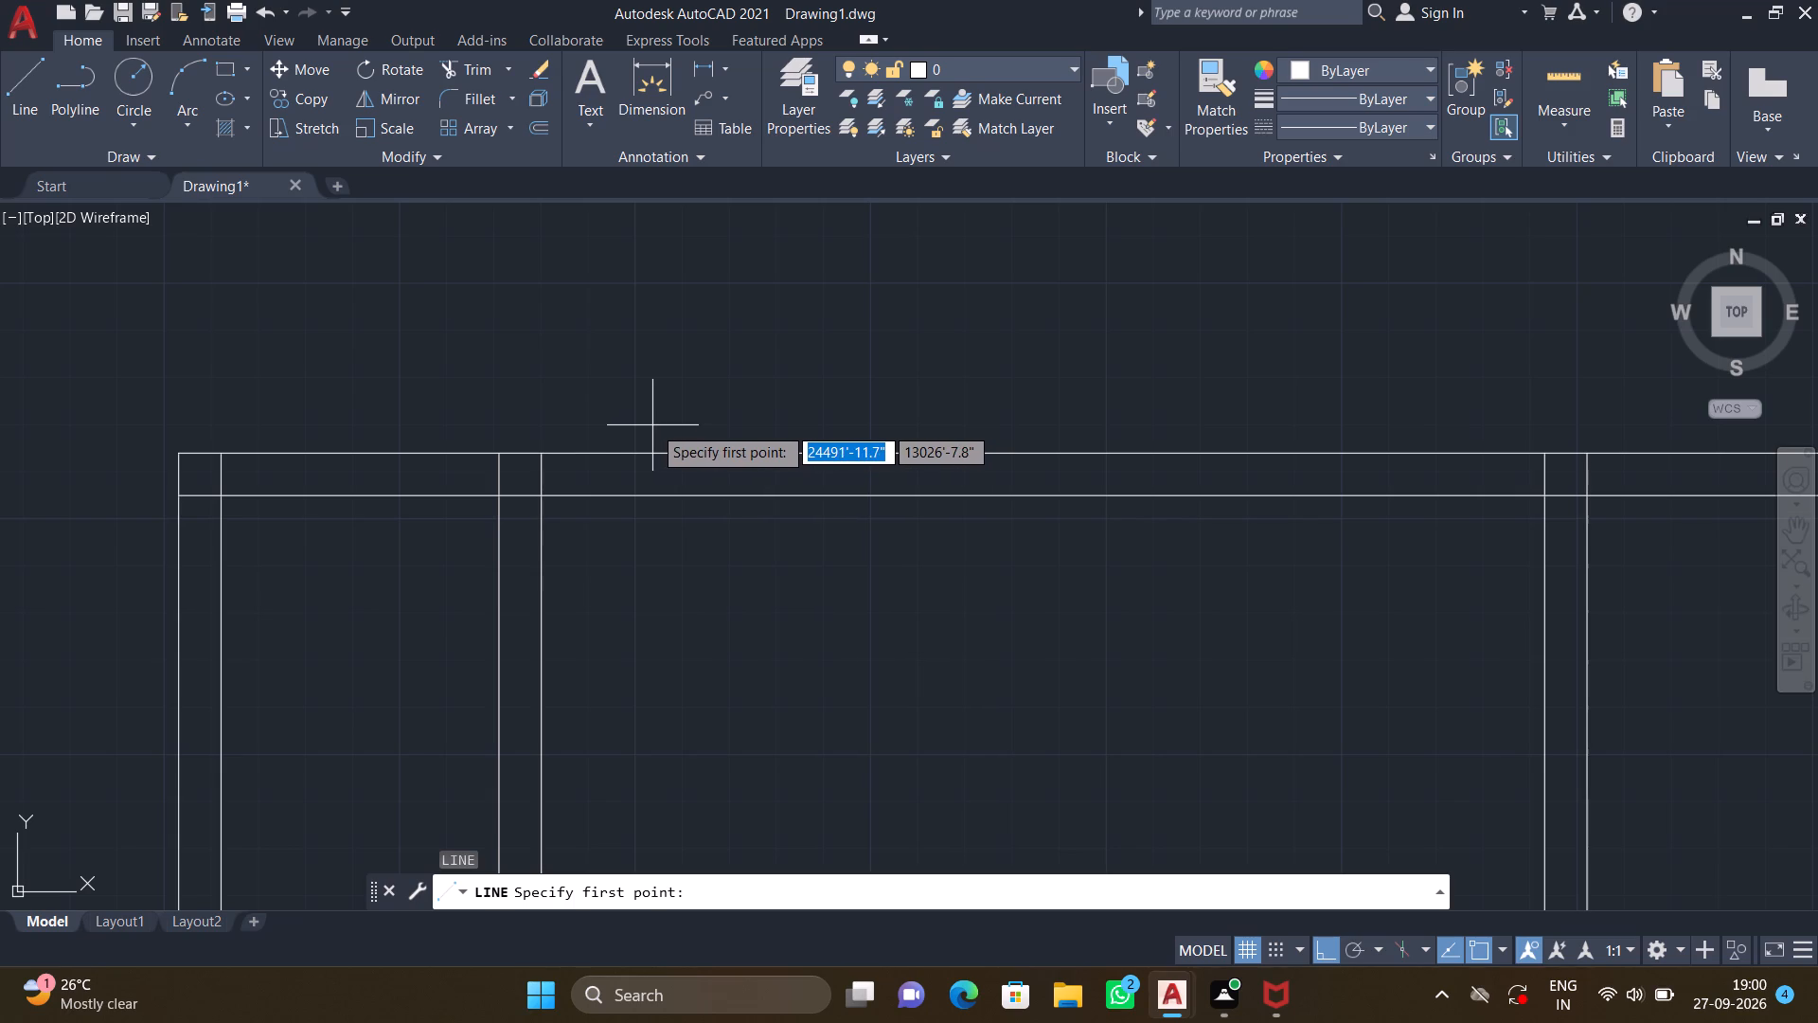
pyautogui.moveTo(493, 397); pyautogui.dragTo(503, 396, button='middle')
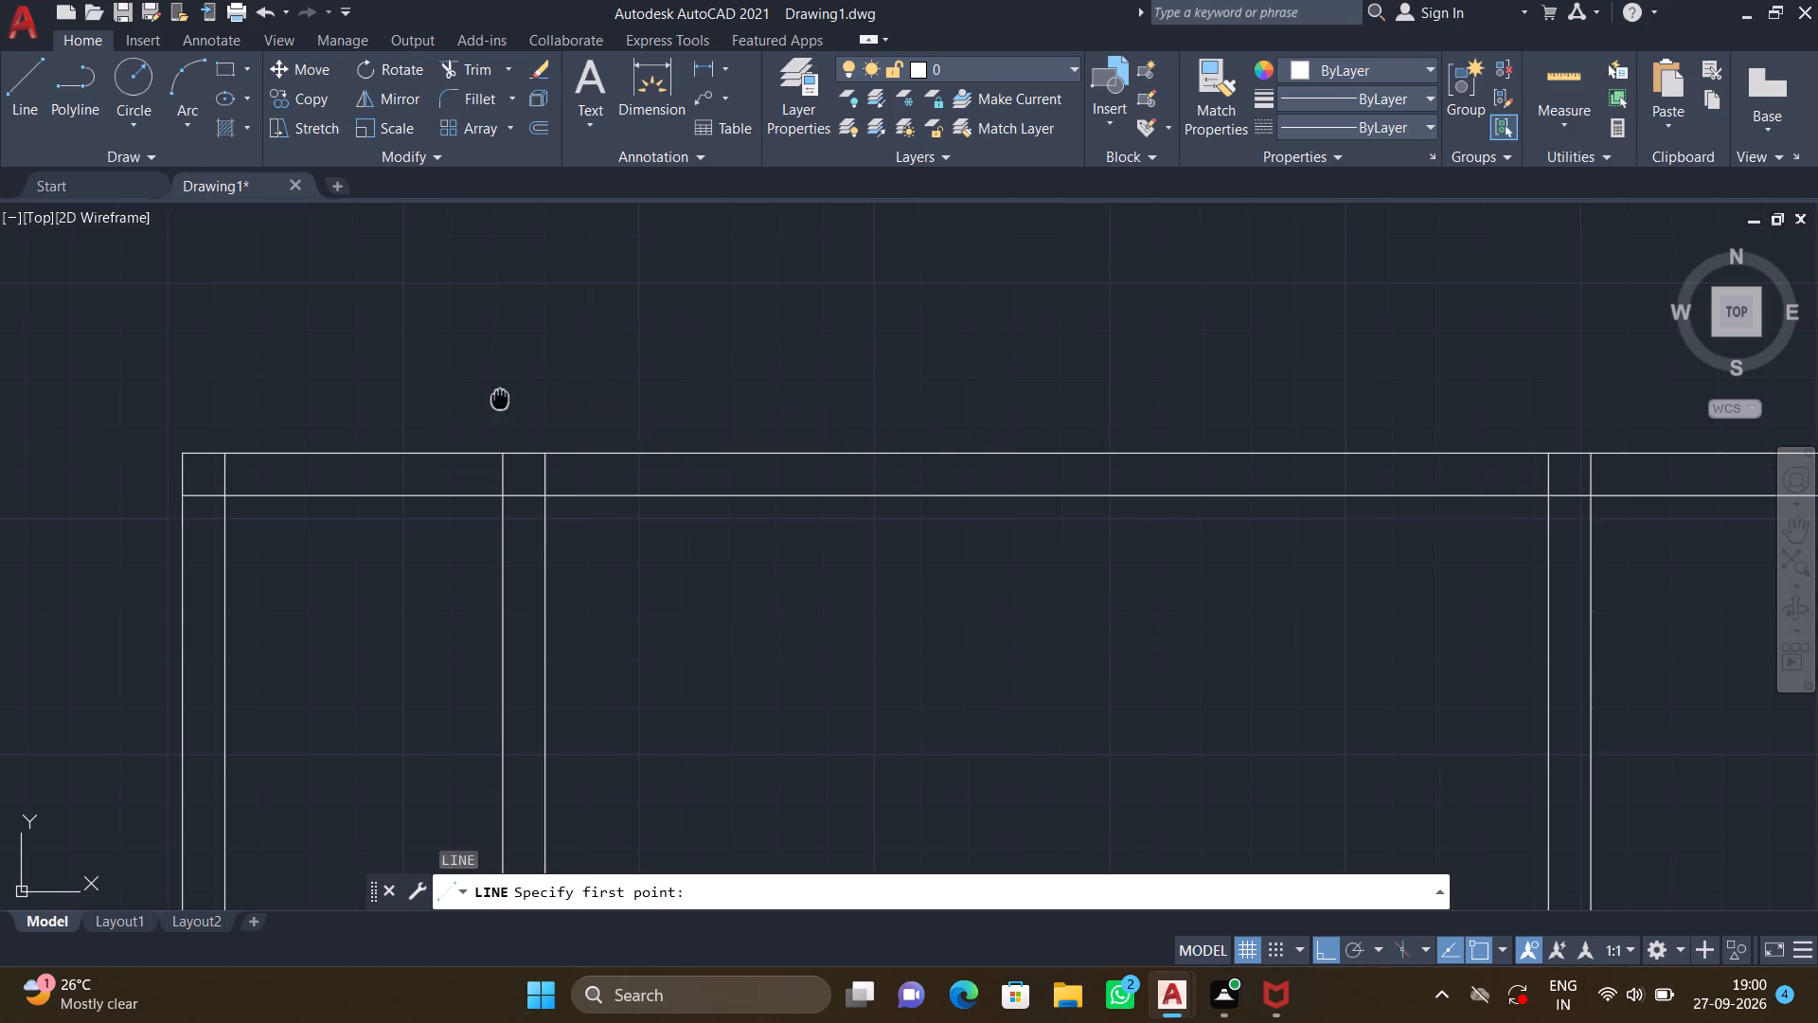
pyautogui.moveTo(503, 396); pyautogui.dragTo(643, 393, button='middle')
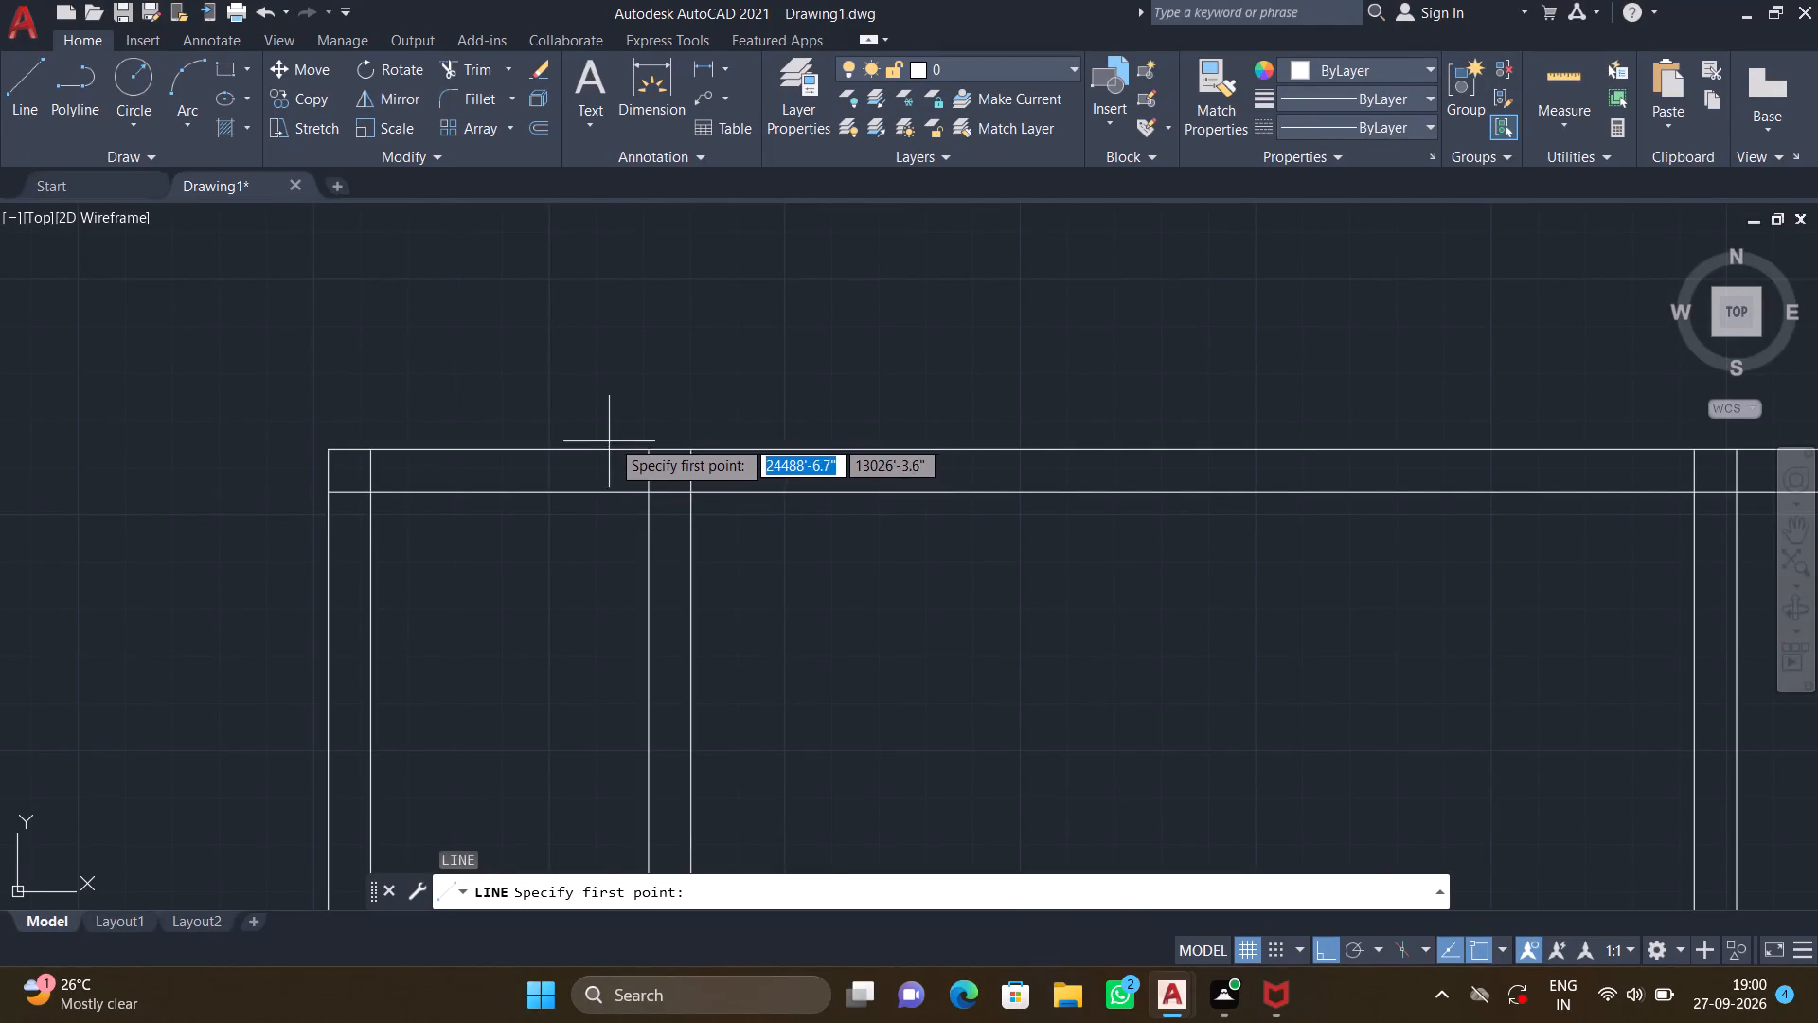
pyautogui.scroll(-2, 780, 417)
pyautogui.moveTo(939, 510); pyautogui.dragTo(894, 402, button='middle')
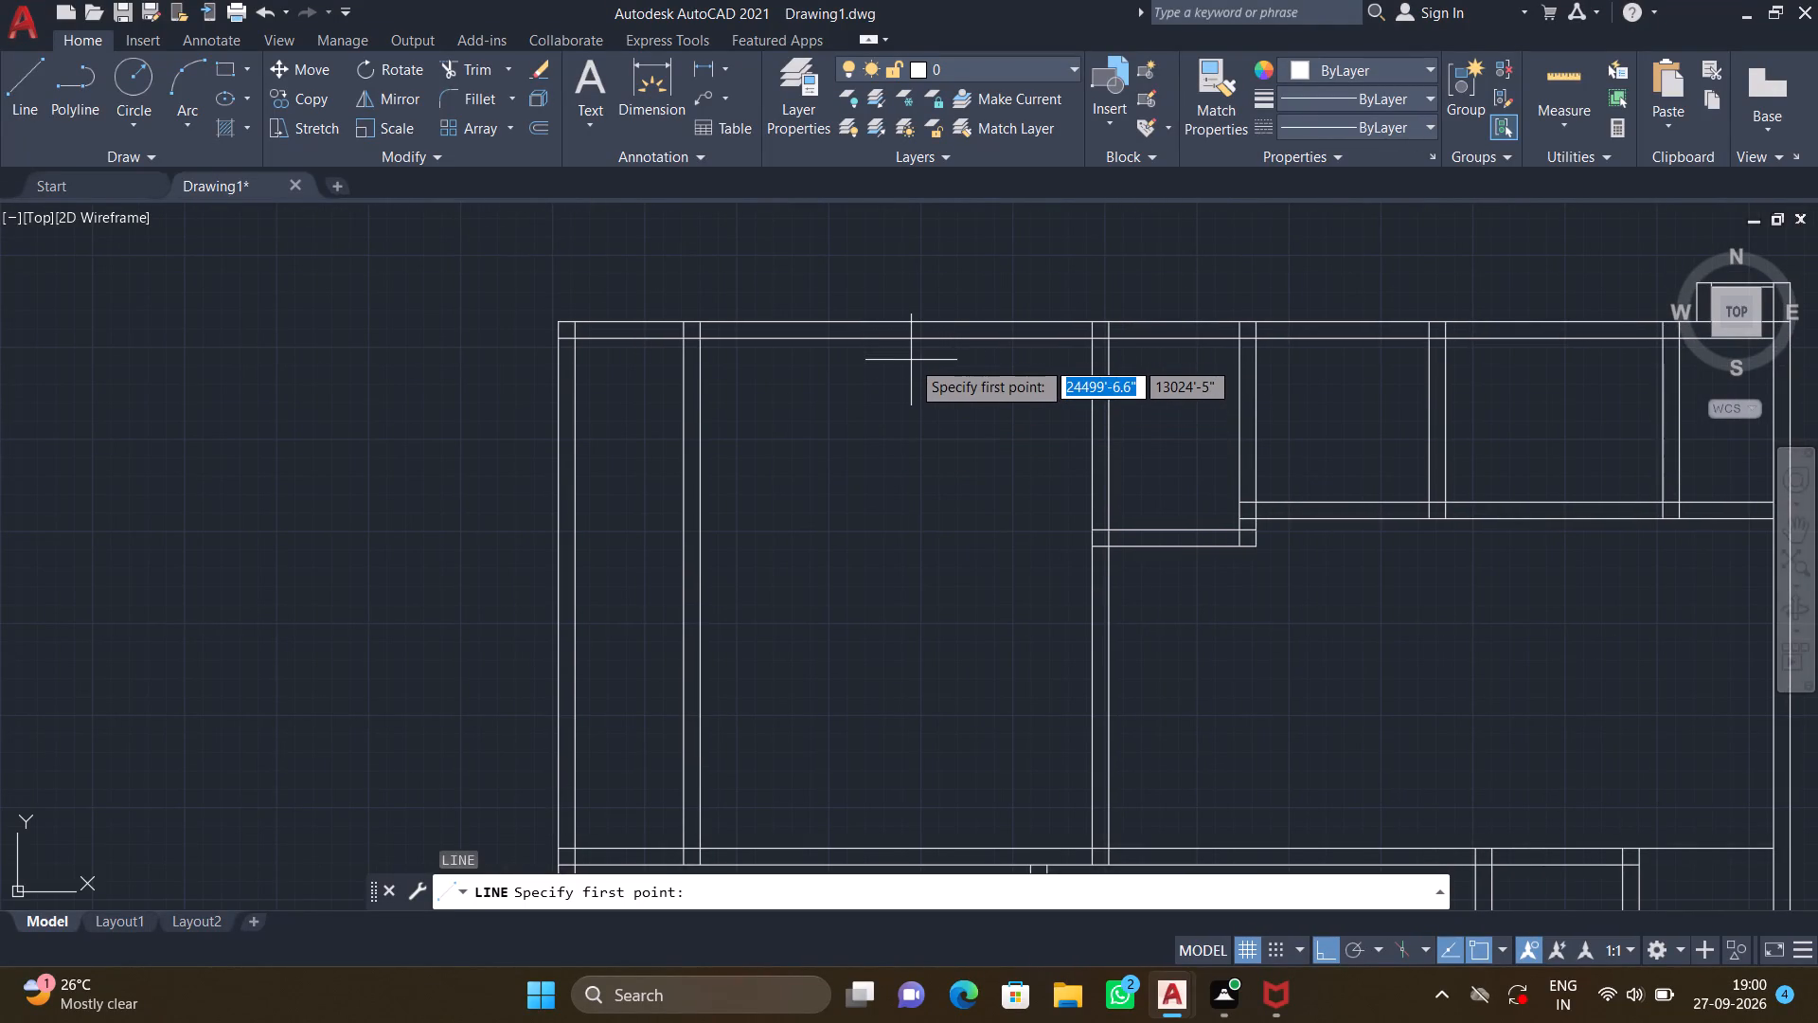
pyautogui.scroll(-1, 893, 485)
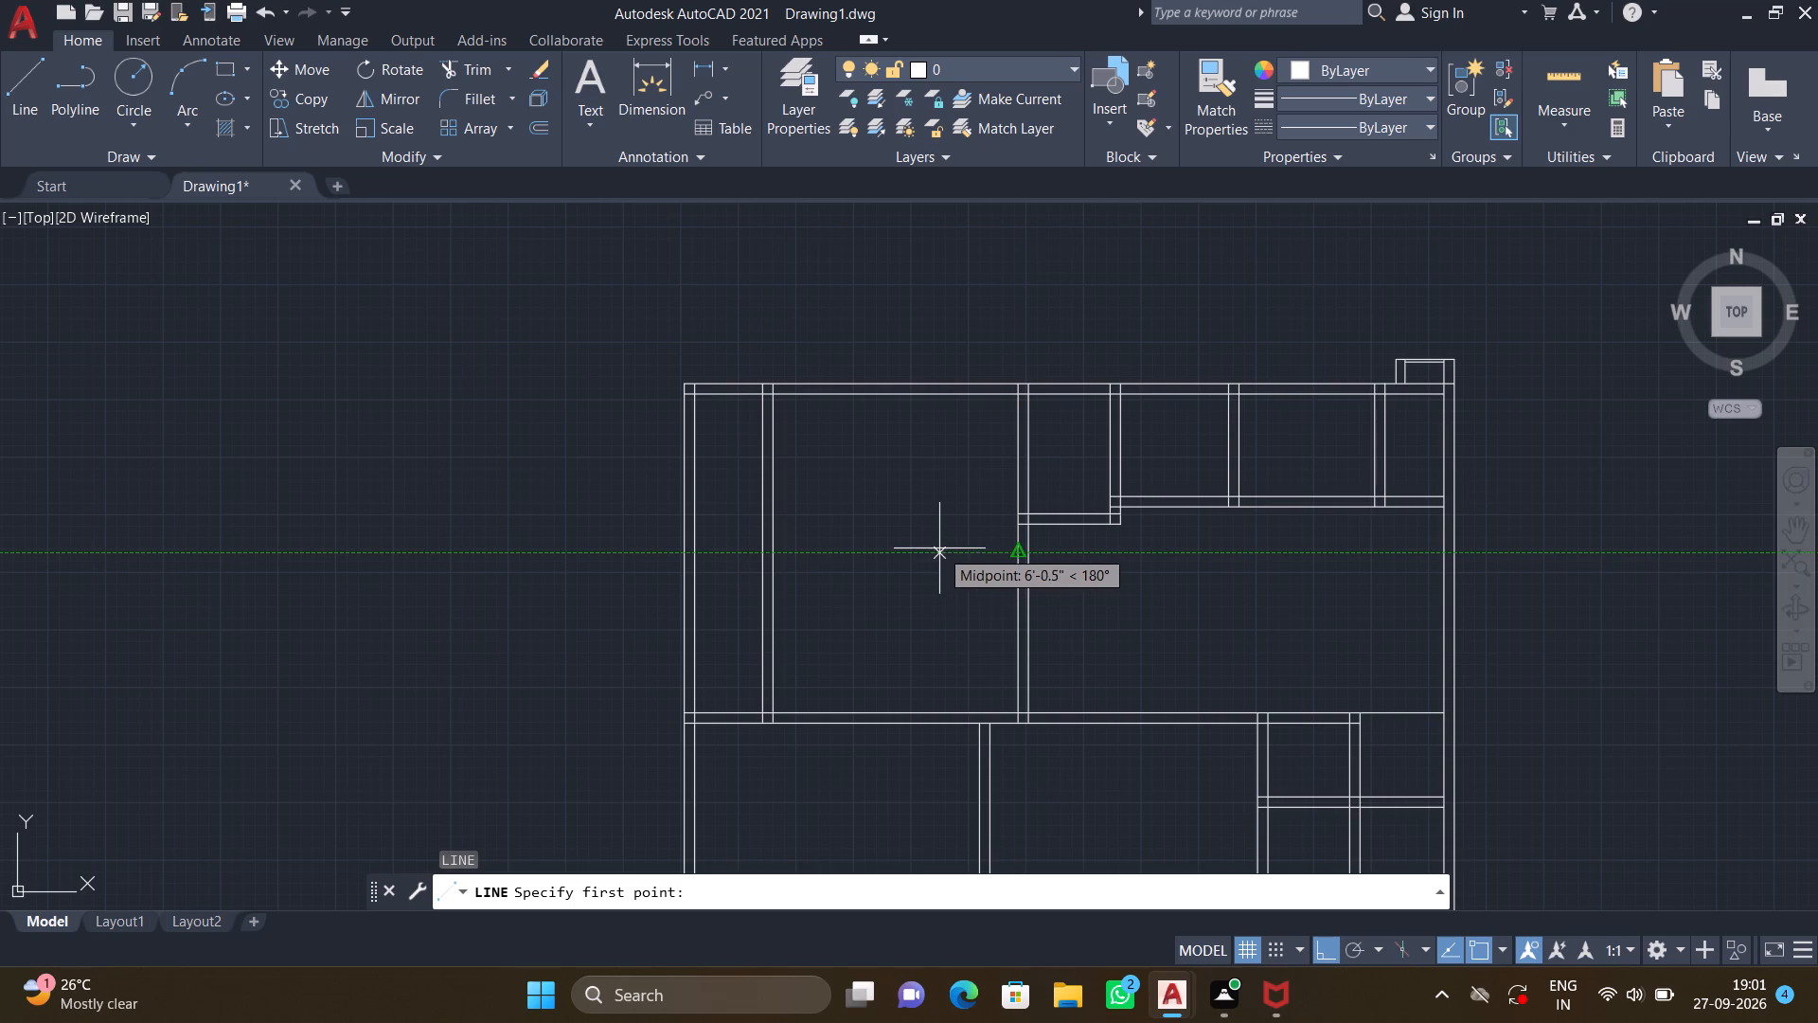
pyautogui.click(1017, 548)
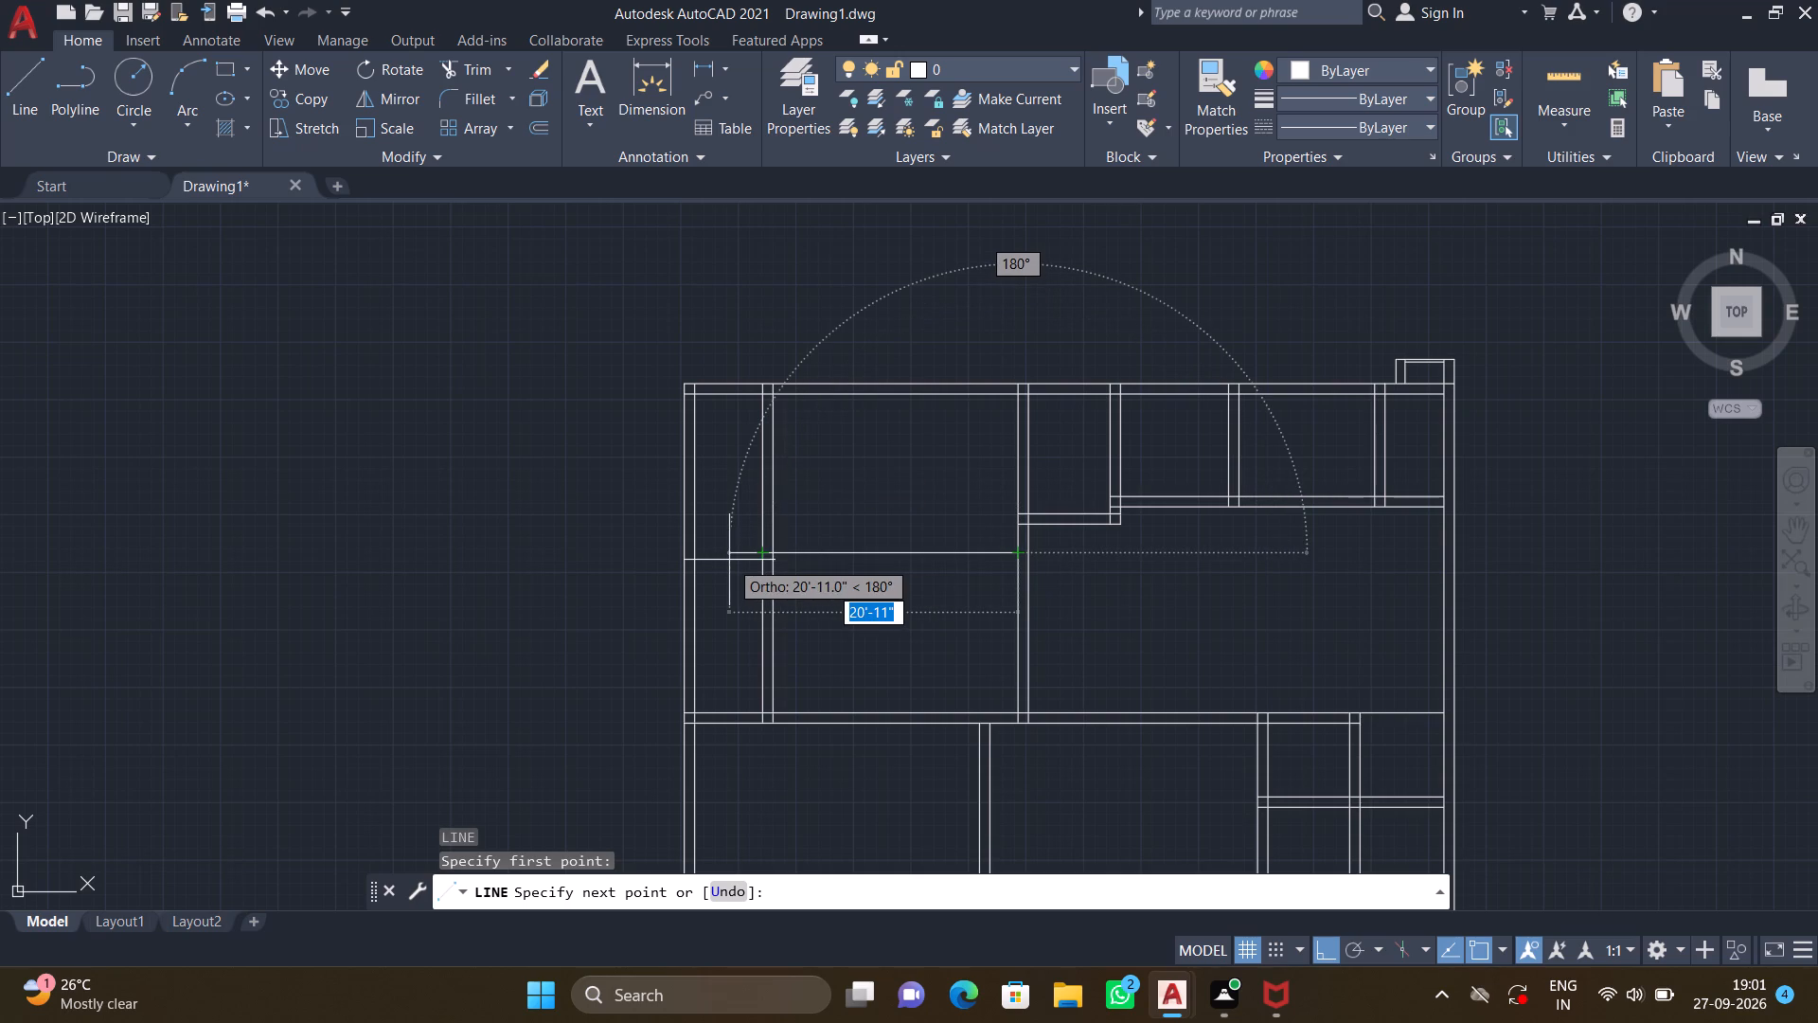
pyautogui.scroll(2, 726, 557)
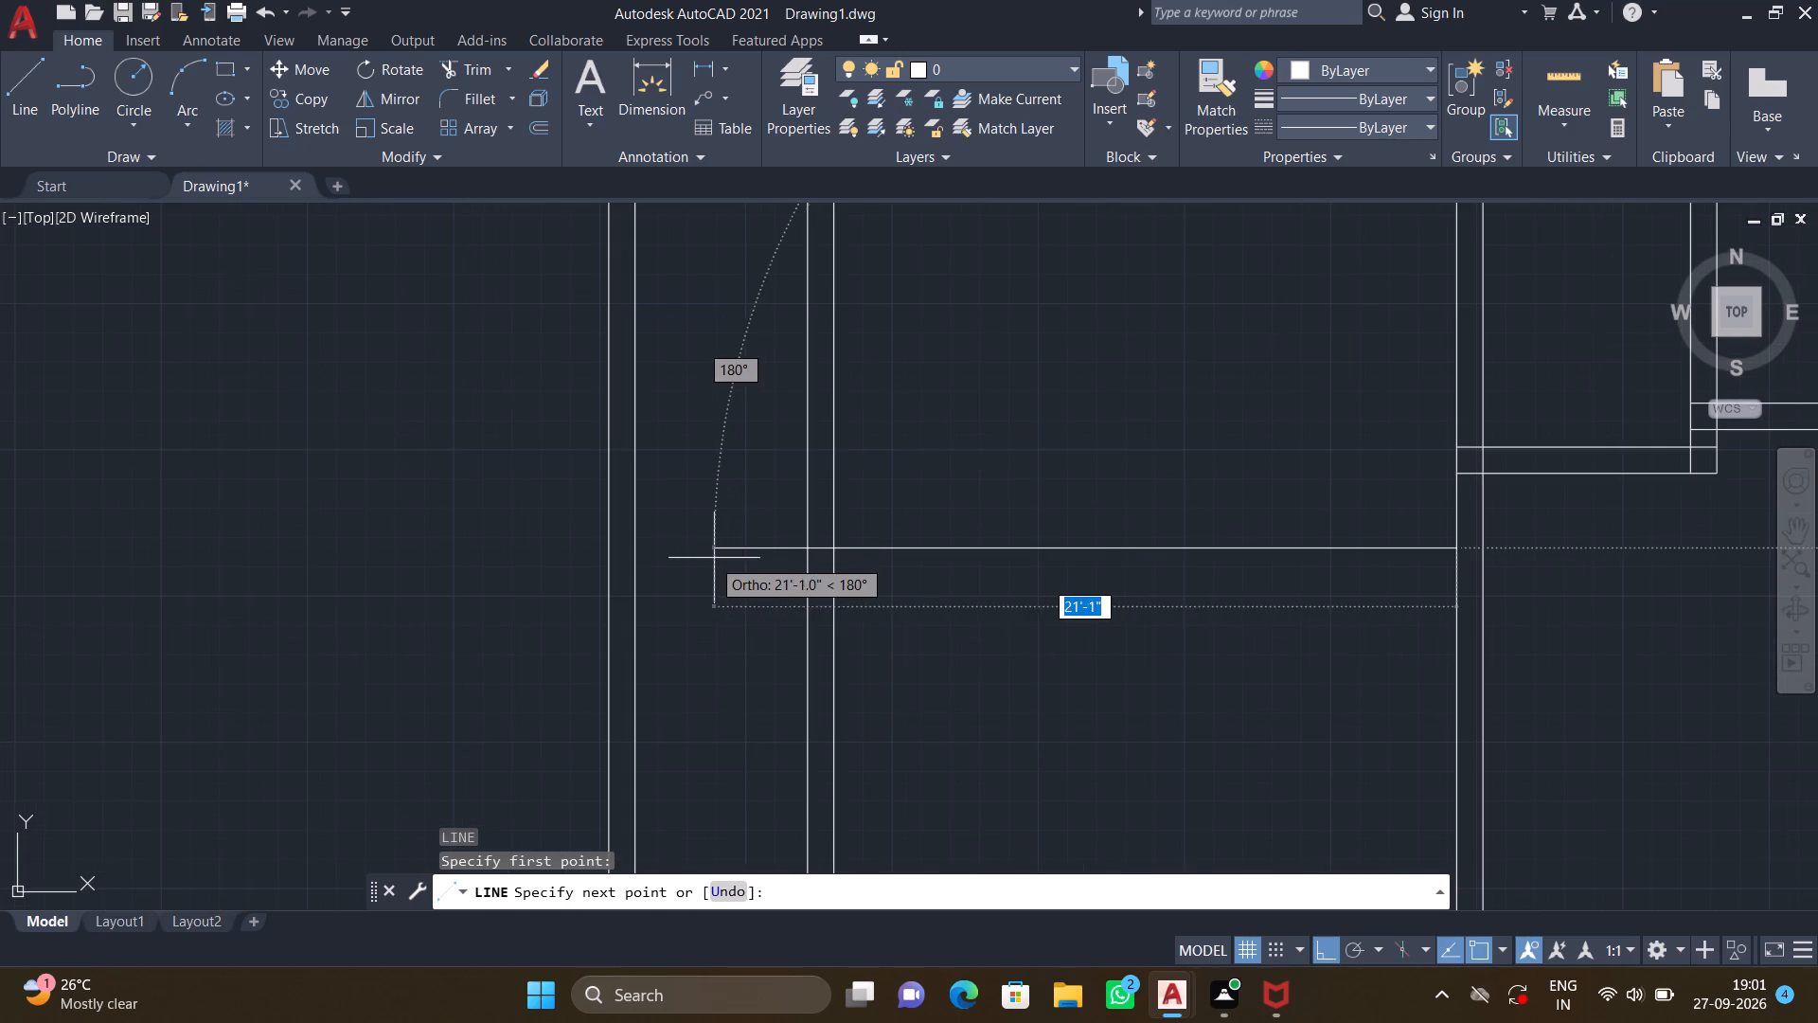
pyautogui.click(610, 544)
pyautogui.press('Return')
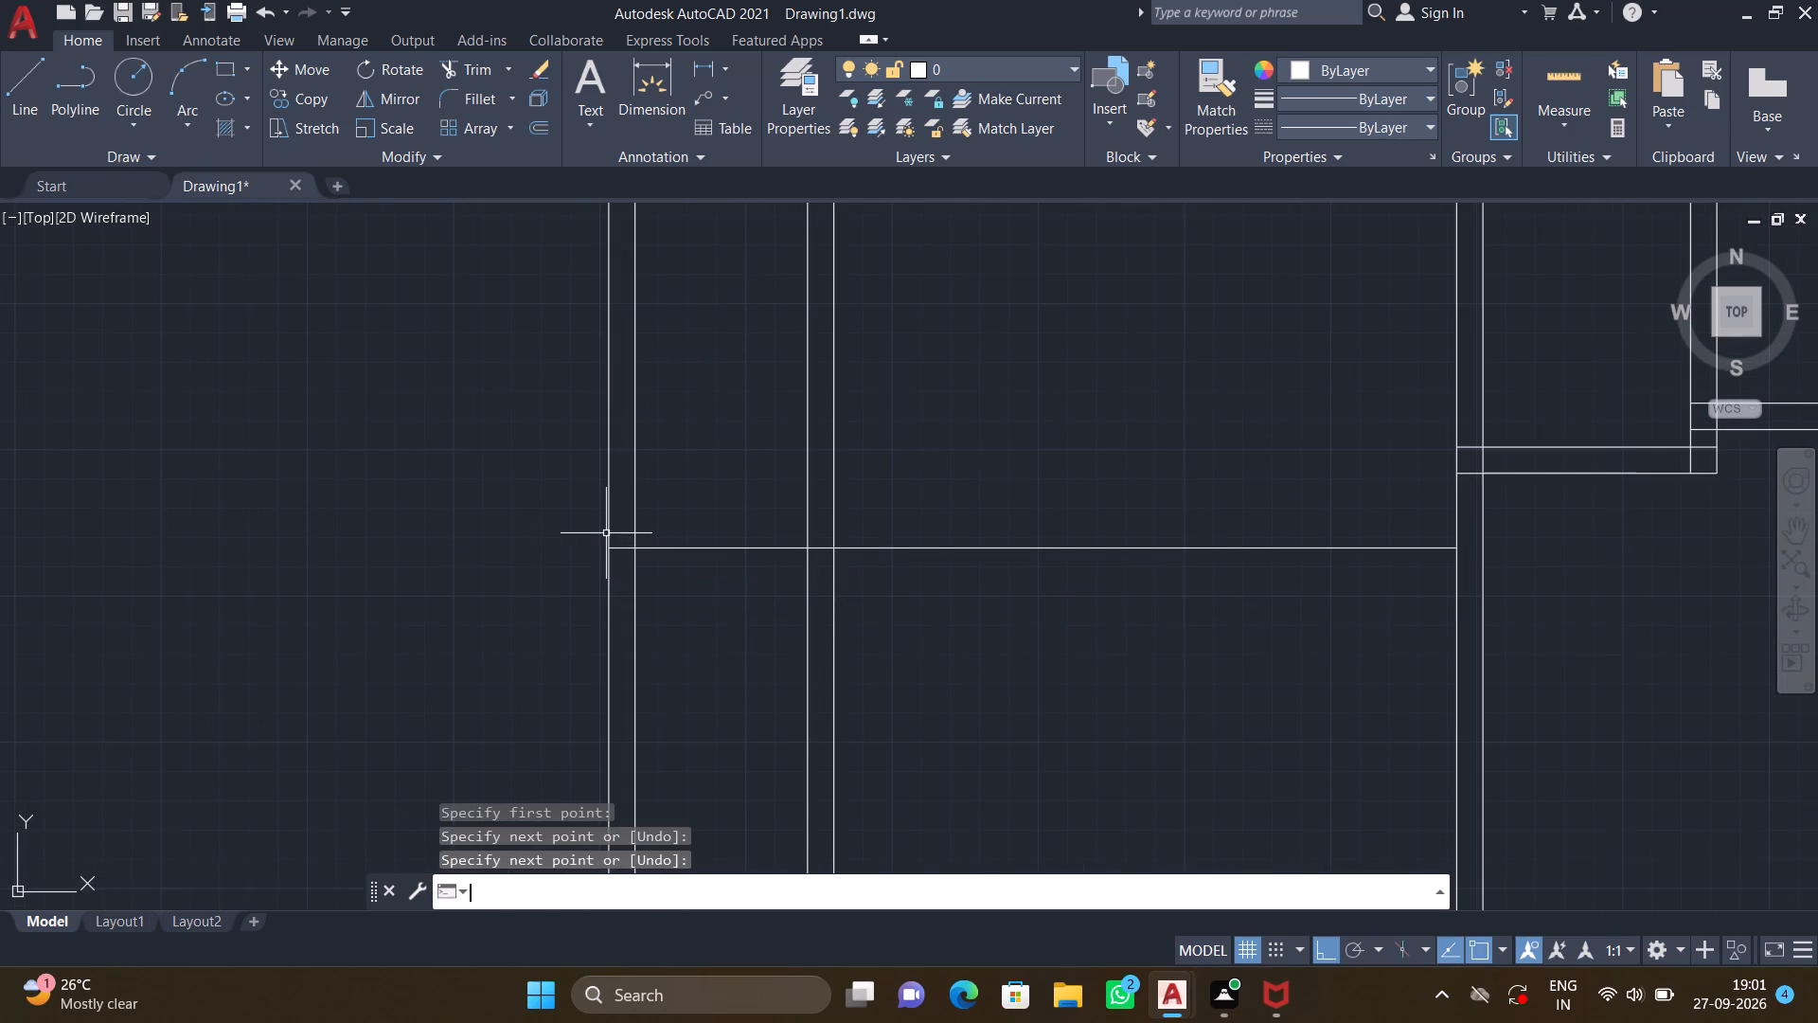
# Offset the new horizontal line 9" to the south to form a double-line wall.
pyautogui.scroll(-2, 1187, 571)
pyautogui.press('o')
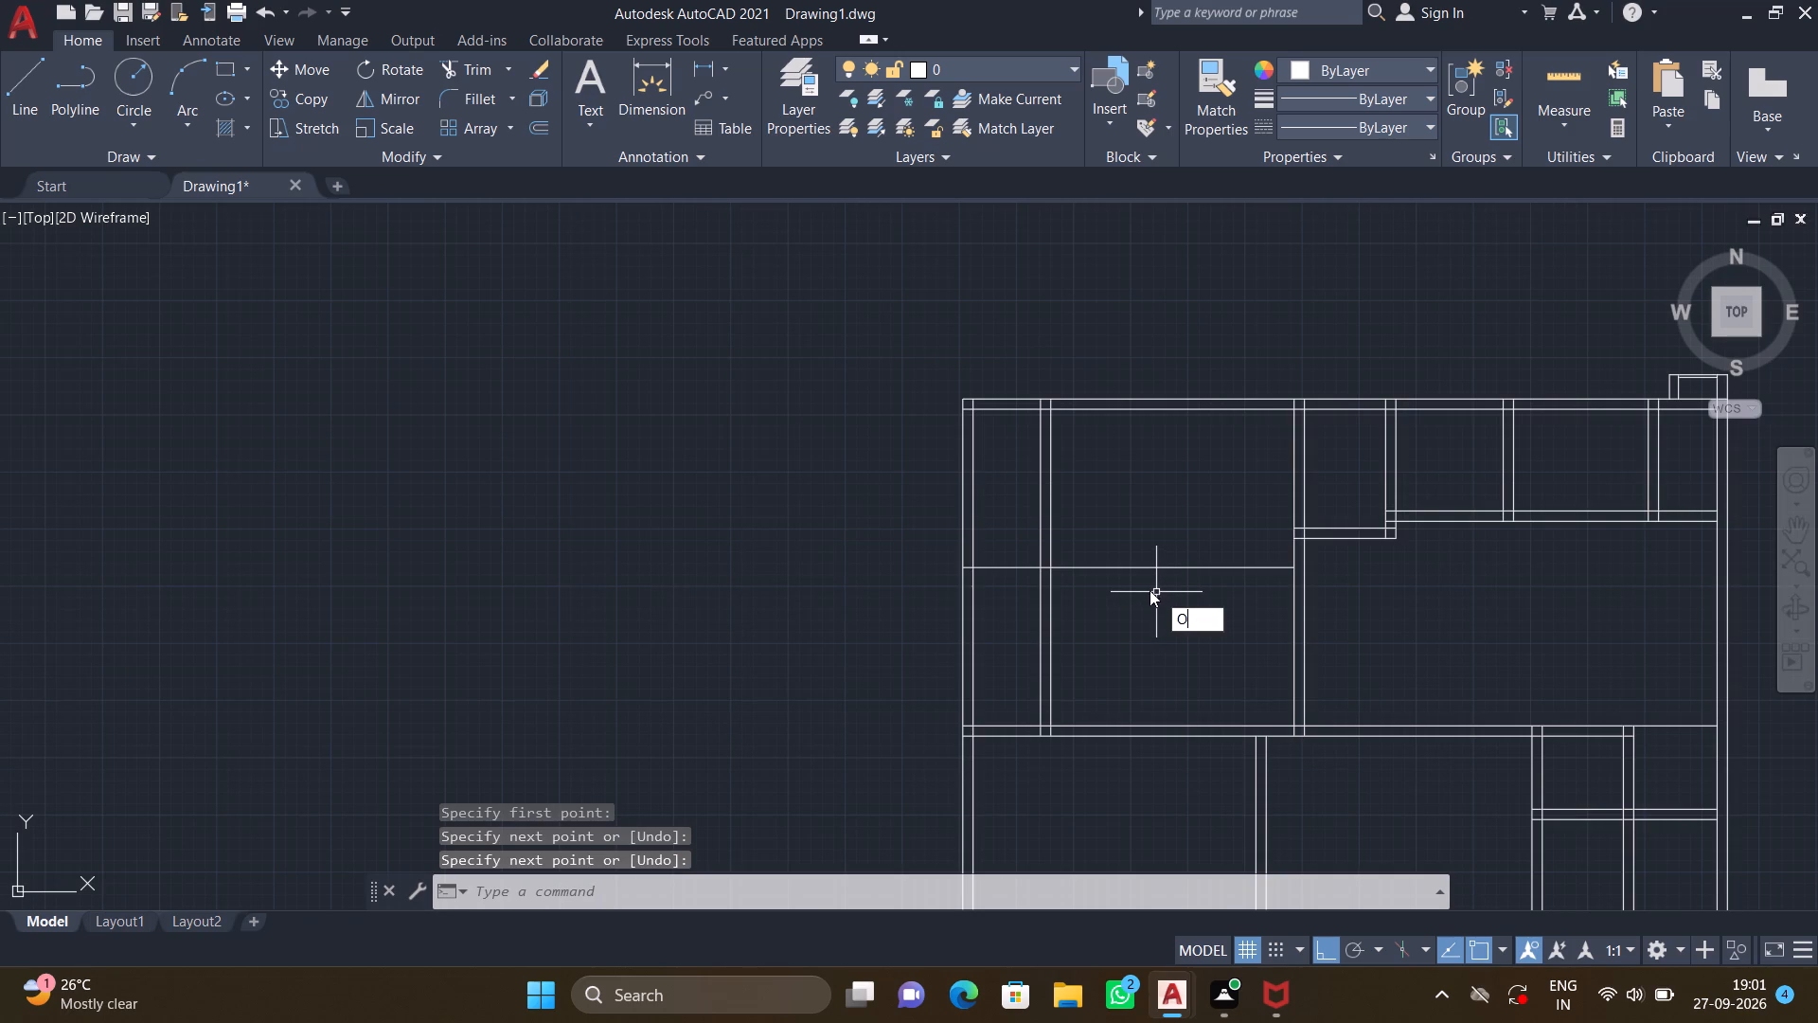
pyautogui.press('Return')
pyautogui.press('9')
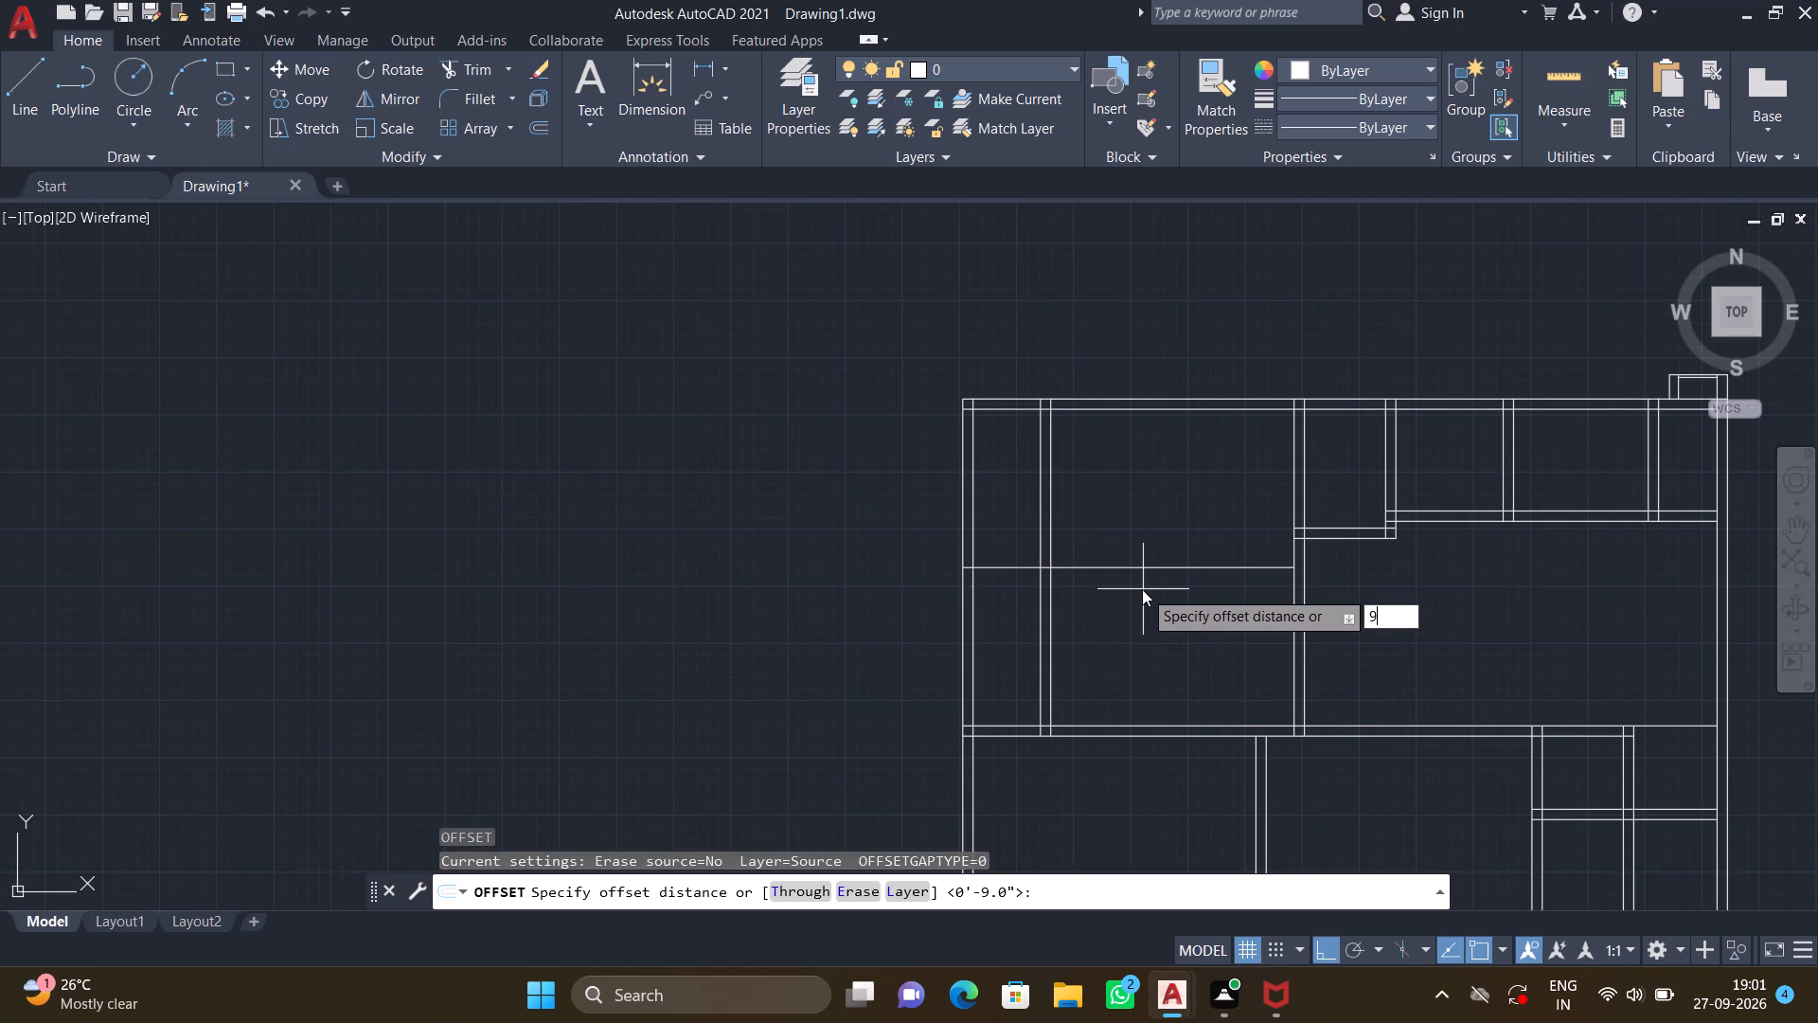
pyautogui.hotkey('shift', '"')
pyautogui.press('Return')
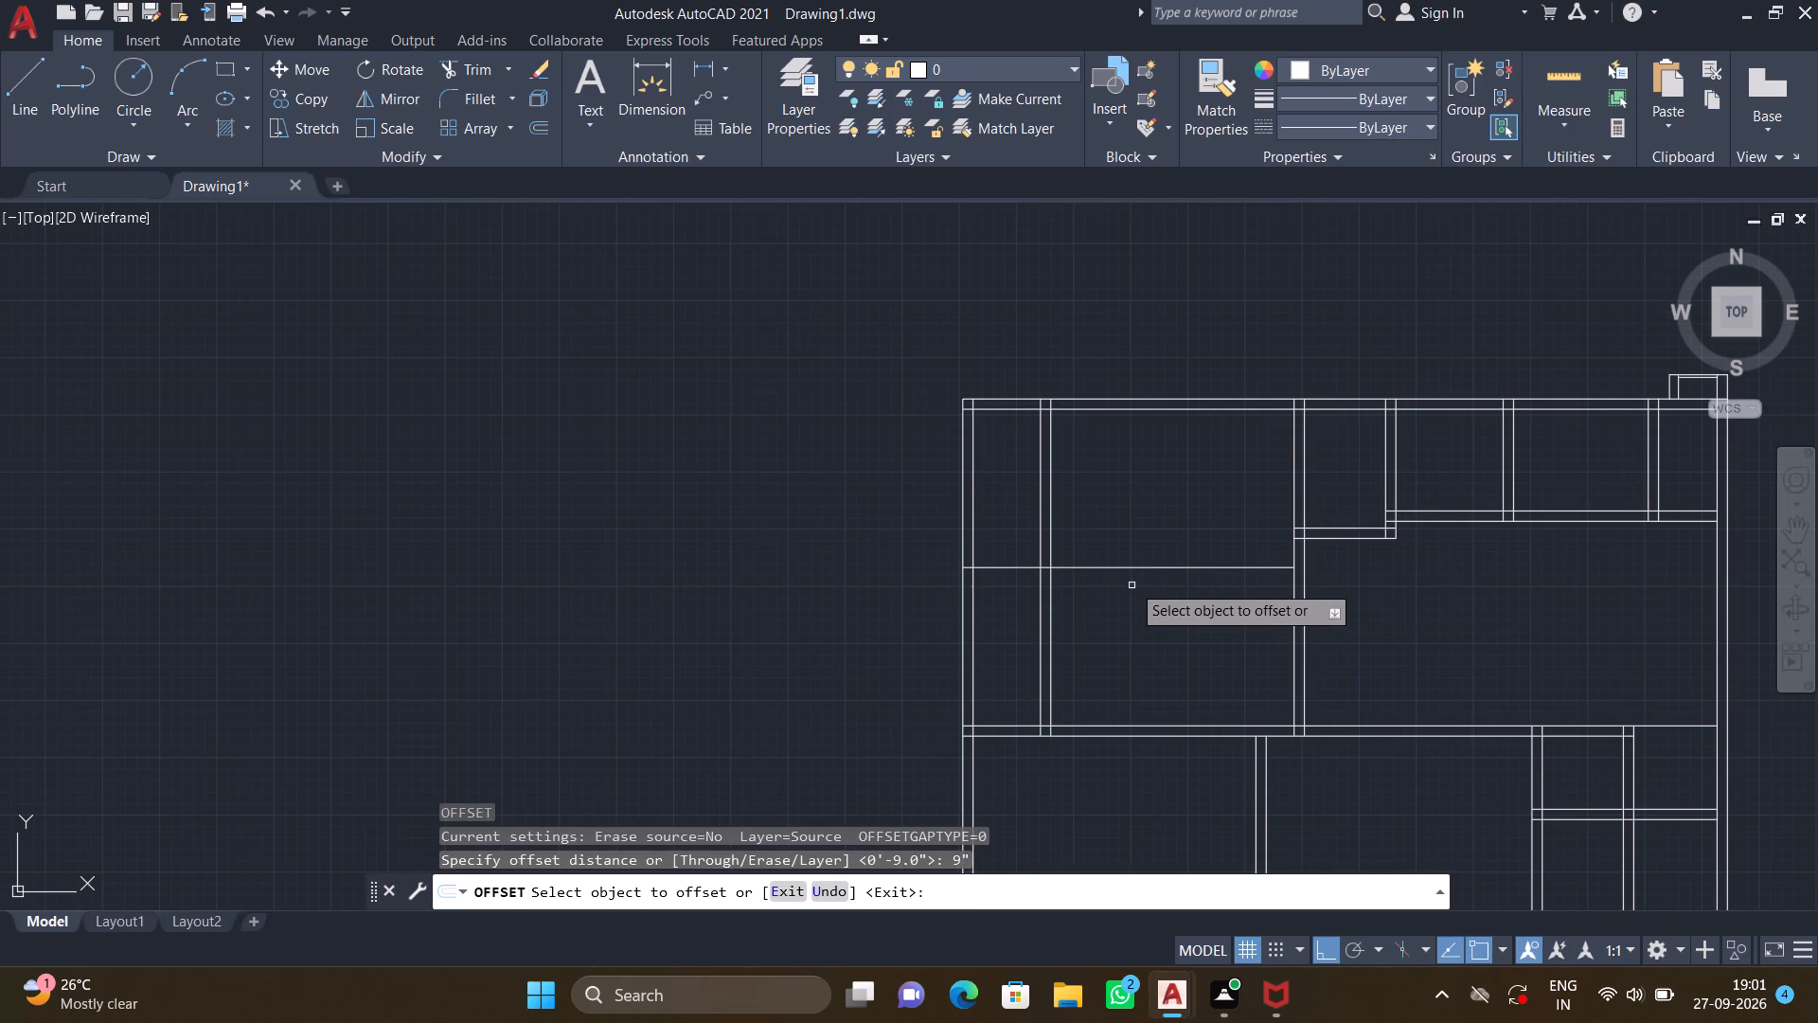
pyautogui.click(1133, 564)
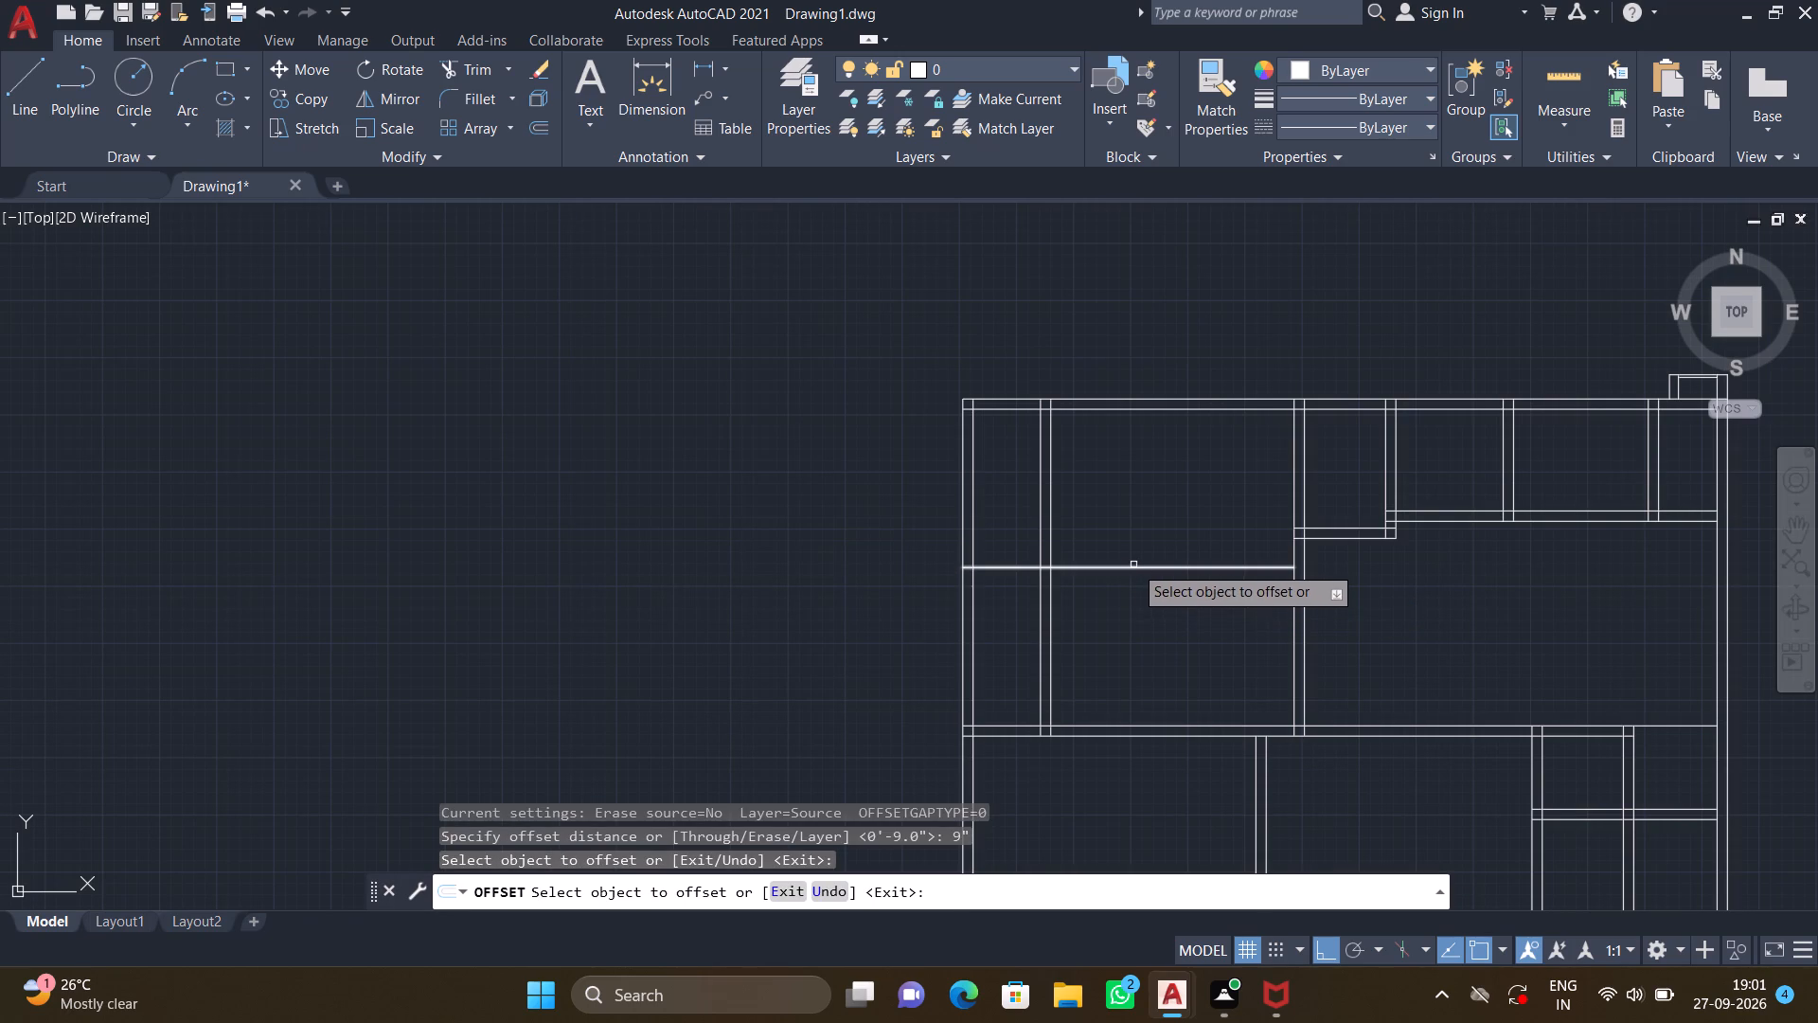
pyautogui.click(1133, 565)
pyautogui.click(1140, 584)
pyautogui.press('Return')
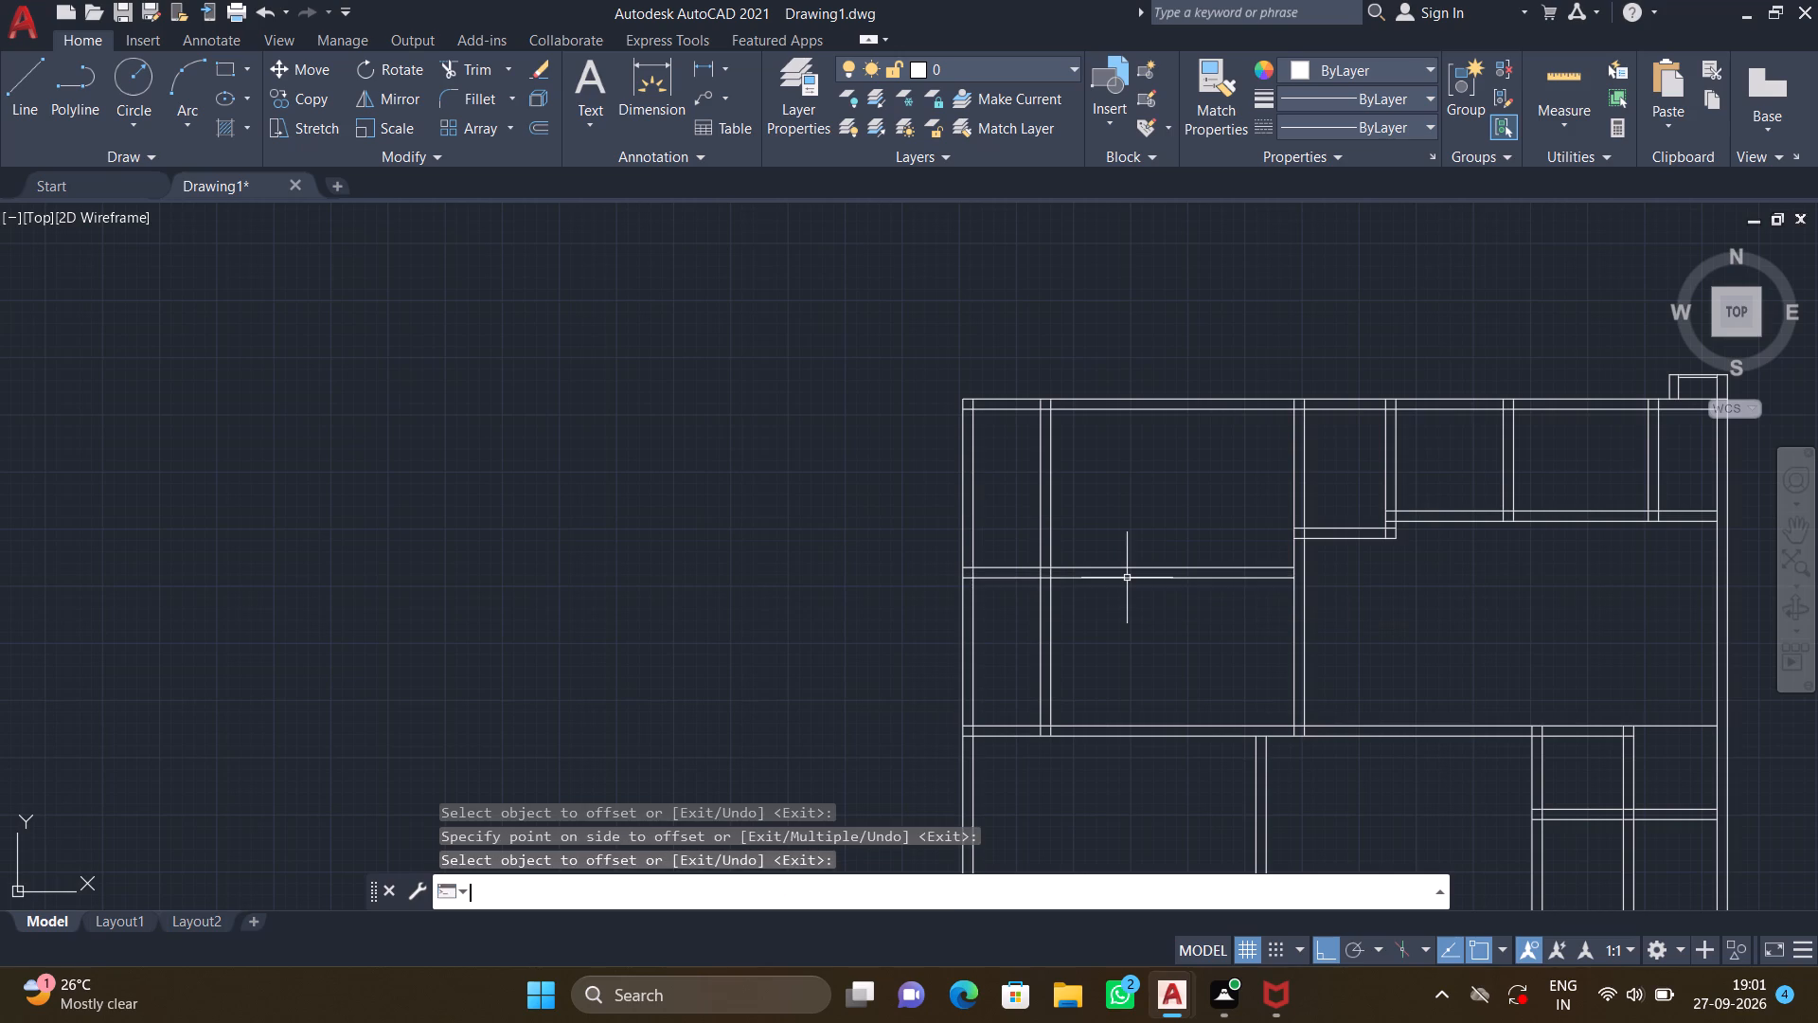
# Trim the new wall's lower line east of the inner vertical wall near the west side.
pyautogui.scroll(-1, 1150, 644)
pyautogui.moveTo(1139, 642); pyautogui.dragTo(957, 591, button='middle')
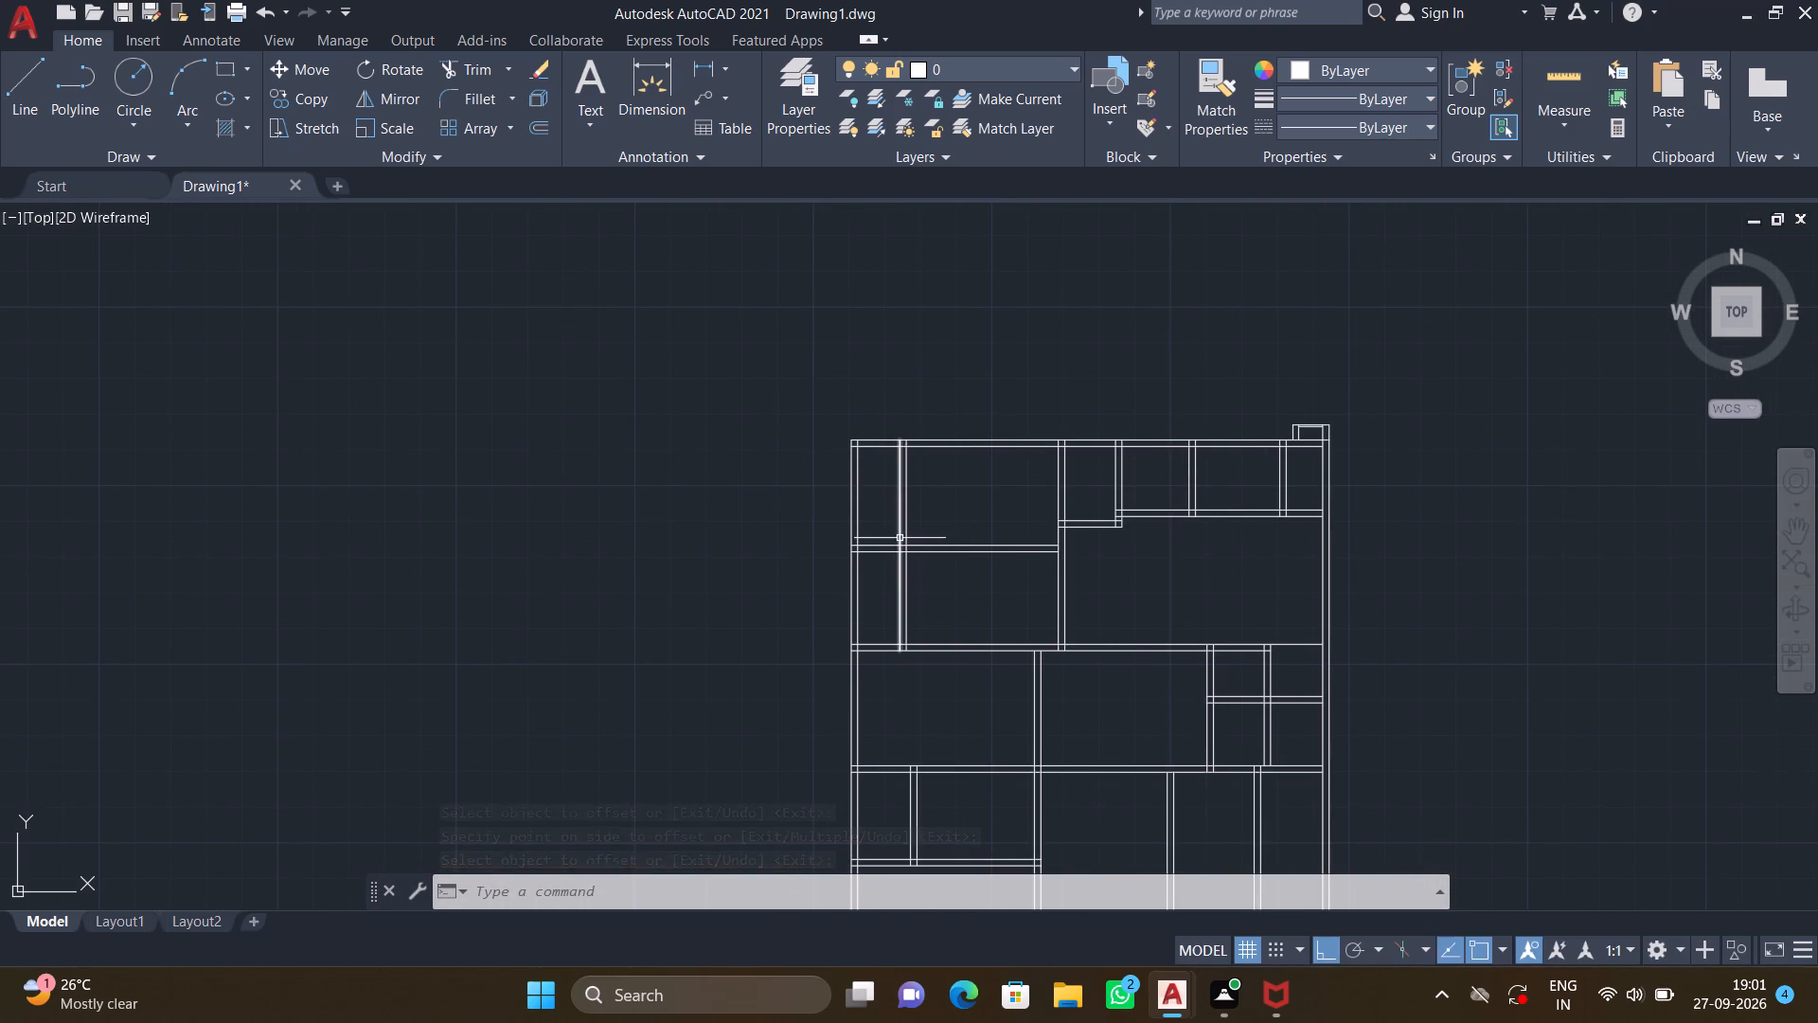
pyautogui.scroll(3, 899, 538)
pyautogui.moveTo(1011, 619); pyautogui.dragTo(996, 500, button='middle')
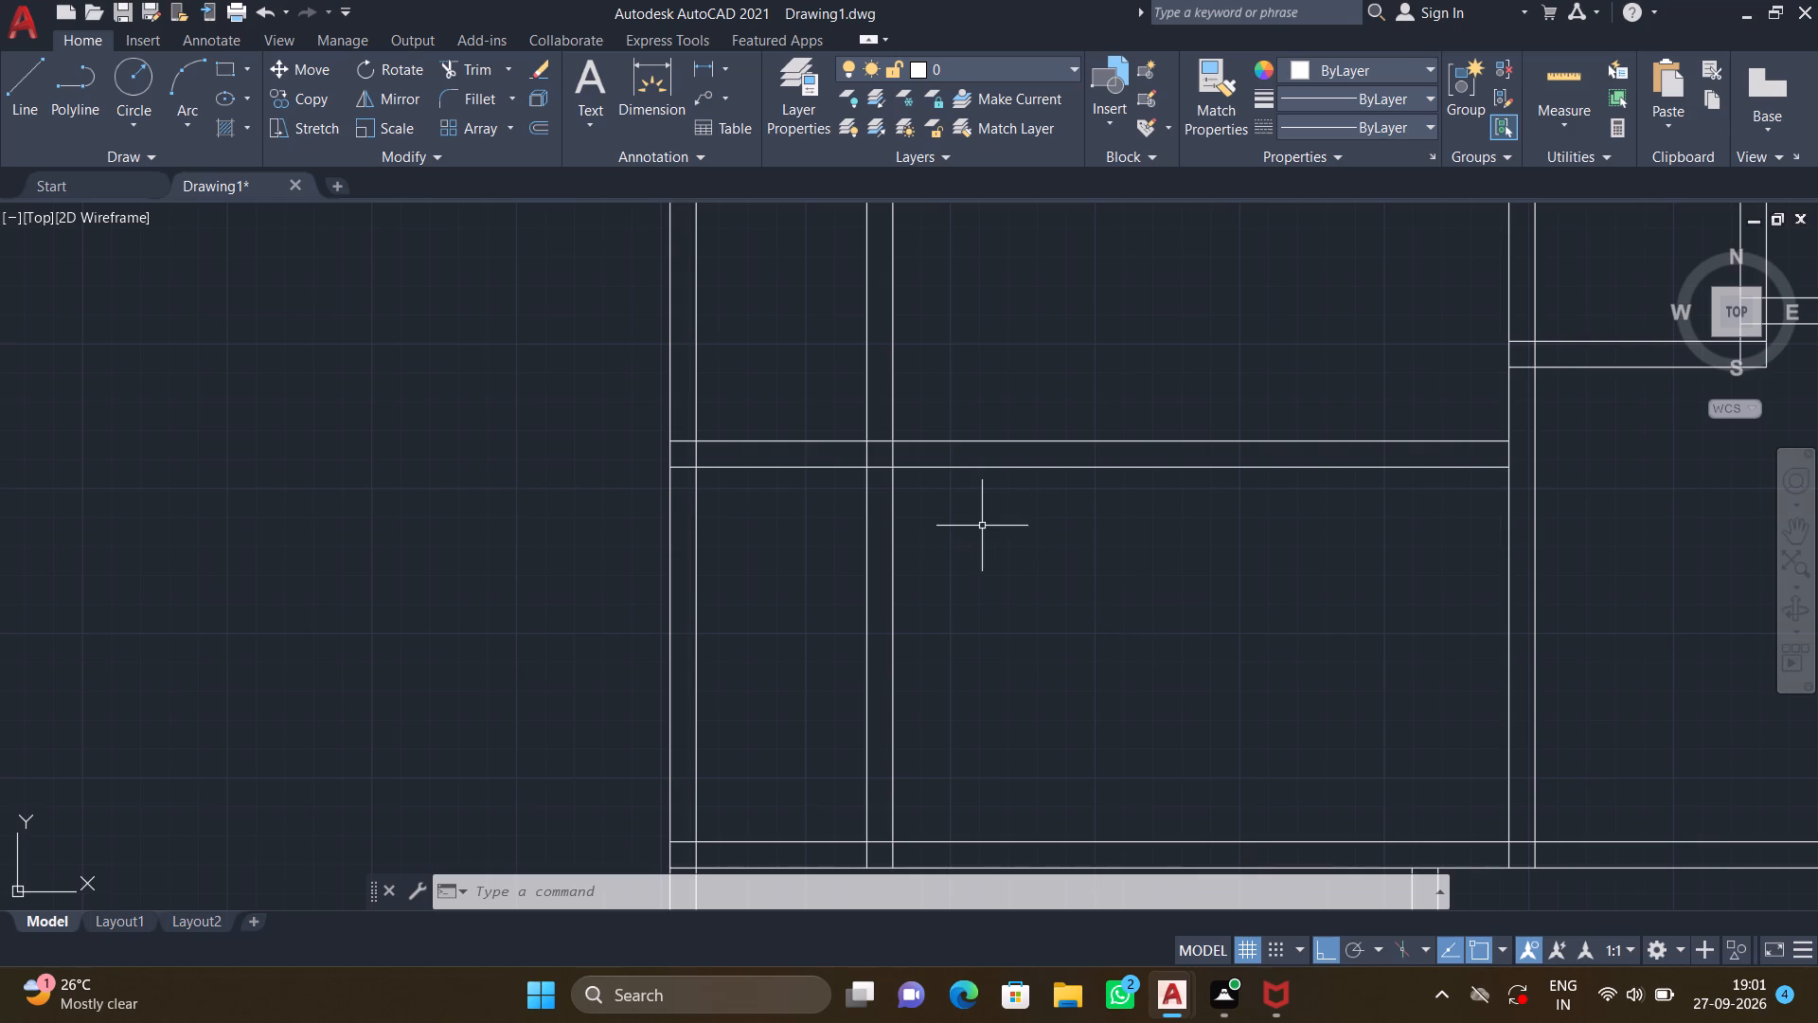
pyautogui.write('TR')
pyautogui.press('Return')
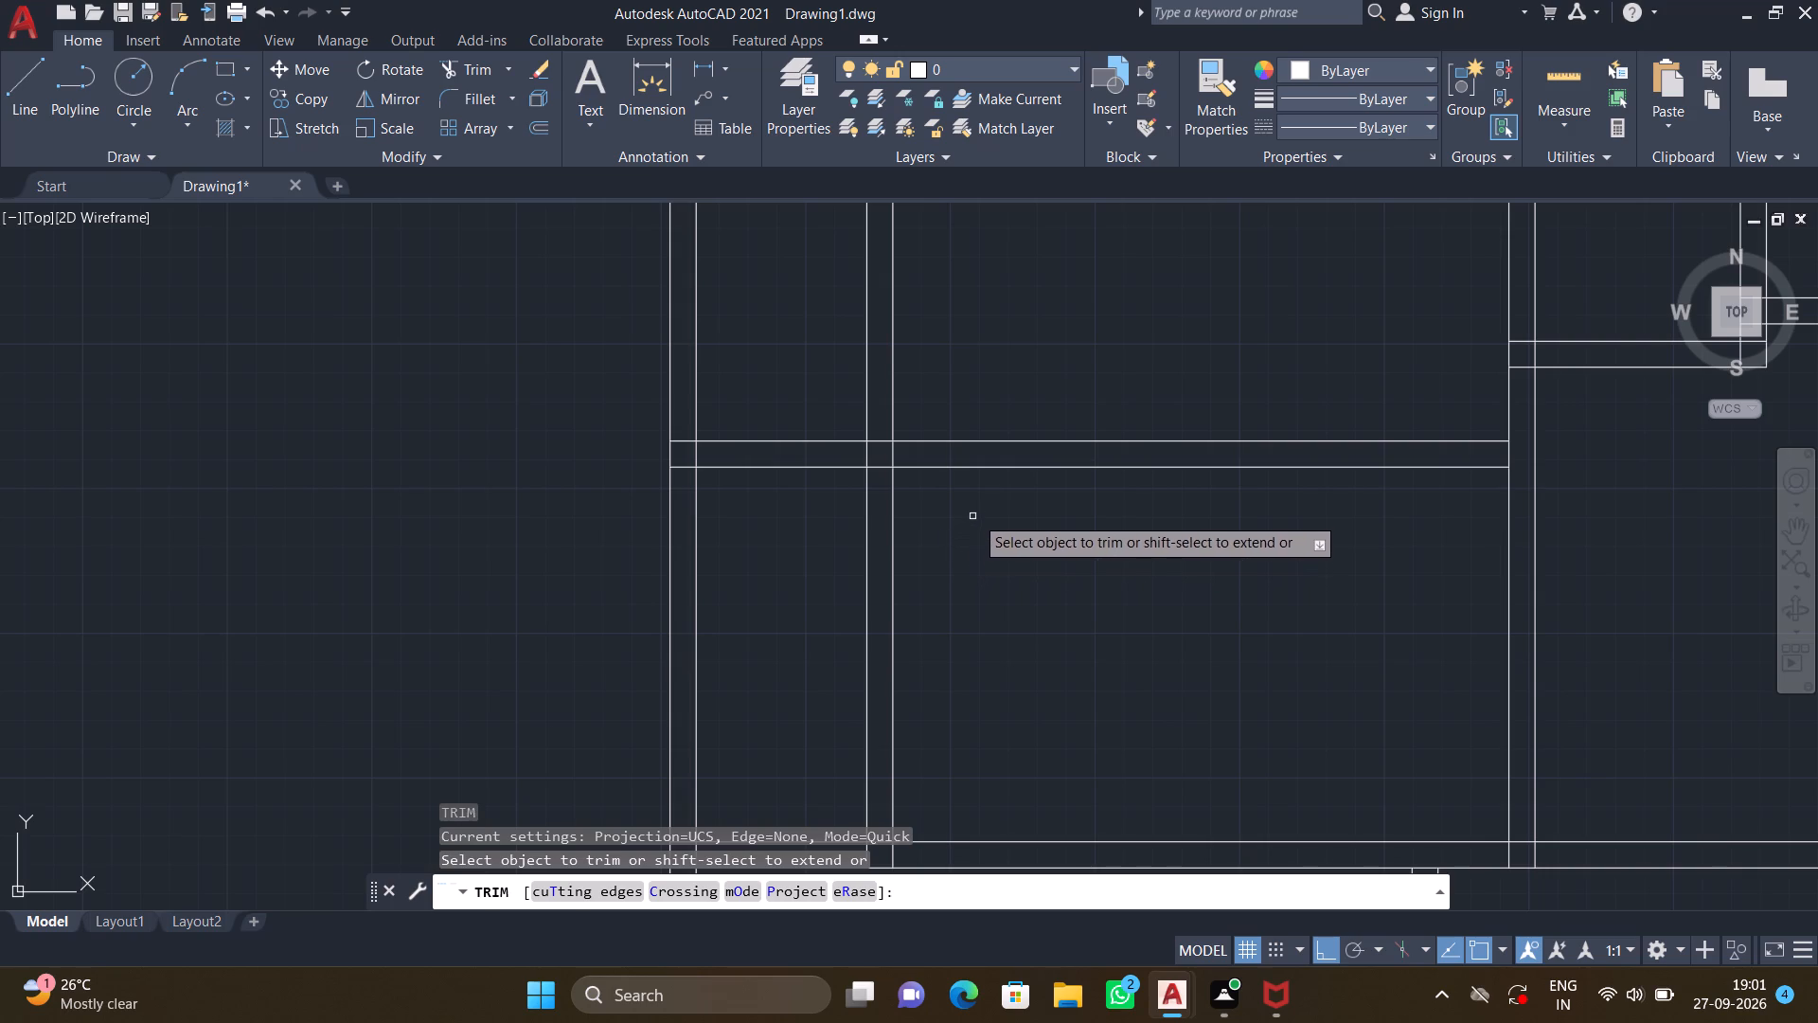
pyautogui.click(985, 503)
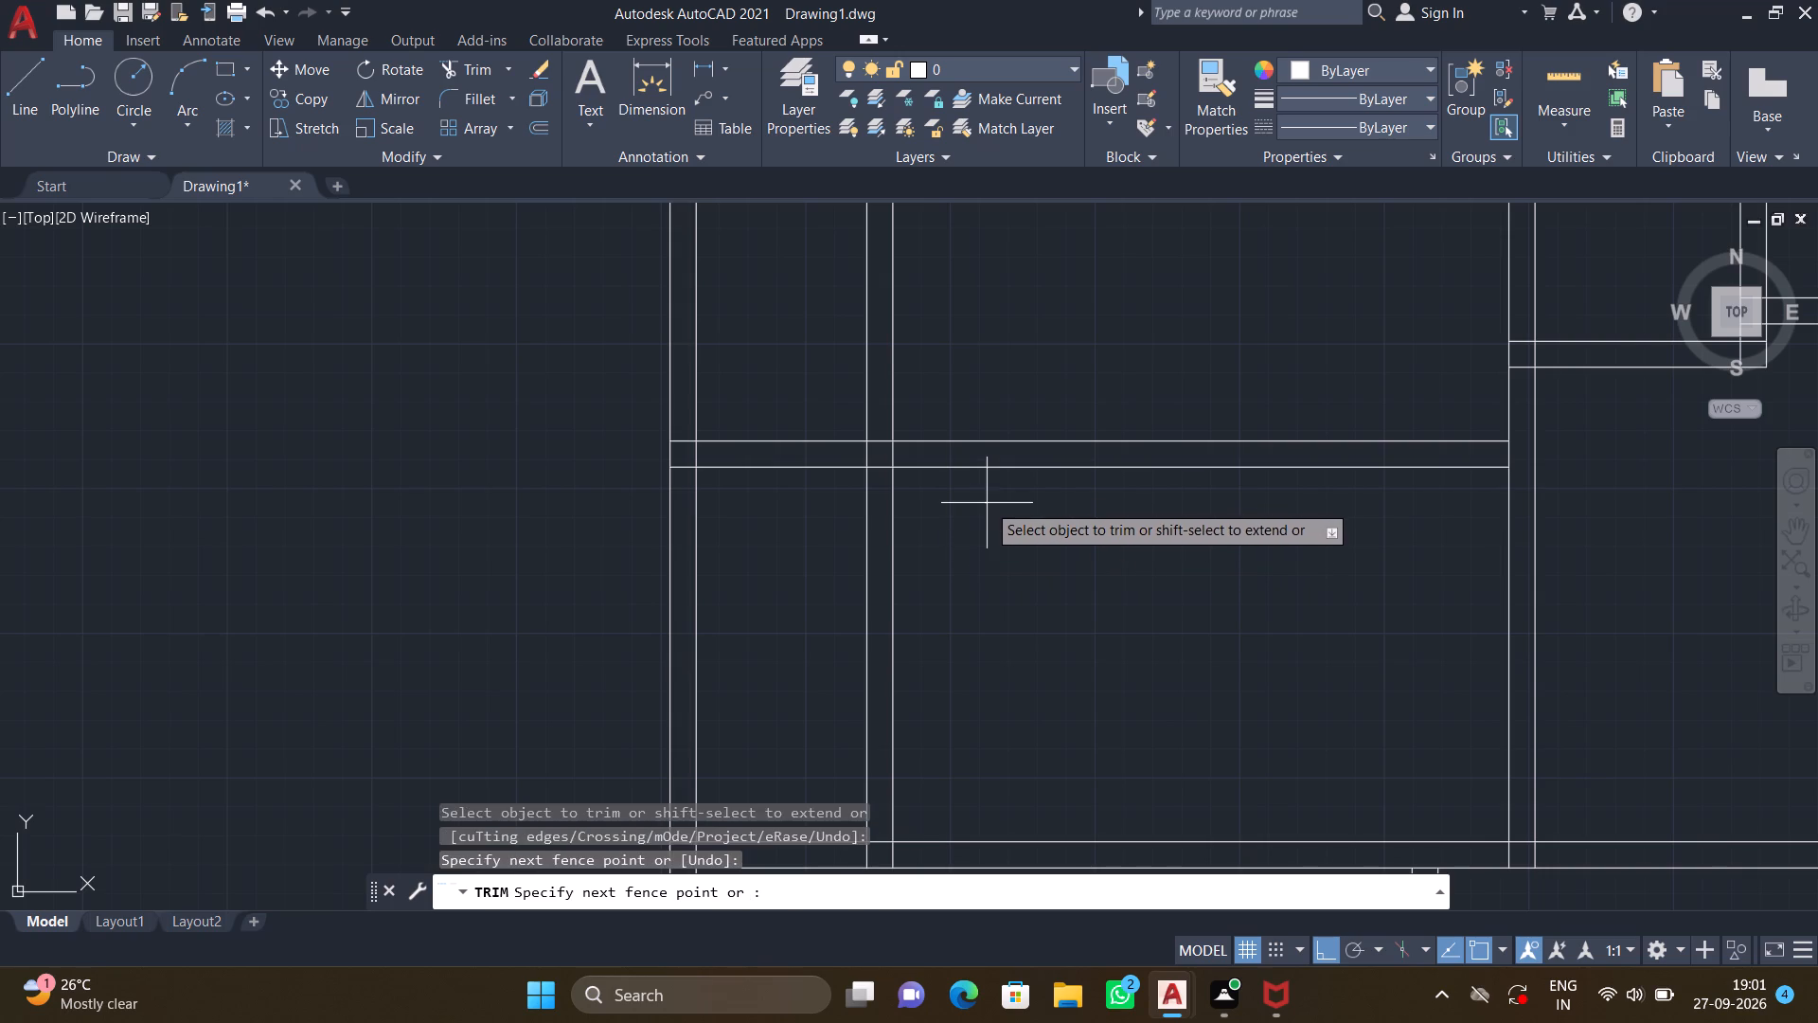
pyautogui.click(969, 457)
# Trim both lines of the northwest room's east wall below the new horizontal line, including the leftover pieces inside the long horizontal wall.
pyautogui.scroll(-3, 1034, 617)
pyautogui.moveTo(1041, 619); pyautogui.dragTo(930, 497, button='middle')
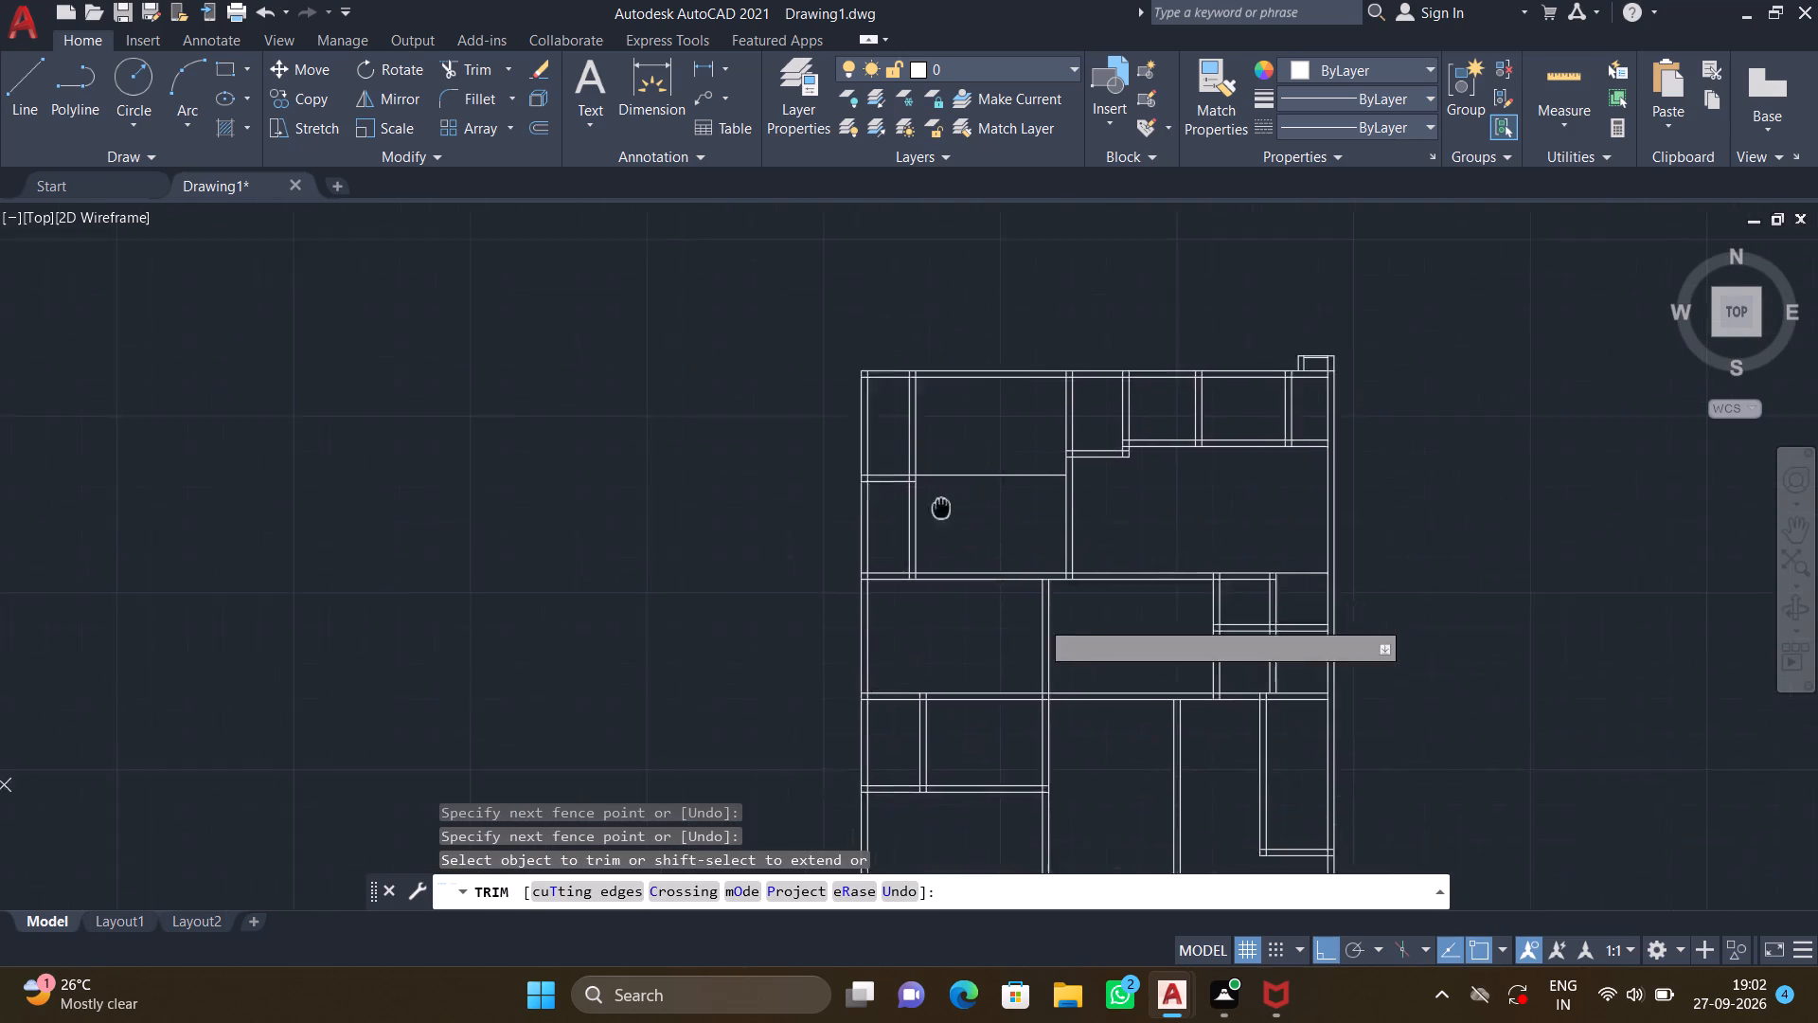
pyautogui.moveTo(930, 497); pyautogui.dragTo(842, 441, button='middle')
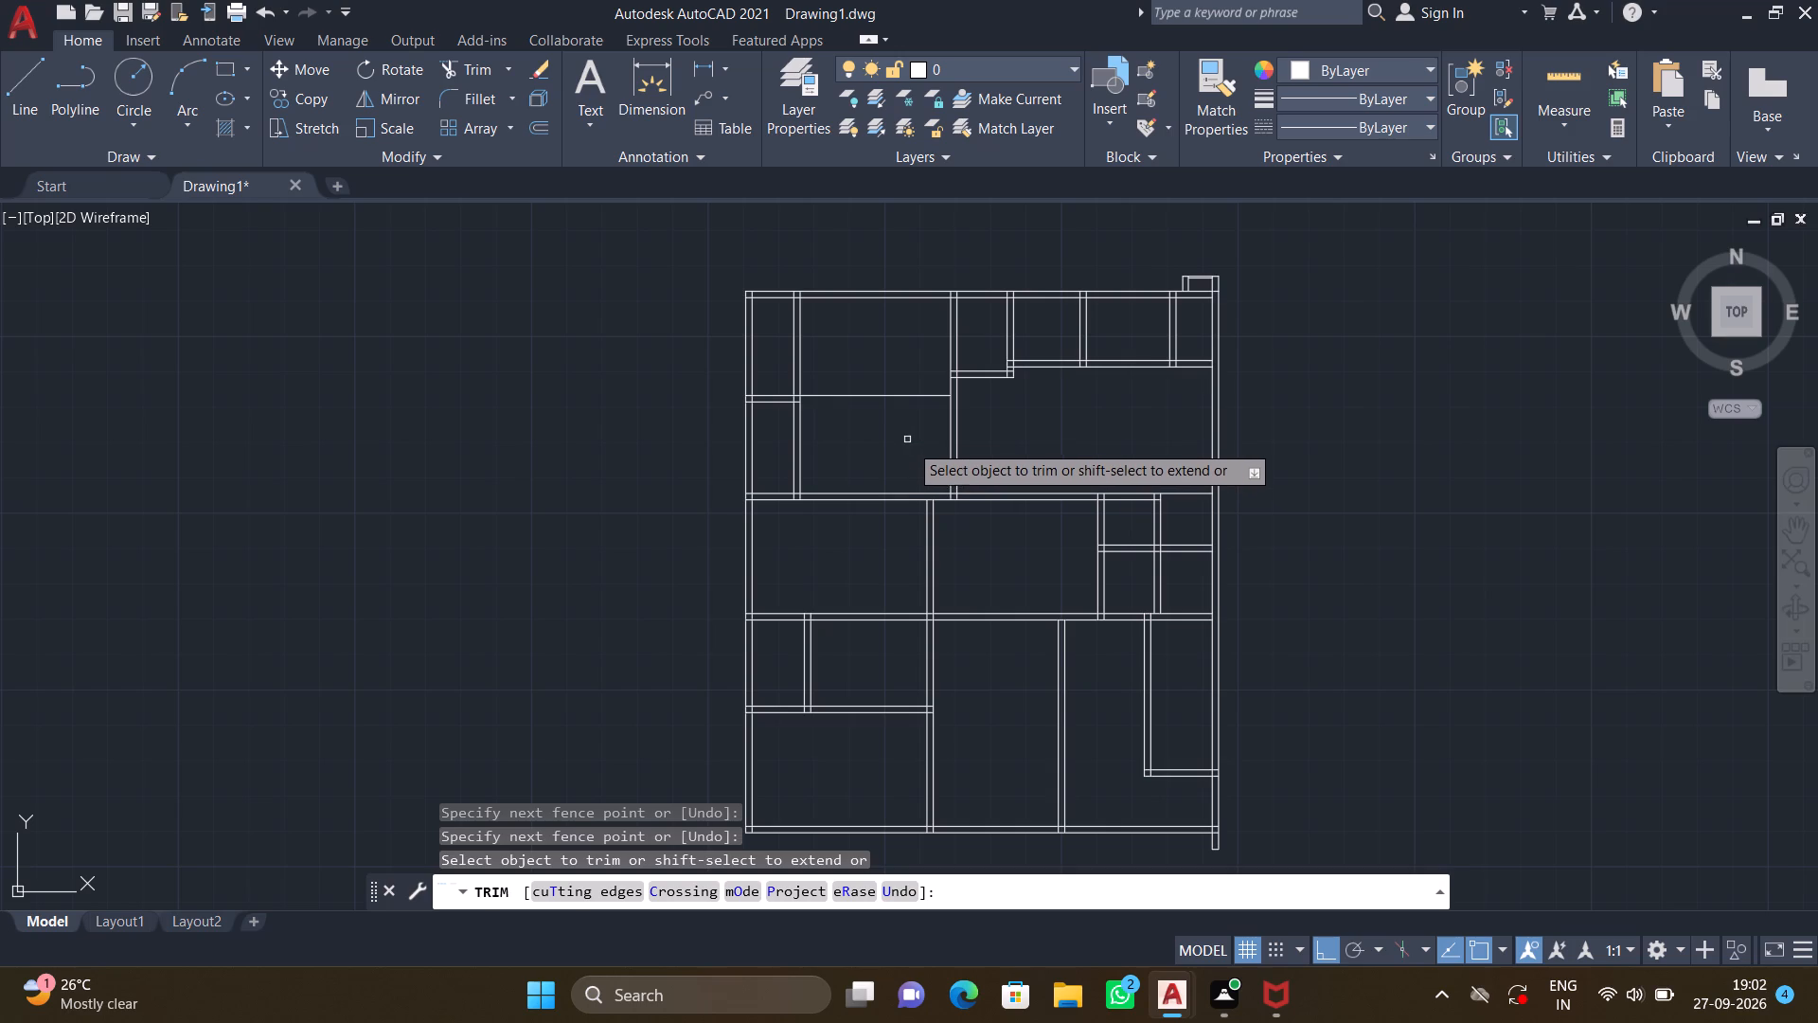
pyautogui.click(912, 446)
pyautogui.click(985, 457)
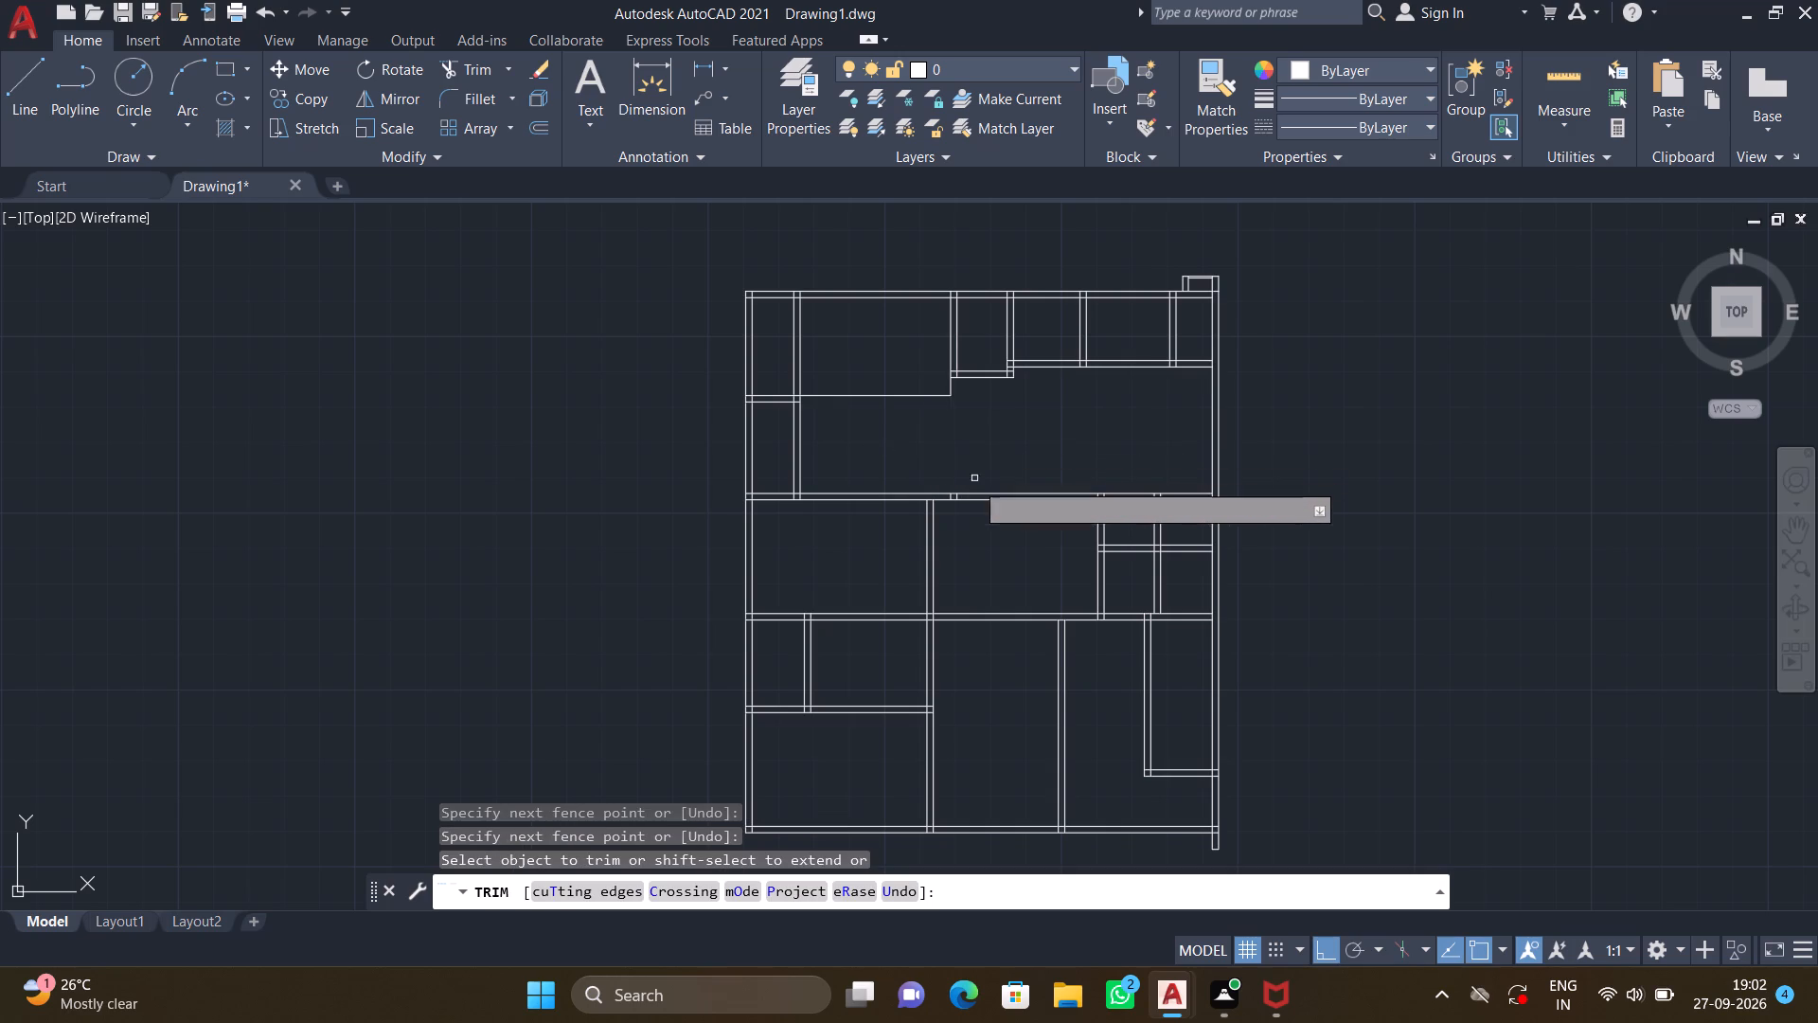
pyautogui.scroll(4, 959, 505)
pyautogui.click(865, 441)
pyautogui.click(946, 440)
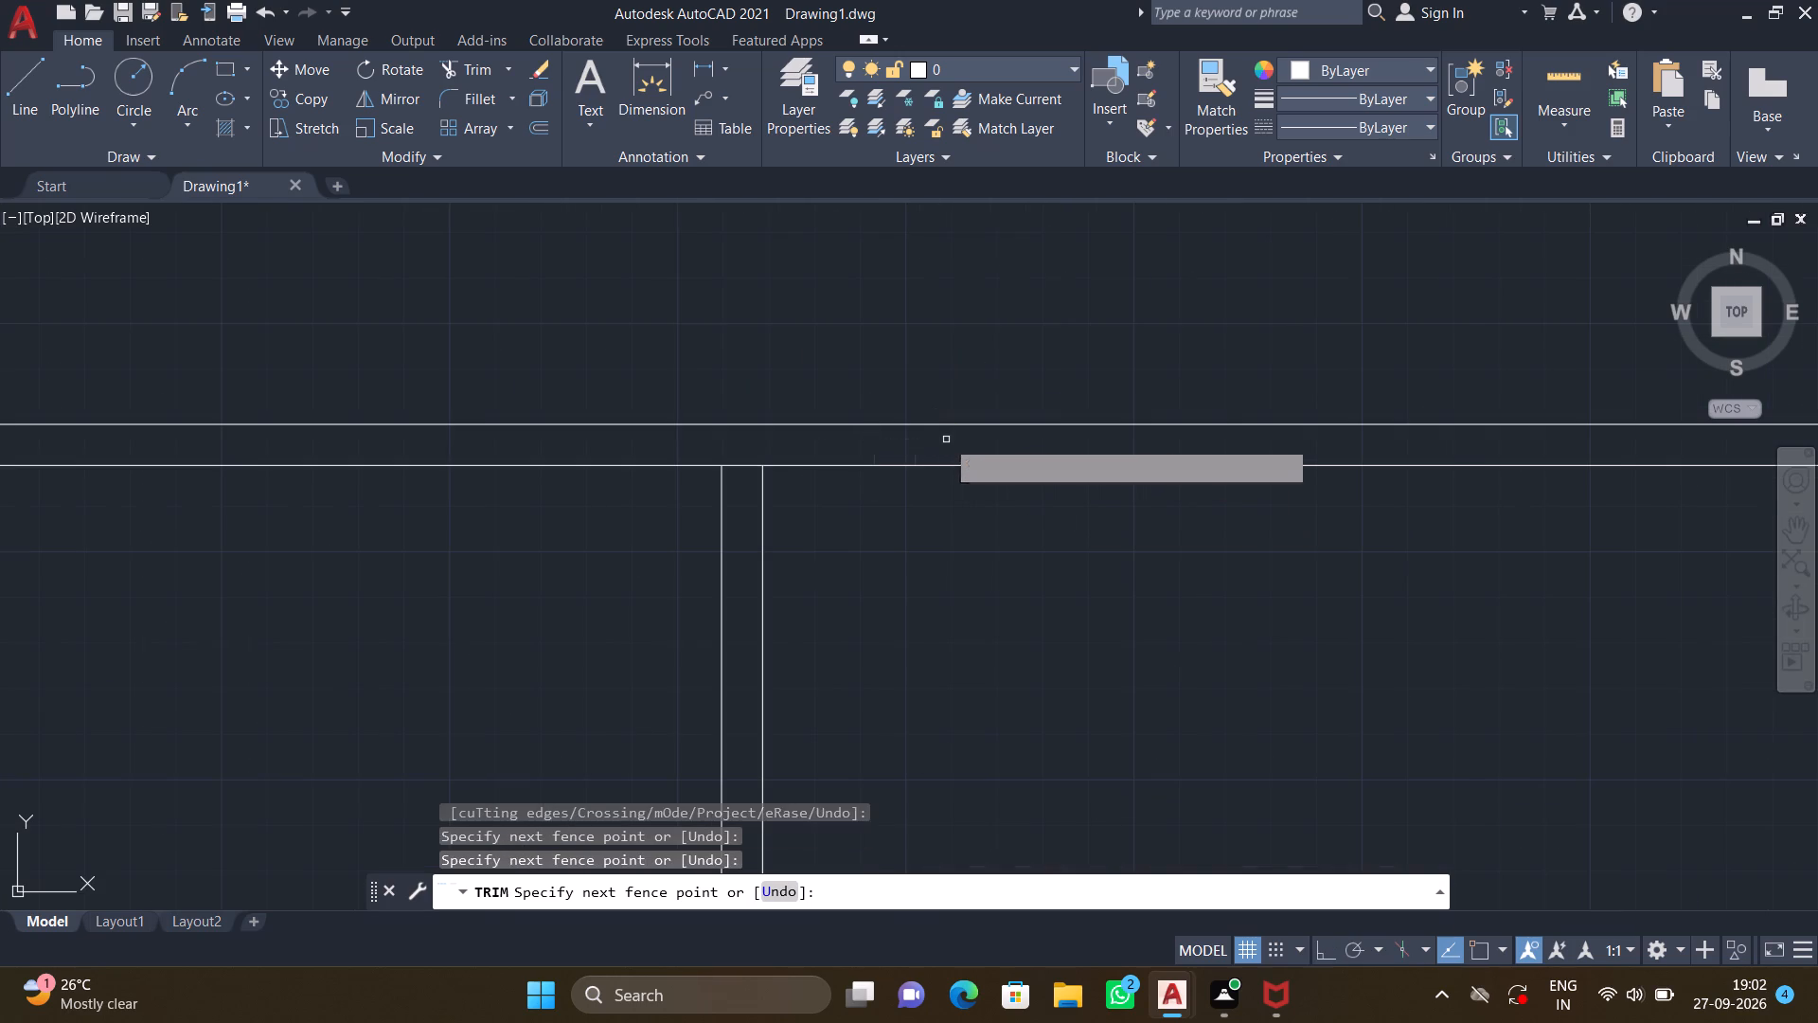
pyautogui.press('Return')
# Erase the lower line of the short horizontal wall beneath the small room east of the northwest room.
pyautogui.scroll(-3, 846, 489)
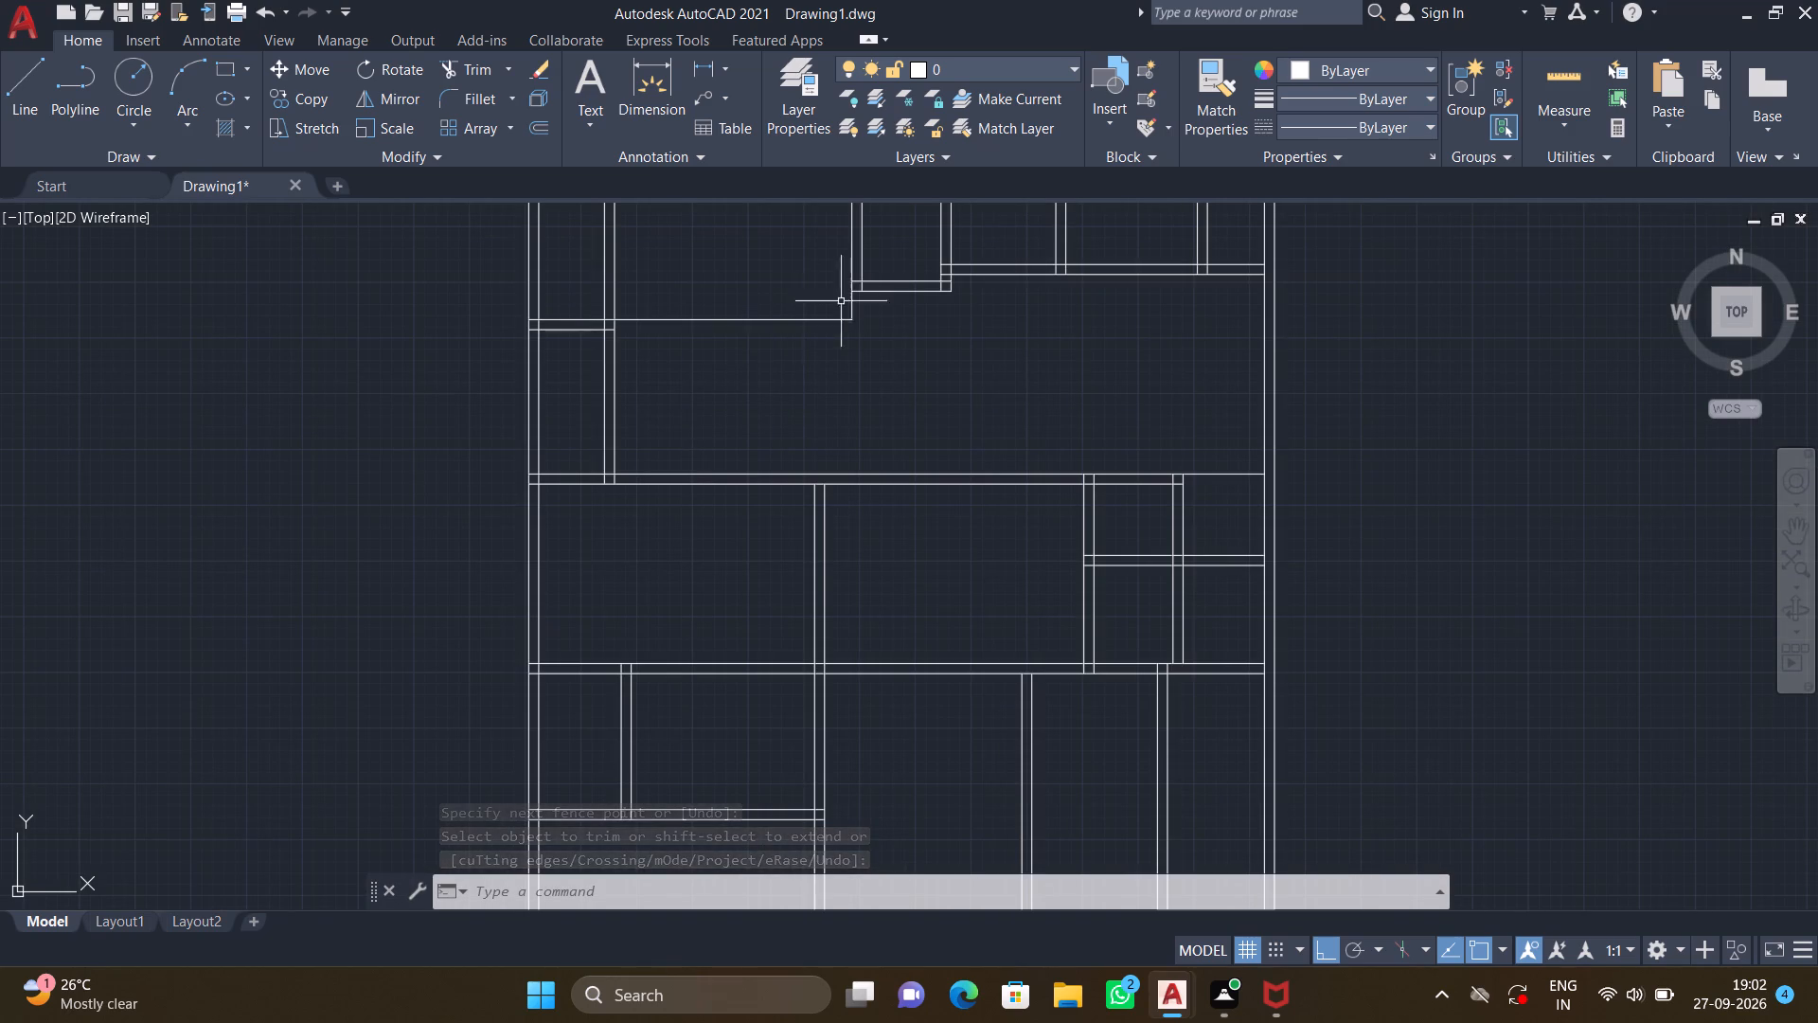
pyautogui.scroll(2, 909, 314)
pyautogui.moveTo(887, 296); pyautogui.dragTo(835, 376, button='middle')
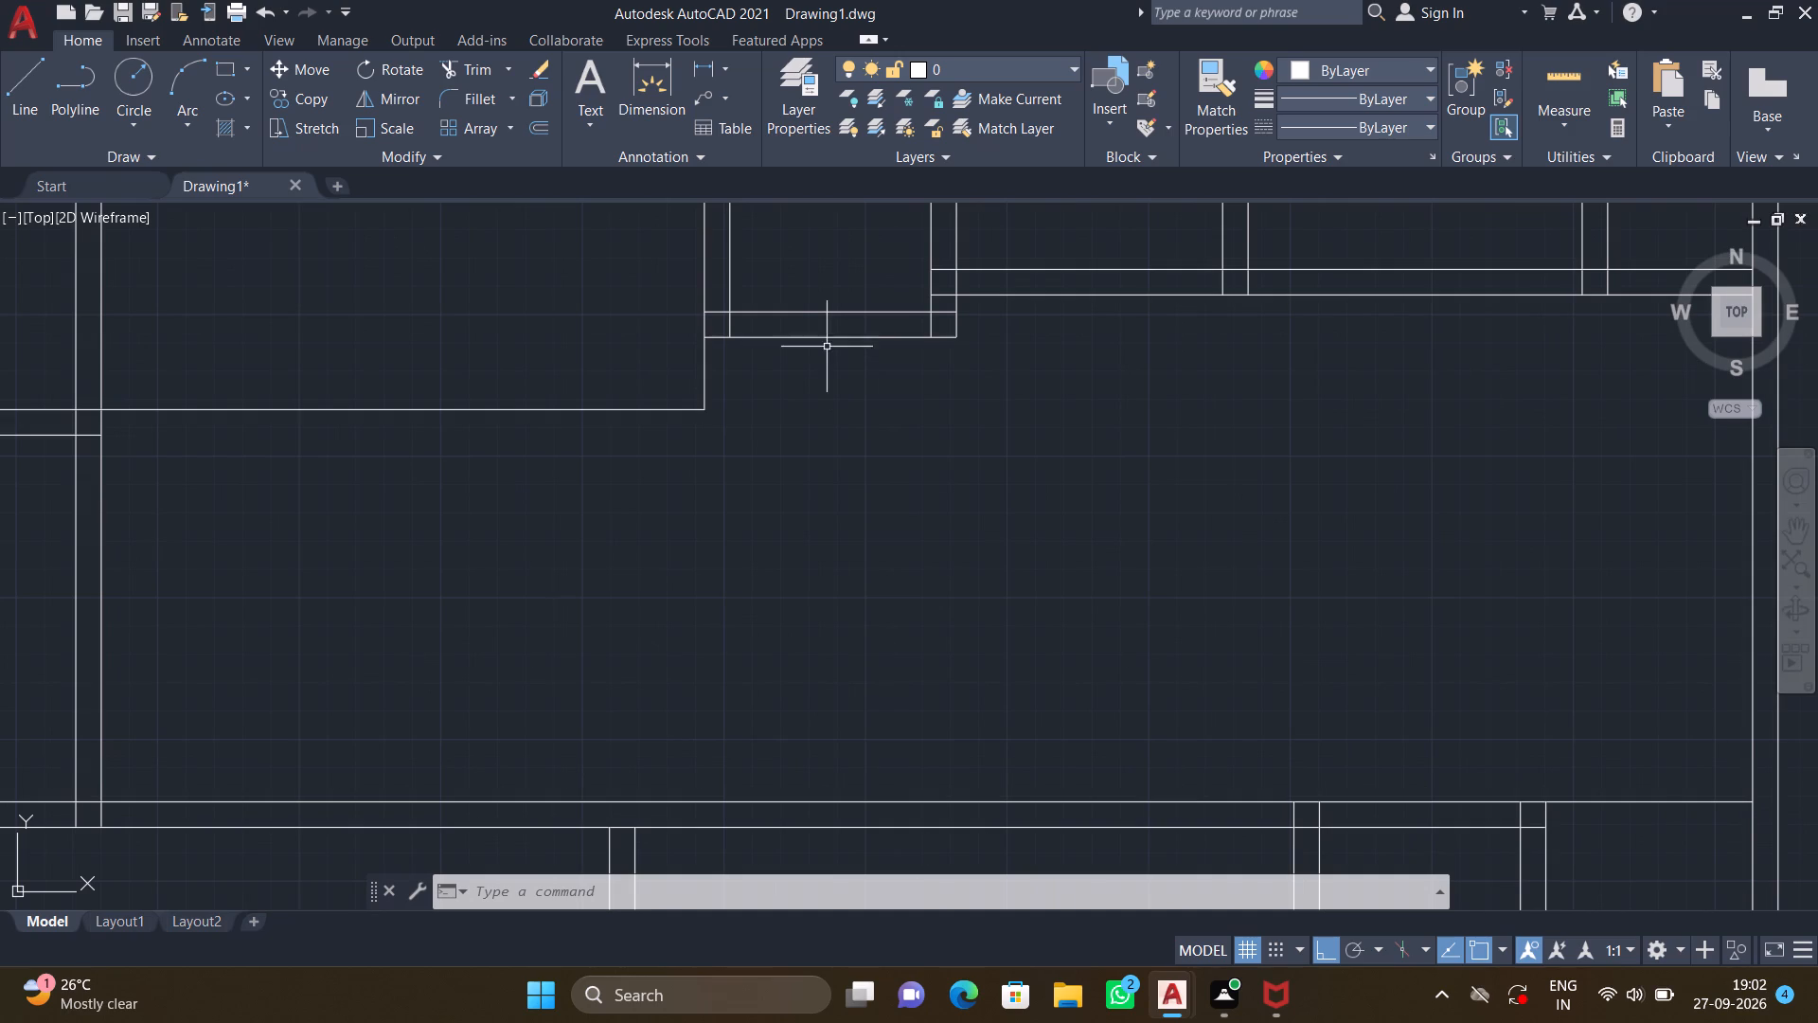
pyautogui.click(816, 336)
pyautogui.press('Delete')
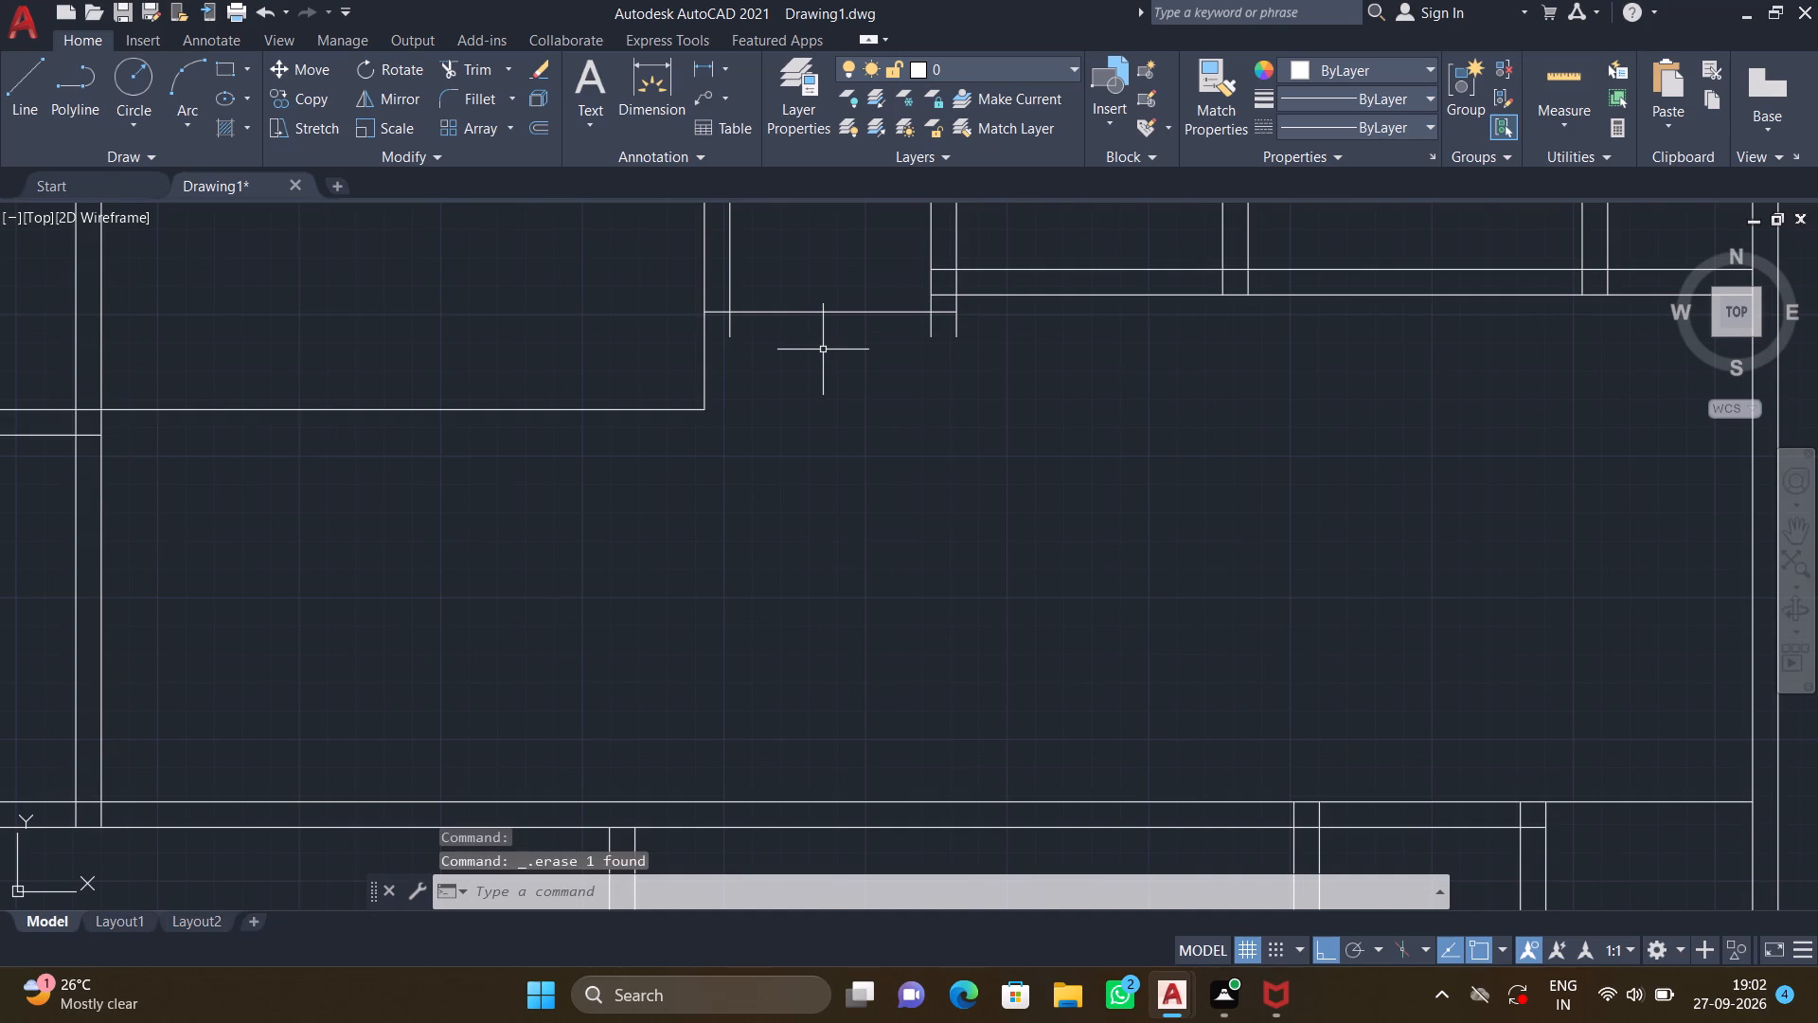
# Trim the three vertical line ends projecting below the small room's remaining bottom line.
pyautogui.moveTo(806, 366); pyautogui.dragTo(775, 411, button='middle')
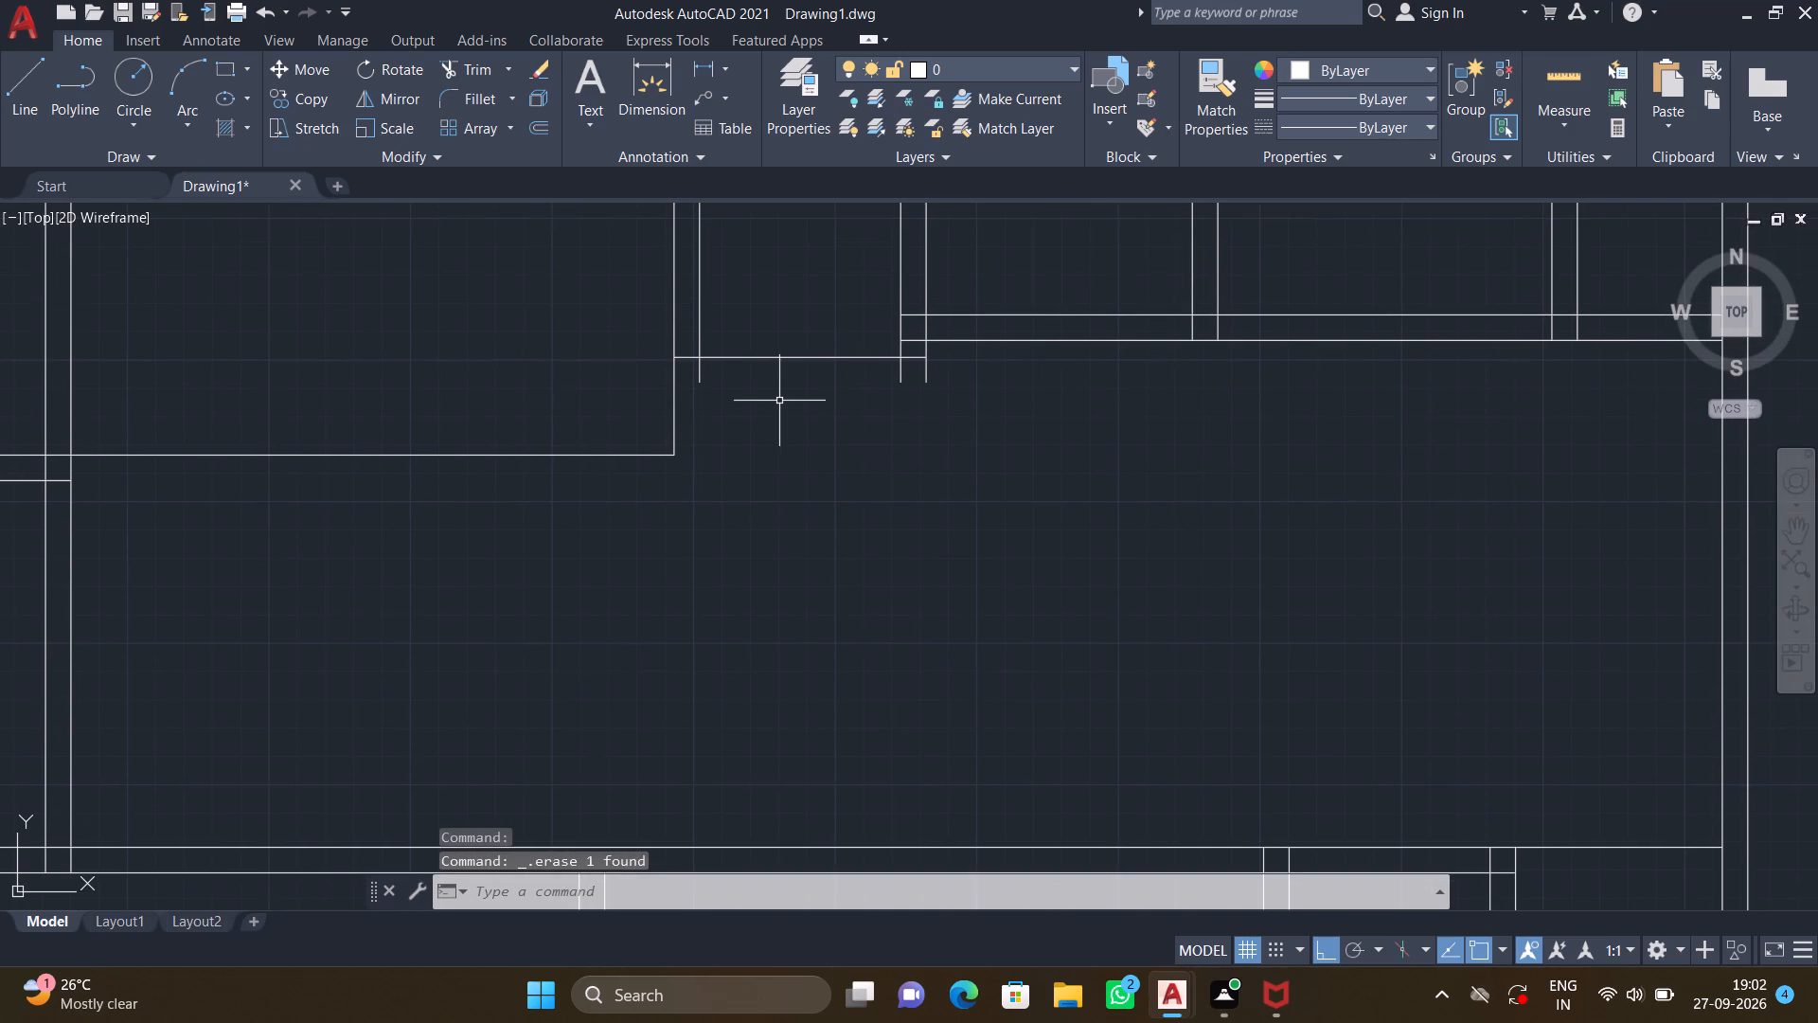
pyautogui.press('t')
pyautogui.press('r')
pyautogui.press('Return')
pyautogui.click(683, 372)
pyautogui.click(719, 376)
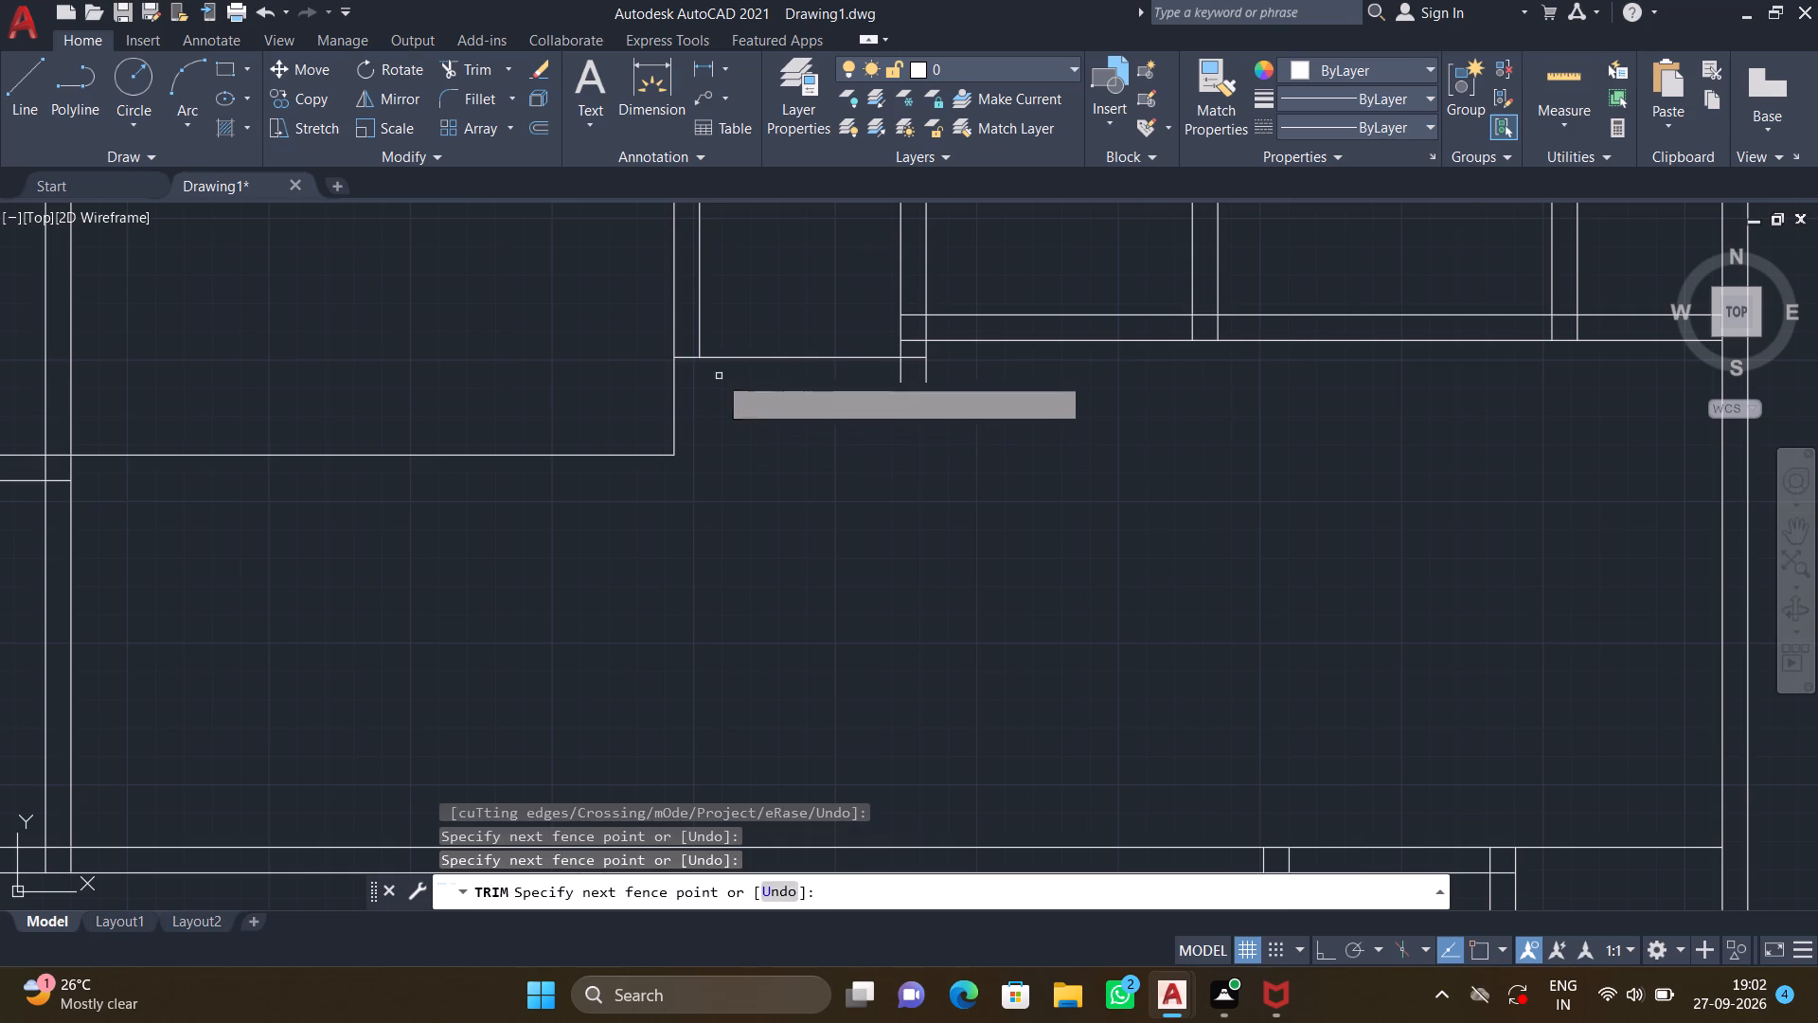
pyautogui.click(898, 381)
pyautogui.click(924, 376)
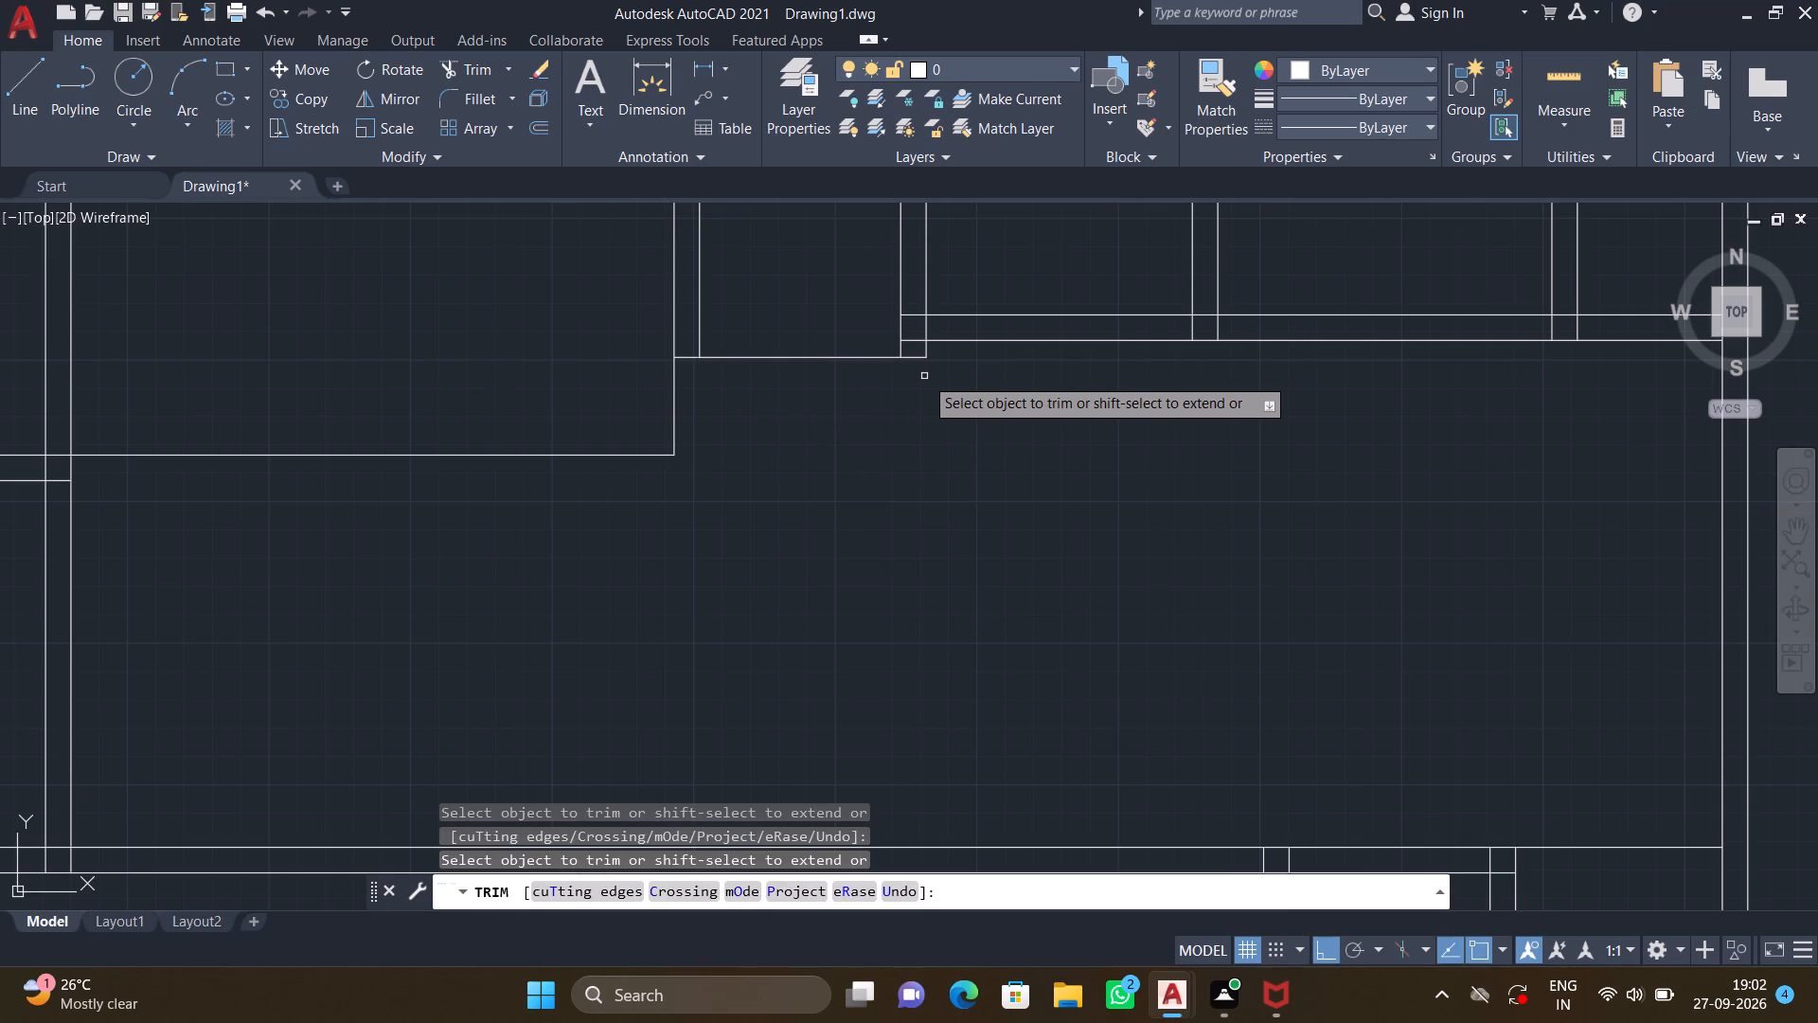
pyautogui.press('Return')
# Extend both lines of the vertical wall east of the small room down to the long horizontal wall.
pyautogui.scroll(-1, 767, 436)
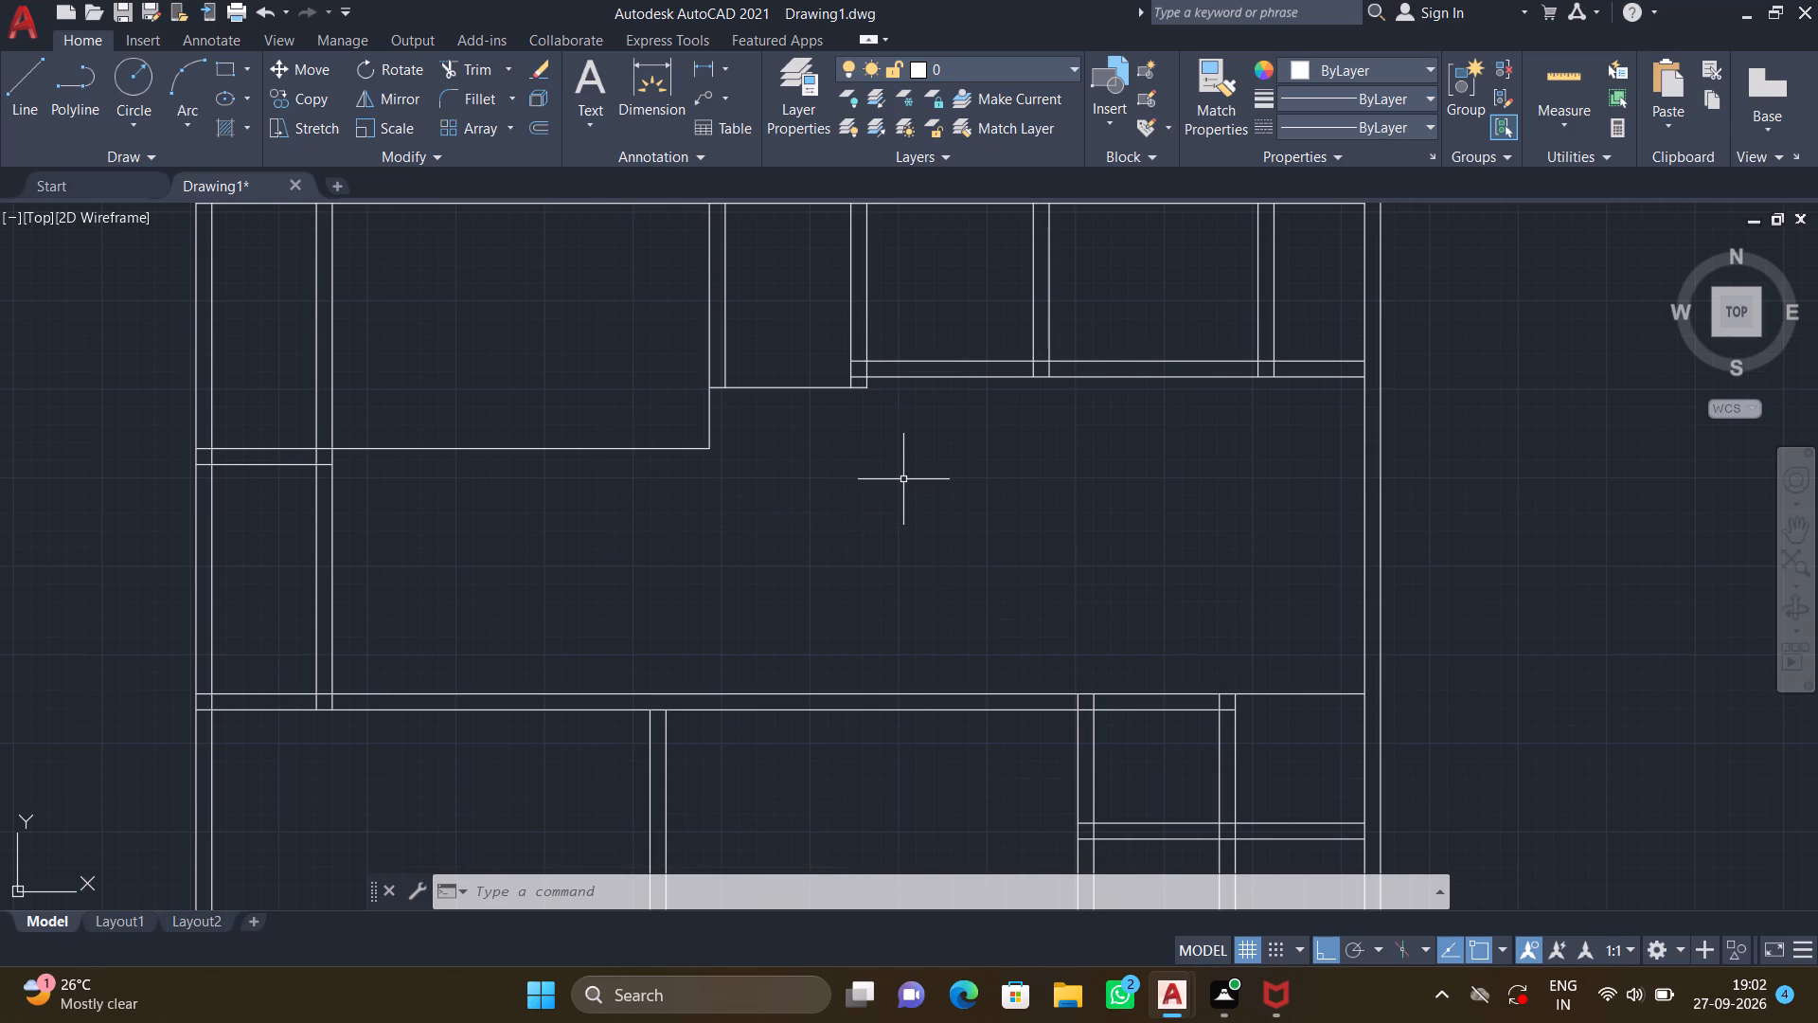
pyautogui.write('EX')
pyautogui.press('Return')
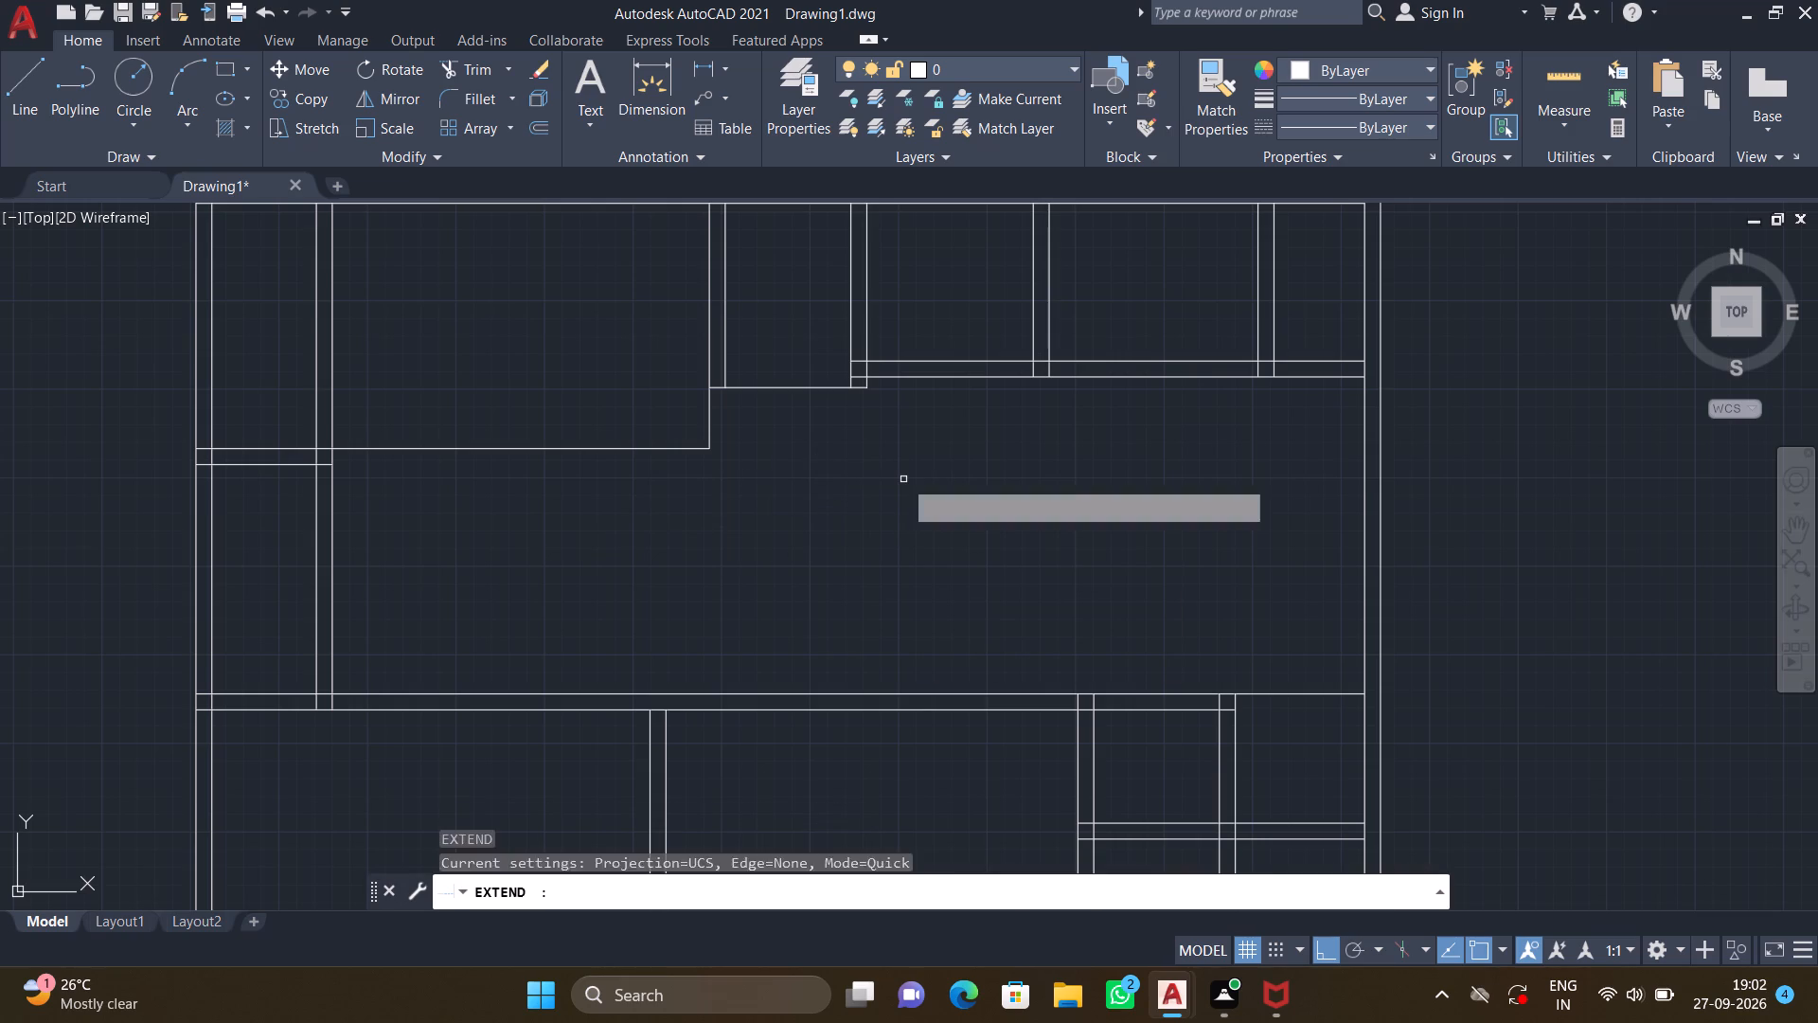
pyautogui.click(848, 337)
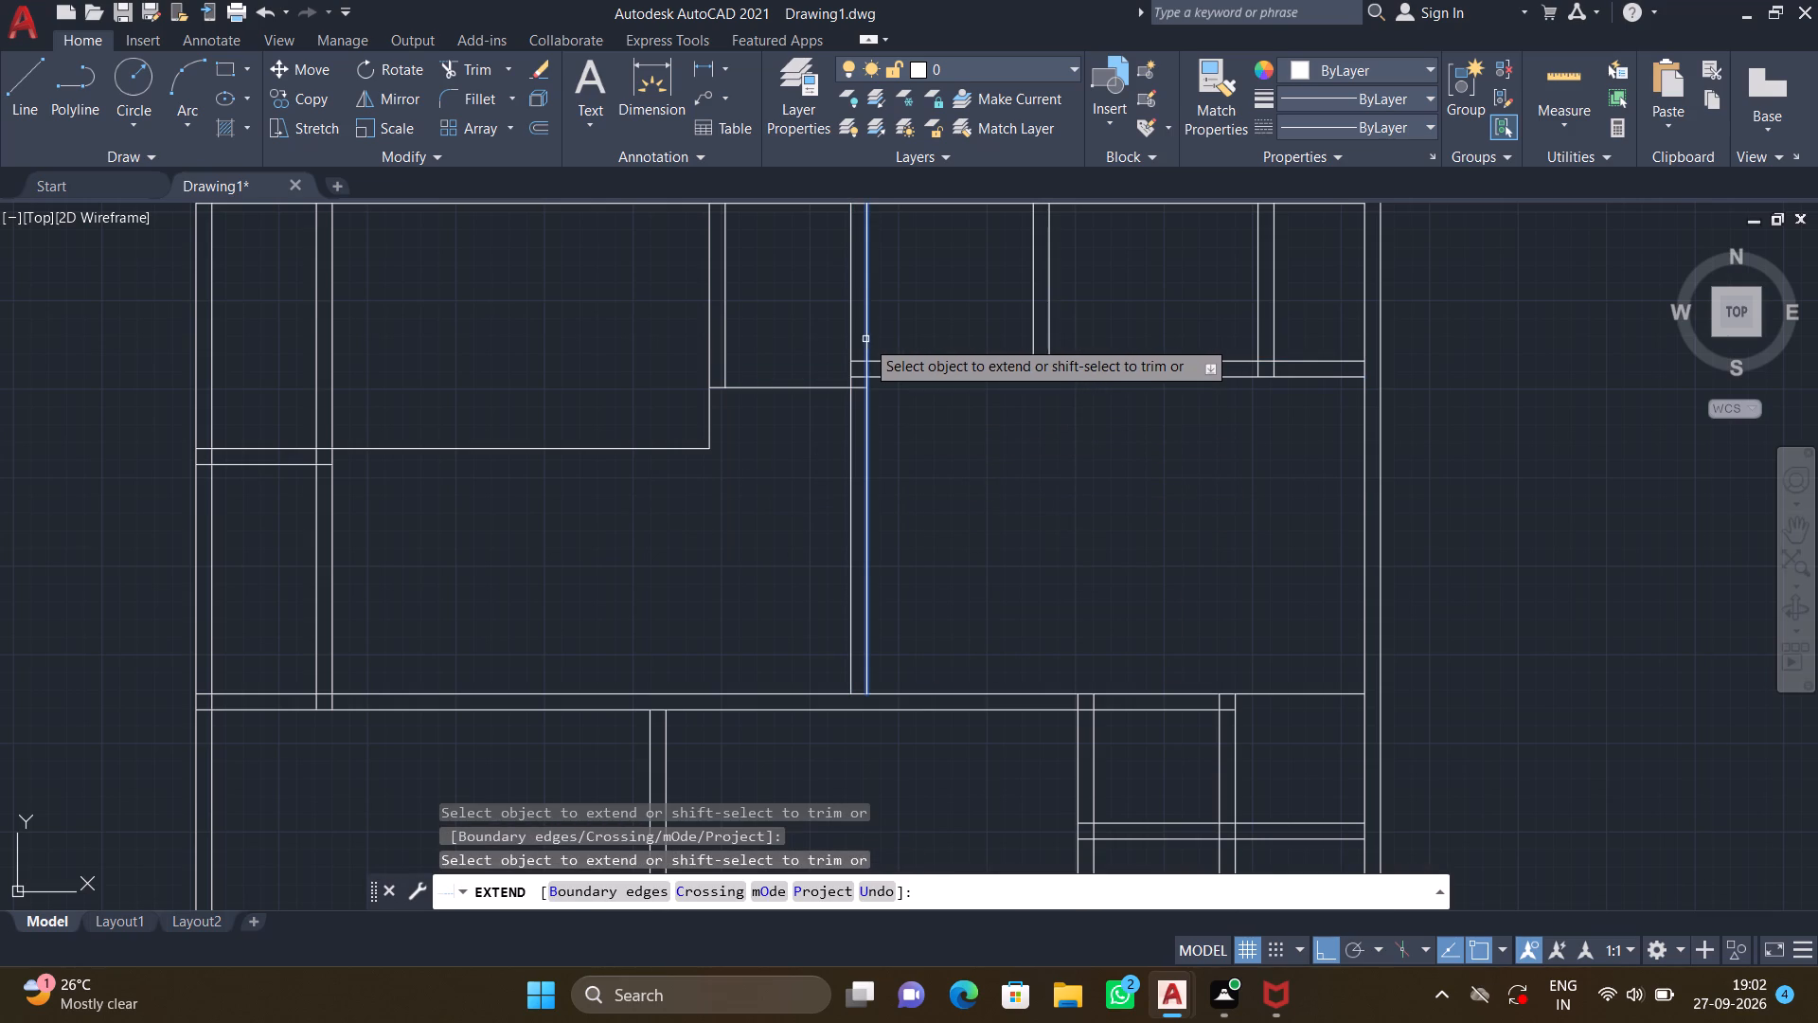
pyautogui.click(866, 339)
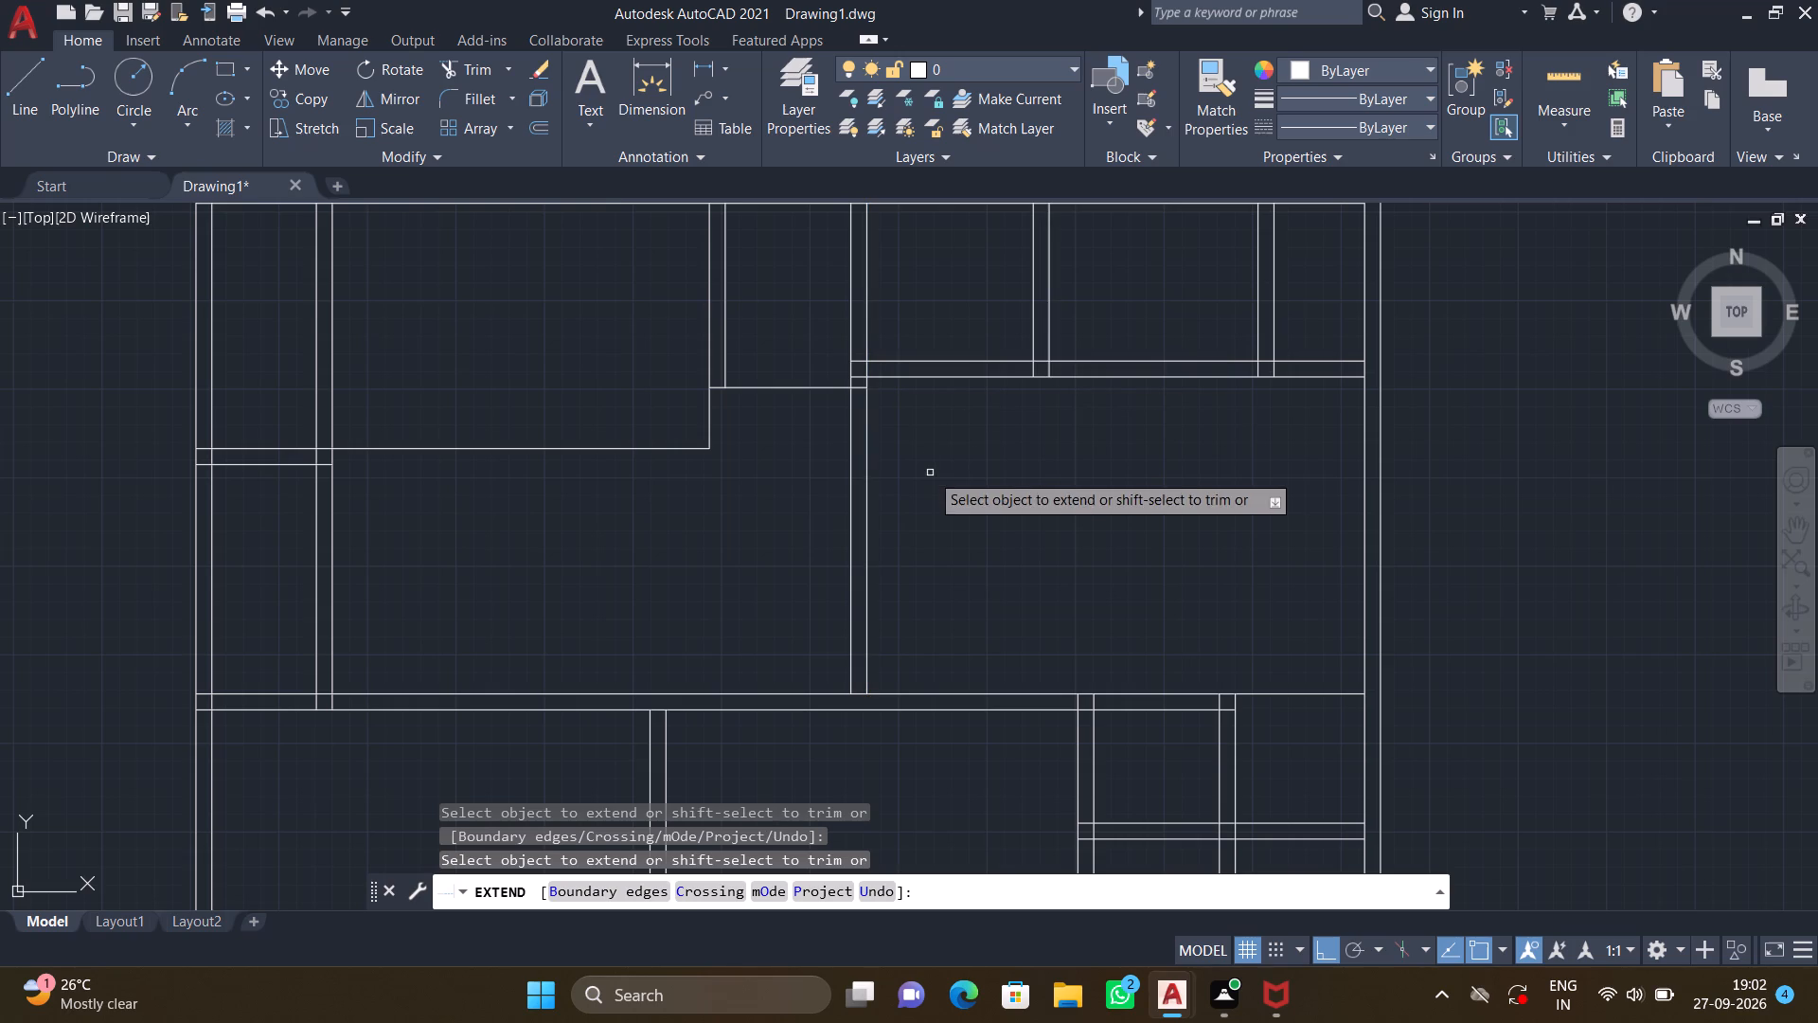
pyautogui.press('Return')
# Draw a 9" horizontal line across the extended vertical wall, a short distance above the long horizontal wall.
pyautogui.press('l')
pyautogui.press('Return')
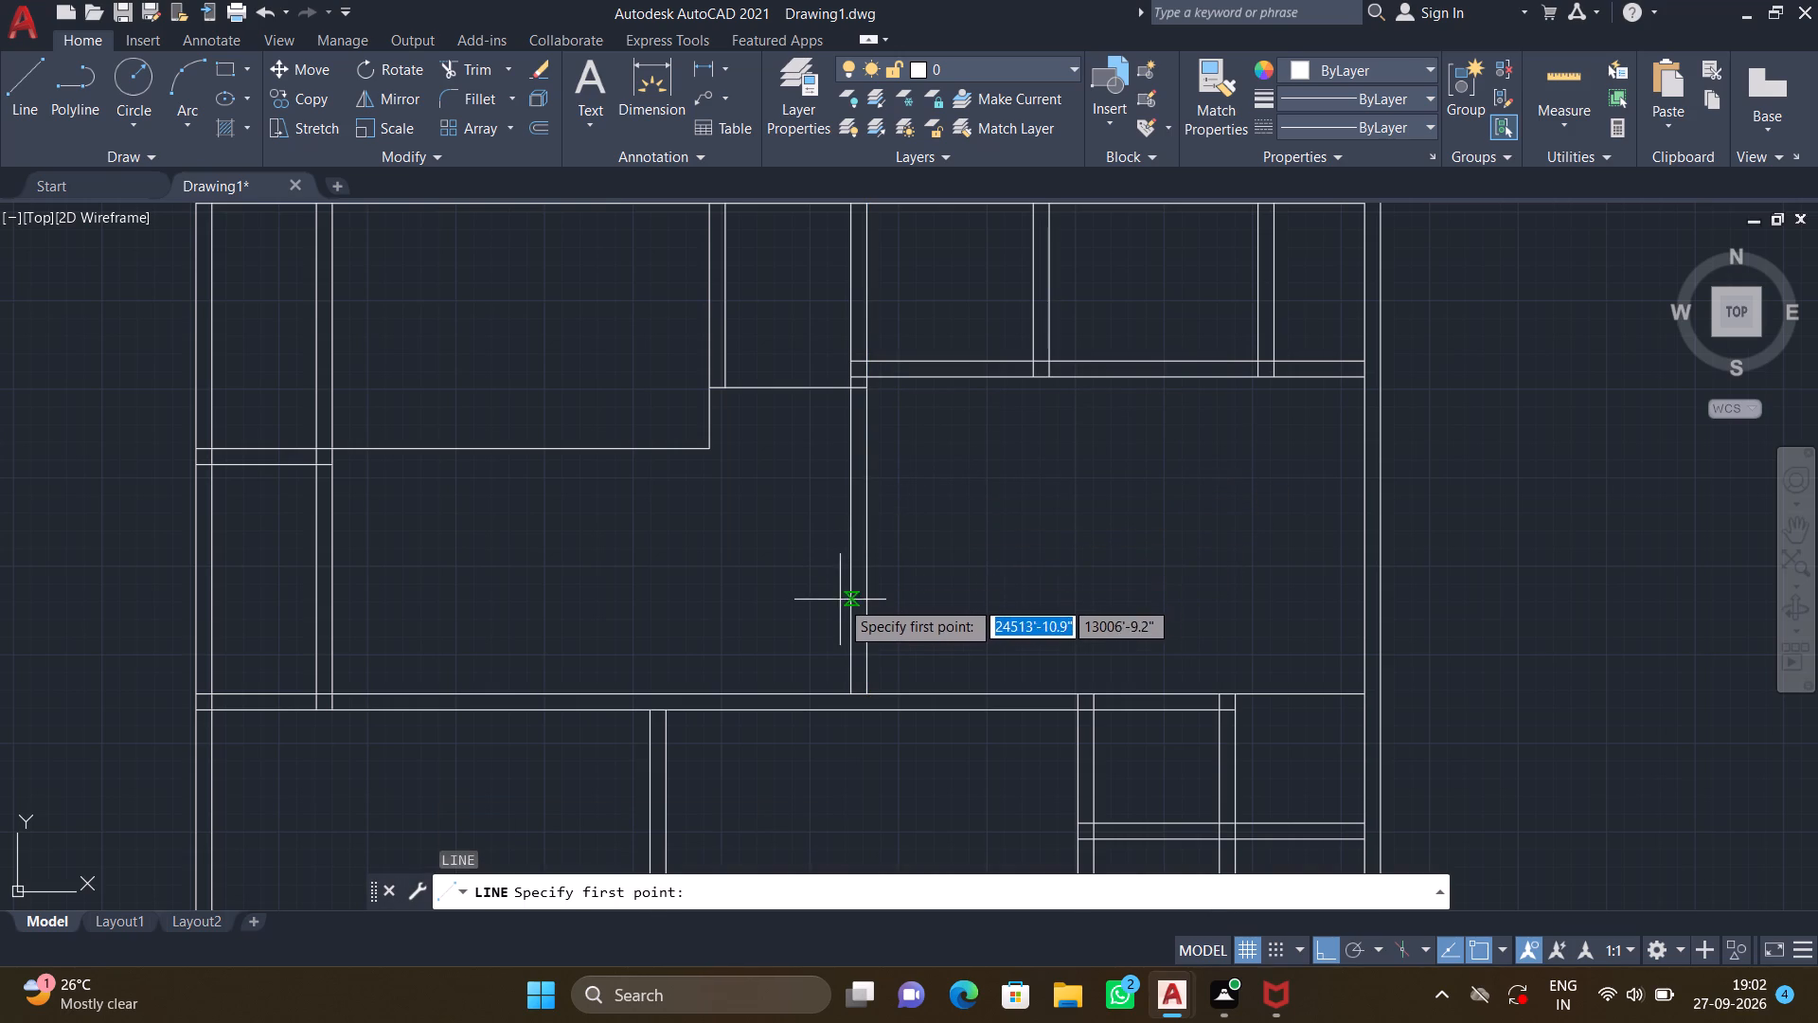
pyautogui.scroll(2, 856, 590)
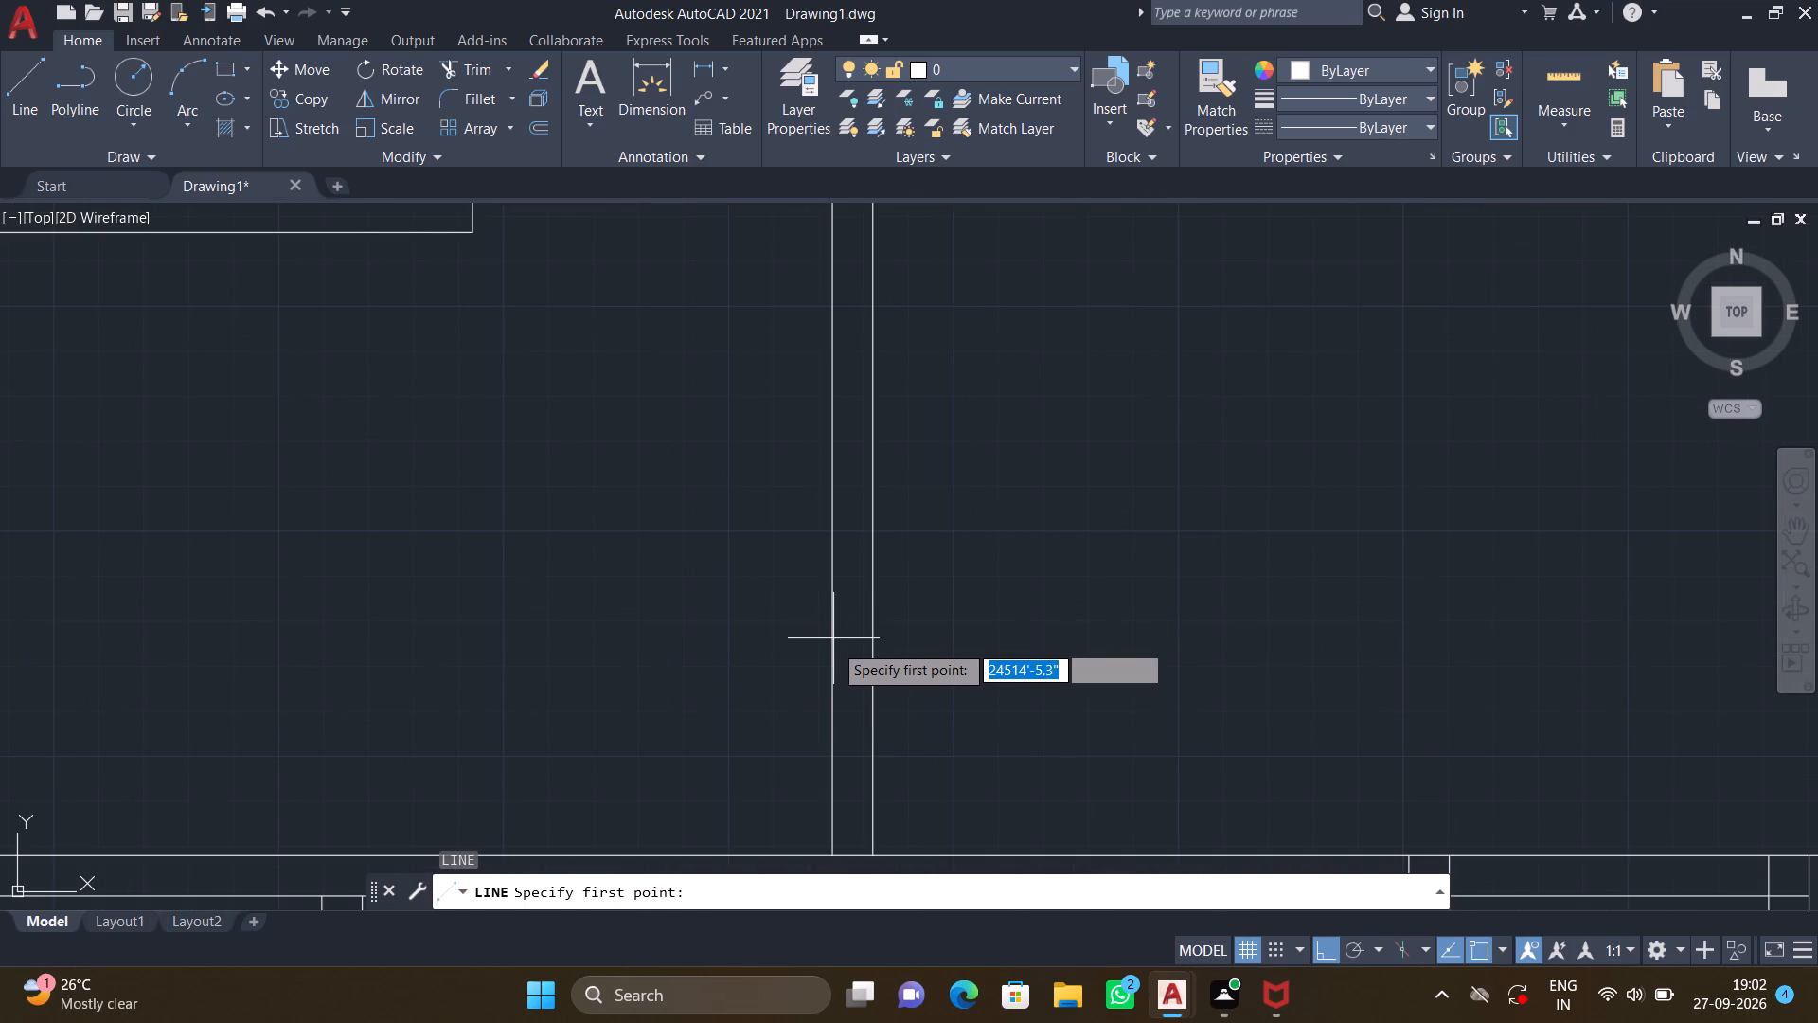
pyautogui.click(833, 664)
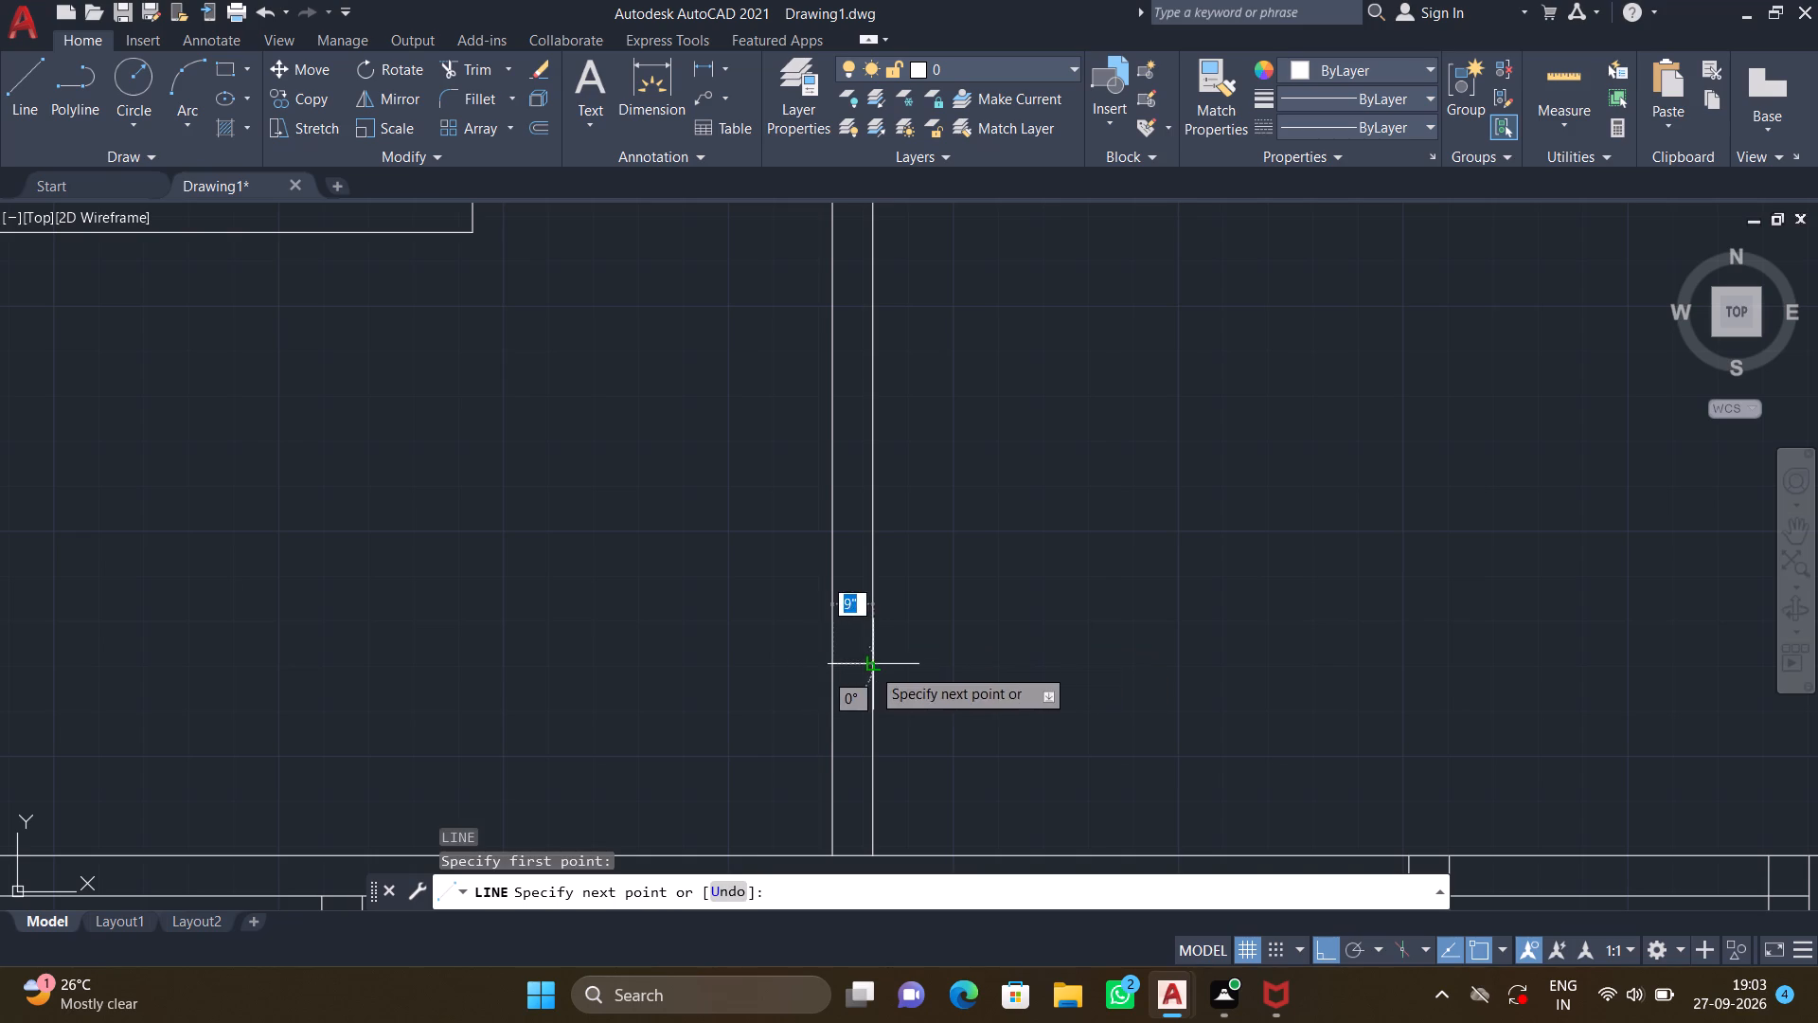
pyautogui.click(874, 666)
pyautogui.press('Return')
# Trim both lines of the extended vertical wall between the short cross line and the long horizontal wall.
pyautogui.scroll(-2, 864, 680)
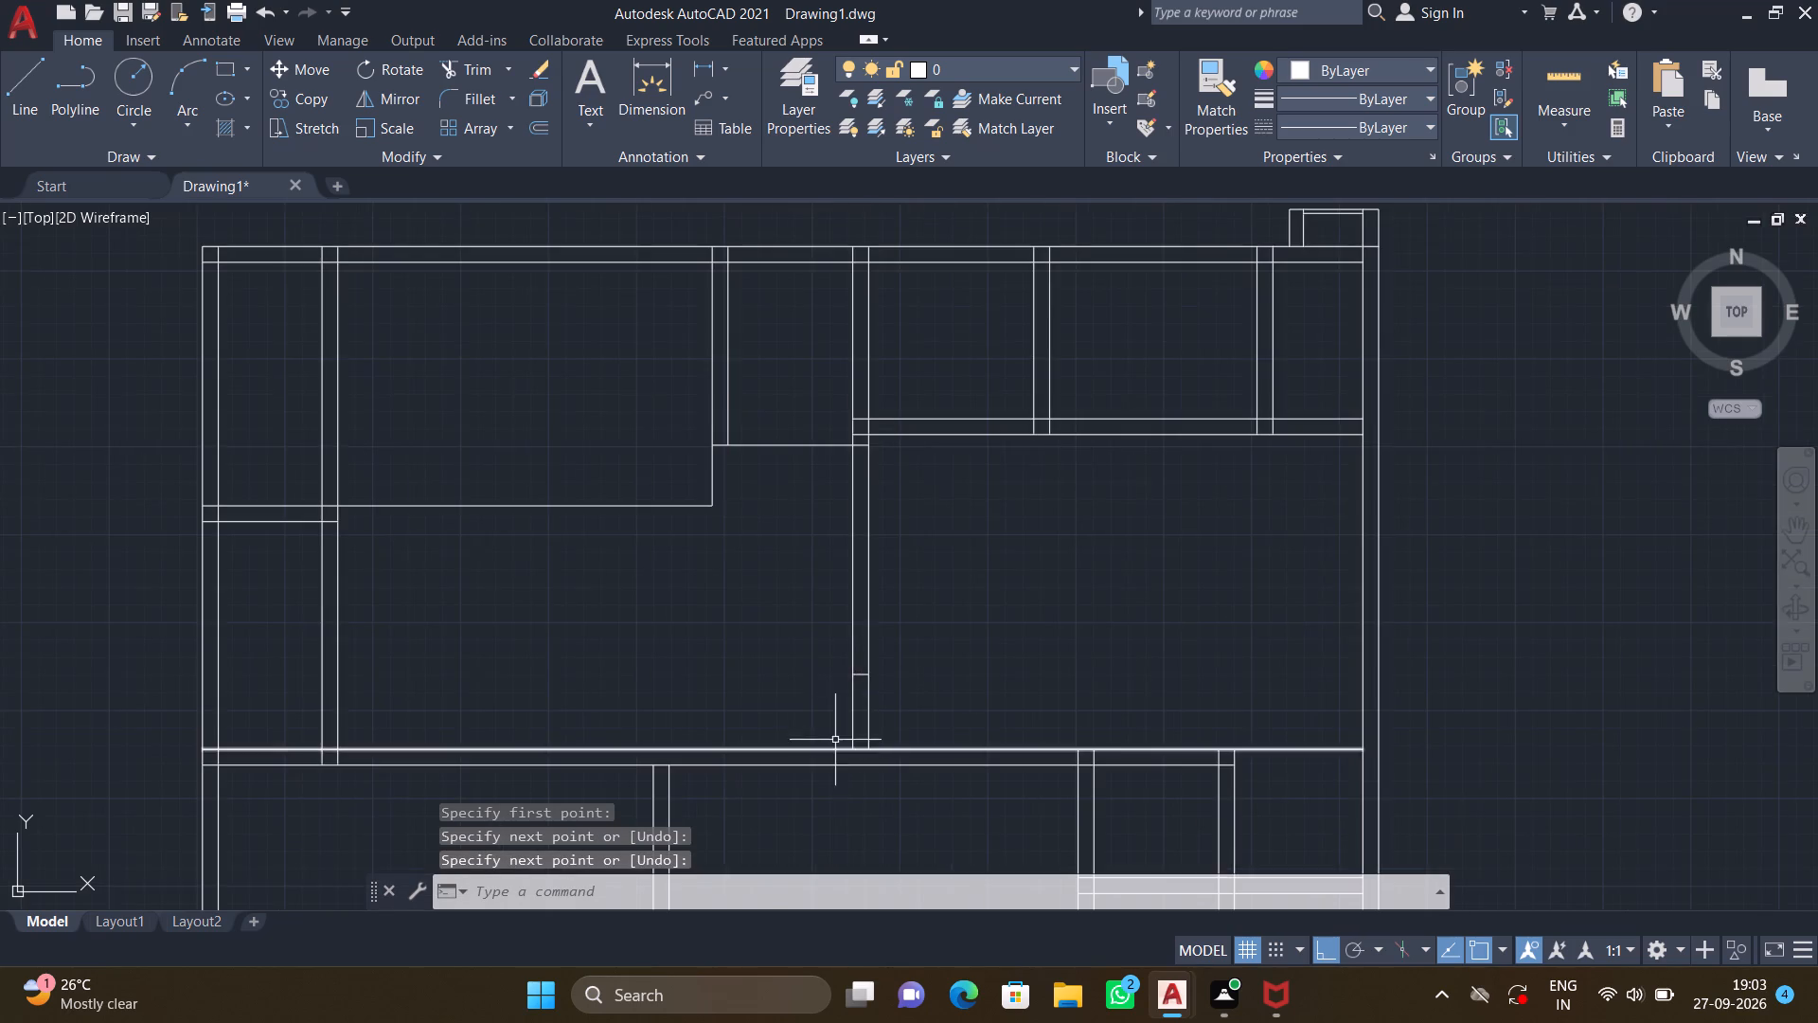
pyautogui.moveTo(823, 725); pyautogui.dragTo(802, 594, button='middle')
pyautogui.write('TR')
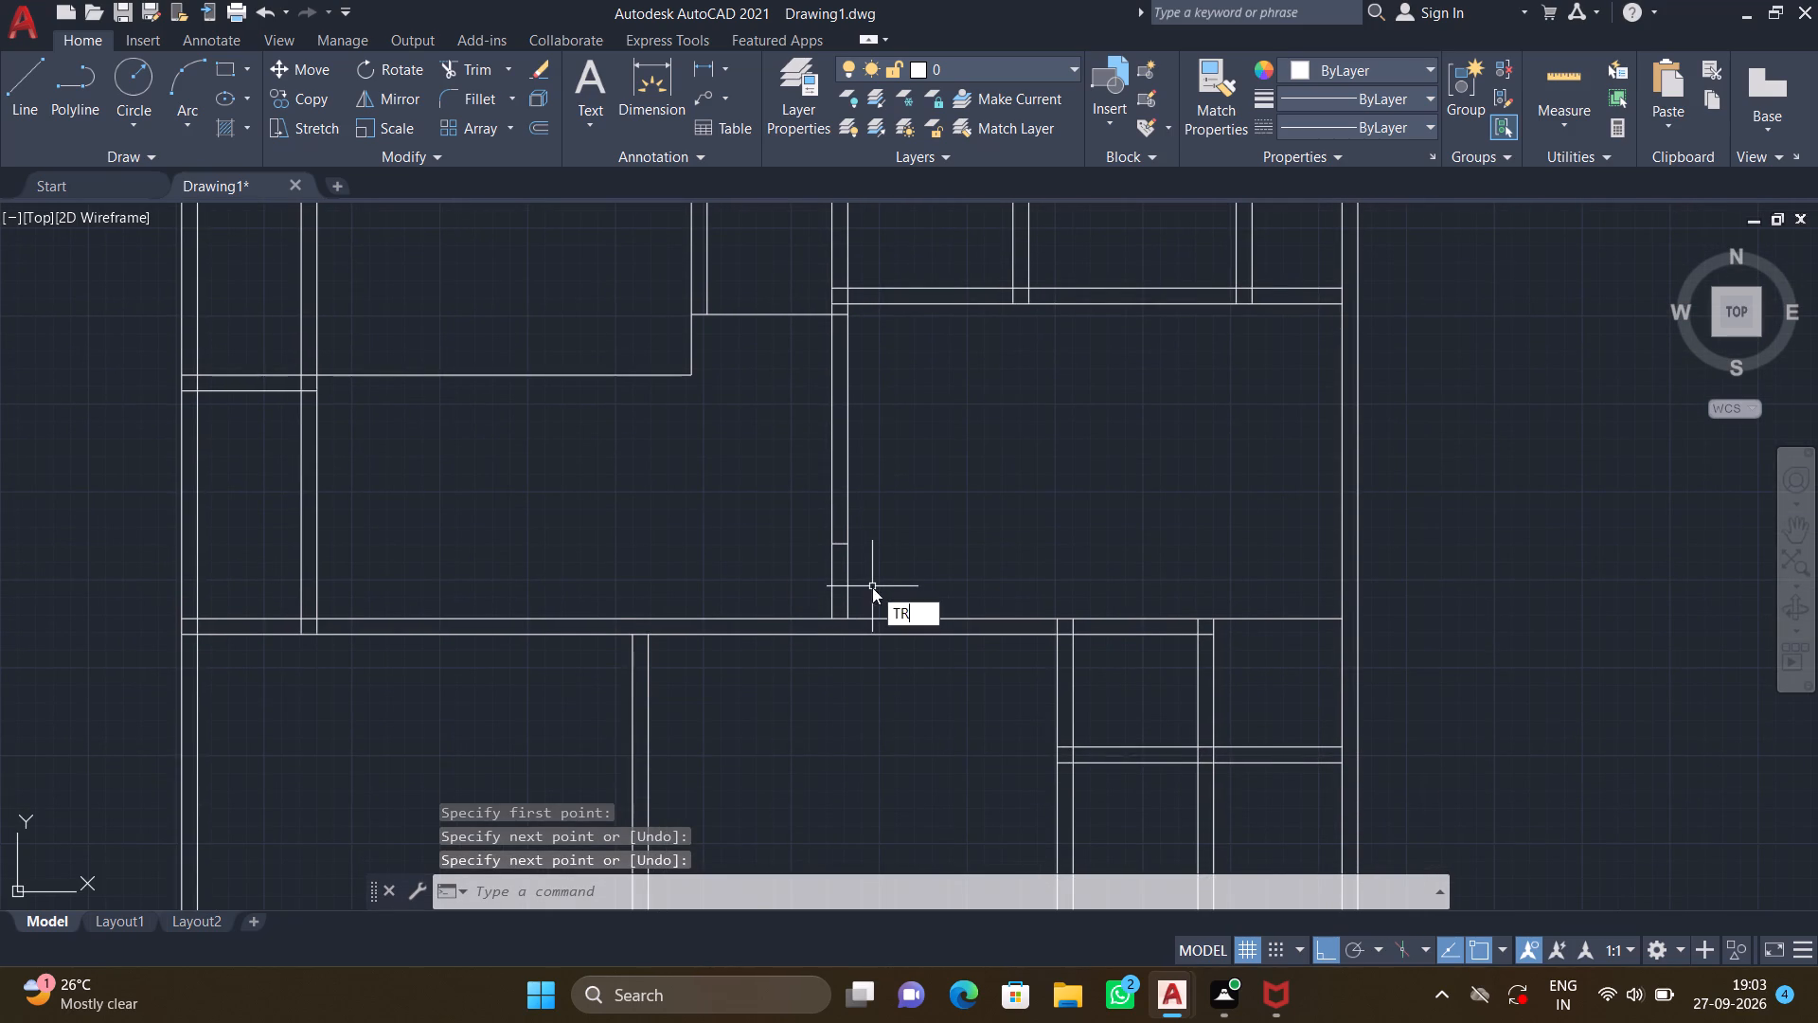
pyautogui.press('Return')
pyautogui.moveTo(872, 587); pyautogui.dragTo(855, 586)
pyautogui.click(798, 583)
pyautogui.press('Return')
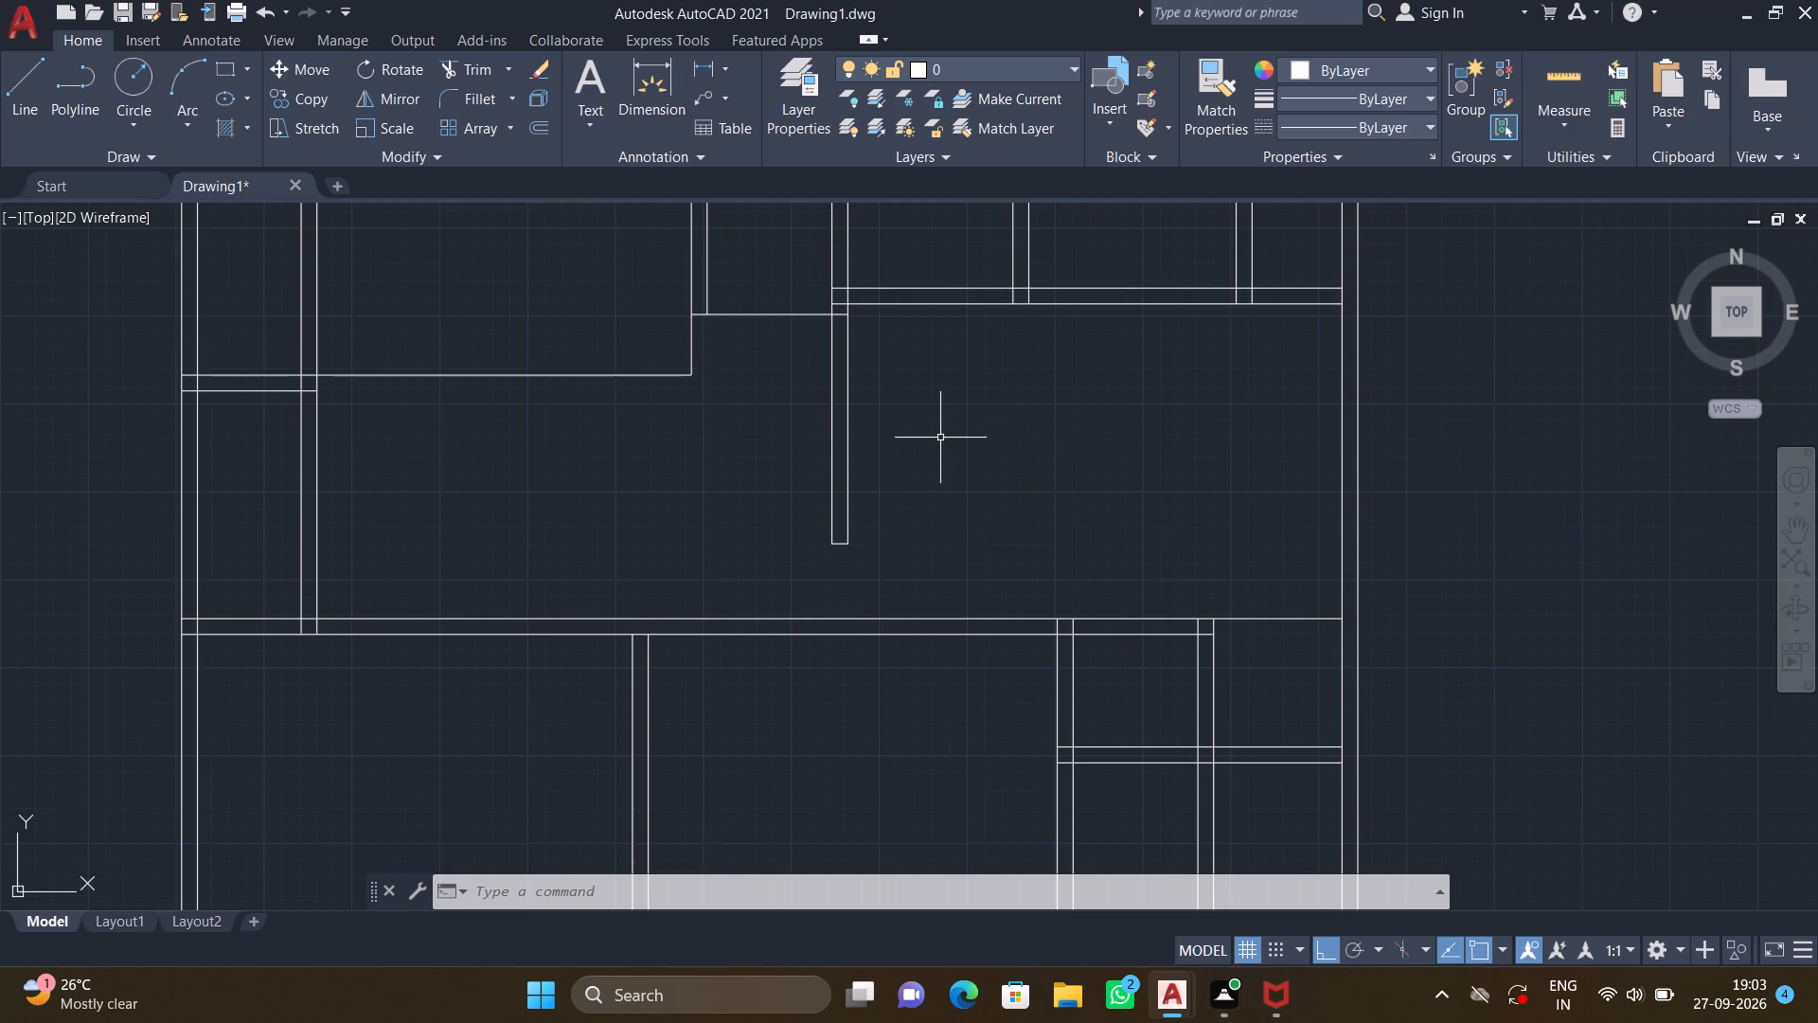
# Draw a narrow upright projection about 6" wide and 1'-7" high on the north outer wall, just west of the small room.
pyautogui.scroll(-1, 947, 420)
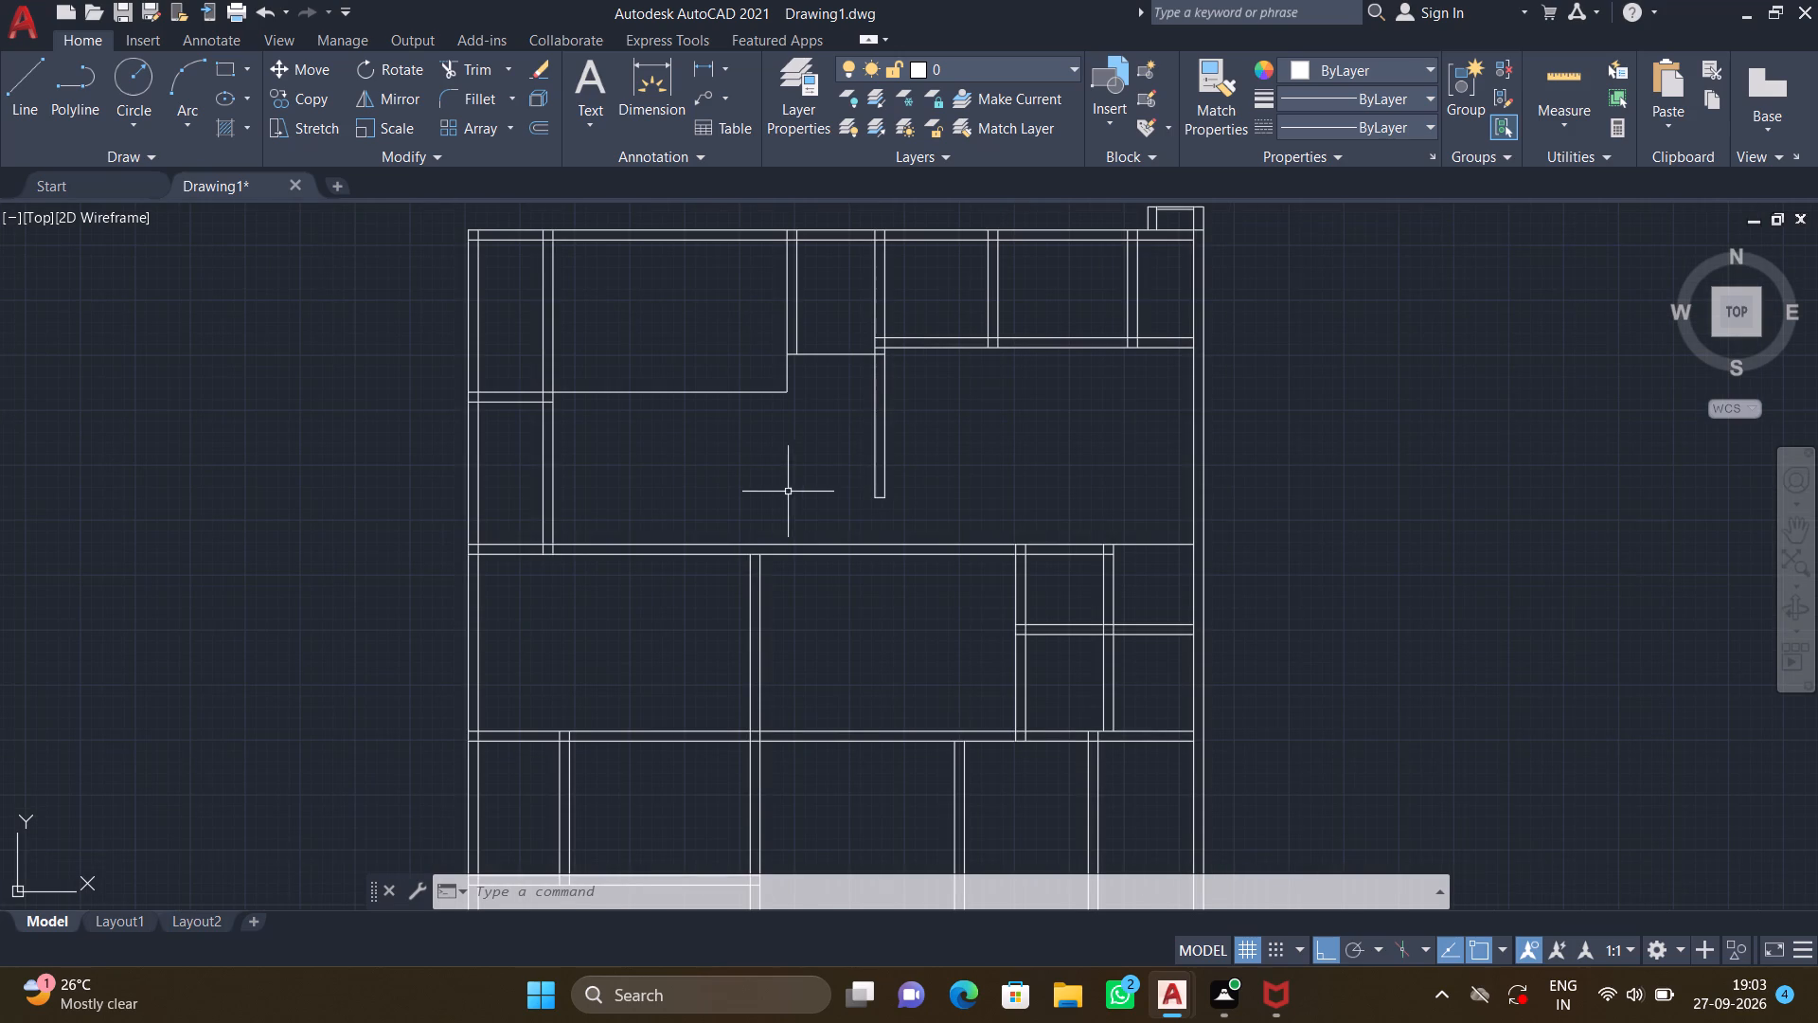
pyautogui.moveTo(733, 399); pyautogui.dragTo(712, 582, button='middle')
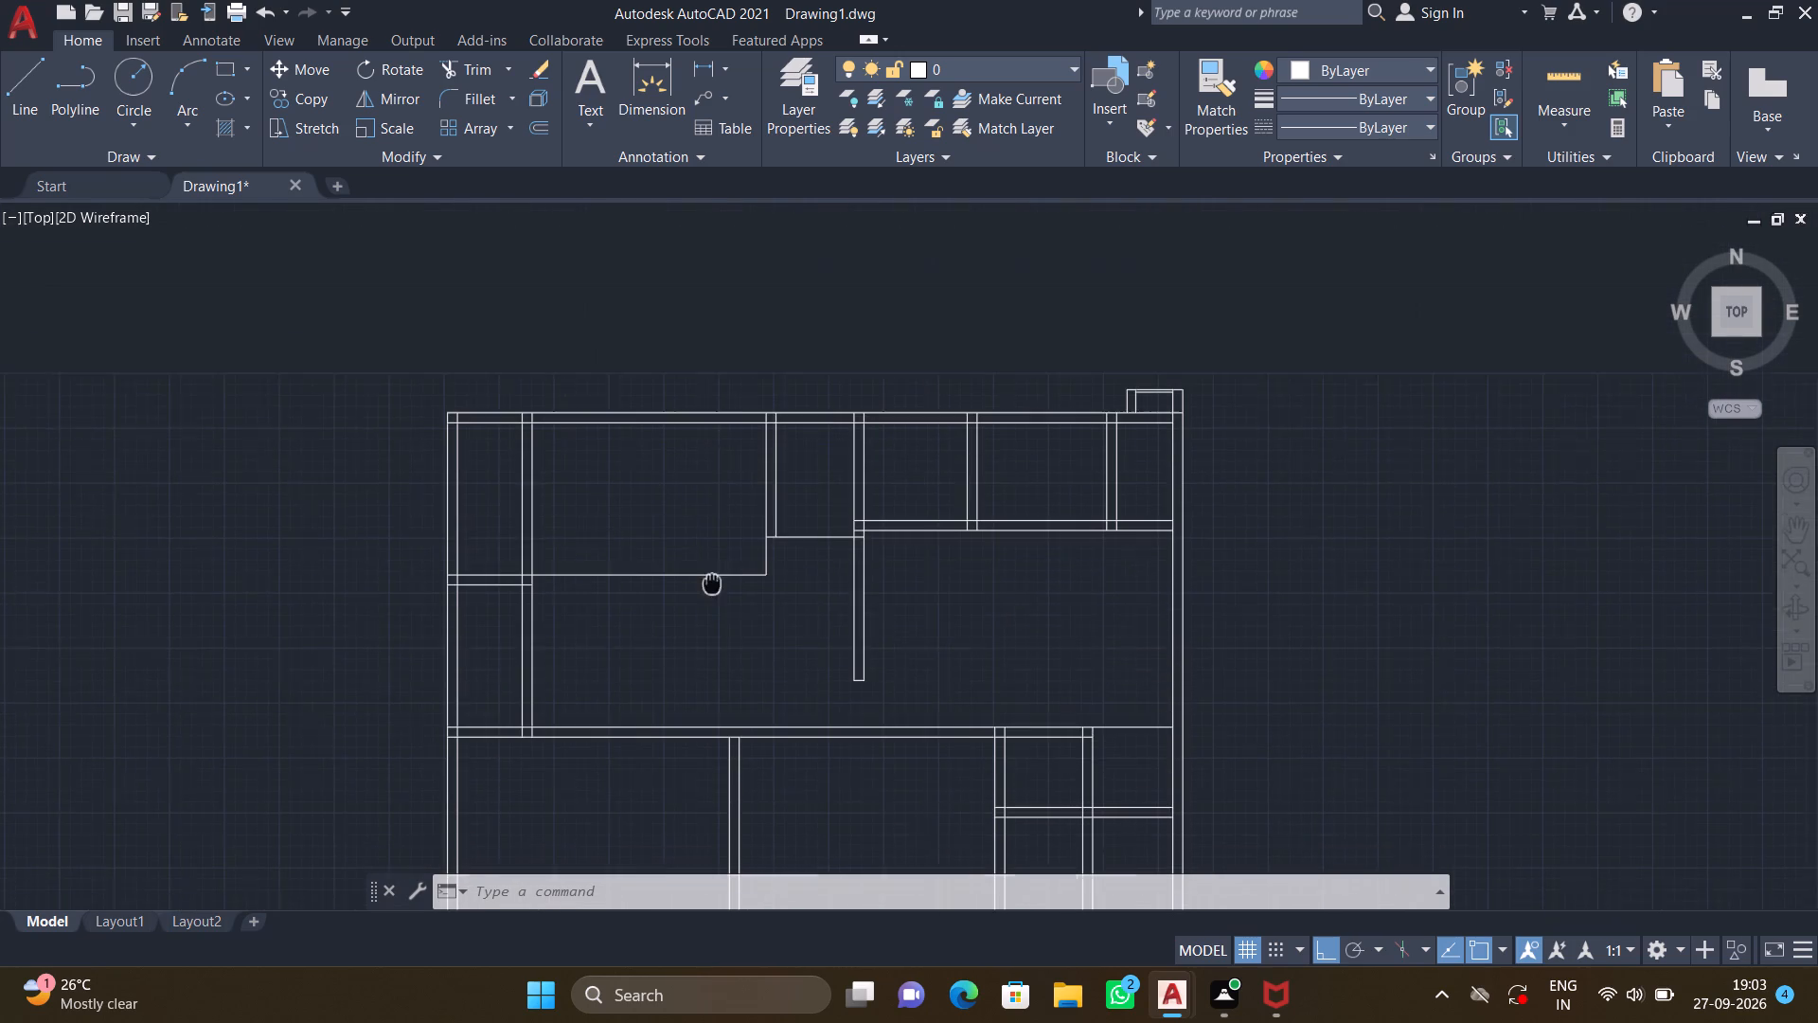
pyautogui.moveTo(712, 582); pyautogui.dragTo(714, 577, button='middle')
pyautogui.scroll(2, 789, 403)
pyautogui.press('l')
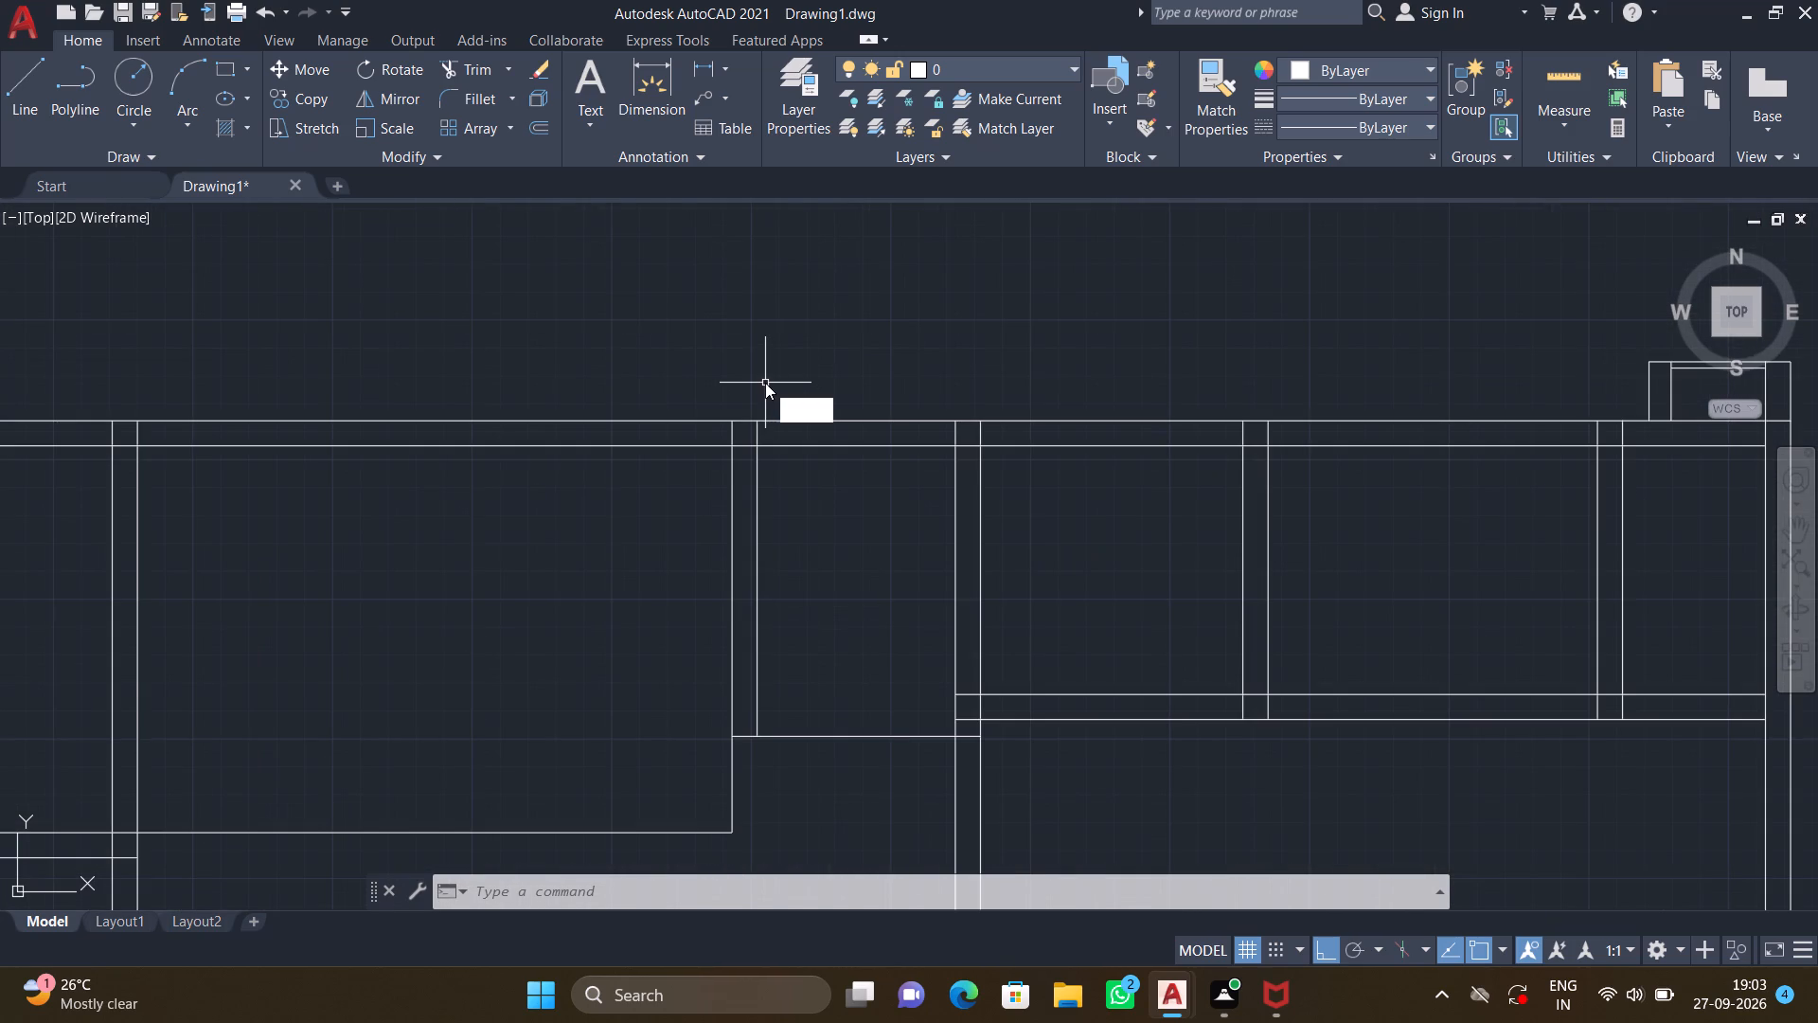
pyautogui.press('Return')
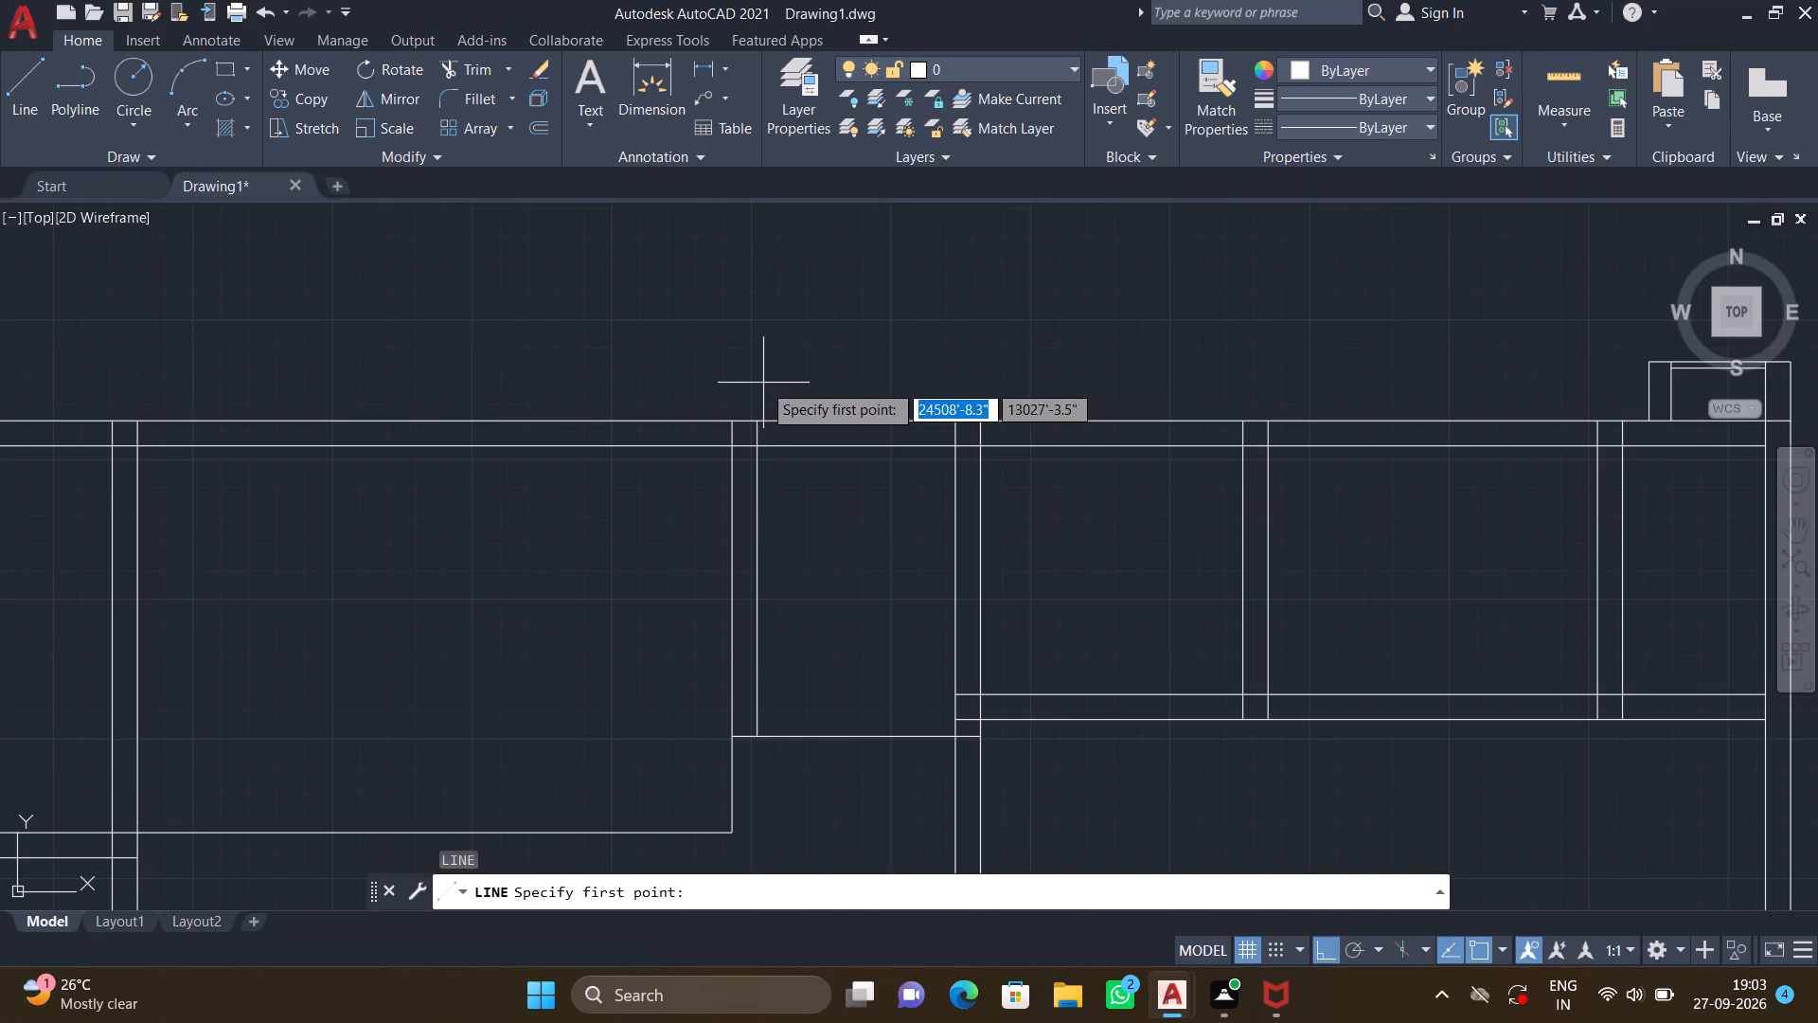
pyautogui.click(670, 420)
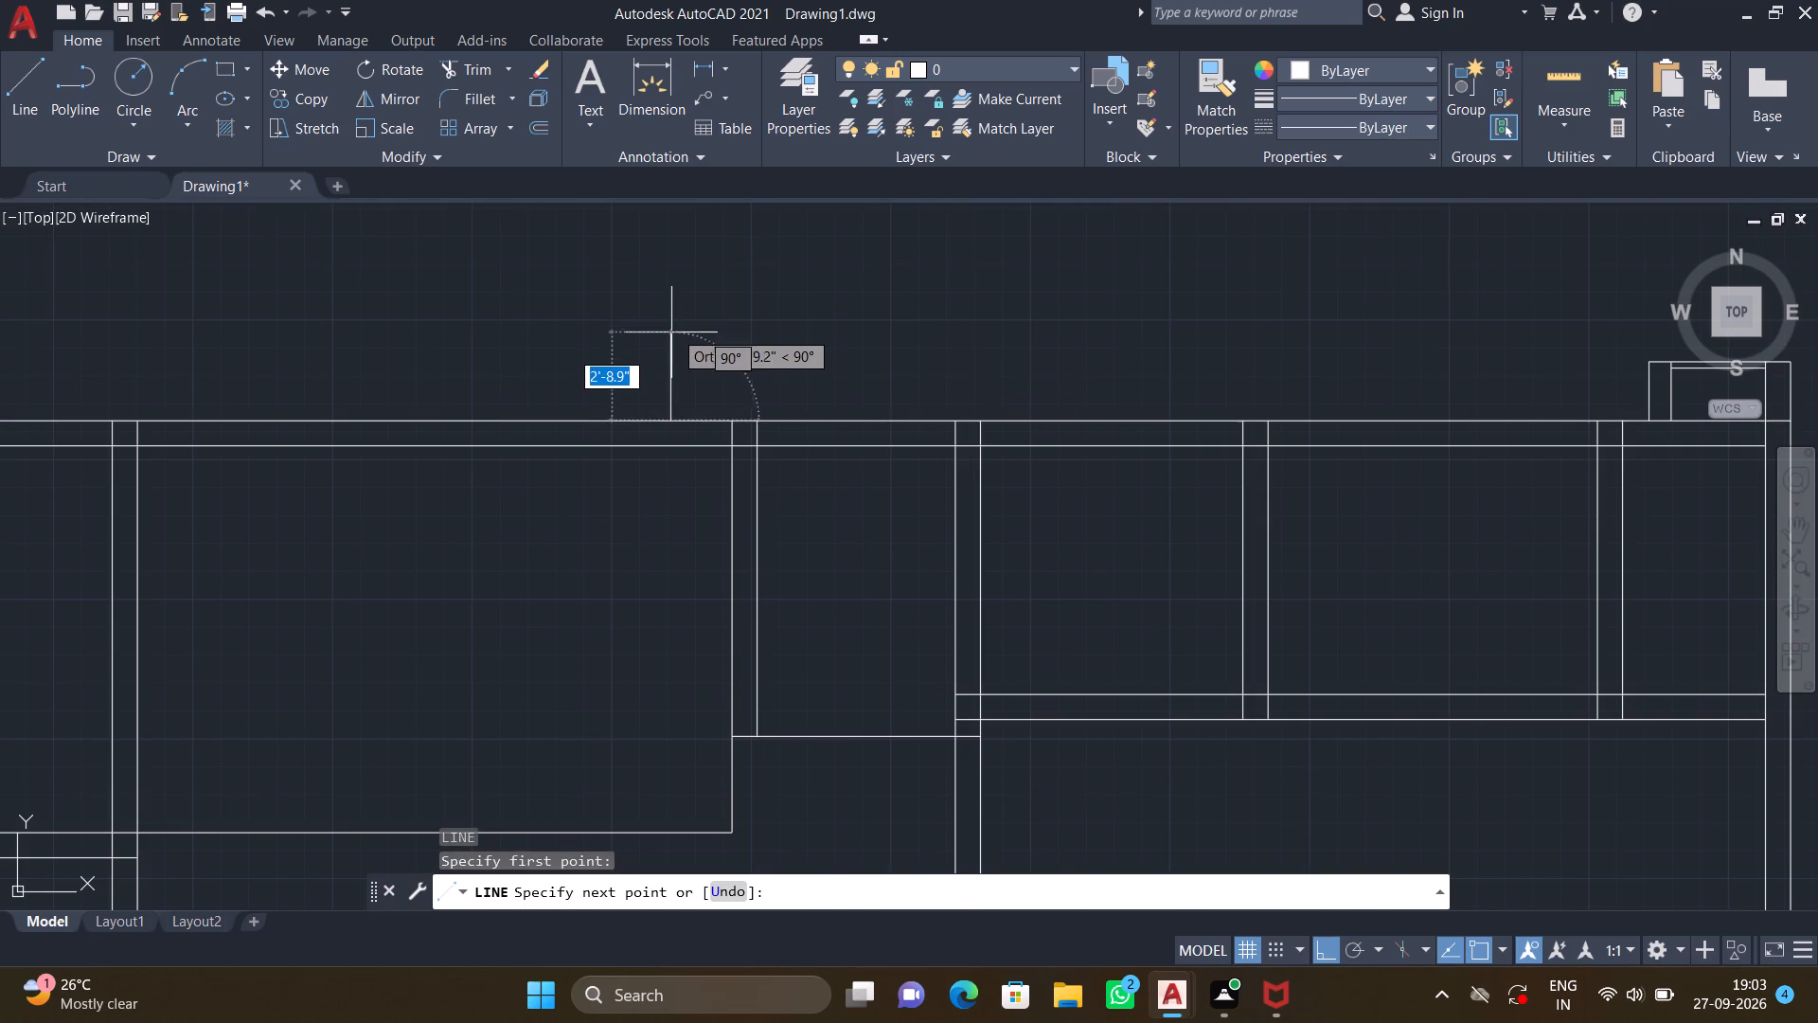
pyautogui.click(670, 368)
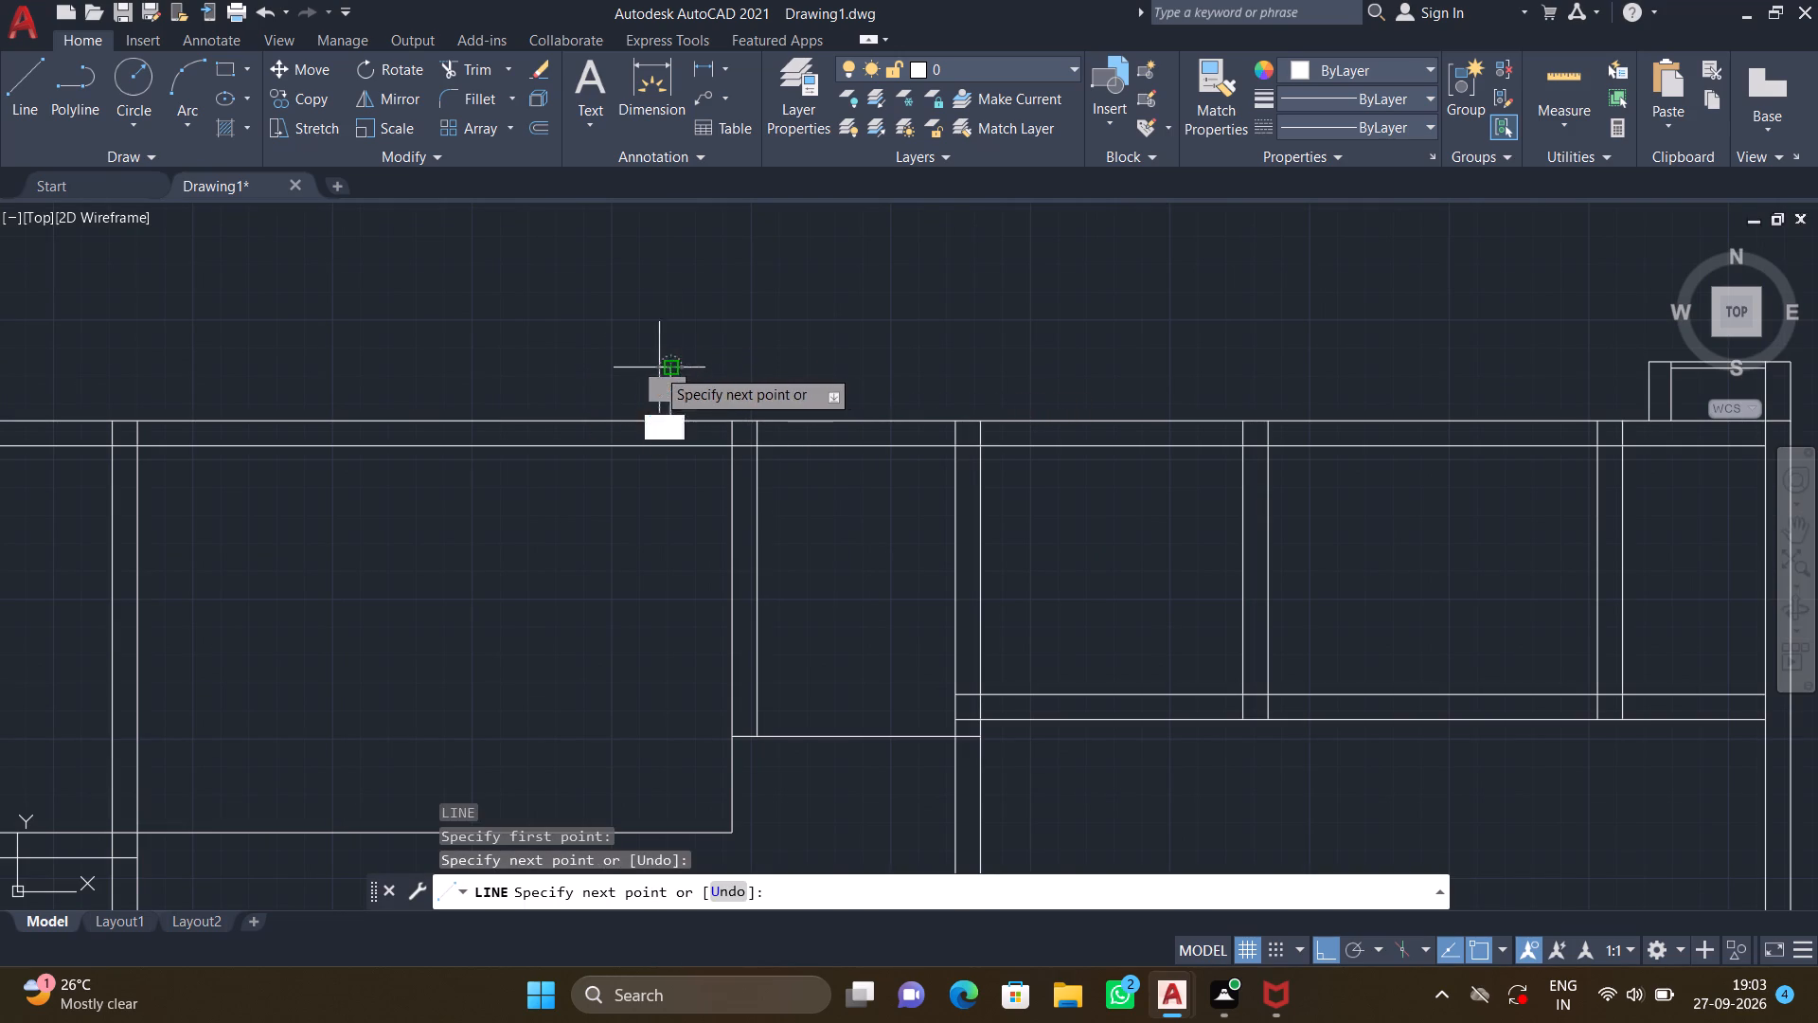
pyautogui.scroll(3, 641, 366)
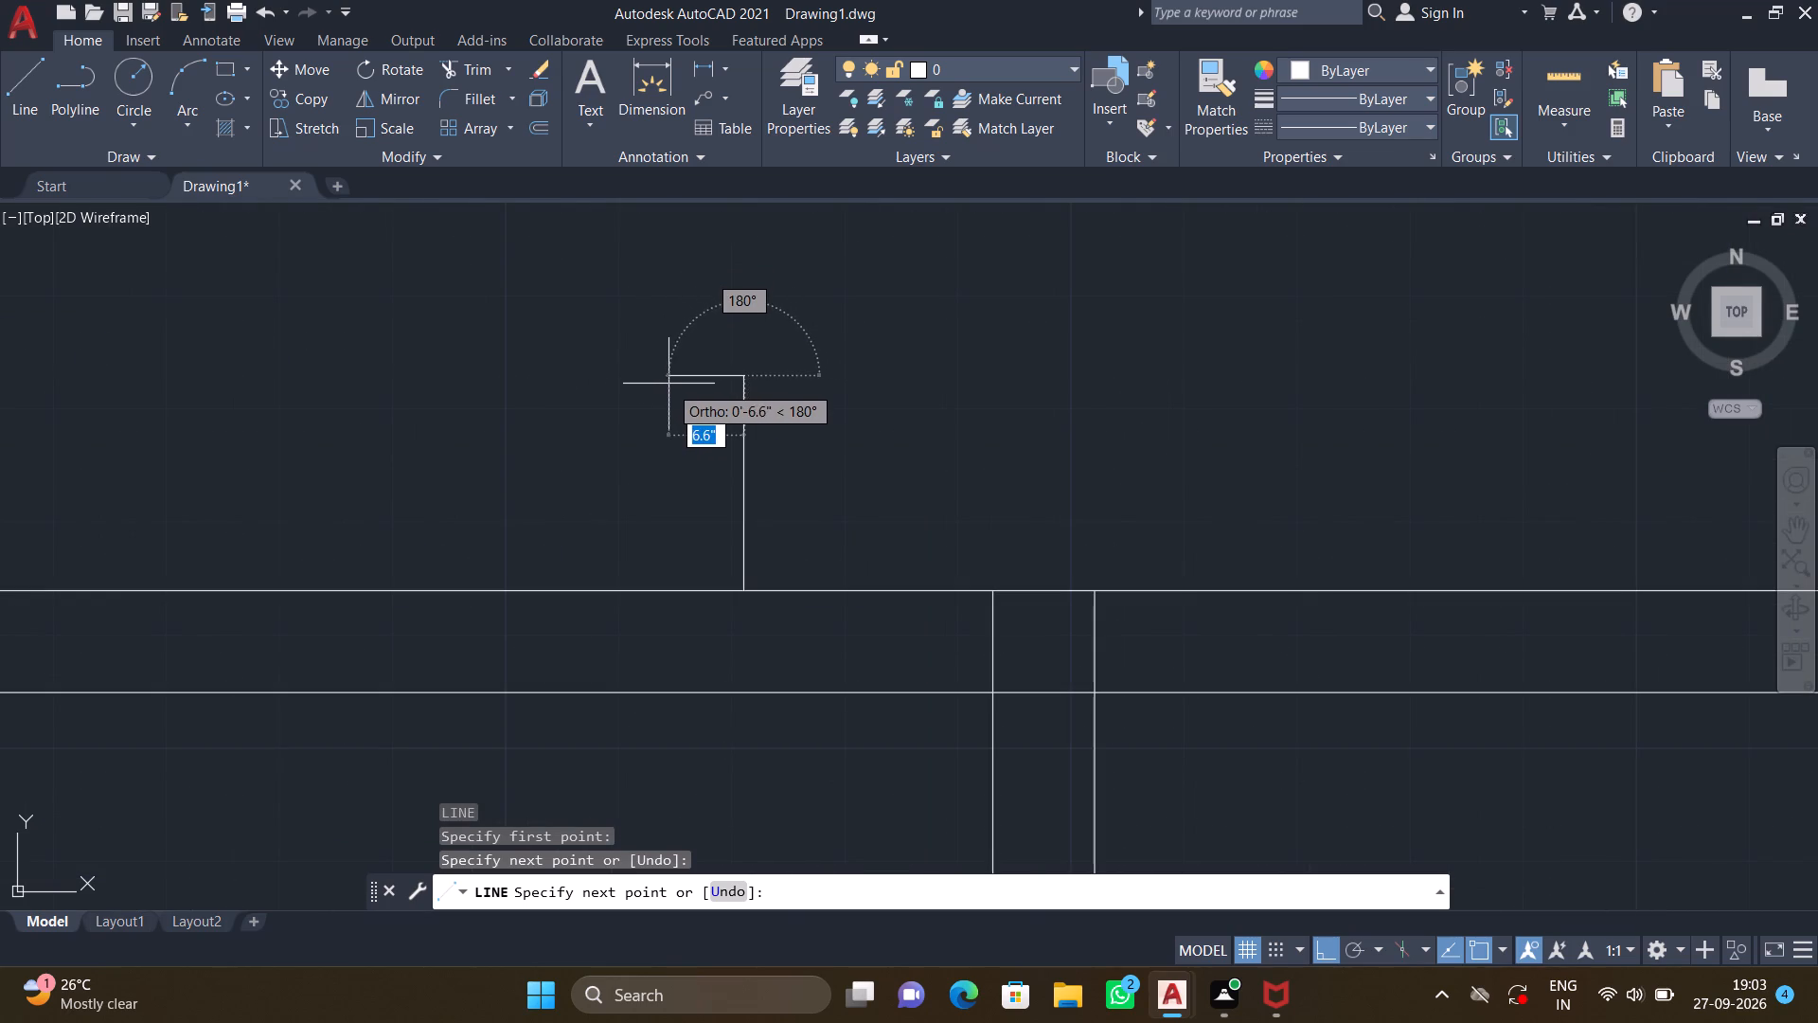
pyautogui.click(673, 384)
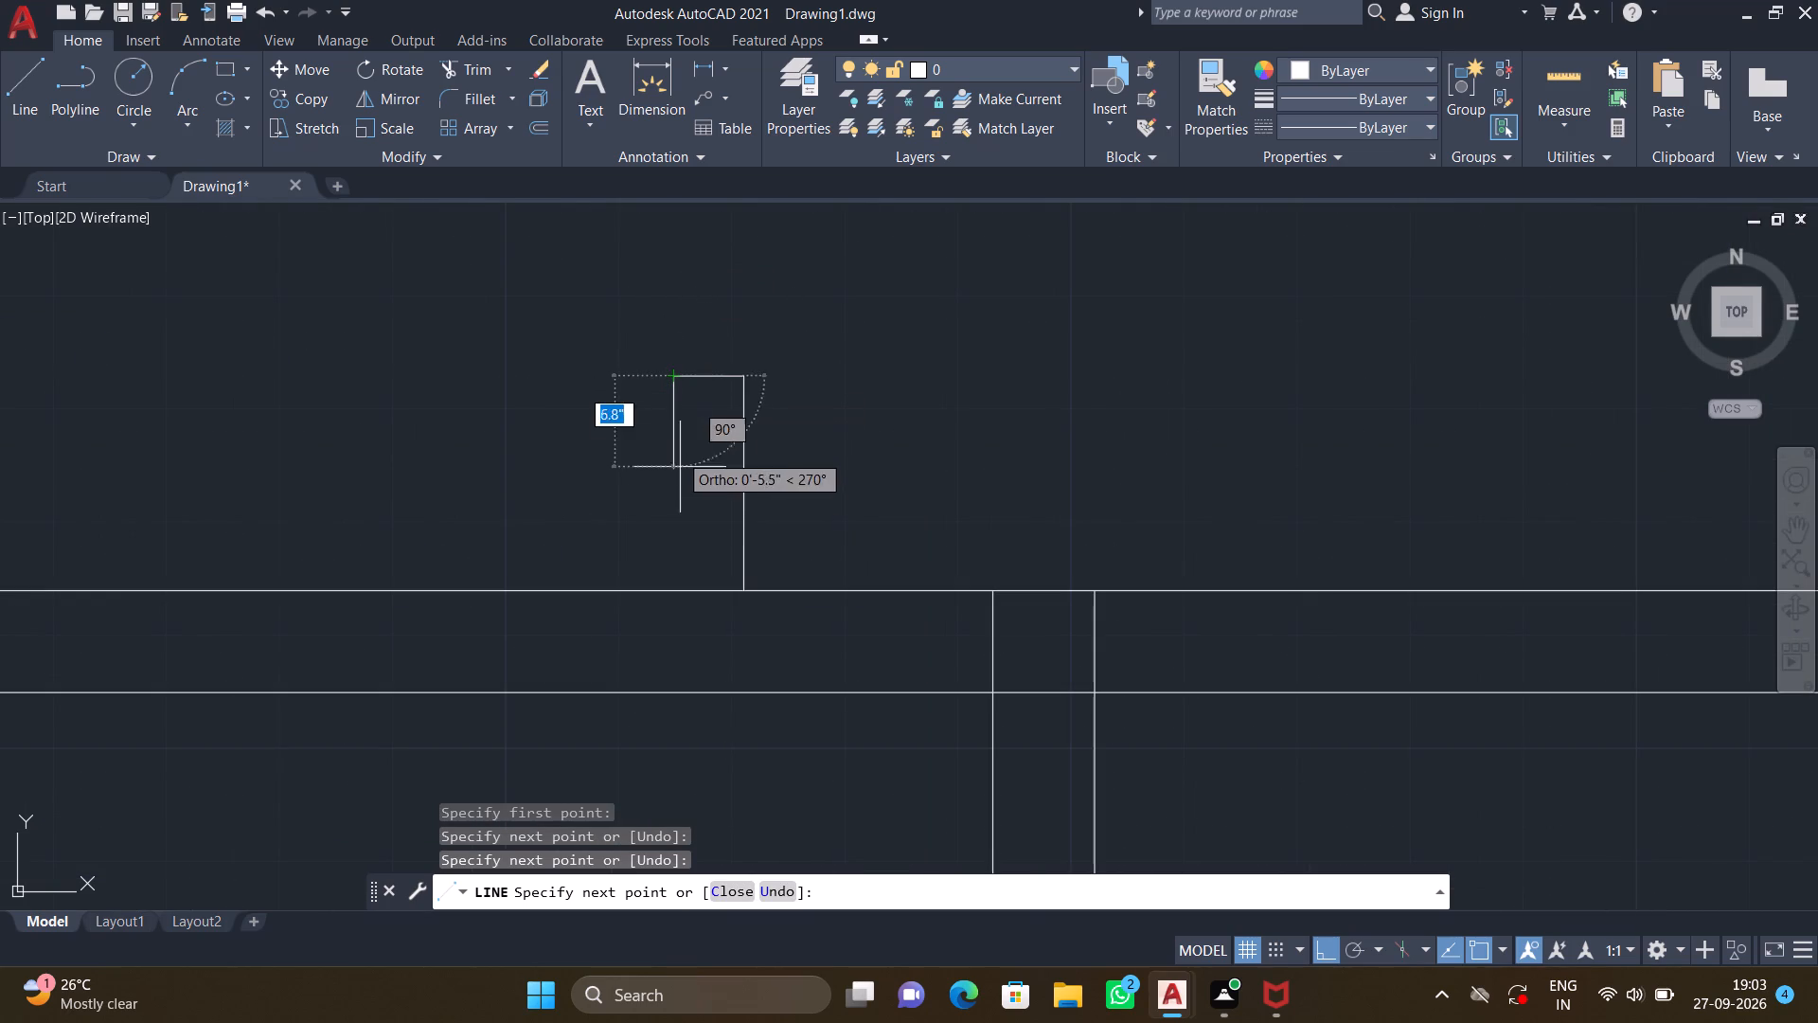
pyautogui.click(679, 588)
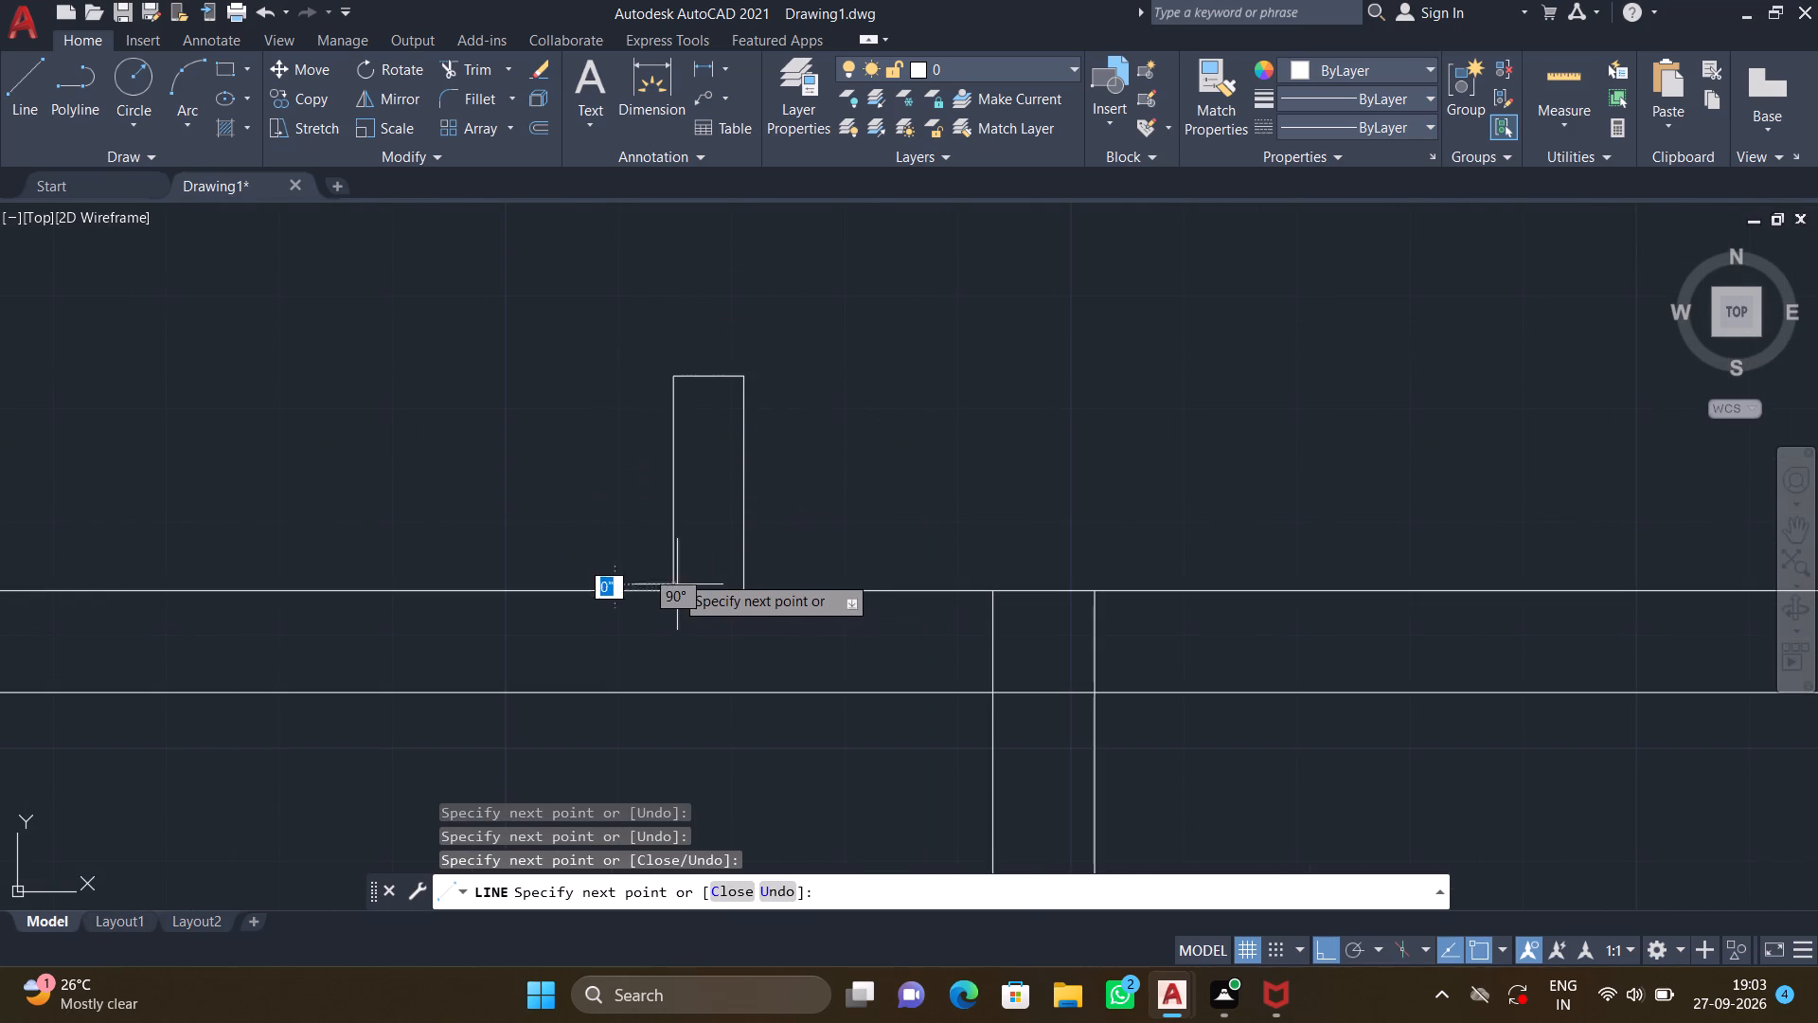
pyautogui.press('Return')
# Add an adjoining section about 1'-1" wide and 1'-7" high on the projection's west side, down to the north outer wall.
pyautogui.press('l')
pyautogui.press('Return')
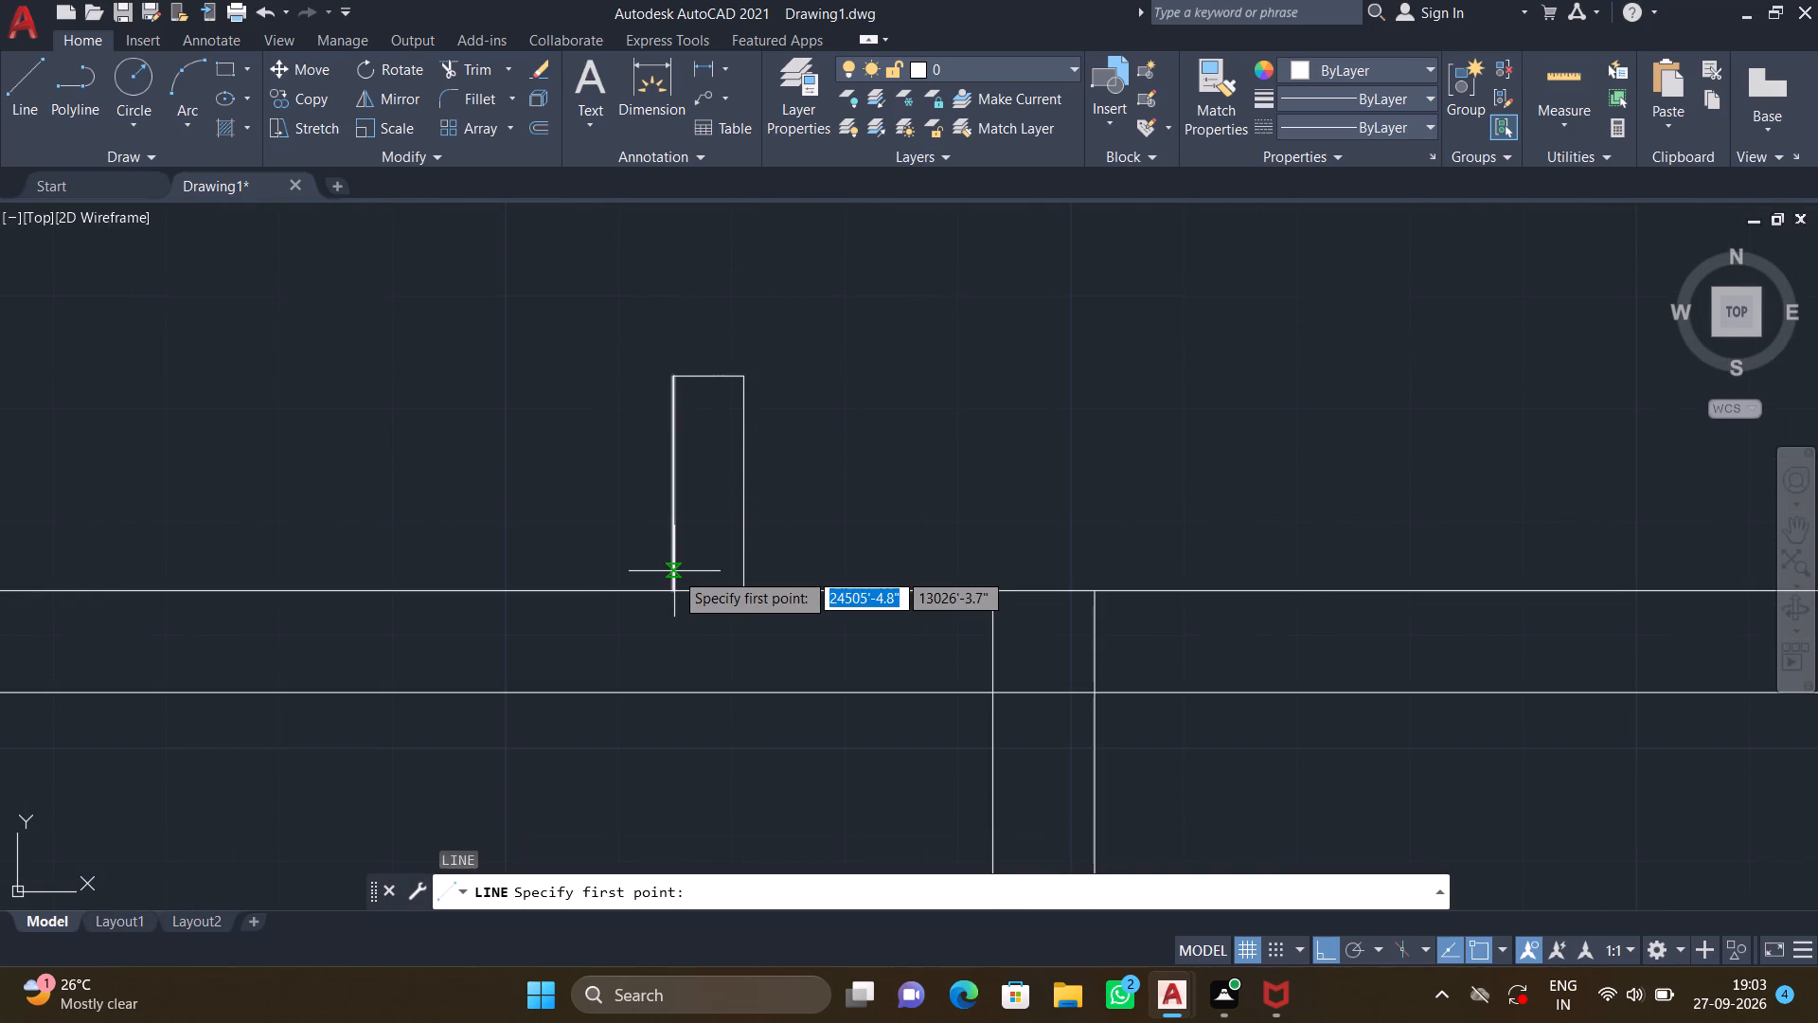
pyautogui.click(672, 375)
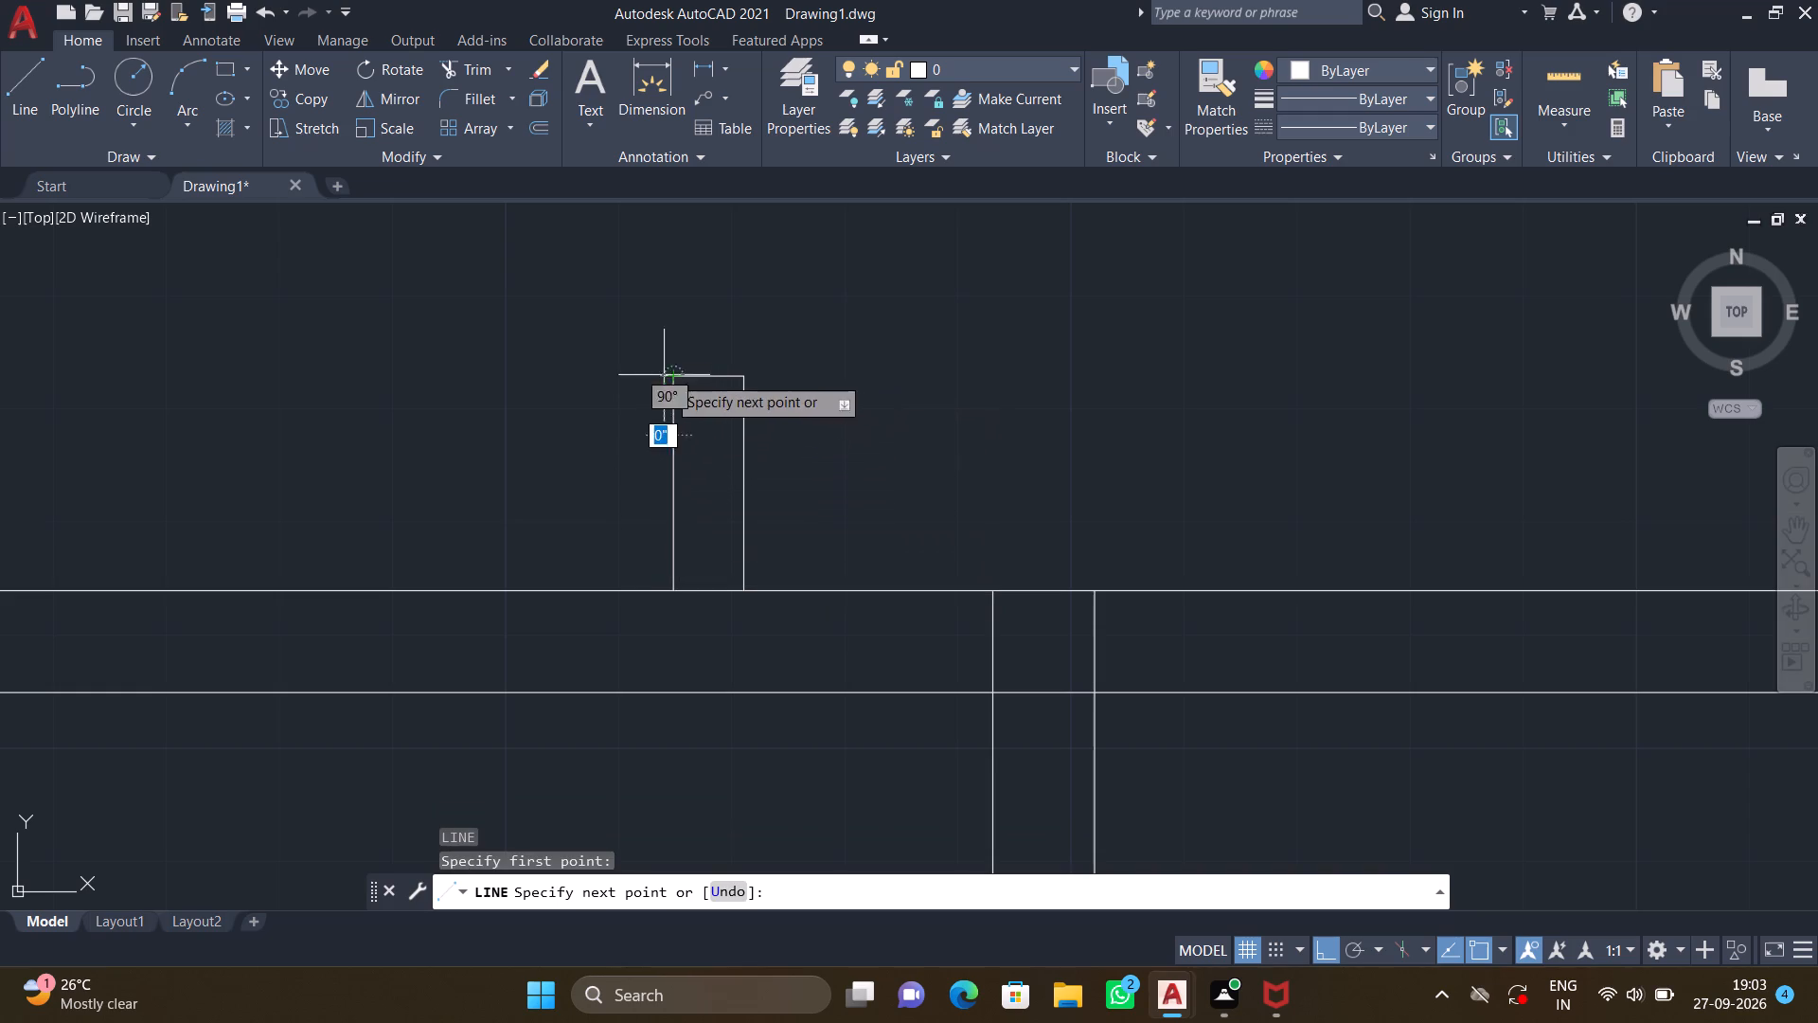
pyautogui.click(529, 377)
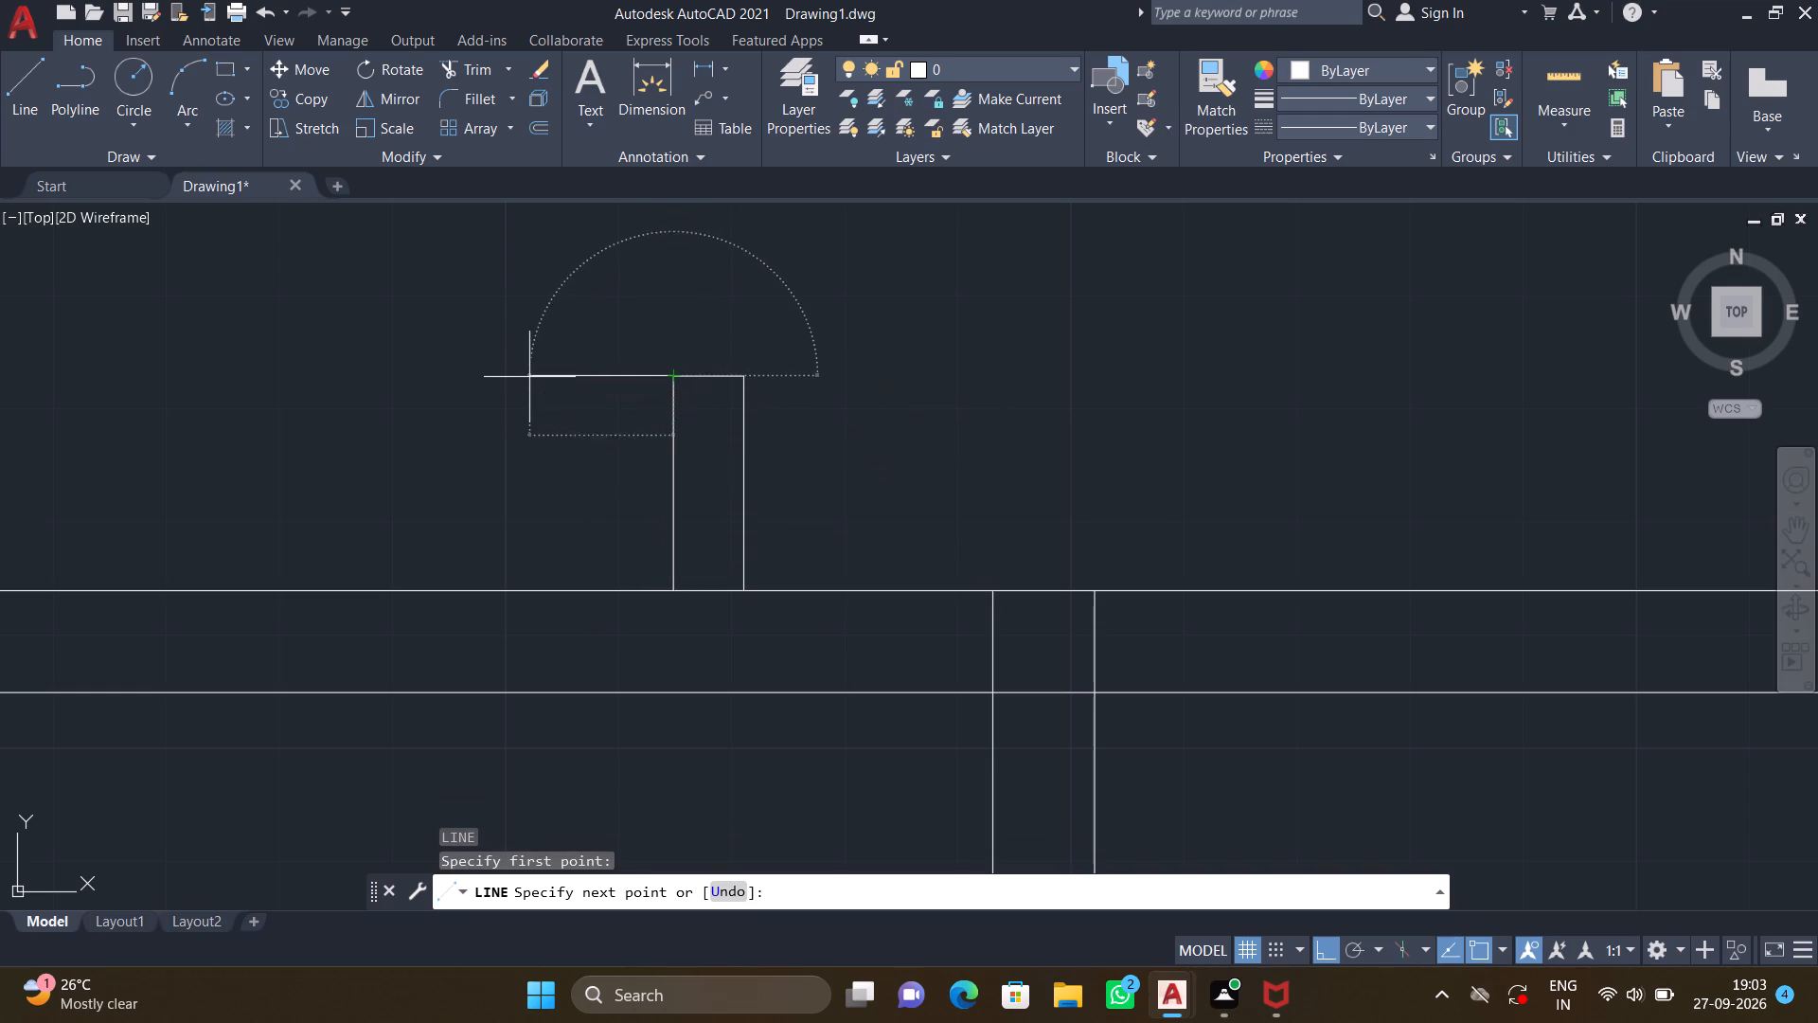
pyautogui.click(534, 592)
pyautogui.press('Return')
# Add another narrow section about 6" wide on the west side of the projection, down to the north outer wall.
pyautogui.press('l')
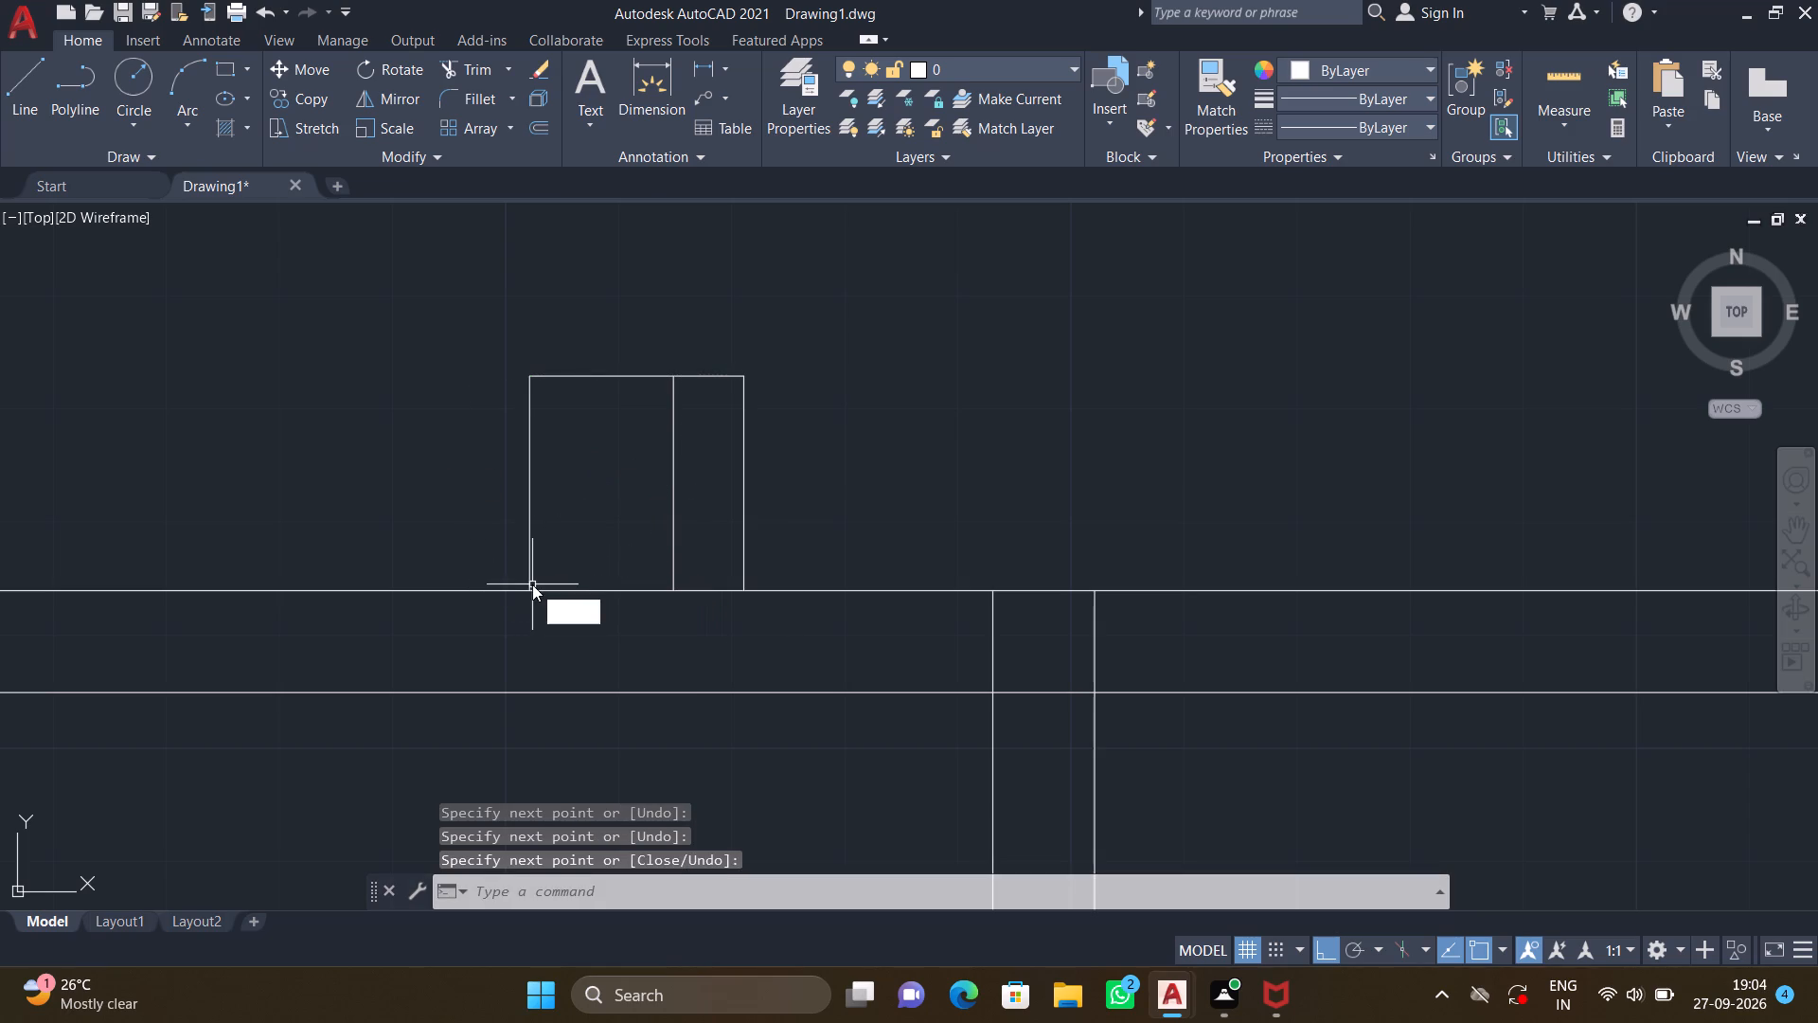
pyautogui.press('Return')
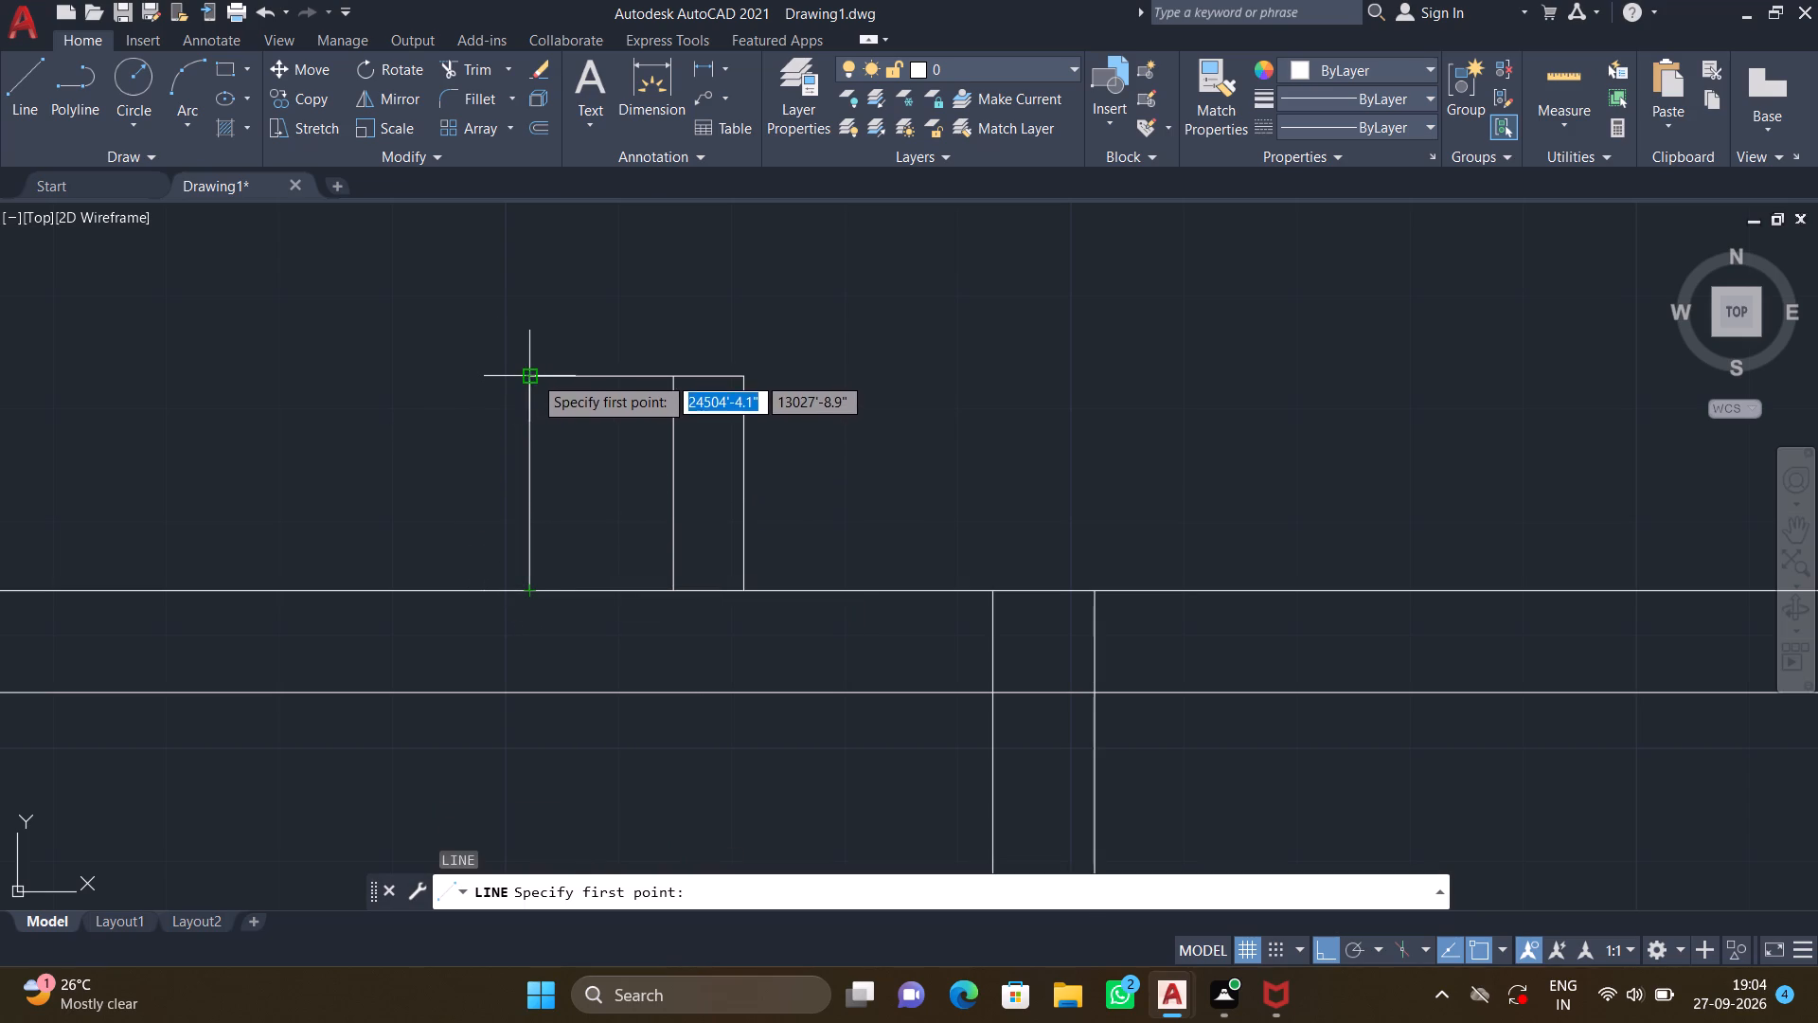
pyautogui.click(533, 375)
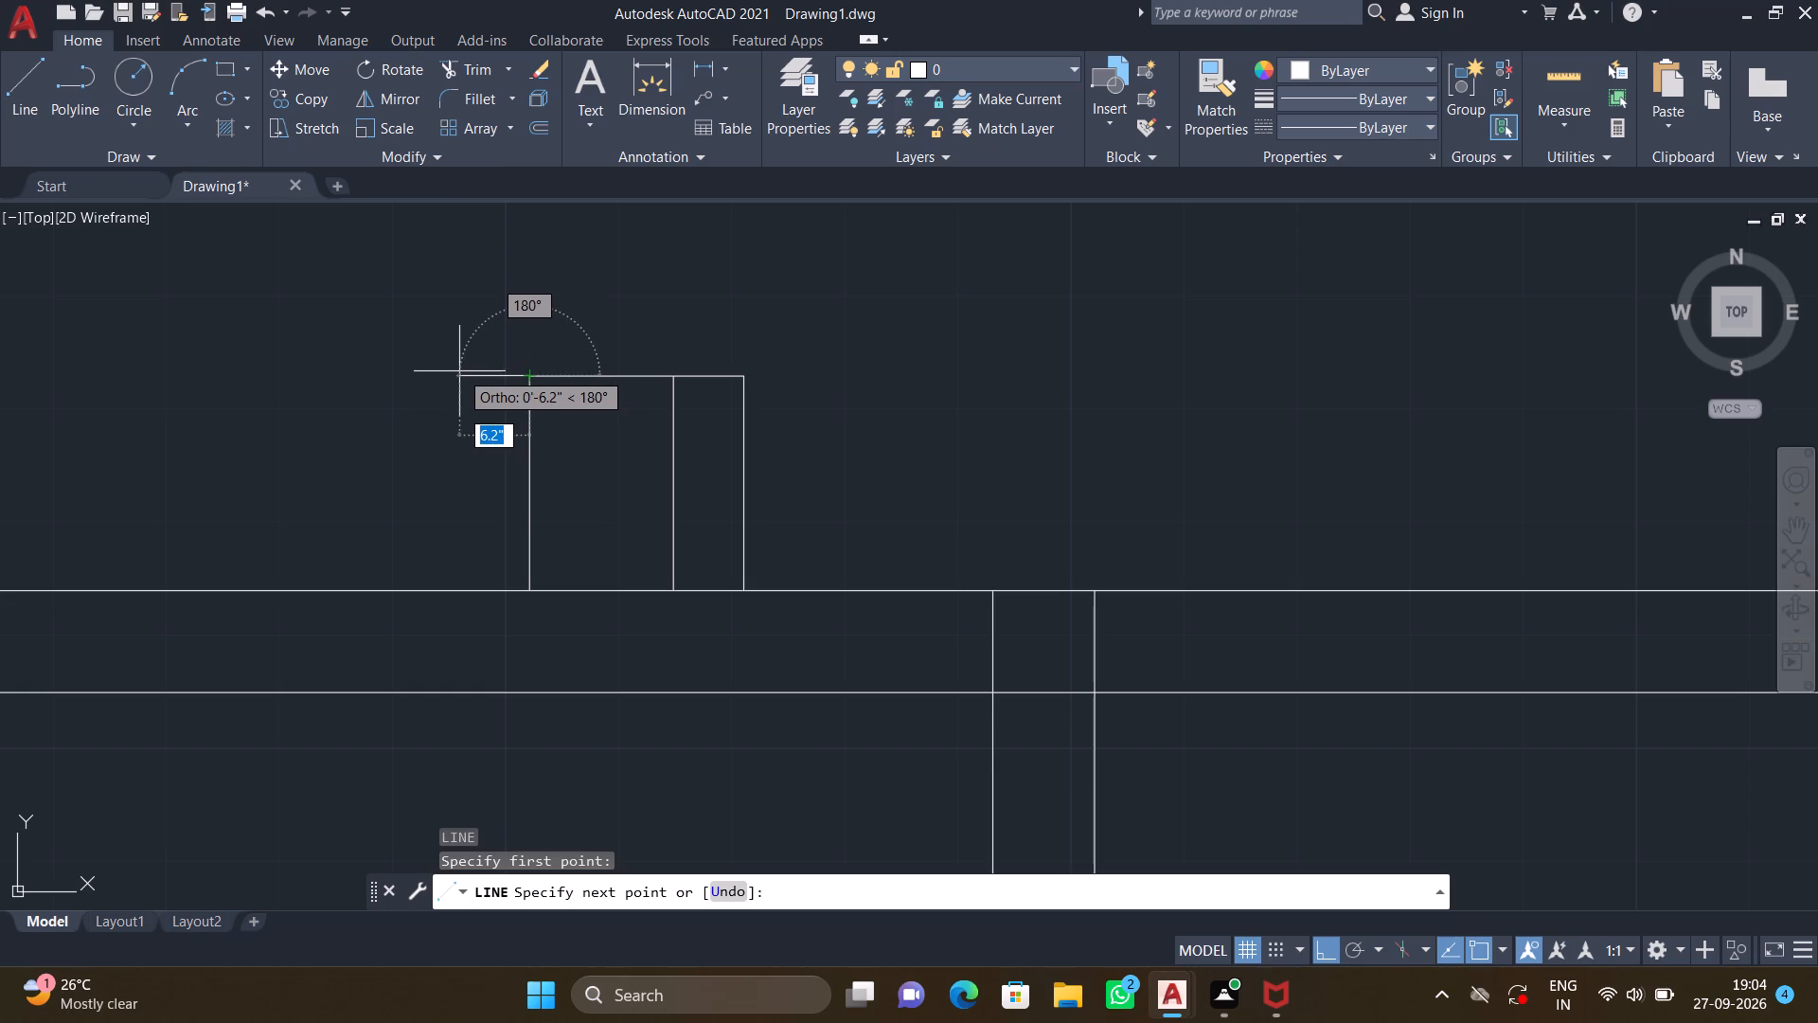
pyautogui.click(455, 379)
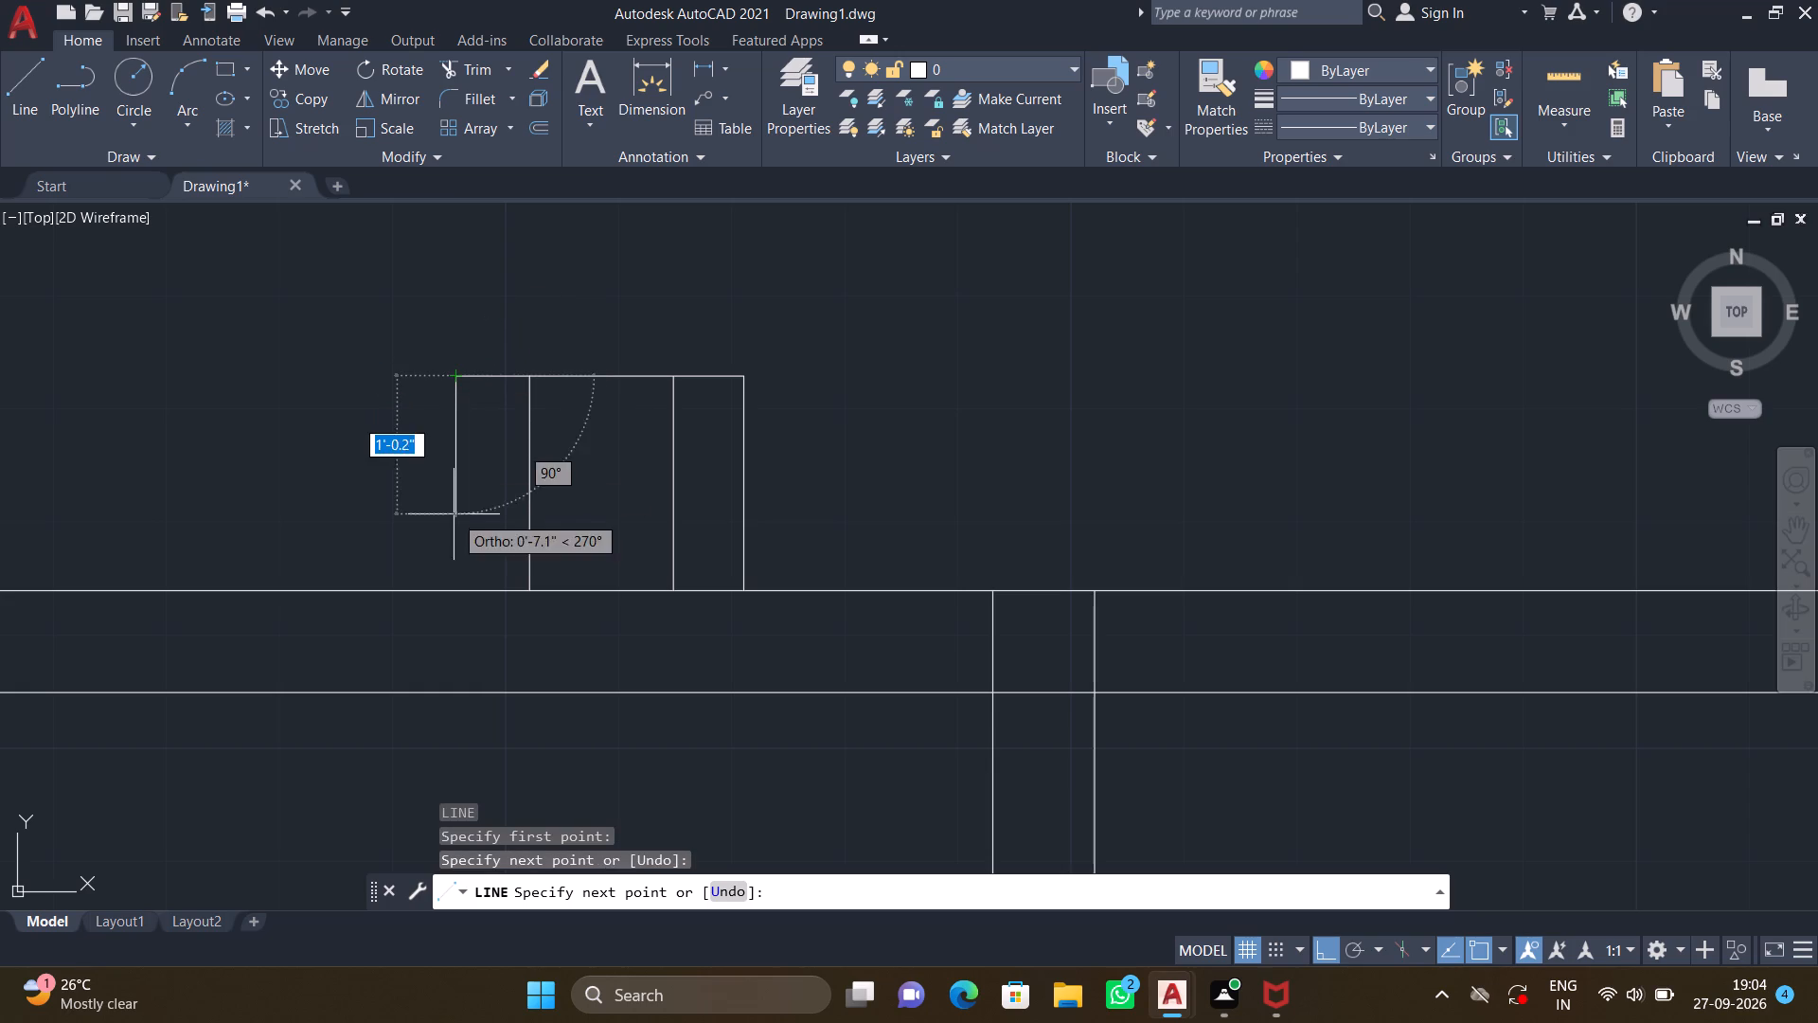
pyautogui.click(462, 587)
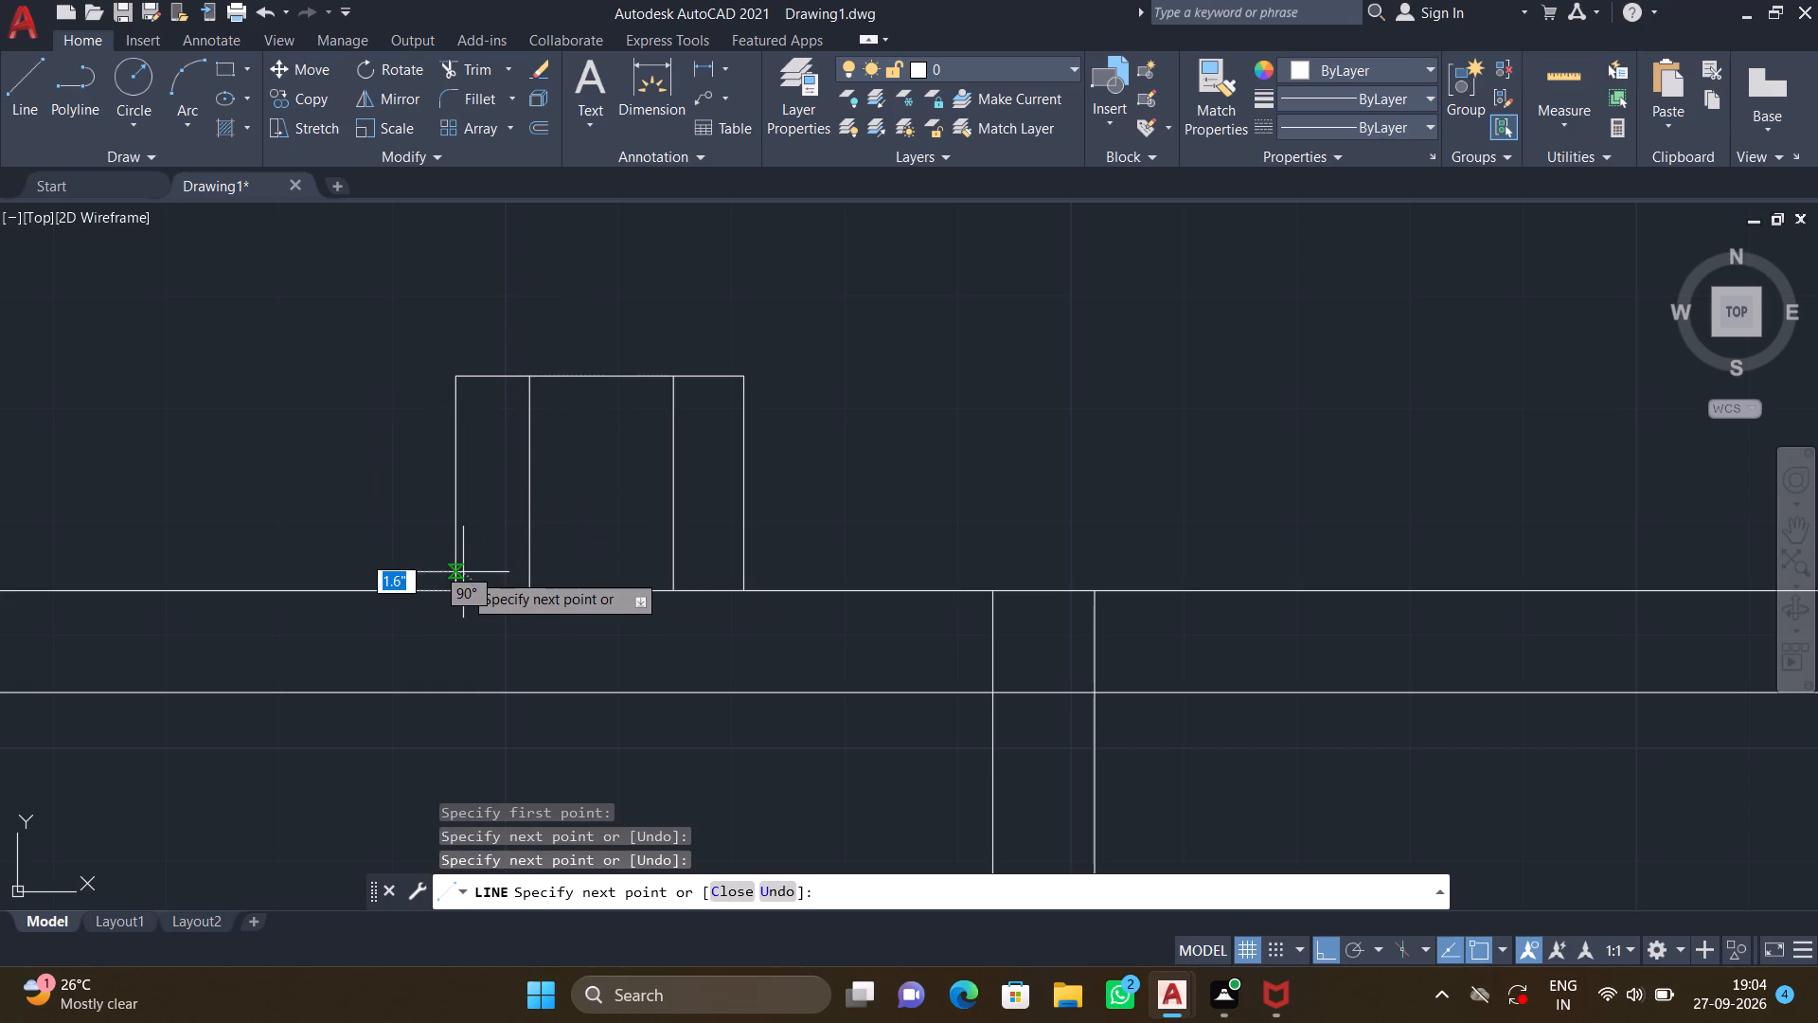
pyautogui.press('Return')
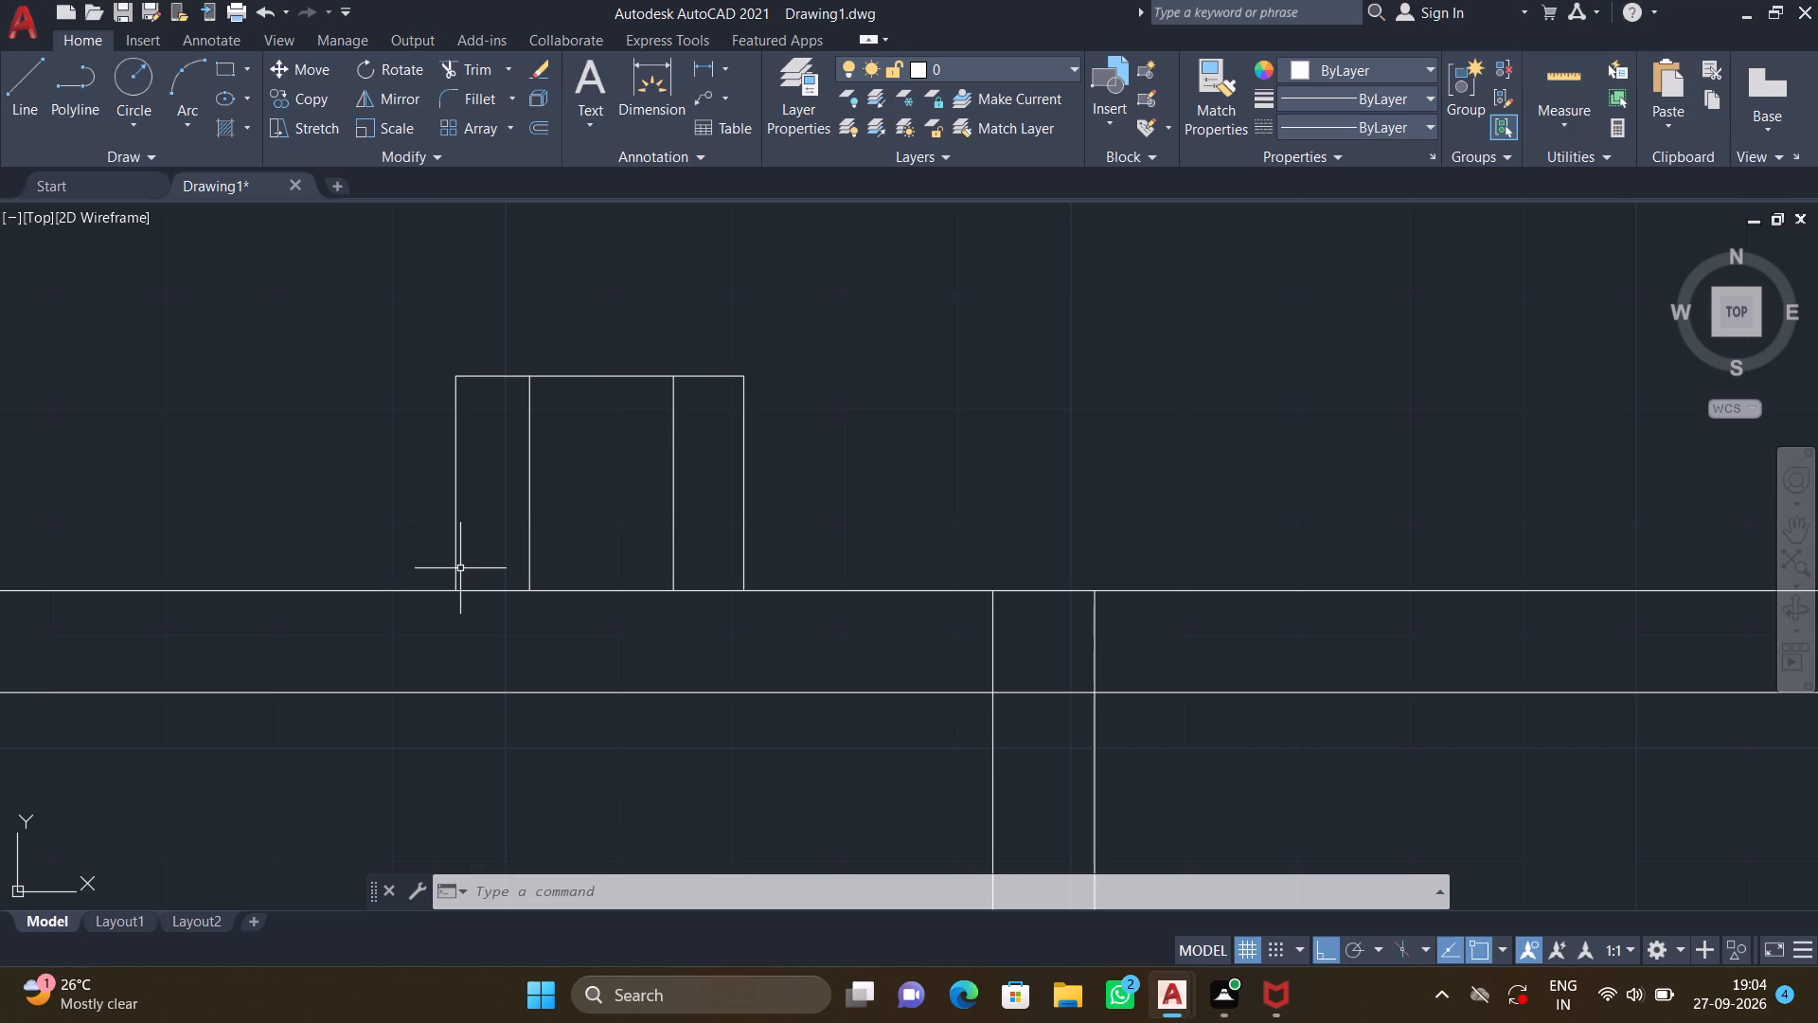
# Draw a narrow horizontal strip about 1'-5" long and 3" deep projecting from the east outer wall, just north of the northern rooms' south wall.
pyautogui.scroll(-4, 911, 578)
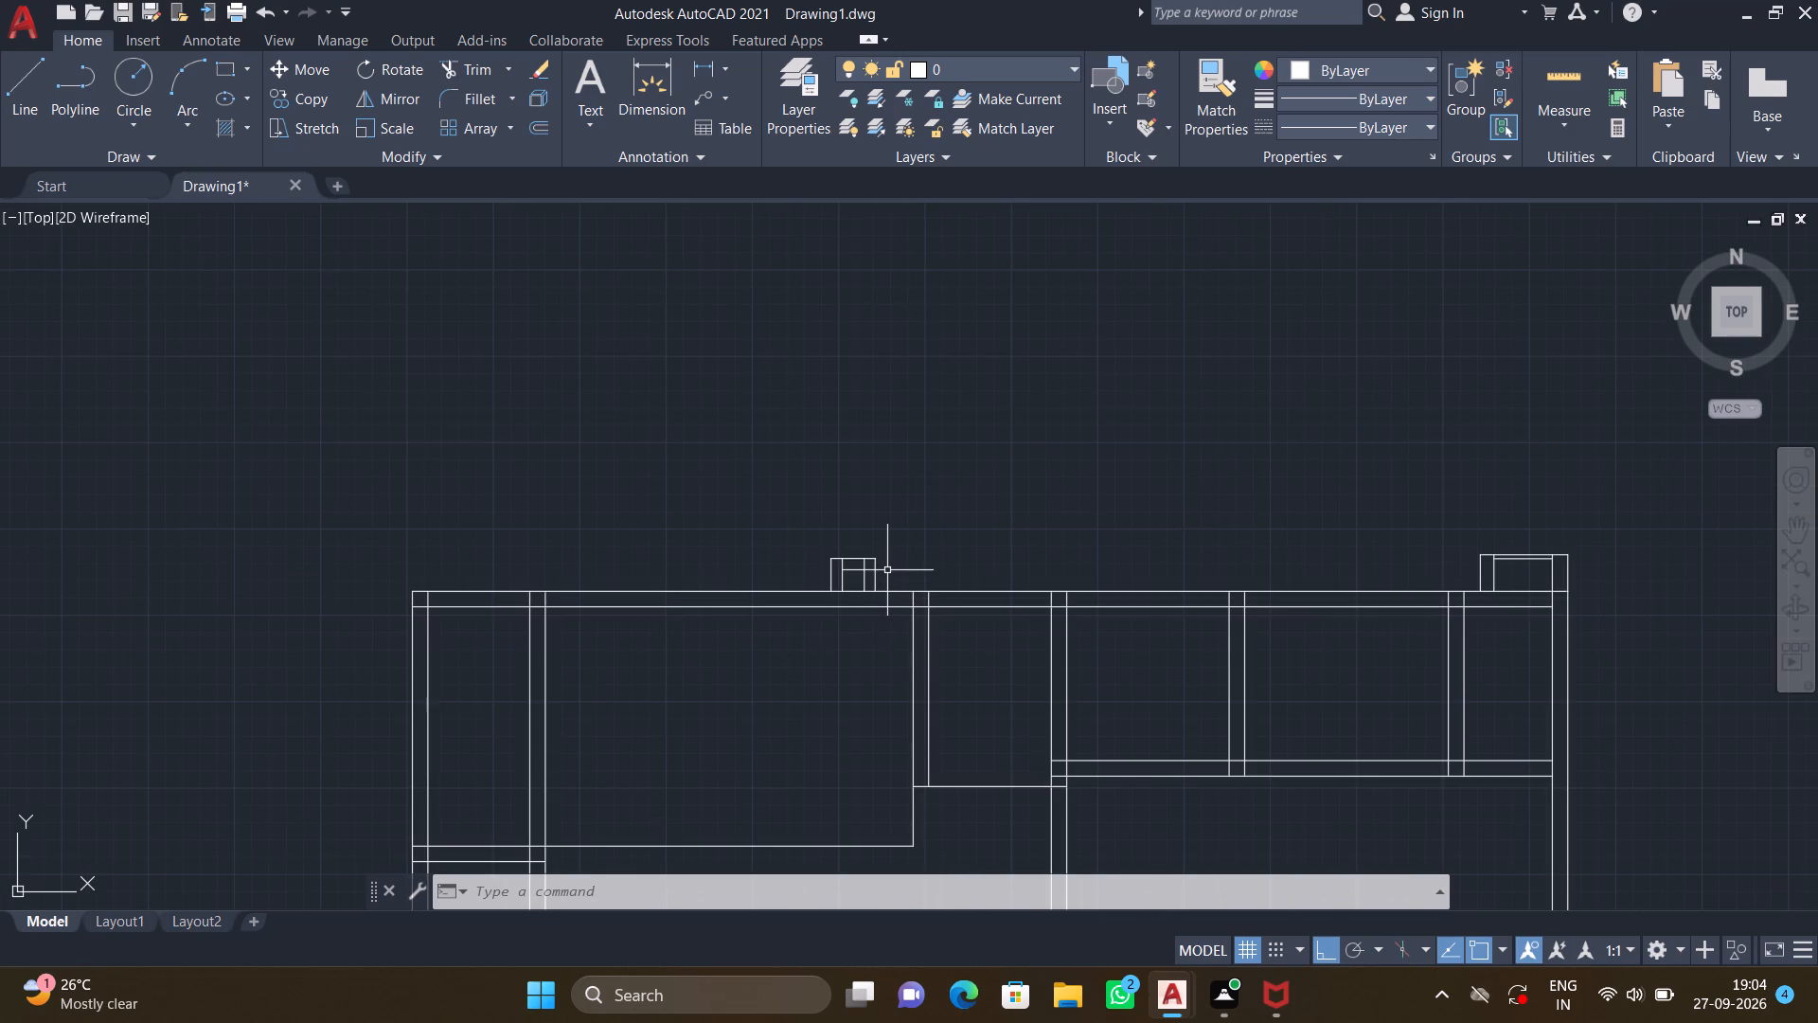
pyautogui.scroll(-1, 777, 630)
pyautogui.moveTo(715, 671); pyautogui.dragTo(578, 464, button='middle')
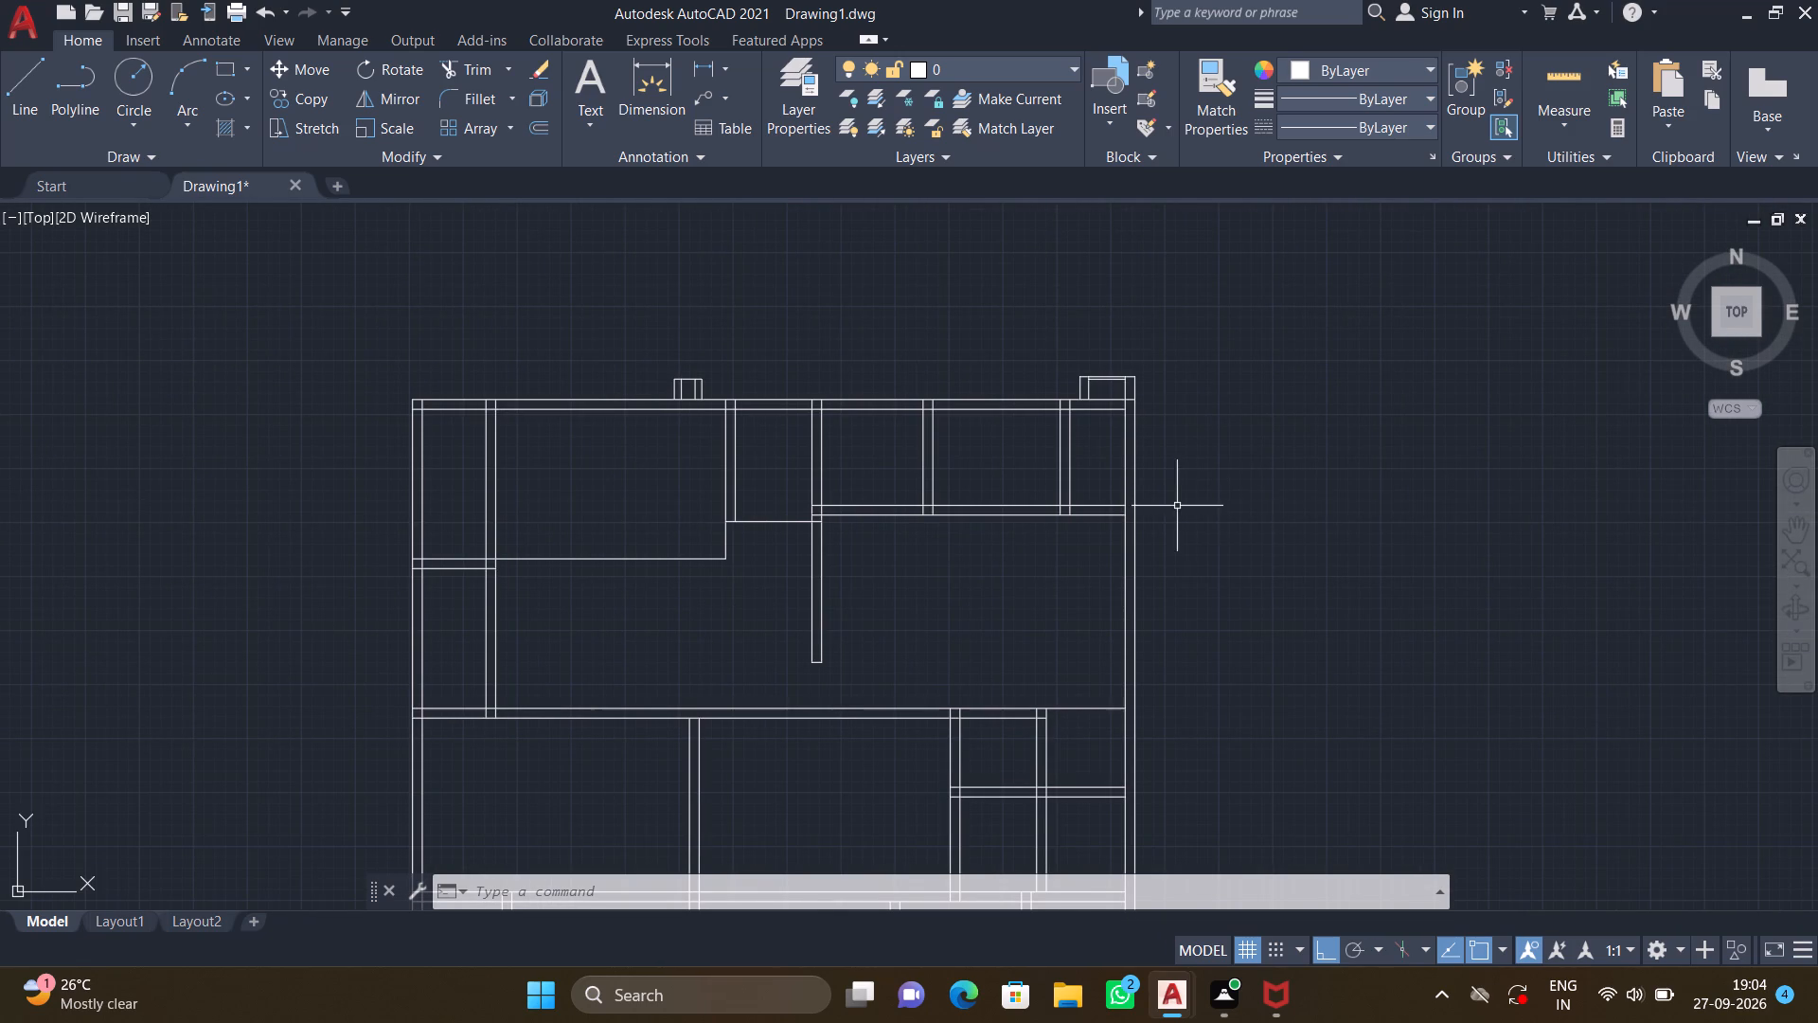
pyautogui.scroll(3, 1168, 502)
pyautogui.press('l')
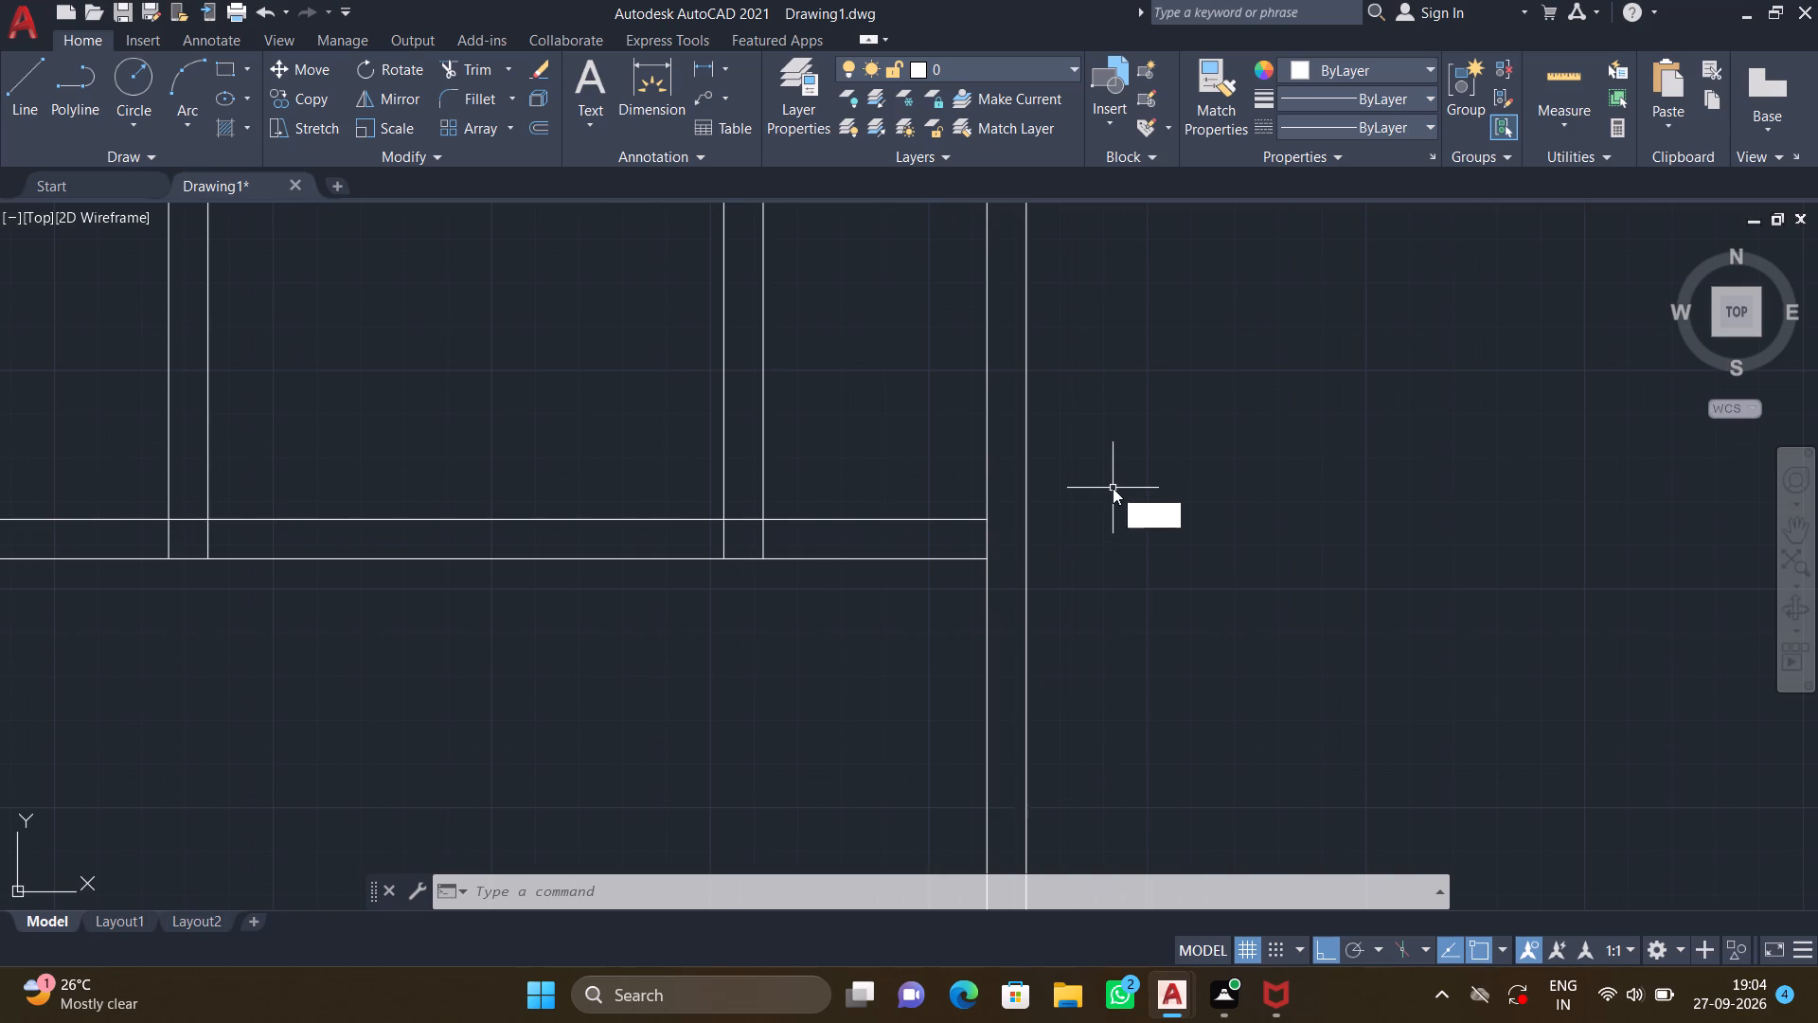
pyautogui.press('Return')
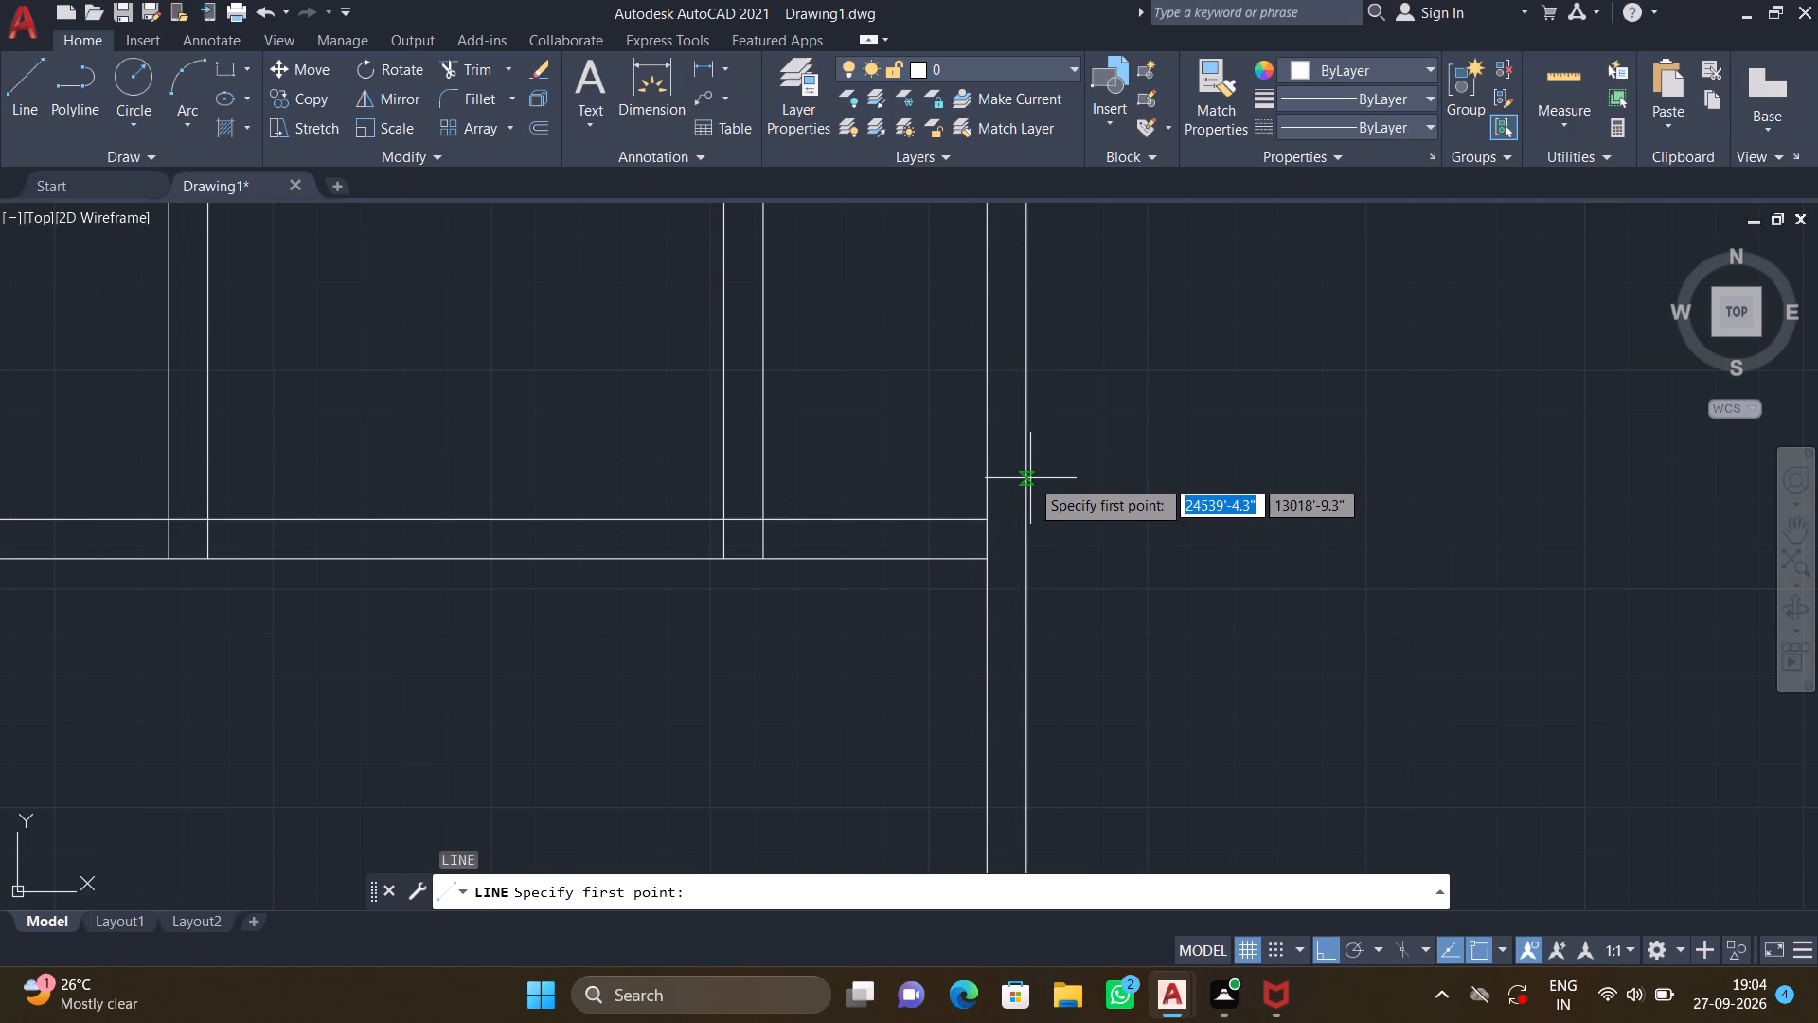
pyautogui.click(1025, 477)
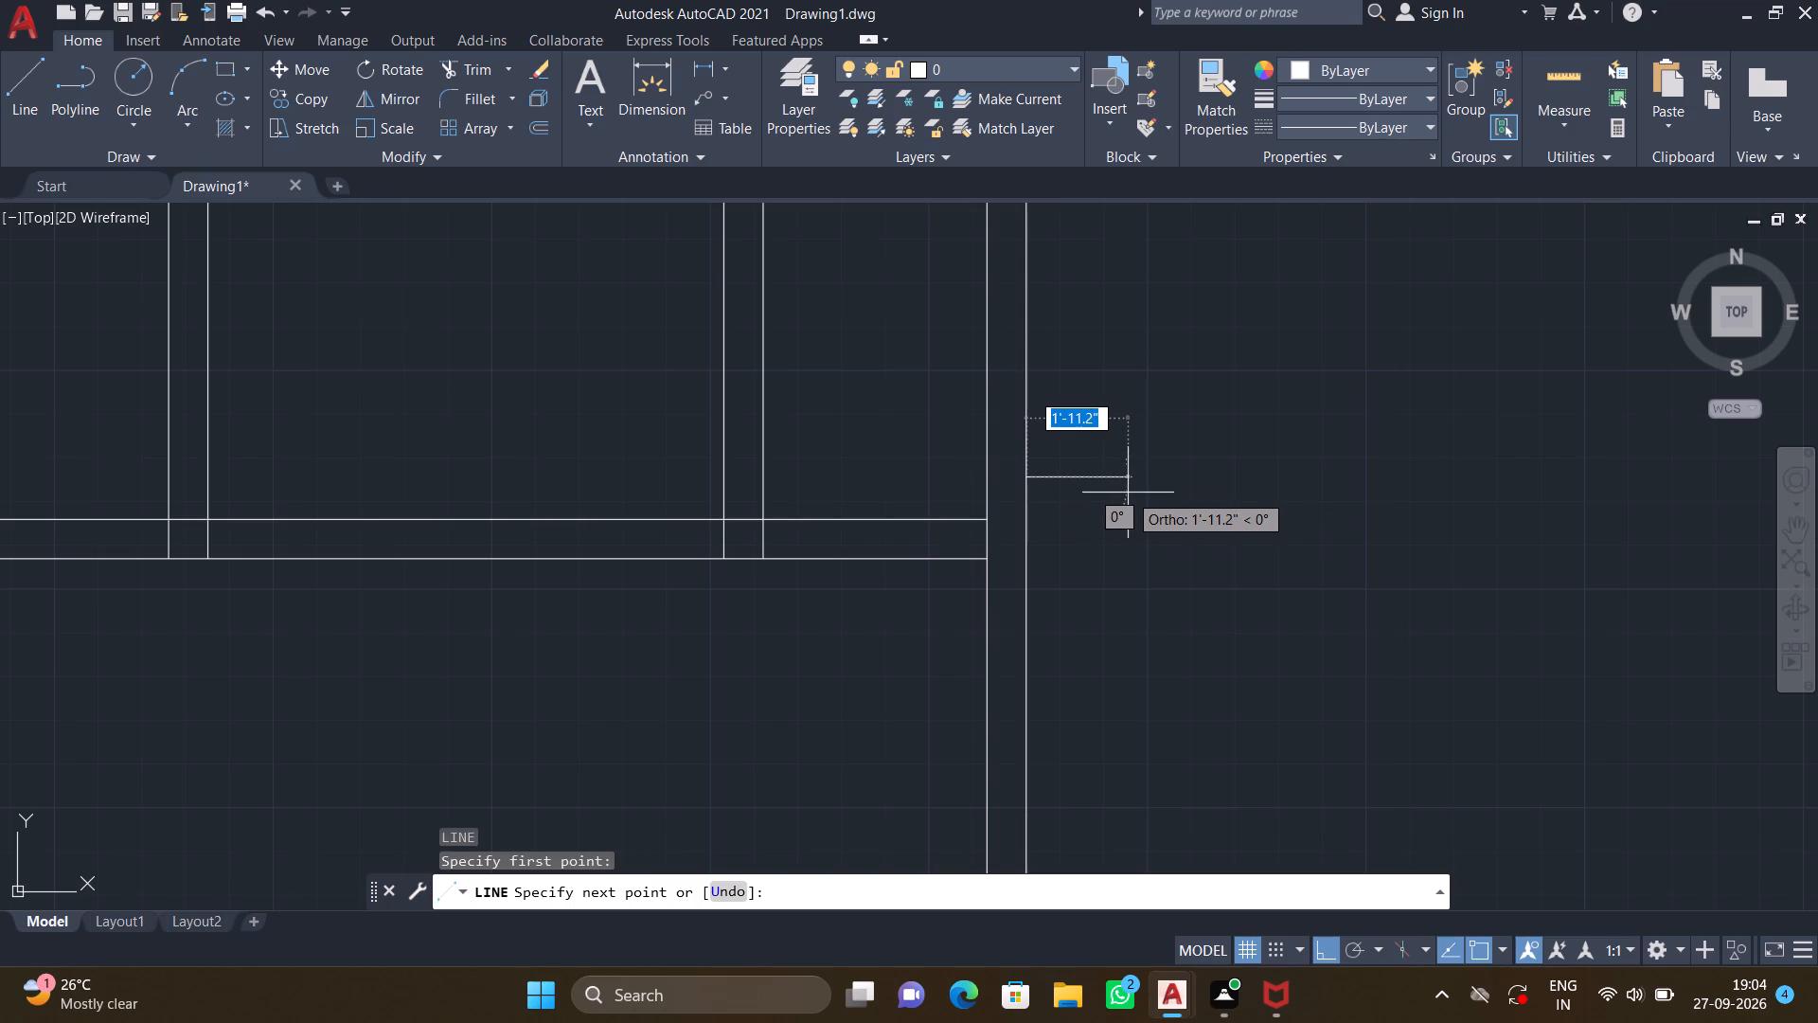
pyautogui.scroll(4, 1114, 473)
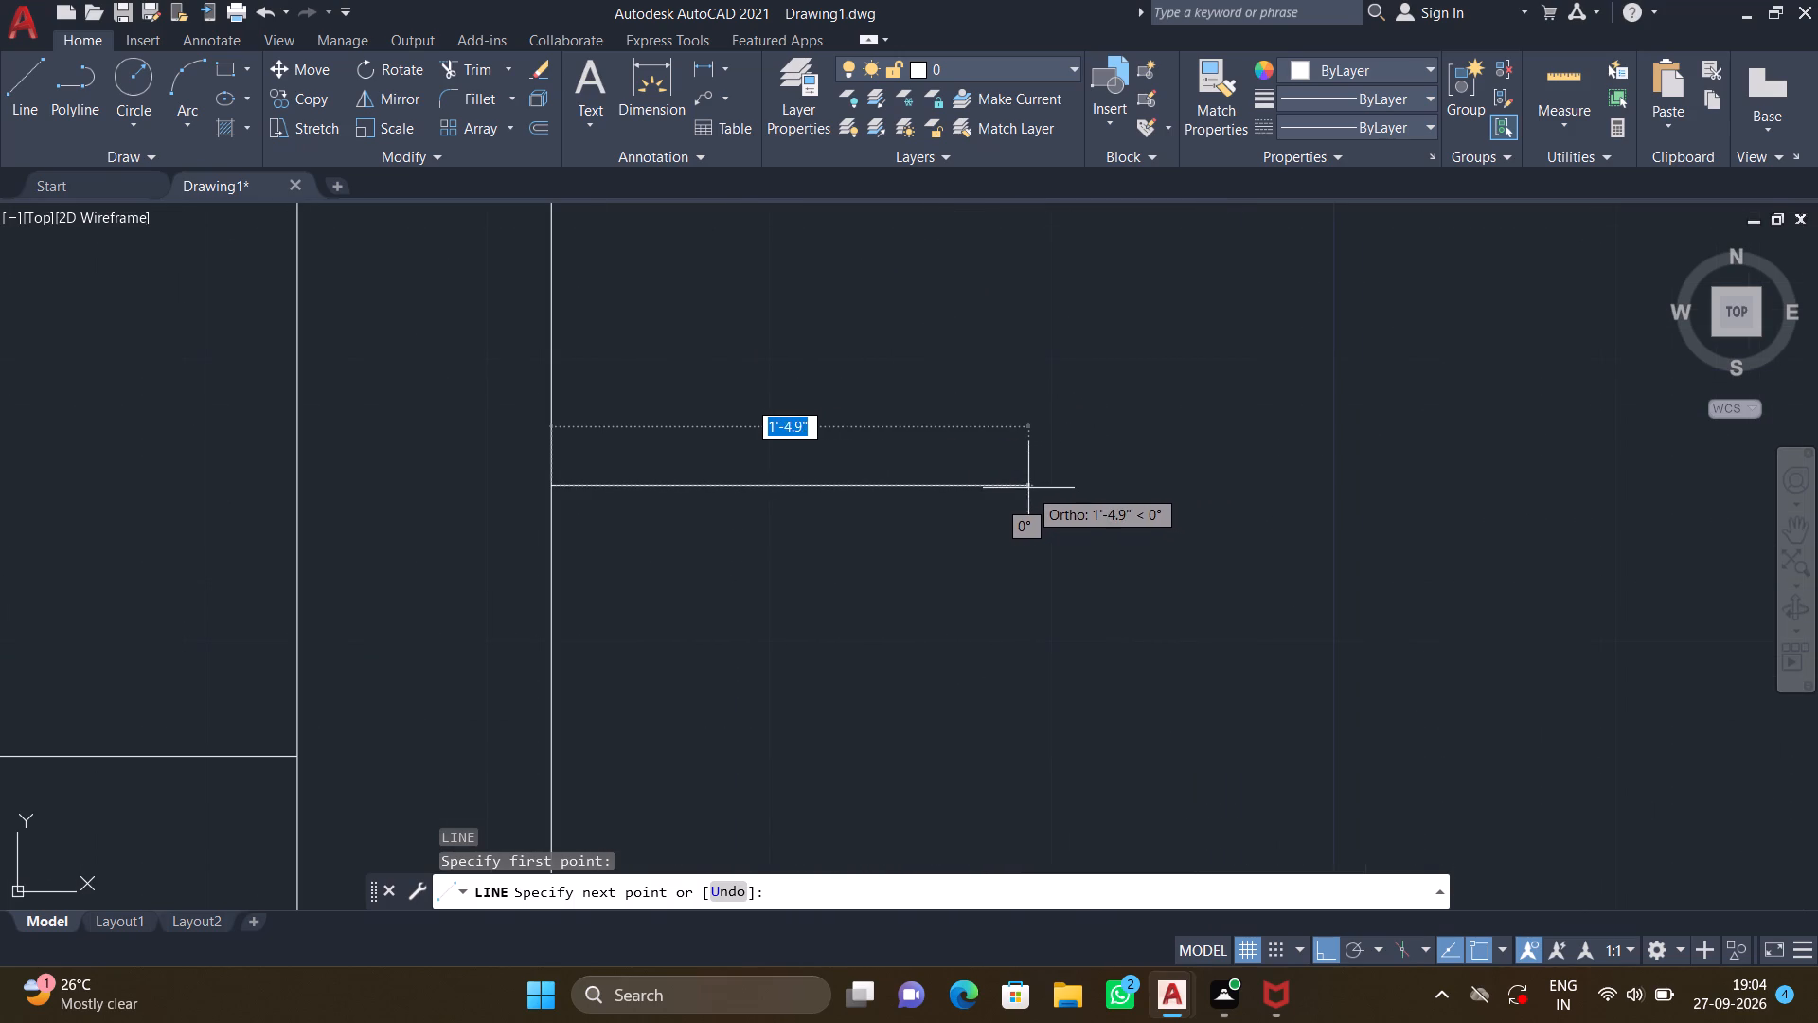
pyautogui.click(1028, 488)
pyautogui.click(1026, 395)
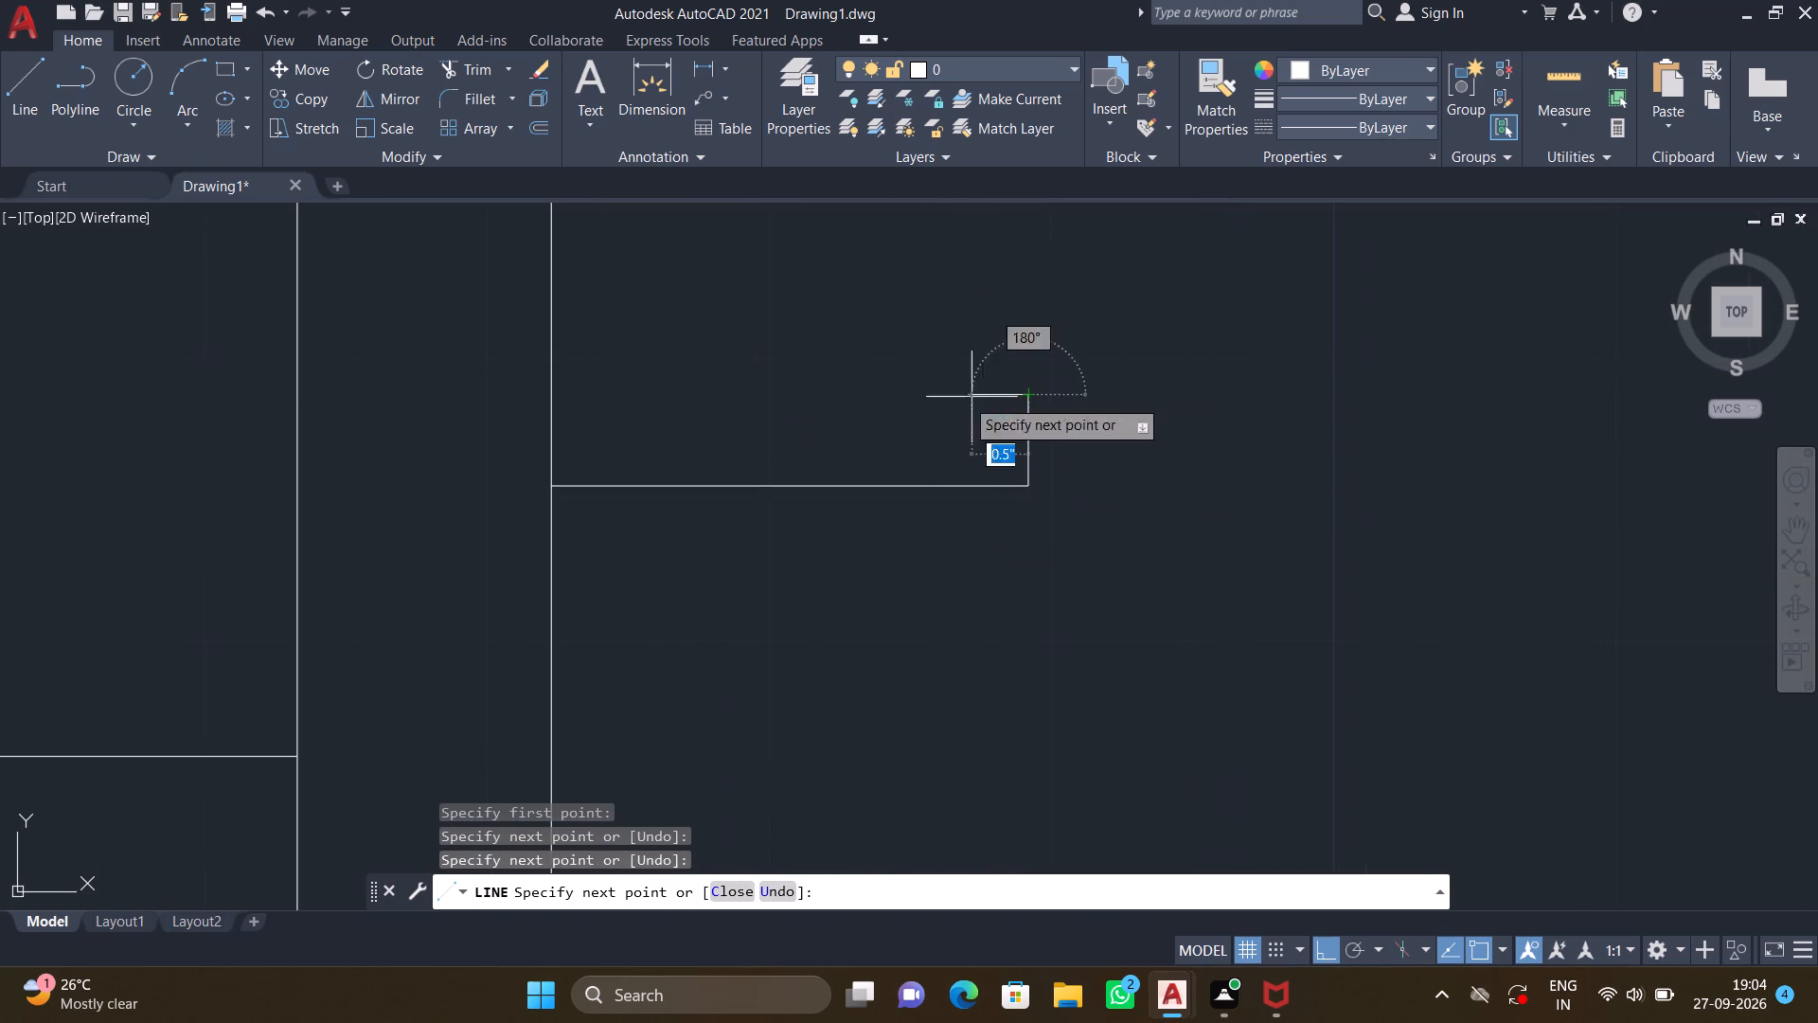
pyautogui.click(545, 389)
pyautogui.press('Return')
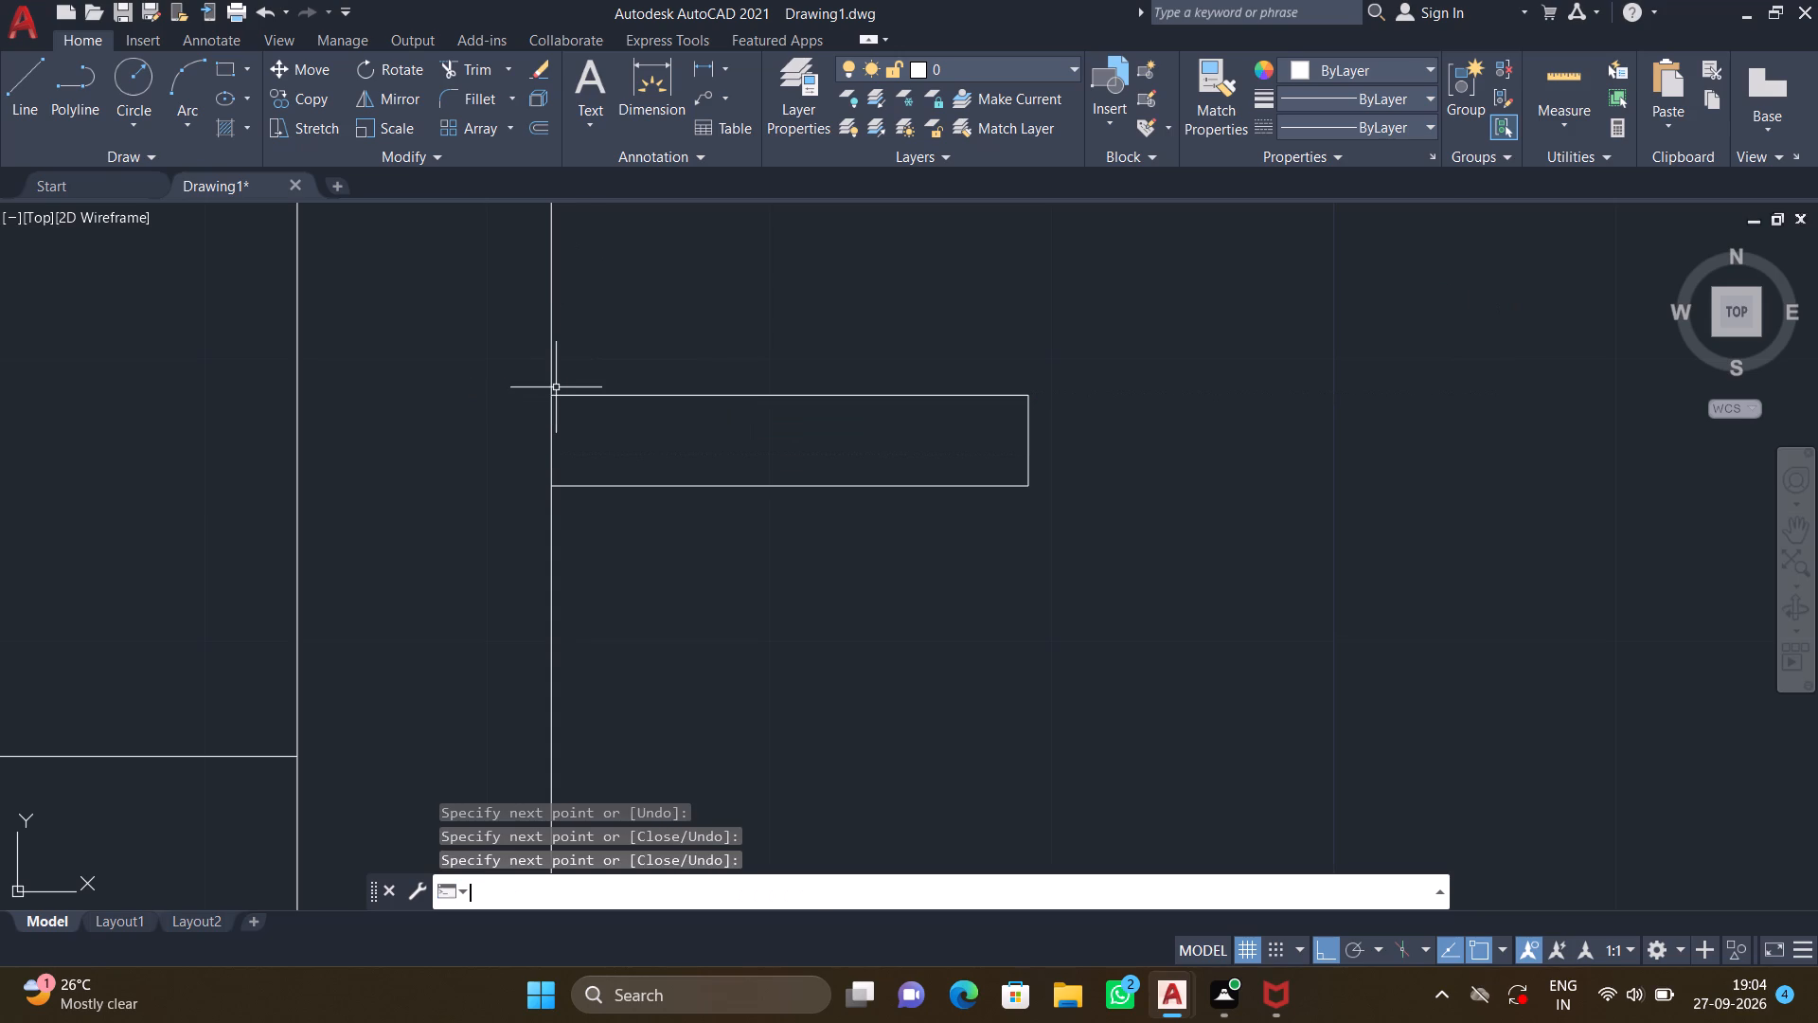
# Add an adjoining section about 1'-5" wide and 1'-2" high below the strip, closed back to the east outer wall.
pyautogui.scroll(-2, 592, 416)
pyautogui.moveTo(637, 506); pyautogui.dragTo(635, 380, button='middle')
pyautogui.scroll(-1, 668, 414)
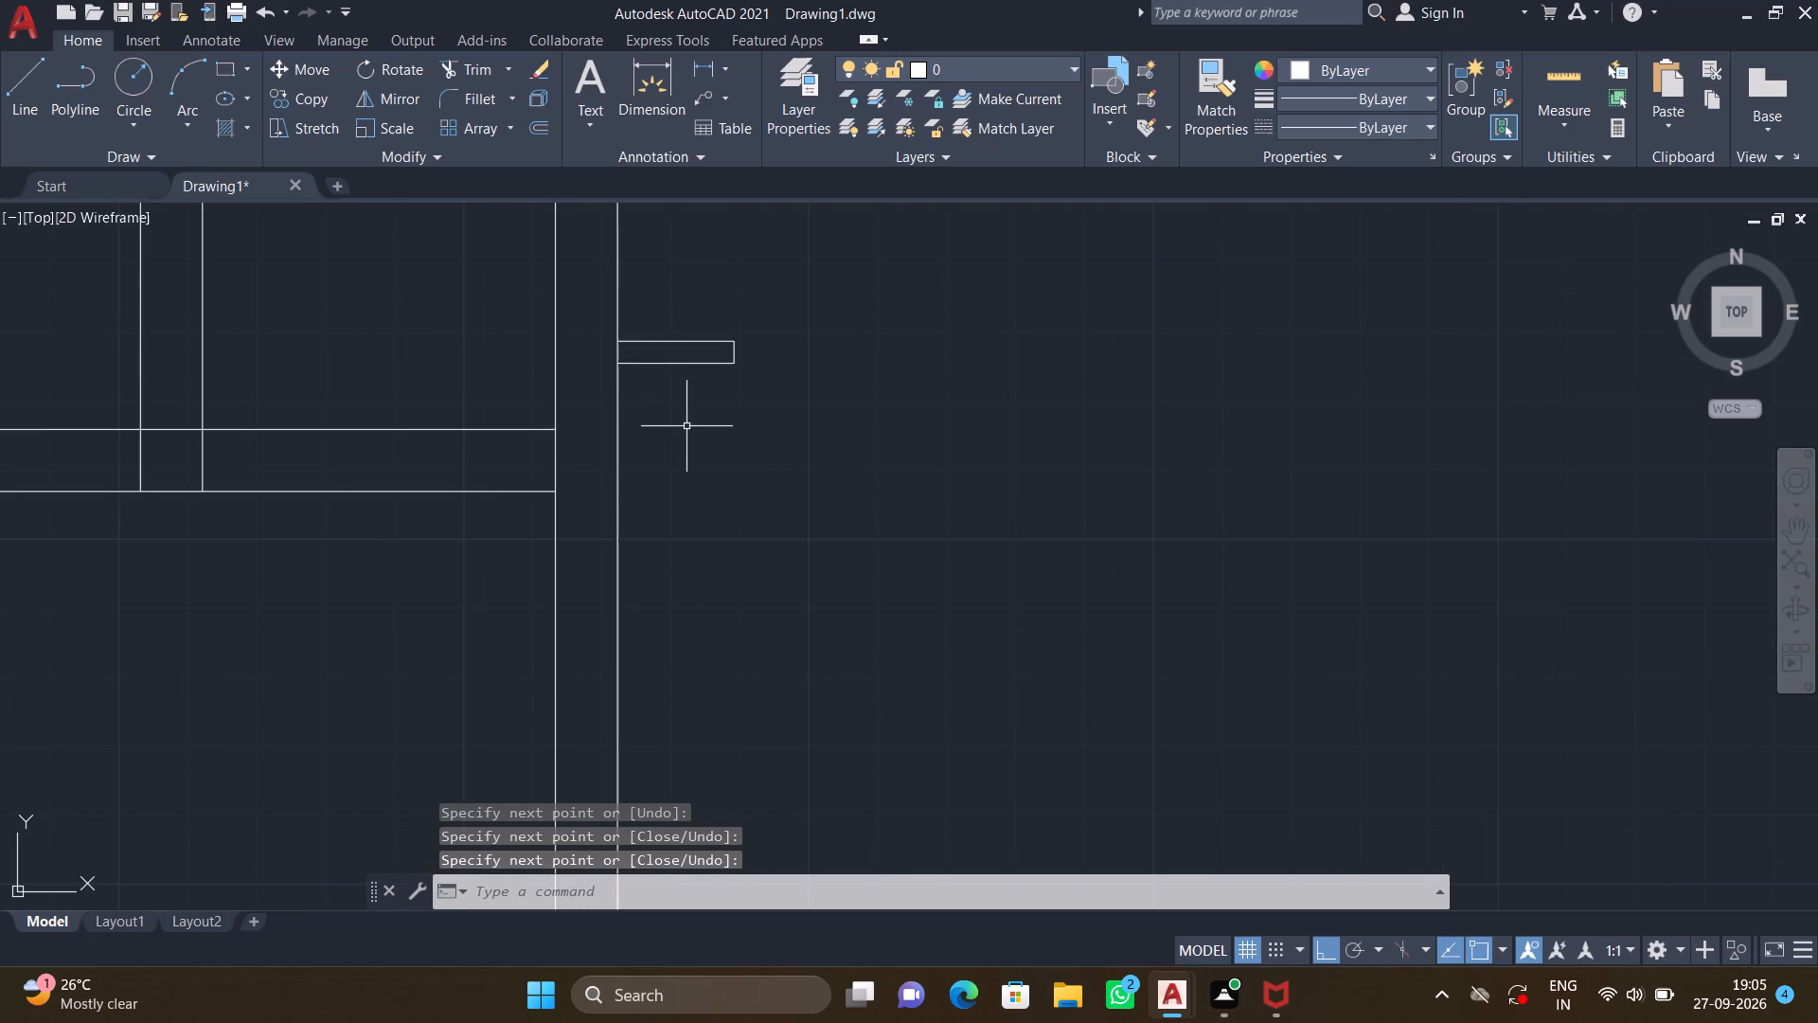
pyautogui.press('l')
pyautogui.press('Return')
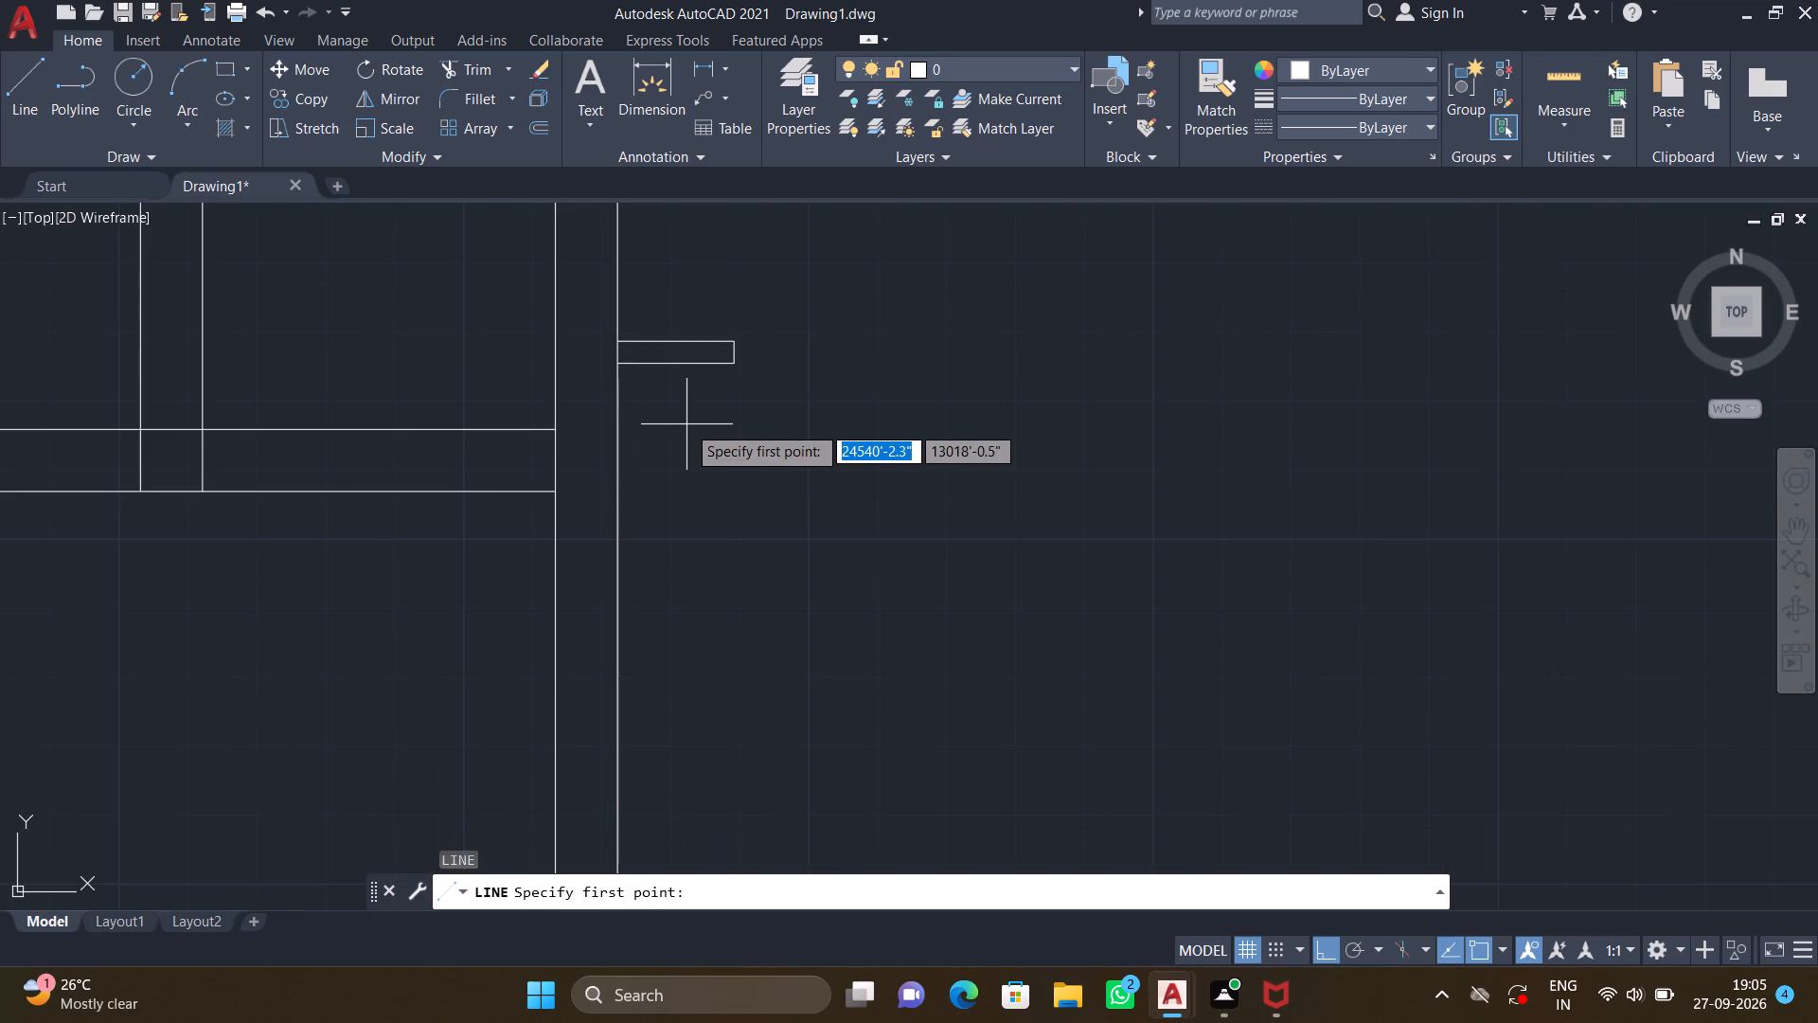
pyautogui.click(731, 364)
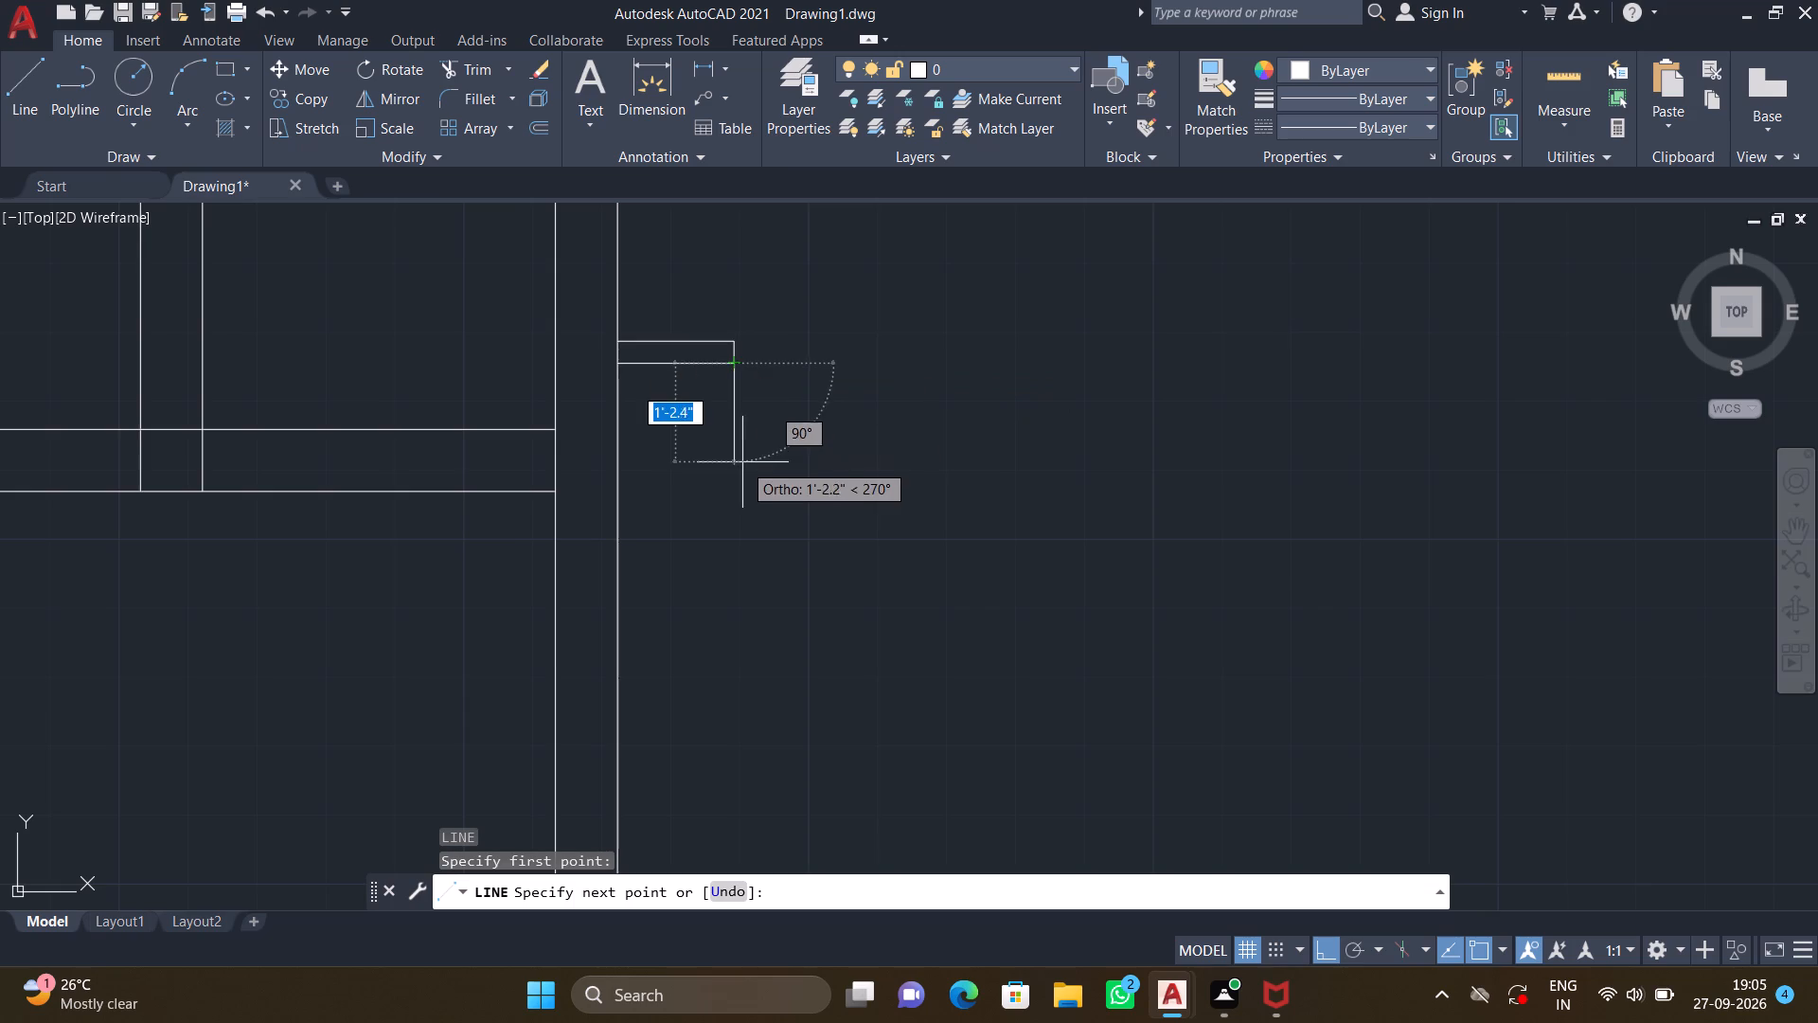
pyautogui.scroll(-1, 737, 472)
pyautogui.scroll(2, 737, 472)
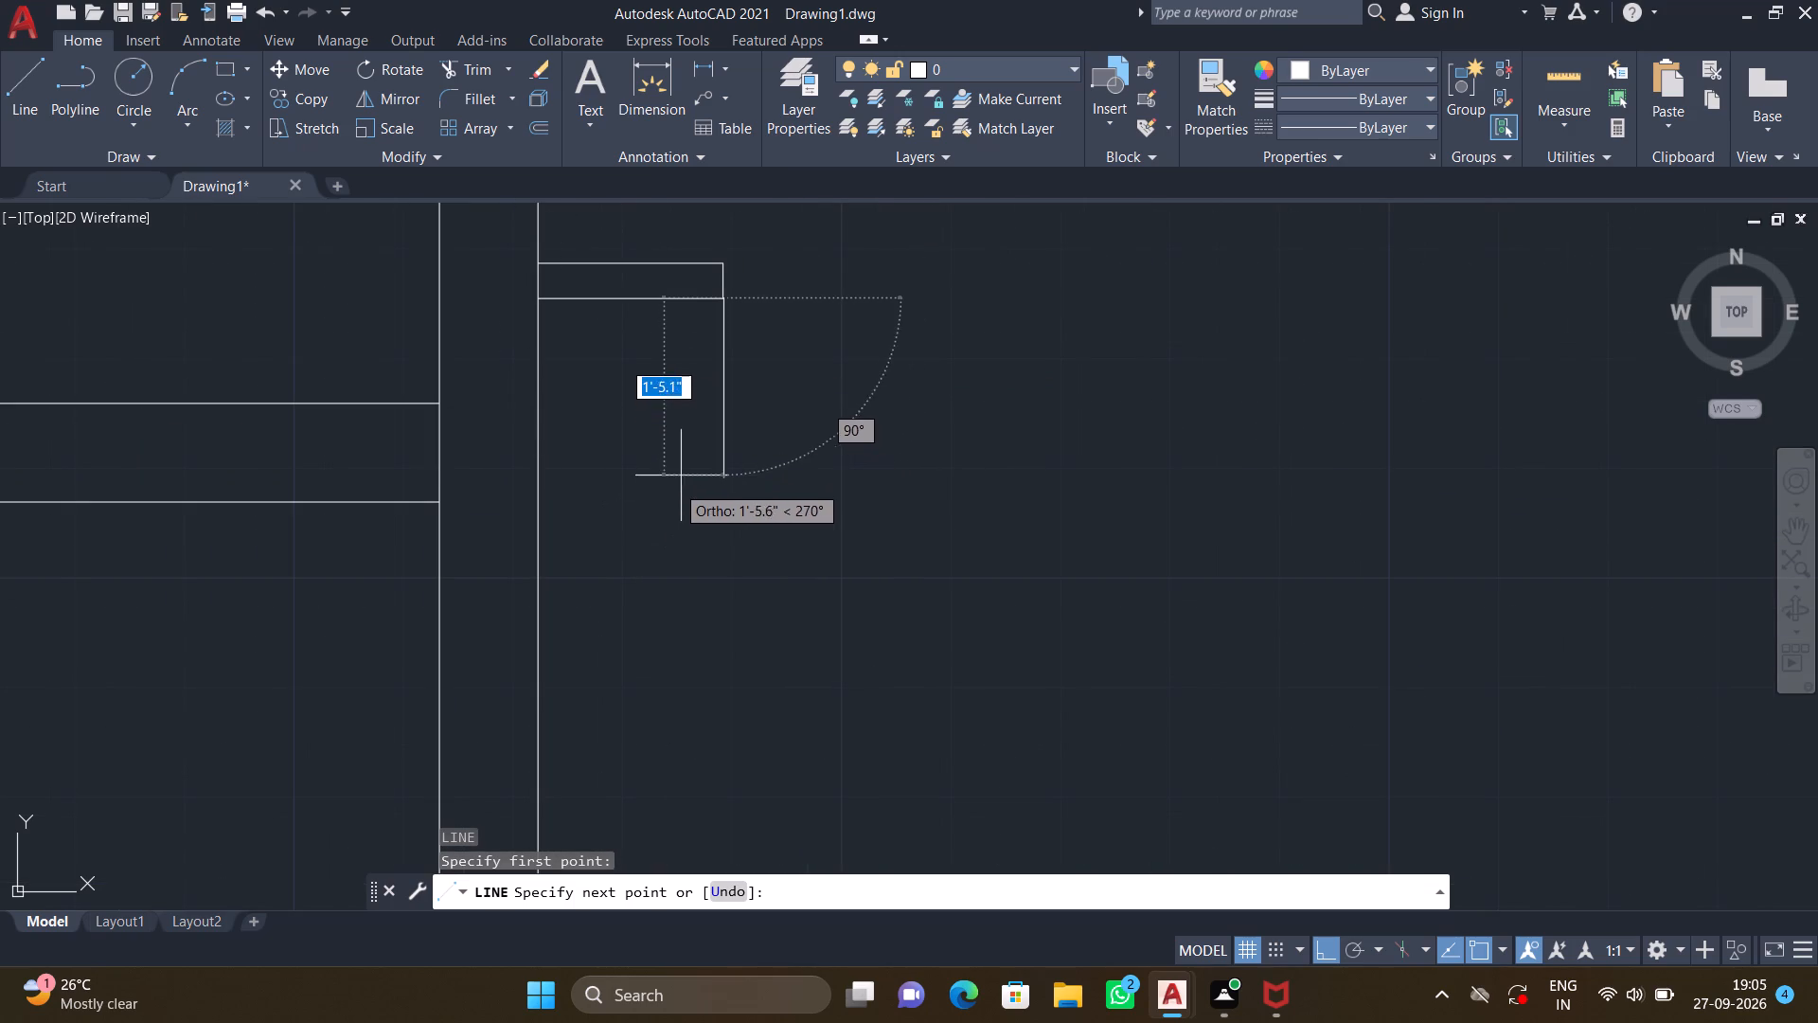
pyautogui.click(705, 452)
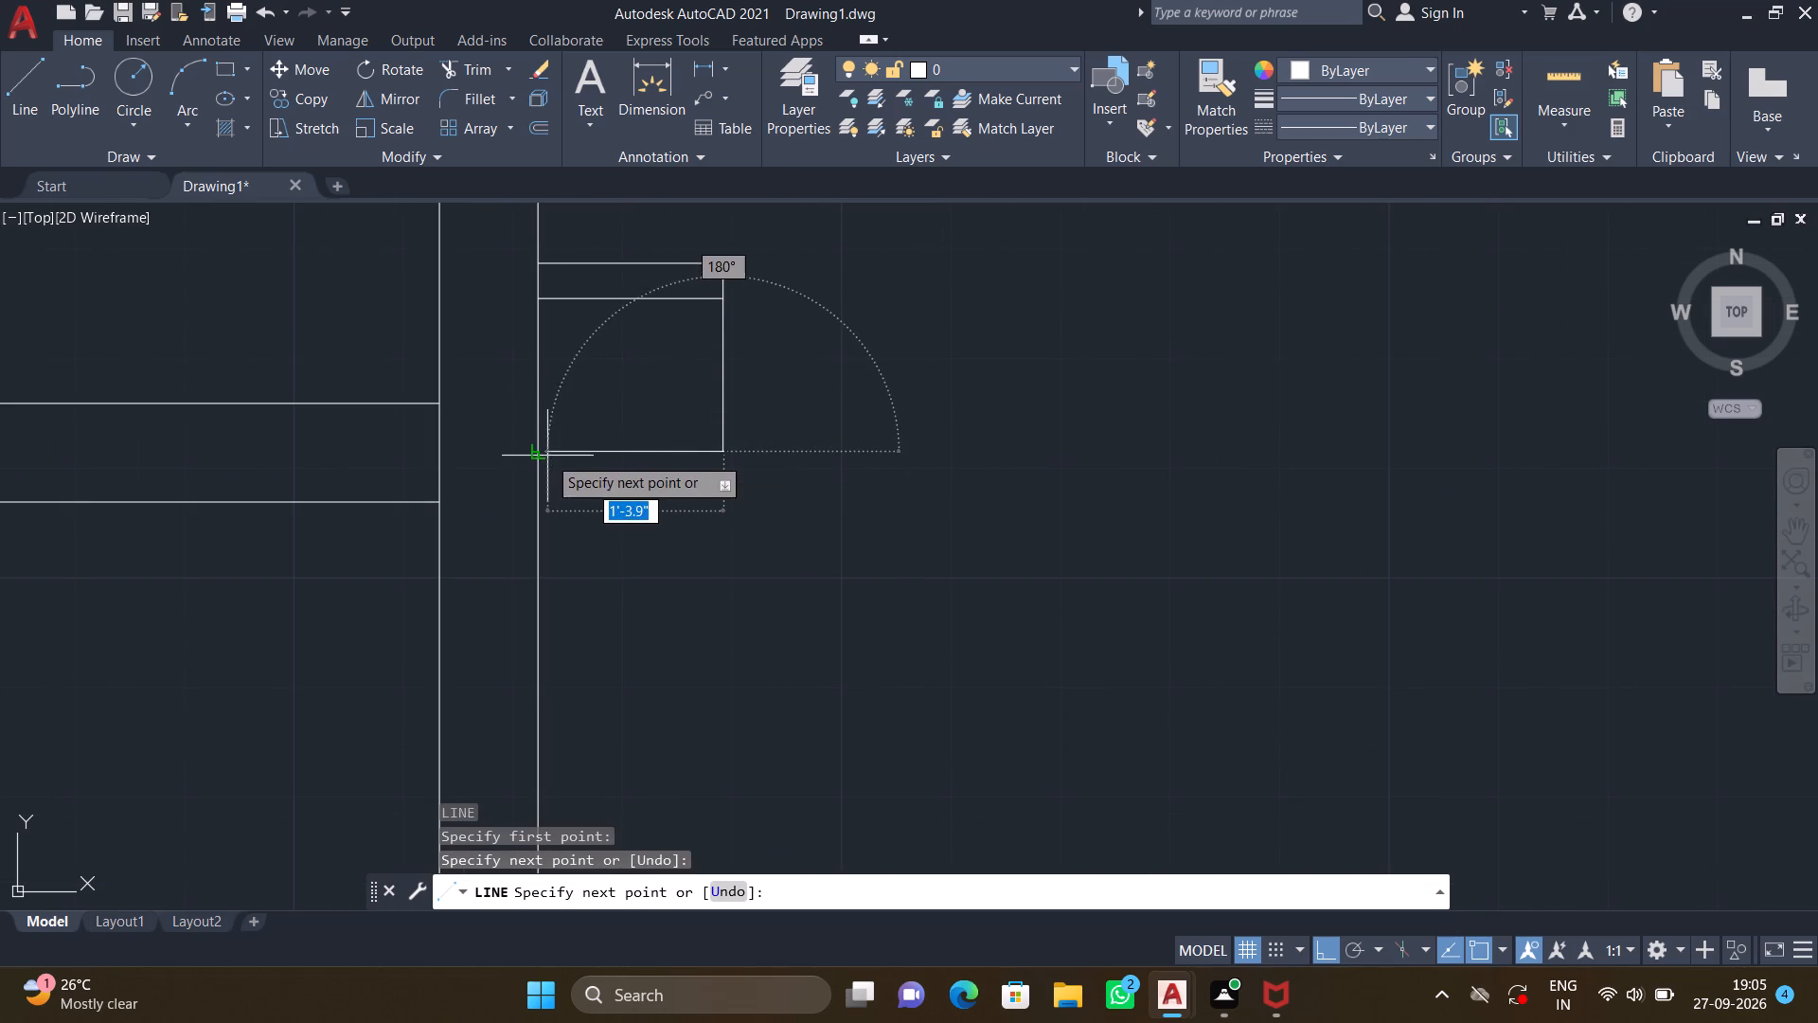
pyautogui.click(535, 450)
pyautogui.press('Return')
# Add a second narrow strip about 1'-5" long and 3" deep along the south side of the east wall projection.
pyautogui.press('l')
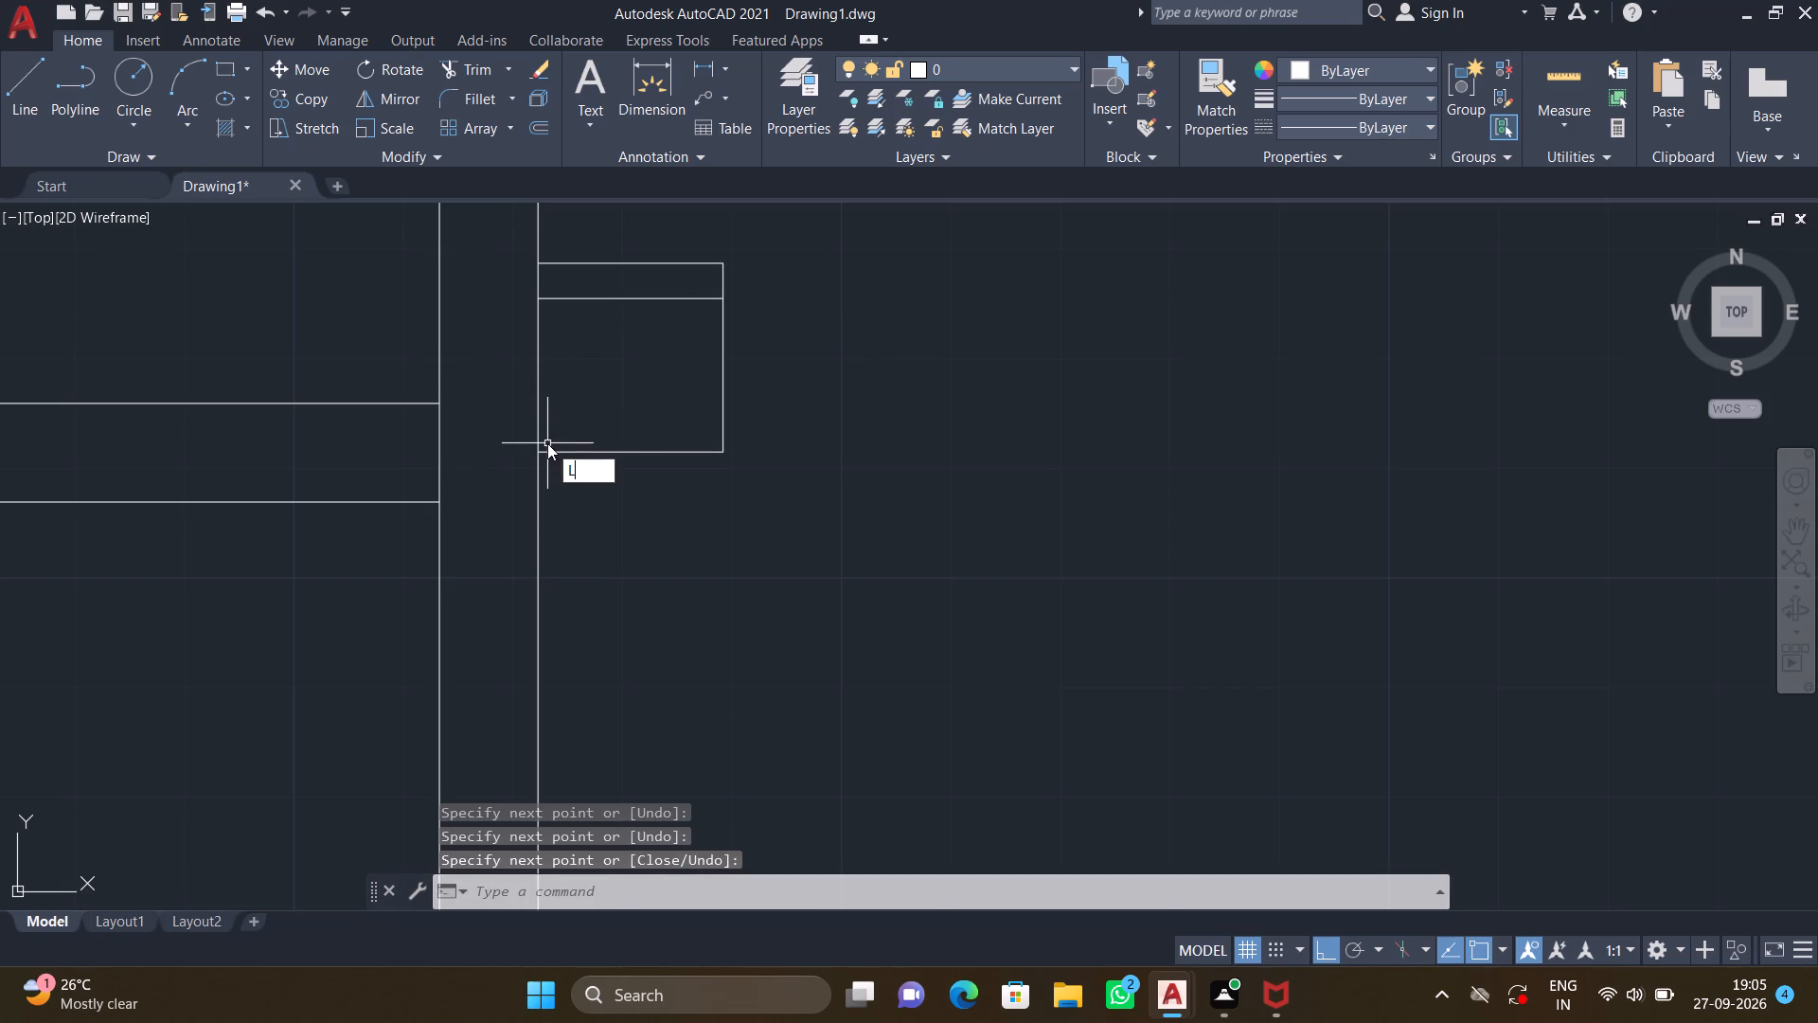
pyautogui.press('Return')
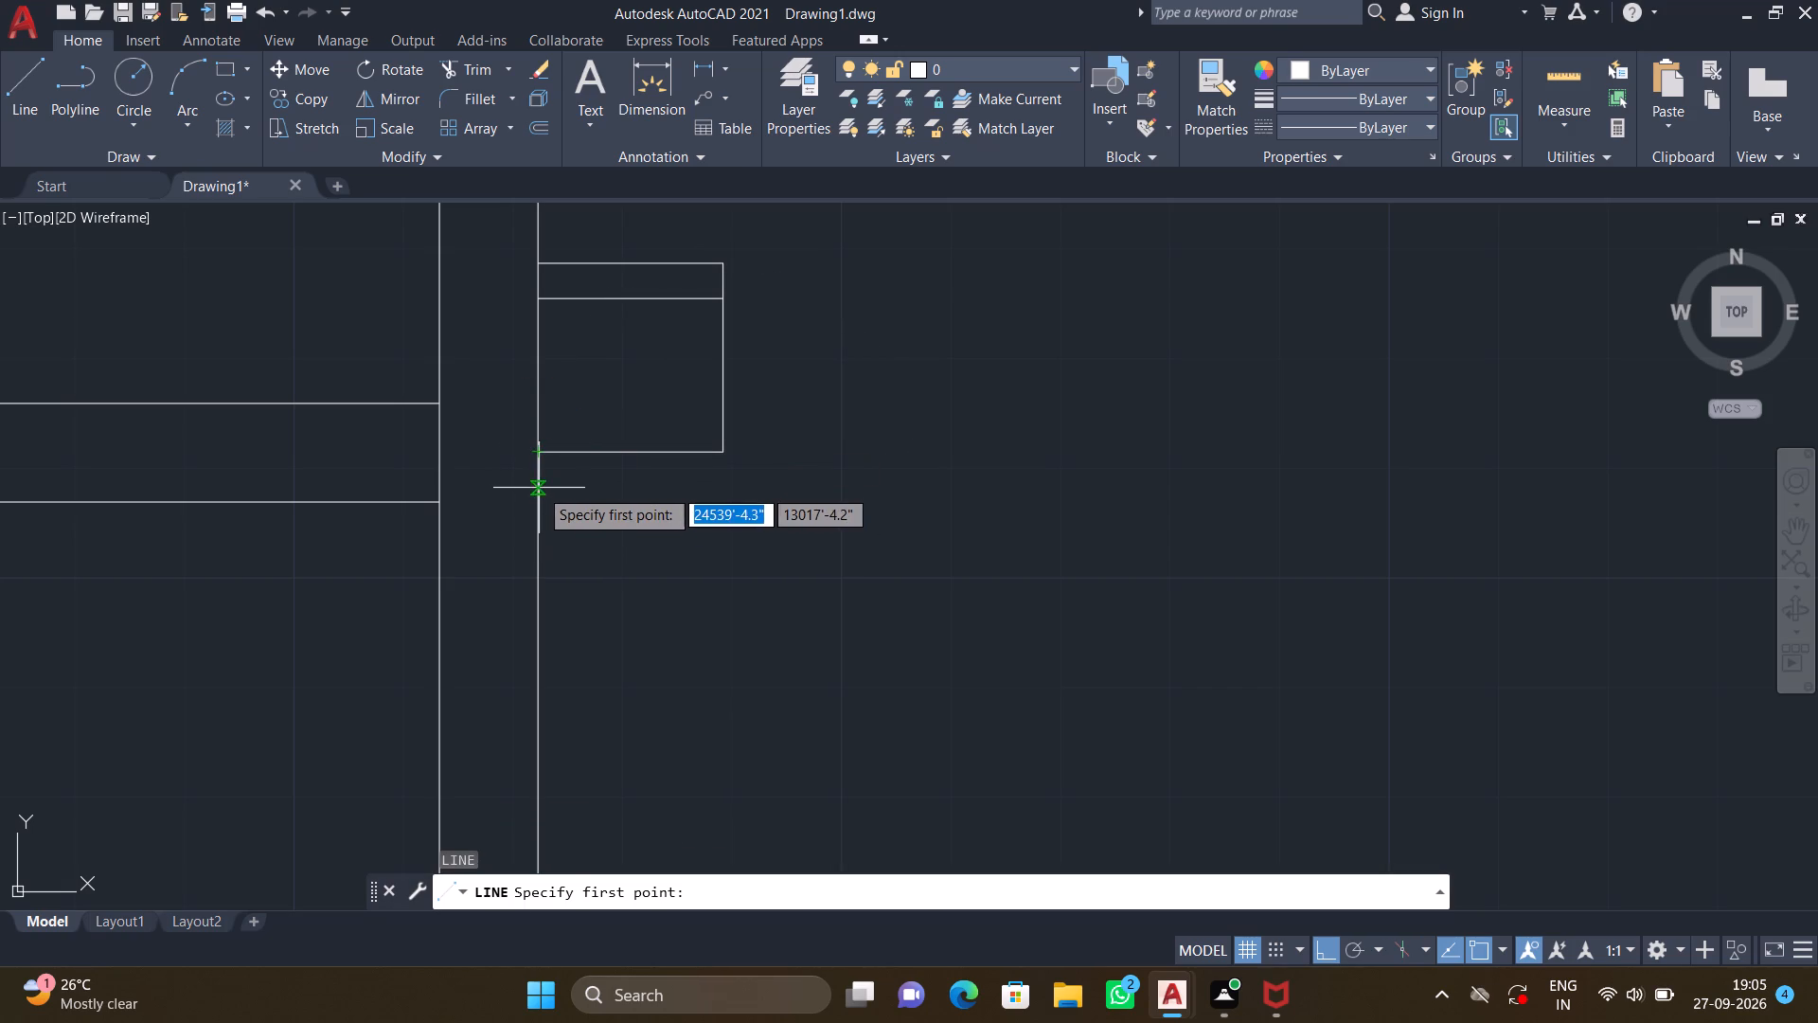
pyautogui.click(539, 488)
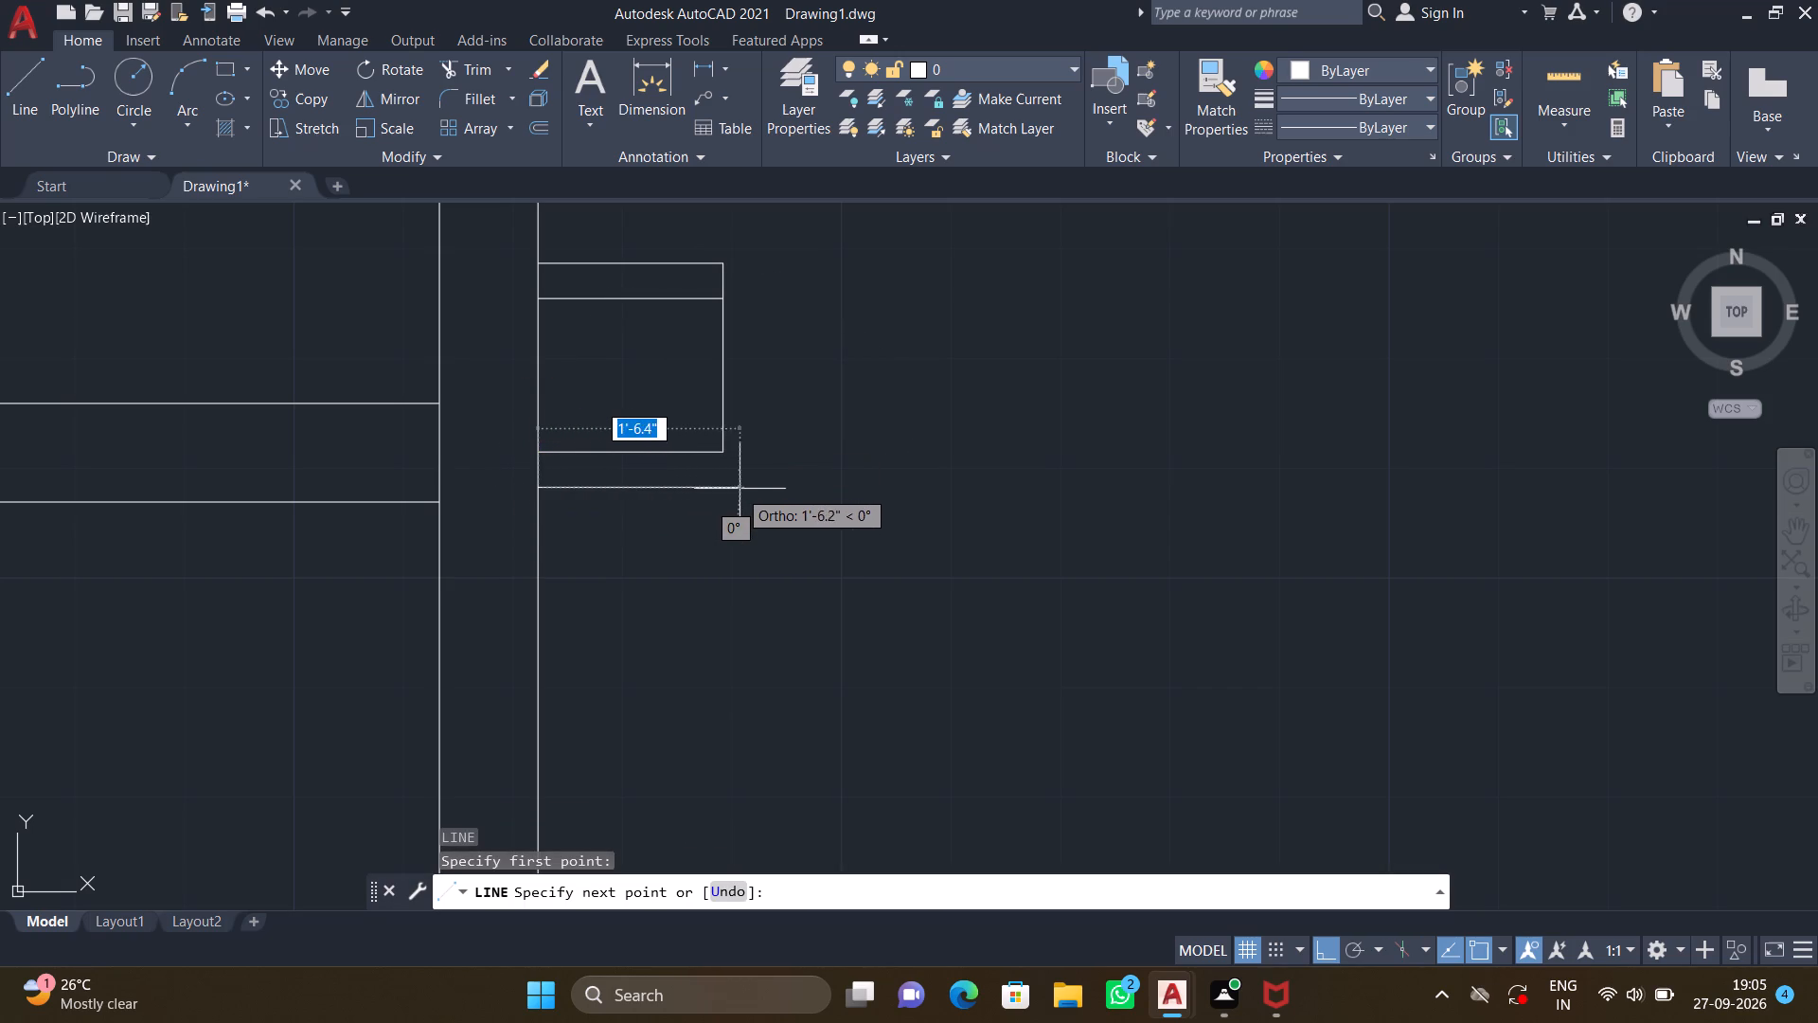
pyautogui.scroll(3, 719, 490)
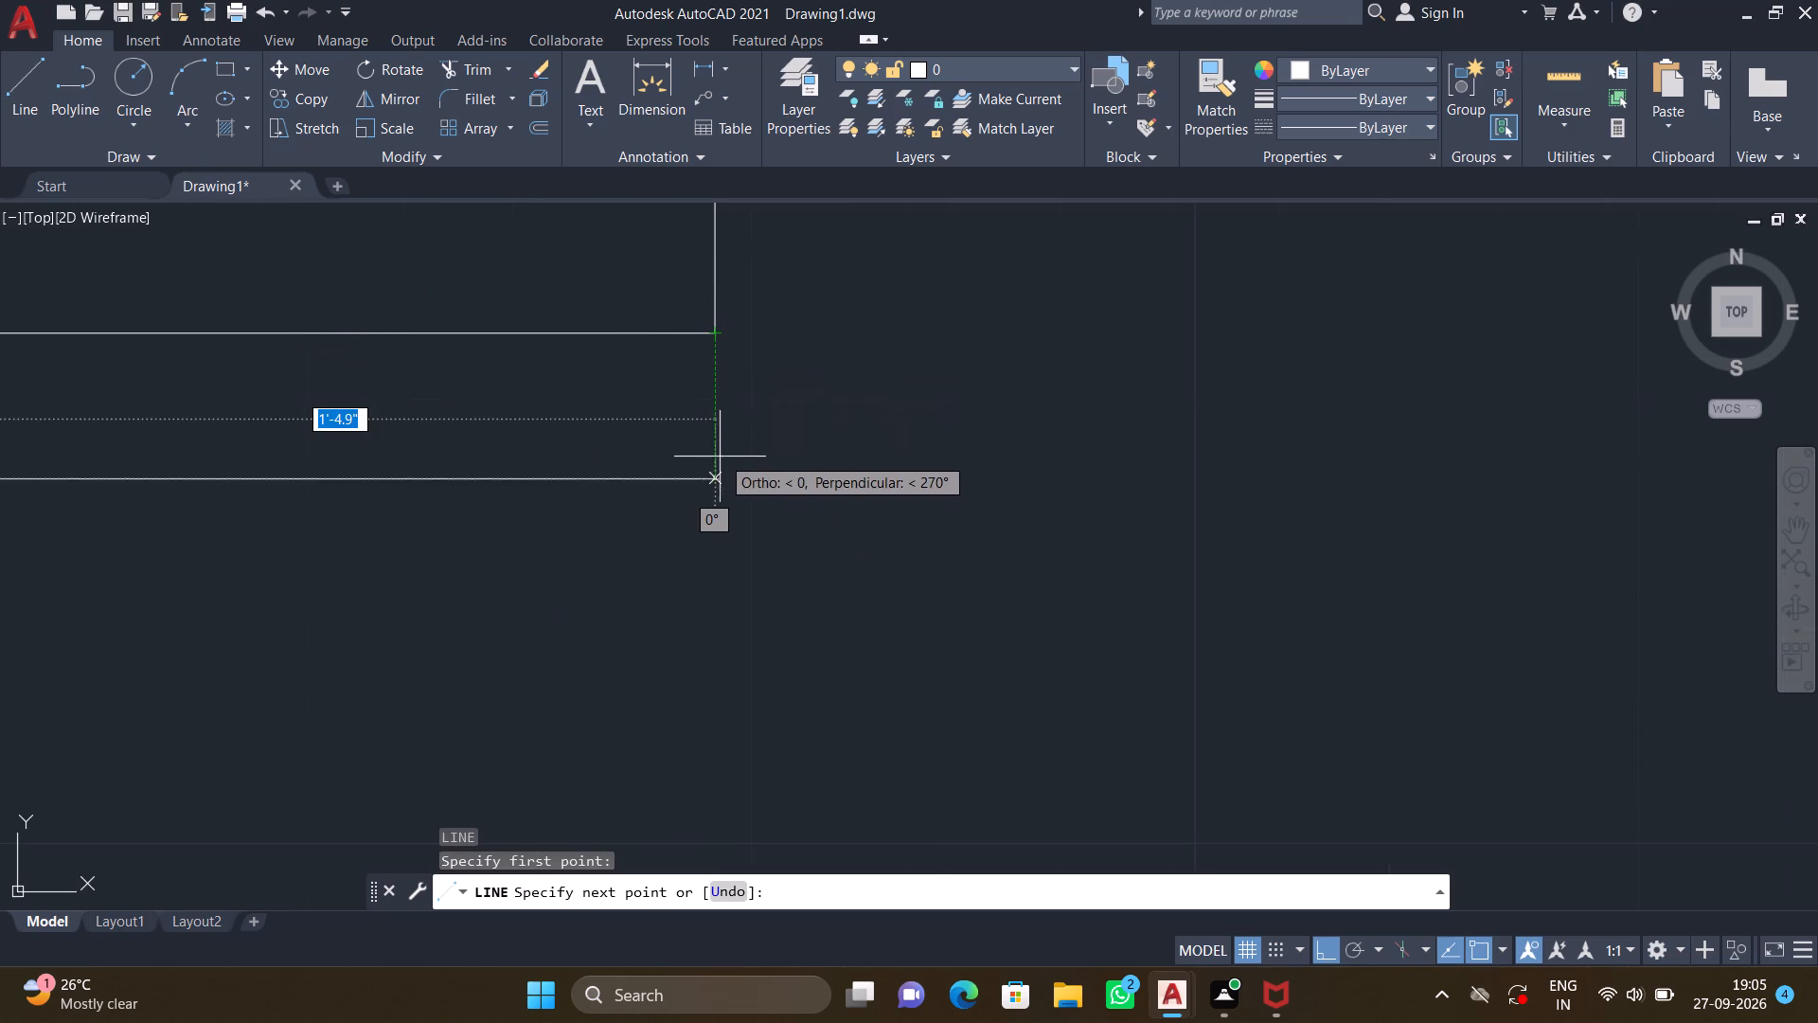
pyautogui.click(716, 480)
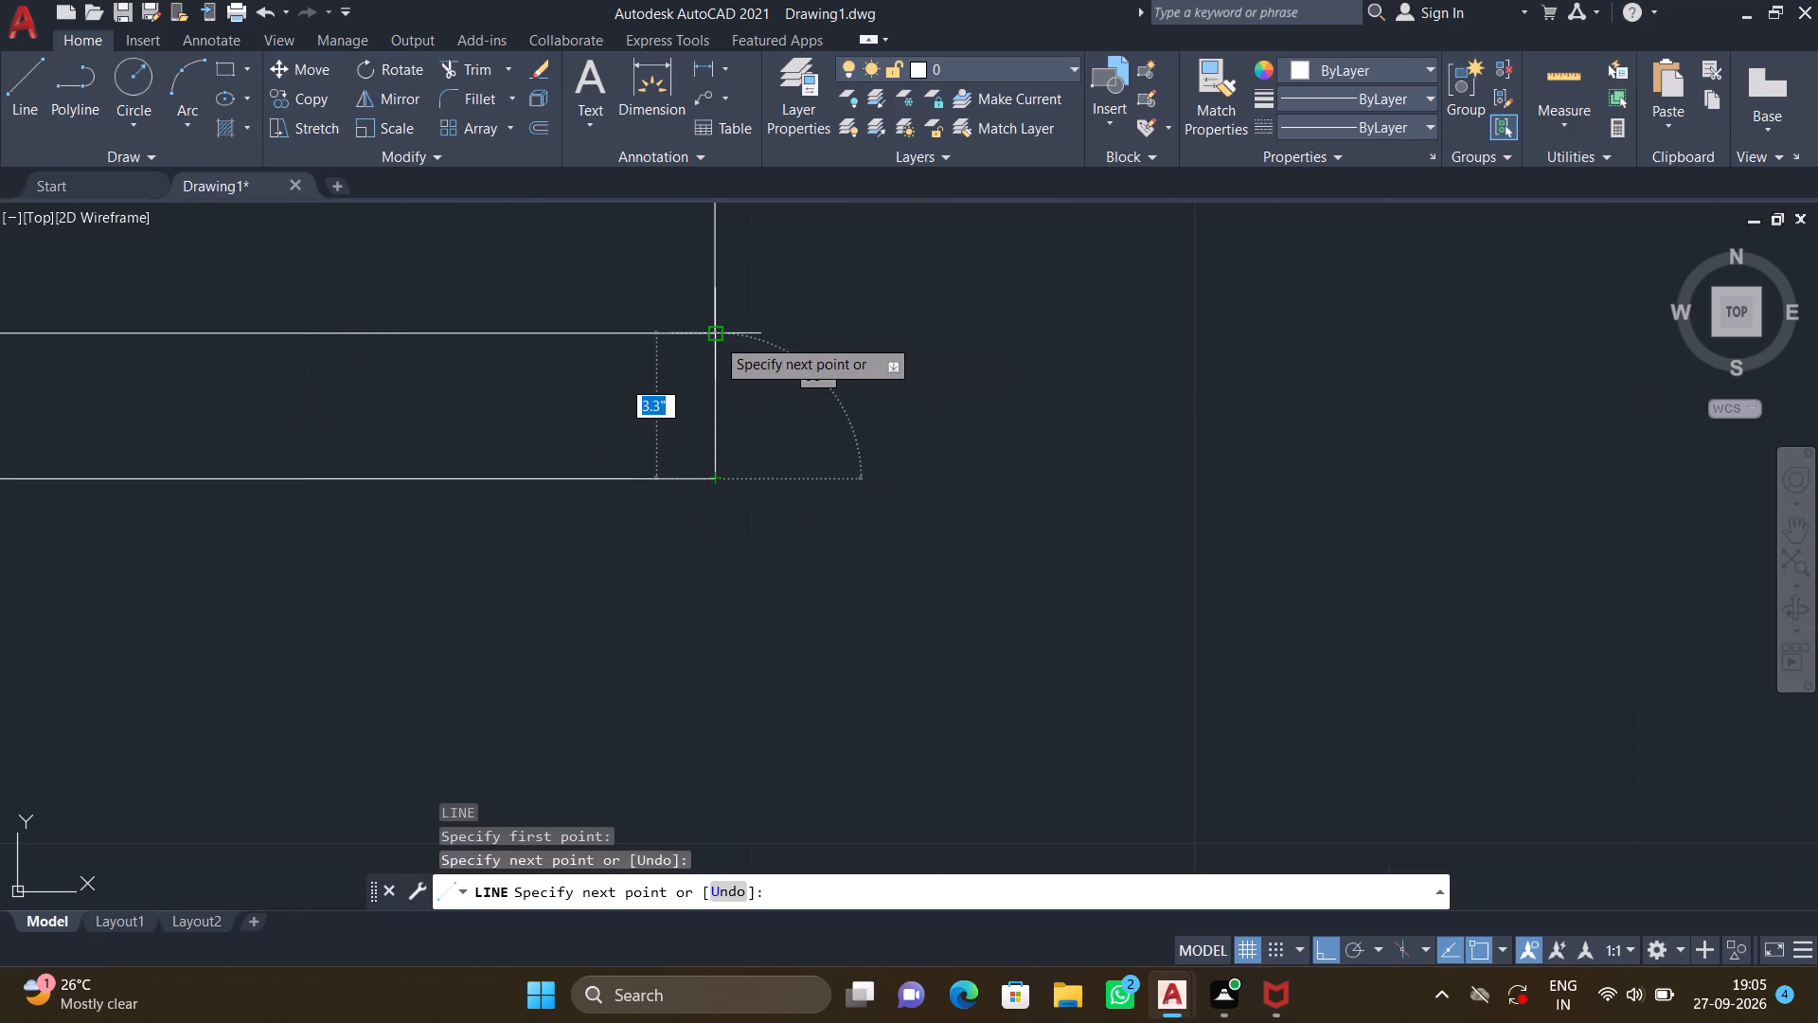
pyautogui.click(716, 334)
pyautogui.press('Return')
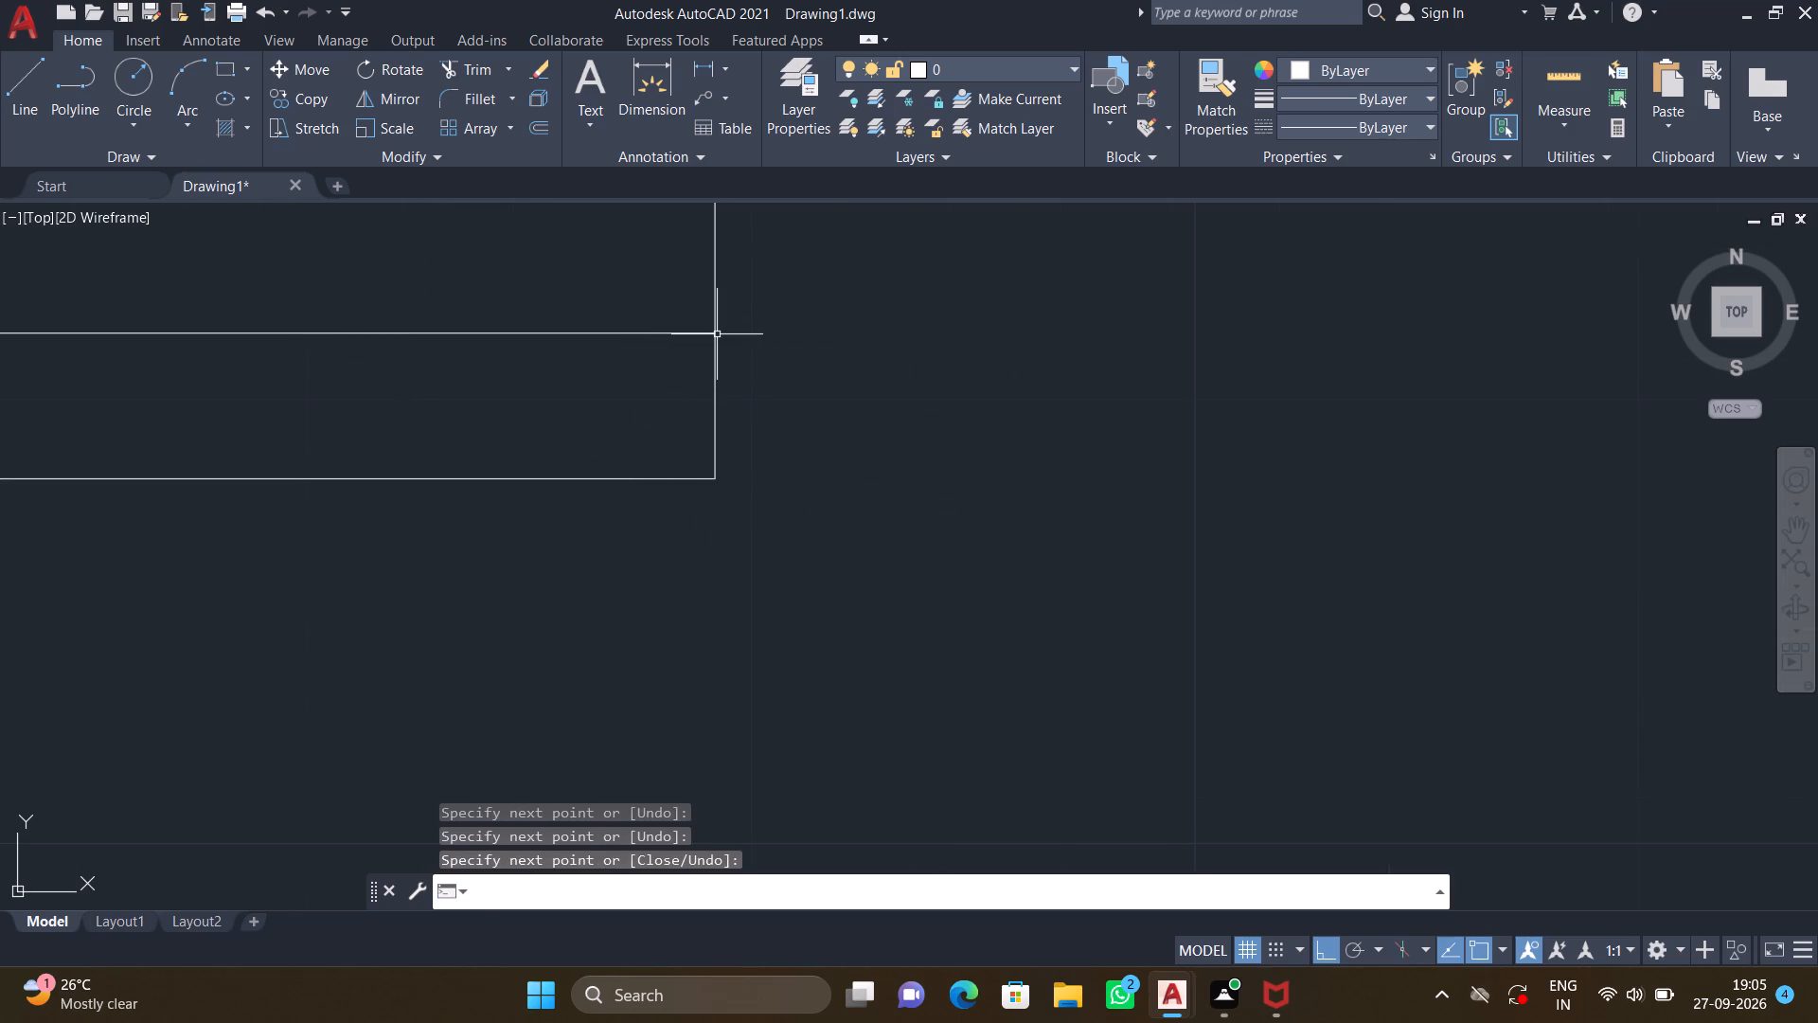
# Close the projection's east side with an upright strip about 3" wide and 1'-8" high, joining its outer corners.
pyautogui.scroll(-6, 718, 334)
pyautogui.moveTo(731, 359); pyautogui.dragTo(677, 543, button='middle')
pyautogui.scroll(2, 700, 441)
pyautogui.press('l')
pyautogui.press('Return')
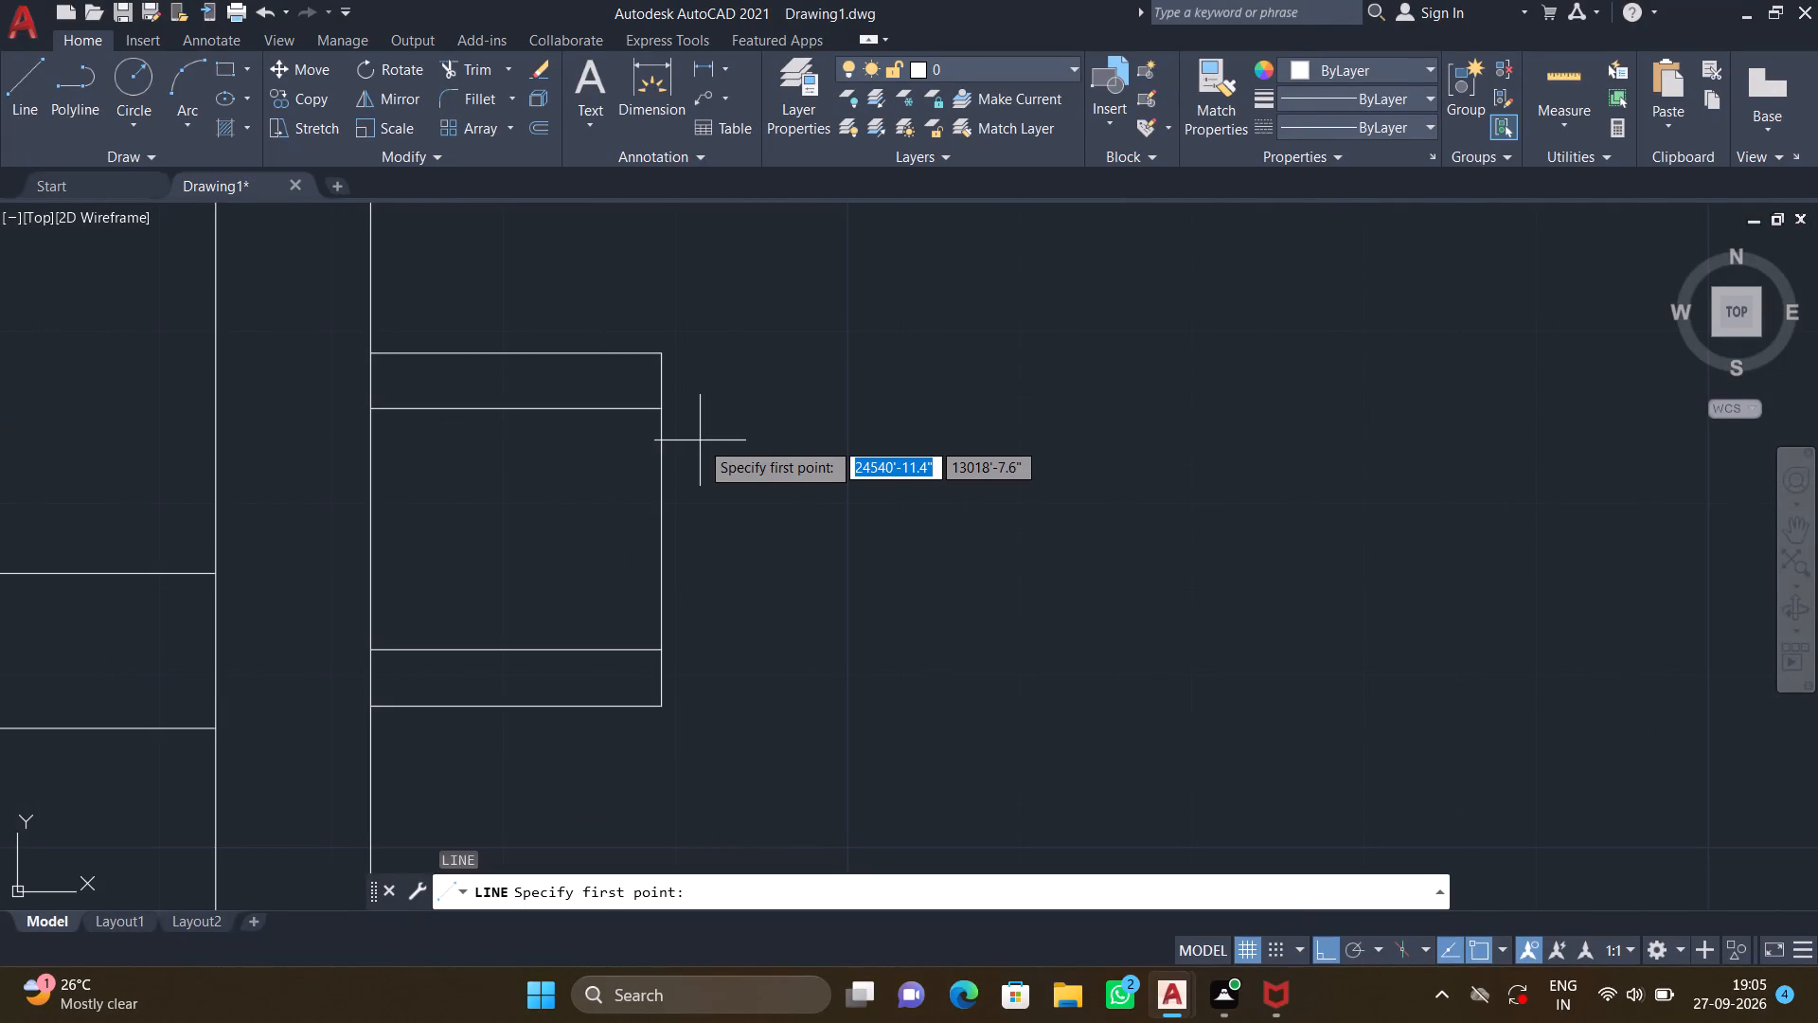
pyautogui.click(657, 354)
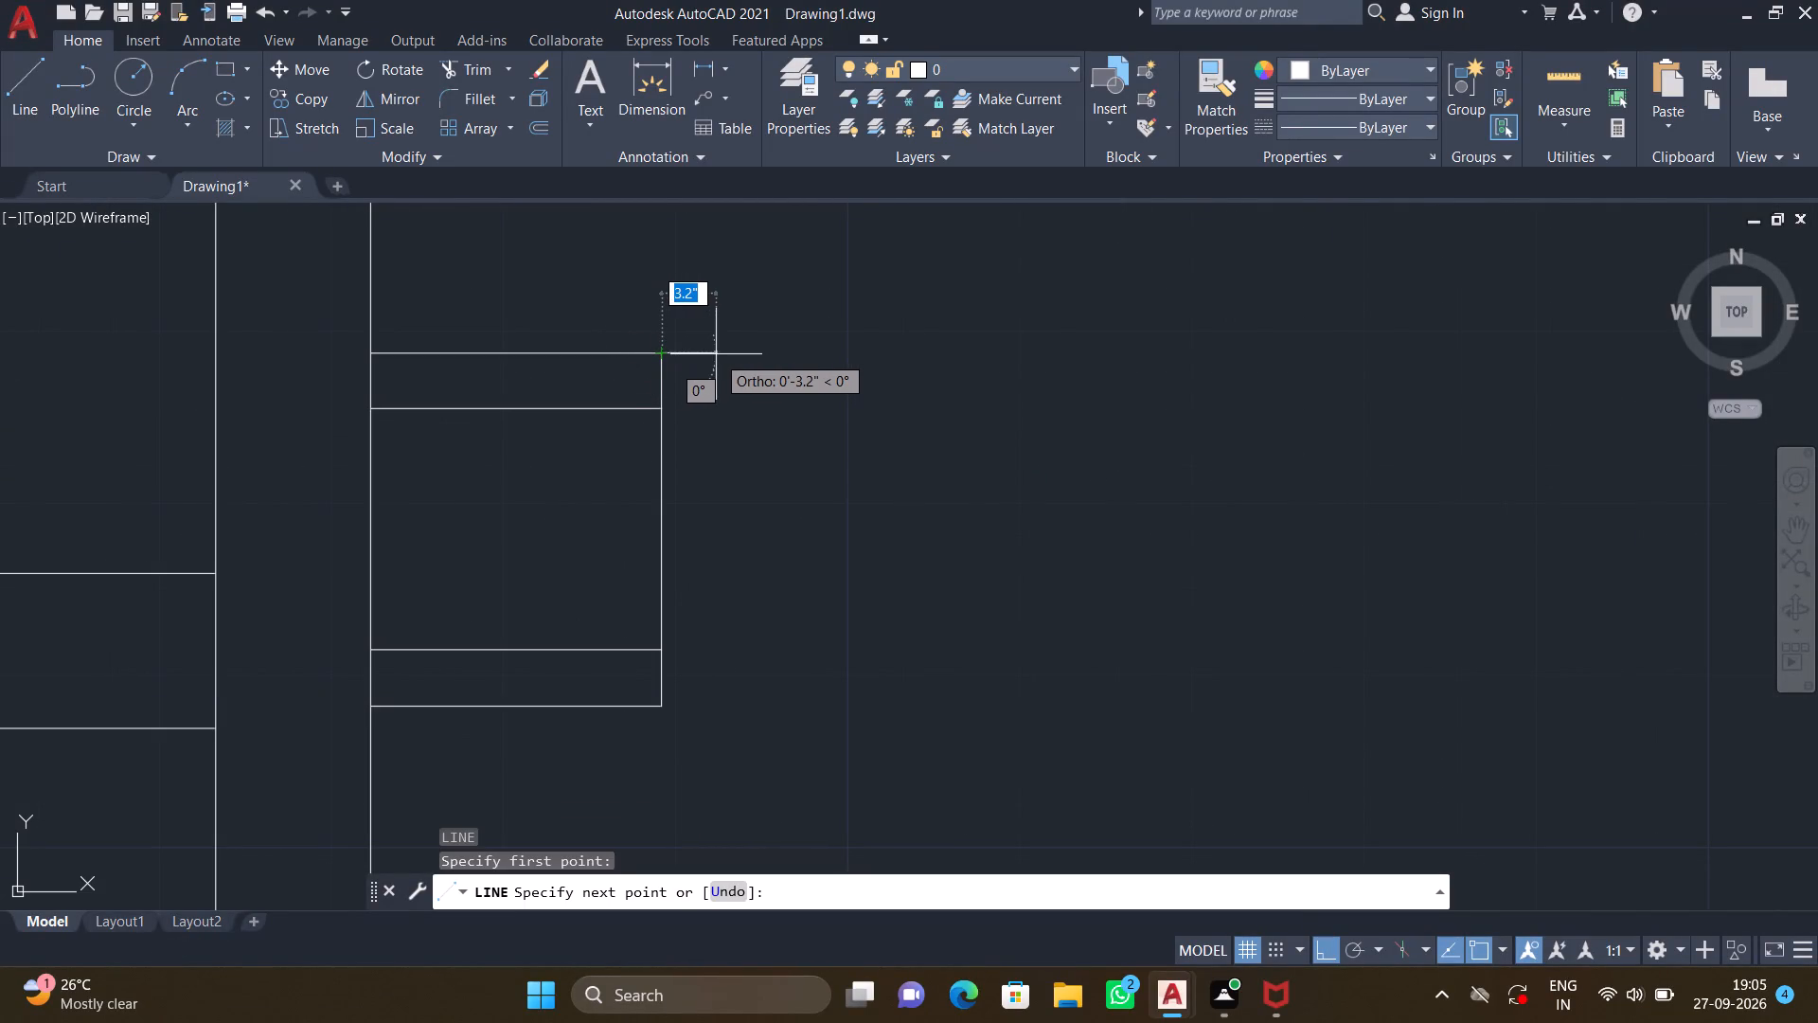
pyautogui.click(706, 352)
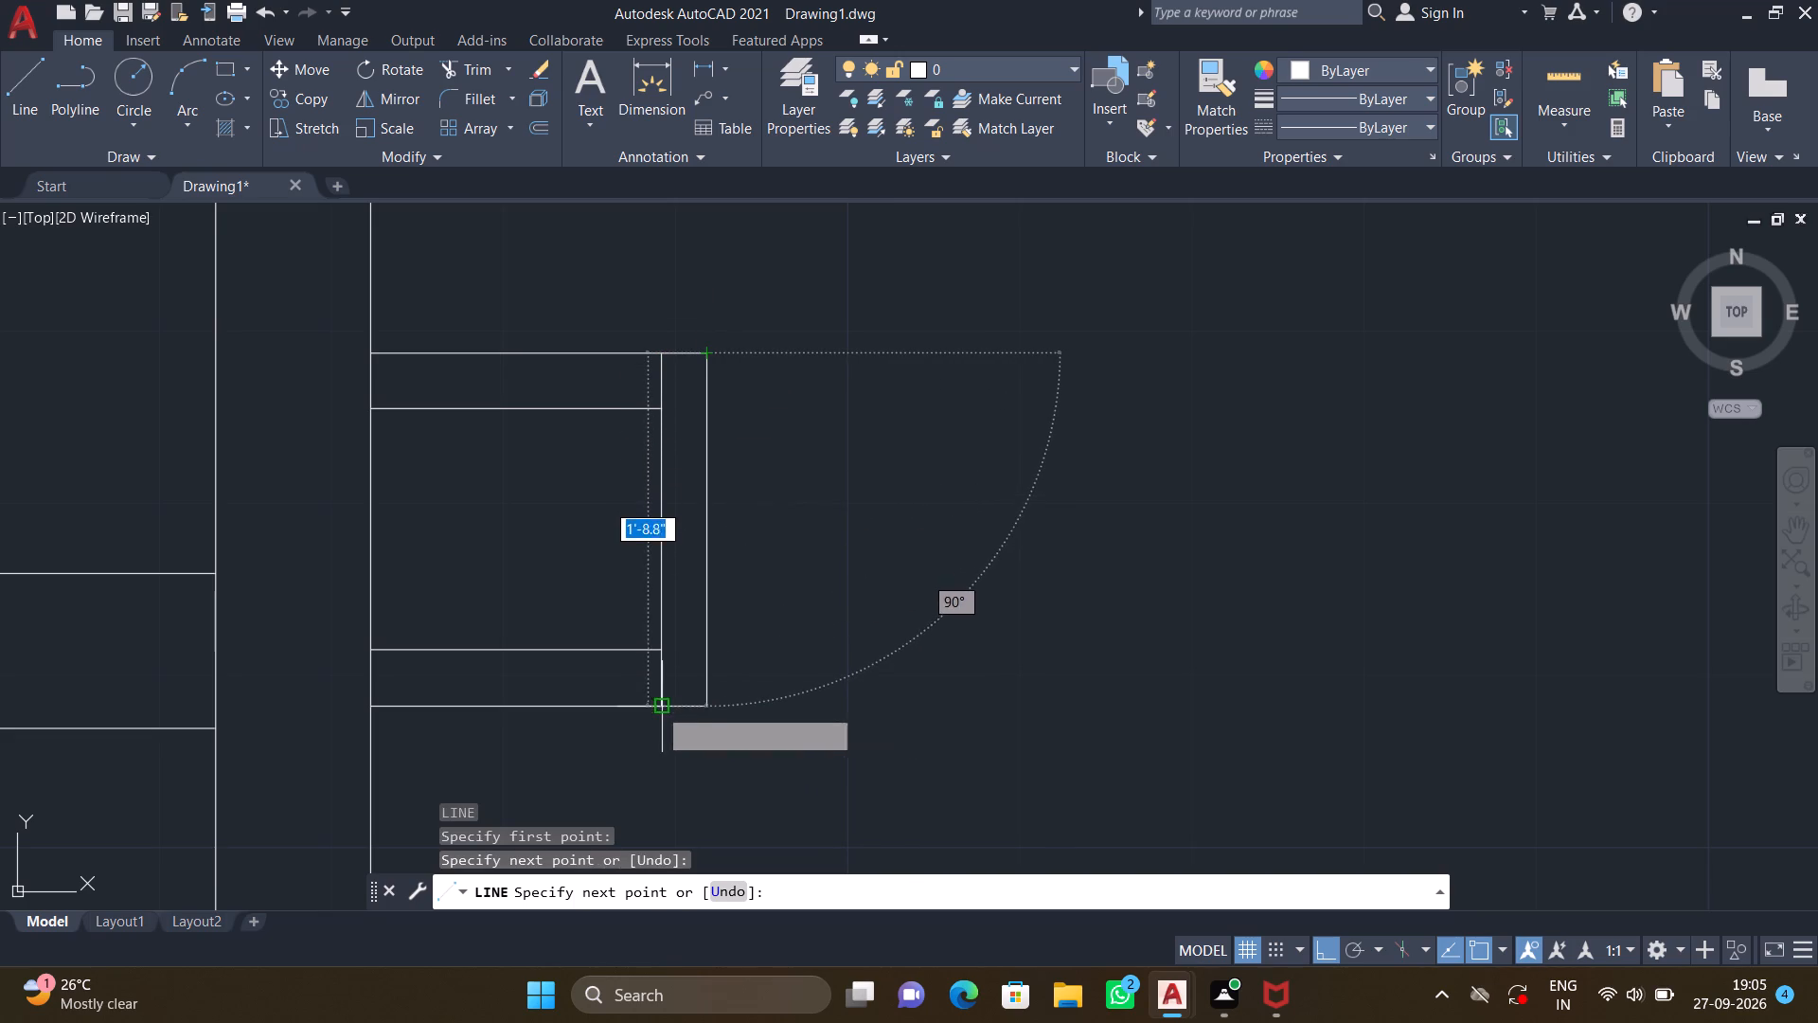
pyautogui.click(705, 705)
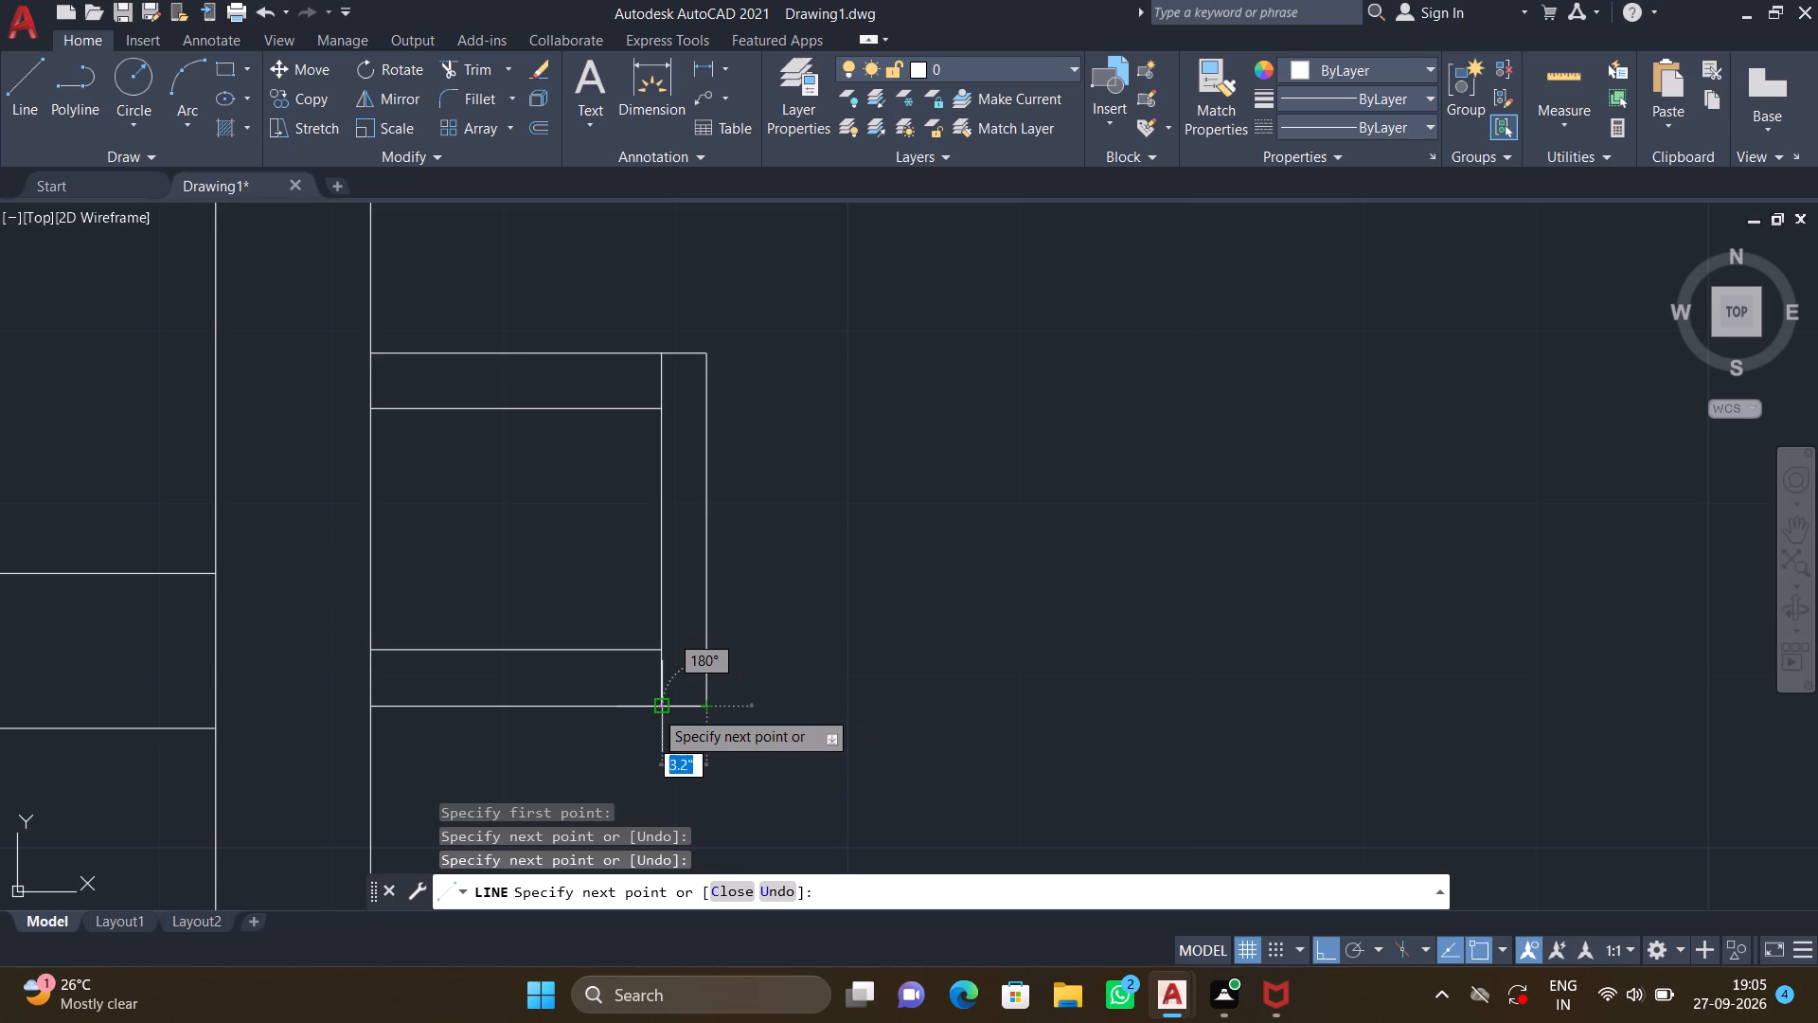
pyautogui.click(660, 706)
pyautogui.press('Return')
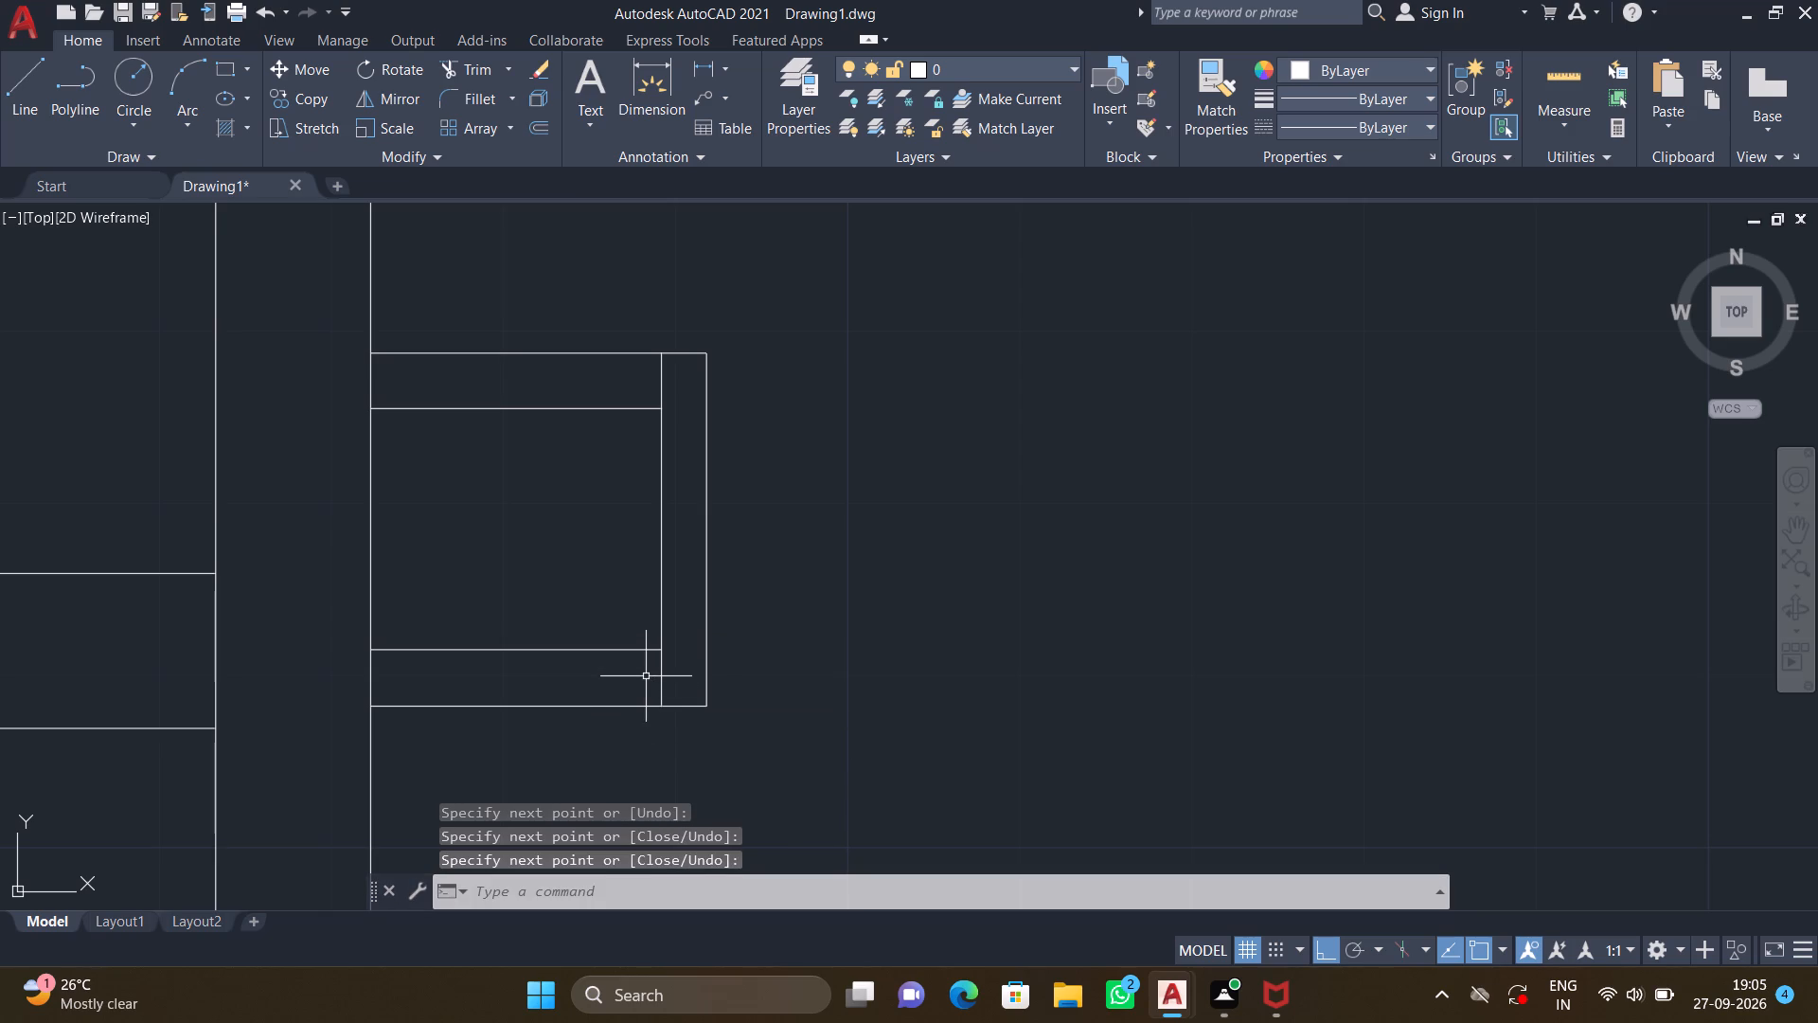
# Continue the small rooms' dividing wall south line through the east wall and form a strip projecting about 2'-1", about 7" deep.
pyautogui.scroll(-3, 624, 684)
pyautogui.moveTo(582, 696); pyautogui.dragTo(646, 565, button='middle')
pyautogui.scroll(-2, 668, 572)
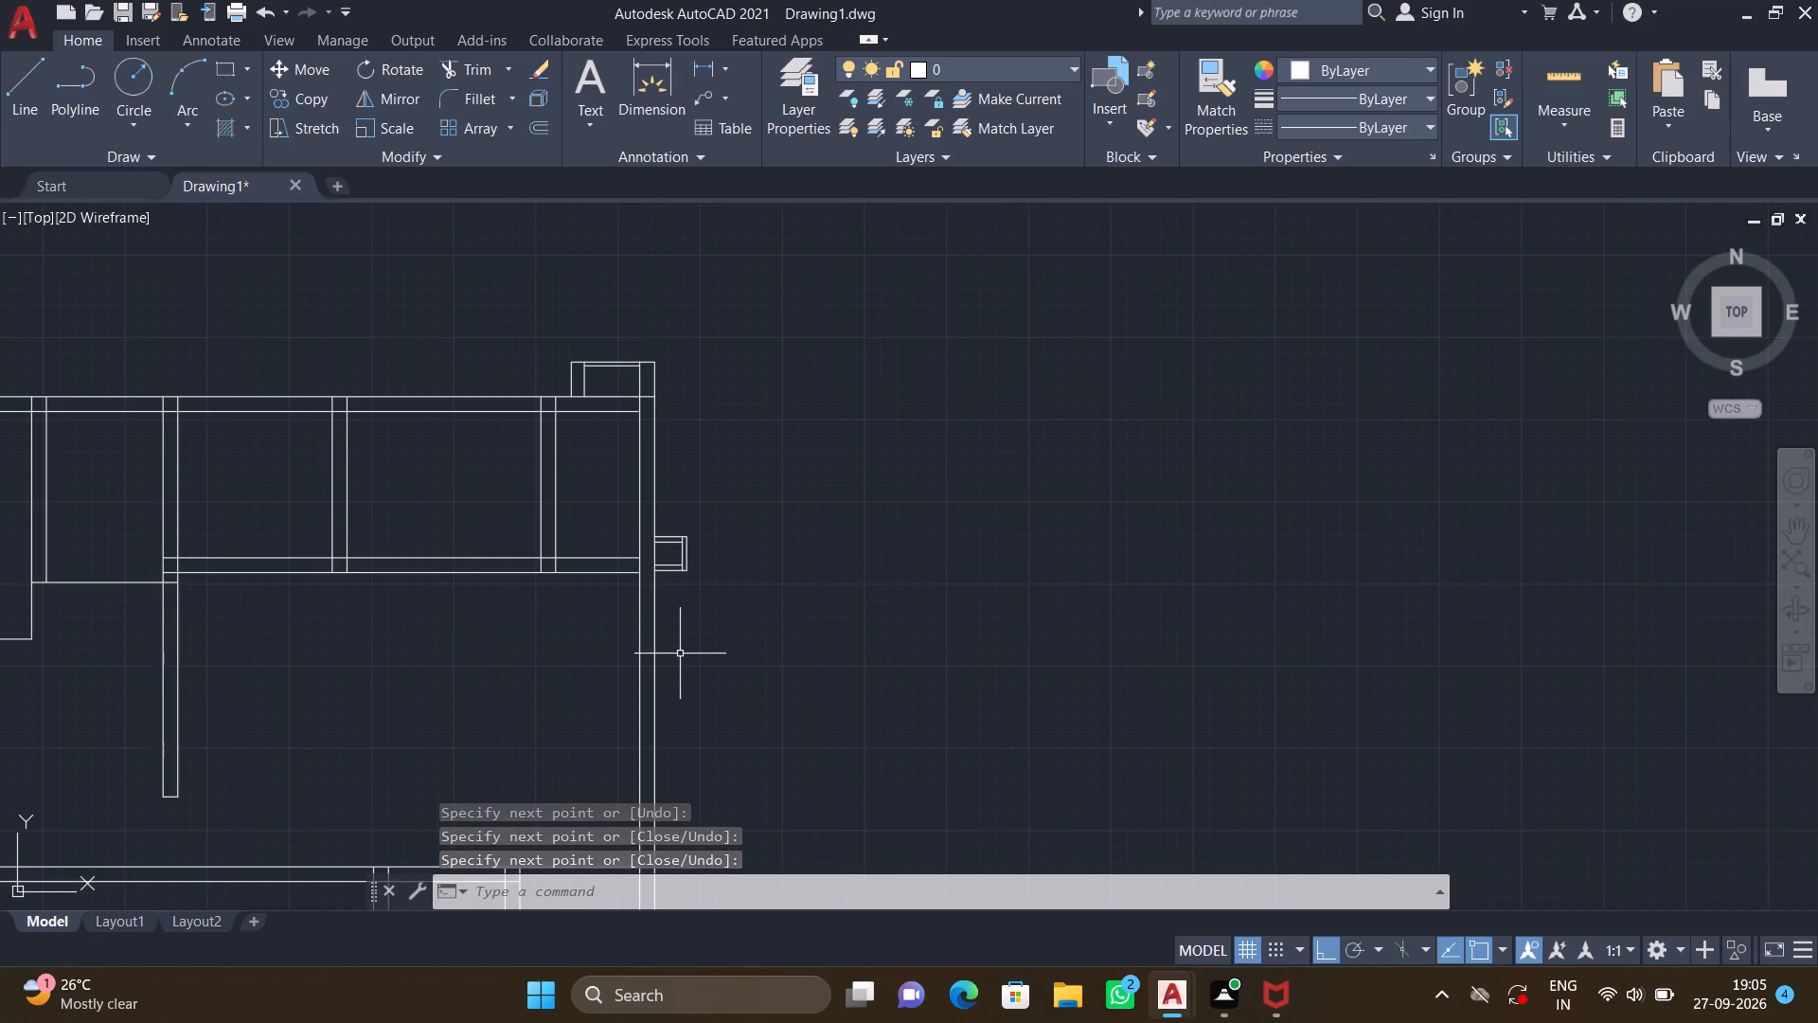
pyautogui.moveTo(671, 703); pyautogui.dragTo(650, 568, button='middle')
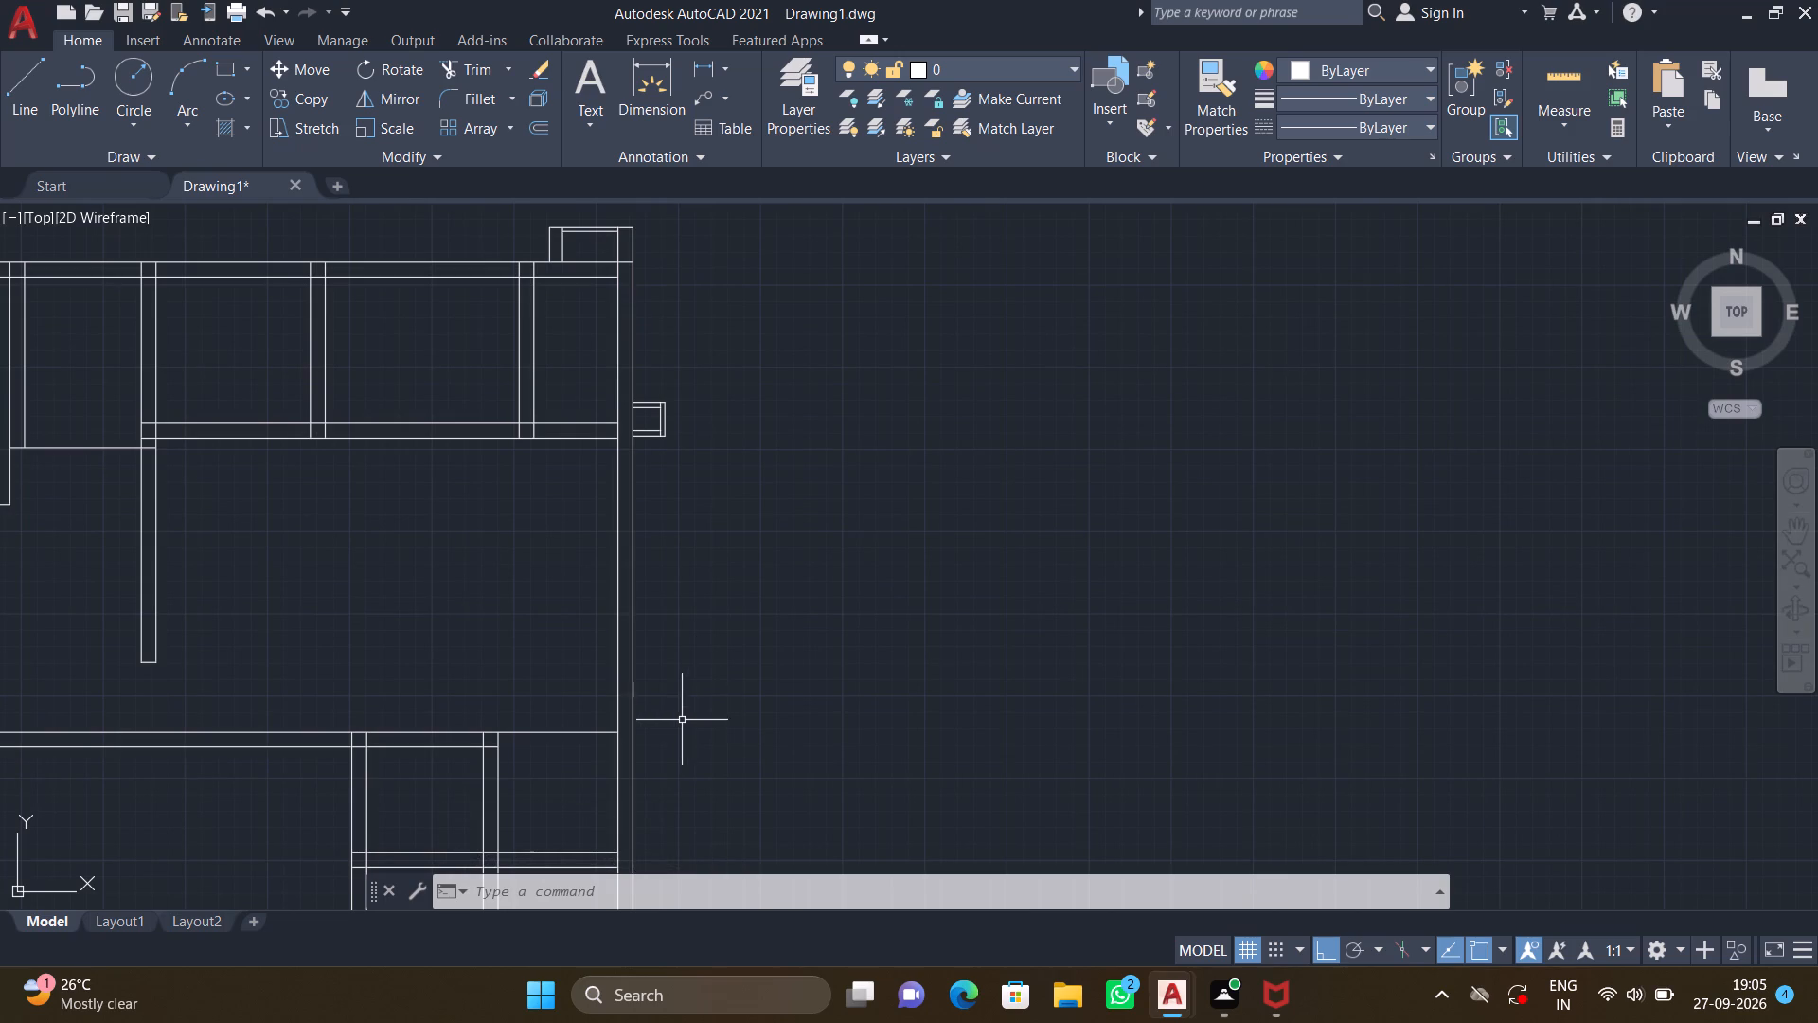
pyautogui.moveTo(623, 755); pyautogui.dragTo(649, 637, button='middle')
pyautogui.scroll(-1, 655, 660)
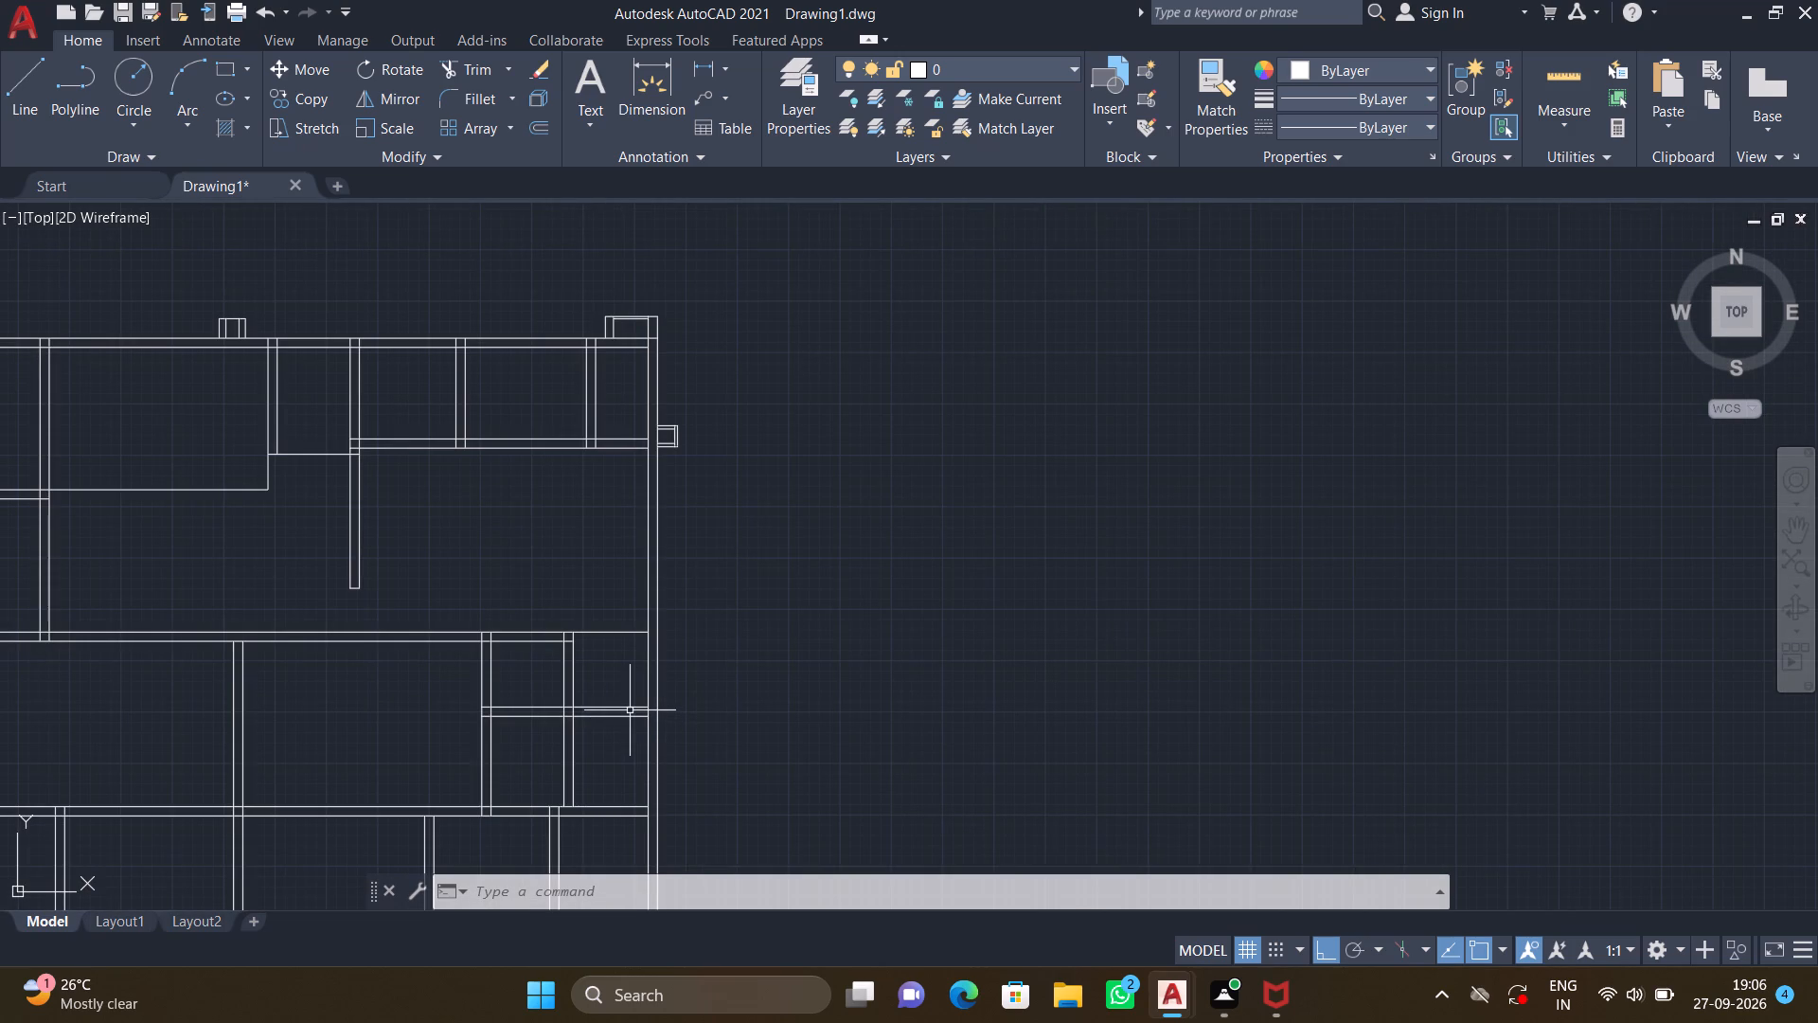
pyautogui.moveTo(590, 719); pyautogui.dragTo(648, 622, button='middle')
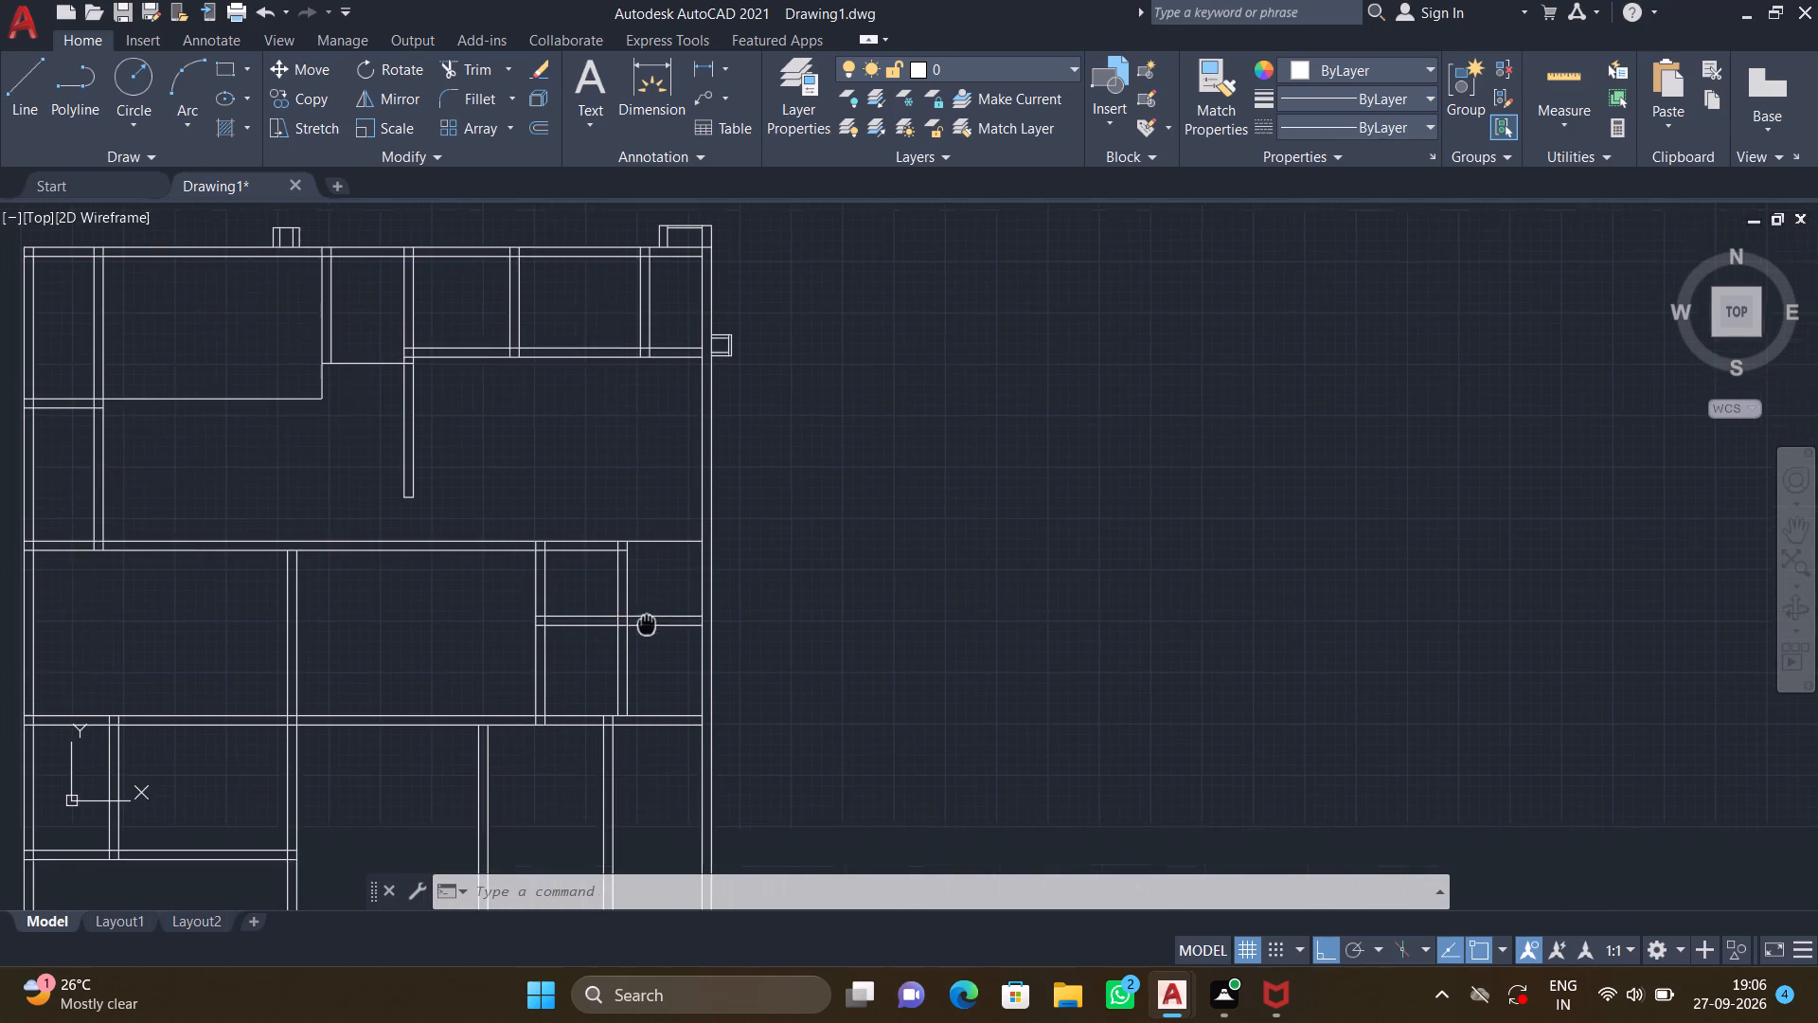
pyautogui.moveTo(648, 622); pyautogui.dragTo(652, 621, button='middle')
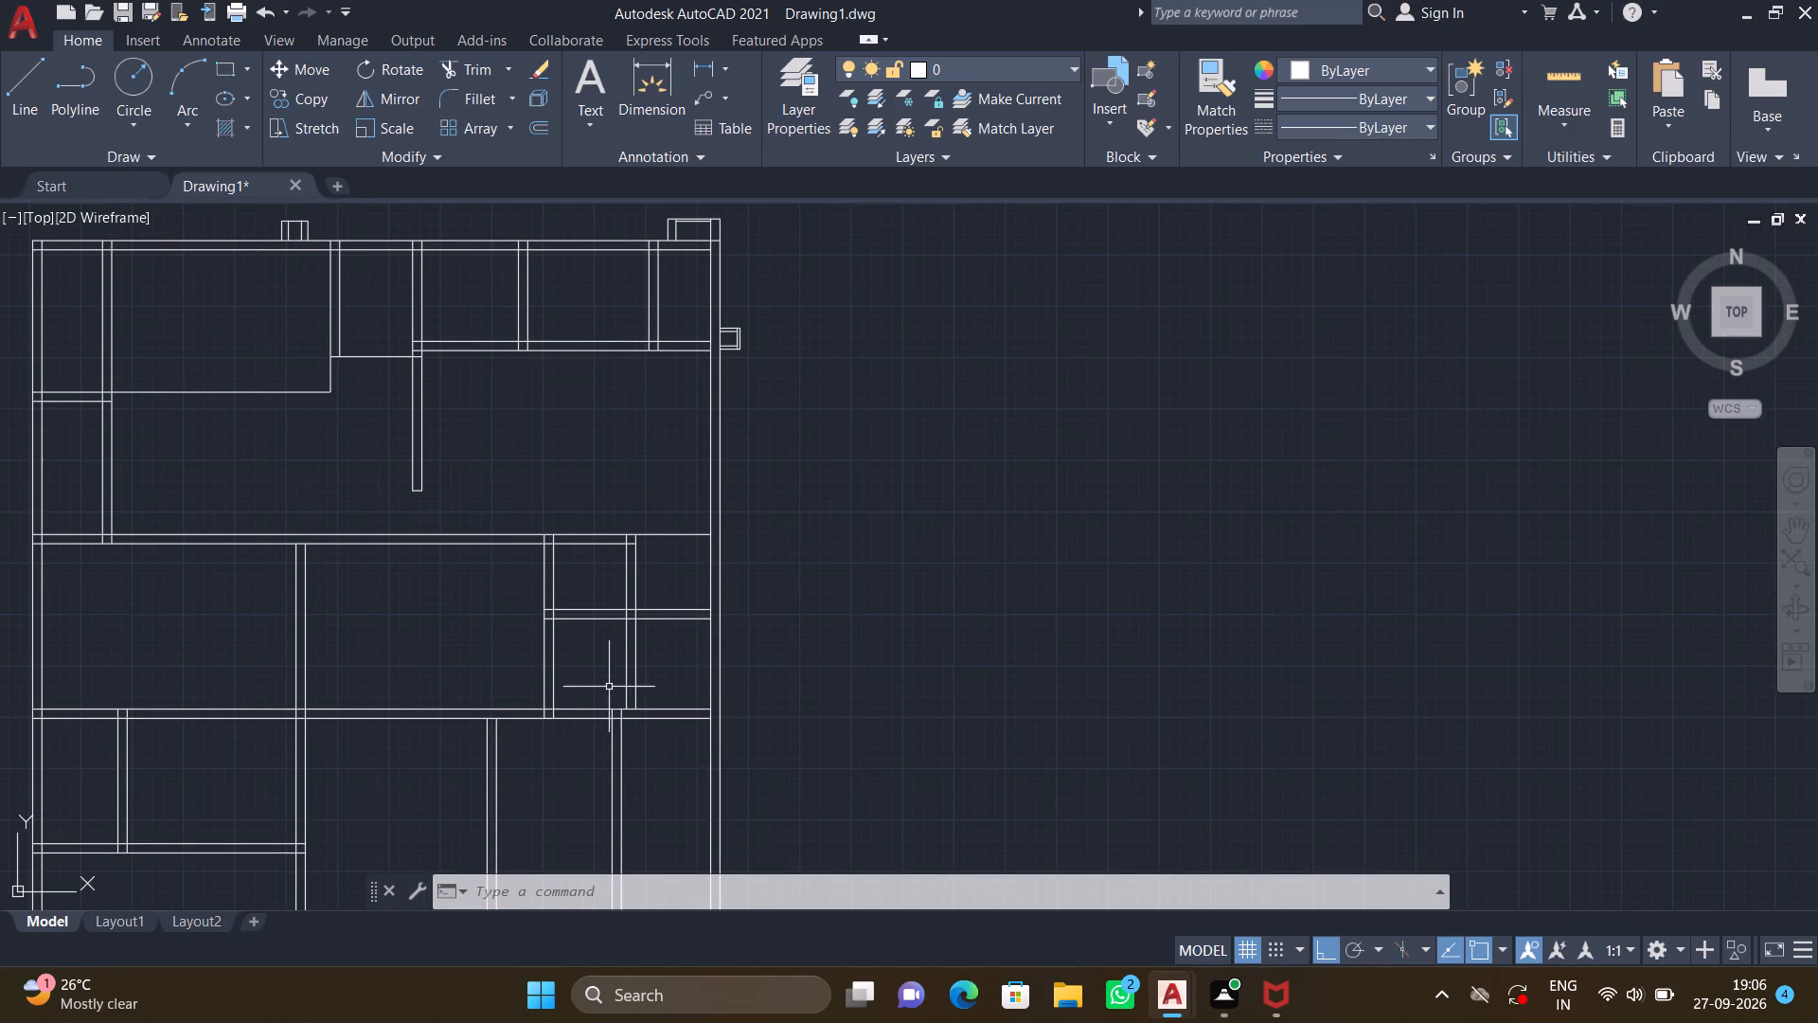
pyautogui.moveTo(623, 657); pyautogui.dragTo(687, 542, button='middle')
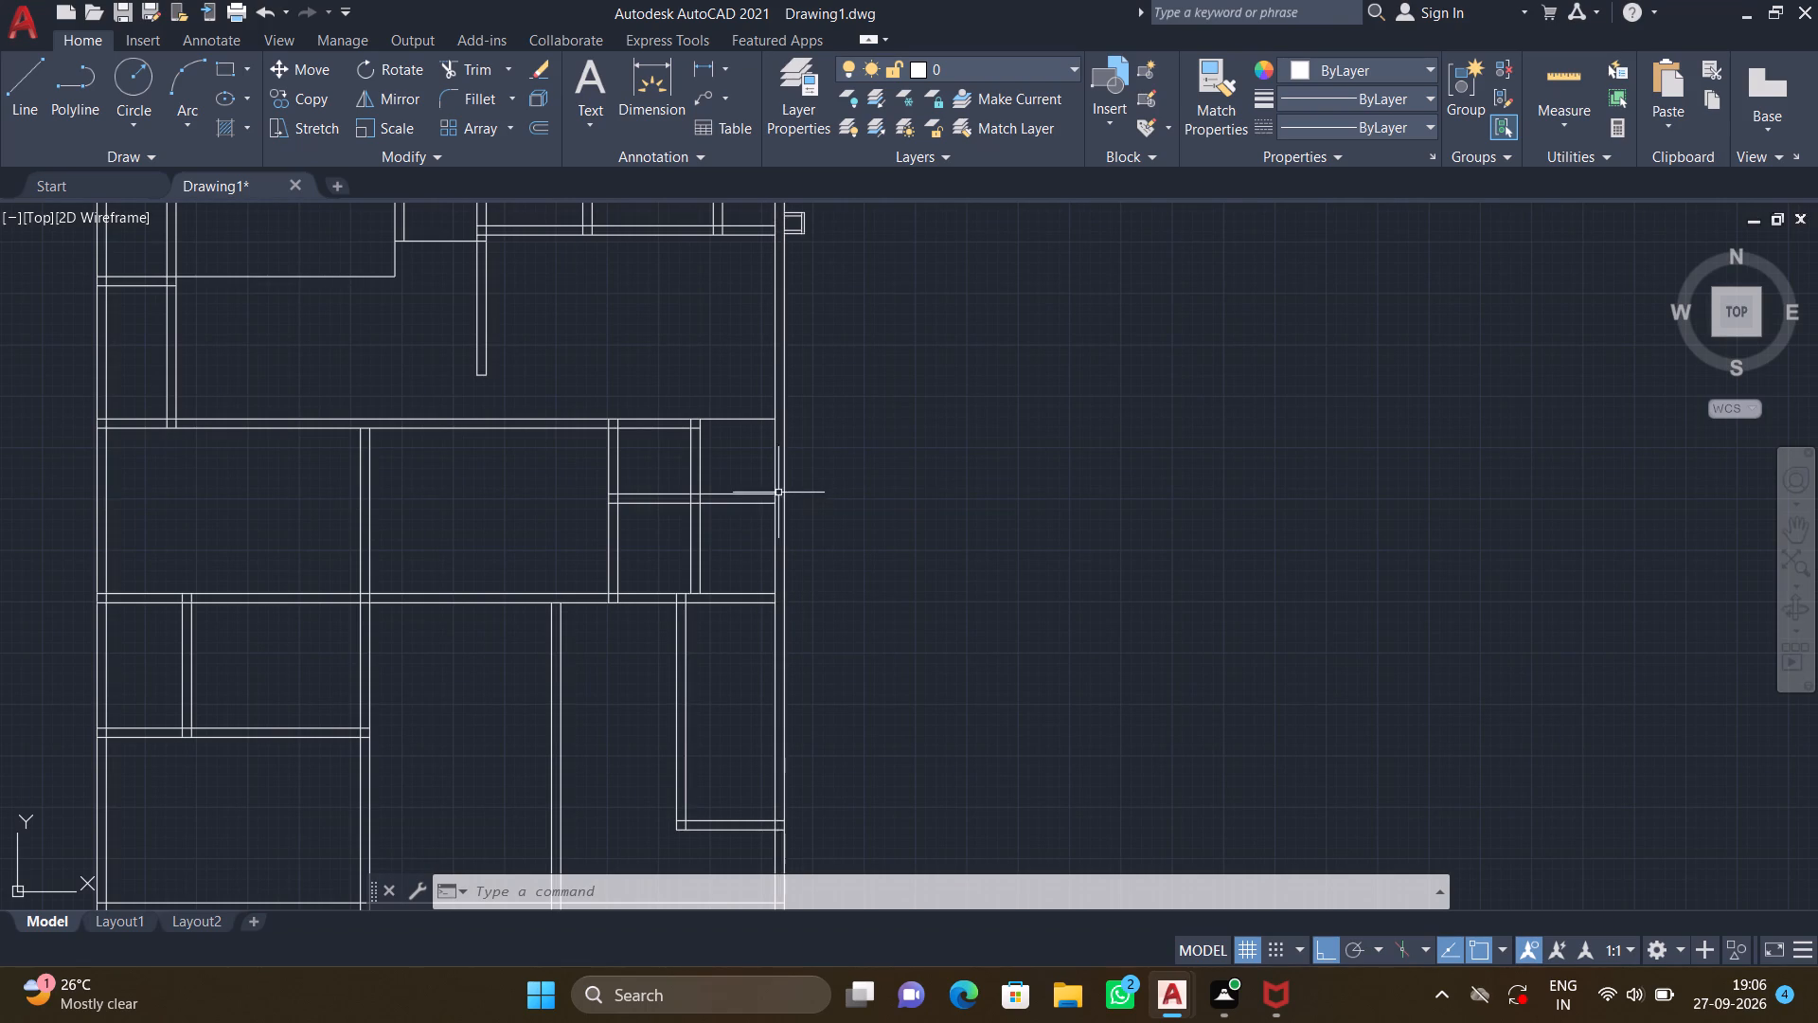
pyautogui.scroll(3, 774, 504)
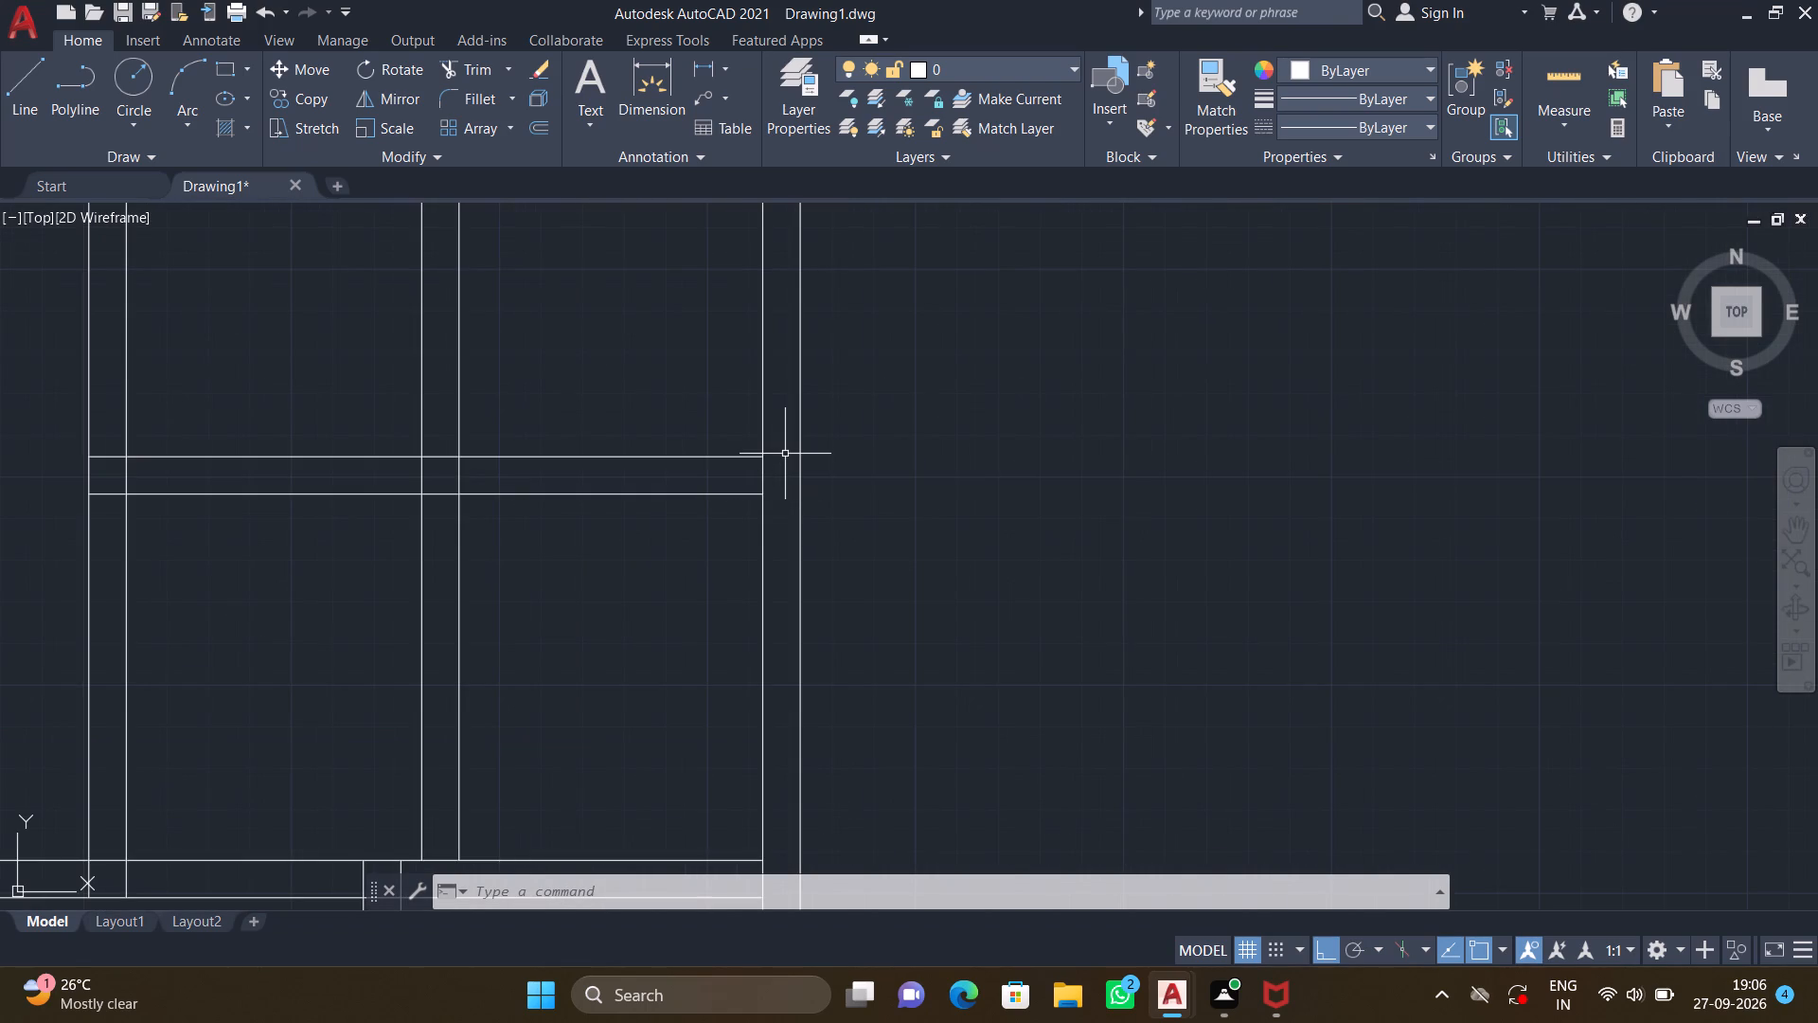
pyautogui.moveTo(782, 457); pyautogui.dragTo(753, 535, button='middle')
pyautogui.scroll(-1, 759, 518)
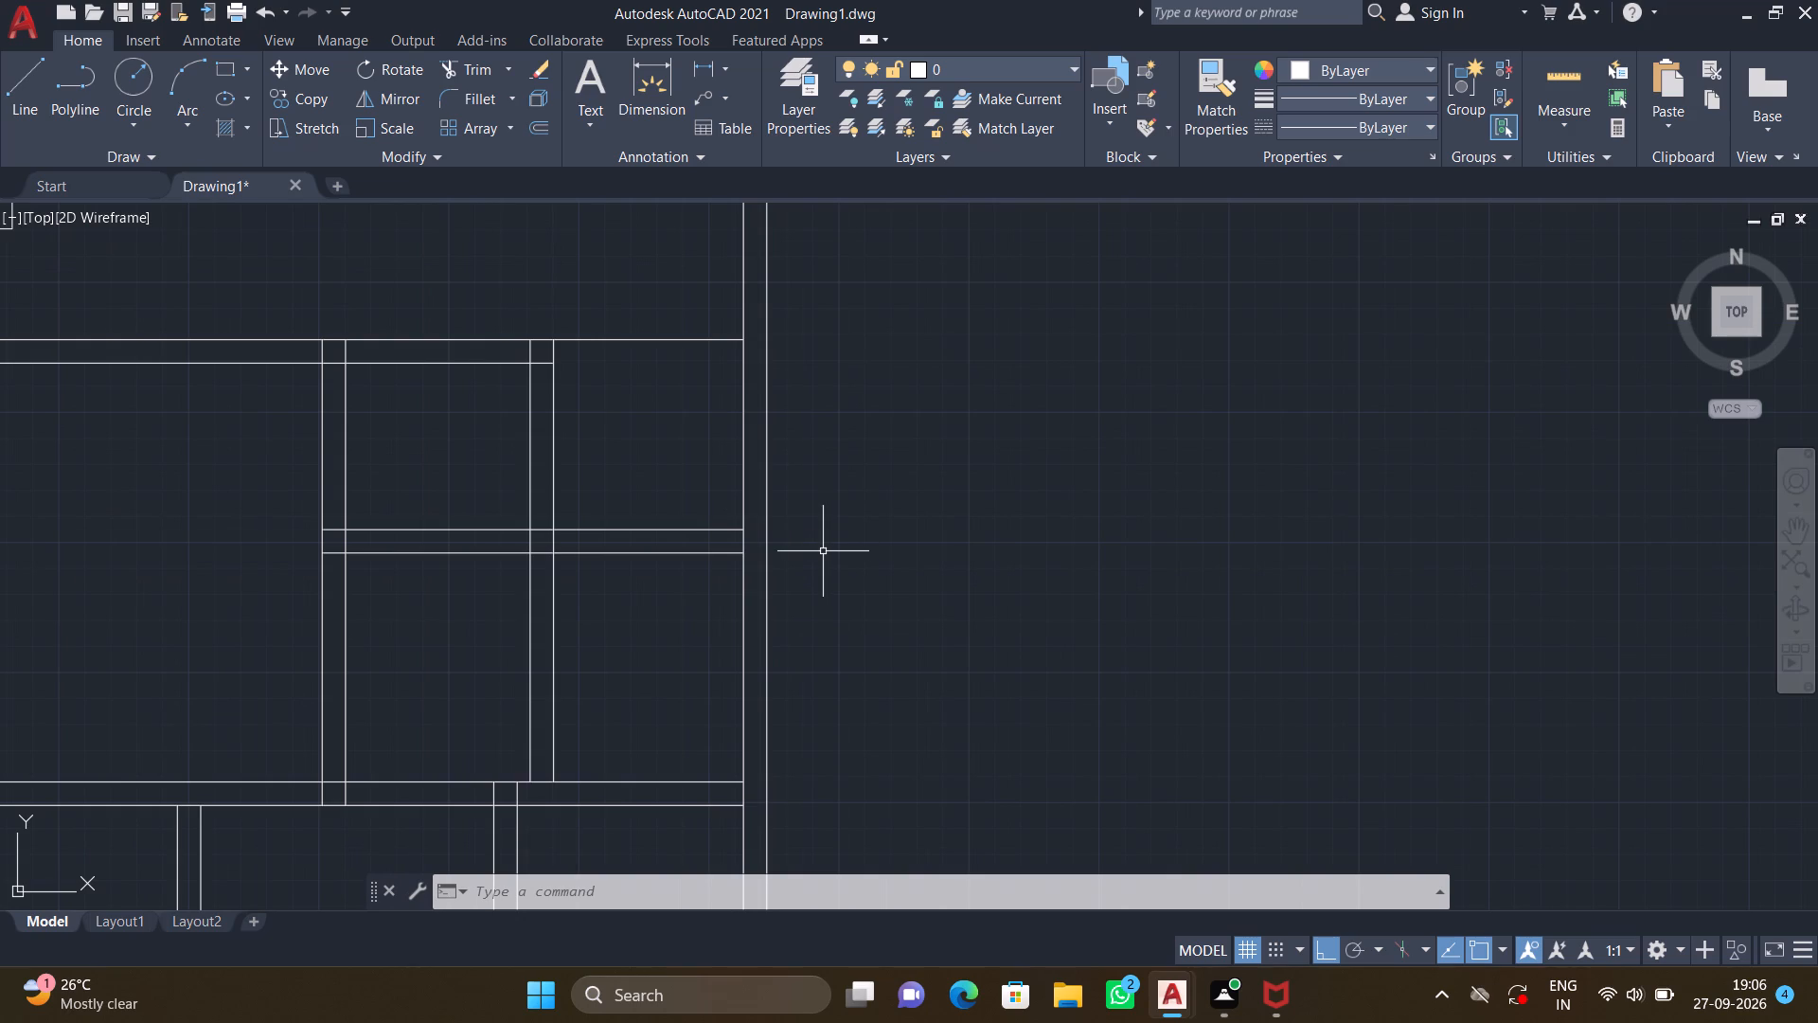
pyautogui.press('l')
pyautogui.press('Return')
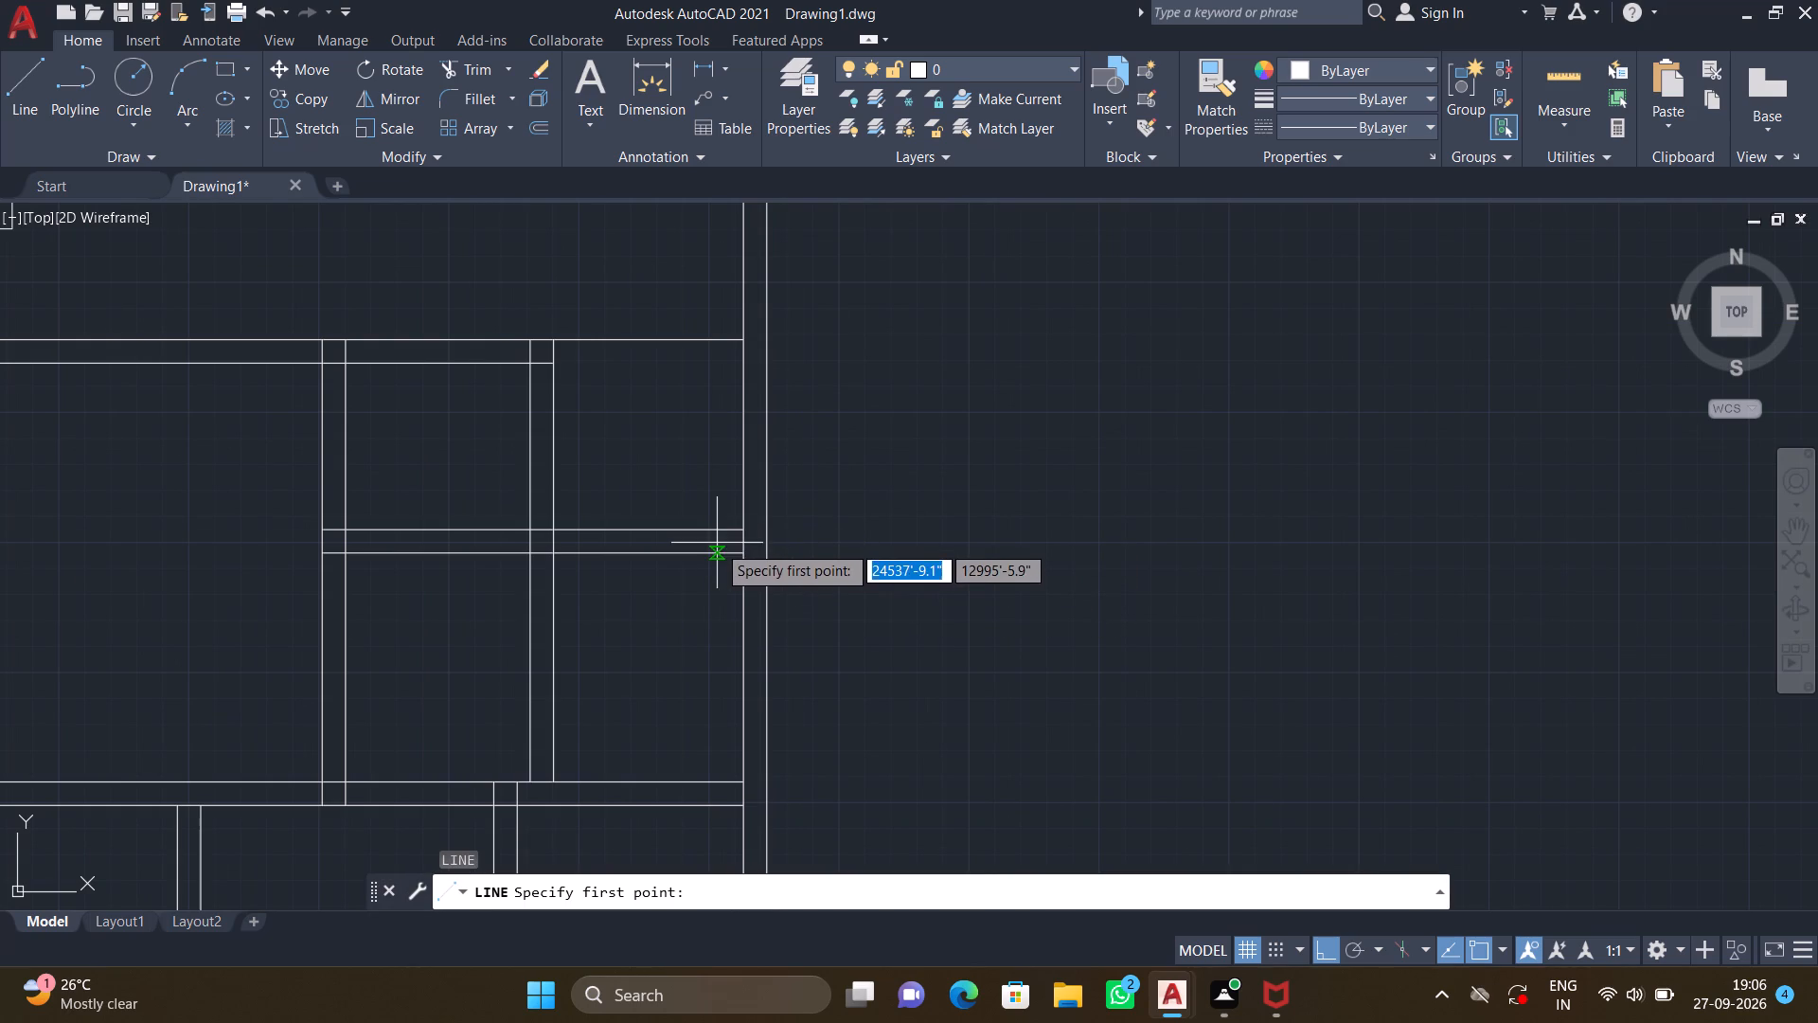
pyautogui.click(745, 555)
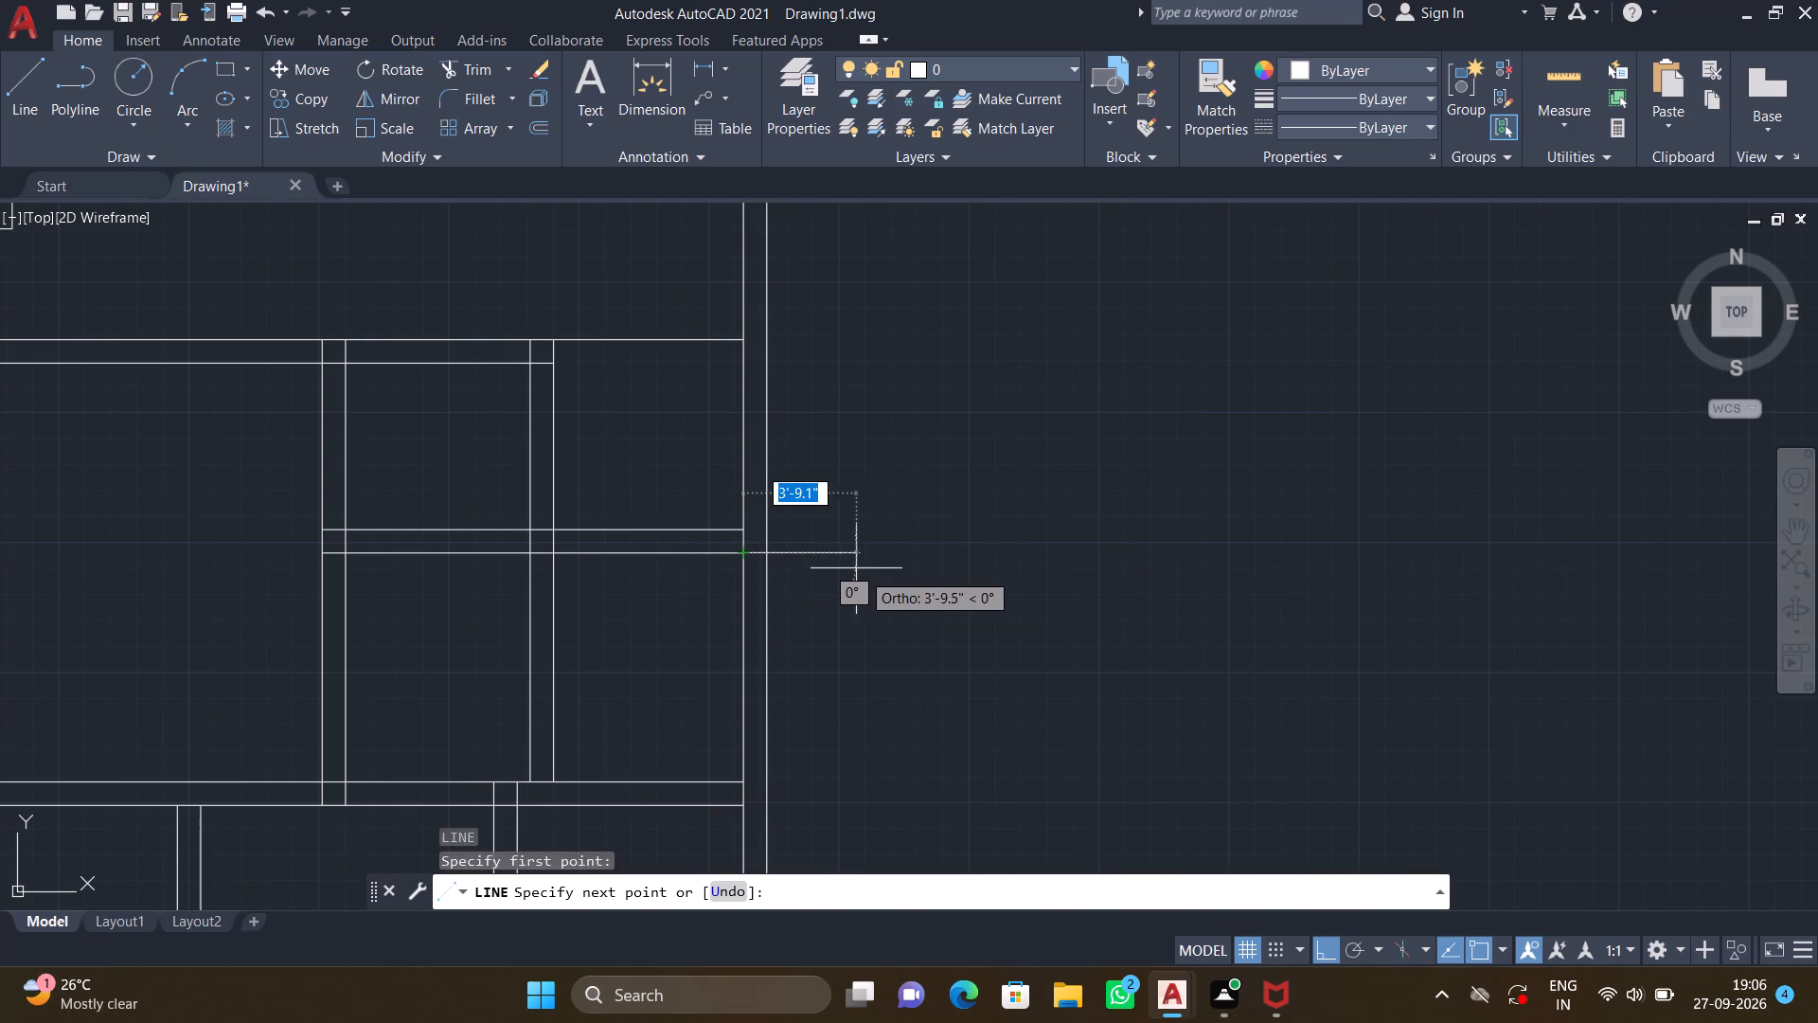
pyautogui.scroll(2, 831, 565)
pyautogui.moveTo(804, 553); pyautogui.dragTo(804, 564, button='middle')
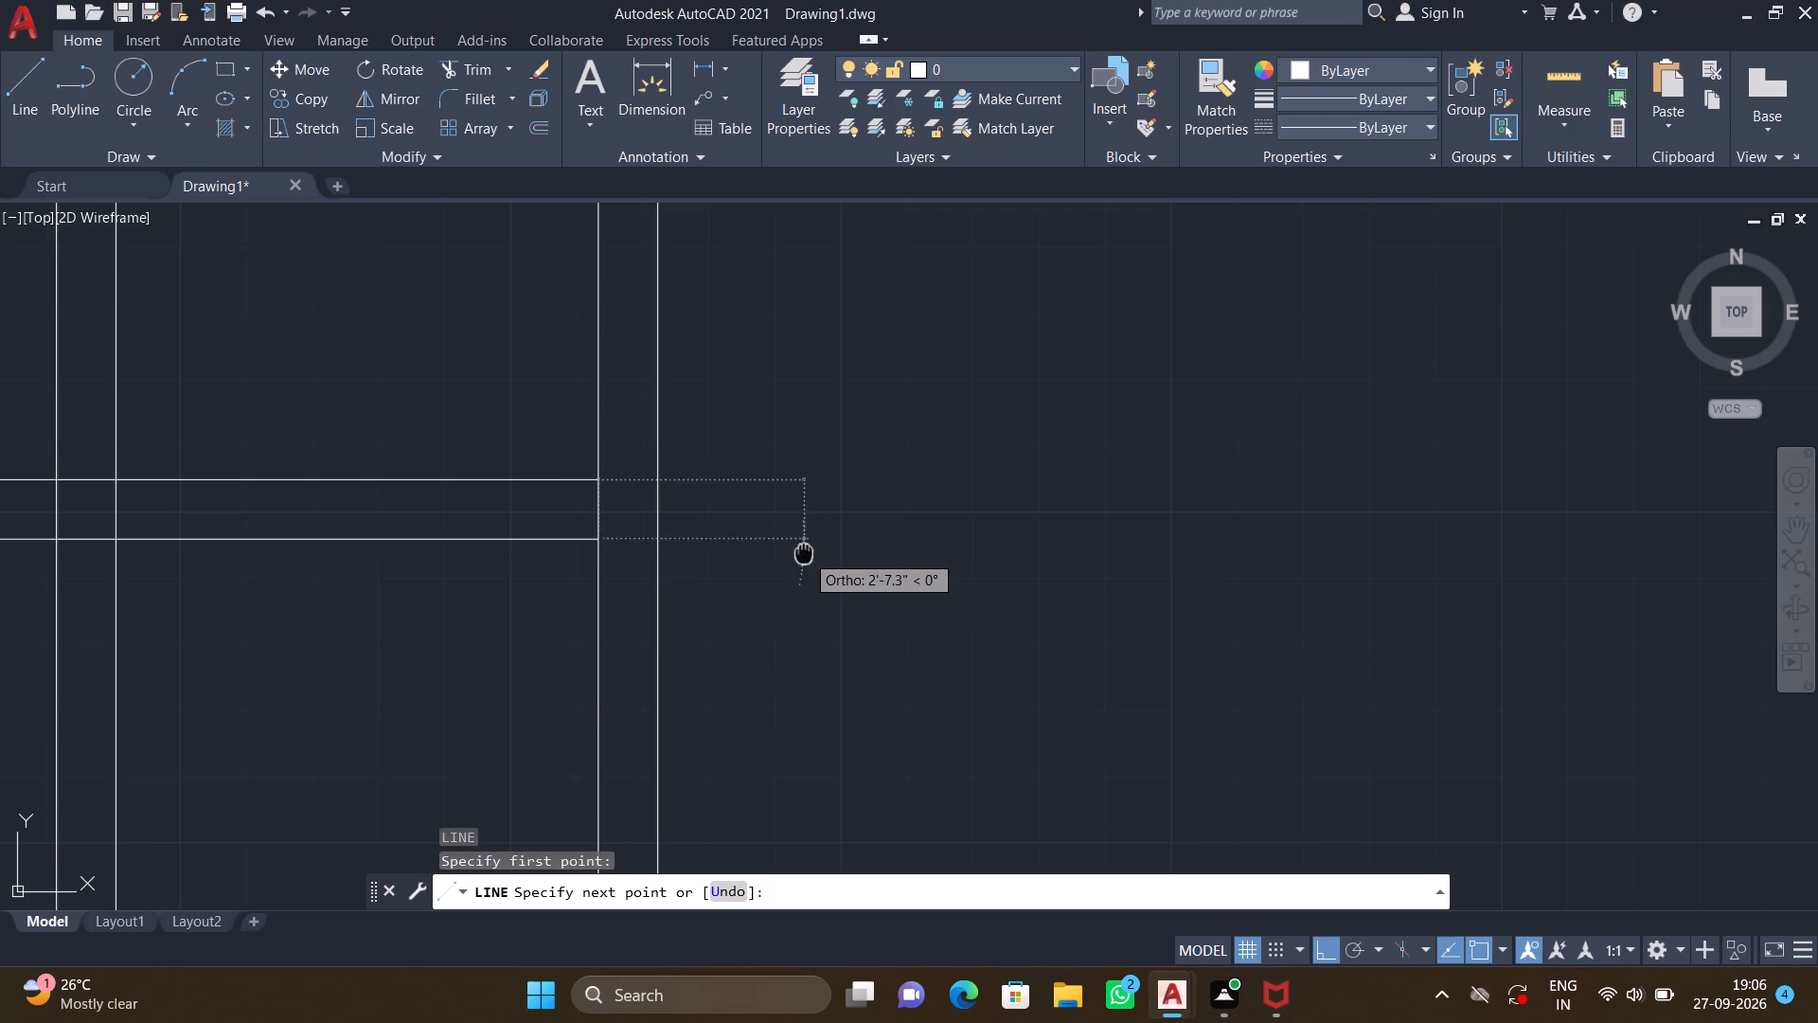
pyautogui.moveTo(804, 564); pyautogui.dragTo(823, 632, button='middle')
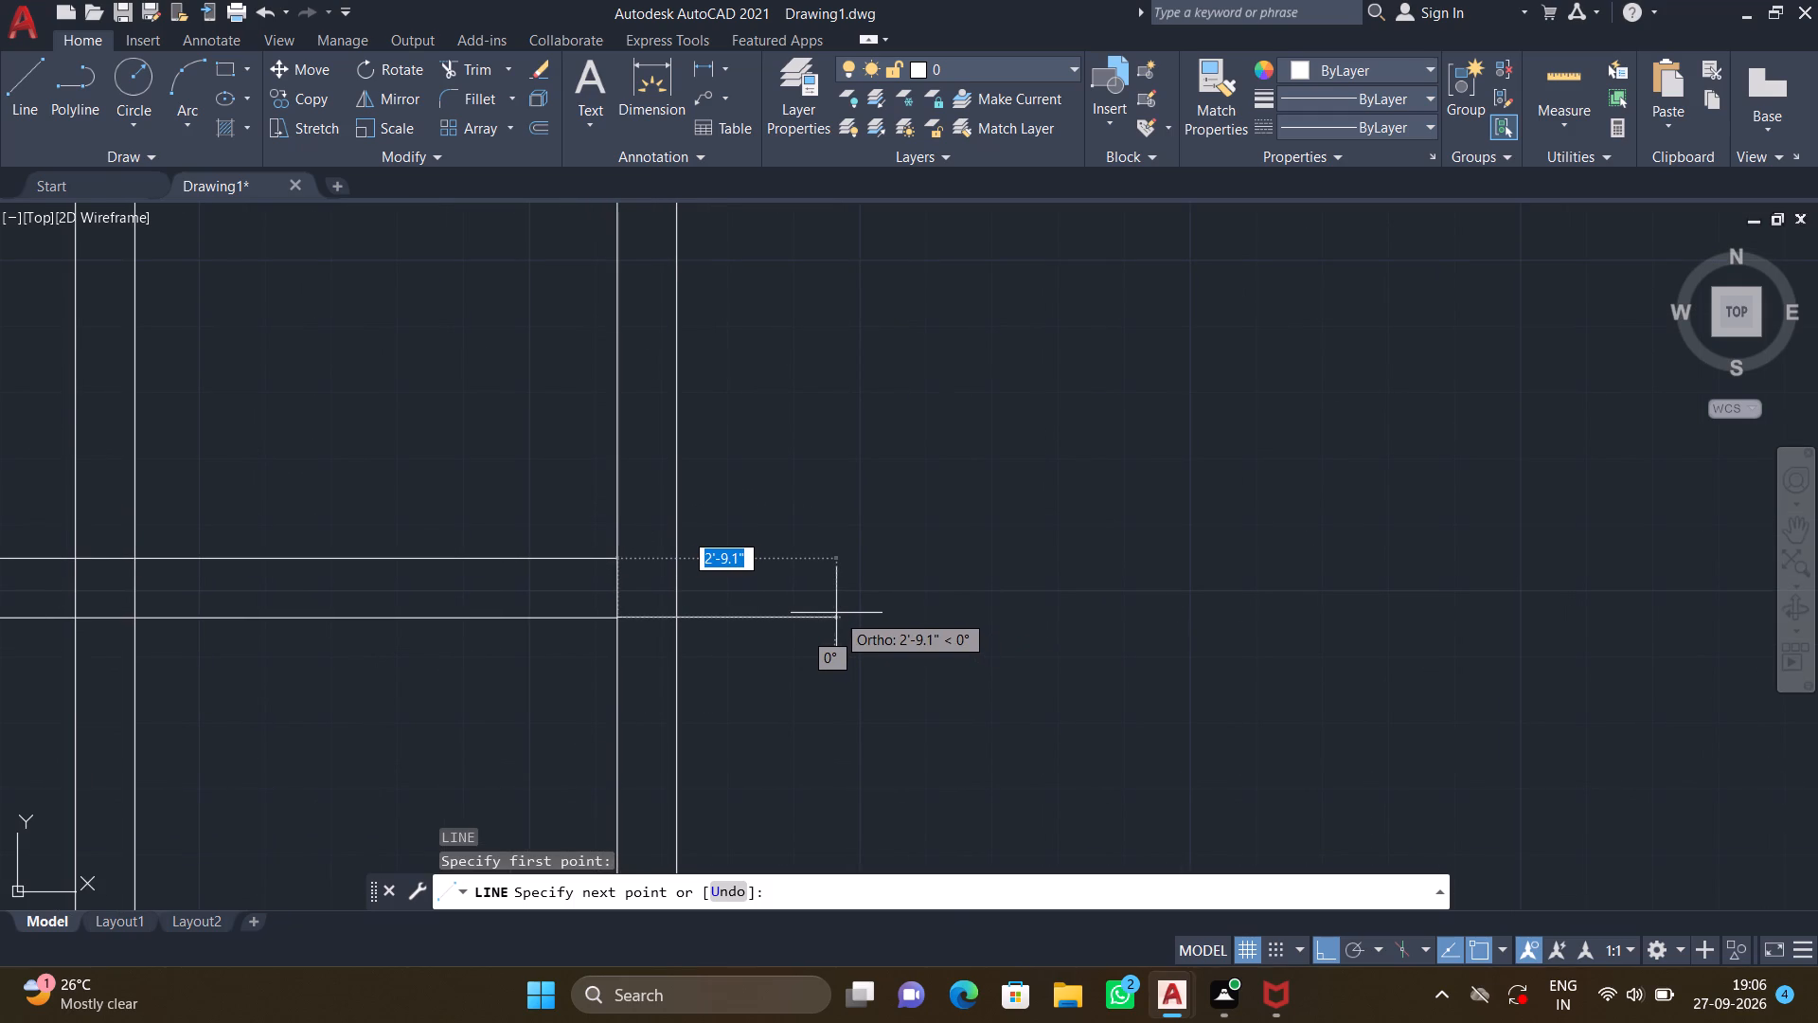
pyautogui.click(839, 616)
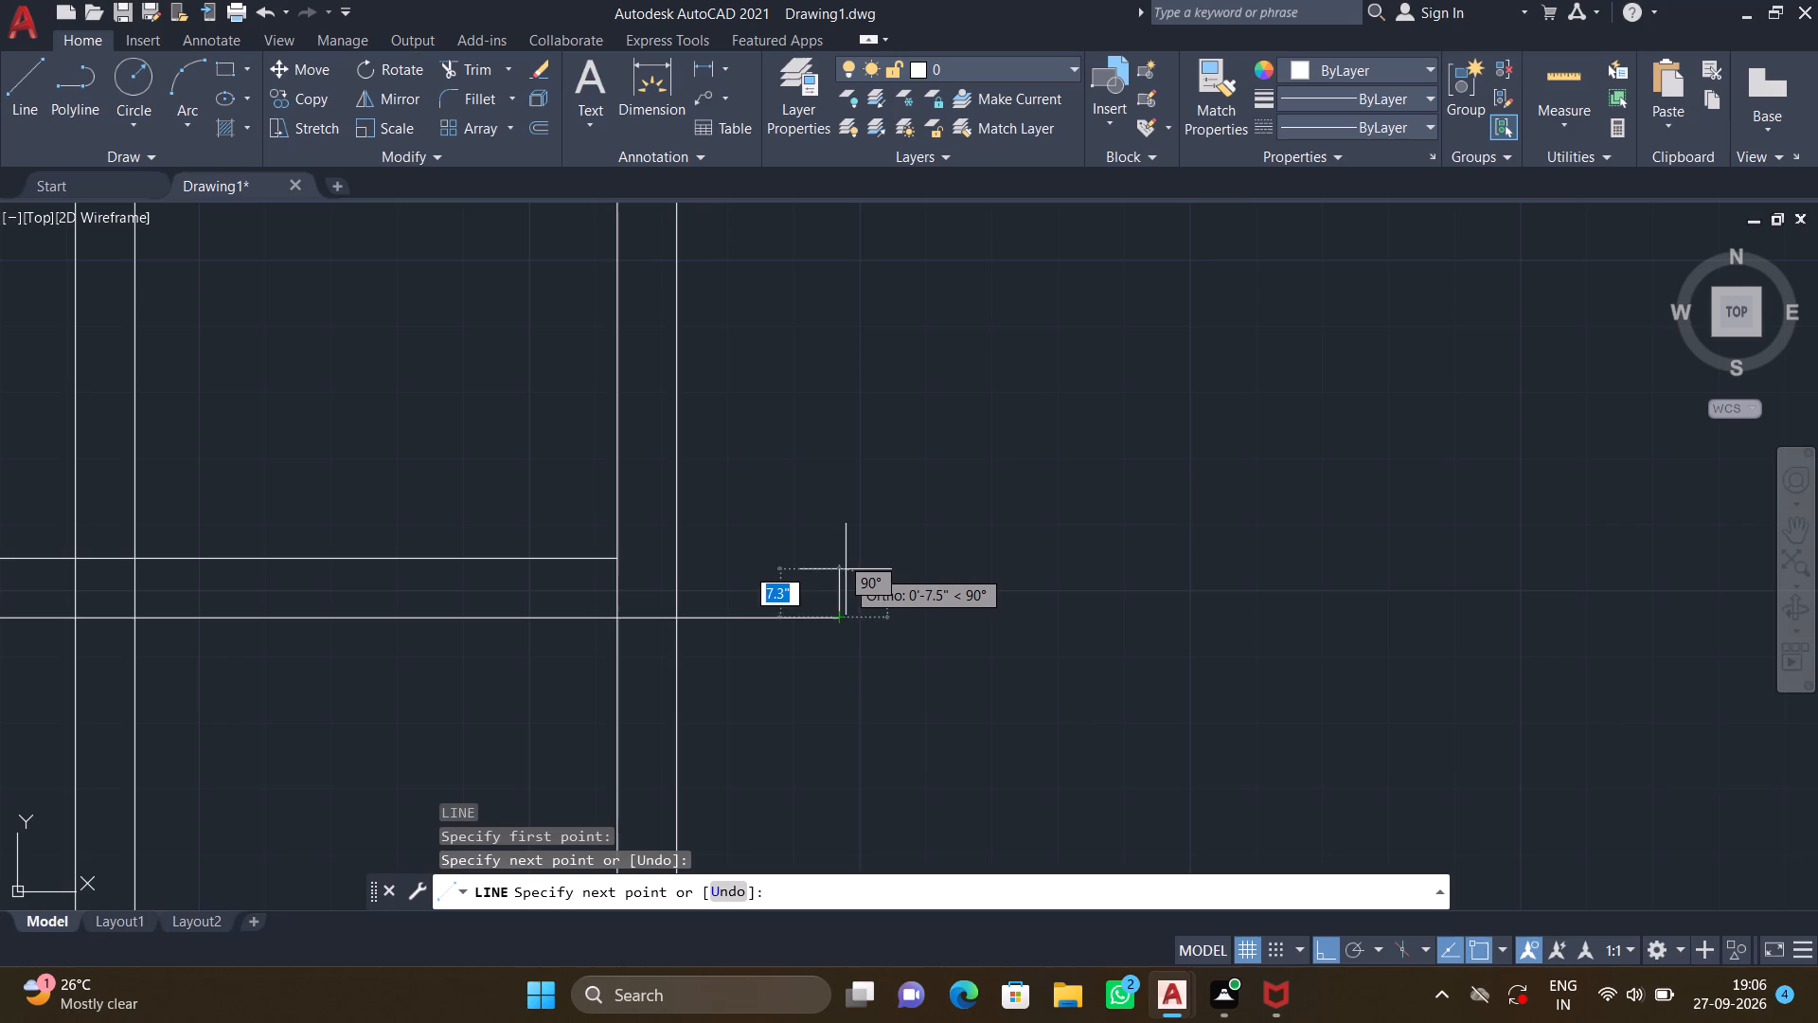
pyautogui.click(838, 574)
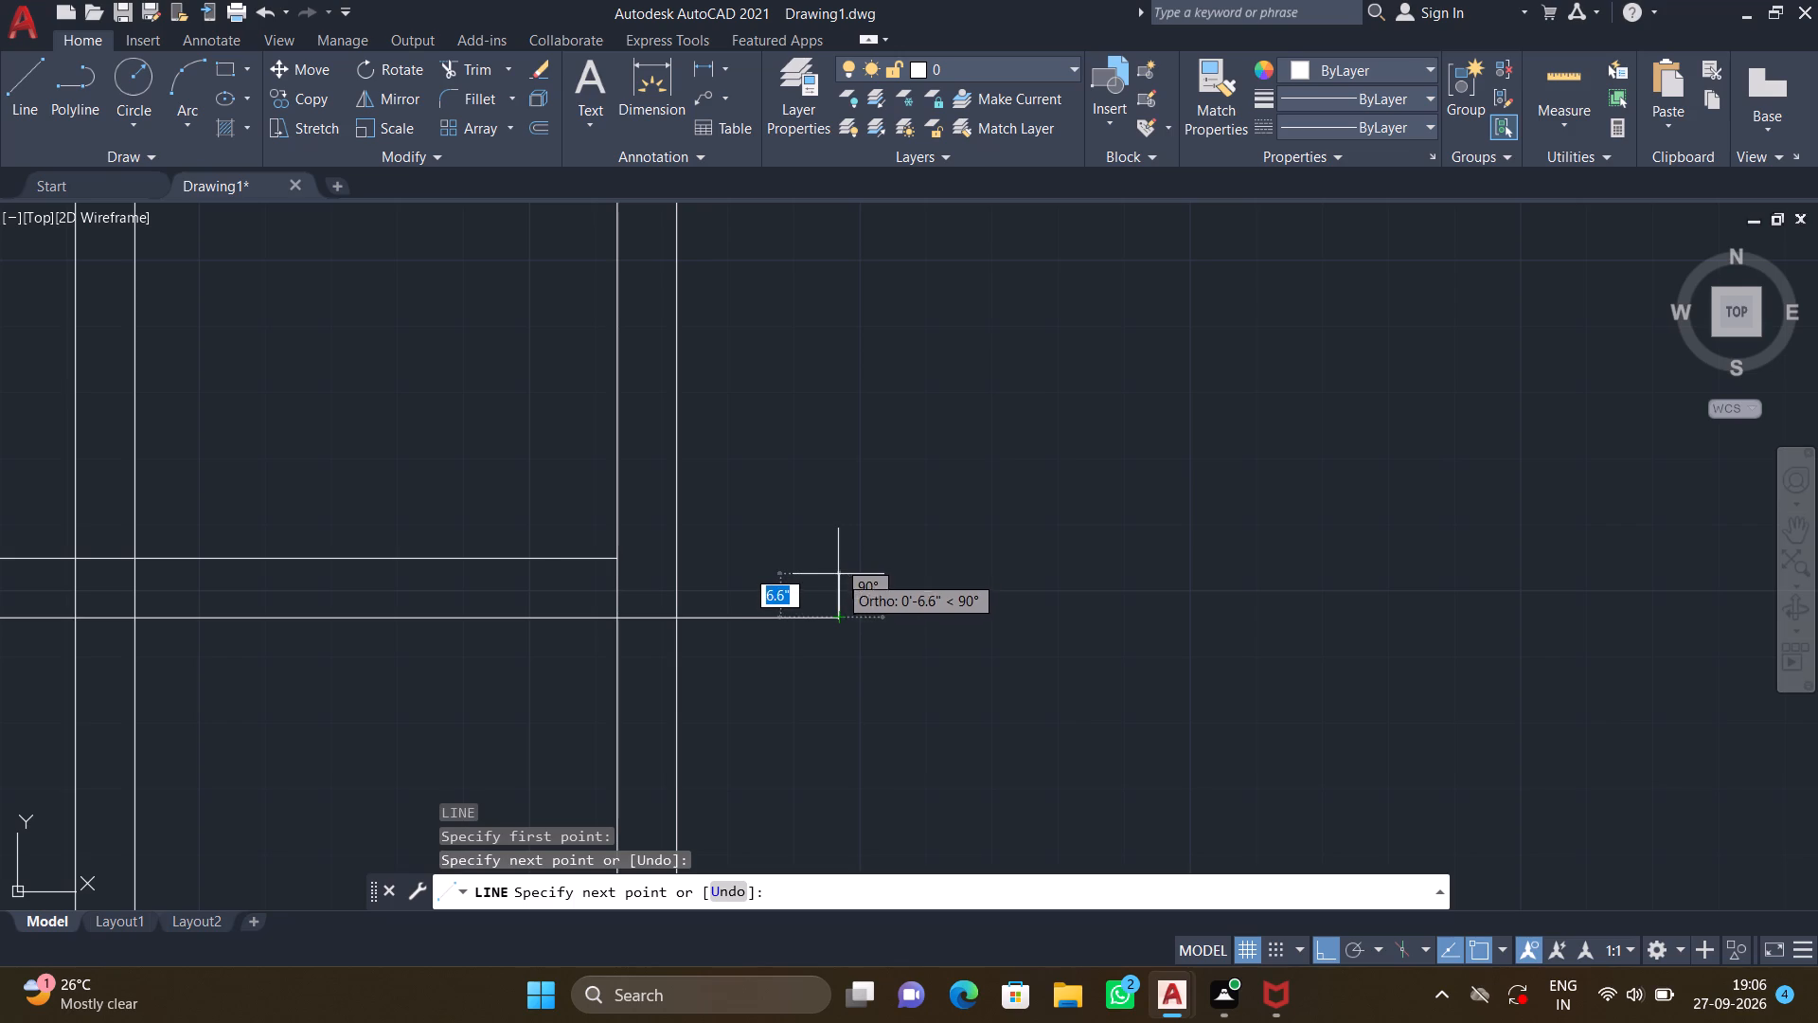
pyautogui.click(675, 573)
pyautogui.press('Return')
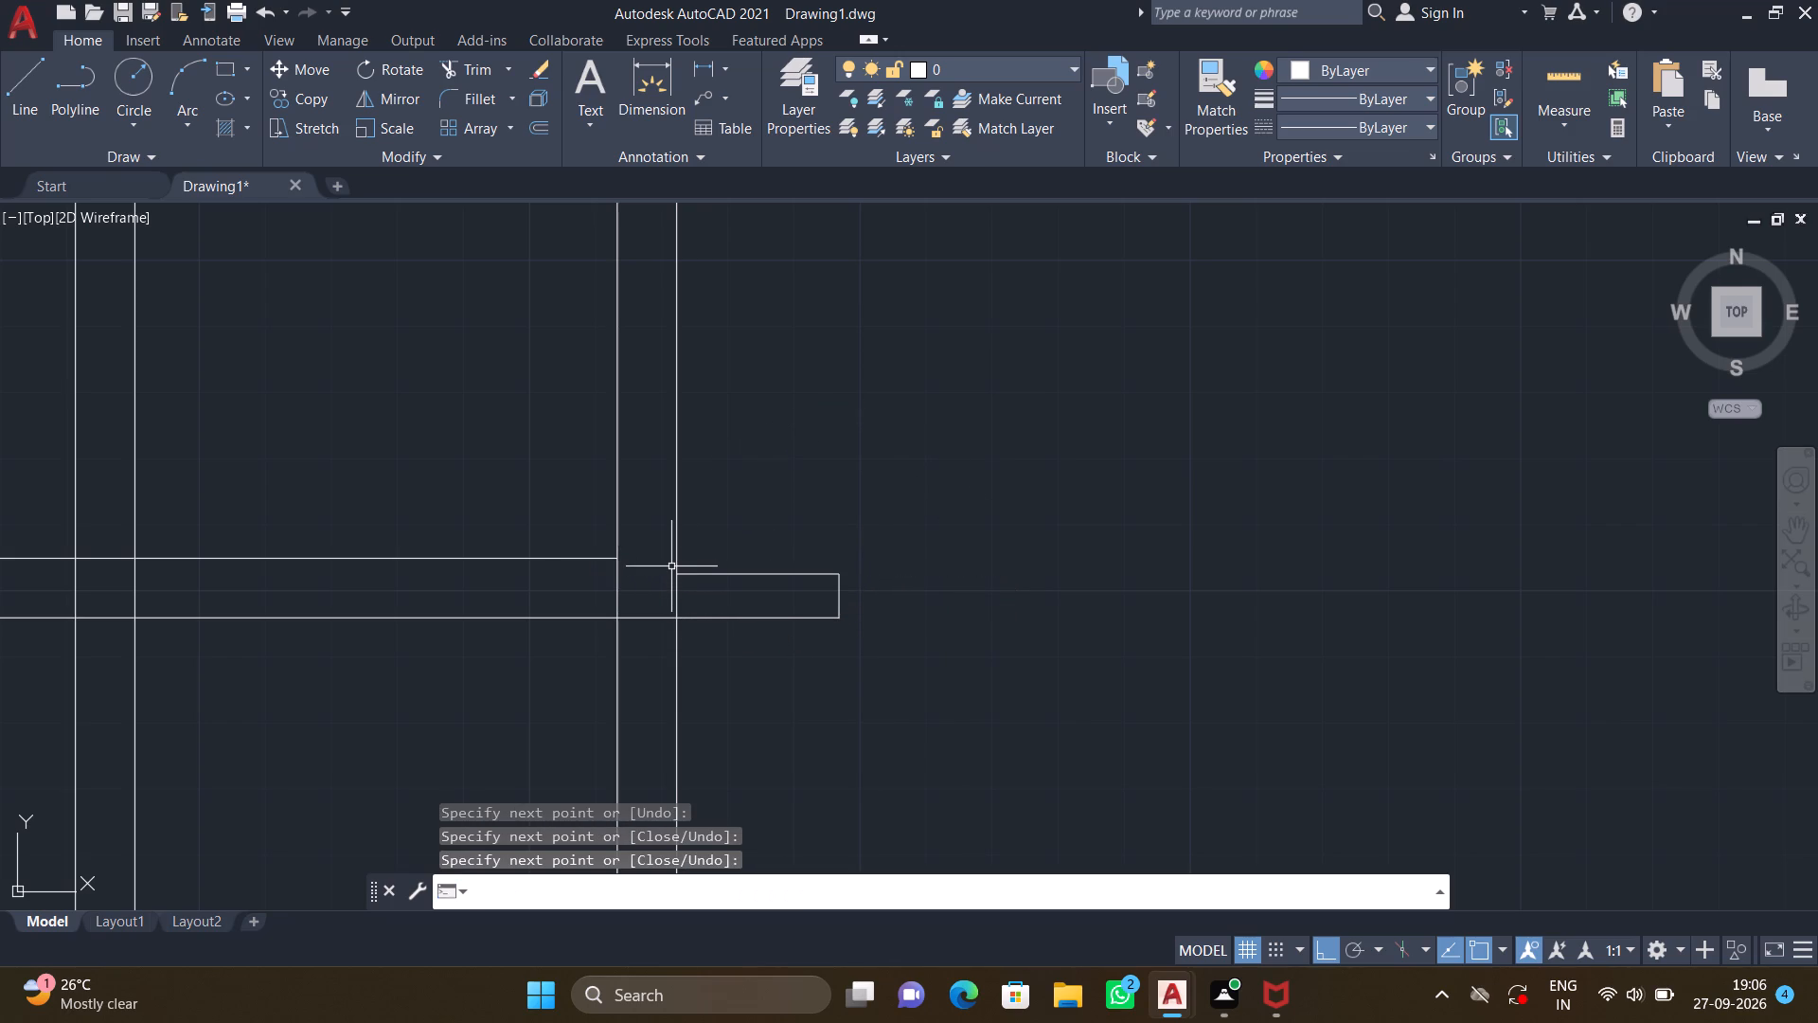
# Draw a second narrow strip about 2'-1" long projecting from the east outer wall, about 2'-8" north of the first.
pyautogui.press('l')
pyautogui.press('Return')
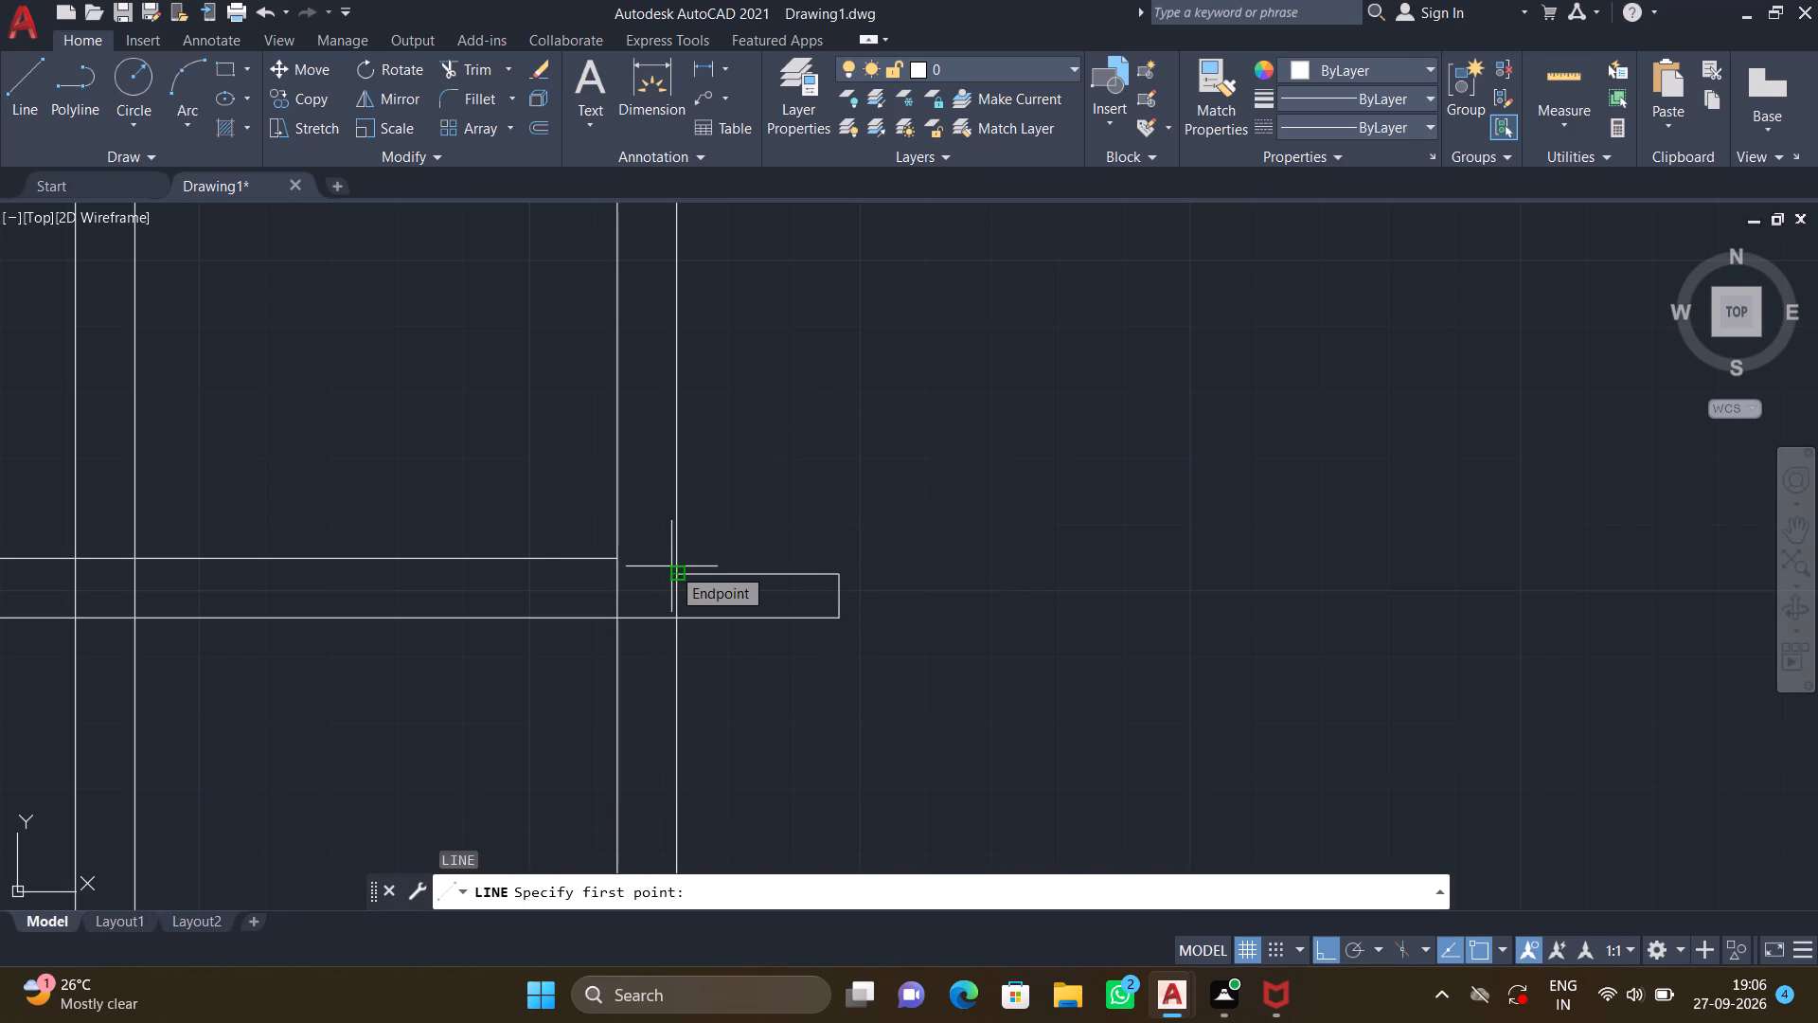
pyautogui.scroll(-2, 677, 379)
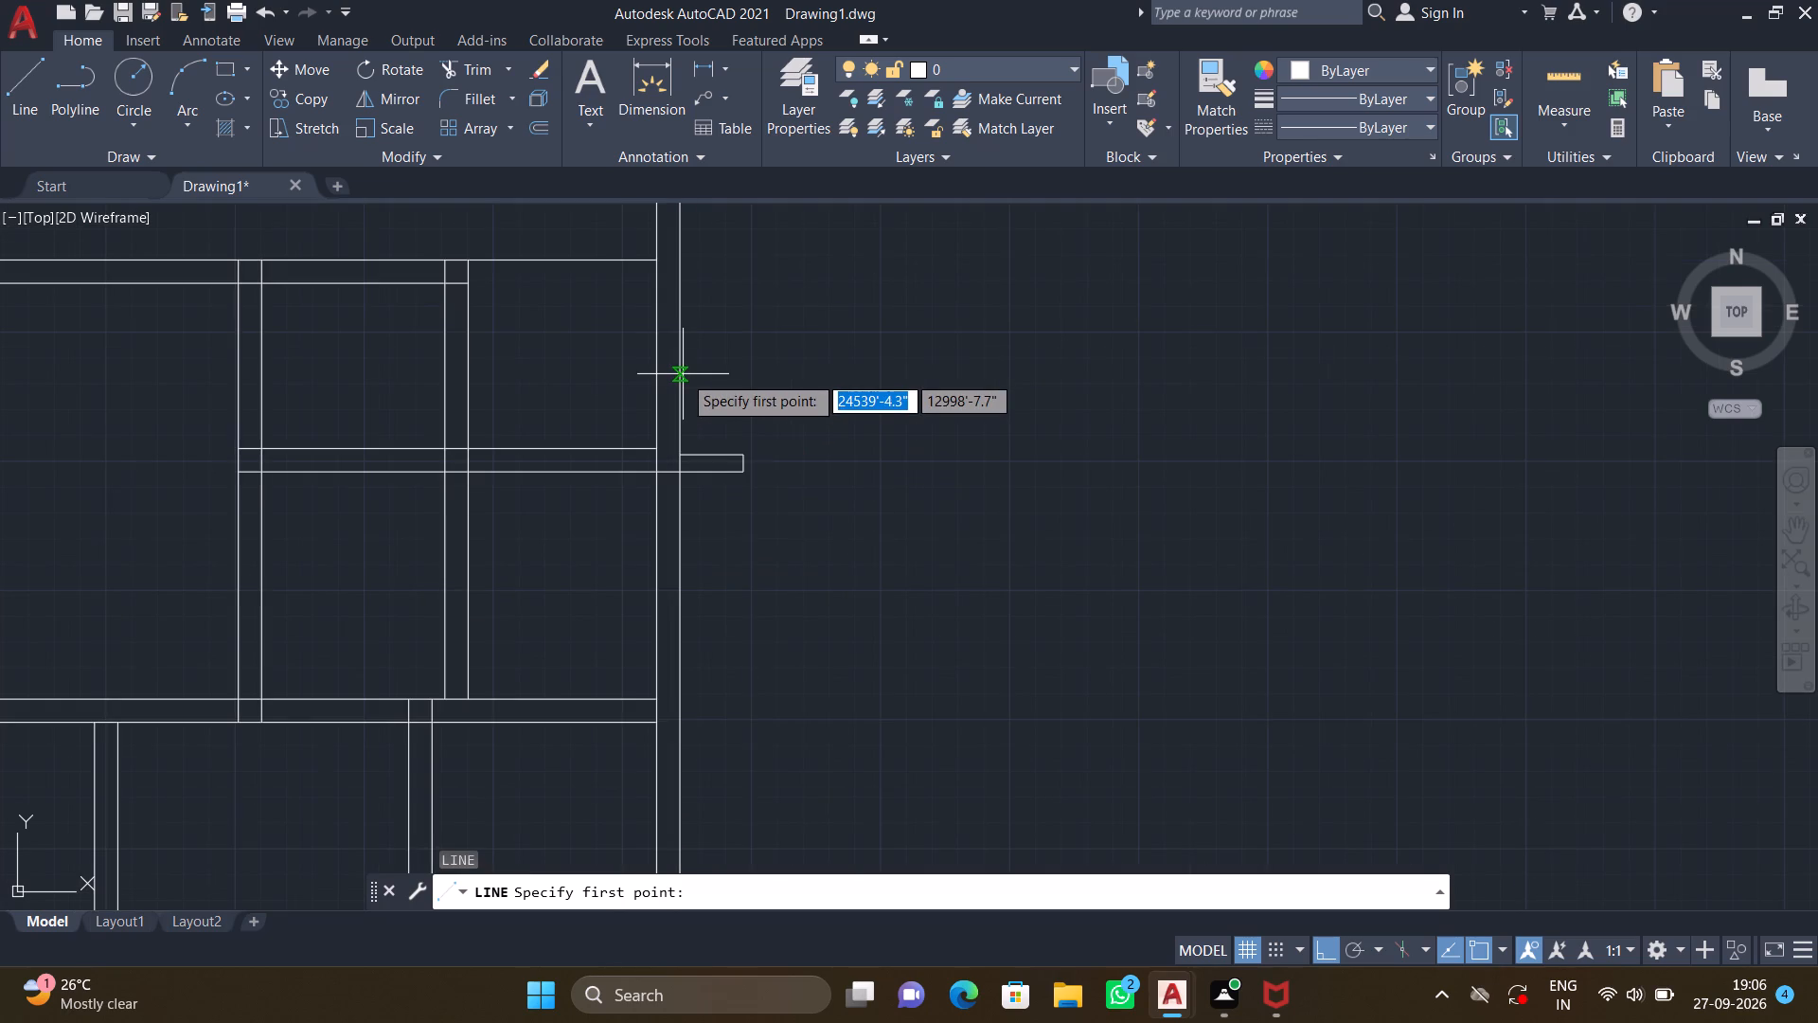
pyautogui.scroll(3, 679, 369)
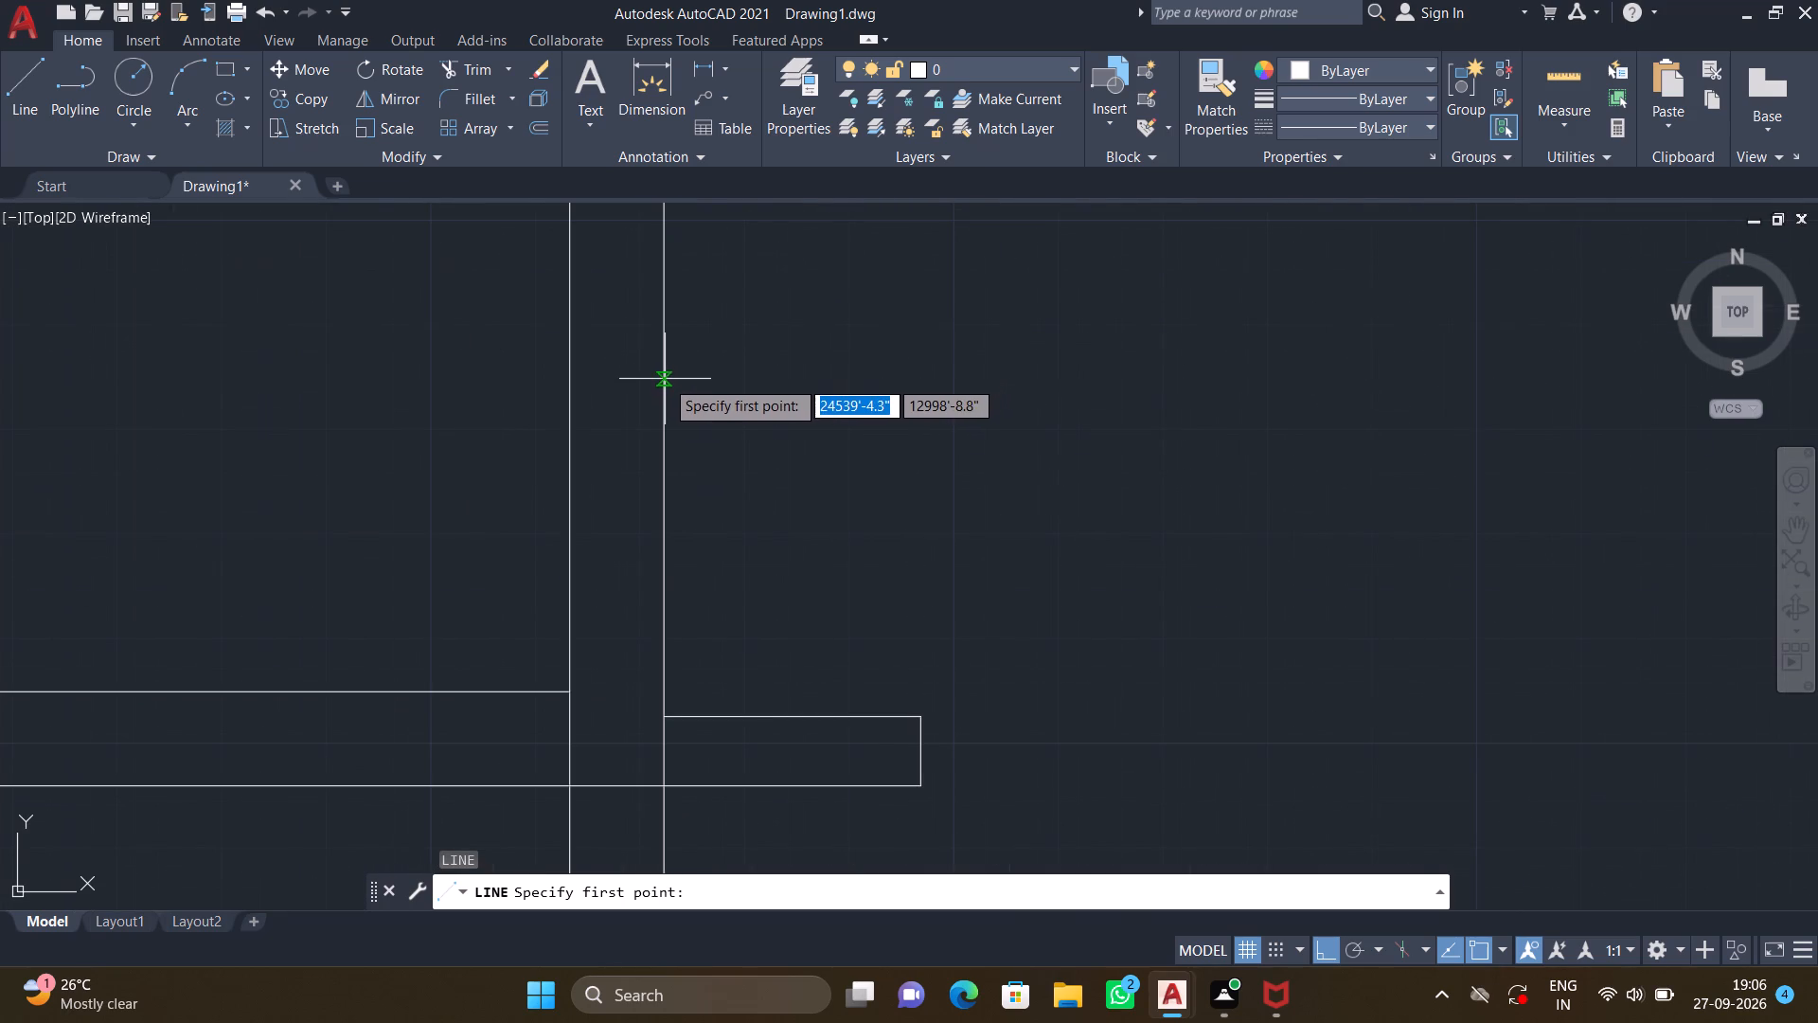
pyautogui.click(665, 379)
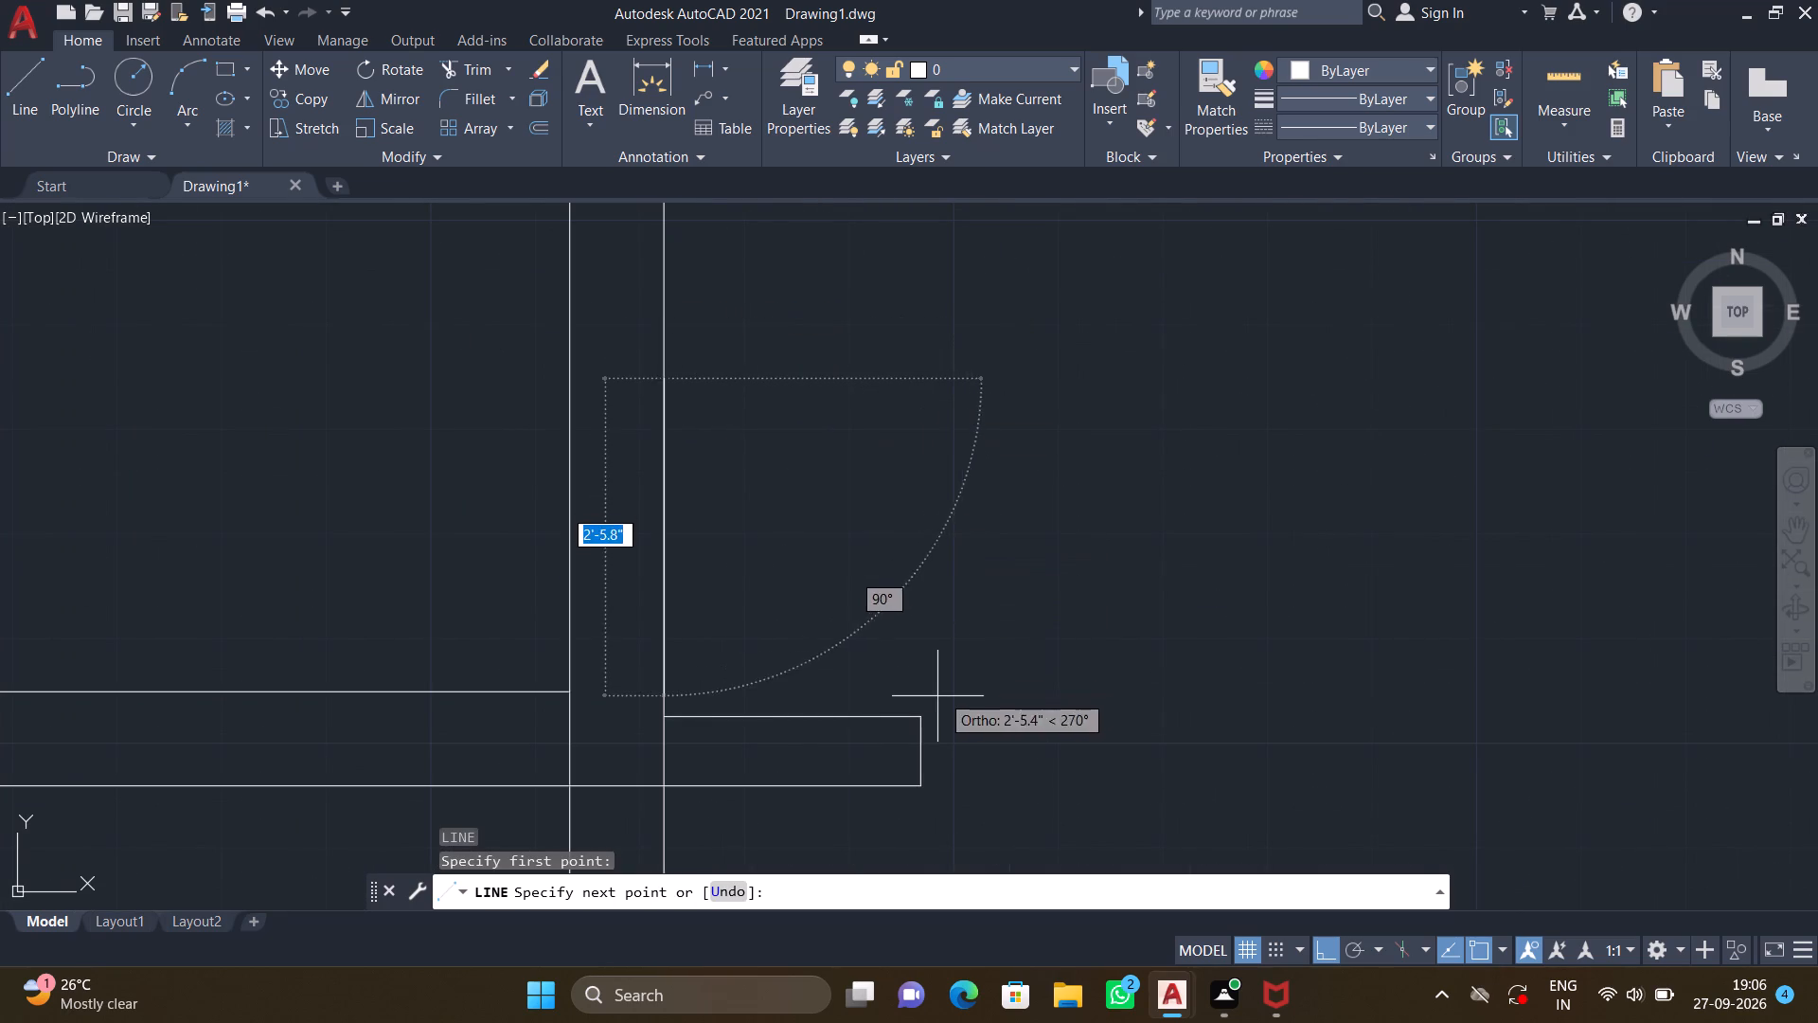
pyautogui.click(922, 377)
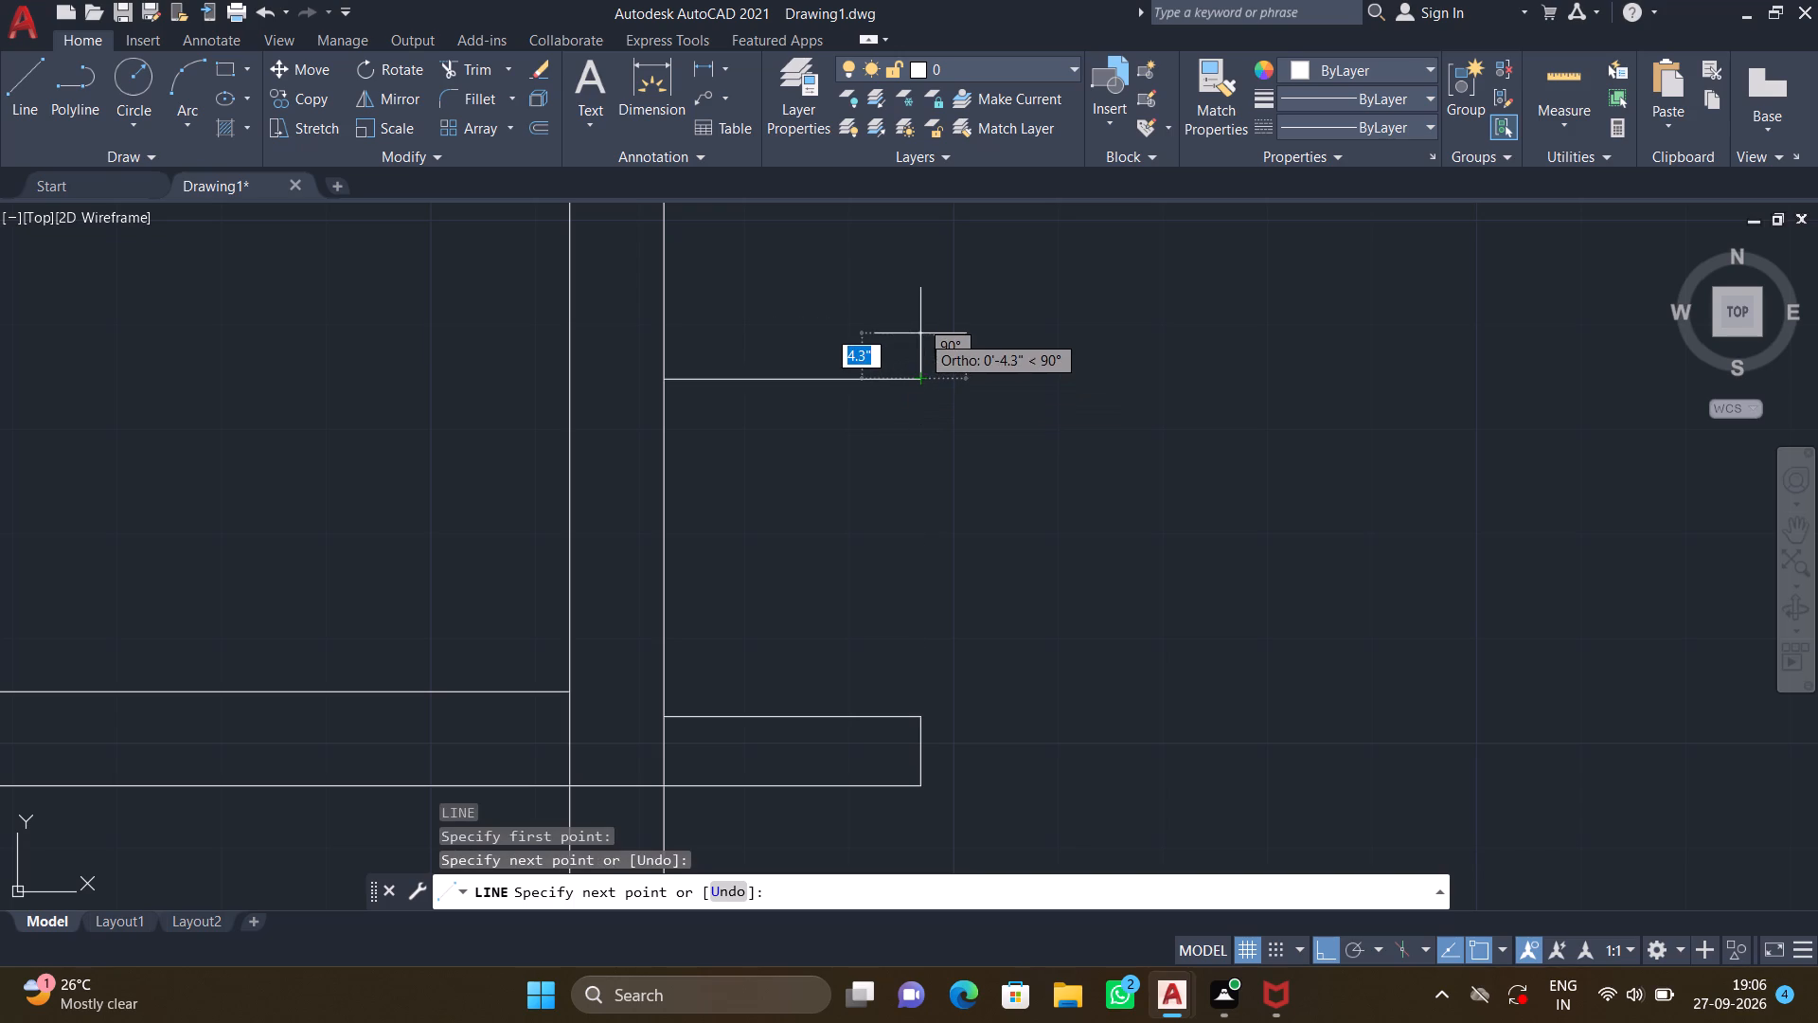
pyautogui.click(918, 317)
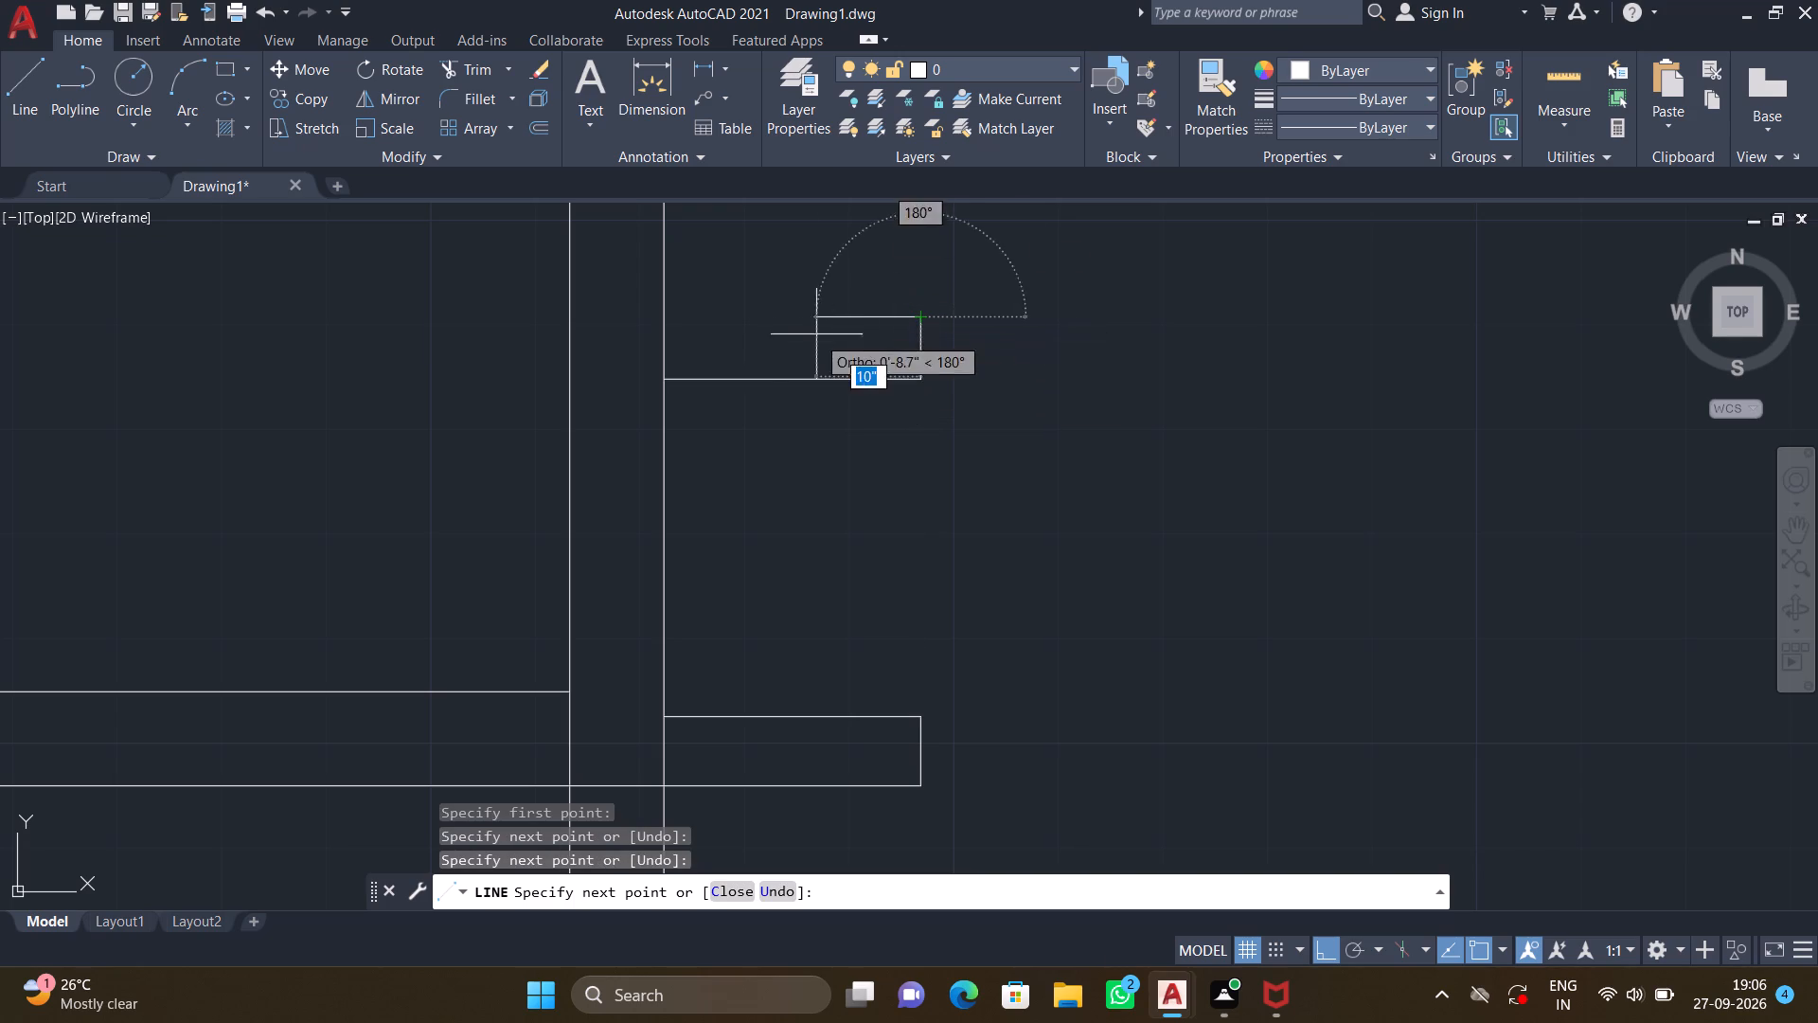
pyautogui.click(669, 316)
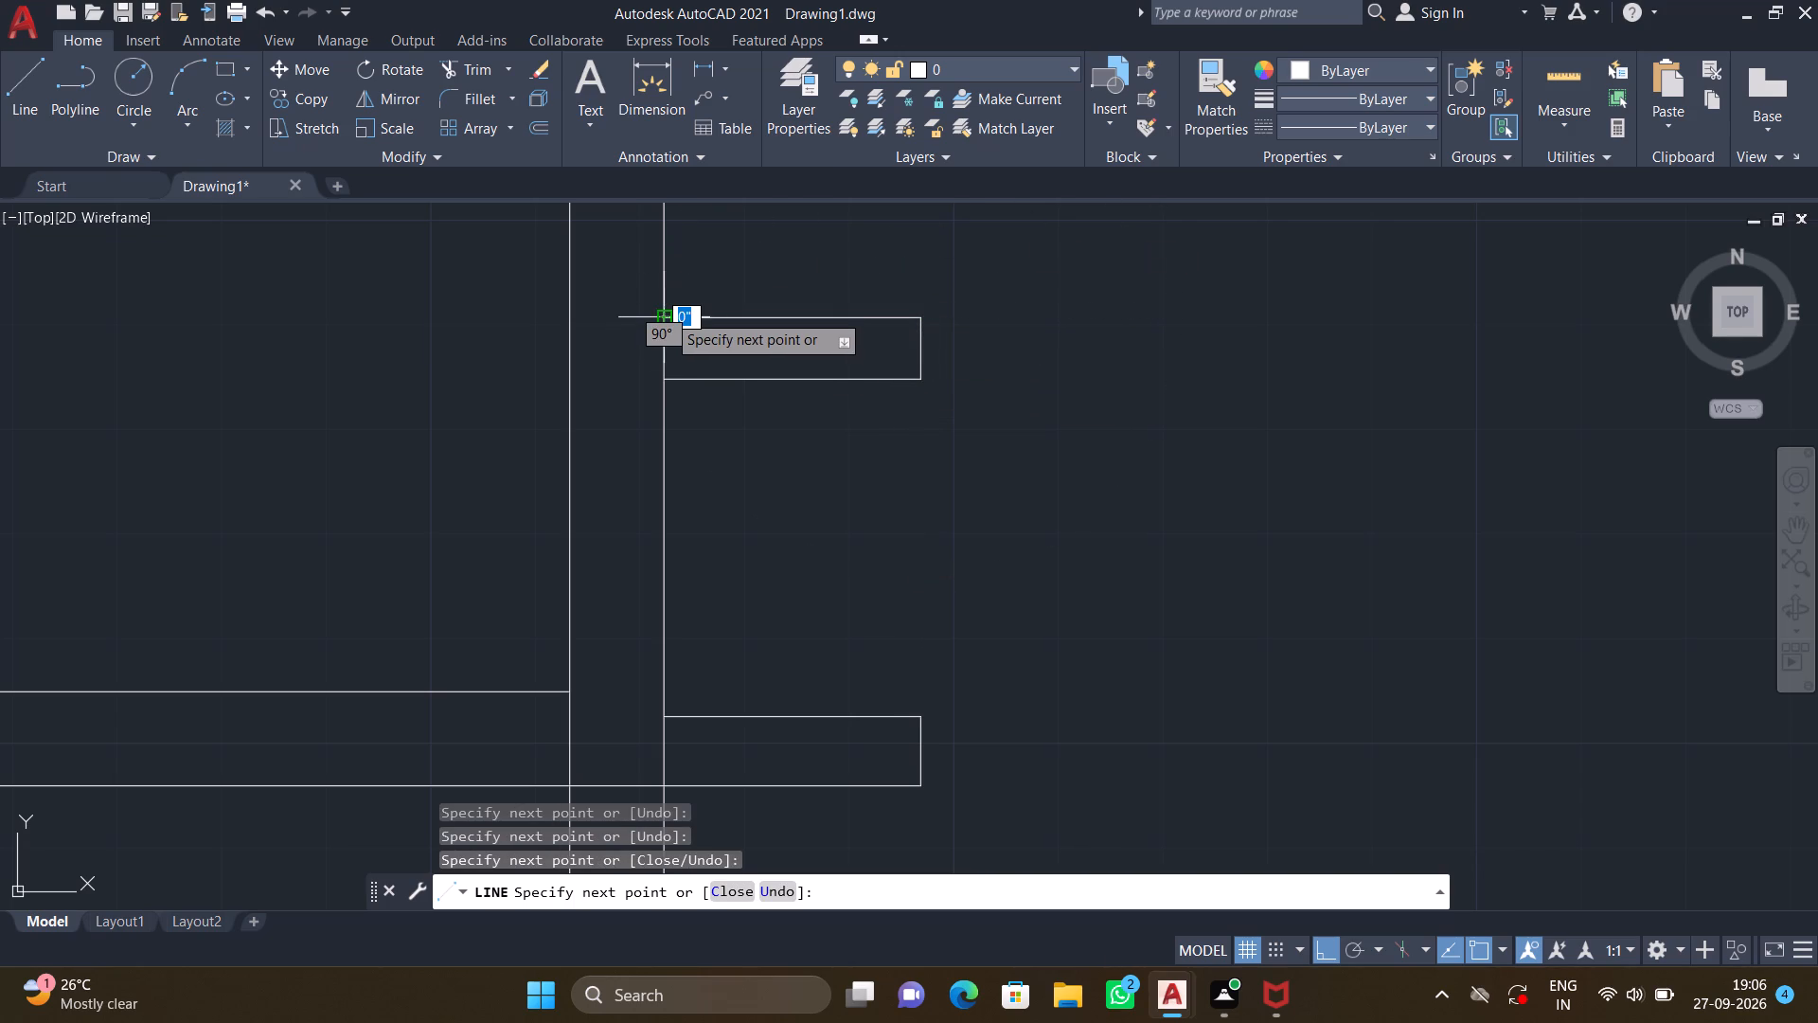
pyautogui.press('Return')
# Close the projection's east side with two parallel upright lines about 2'-8" long and 2" apart between the two strips.
pyautogui.scroll(-1, 860, 475)
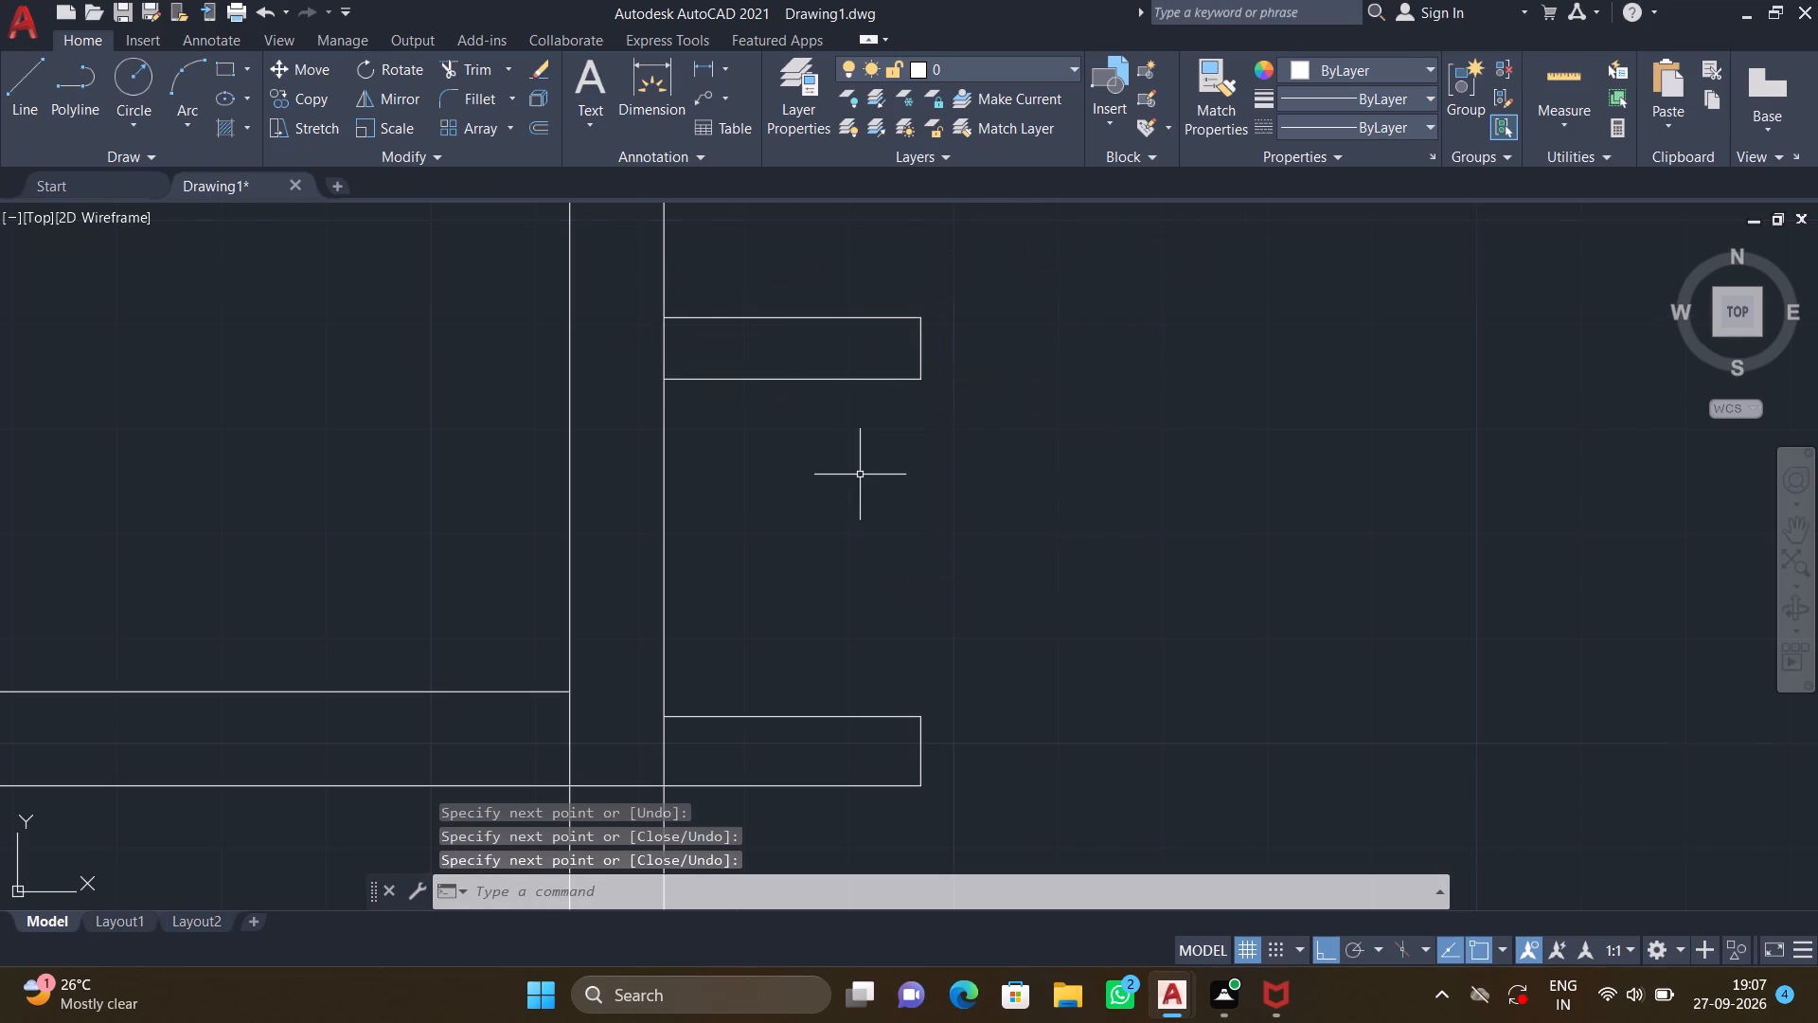
pyautogui.scroll(-2, 860, 475)
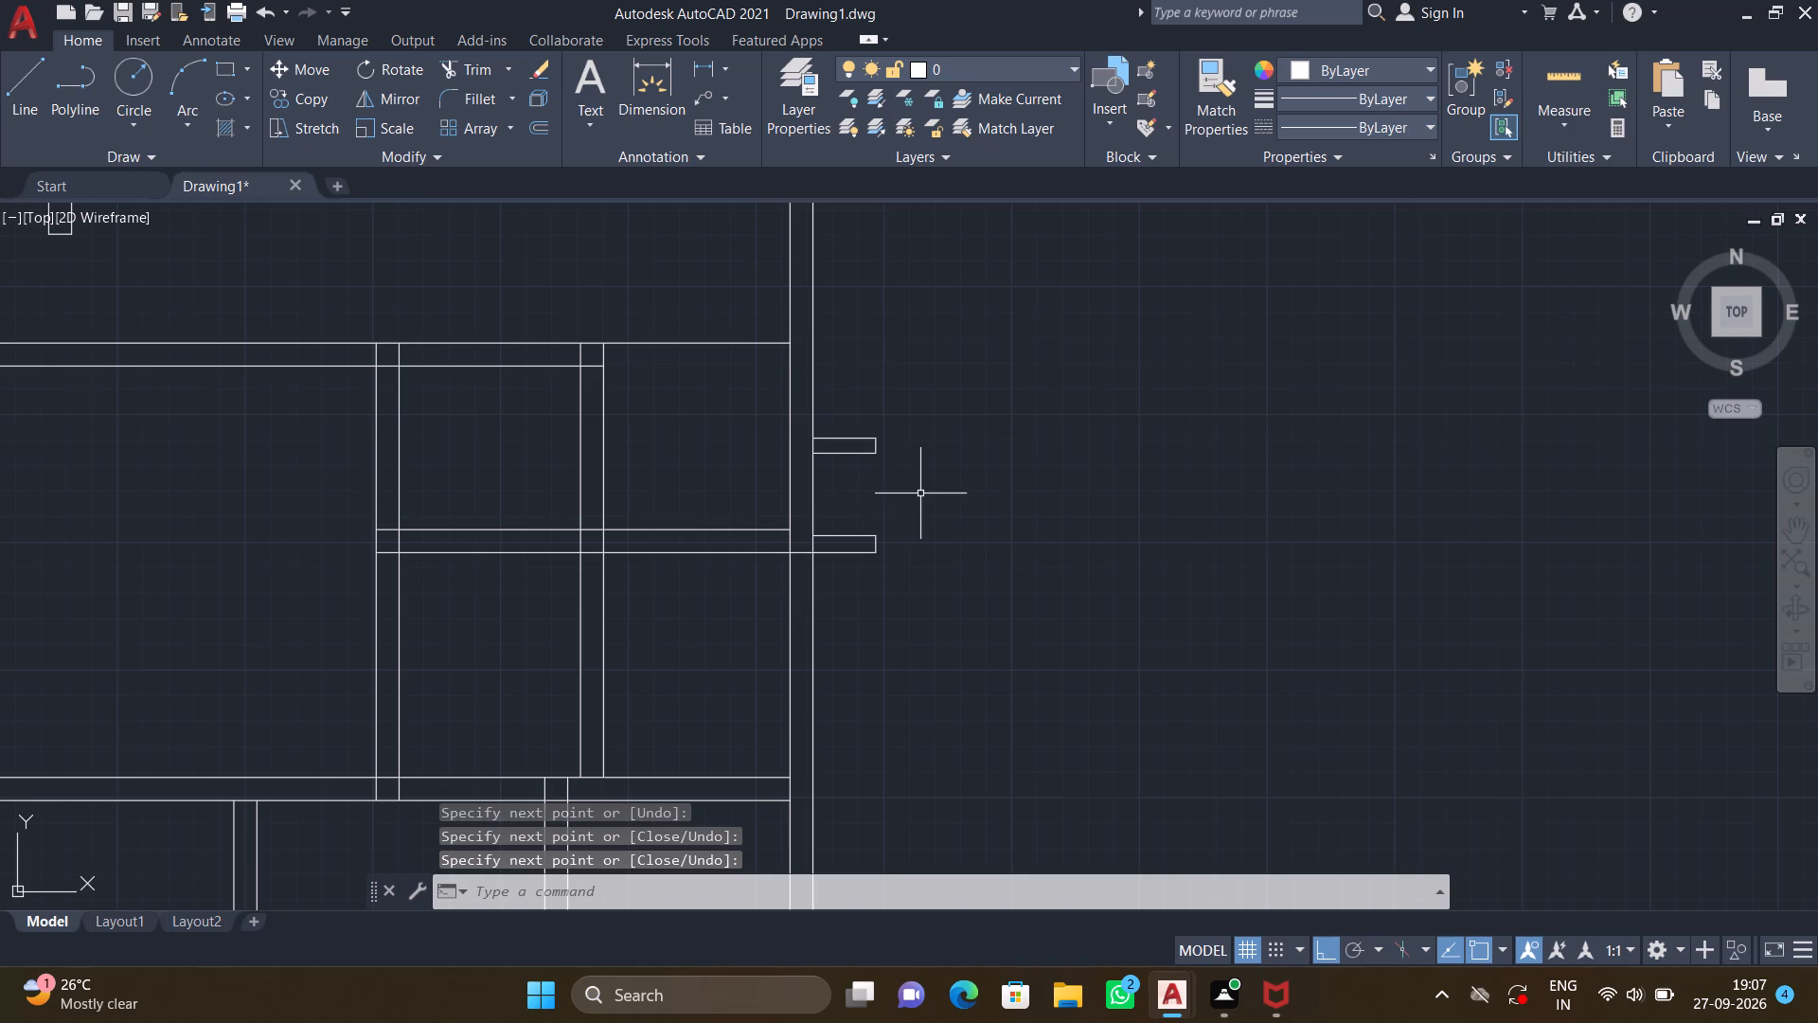
pyautogui.scroll(2, 918, 486)
pyautogui.press('l')
pyautogui.press('Return')
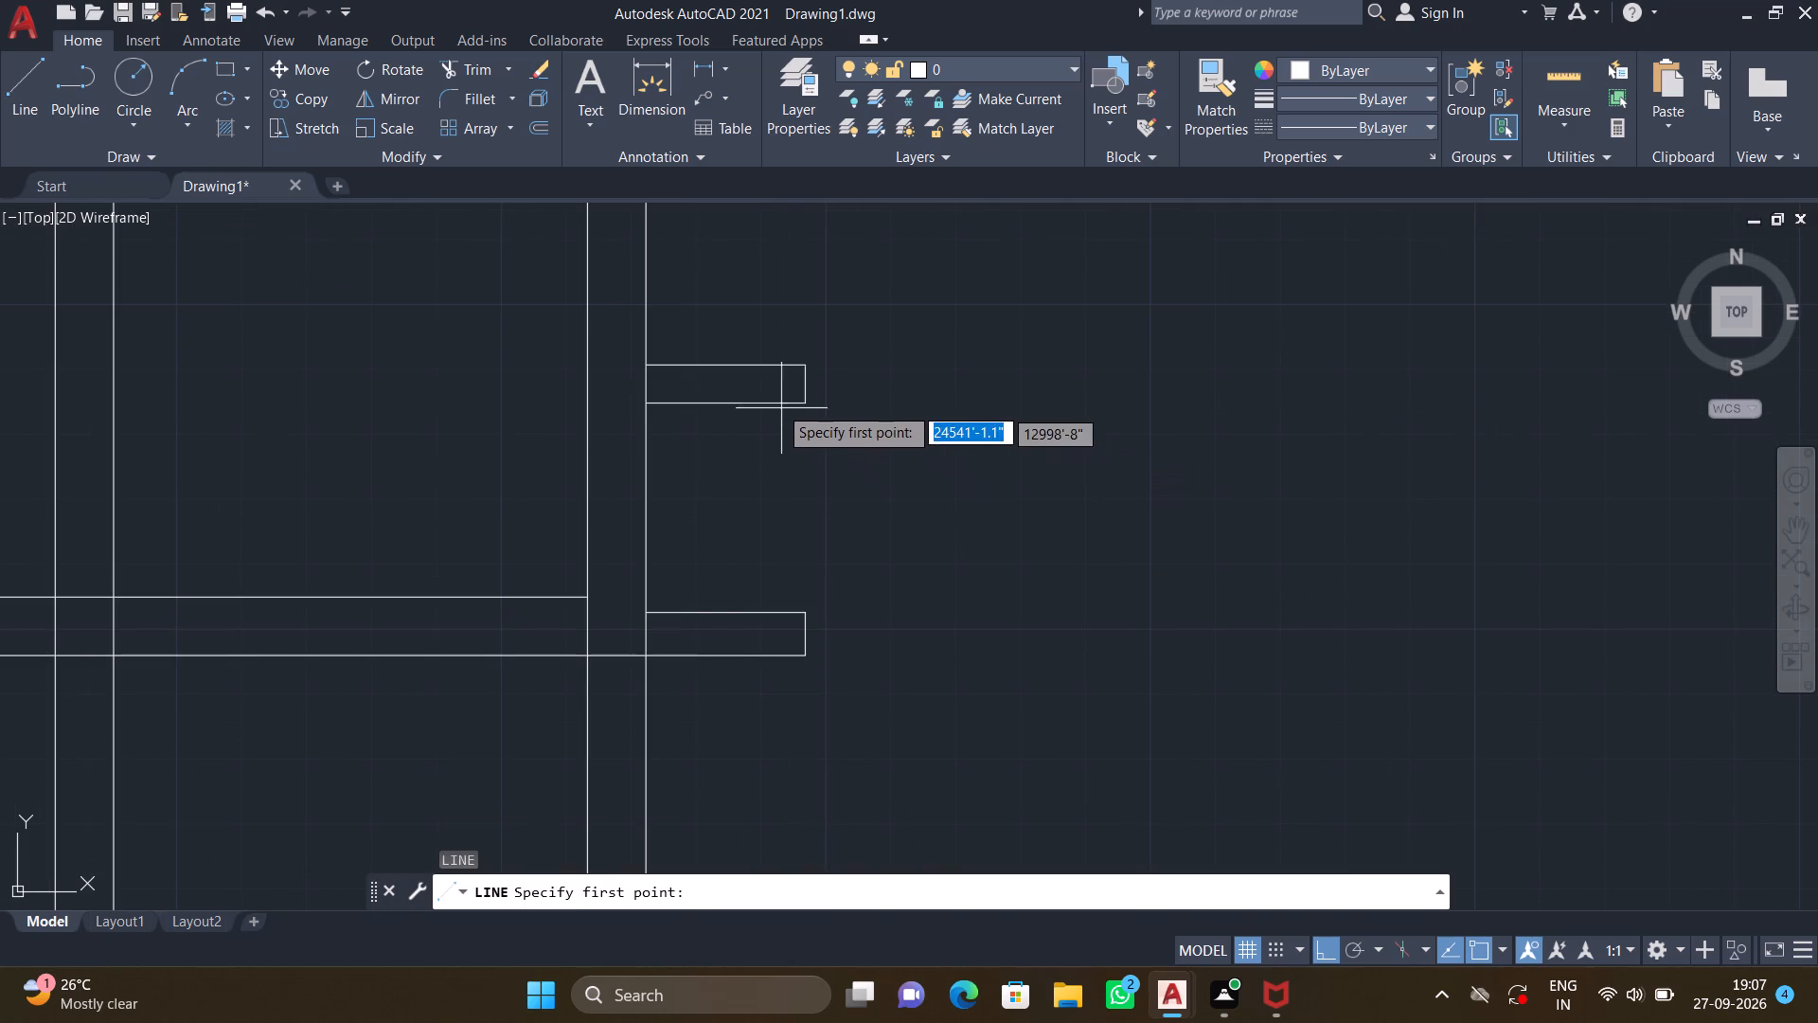
pyautogui.click(807, 402)
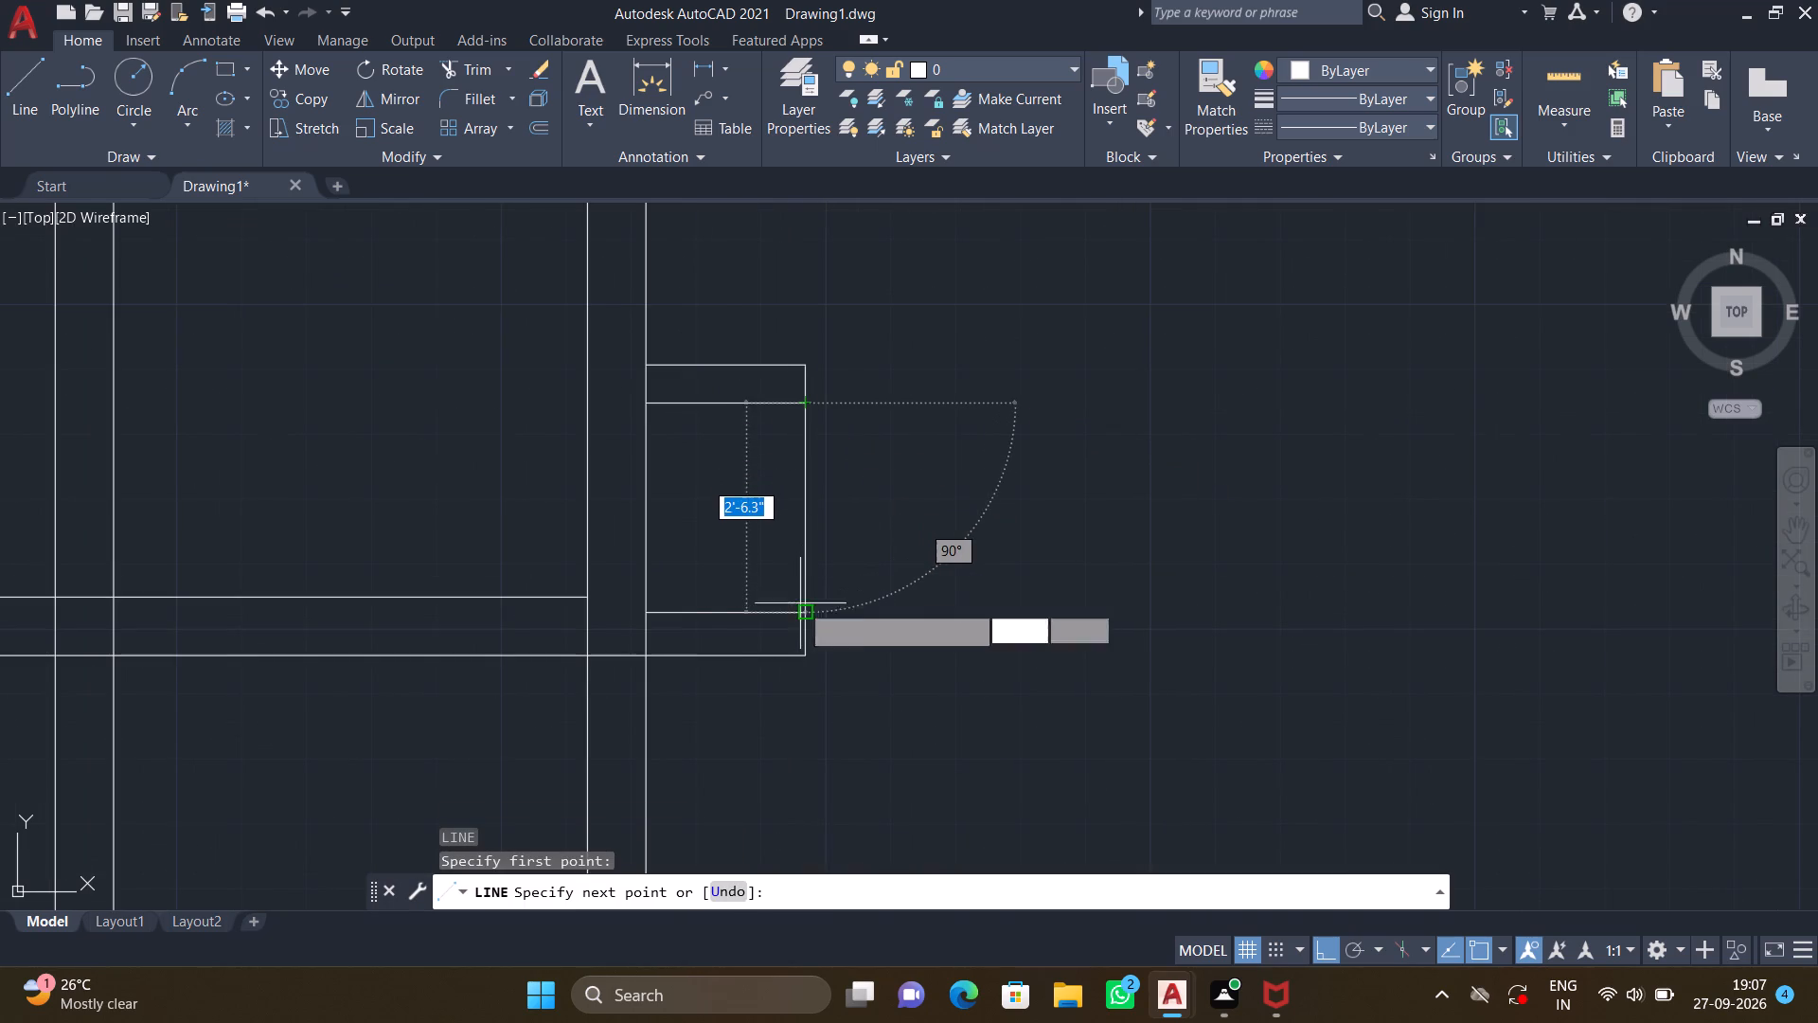
pyautogui.click(803, 613)
pyautogui.press('Return')
pyautogui.press('l')
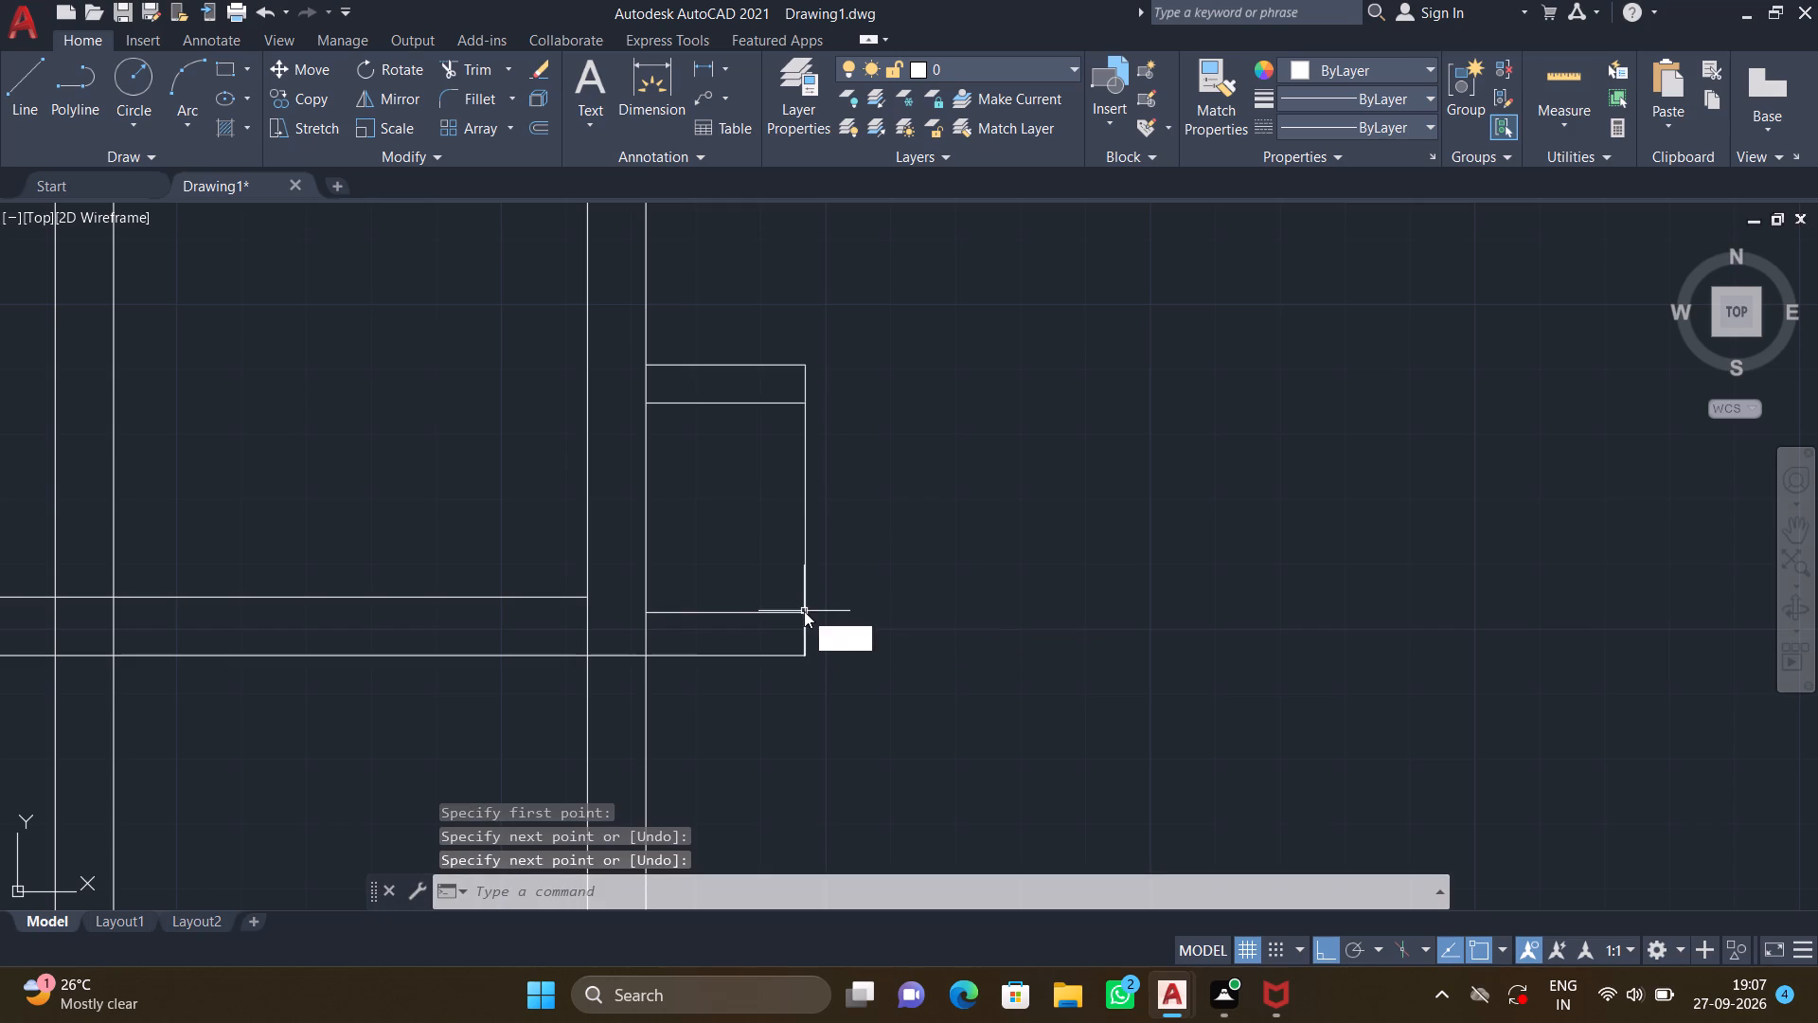
pyautogui.press('Return')
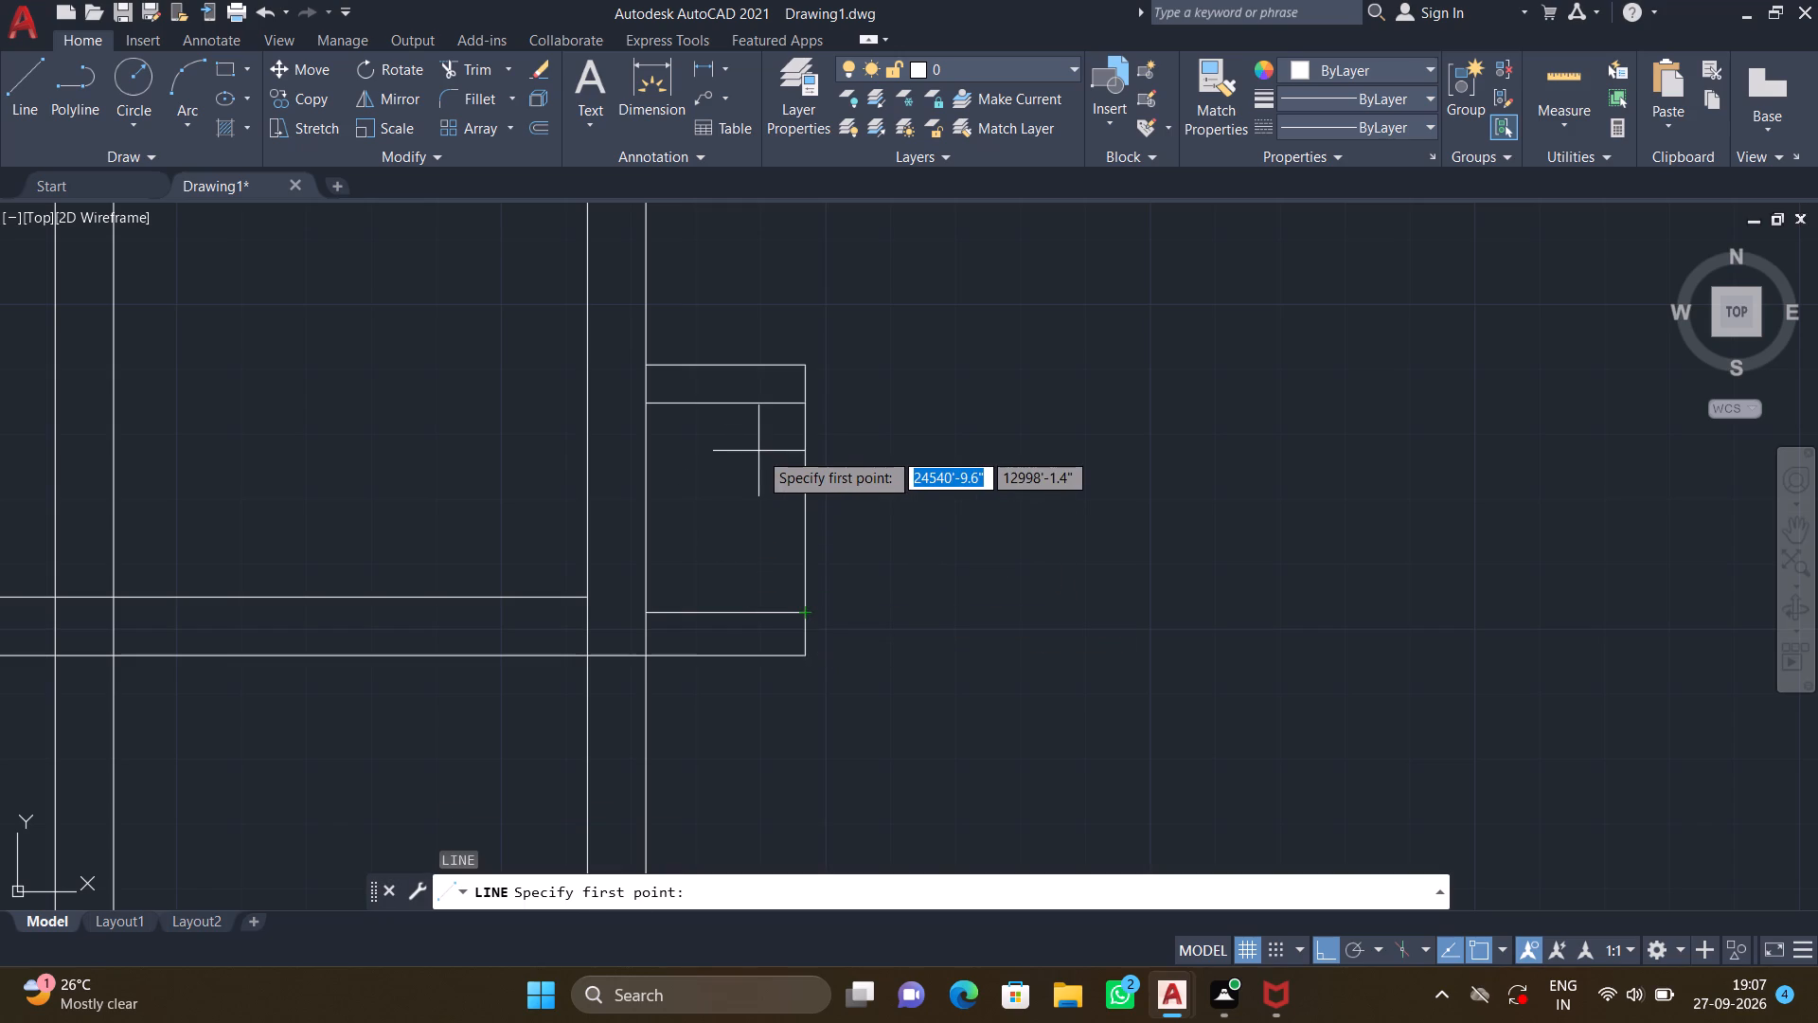
pyautogui.click(791, 404)
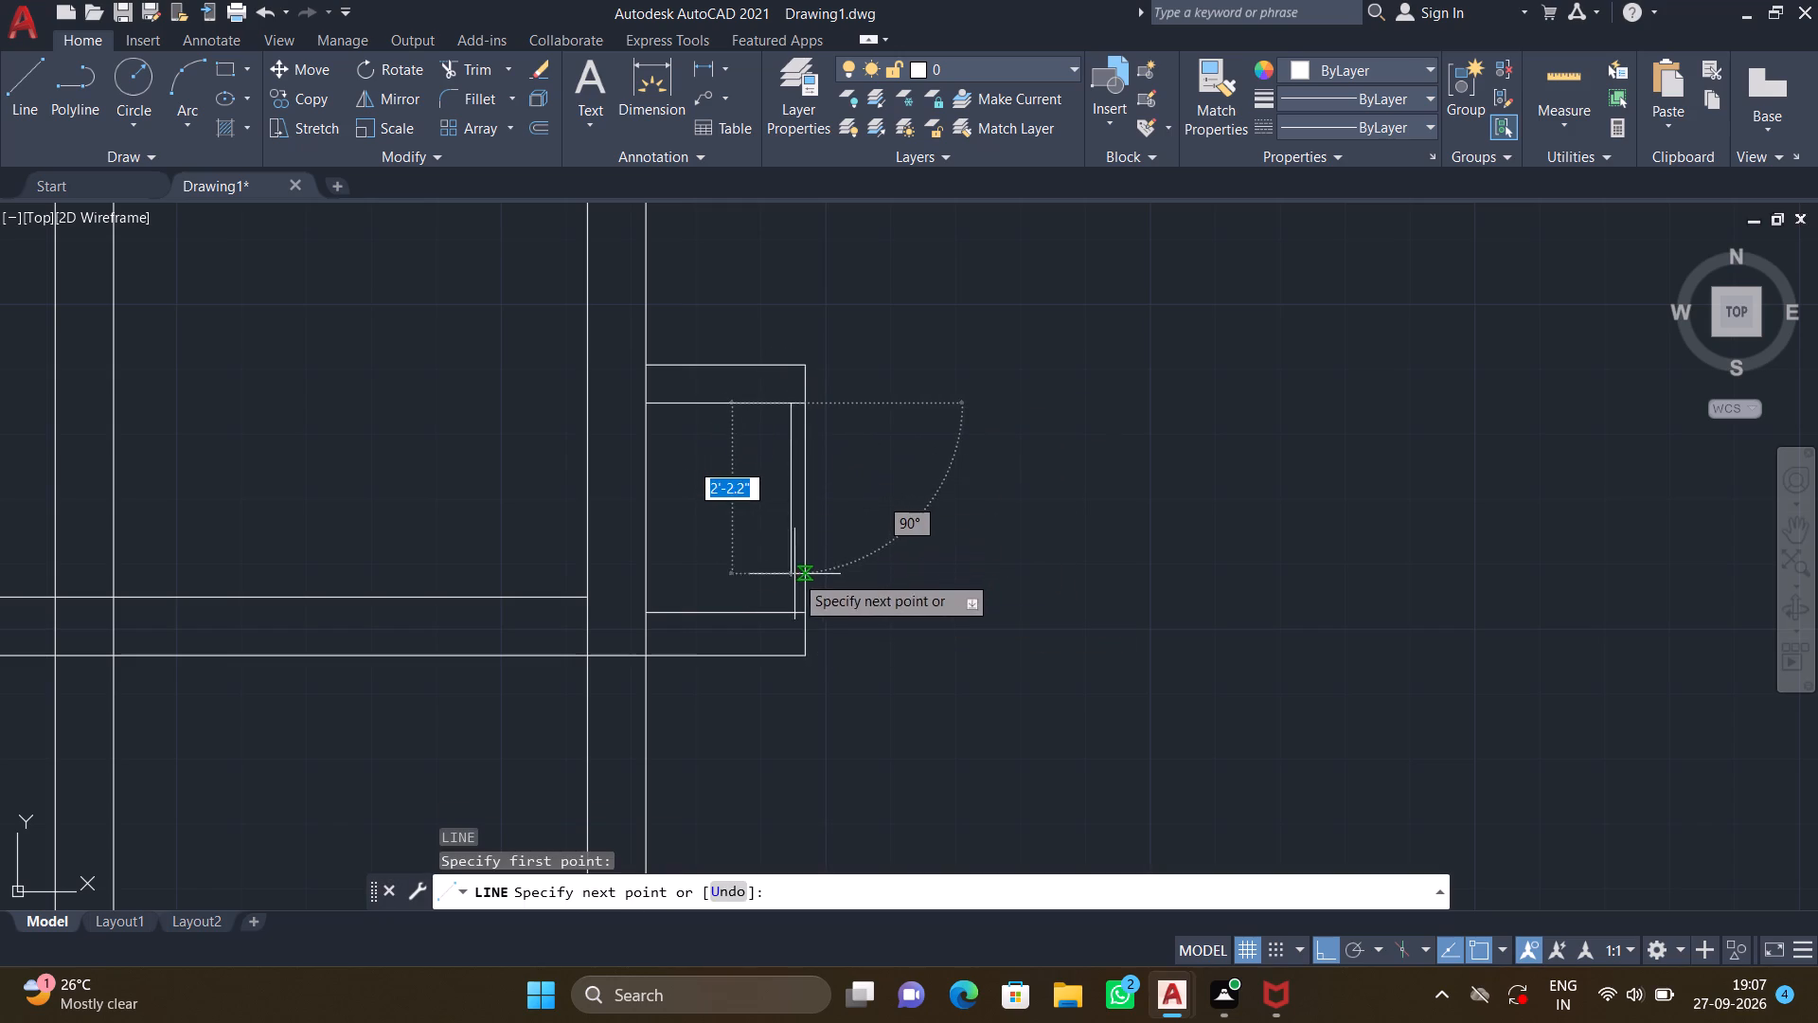
pyautogui.click(793, 612)
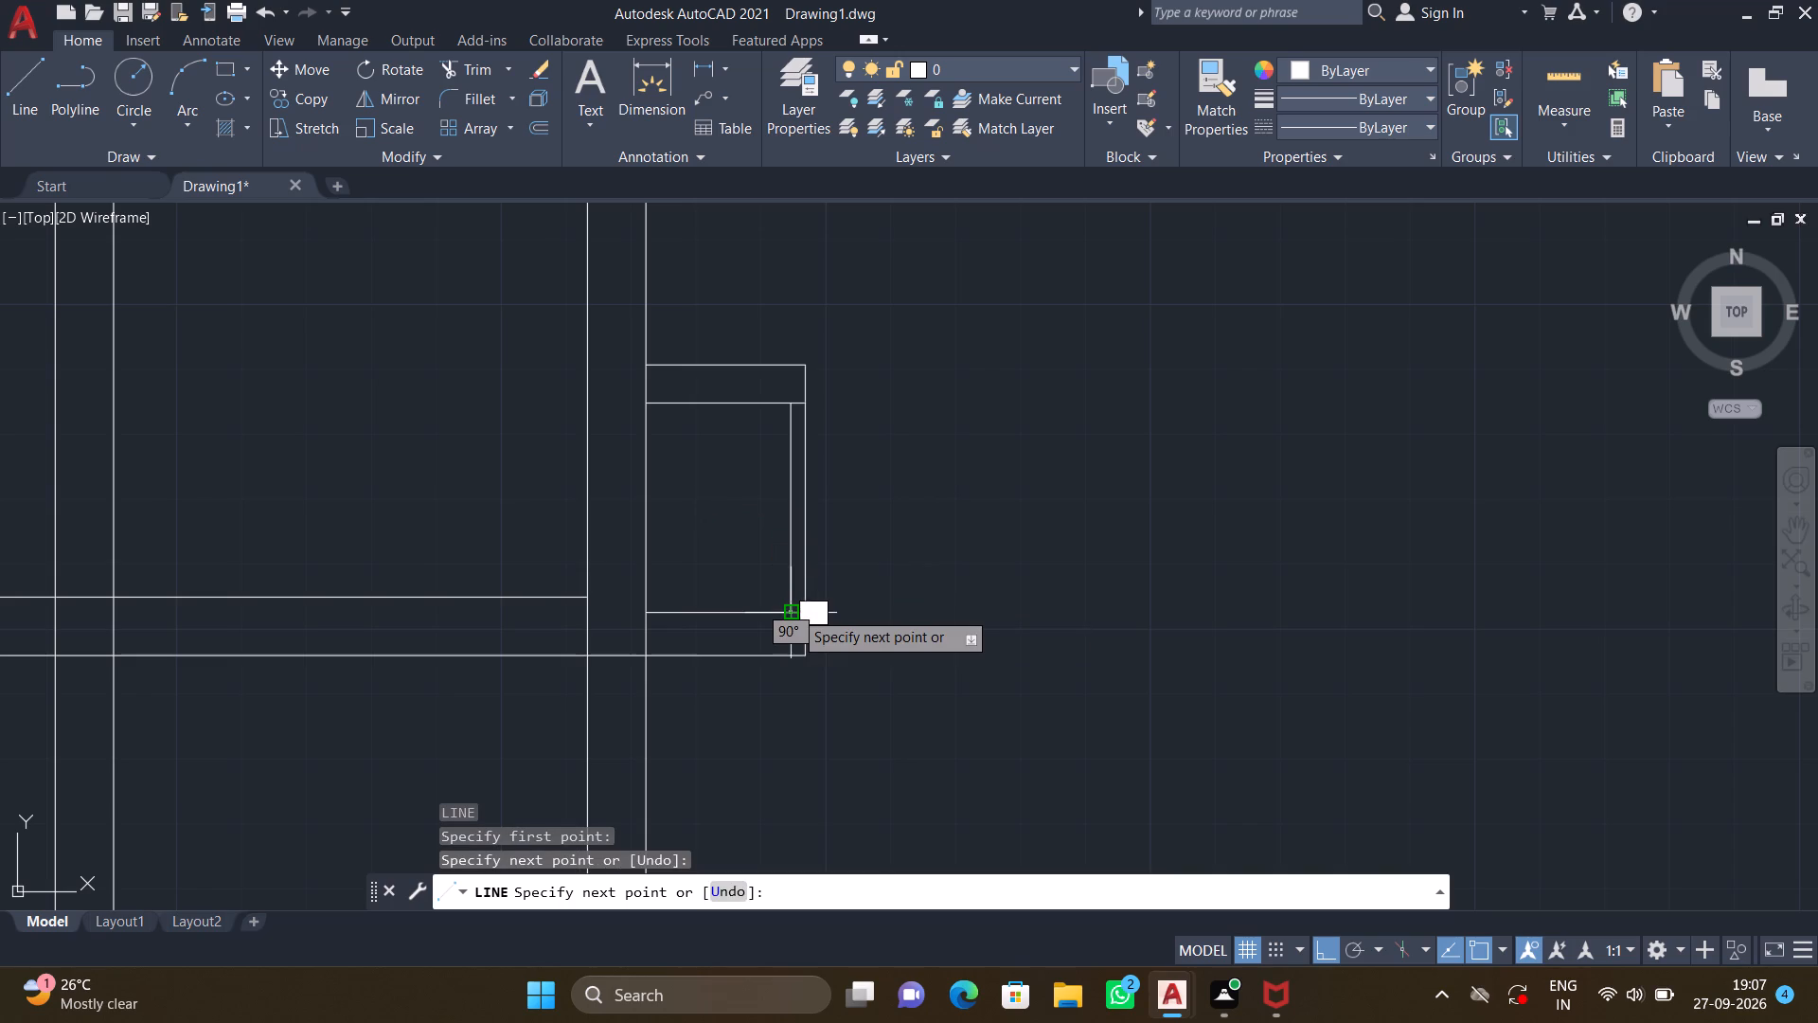
pyautogui.press('Return')
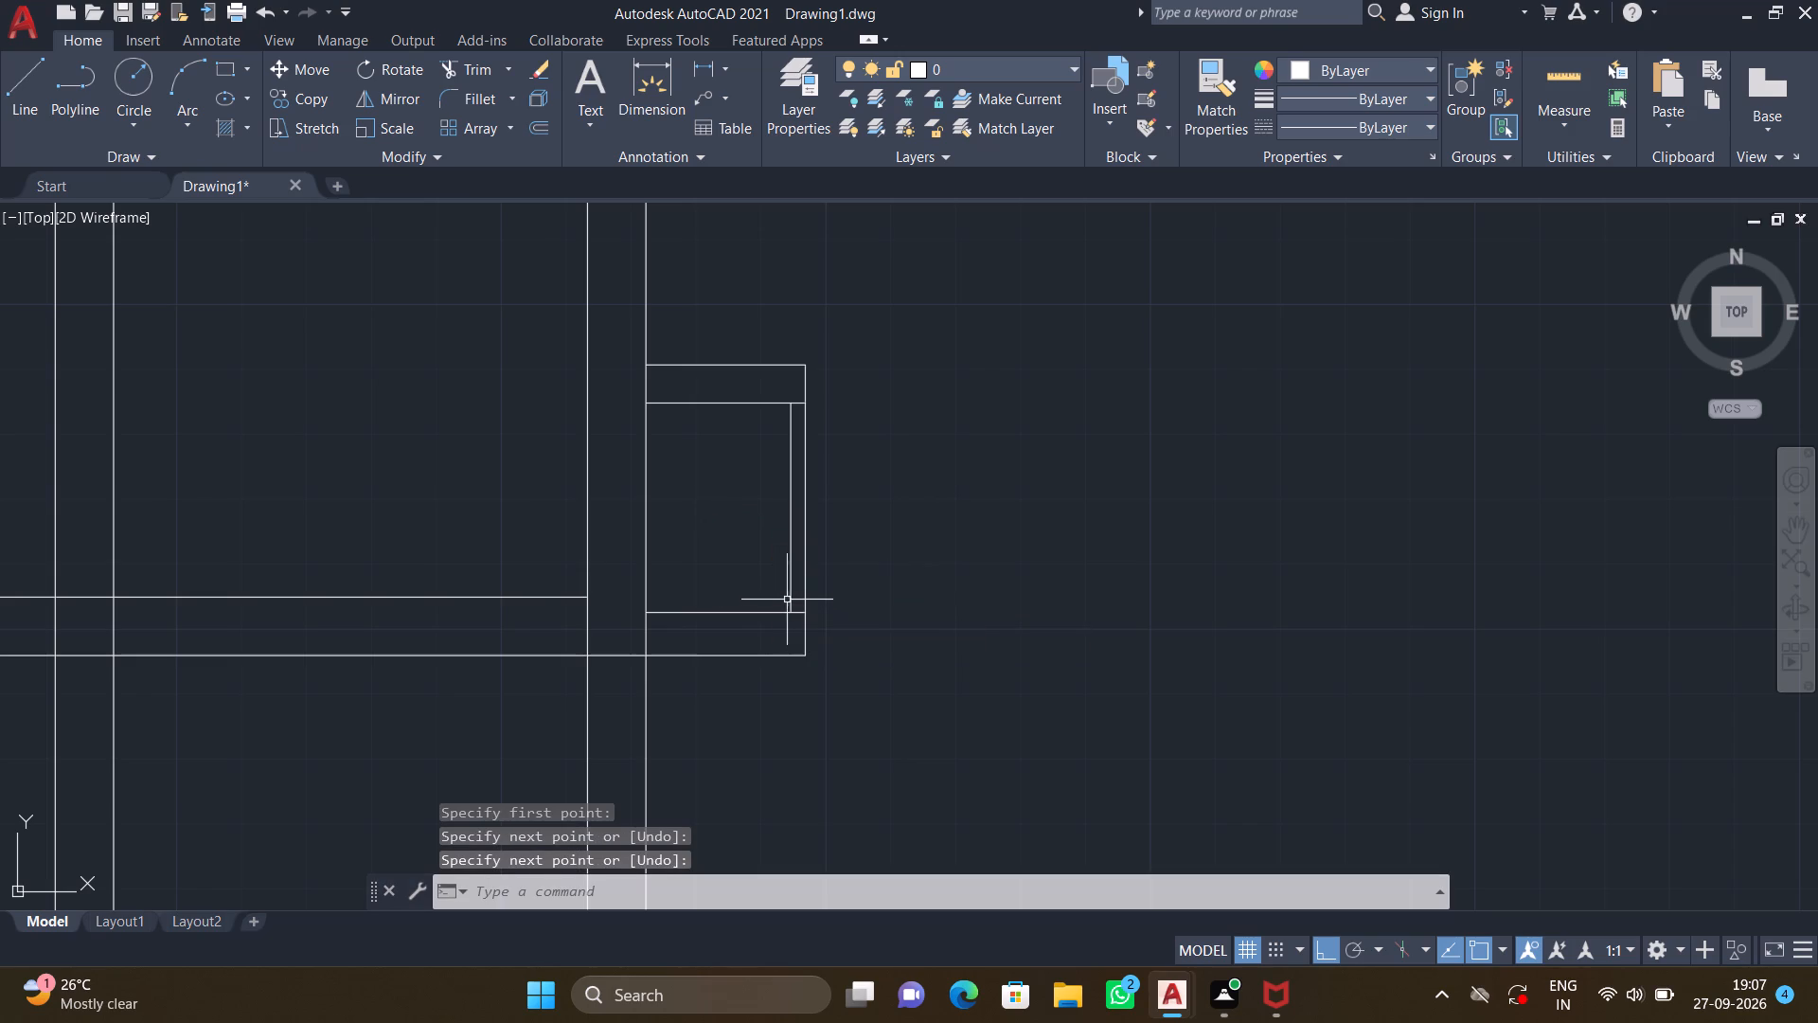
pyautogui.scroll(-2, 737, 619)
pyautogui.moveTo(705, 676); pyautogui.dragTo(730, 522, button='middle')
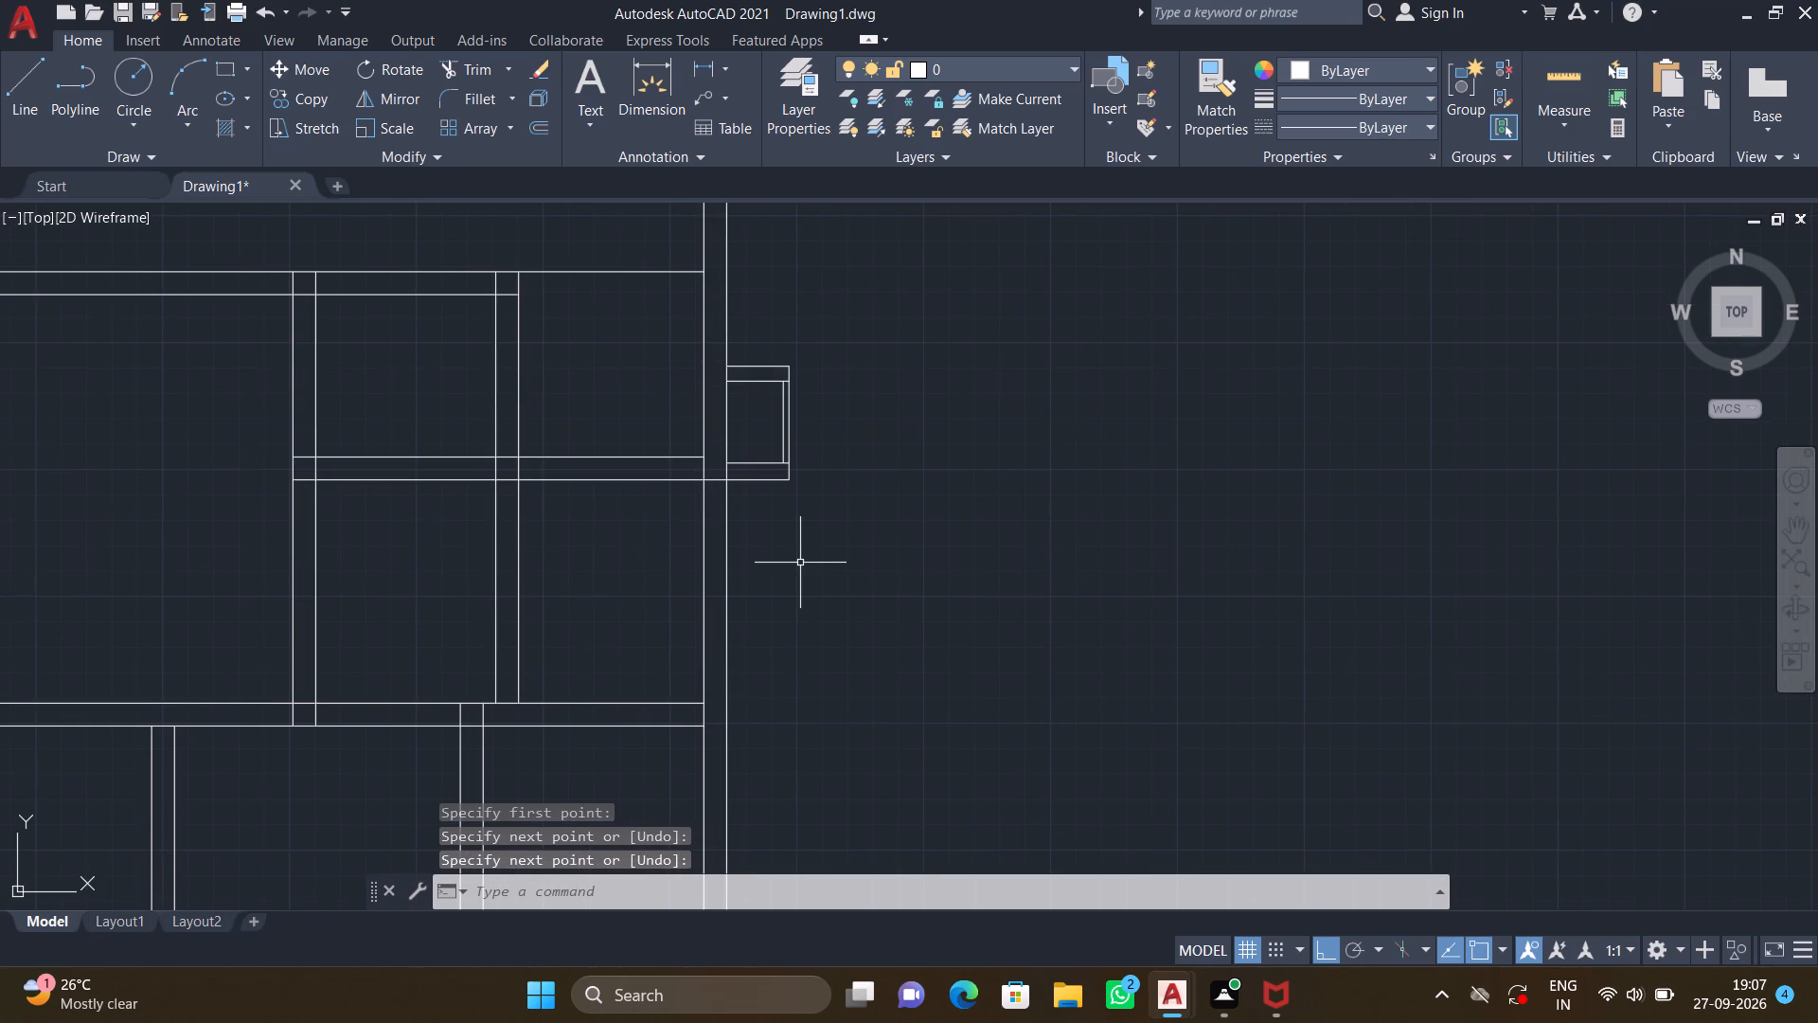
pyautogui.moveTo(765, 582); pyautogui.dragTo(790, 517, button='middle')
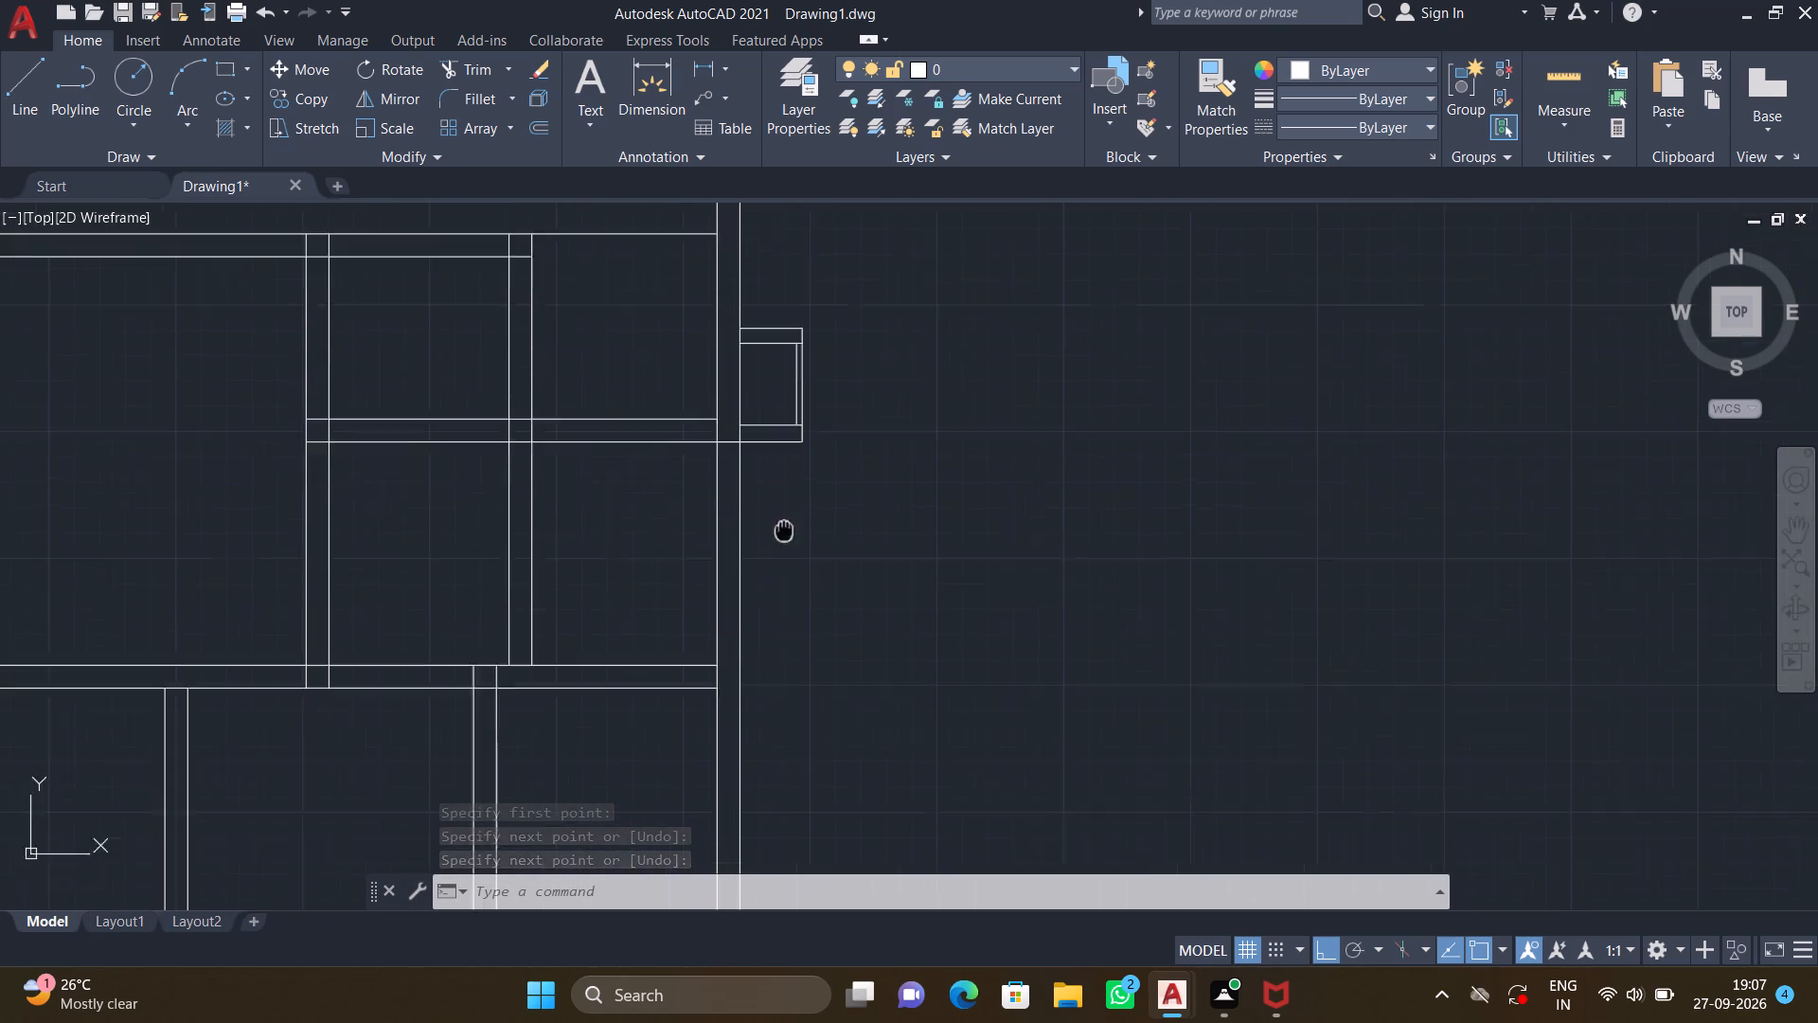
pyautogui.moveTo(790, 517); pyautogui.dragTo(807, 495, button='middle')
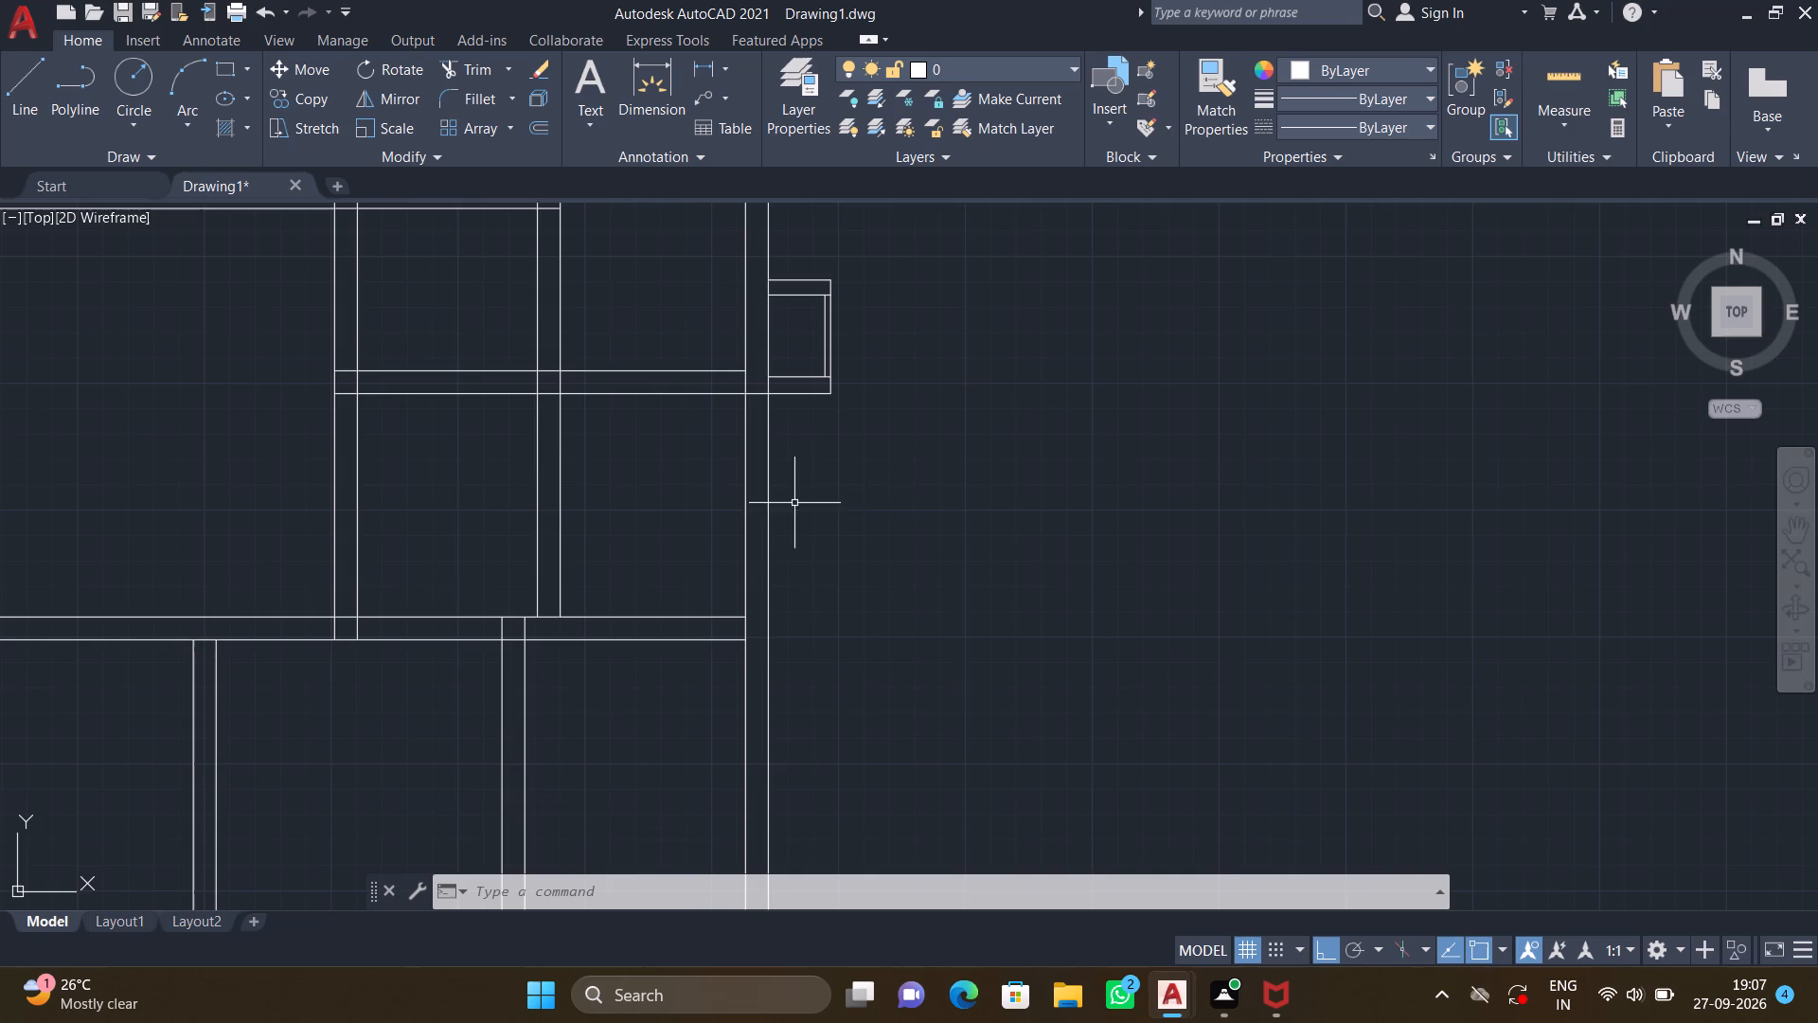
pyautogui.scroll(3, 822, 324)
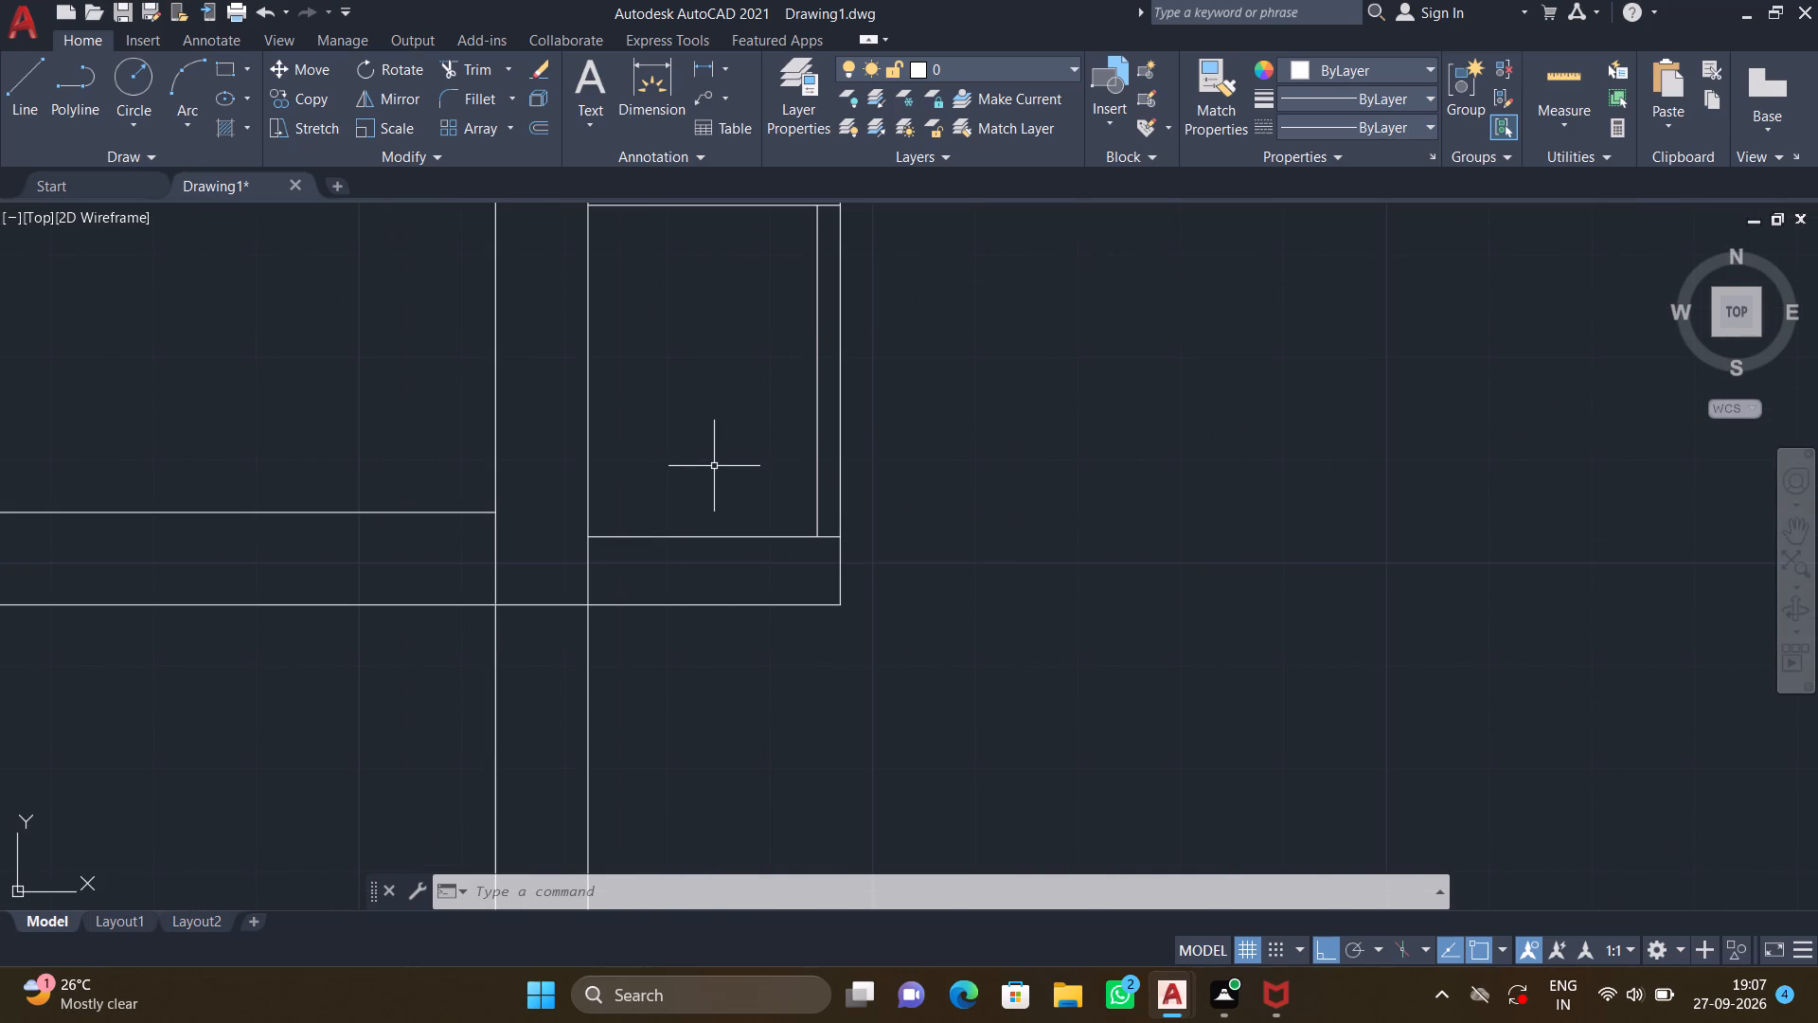
# Extend the double-line wall along the small rooms' south side through the east wall, closing a 9" deep strip about 2'-8.5" long.
pyautogui.scroll(-2, 767, 432)
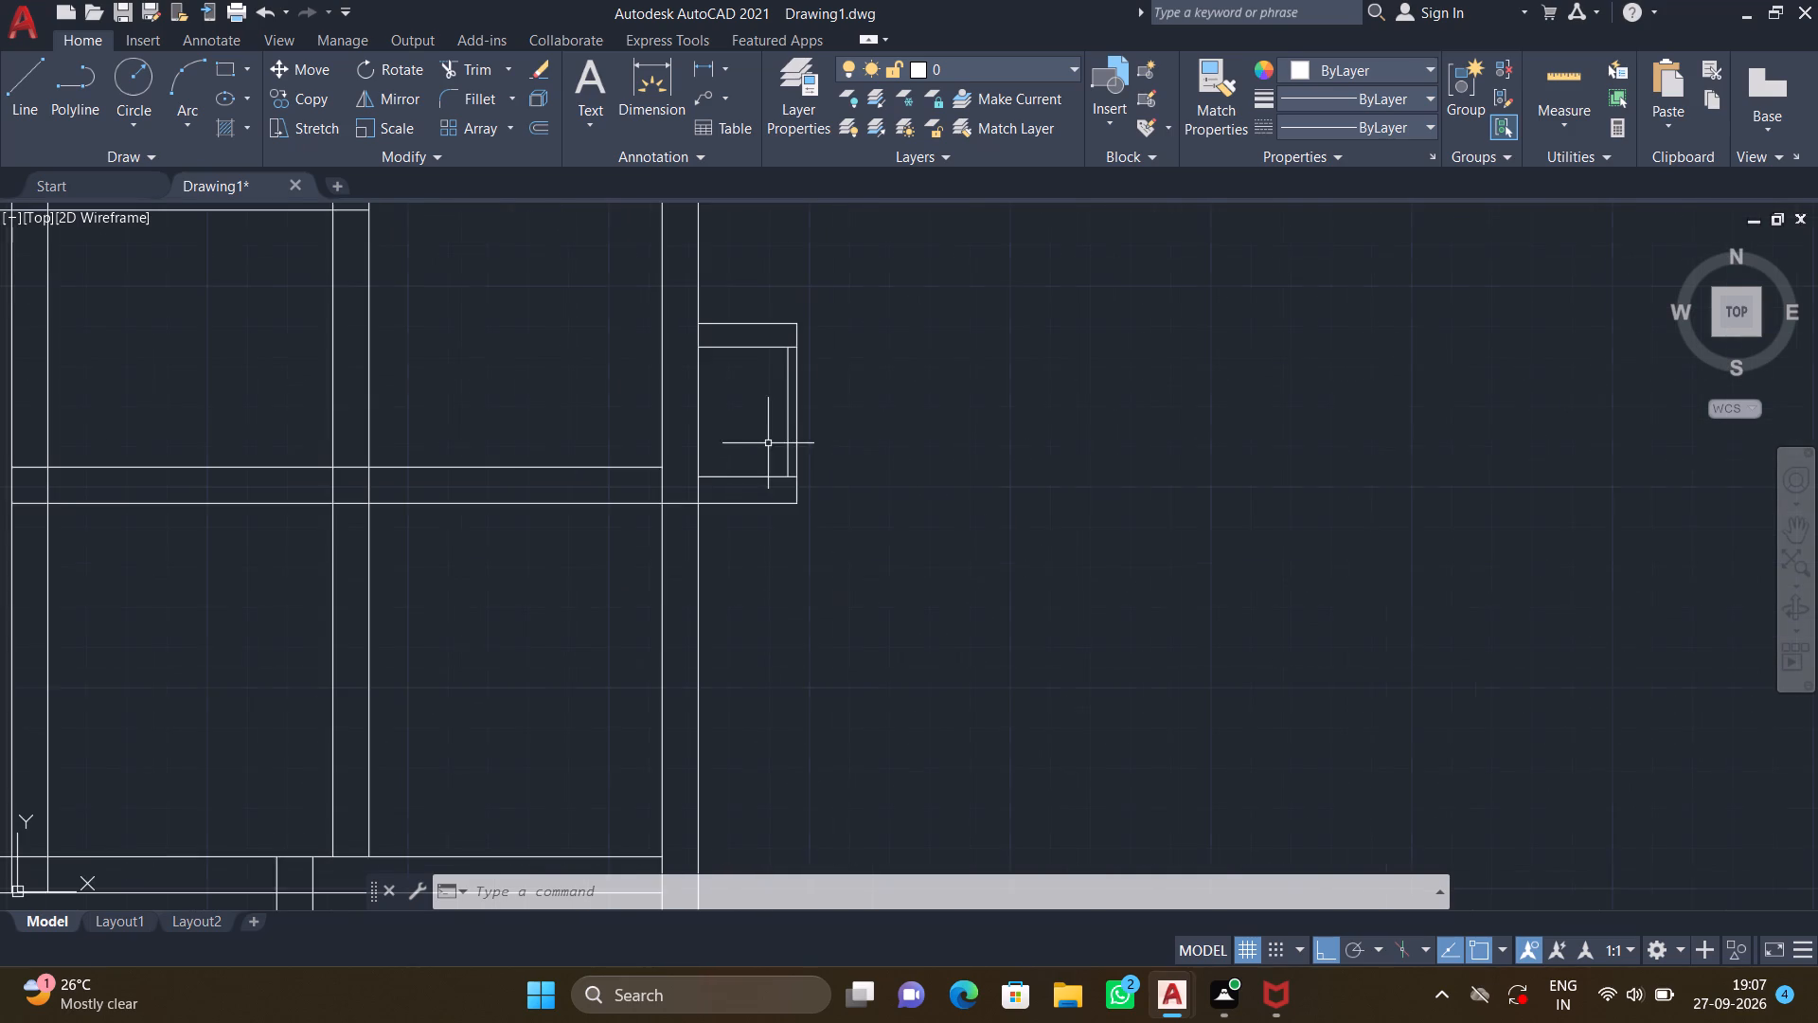
pyautogui.moveTo(759, 533); pyautogui.dragTo(786, 440, button='middle')
pyautogui.scroll(-2, 789, 439)
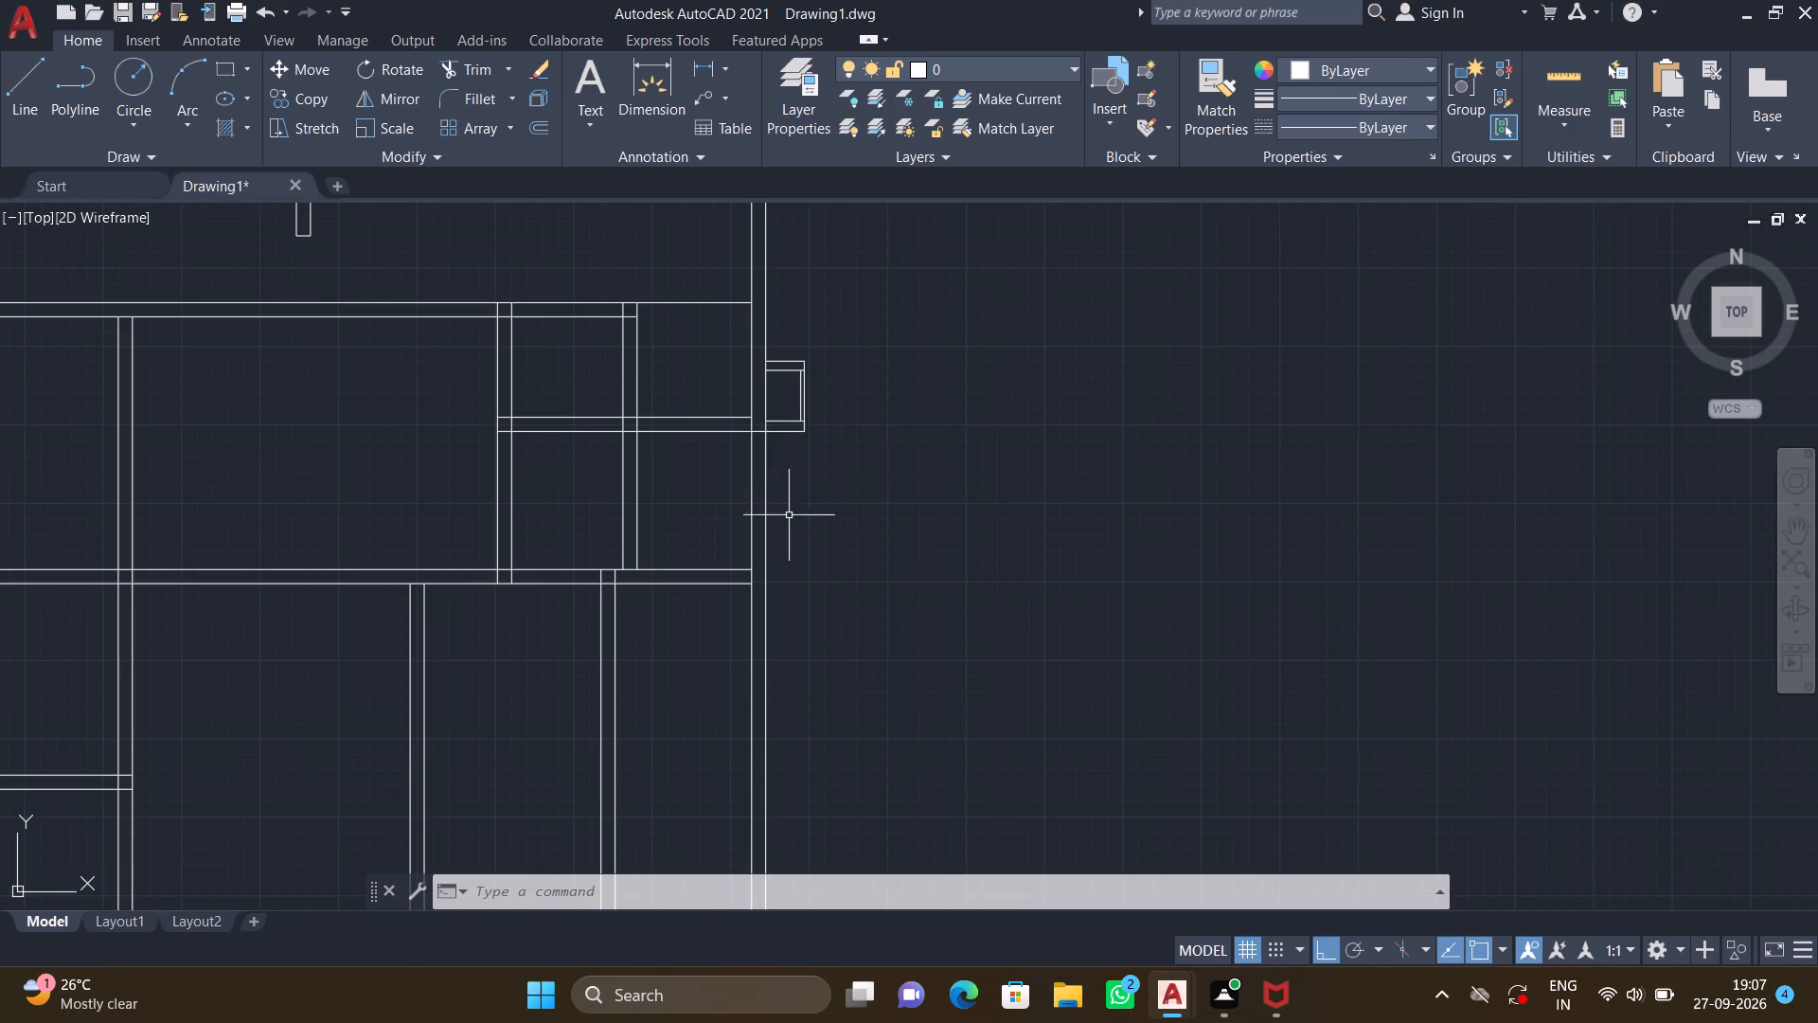
pyautogui.moveTo(808, 684); pyautogui.dragTo(802, 580, button='middle')
pyautogui.scroll(-1, 797, 568)
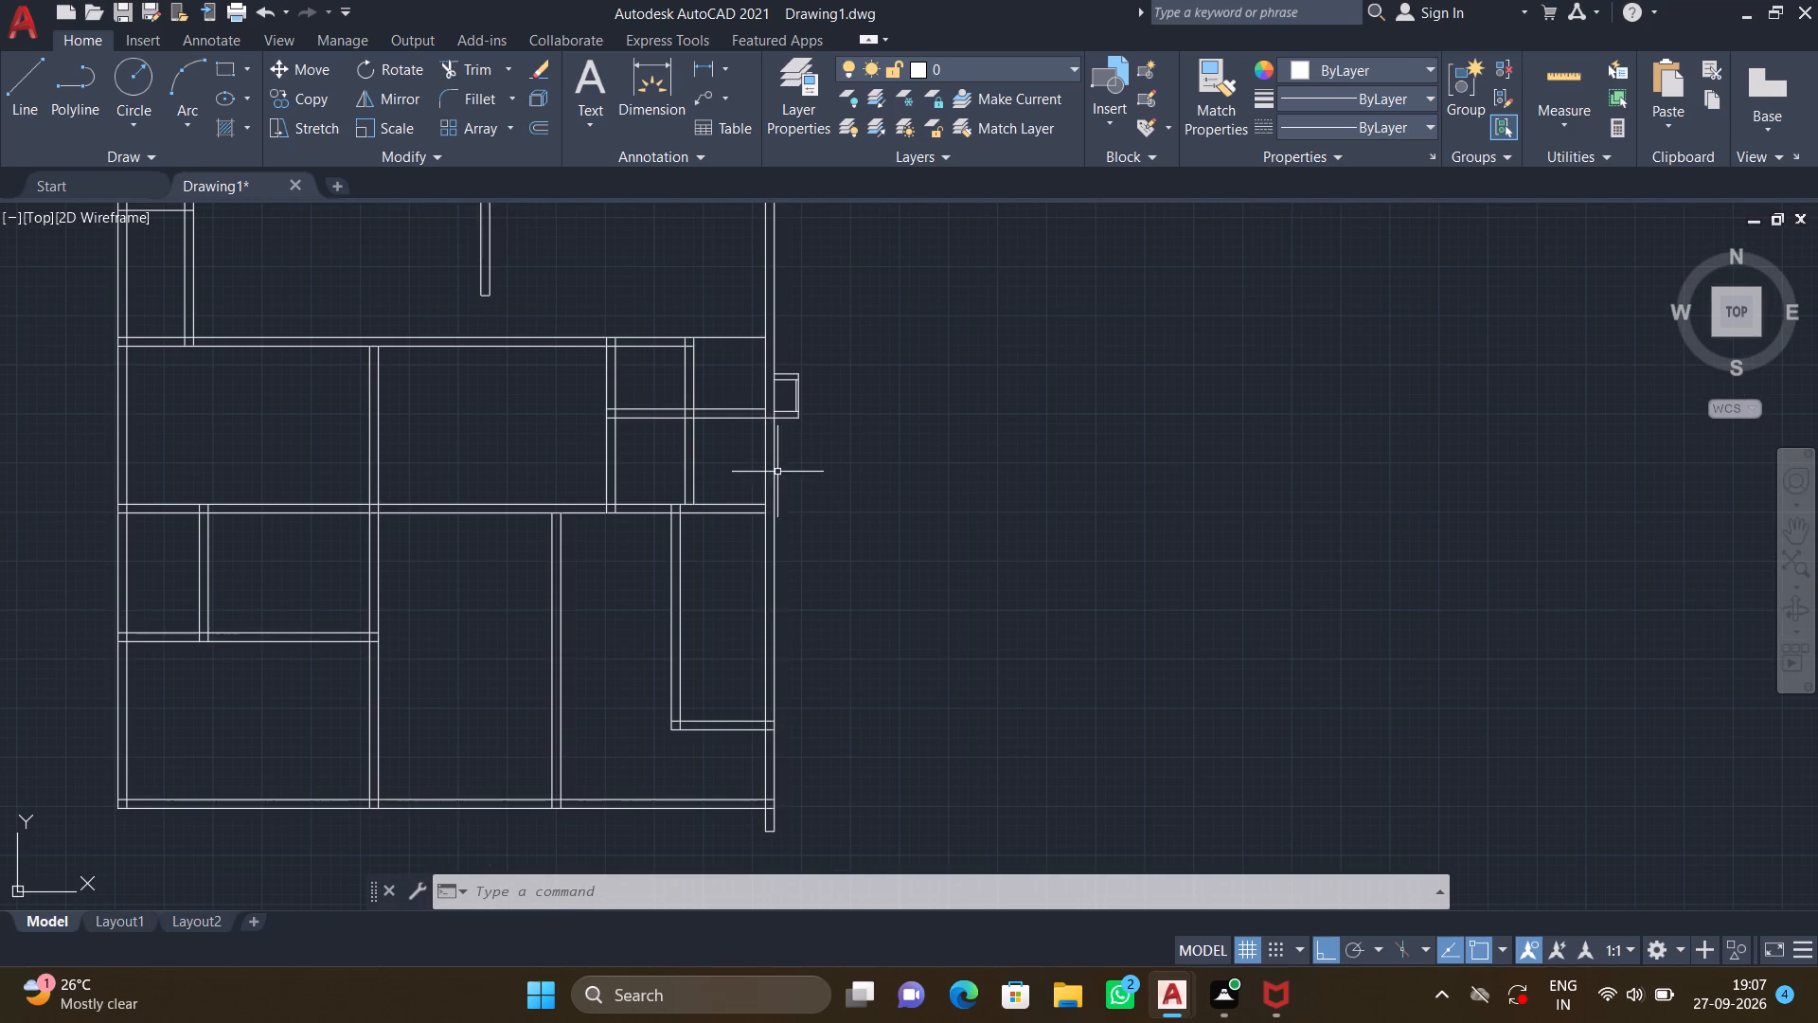
pyautogui.scroll(2, 781, 477)
pyautogui.press('l')
pyautogui.press('Return')
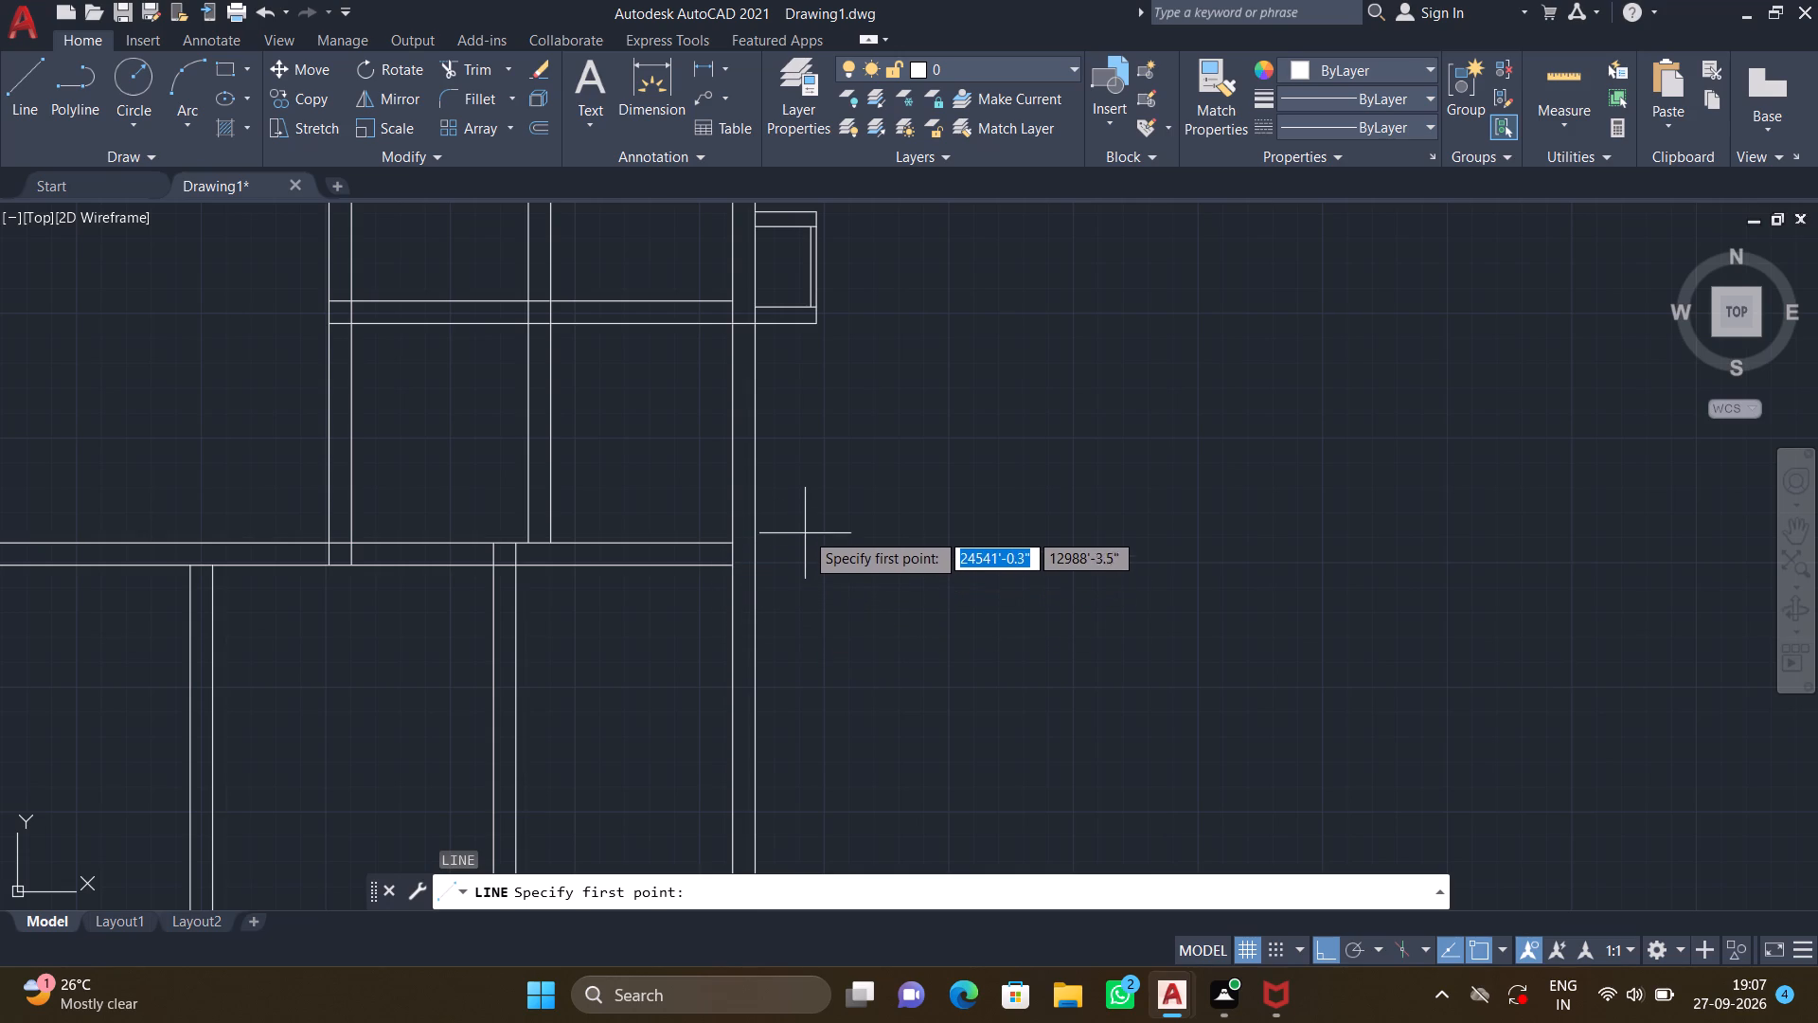
pyautogui.click(728, 536)
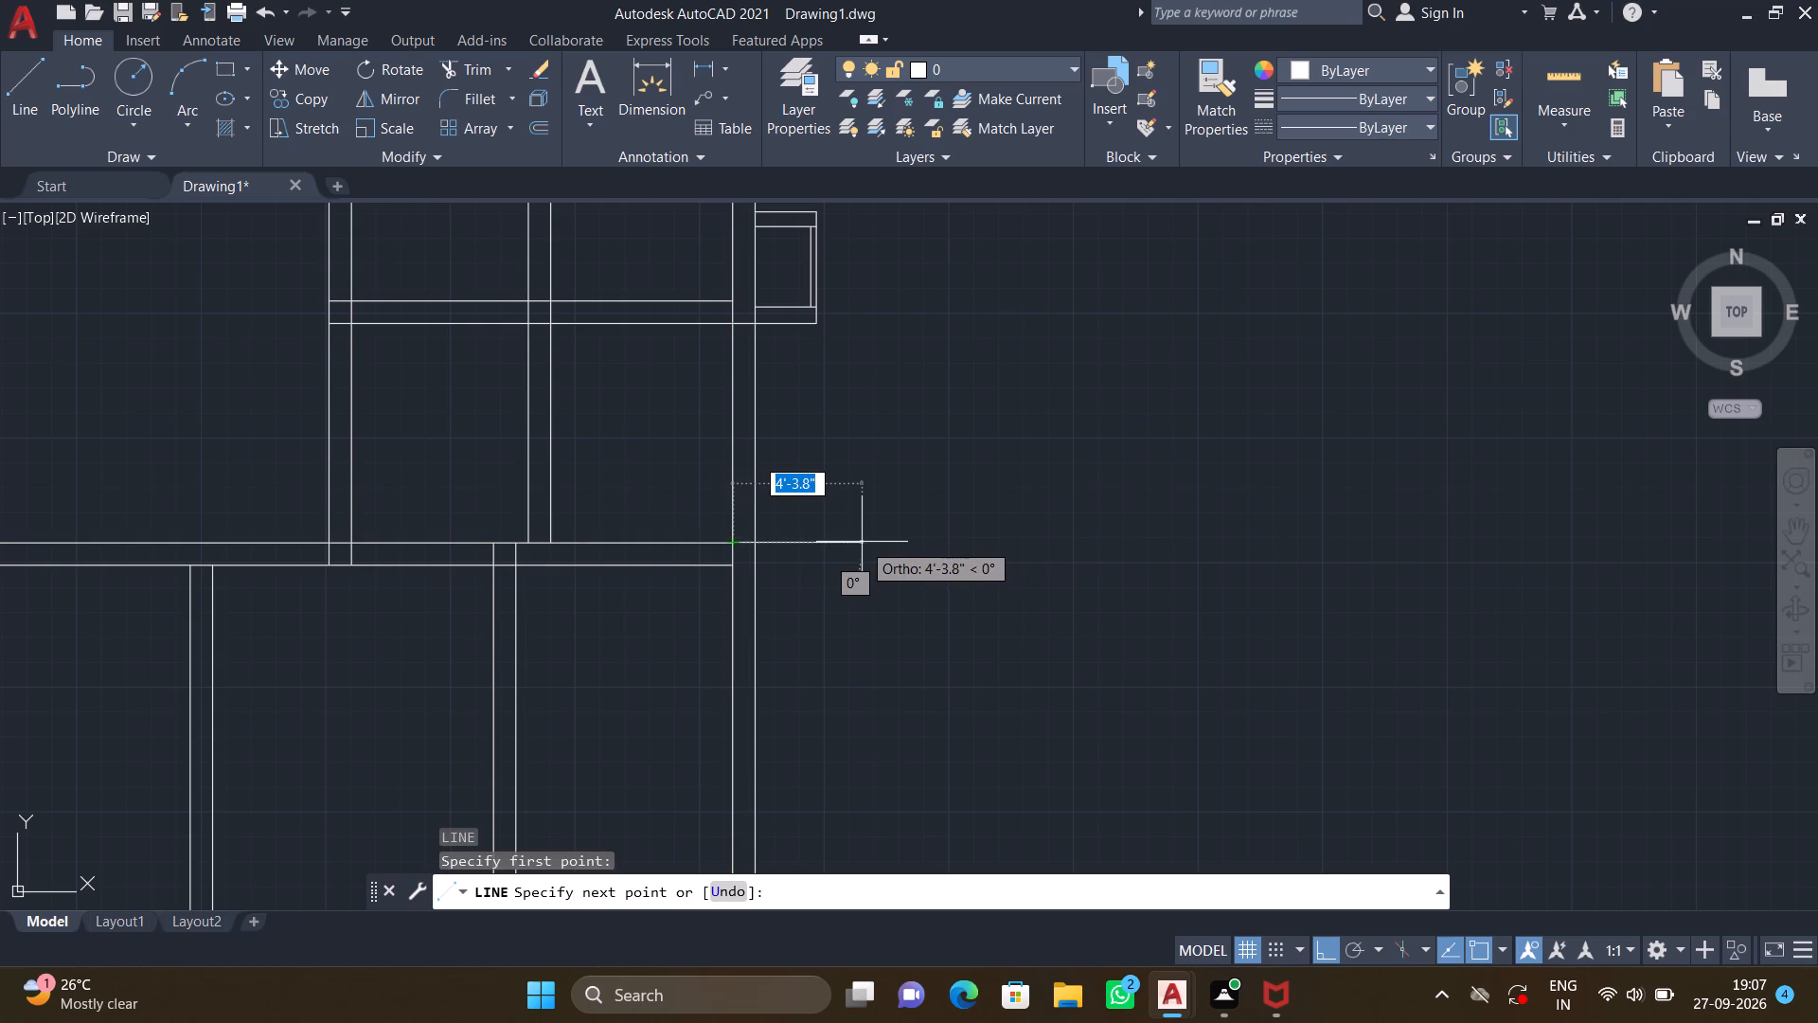
pyautogui.scroll(3, 816, 560)
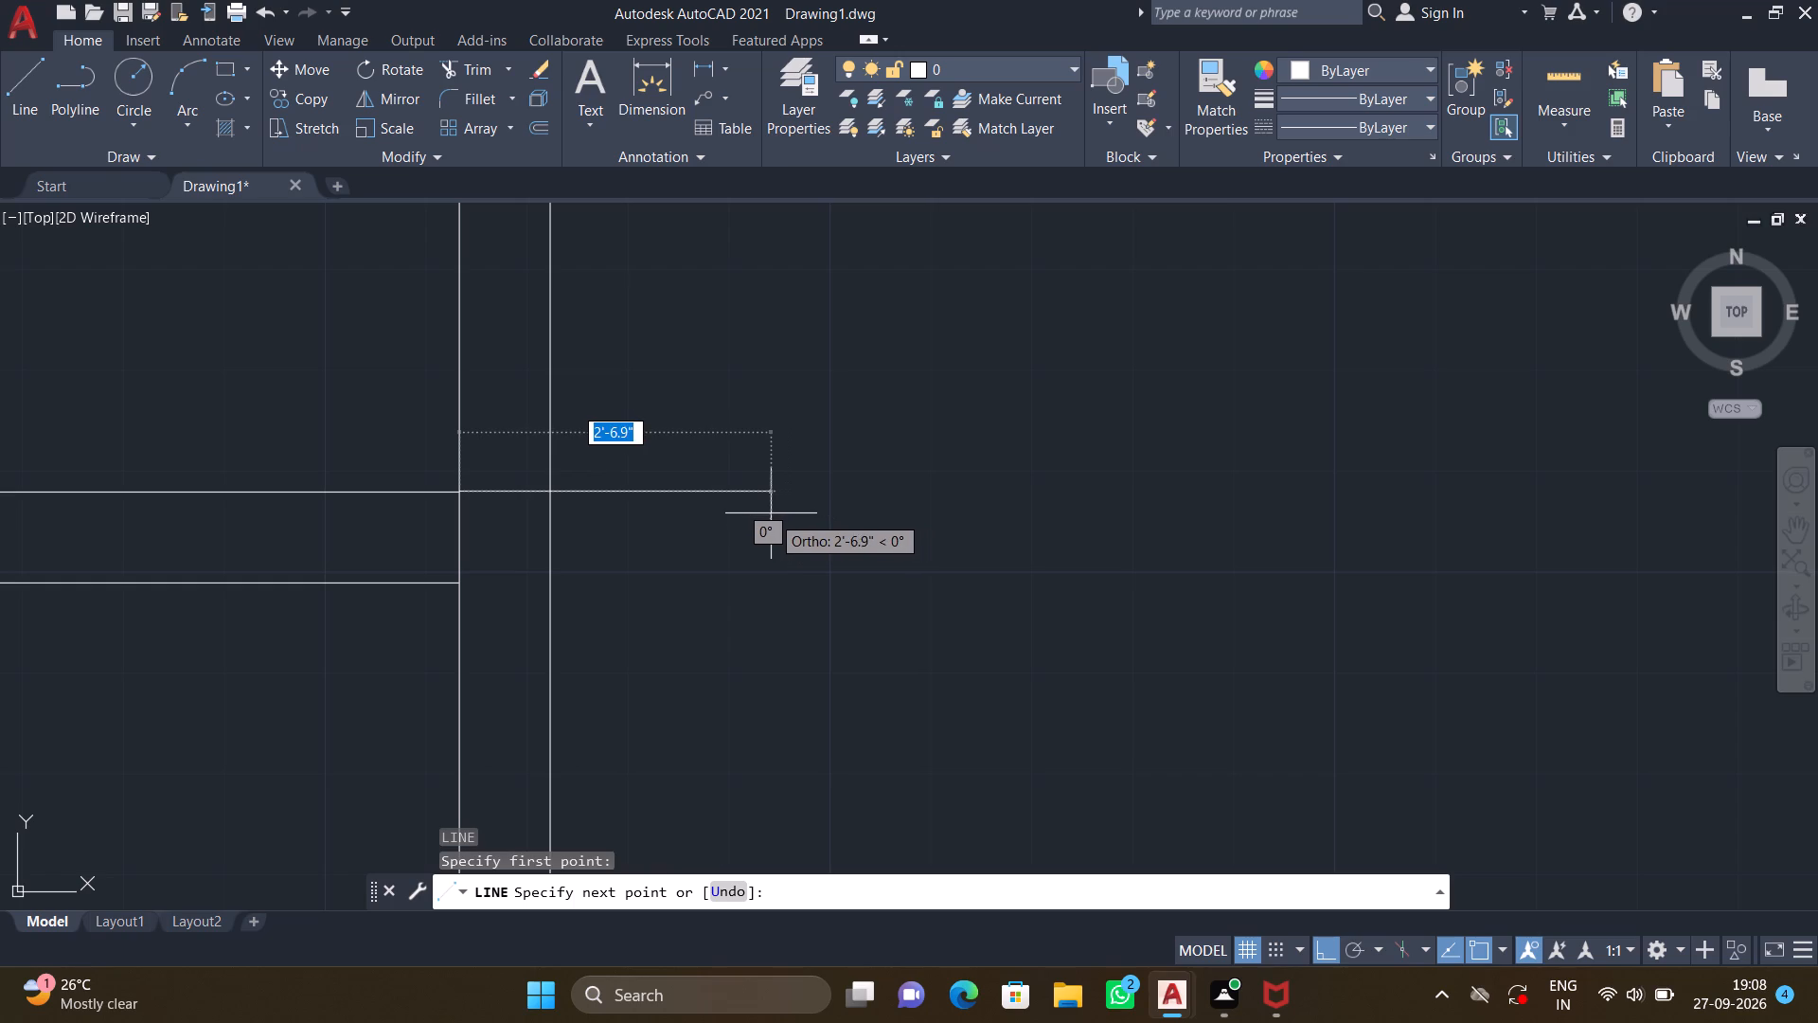
pyautogui.click(787, 494)
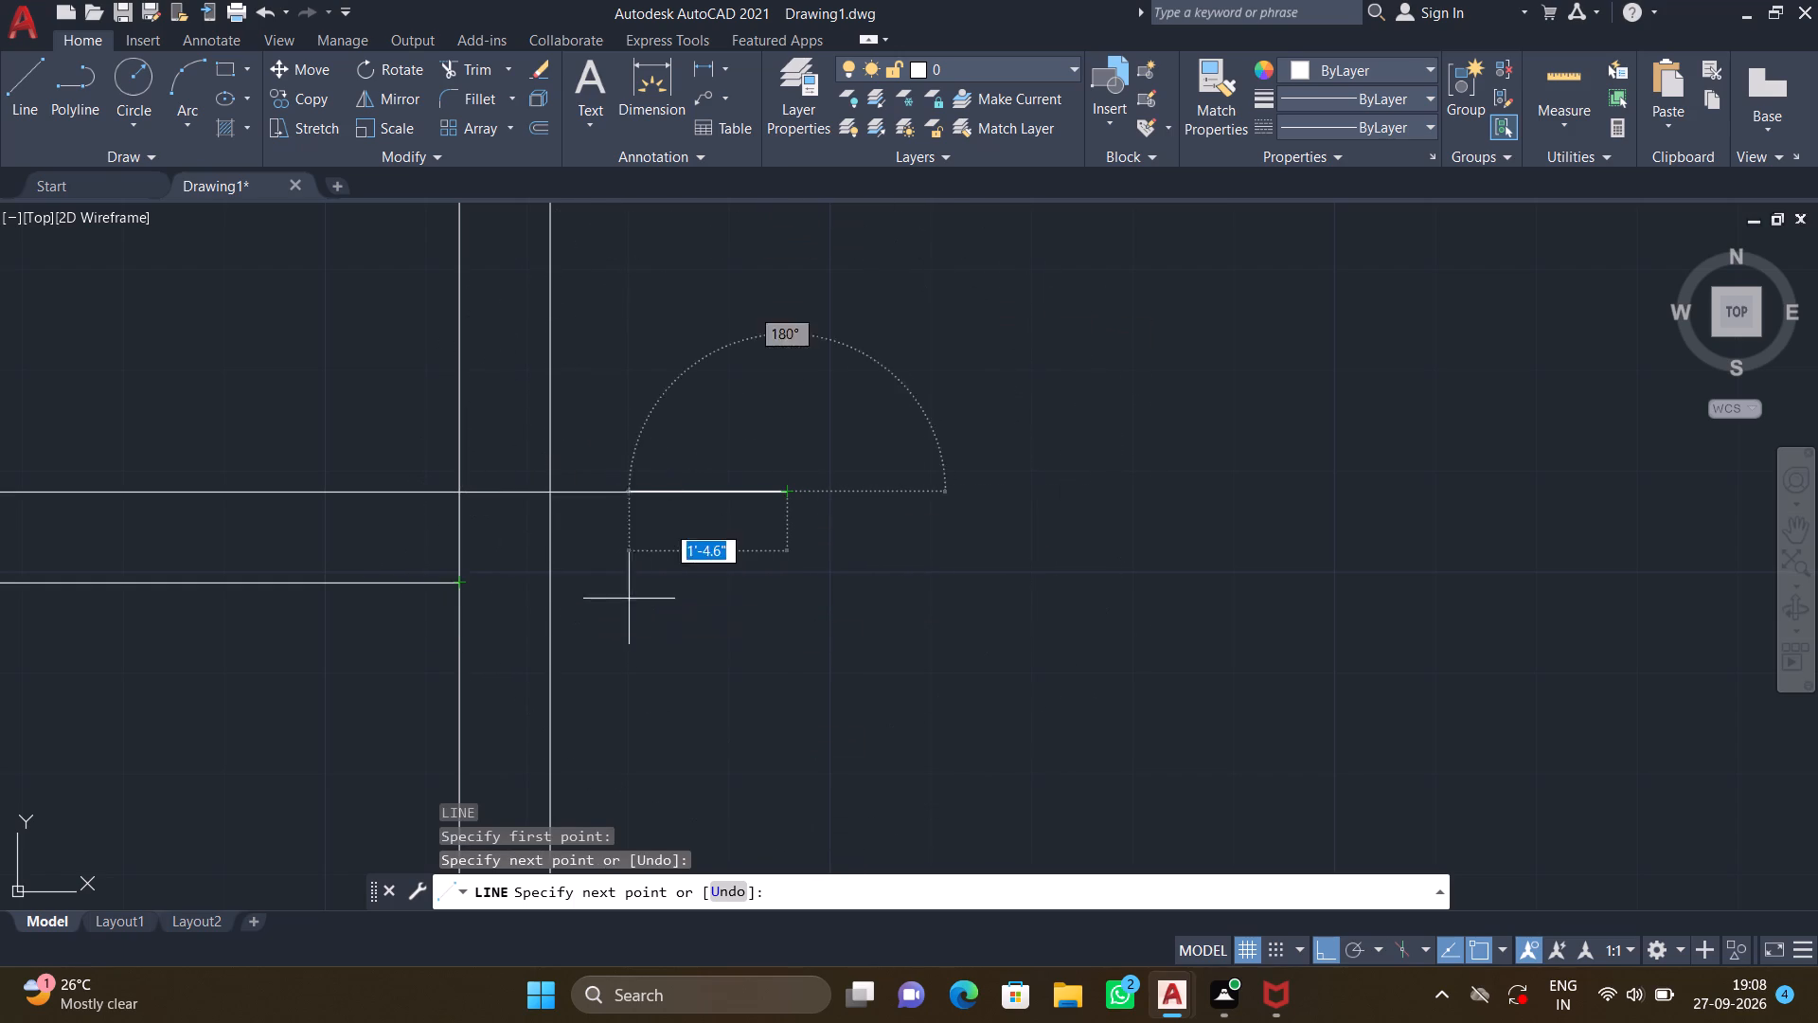
pyautogui.click(788, 581)
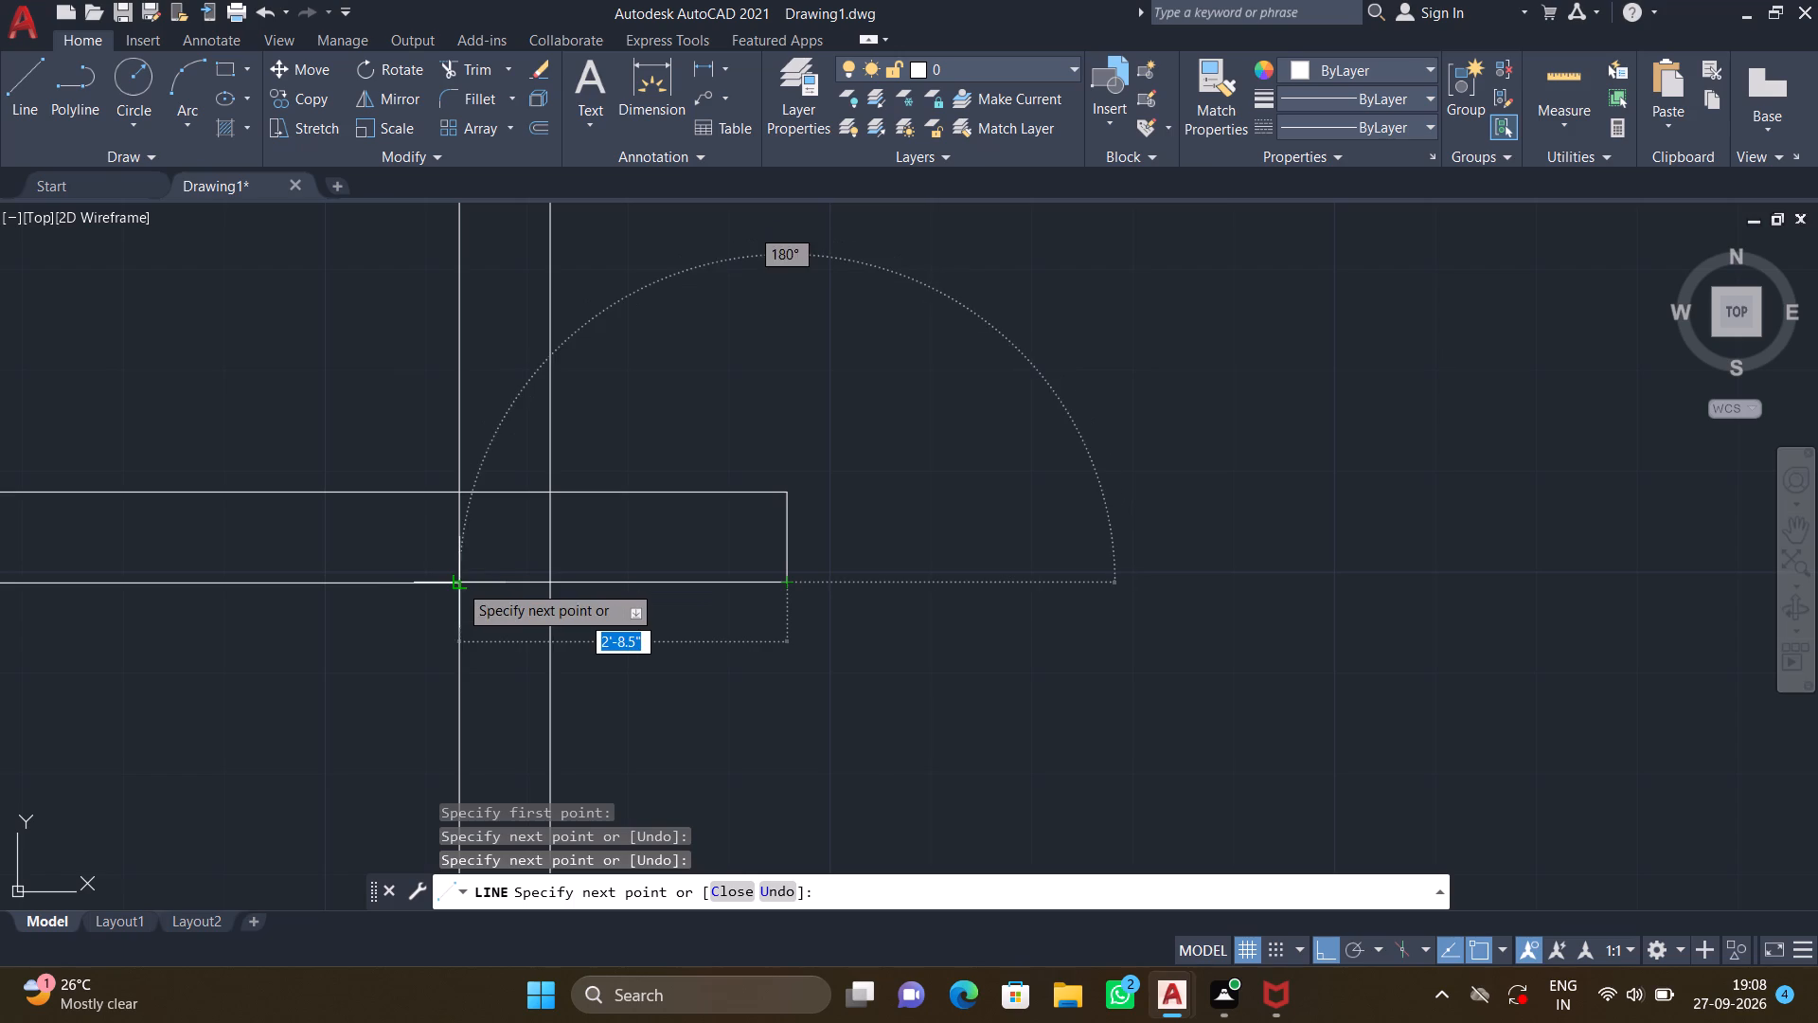
pyautogui.click(460, 583)
pyautogui.press('Return')
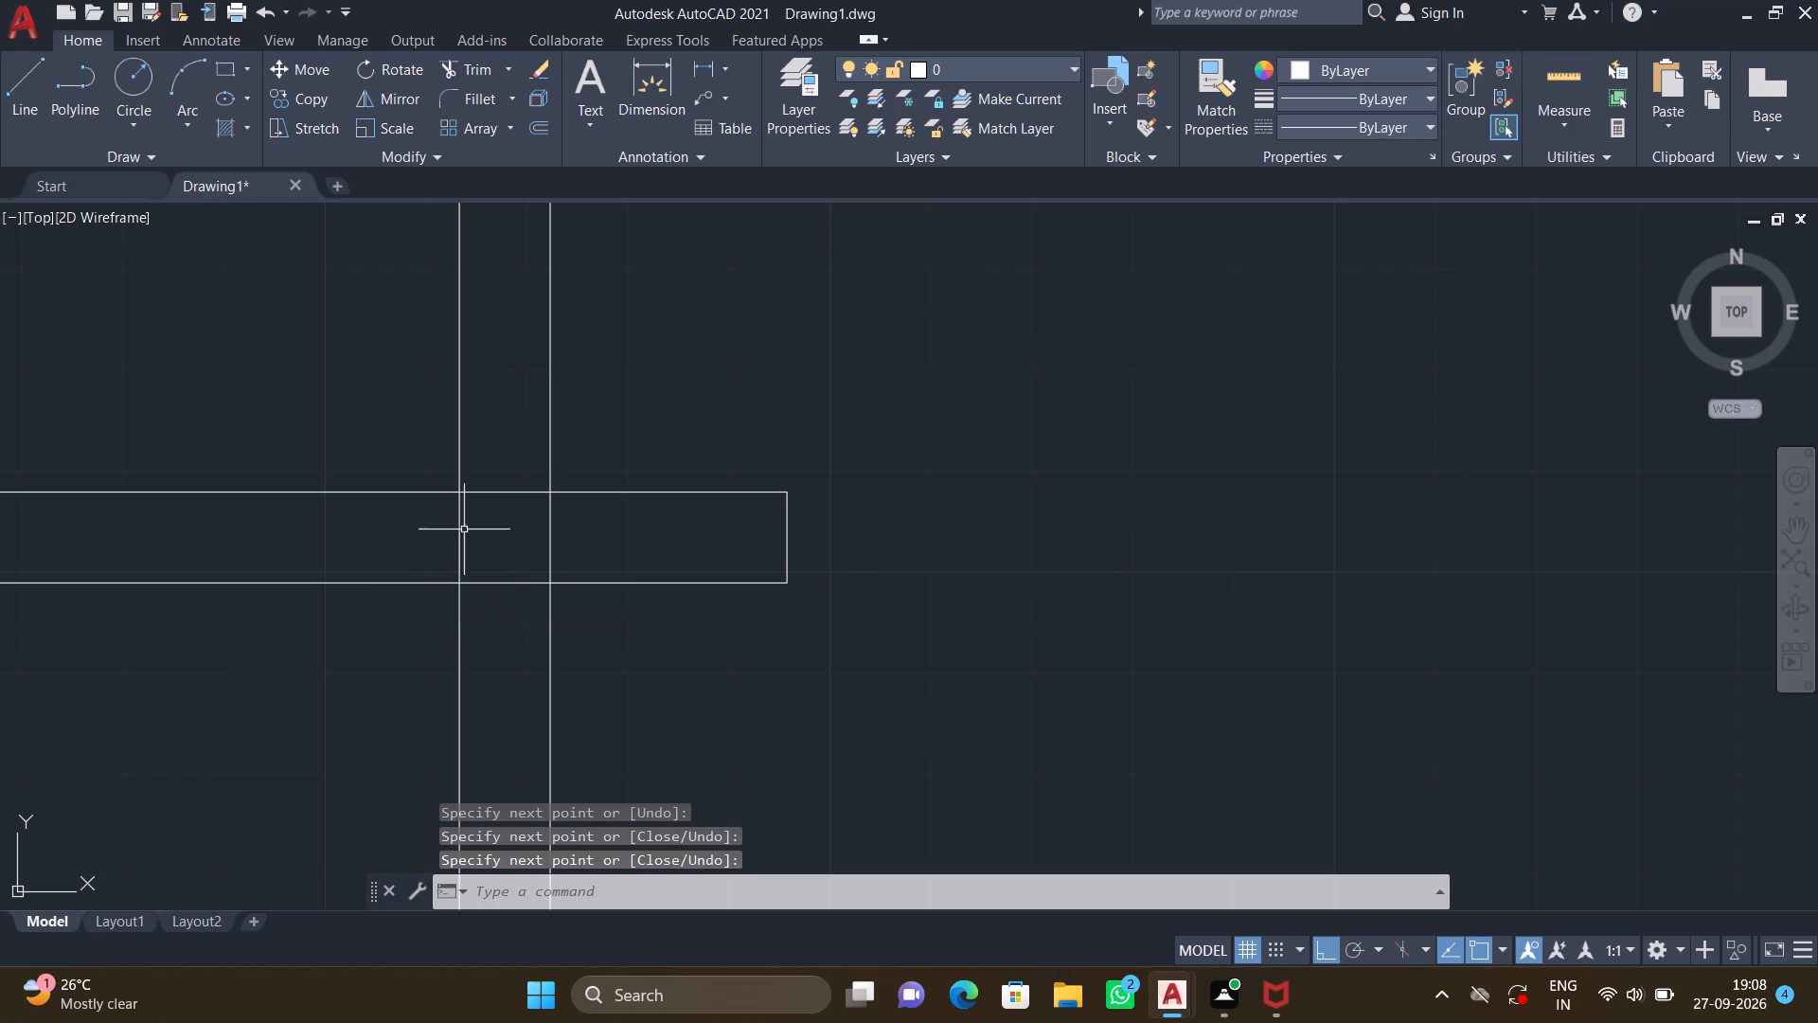
# Draw a strip about 1'-11.5" long and 8" deep off the east wall, north of that extension, carrying its north edge to the inner face.
pyautogui.scroll(-3, 706, 339)
pyautogui.press('l')
pyautogui.press('Return')
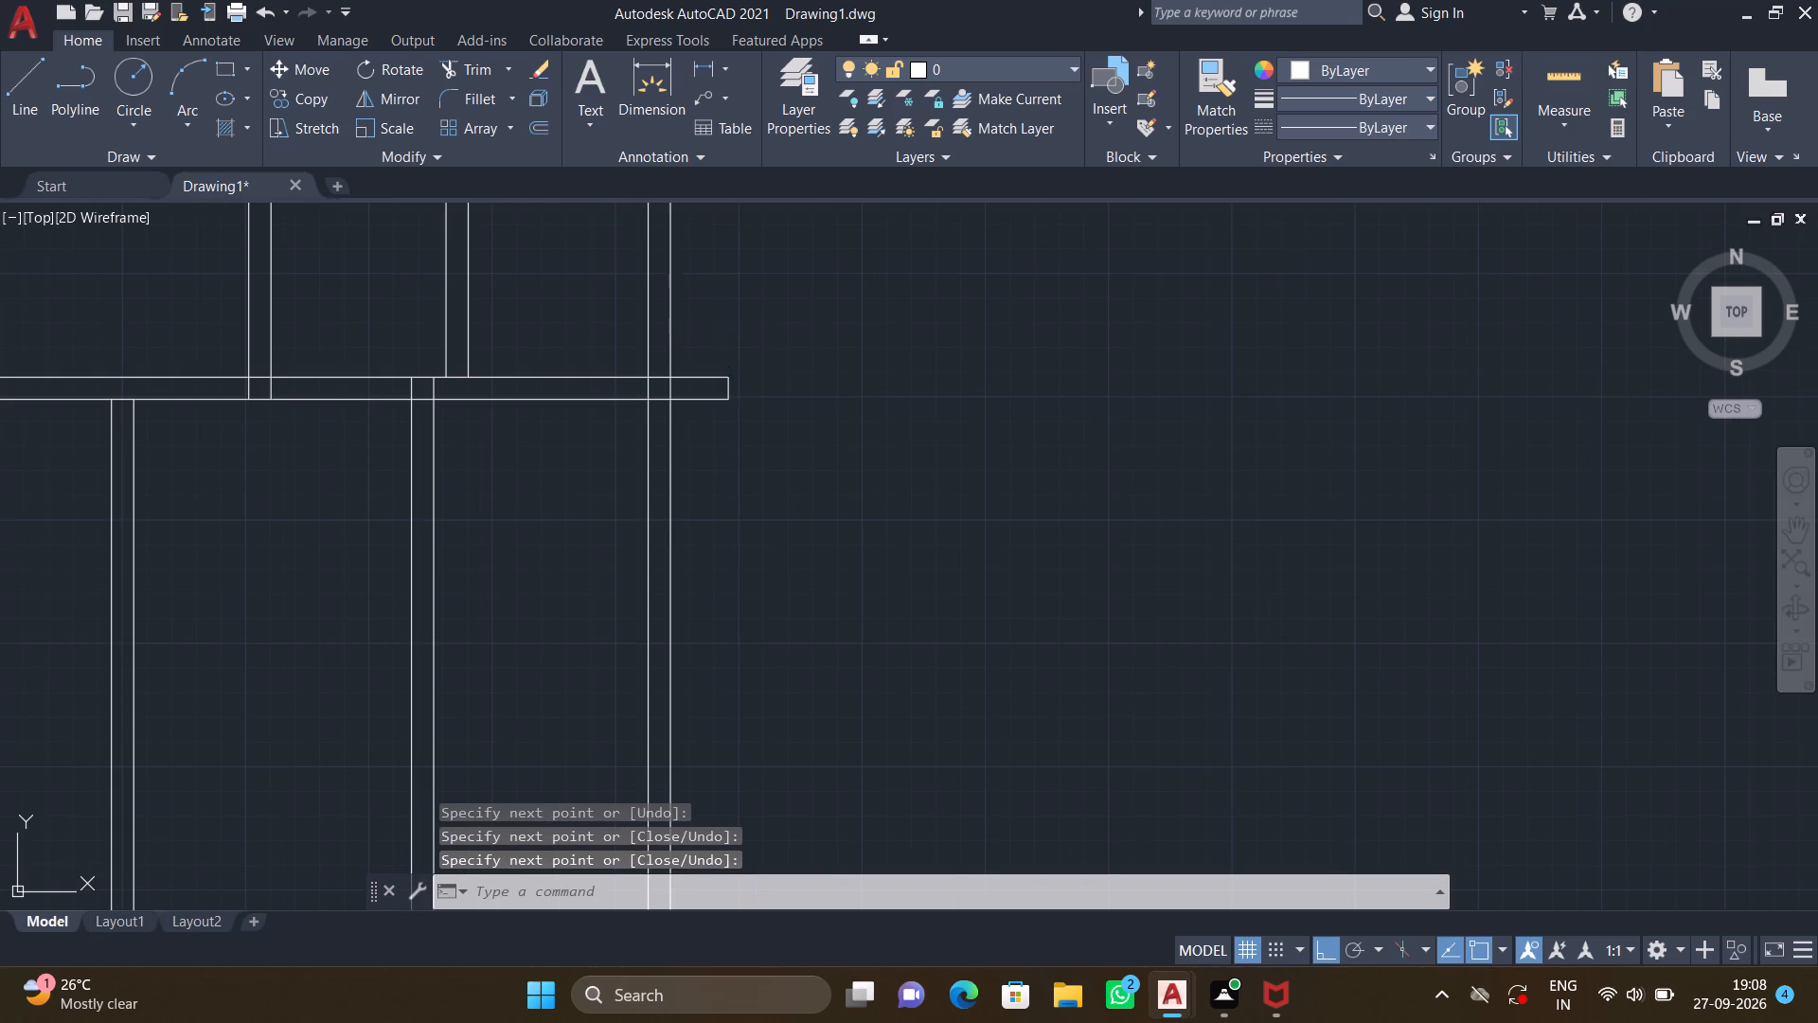
pyautogui.moveTo(726, 344); pyautogui.dragTo(853, 477, button='middle')
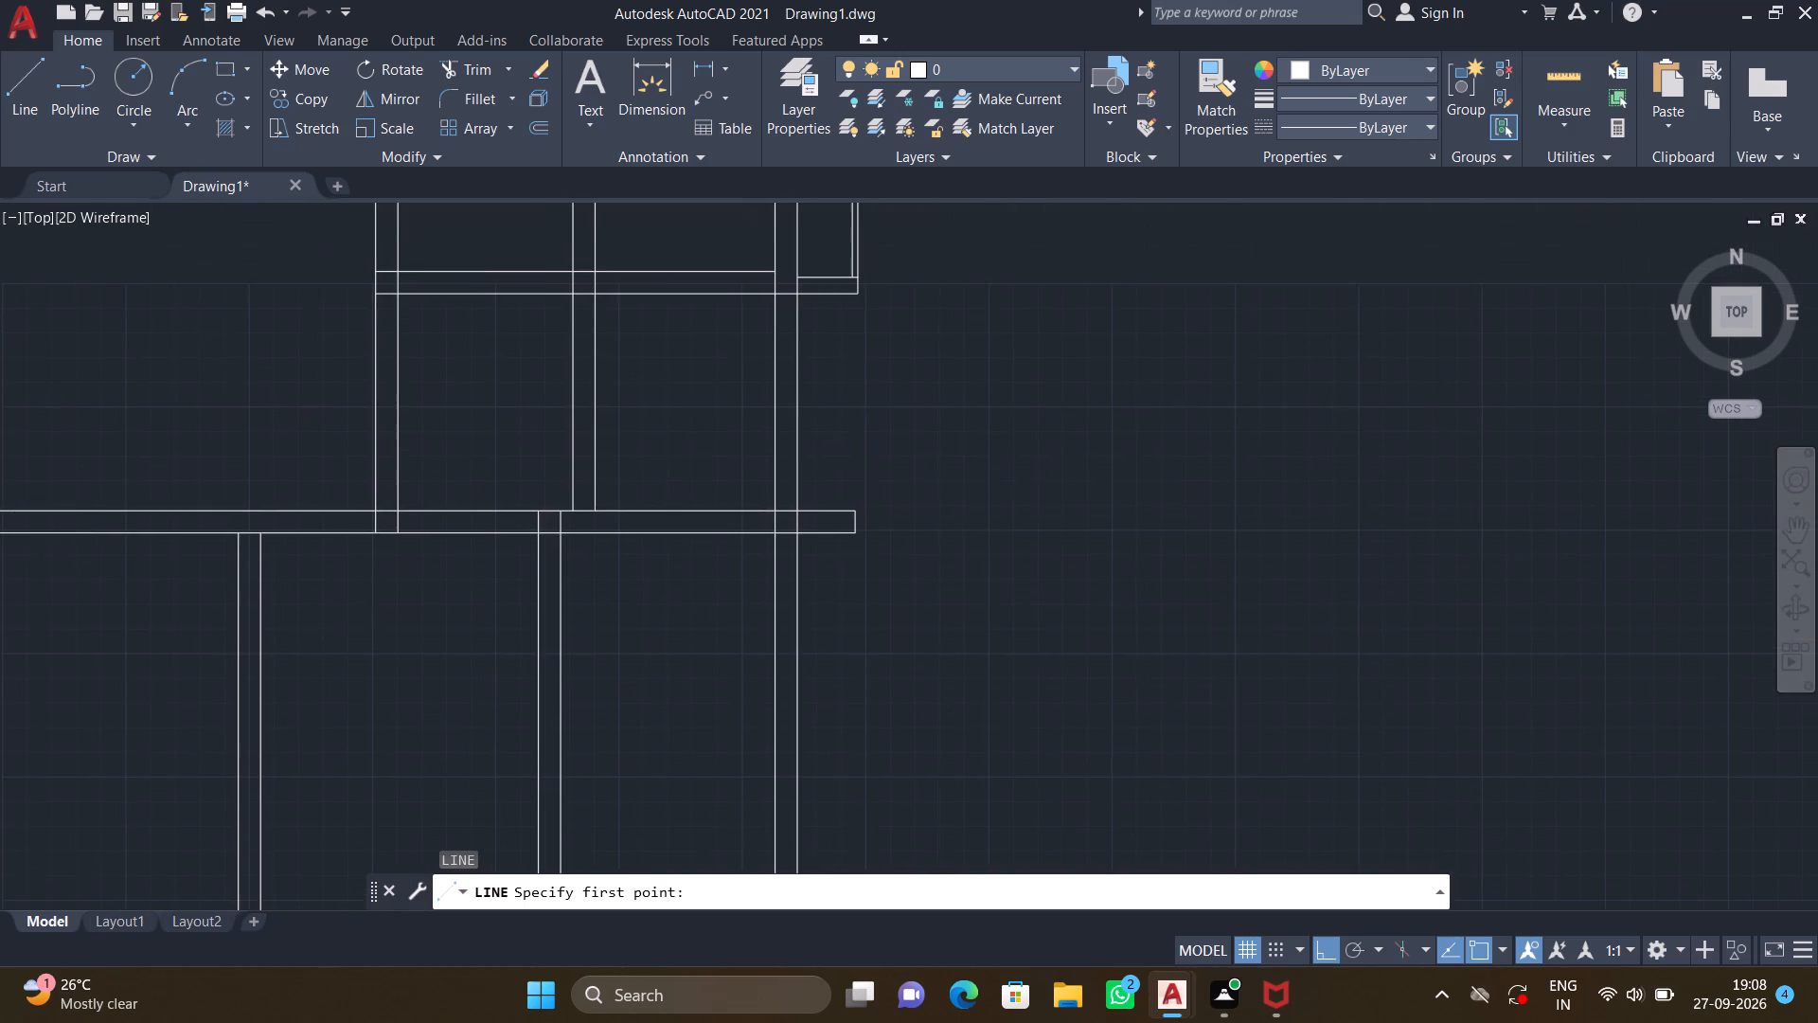
pyautogui.scroll(3, 814, 423)
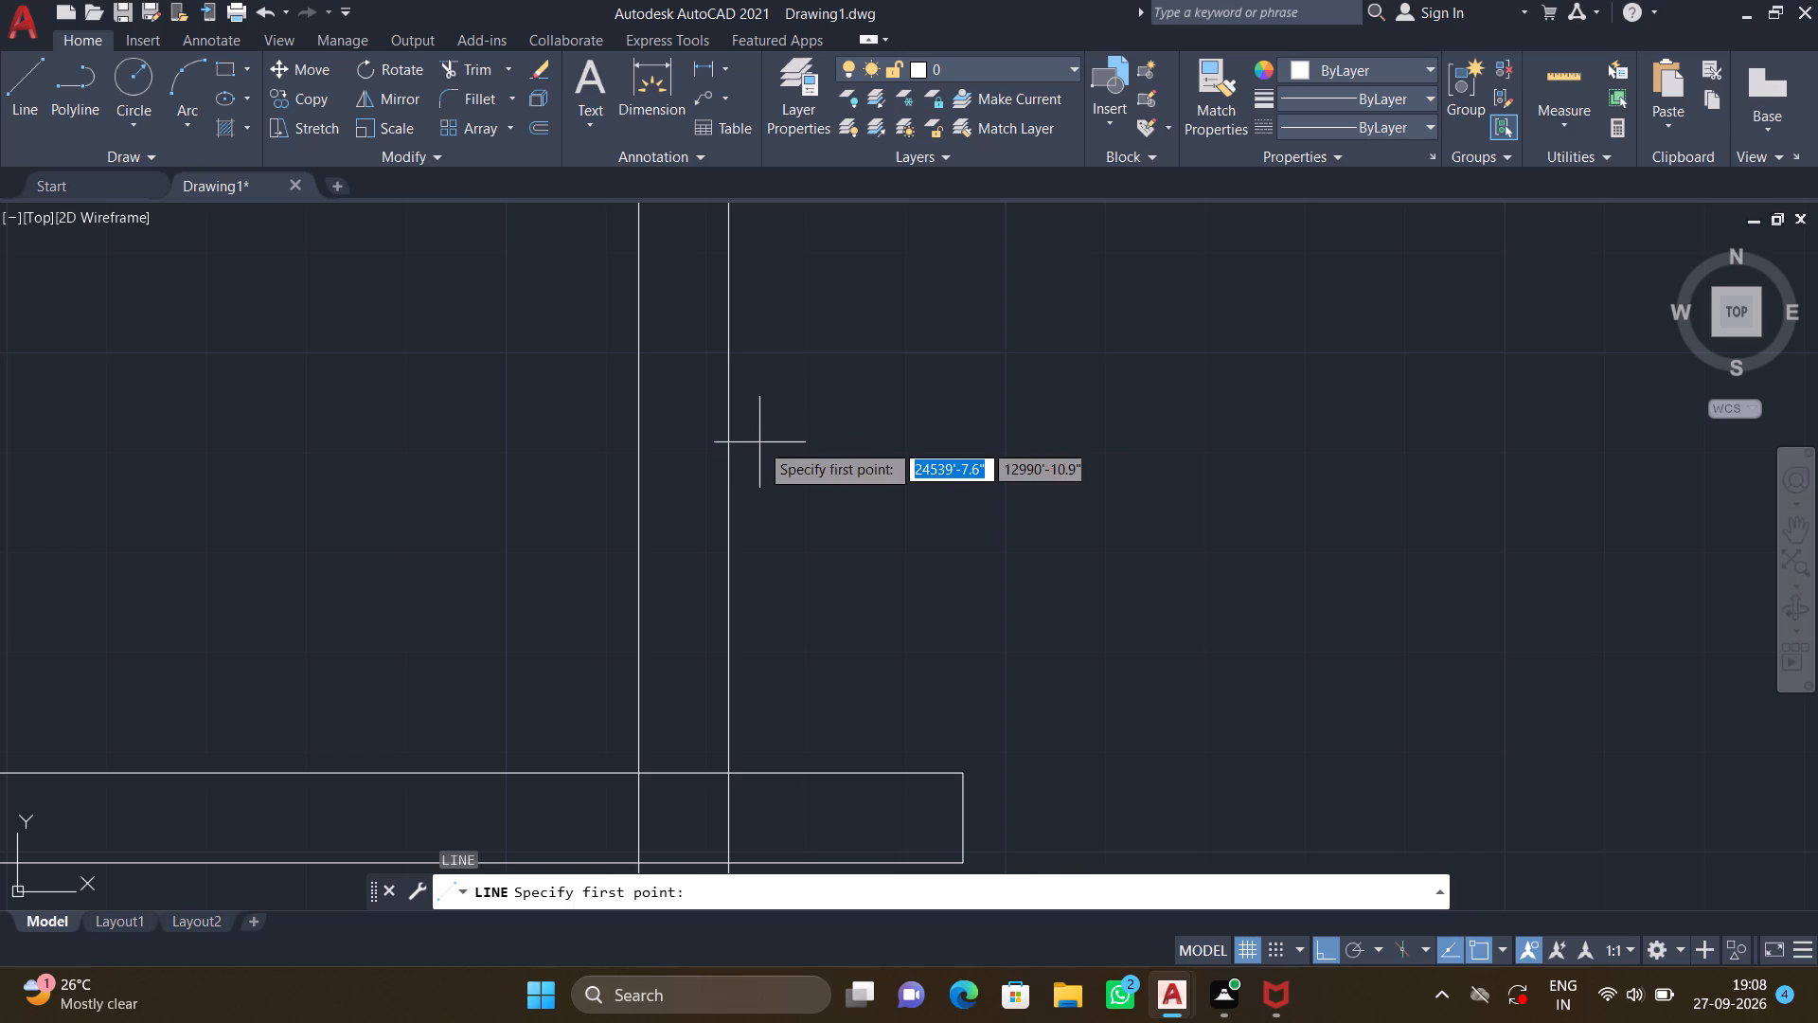
pyautogui.click(731, 430)
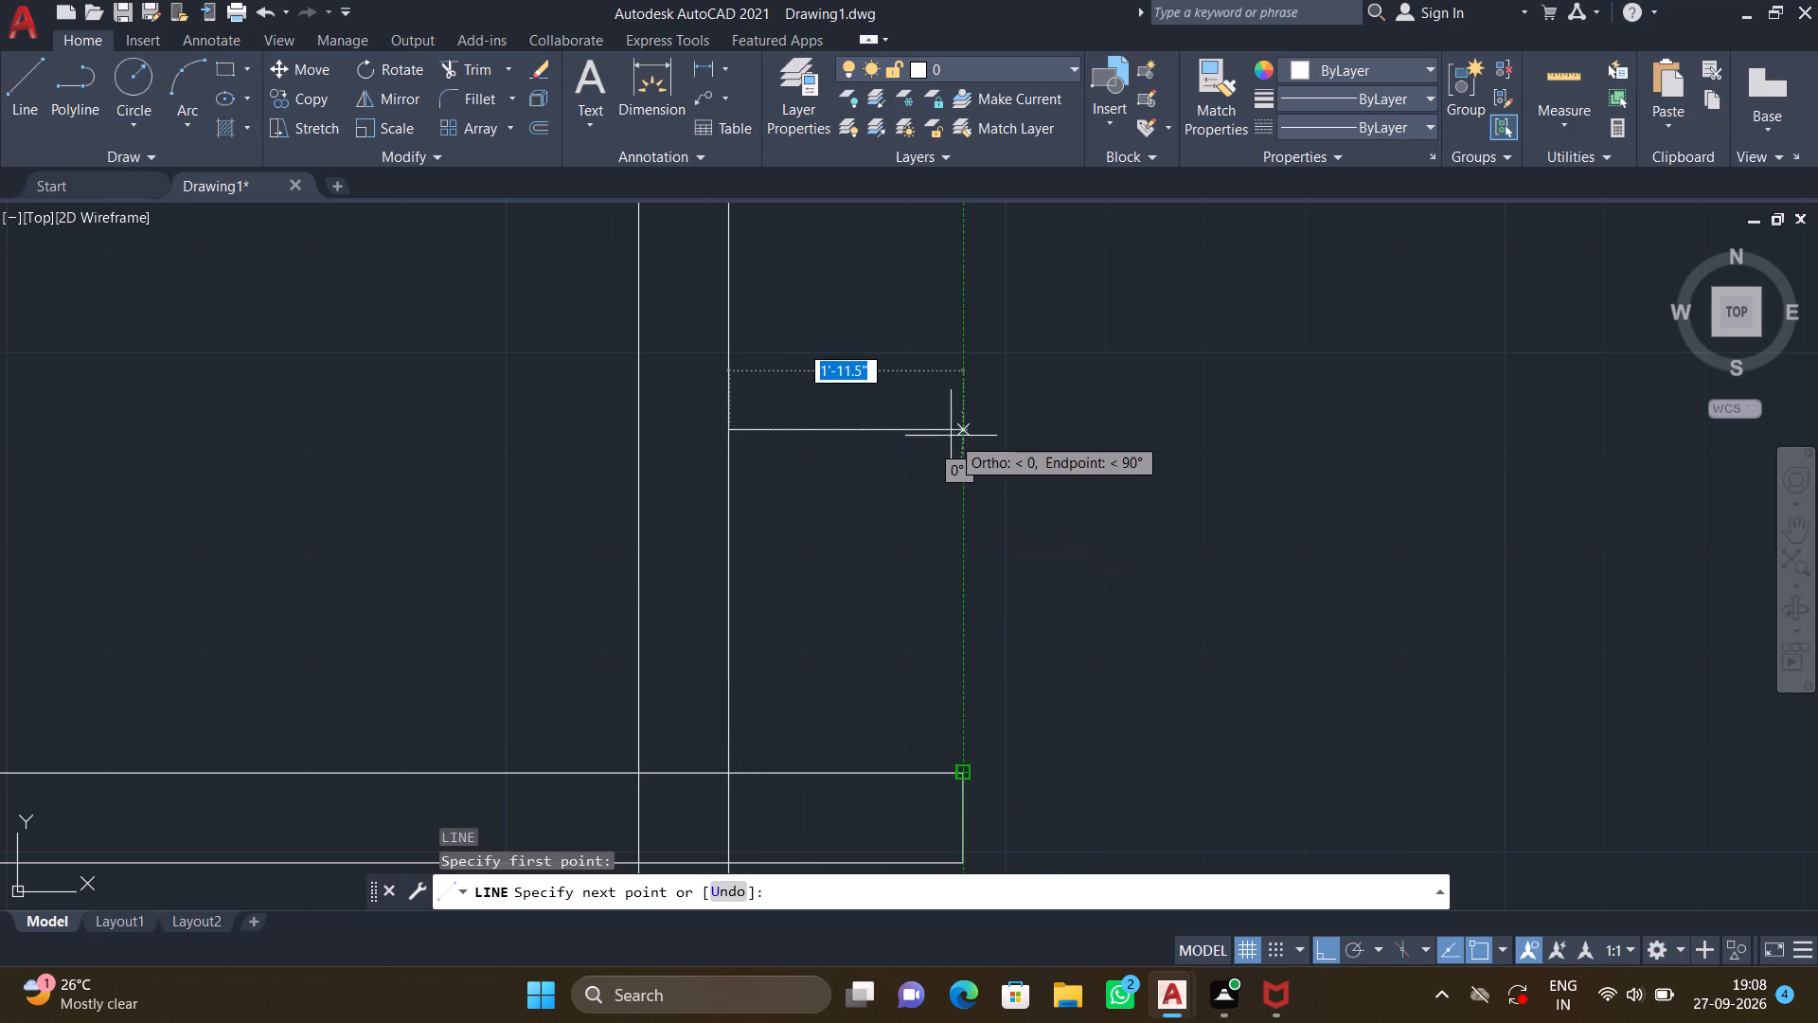
pyautogui.click(966, 429)
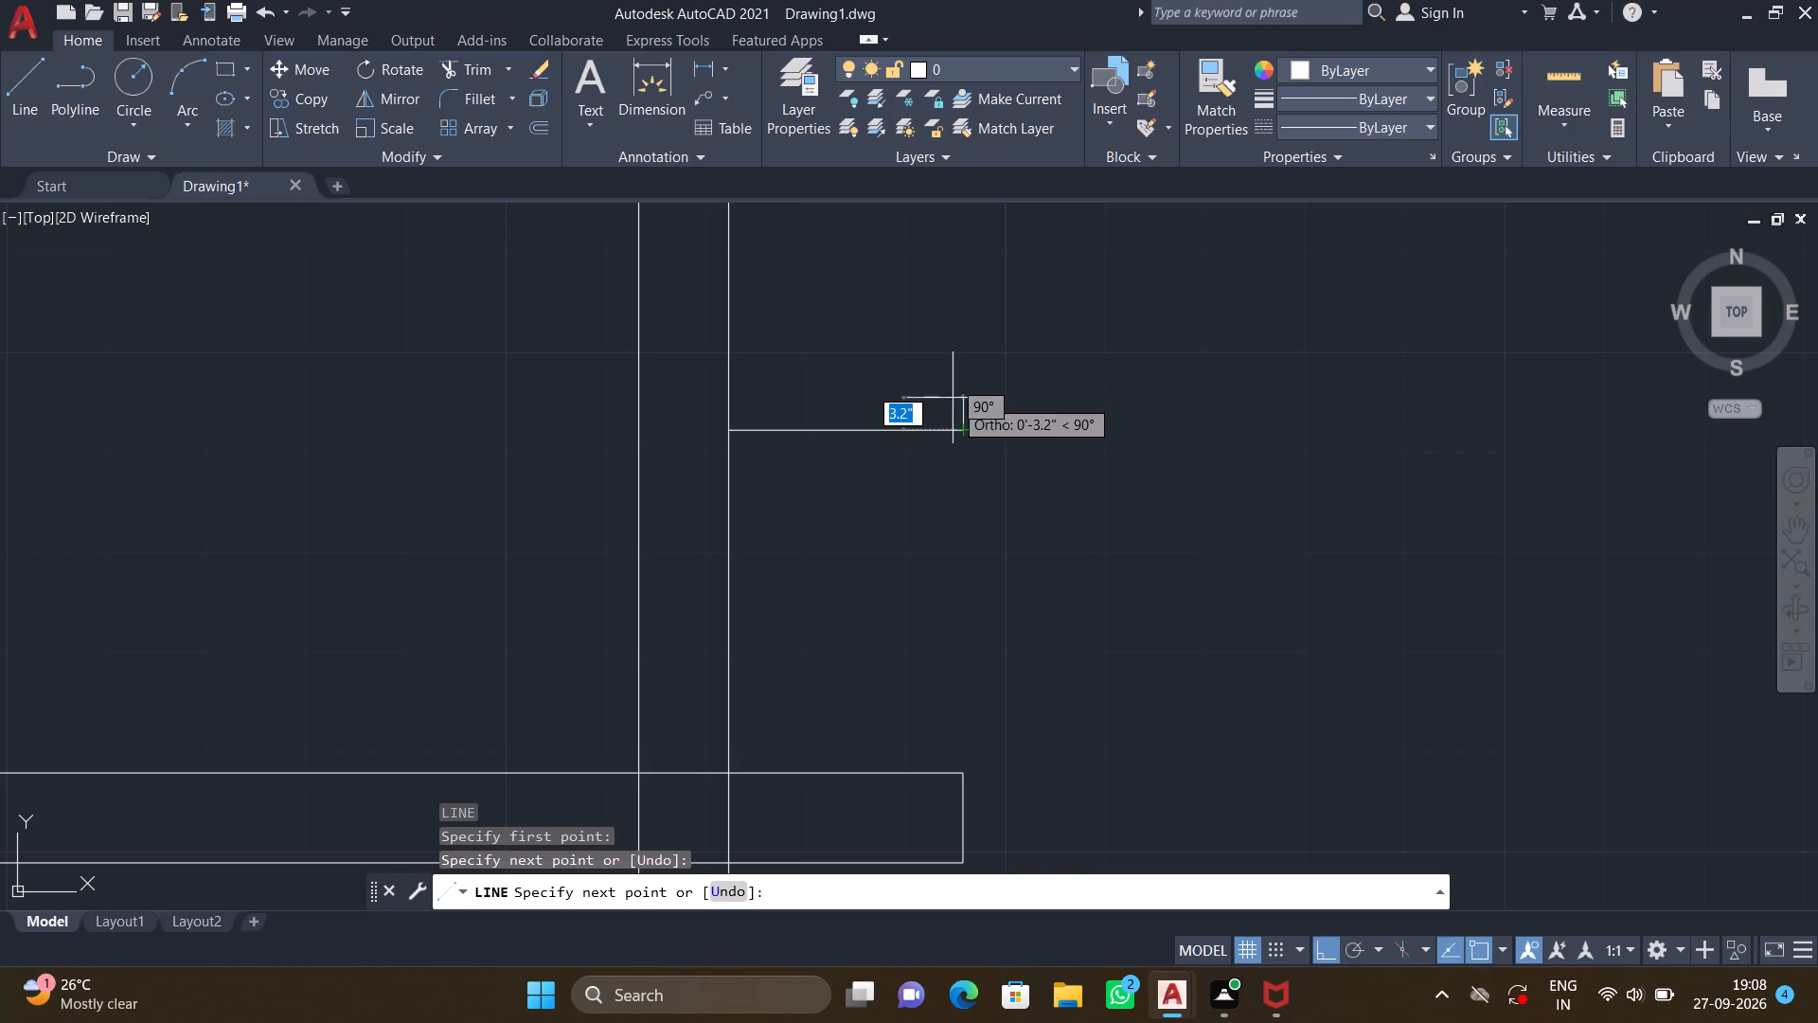
pyautogui.click(959, 350)
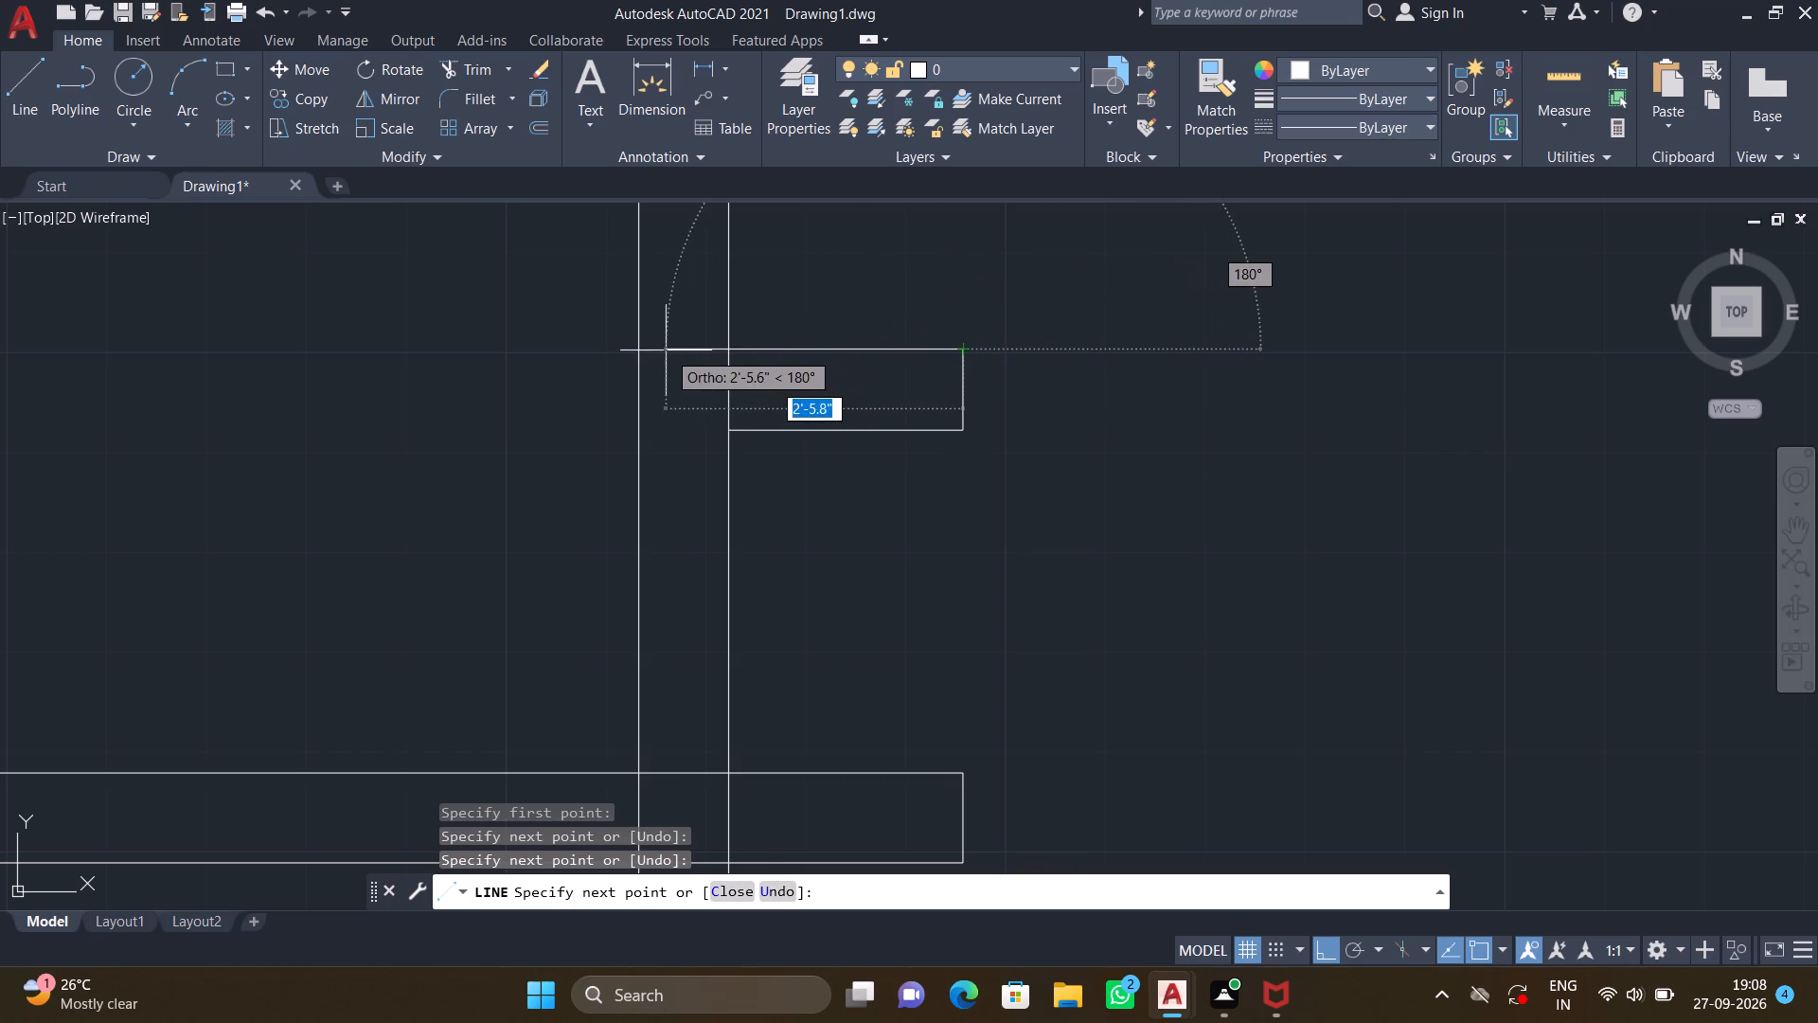
pyautogui.click(641, 343)
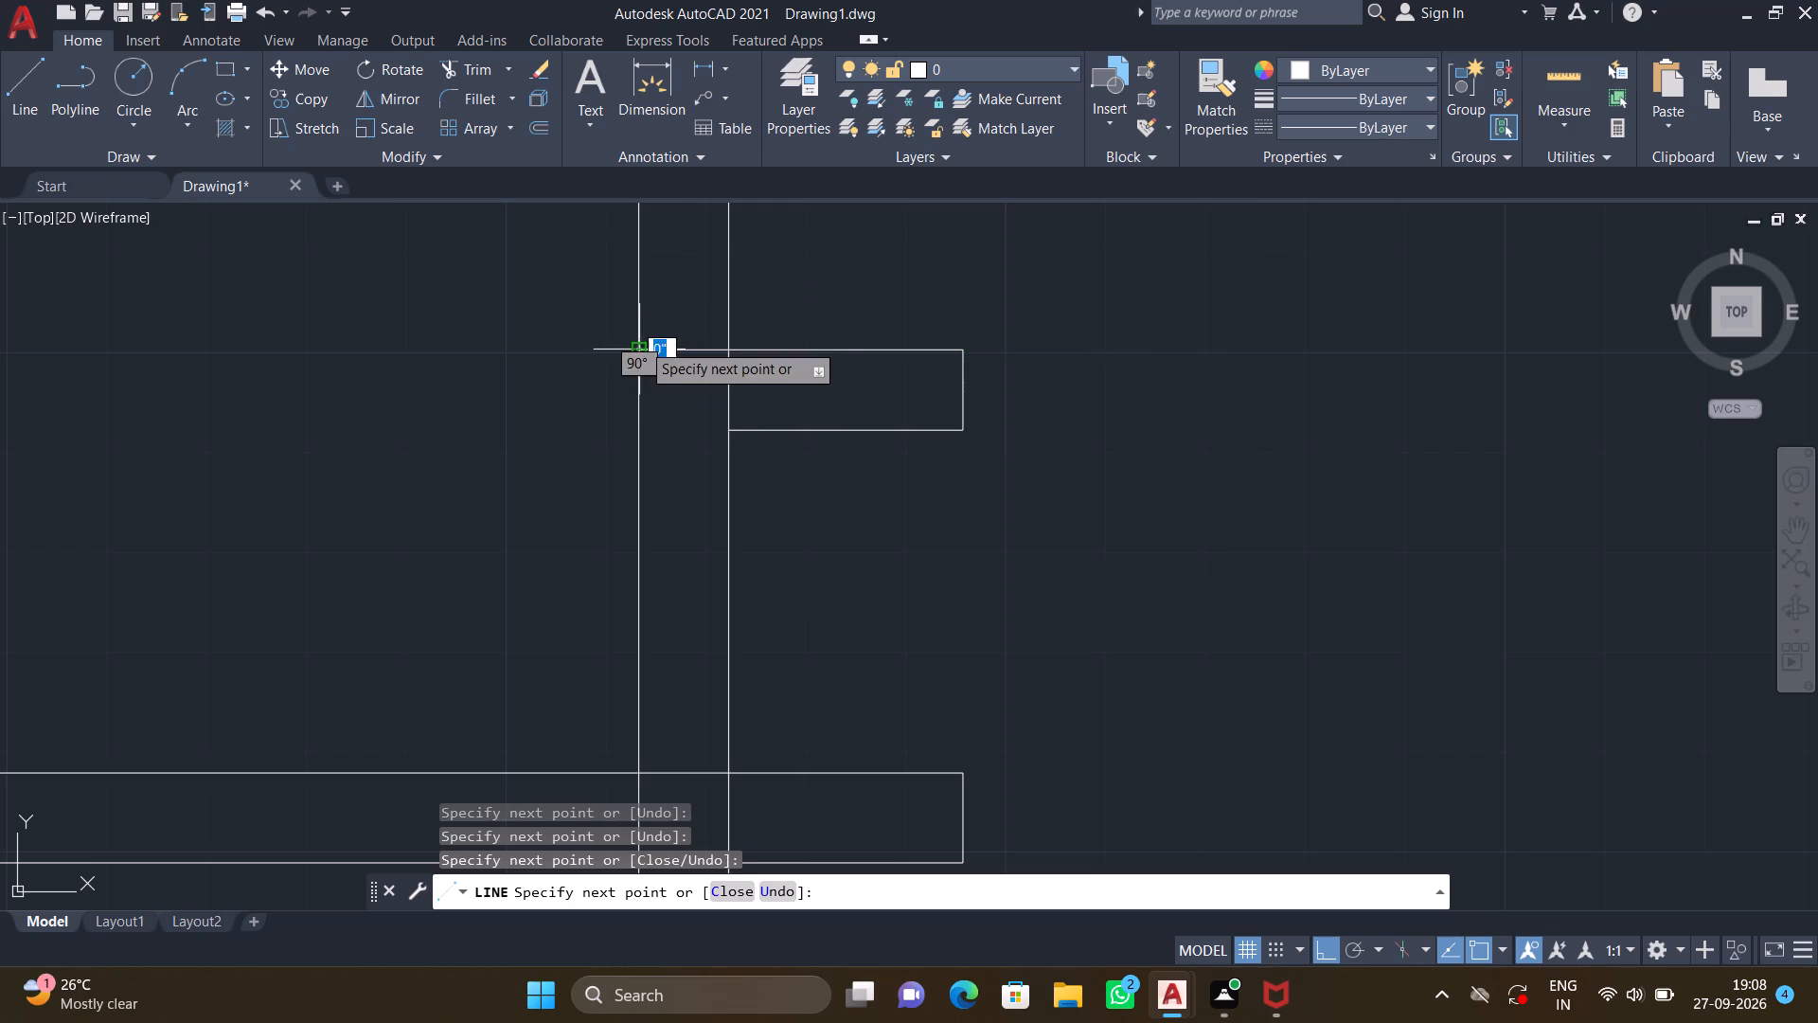
pyautogui.press('Return')
# Draw a matching strip about 1'-11.5" long and 7.6" deep off the east wall's outer face, south of the extended wall.
pyautogui.scroll(-3, 703, 361)
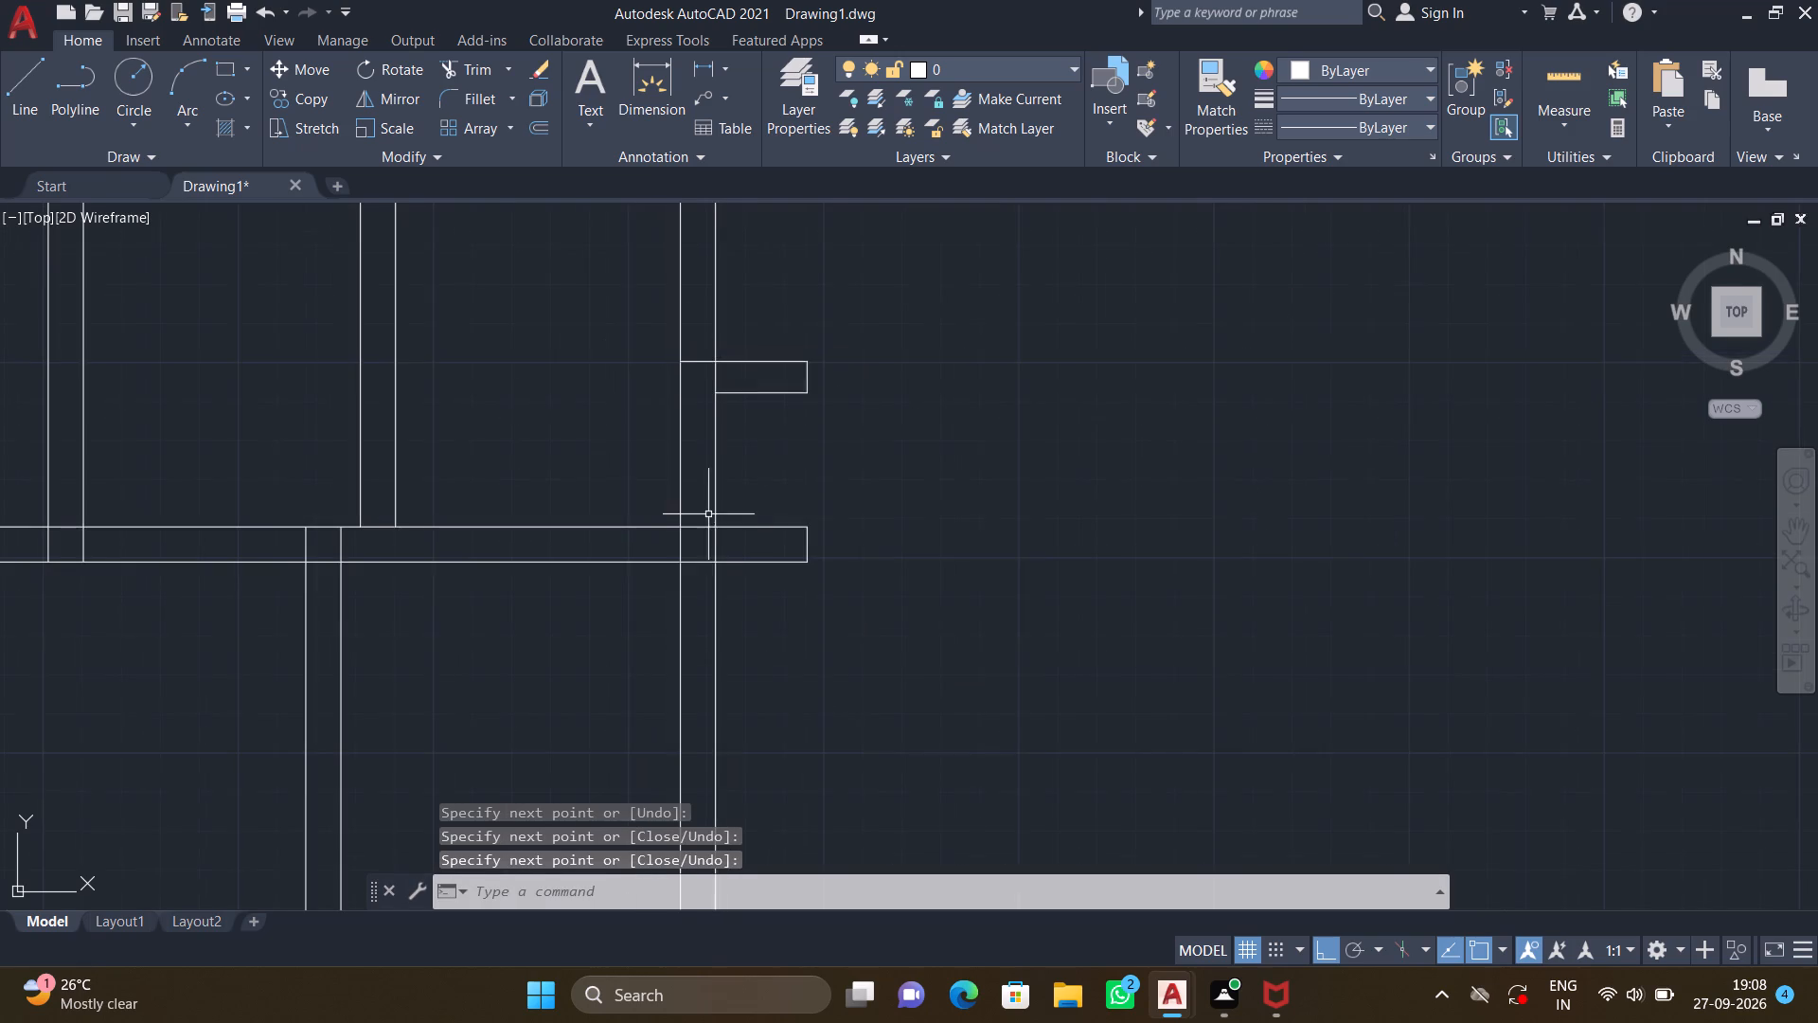
pyautogui.moveTo(706, 510); pyautogui.dragTo(700, 379, button='middle')
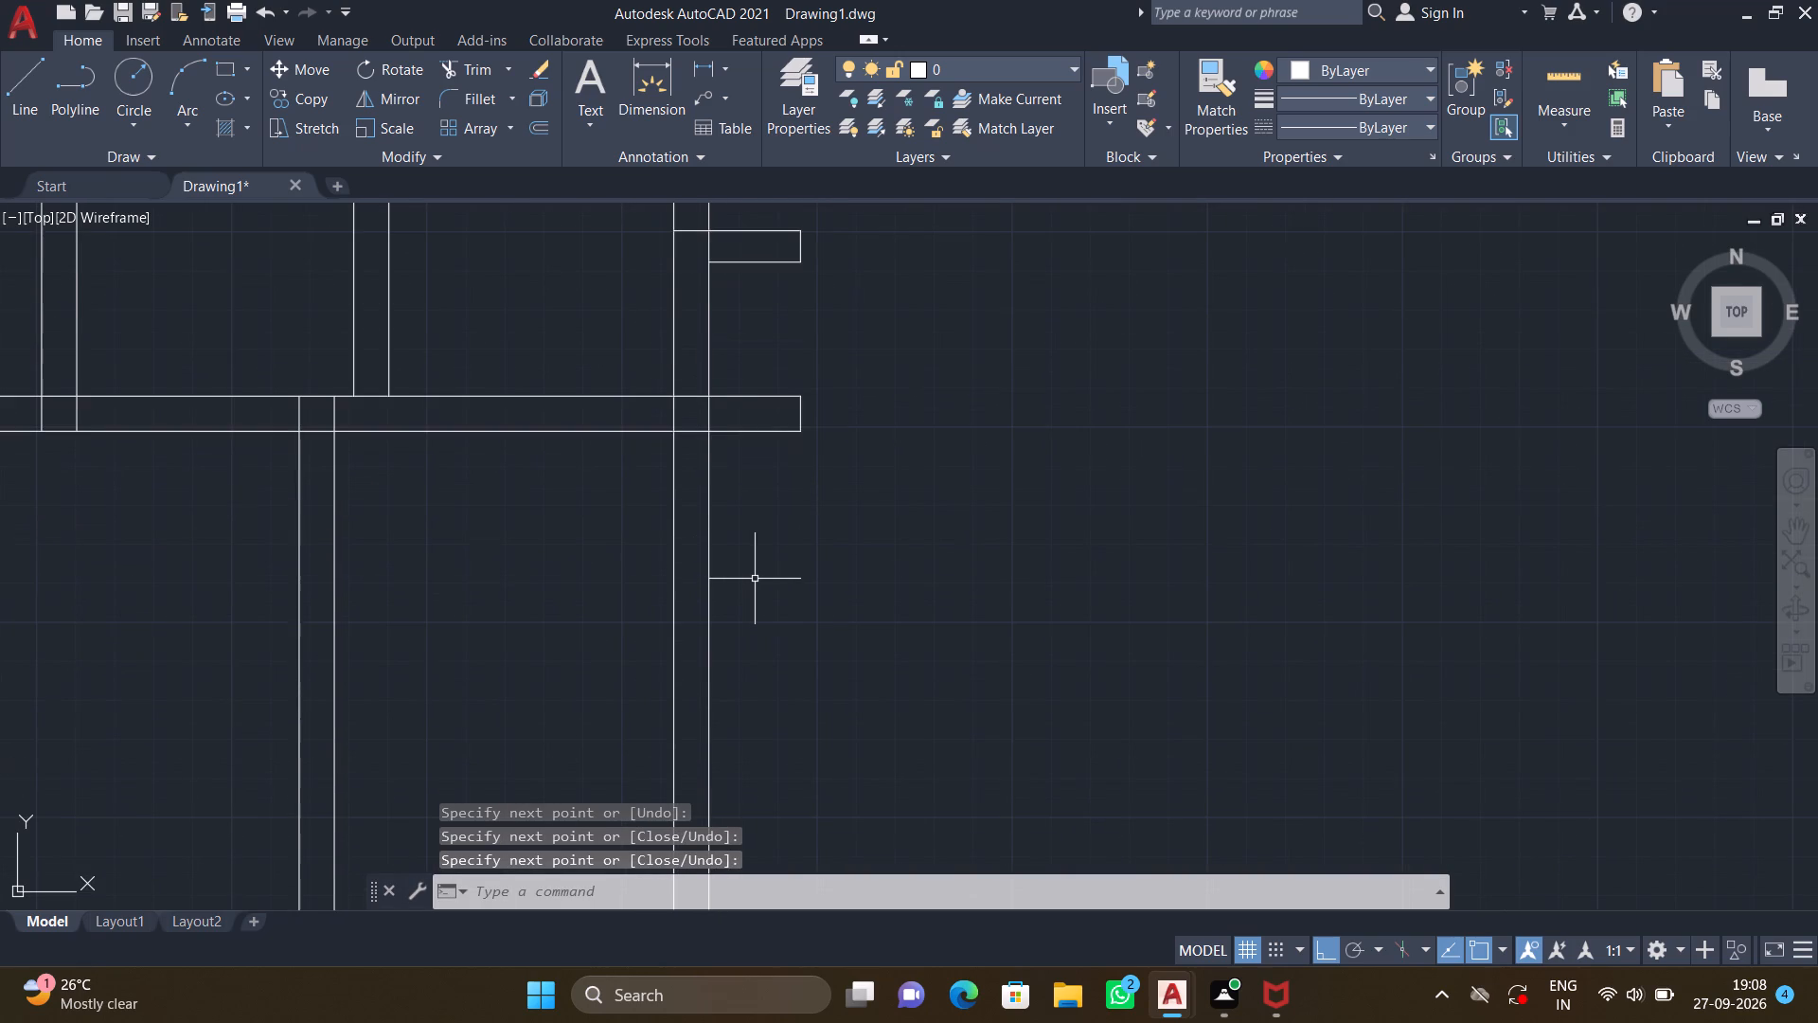
pyautogui.scroll(-1, 780, 625)
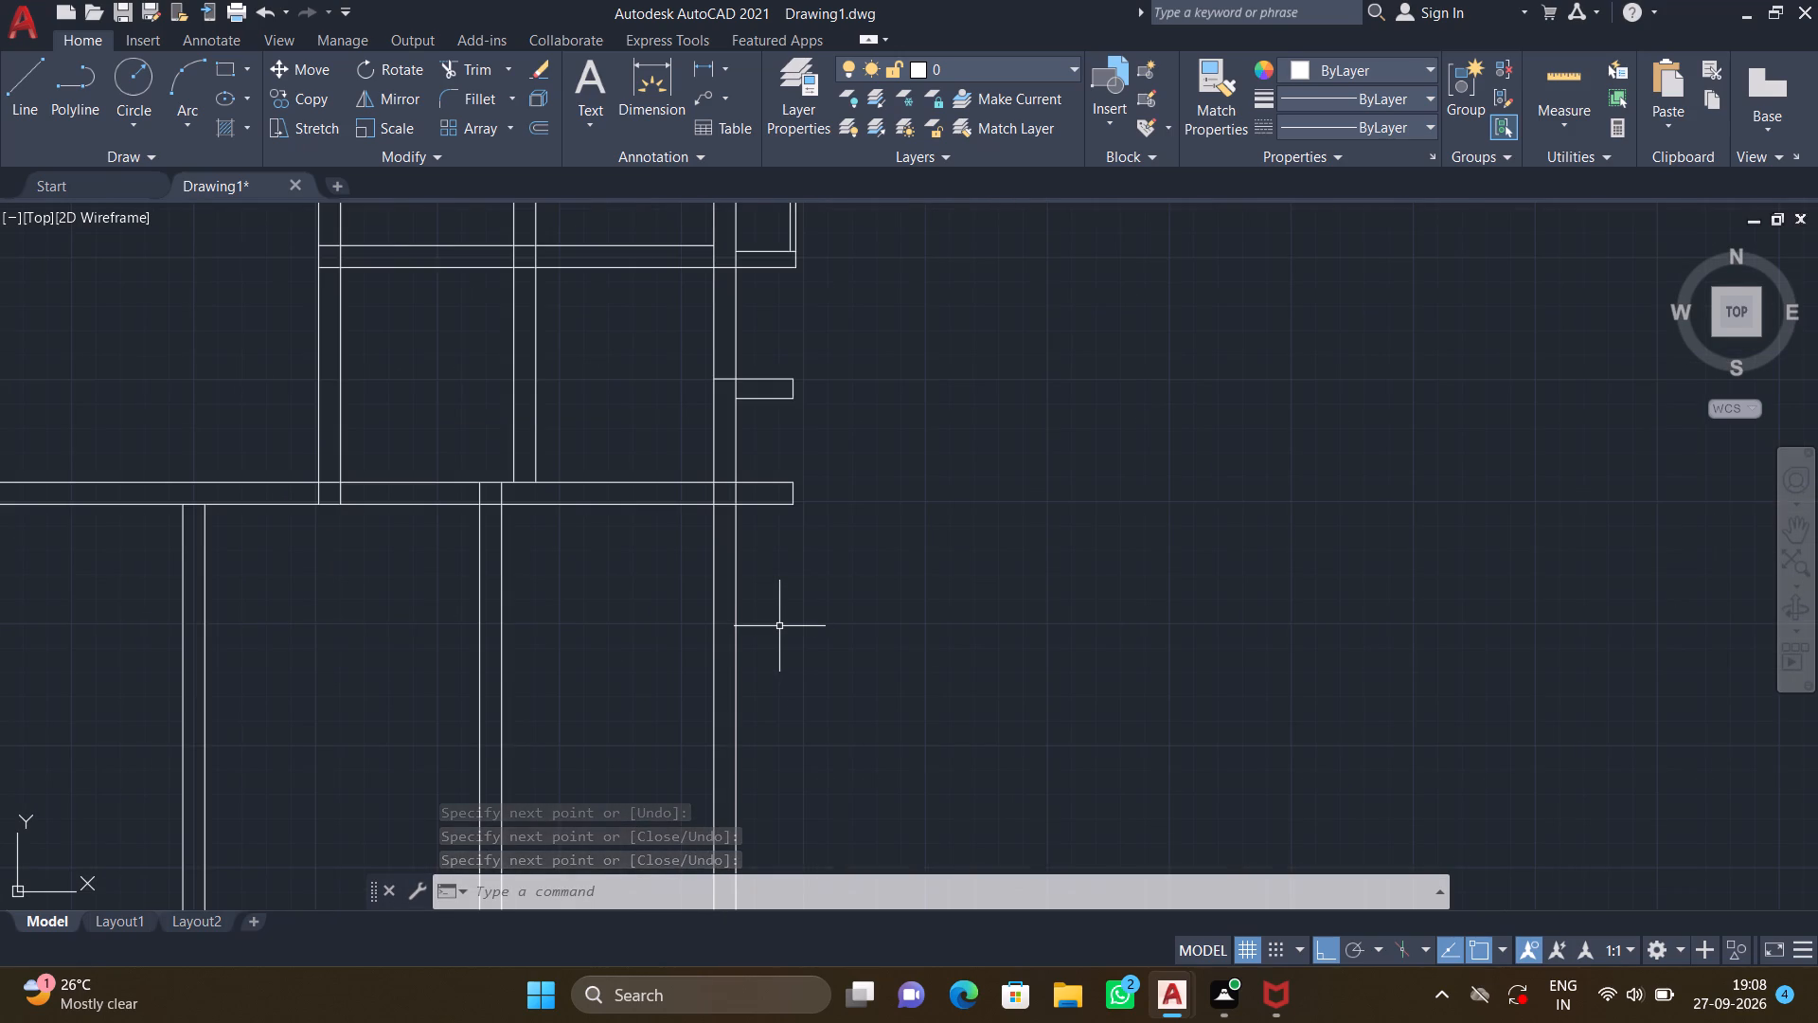
pyautogui.press('l')
pyautogui.press('Return')
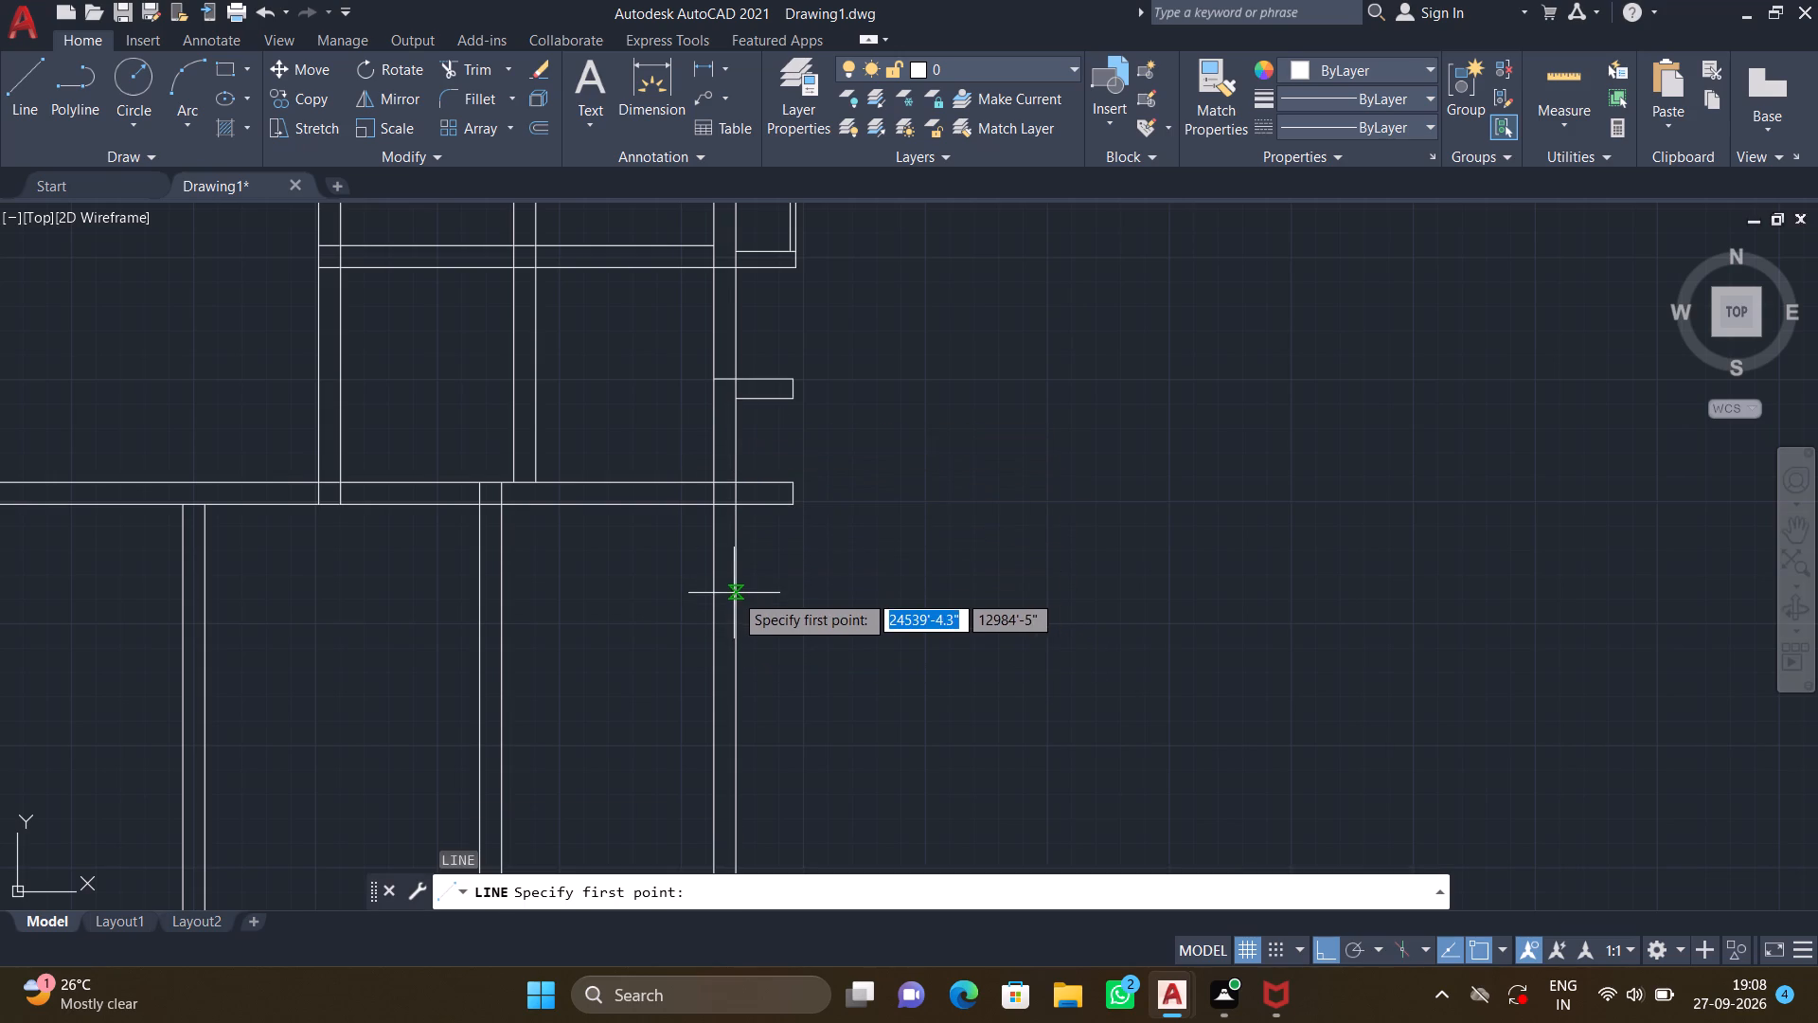
pyautogui.scroll(1, 736, 587)
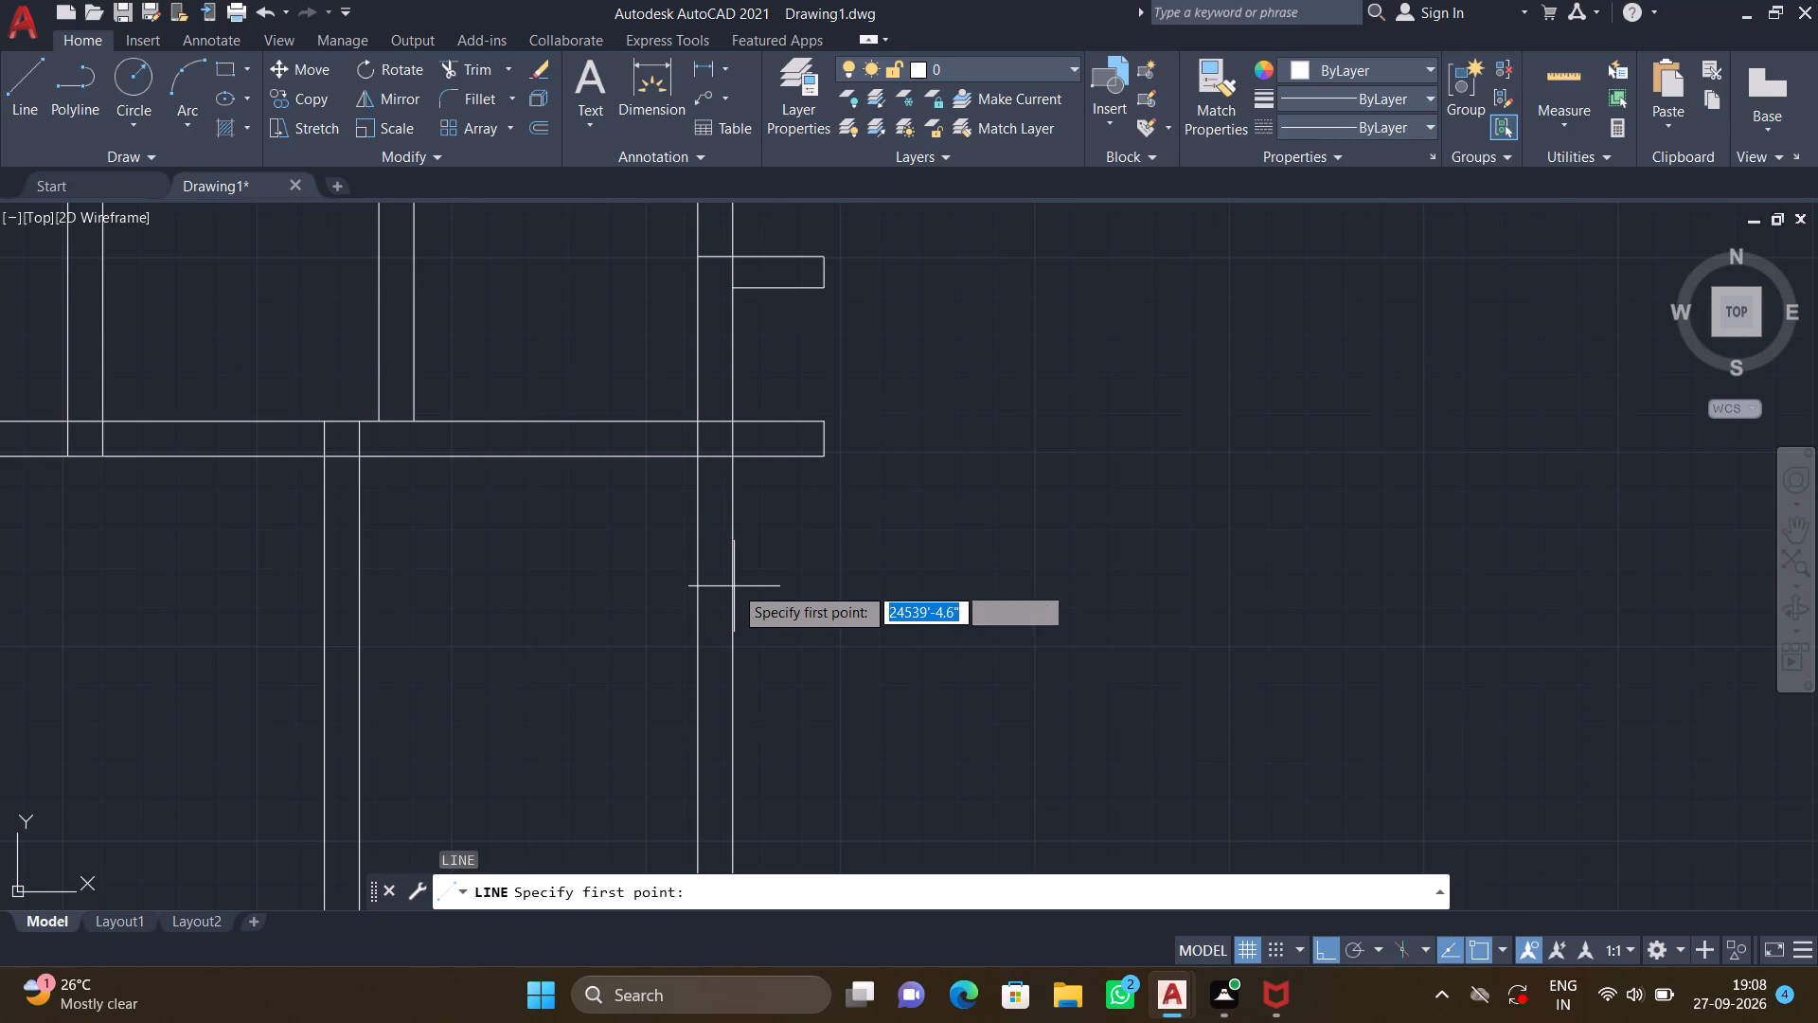
pyautogui.click(732, 572)
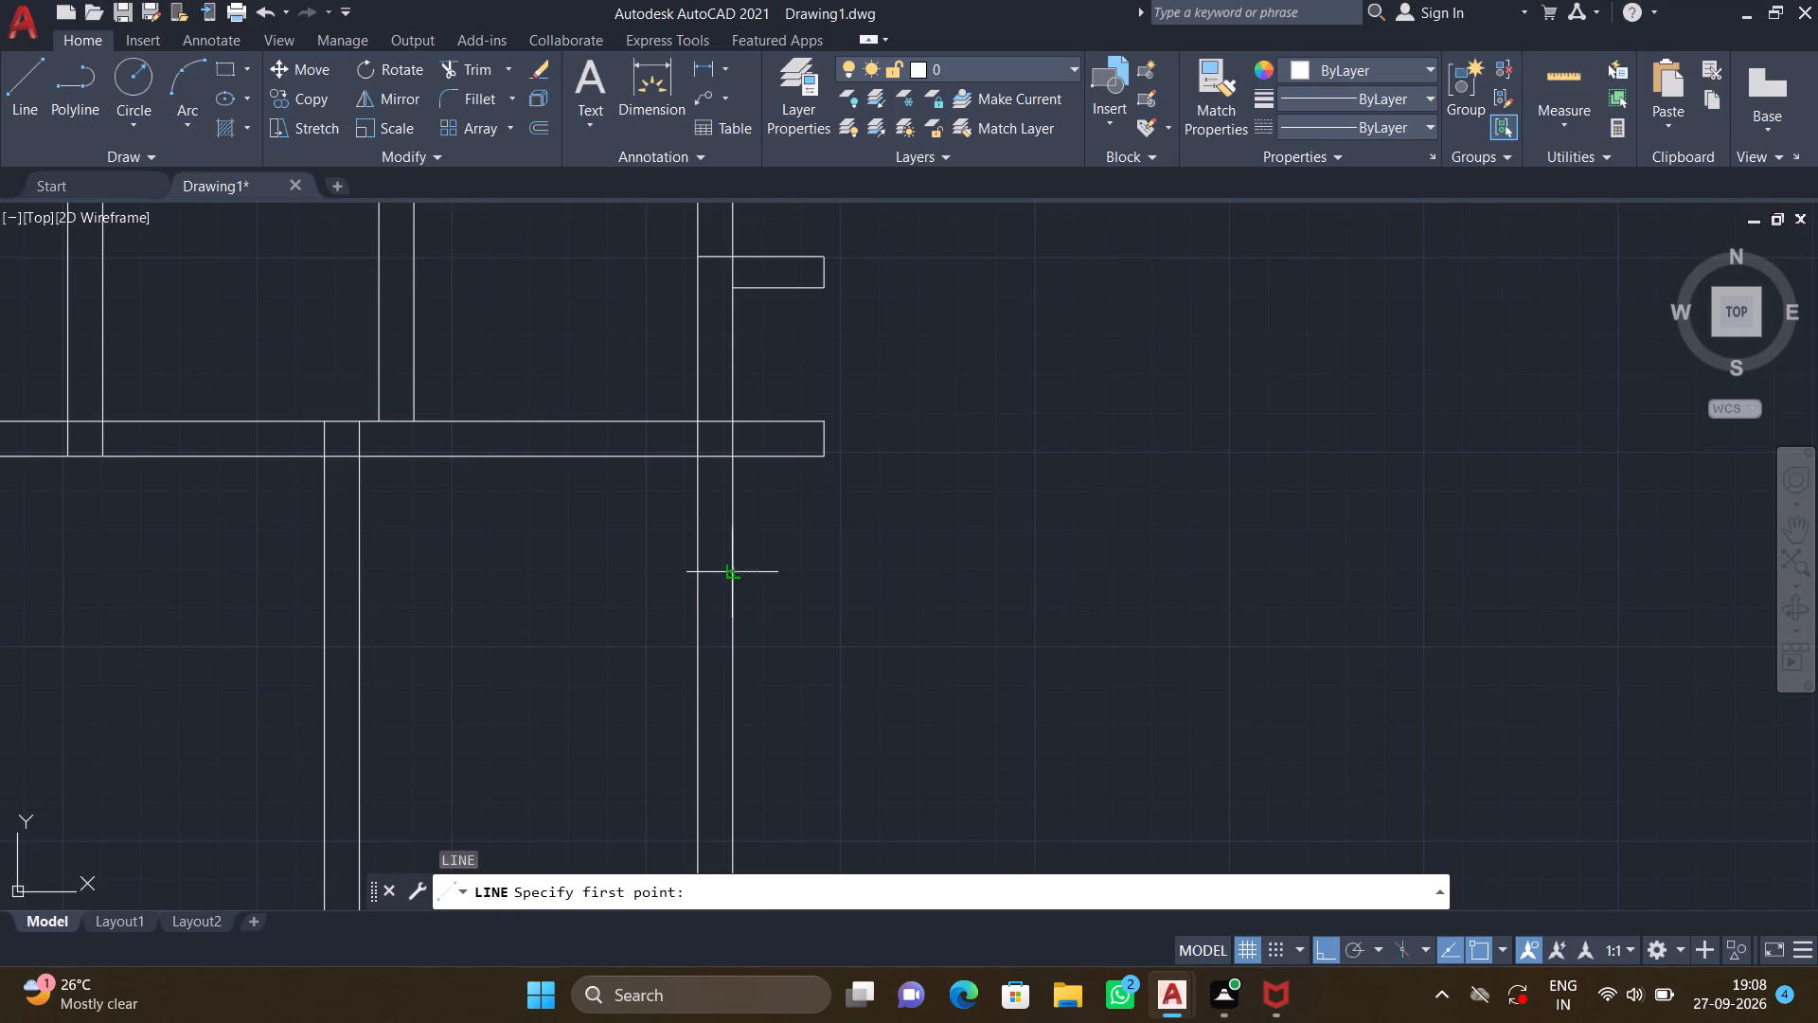
pyautogui.scroll(2, 821, 569)
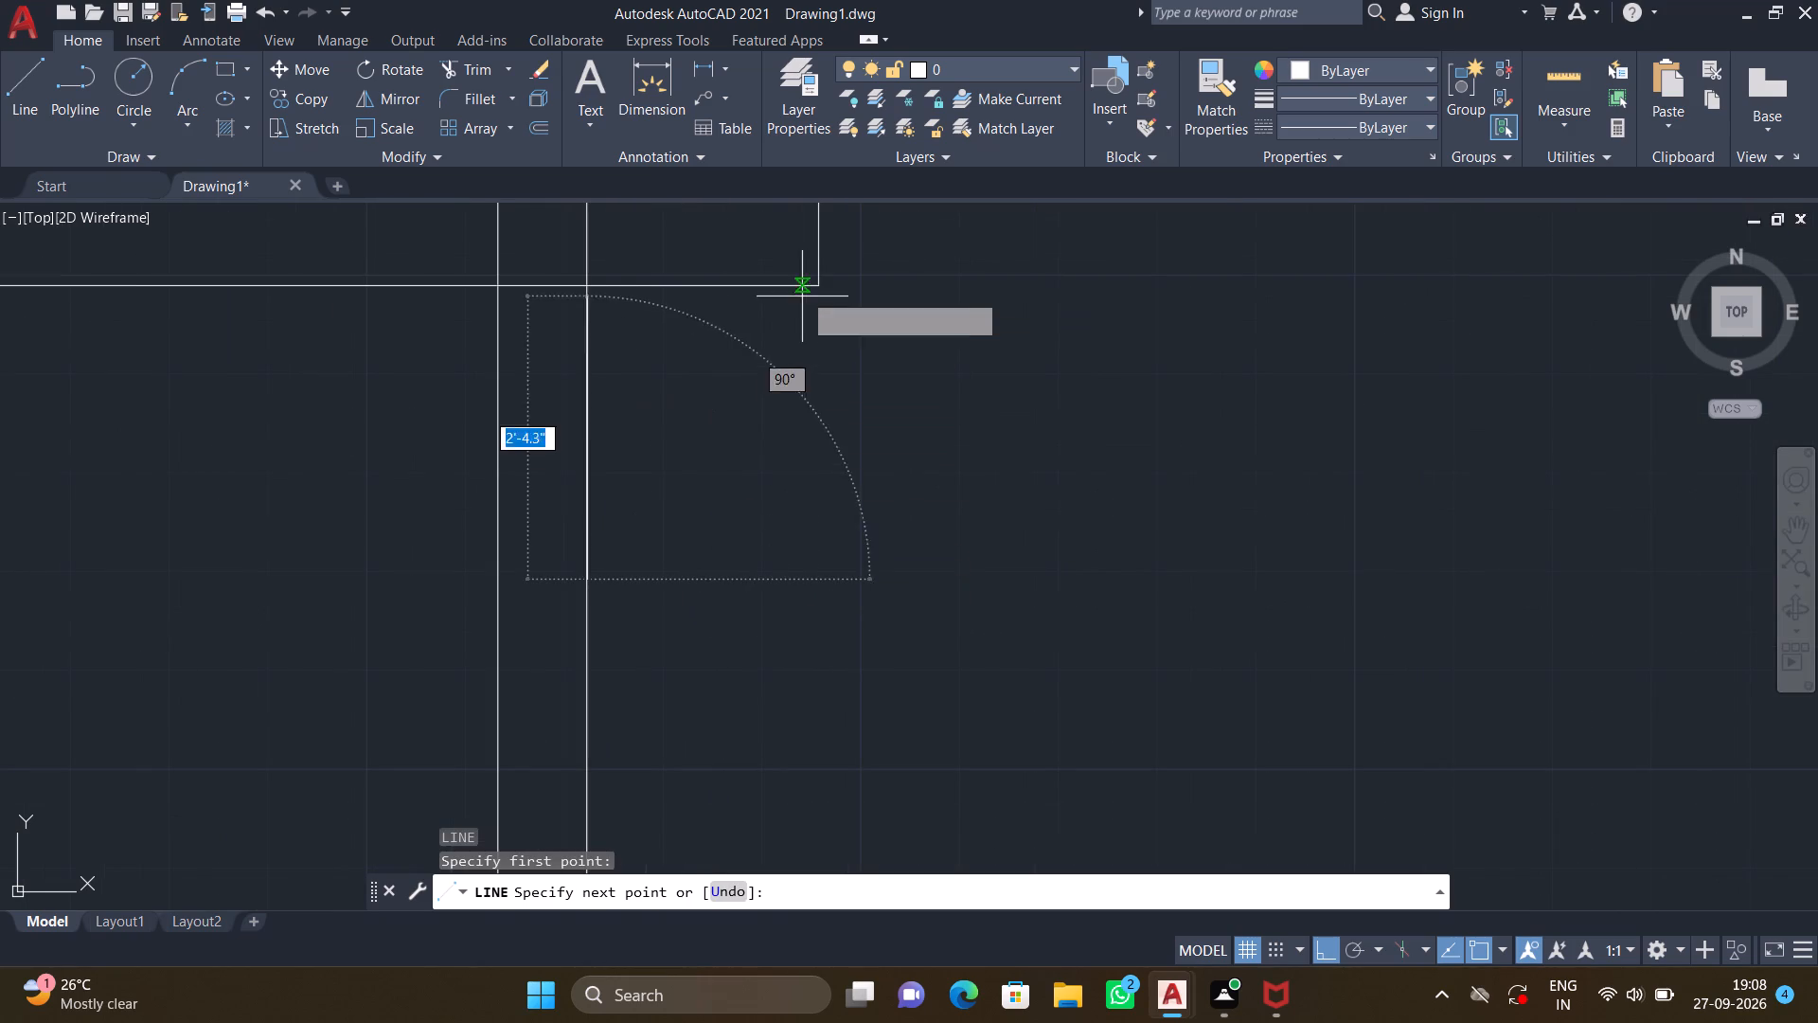
pyautogui.click(819, 578)
pyautogui.scroll(-1, 820, 621)
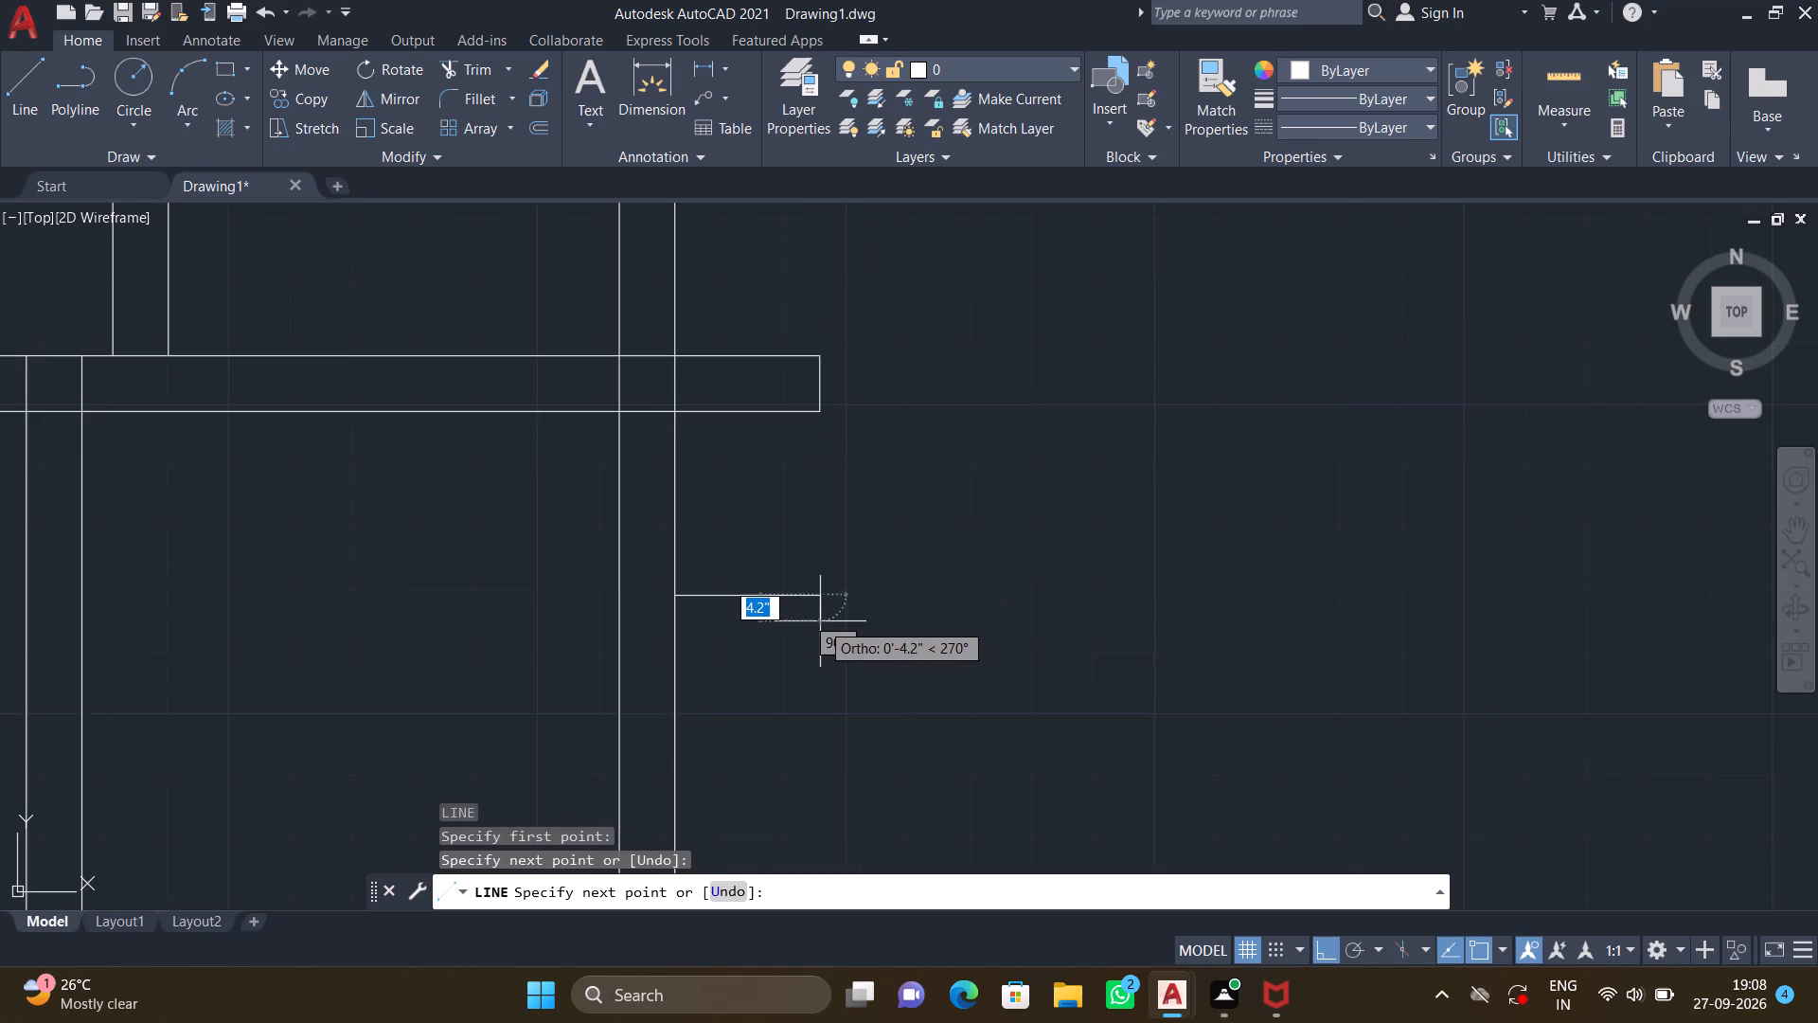
pyautogui.scroll(-2, 821, 625)
pyautogui.scroll(2, 822, 650)
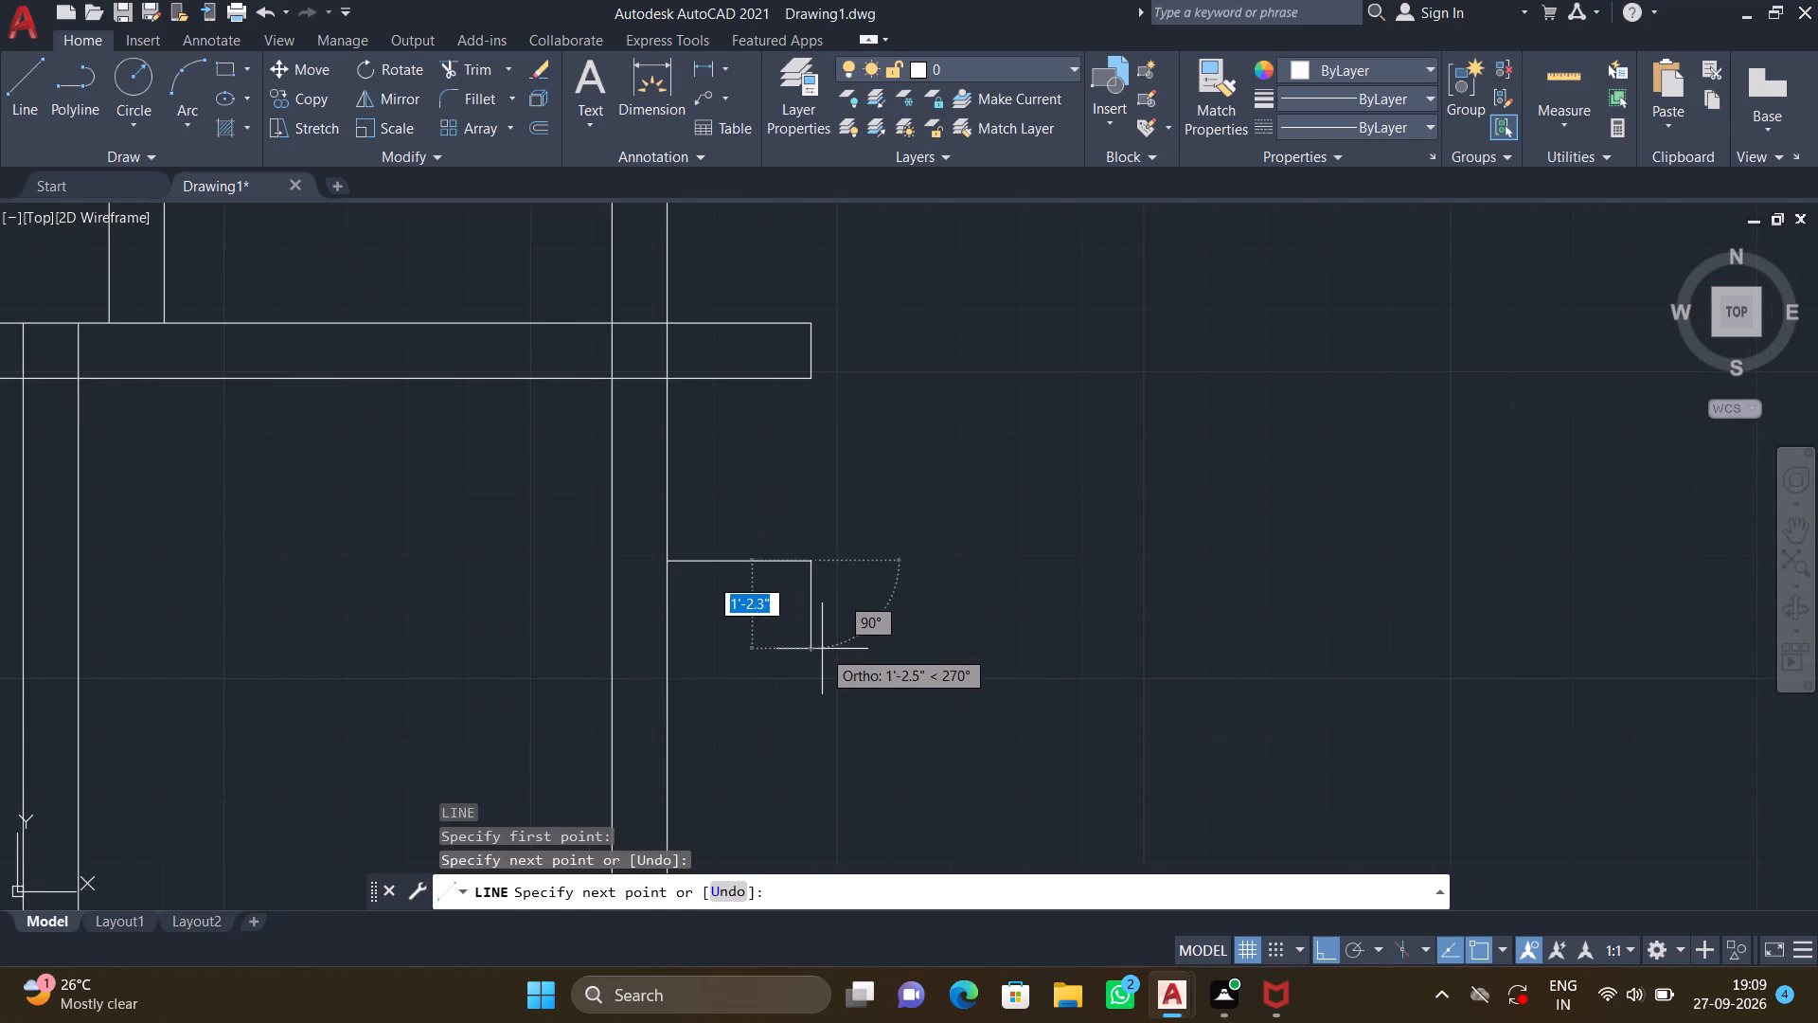
pyautogui.scroll(2, 811, 612)
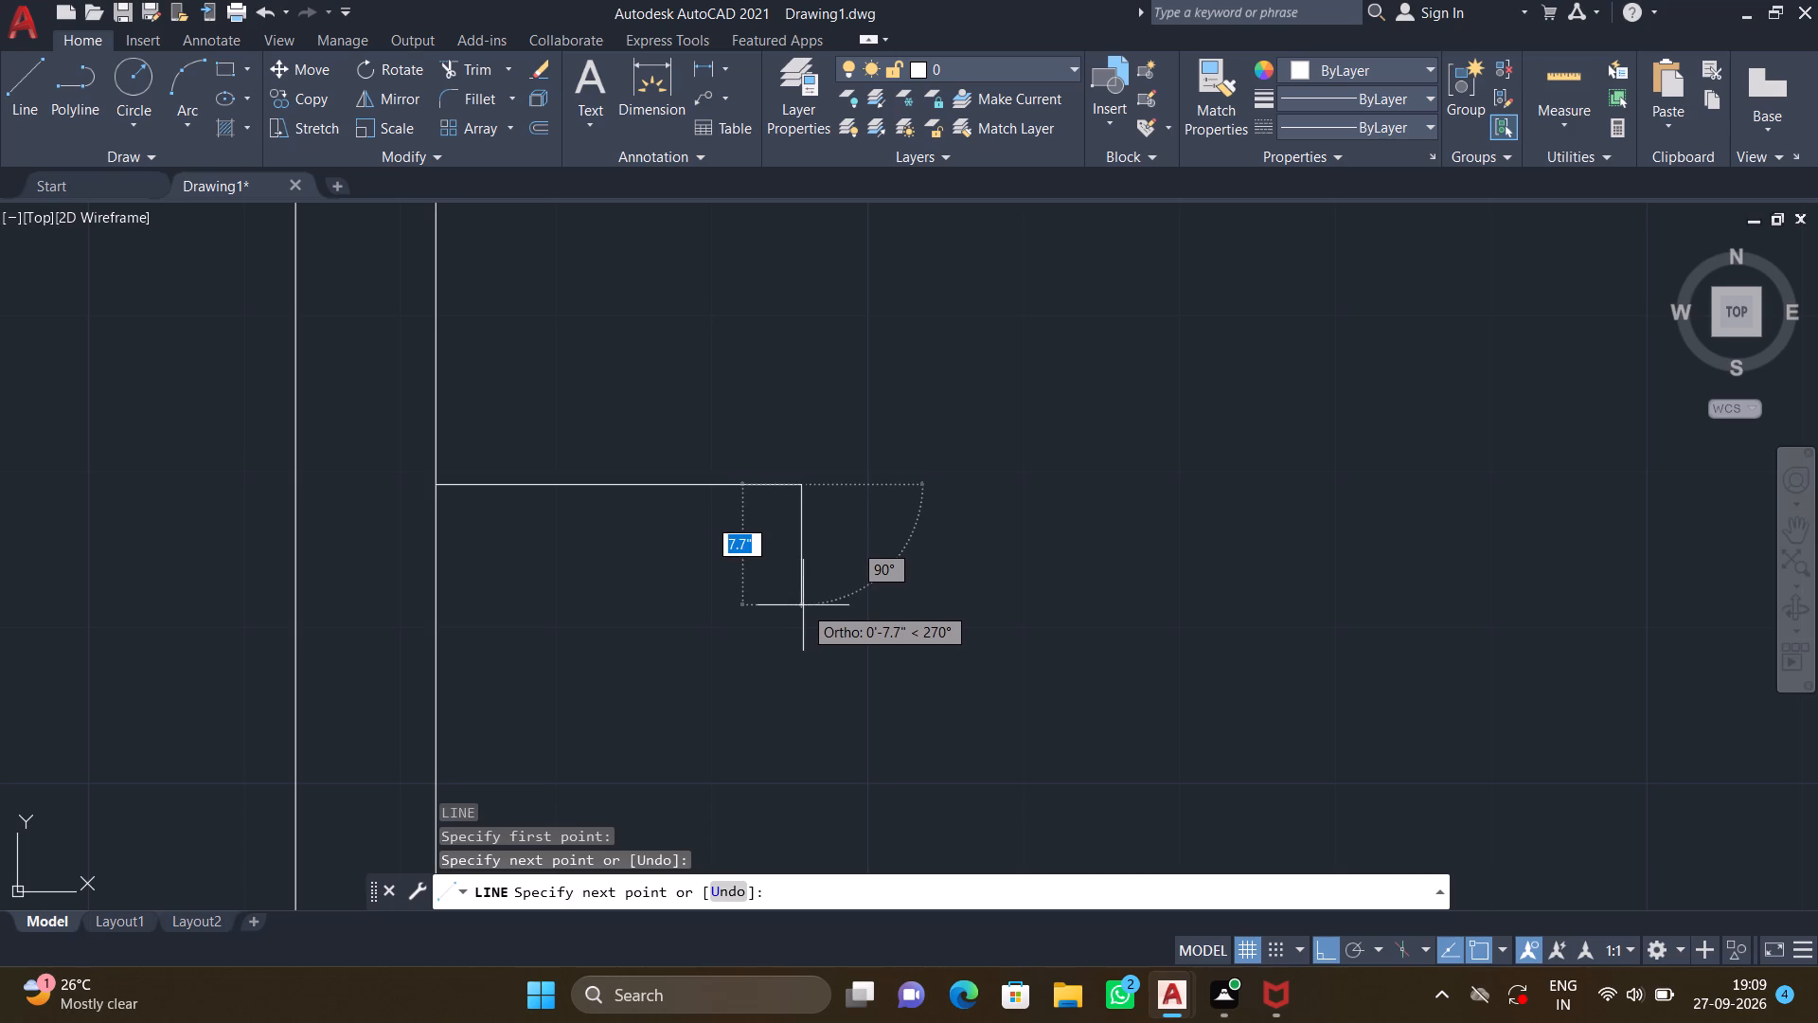
pyautogui.click(802, 602)
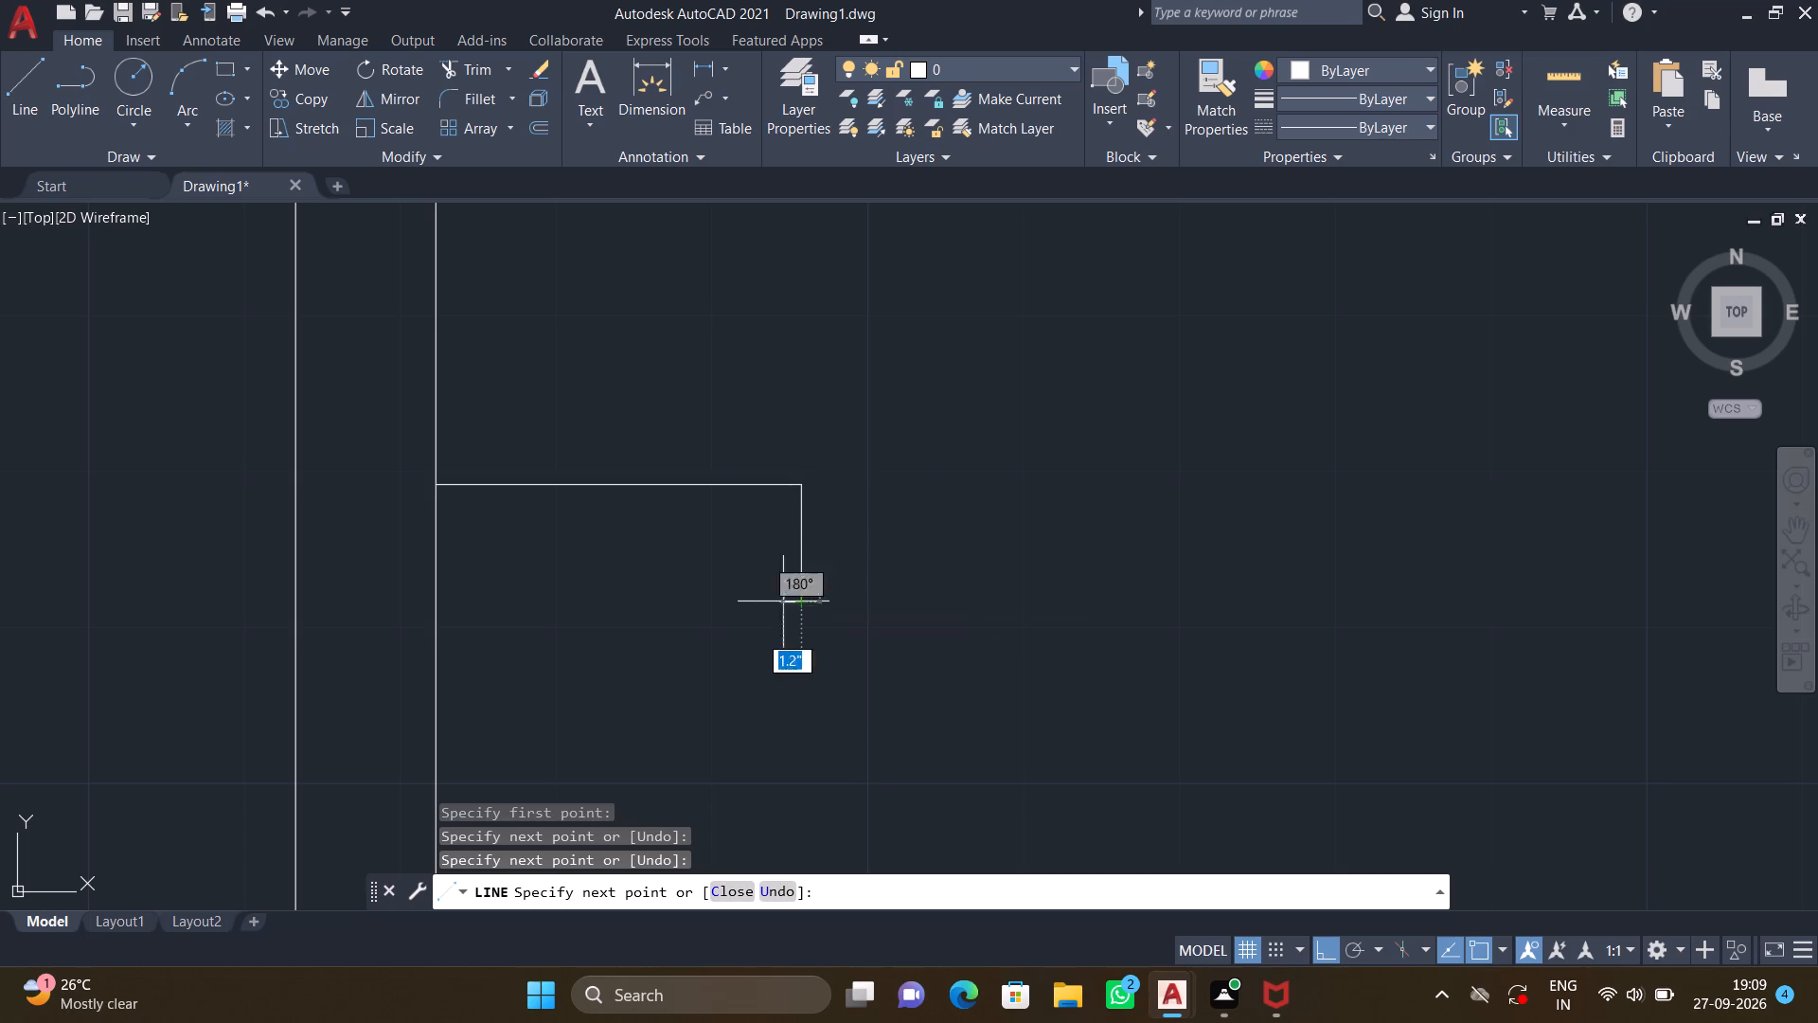
pyautogui.click(437, 602)
pyautogui.press('Return')
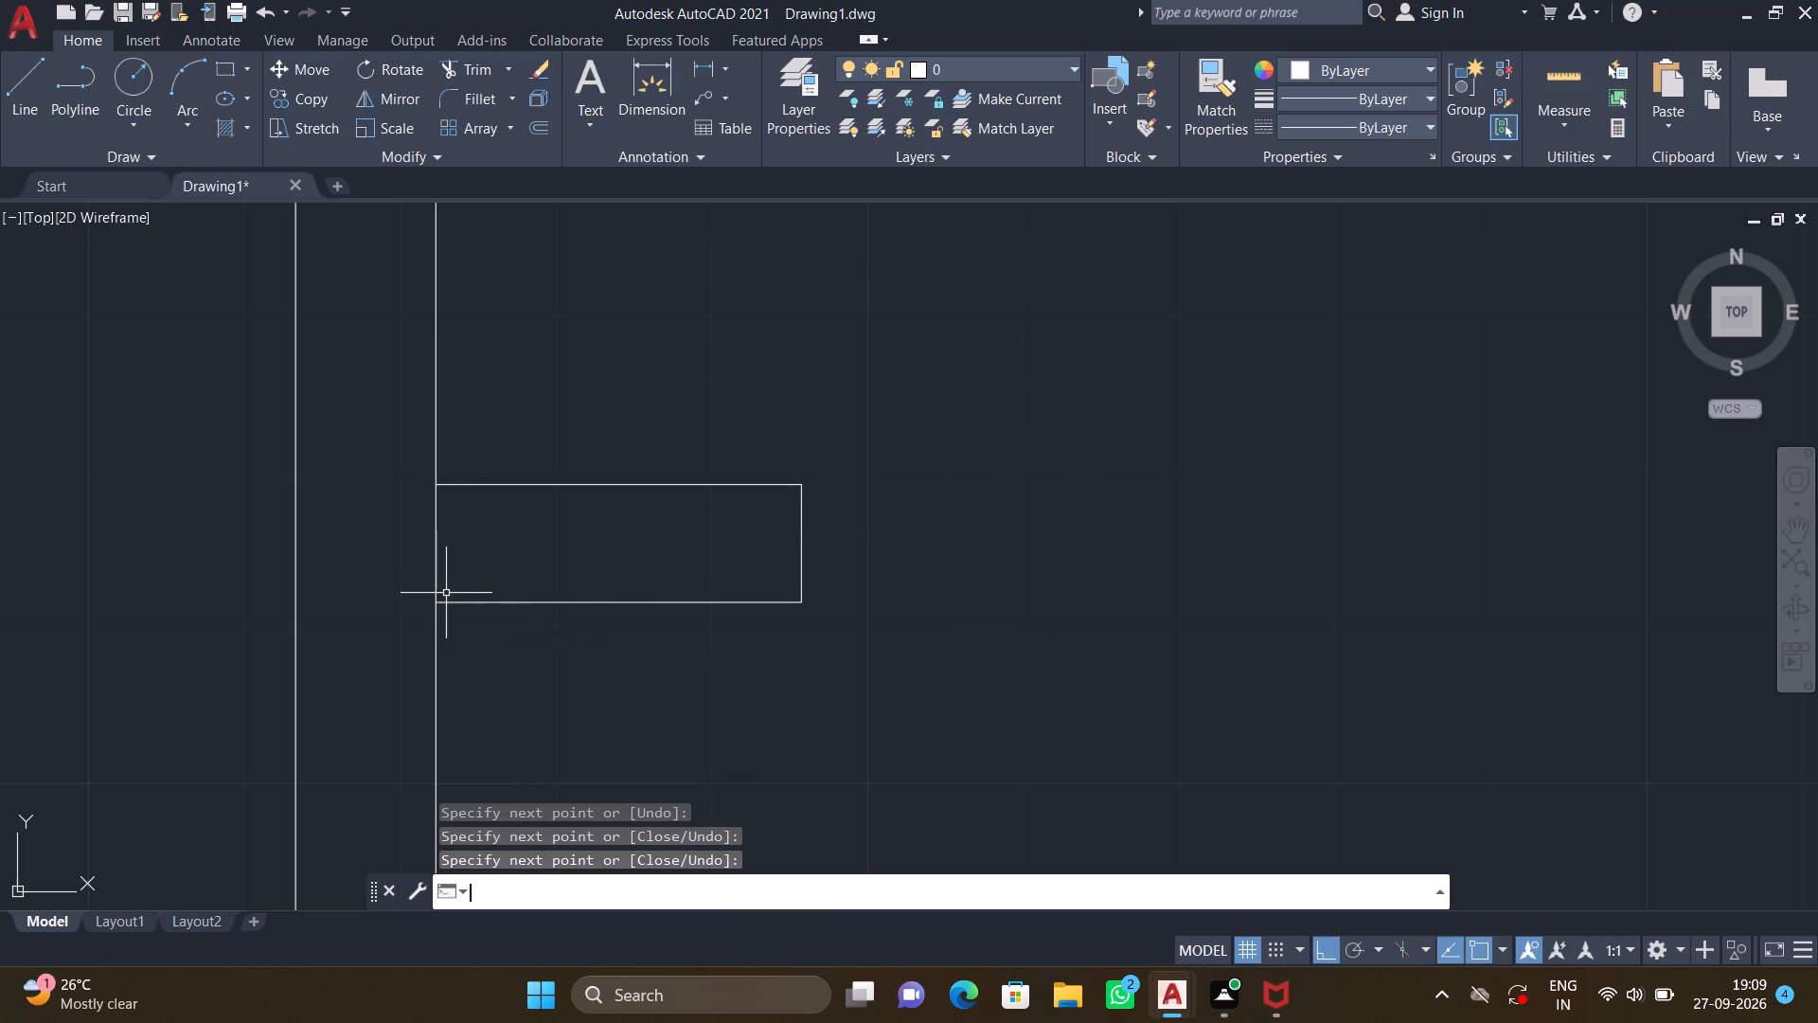
# Examine the southern stretch of the east outer wall, from the new strips down to the building's southeast corner.
pyautogui.scroll(-3, 703, 620)
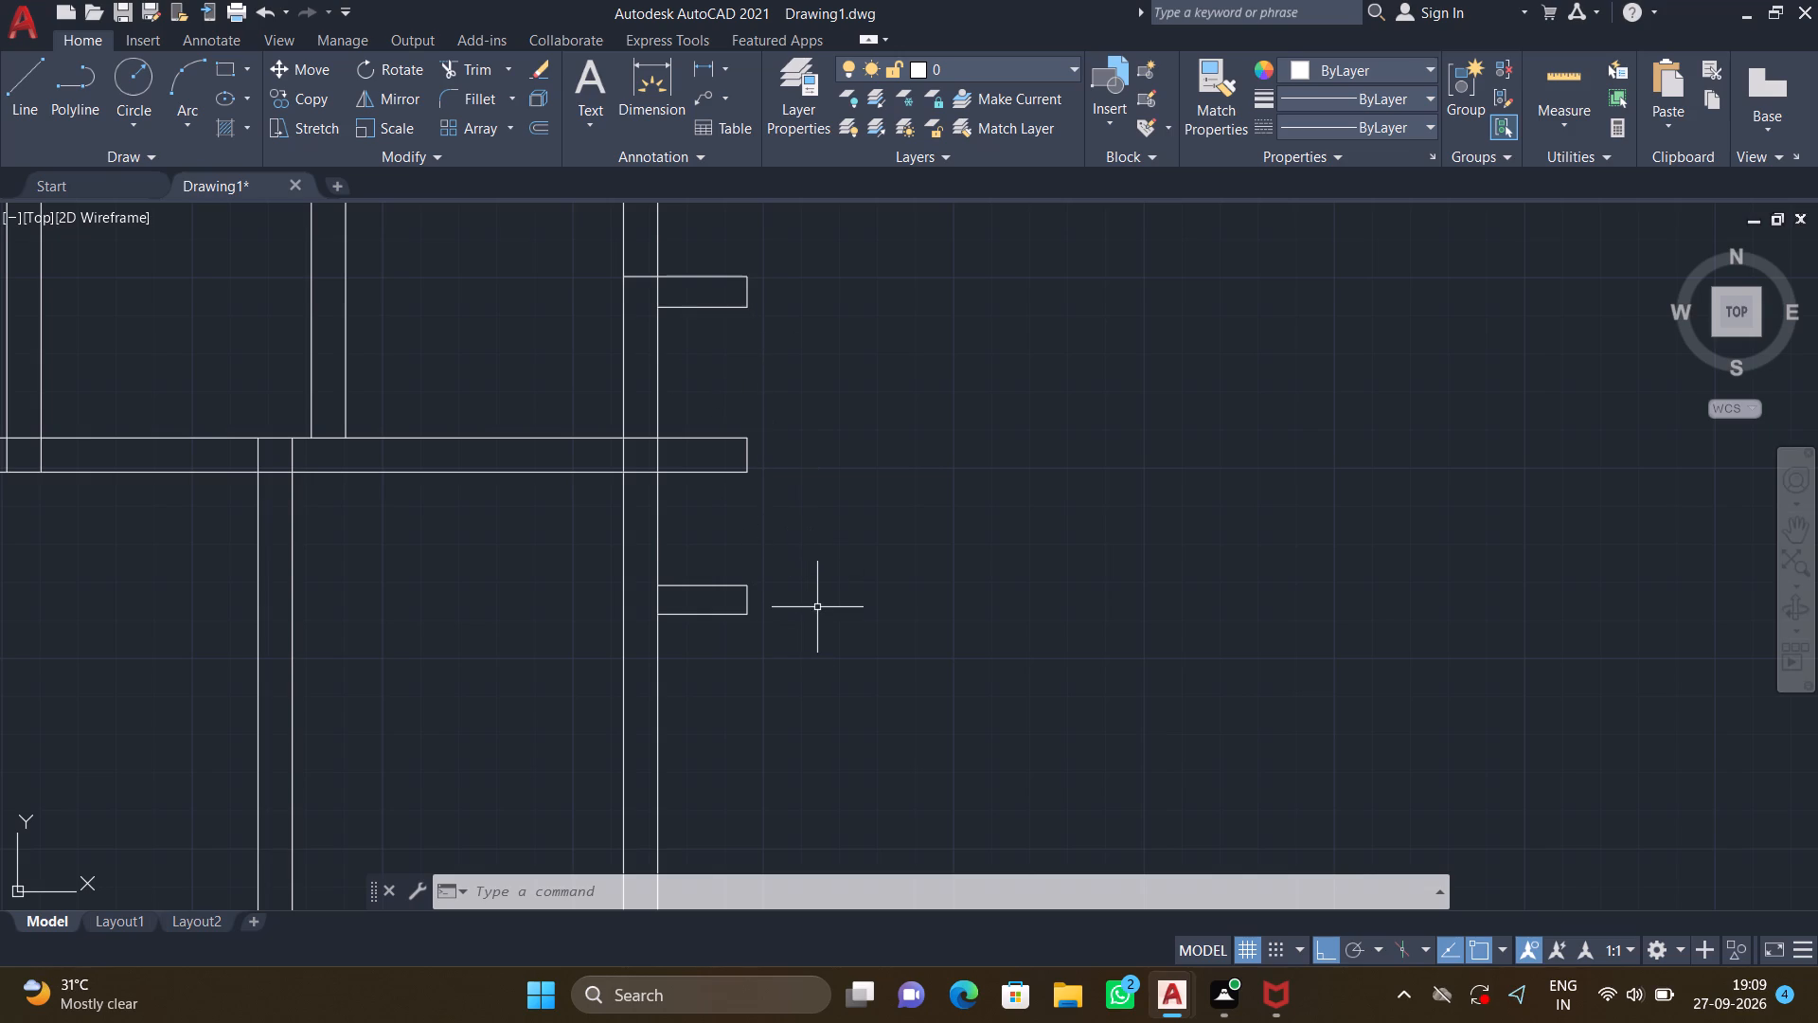
pyautogui.scroll(-2, 732, 610)
pyautogui.moveTo(739, 658); pyautogui.dragTo(755, 532, button='middle')
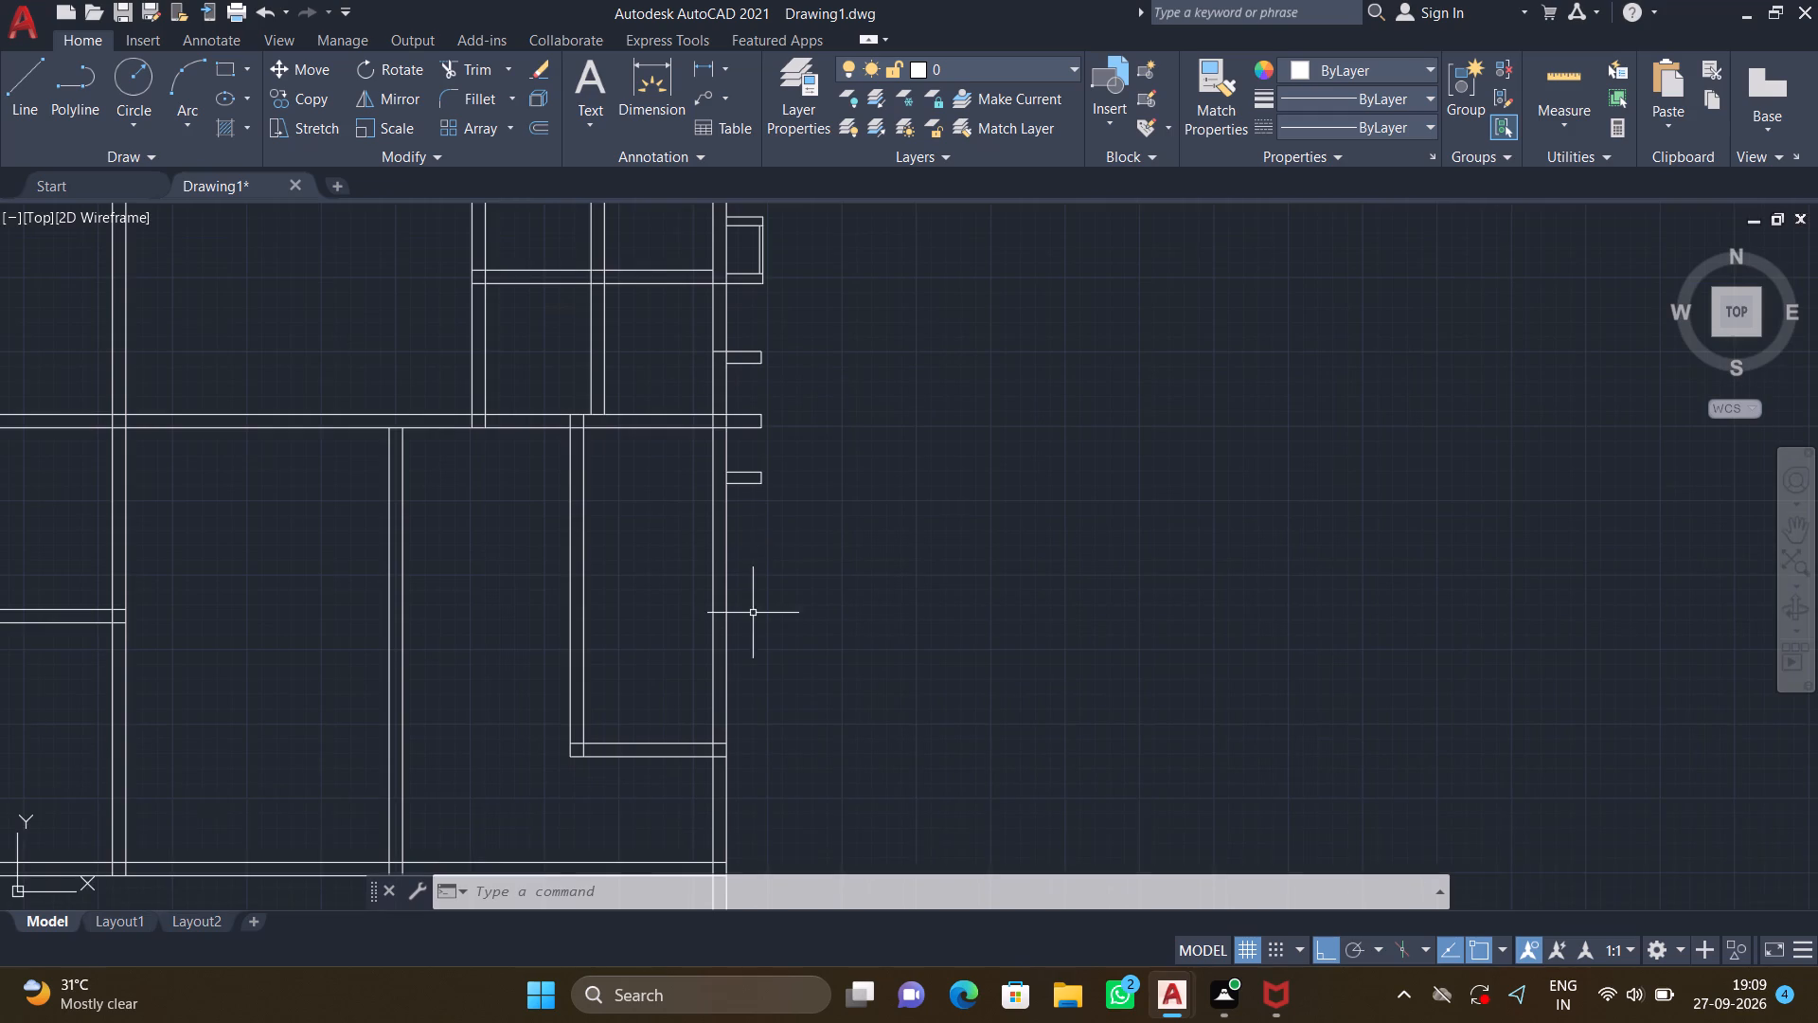
pyautogui.moveTo(754, 600); pyautogui.dragTo(762, 511, button='middle')
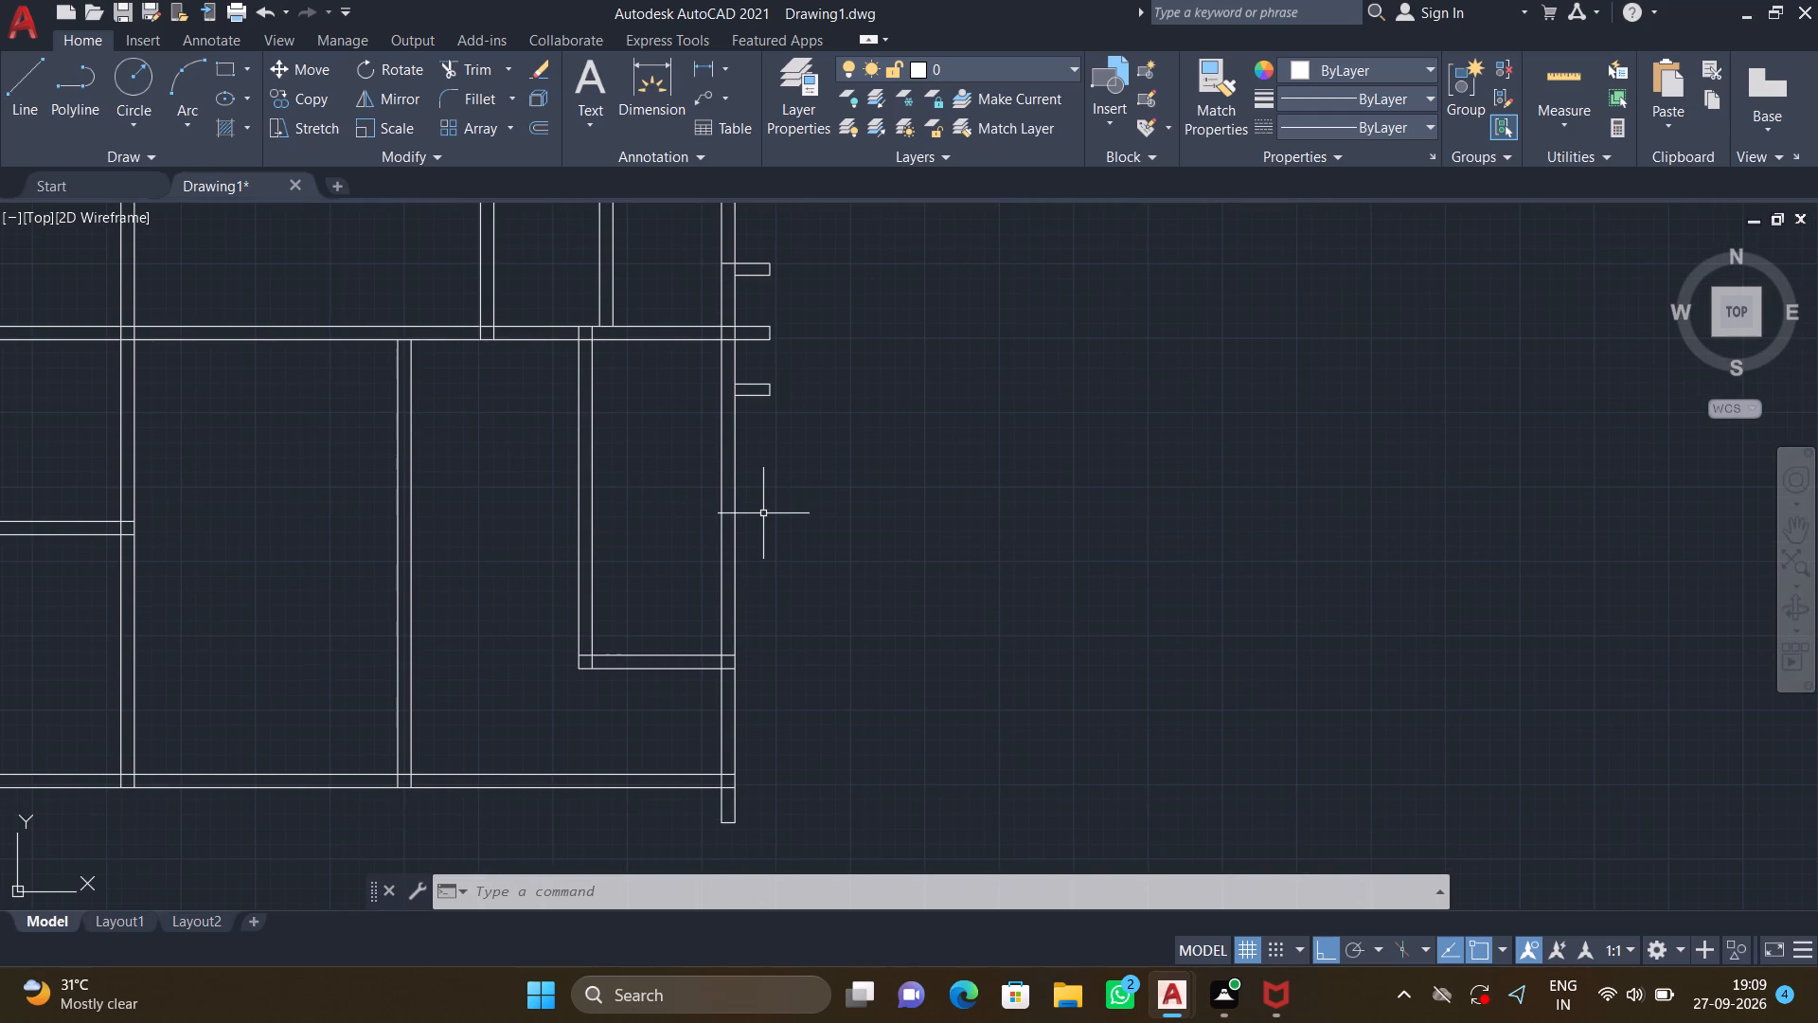
pyautogui.moveTo(762, 630); pyautogui.dragTo(770, 551, button='middle')
pyautogui.scroll(1, 753, 594)
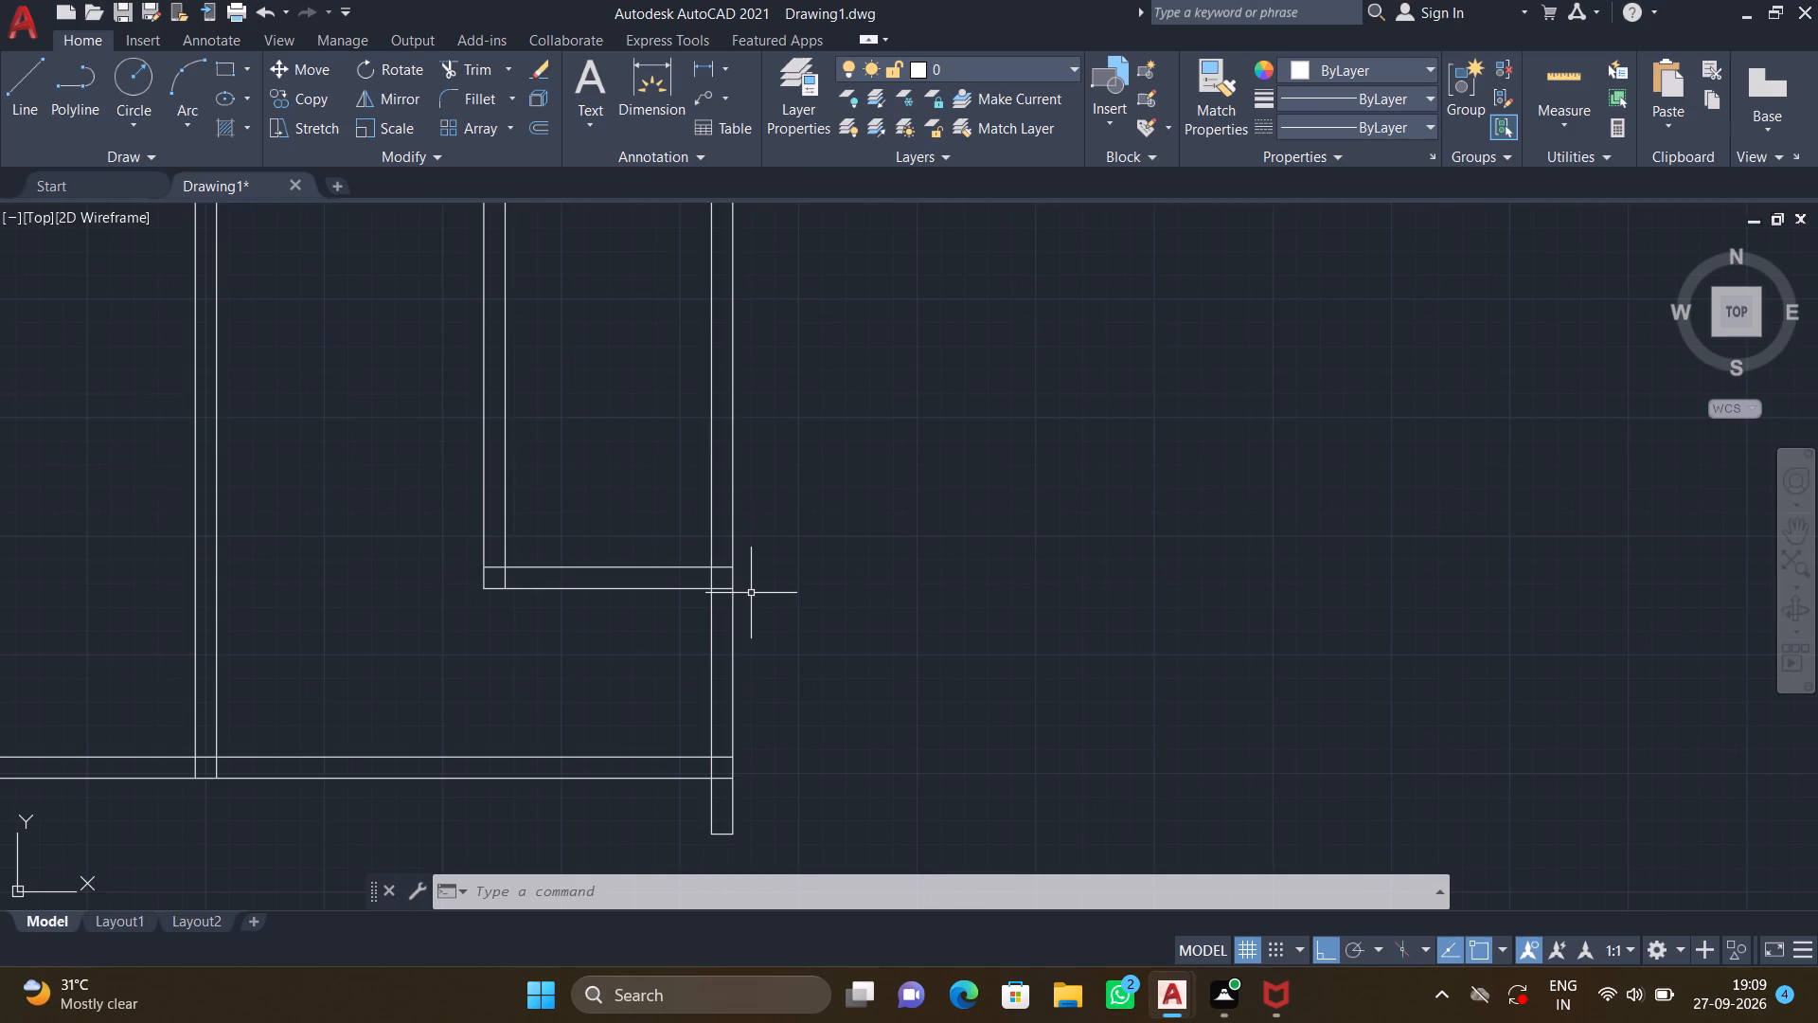
pyautogui.scroll(2, 751, 593)
pyautogui.scroll(-2, 704, 577)
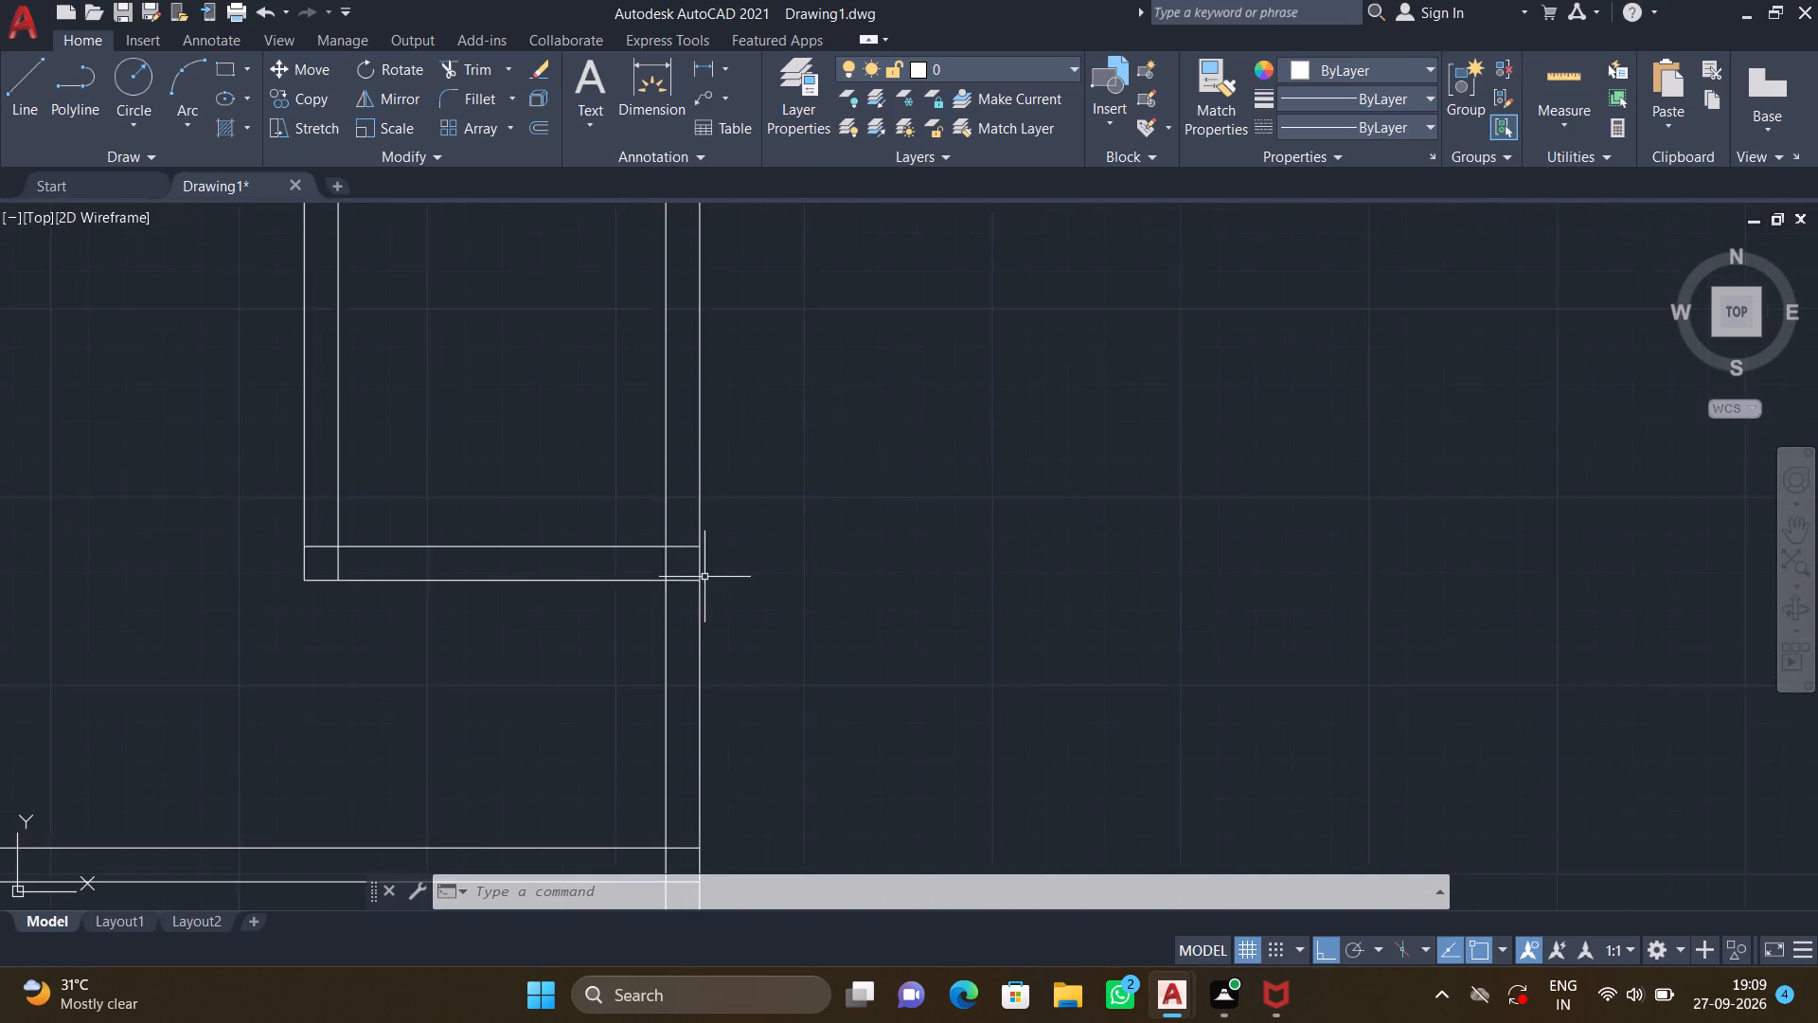
pyautogui.middleClick(753, 511)
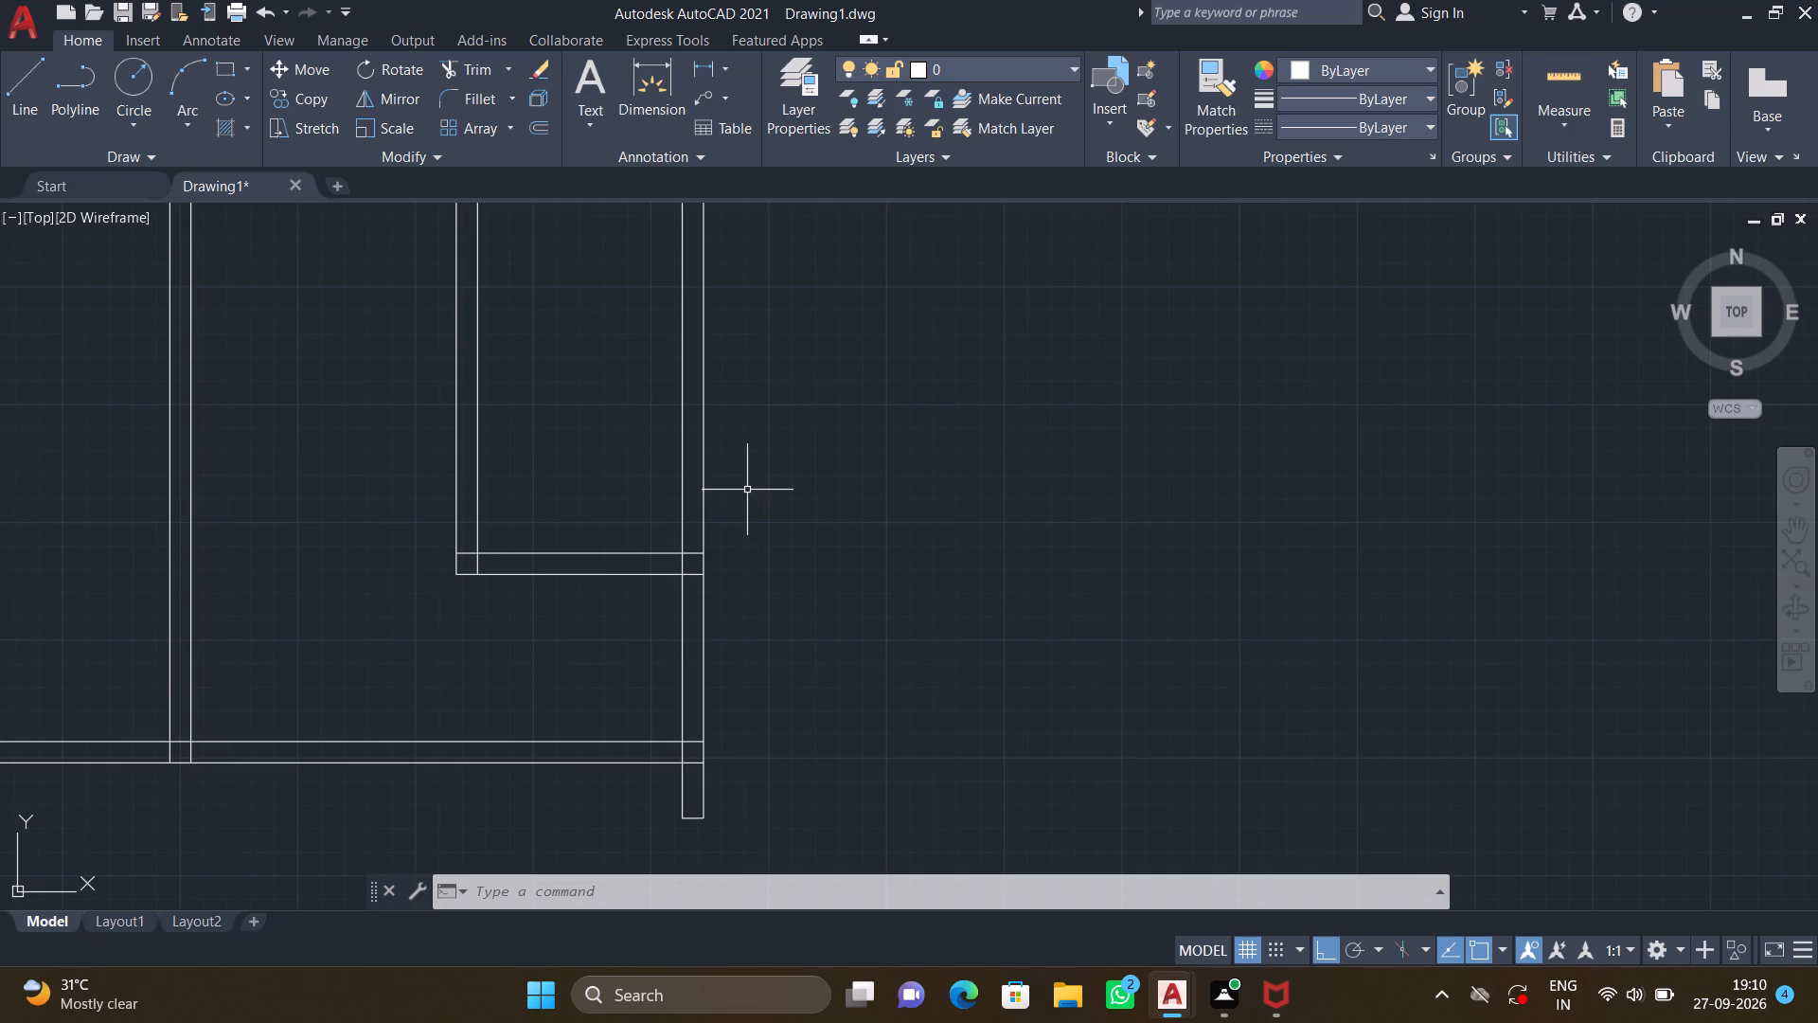
pyautogui.scroll(-2, 644, 422)
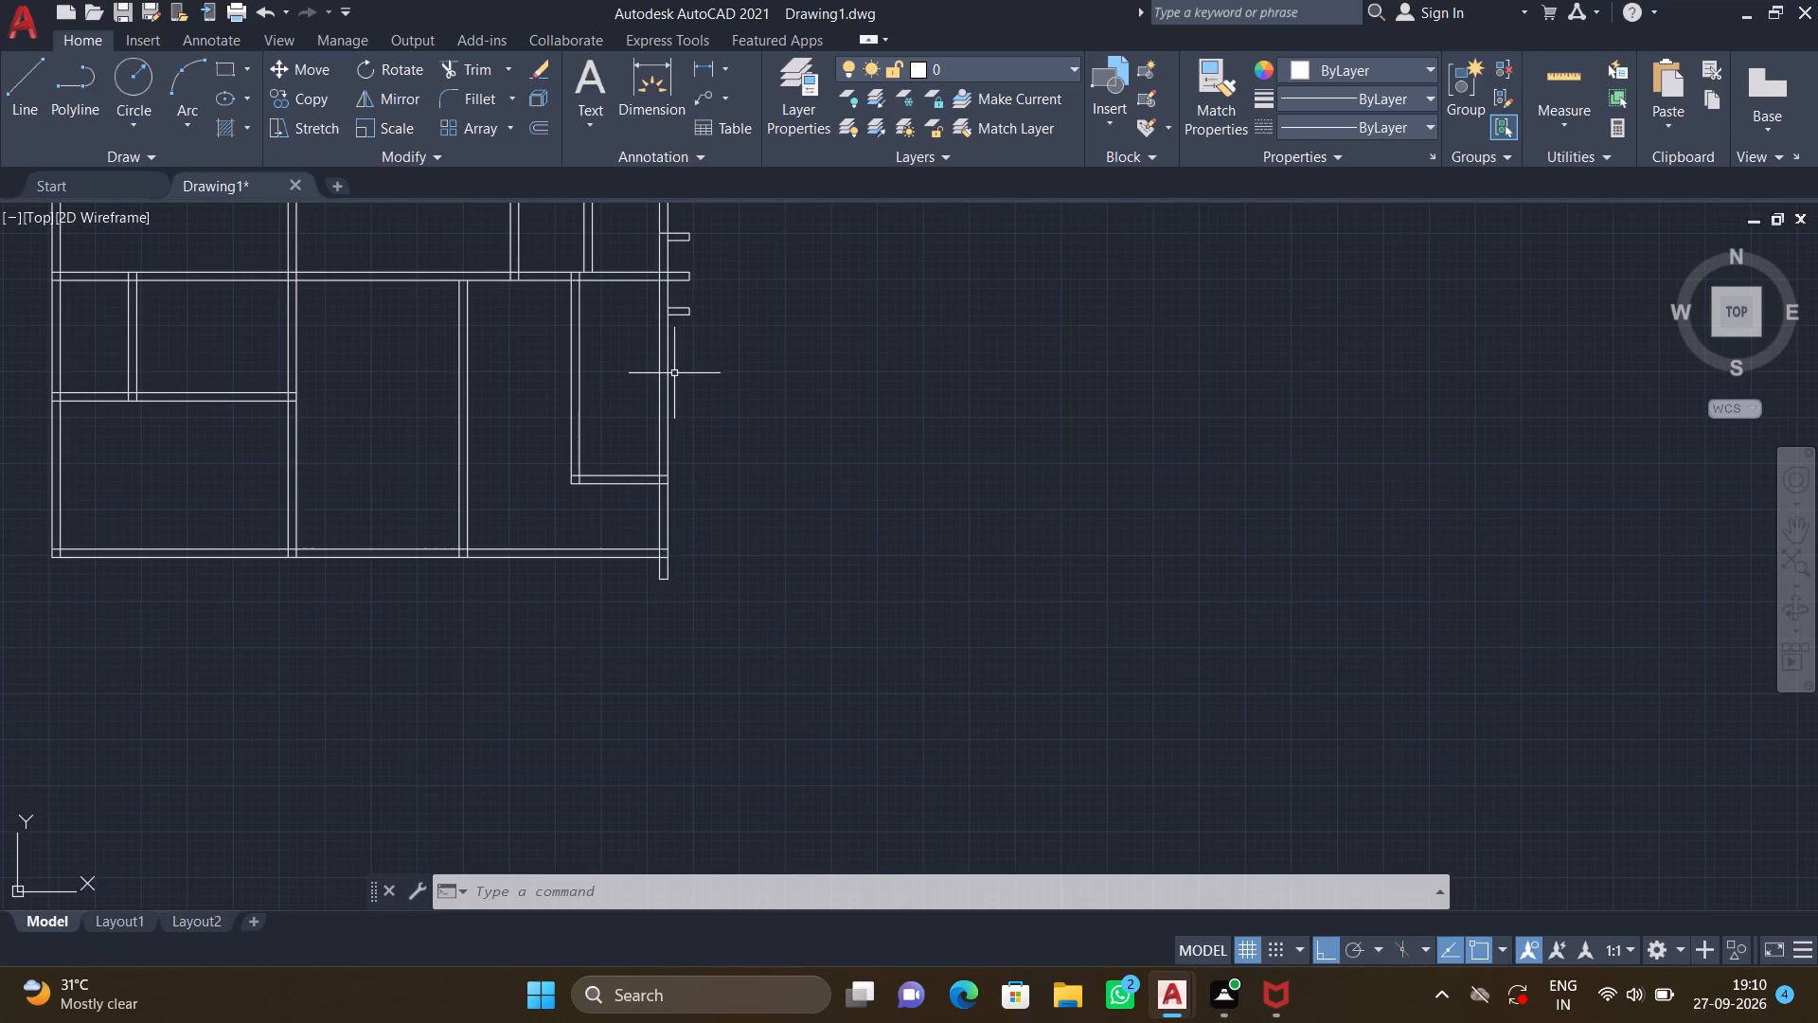
# Draw a narrow strip off the east outer wall, south of the existing projections, carrying its south edge about 1'-10.8" to the inner face.
pyautogui.scroll(2, 672, 374)
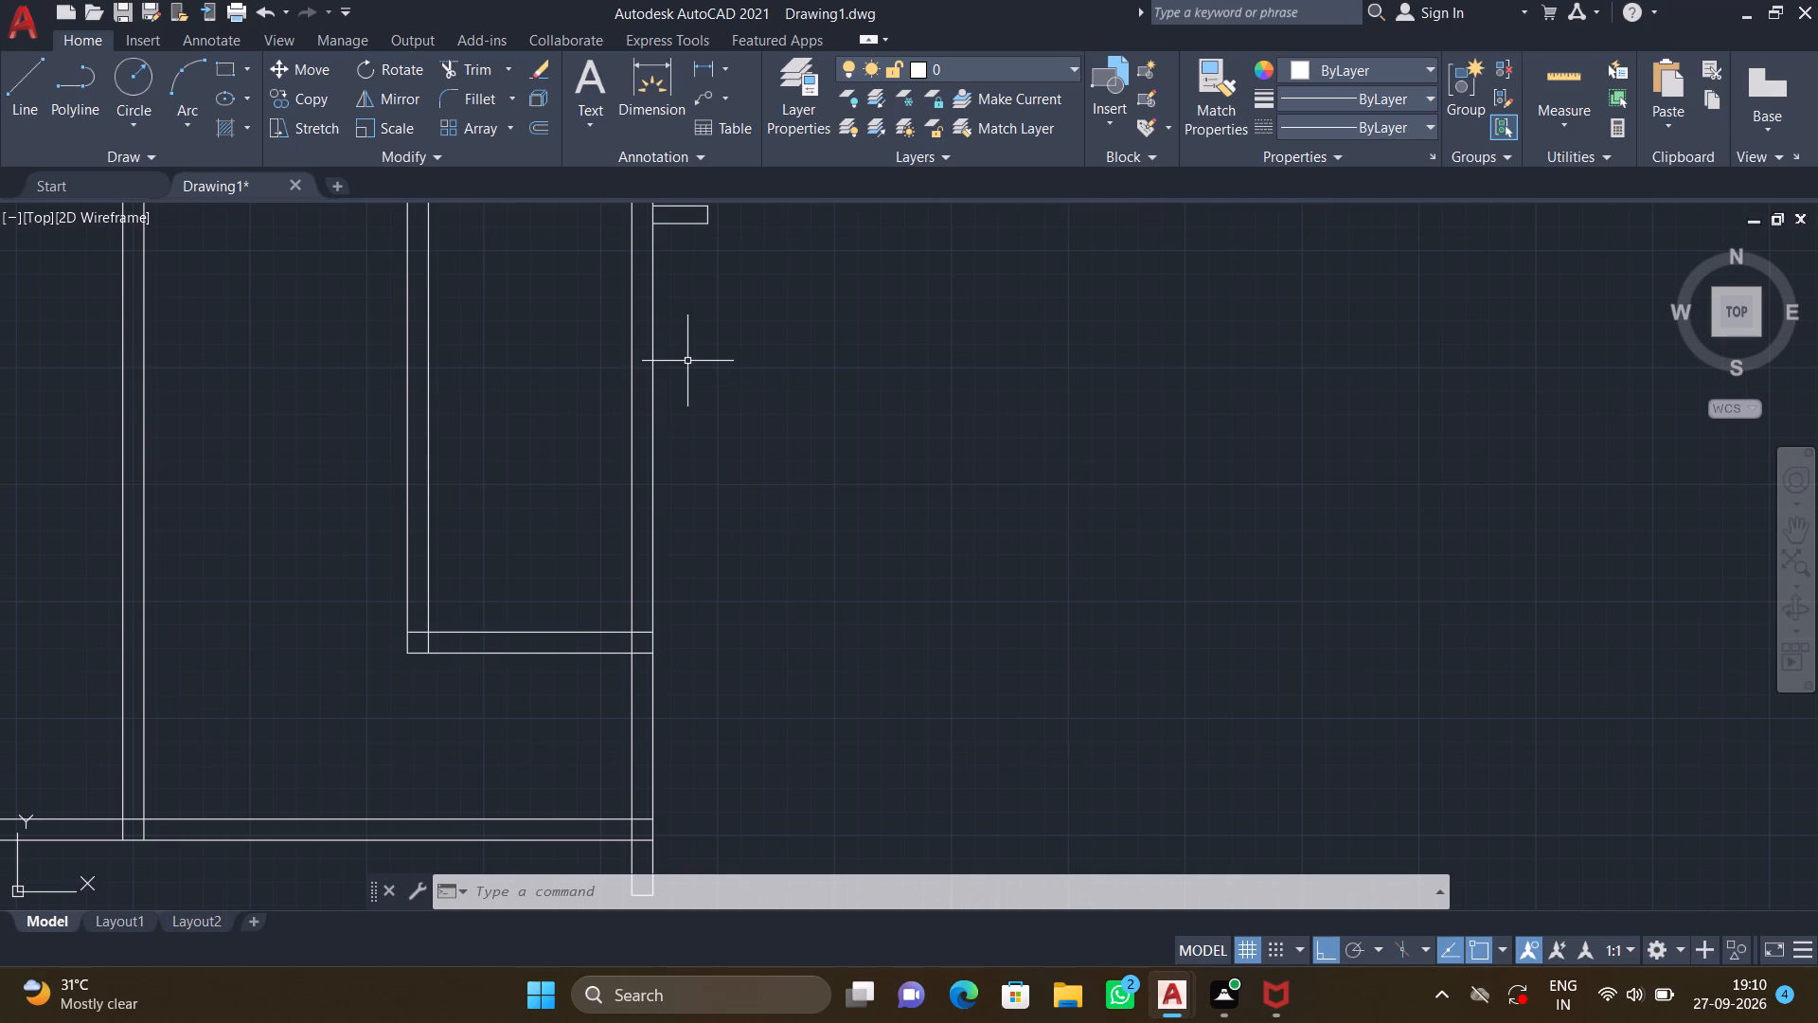
pyautogui.press('l')
pyautogui.press('Return')
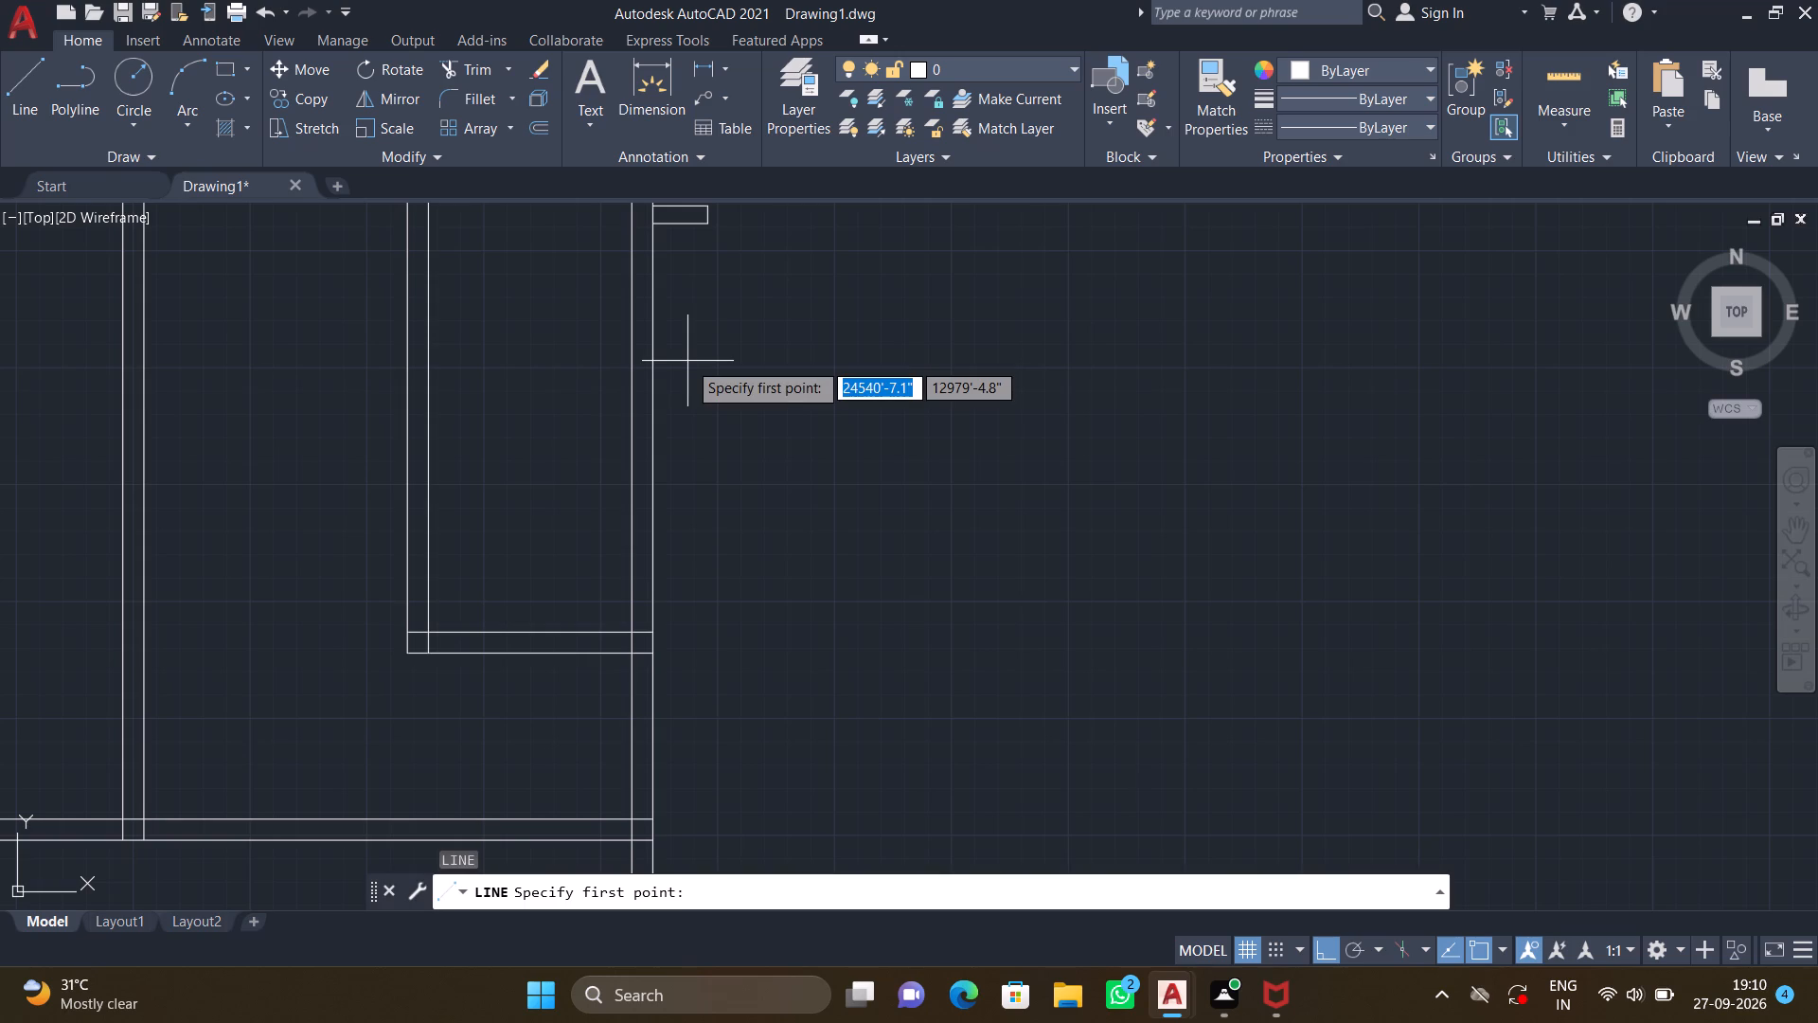
pyautogui.scroll(-2, 687, 361)
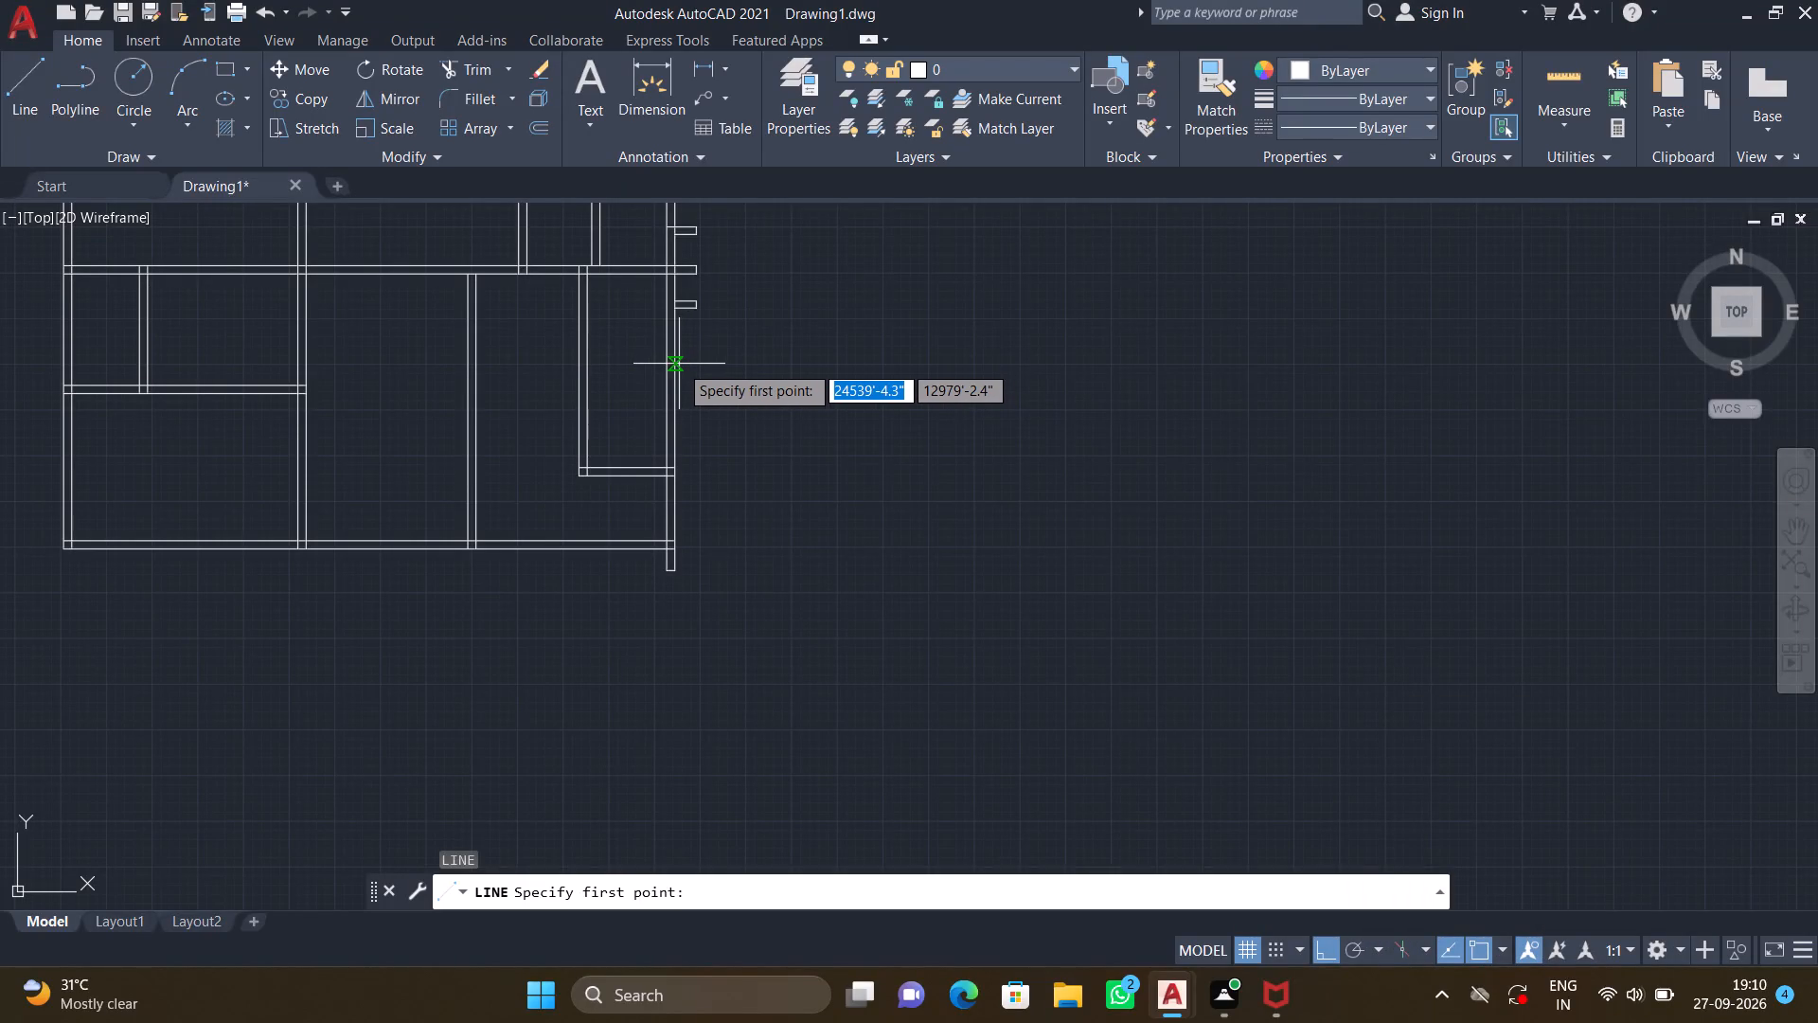
pyautogui.scroll(-1, 703, 384)
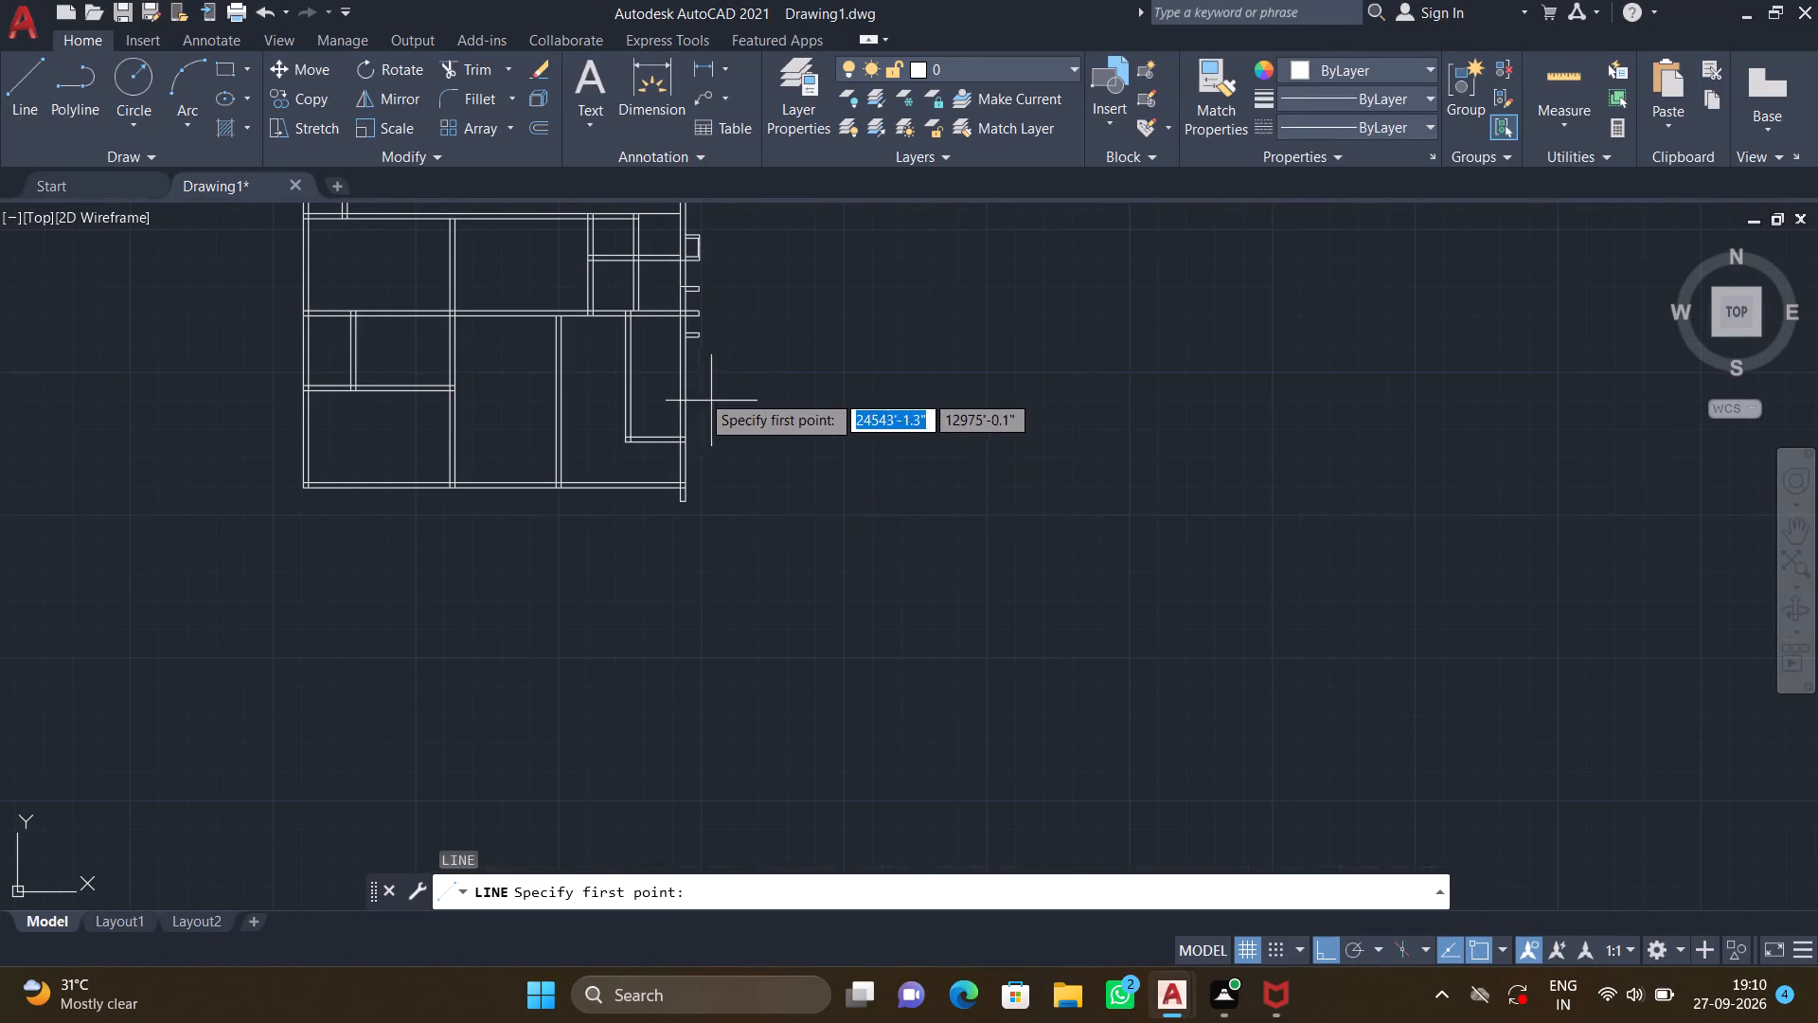
pyautogui.scroll(2, 695, 384)
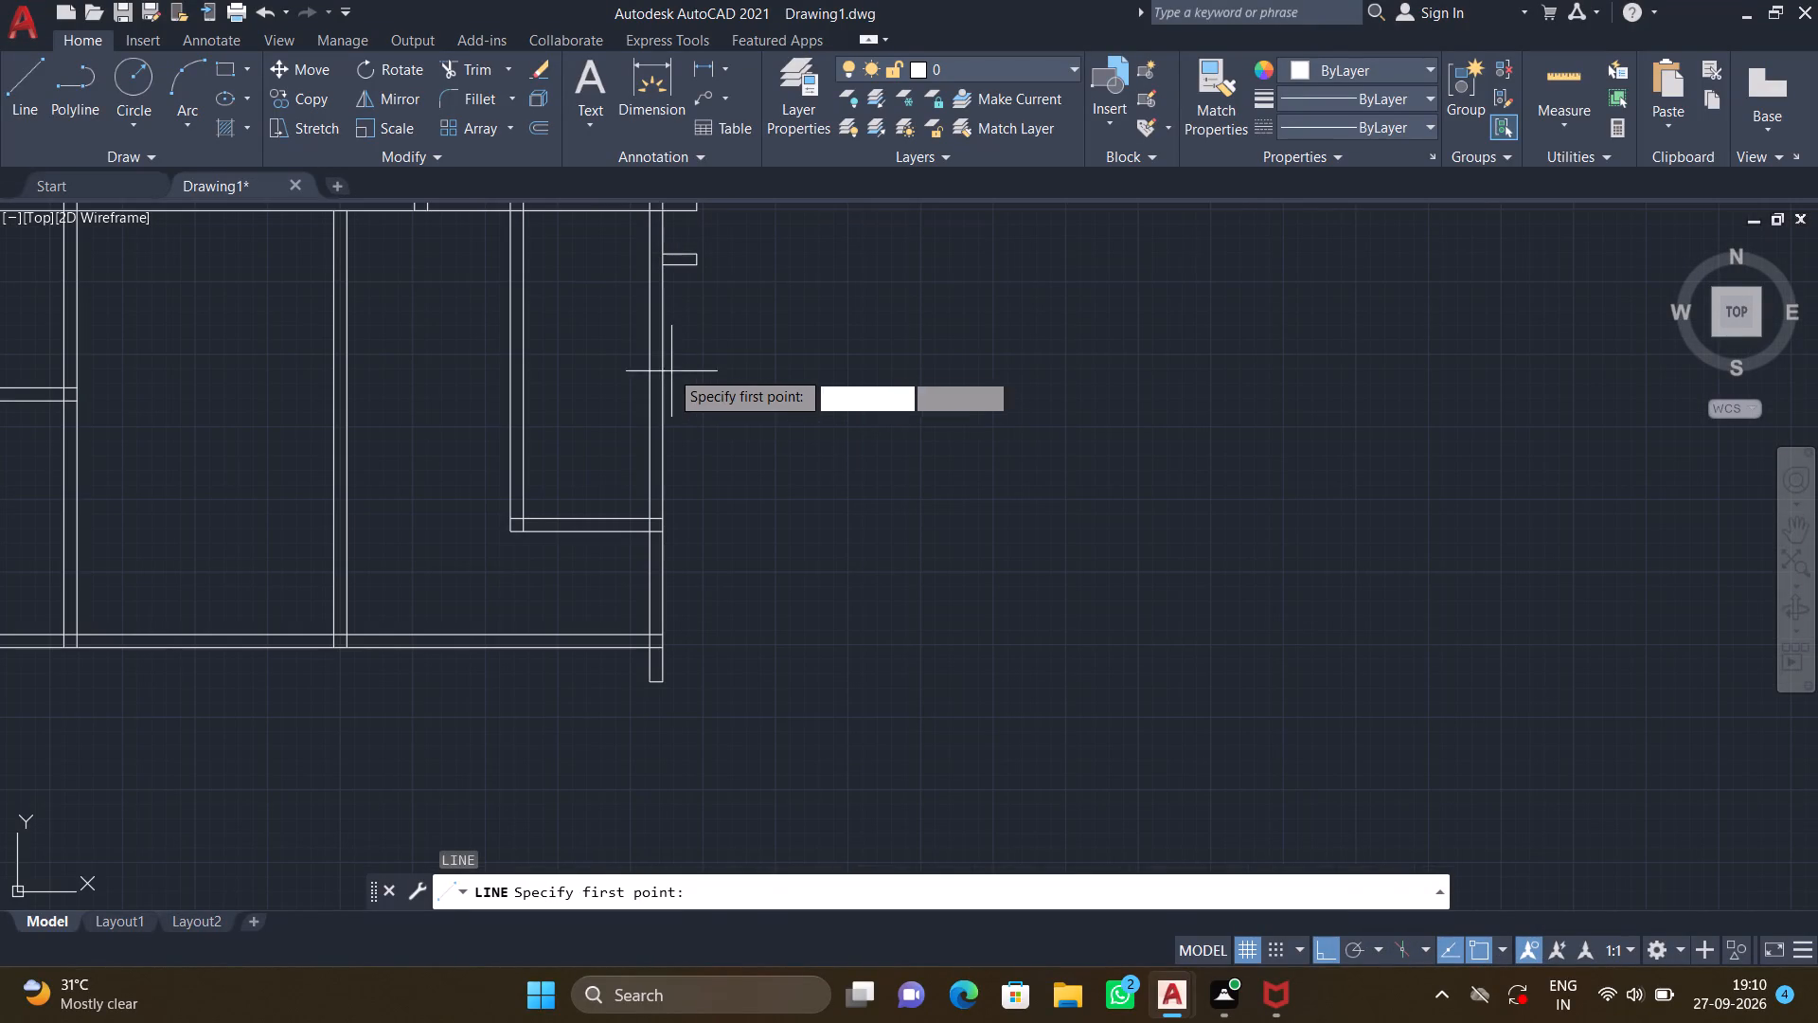
pyautogui.scroll(3, 651, 338)
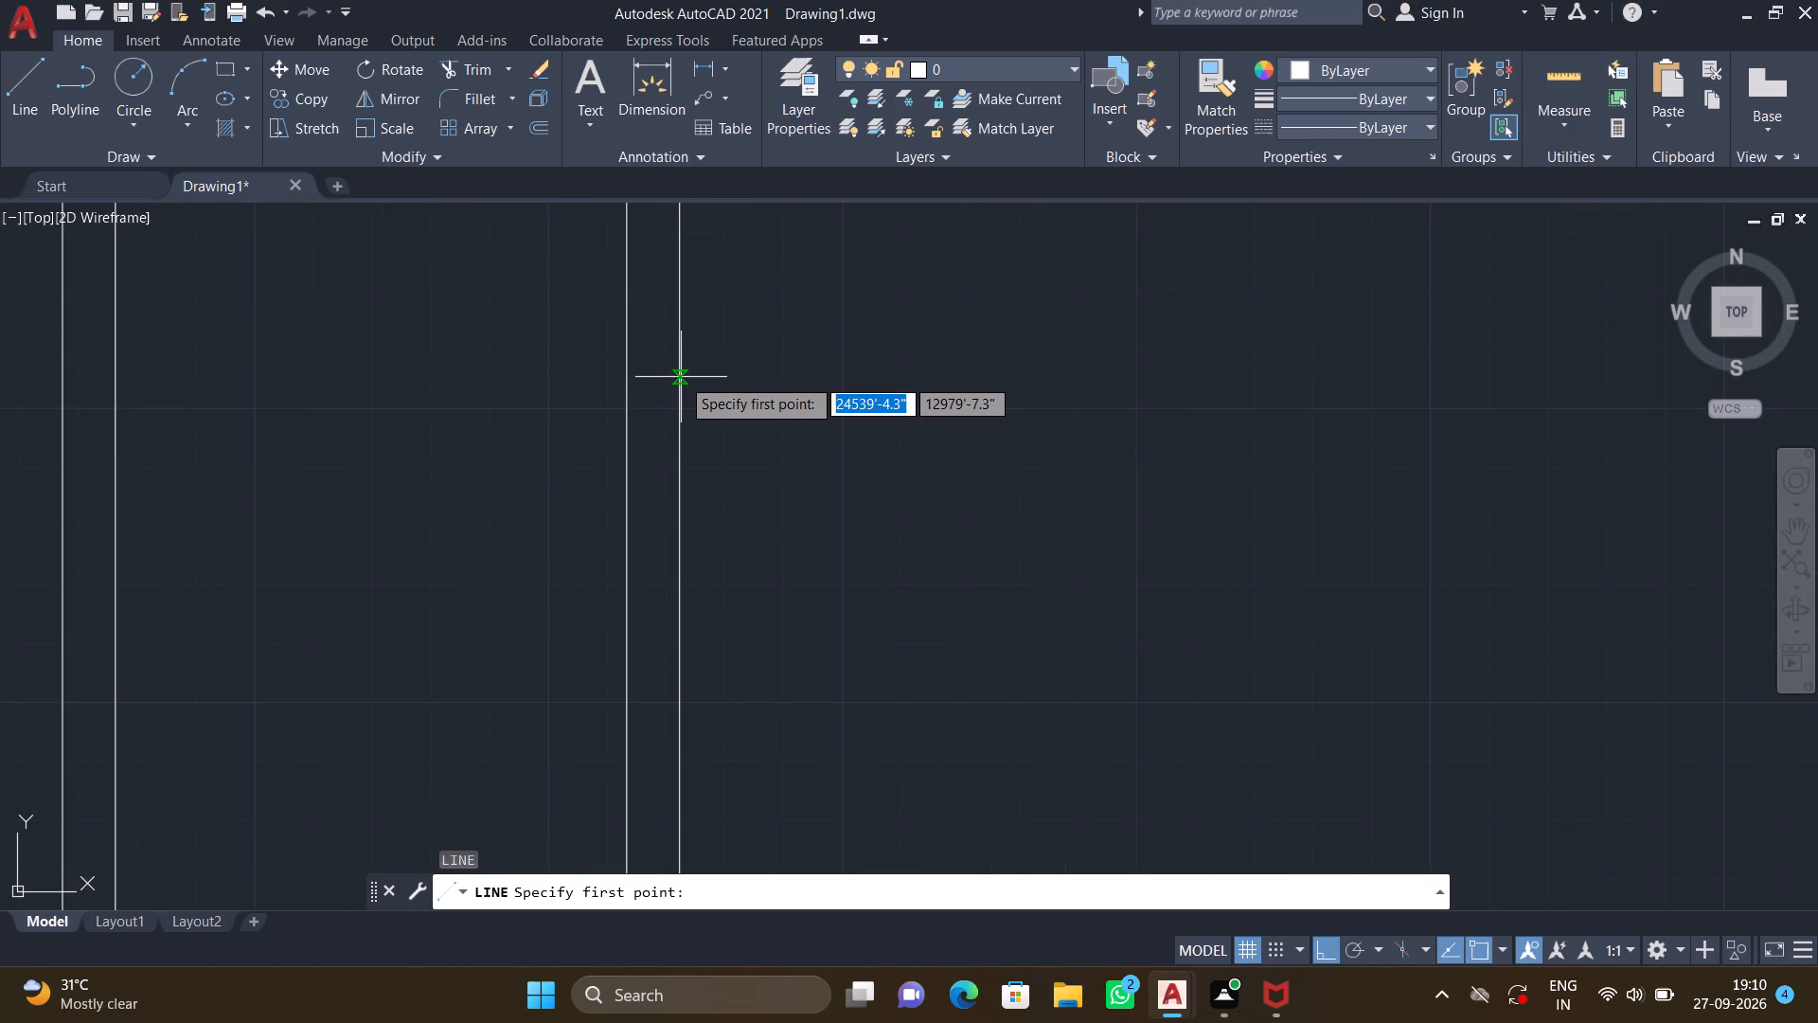
pyautogui.click(683, 376)
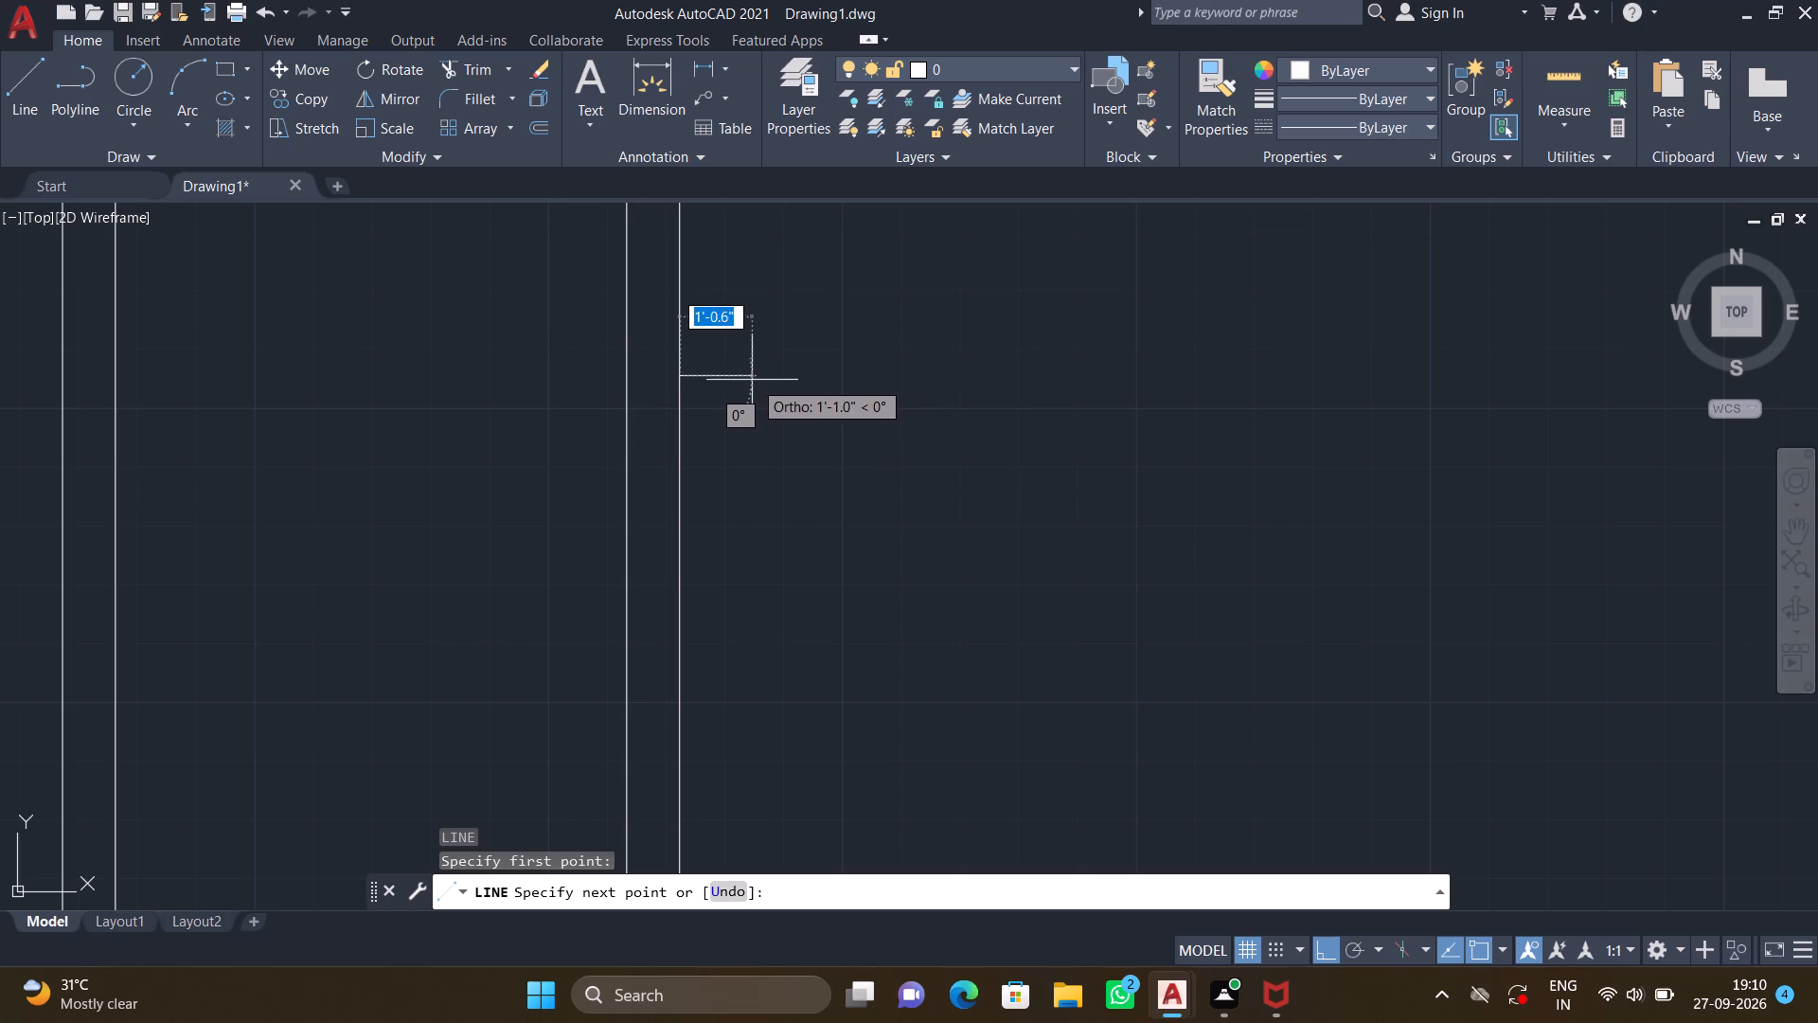
pyautogui.scroll(3, 765, 371)
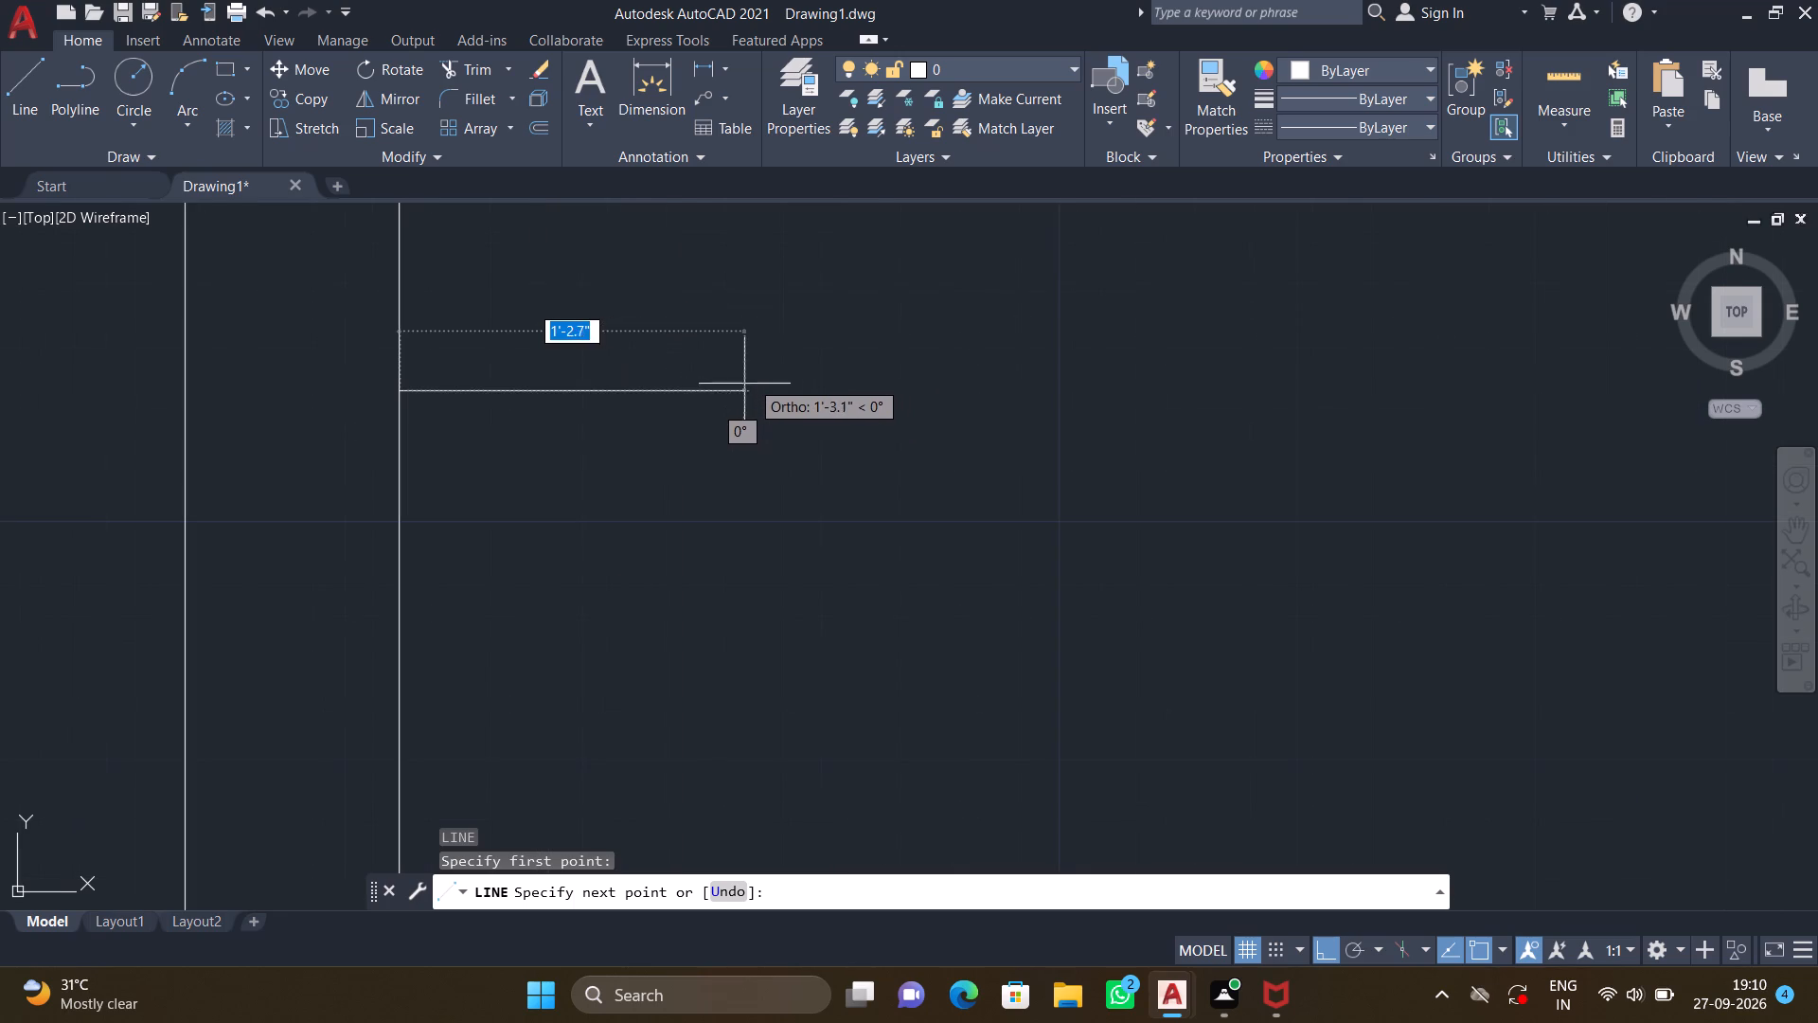
pyautogui.click(728, 389)
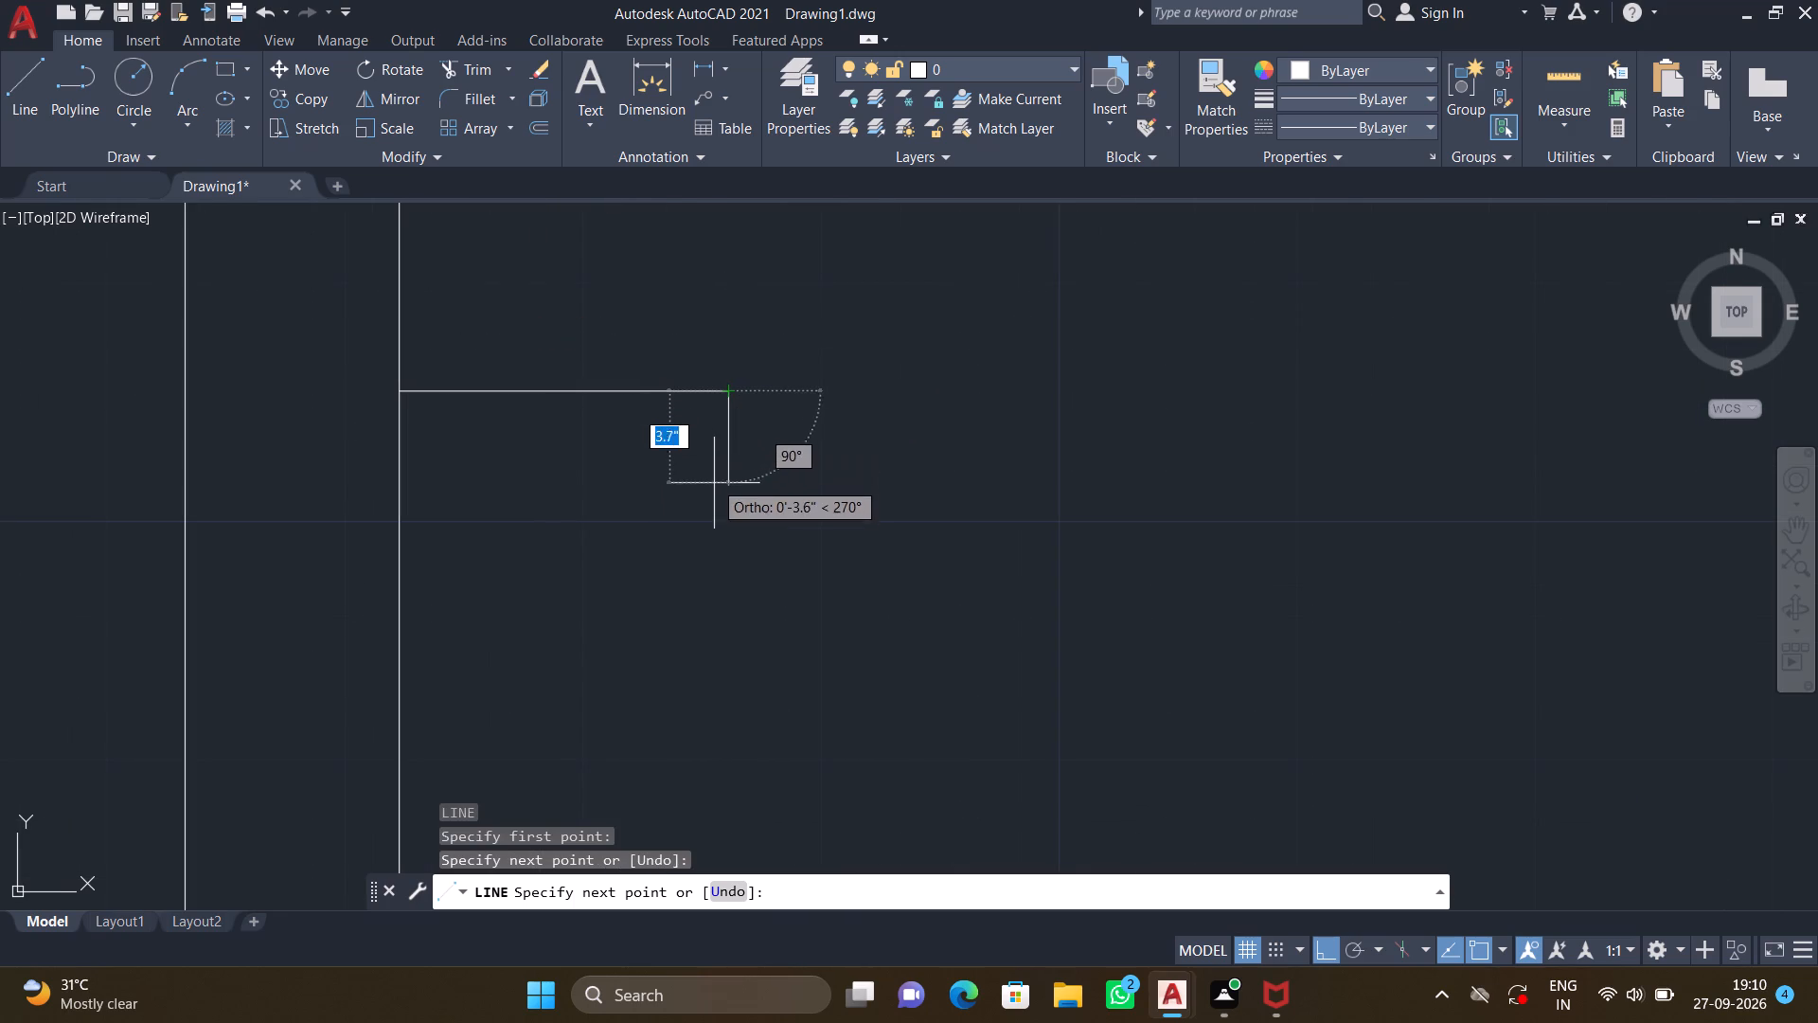
pyautogui.click(726, 508)
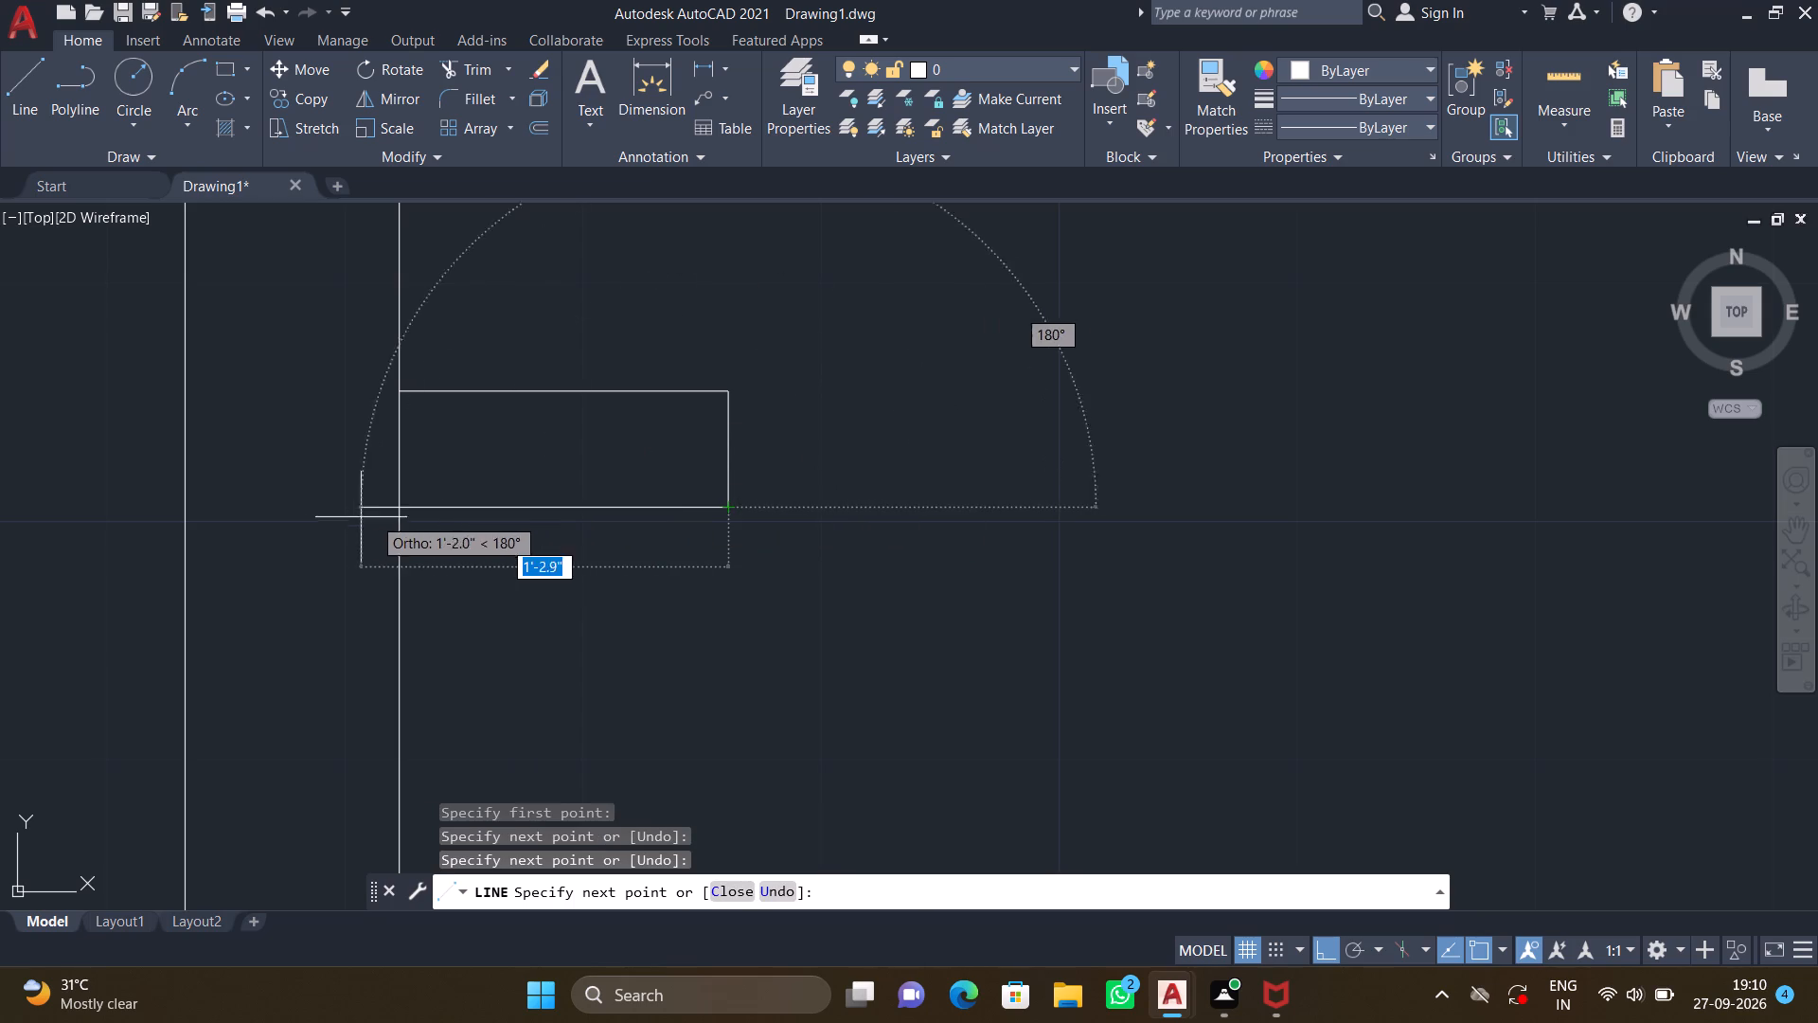
pyautogui.click(187, 511)
pyautogui.press('Return')
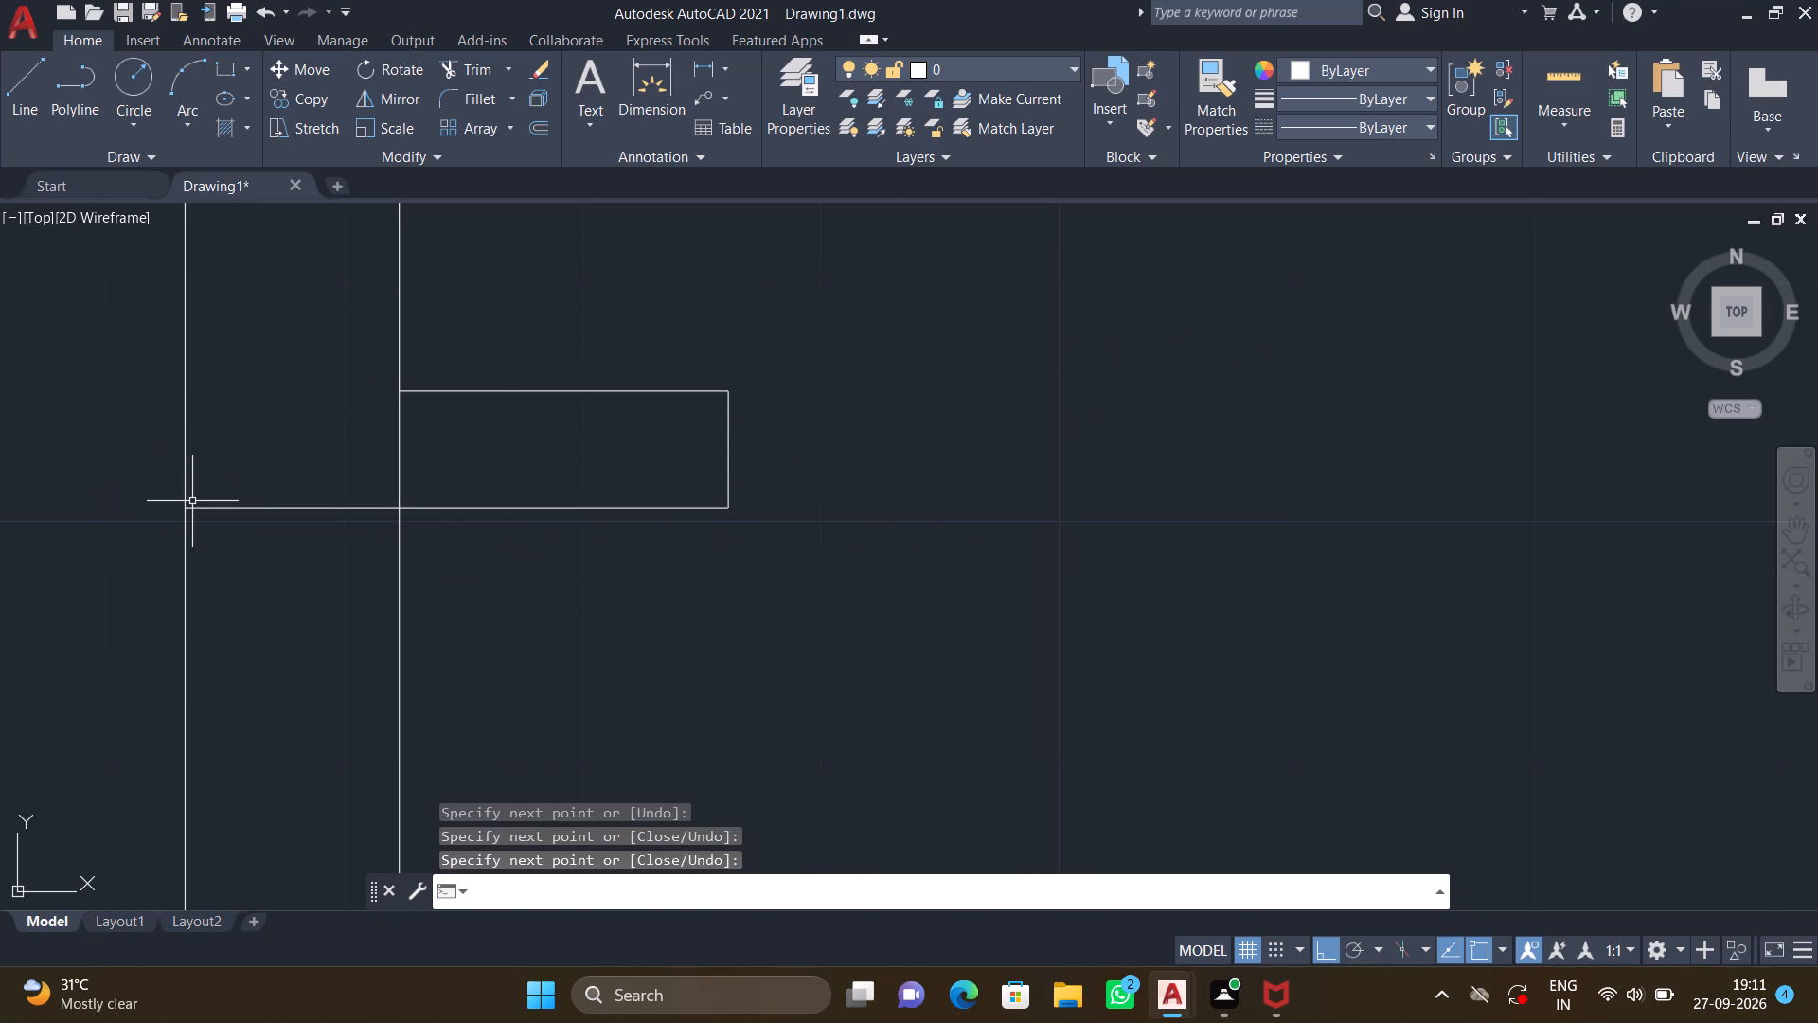
# Draw a second narrow strip farther south across the east wall, about 1'-10.8" long from the inner face, aligned with the previous strip's end.
pyautogui.scroll(-3, 156, 503)
pyautogui.moveTo(175, 601); pyautogui.dragTo(309, 504, button='middle')
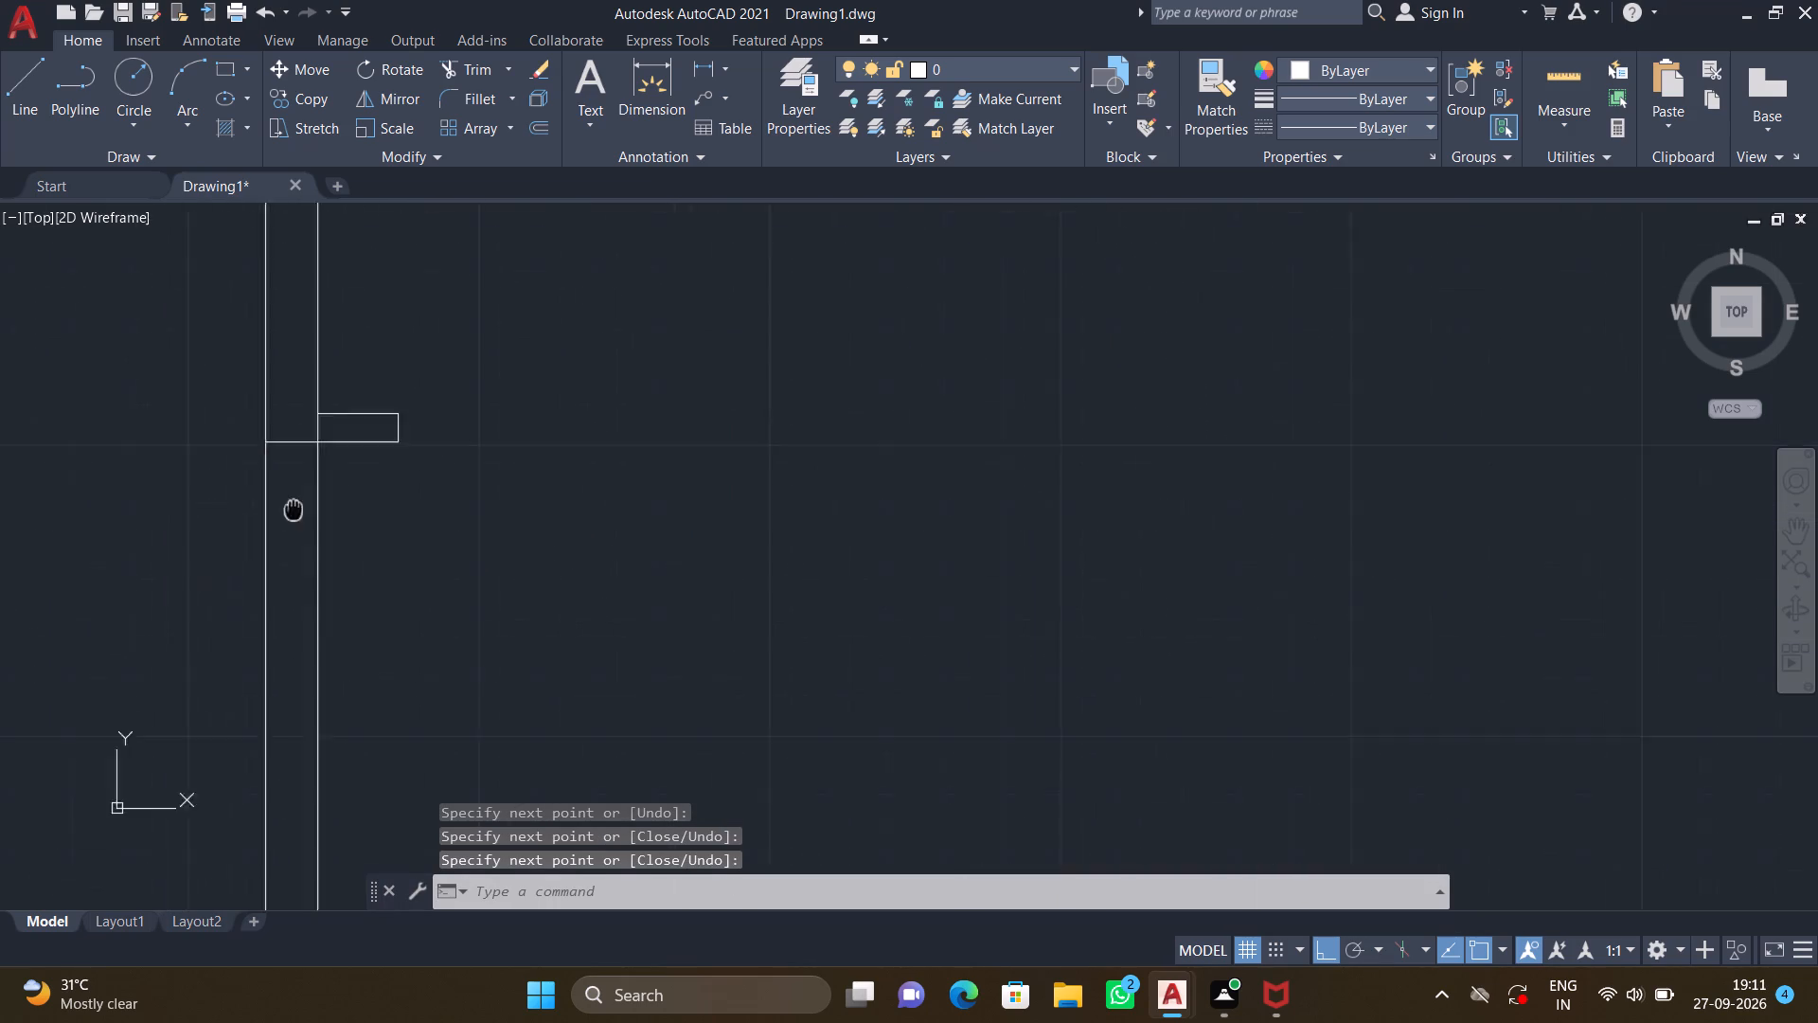
pyautogui.moveTo(309, 504); pyautogui.dragTo(381, 474, button='middle')
pyautogui.moveTo(361, 603); pyautogui.dragTo(389, 565, button='middle')
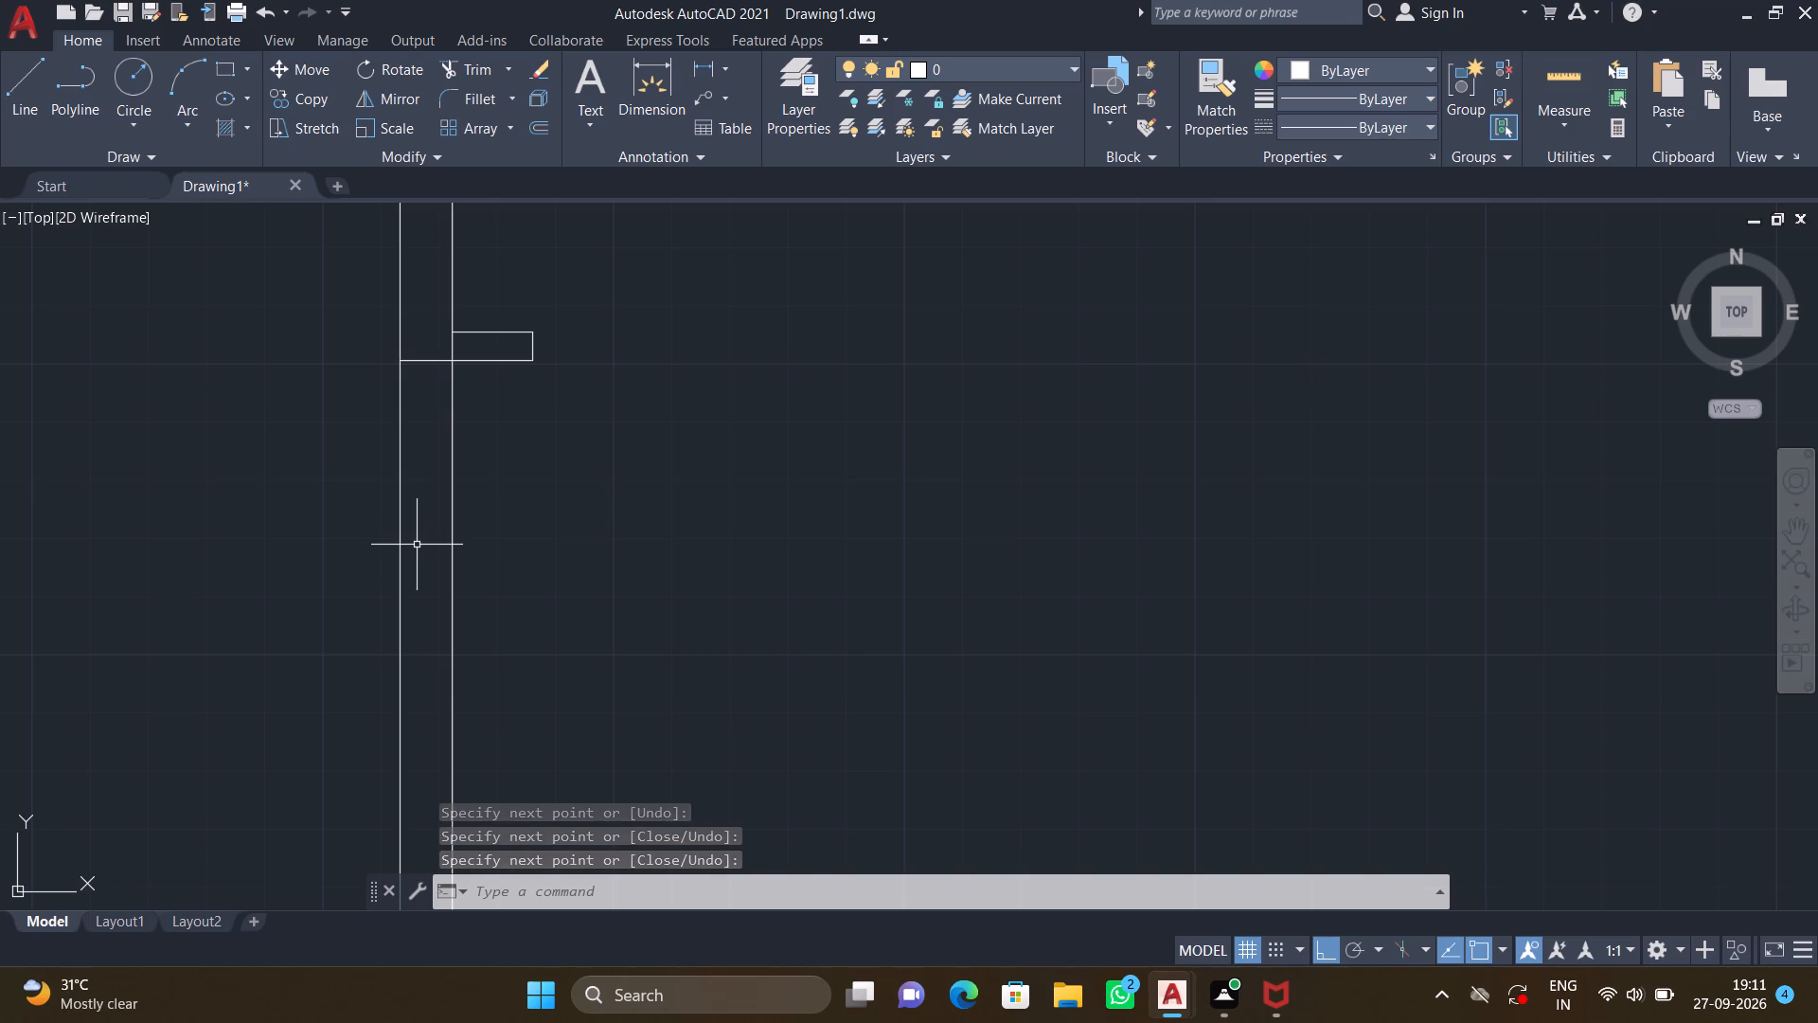
pyautogui.press('l')
pyautogui.press('Return')
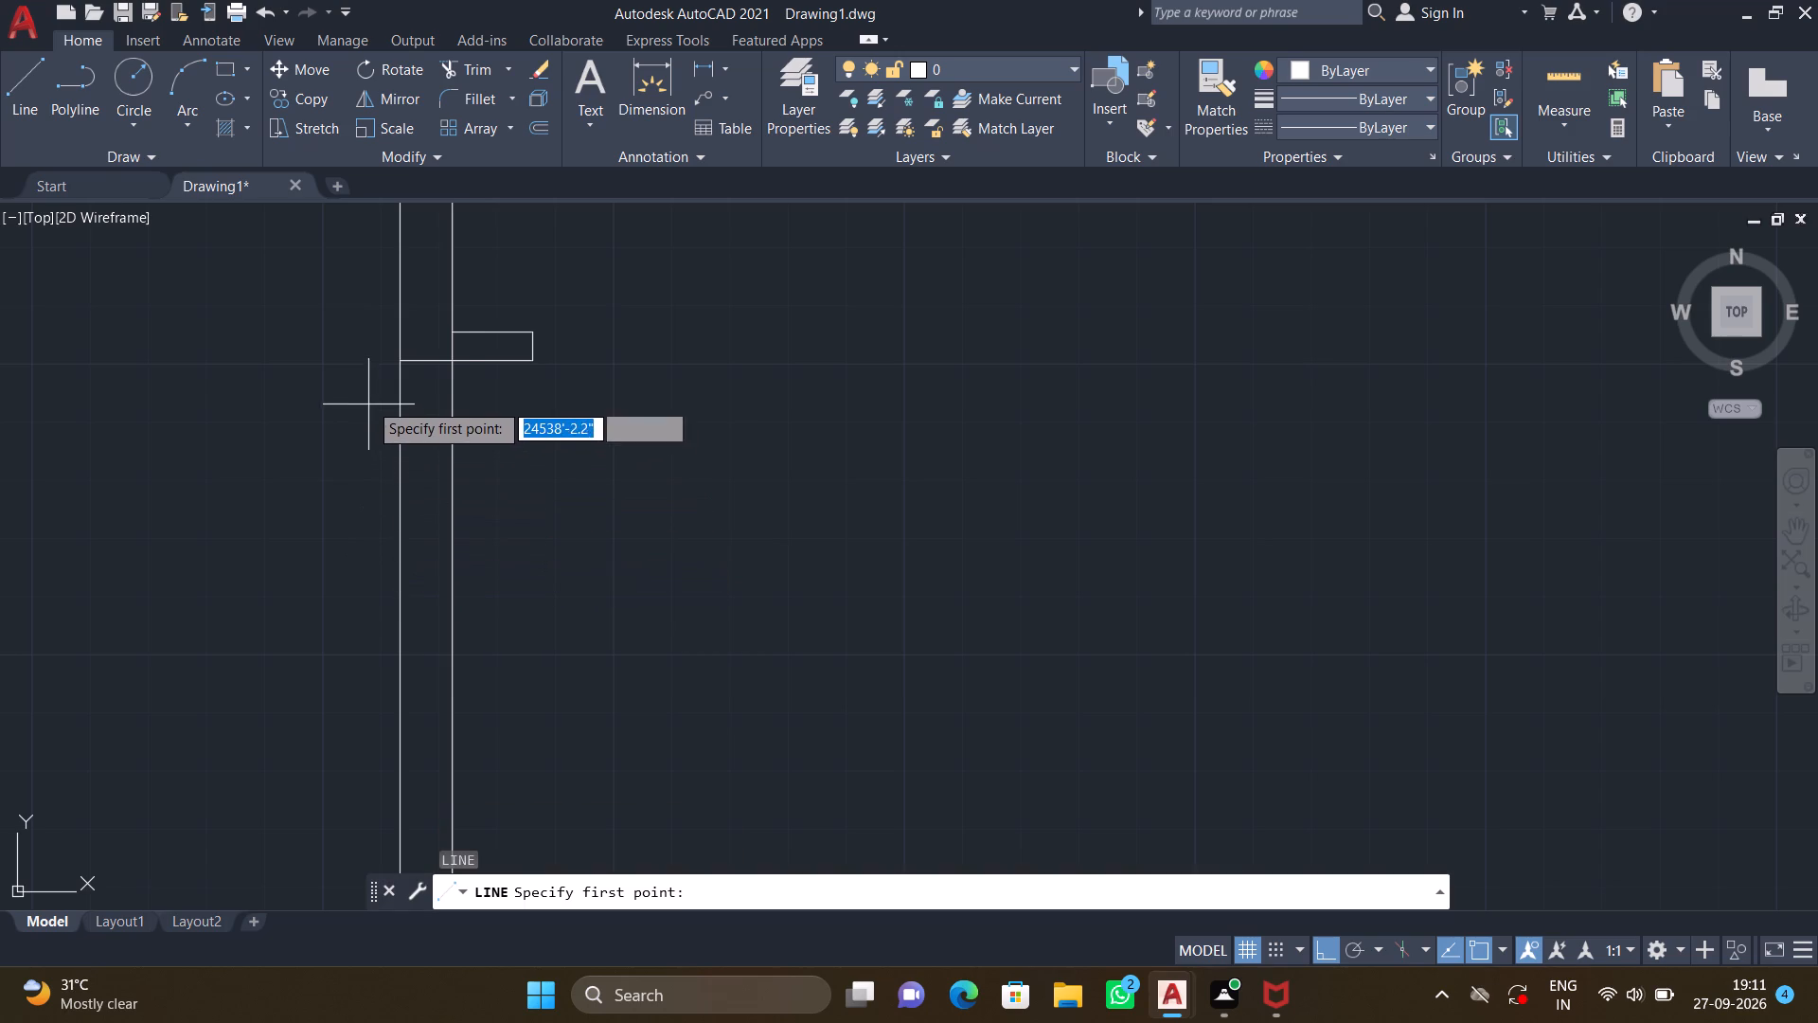
pyautogui.click(397, 559)
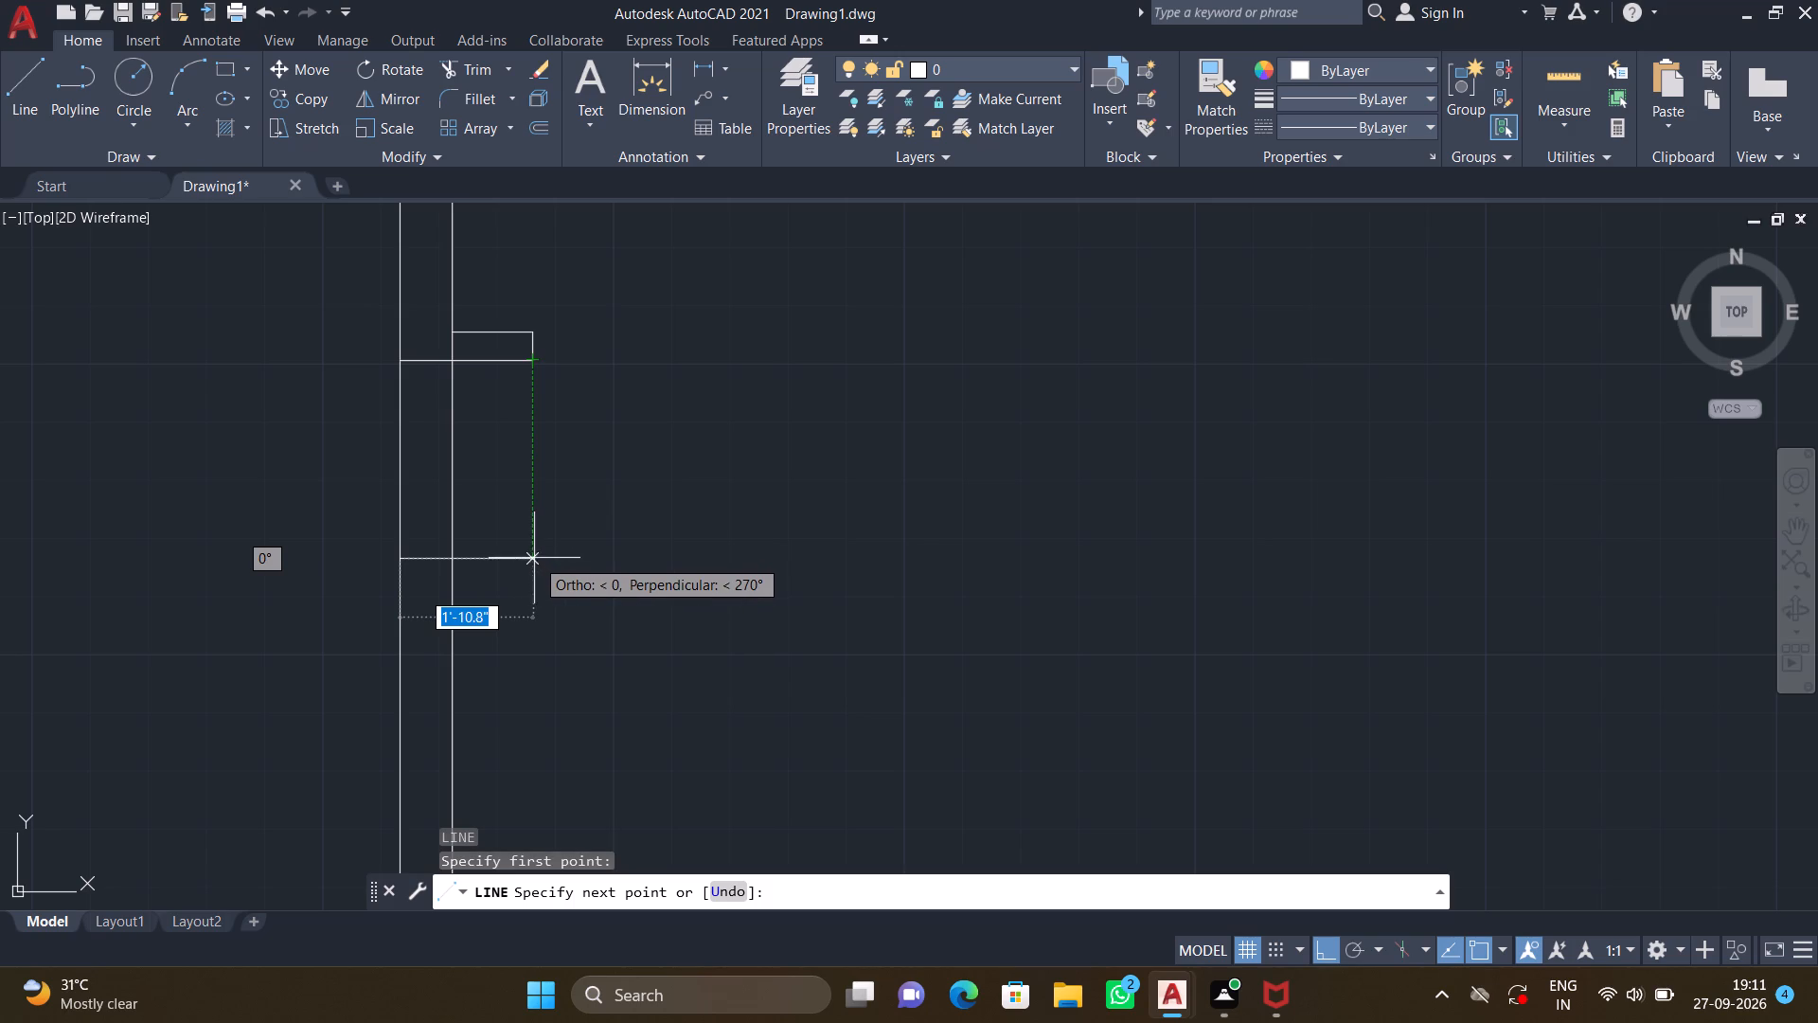
pyautogui.click(531, 557)
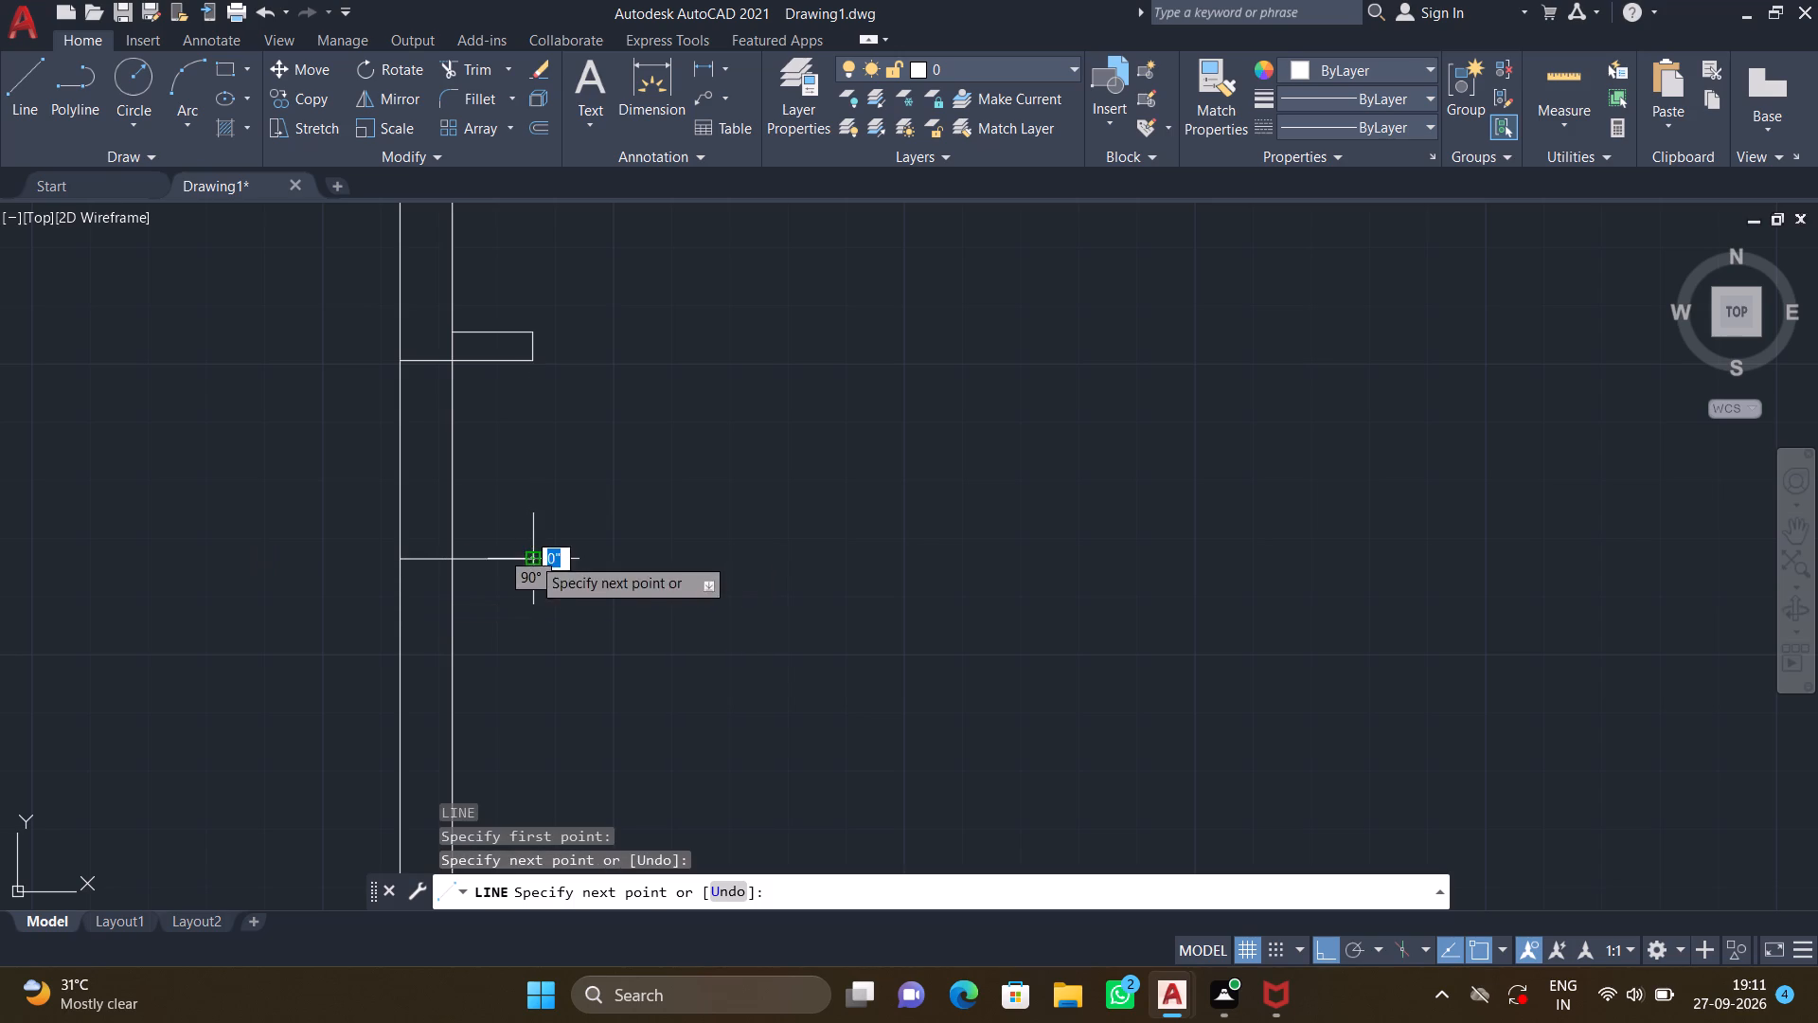
pyautogui.scroll(3, 536, 590)
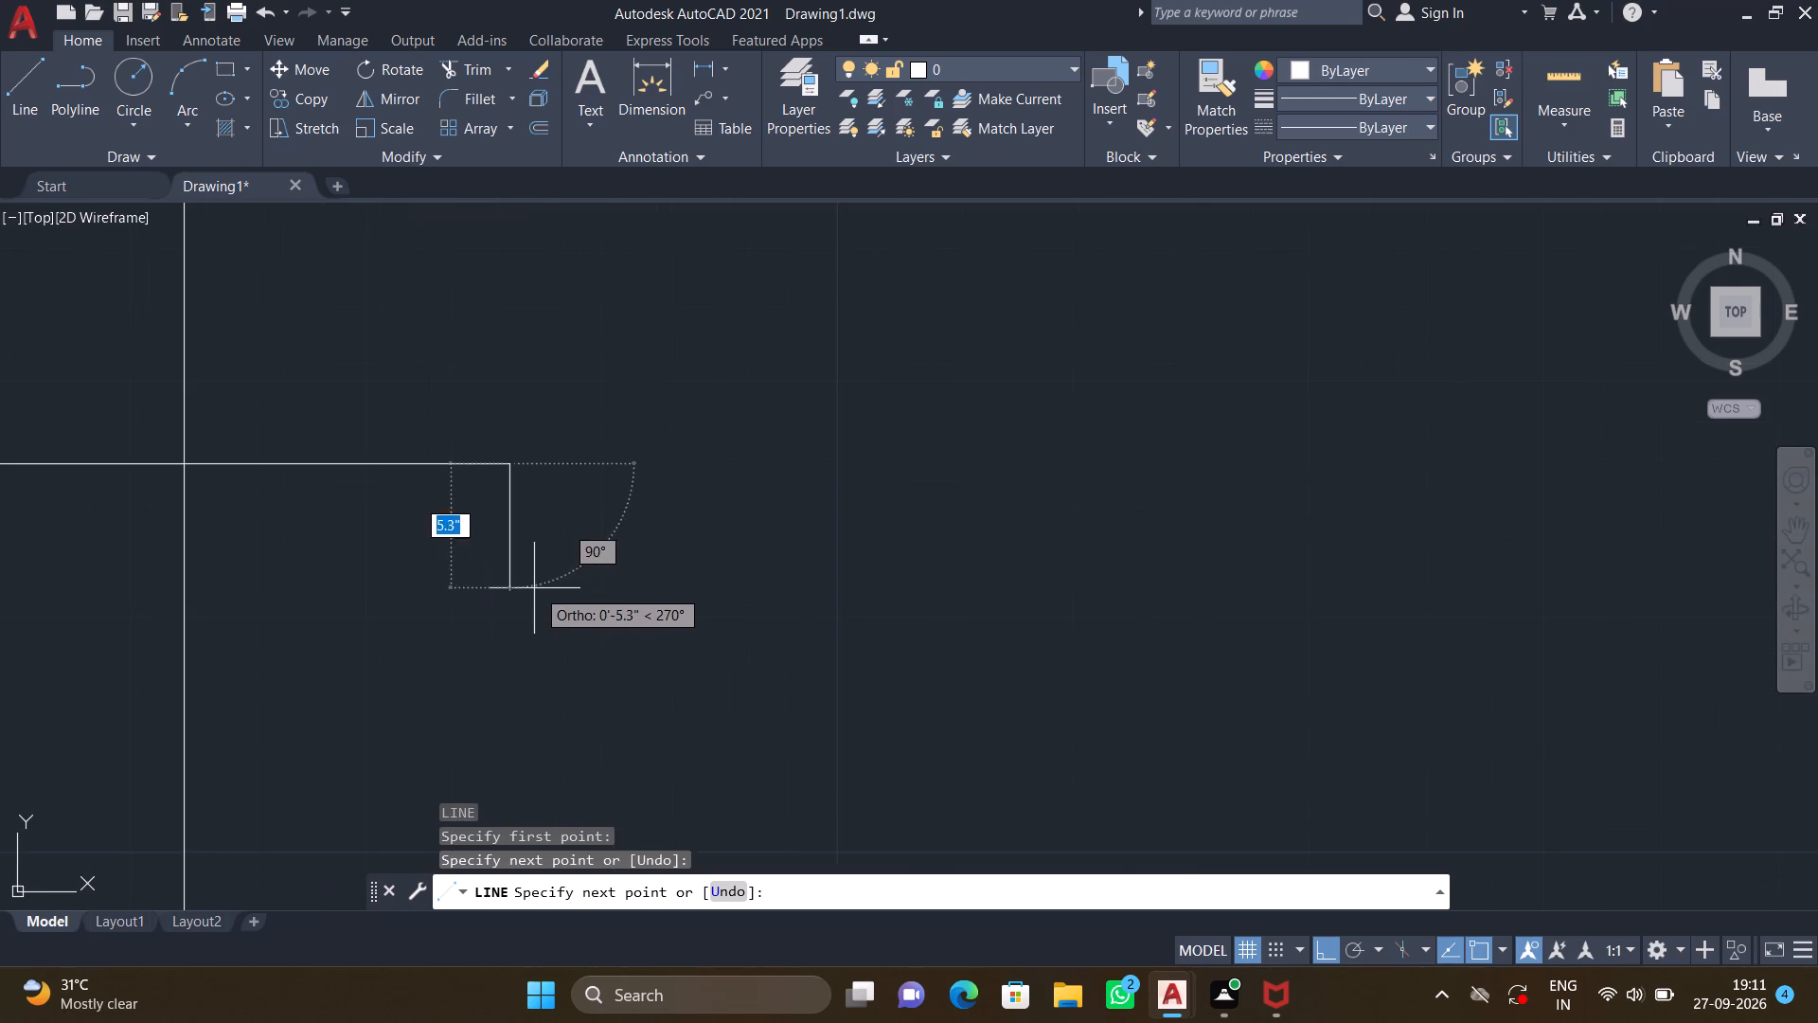
pyautogui.click(506, 565)
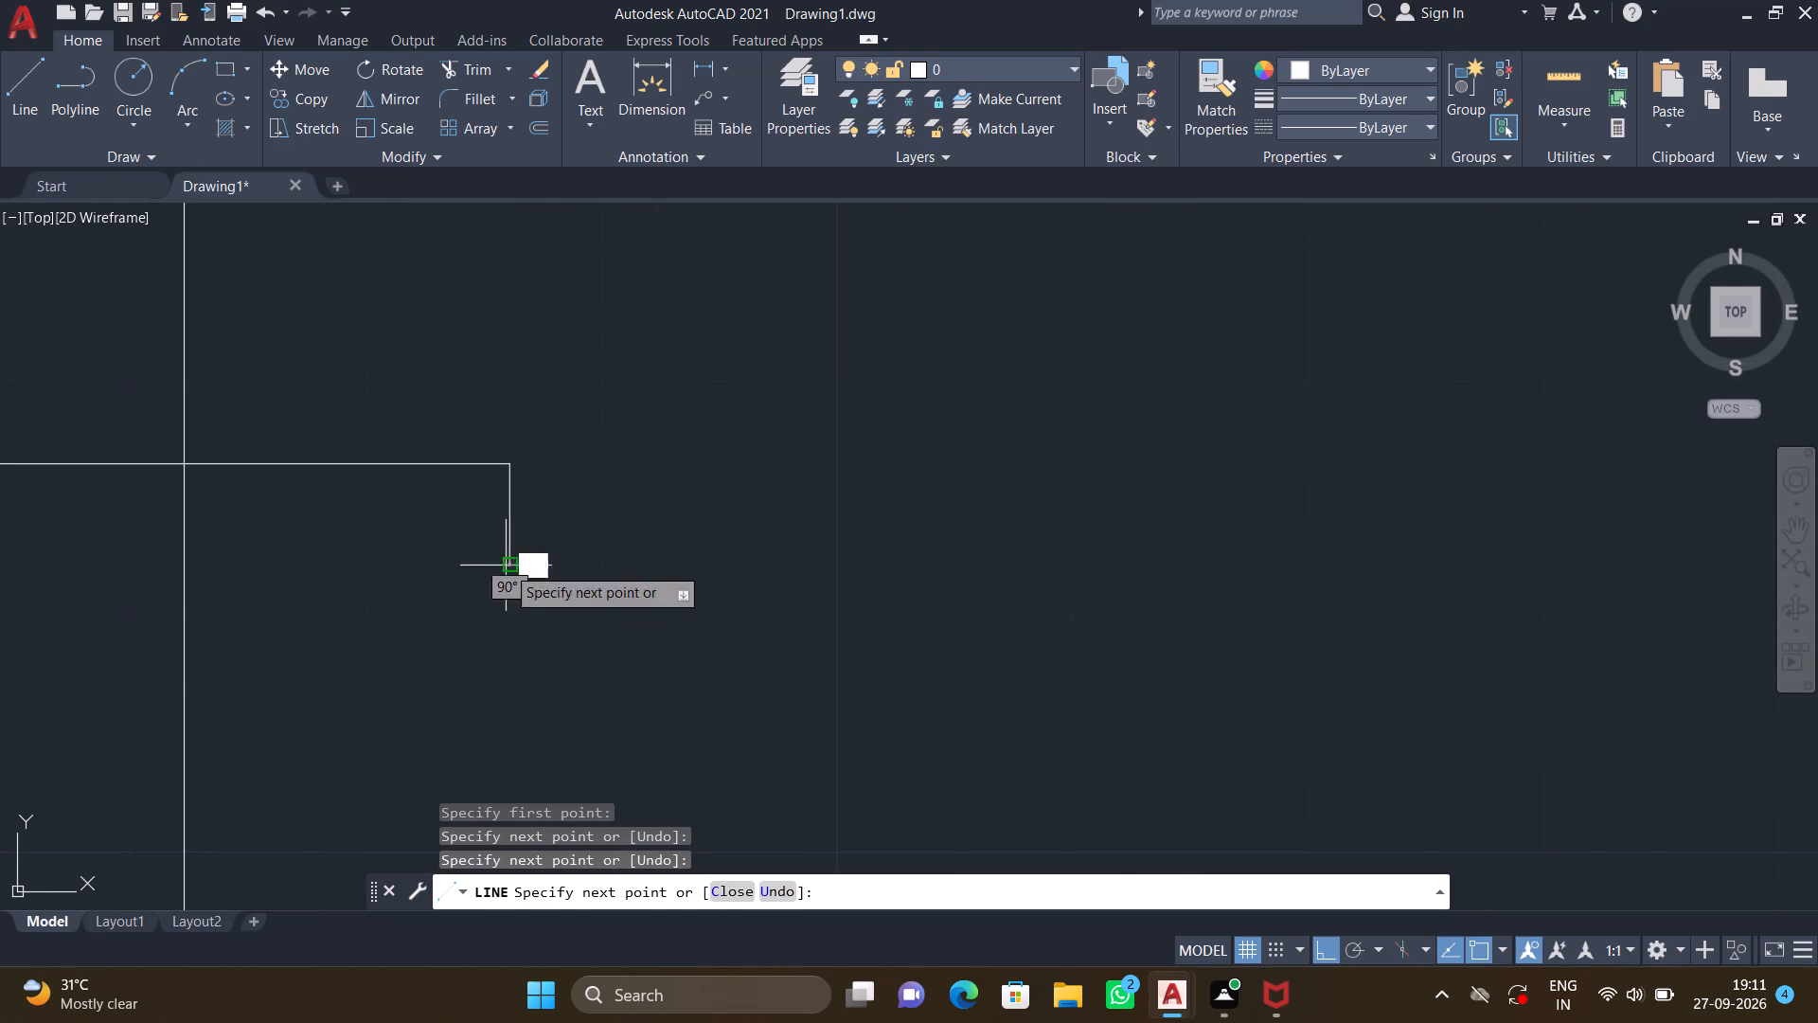
pyautogui.scroll(-3, 154, 641)
pyautogui.moveTo(170, 634); pyautogui.dragTo(344, 576, button='middle')
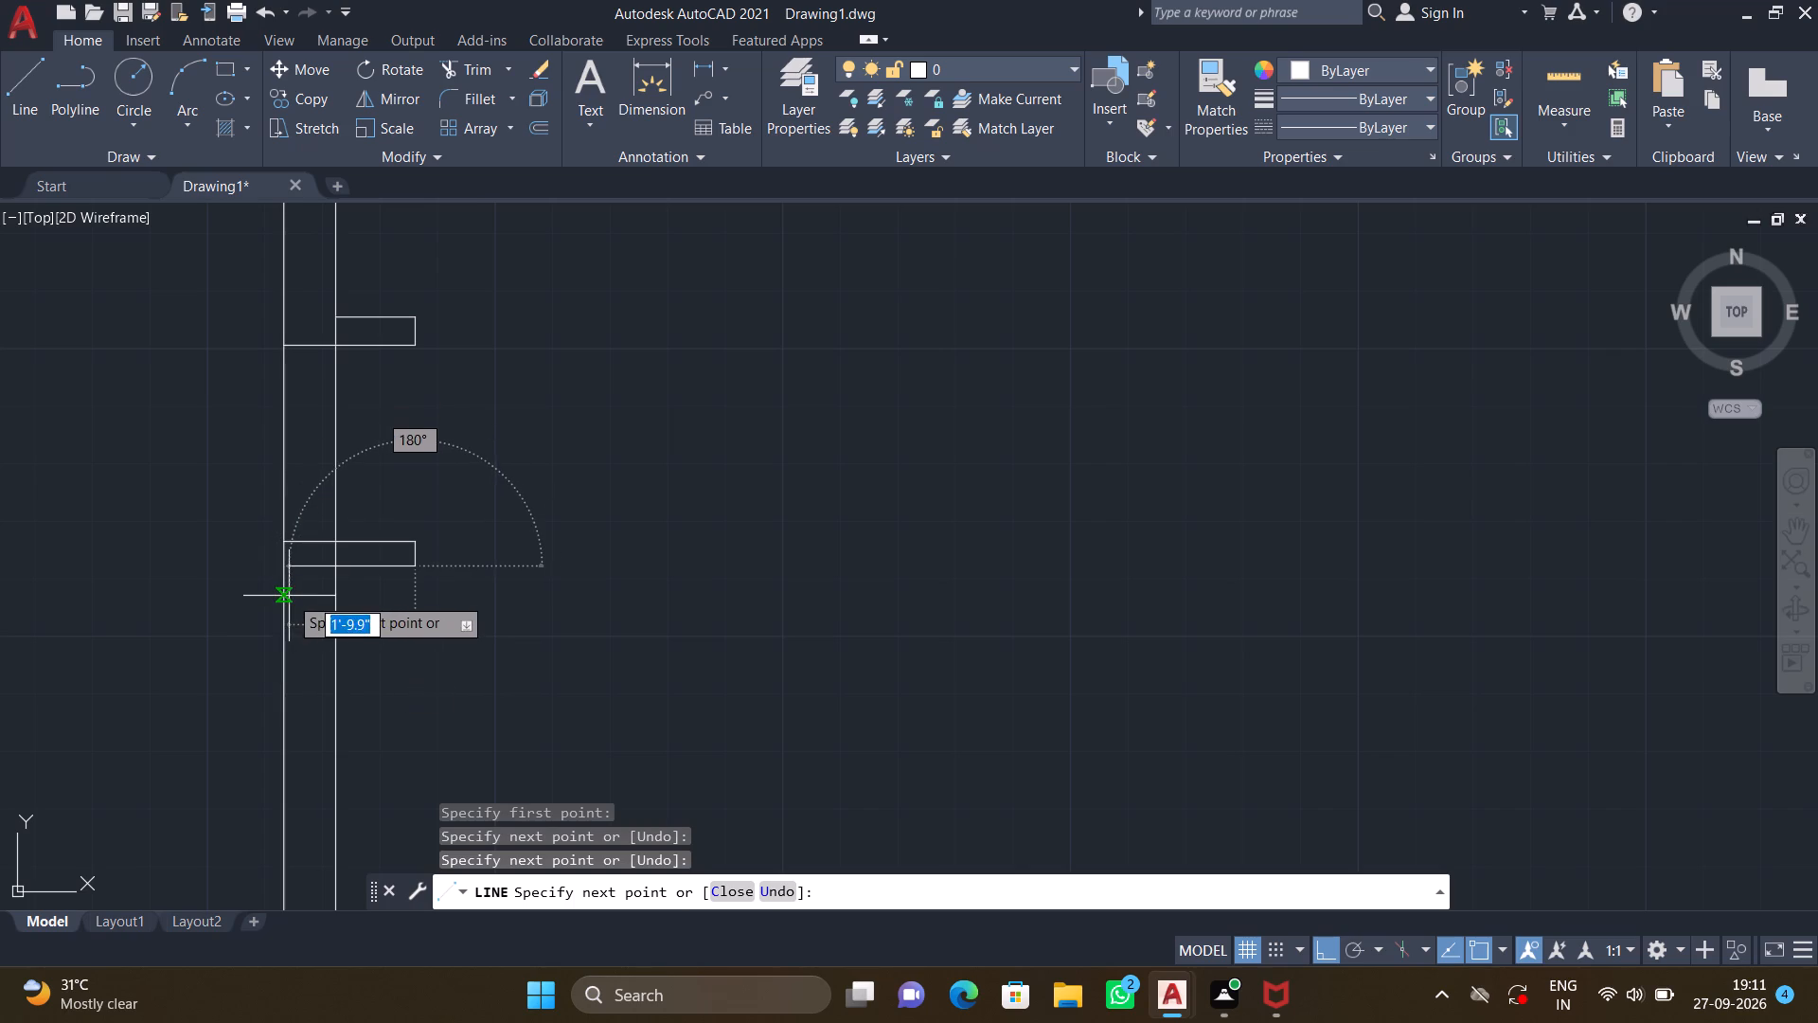
pyautogui.scroll(2, 289, 596)
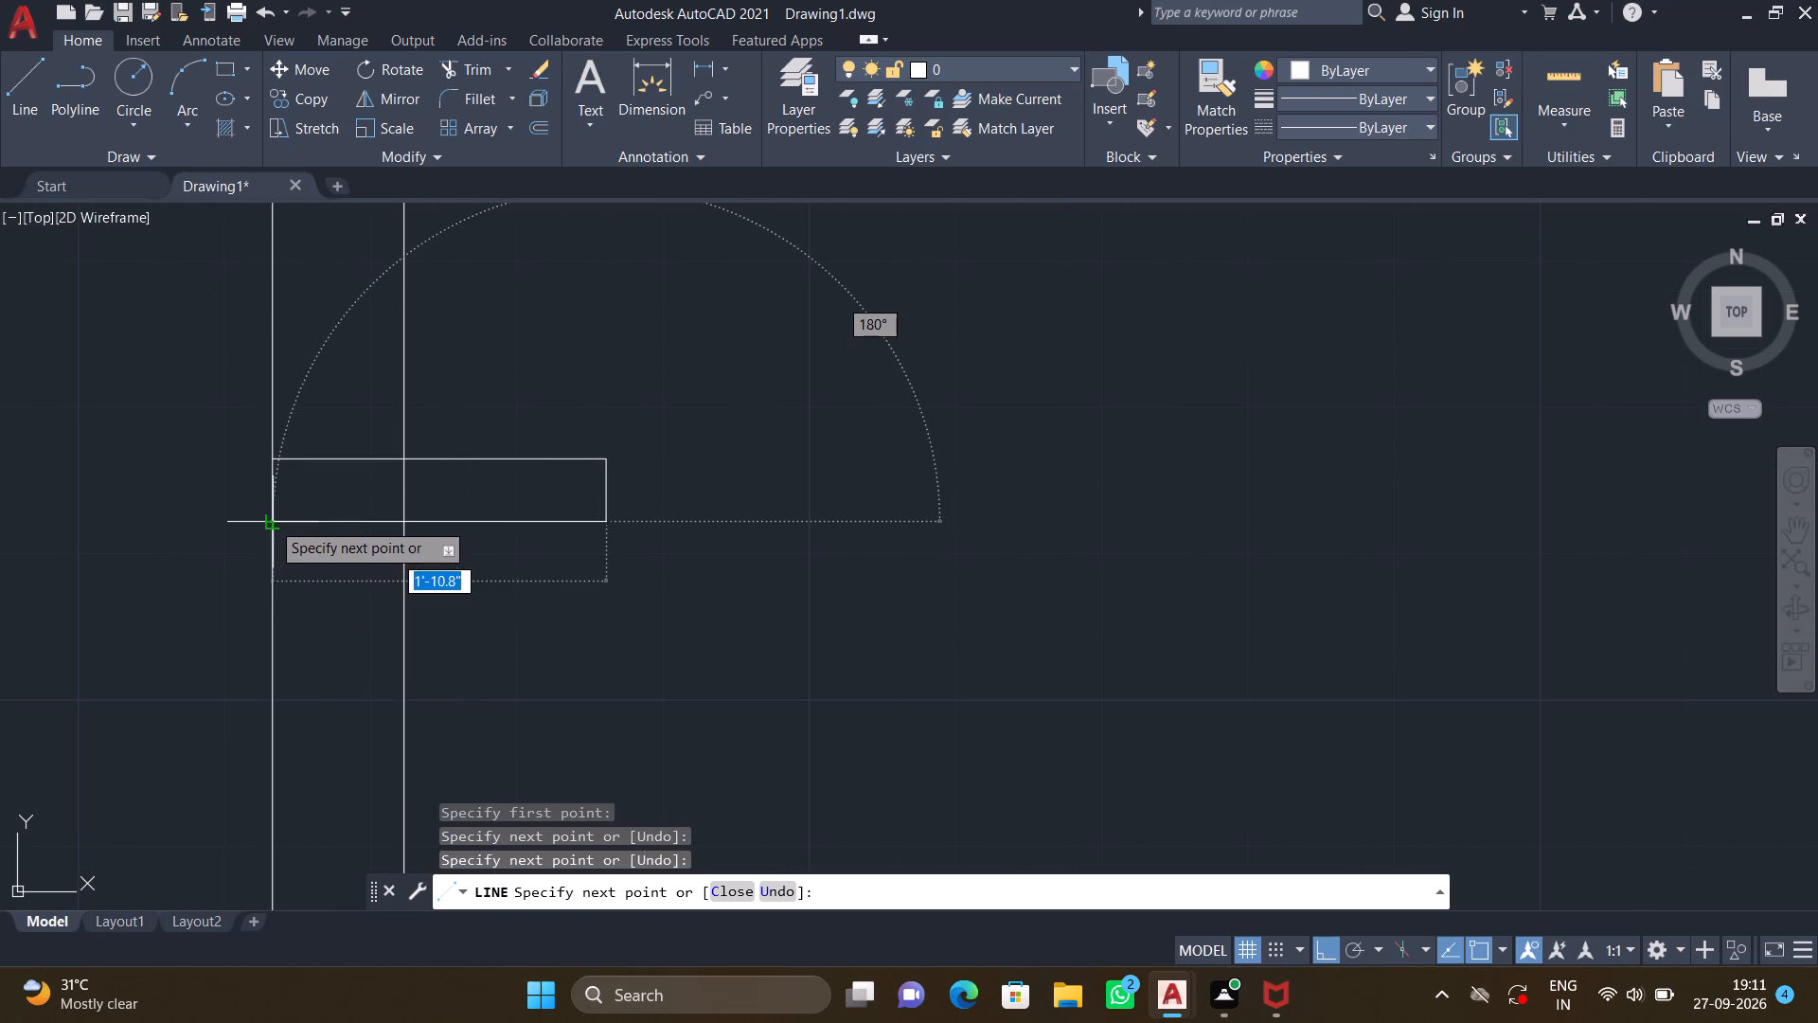
pyautogui.click(272, 518)
pyautogui.press('Return')
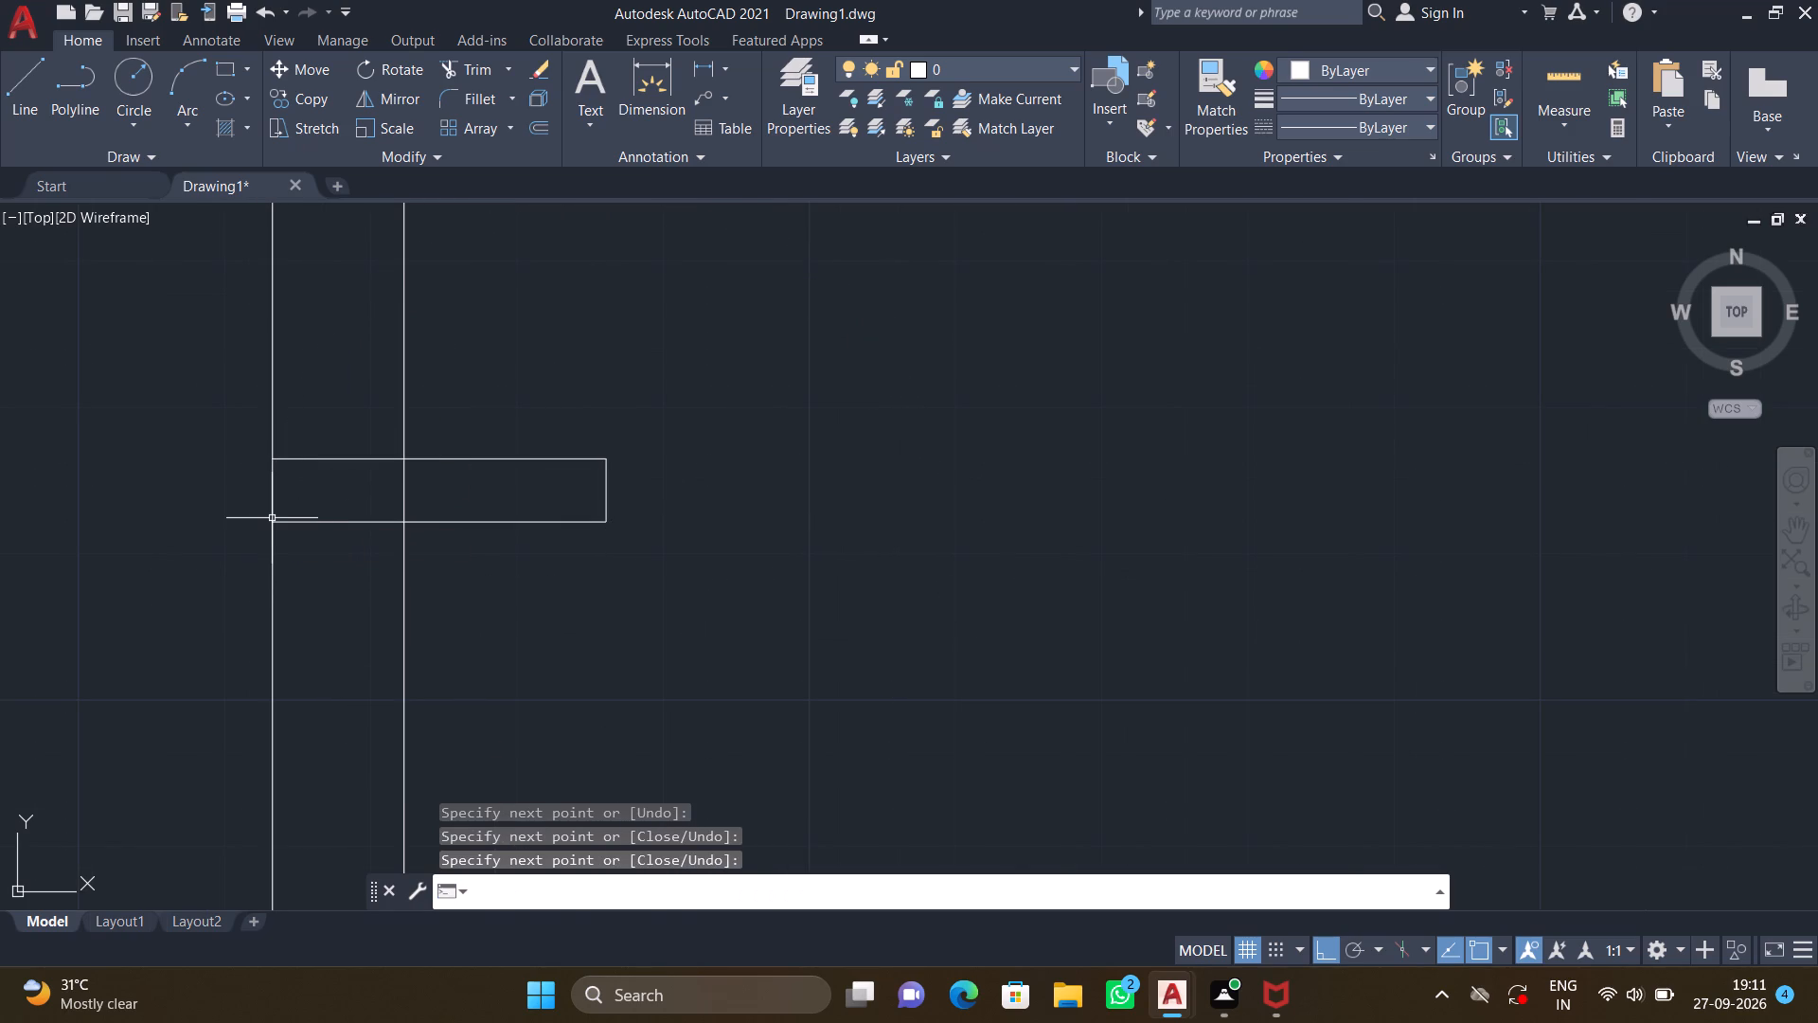
# Examine the east wall's projections down to the southeast corner, and the floor plan as a whole.
pyautogui.scroll(-2, 249, 532)
pyautogui.moveTo(317, 558); pyautogui.dragTo(474, 513, button='middle')
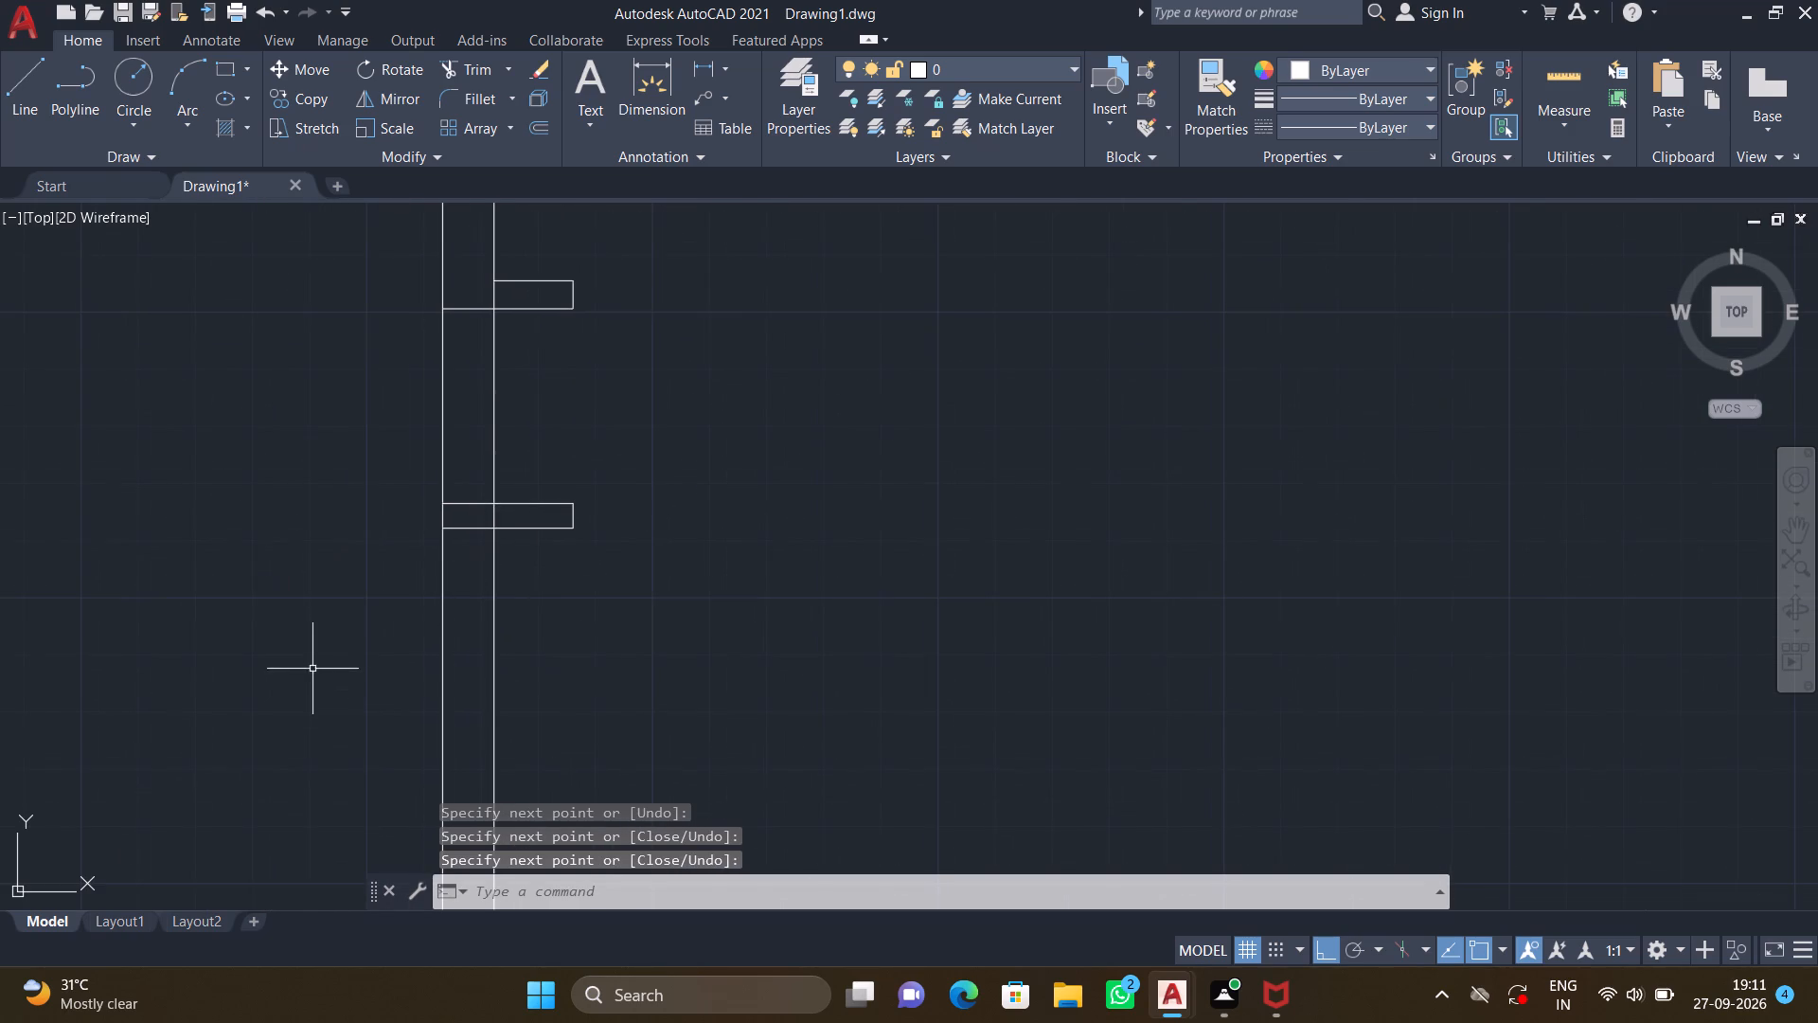
pyautogui.scroll(-2, 220, 645)
pyautogui.moveTo(266, 607); pyautogui.dragTo(340, 564, button='middle')
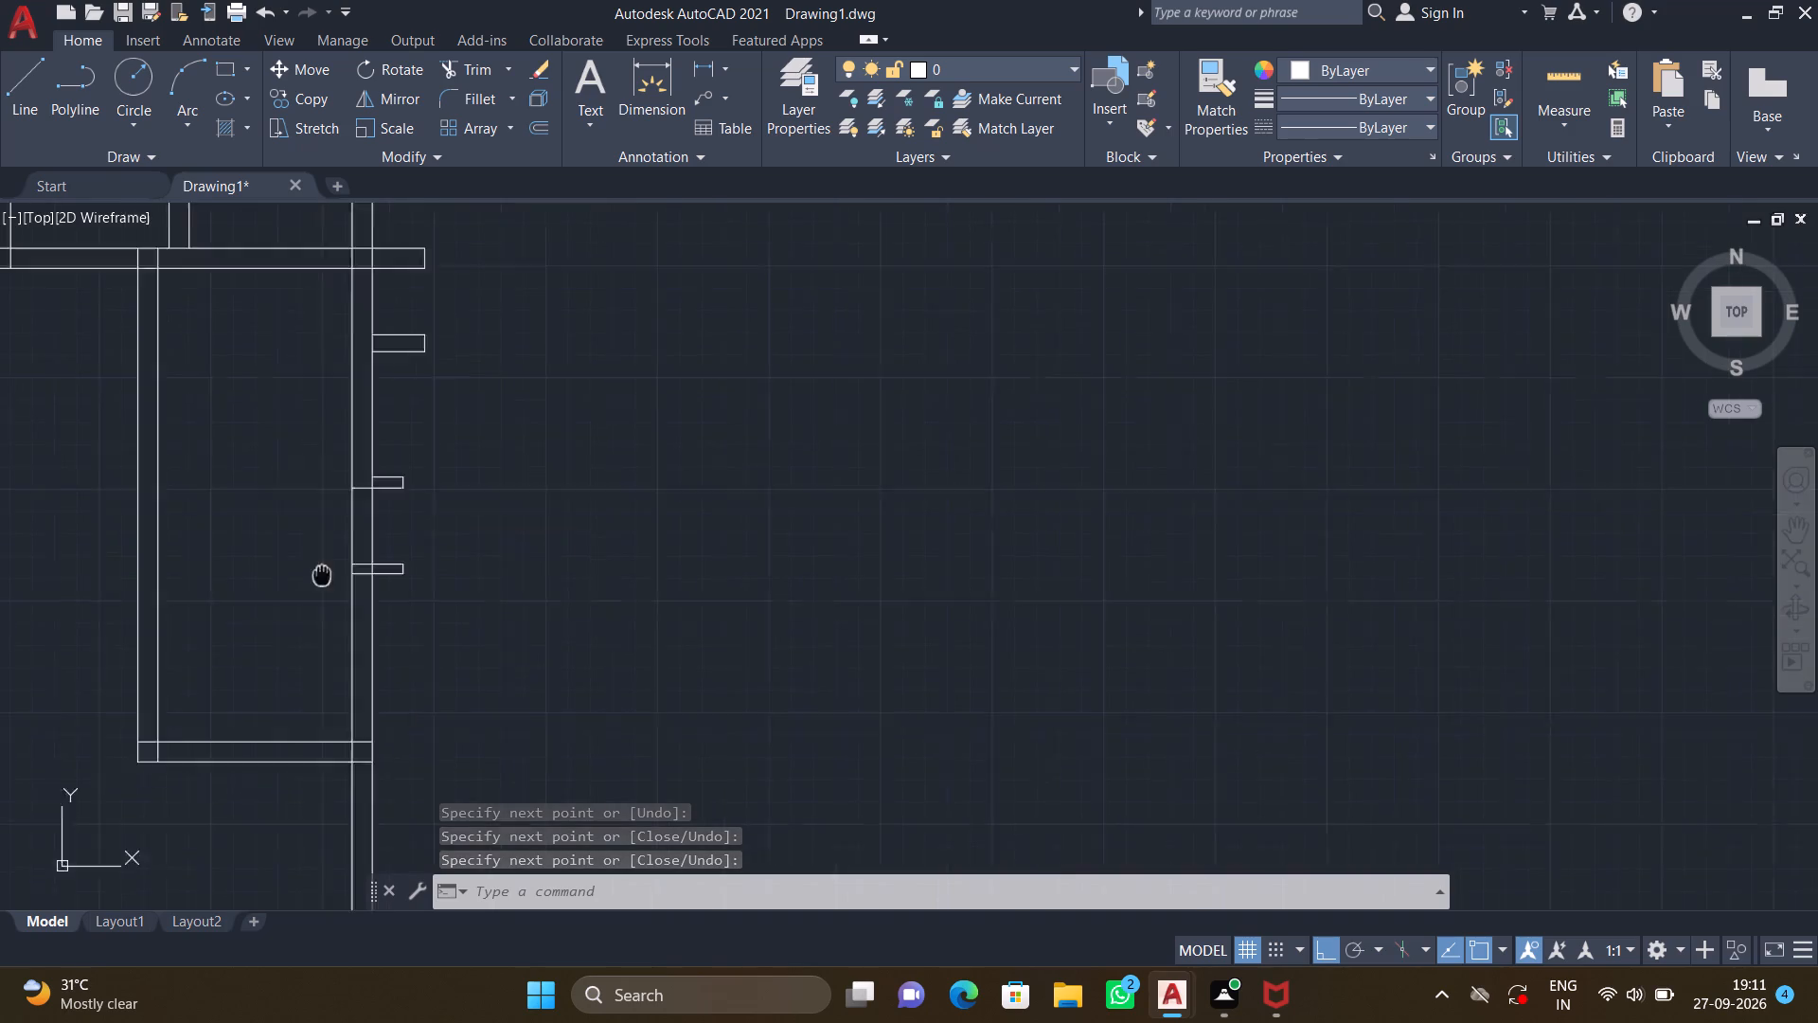
pyautogui.moveTo(340, 564); pyautogui.dragTo(435, 523, button='middle')
pyautogui.scroll(-2, 432, 531)
pyautogui.moveTo(418, 564); pyautogui.dragTo(532, 531, button='middle')
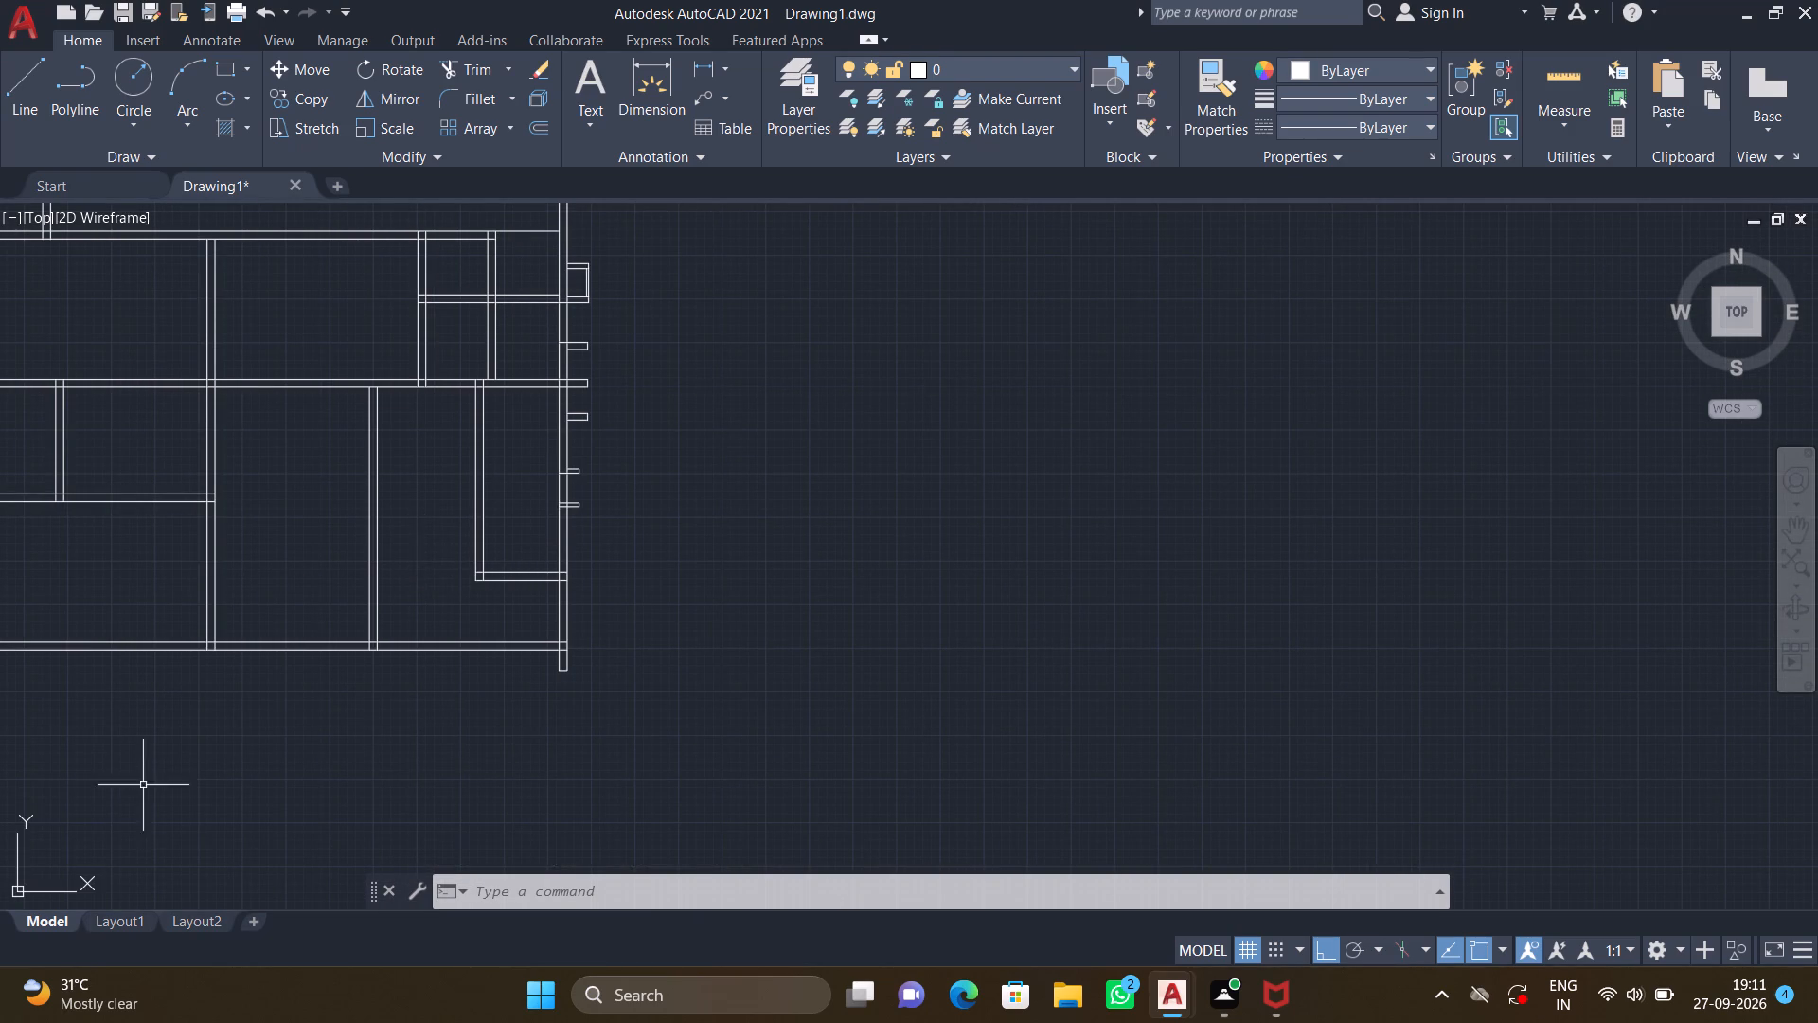
pyautogui.moveTo(158, 788); pyautogui.dragTo(599, 696, button='middle')
pyautogui.scroll(-3, 601, 690)
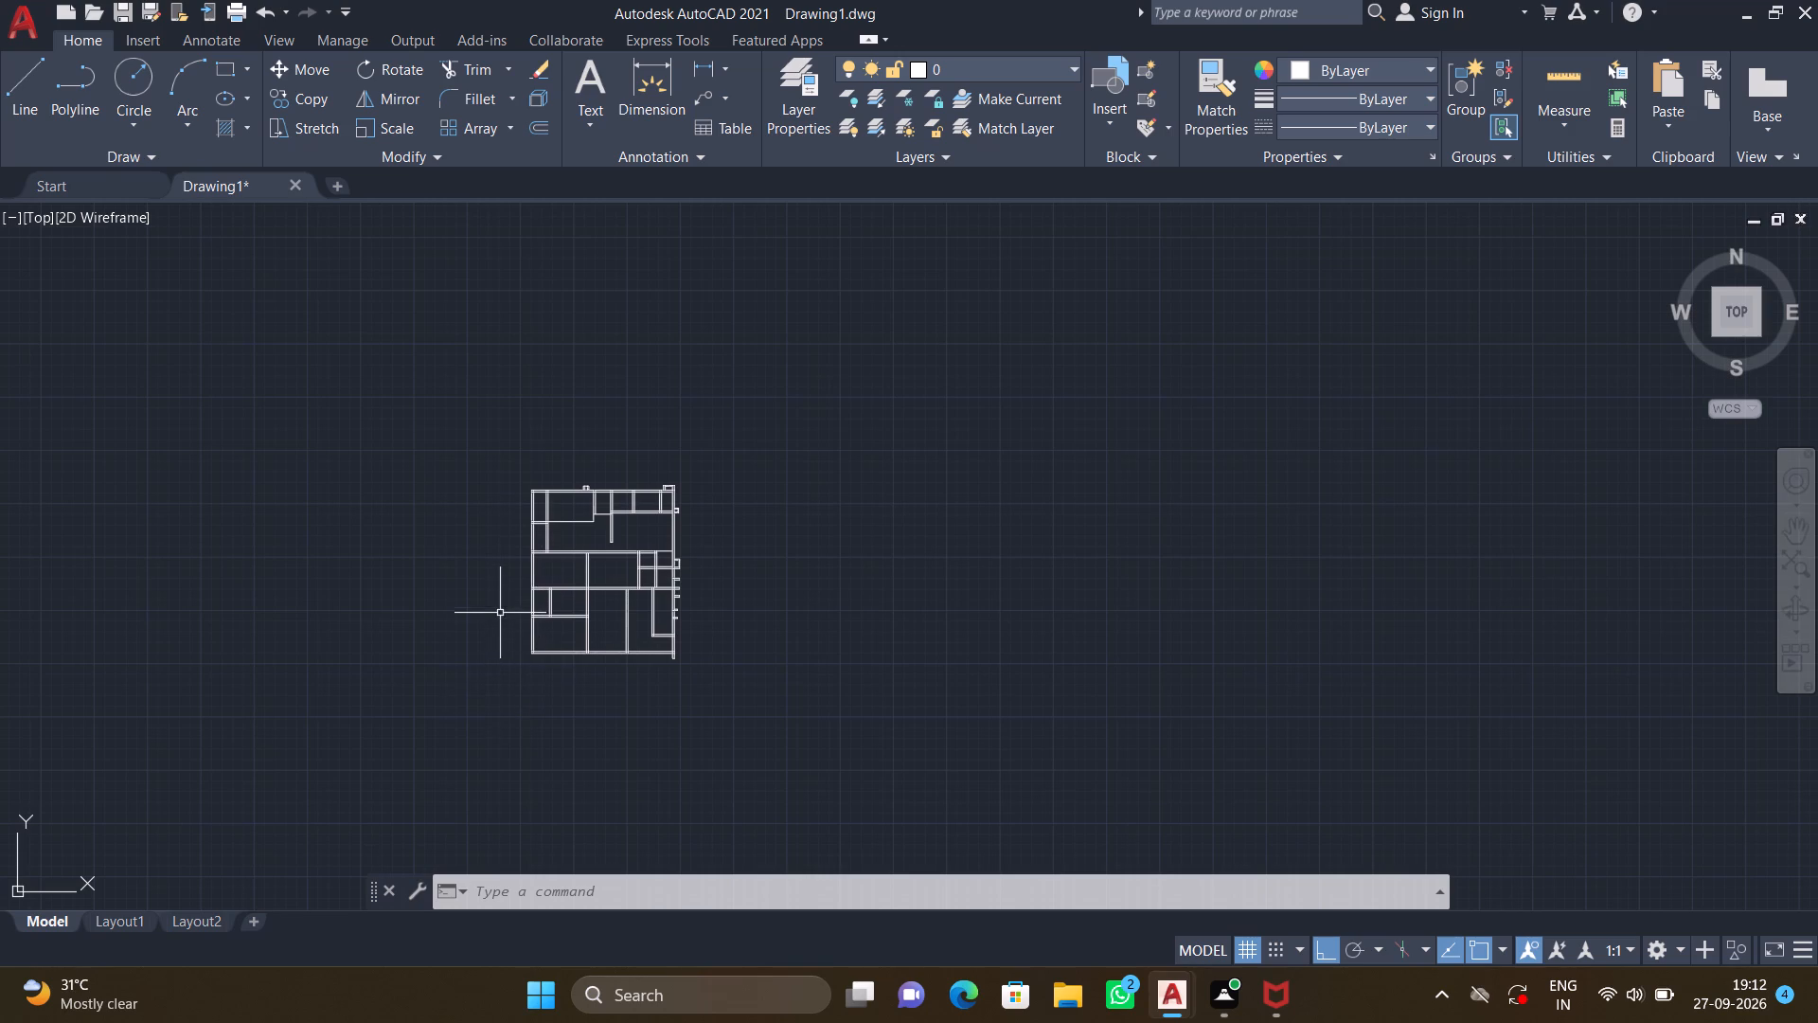
# Draw a 4' by 9" rectangle from lines in the empty area east of the floor plan.
pyautogui.moveTo(500, 611); pyautogui.dragTo(468, 562, button='middle')
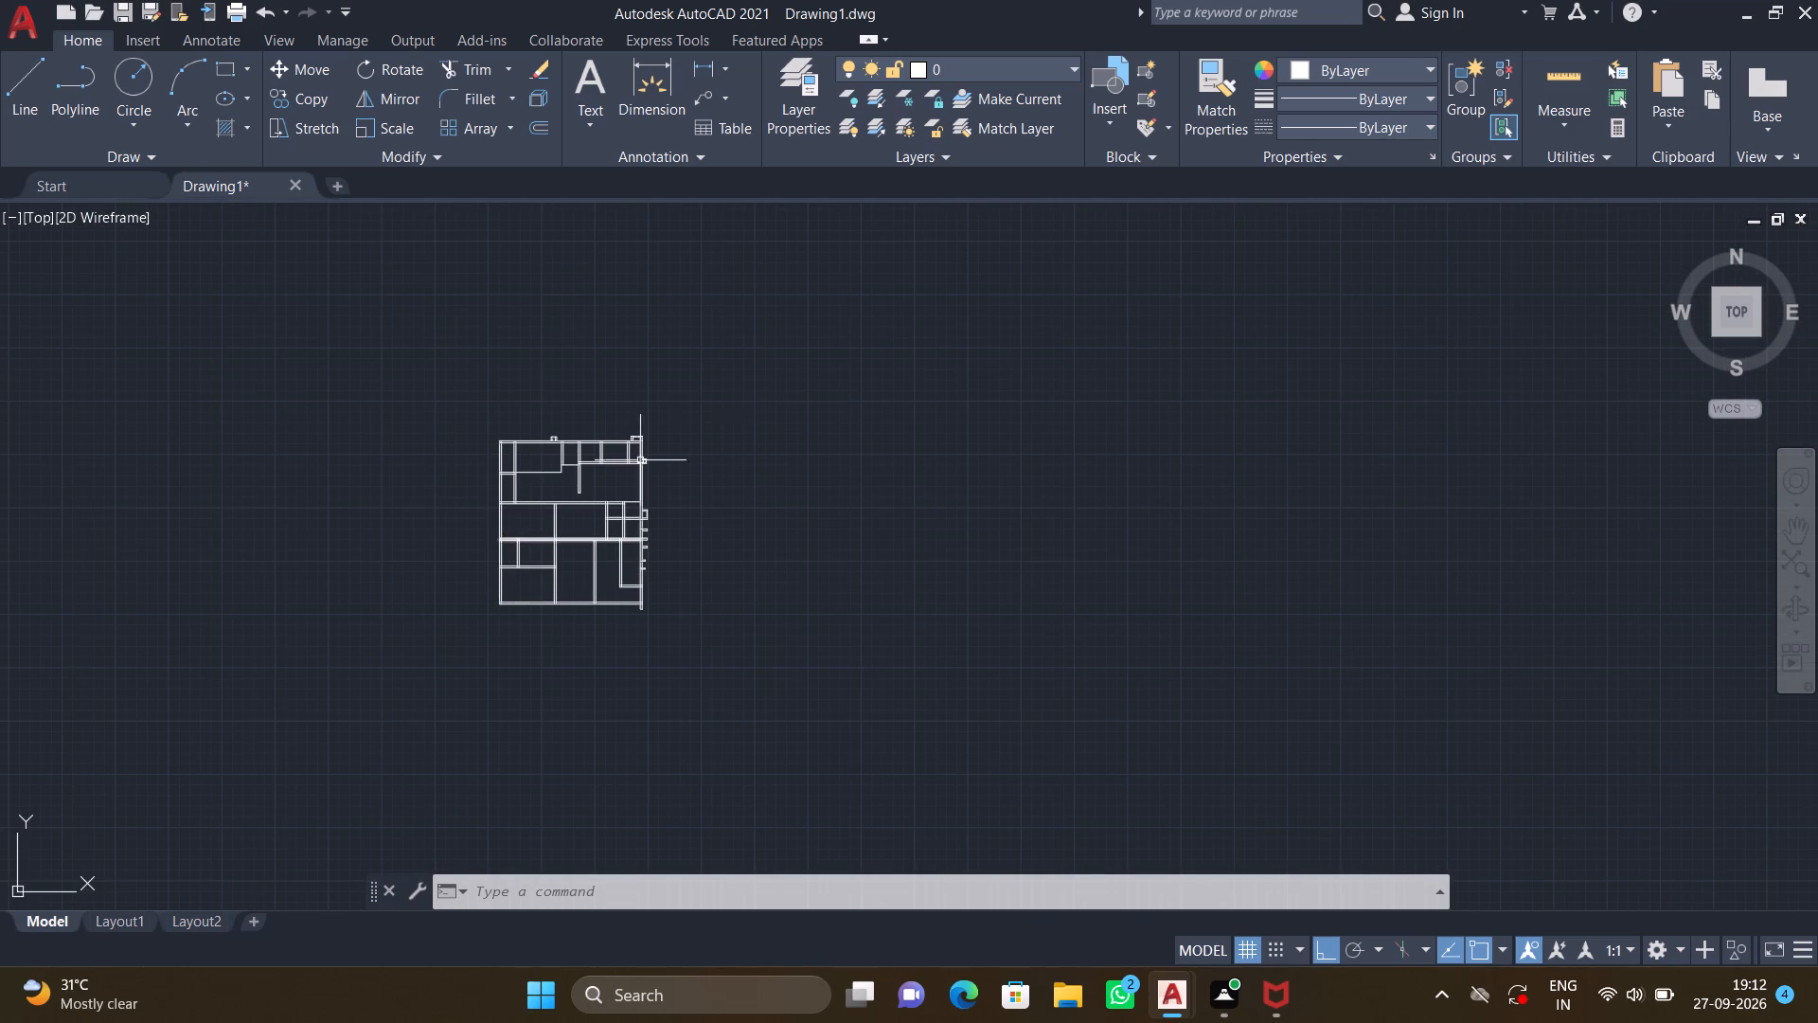
pyautogui.moveTo(865, 393); pyautogui.dragTo(714, 398, button='middle')
pyautogui.scroll(2, 617, 494)
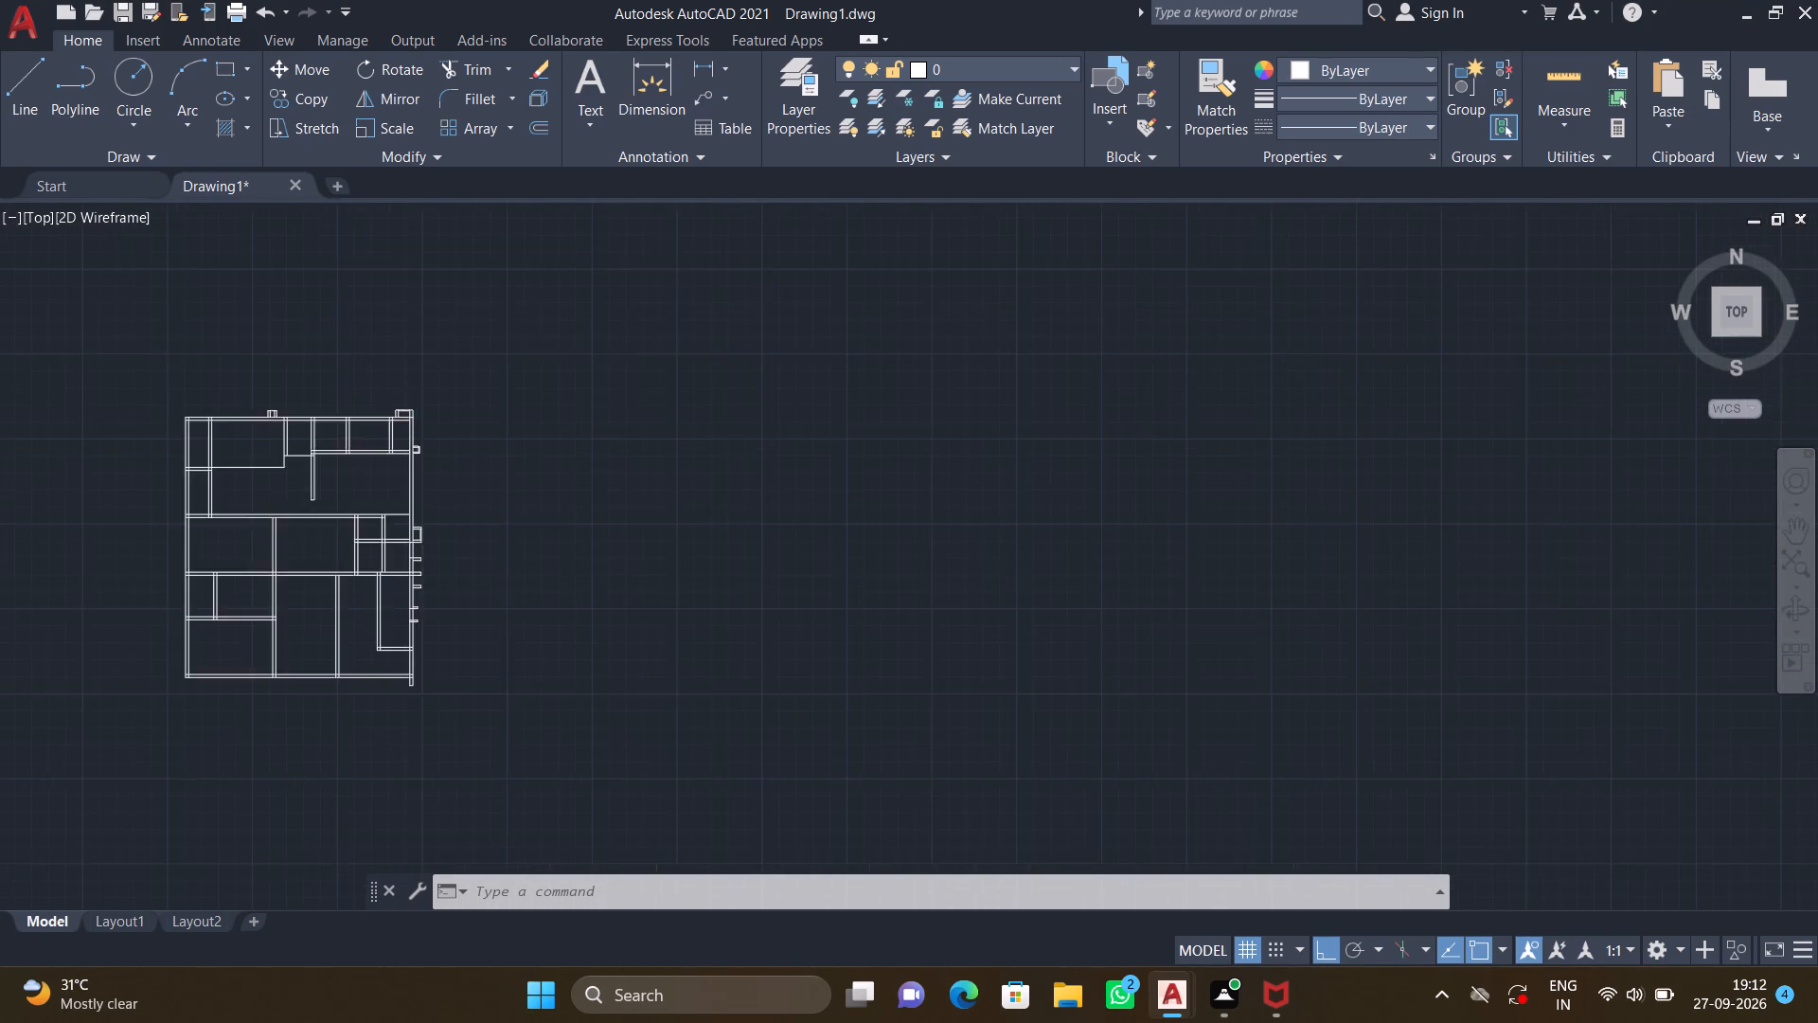
pyautogui.press('l')
pyautogui.press('Return')
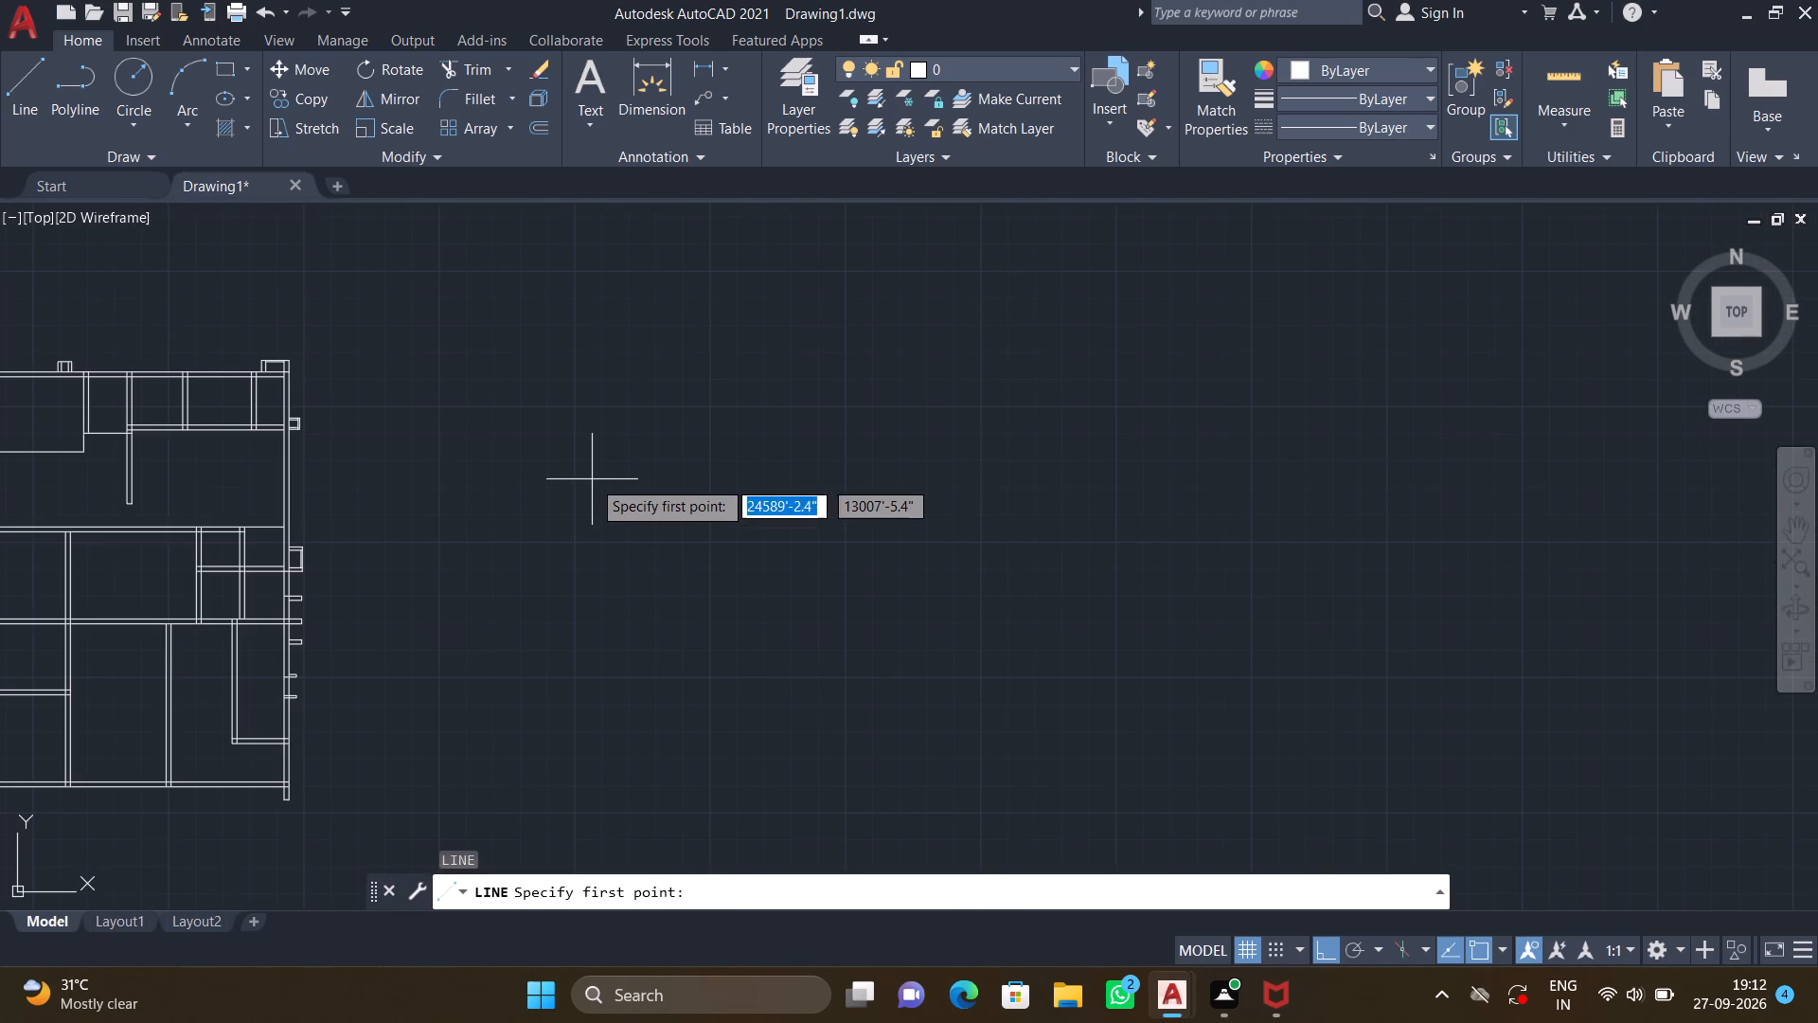
pyautogui.click(576, 406)
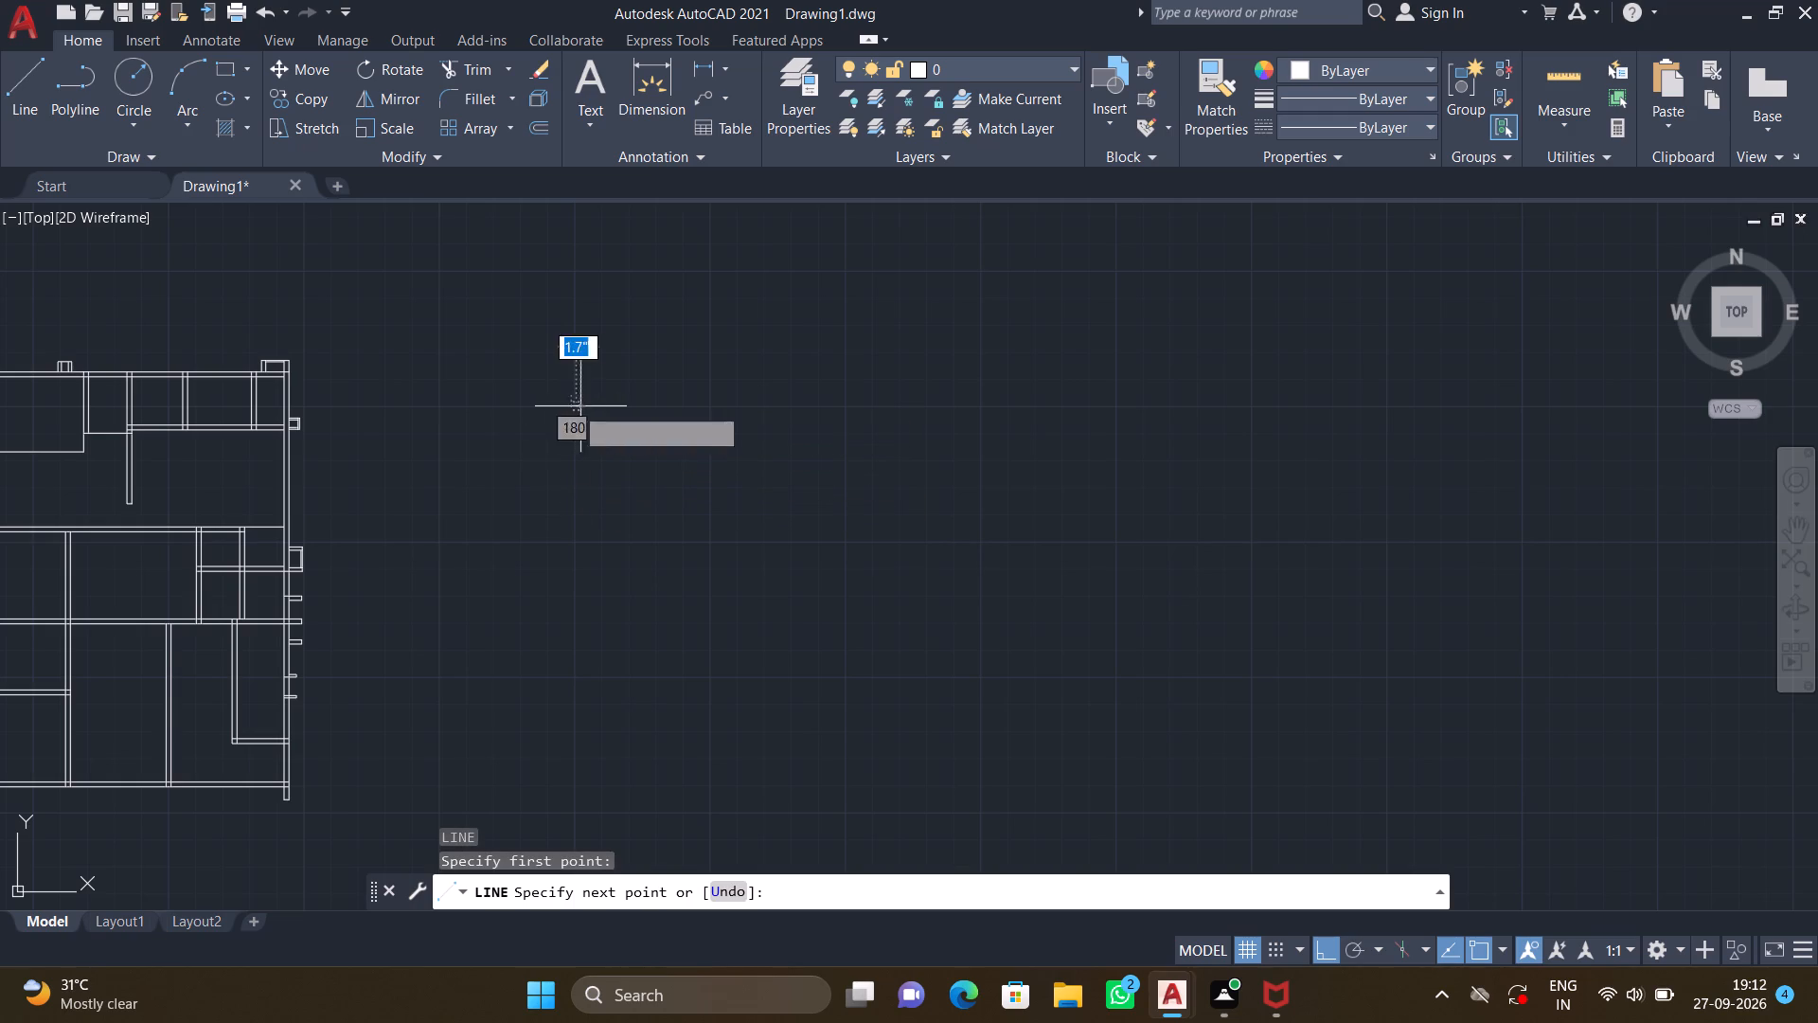
pyautogui.write("4';")
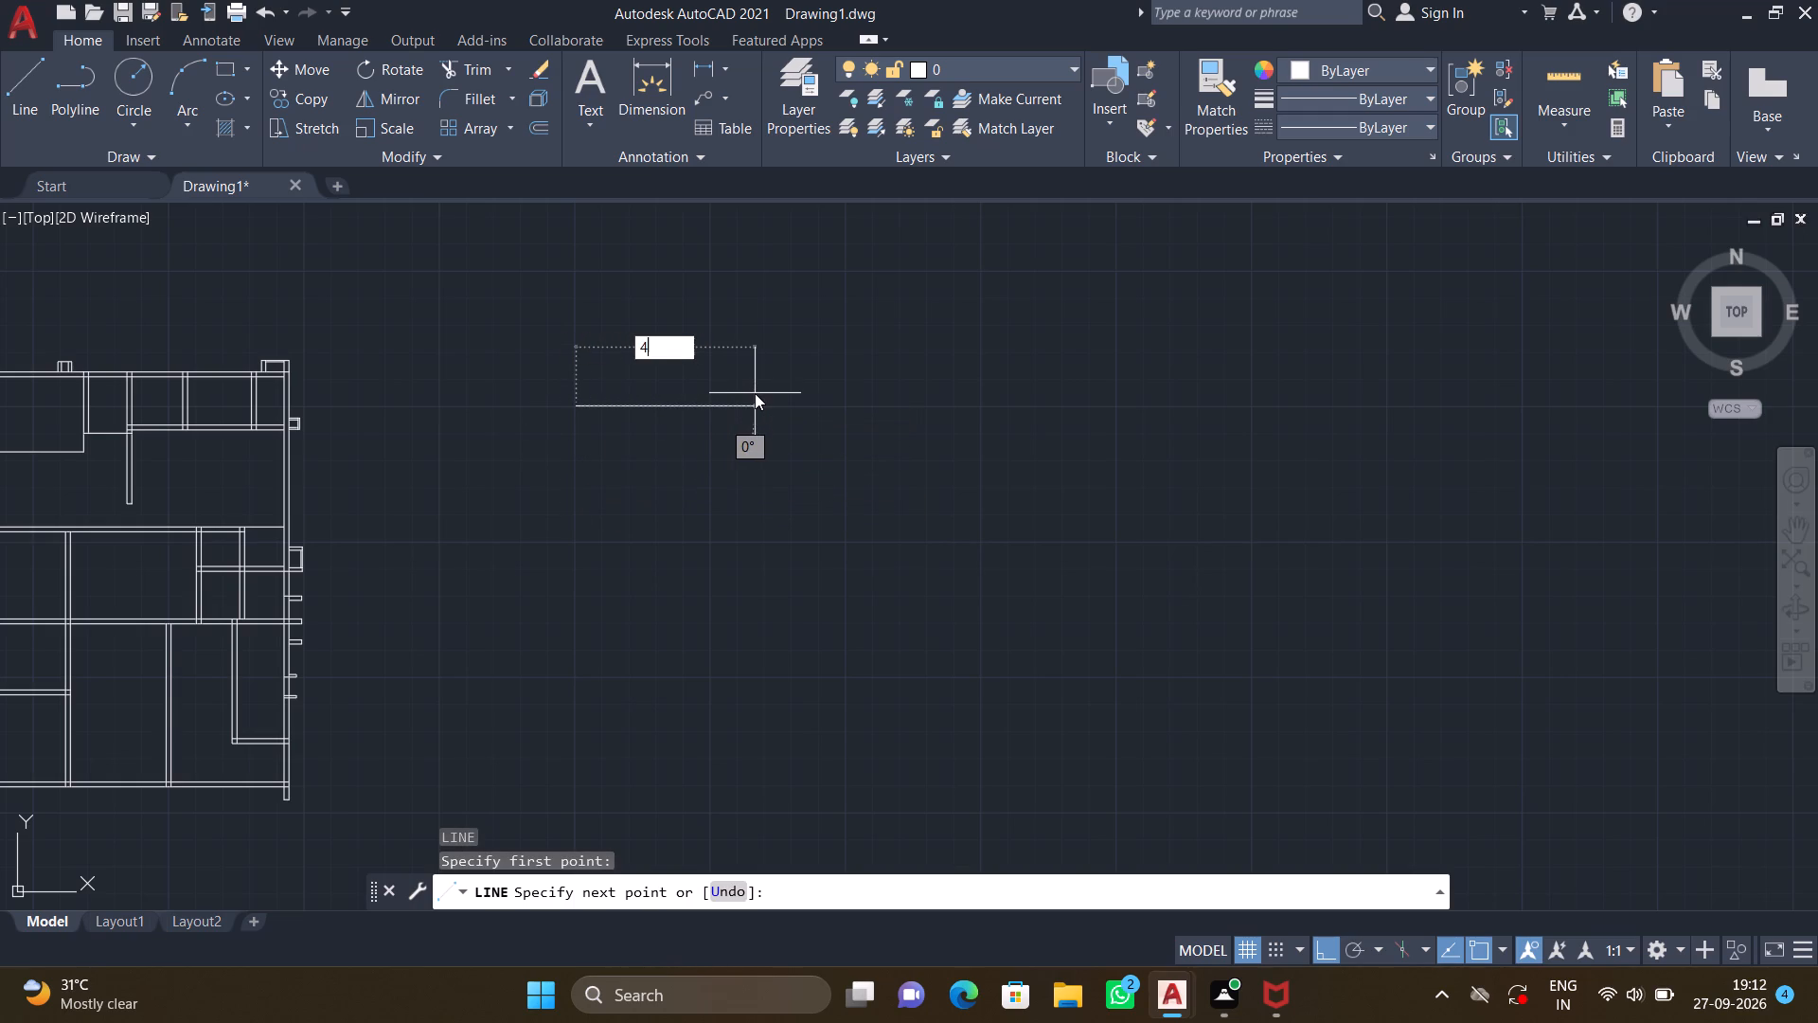
pyautogui.press('BackSpace')
pyautogui.press('Return')
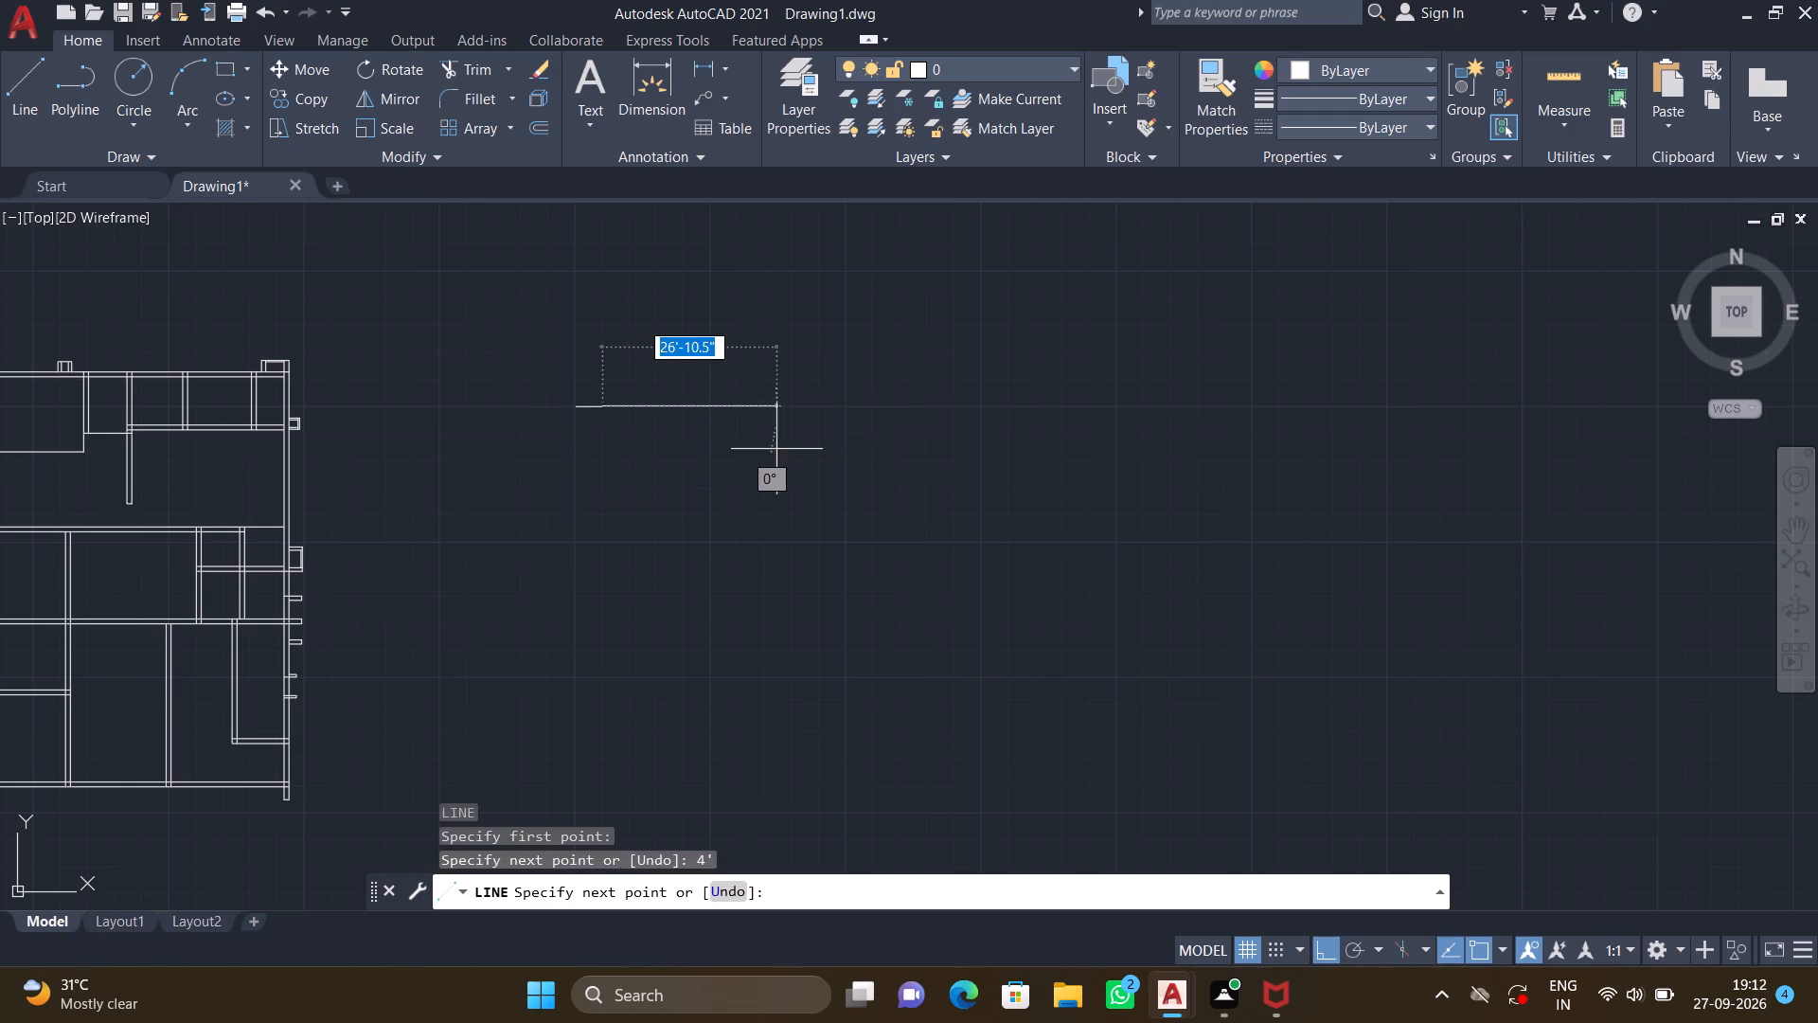
pyautogui.press('9')
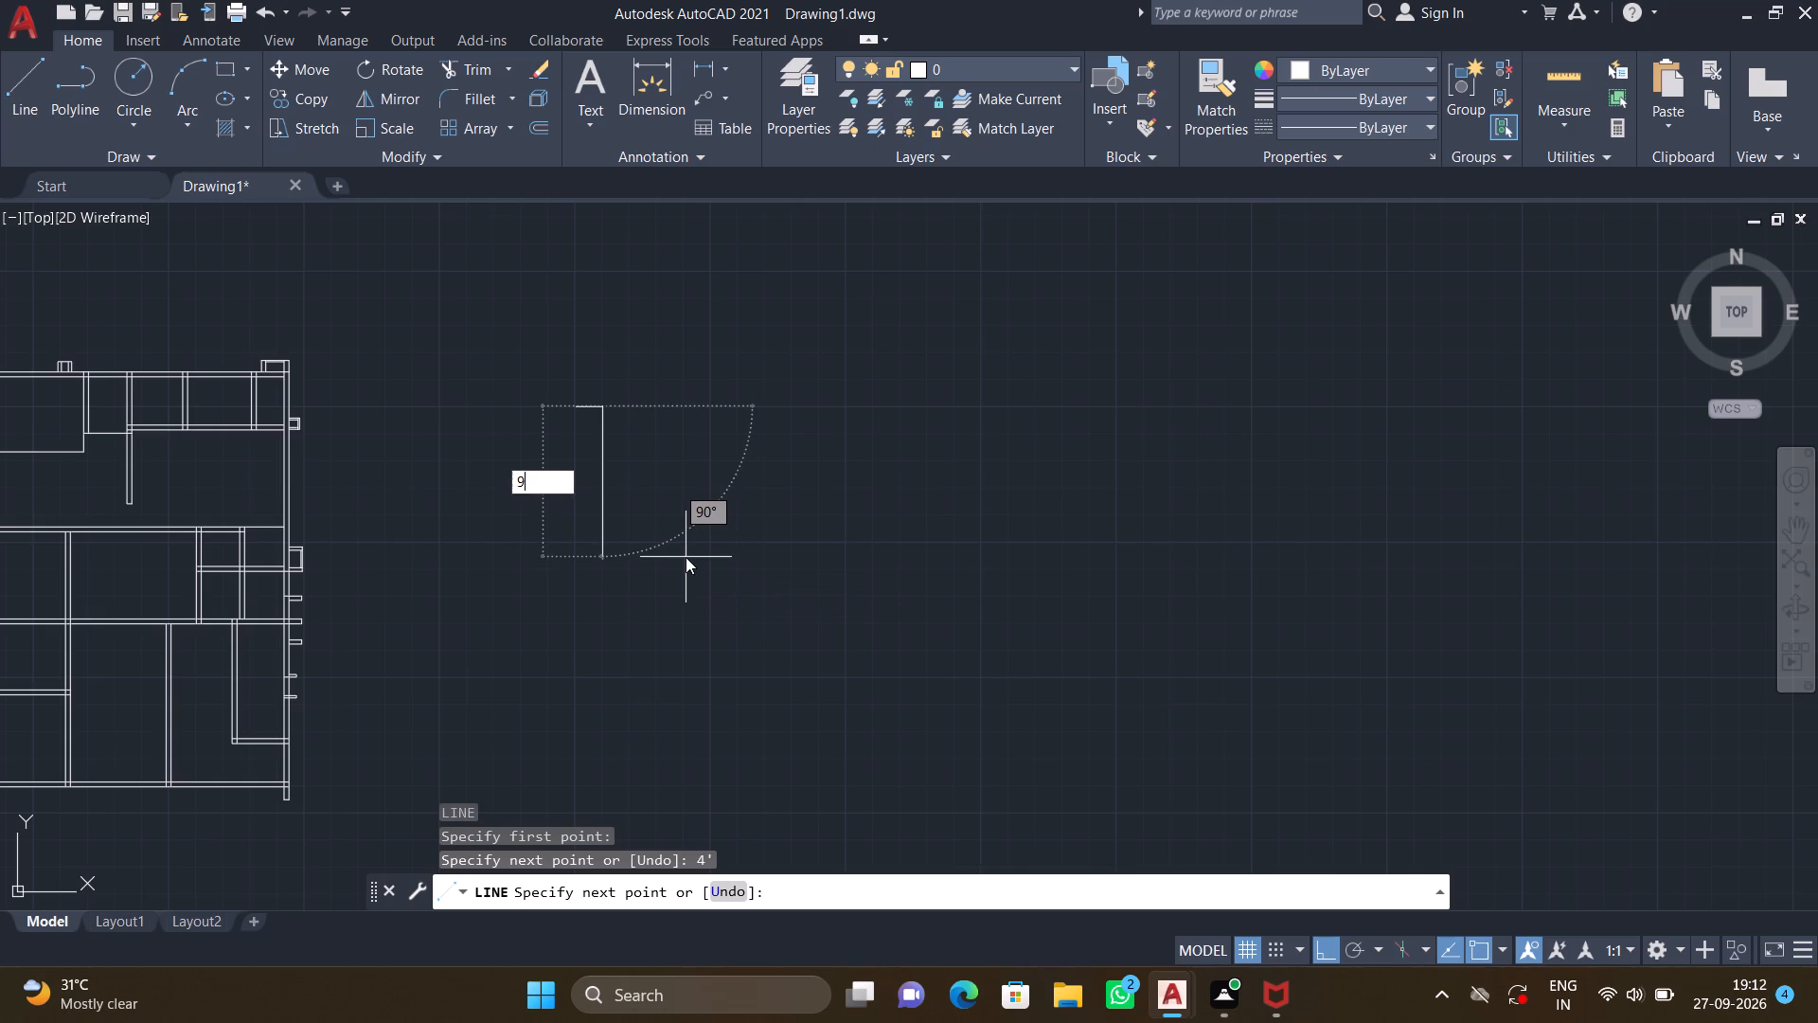
pyautogui.hotkey('shift', '"')
pyautogui.press('Return')
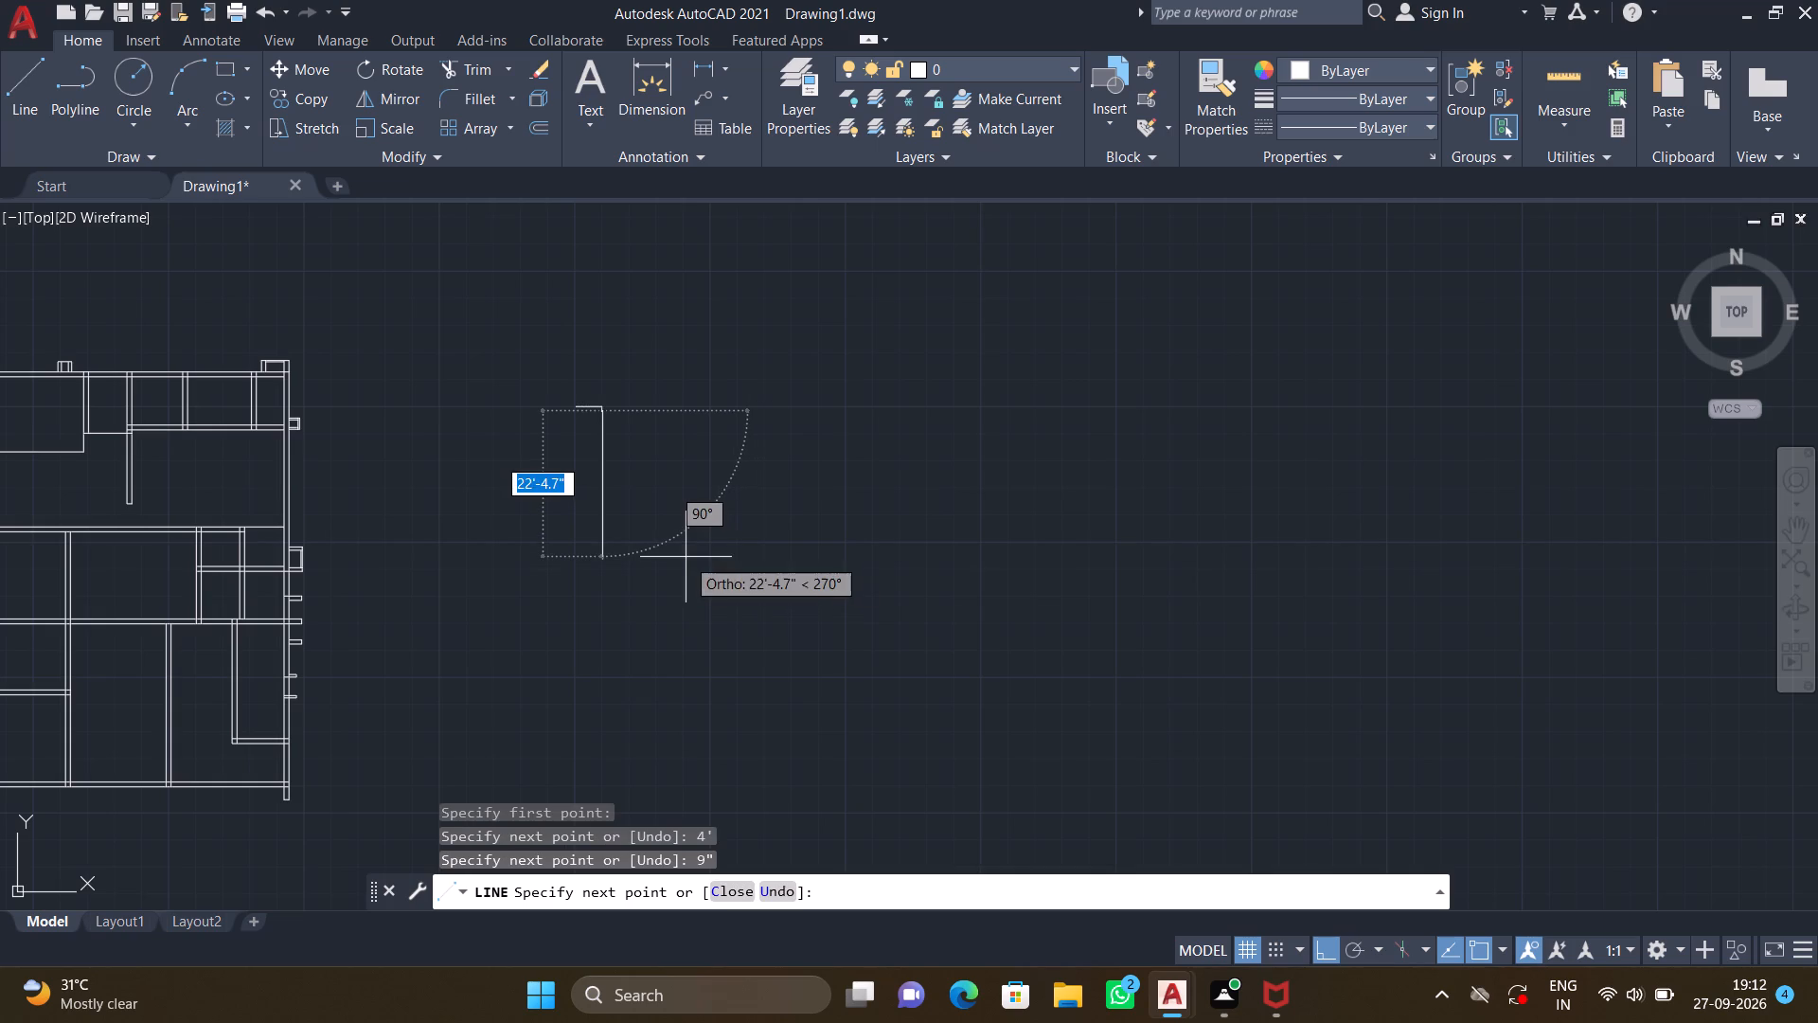
pyautogui.write("4'")
pyautogui.press('Return')
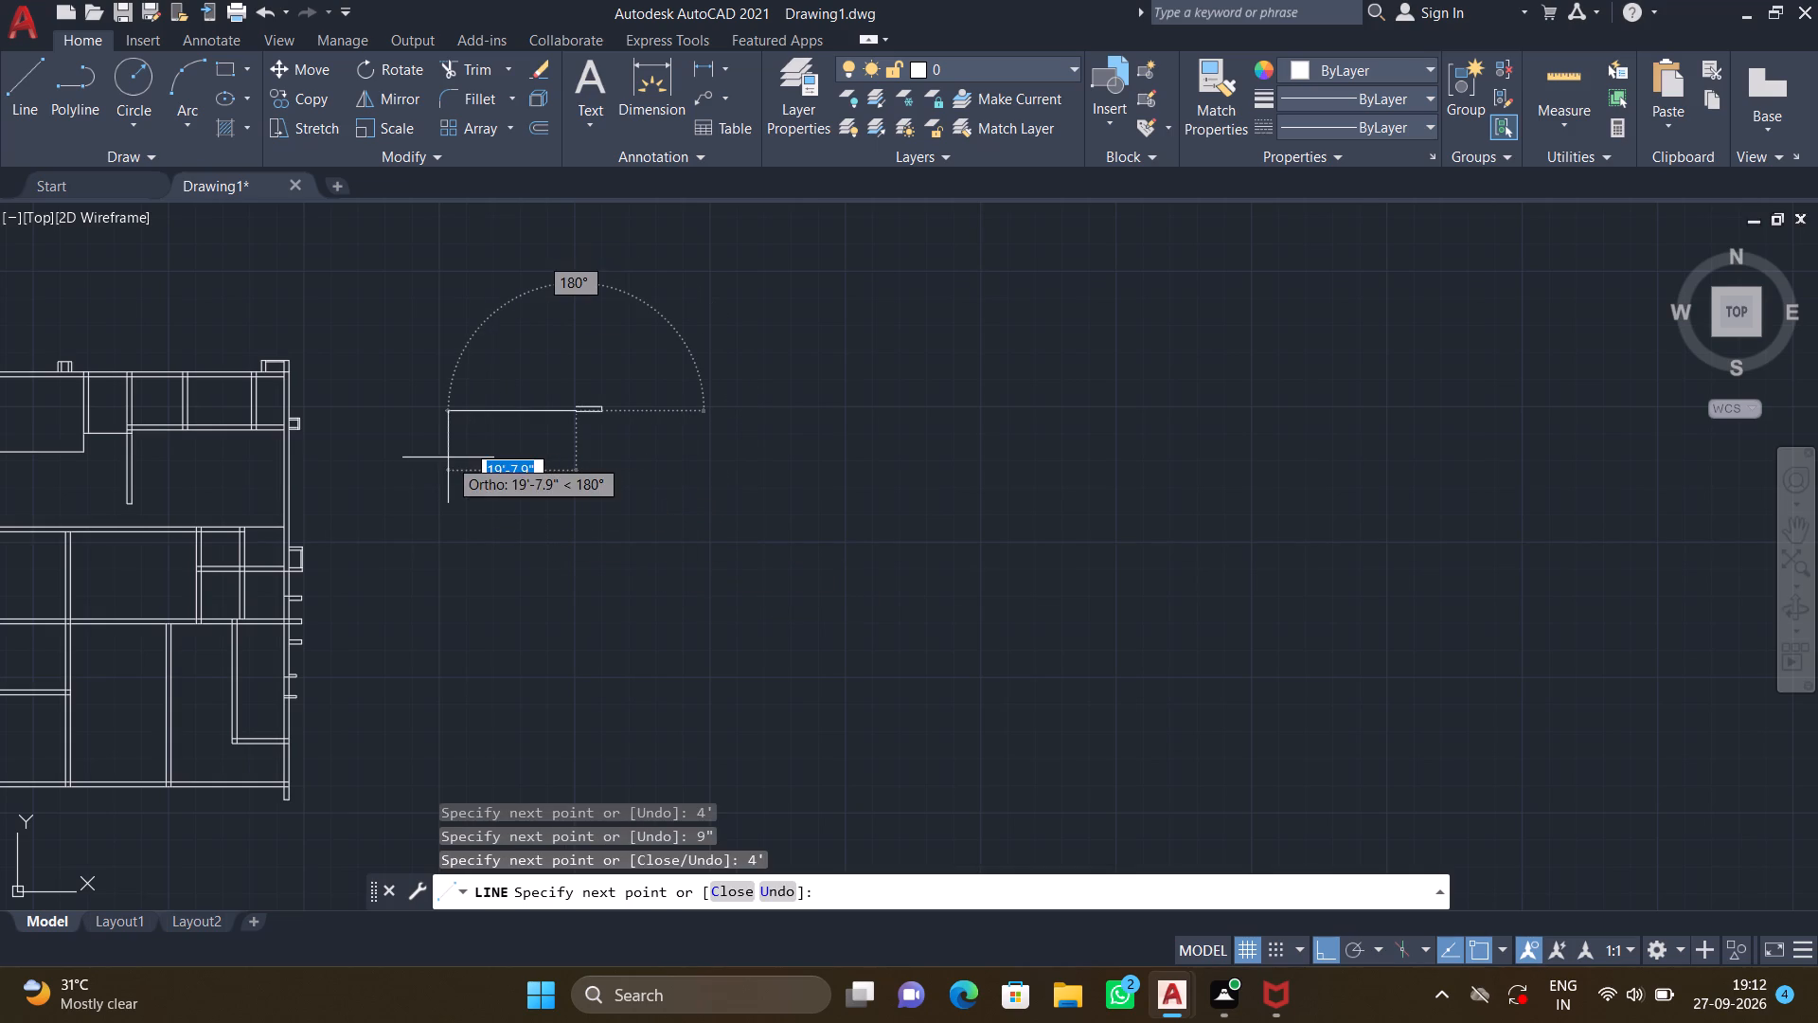
pyautogui.press('9')
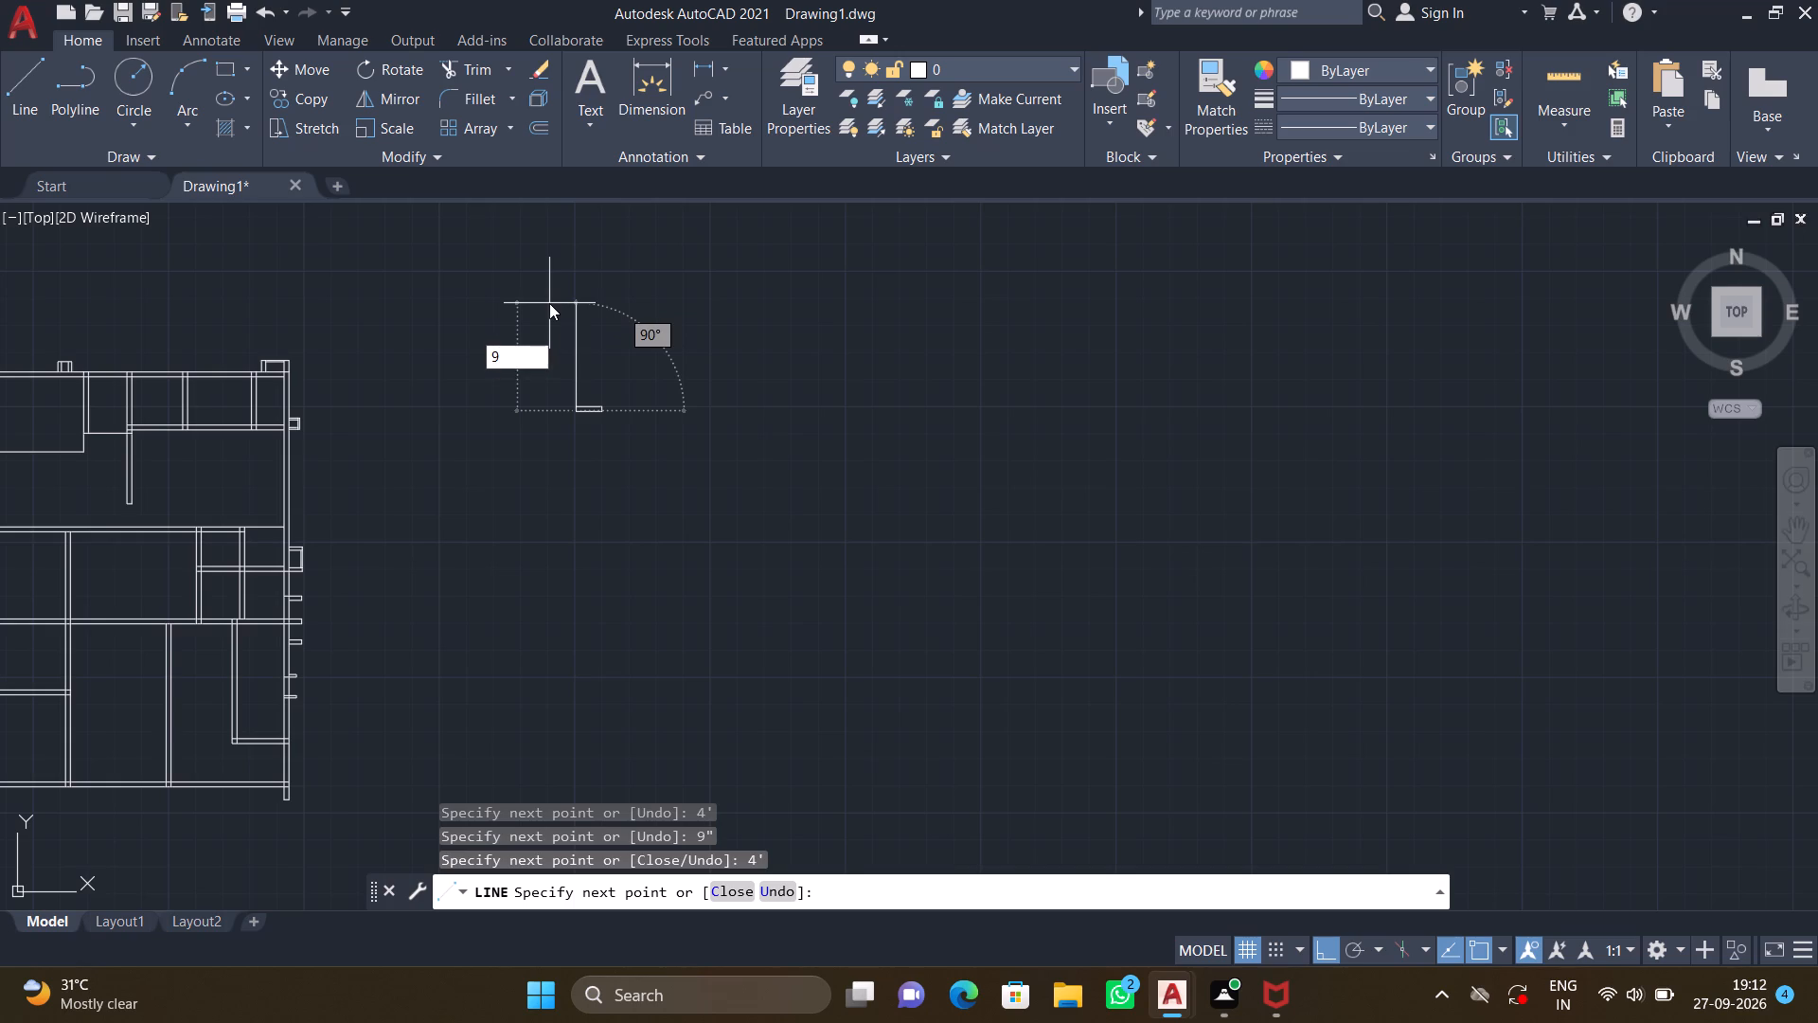
pyautogui.hotkey('shift', '"')
pyautogui.press('Return')
pyautogui.press('Return')
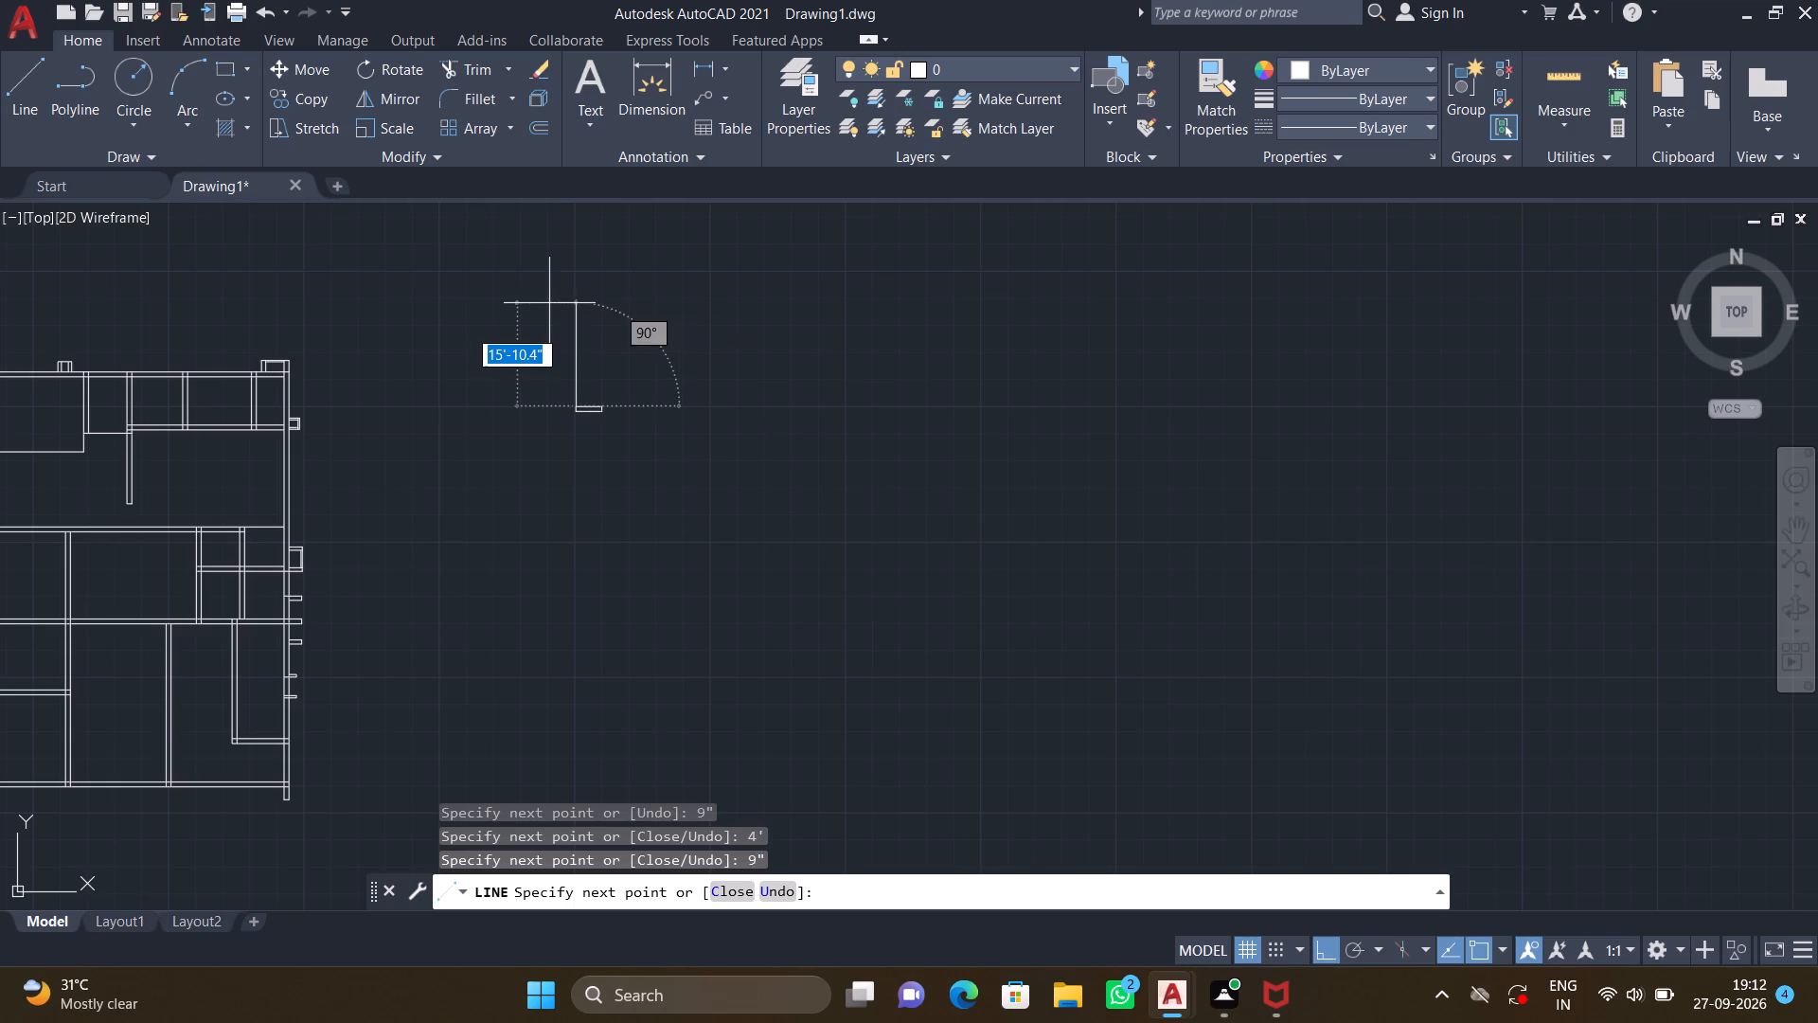
# Offset both long edges of the 4' rectangle 3" inward.
pyautogui.scroll(5, 580, 389)
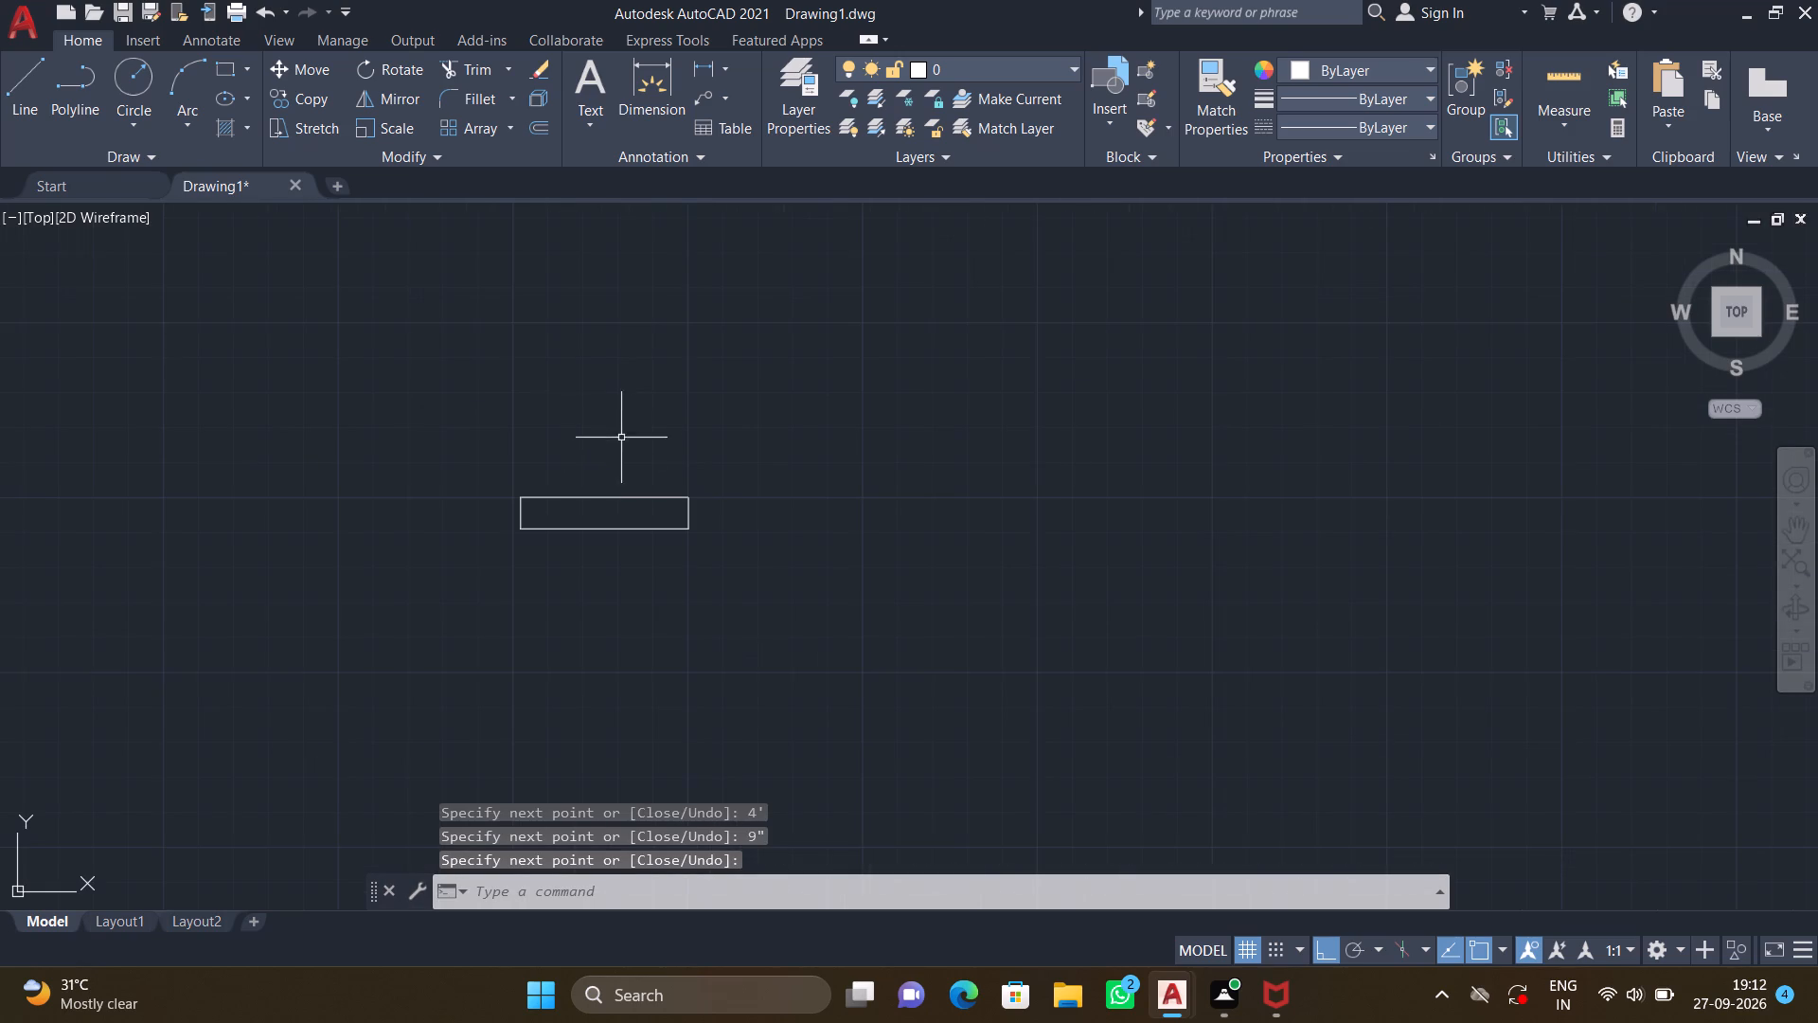
pyautogui.scroll(3, 597, 520)
pyautogui.press('o')
pyautogui.press('Return')
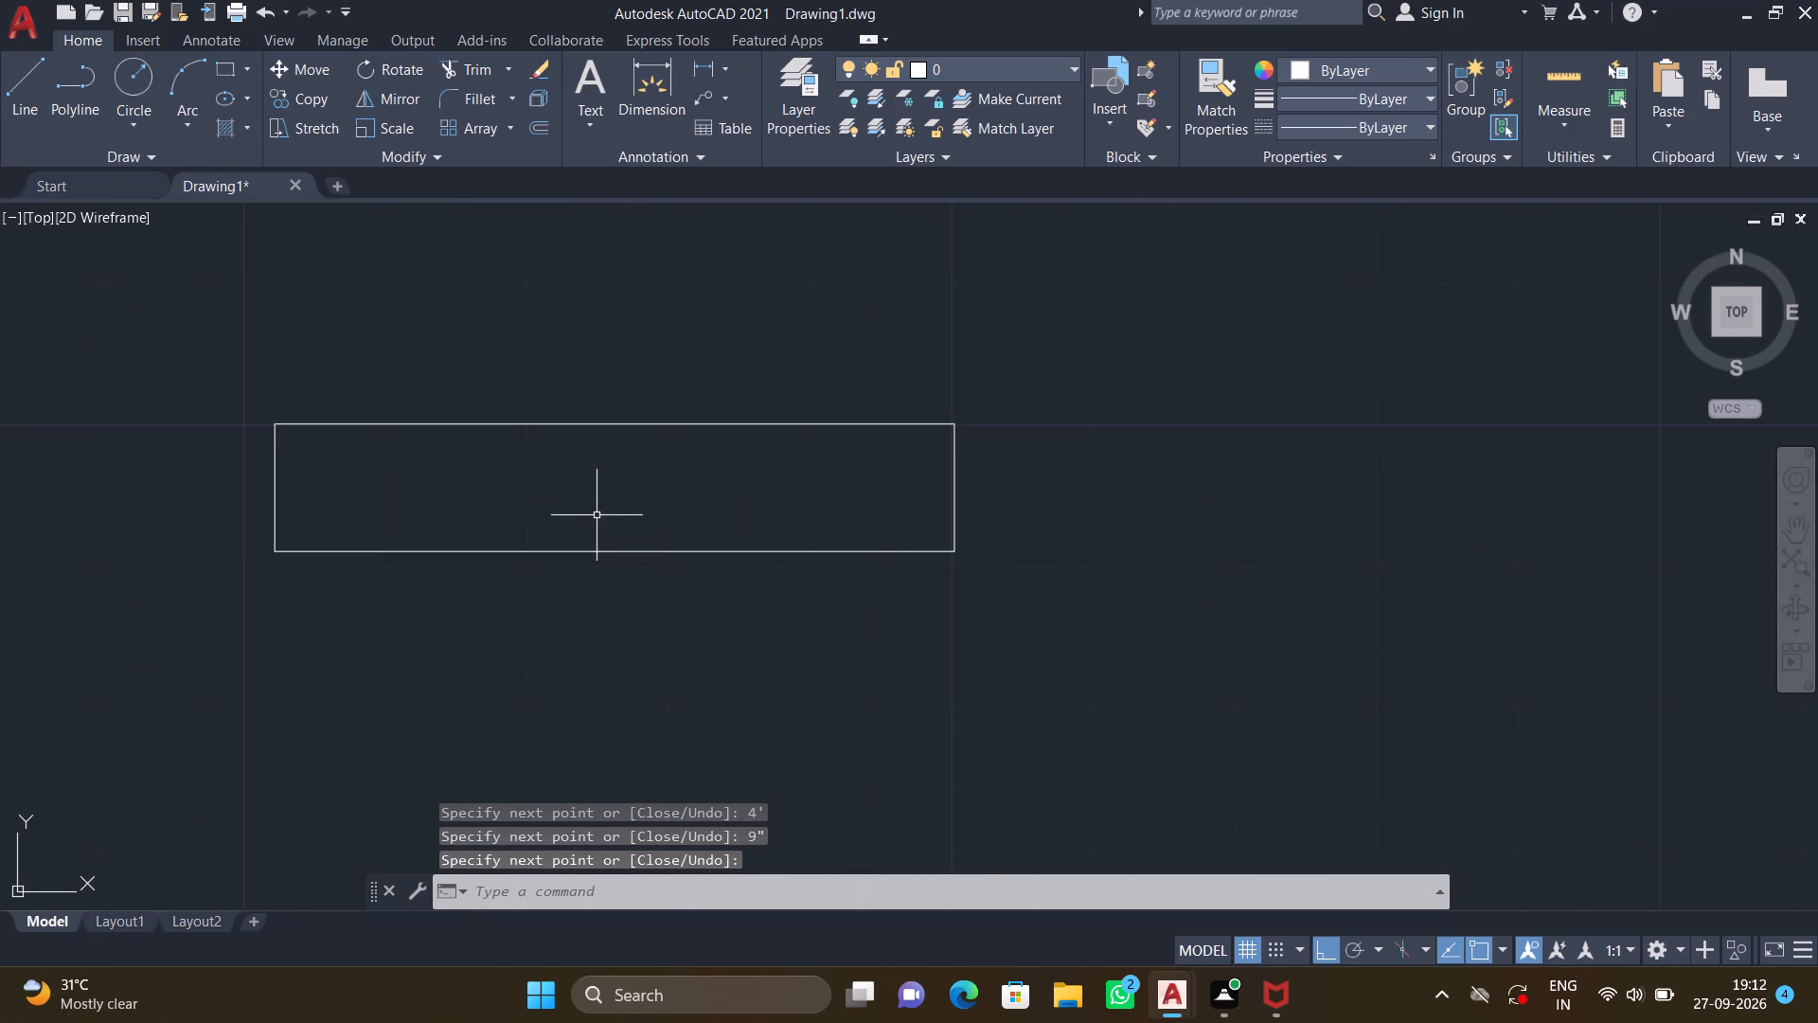
pyautogui.write('3"')
pyautogui.press('Return')
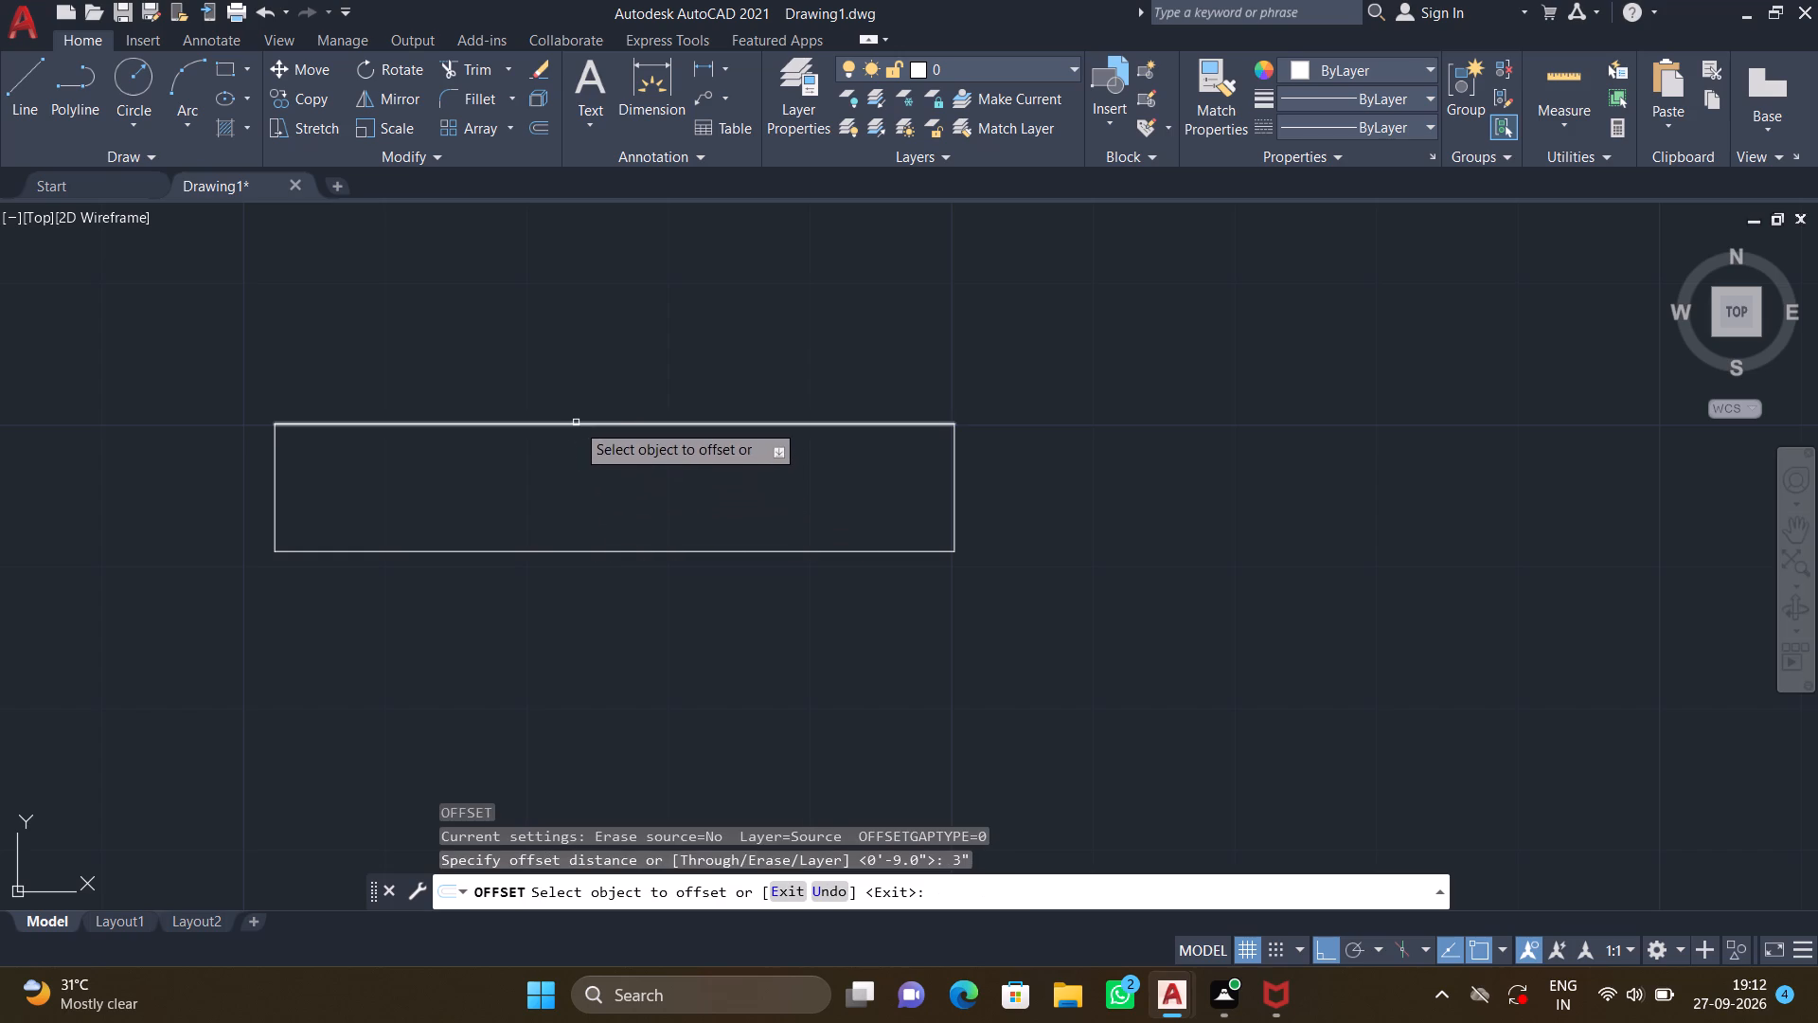
pyautogui.click(576, 422)
pyautogui.click(576, 476)
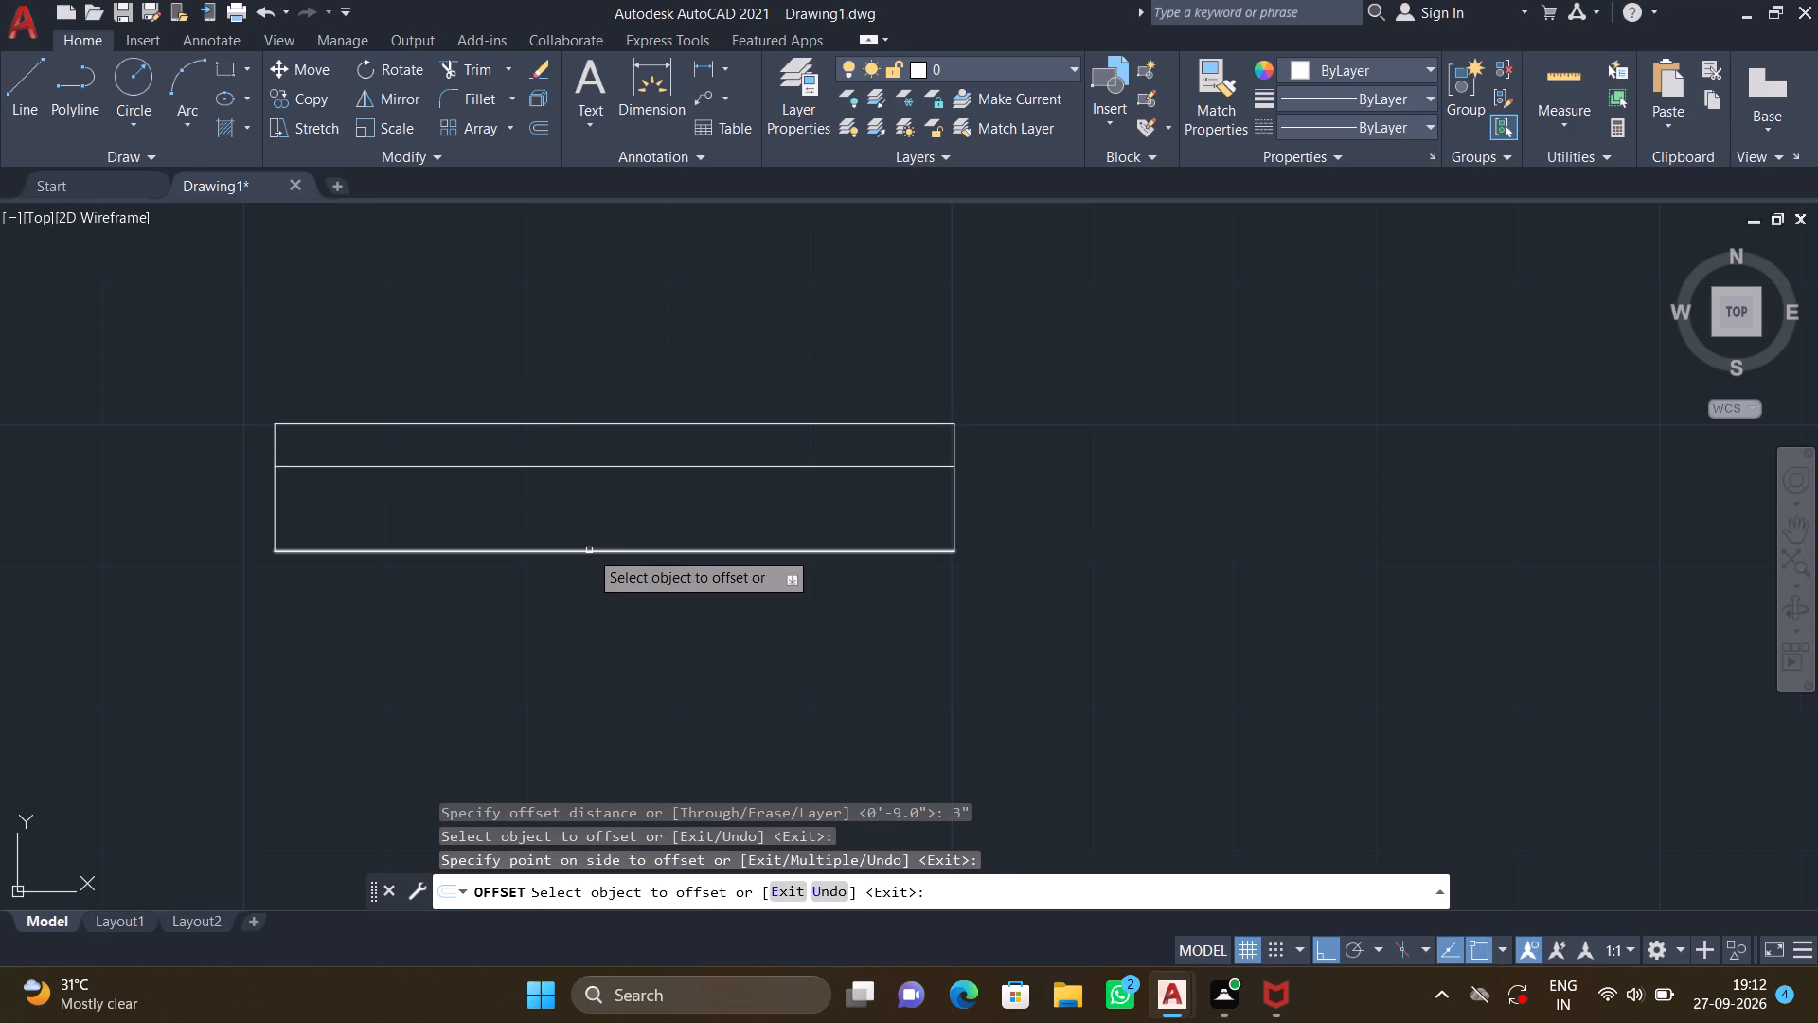
pyautogui.click(589, 550)
pyautogui.click(578, 496)
pyautogui.press('Return')
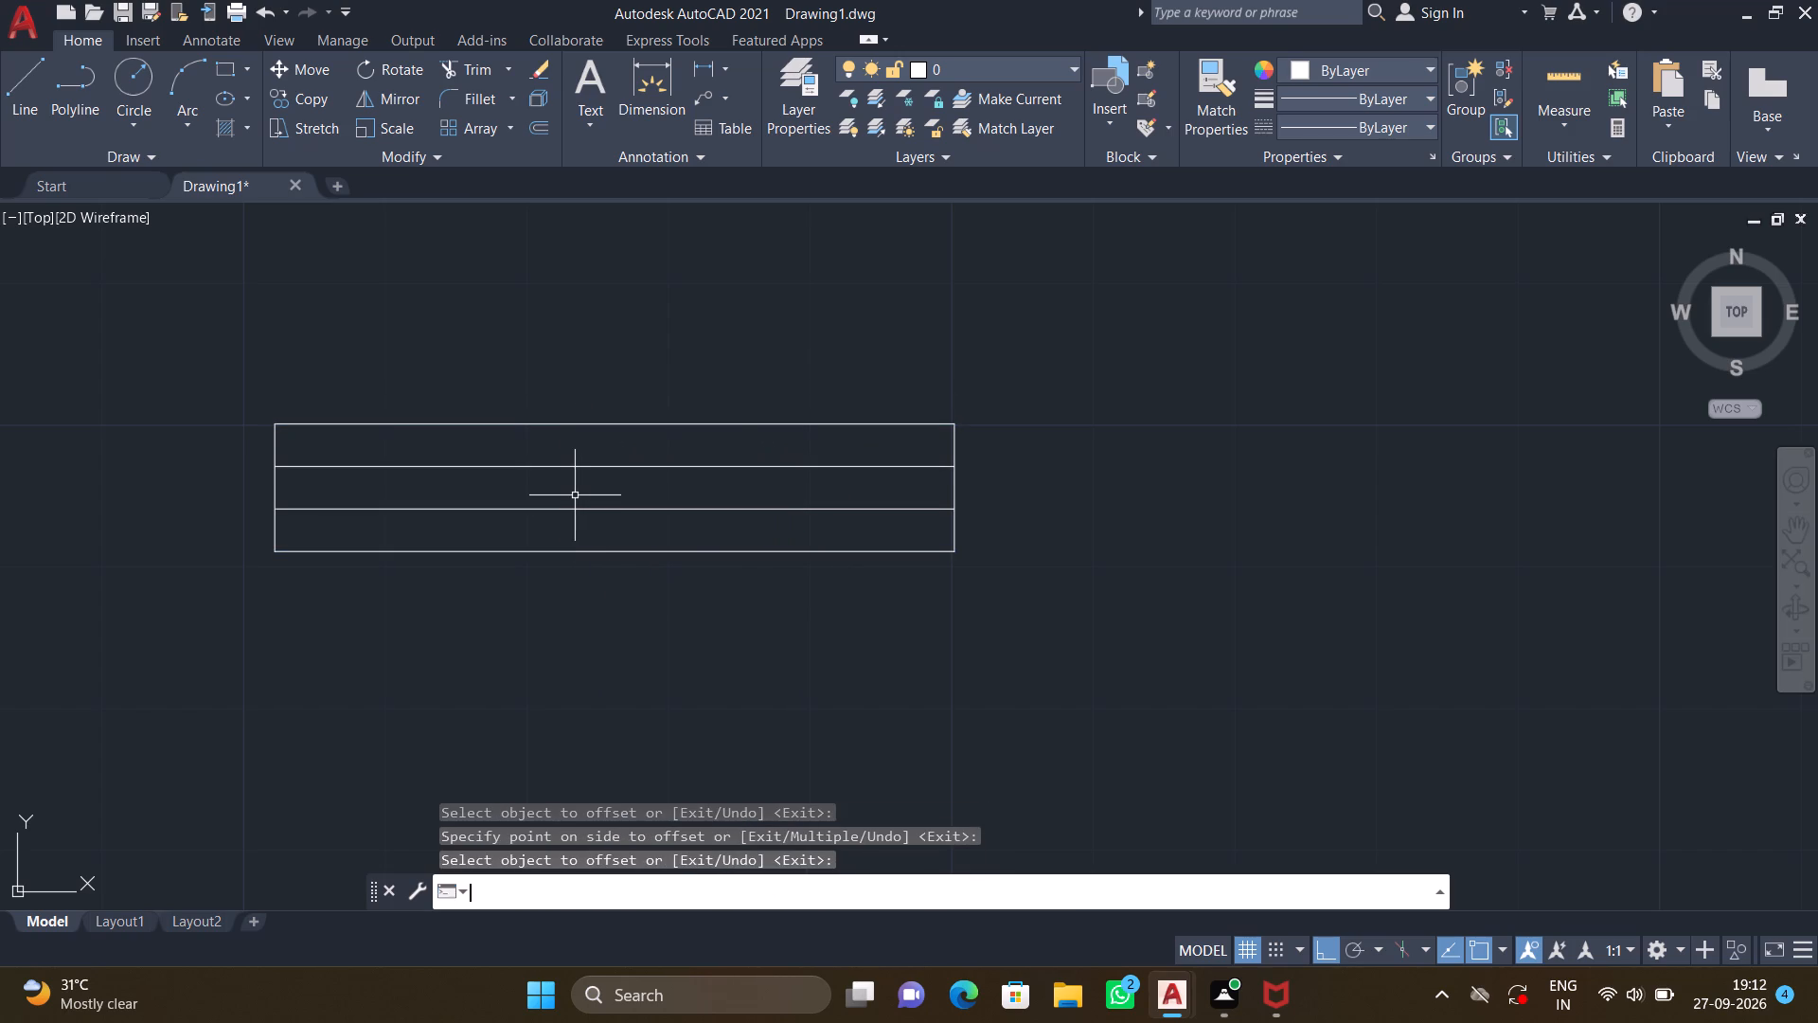
# Draw a 6' by 9" rectangle from lines just south of the 4' rectangle.
pyautogui.scroll(-3, 577, 503)
pyautogui.moveTo(537, 630); pyautogui.dragTo(566, 535, button='middle')
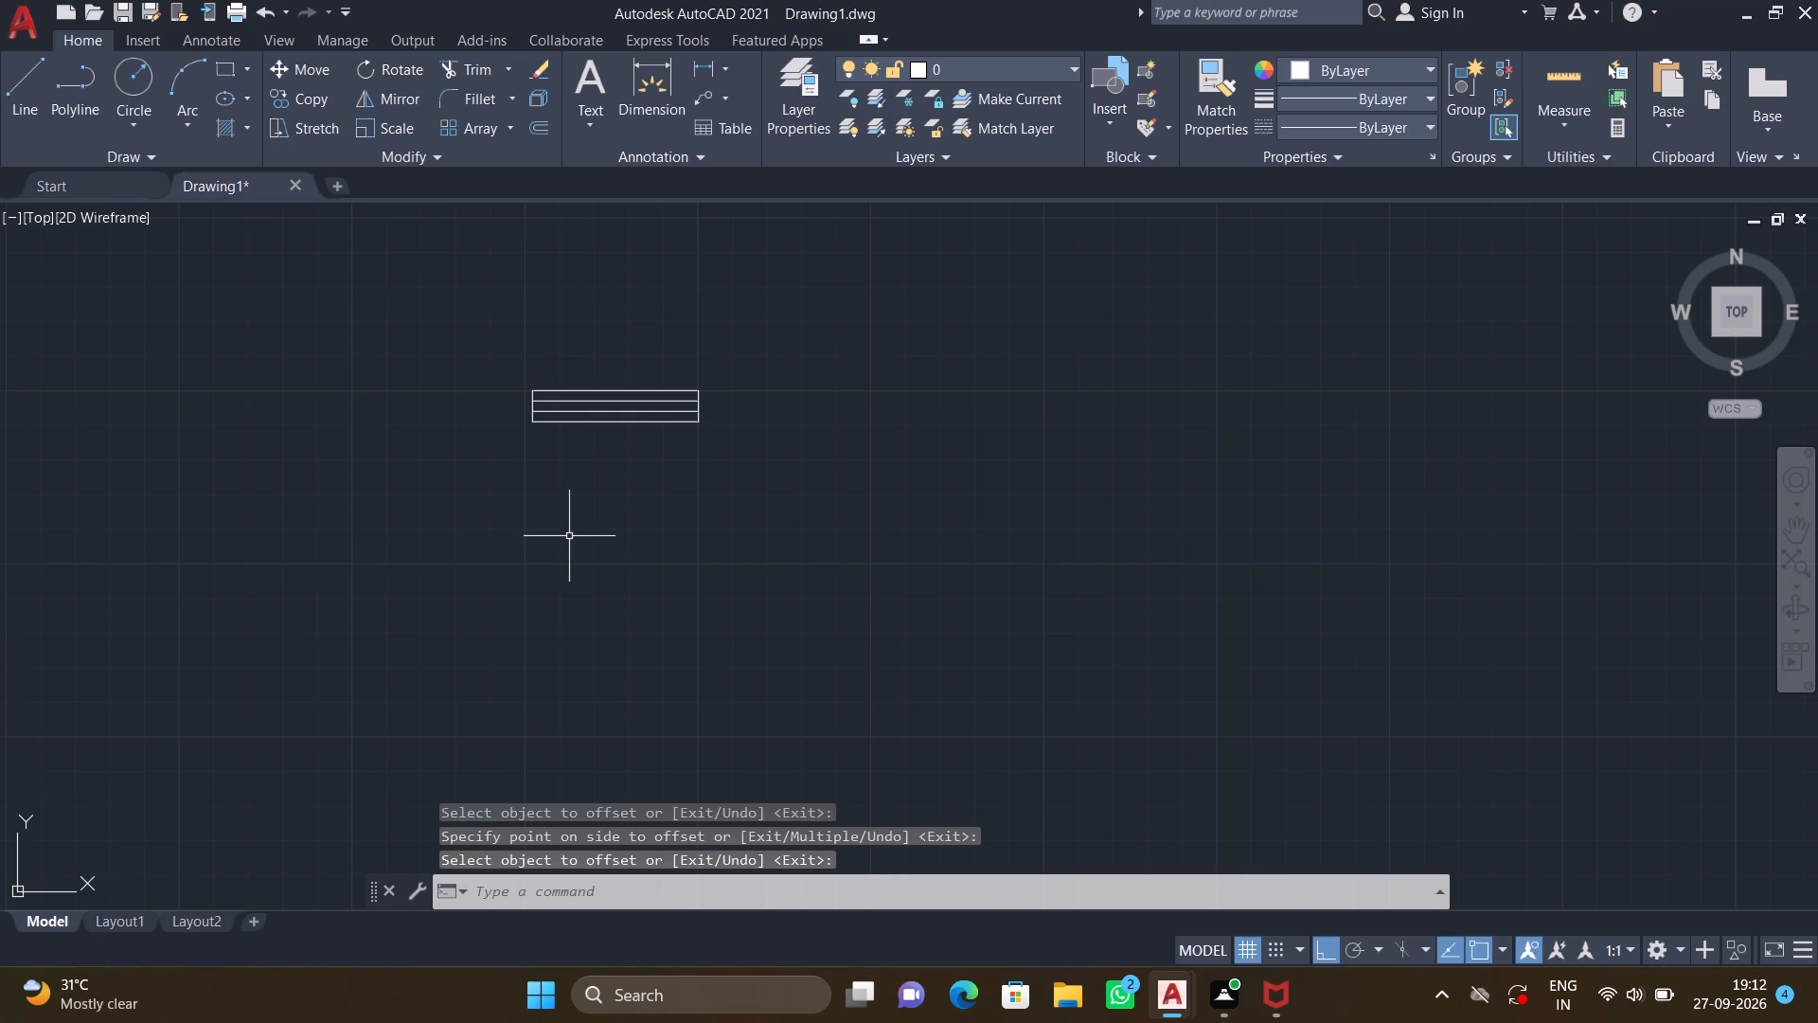
pyautogui.press('l')
pyautogui.press('Return')
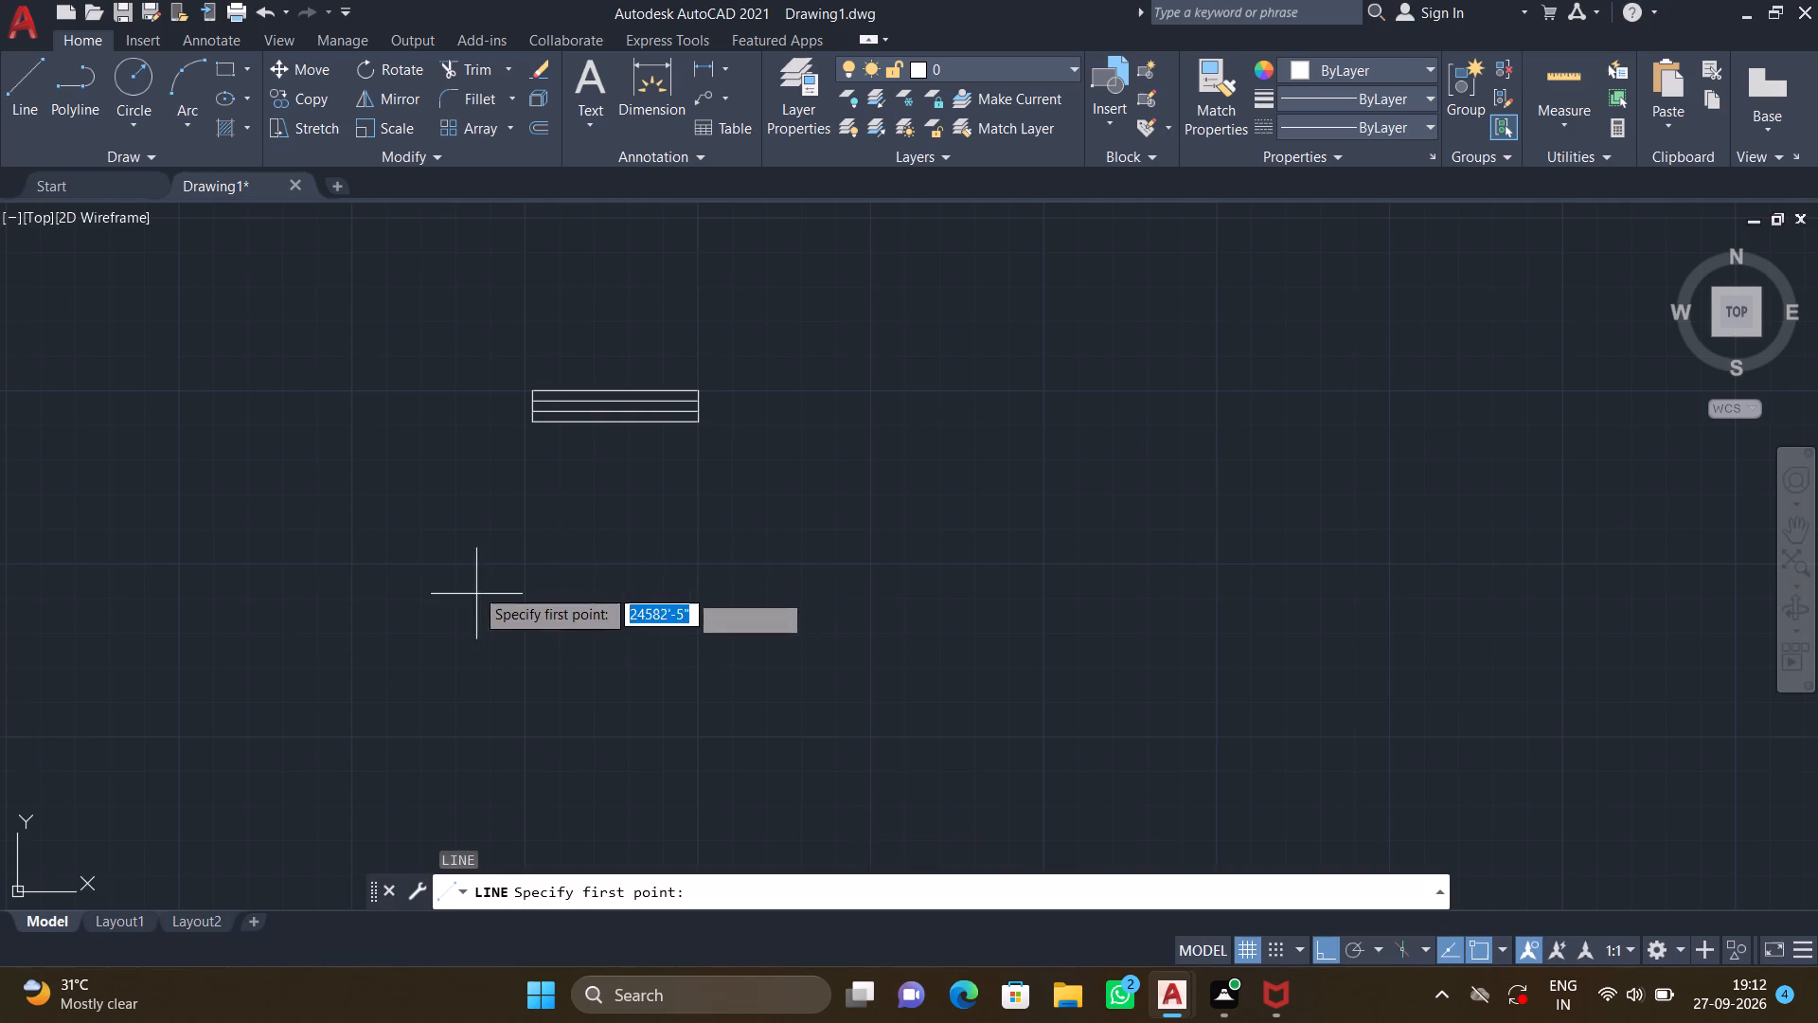
pyautogui.click(544, 555)
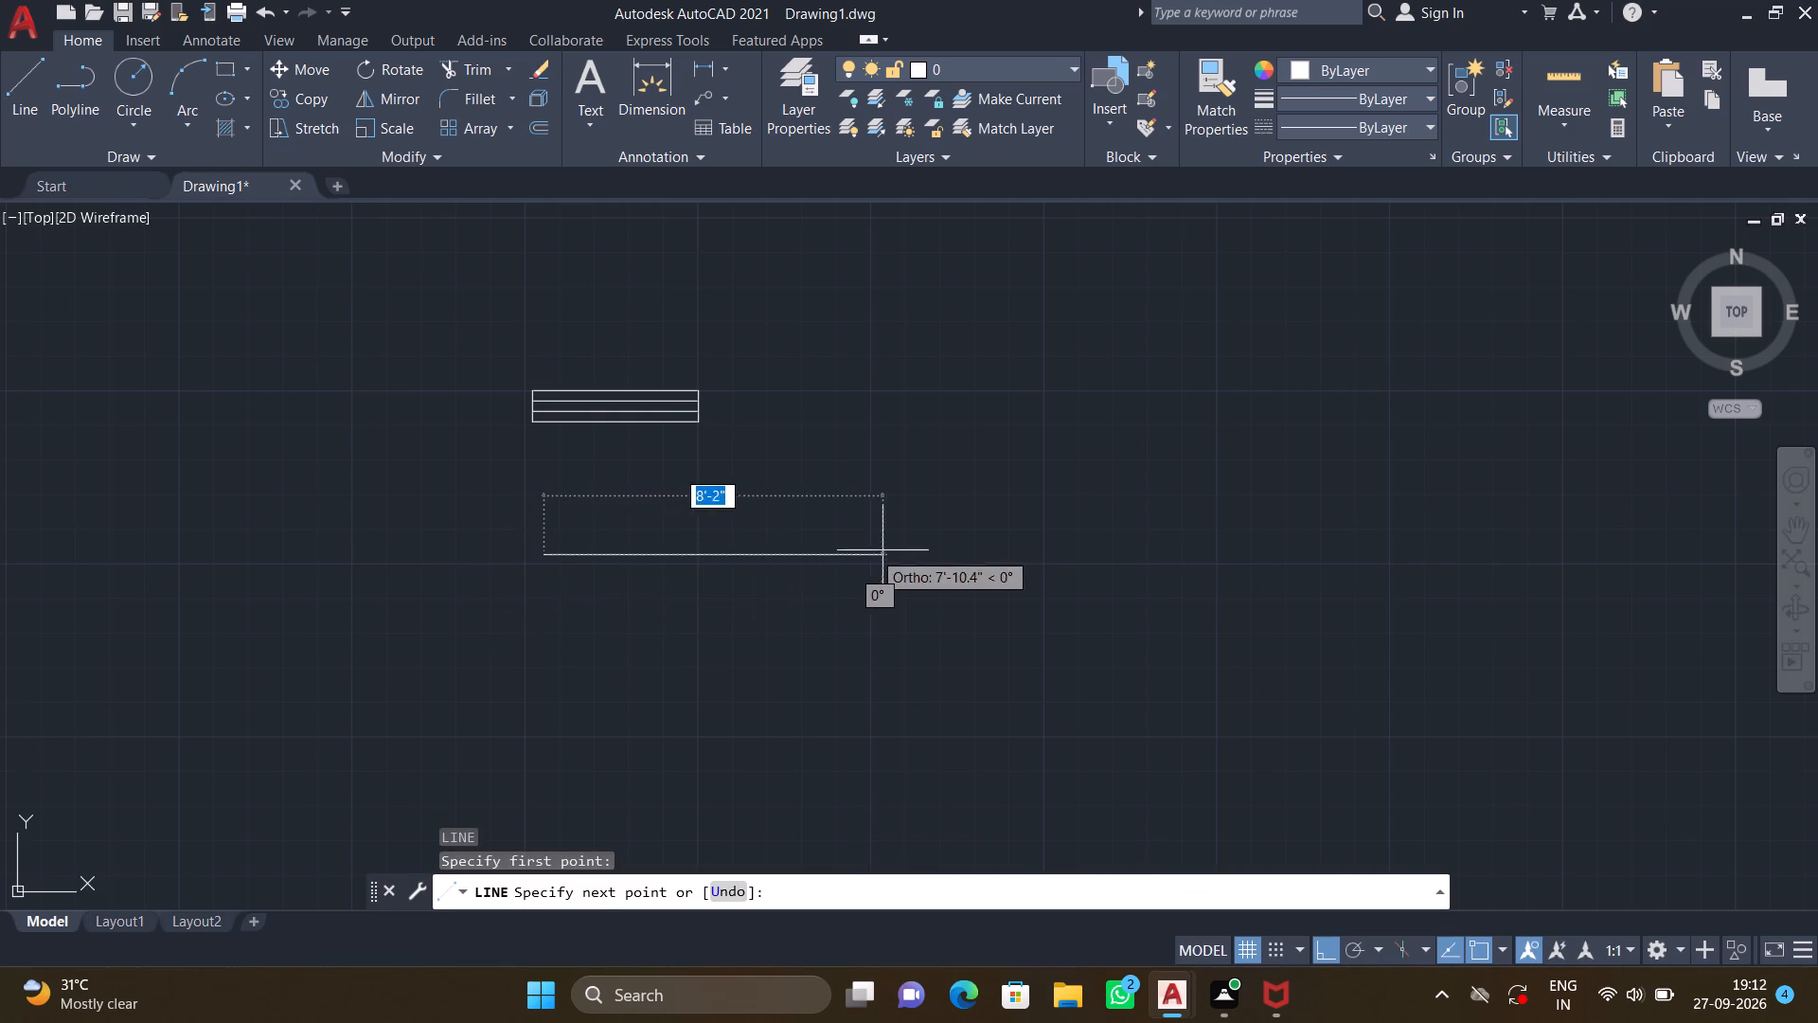
pyautogui.write("6'")
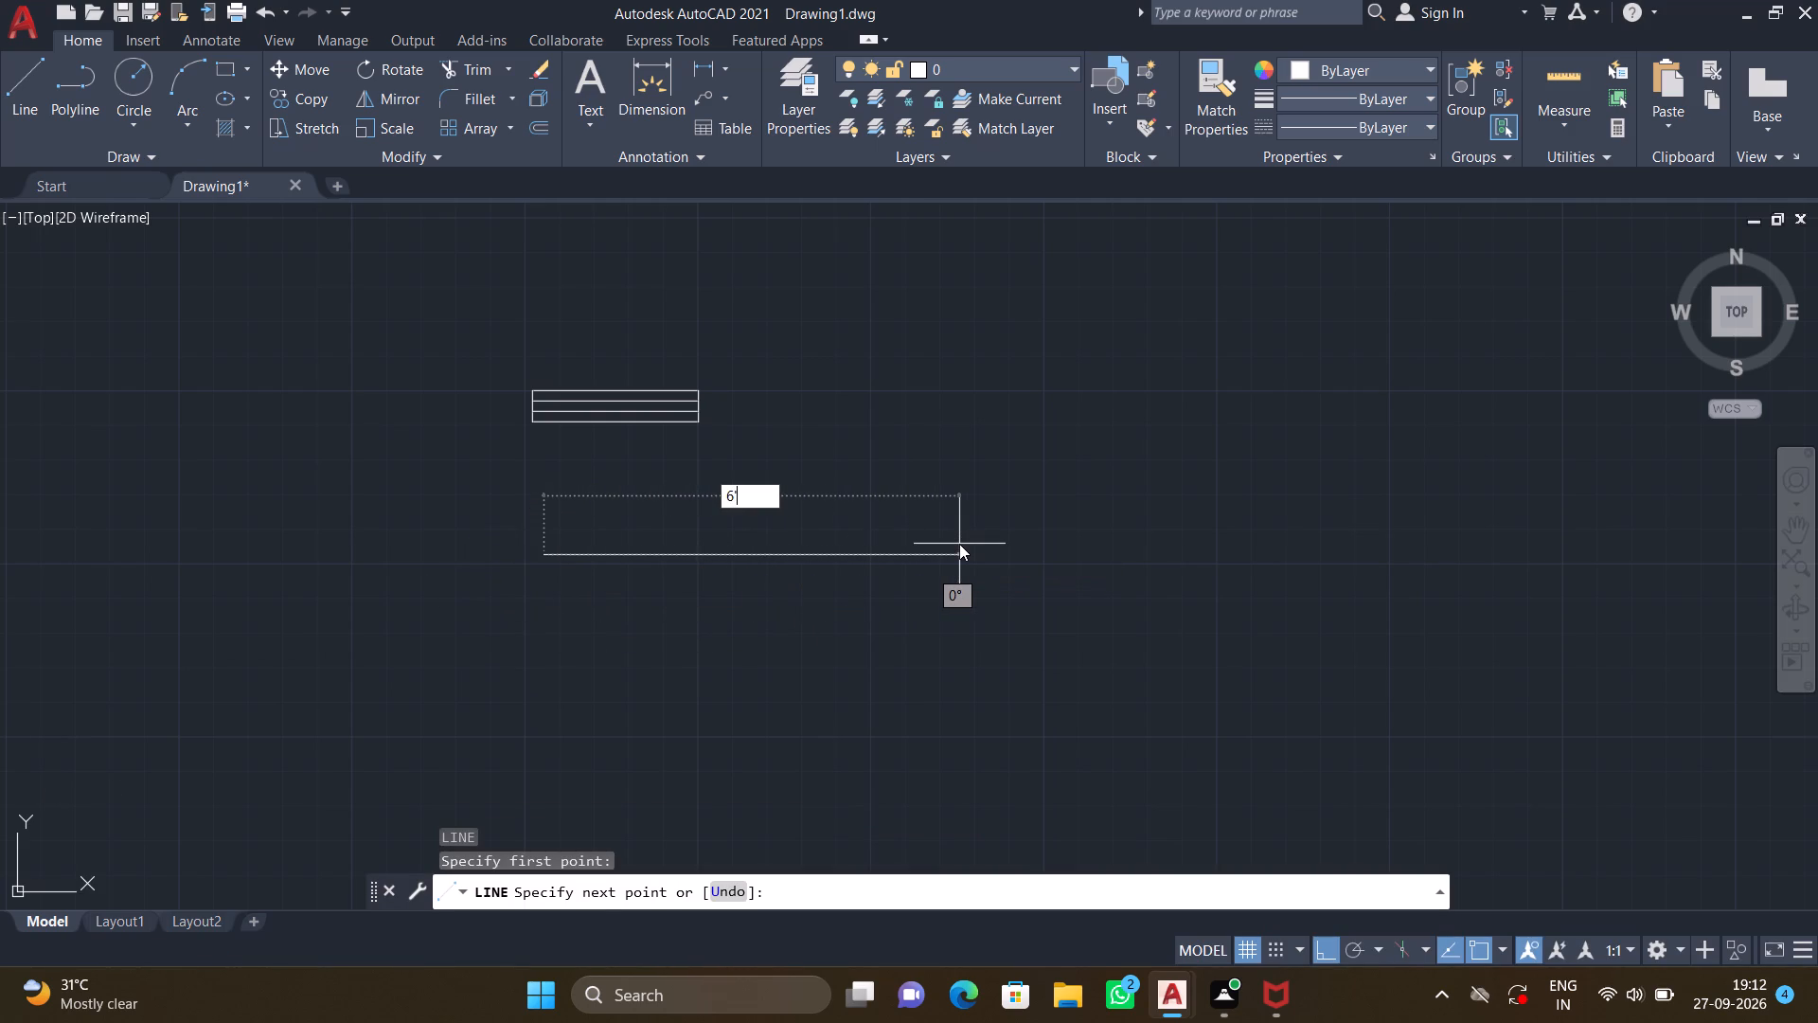
pyautogui.press('Return')
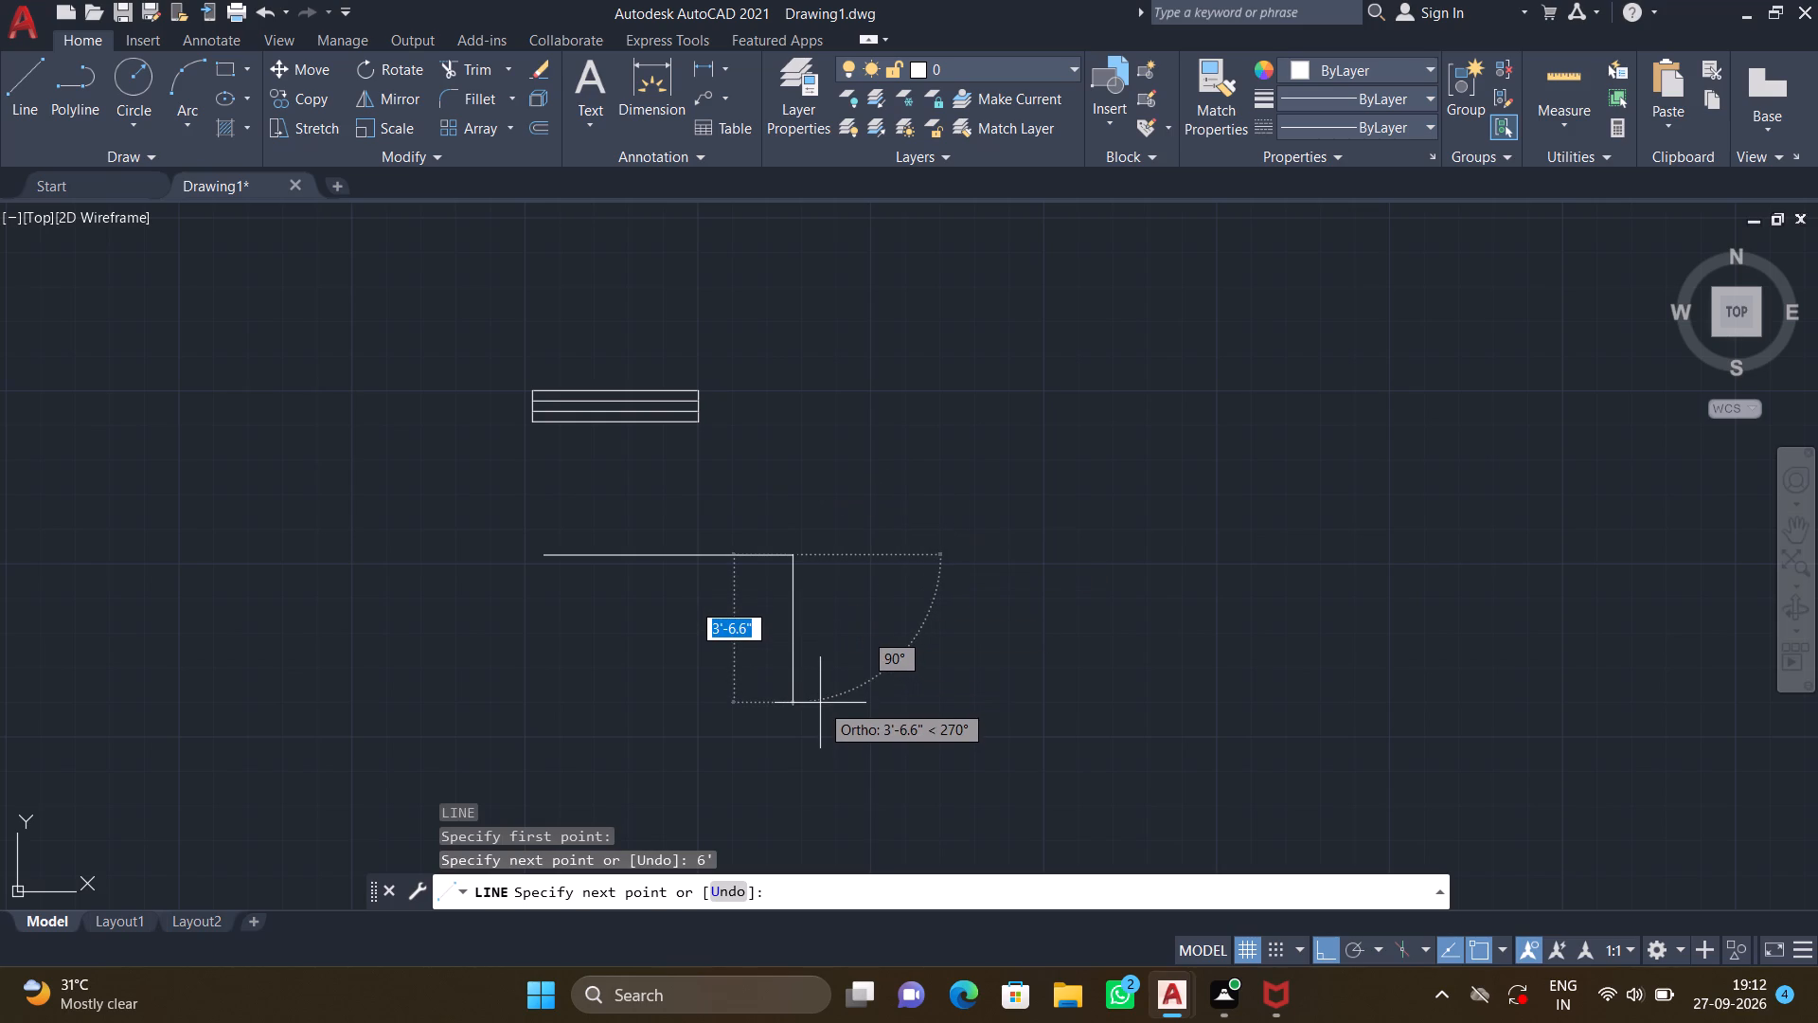
pyautogui.press('9')
pyautogui.hotkey('shift', '"')
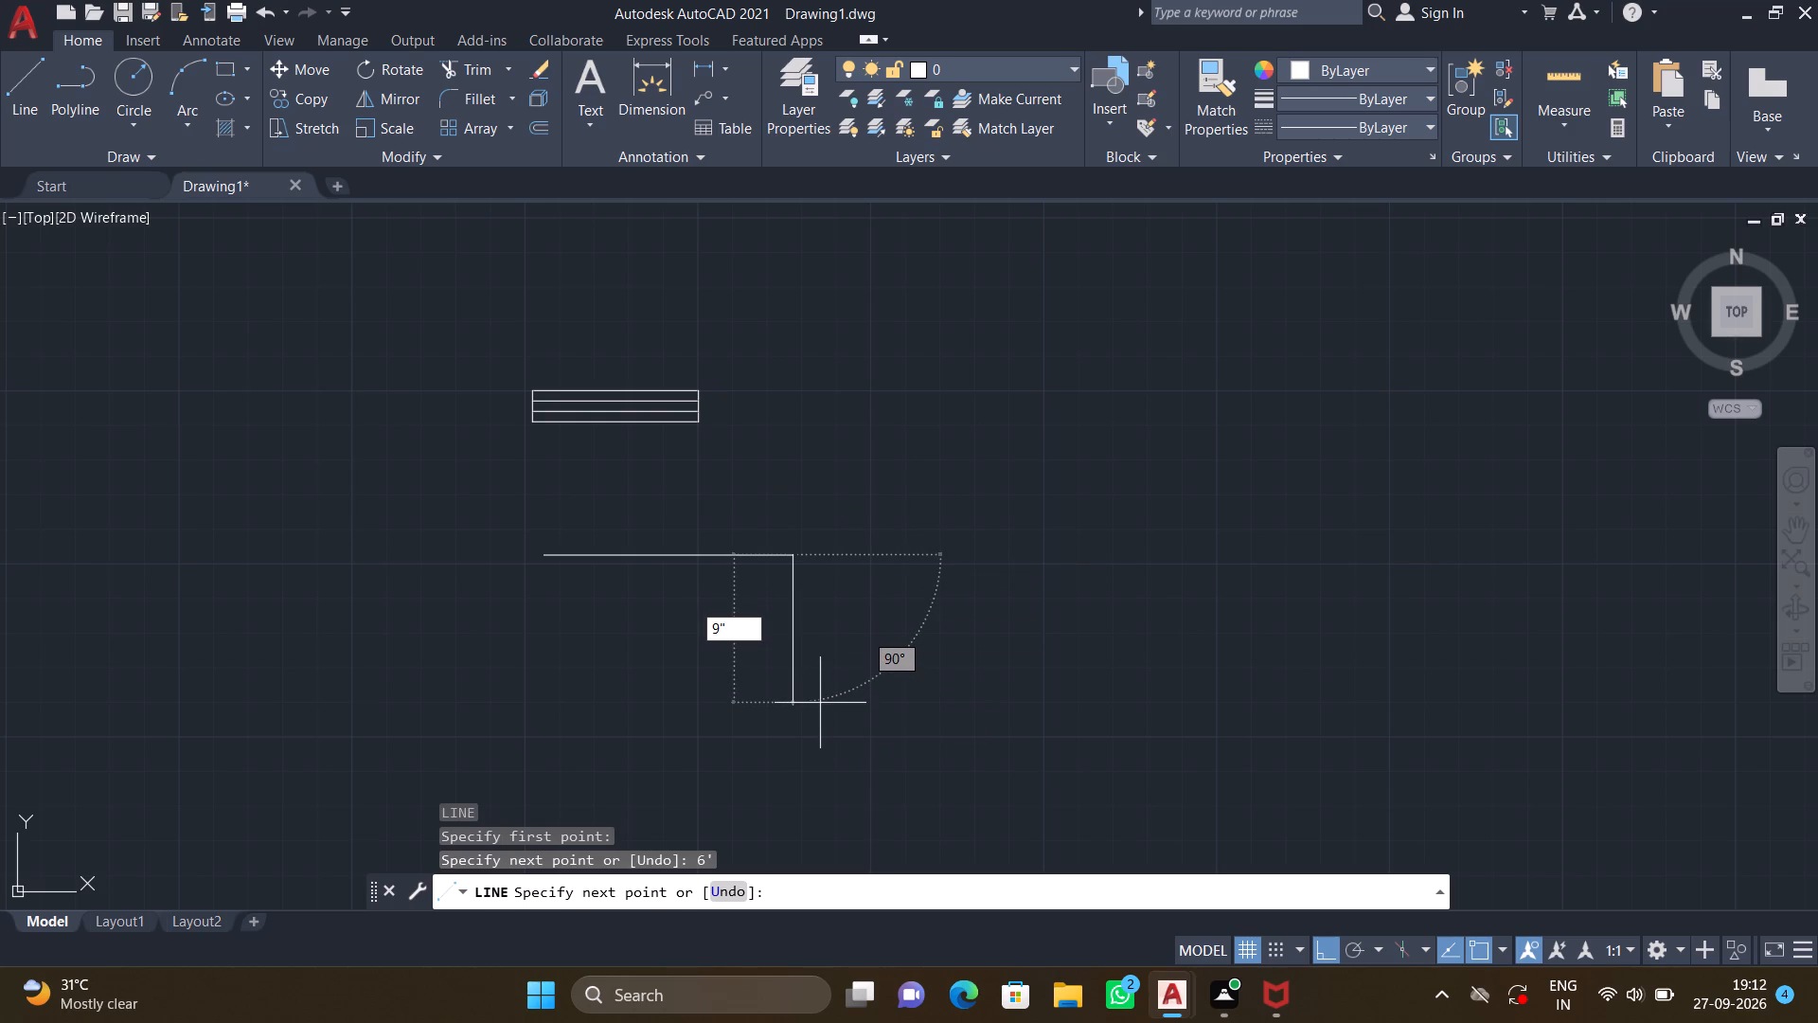
pyautogui.press('Return')
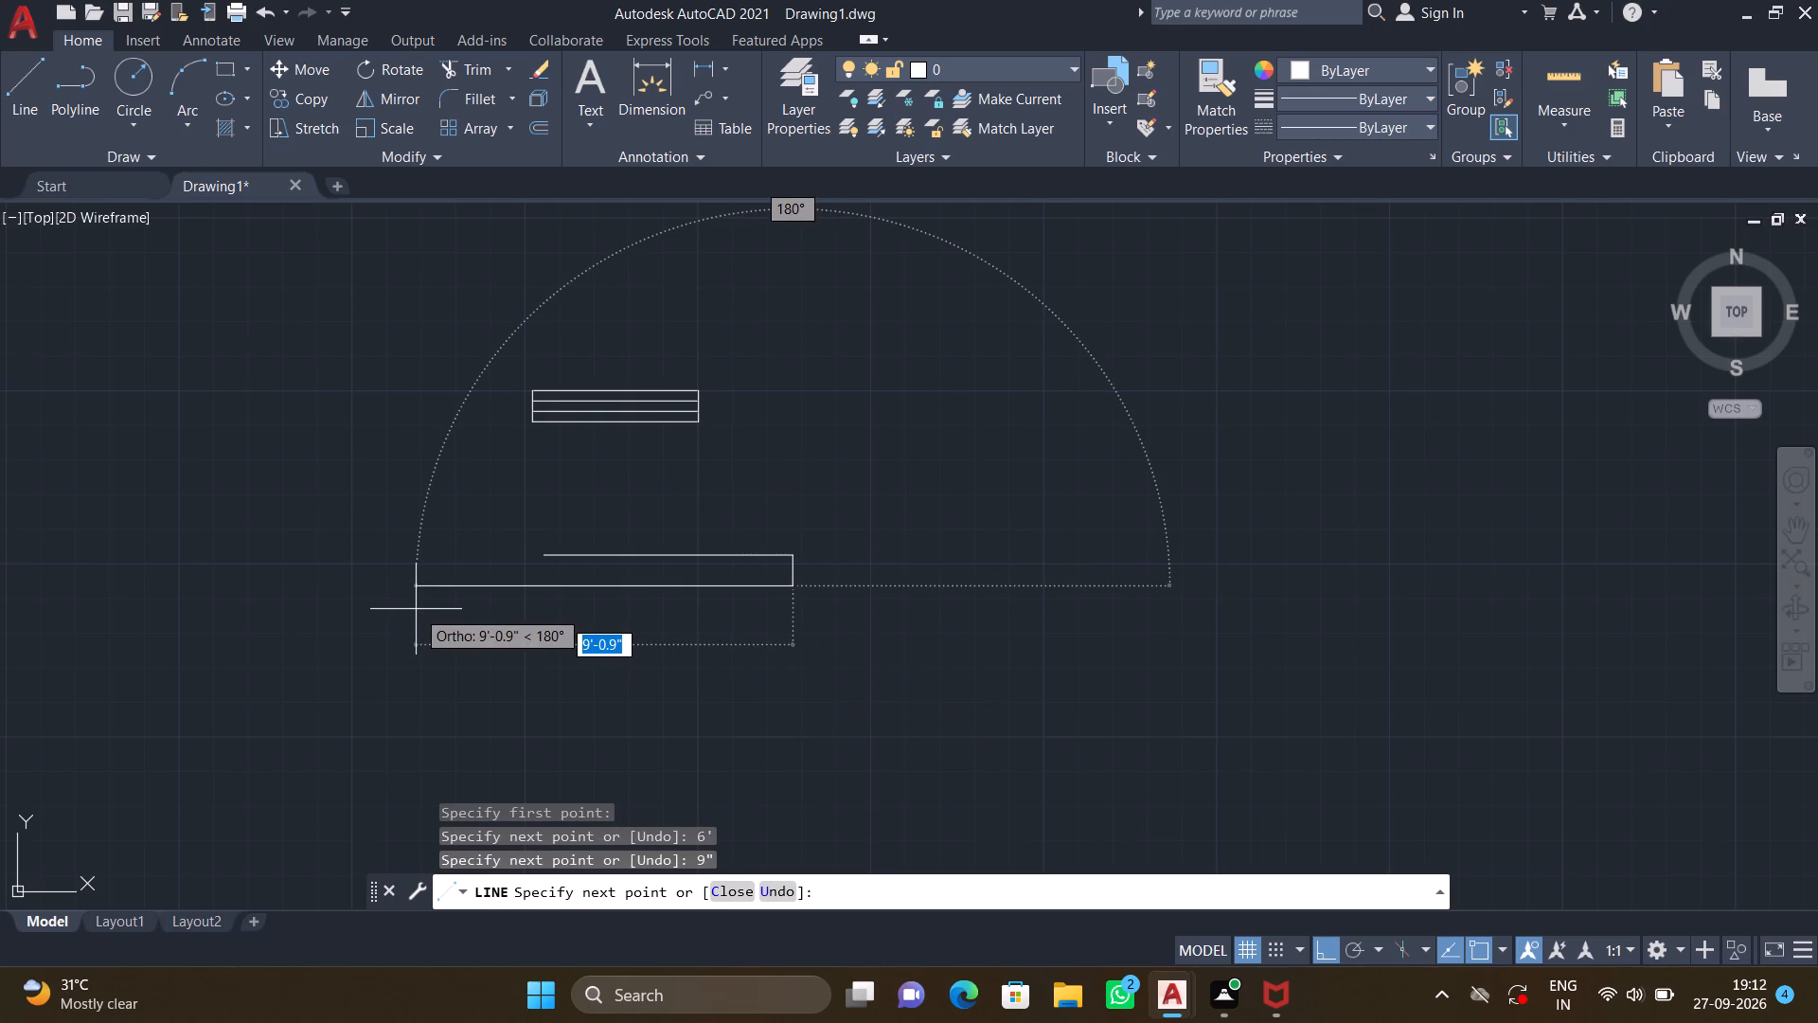
pyautogui.write("6'")
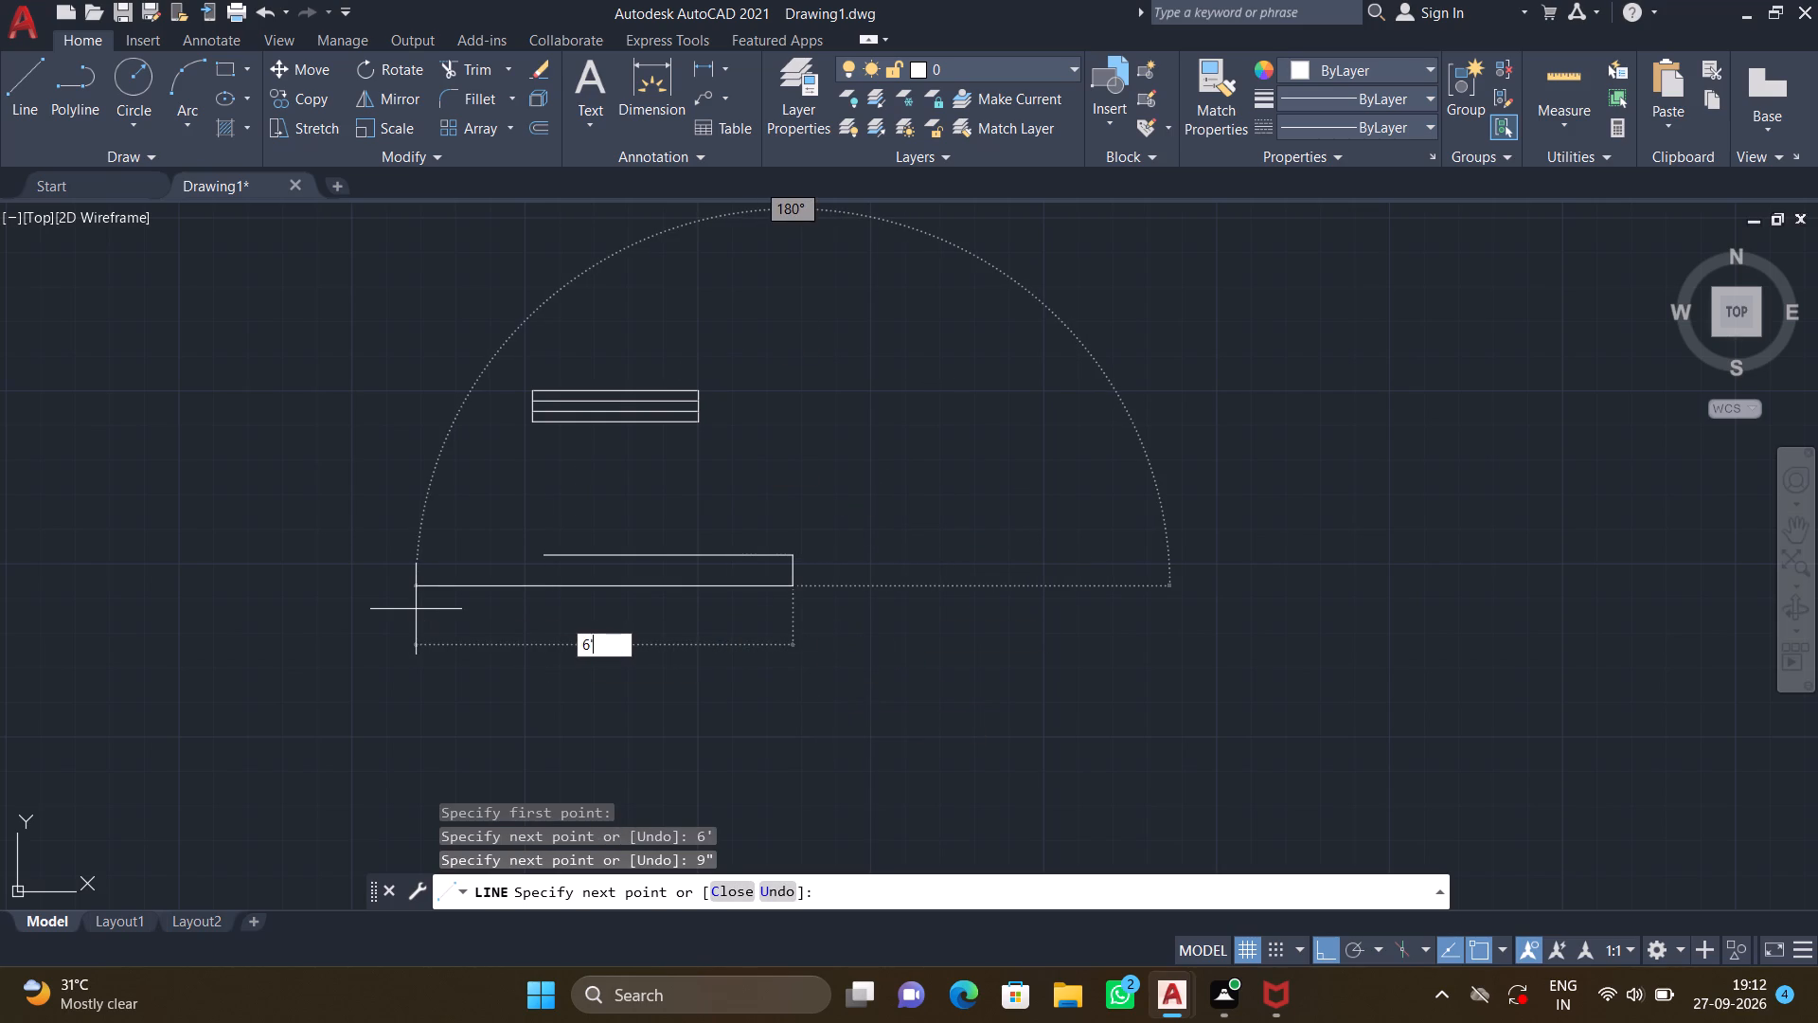
pyautogui.press('Return')
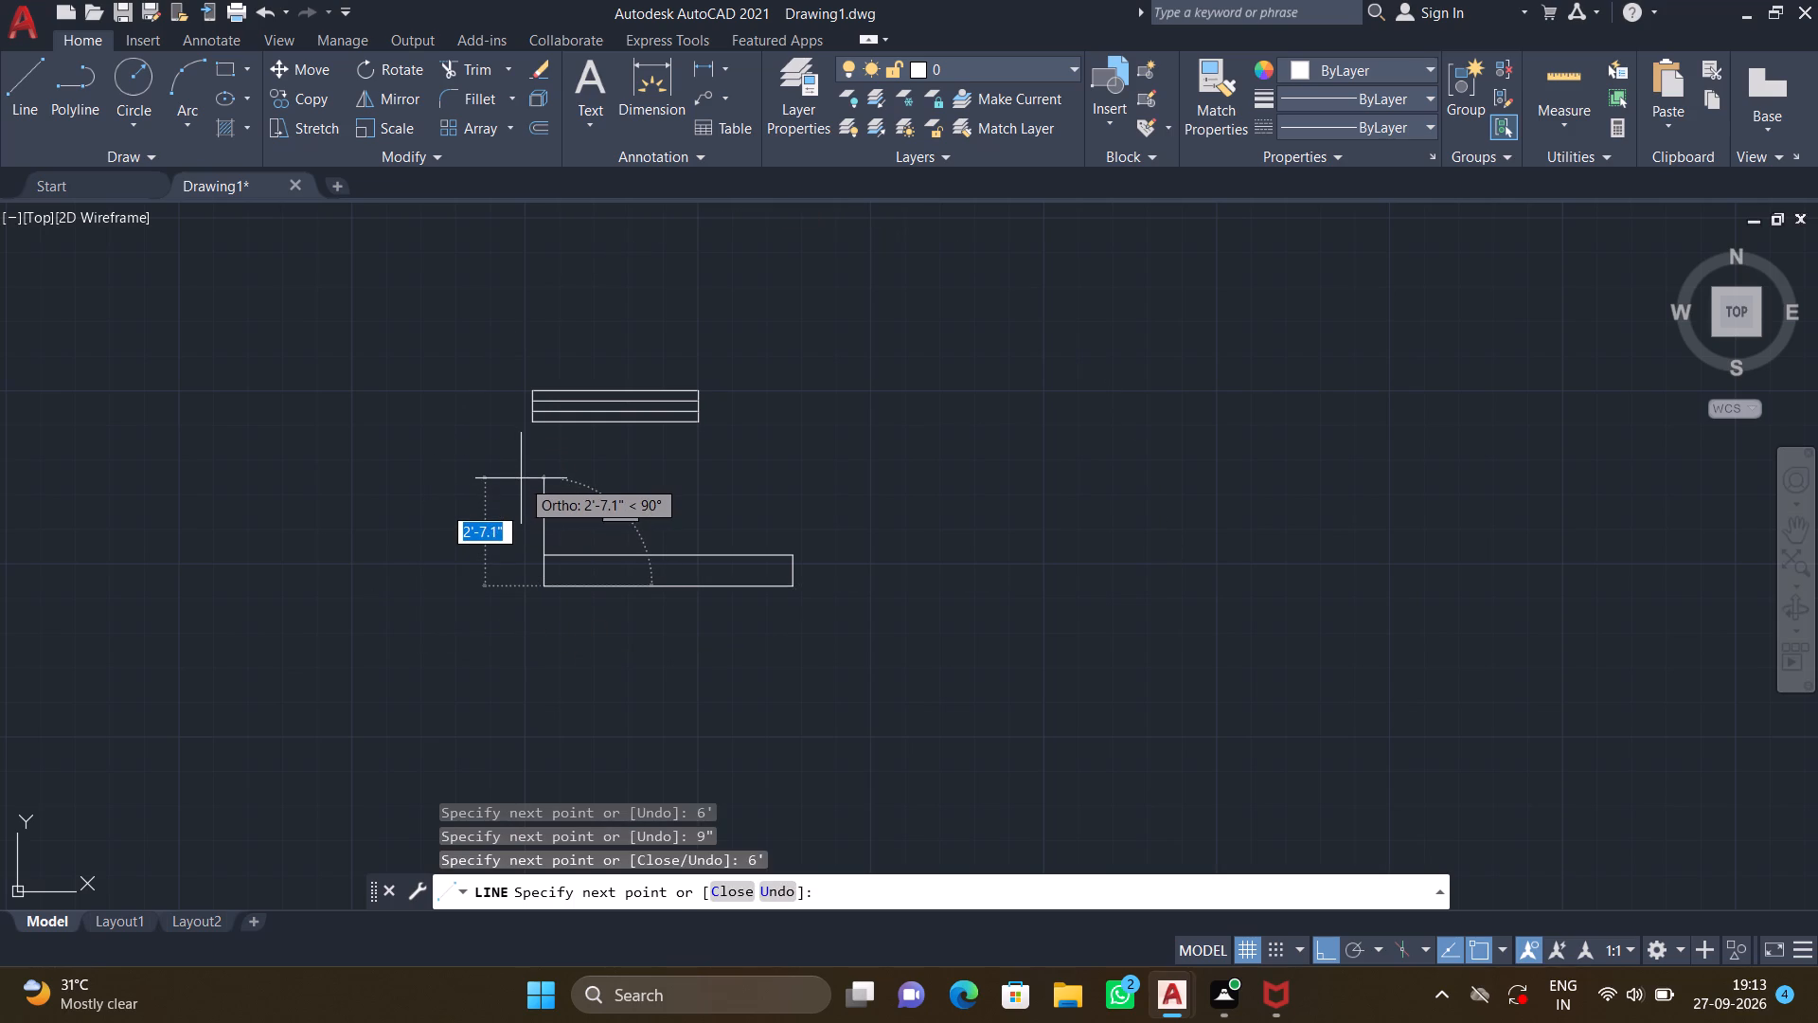
pyautogui.press('9')
pyautogui.hotkey('shift', '"')
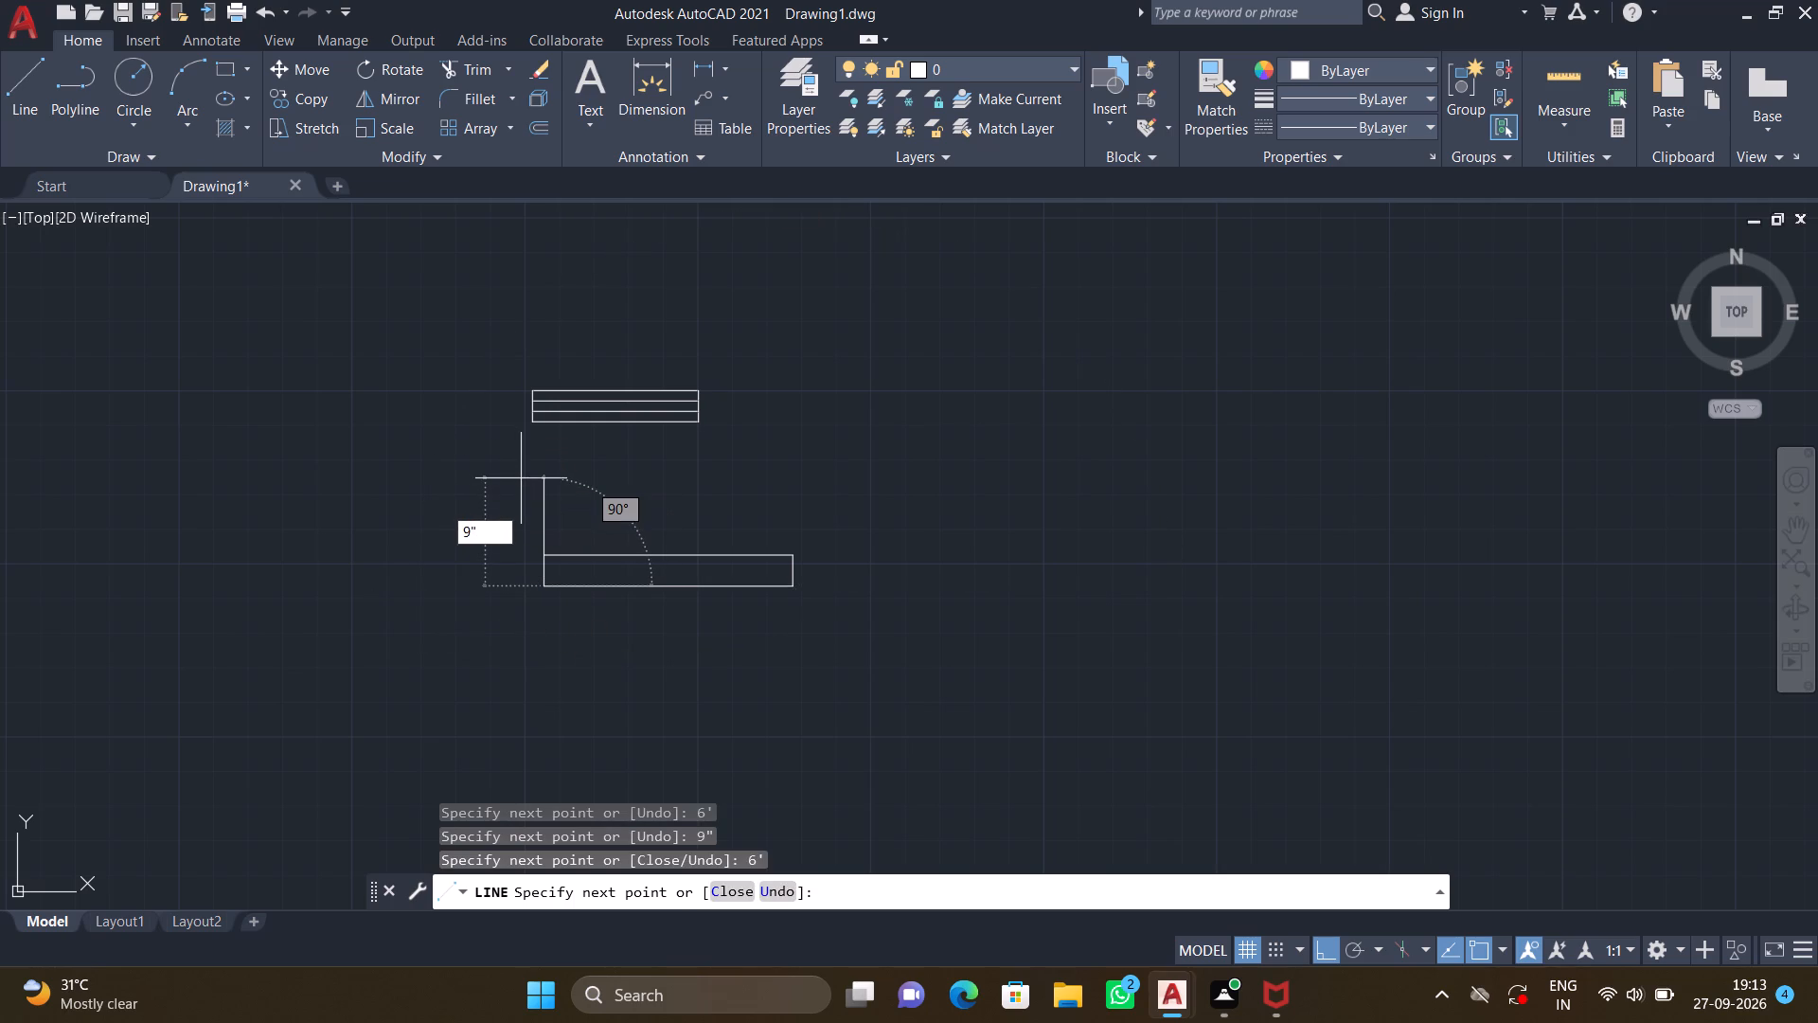
pyautogui.press('Return')
pyautogui.press('Return')
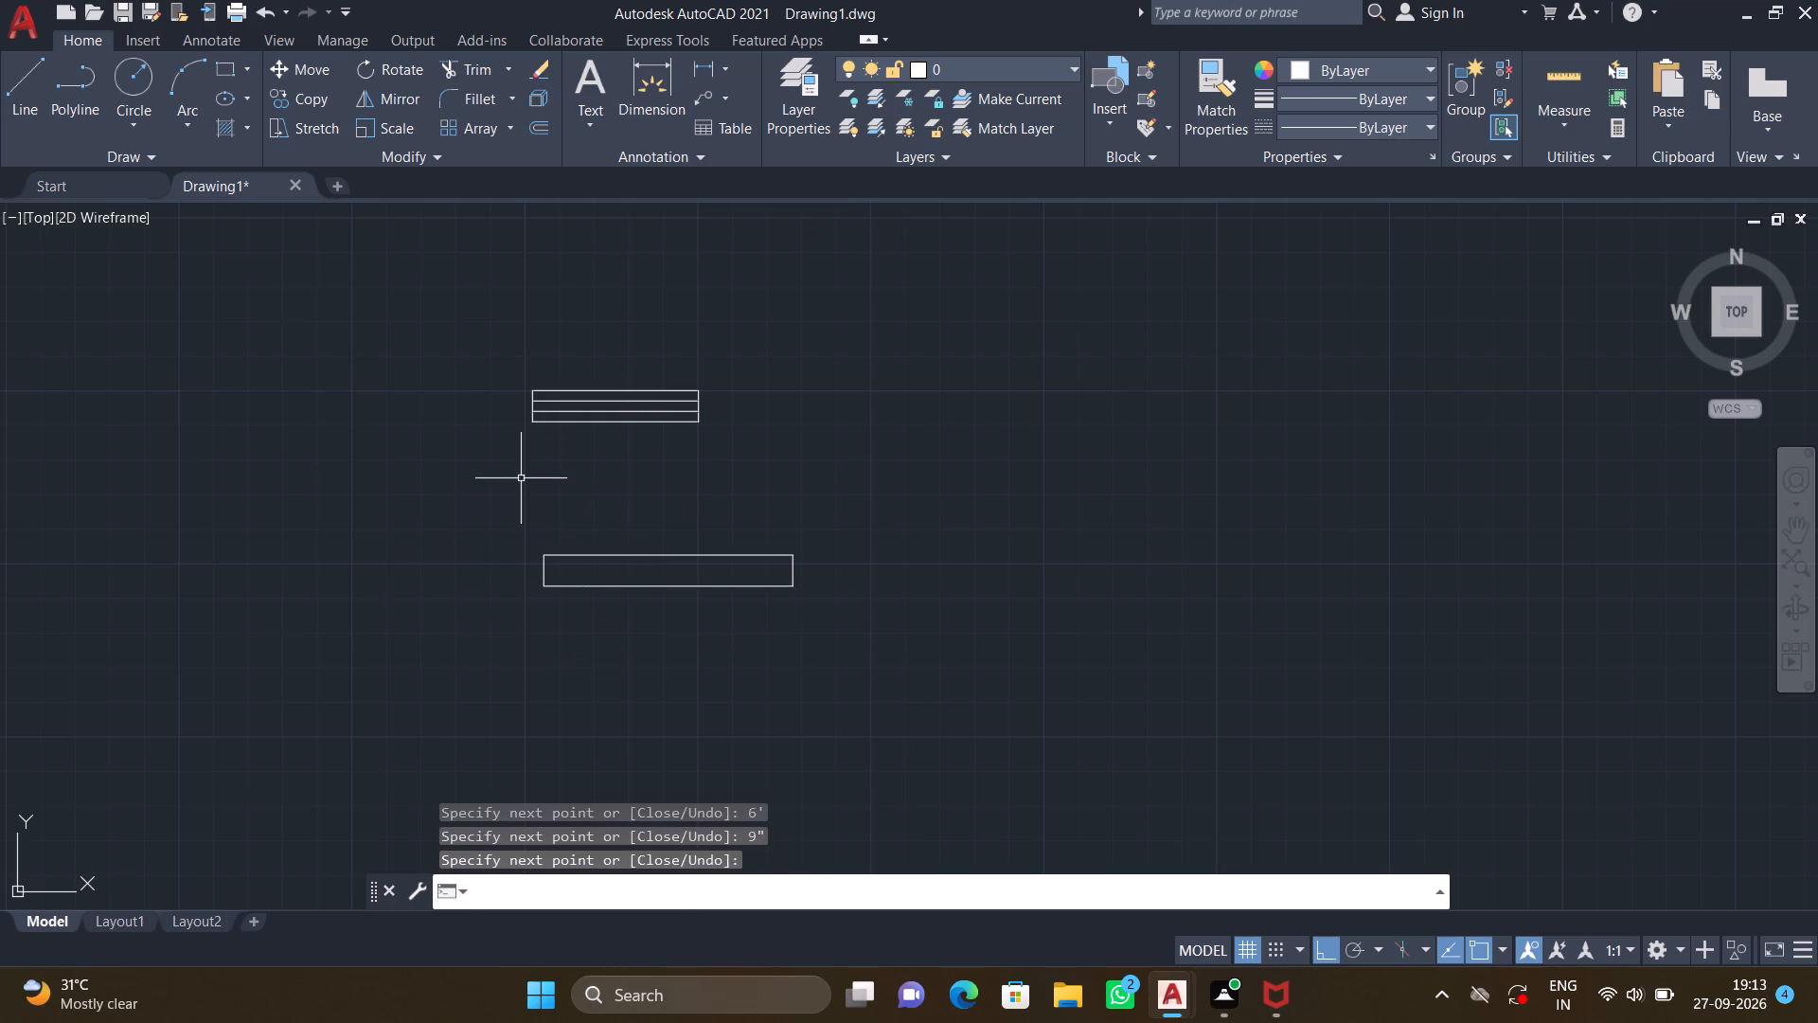
# Offset both long edges of the 6' rectangle 3" inward.
pyautogui.scroll(2, 582, 583)
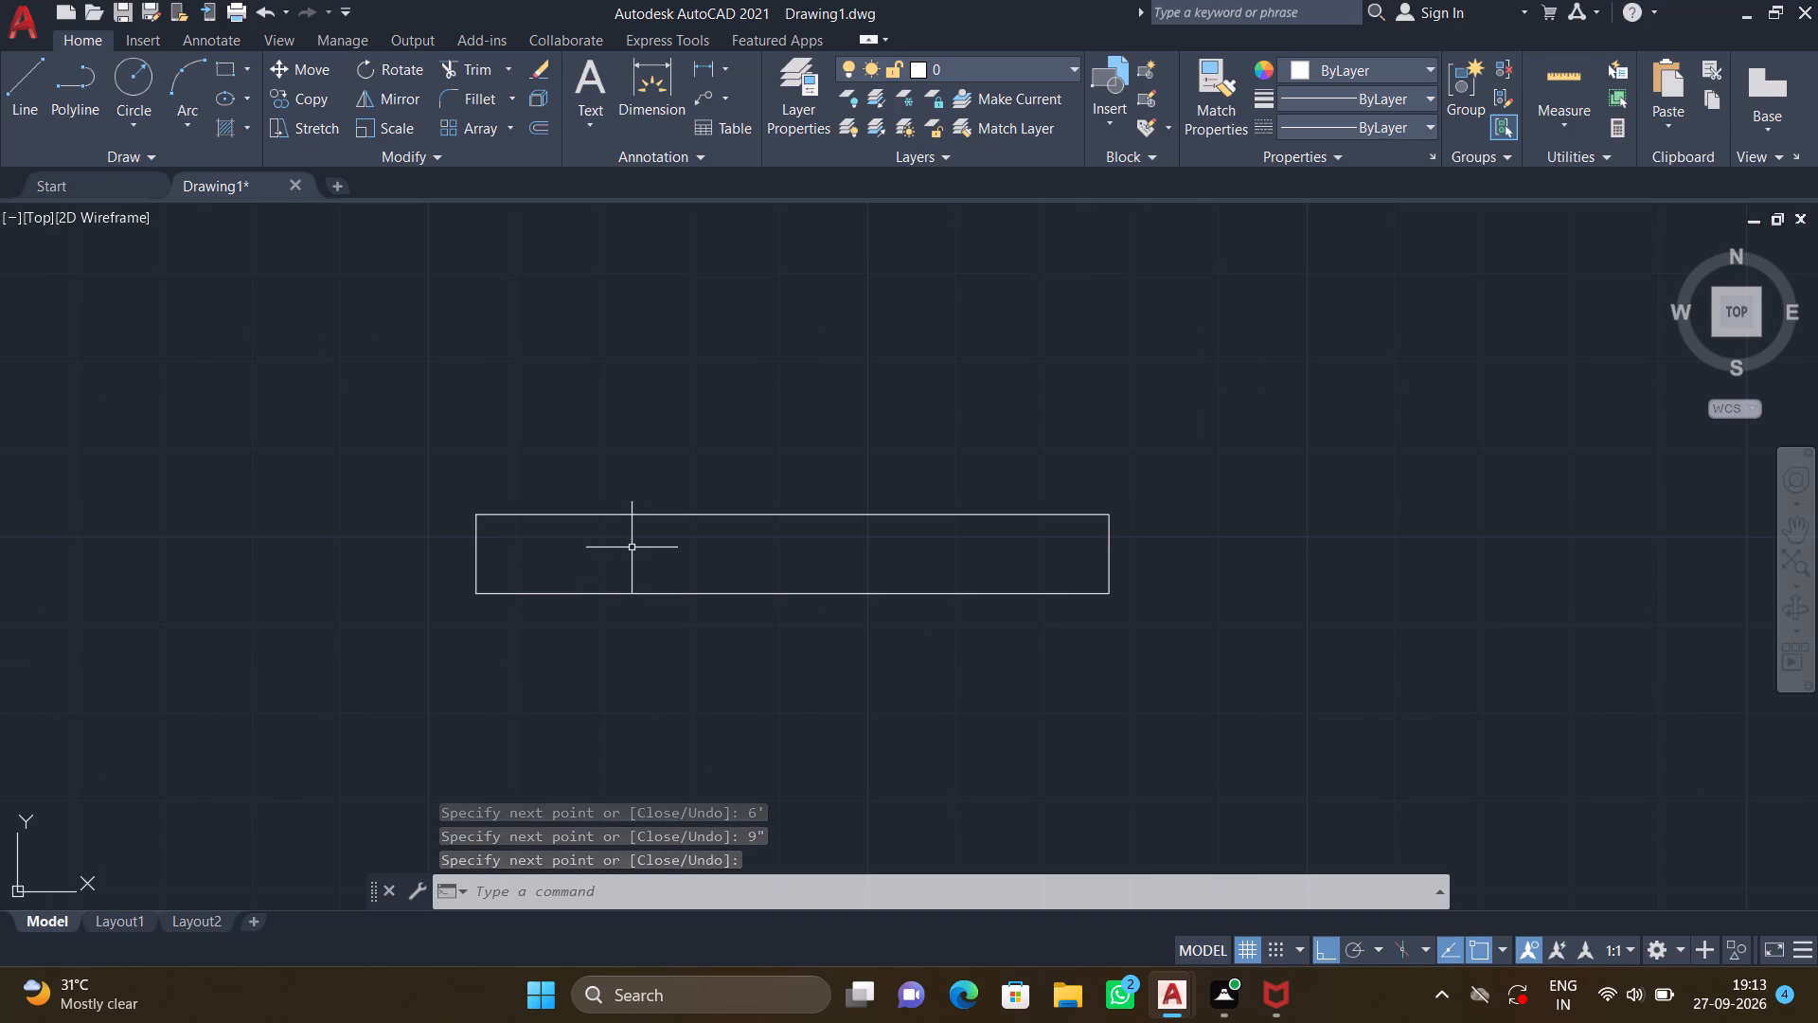
pyautogui.press('o')
pyautogui.press('Return')
pyautogui.write('3"')
pyautogui.press('Return')
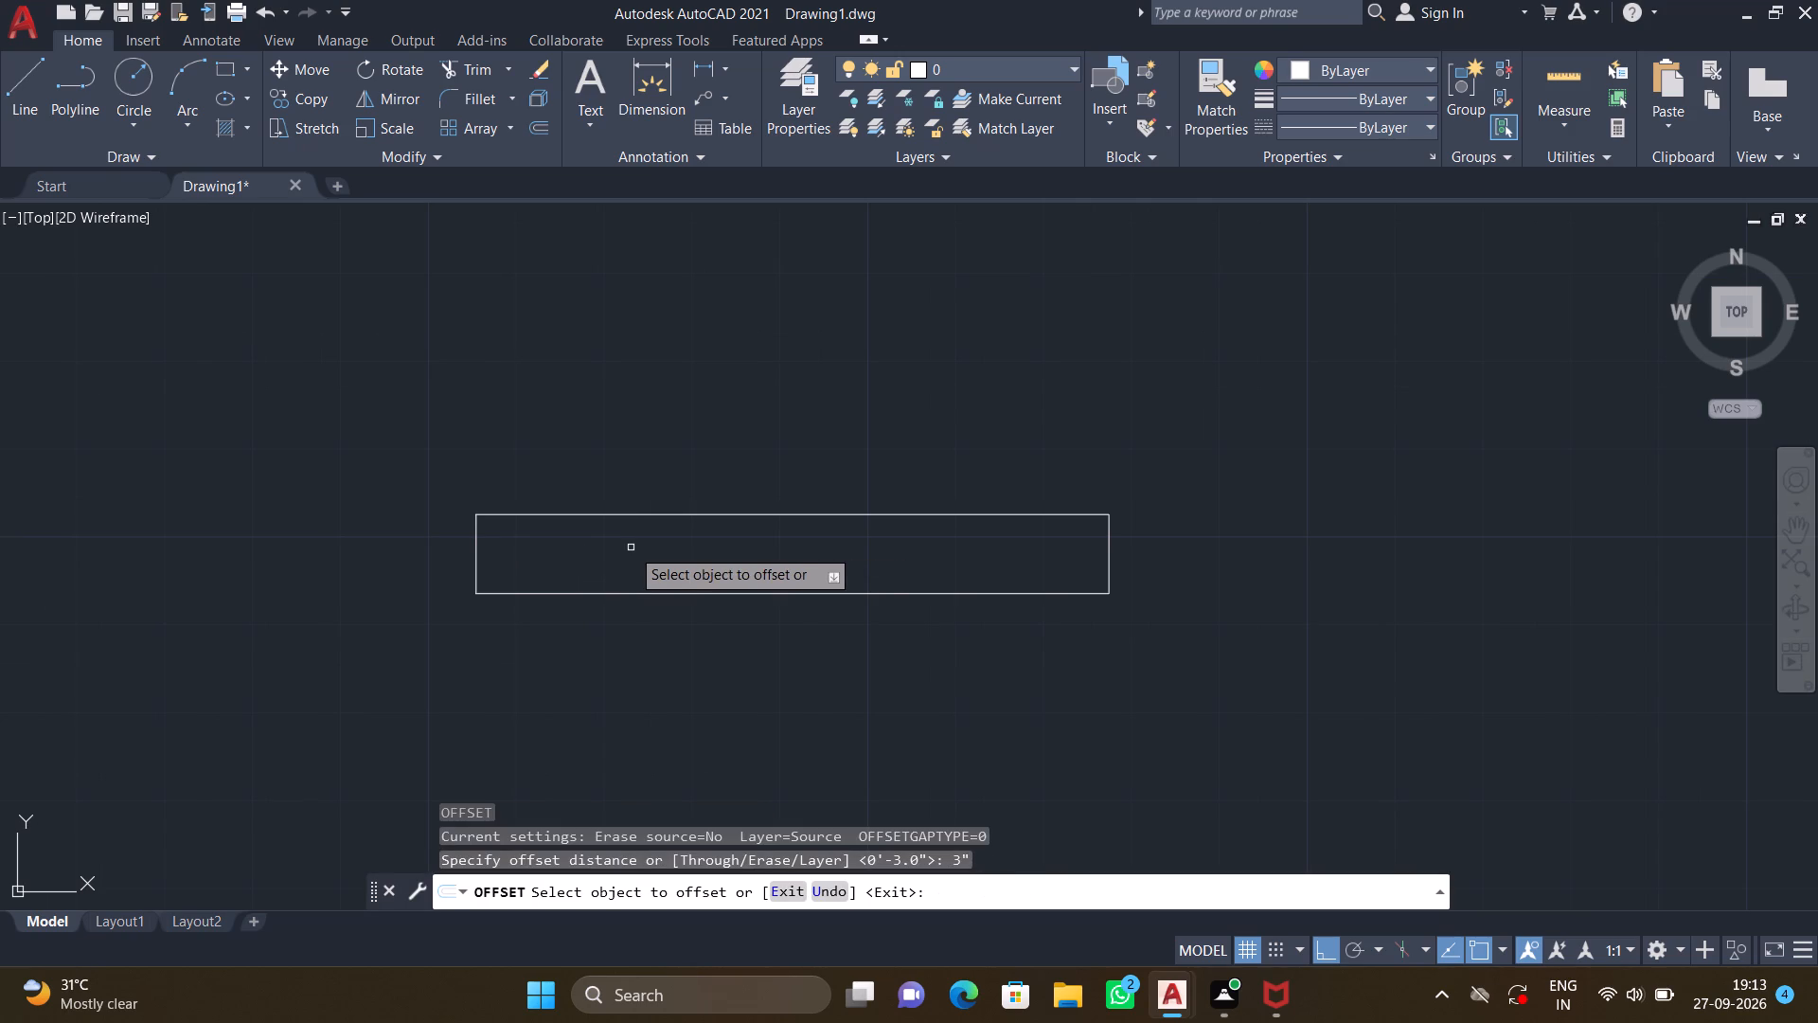
pyautogui.click(672, 511)
pyautogui.click(689, 571)
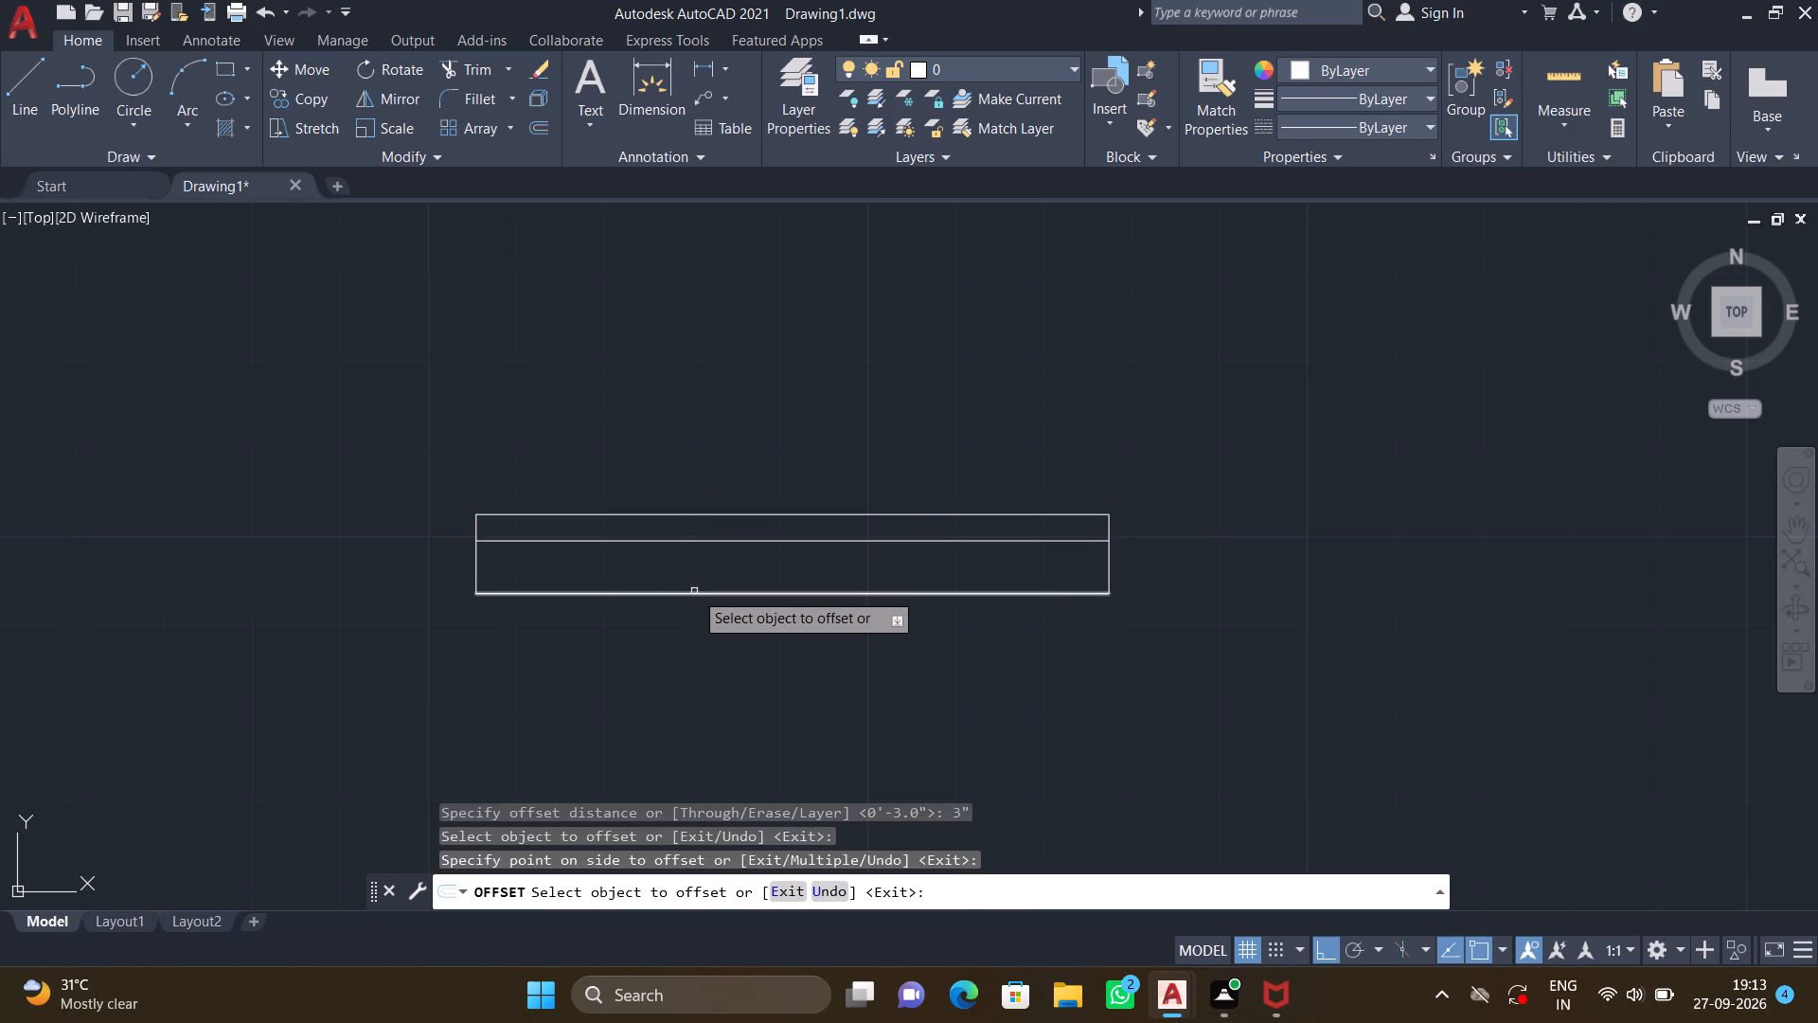
pyautogui.click(696, 591)
pyautogui.click(694, 567)
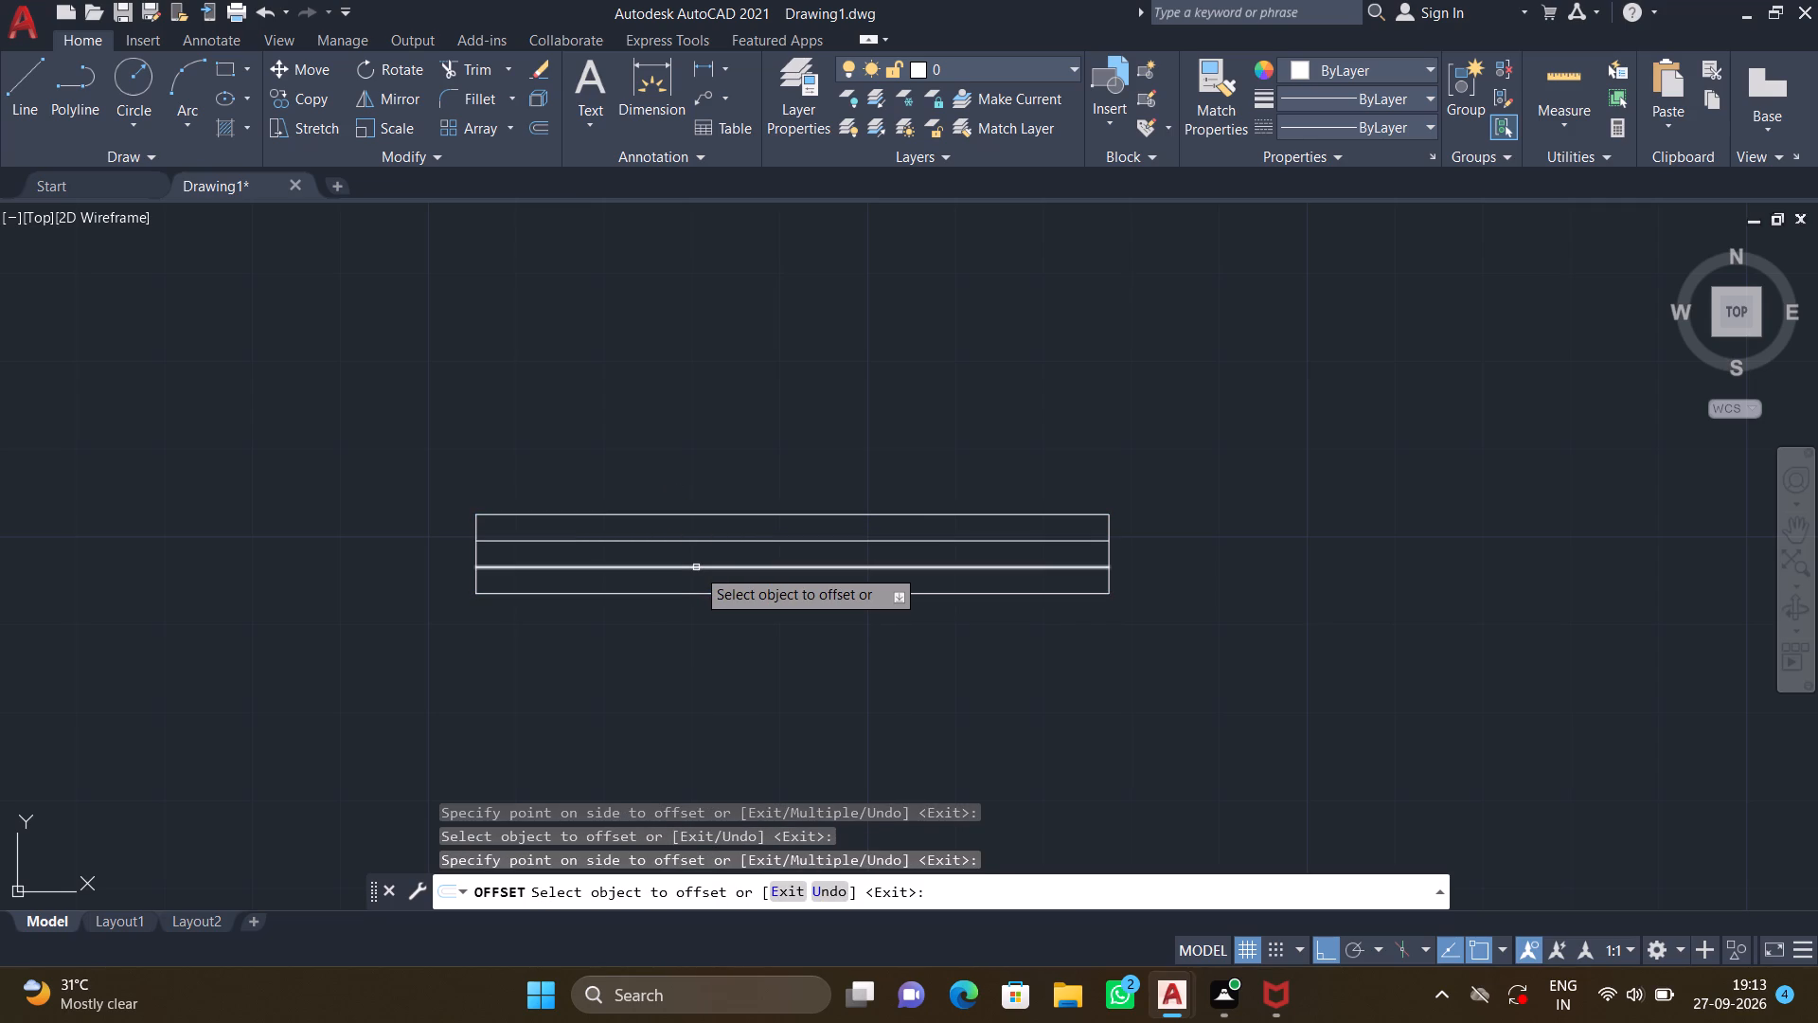
pyautogui.press('Return')
# Insert two Door - Imperial blocks from the tool palettes side by side in the empty area northeast of the floor plan.
pyautogui.scroll(-3, 662, 557)
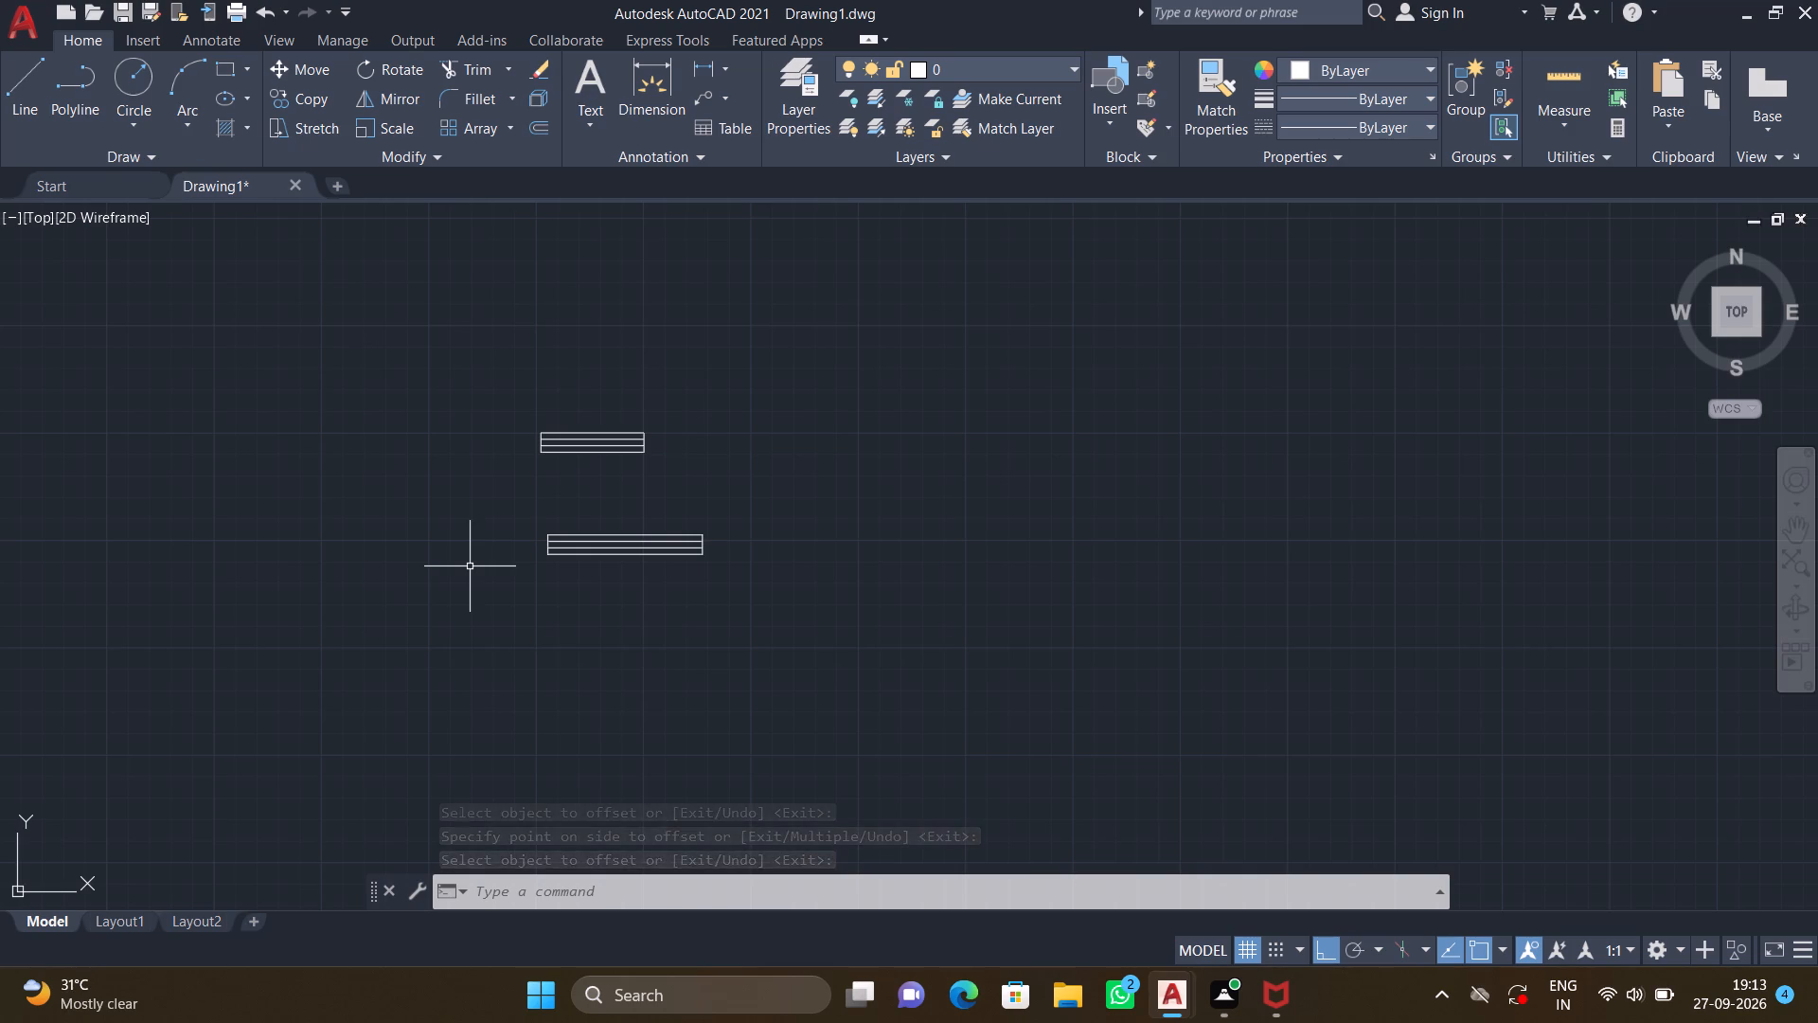
pyautogui.scroll(-2, 401, 554)
pyautogui.moveTo(362, 502); pyautogui.dragTo(598, 428, button='middle')
pyautogui.scroll(-1, 511, 440)
pyautogui.moveTo(452, 500); pyautogui.dragTo(593, 499, button='middle')
pyautogui.scroll(-1, 452, 500)
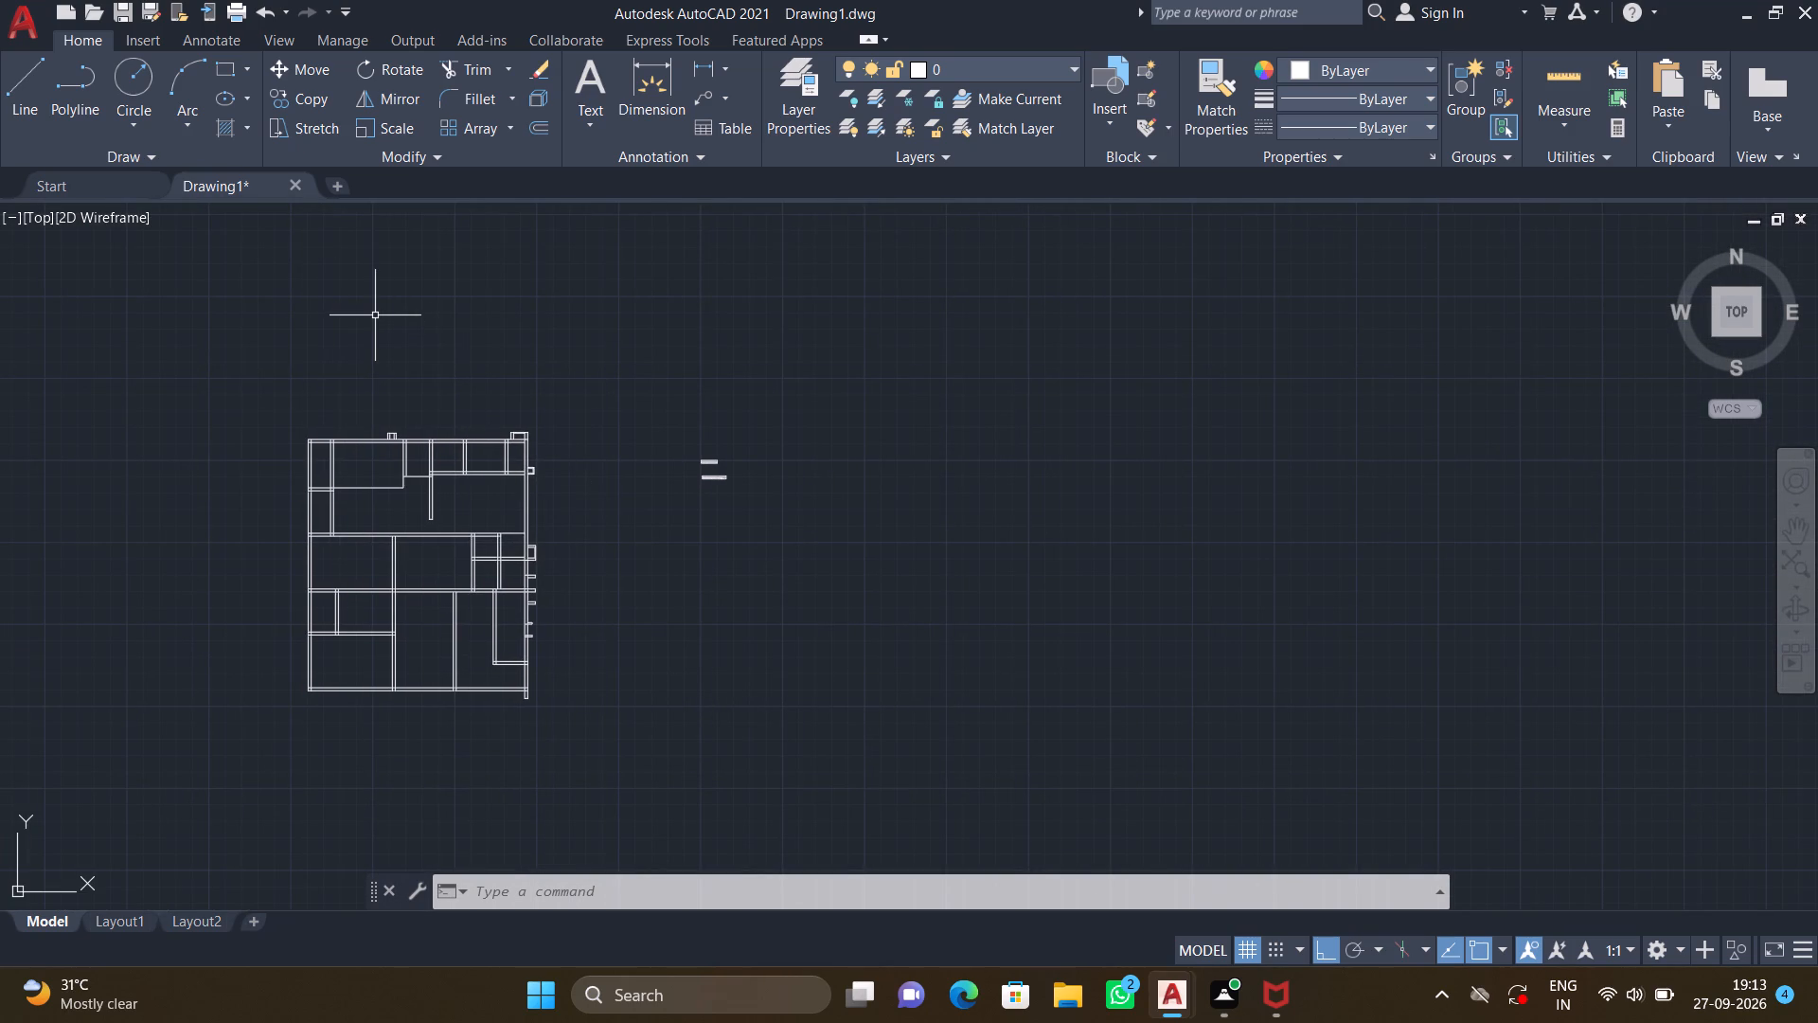
pyautogui.press('t')
pyautogui.press('p')
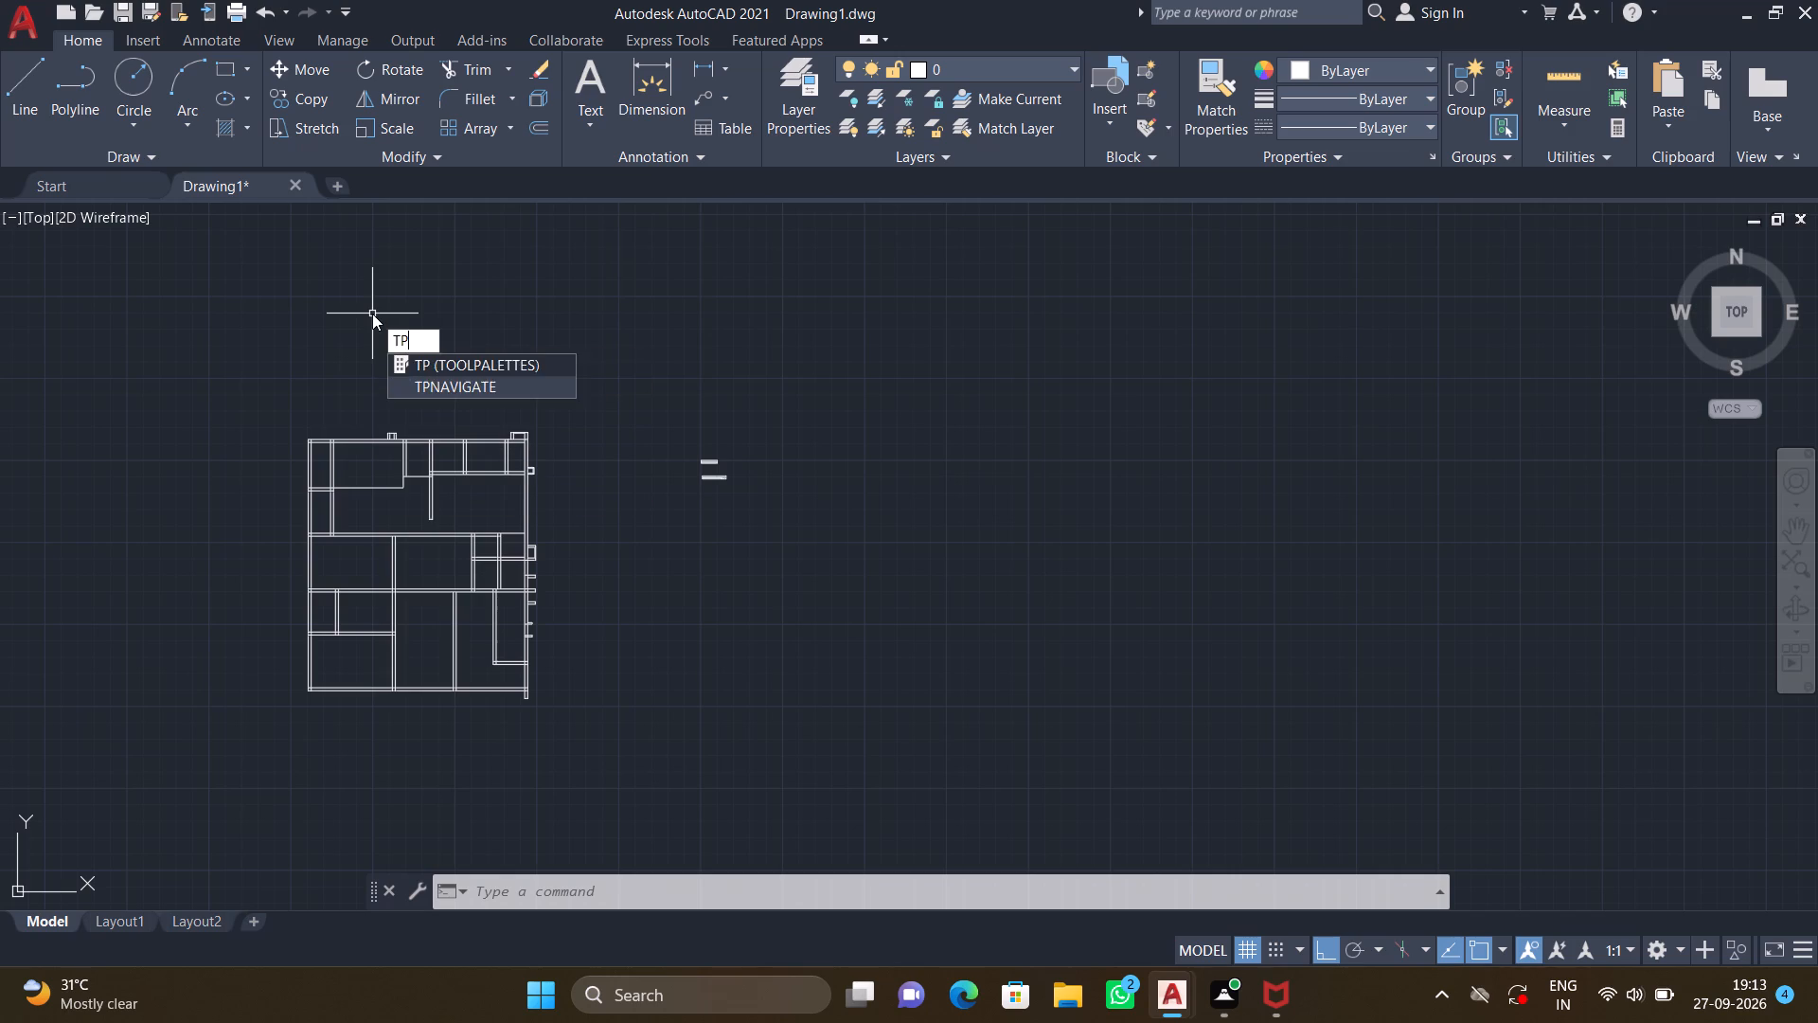
pyautogui.press('Return')
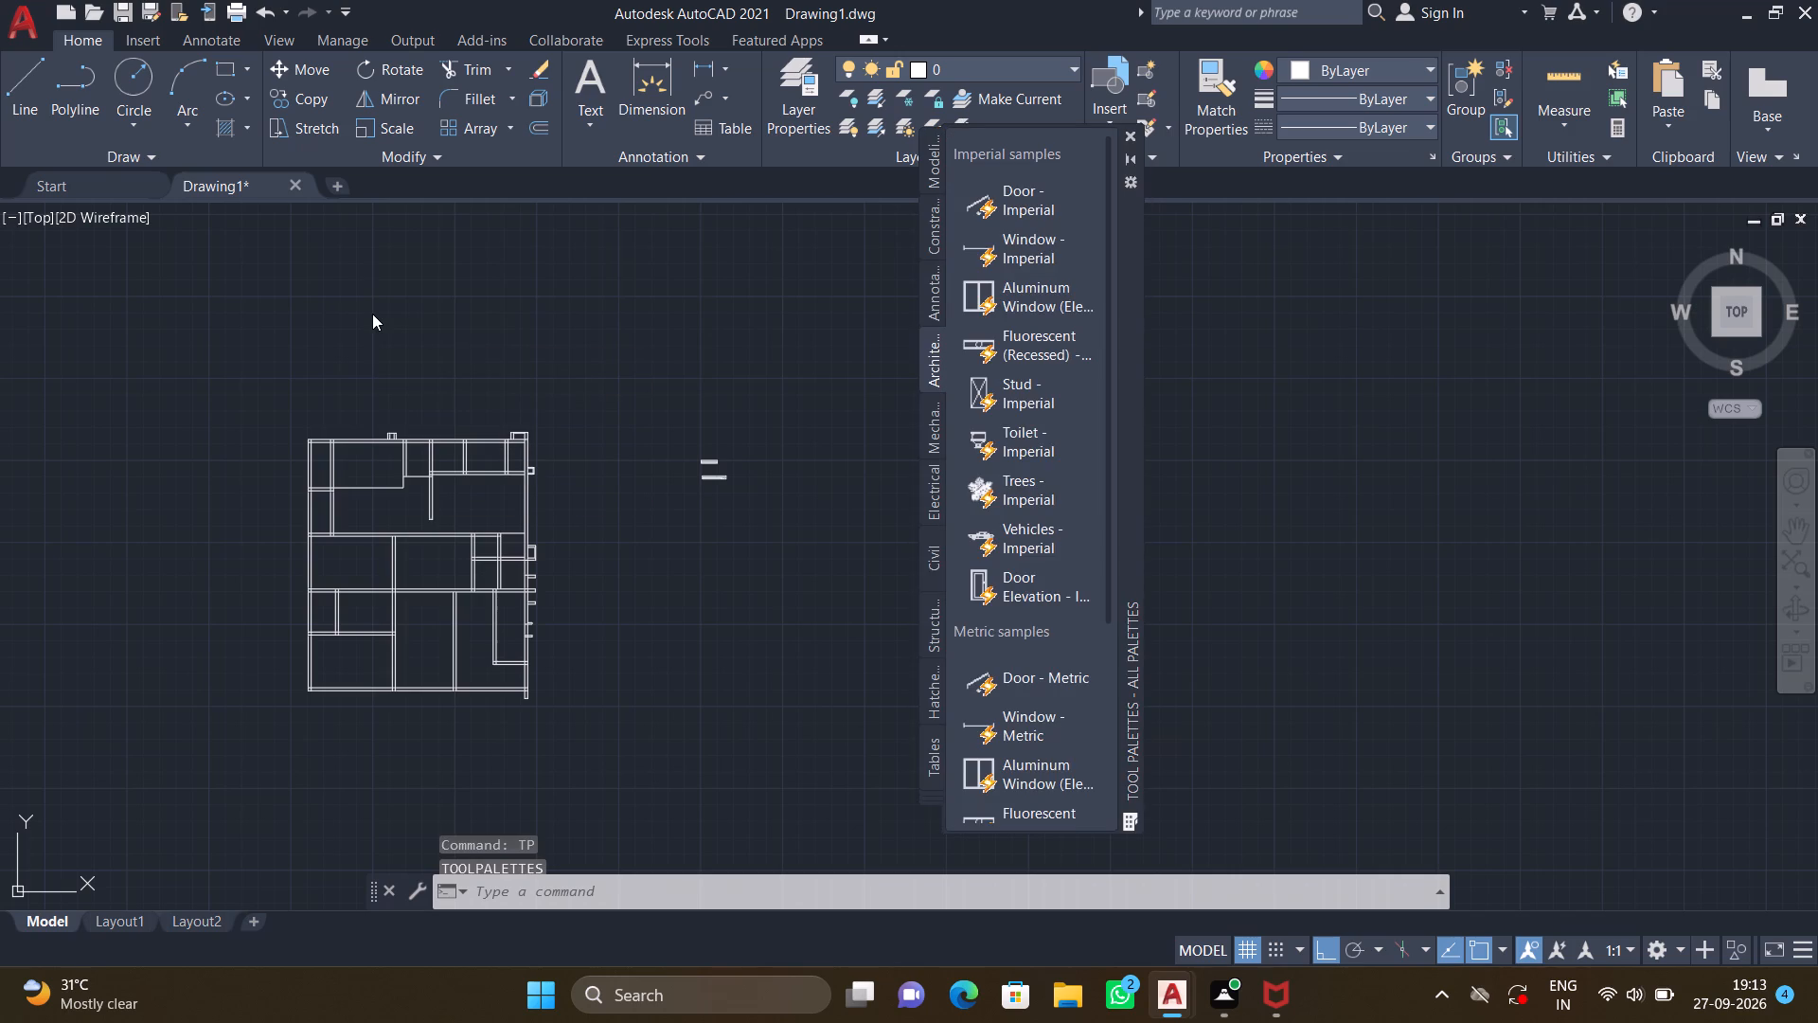
pyautogui.click(1007, 203)
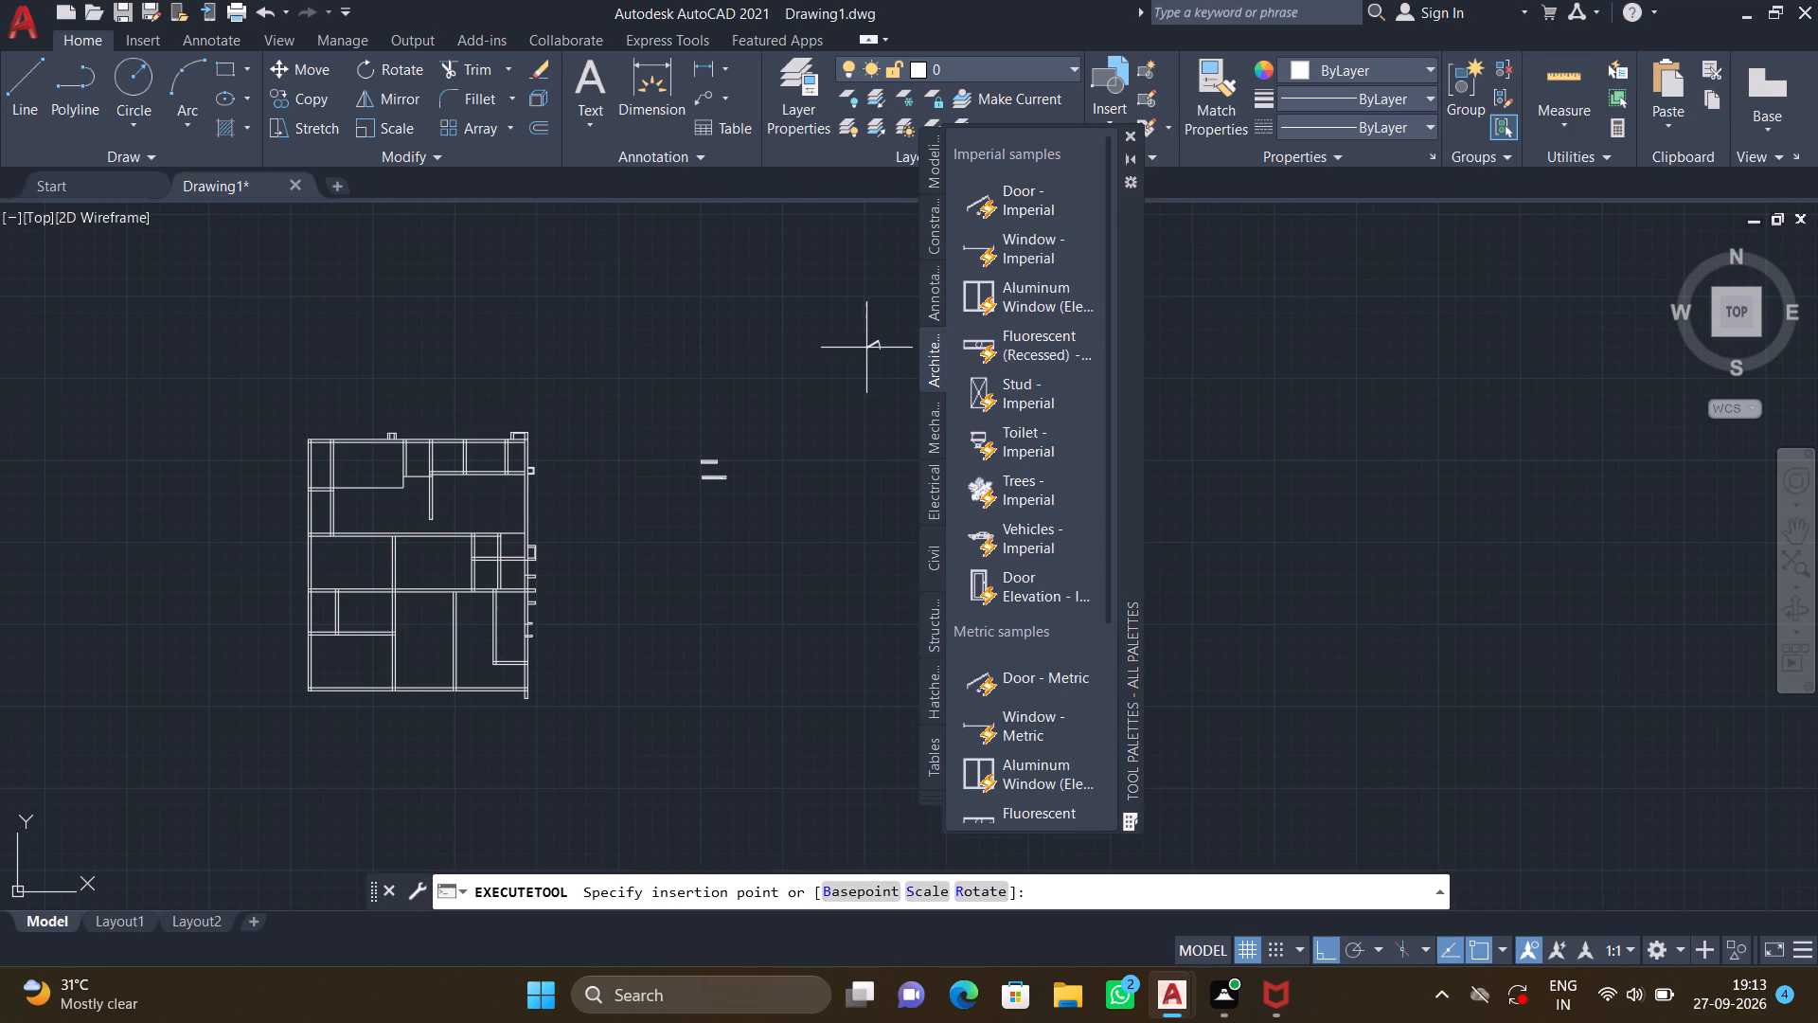
pyautogui.click(760, 319)
pyautogui.press('Return')
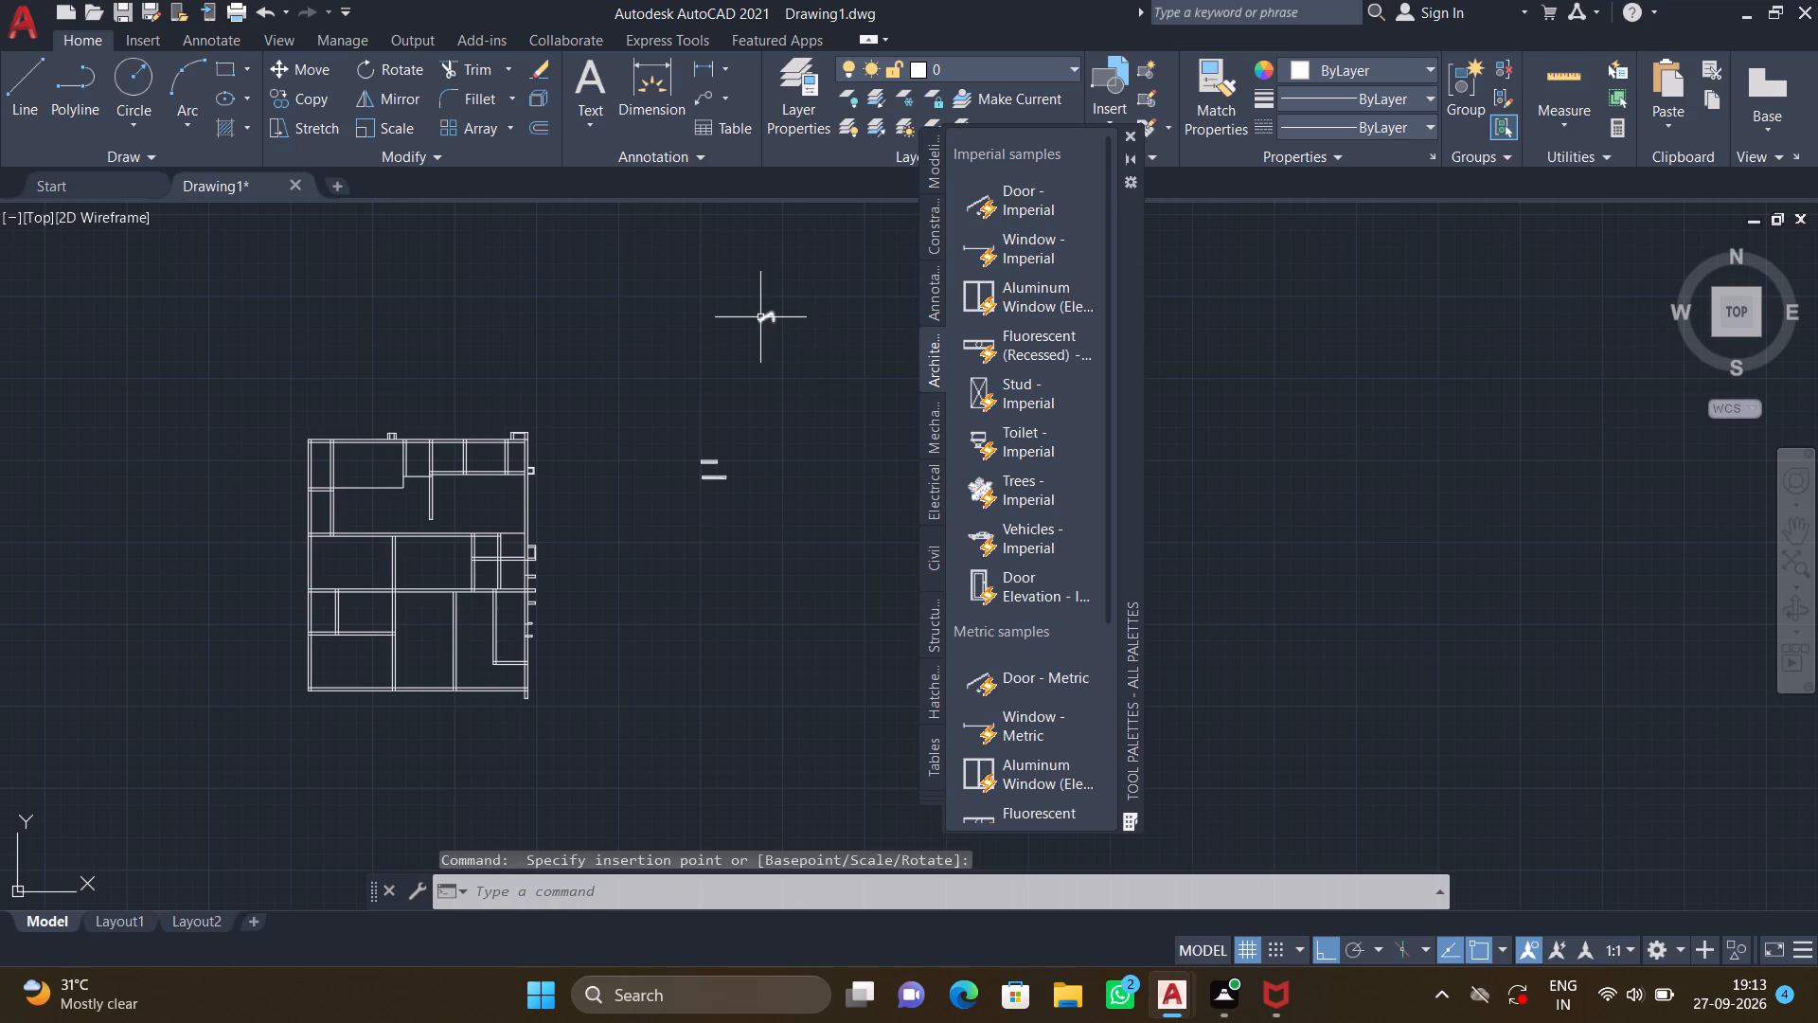
pyautogui.click(856, 307)
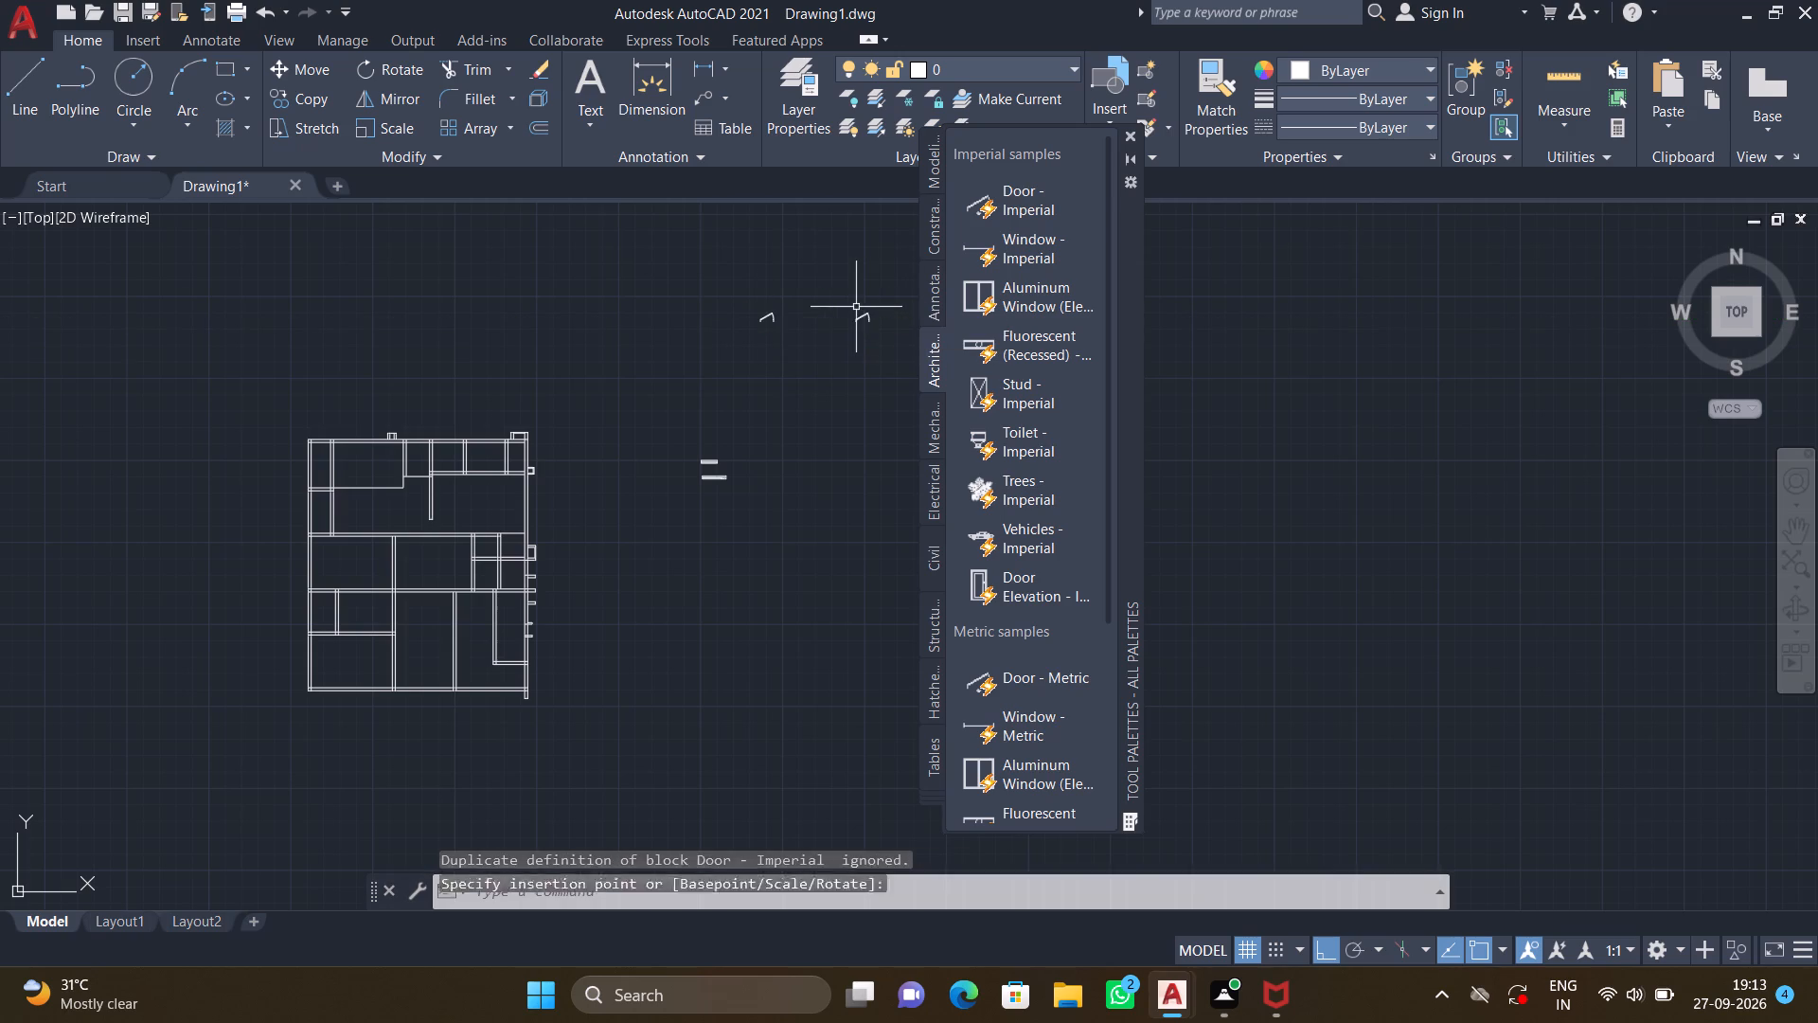
pyautogui.click(1124, 132)
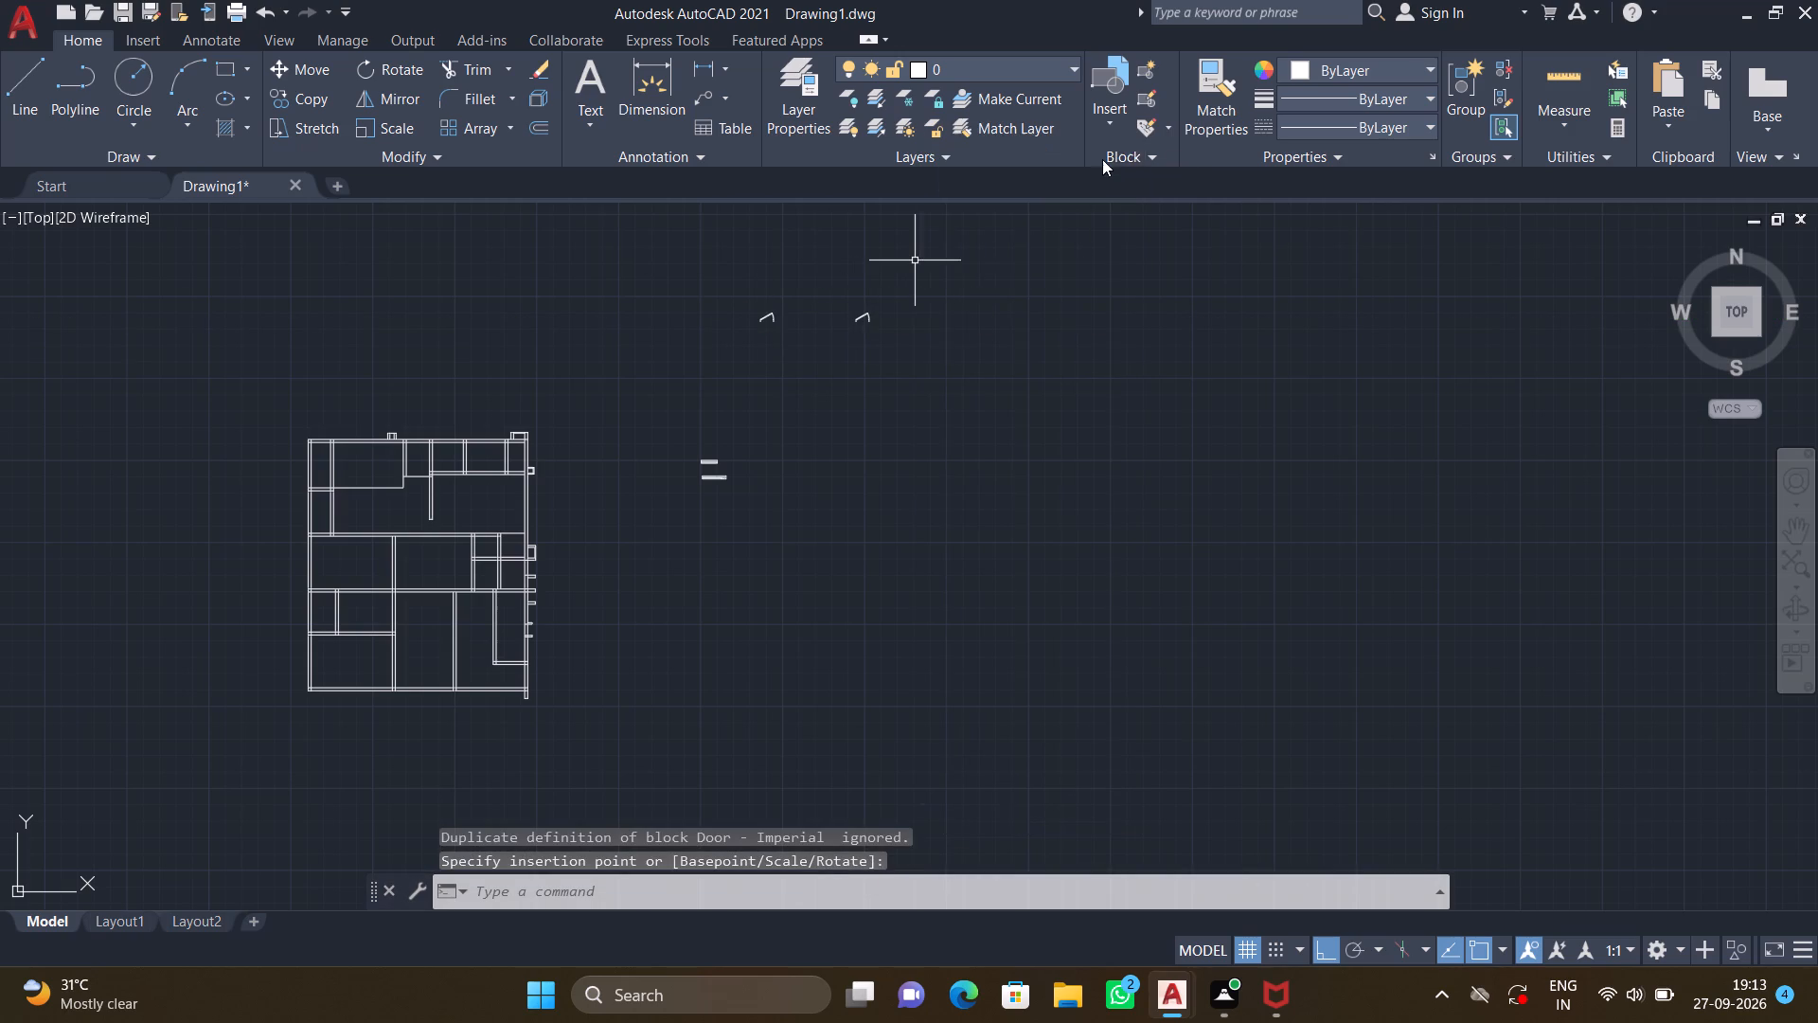
# Set the western door block's opening angle to Open 90º.
pyautogui.scroll(4, 769, 322)
pyautogui.moveTo(684, 341); pyautogui.dragTo(713, 405, button='middle')
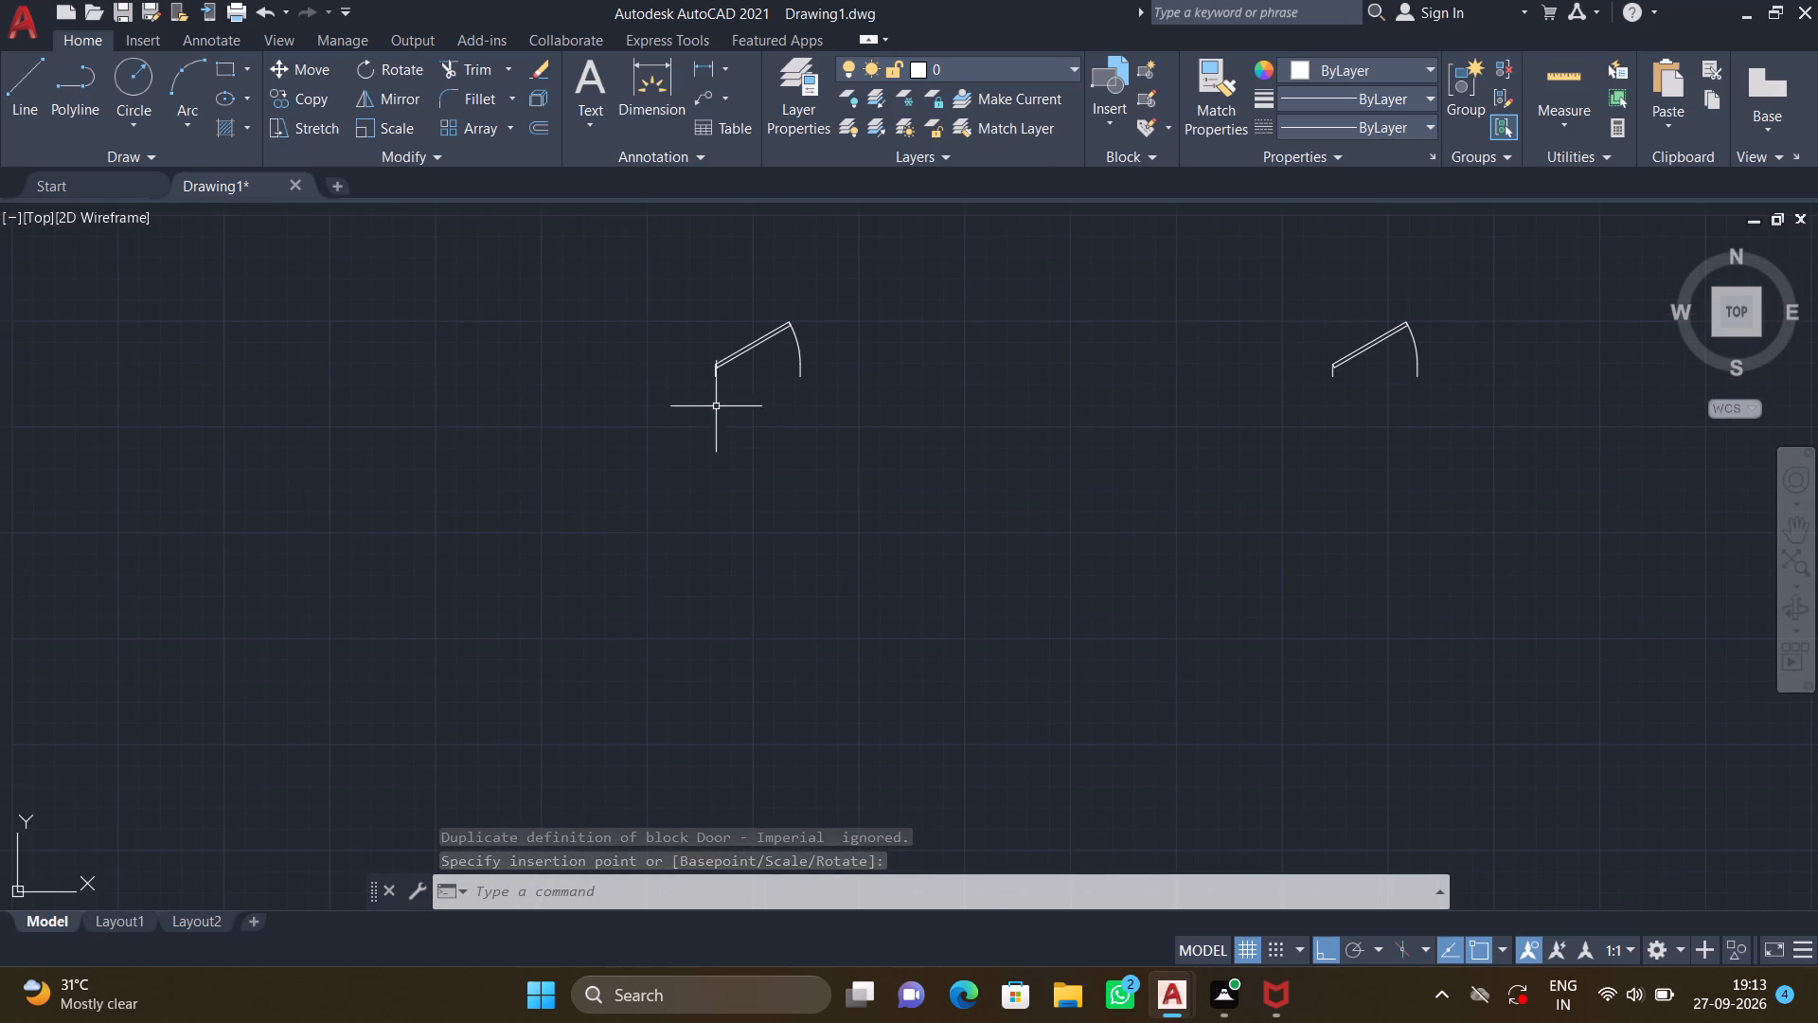
pyautogui.click(732, 350)
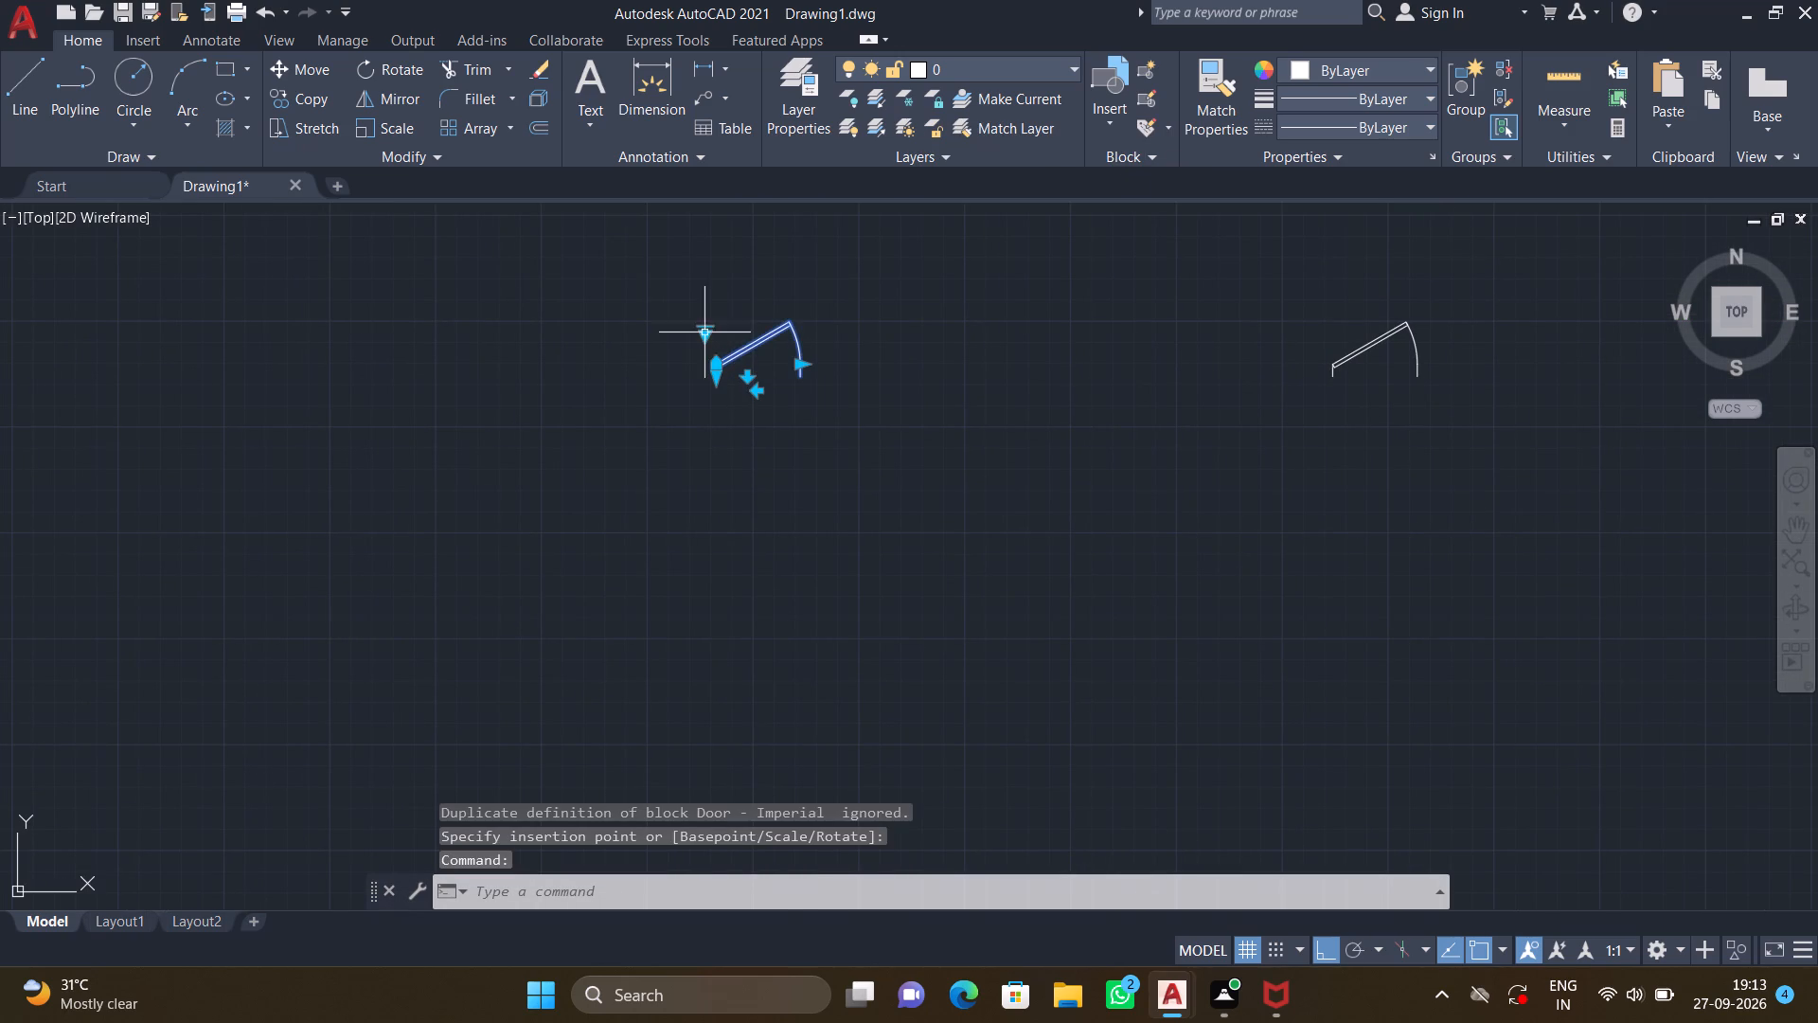
pyautogui.click(704, 331)
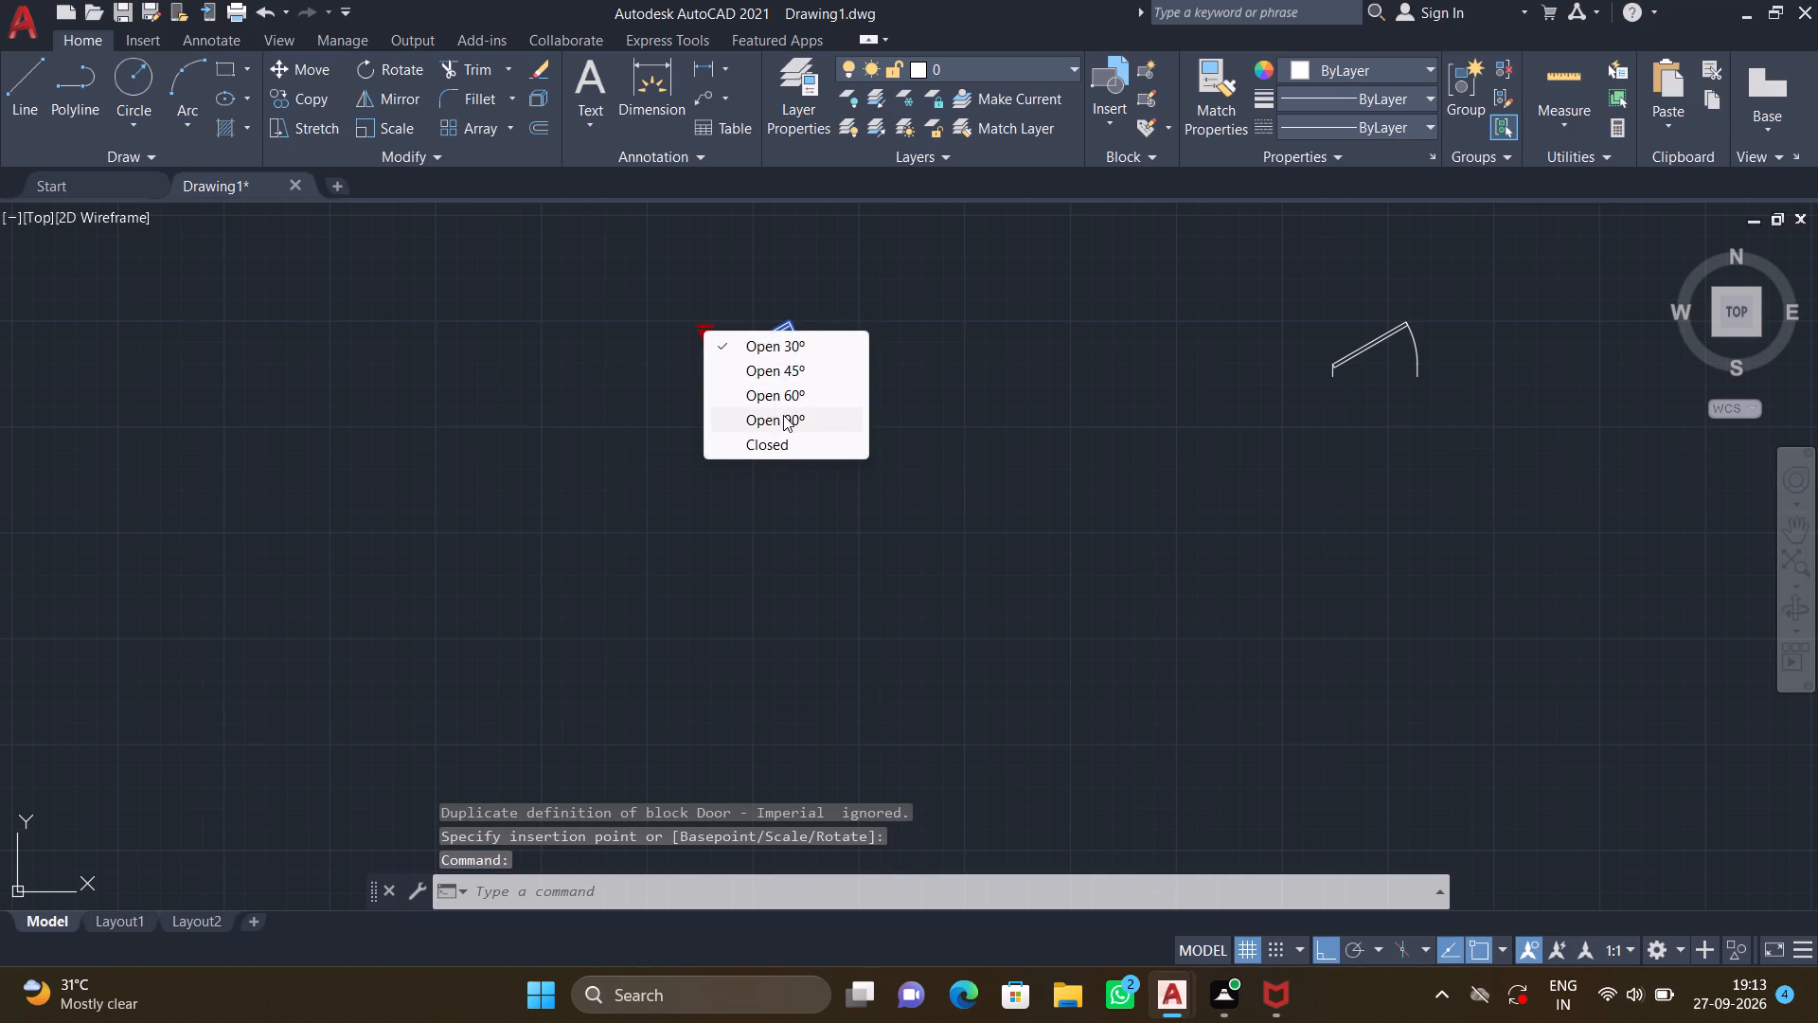
pyautogui.click(782, 415)
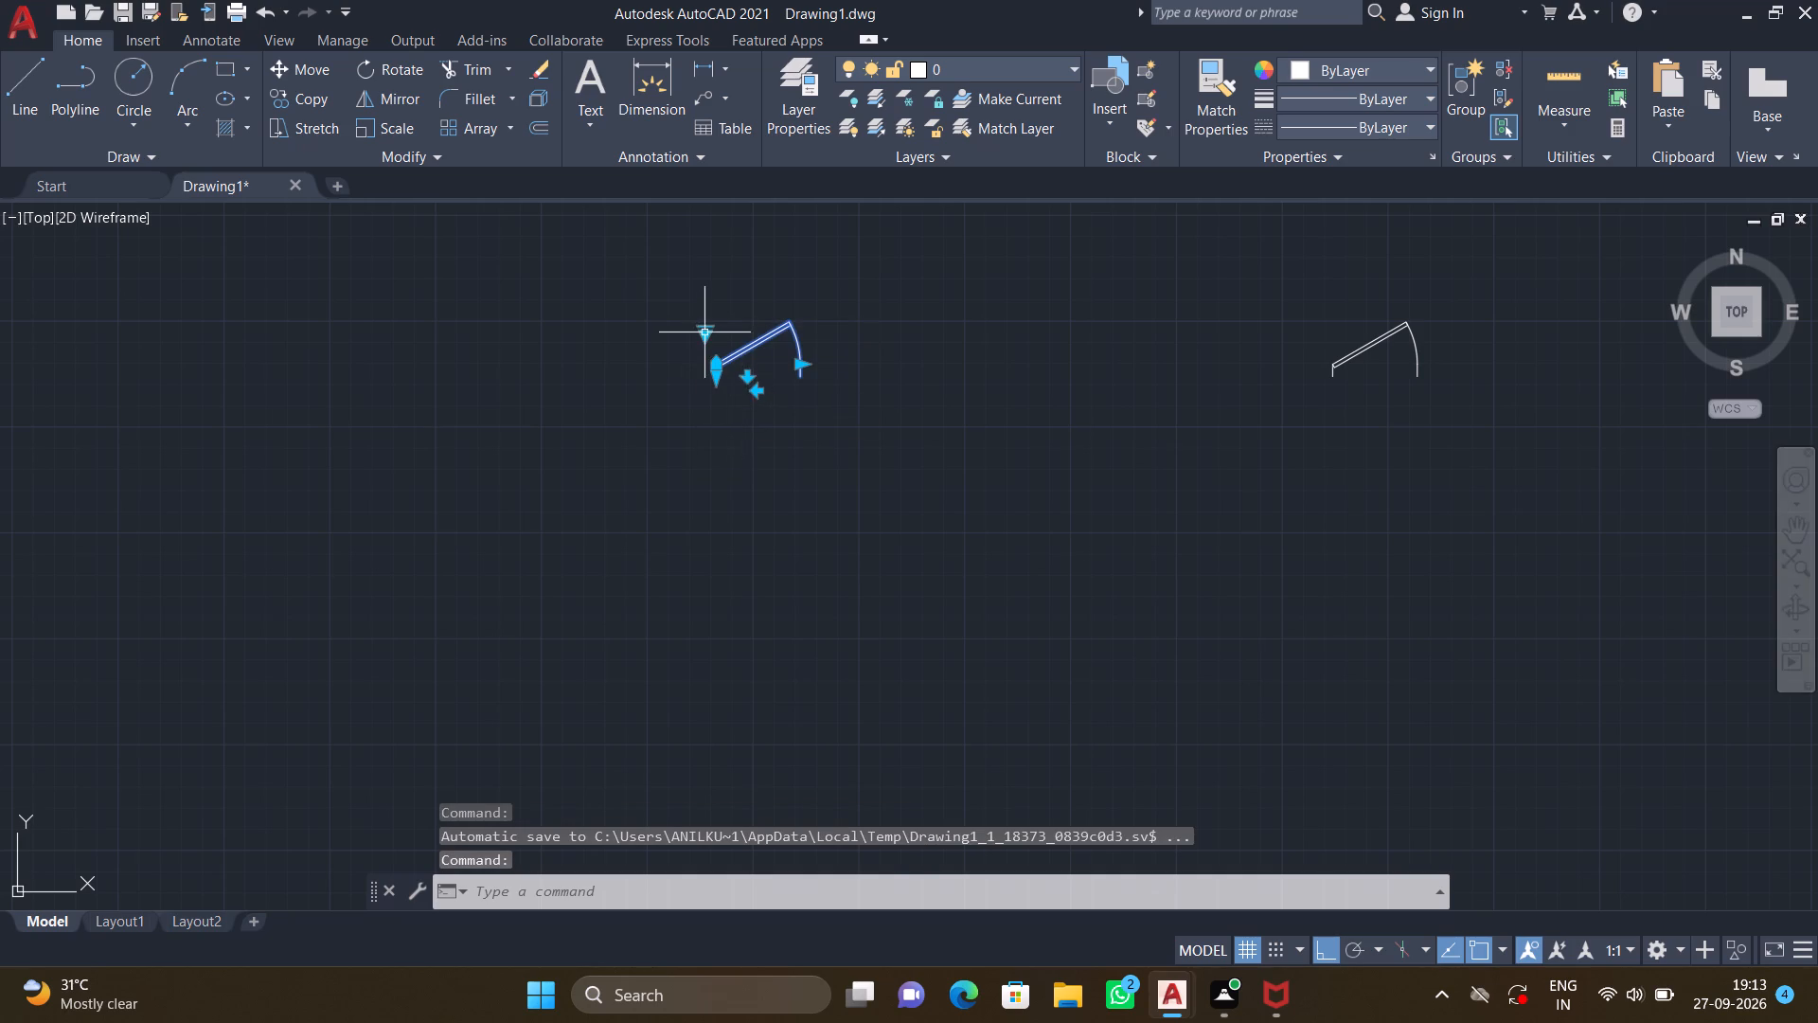
pyautogui.click(707, 335)
pyautogui.click(778, 426)
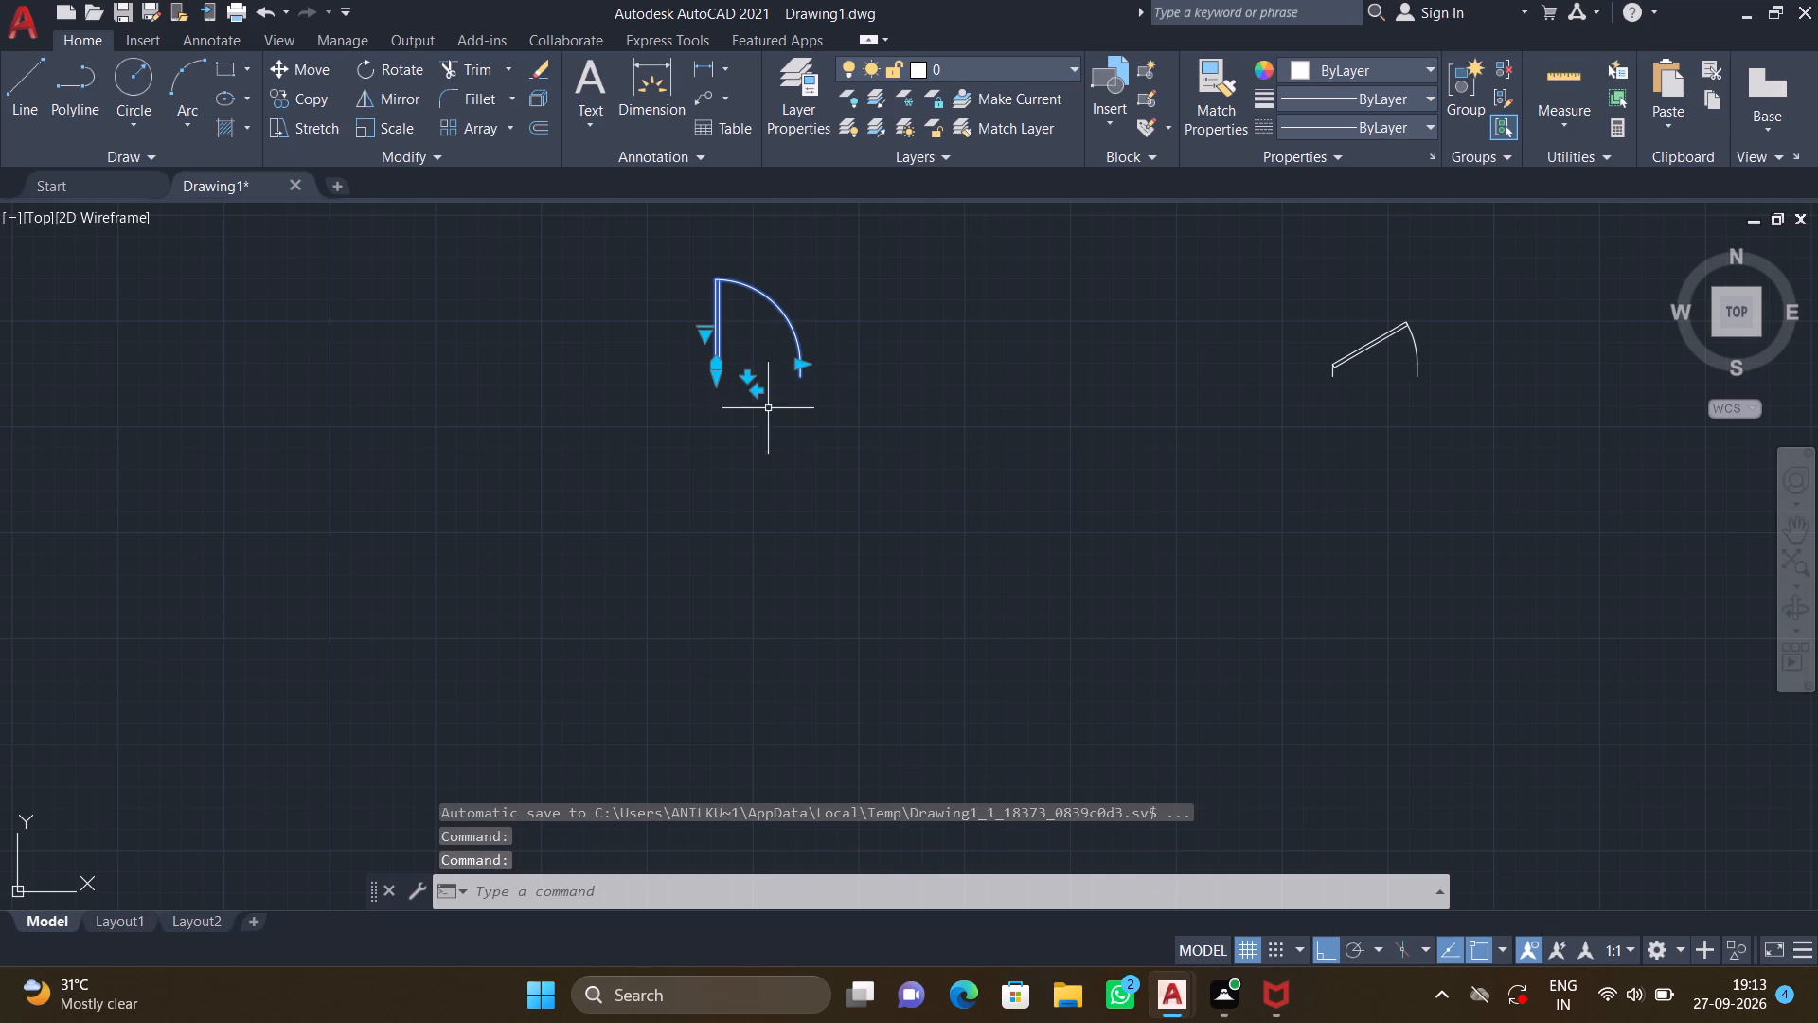
pyautogui.press('Escape')
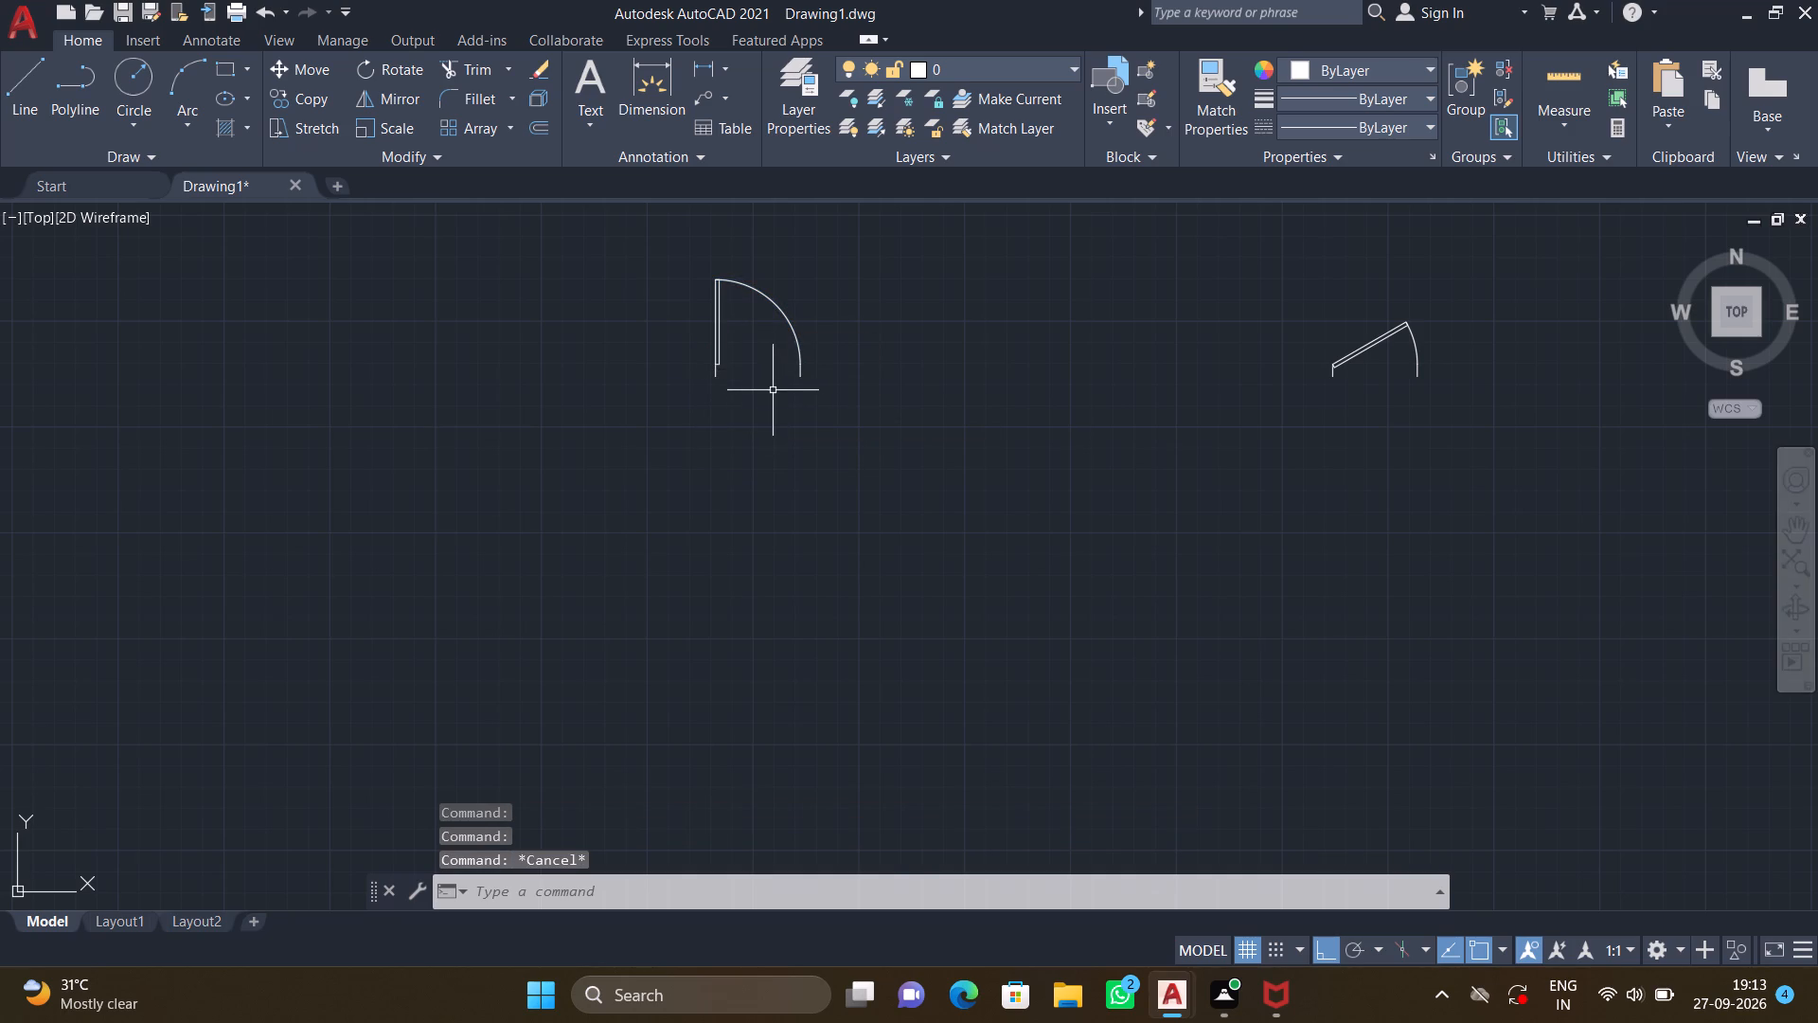
# Scale the 90º door from its hinge-side jamb end by reference, making its opening width 3'.
pyautogui.moveTo(765, 389); pyautogui.dragTo(742, 441, button='middle')
pyautogui.moveTo(745, 415); pyautogui.dragTo(717, 536, button='middle')
pyautogui.scroll(2, 779, 543)
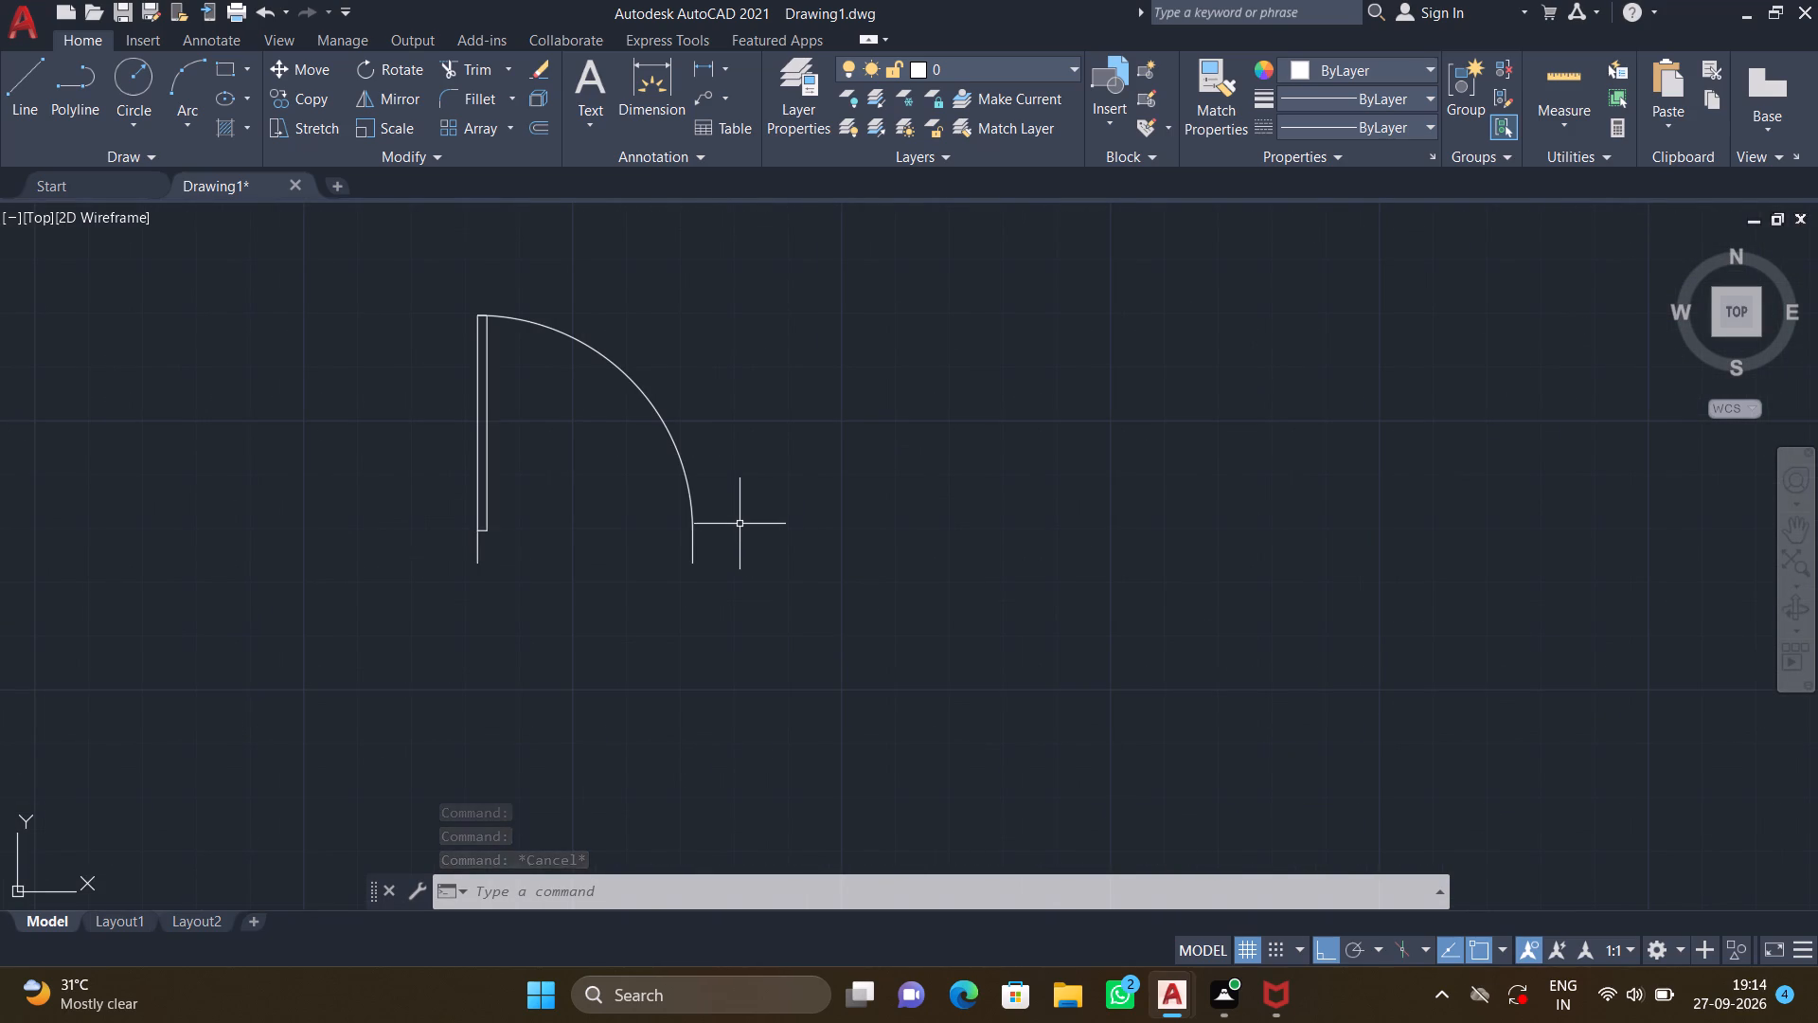
pyautogui.write('SC')
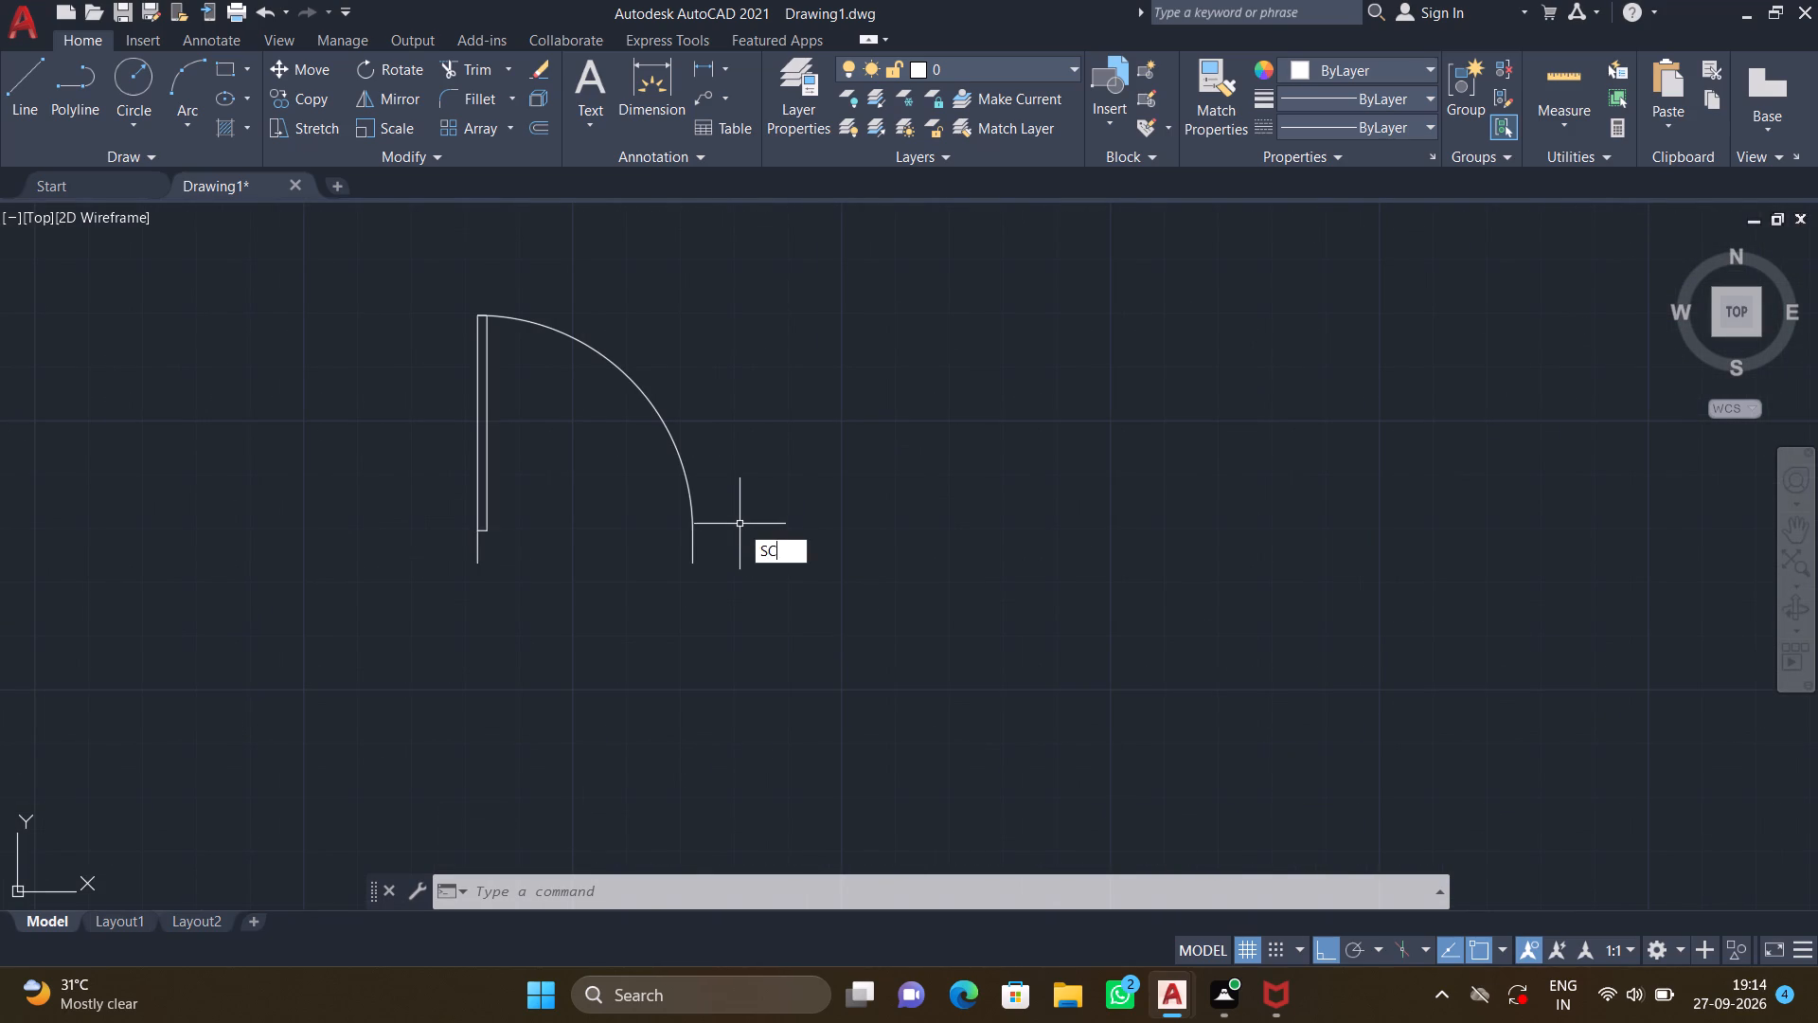
pyautogui.press('Return')
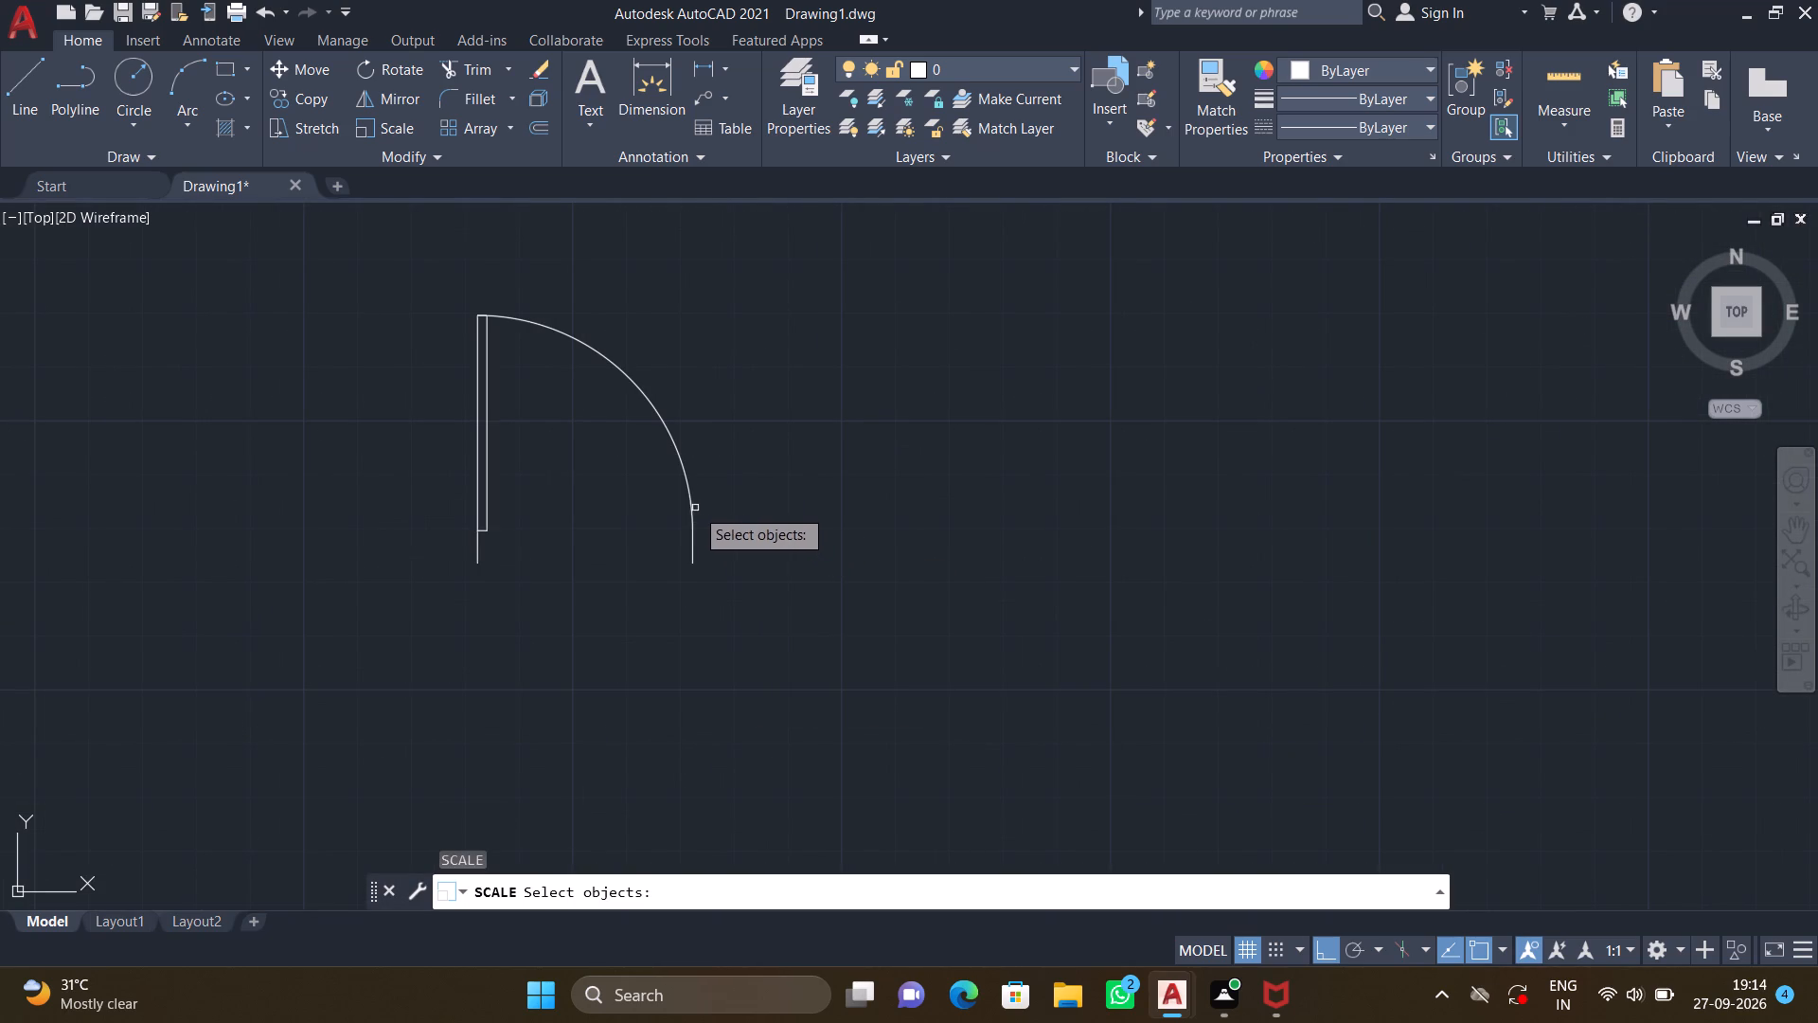
pyautogui.click(690, 502)
pyautogui.press('Return')
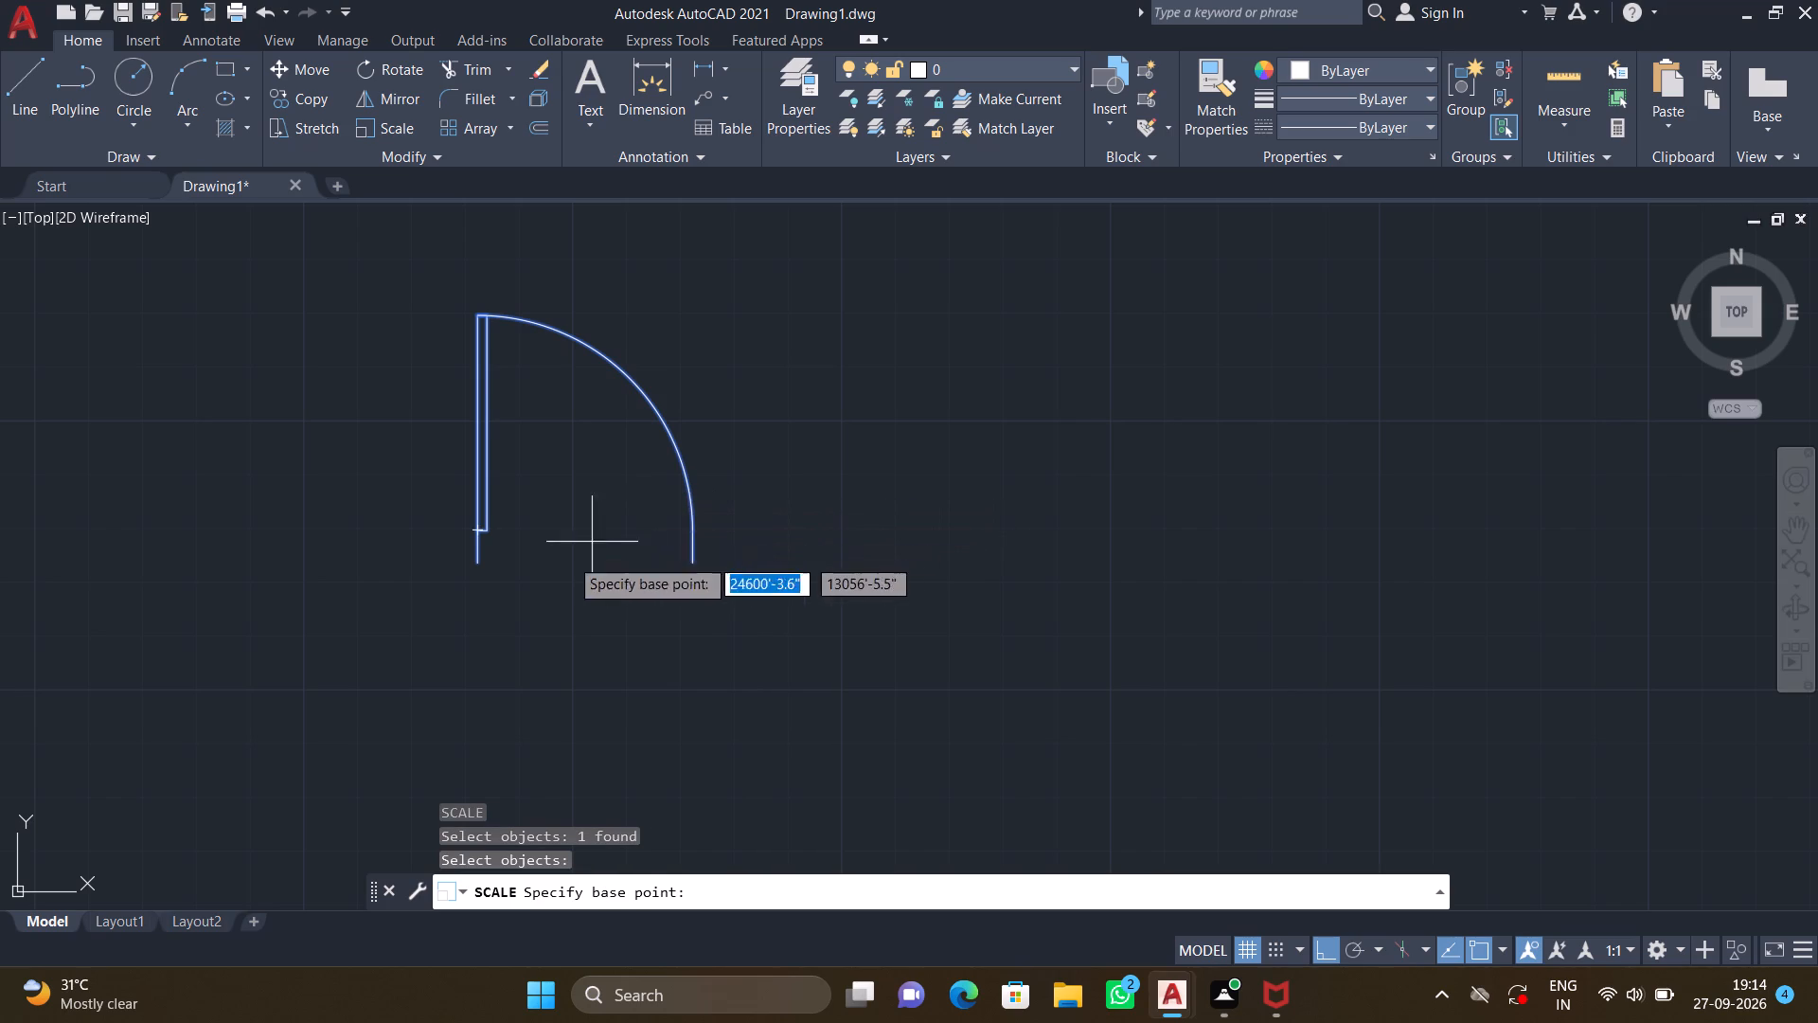
pyautogui.click(474, 562)
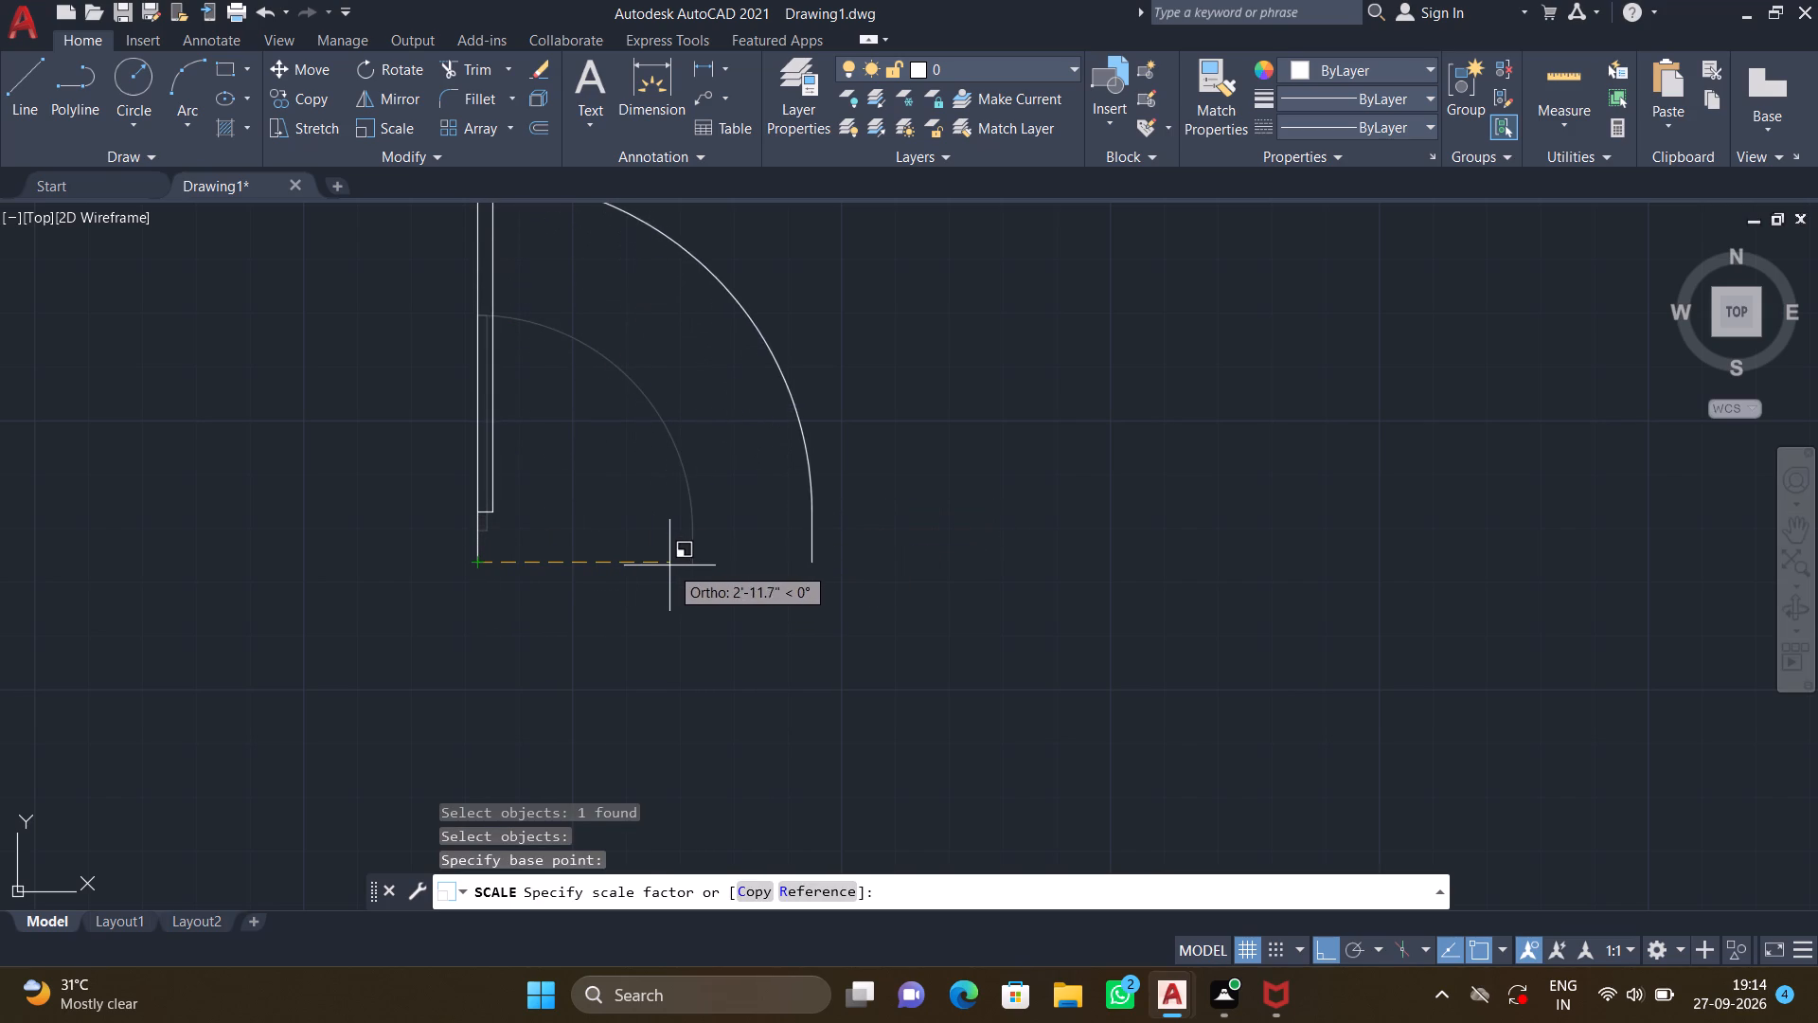
pyautogui.press('r')
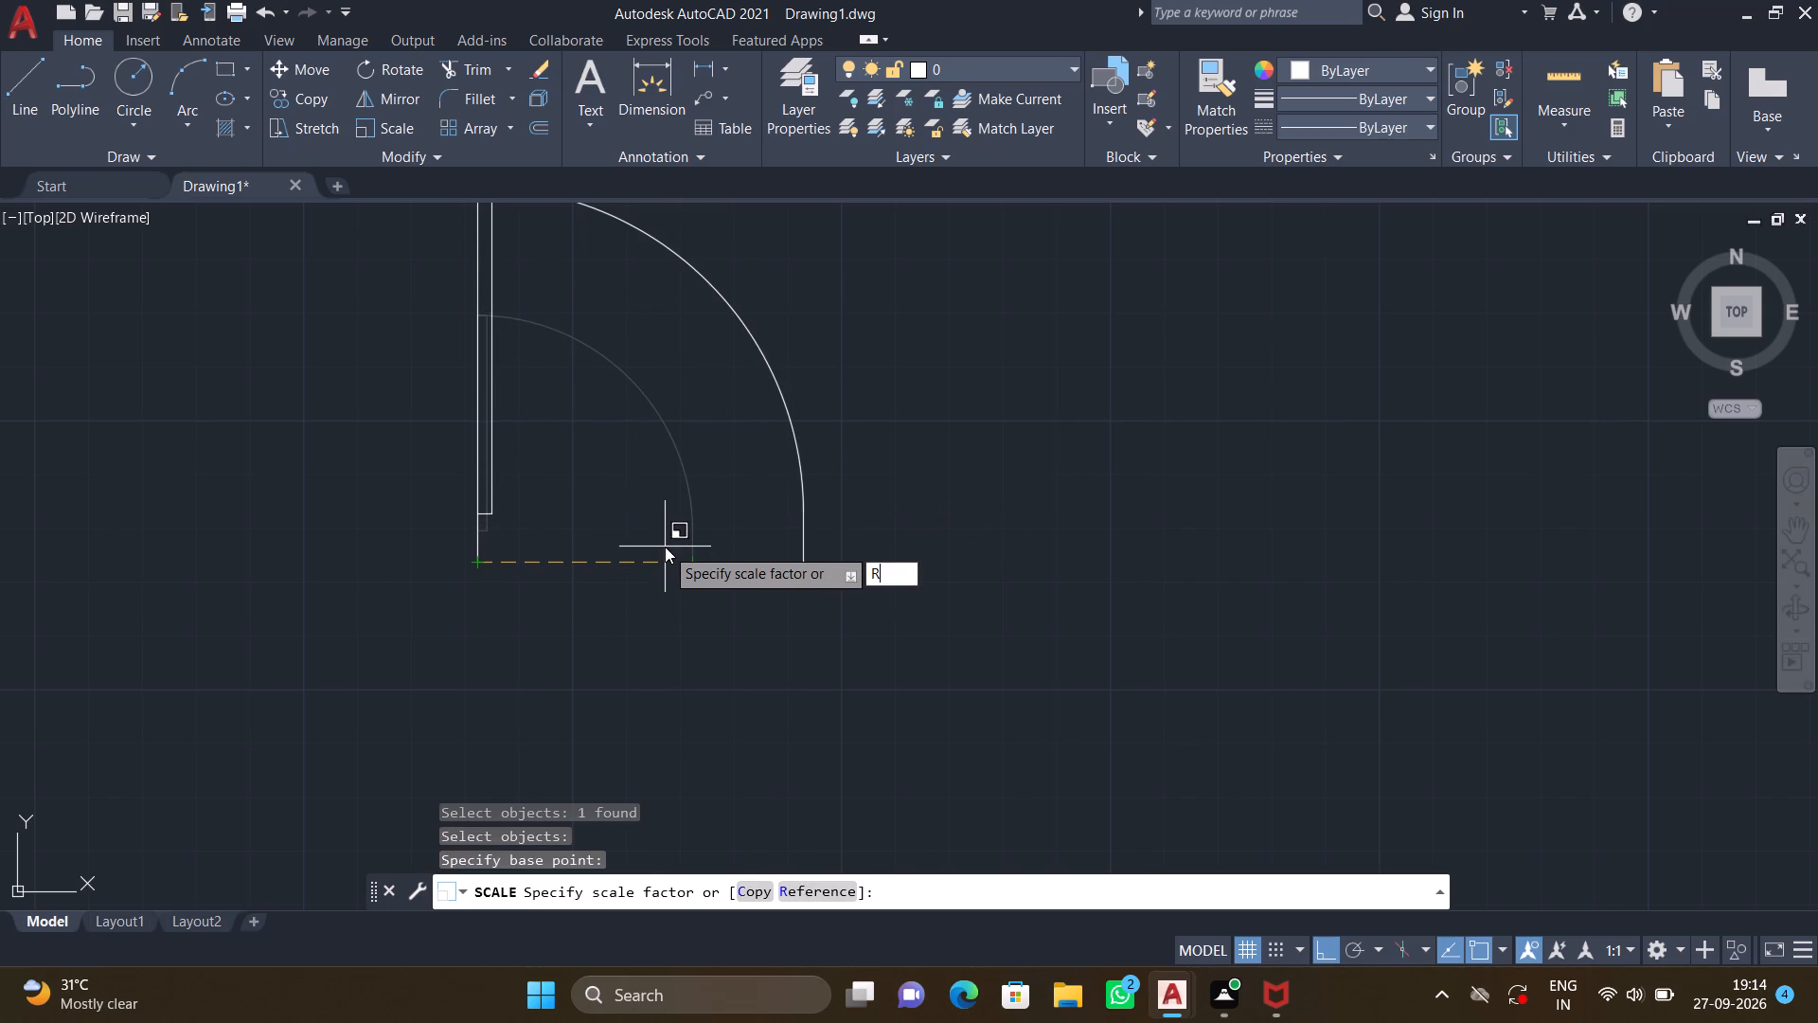
pyautogui.press('Return')
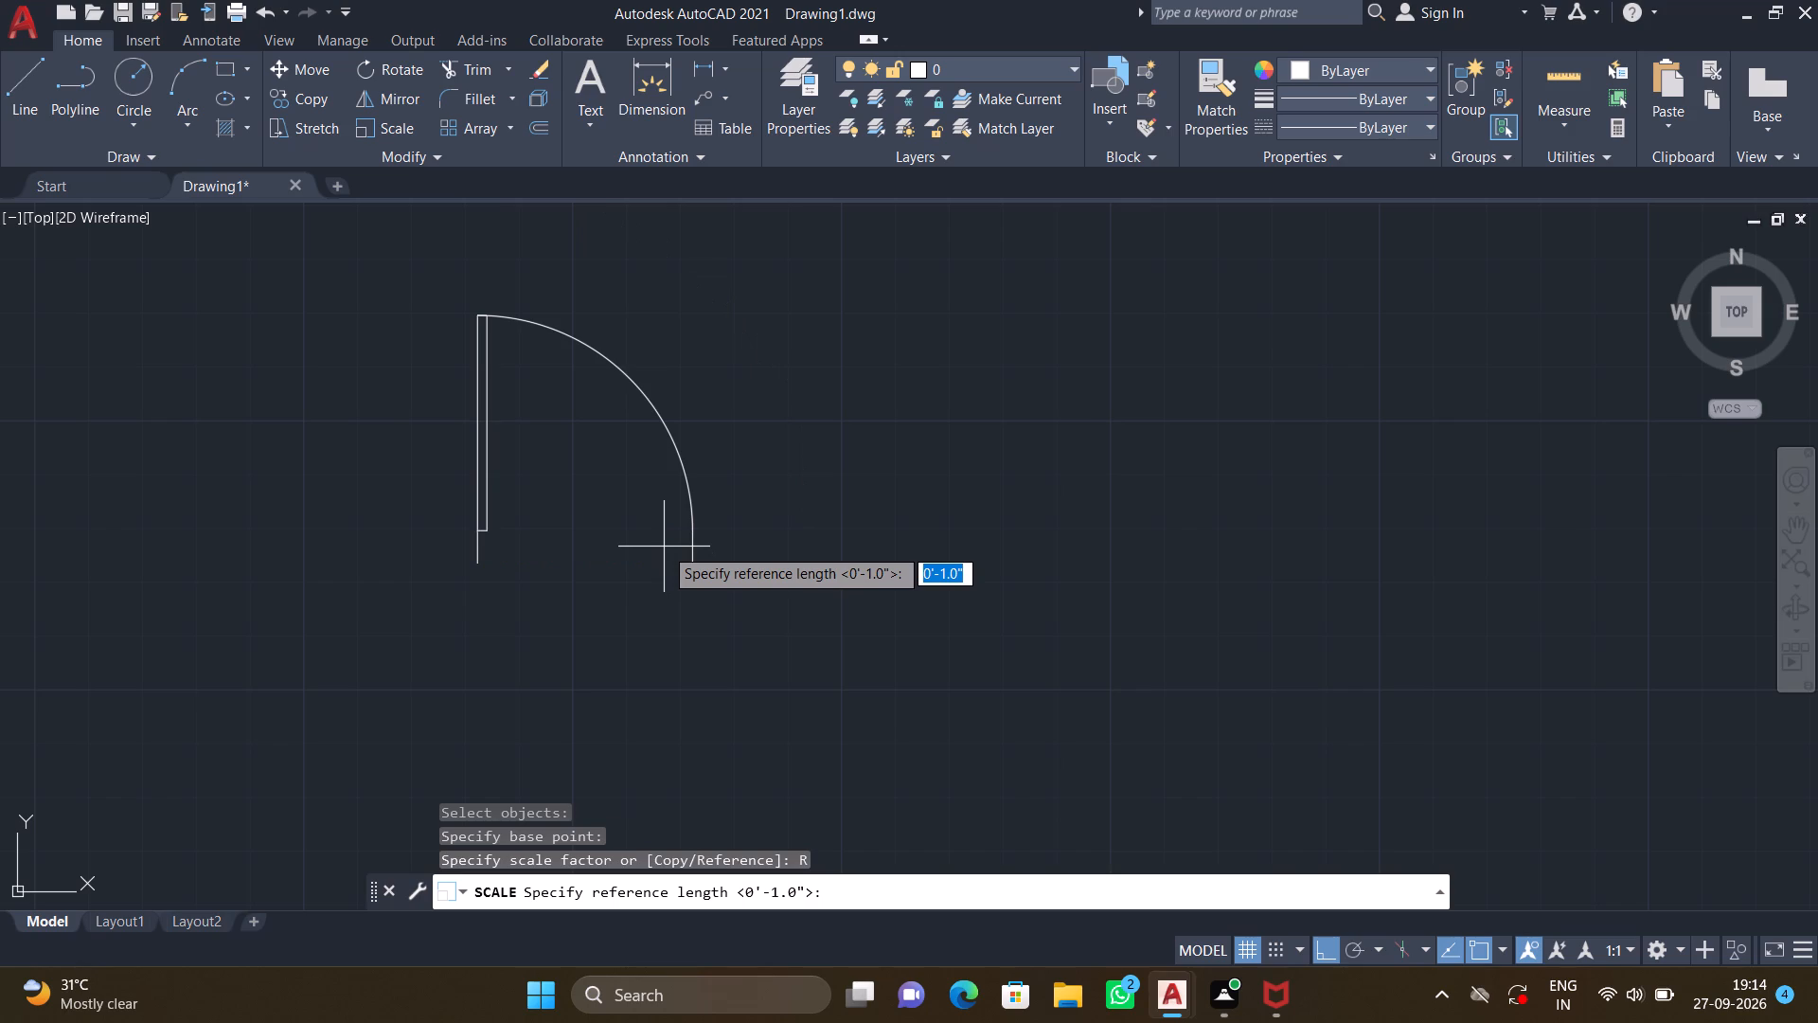
pyautogui.click(474, 556)
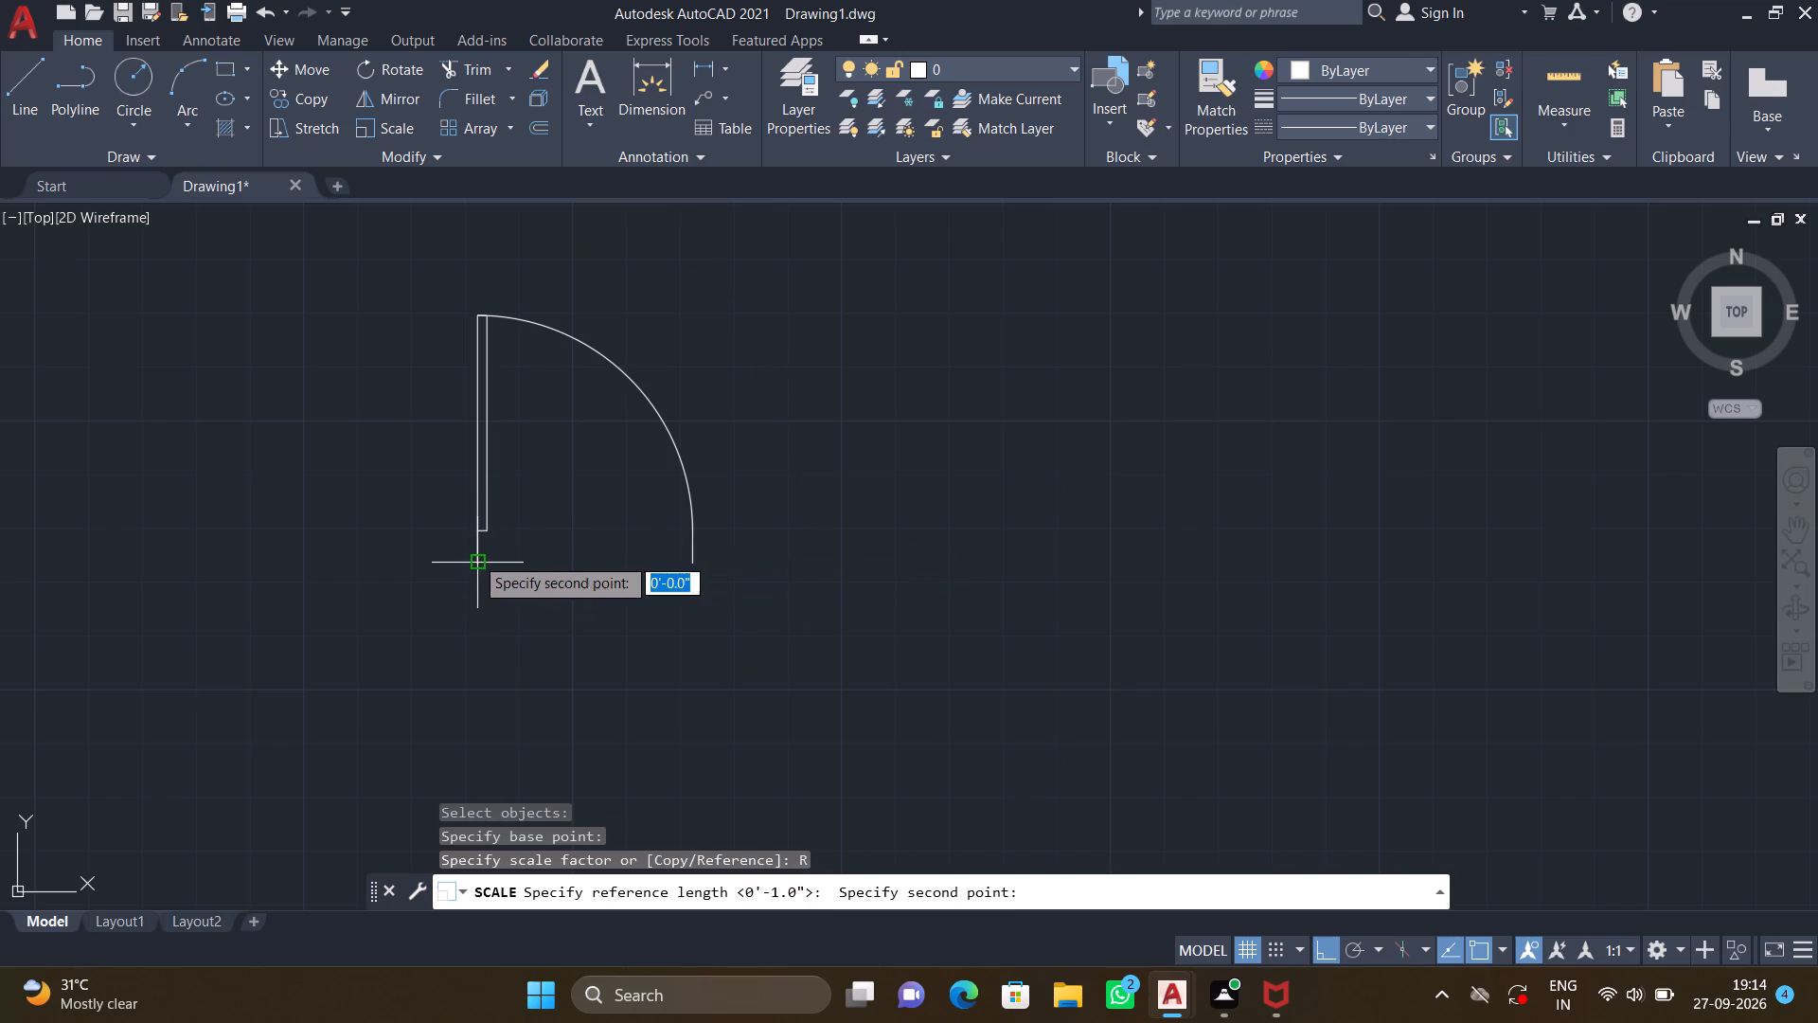
pyautogui.click(692, 559)
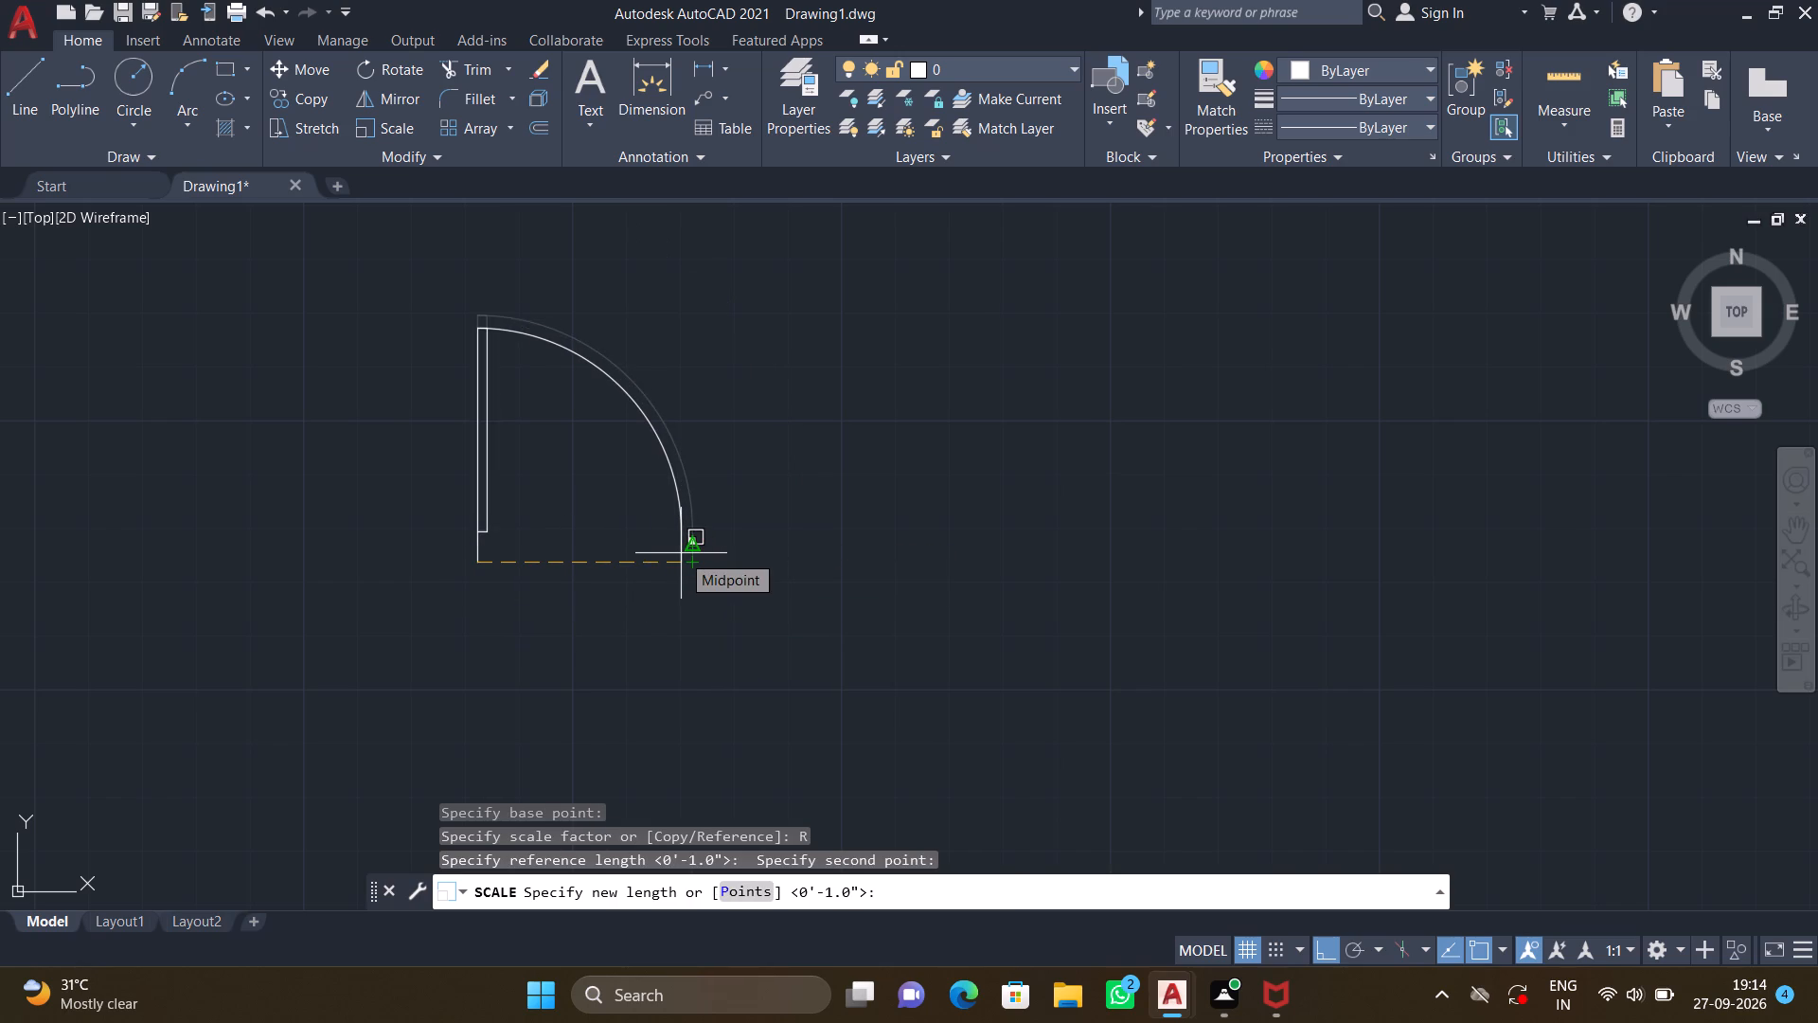
pyautogui.write("3'")
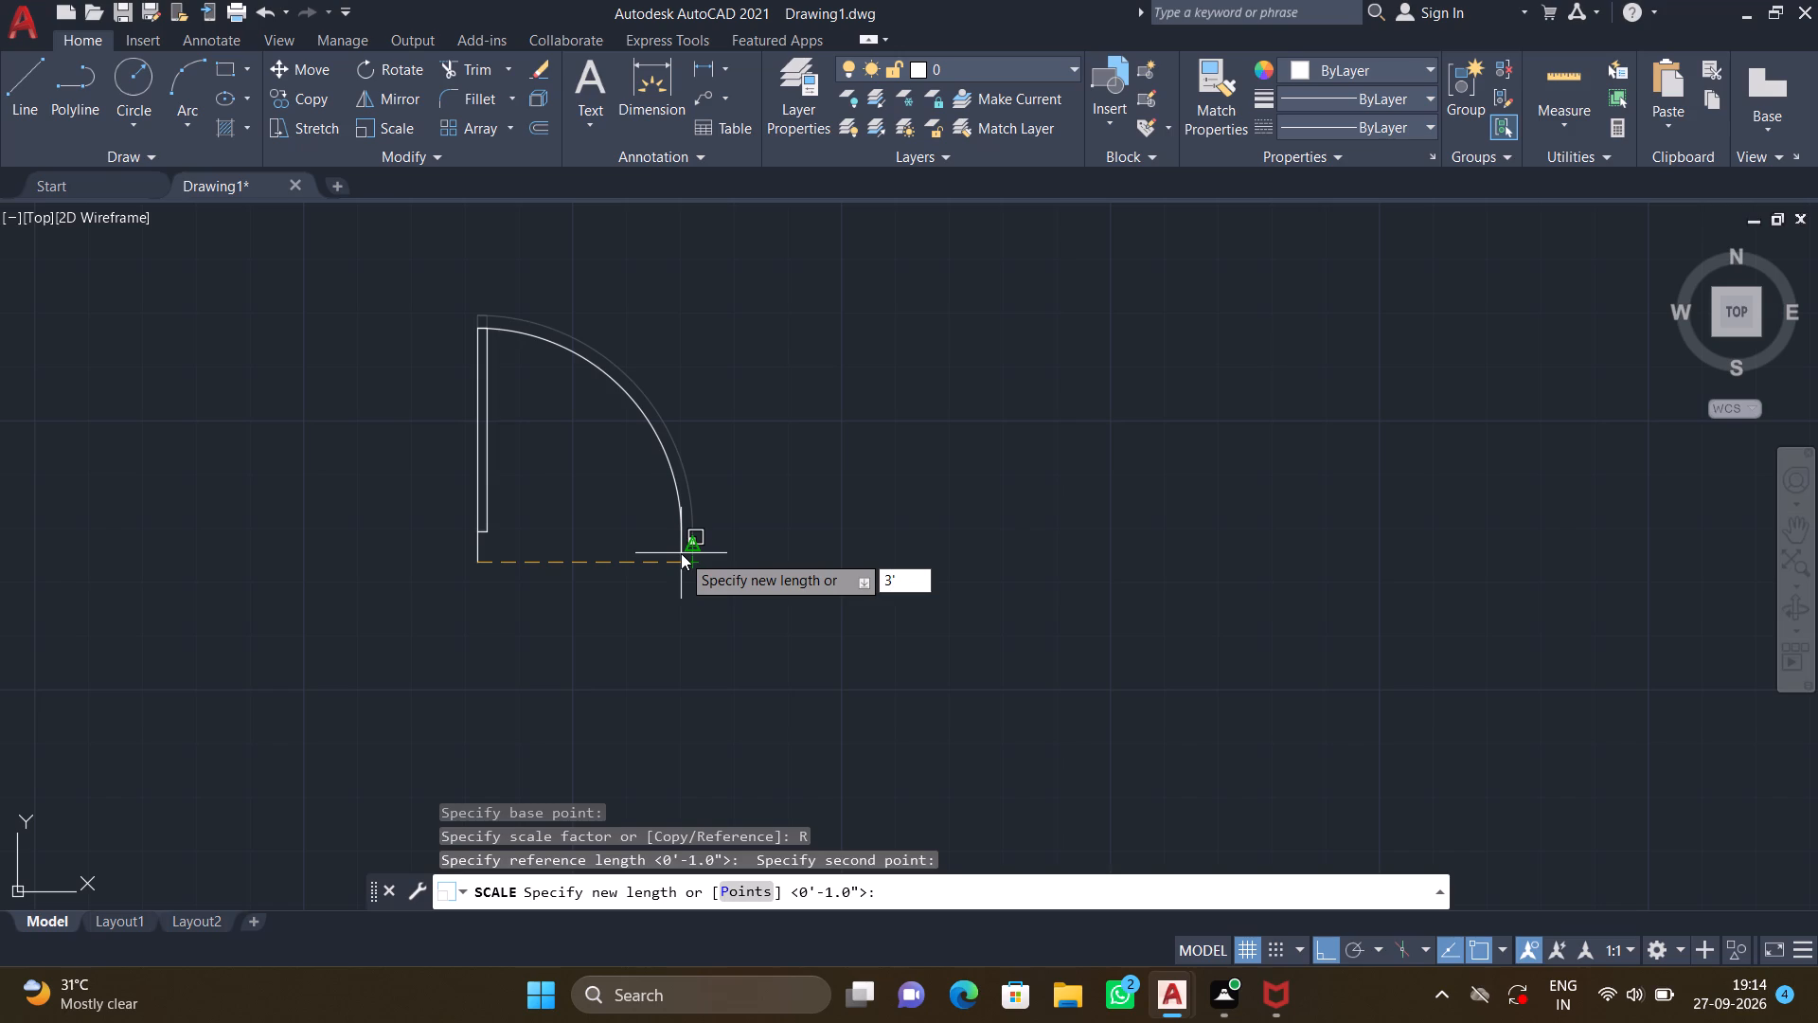
pyautogui.press('Return')
# Copy the 3' door with ortho off to the empty area southeast of the door that is open 30º.
pyautogui.scroll(-2, 651, 562)
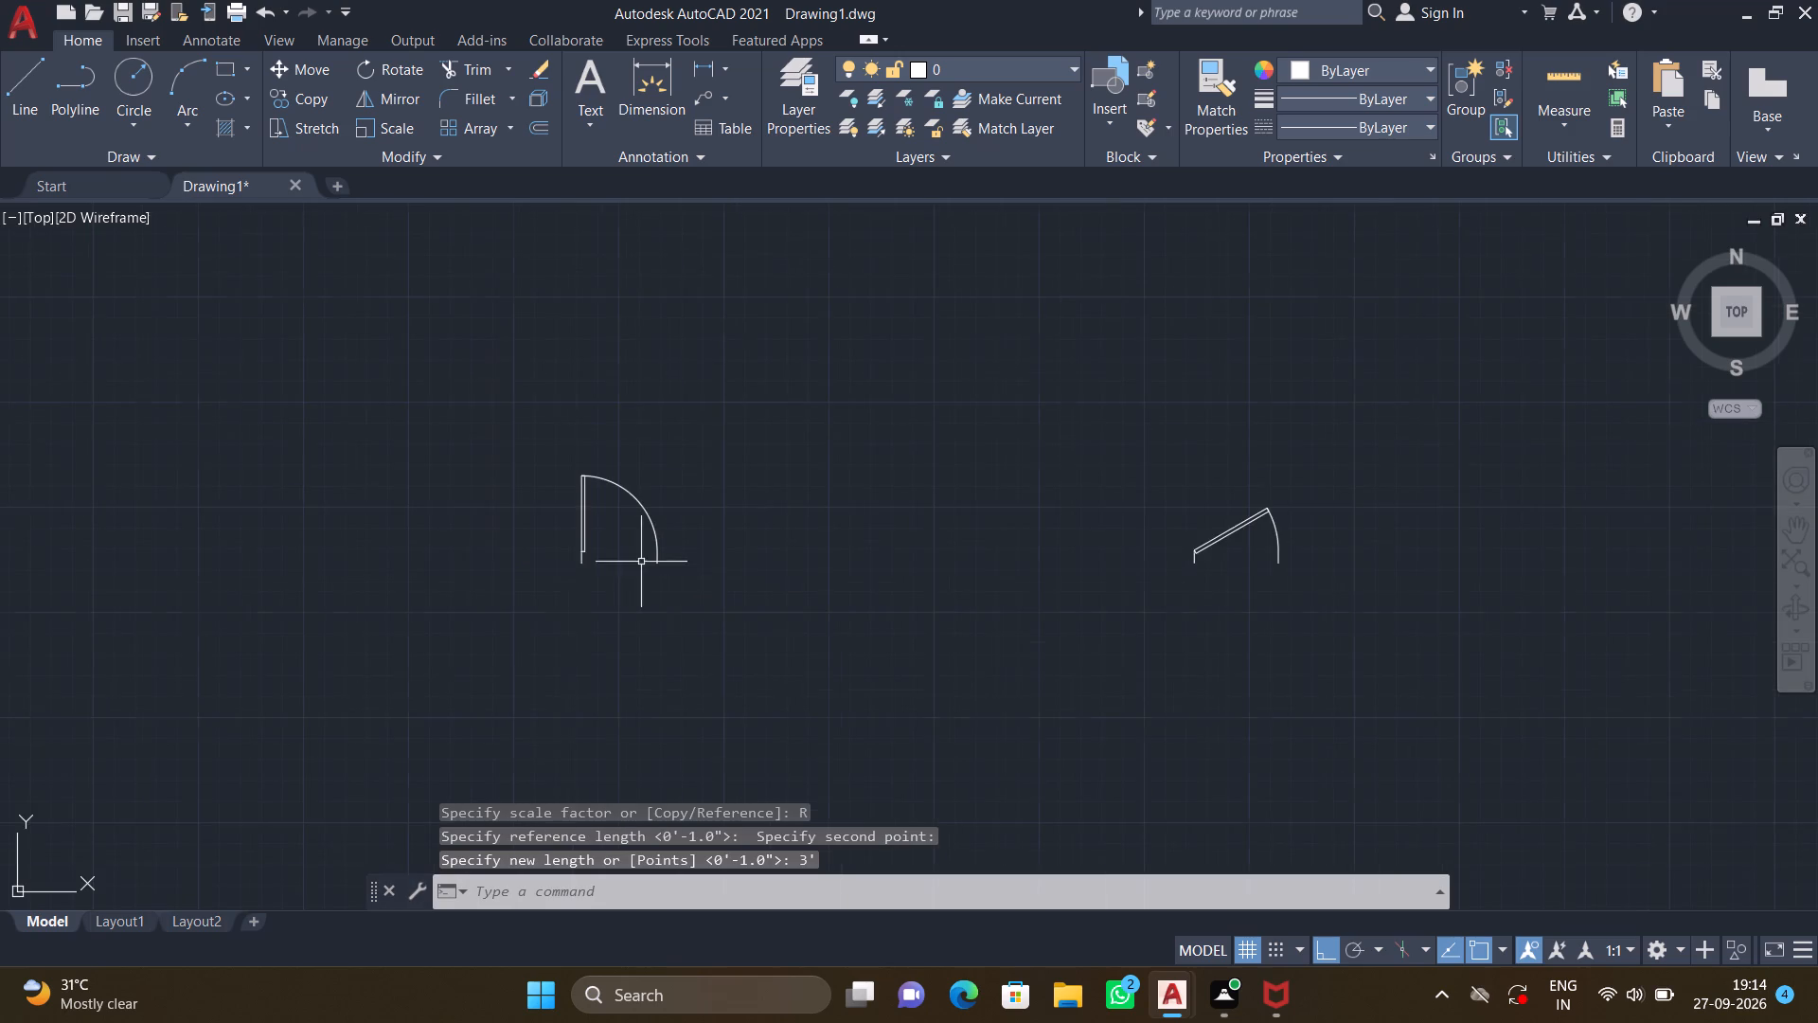
pyautogui.moveTo(555, 607); pyautogui.dragTo(397, 547, button='middle')
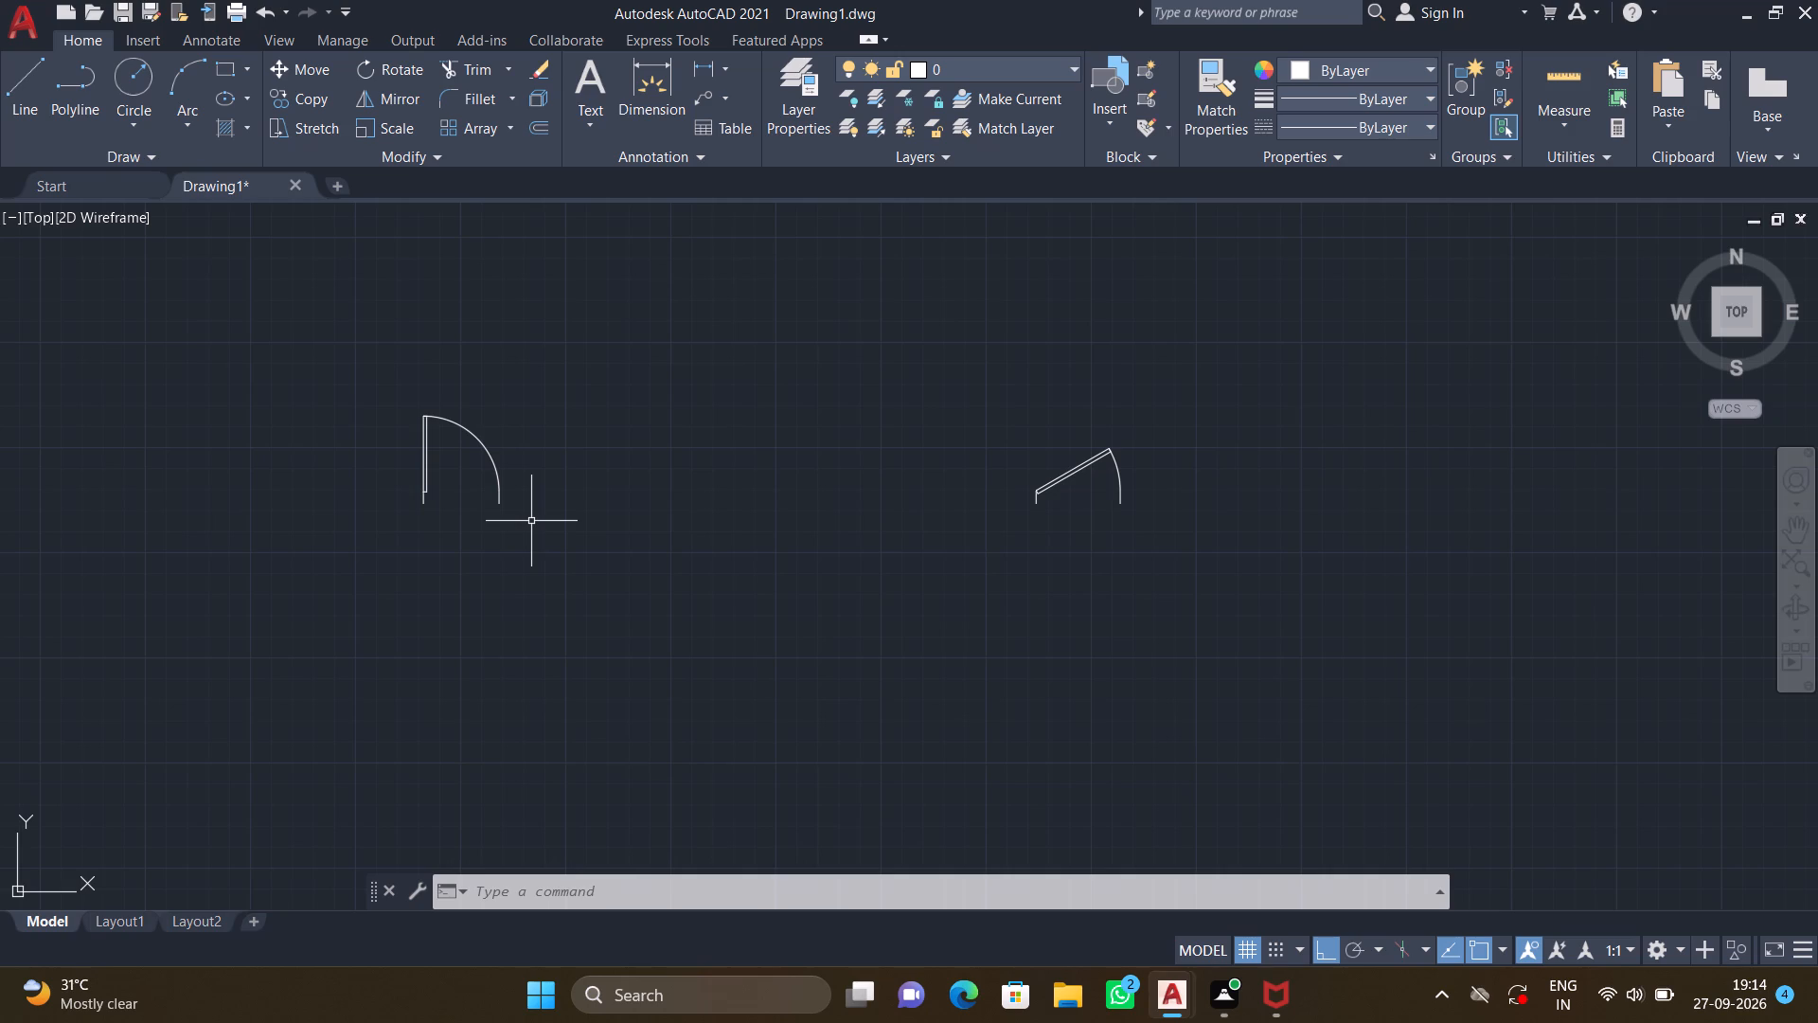
pyautogui.write('CO')
pyautogui.press('Return')
pyautogui.moveTo(553, 535); pyautogui.dragTo(542, 529)
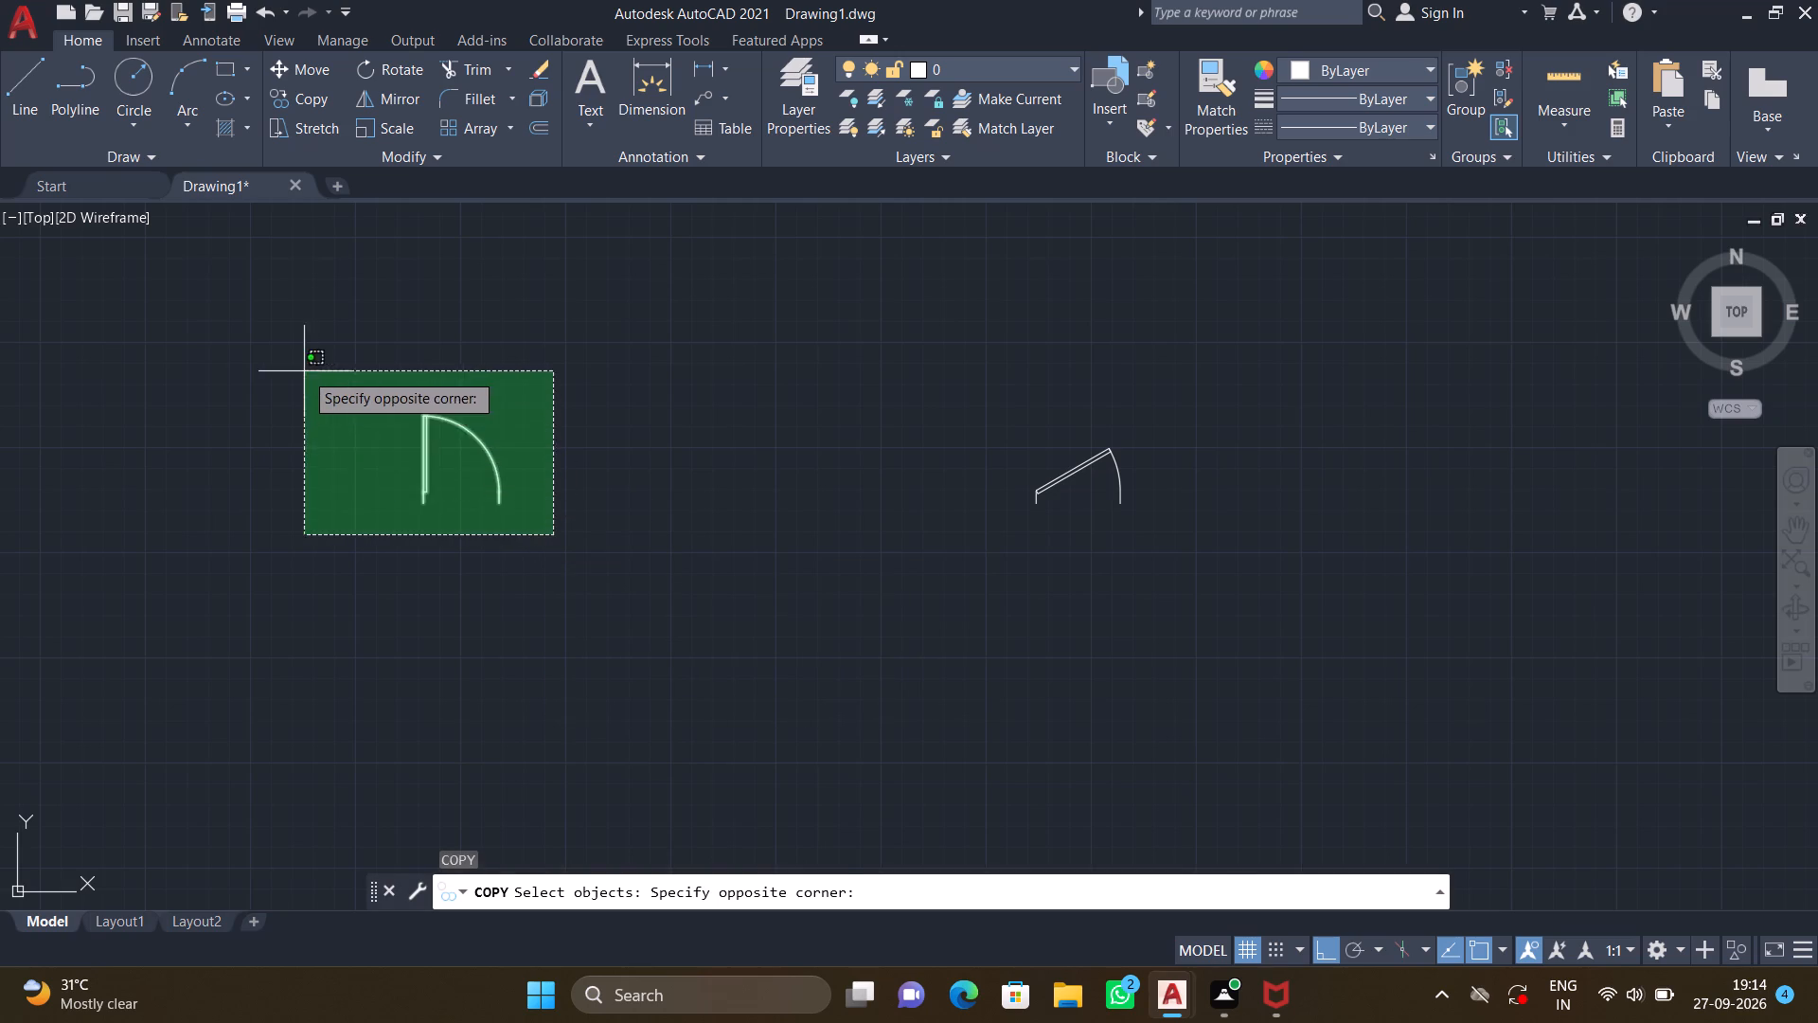
pyautogui.click(304, 371)
pyautogui.press('Return')
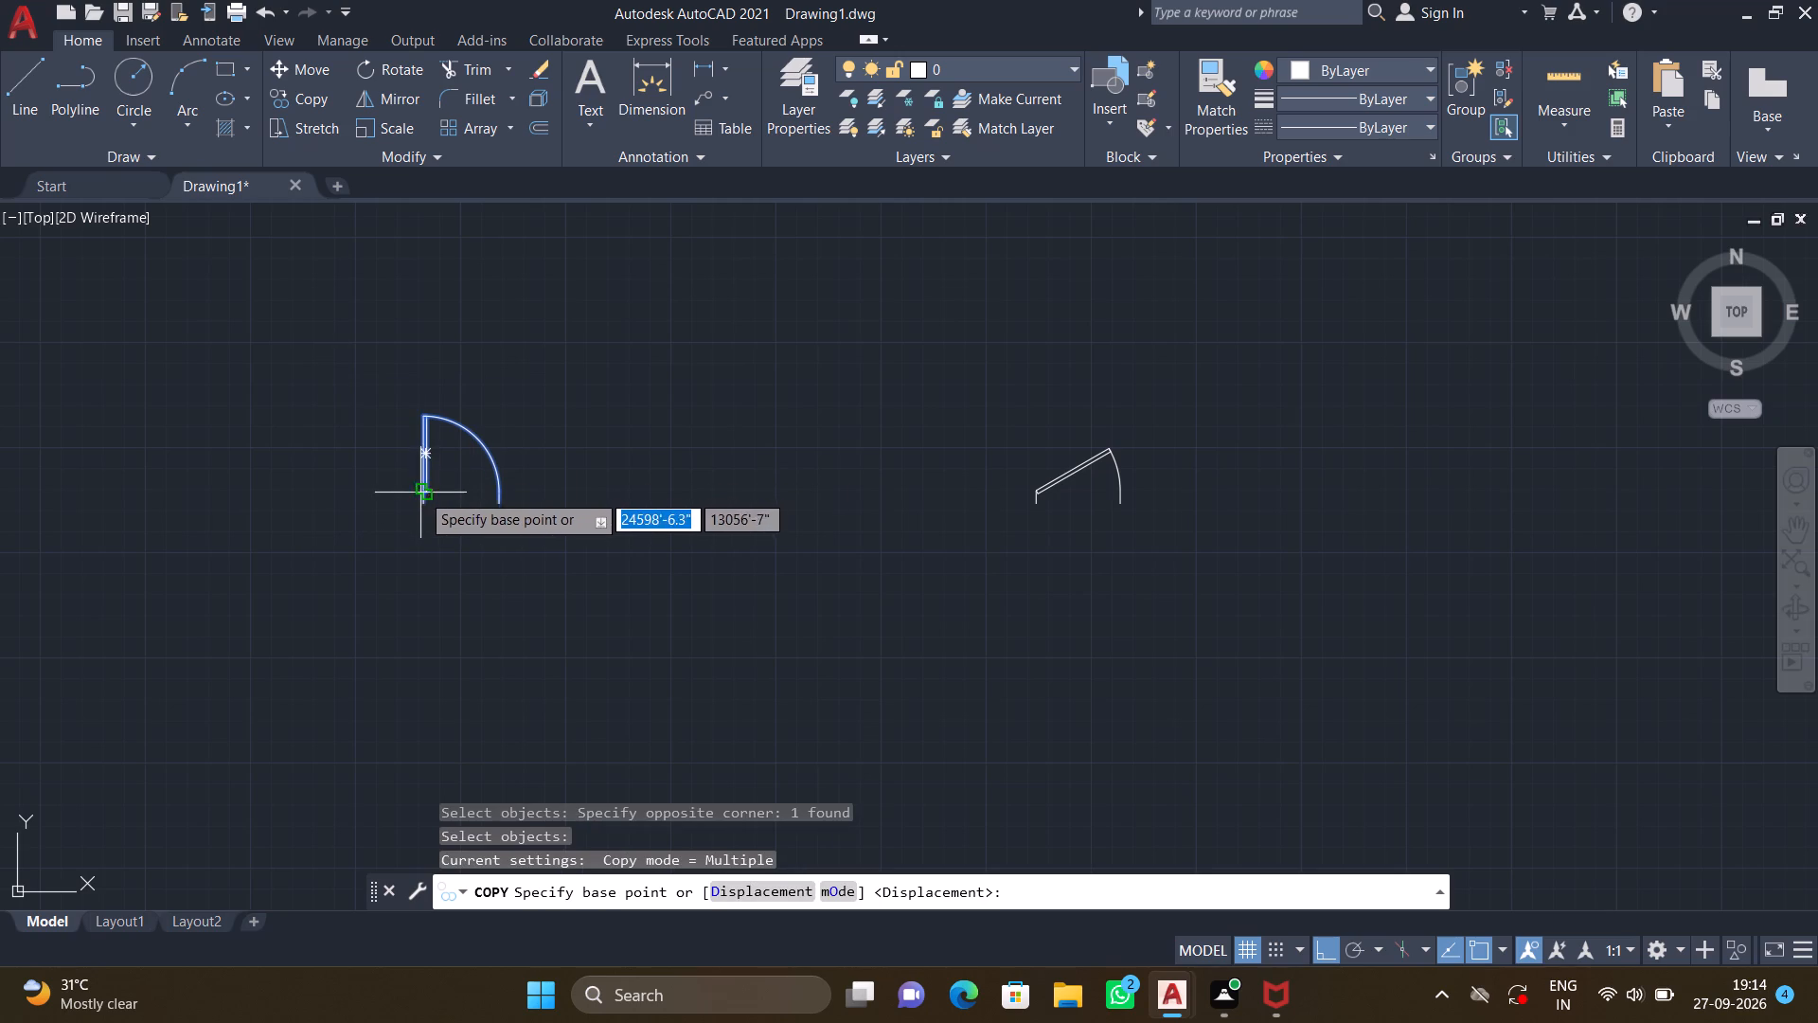
pyautogui.click(422, 493)
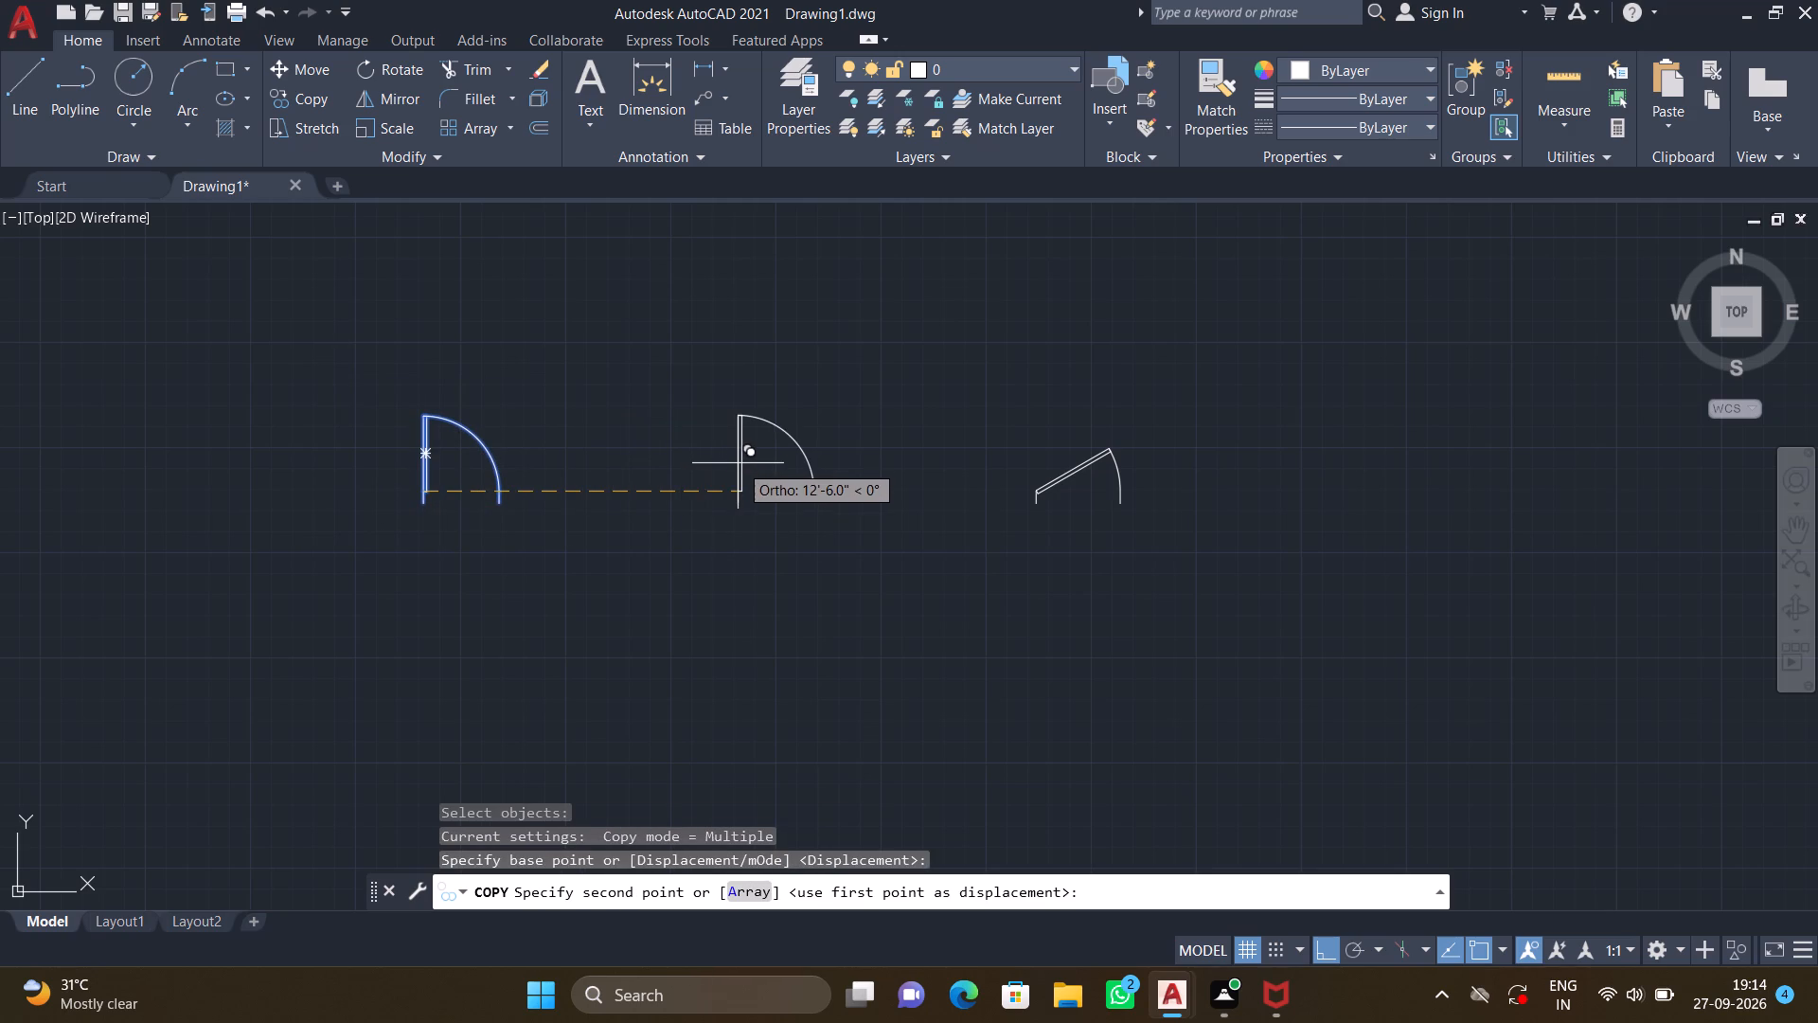
pyautogui.scroll(-3, 759, 547)
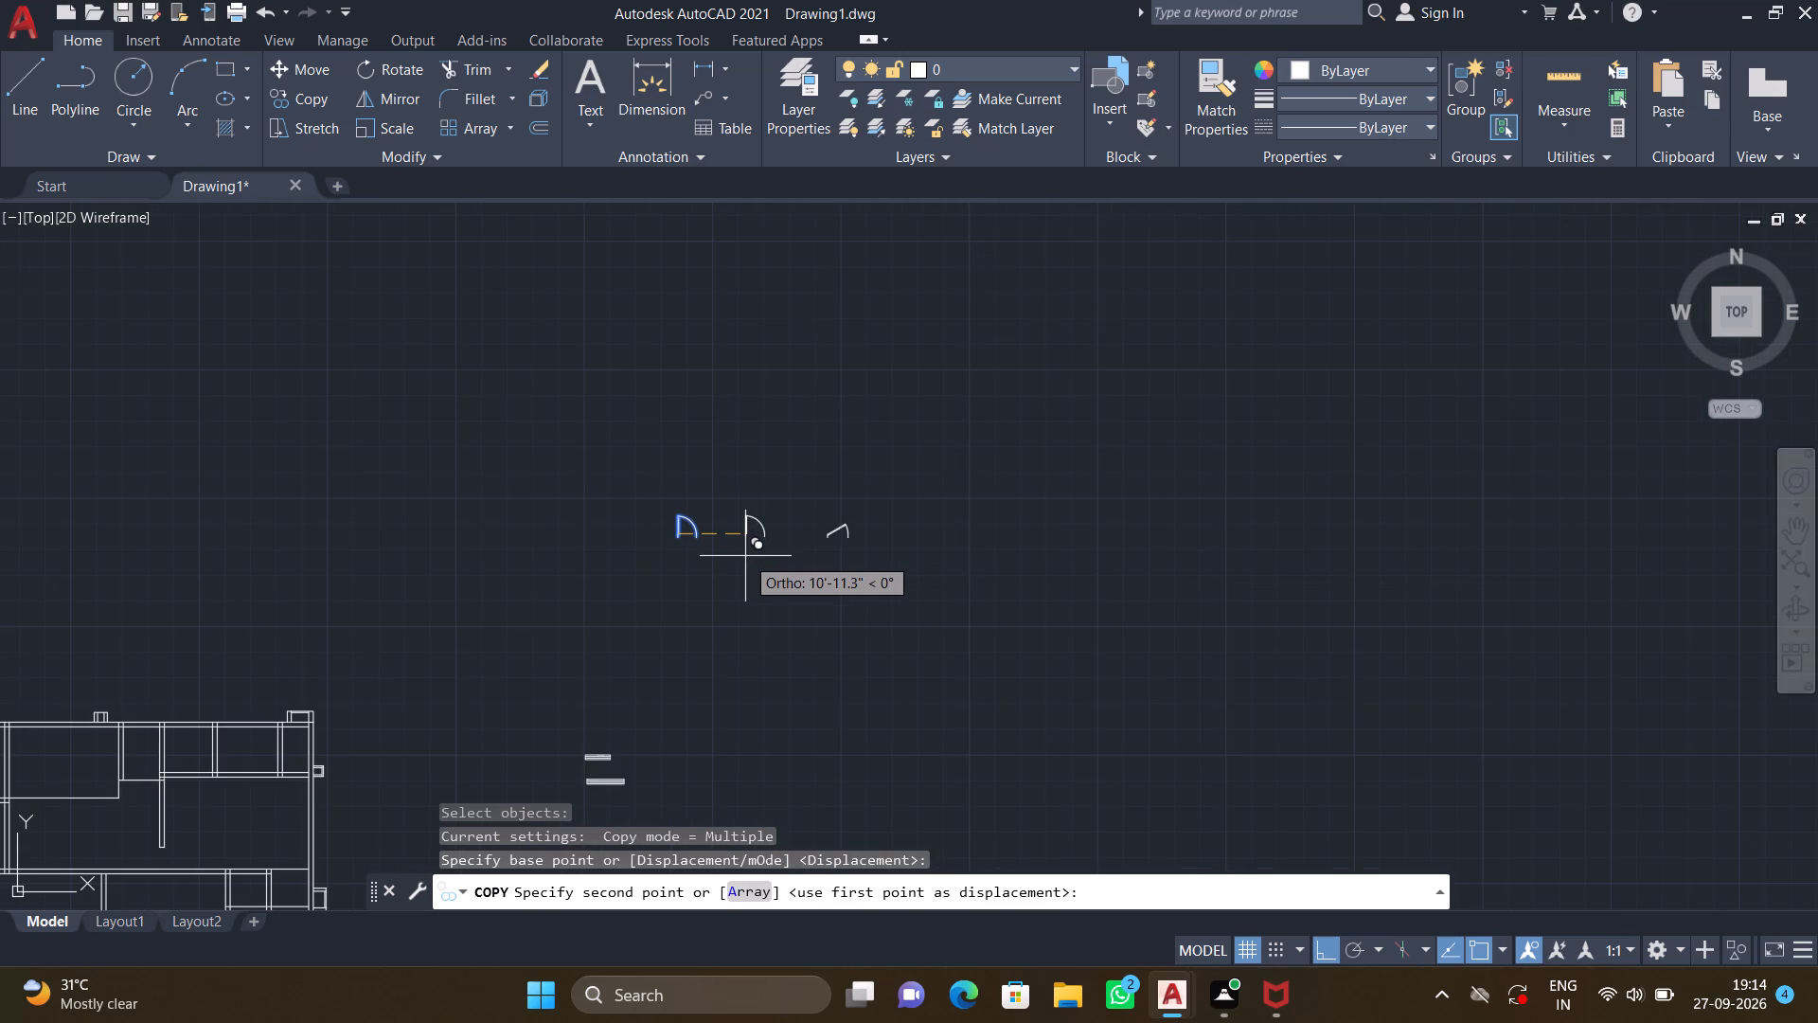
pyautogui.press('F8')
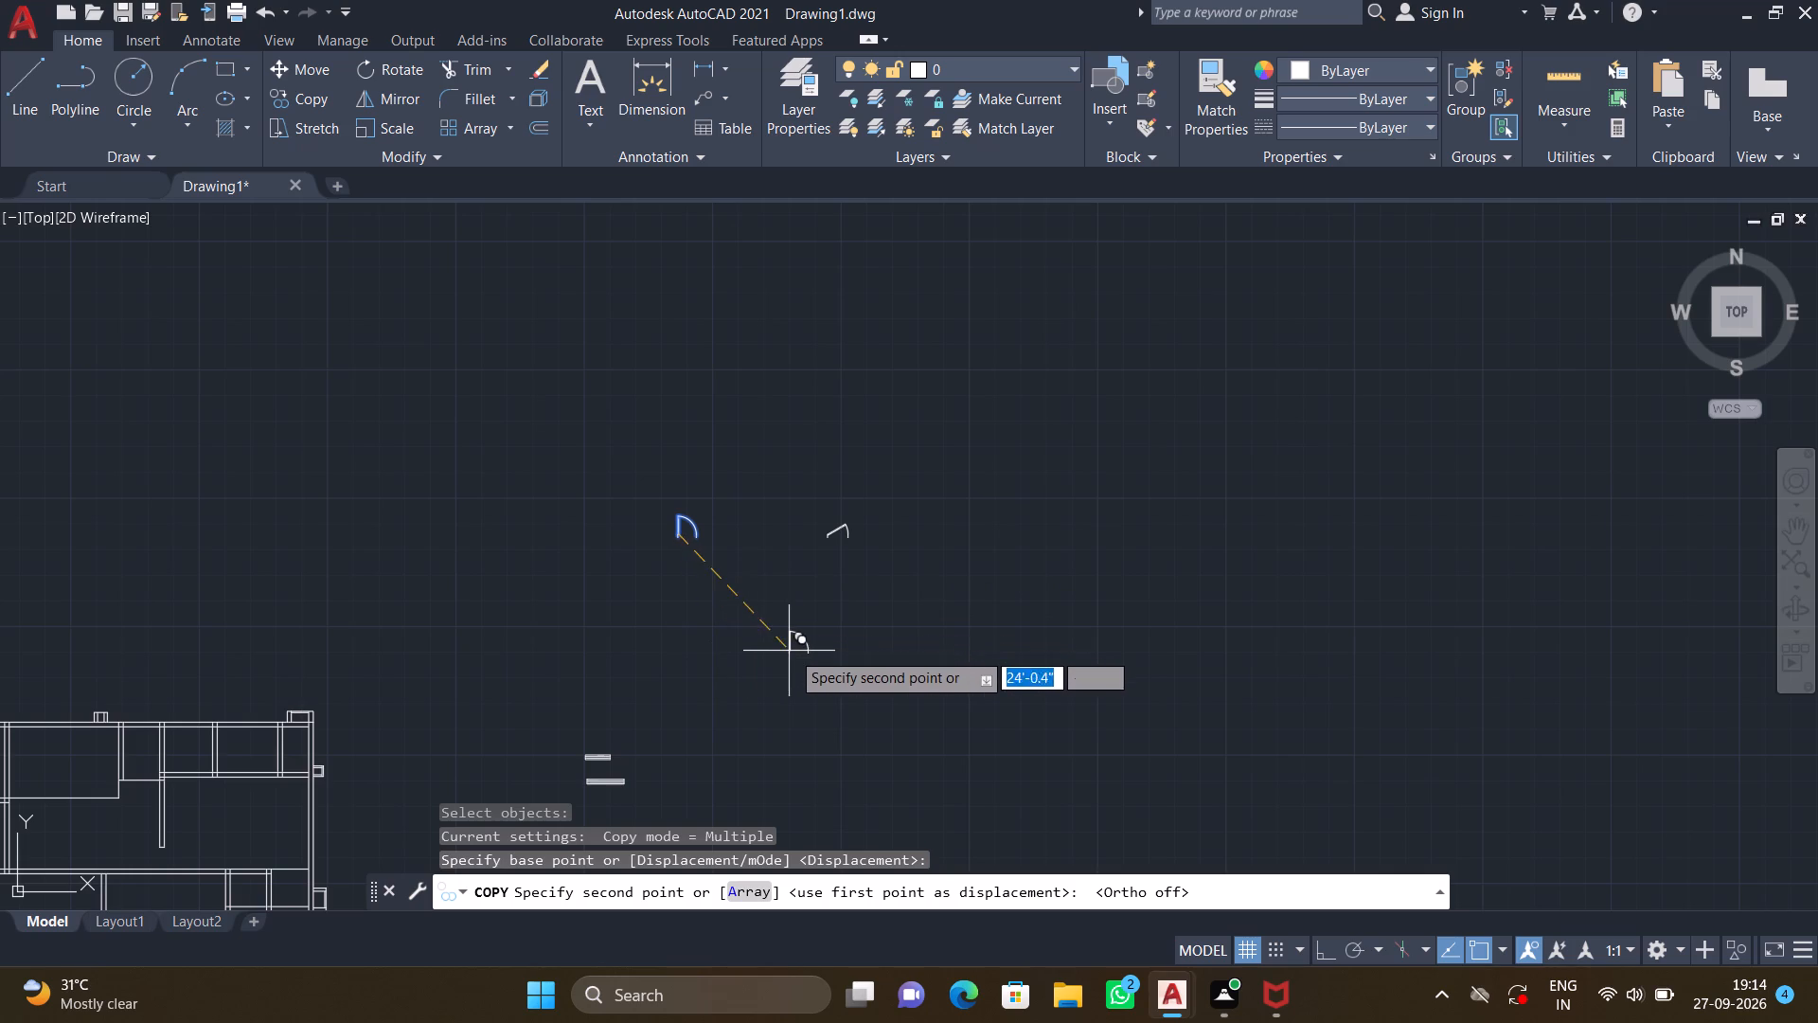
pyautogui.scroll(2, 843, 622)
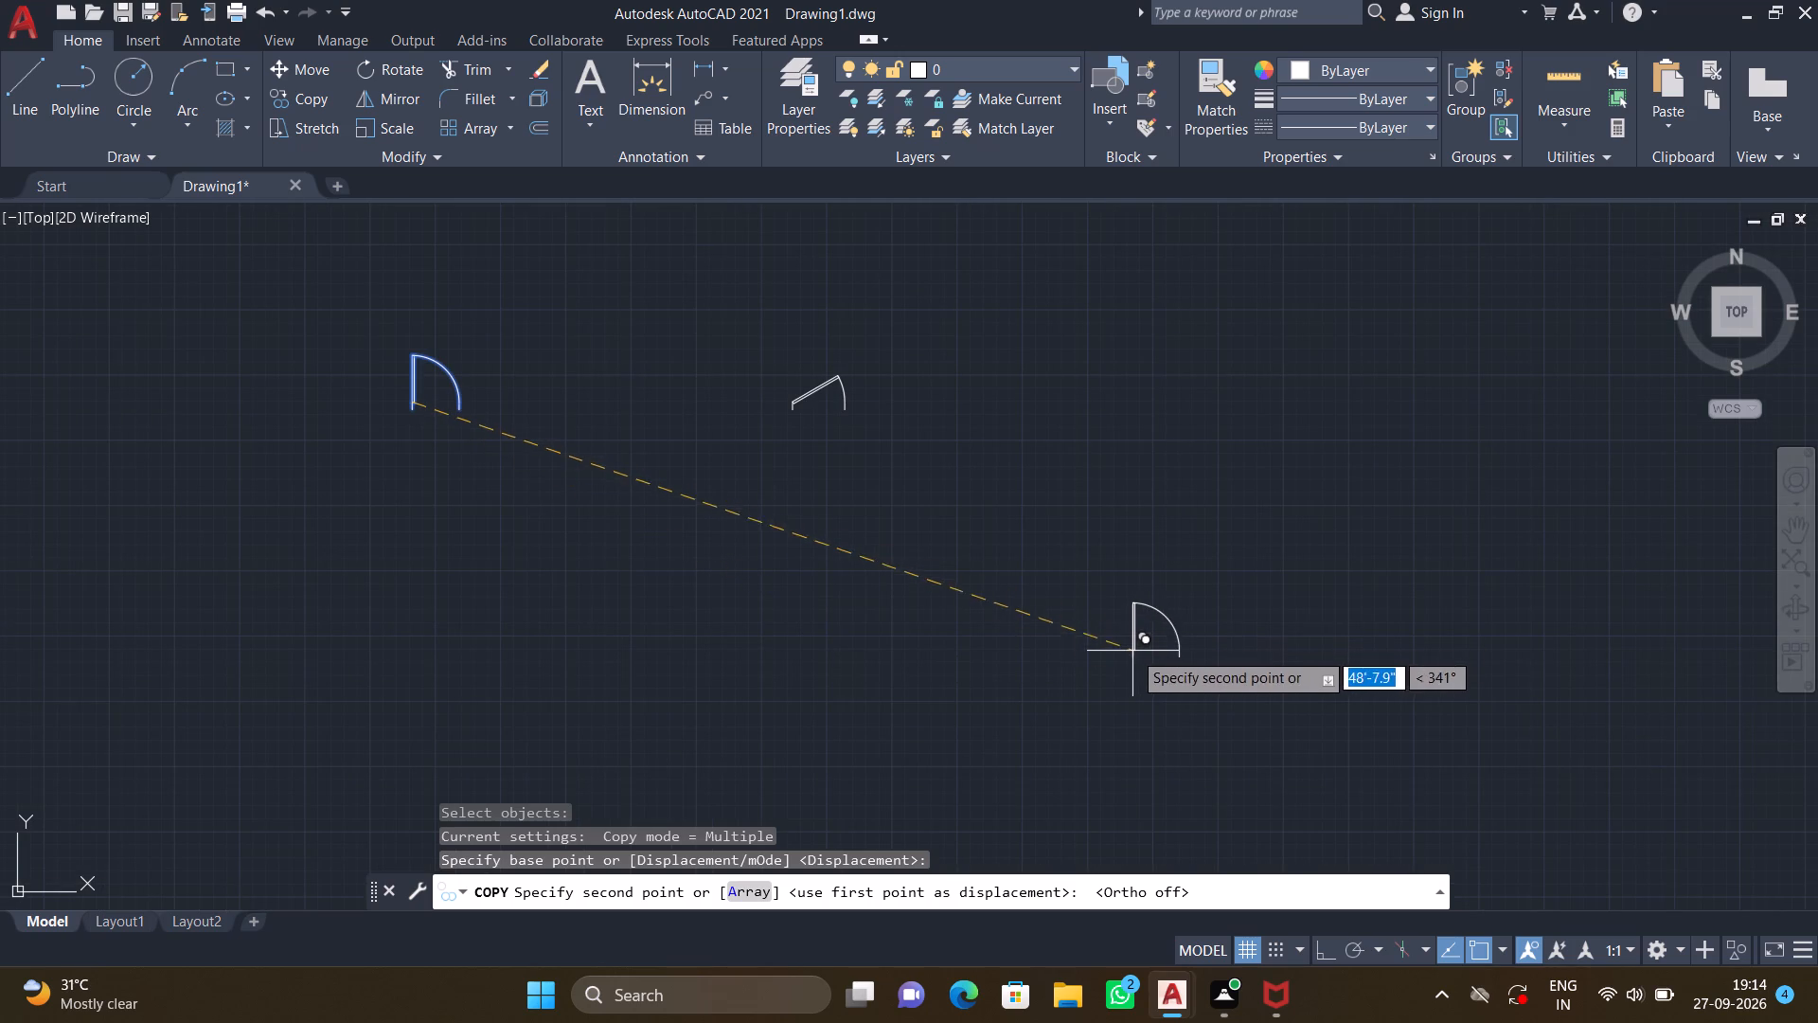
pyautogui.click(1094, 651)
pyautogui.press('Return')
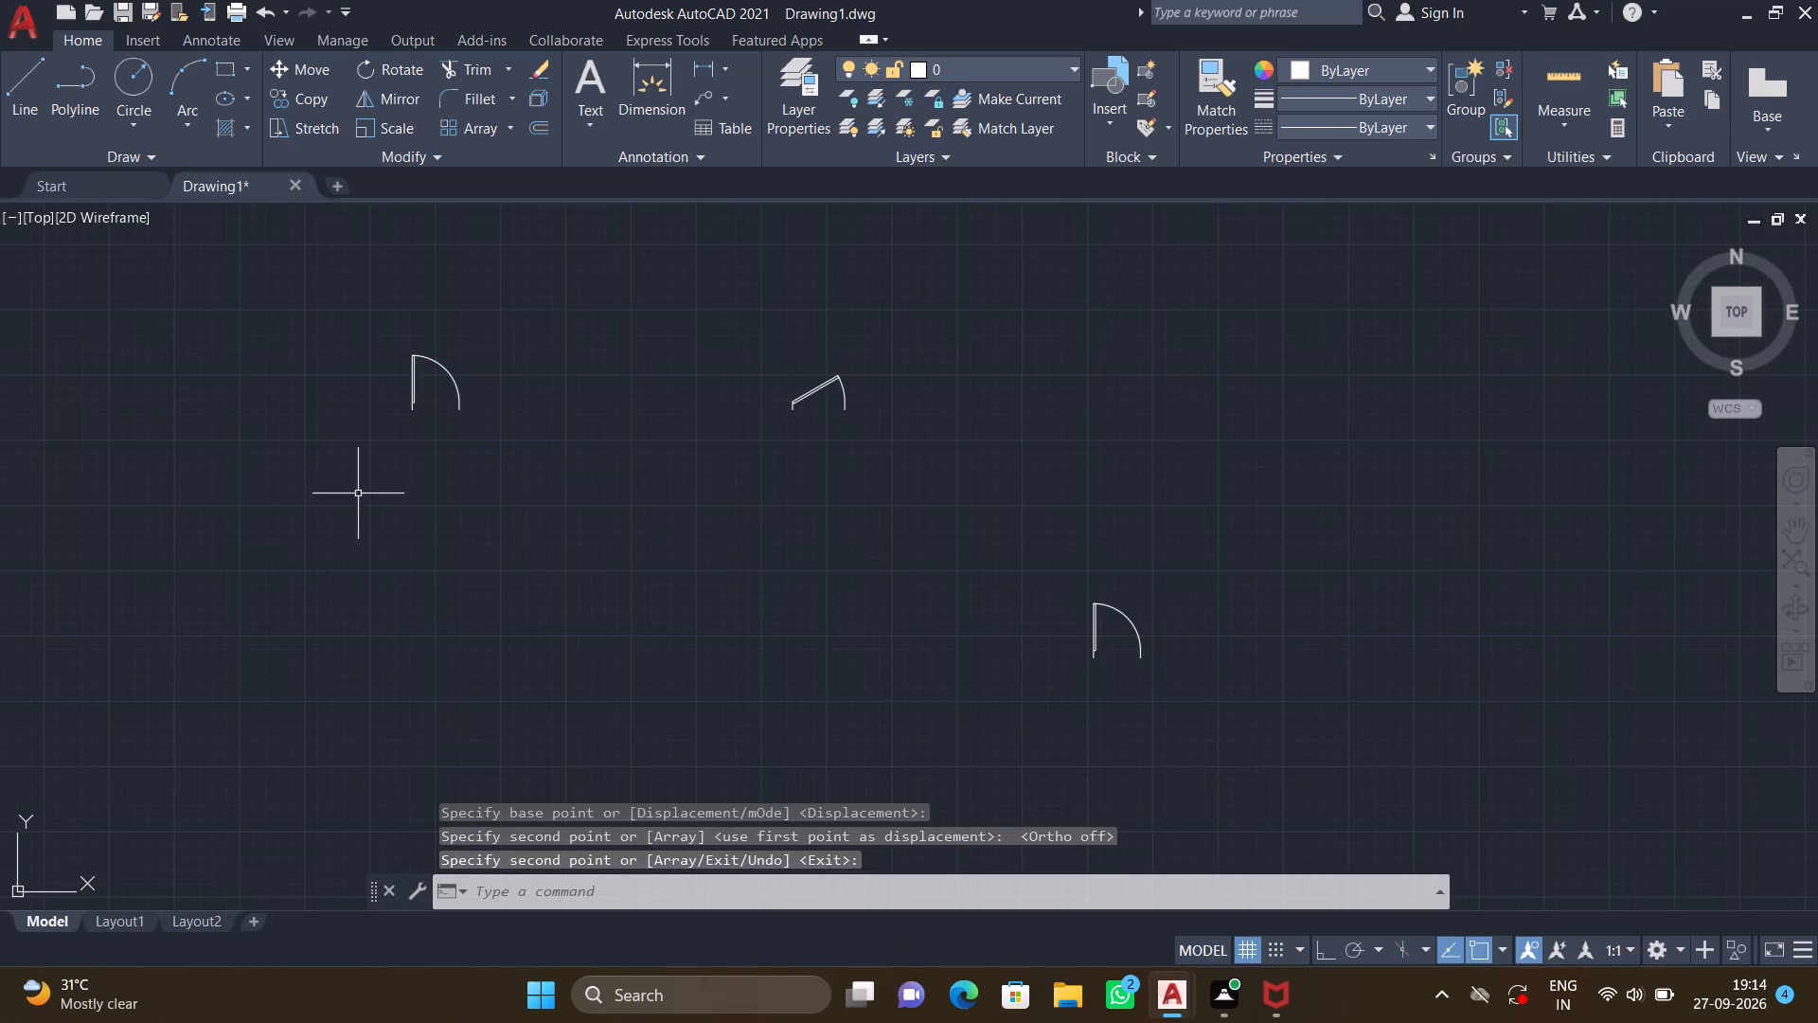
pyautogui.scroll(2, 343, 391)
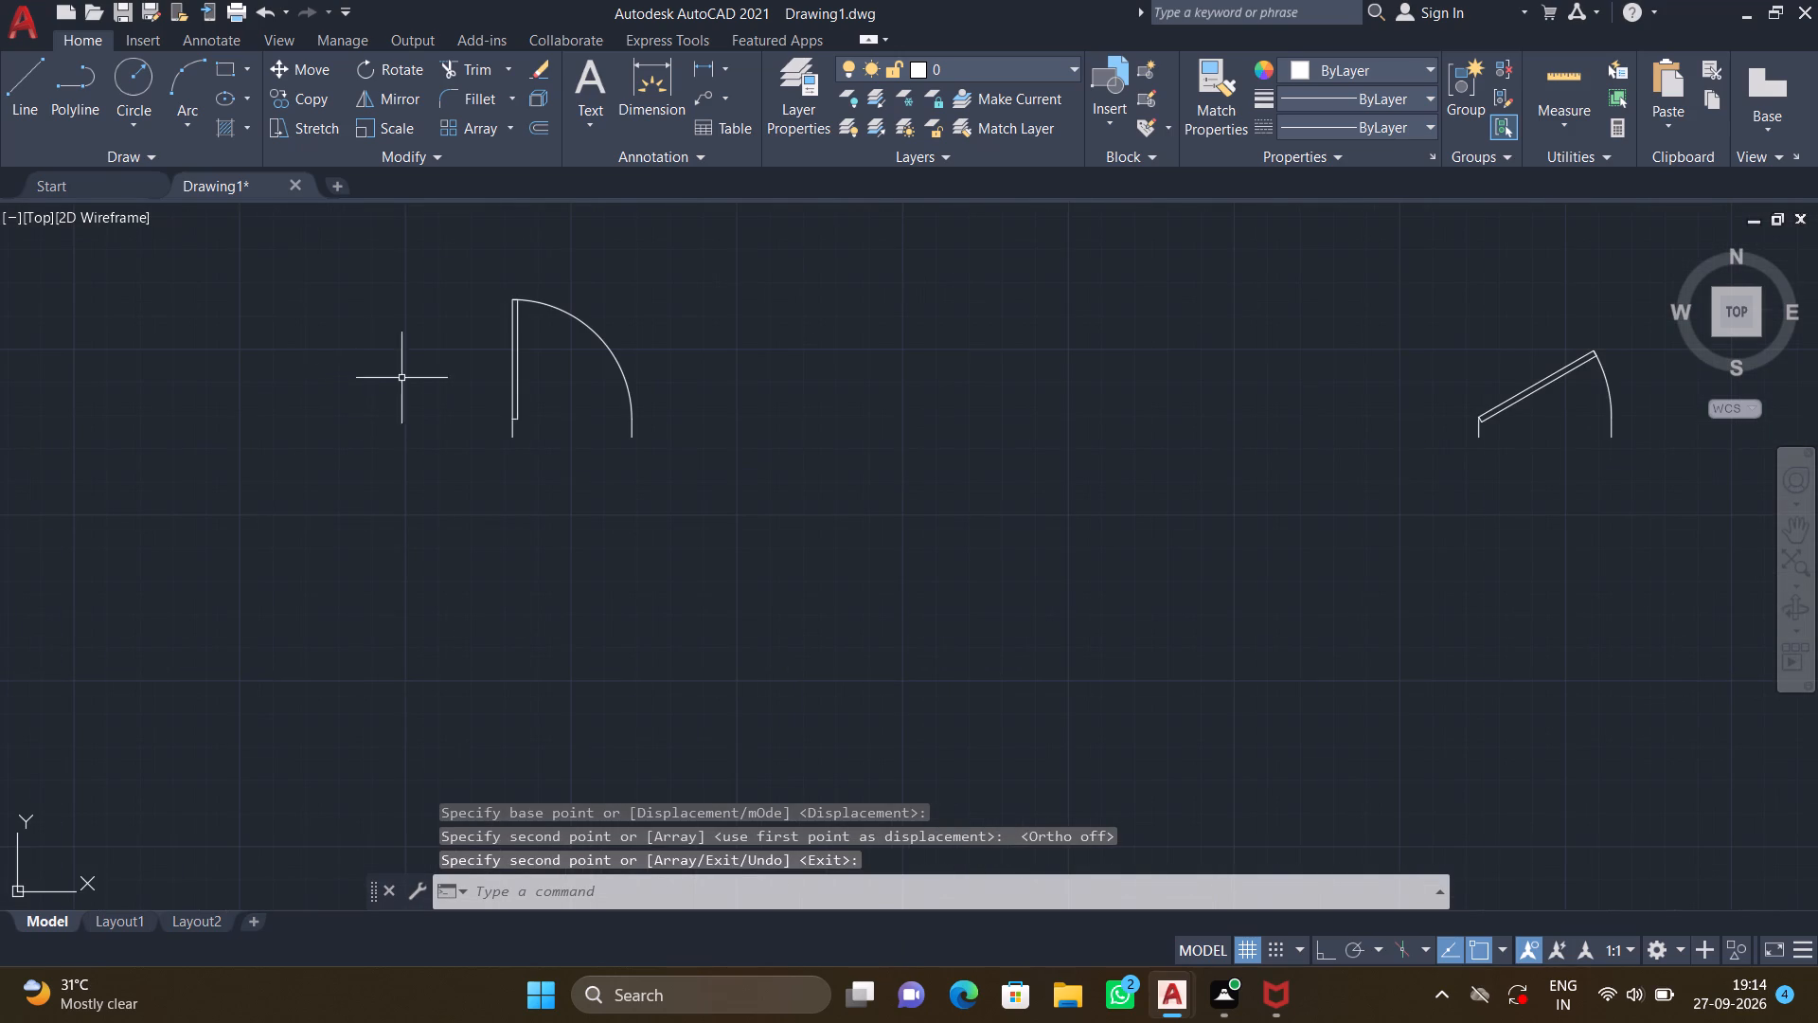
pyautogui.scroll(-4, 416, 368)
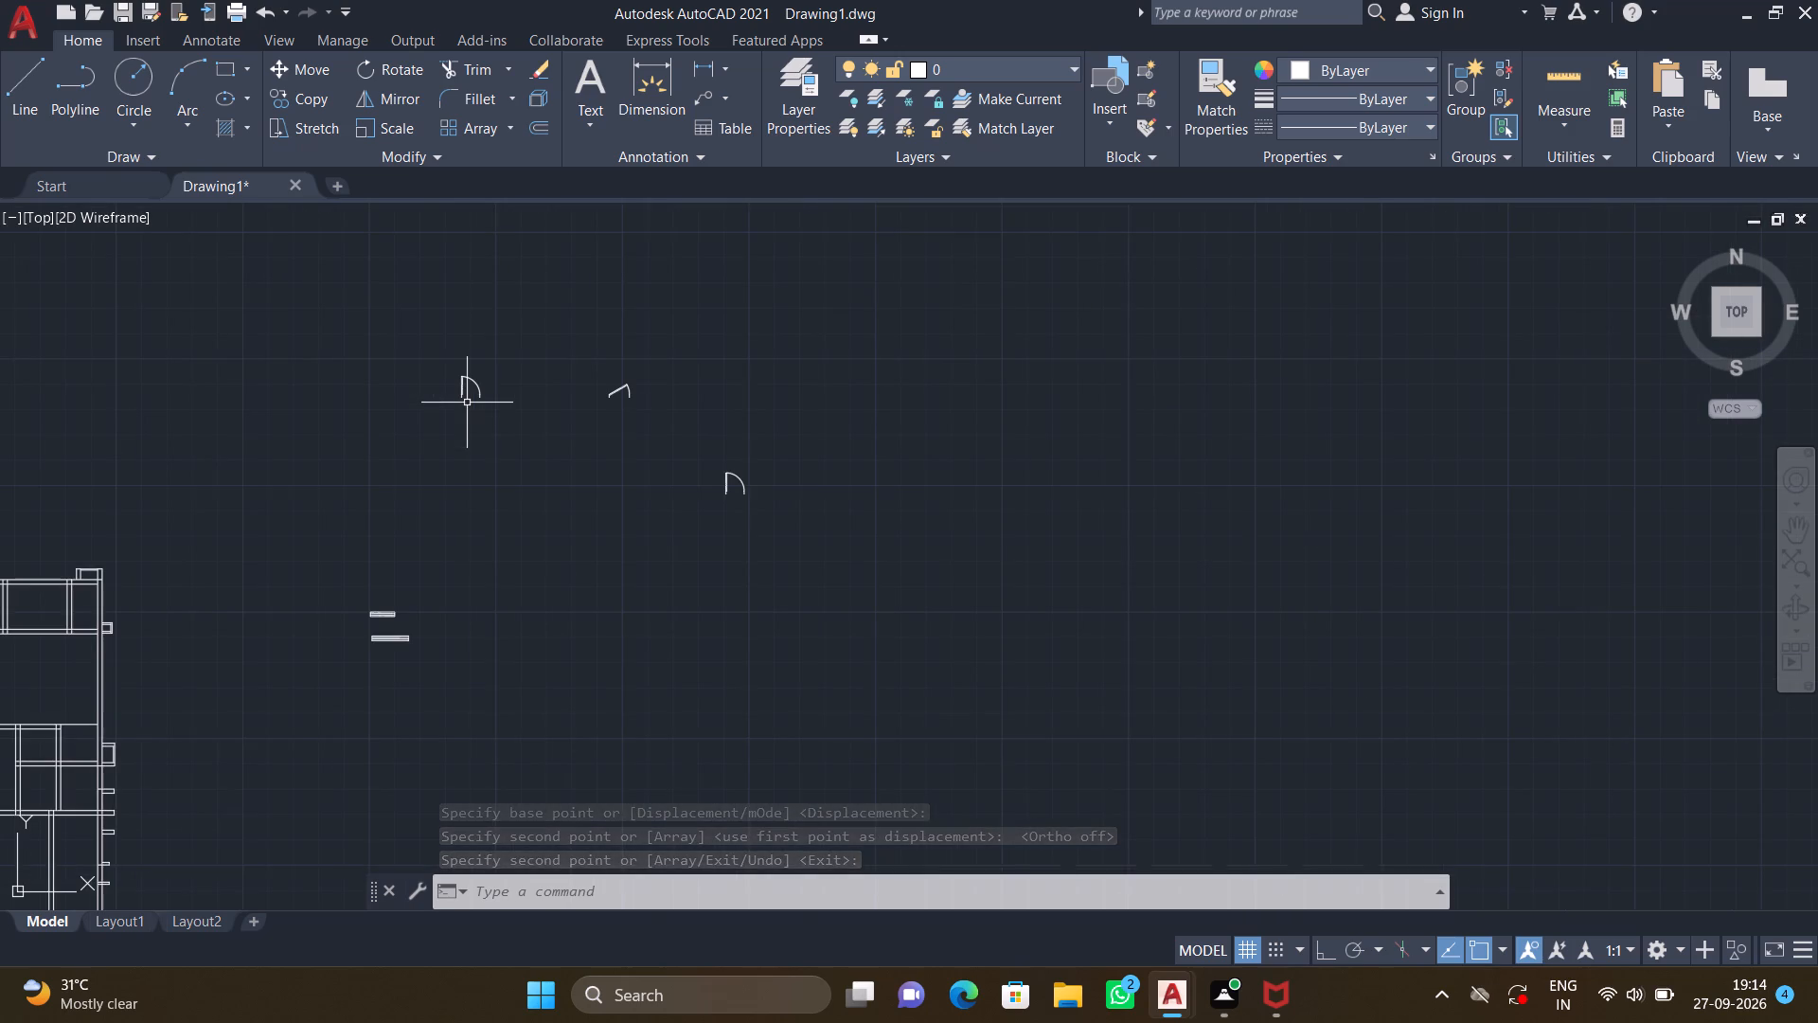
# Scale the southeastern door copy by reference from its hinge-side jamb end, using ortho, making its opening width 2'.
pyautogui.scroll(-1, 467, 403)
pyautogui.scroll(2, 594, 472)
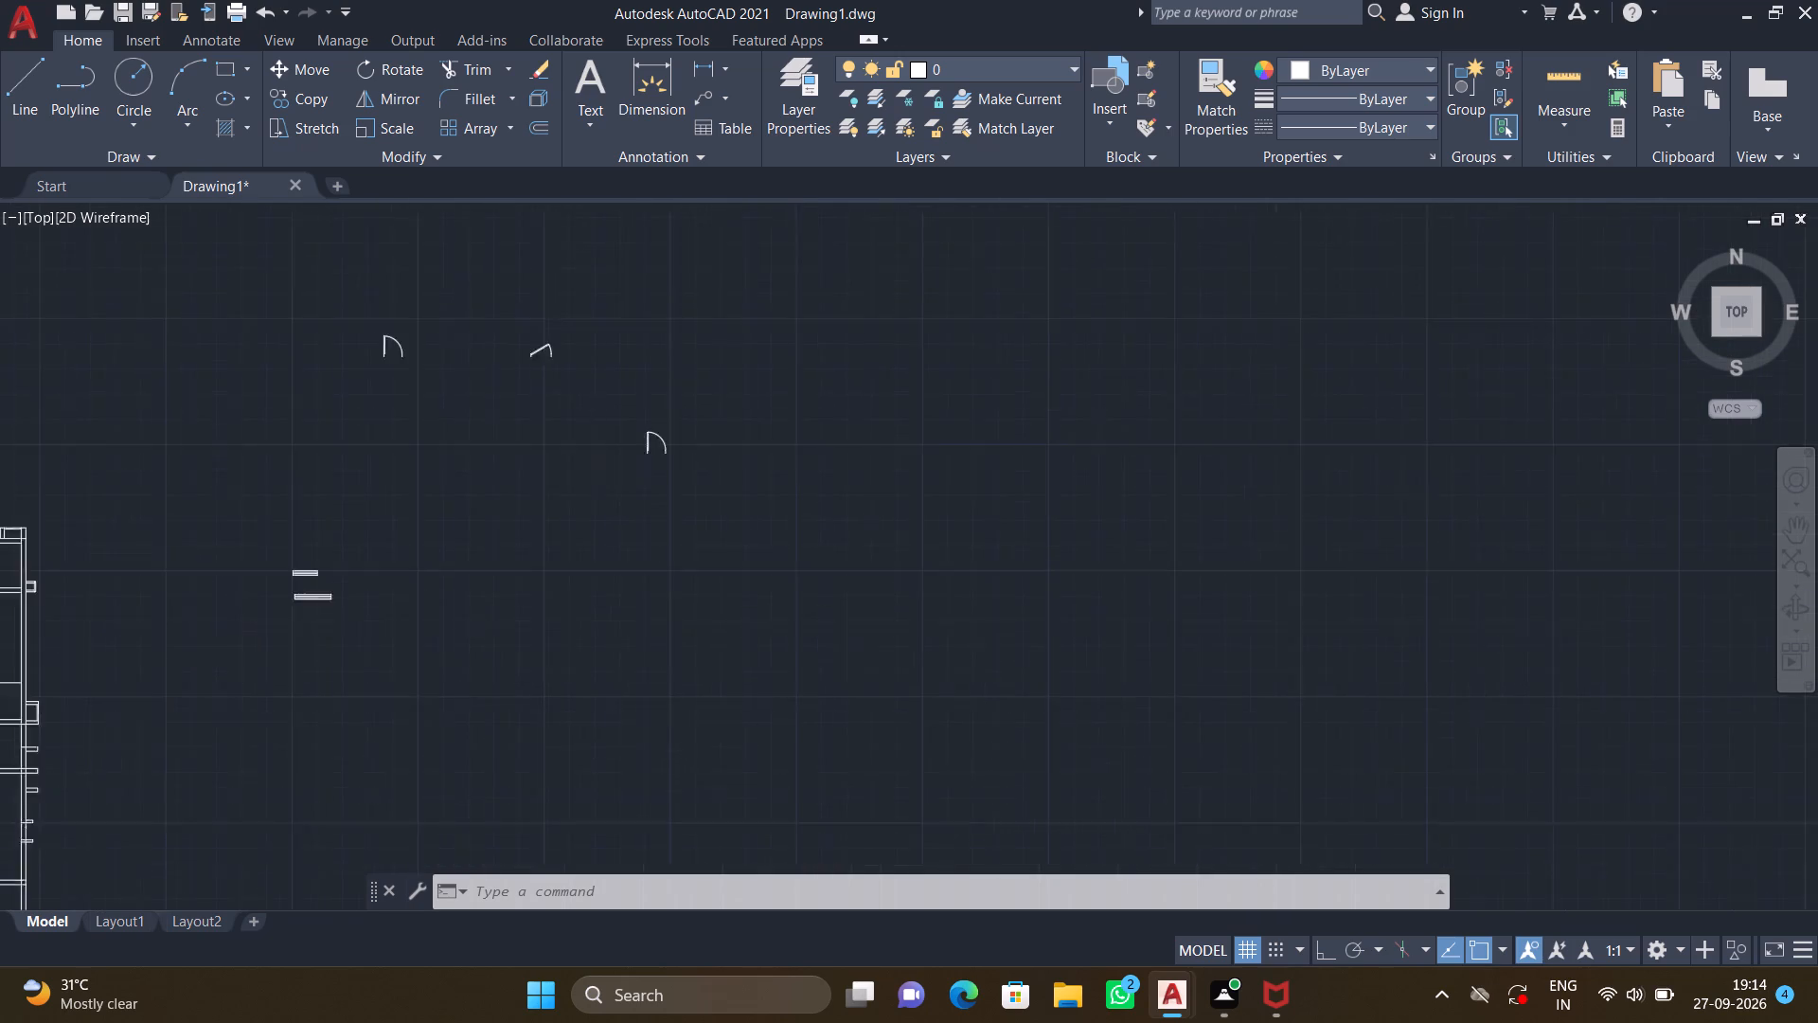
pyautogui.scroll(1, 595, 470)
pyautogui.moveTo(726, 433); pyautogui.dragTo(604, 545, button='middle')
pyautogui.scroll(2, 605, 545)
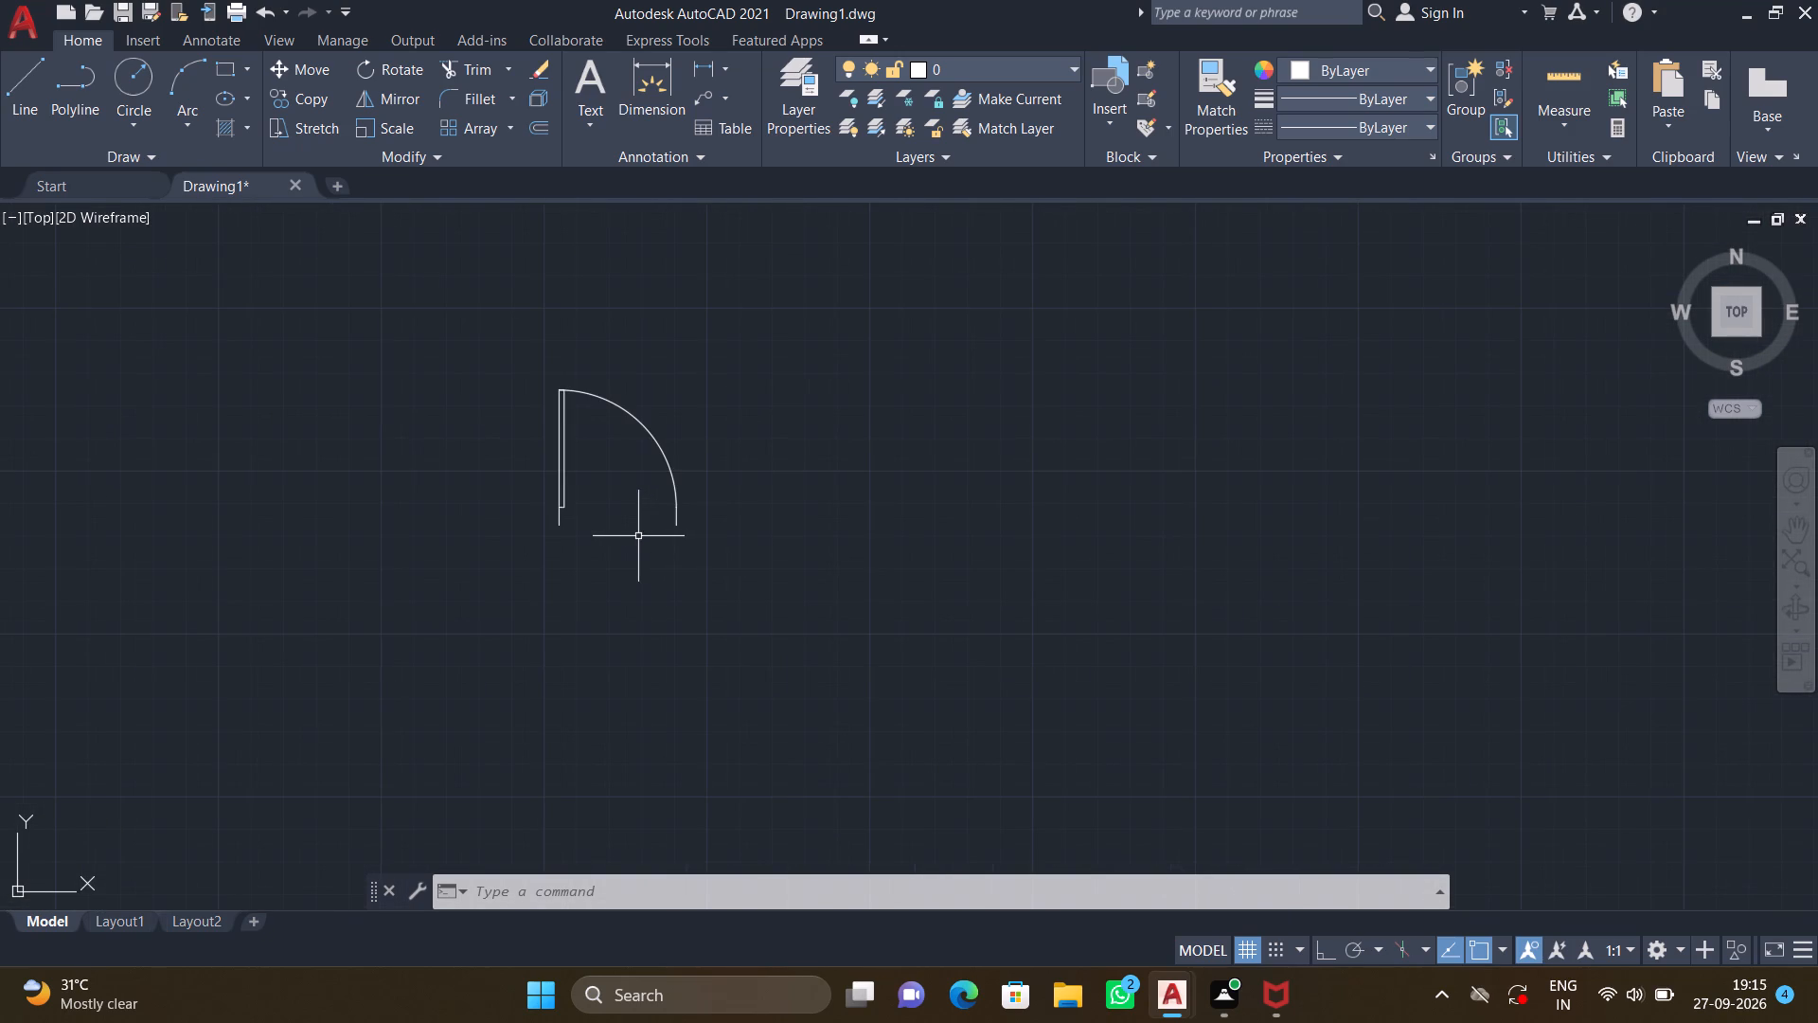
pyautogui.write('SC')
pyautogui.press('Return')
pyautogui.click(562, 499)
pyautogui.press('Return')
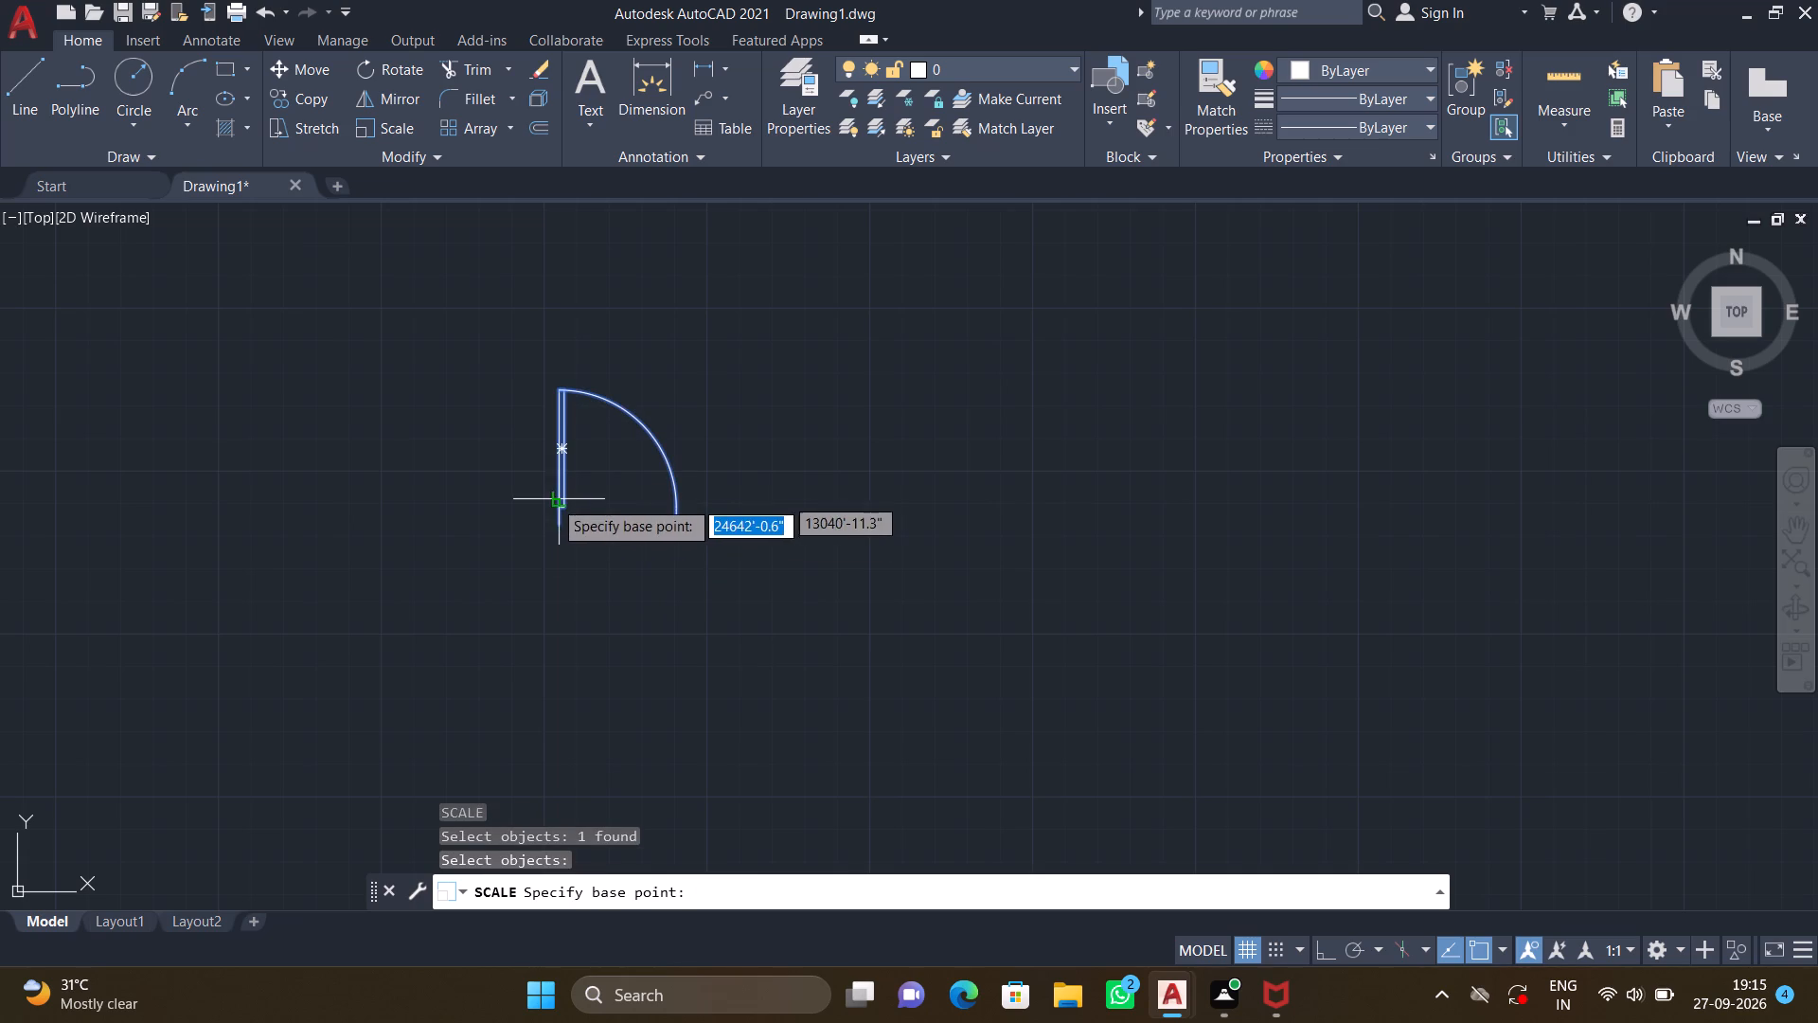
pyautogui.click(556, 530)
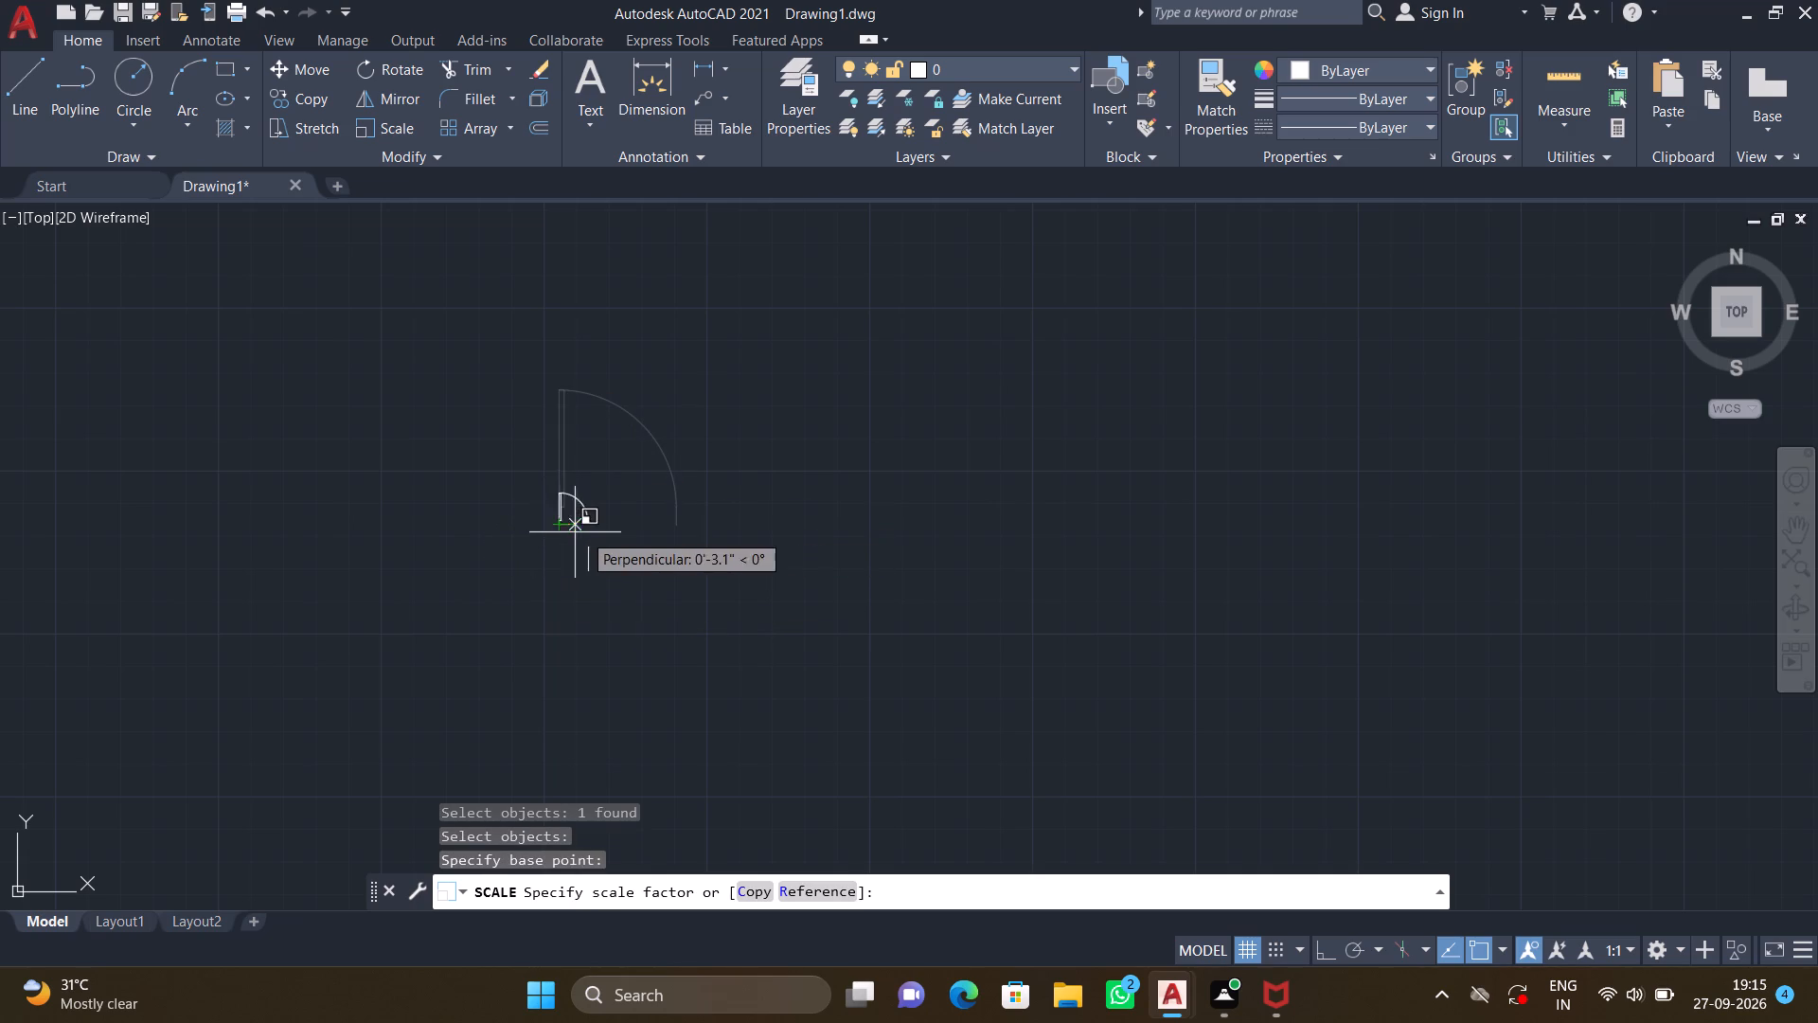
pyautogui.press('r')
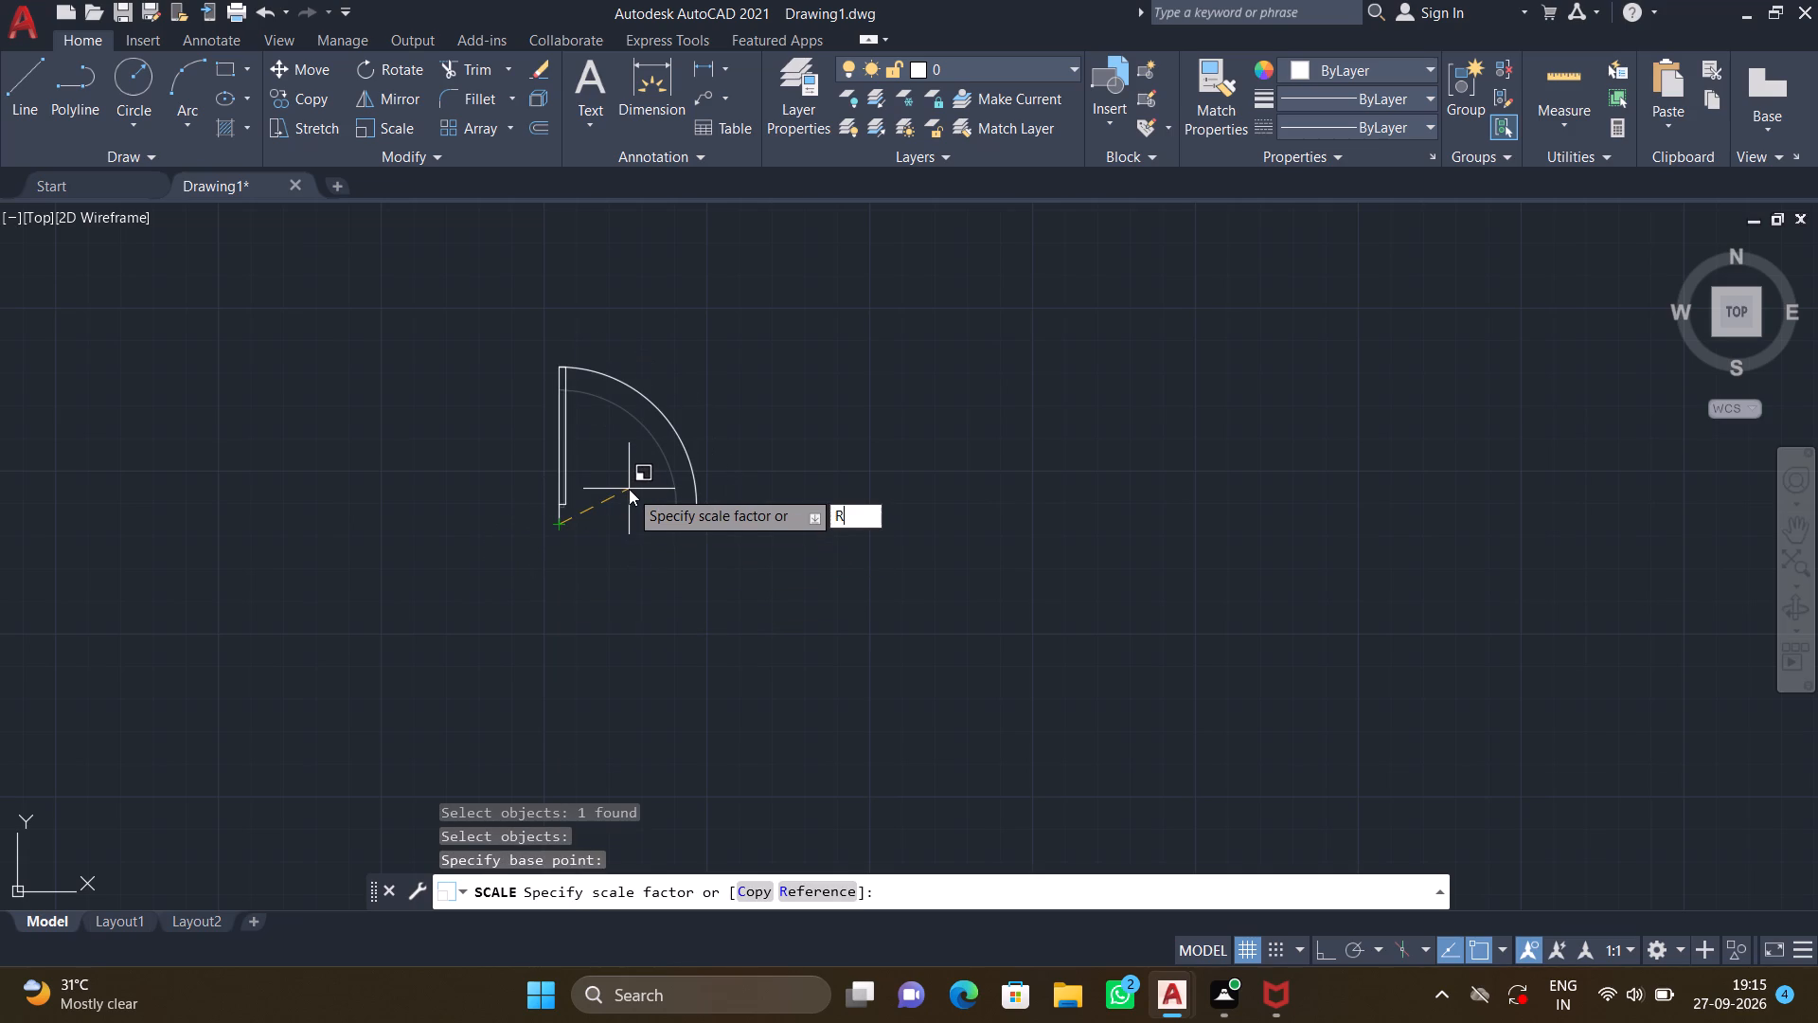
pyautogui.press('Return')
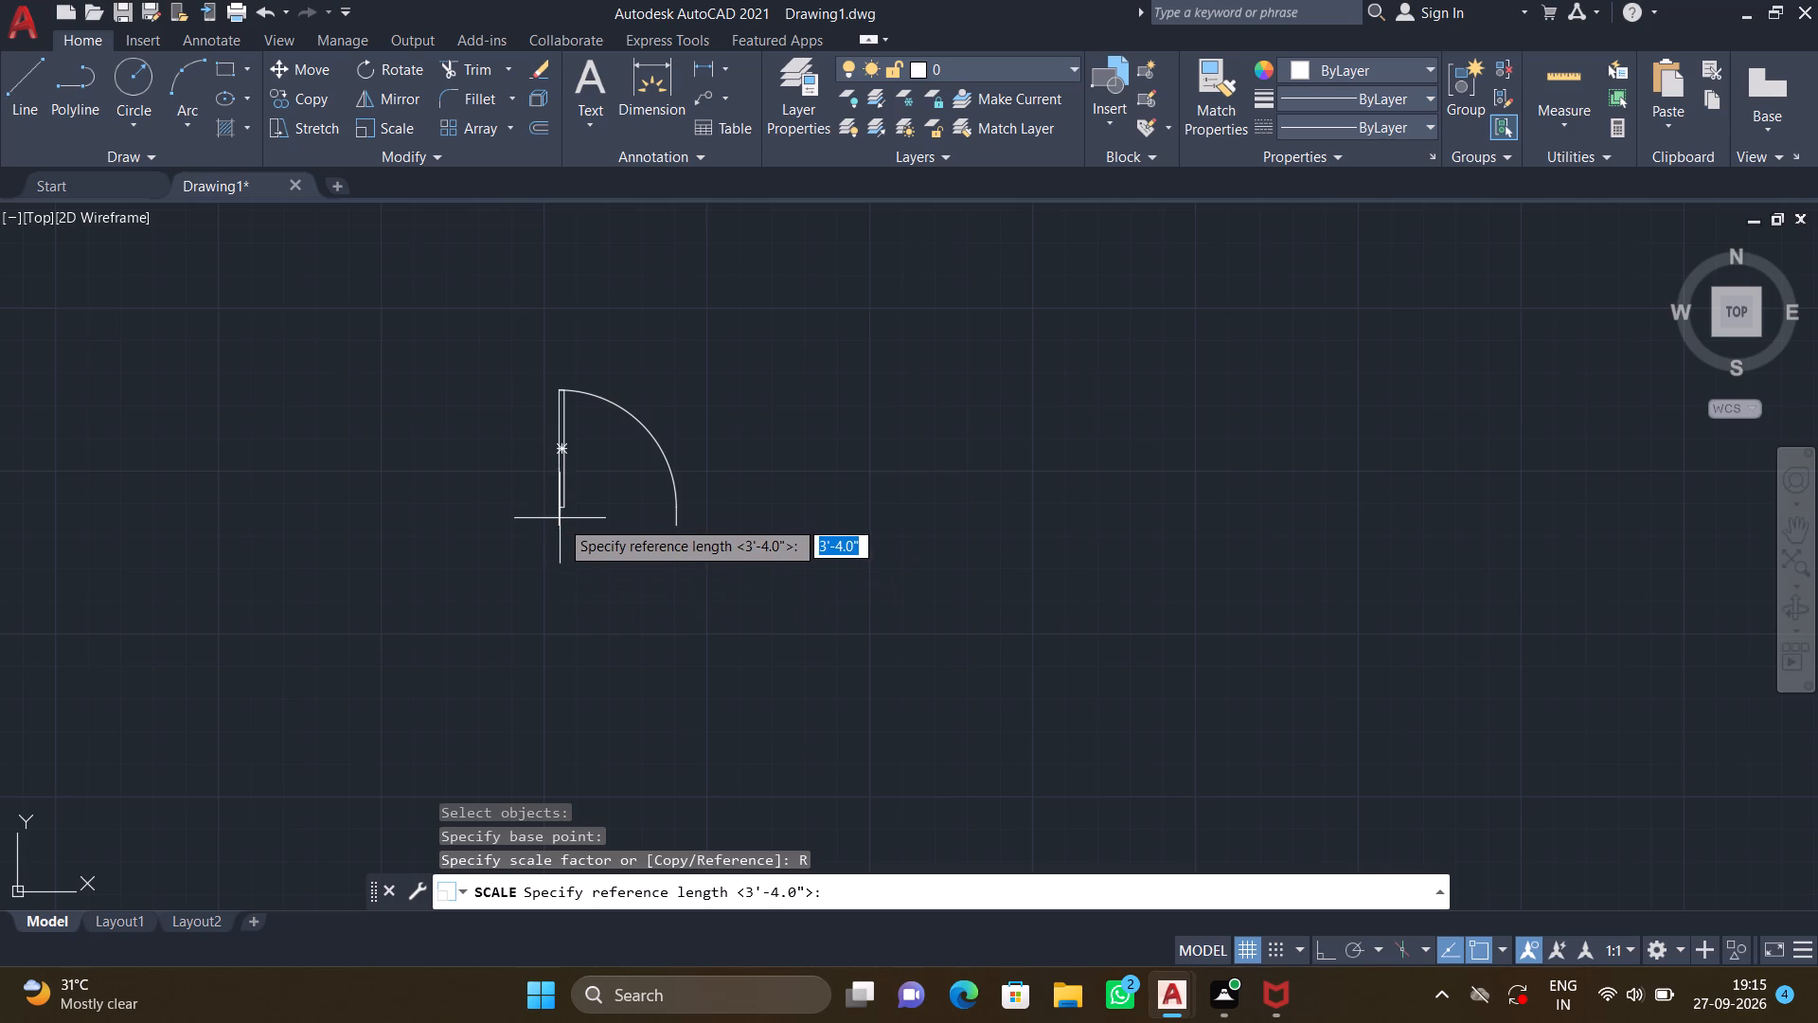
pyautogui.scroll(4, 561, 524)
pyautogui.click(518, 525)
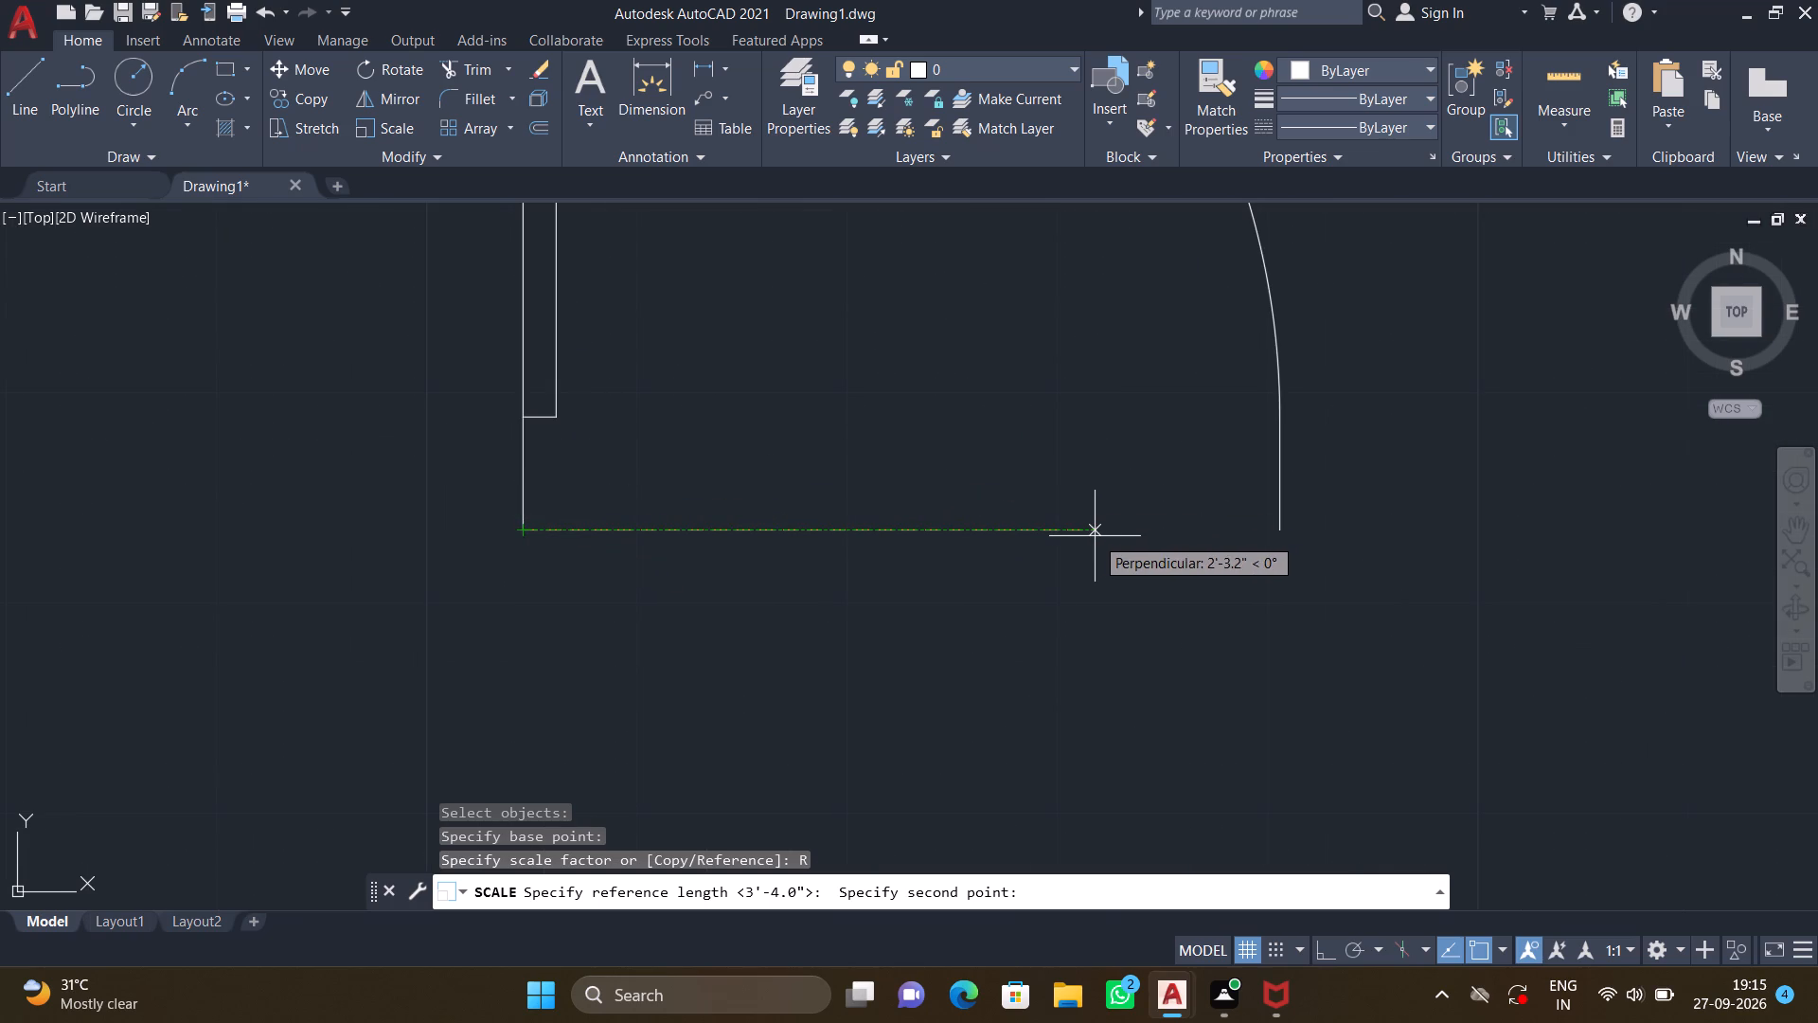
pyautogui.press('F8')
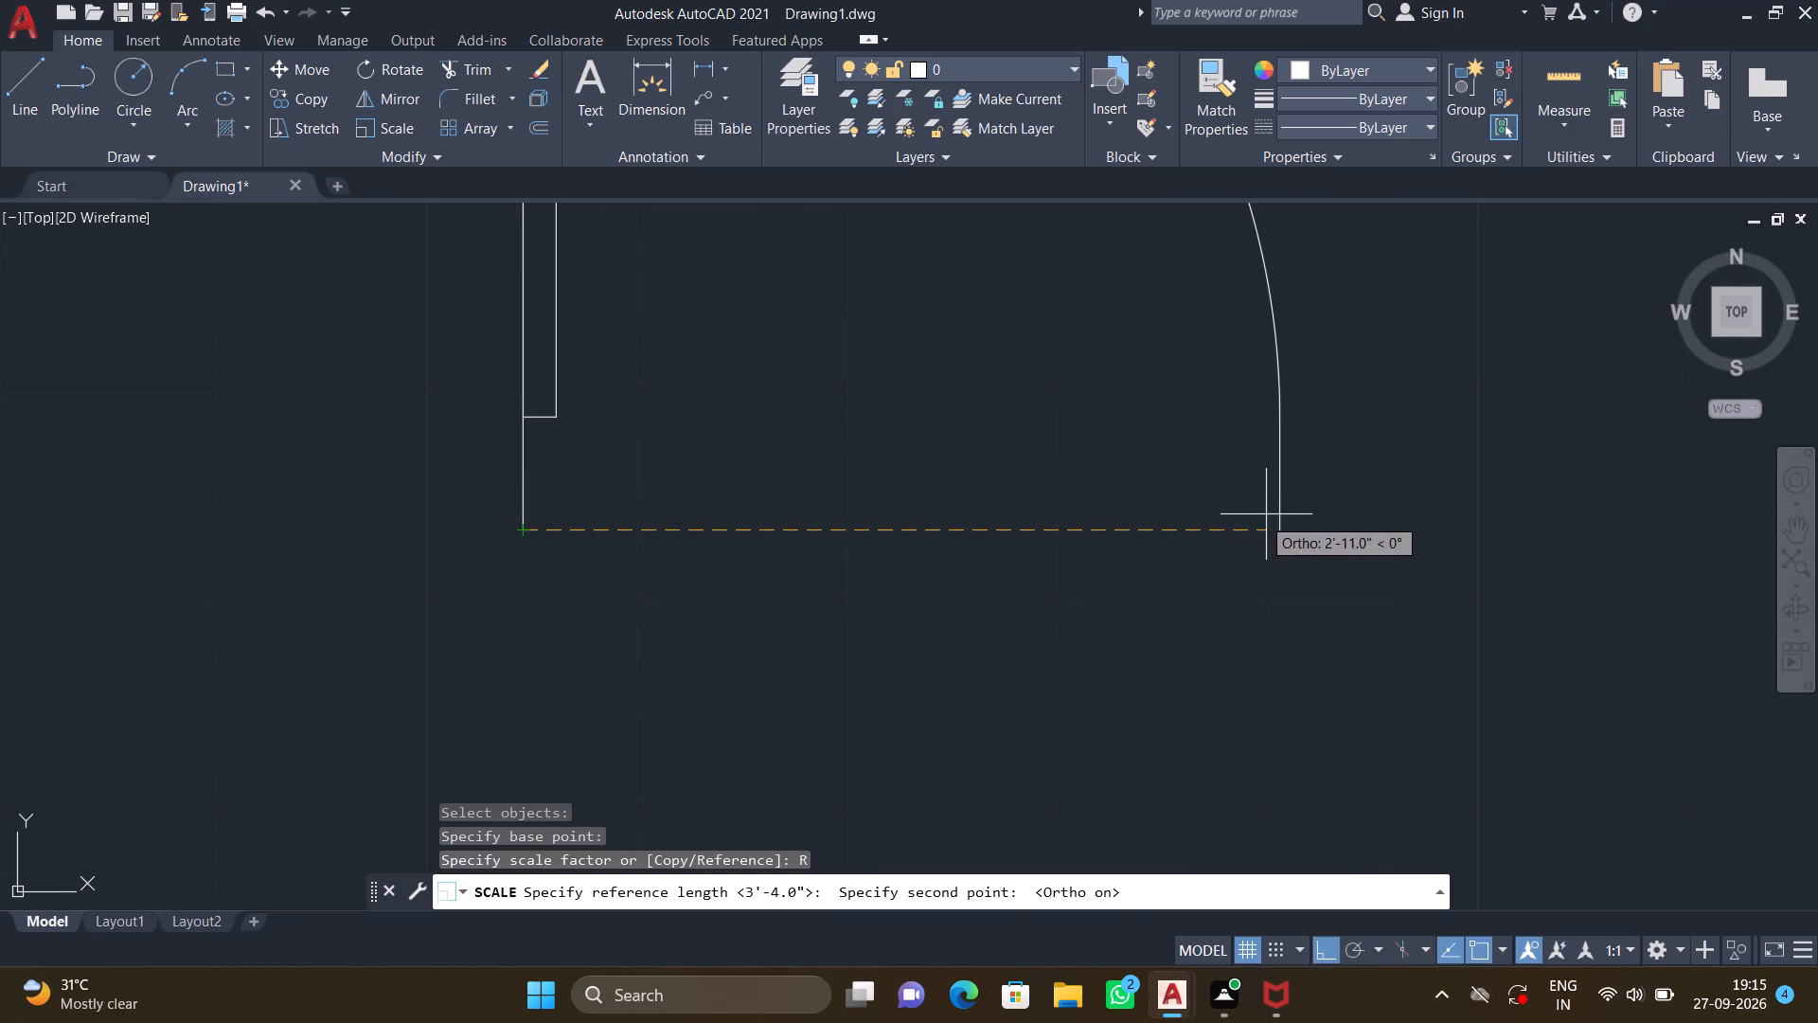
pyautogui.click(1285, 529)
pyautogui.write("2'")
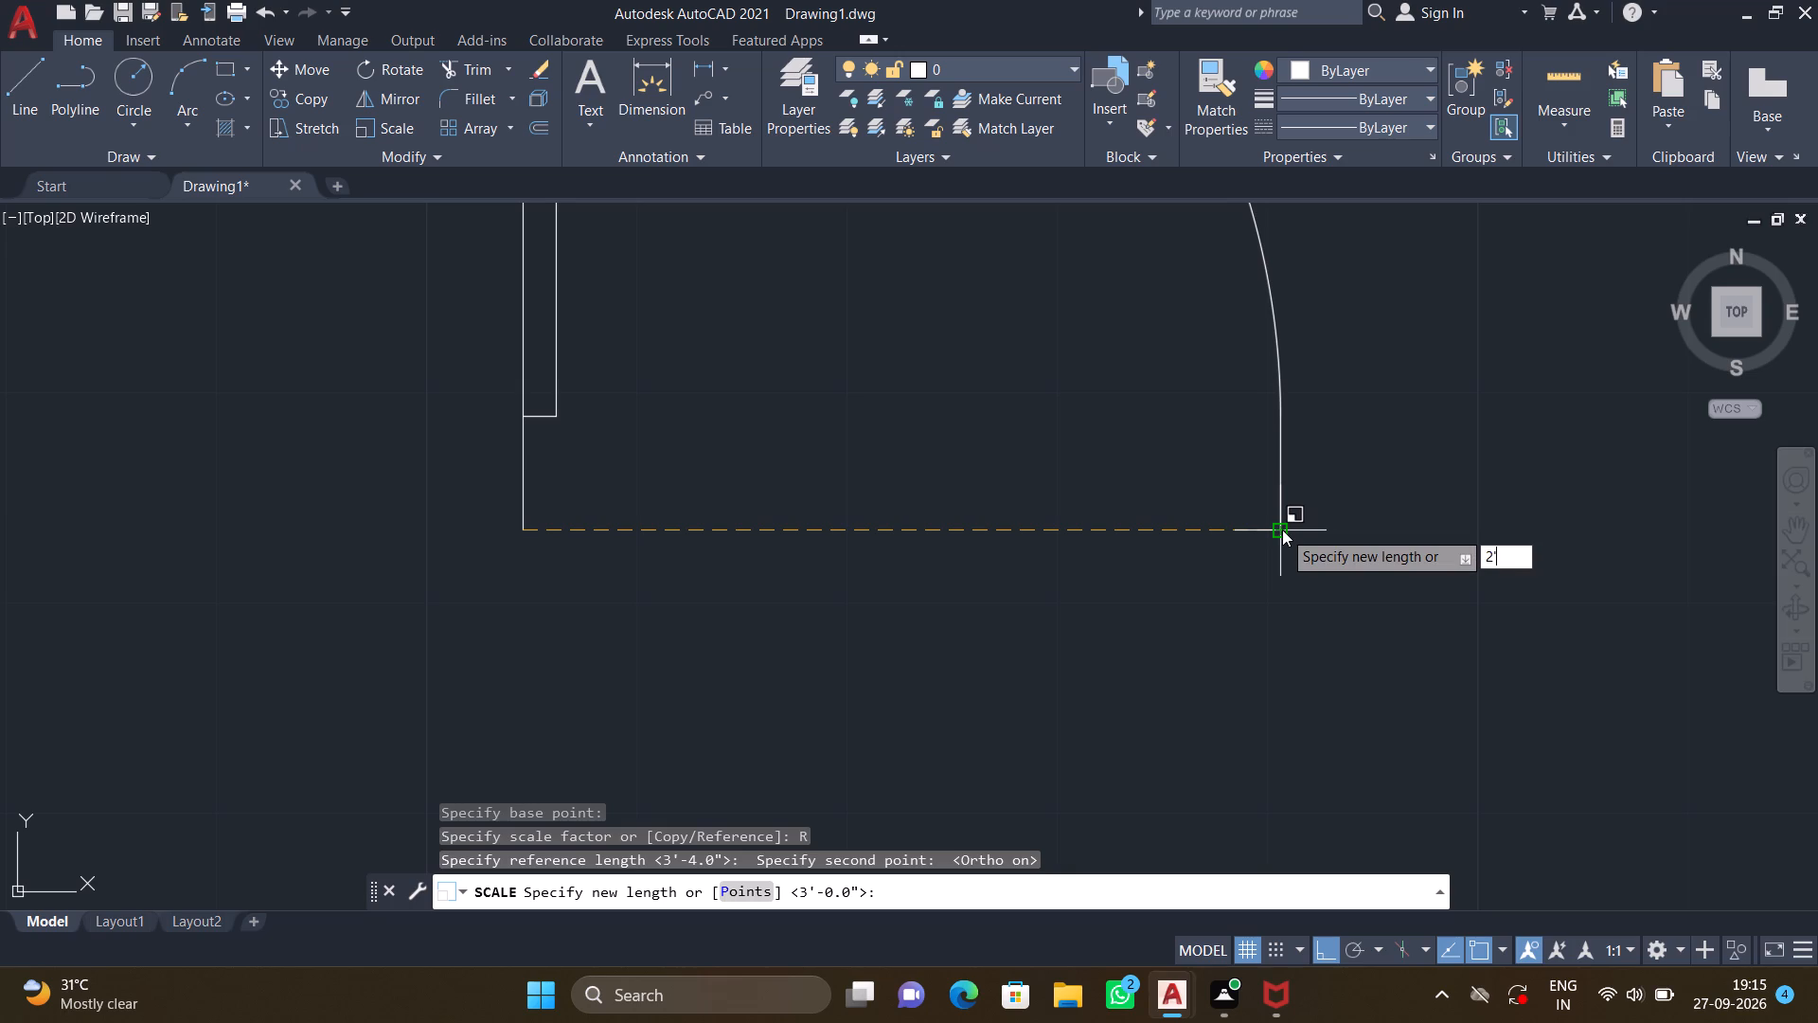
pyautogui.press('Return')
# Erase the door block that is open 30º.
pyautogui.scroll(-3, 1251, 573)
pyautogui.scroll(-3, 804, 593)
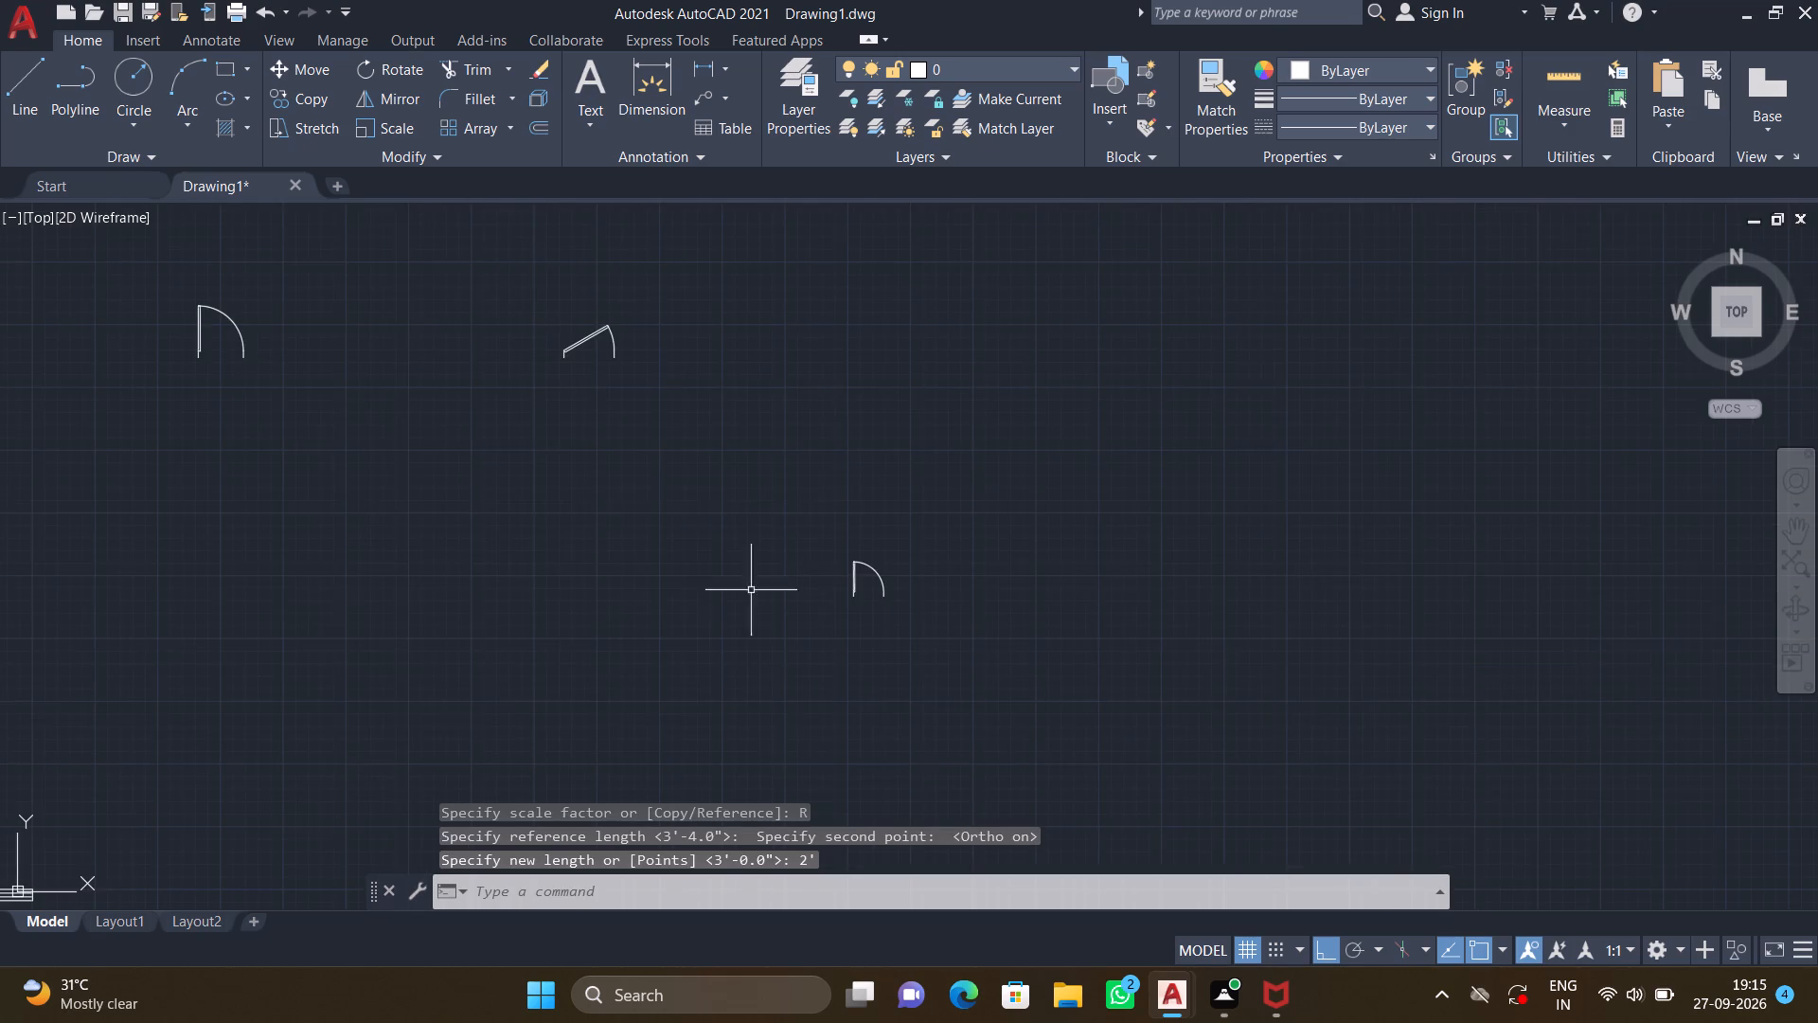
pyautogui.moveTo(691, 536); pyautogui.dragTo(811, 663, button='middle')
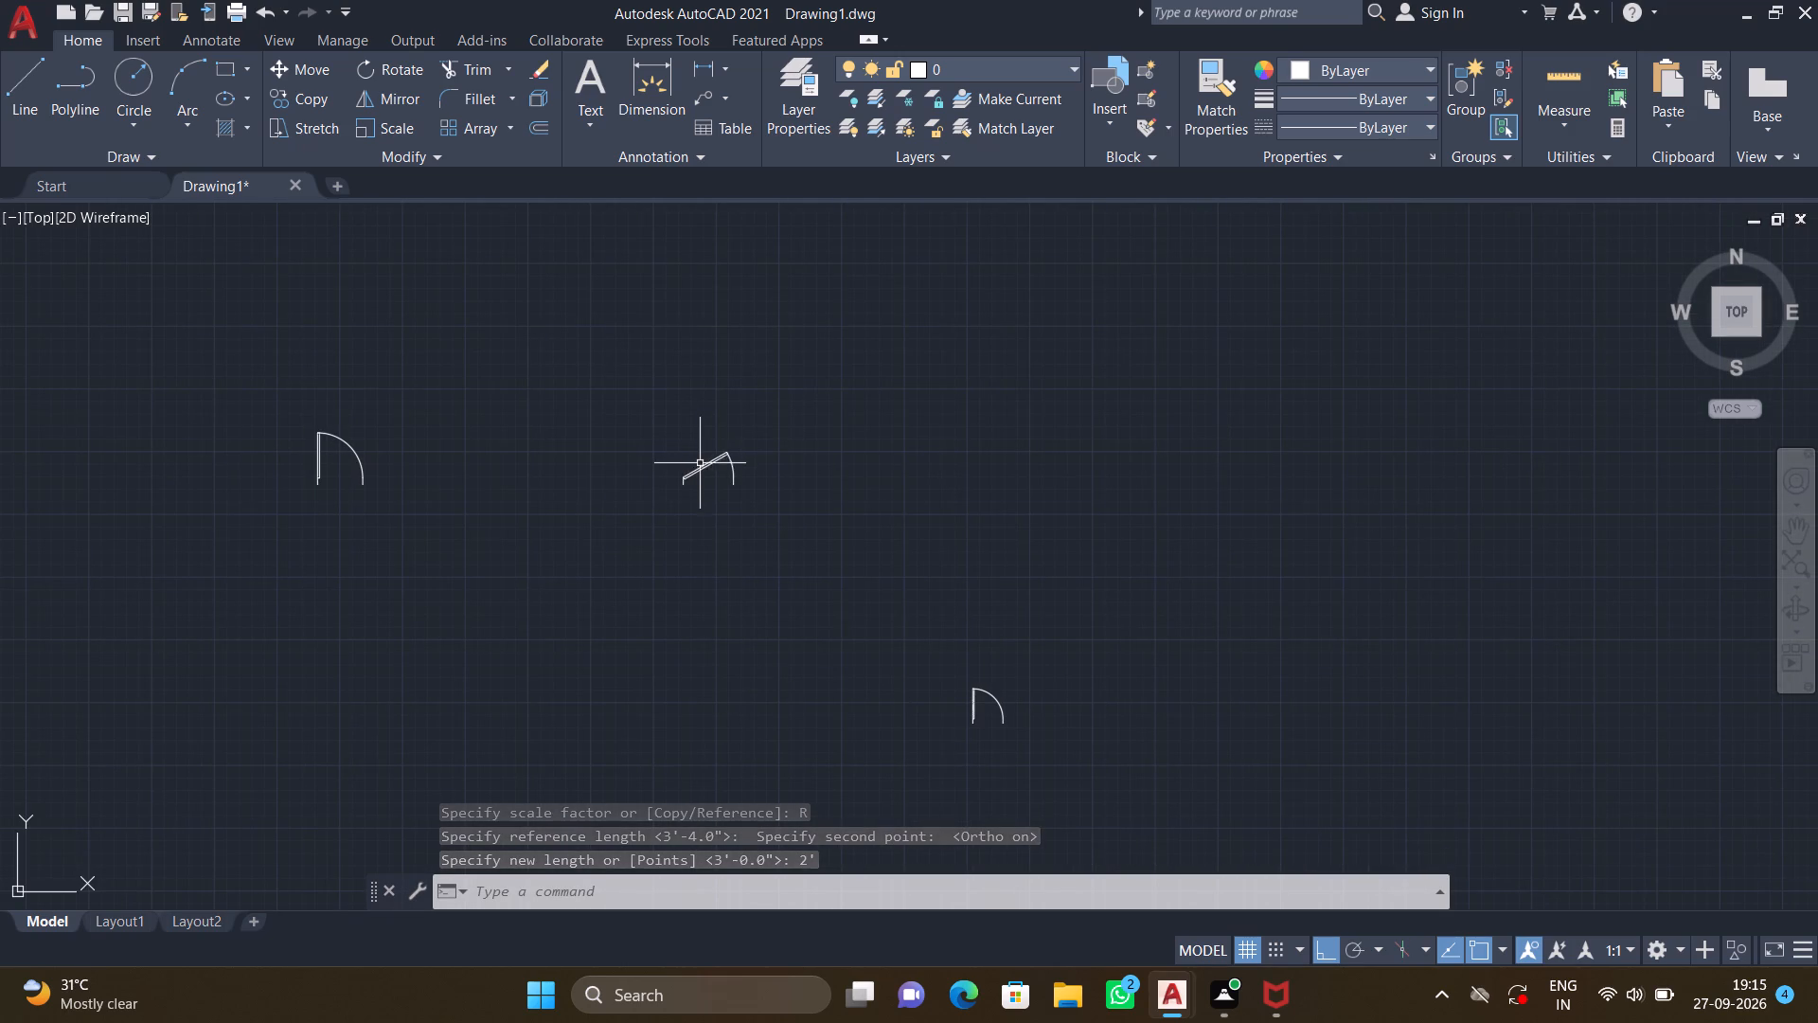
pyautogui.click(700, 464)
pyautogui.press('Delete')
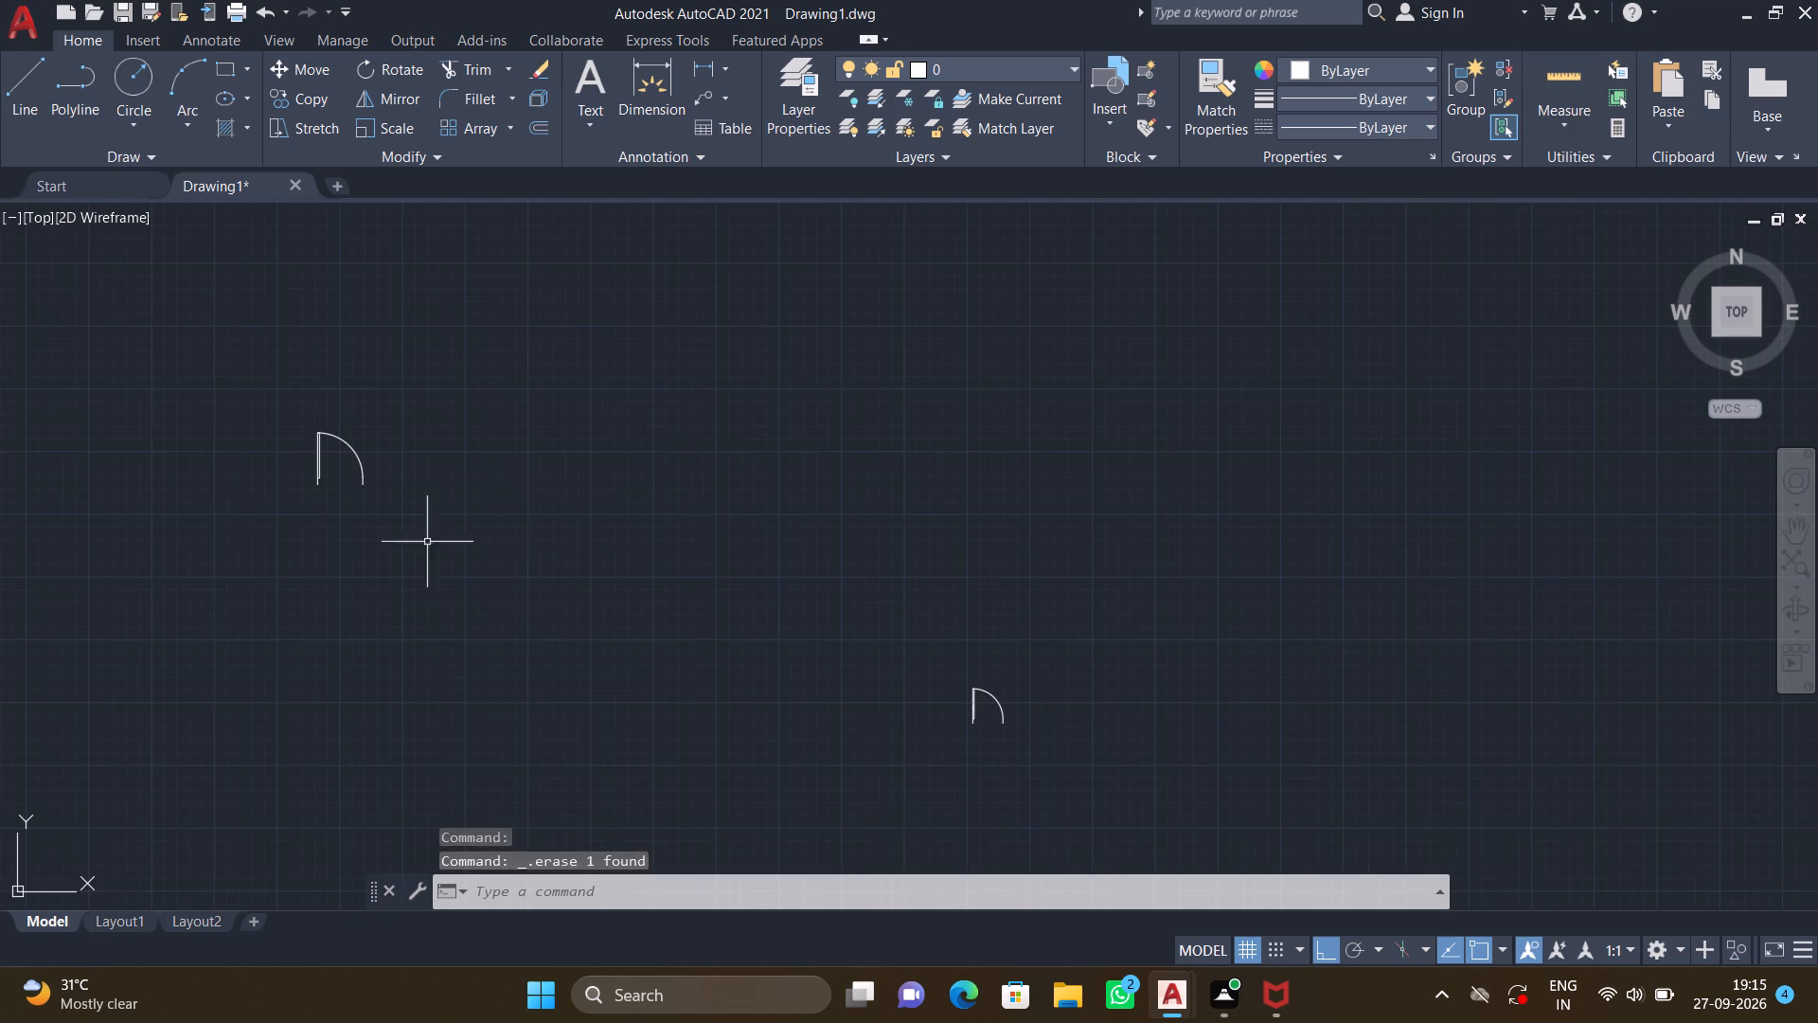
# Mirror the 3' door downward across a horizontal line through its hinge-side jamb end, keeping the original.
pyautogui.moveTo(302, 591); pyautogui.dragTo(611, 592, button='middle')
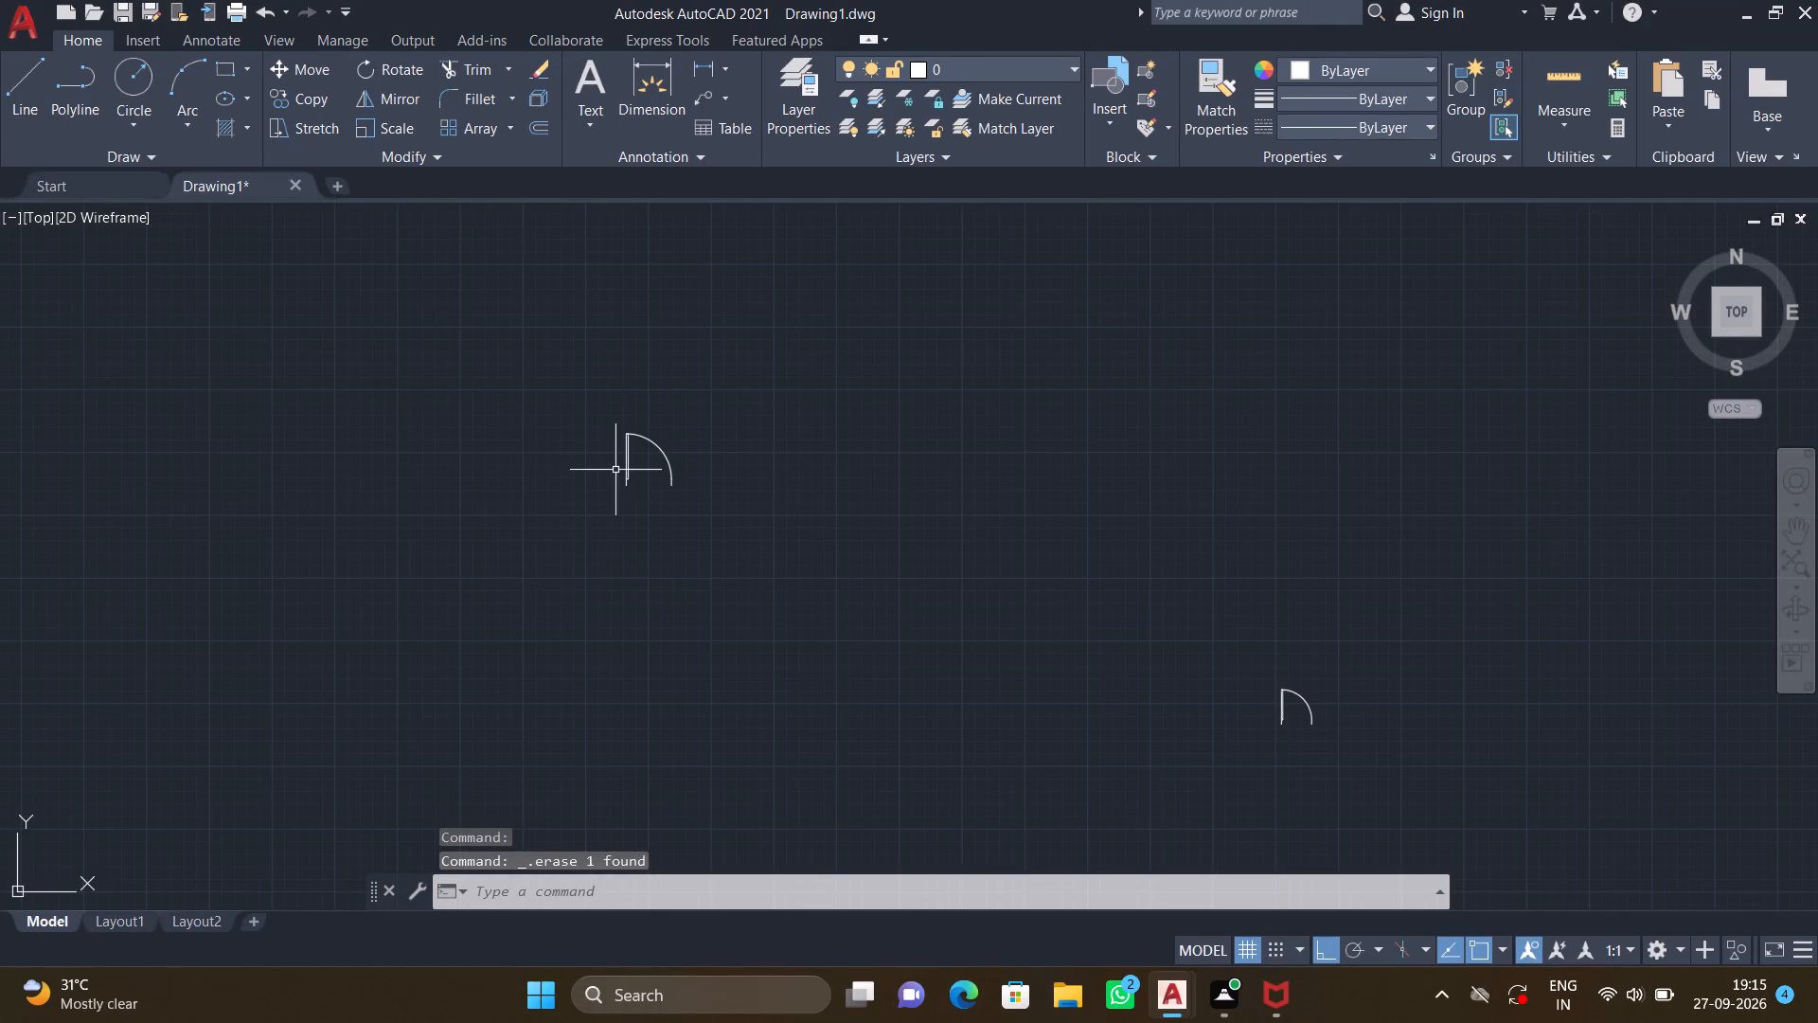
pyautogui.scroll(2, 615, 469)
pyautogui.write('MI')
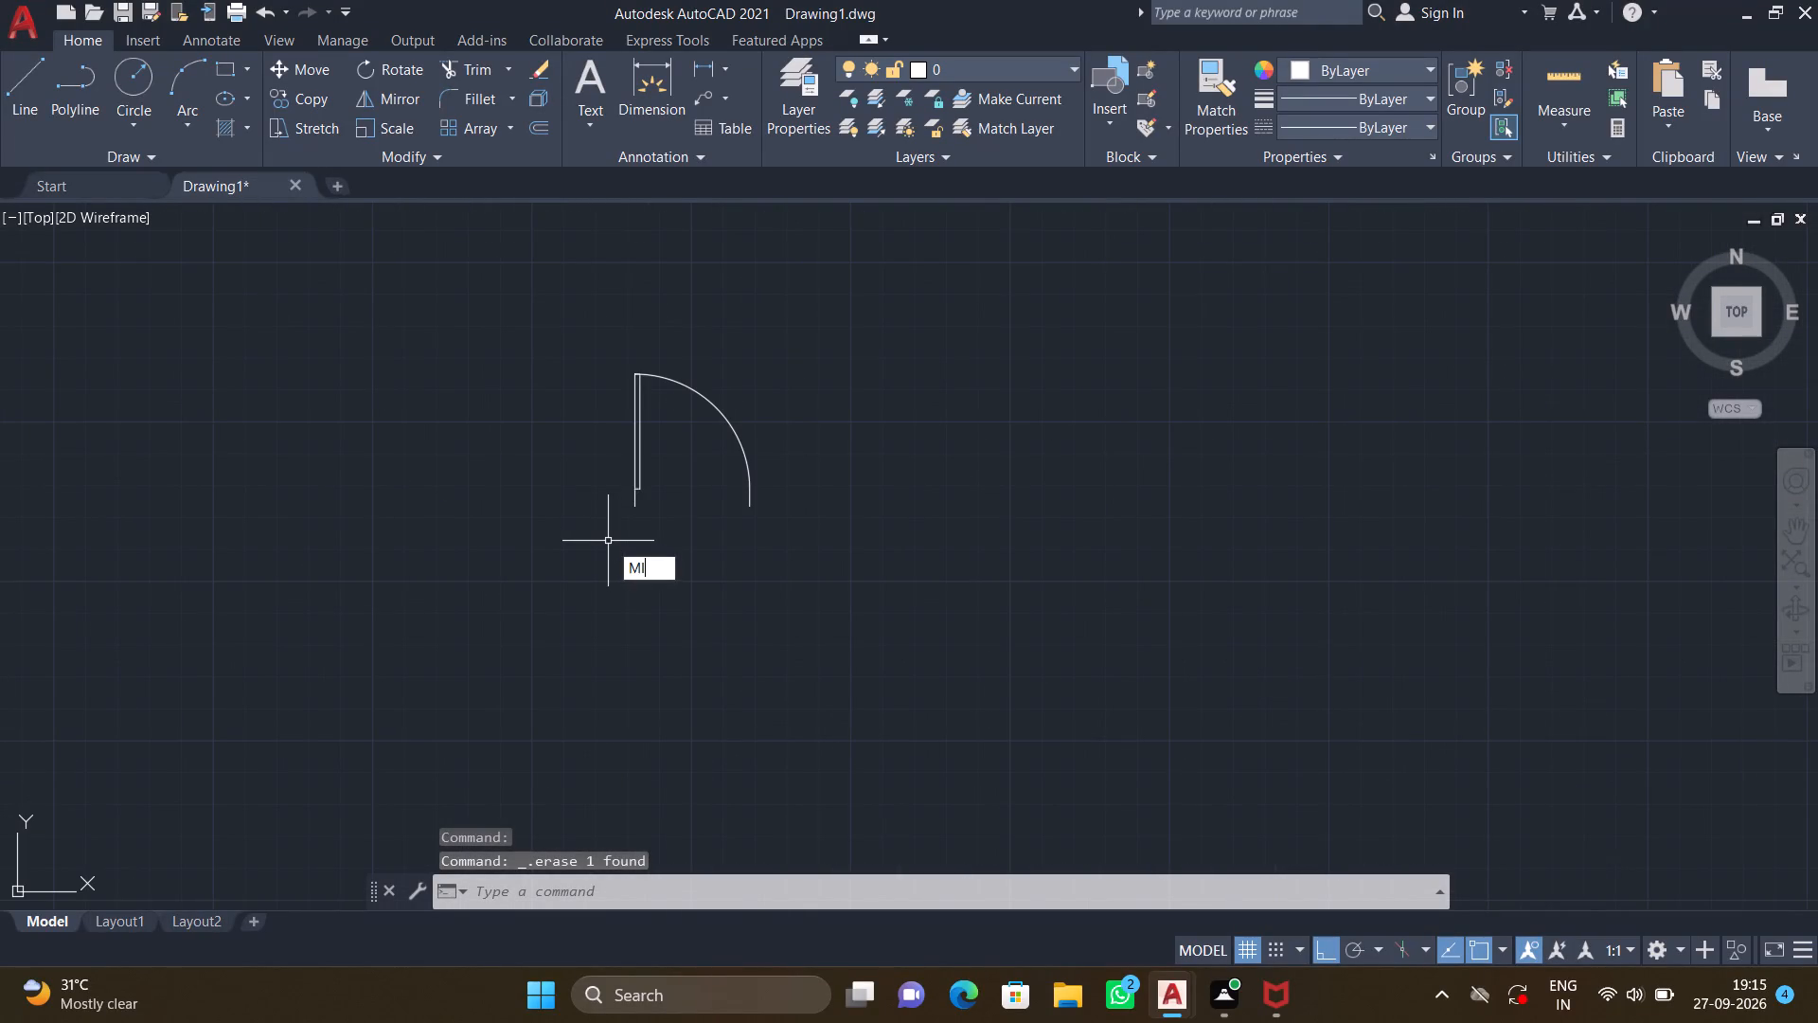
pyautogui.press('Return')
pyautogui.click(646, 472)
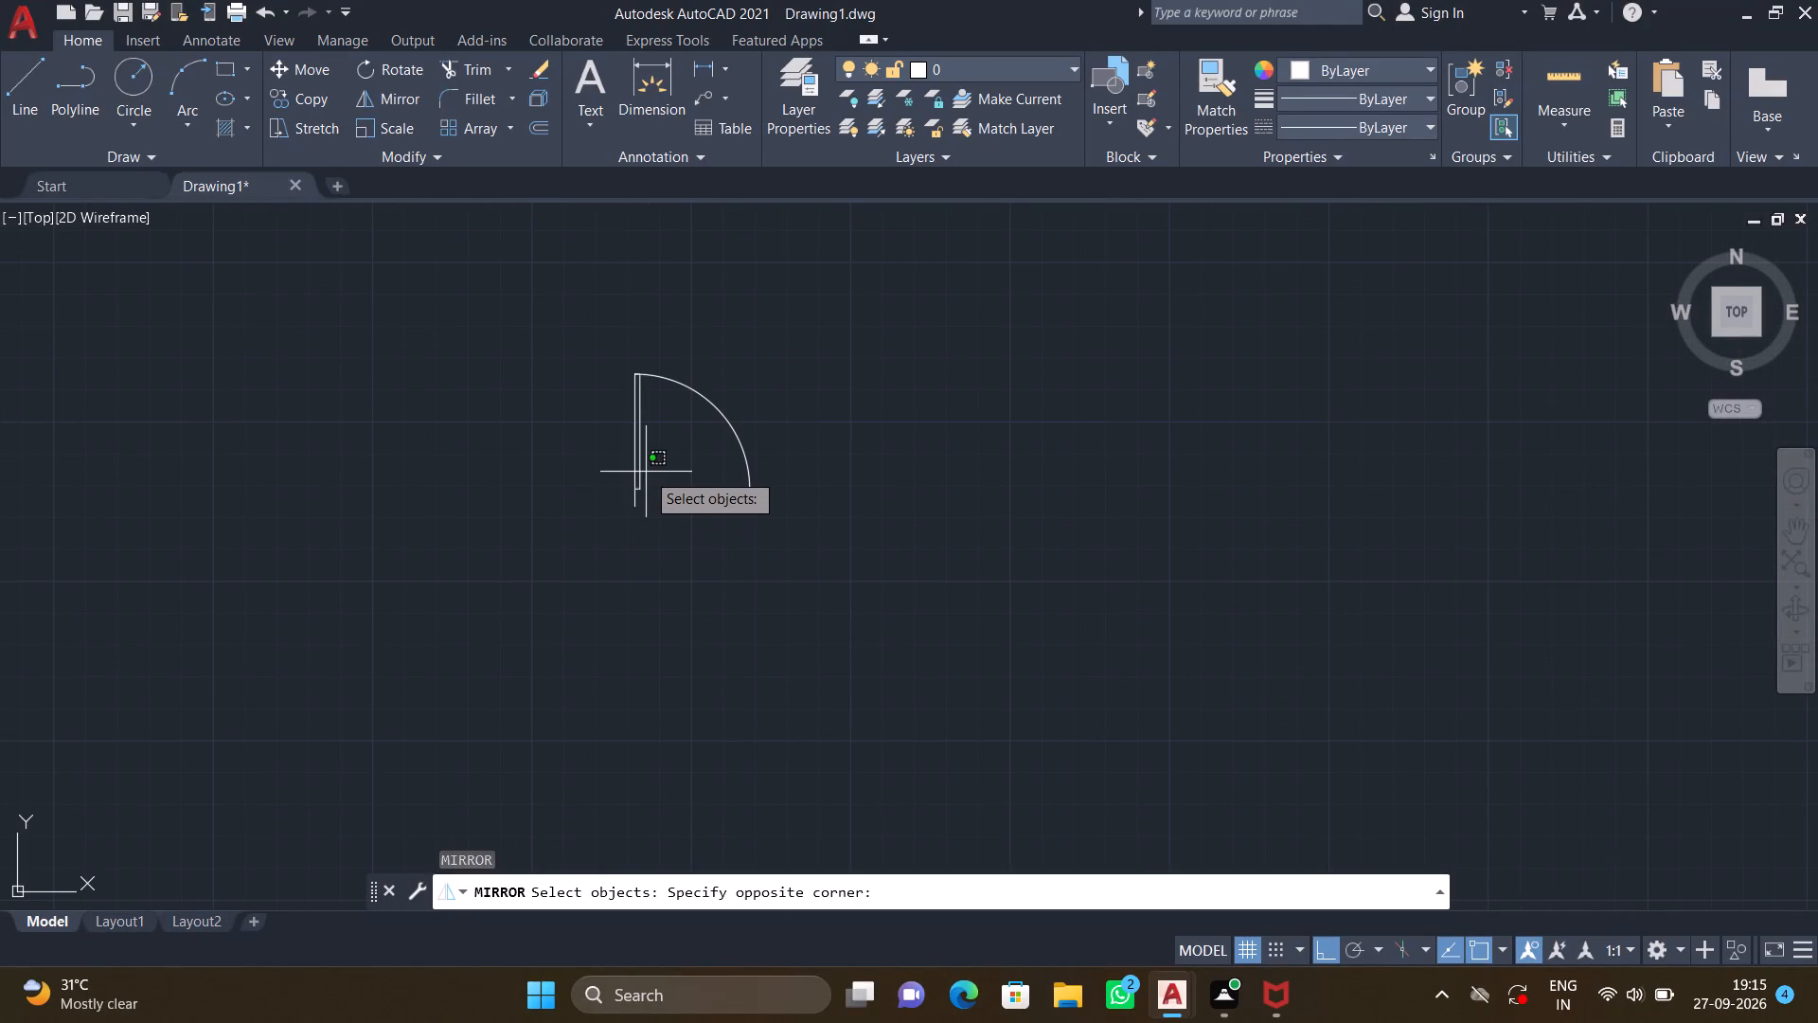
pyautogui.click(639, 472)
pyautogui.press('Return')
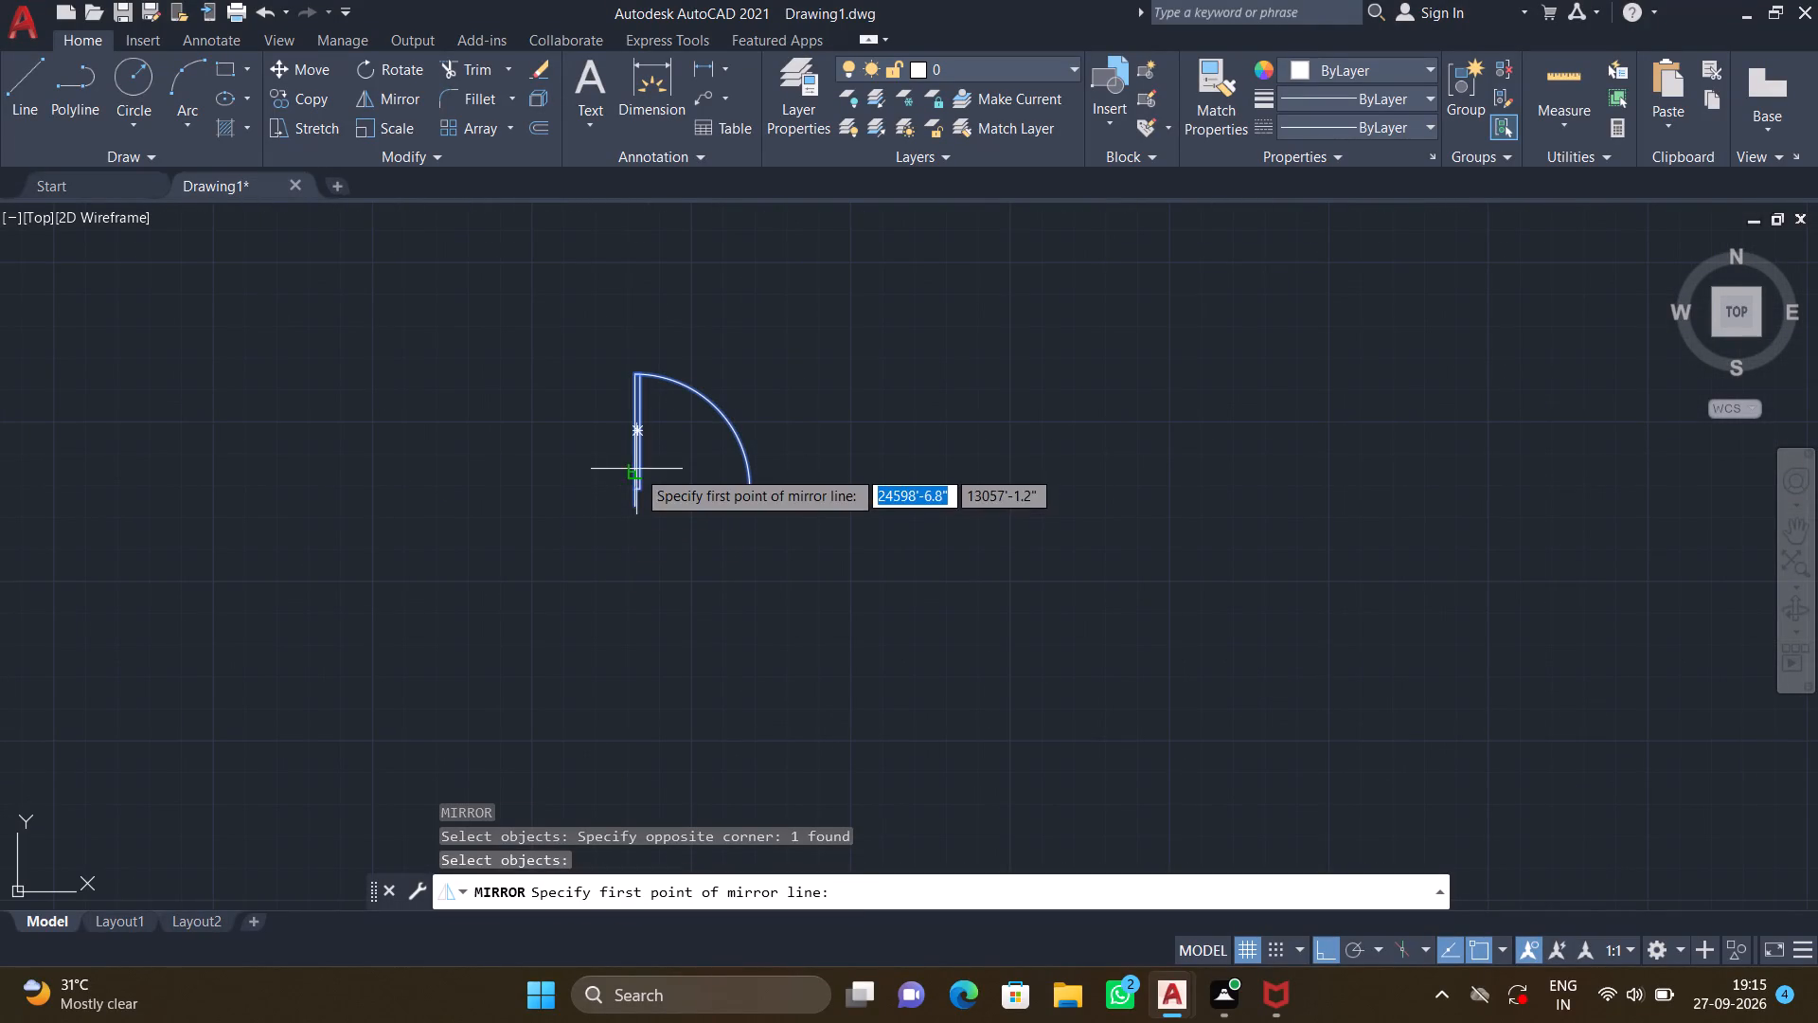
pyautogui.click(635, 504)
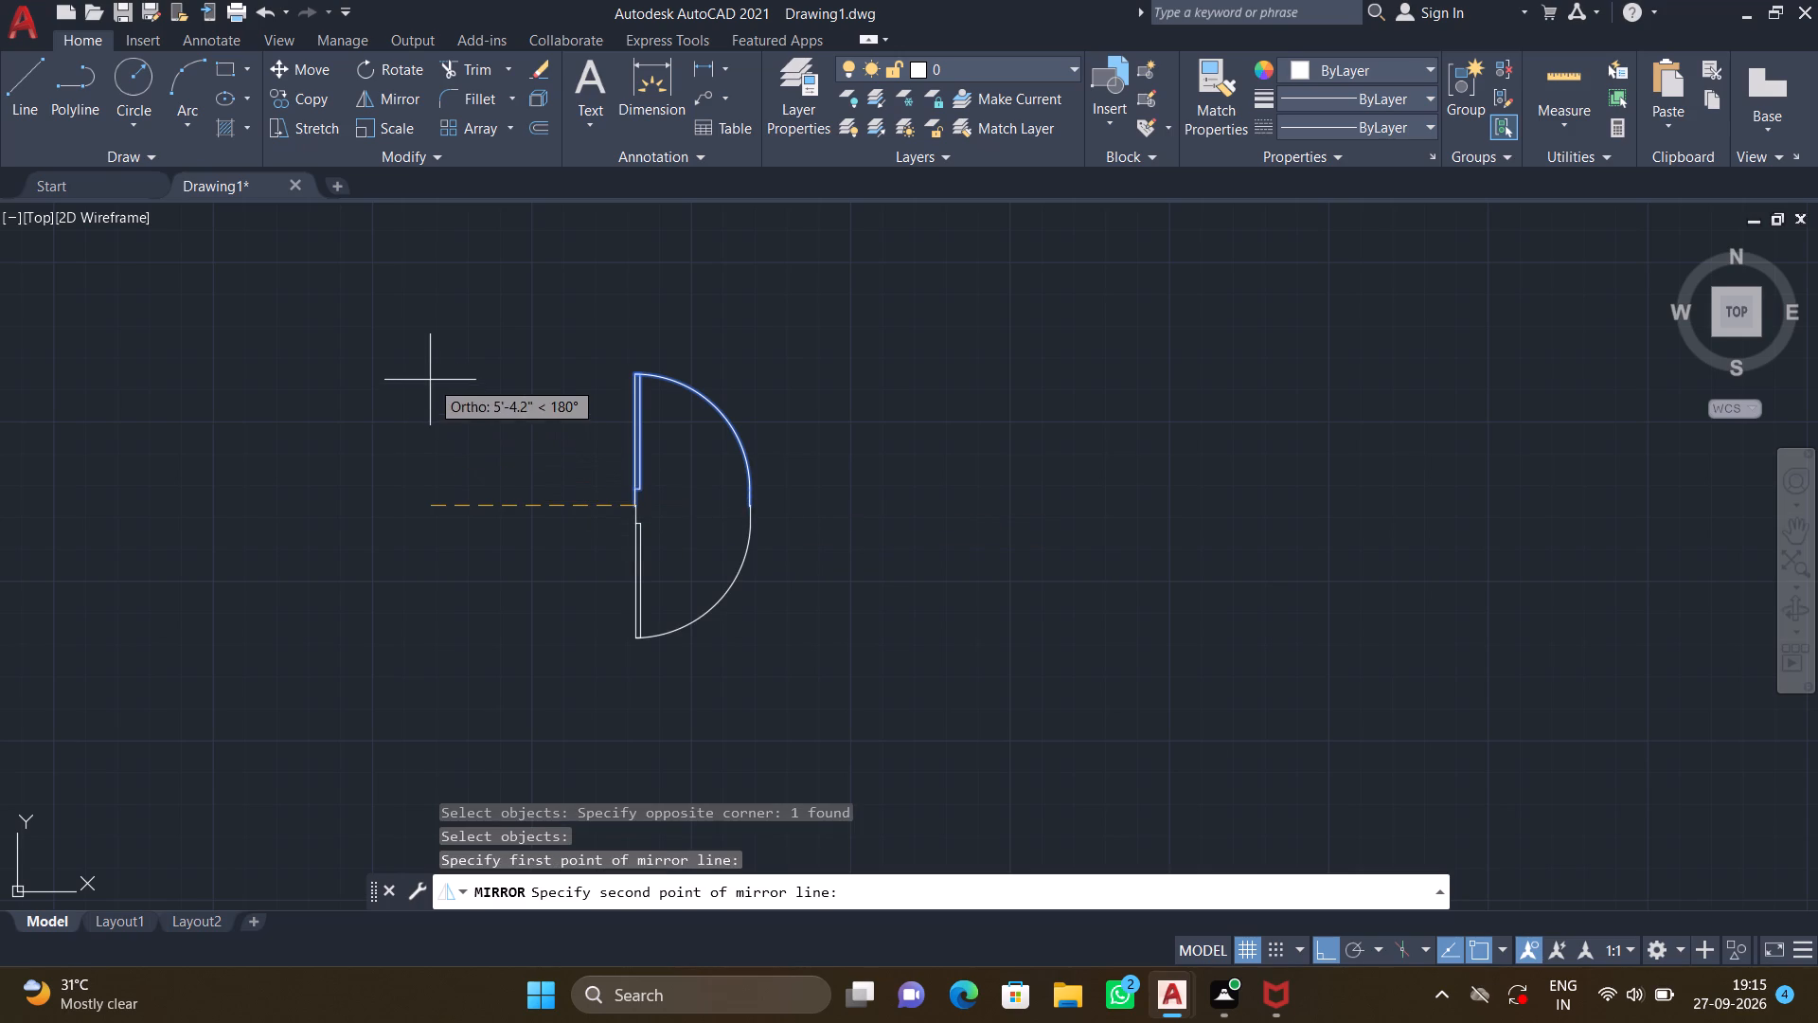
pyautogui.click(431, 378)
pyautogui.press('Return')
# Mirror the upper 3' door to the west across a vertical line through its hinge-side jamb end, keeping the original.
pyautogui.press('space')
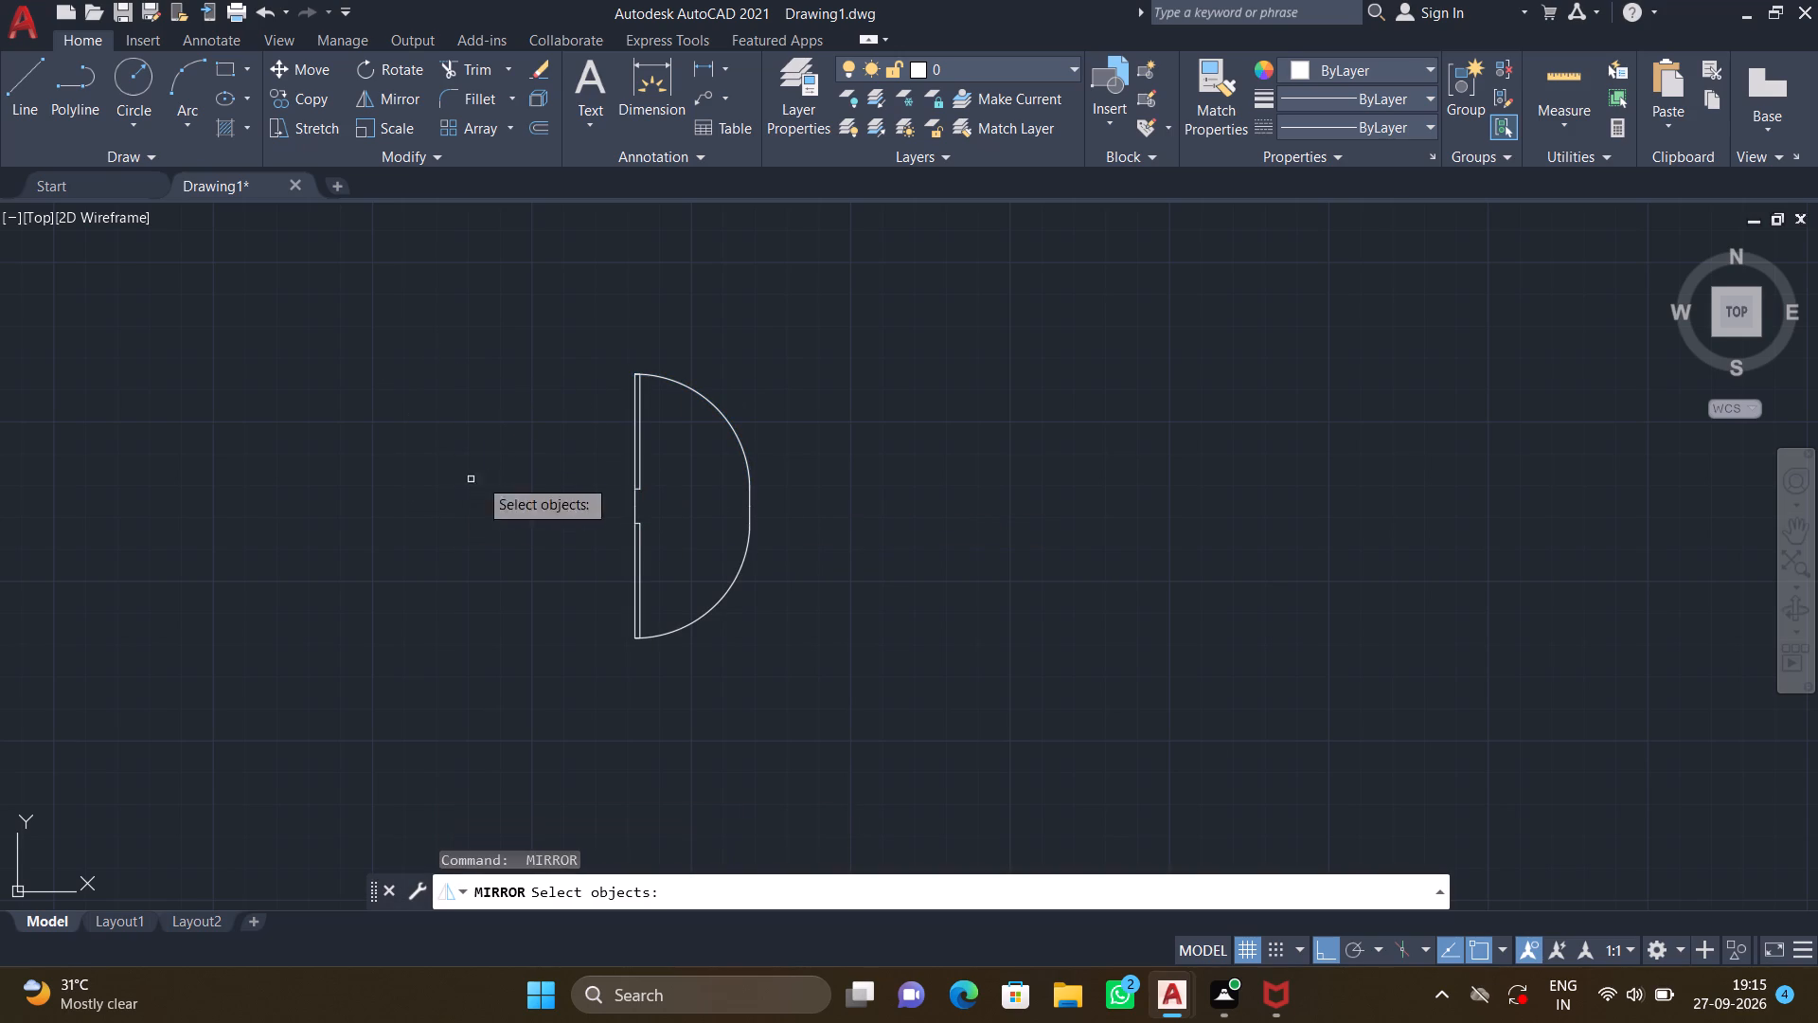
pyautogui.click(633, 466)
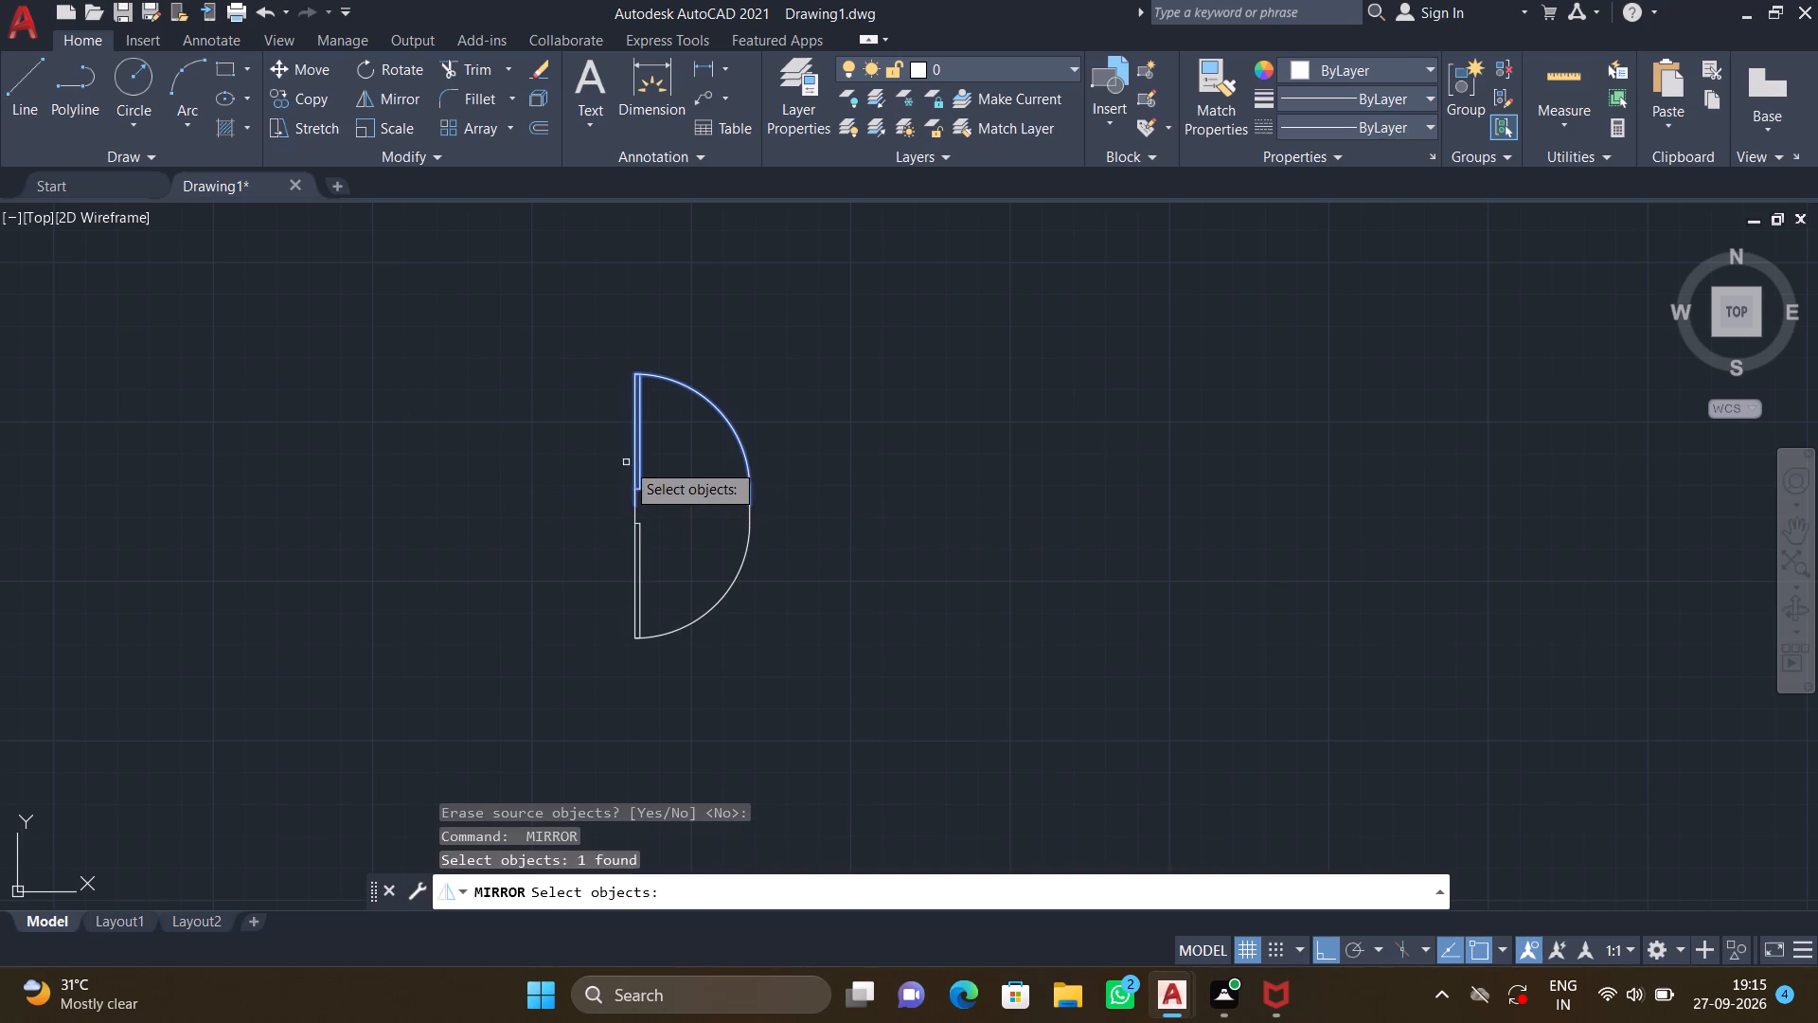
pyautogui.press('Return')
pyautogui.click(629, 506)
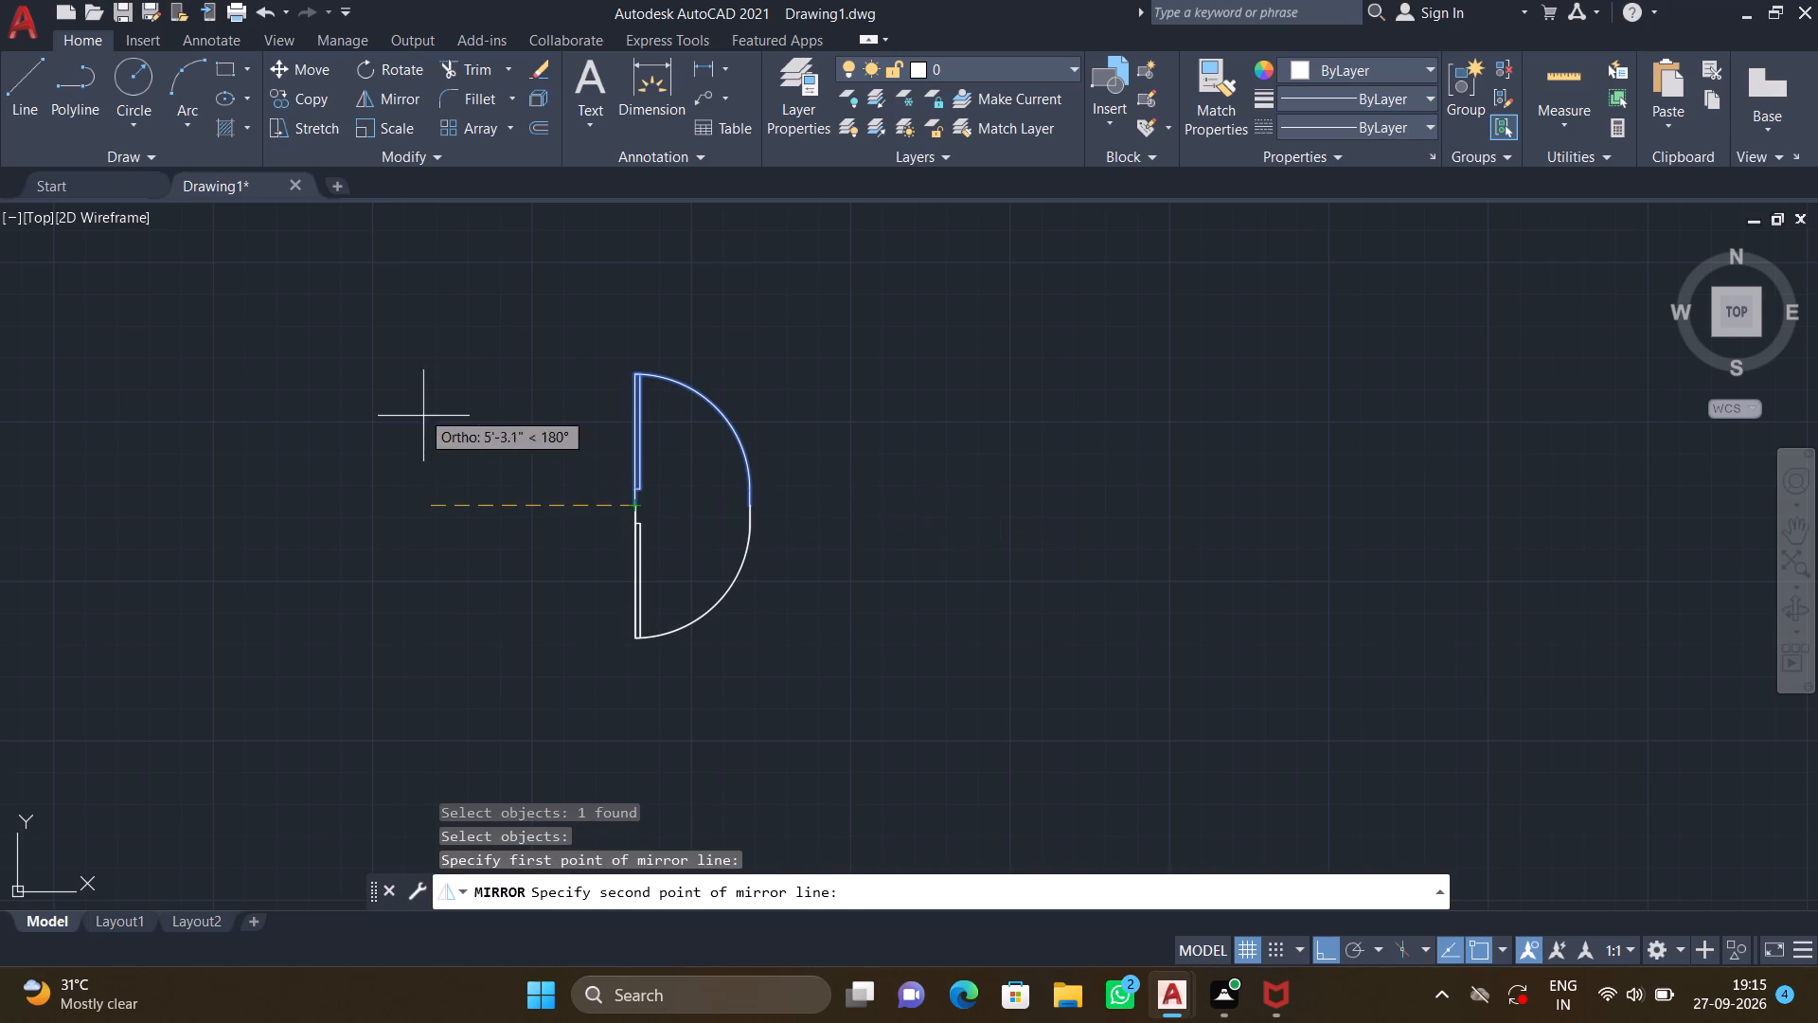
pyautogui.click(522, 316)
pyautogui.press('Return')
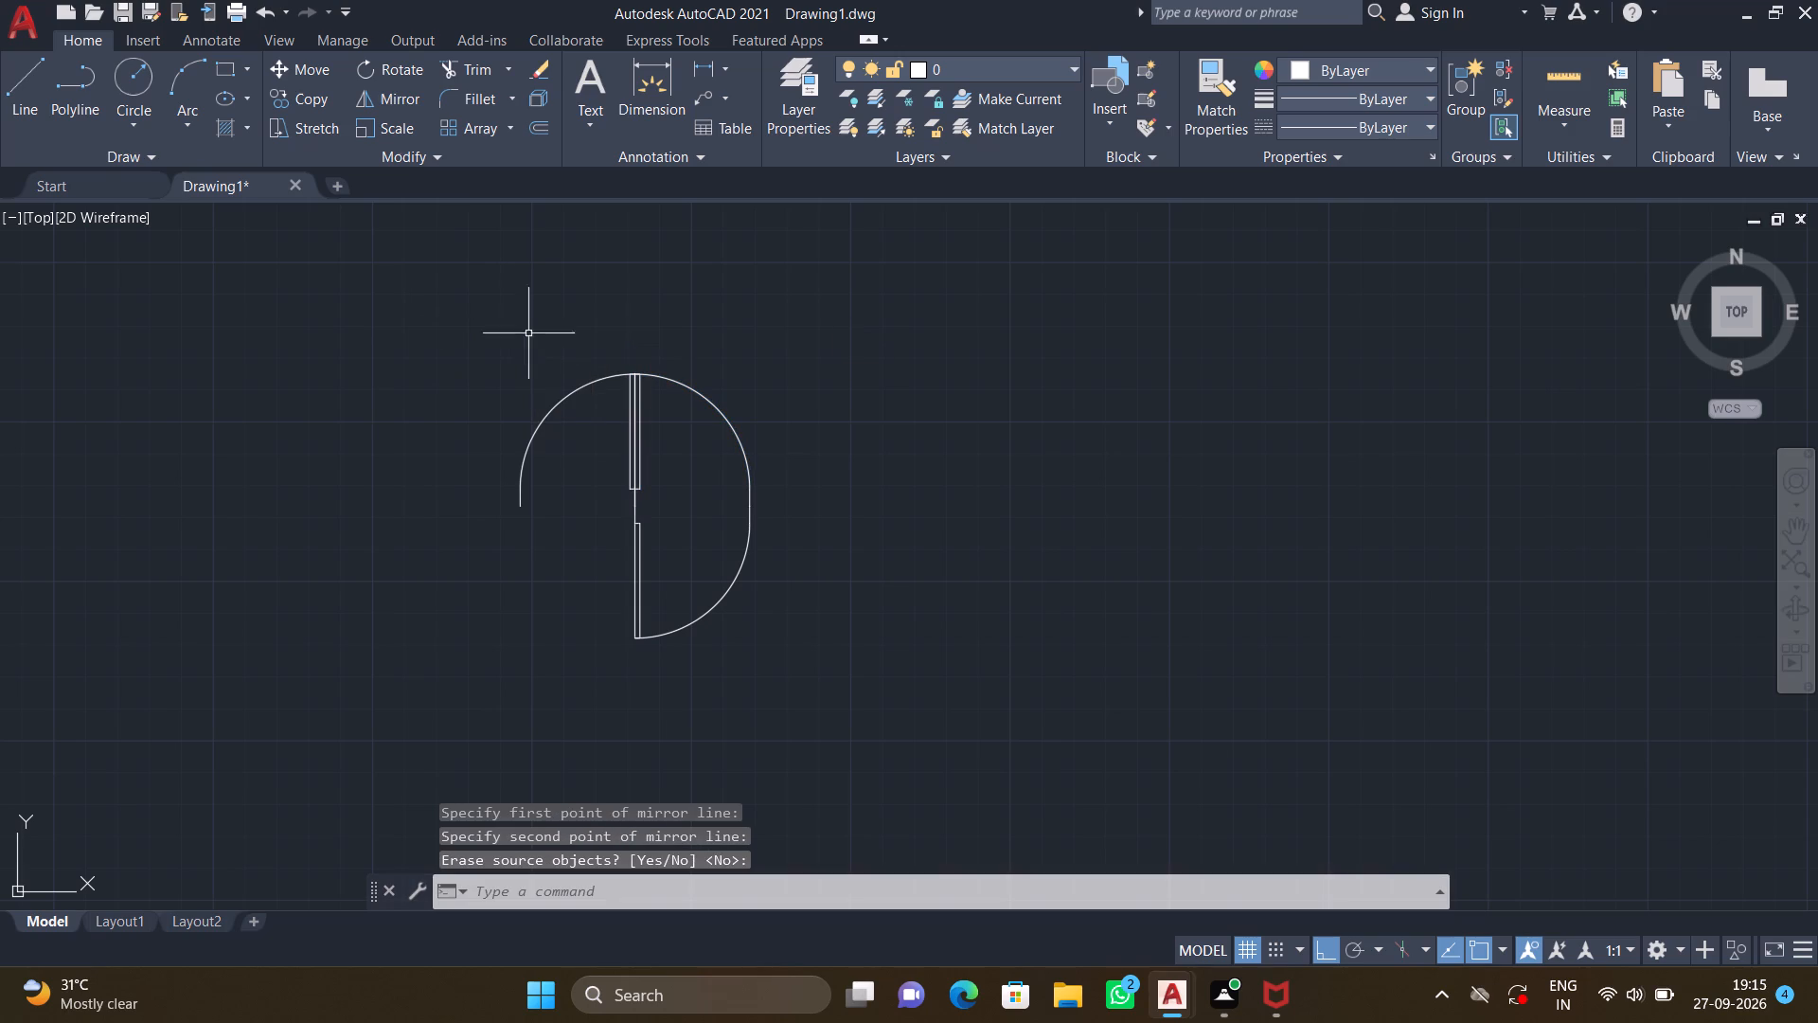
# Mirror the lower 3' door to the west across a vertical line at its hinge-side jamb end, keeping the original.
pyautogui.press('m')
pyautogui.press('i')
pyautogui.press('Return')
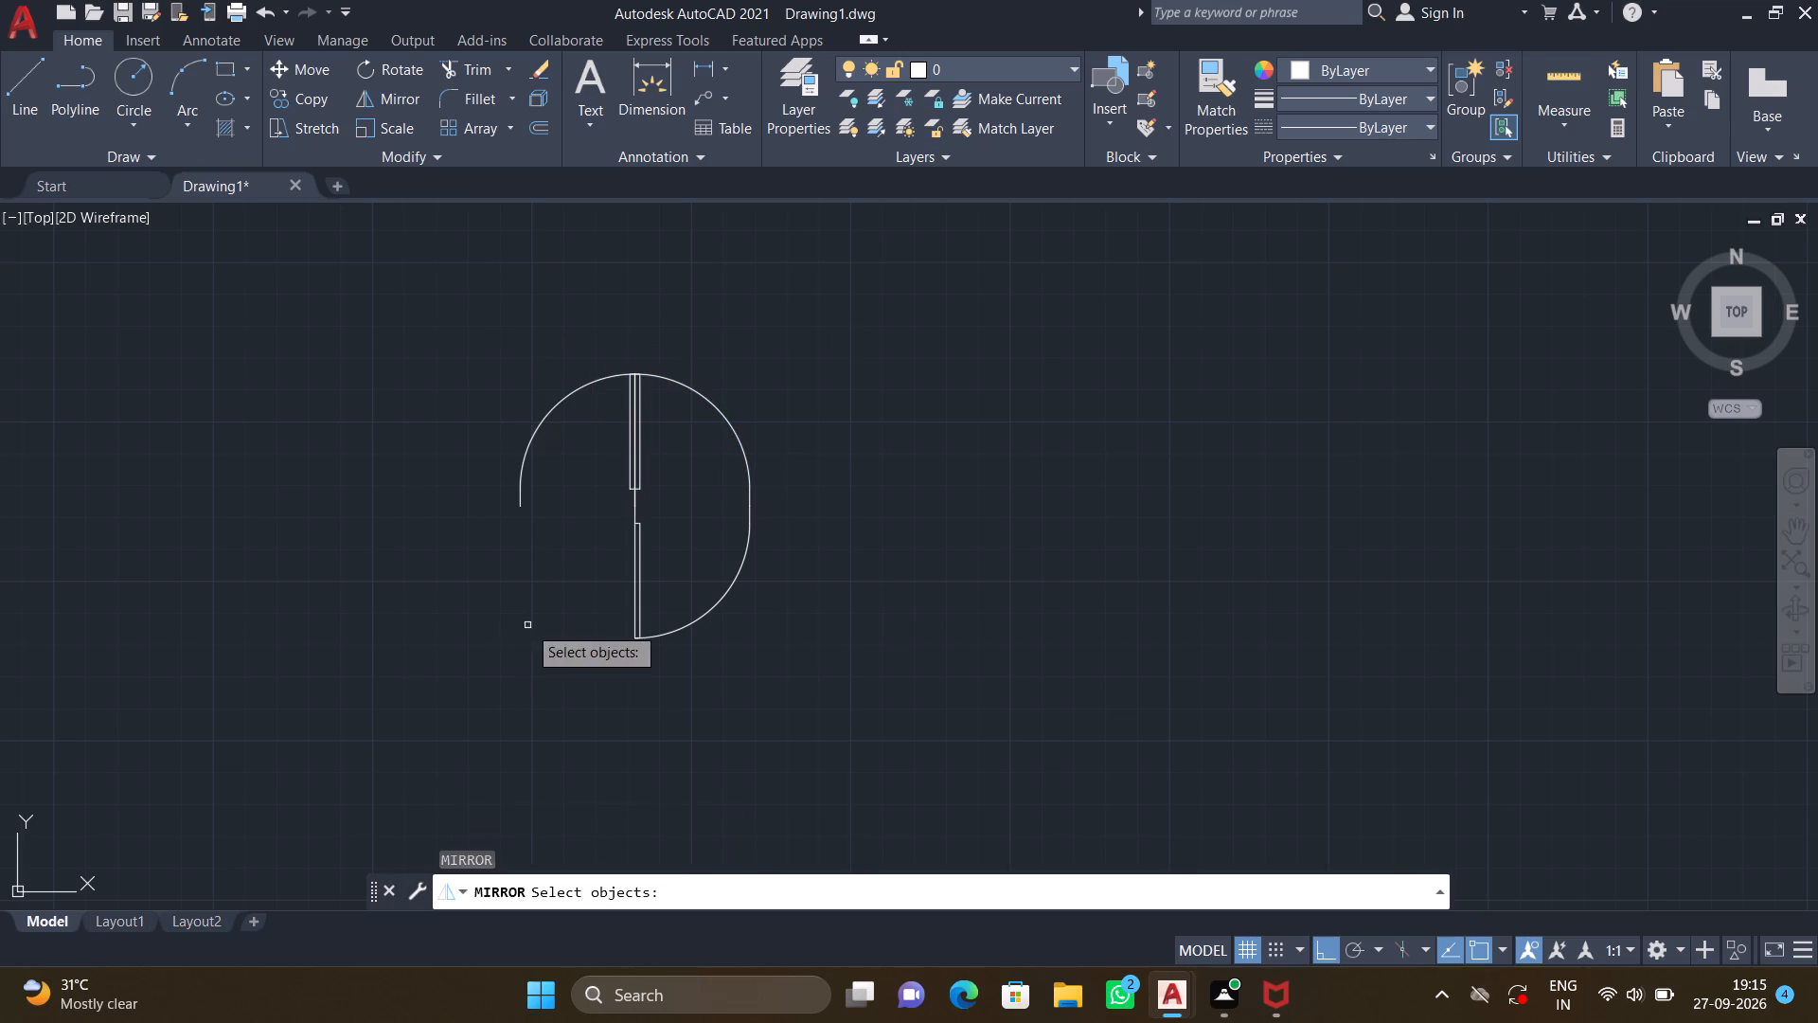
pyautogui.click(634, 558)
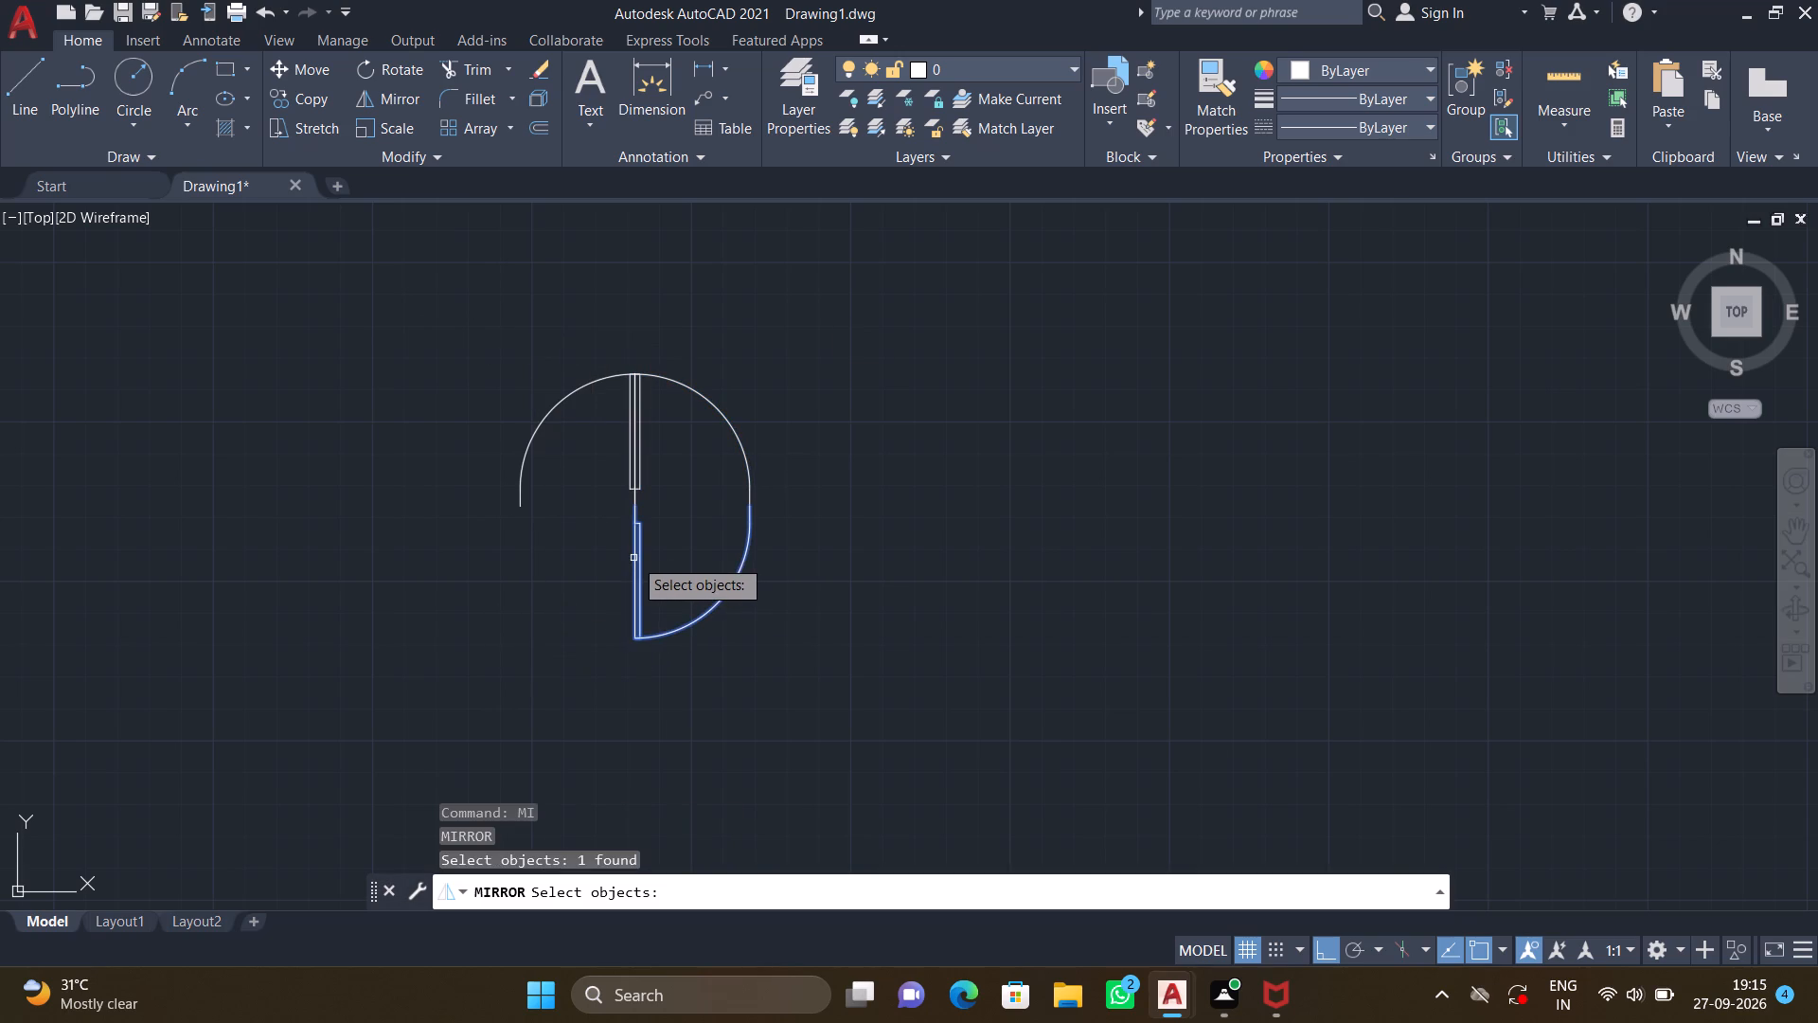
pyautogui.press('Return')
pyautogui.click(638, 507)
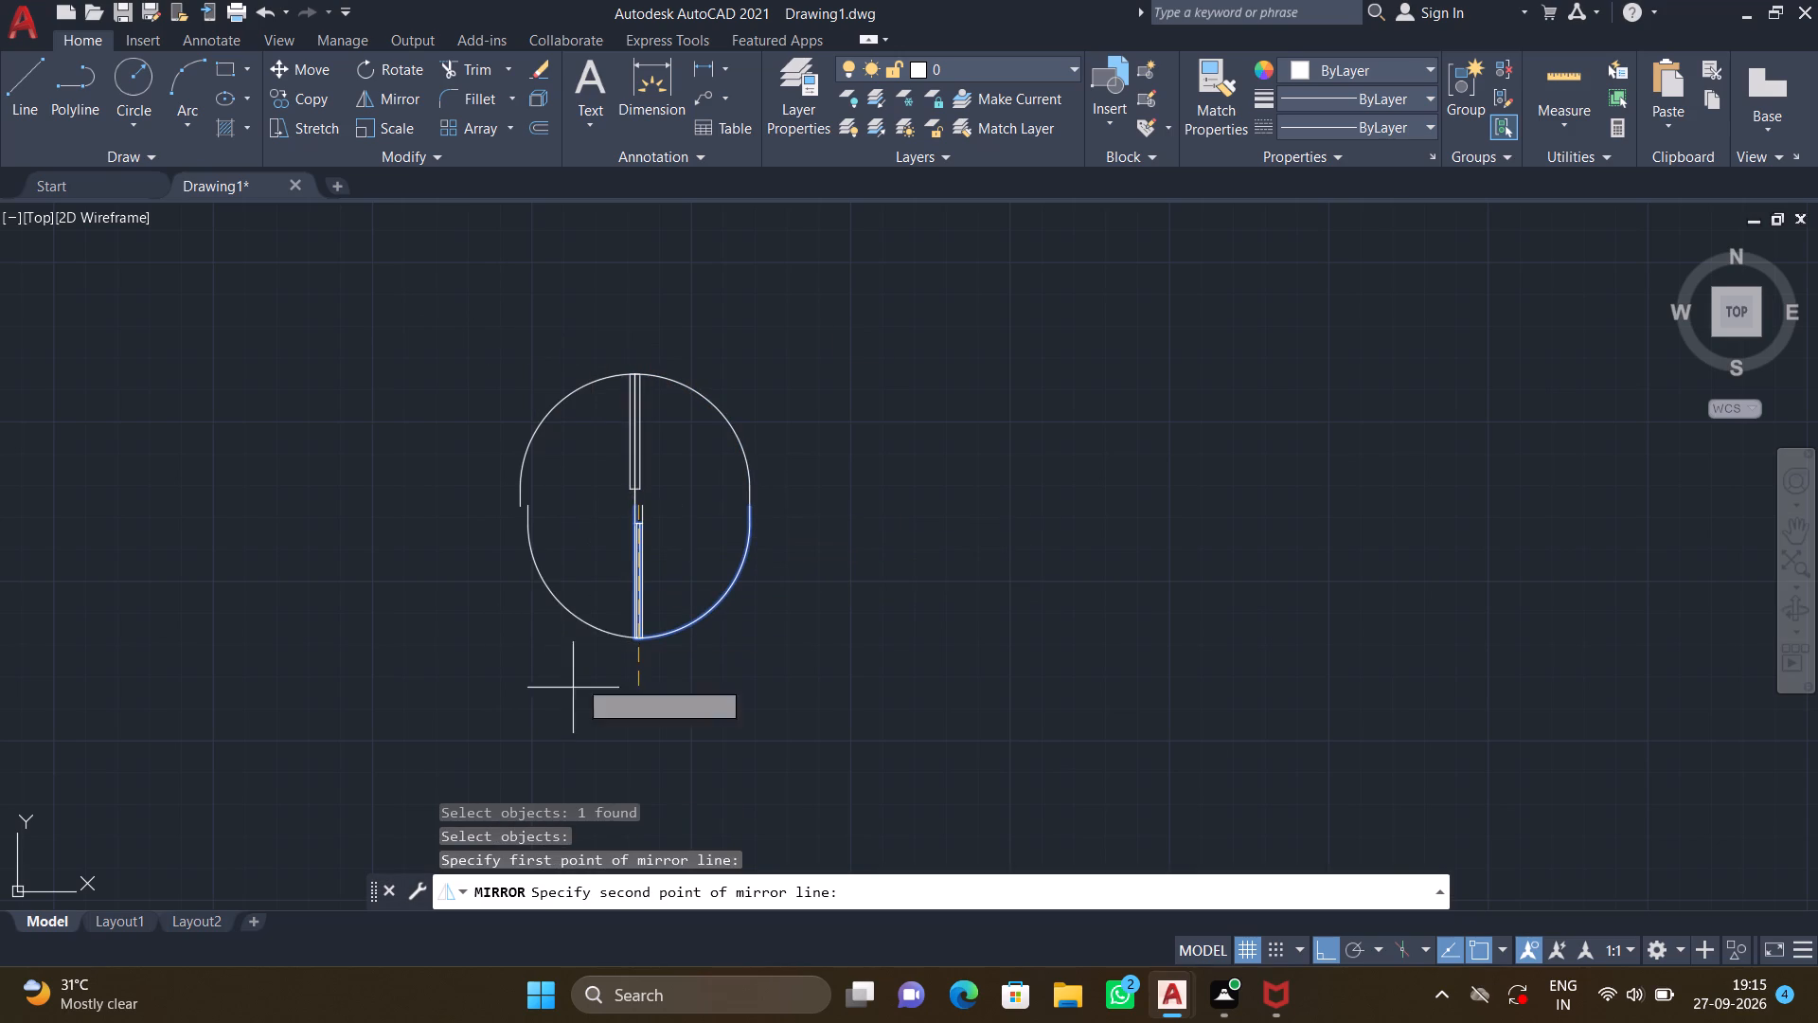
pyautogui.click(563, 745)
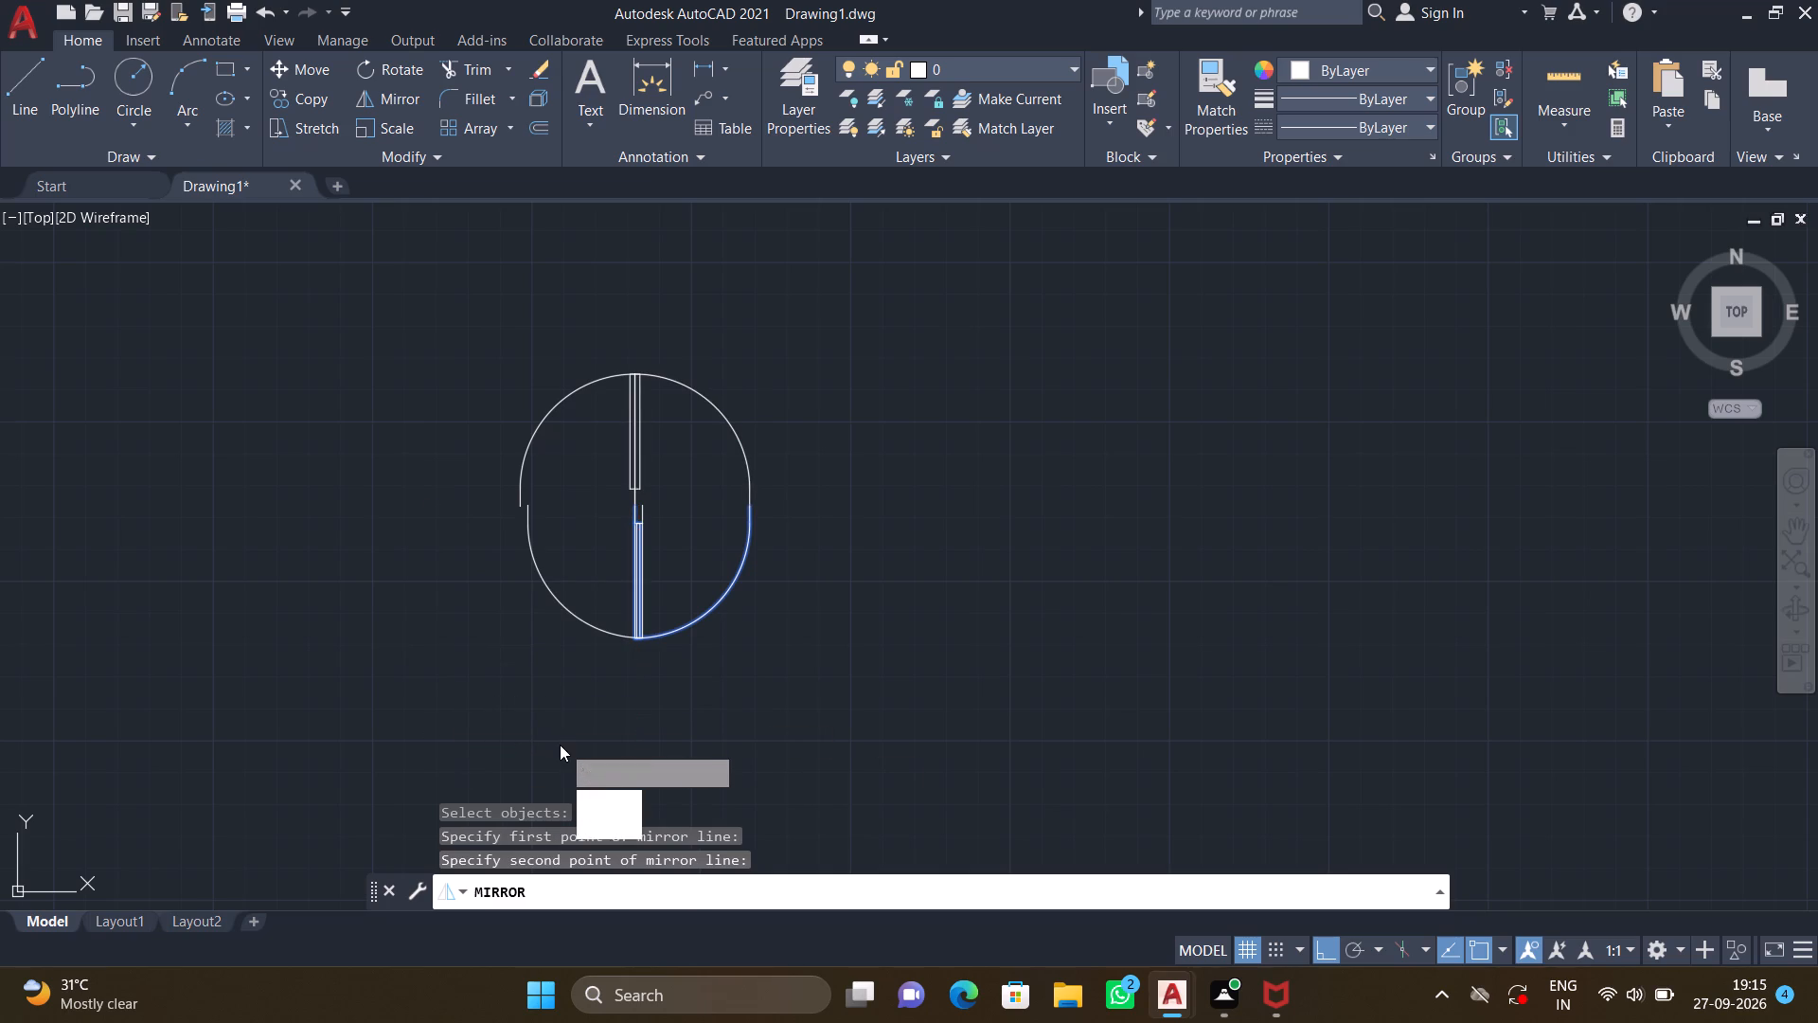
pyautogui.press('Return')
# Examine the four mirrored 3' doors and how their leaves and jambs meet along the hinge line.
pyautogui.scroll(-1, 550, 726)
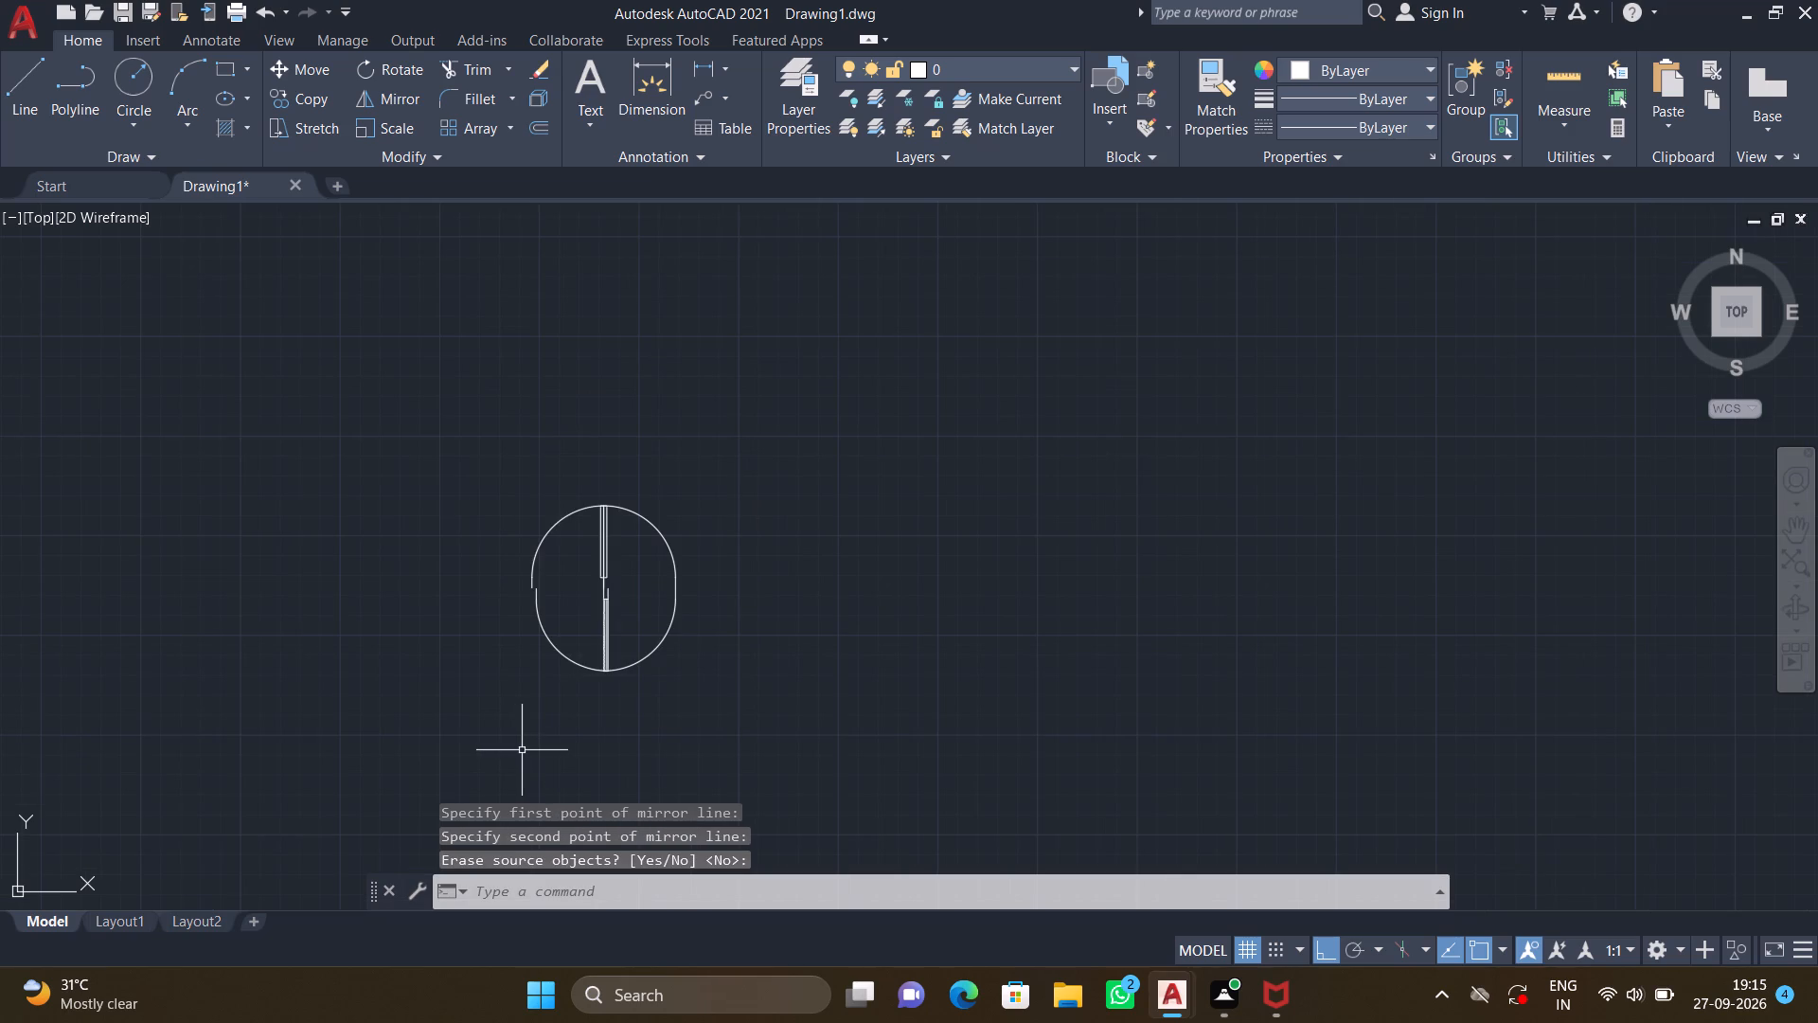
pyautogui.moveTo(527, 721); pyautogui.dragTo(588, 626, button='middle')
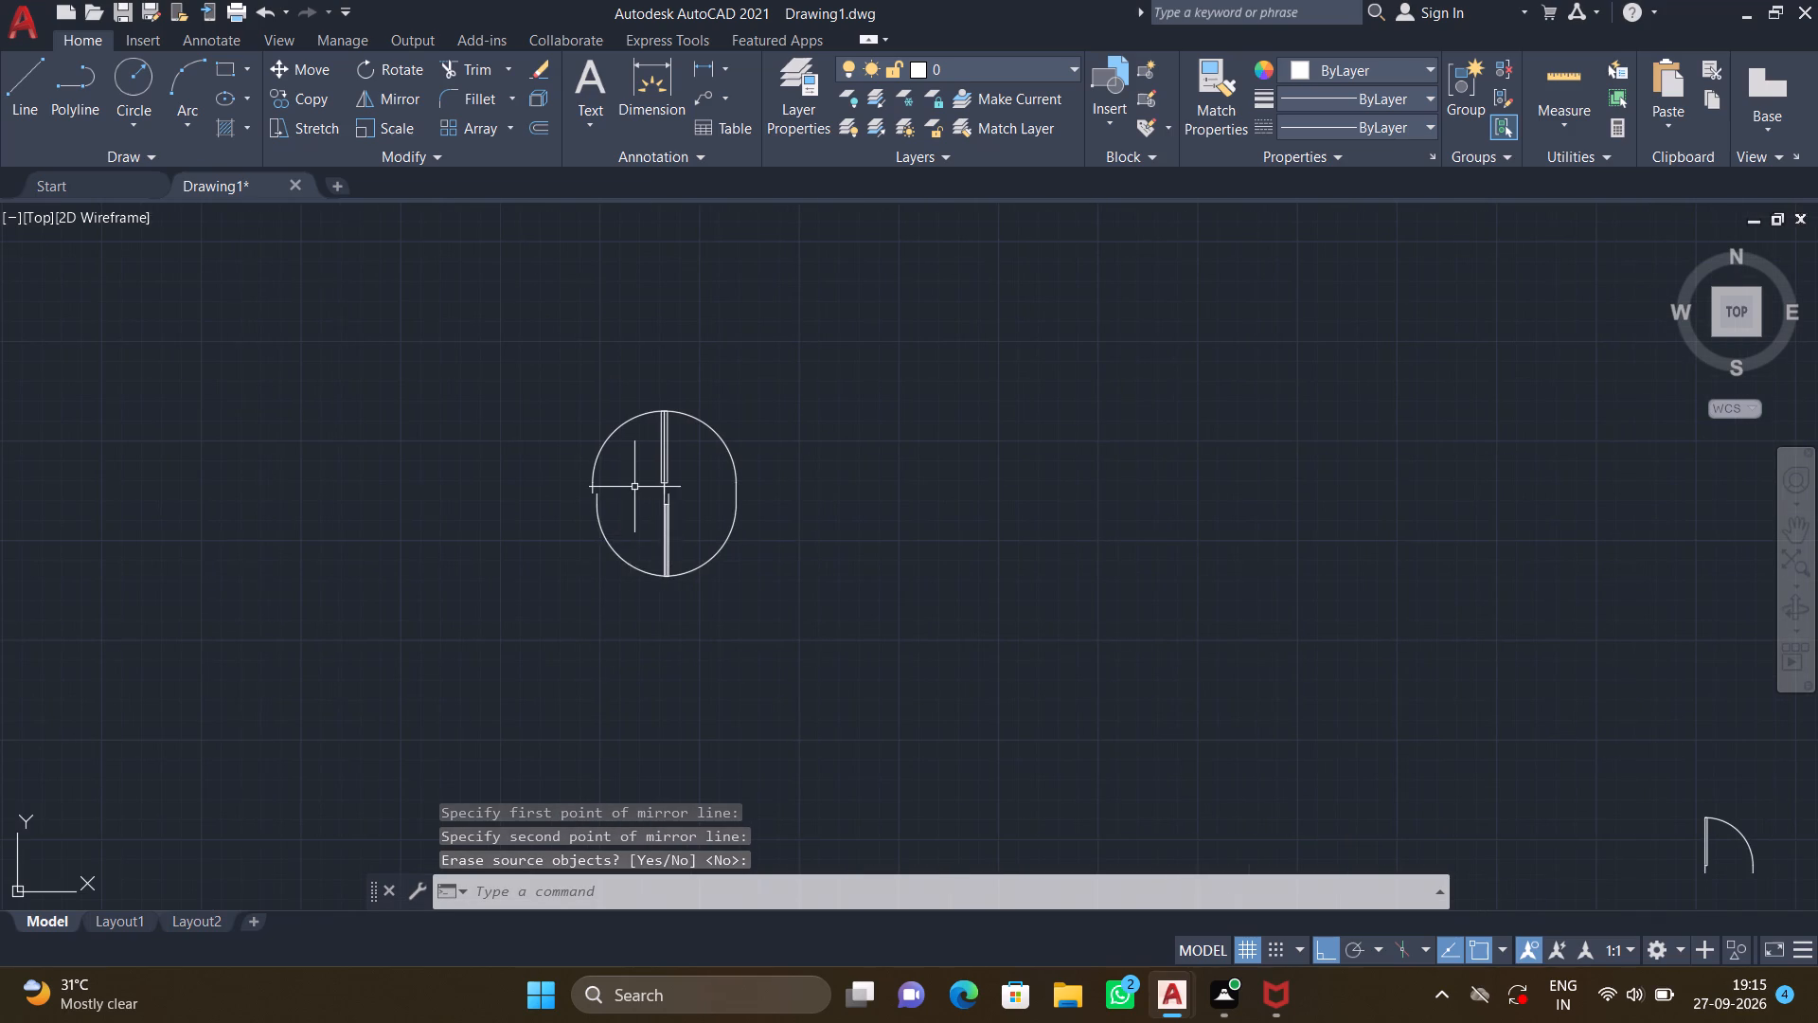
pyautogui.scroll(2, 634, 487)
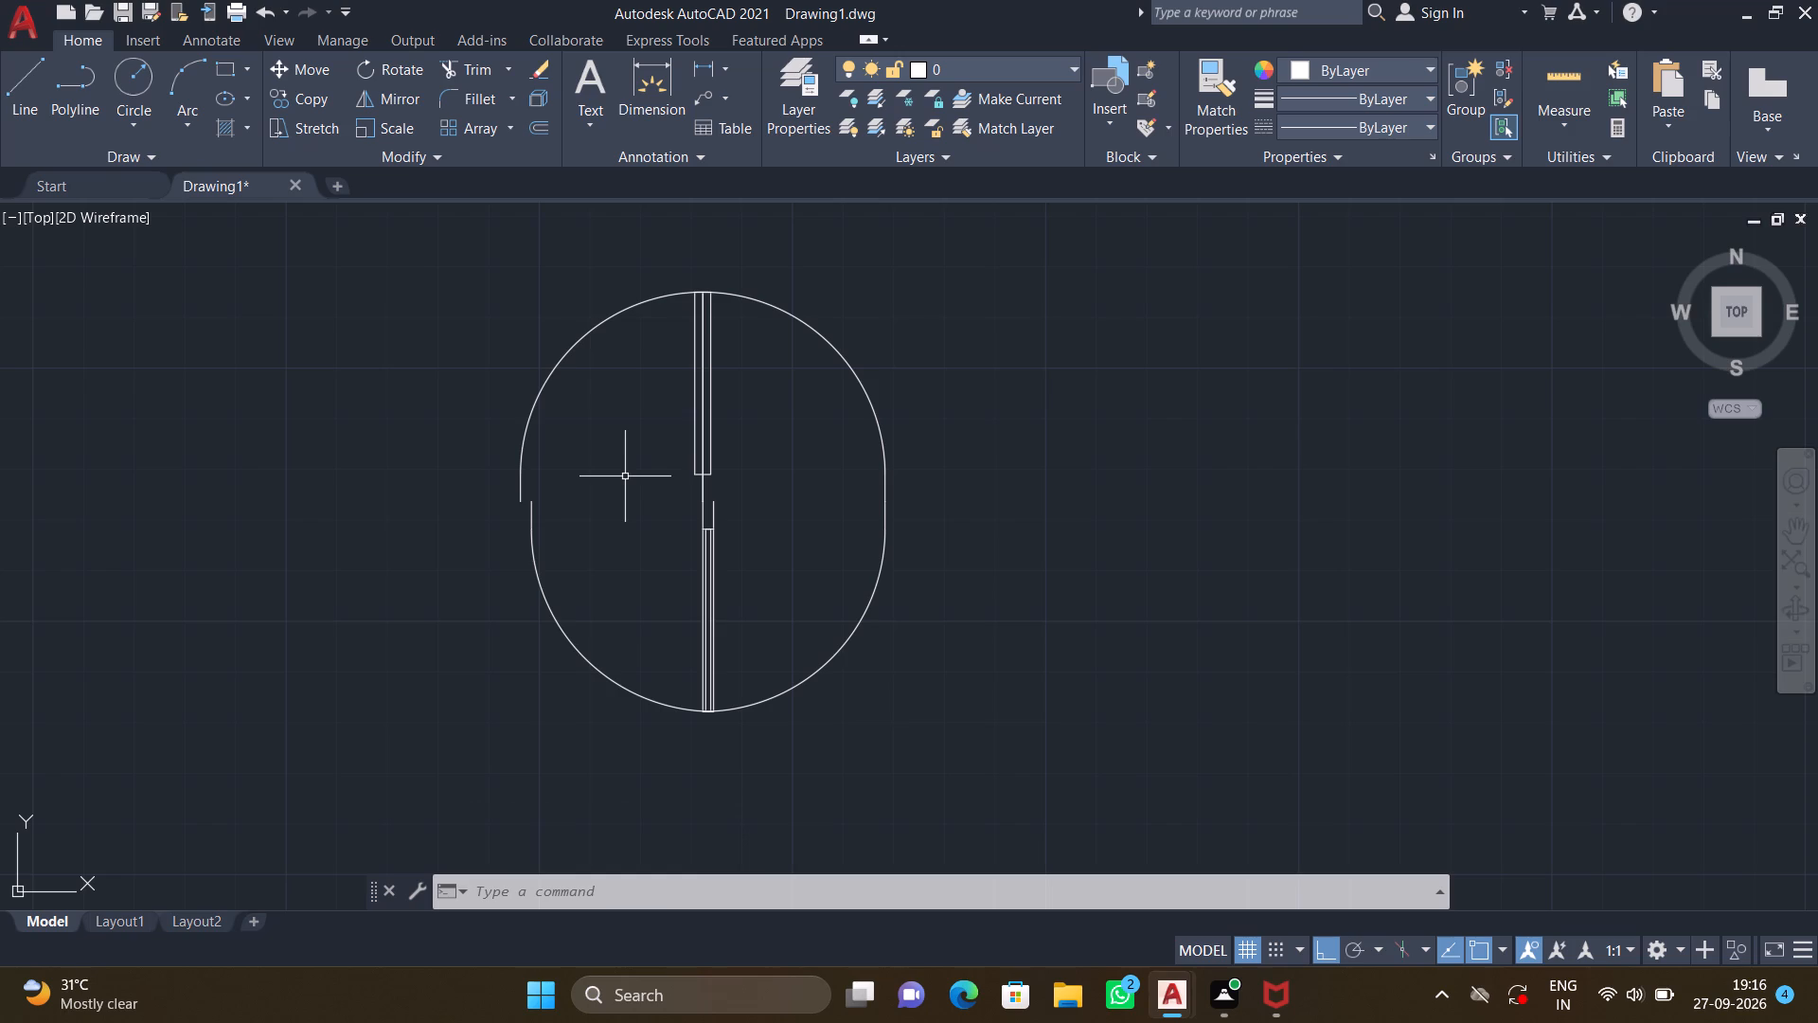
pyautogui.scroll(-3, 631, 497)
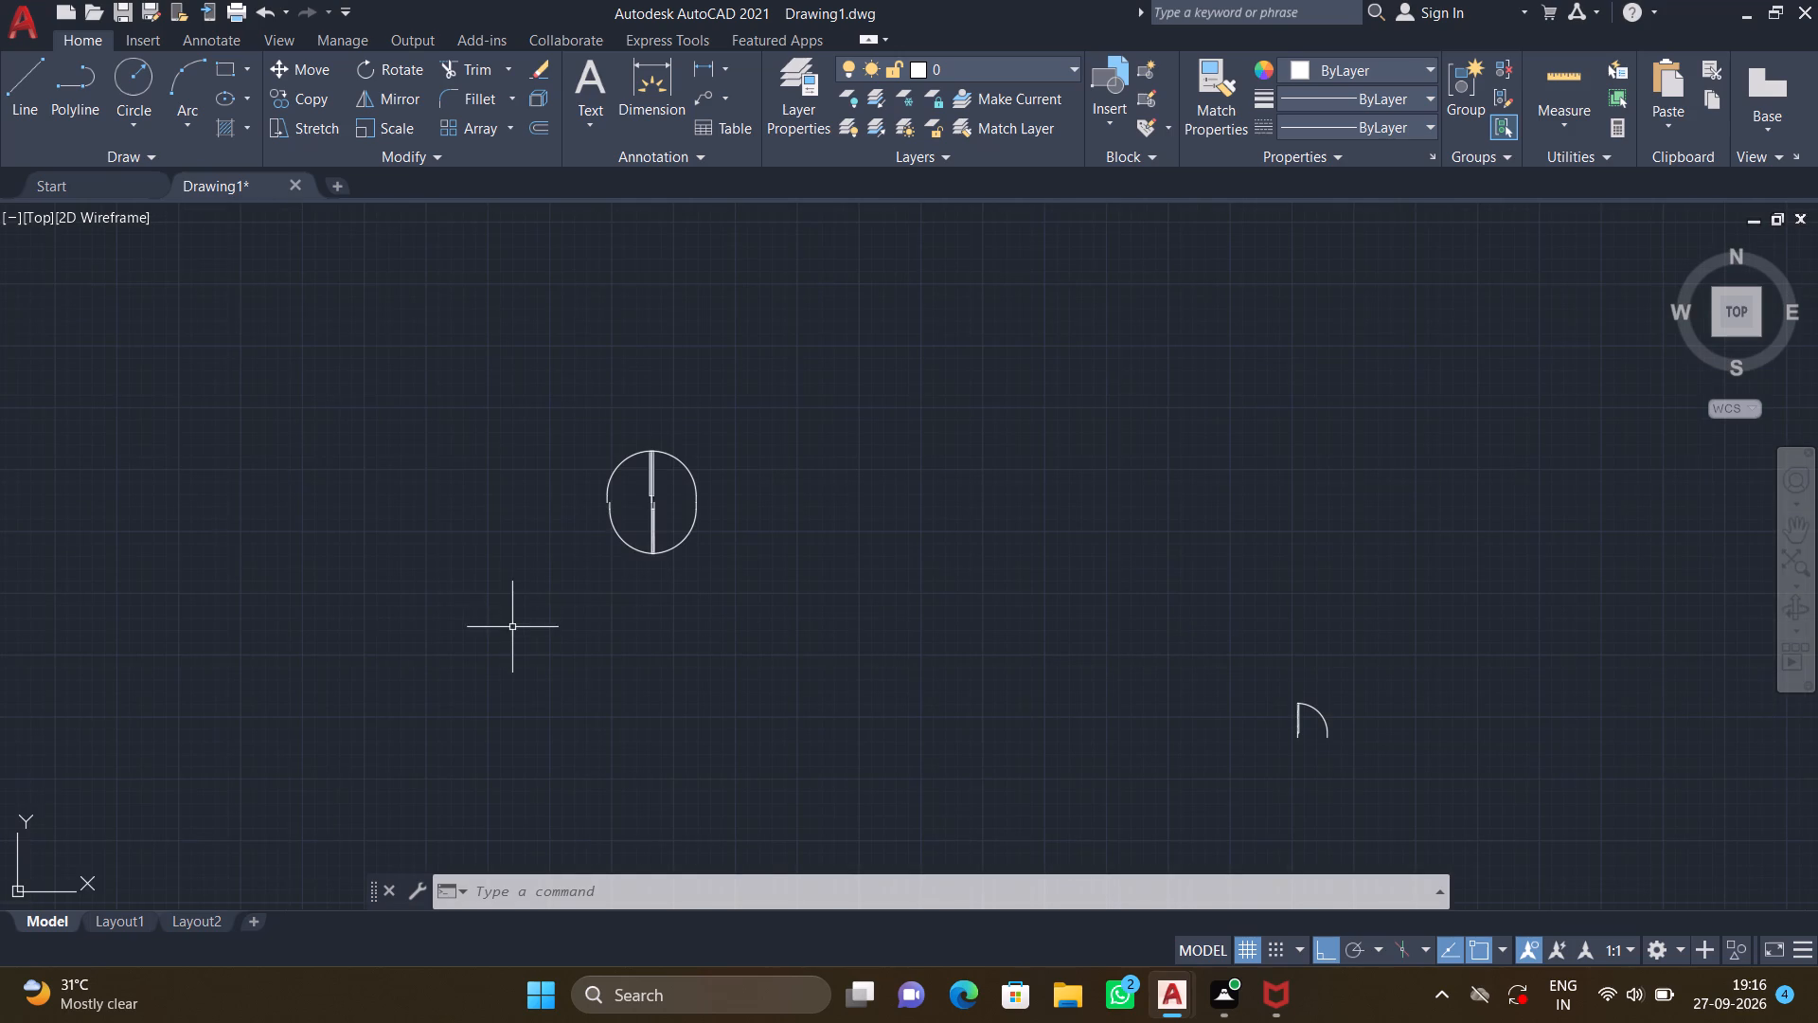
pyautogui.moveTo(570, 602); pyautogui.dragTo(582, 565, button='middle')
pyautogui.scroll(-2, 648, 526)
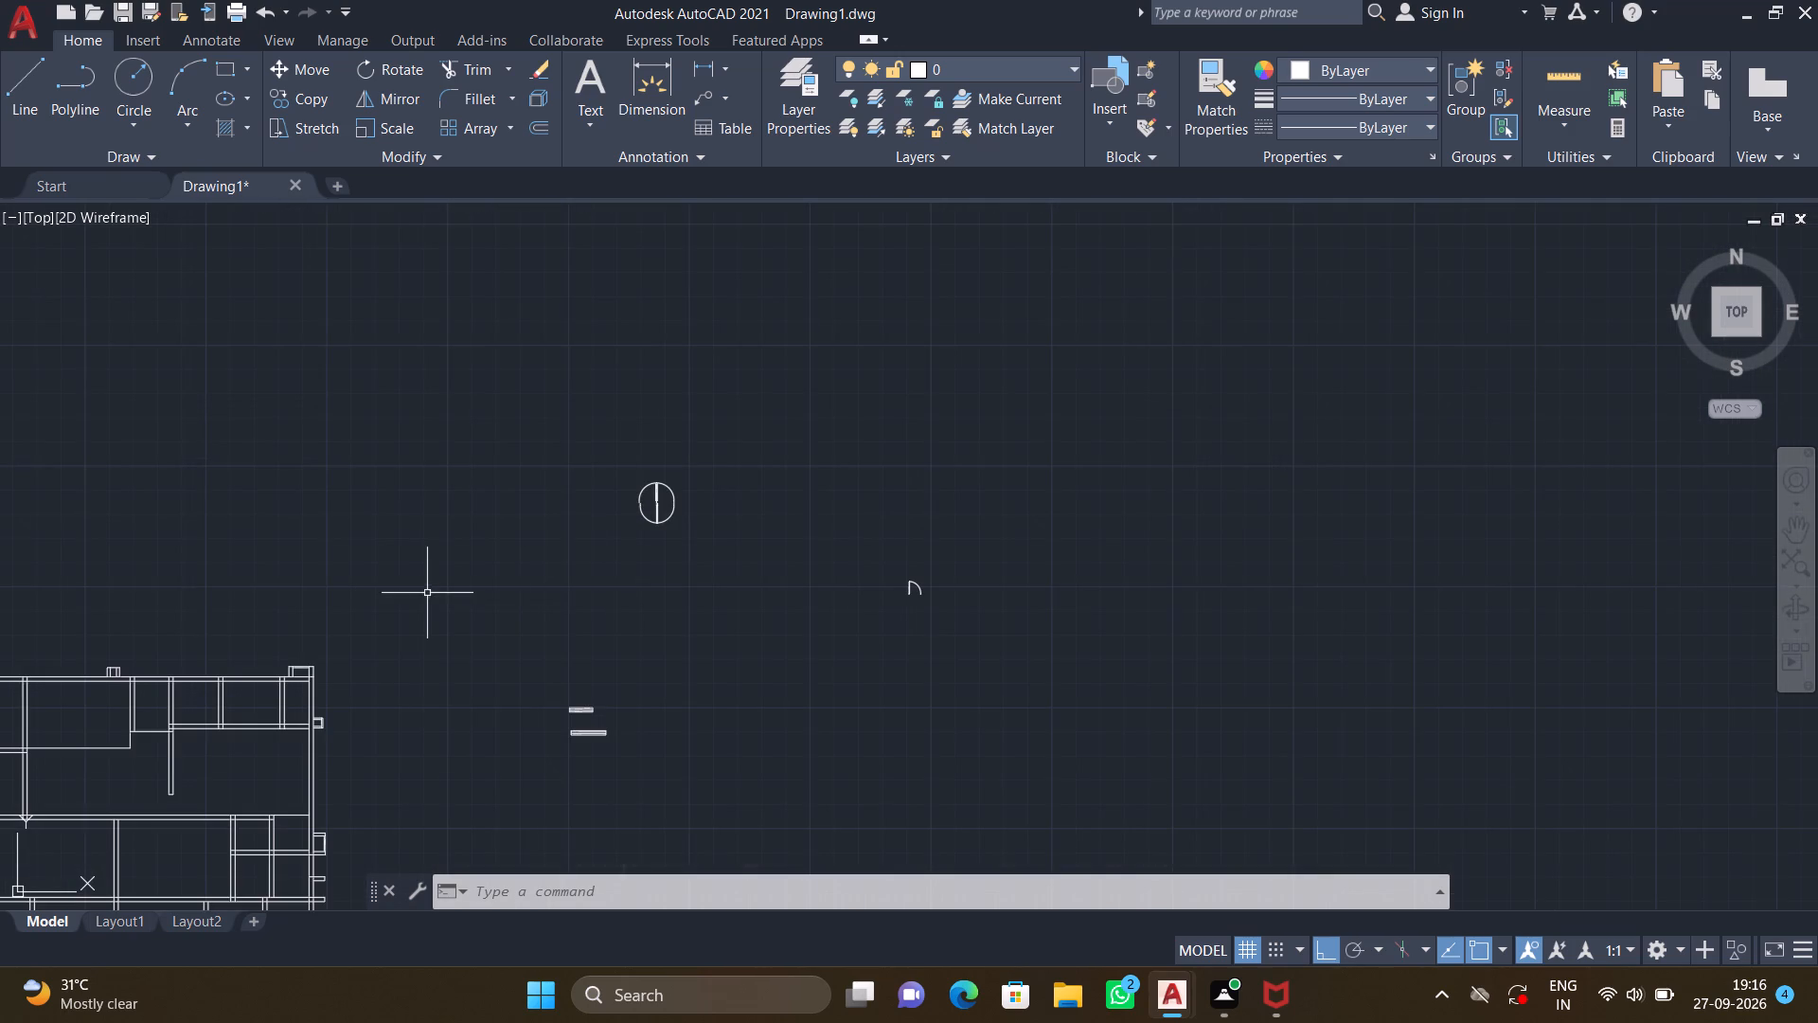
pyautogui.moveTo(427, 593); pyautogui.dragTo(486, 593, button='middle')
pyautogui.scroll(3, 704, 536)
pyautogui.moveTo(785, 501); pyautogui.dragTo(781, 545, button='middle')
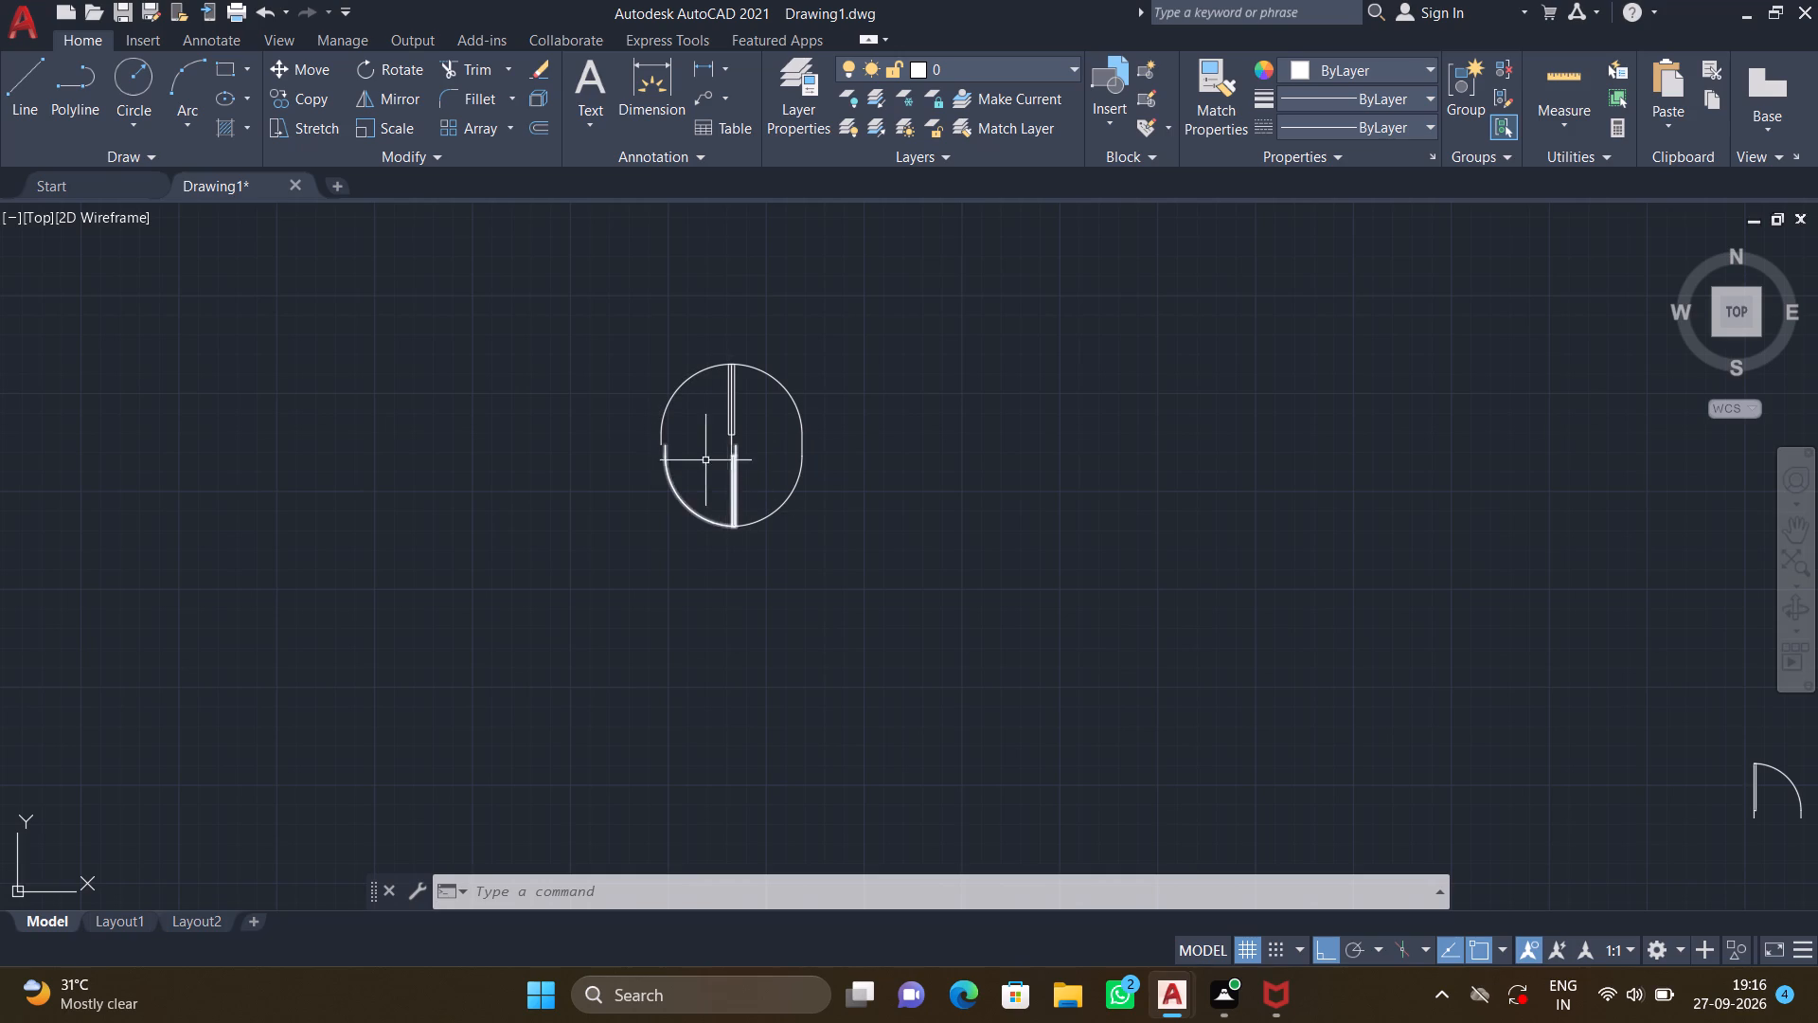
pyautogui.scroll(3, 707, 423)
pyautogui.moveTo(702, 438); pyautogui.dragTo(693, 612, button='middle')
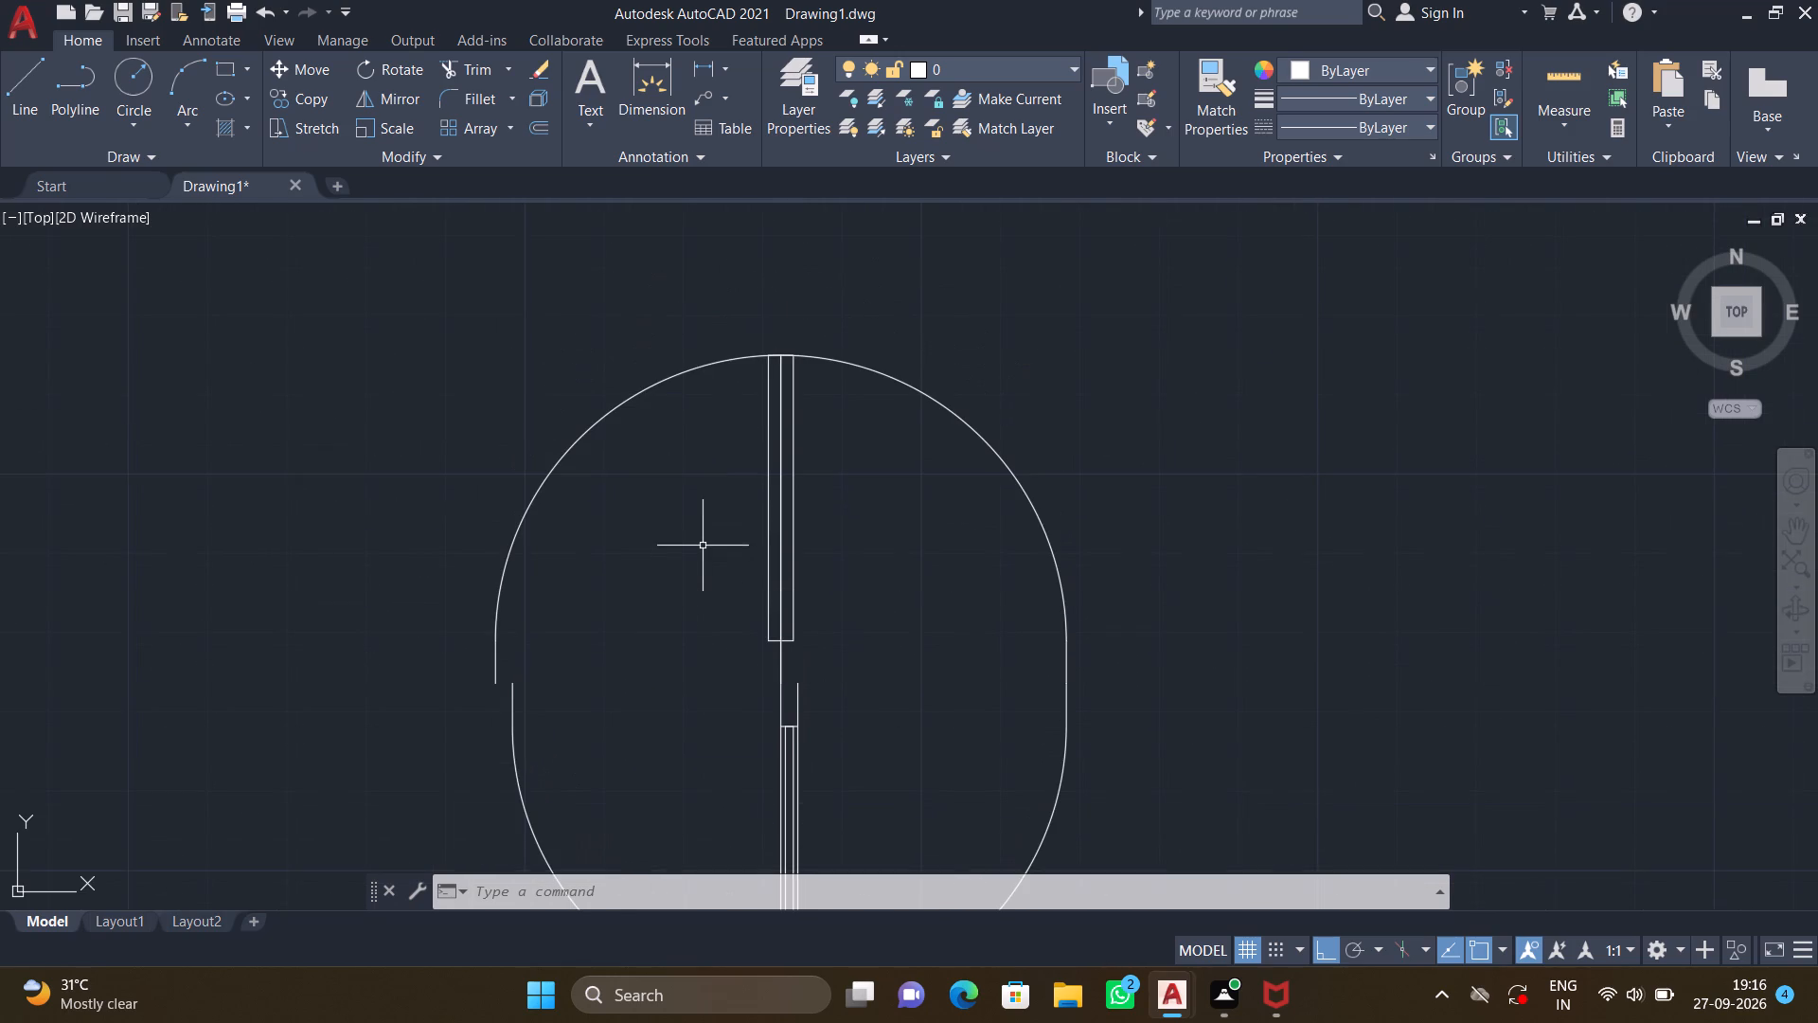
pyautogui.scroll(-1, 707, 545)
pyautogui.moveTo(690, 715); pyautogui.dragTo(658, 617, button='middle')
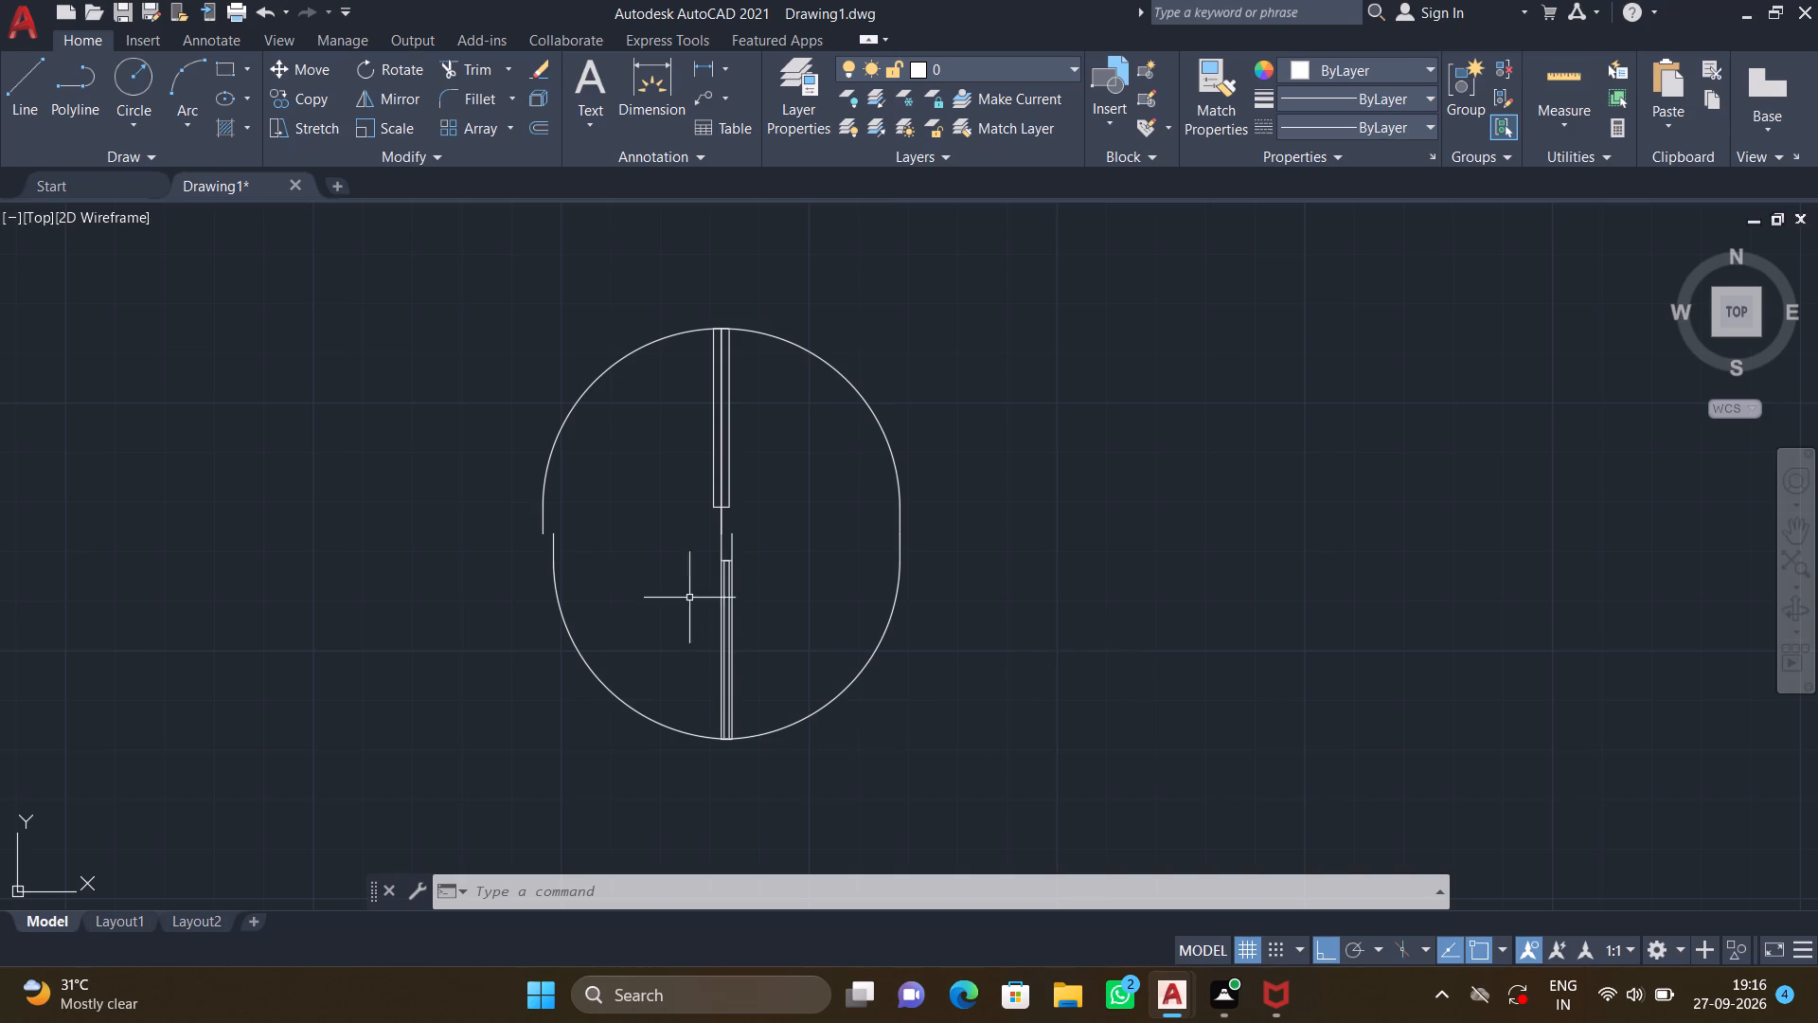
pyautogui.scroll(-1, 738, 511)
pyautogui.scroll(4, 737, 523)
pyautogui.moveTo(667, 636); pyautogui.dragTo(661, 568, button='middle')
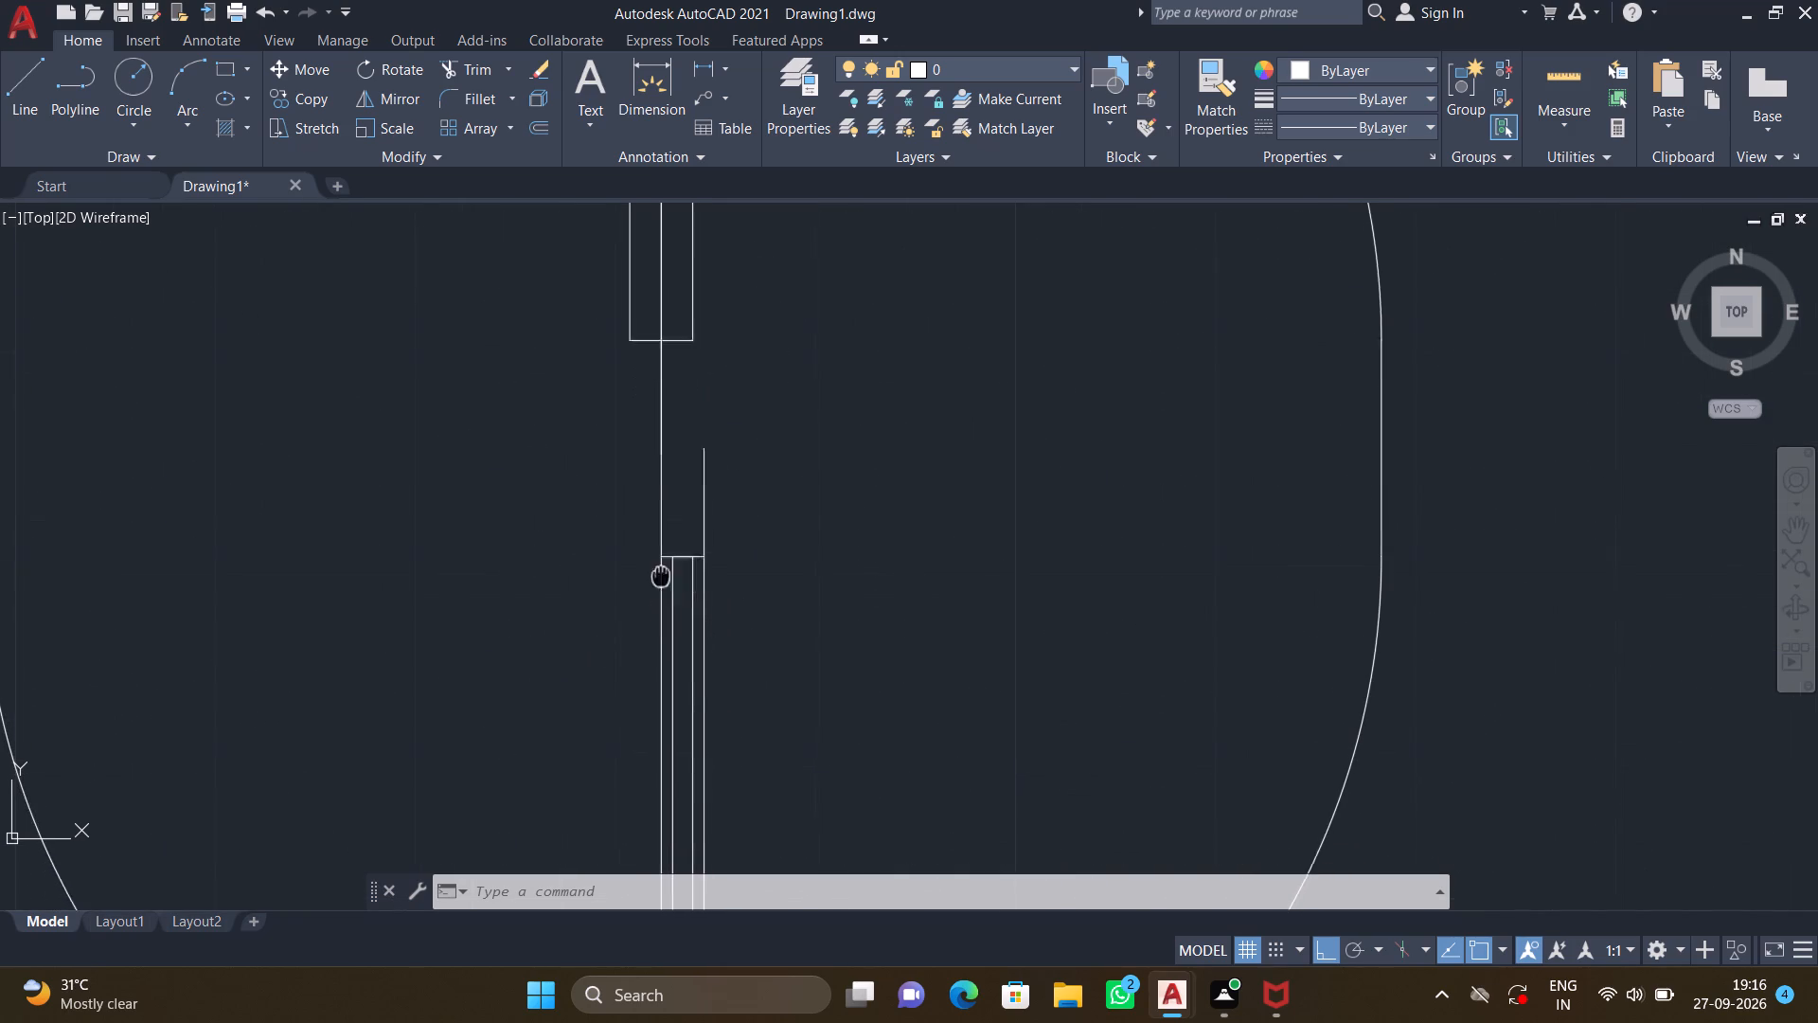
# Delete the two lower mirrored 3' doors, leaving only the upper pair.
pyautogui.moveTo(661, 568); pyautogui.dragTo(665, 546, button='middle')
pyautogui.click(663, 452)
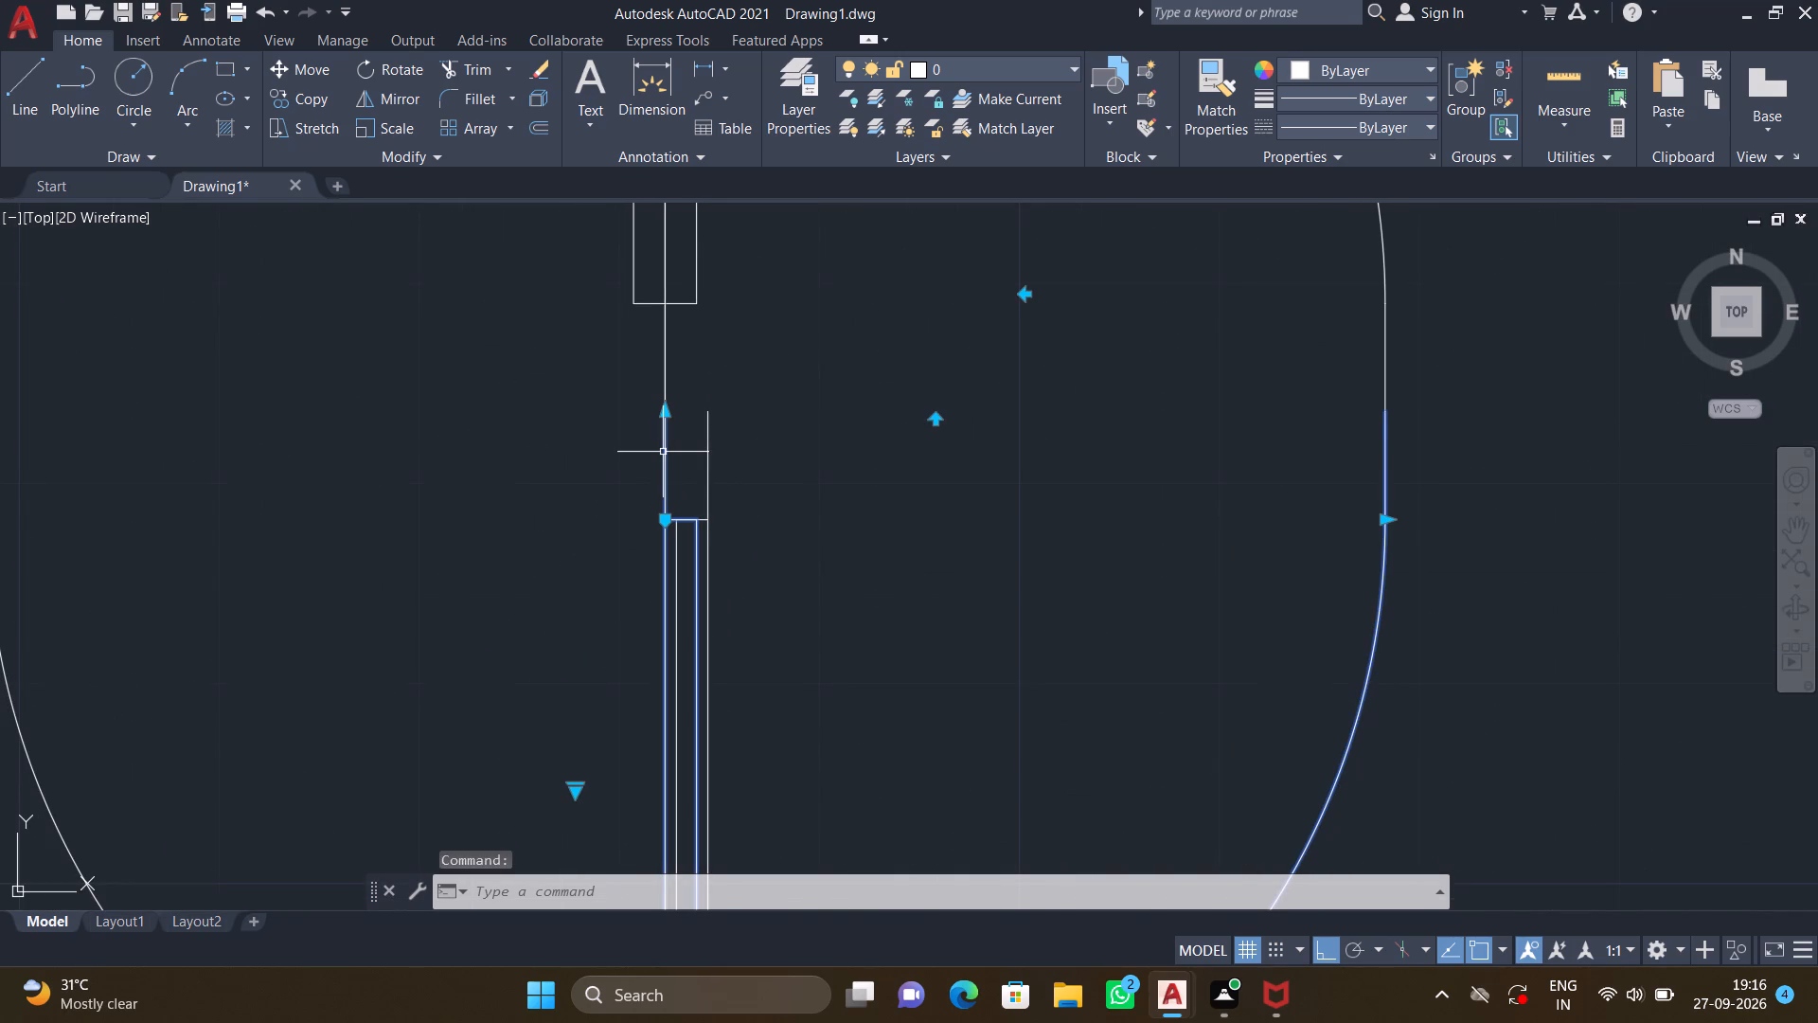
pyautogui.press('Delete')
pyautogui.scroll(-1, 736, 593)
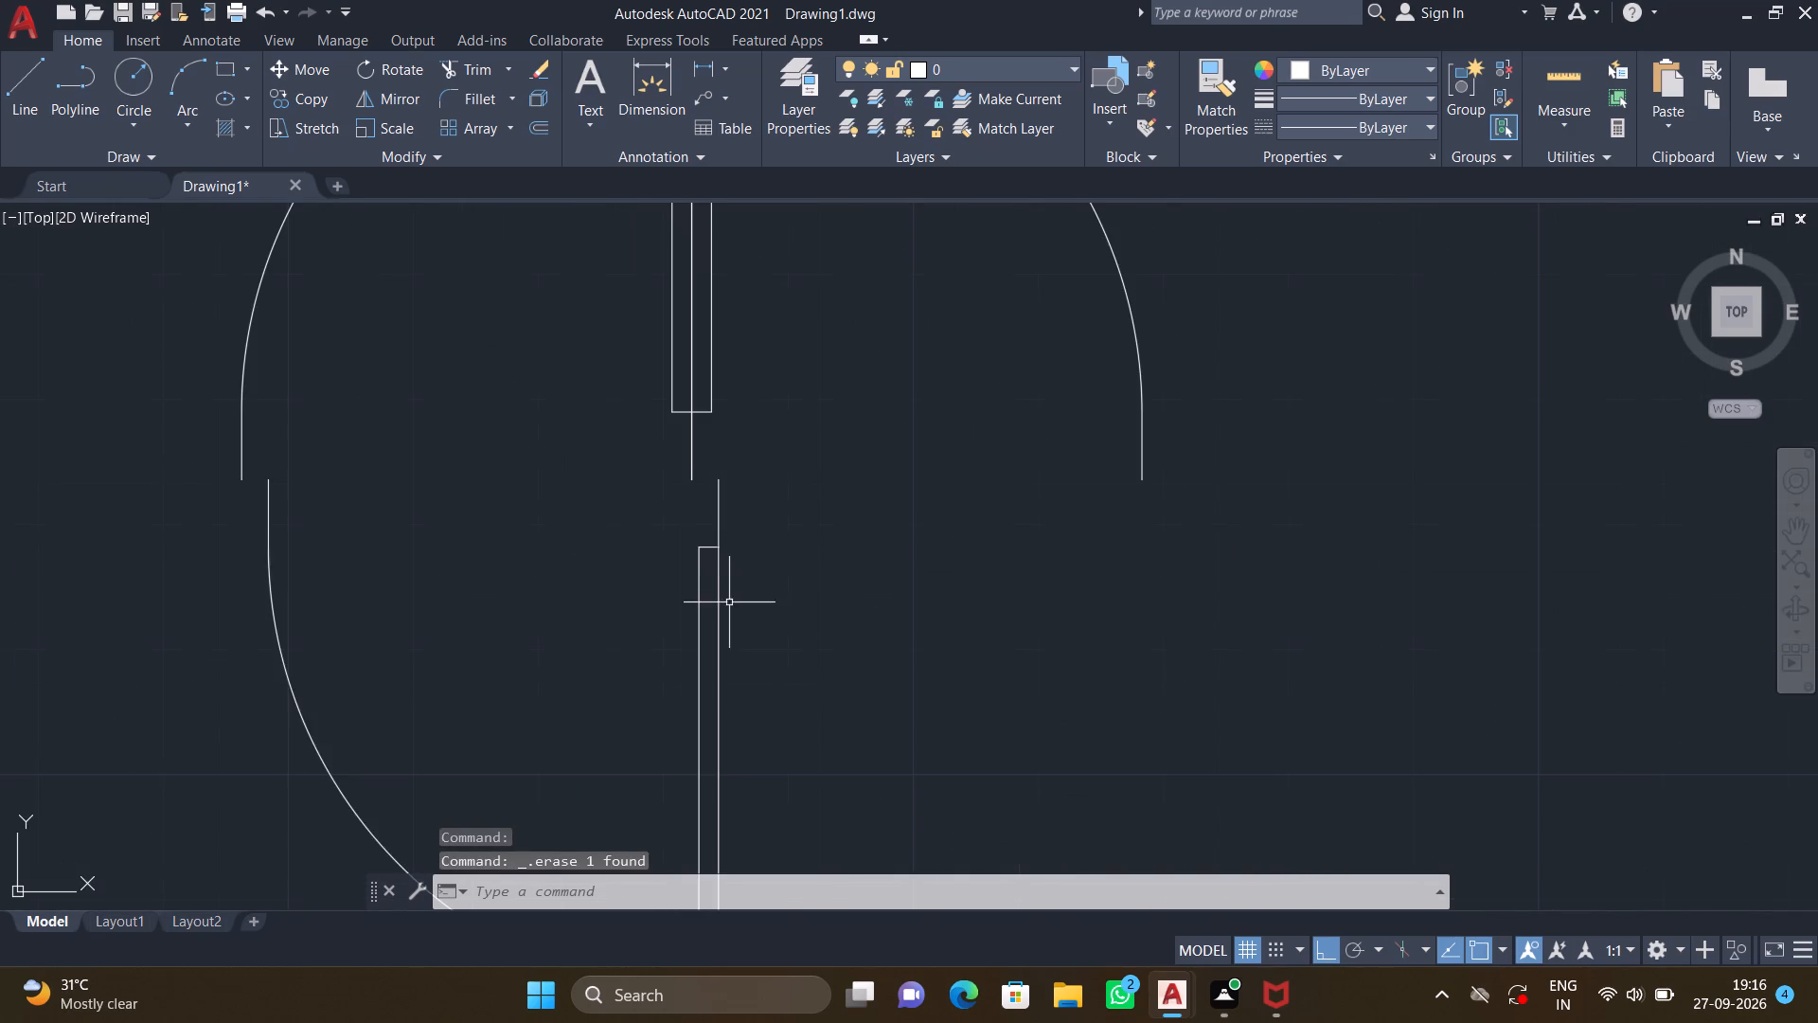
pyautogui.click(716, 588)
pyautogui.press('Delete')
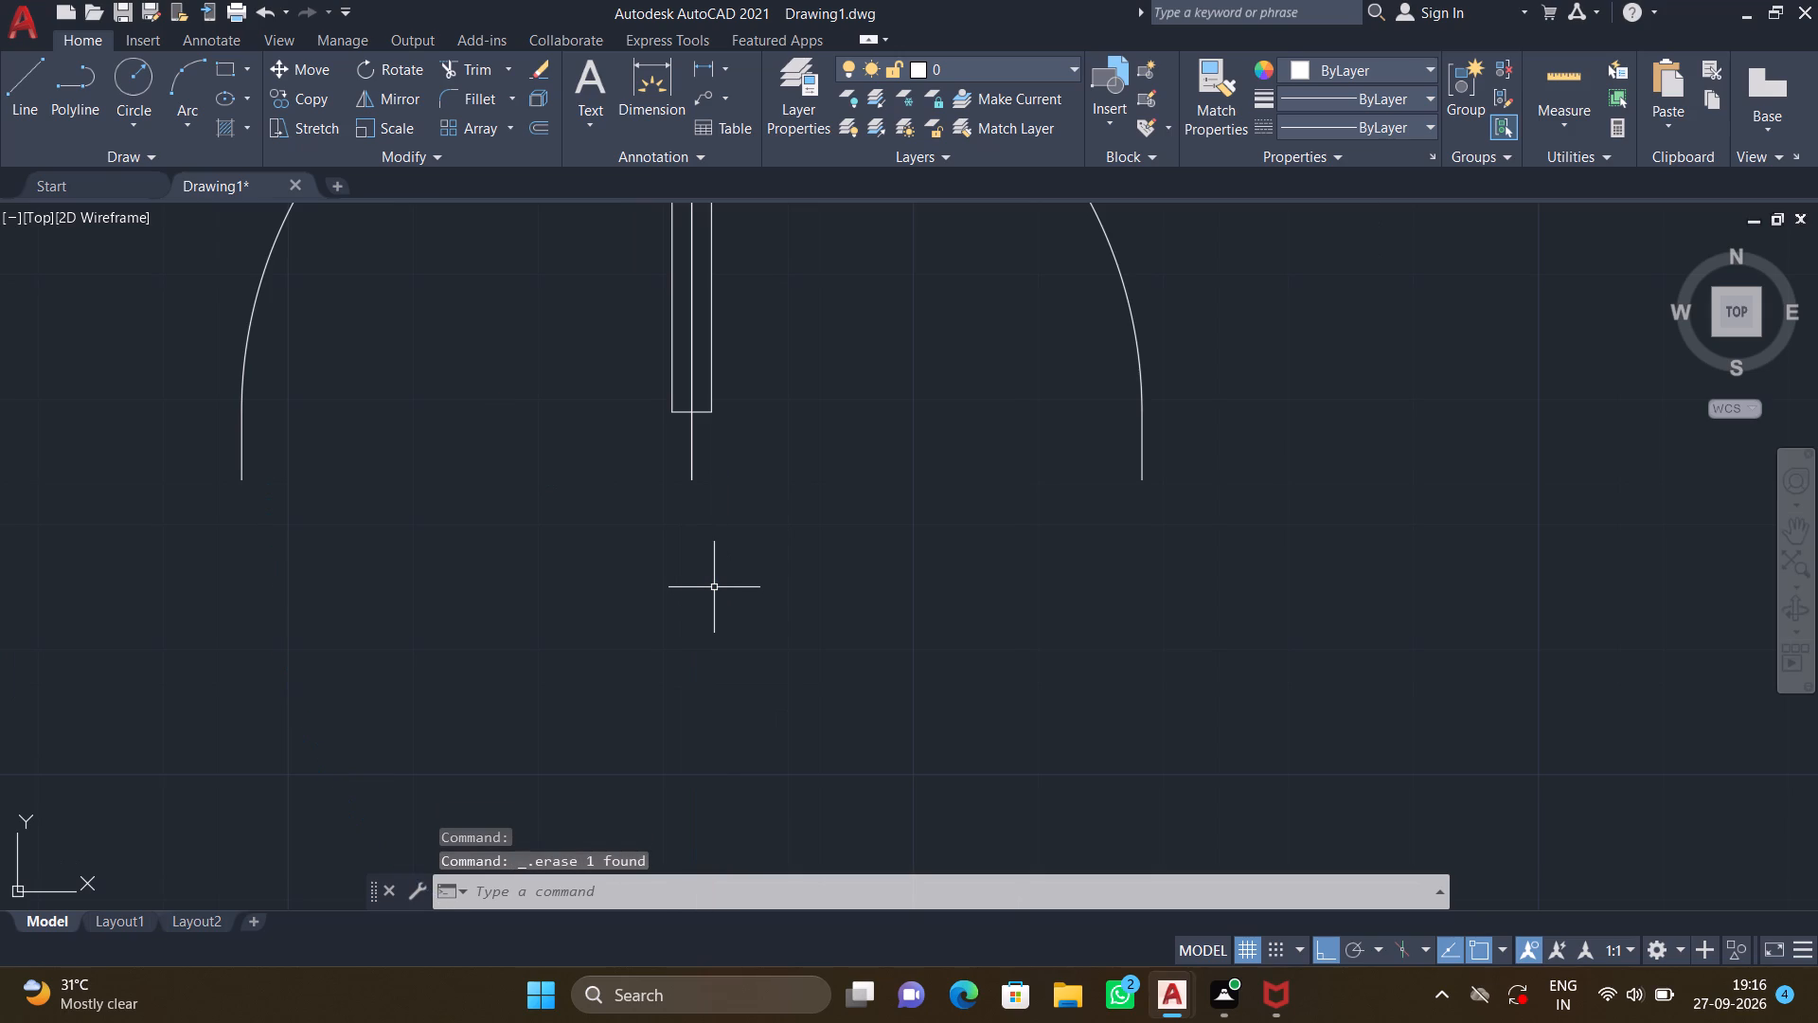
# Mirror the upper west 3' door downward across a horizontal line through its leaf's hinge end, keeping the original.
pyautogui.press('m')
pyautogui.press('i')
pyautogui.press('Return')
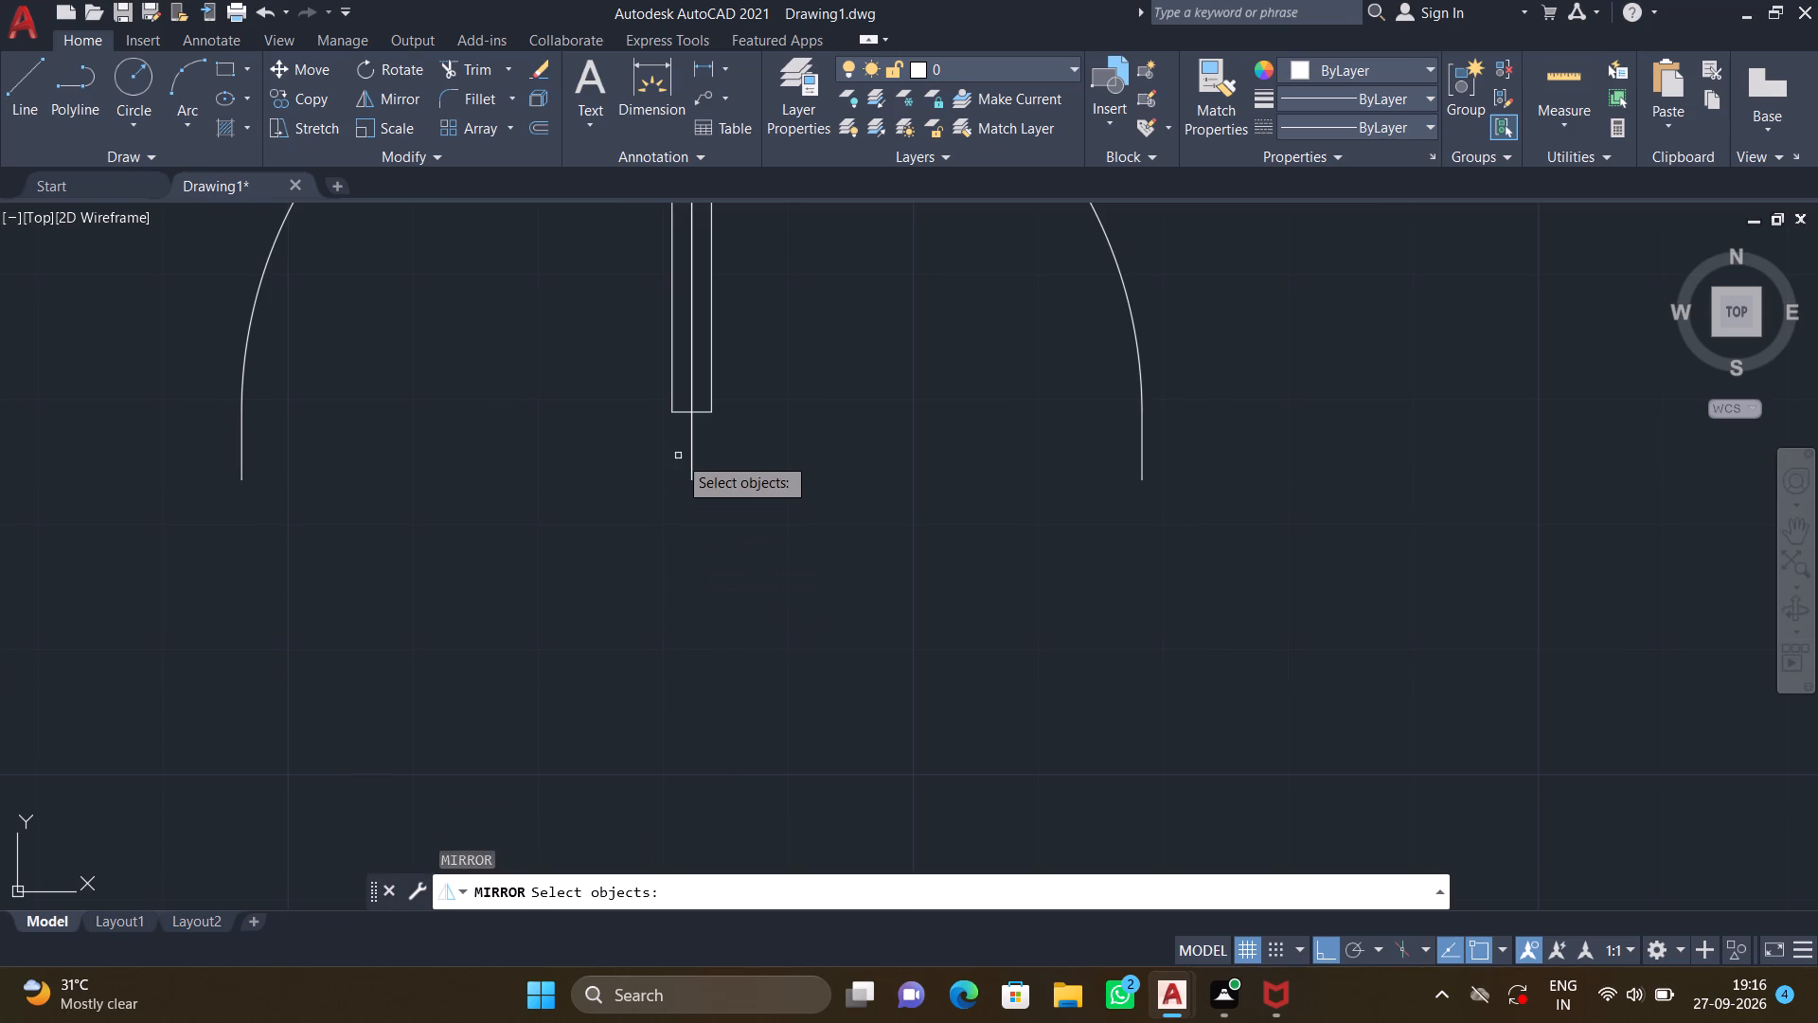
pyautogui.click(690, 447)
pyautogui.press('Return')
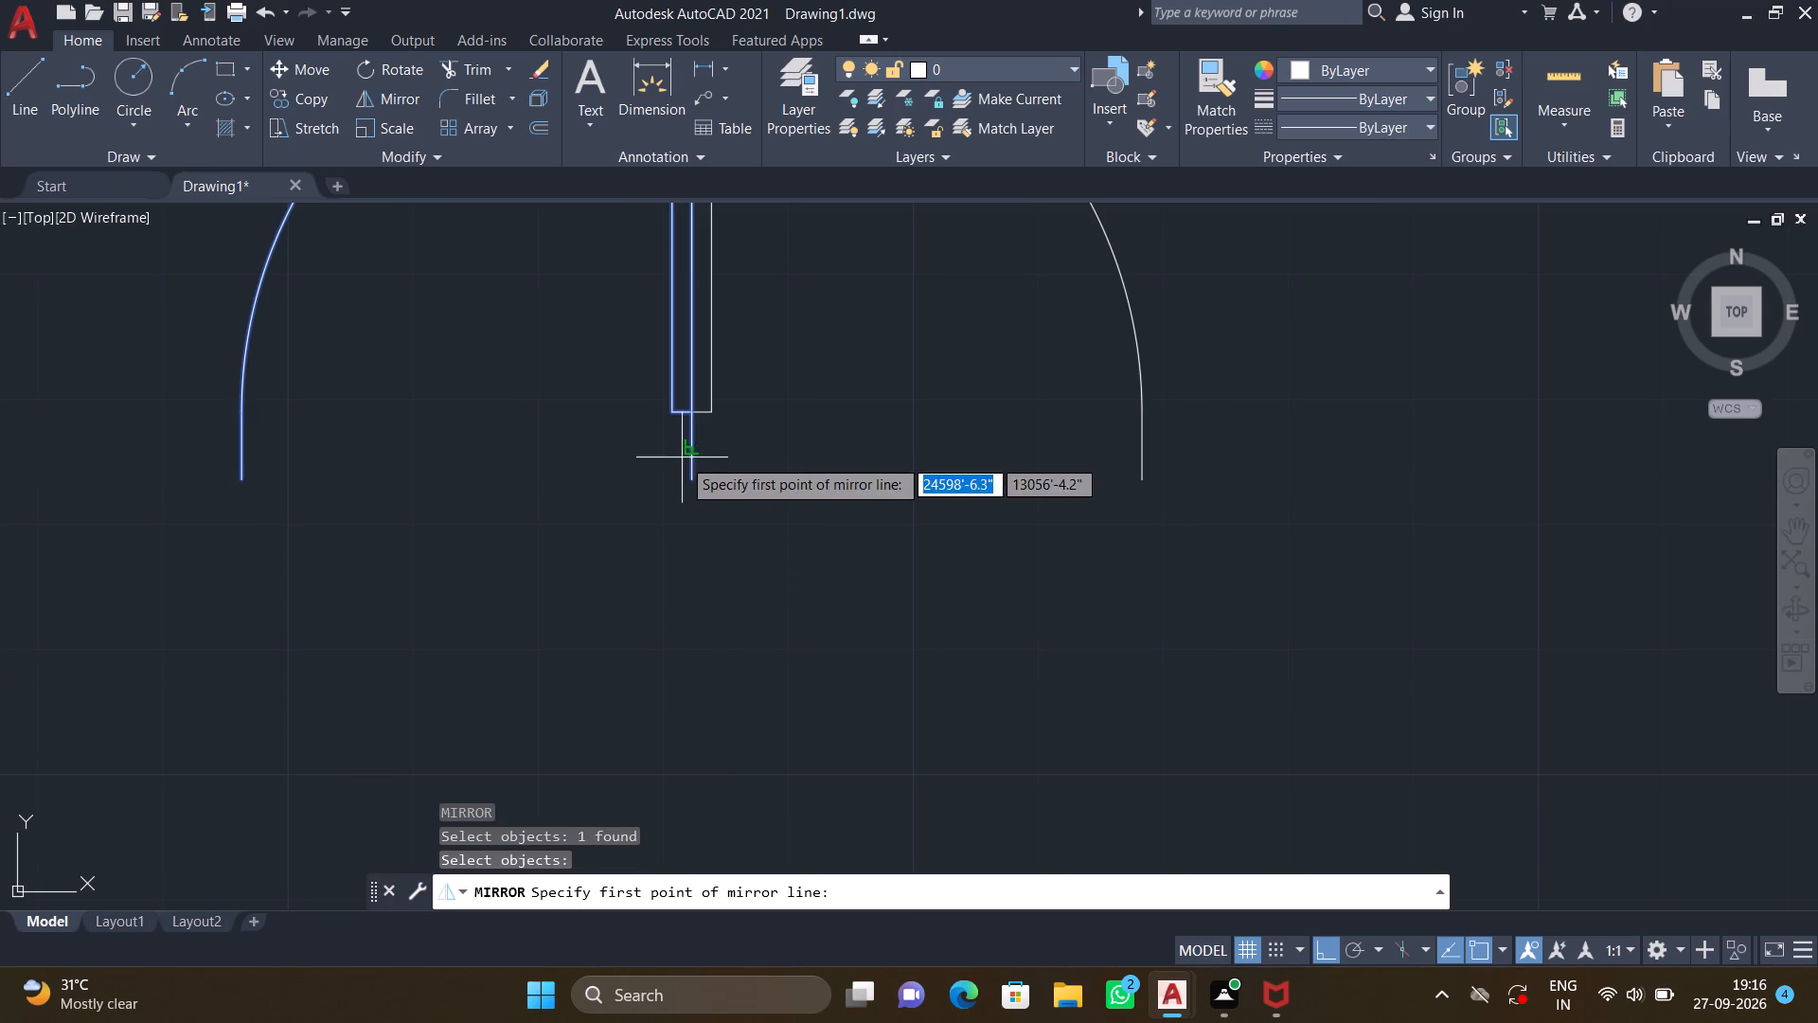
pyautogui.click(691, 417)
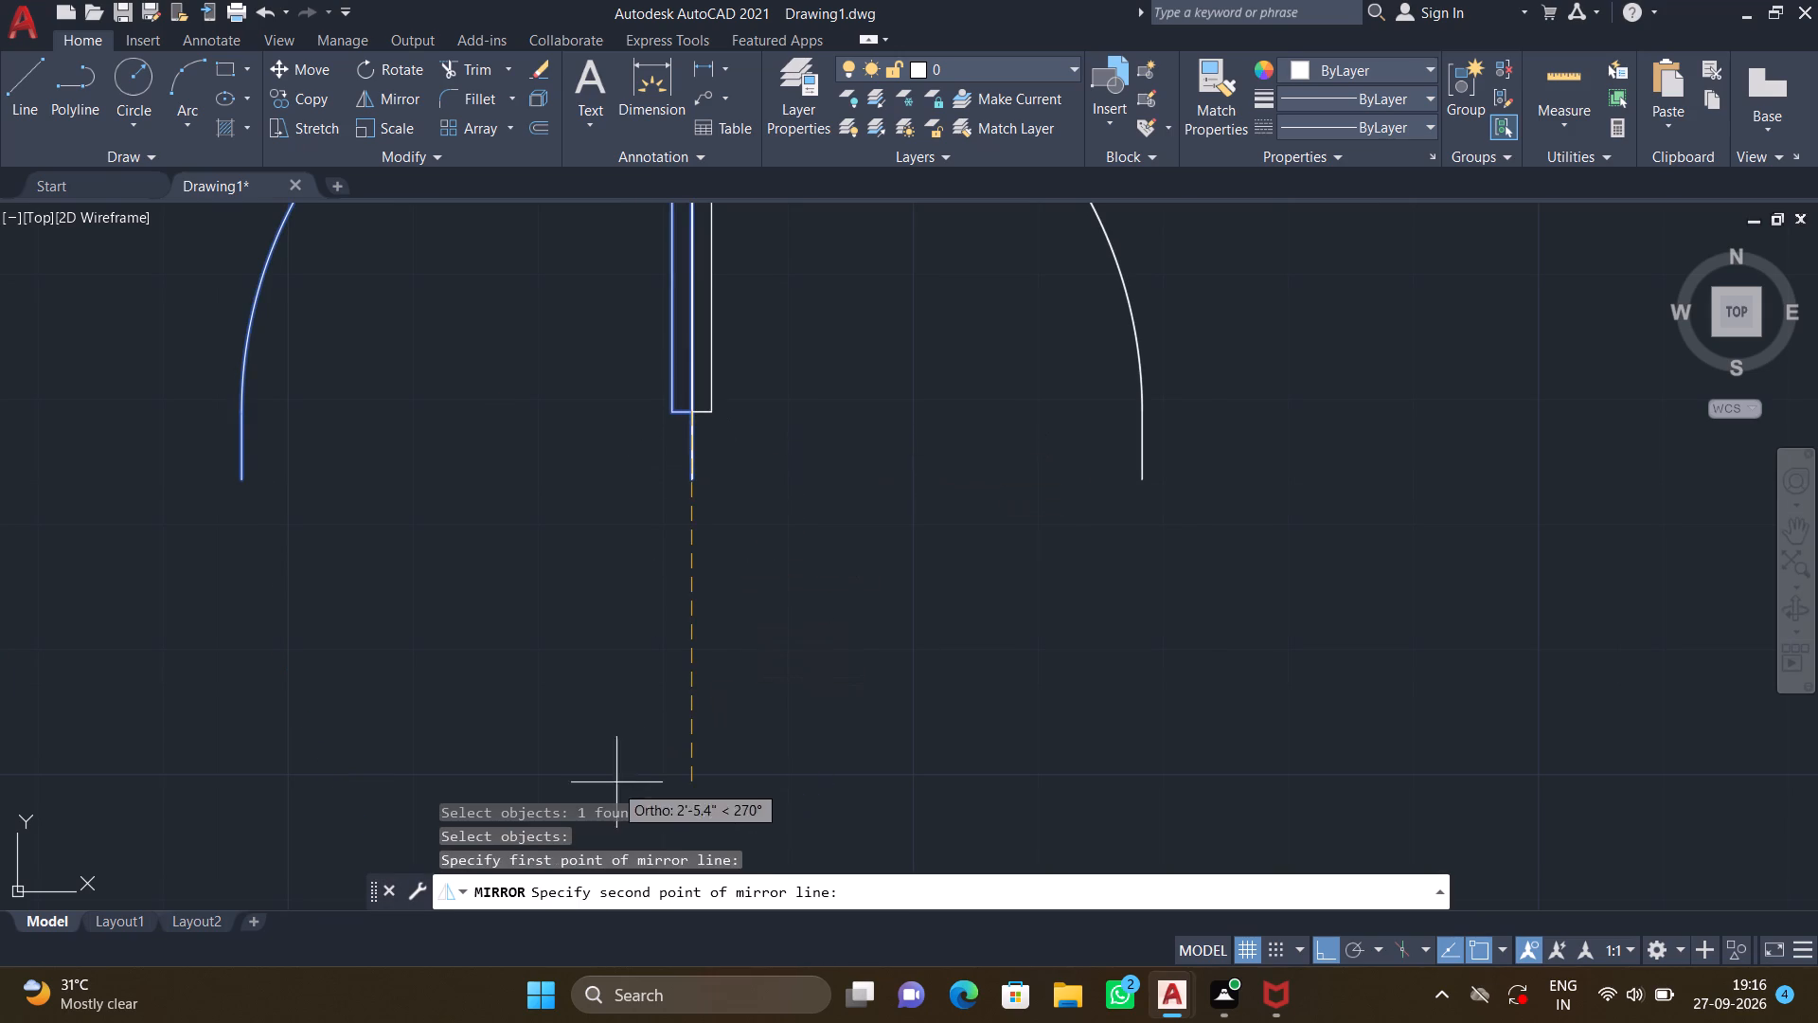
pyautogui.click(225, 656)
pyautogui.press('Return')
pyautogui.scroll(-2, 626, 633)
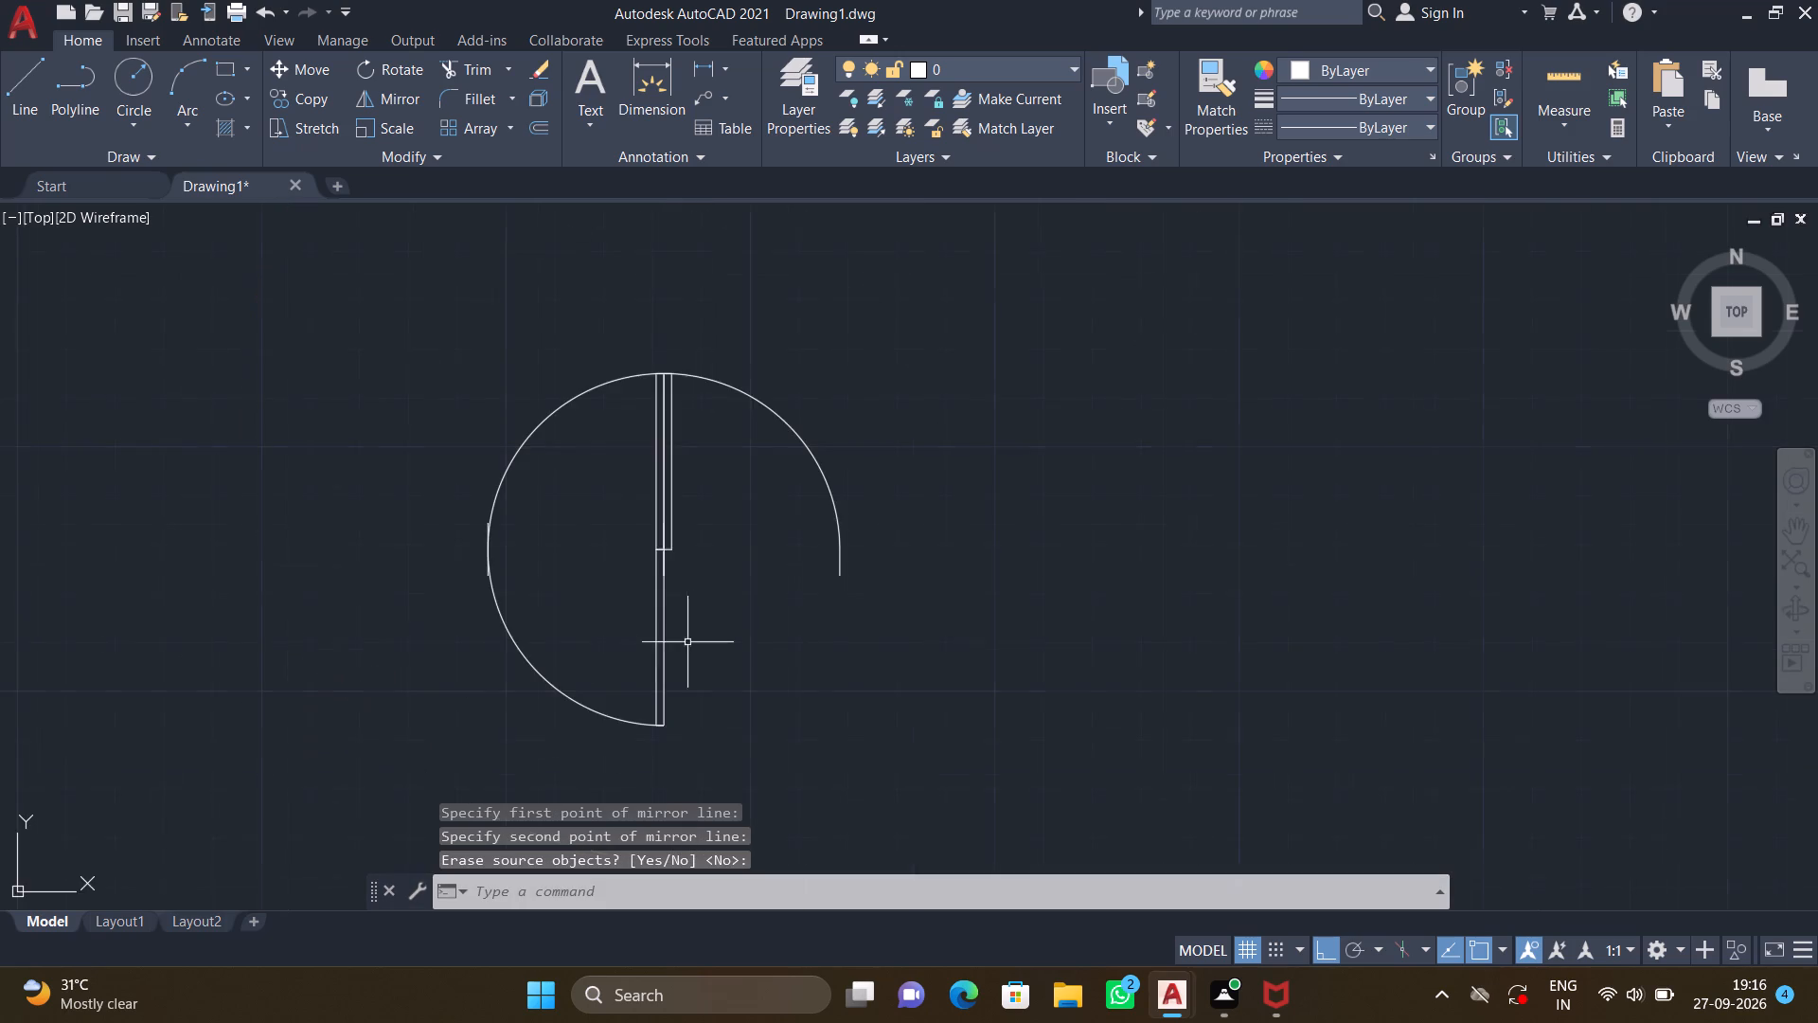
# Mirror the upper east 3' door downward across a horizontal line through its leaf's hinge end, keeping the original.
pyautogui.moveTo(698, 636); pyautogui.dragTo(681, 567, button='middle')
pyautogui.scroll(2, 680, 571)
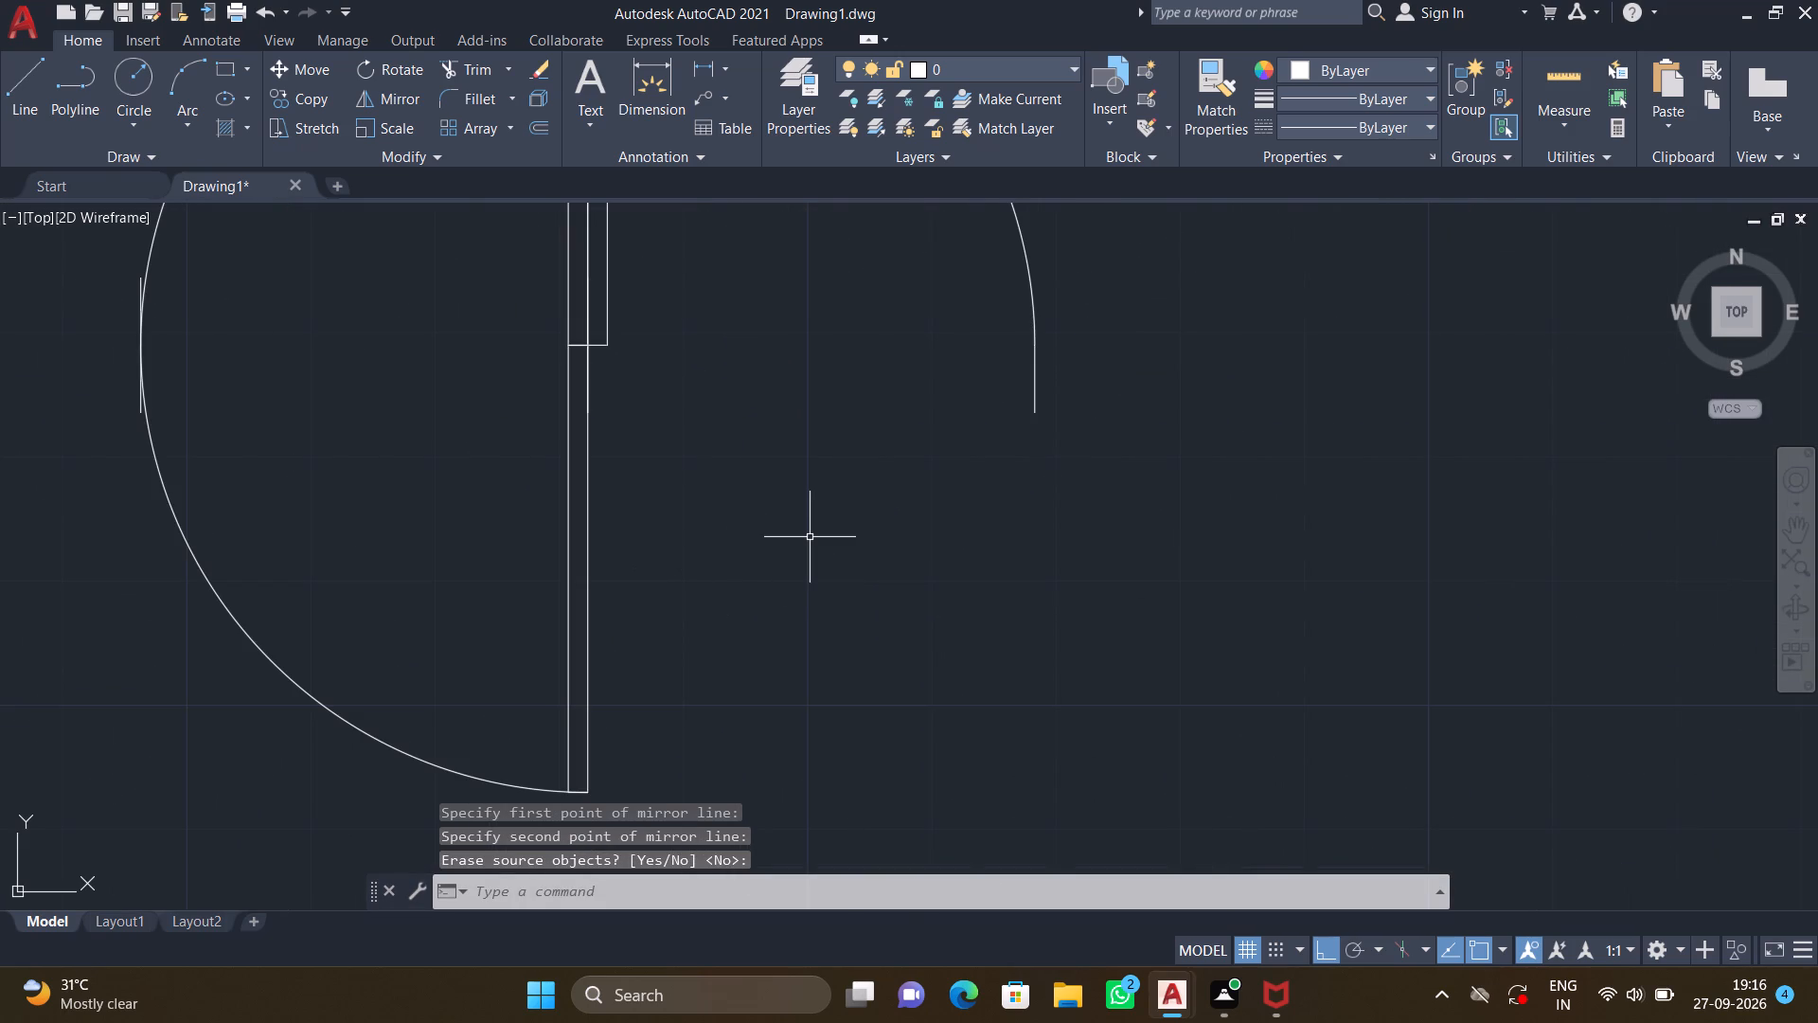
pyautogui.press('m')
pyautogui.press('i')
pyautogui.press('Return')
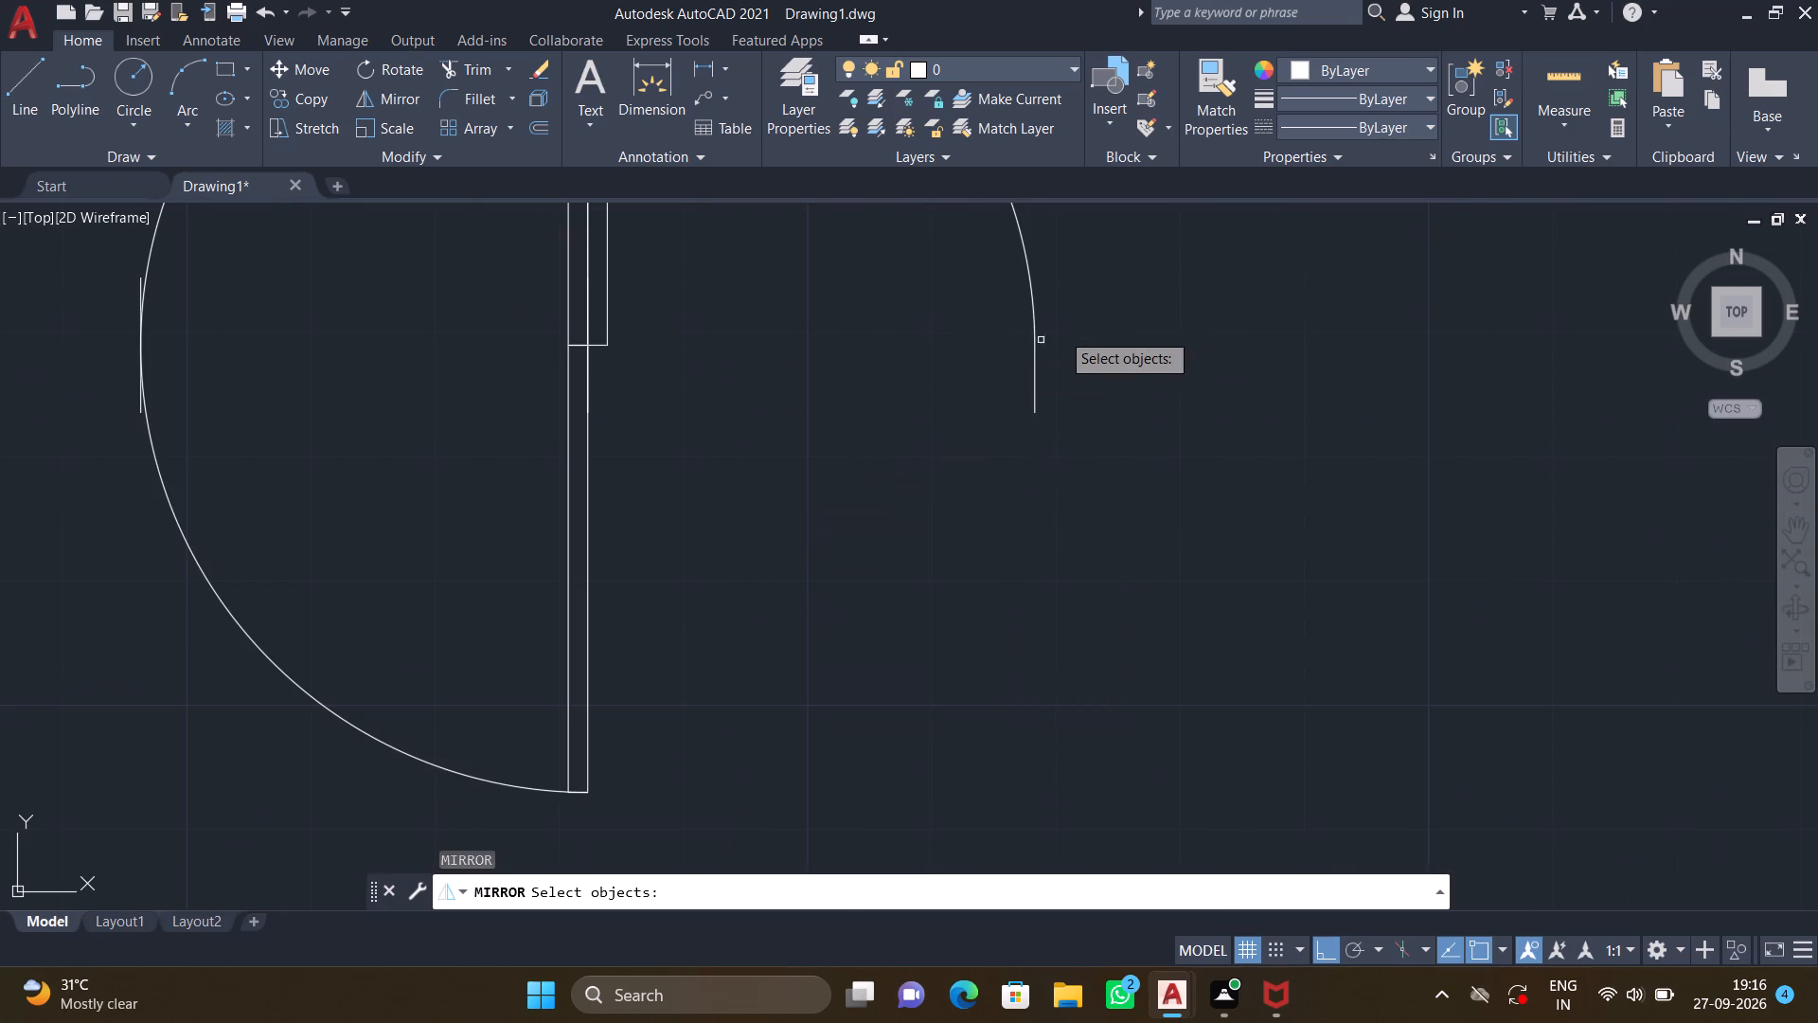
pyautogui.click(1032, 340)
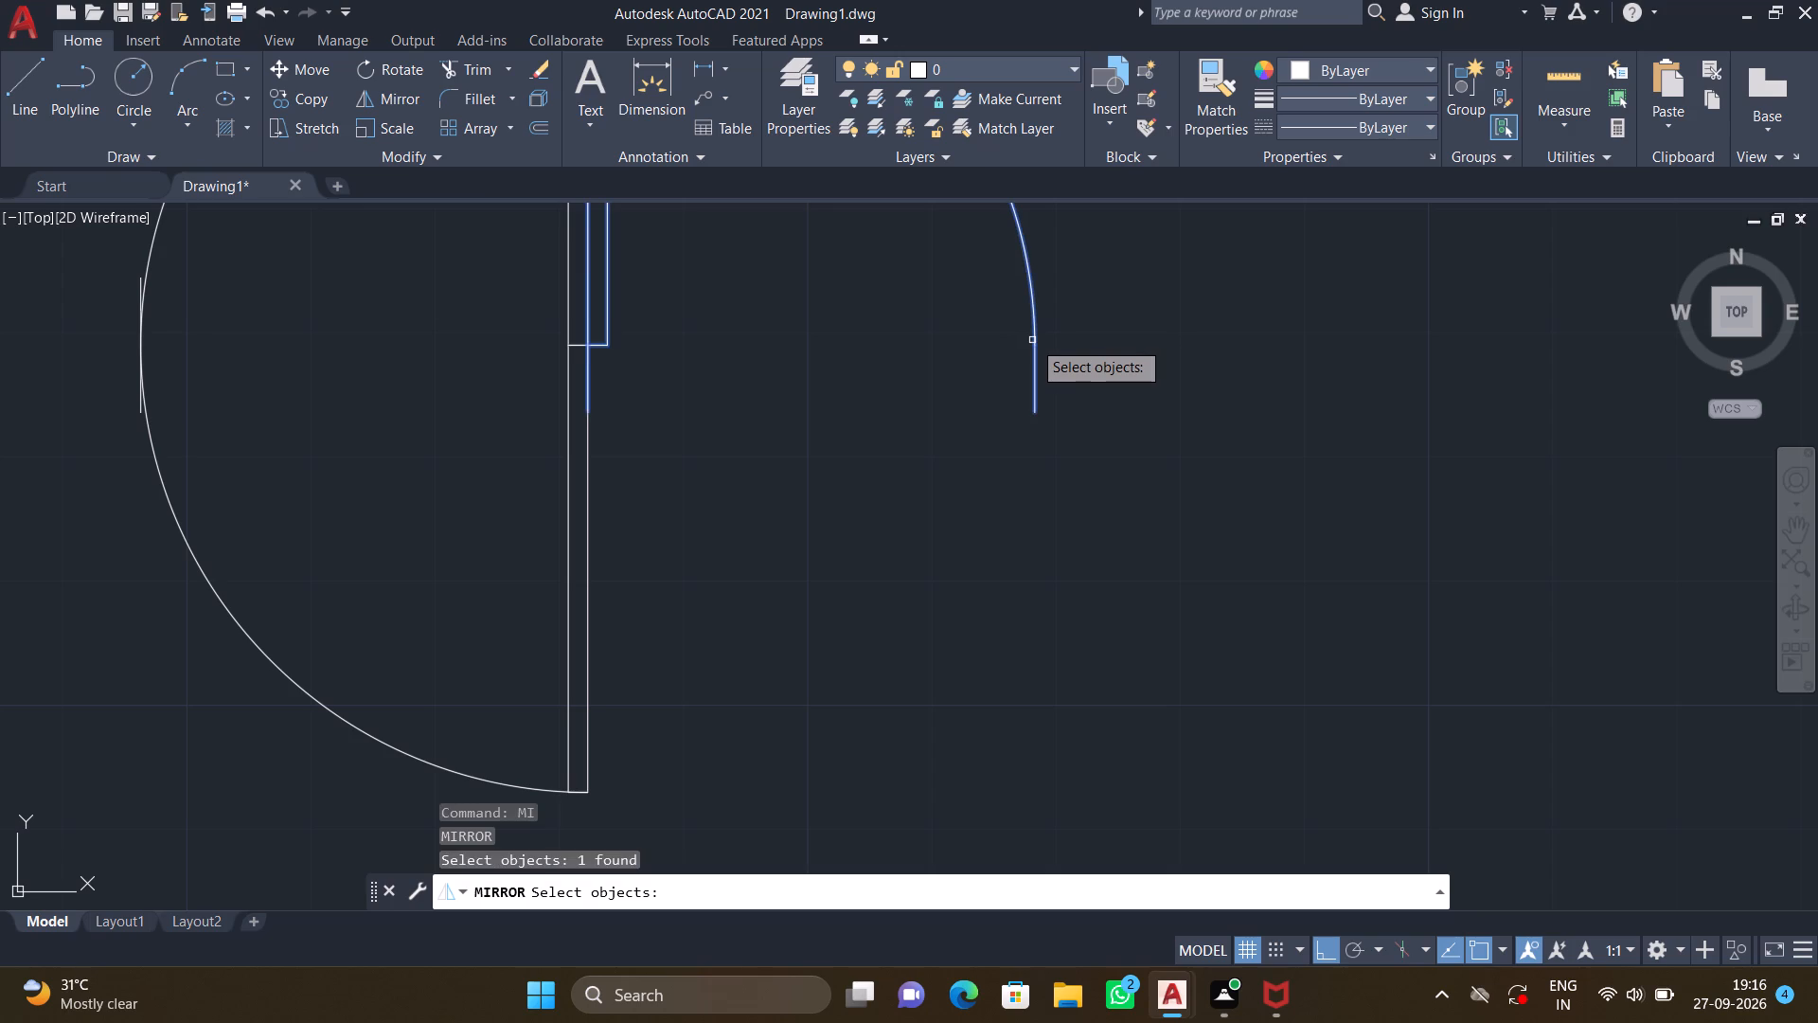
pyautogui.press('Return')
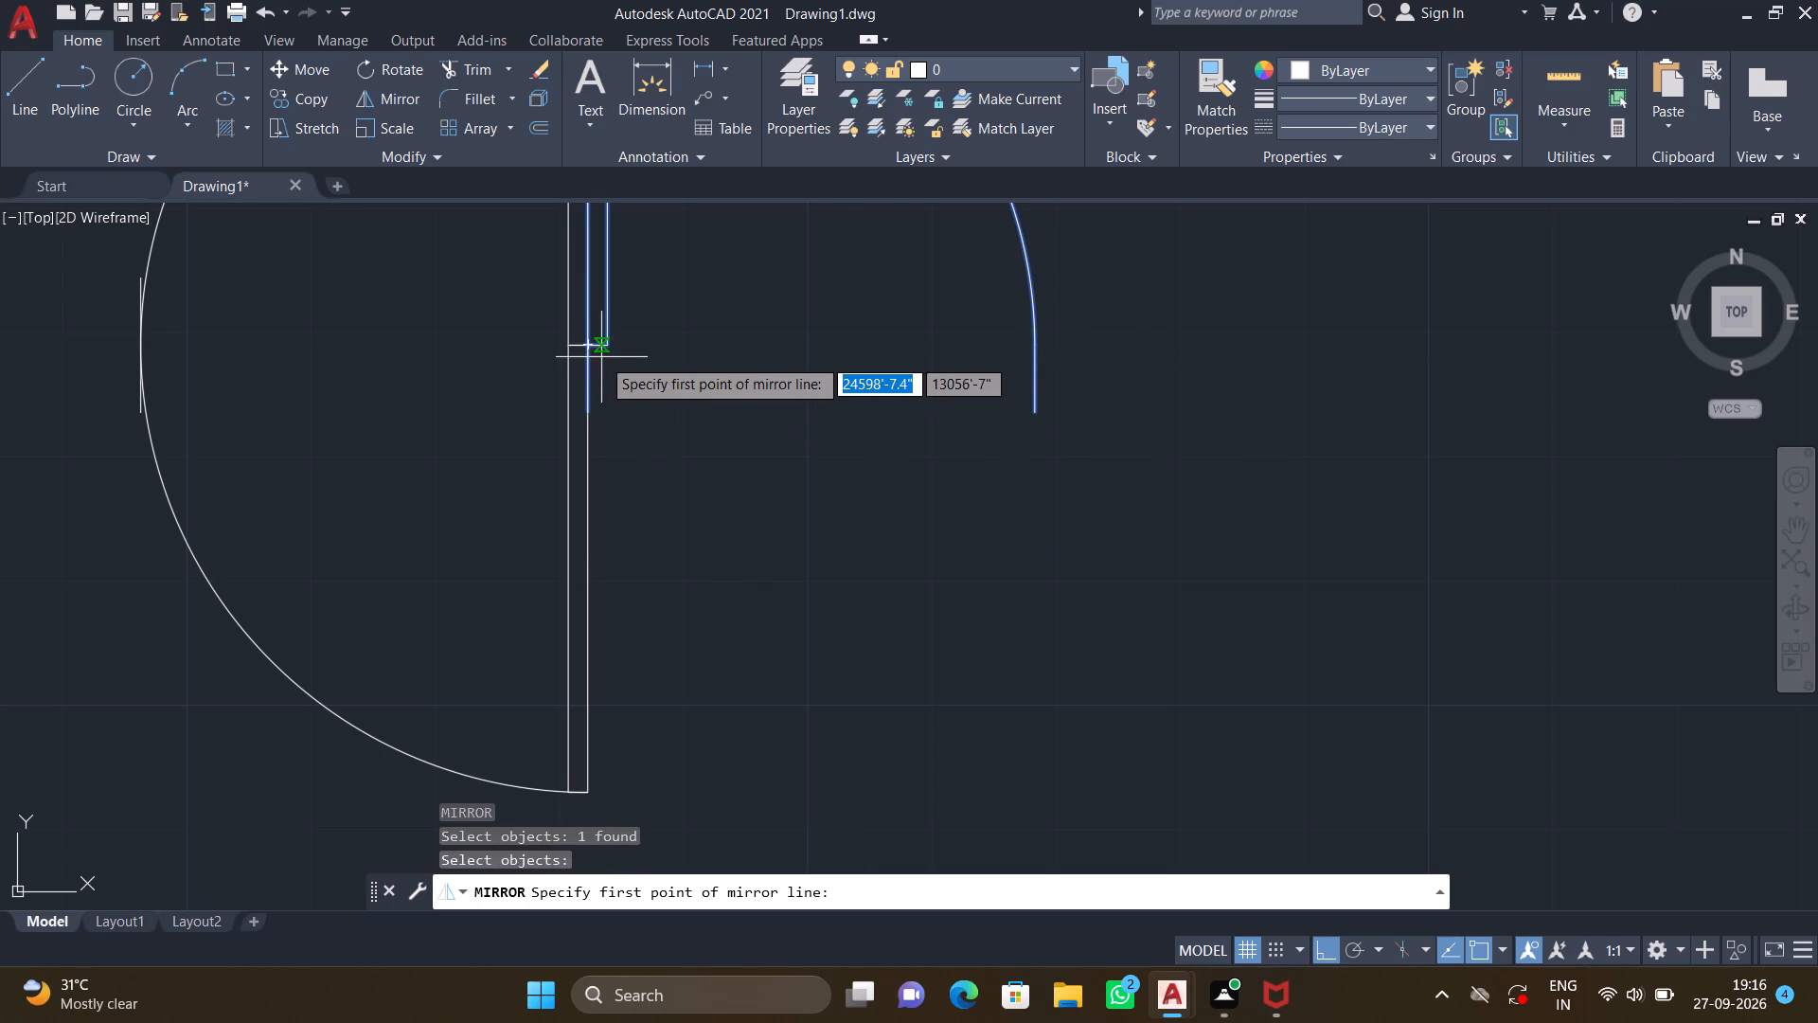
pyautogui.click(590, 344)
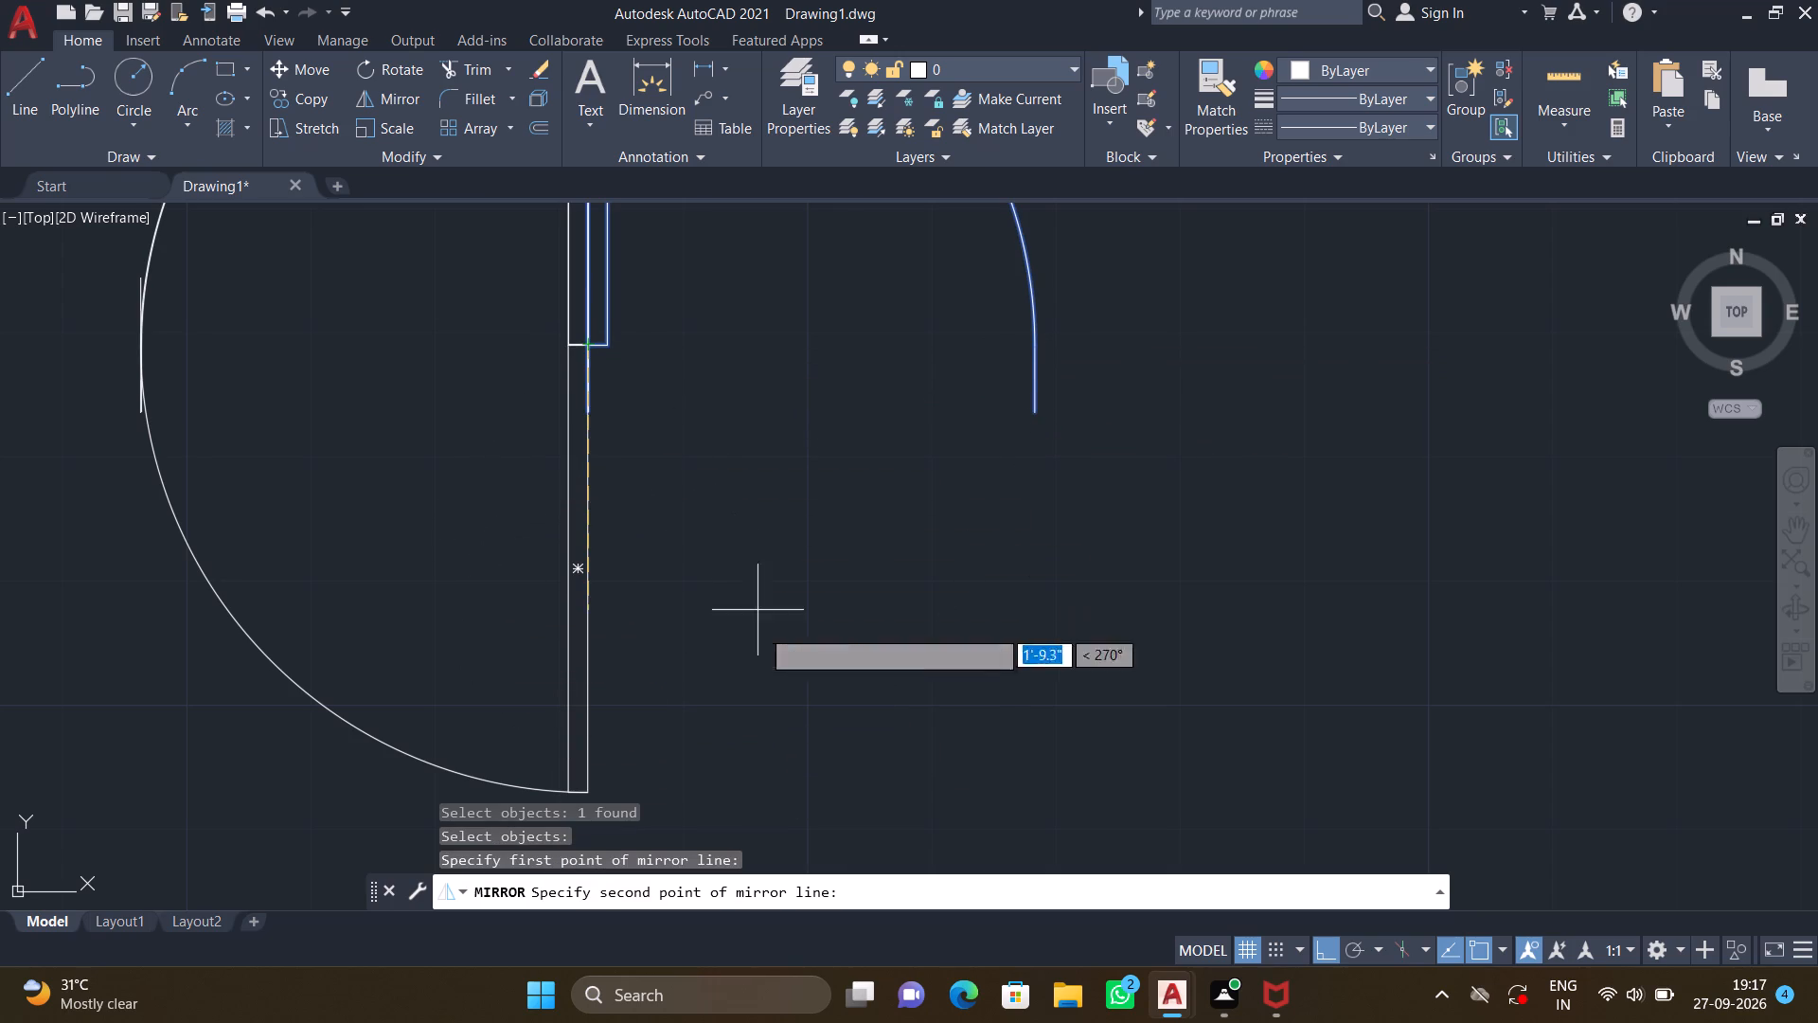
pyautogui.moveTo(746, 735); pyautogui.dragTo(717, 613, button='middle')
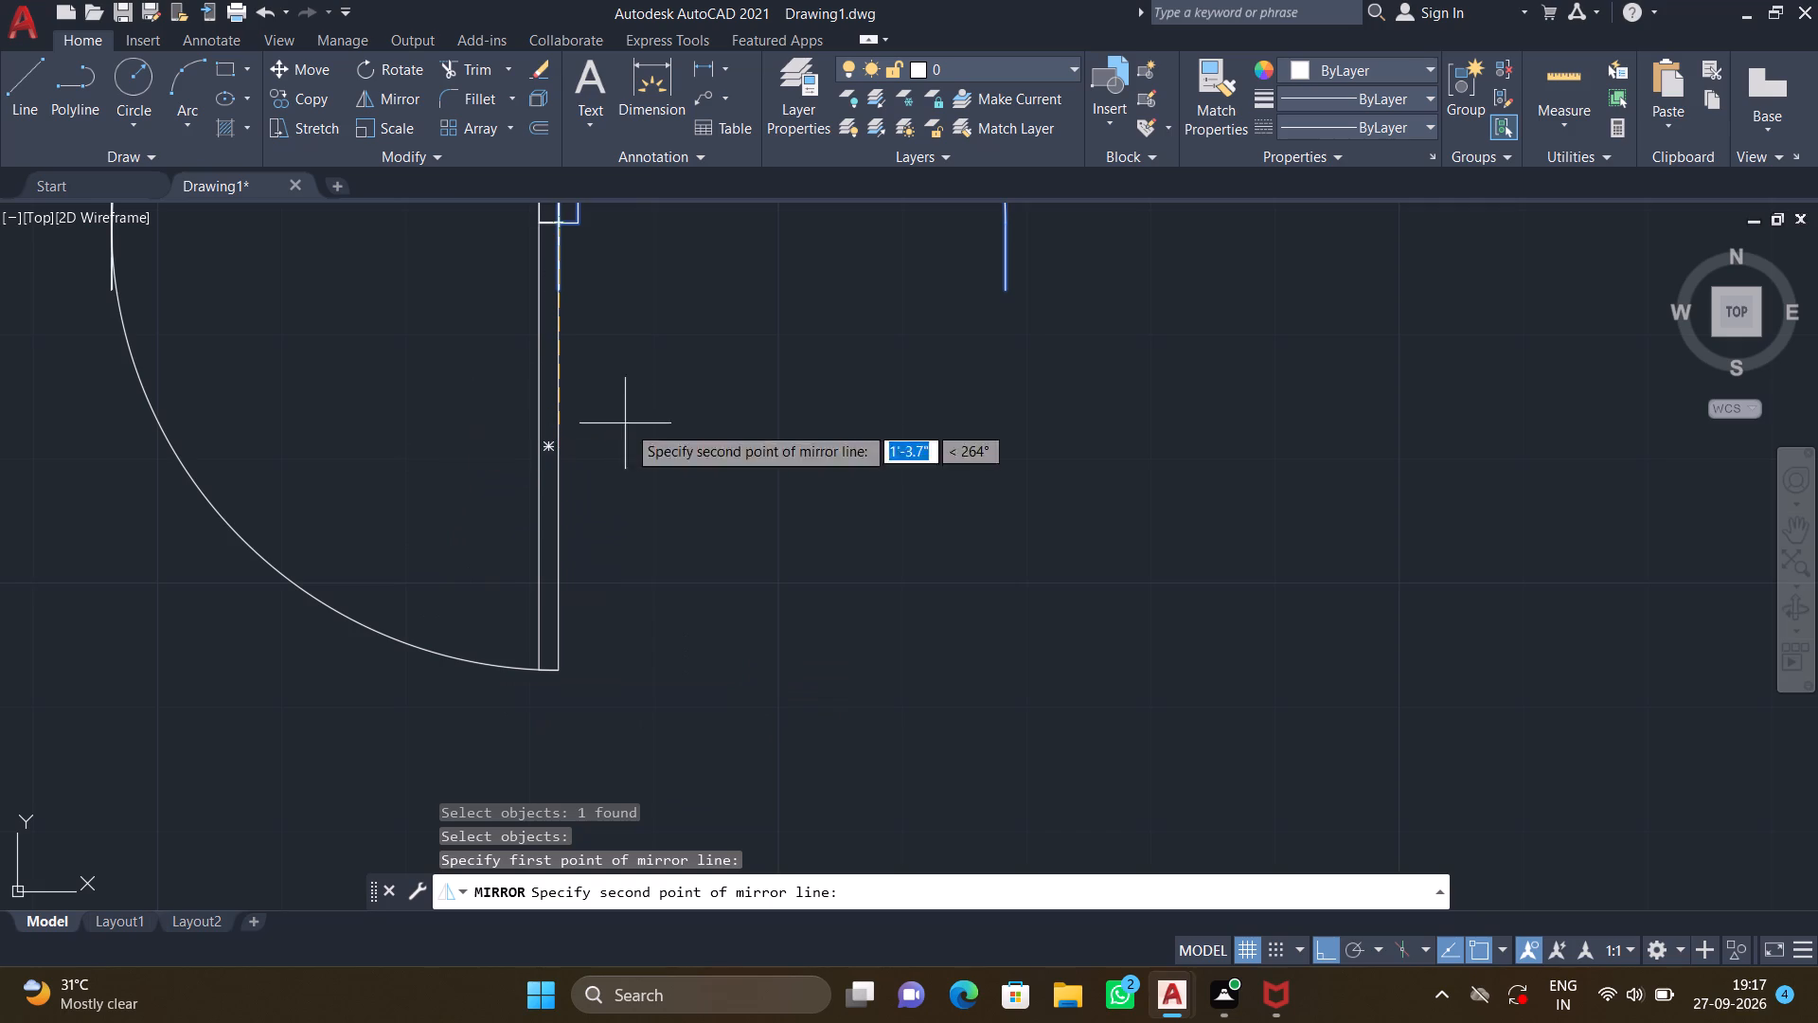
pyautogui.press('Return')
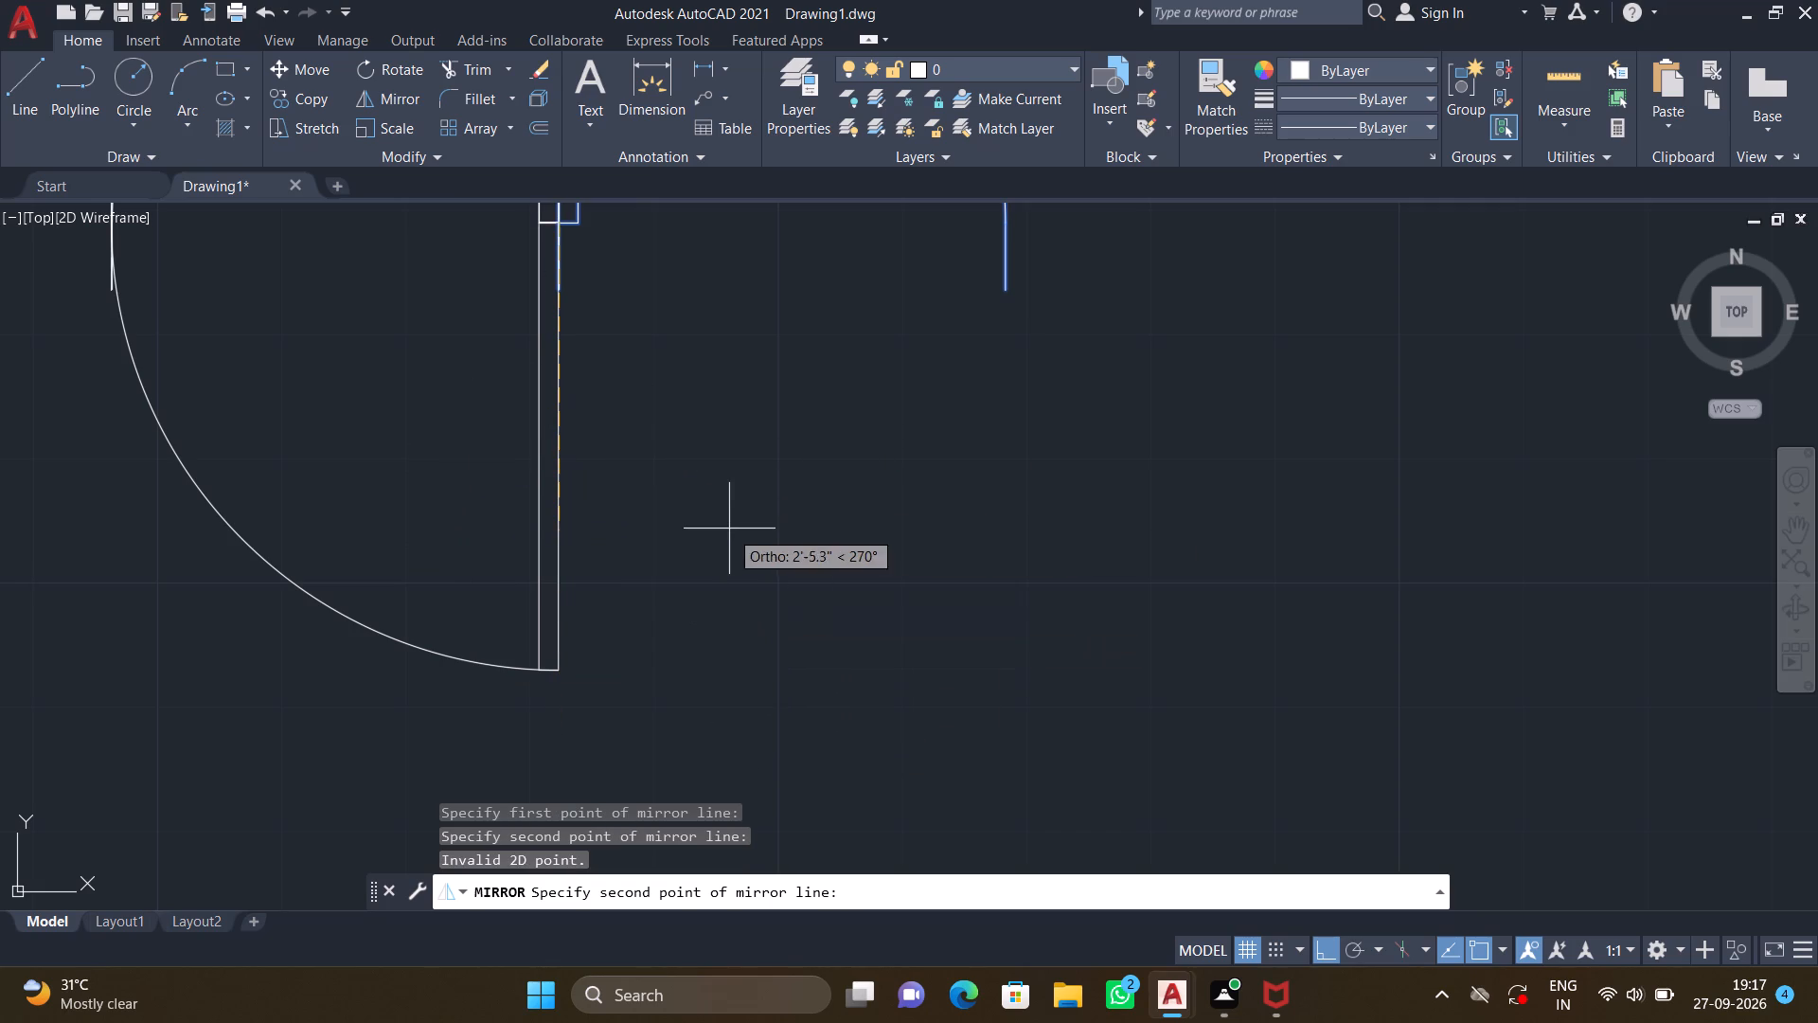
pyautogui.moveTo(733, 566); pyautogui.dragTo(718, 733, button='middle')
pyautogui.scroll(-1, 776, 768)
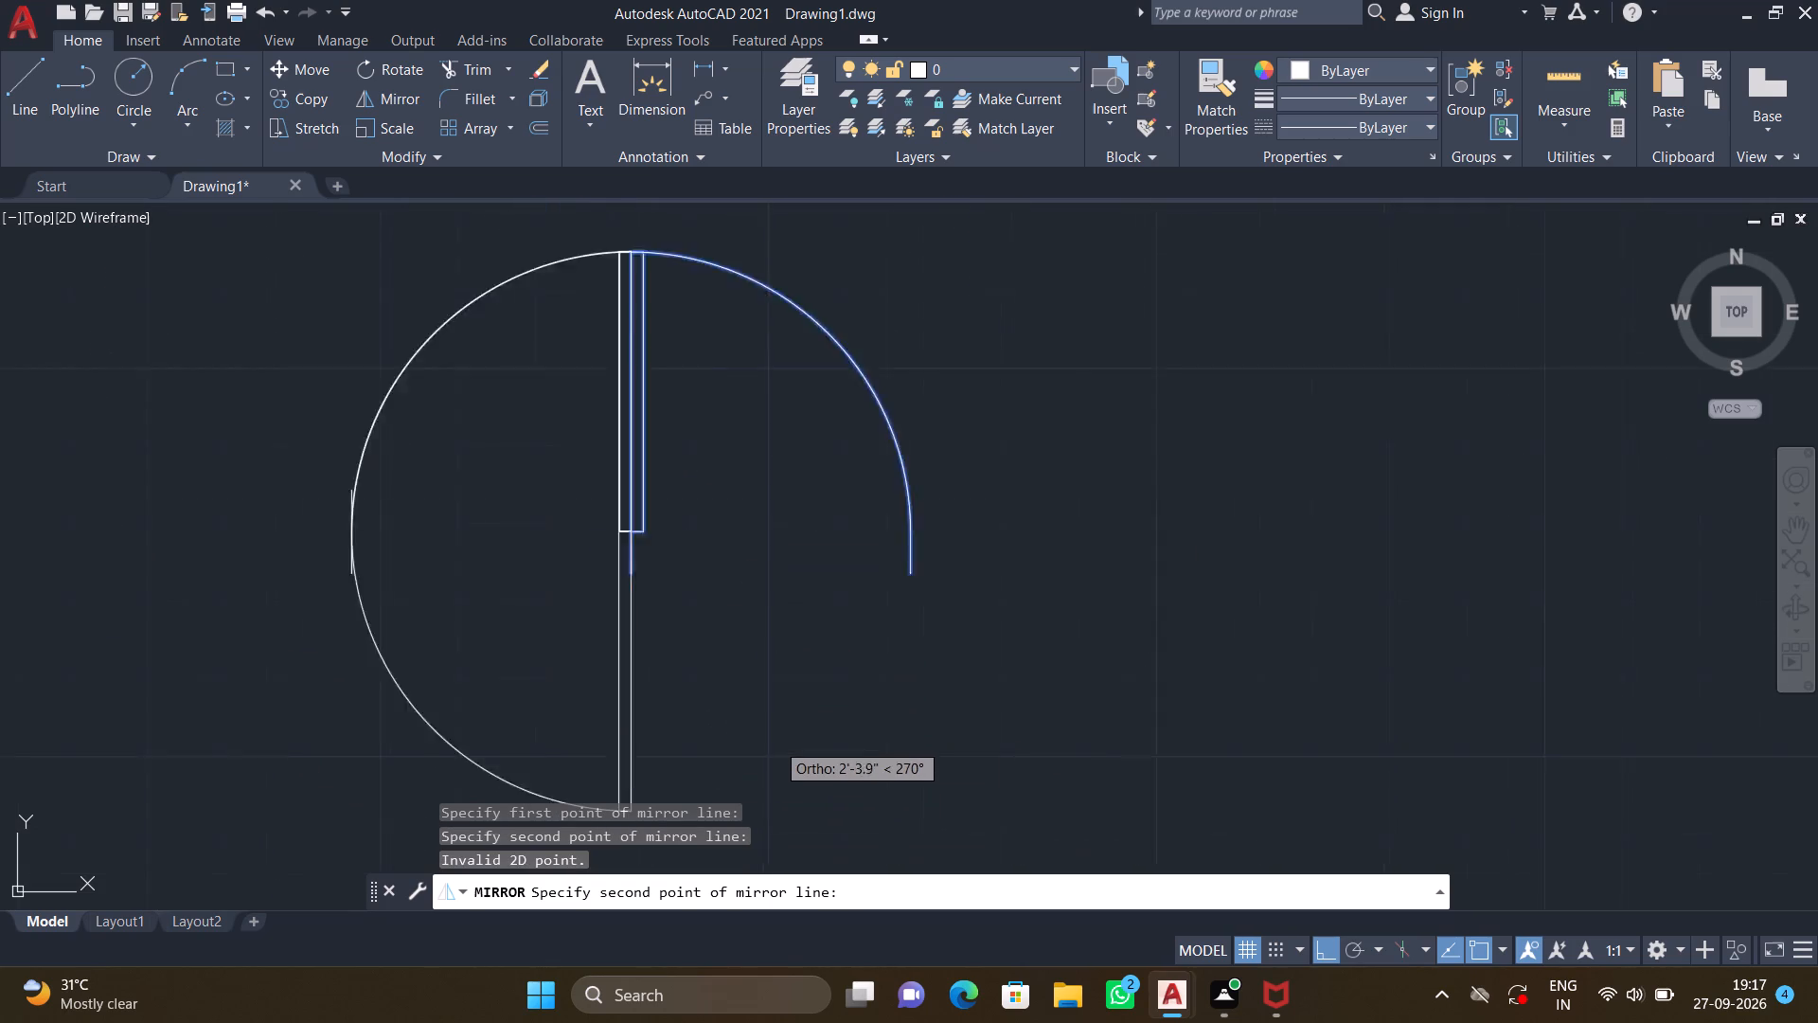
pyautogui.scroll(-2, 781, 781)
pyautogui.moveTo(772, 780); pyautogui.dragTo(701, 564, button='middle')
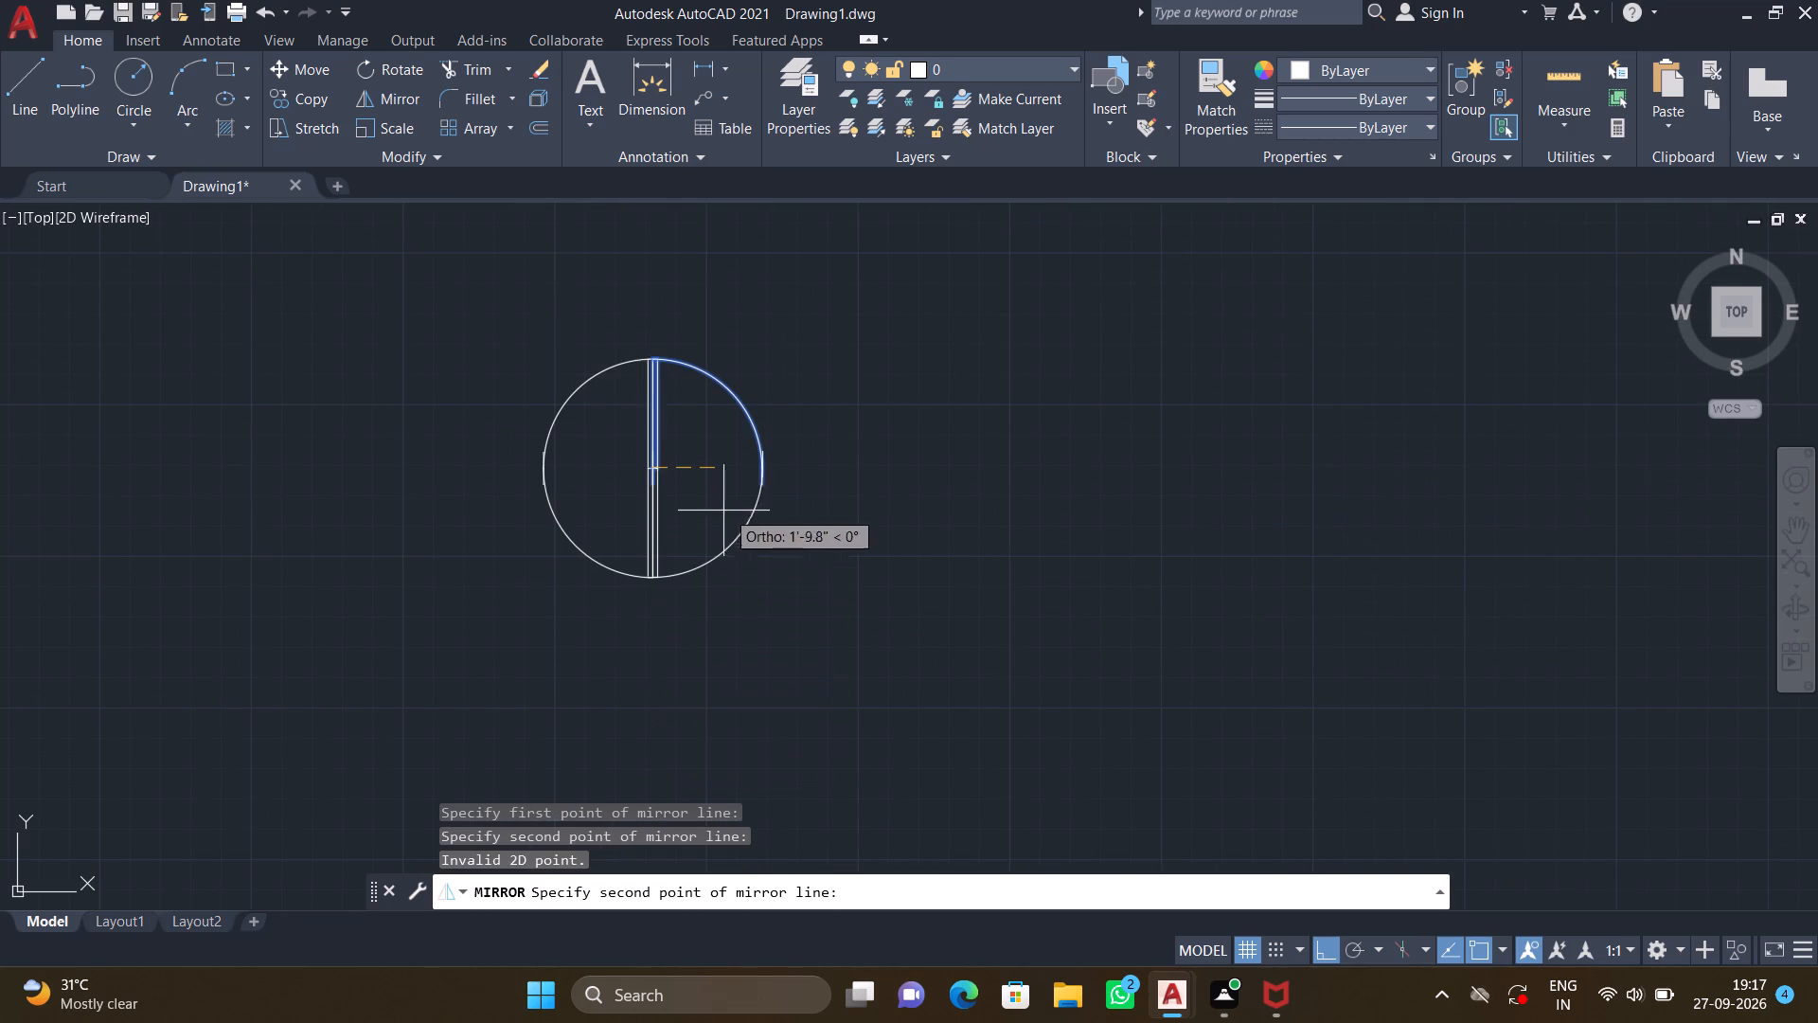
pyautogui.click(795, 542)
pyautogui.press('Return')
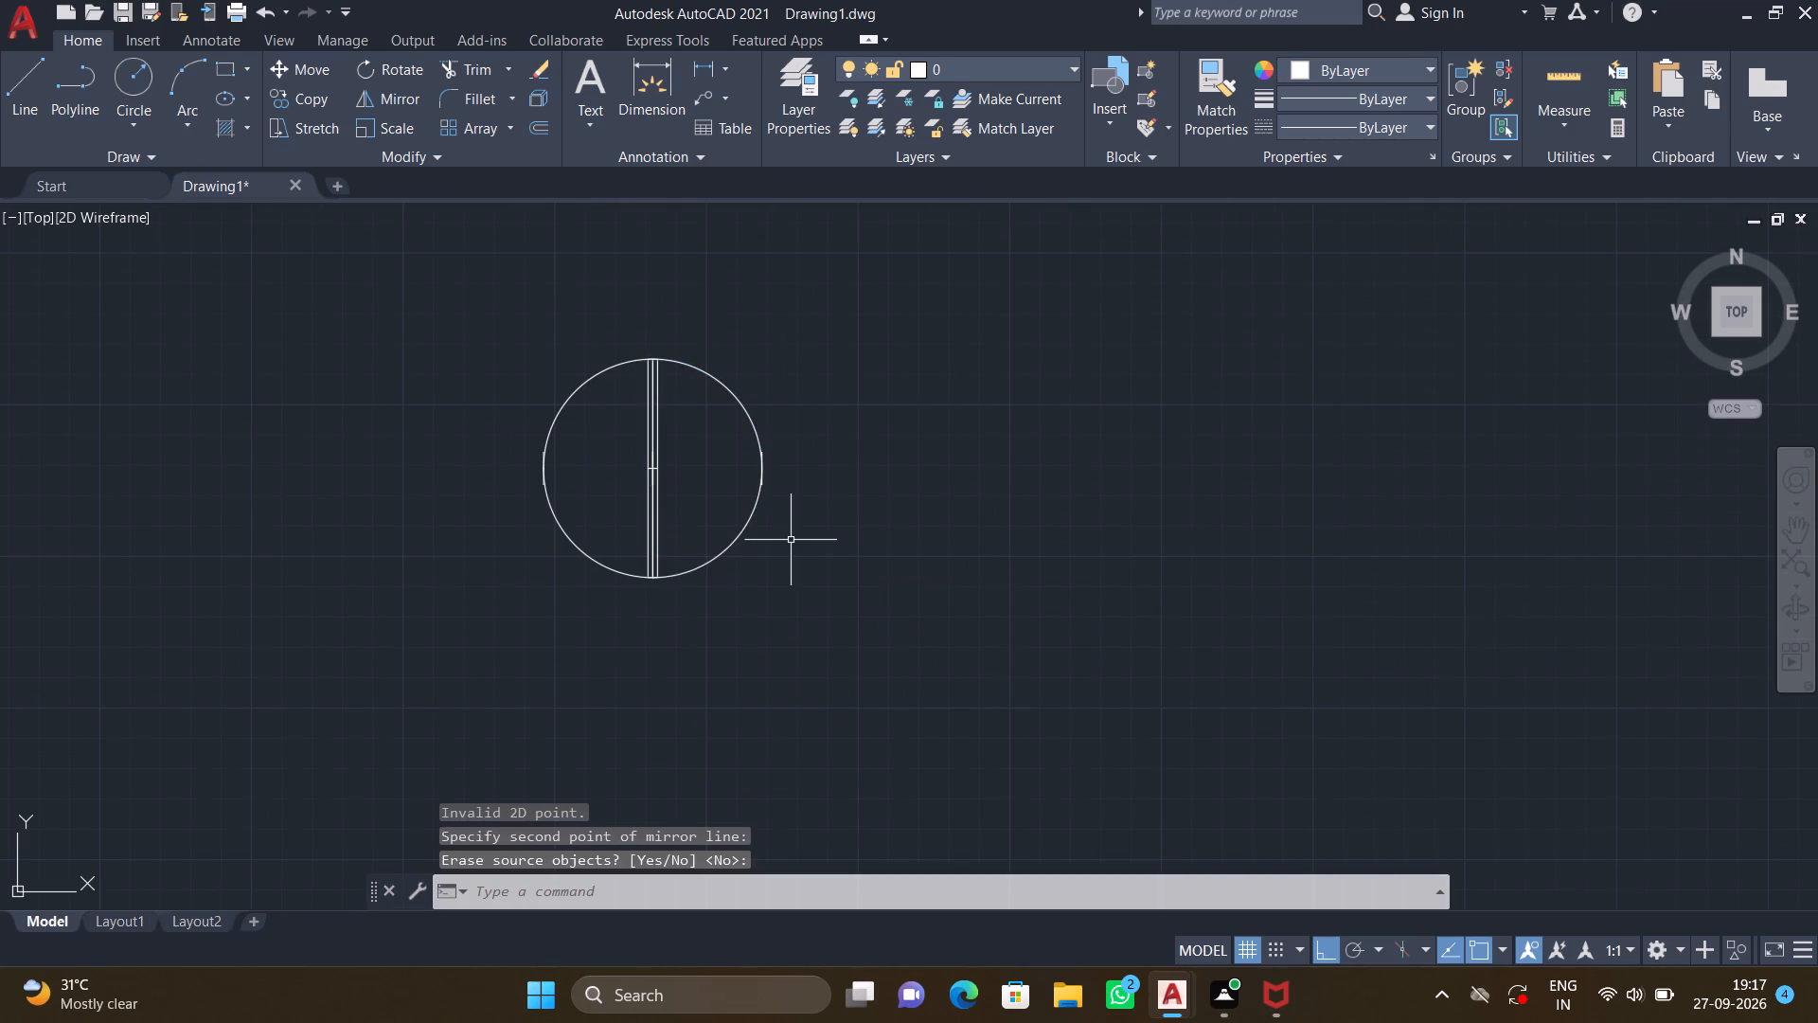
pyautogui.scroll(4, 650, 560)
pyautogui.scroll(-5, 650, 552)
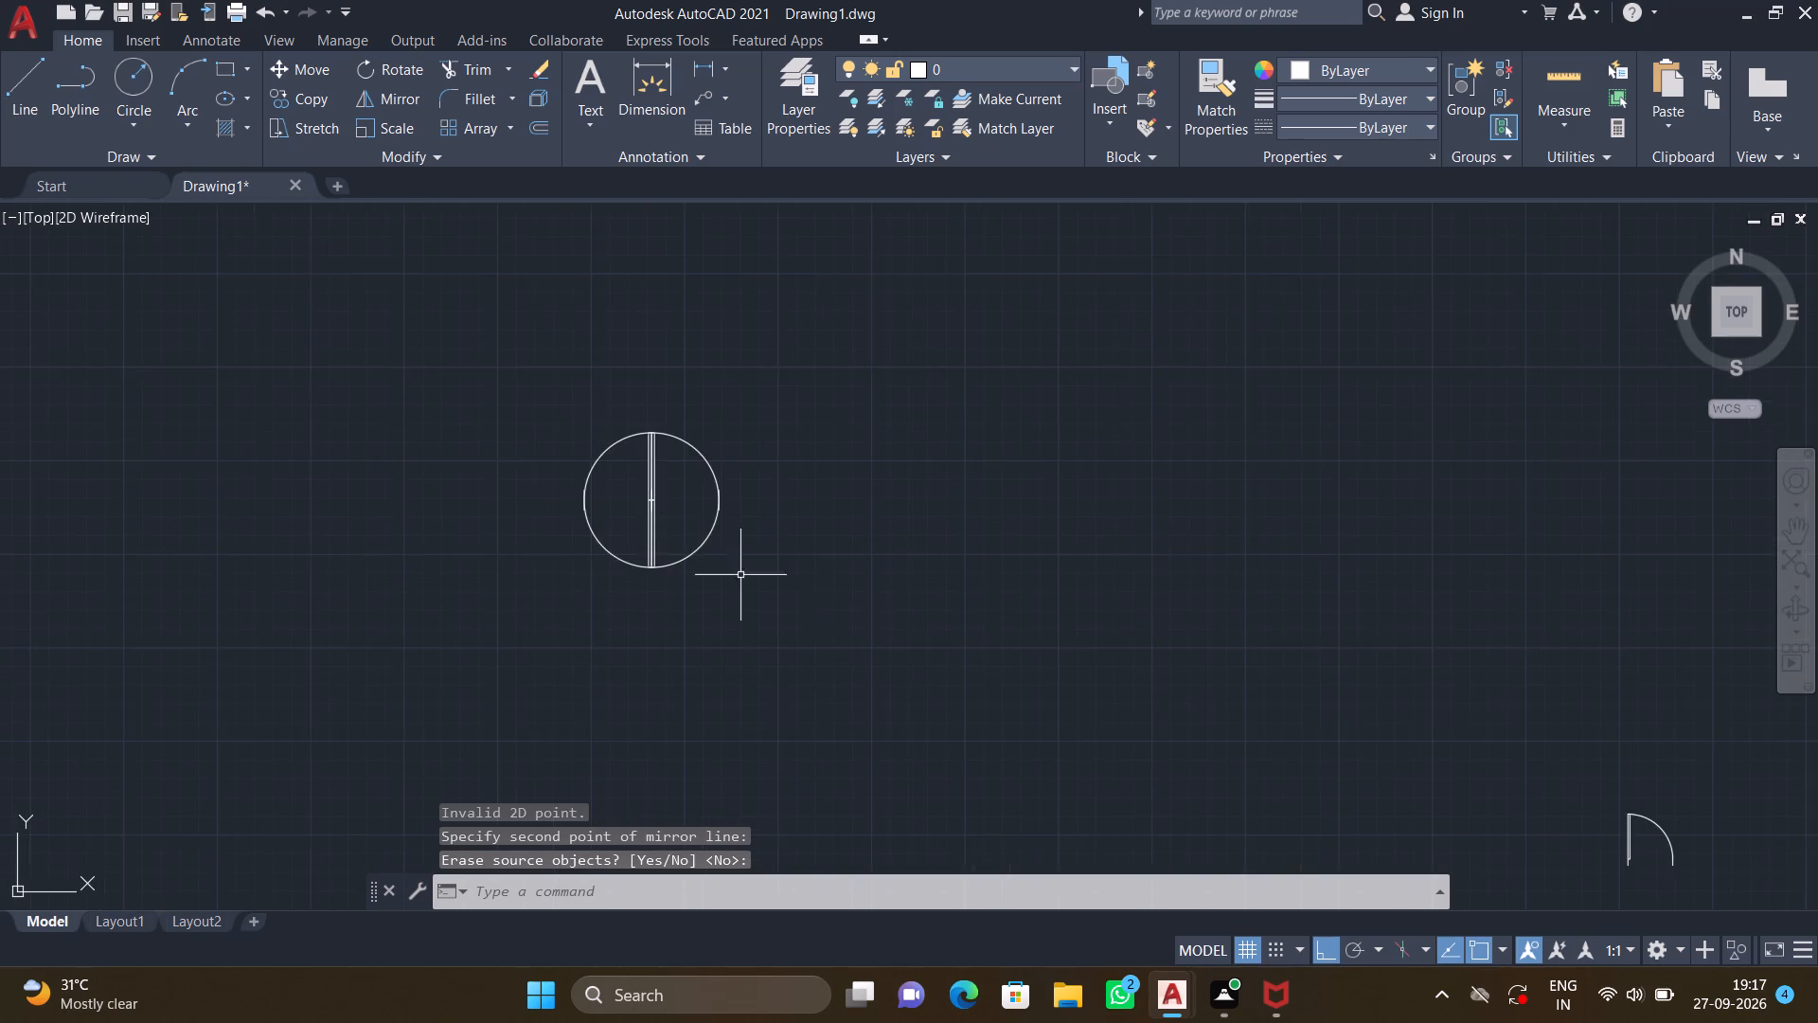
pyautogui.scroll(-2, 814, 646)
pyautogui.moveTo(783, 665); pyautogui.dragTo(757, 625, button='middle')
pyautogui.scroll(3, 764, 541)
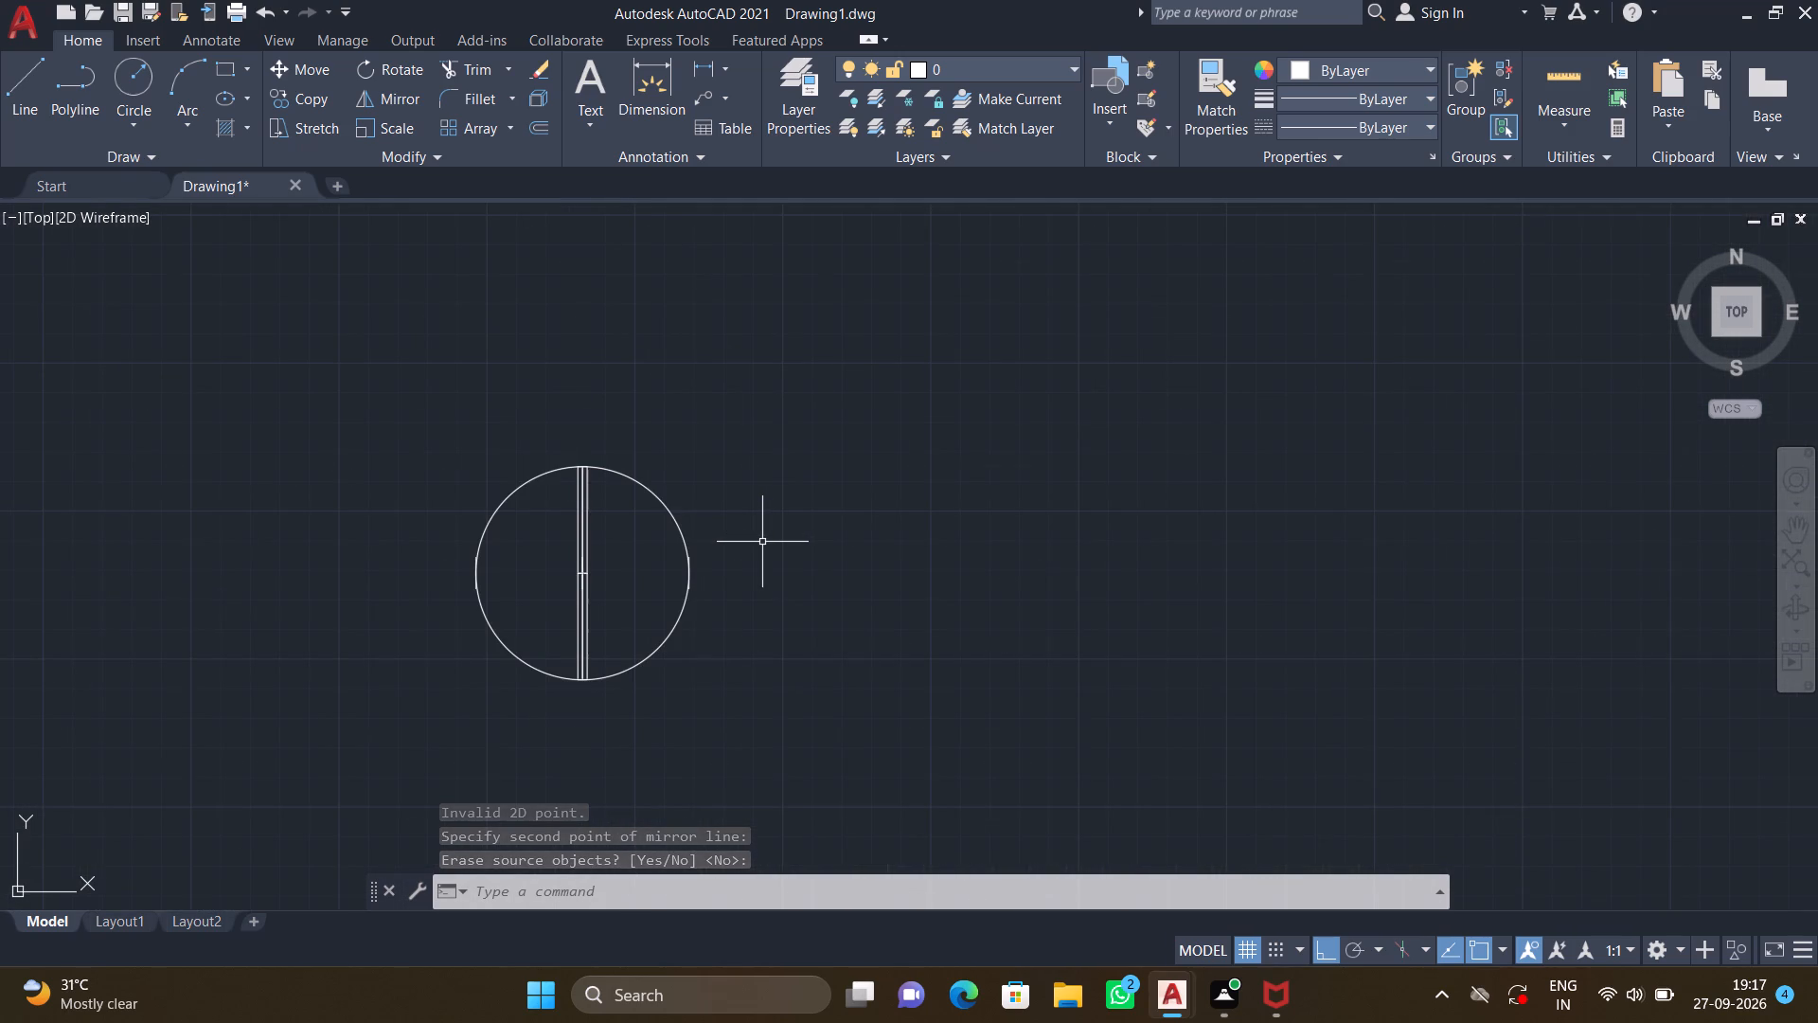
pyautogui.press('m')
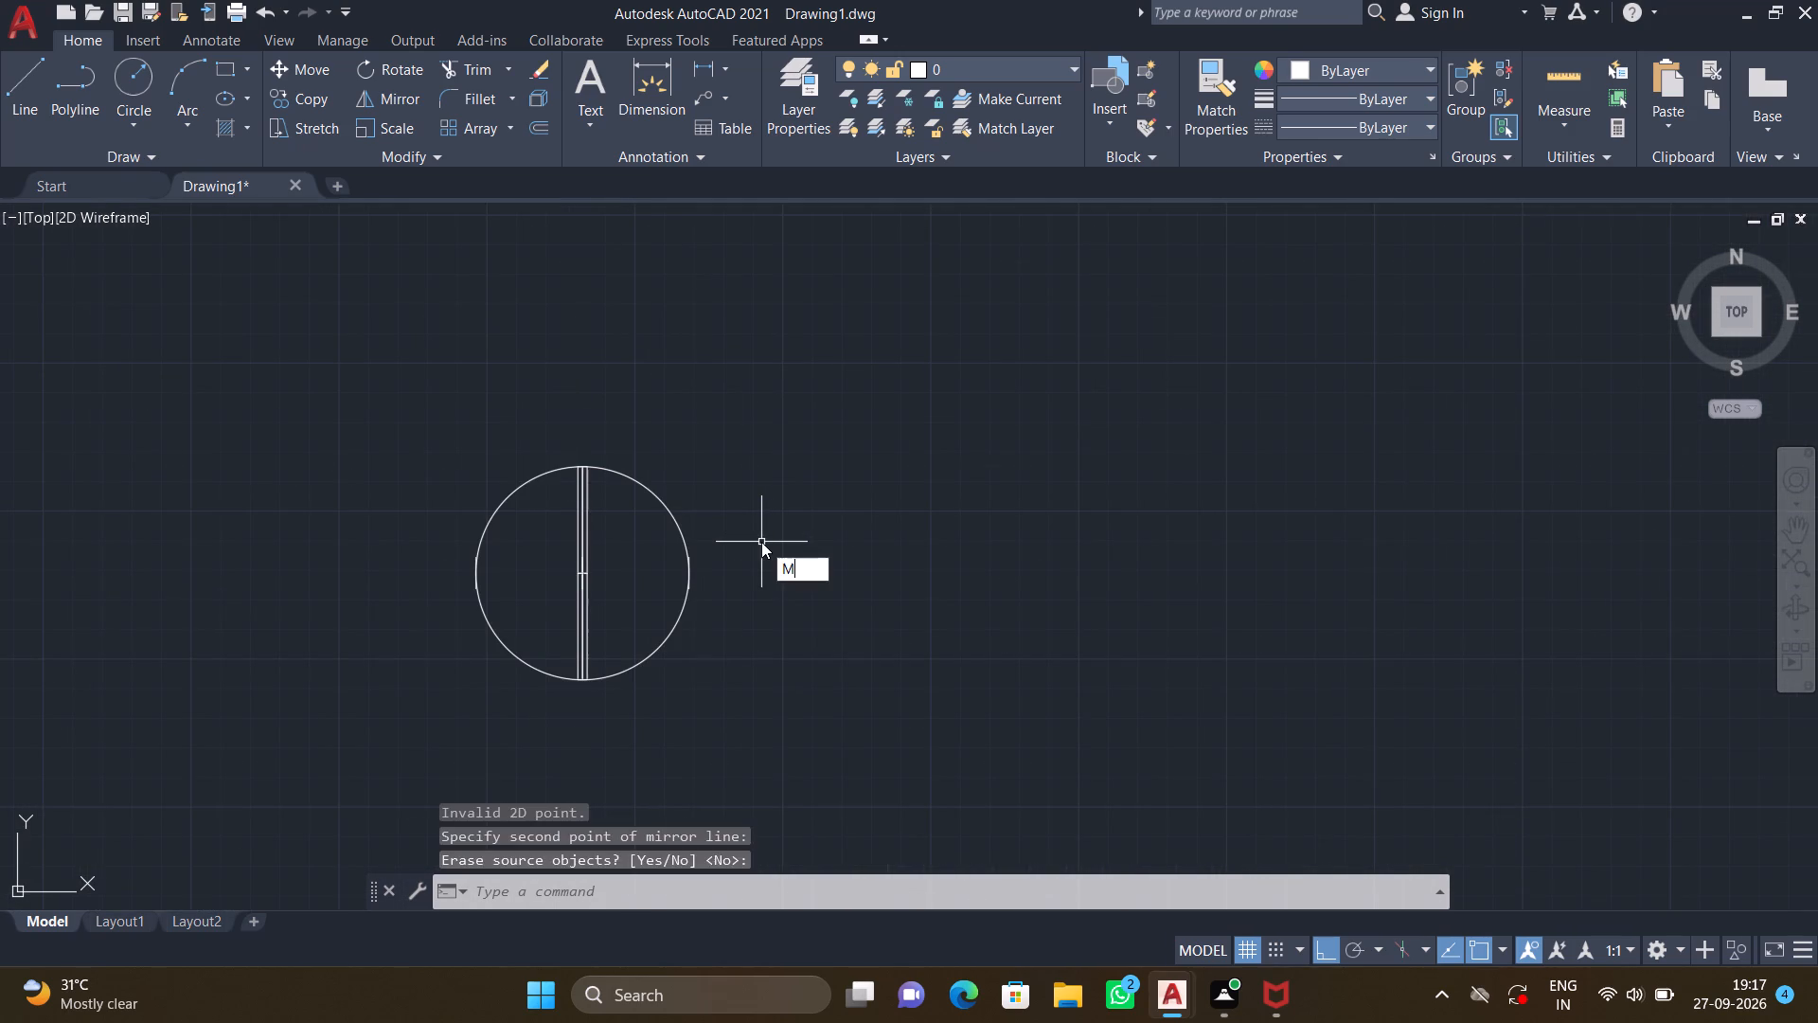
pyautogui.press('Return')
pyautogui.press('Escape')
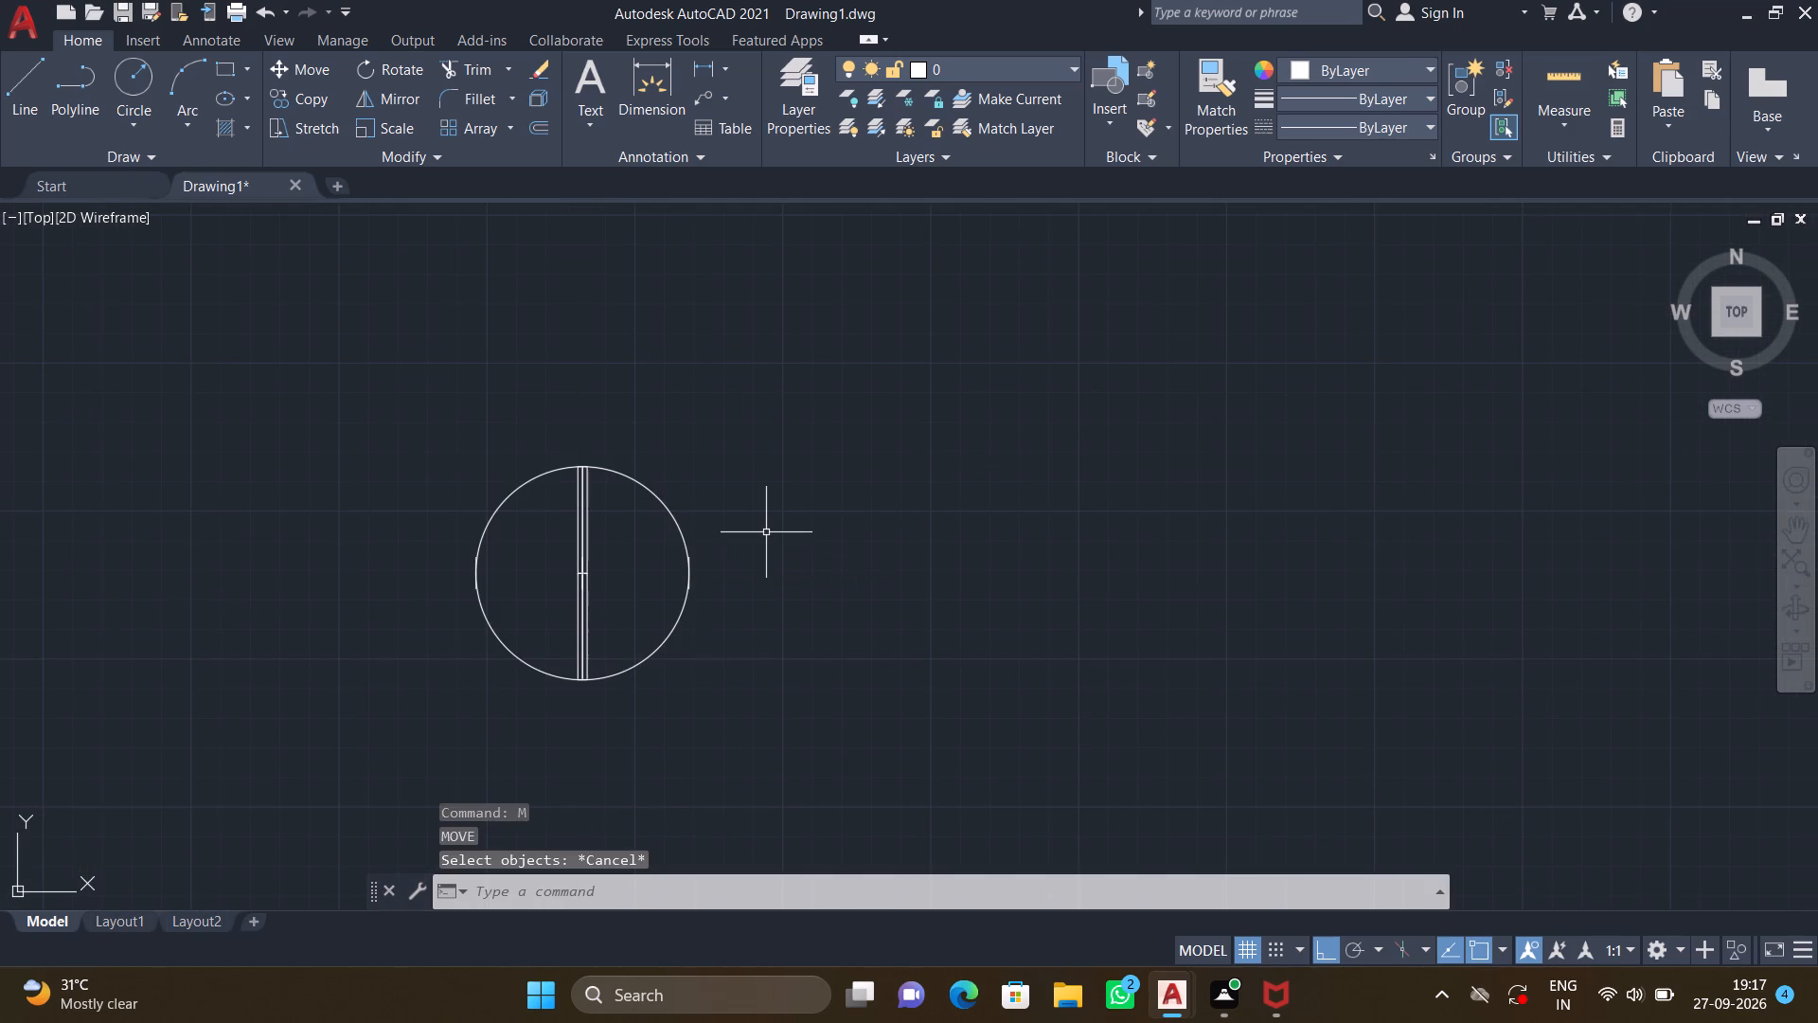
# Copy the upper east 3' door from its leaf's hinge end about 14'-8" to the east.
pyautogui.press('c')
pyautogui.press('o')
pyautogui.press('Return')
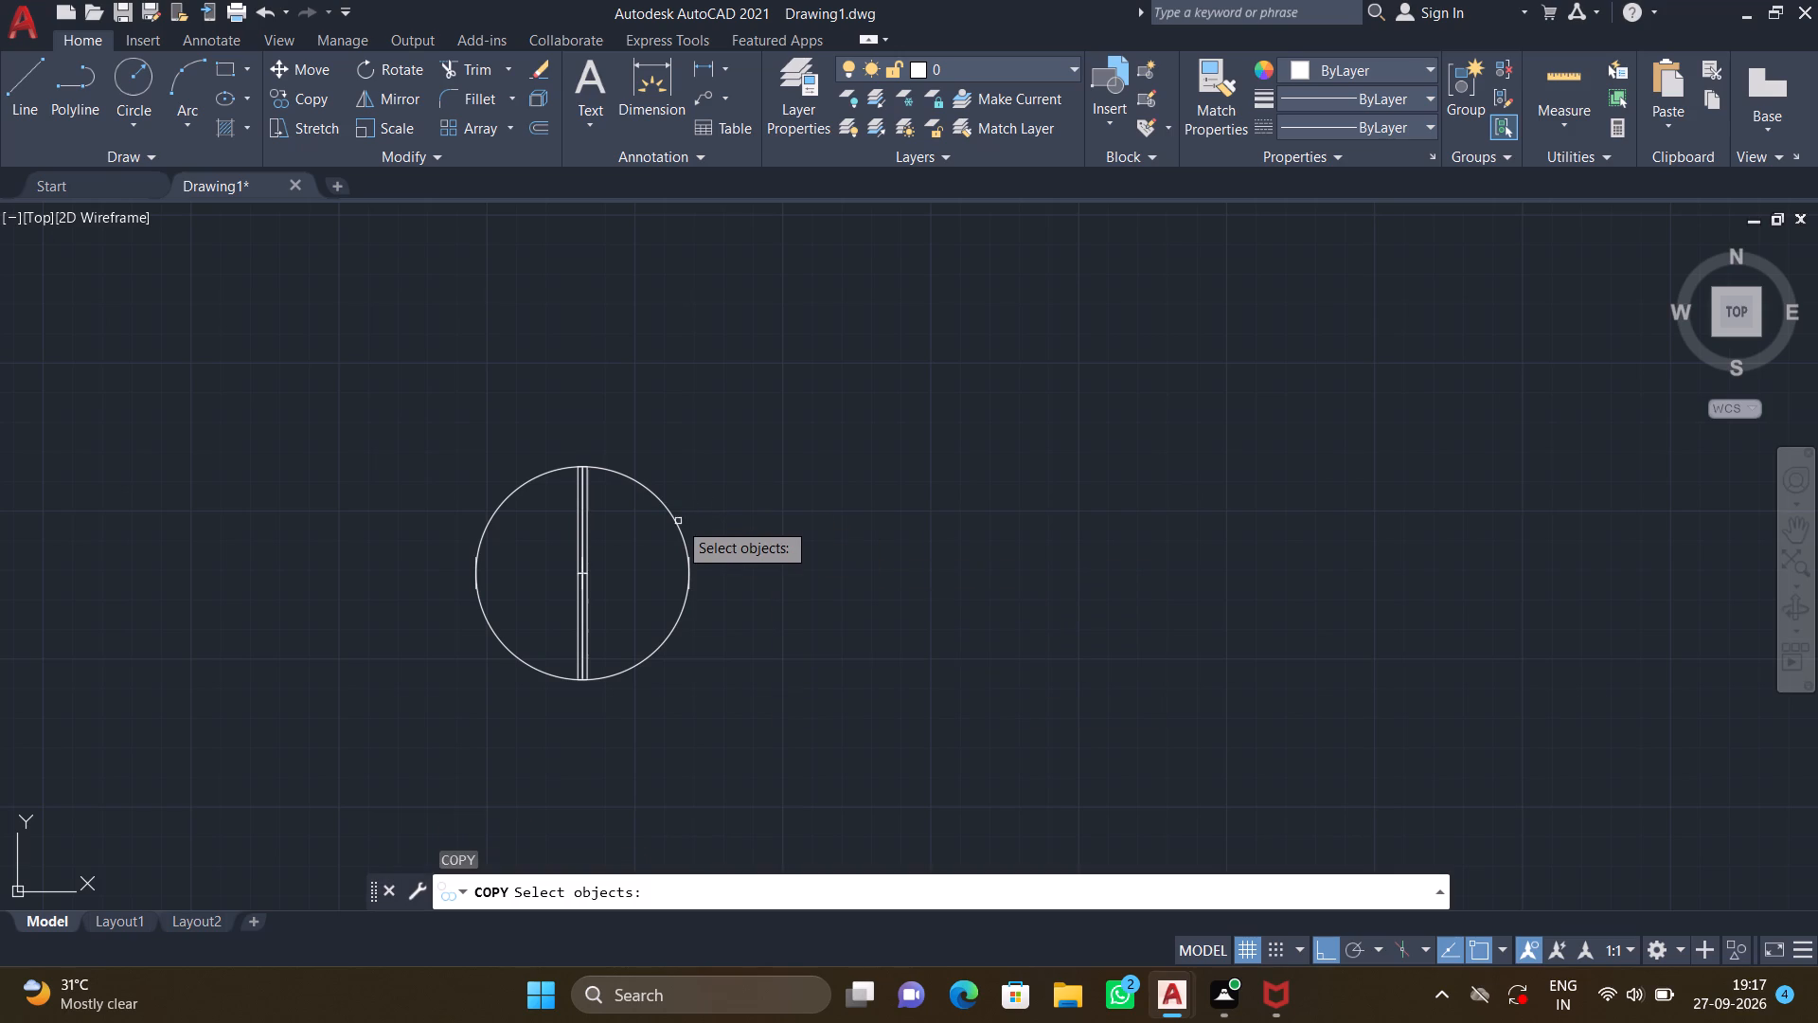
pyautogui.click(675, 519)
pyautogui.press('Return')
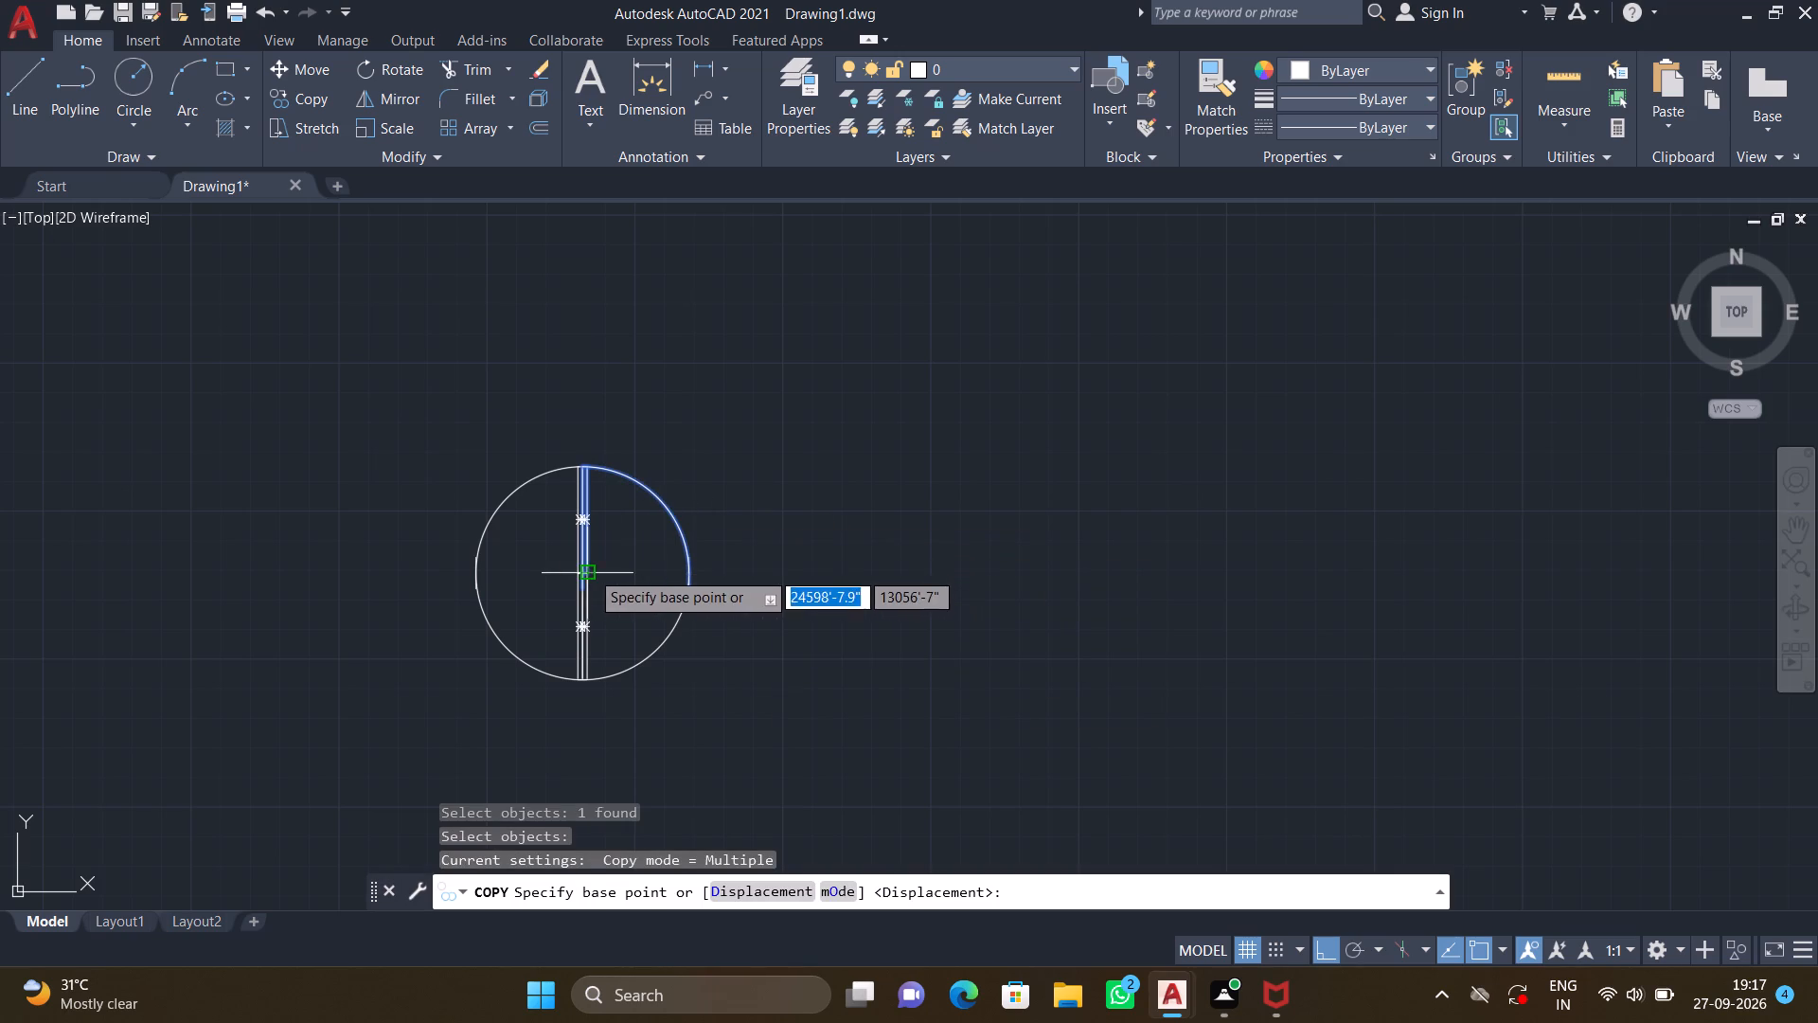
pyautogui.click(590, 569)
pyautogui.click(1107, 560)
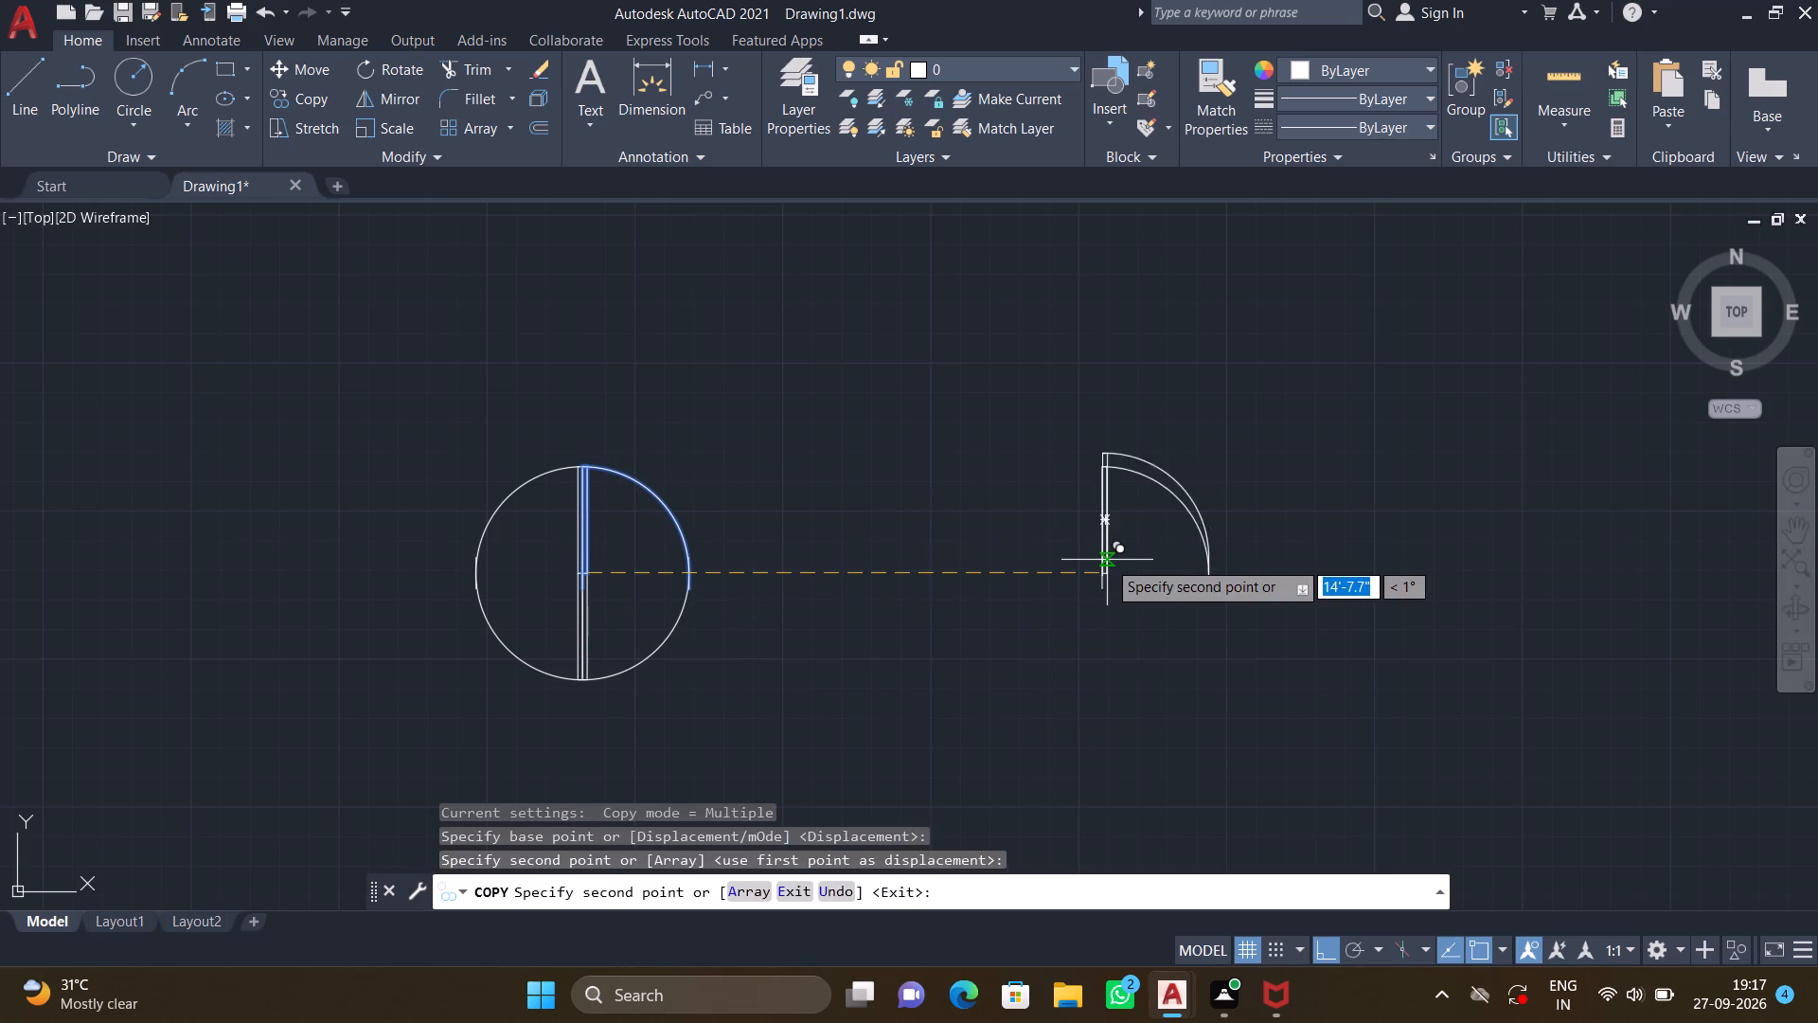
pyautogui.press('Return')
# Rotate the copied 3' door 90° counterclockwise about its hinge-side jamb end.
pyautogui.moveTo(1006, 586); pyautogui.dragTo(715, 605, button='middle')
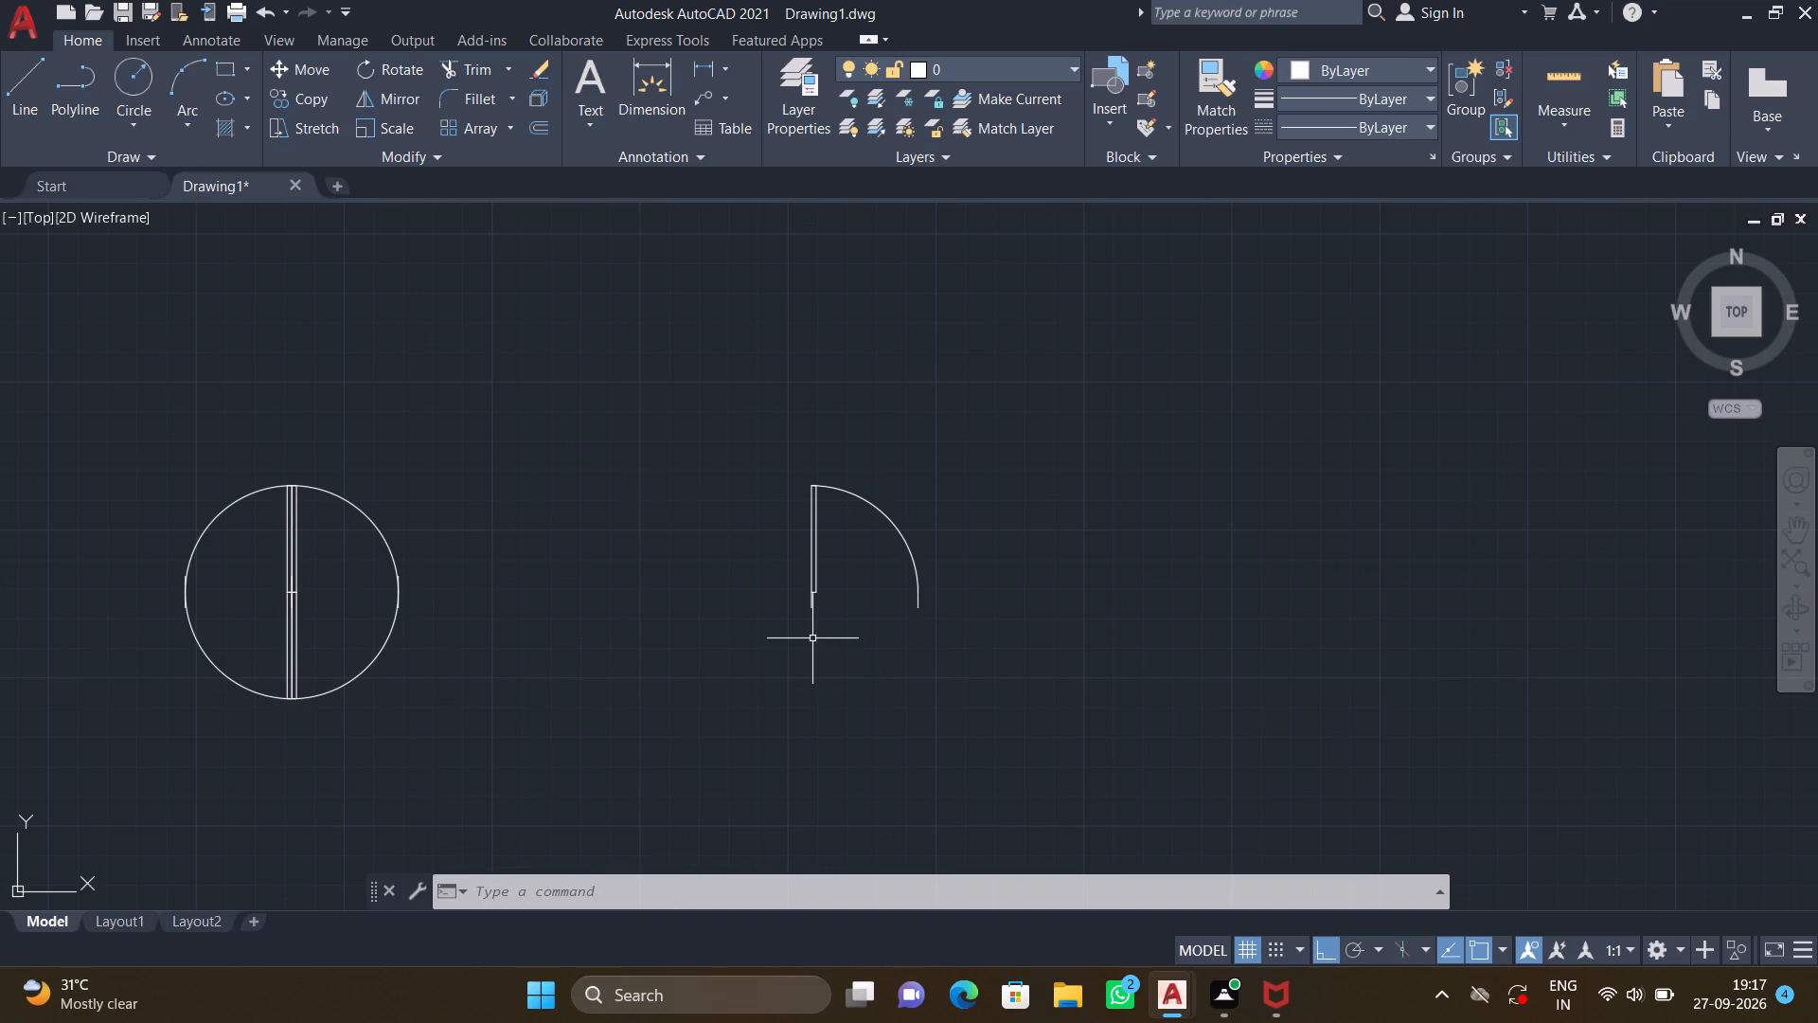
pyautogui.write('RO')
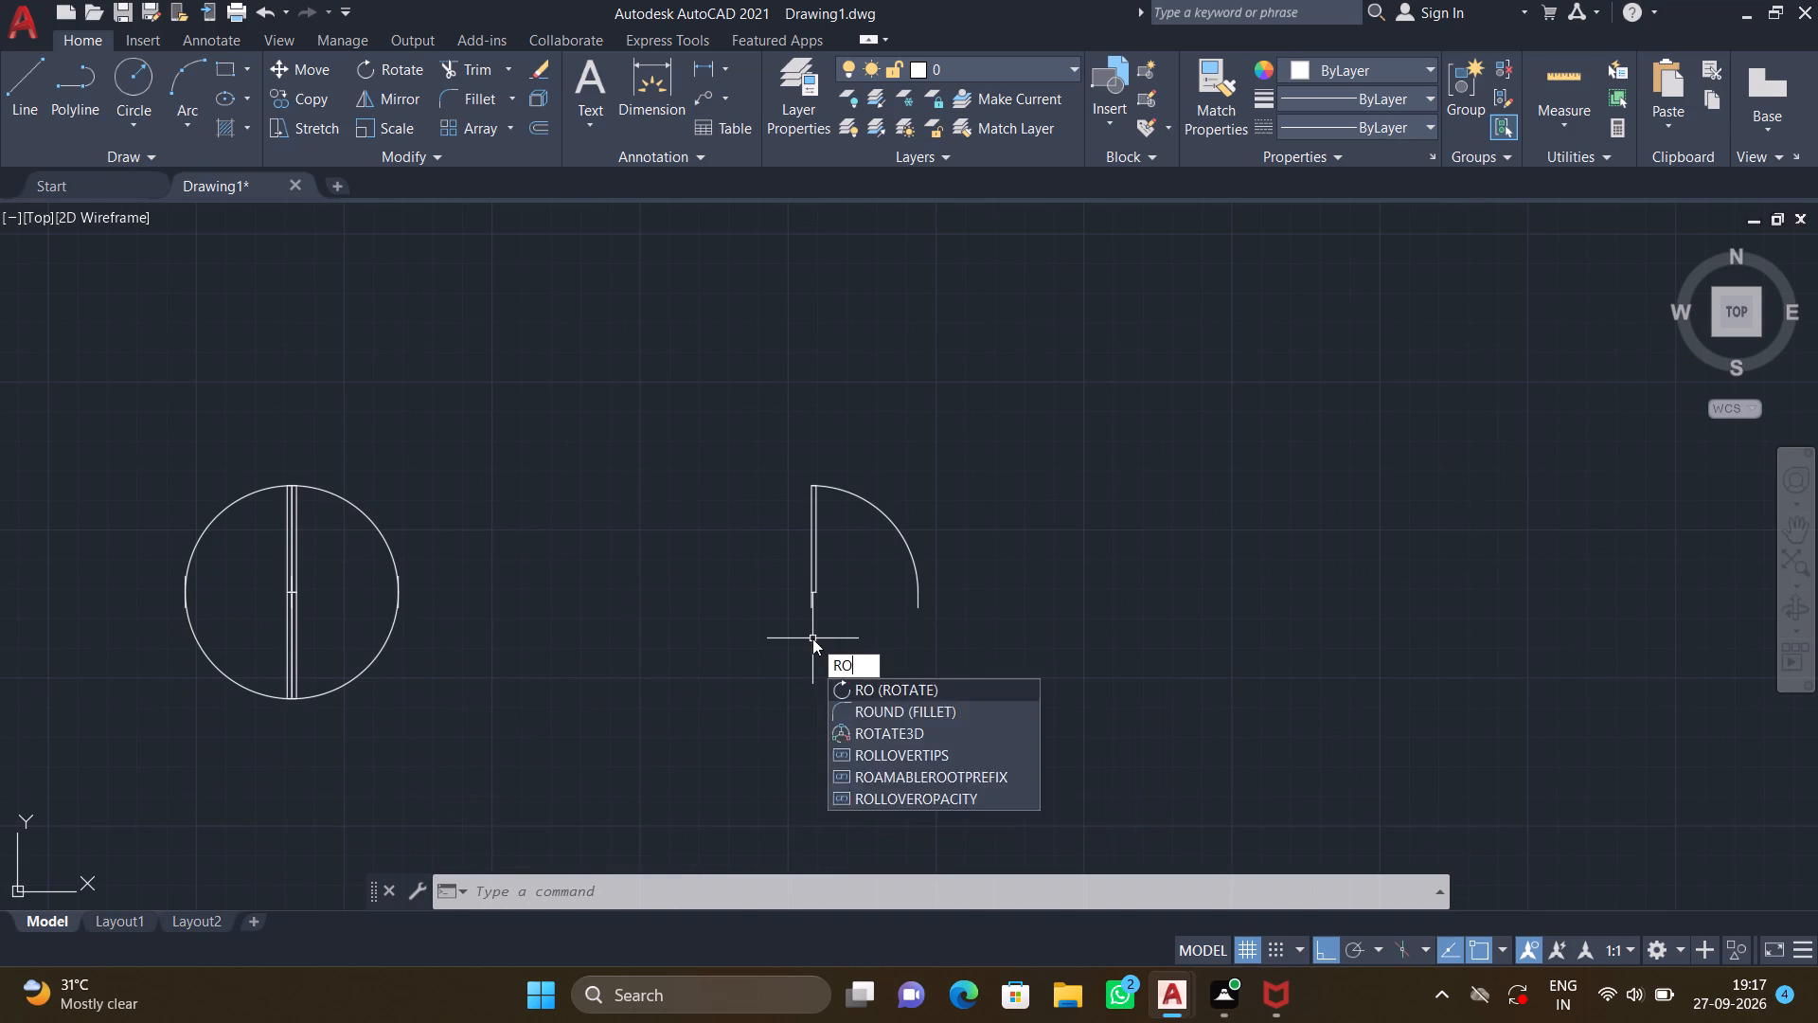
pyautogui.press('Return')
pyautogui.click(941, 649)
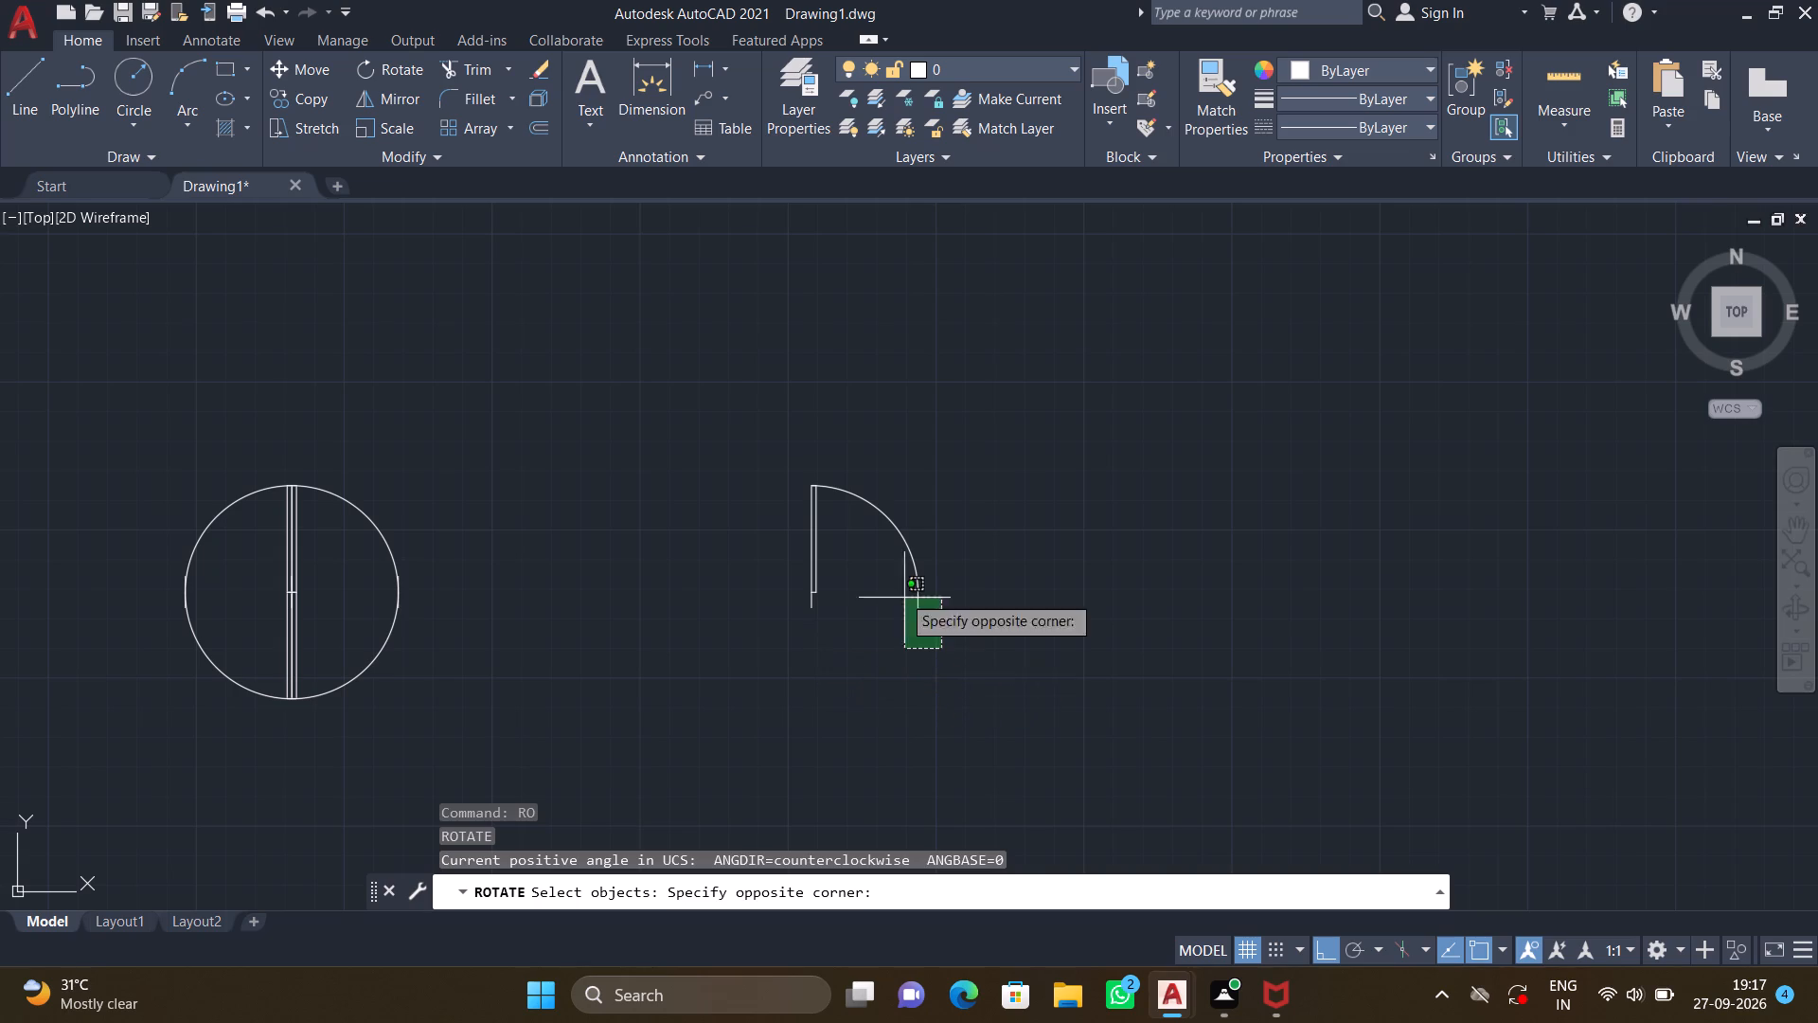
pyautogui.click(700, 437)
pyautogui.press('Return')
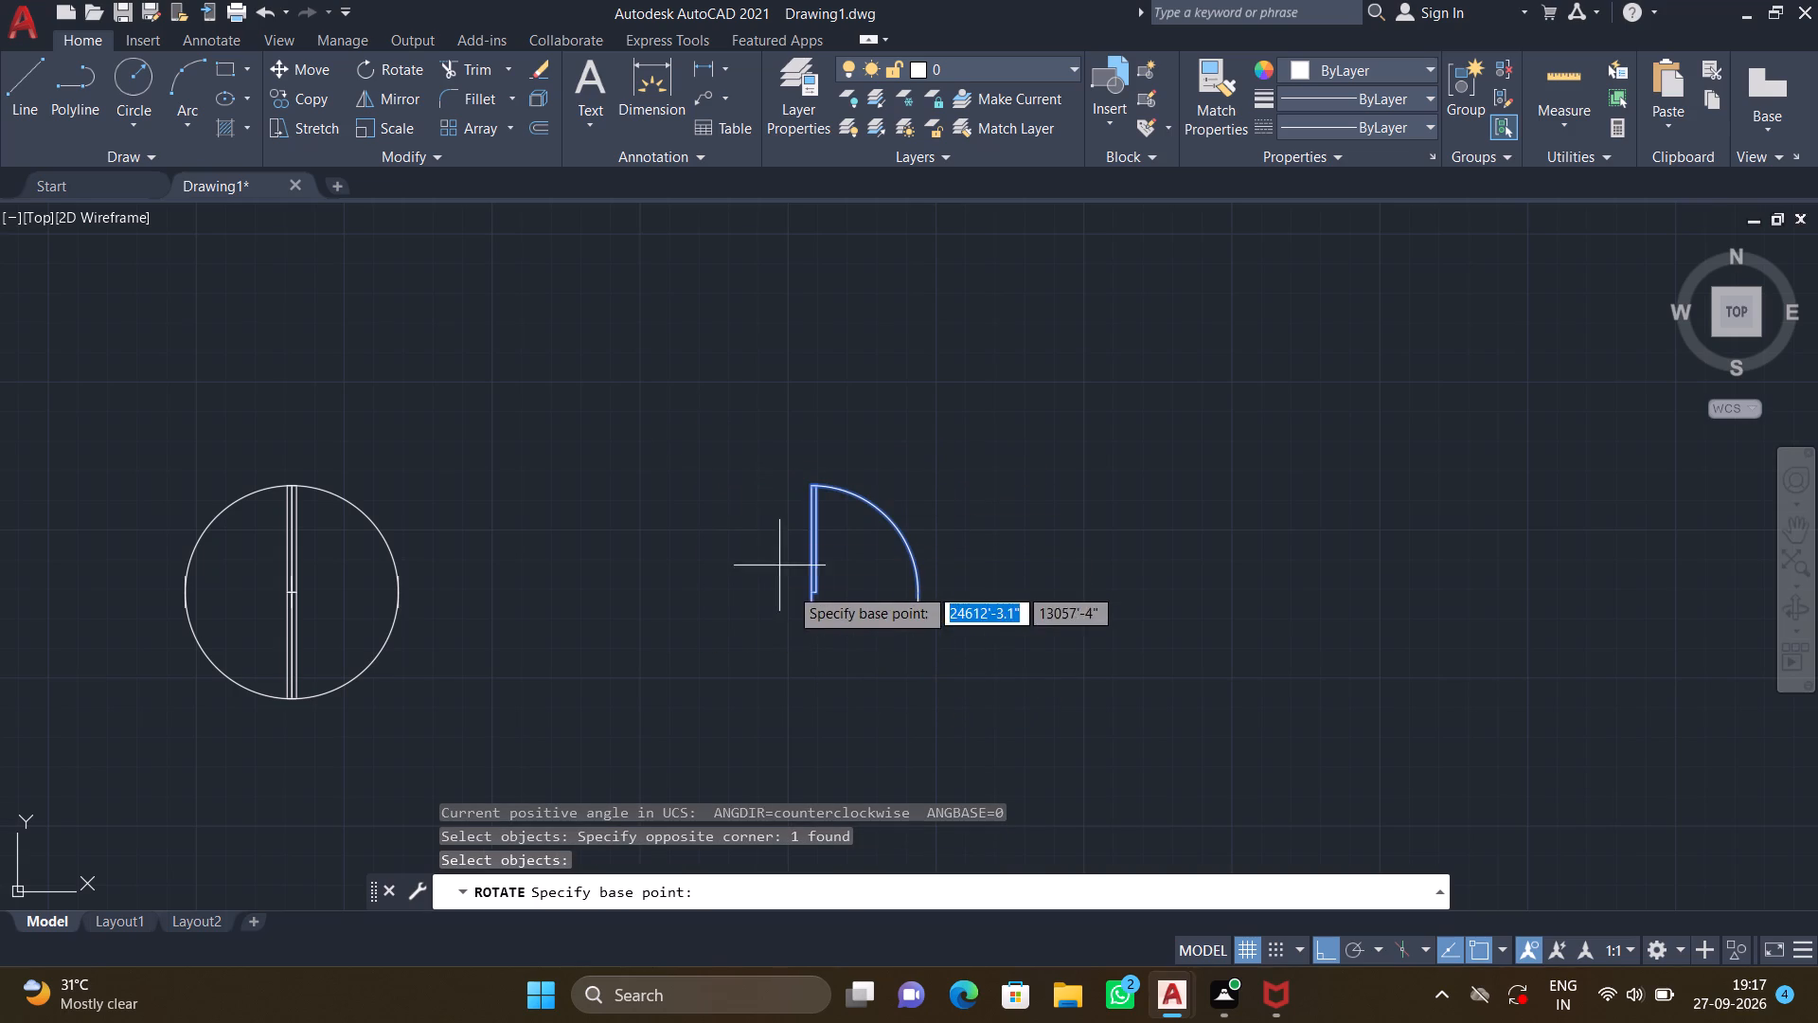
pyautogui.click(806, 604)
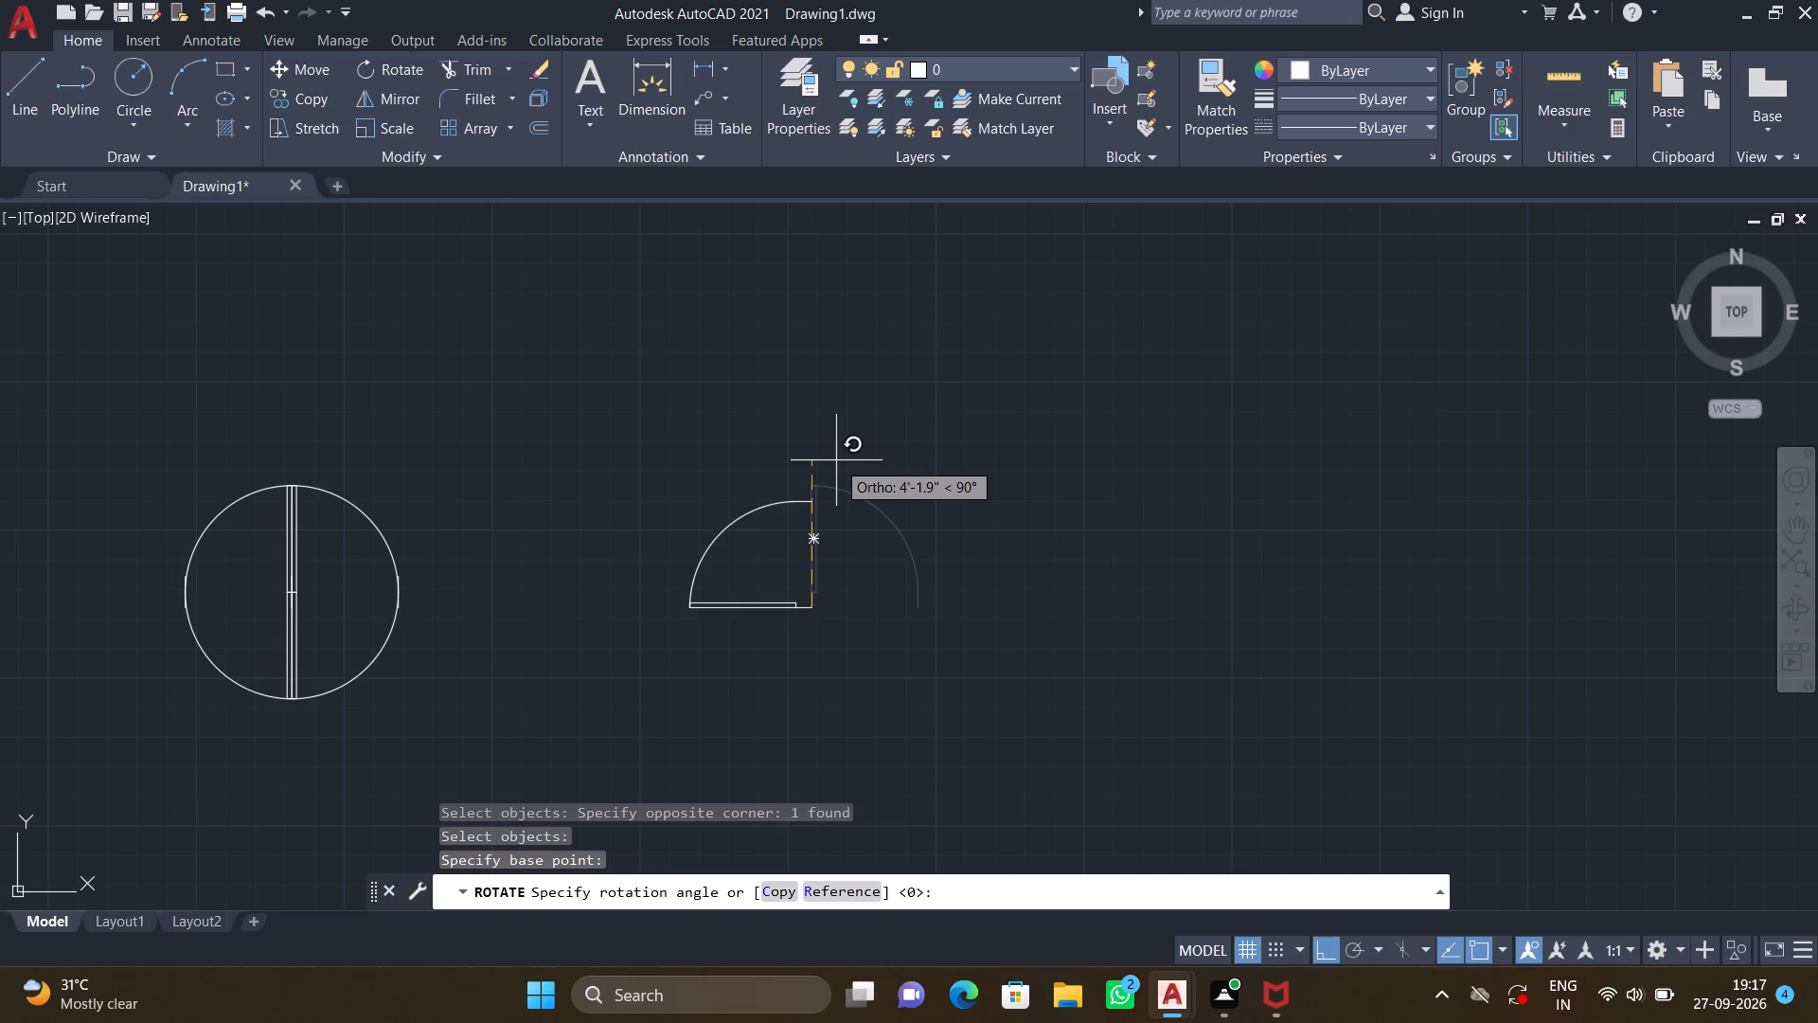
pyautogui.click(836, 460)
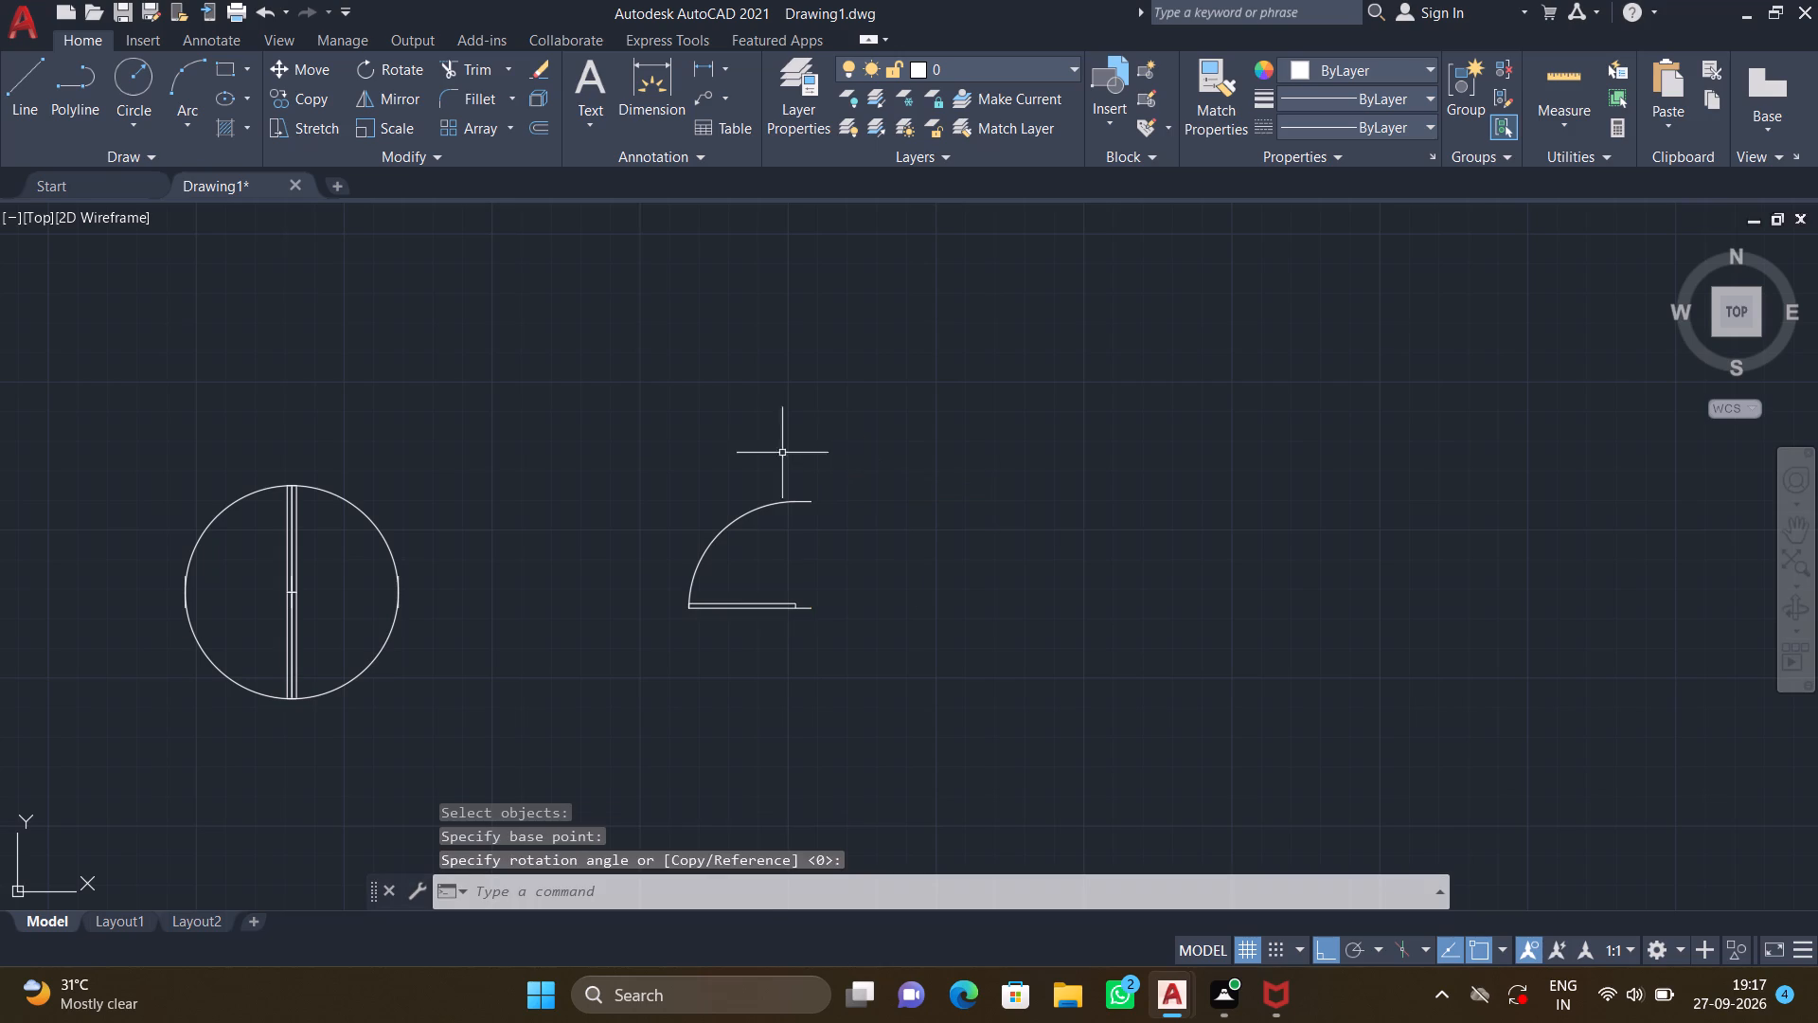
# Mirror the rotated 3' door to the east across a vertical line through its hinge-side jamb midpoint, keeping the original.
pyautogui.moveTo(737, 742); pyautogui.dragTo(665, 590, button='middle')
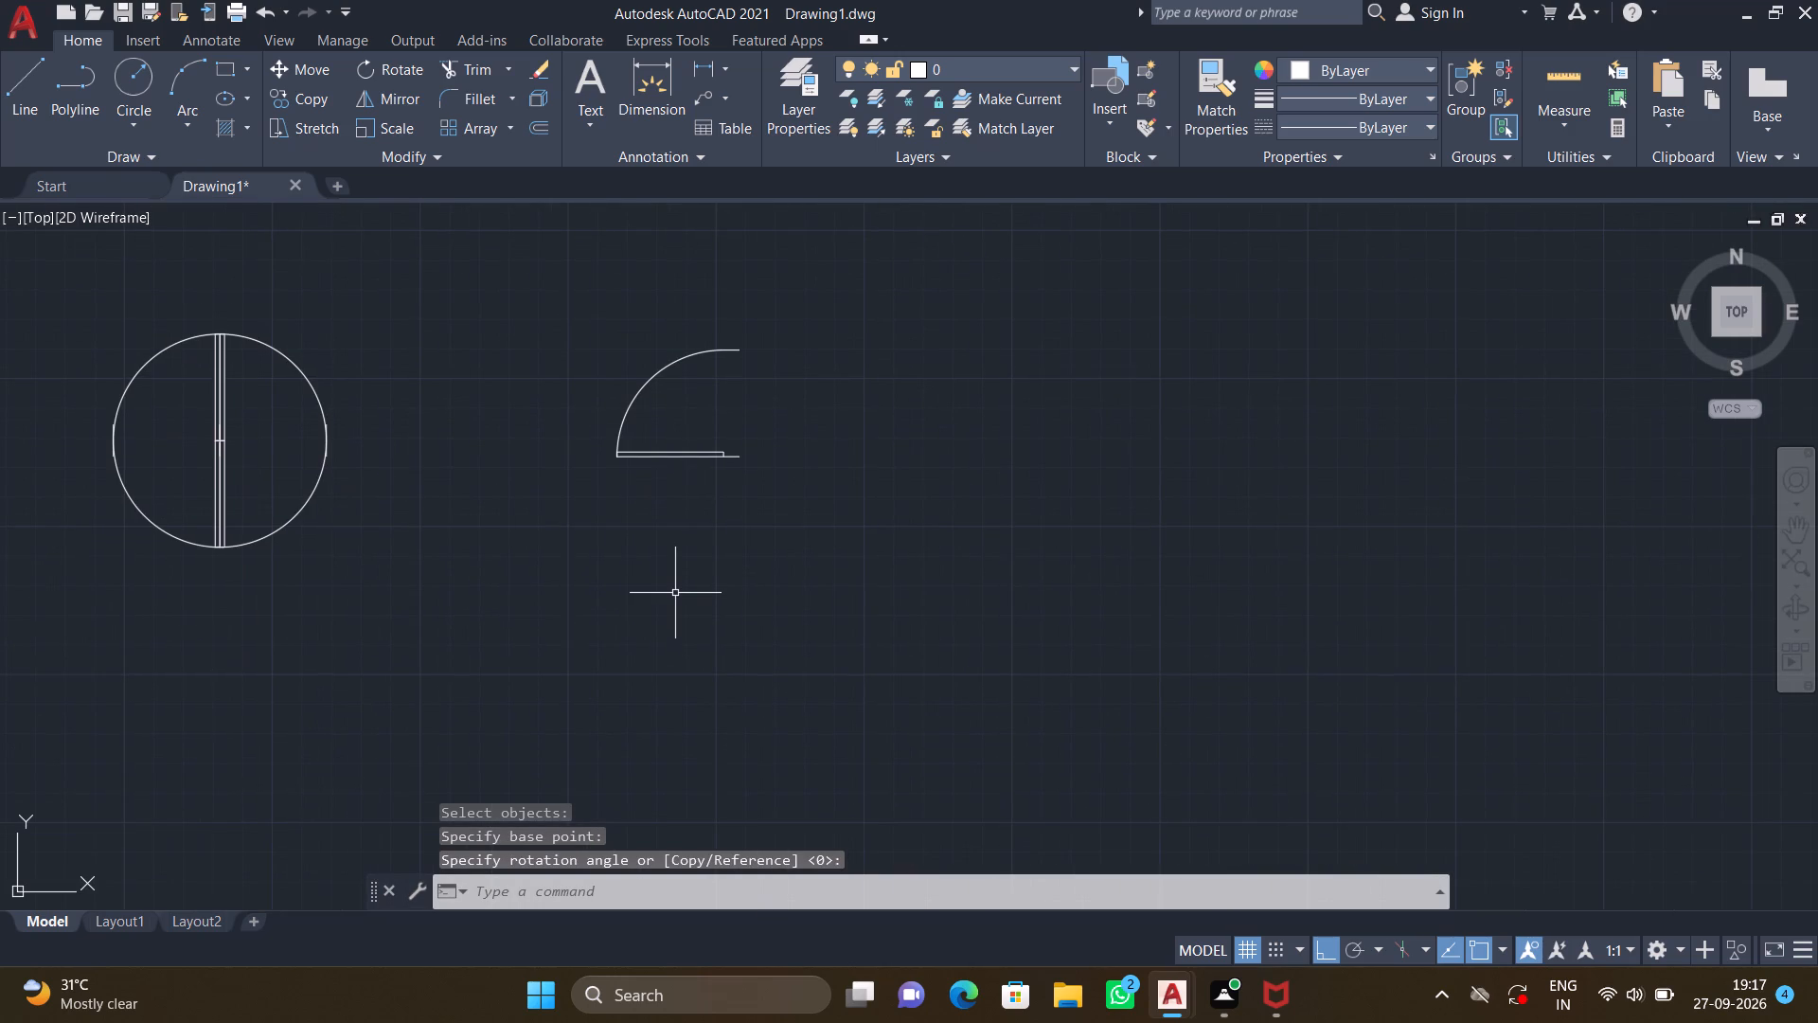
pyautogui.write('MI')
pyautogui.press('Return')
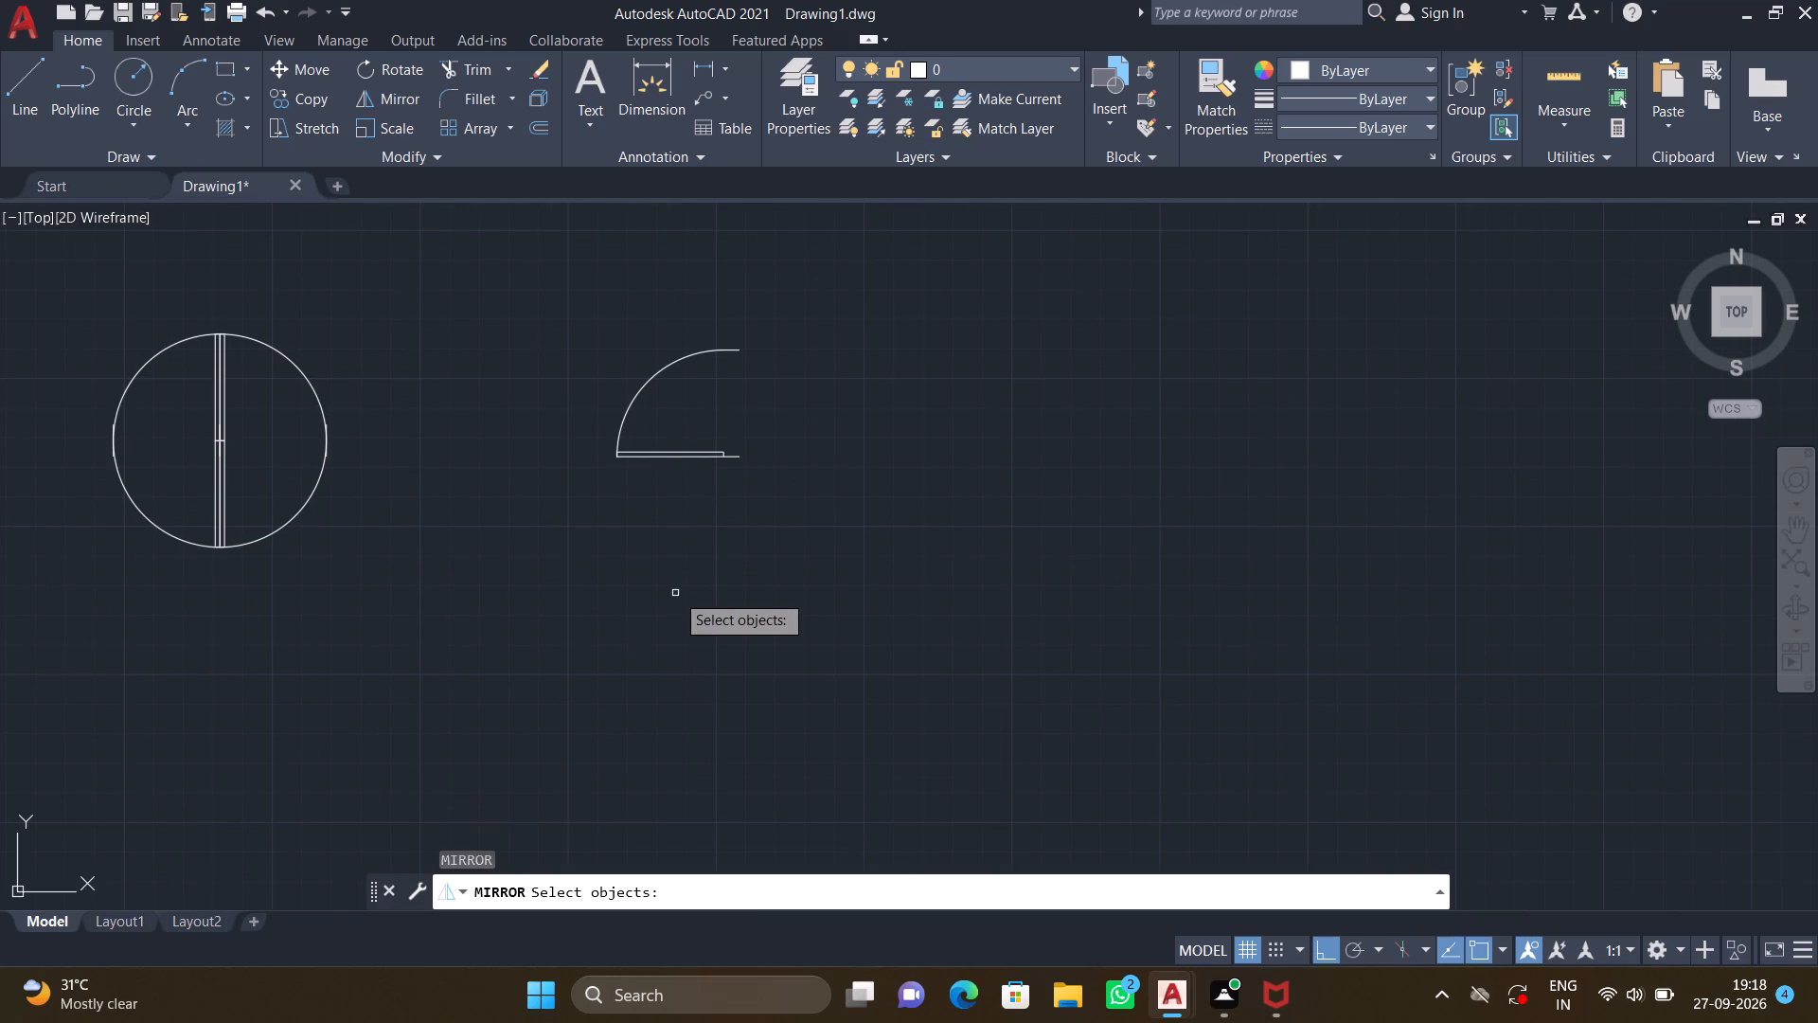
pyautogui.click(687, 456)
pyautogui.press('Return')
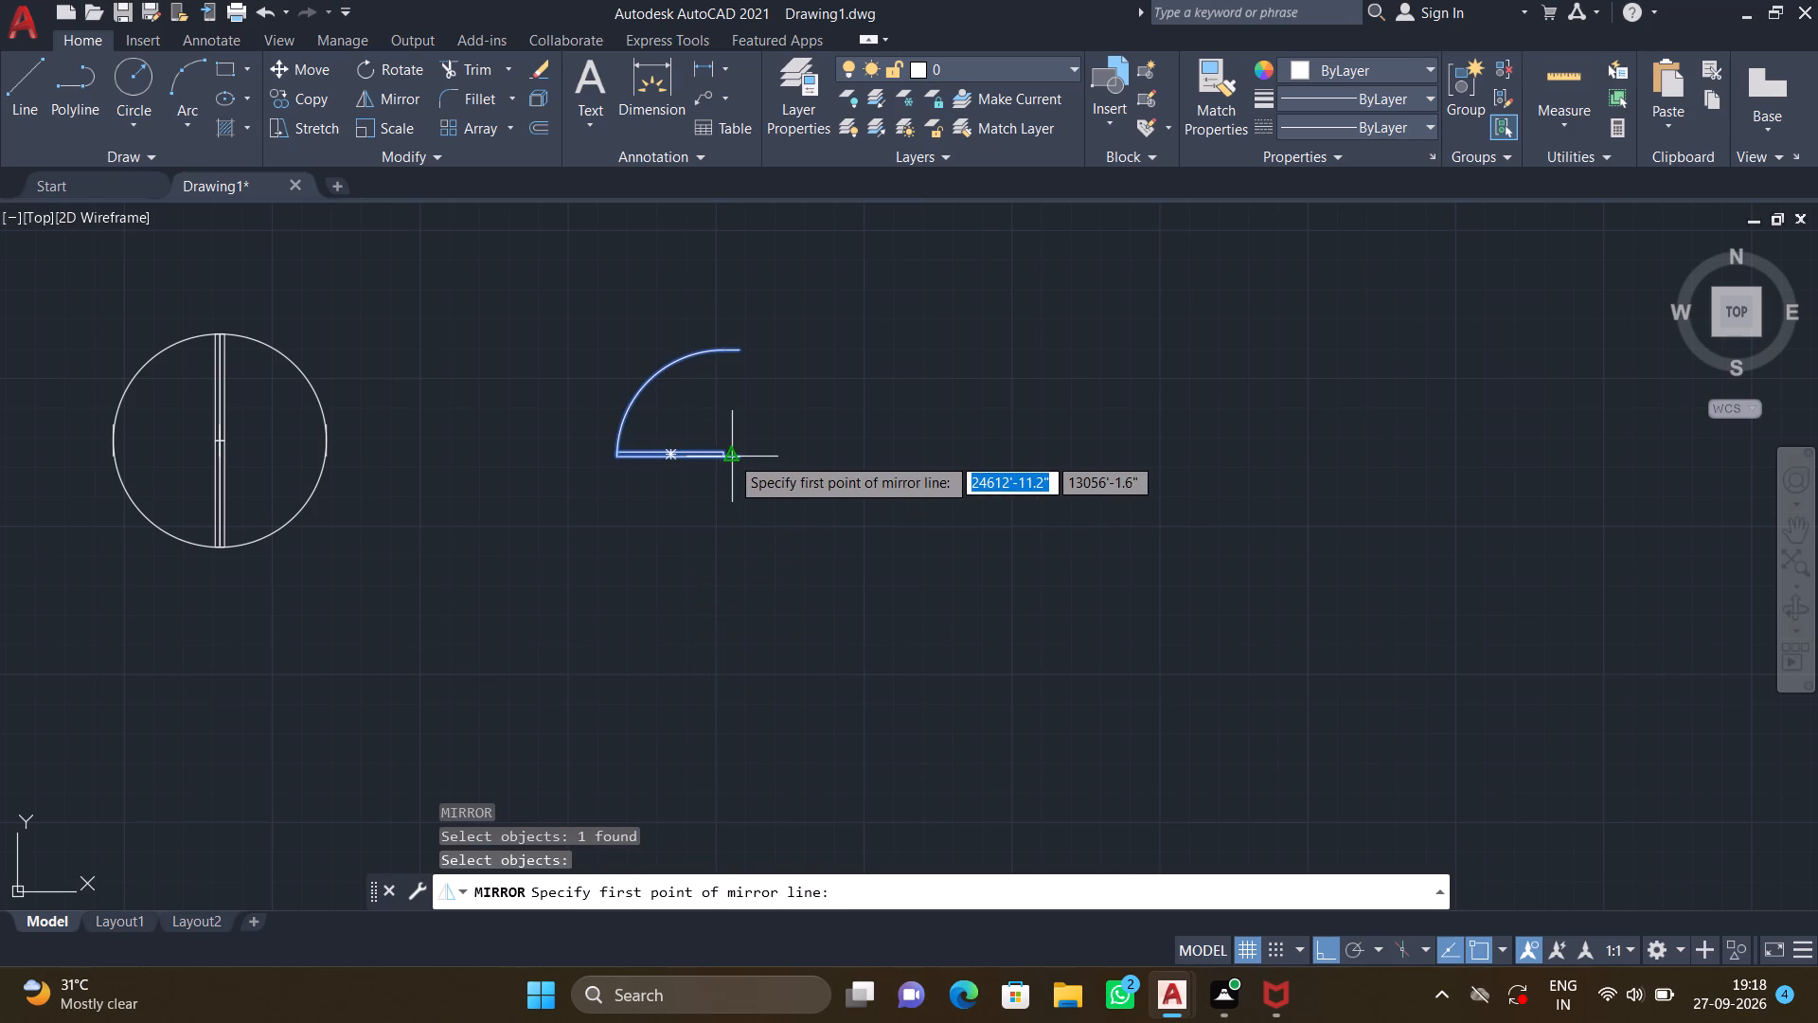
pyautogui.click(730, 456)
pyautogui.click(640, 632)
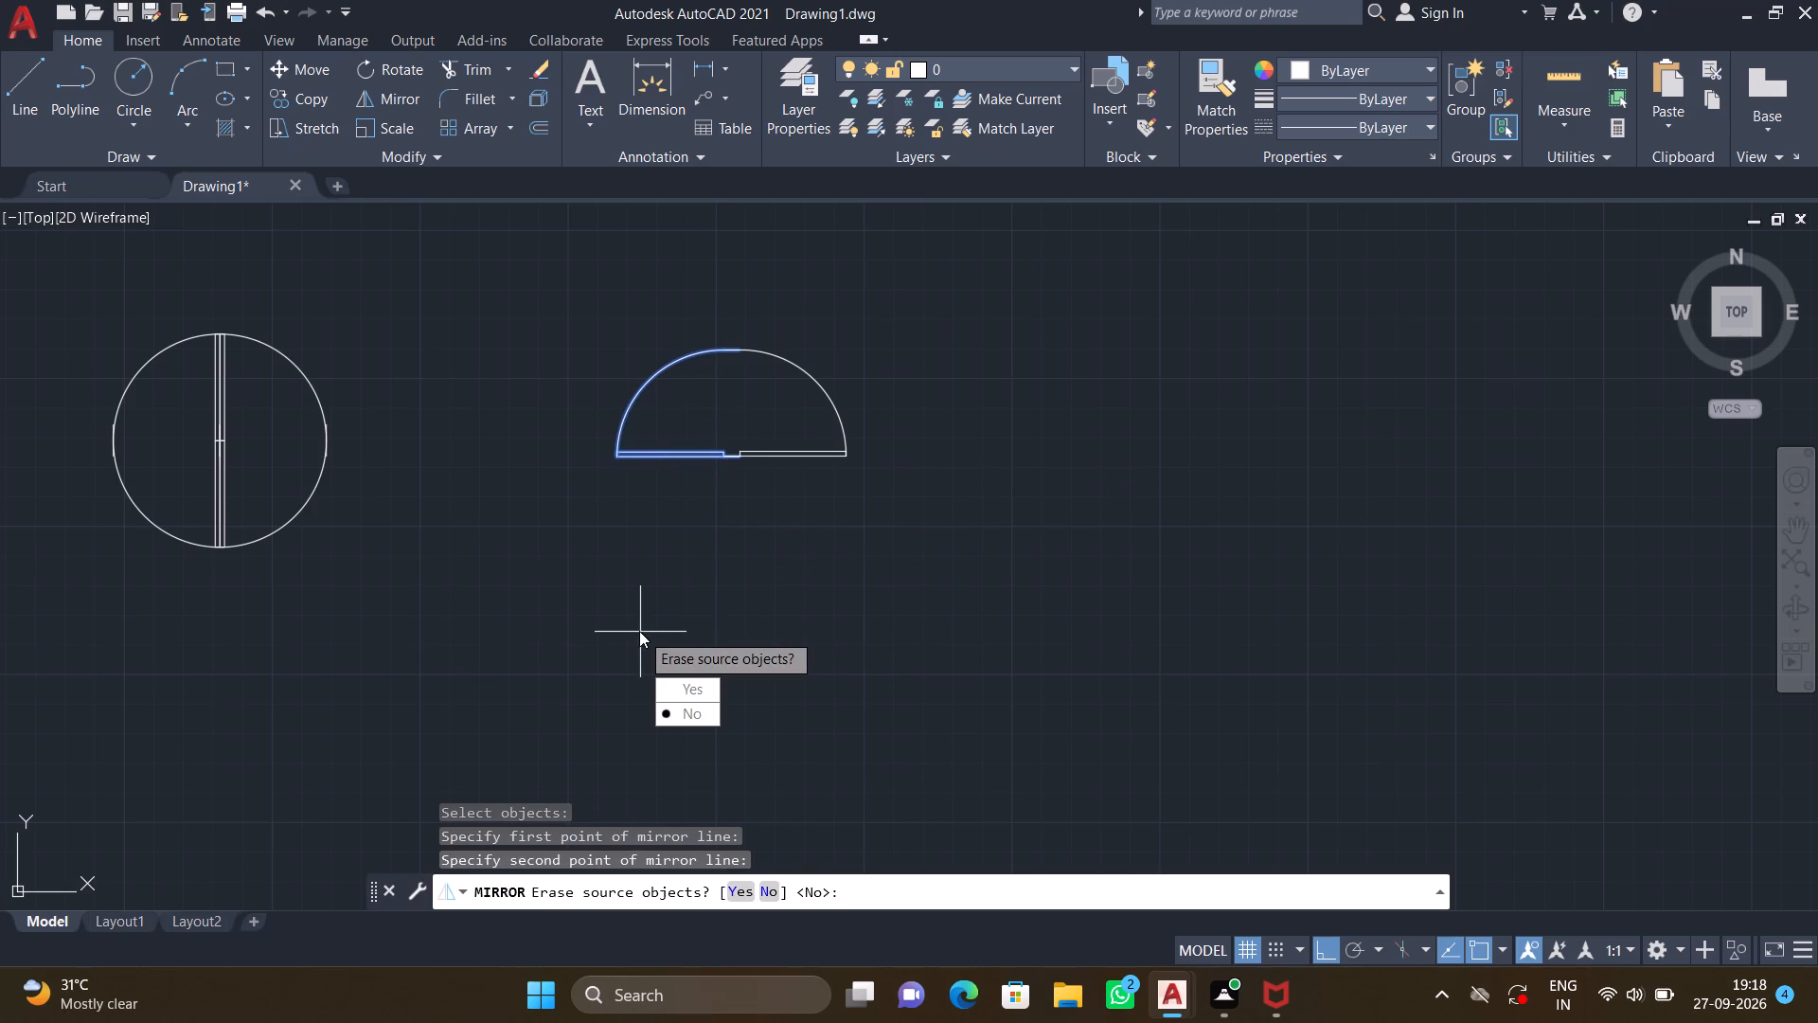
pyautogui.press('Return')
# Mirror the west rotated 3' door downward across a horizontal line through its hinge-side jamb, keeping the original.
pyautogui.press('m')
pyautogui.press('i')
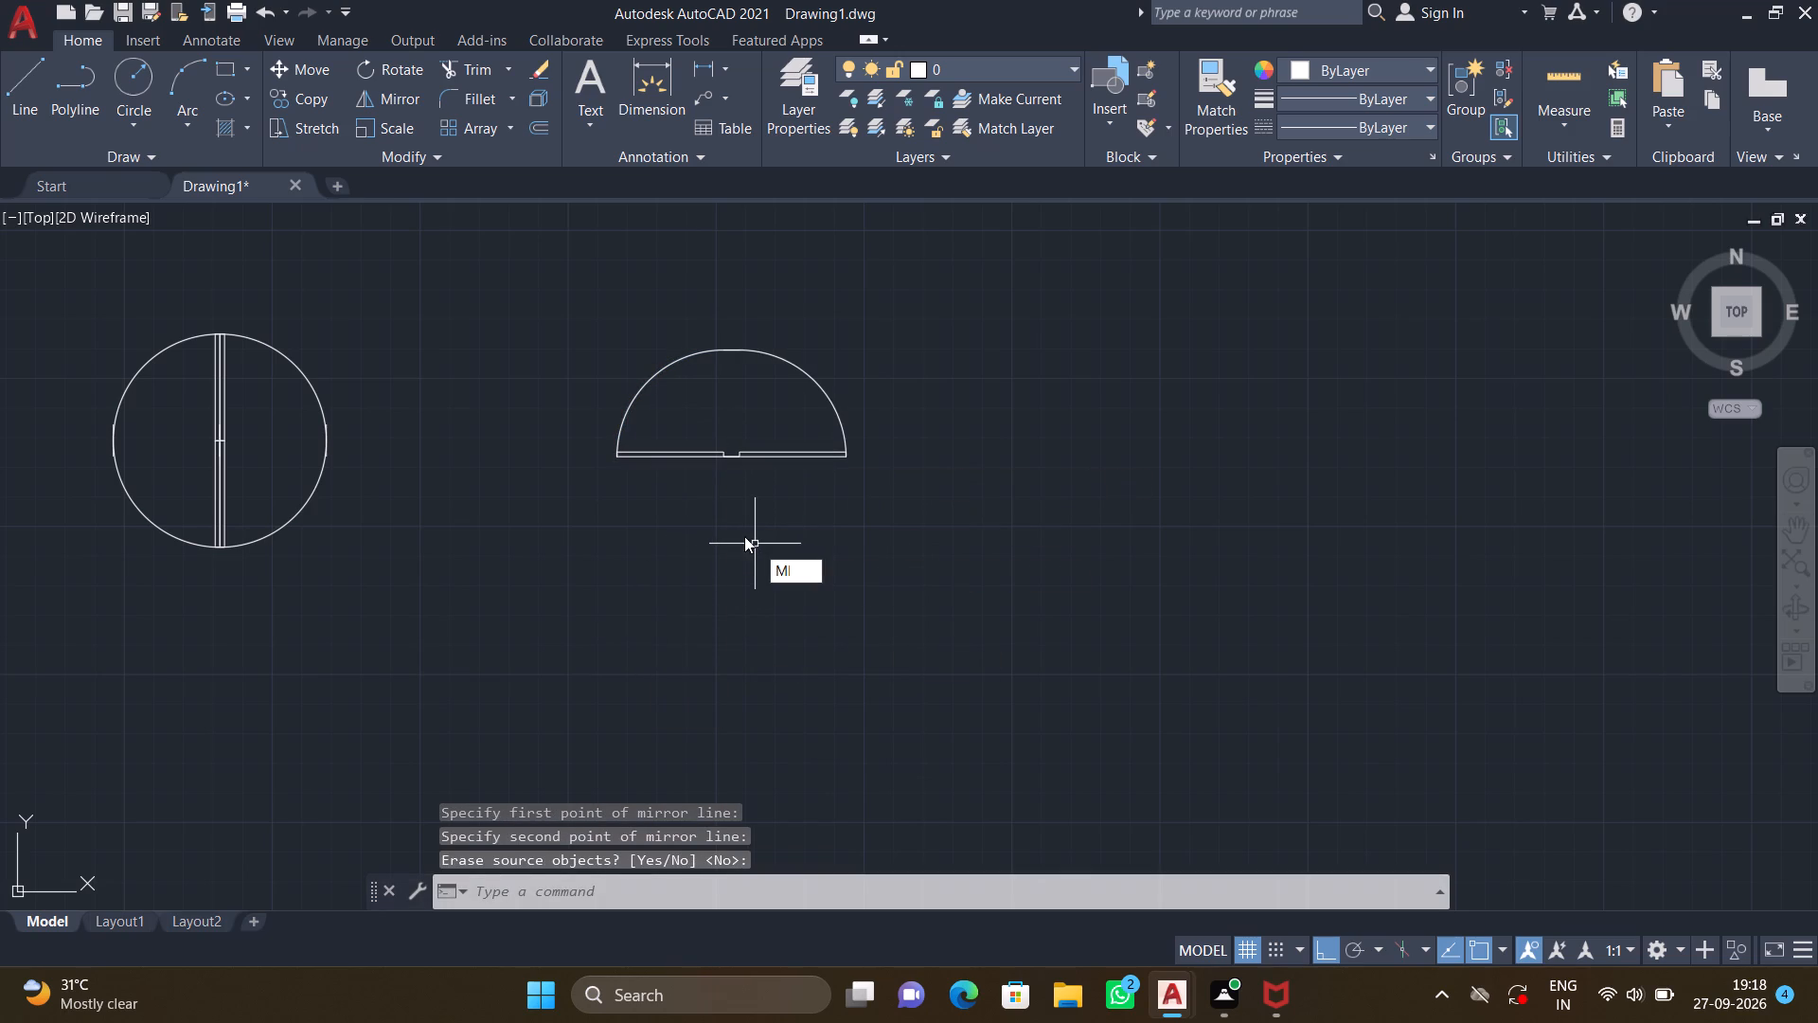
pyautogui.press('Return')
pyautogui.click(681, 457)
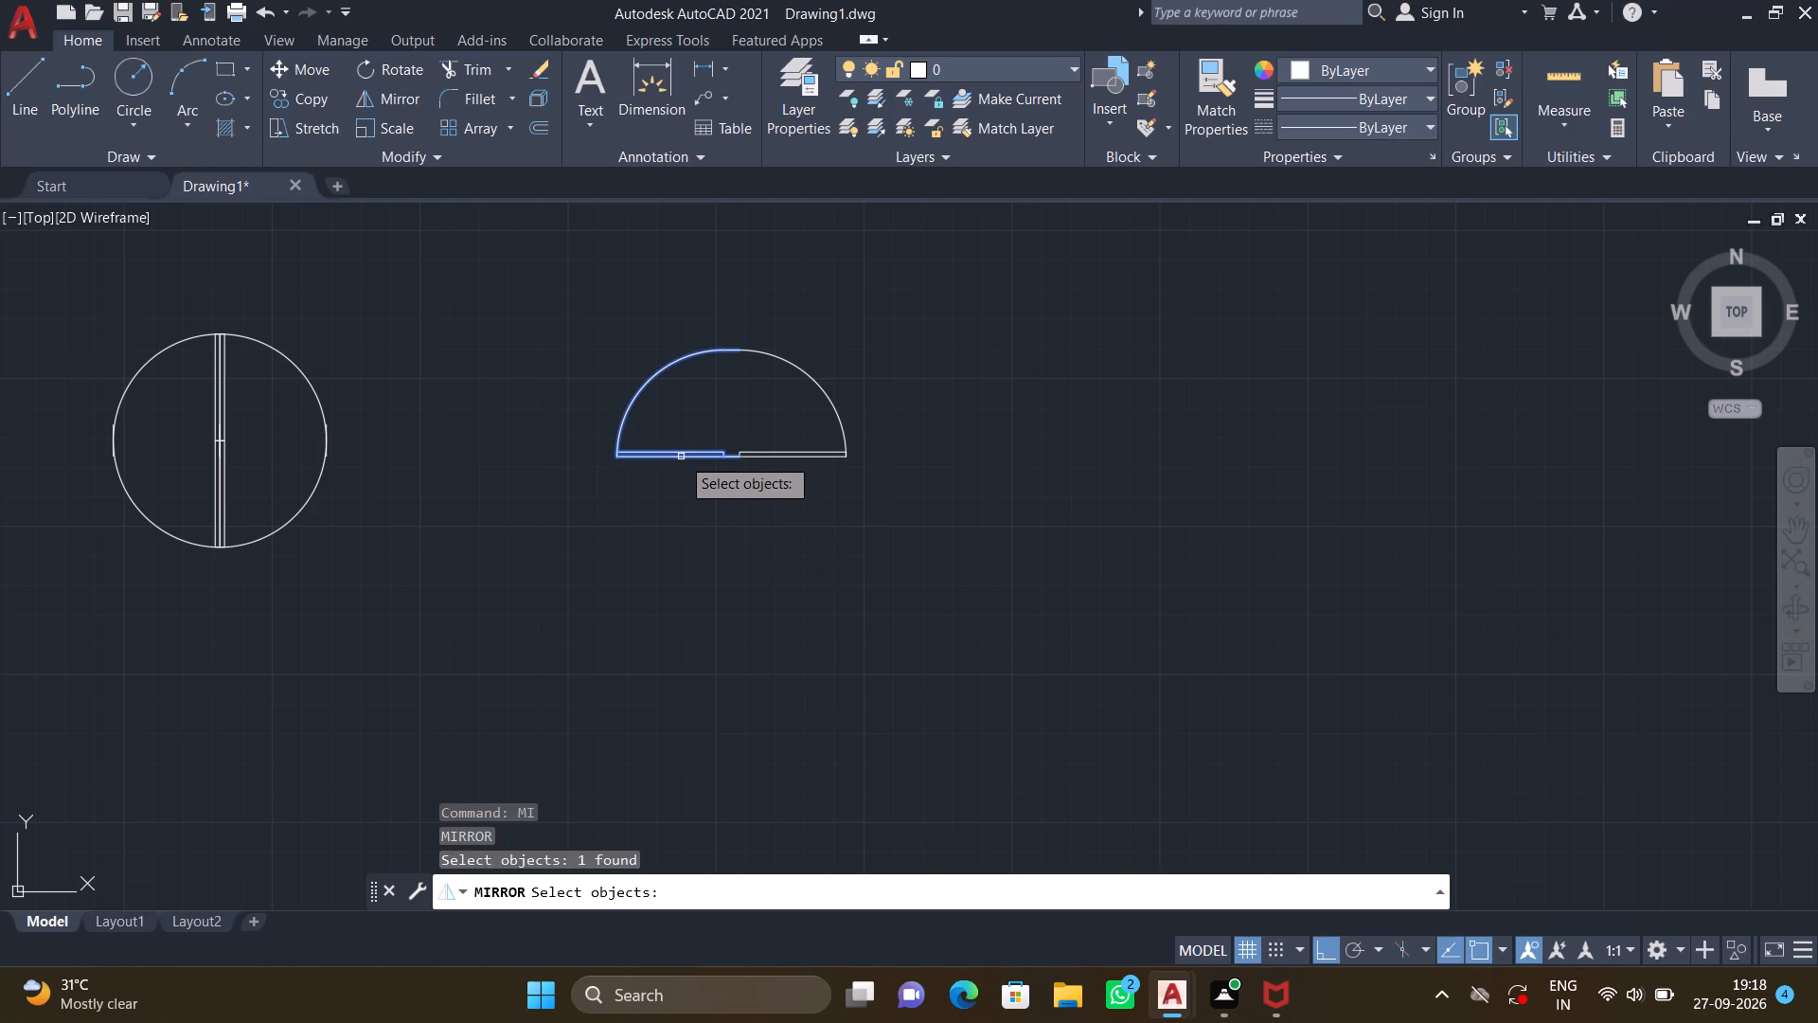
pyautogui.press('Return')
pyautogui.click(721, 460)
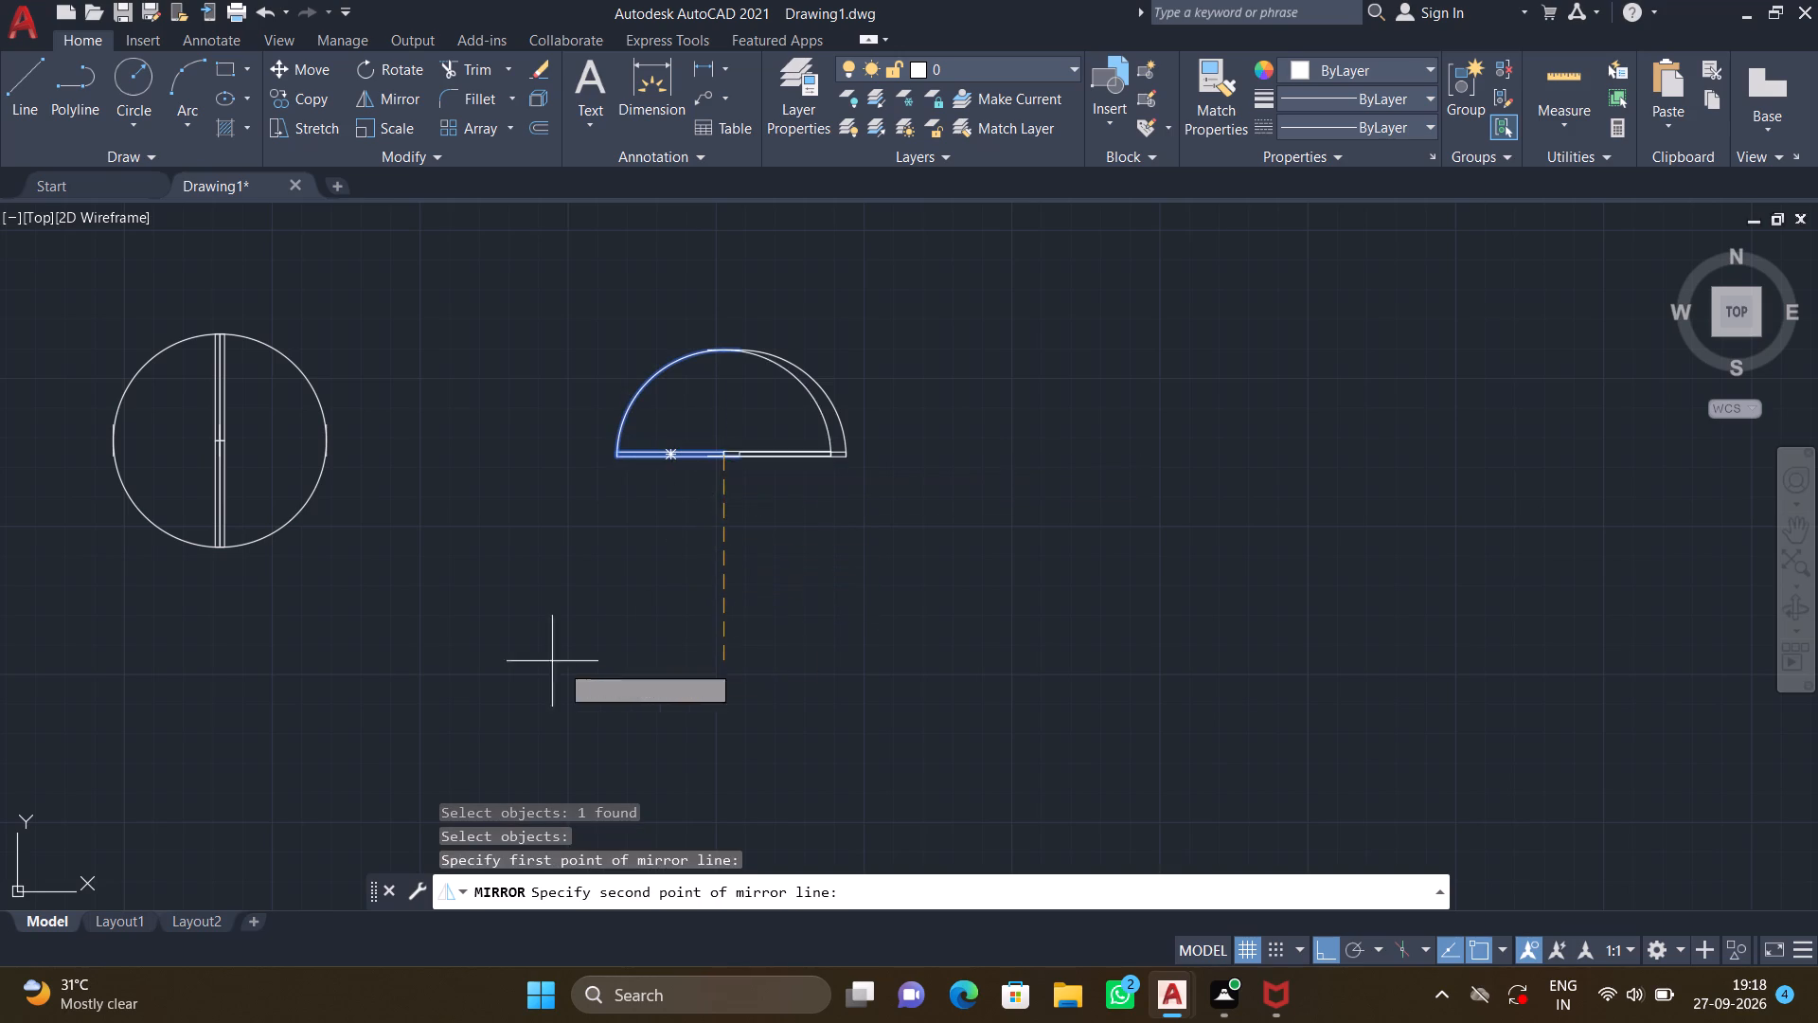
pyautogui.click(463, 476)
pyautogui.press('Return')
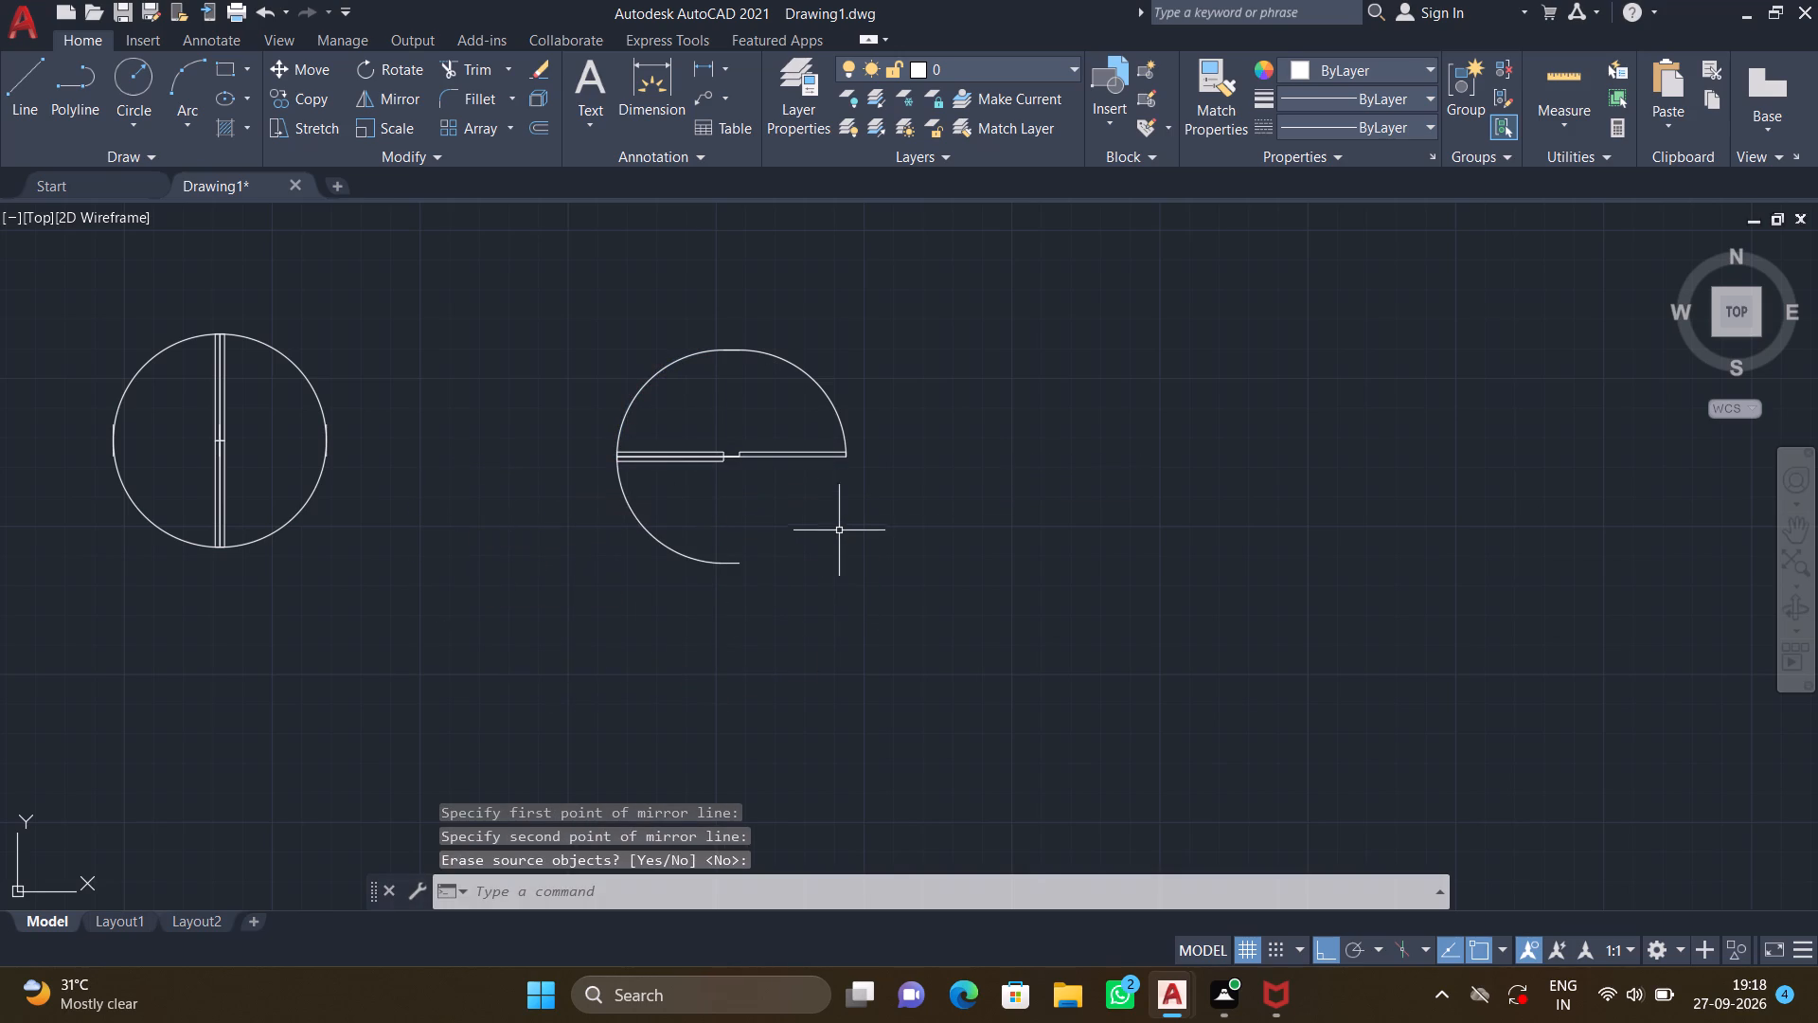
# Mirror the east rotated 3' door downward across a horizontal line through its hinge-side jamb, keeping the original.
pyautogui.press('m')
pyautogui.press('i')
pyautogui.press('Return')
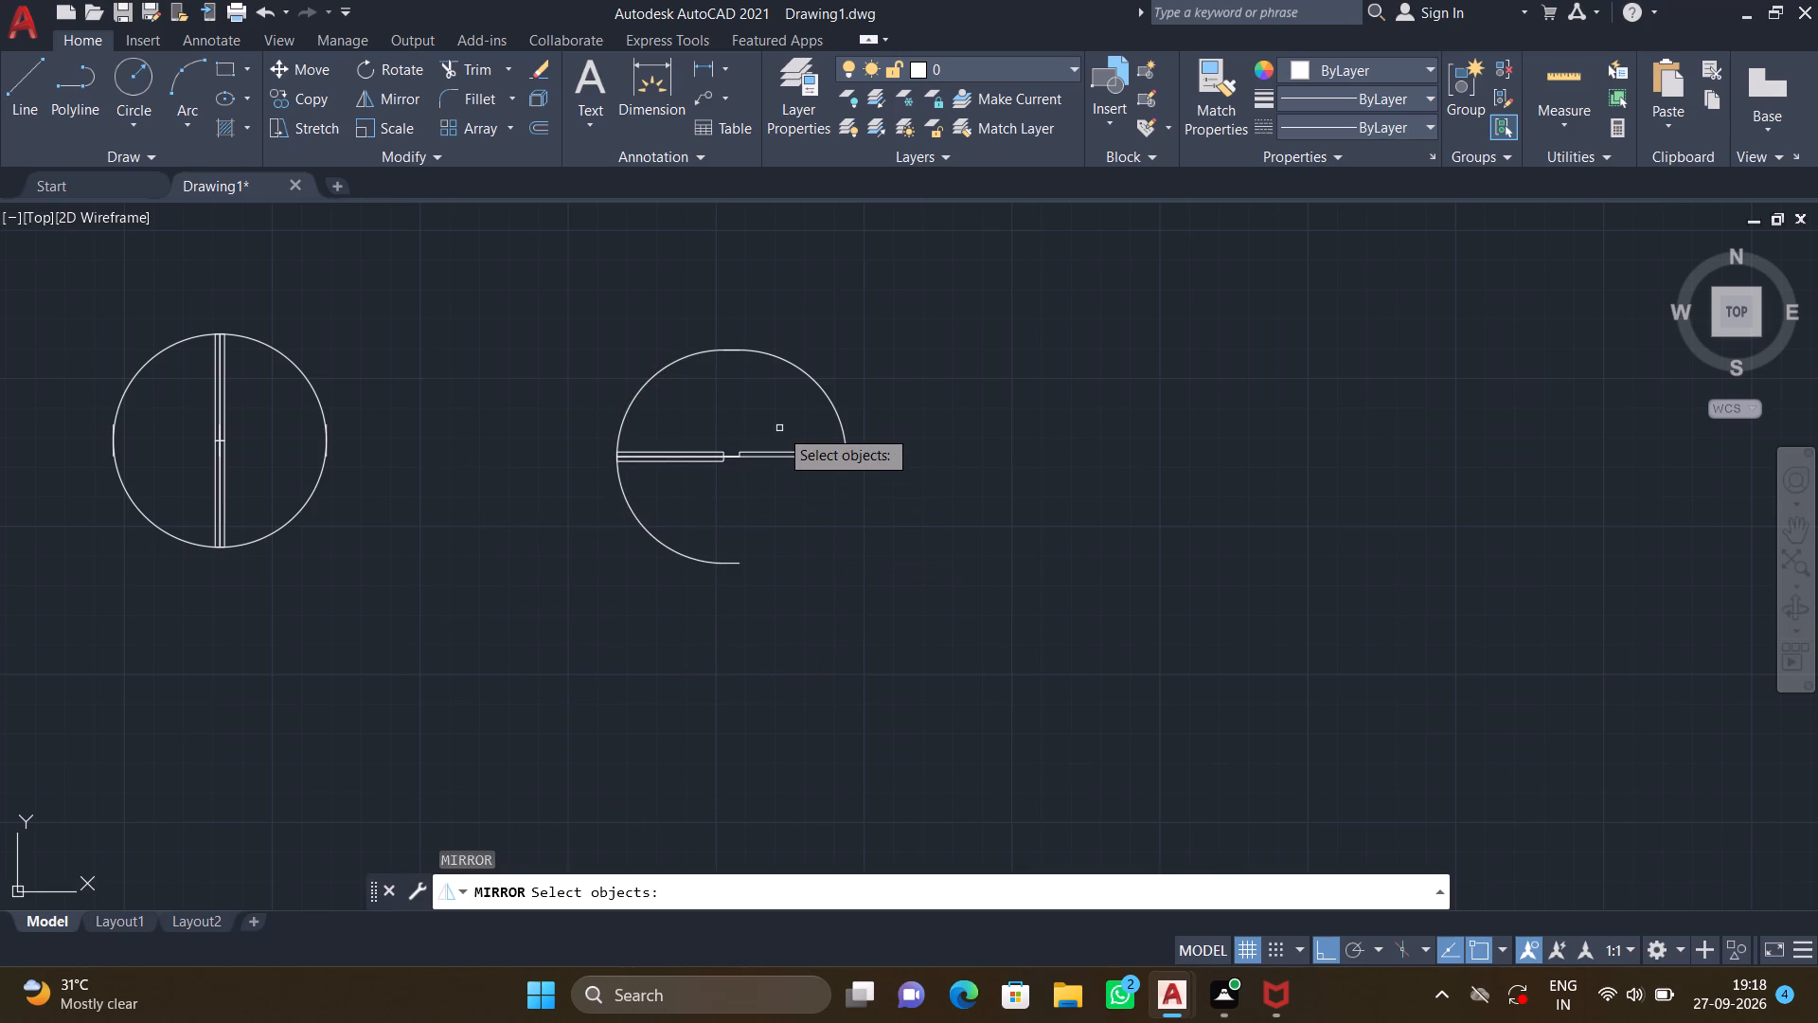
pyautogui.click(789, 455)
pyautogui.press('Return')
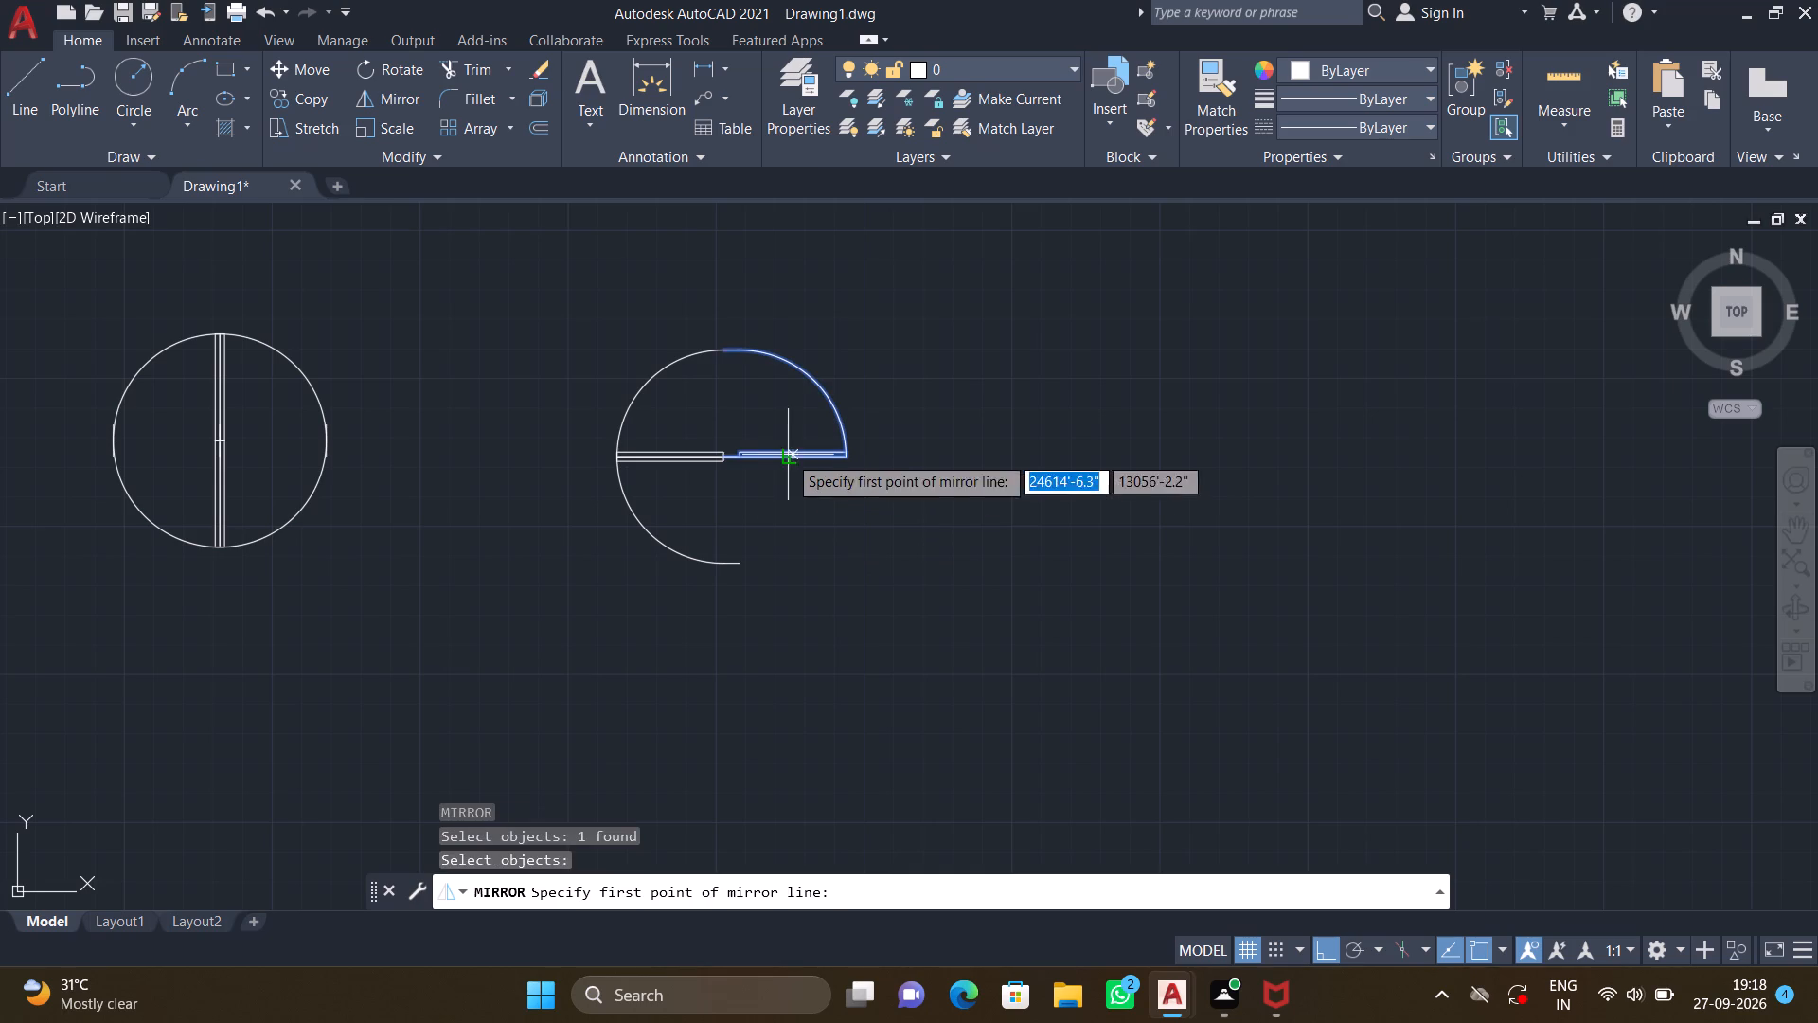
pyautogui.click(729, 456)
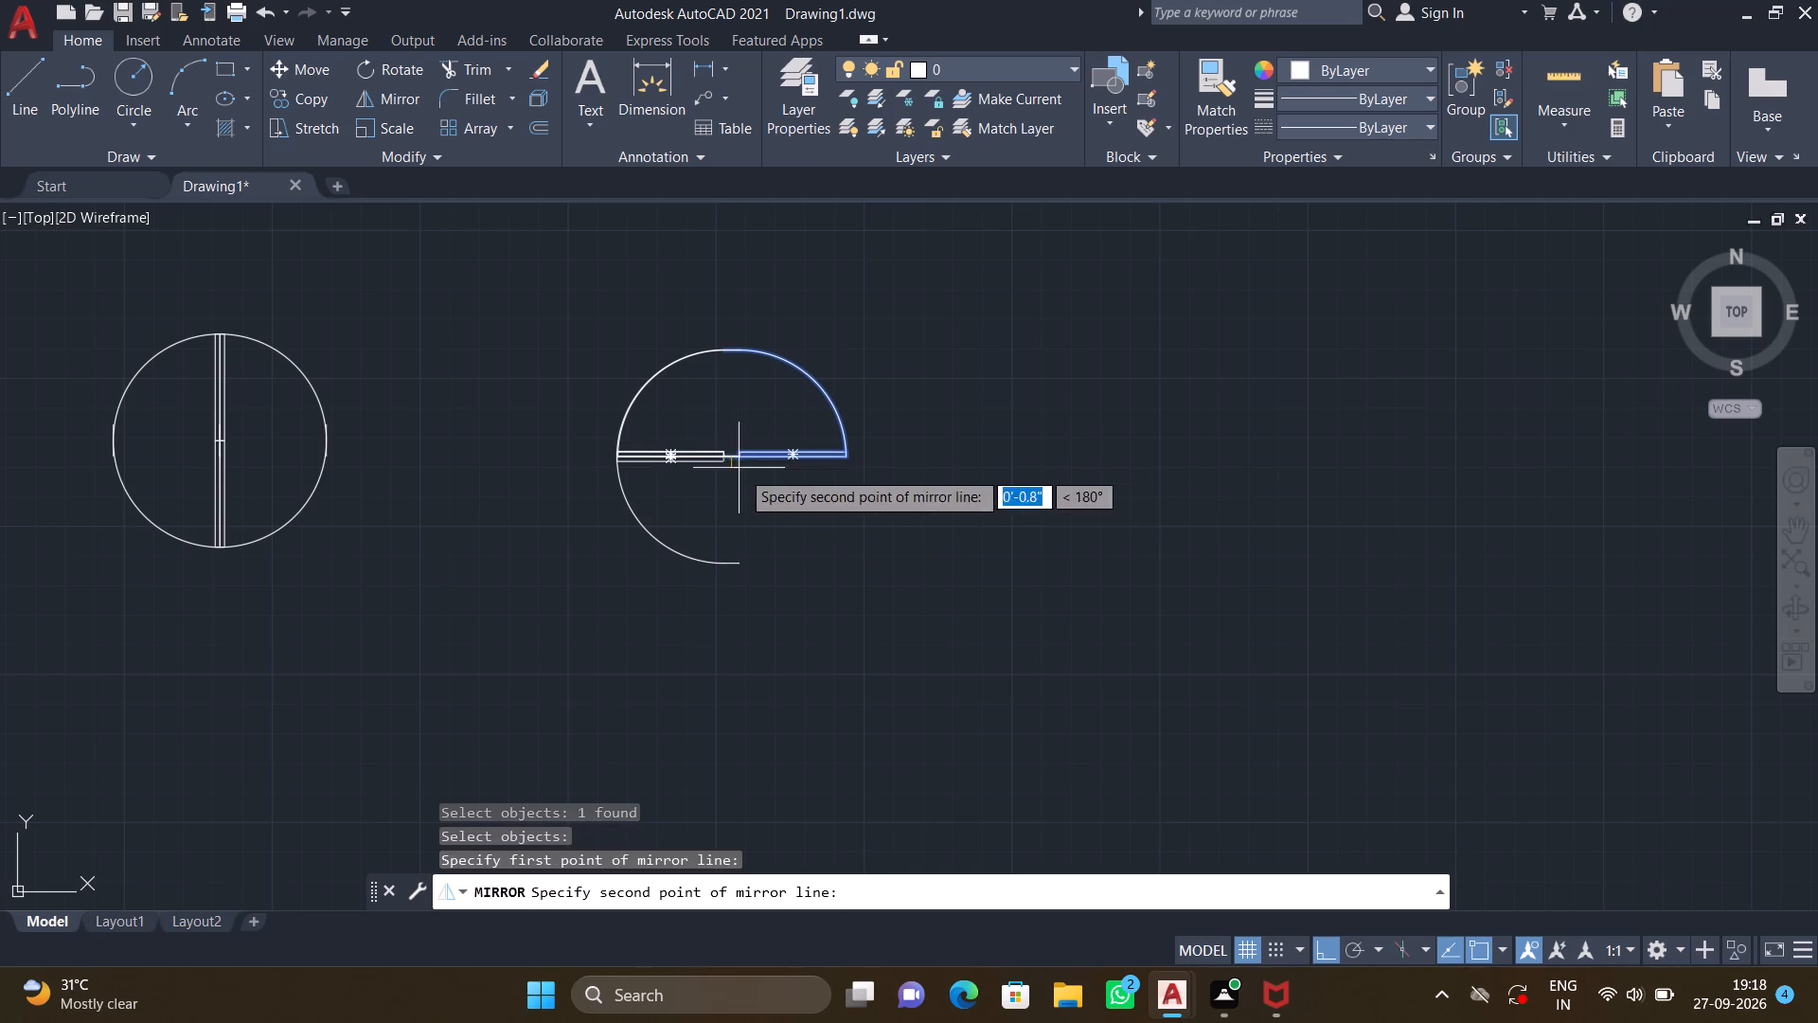
pyautogui.click(485, 612)
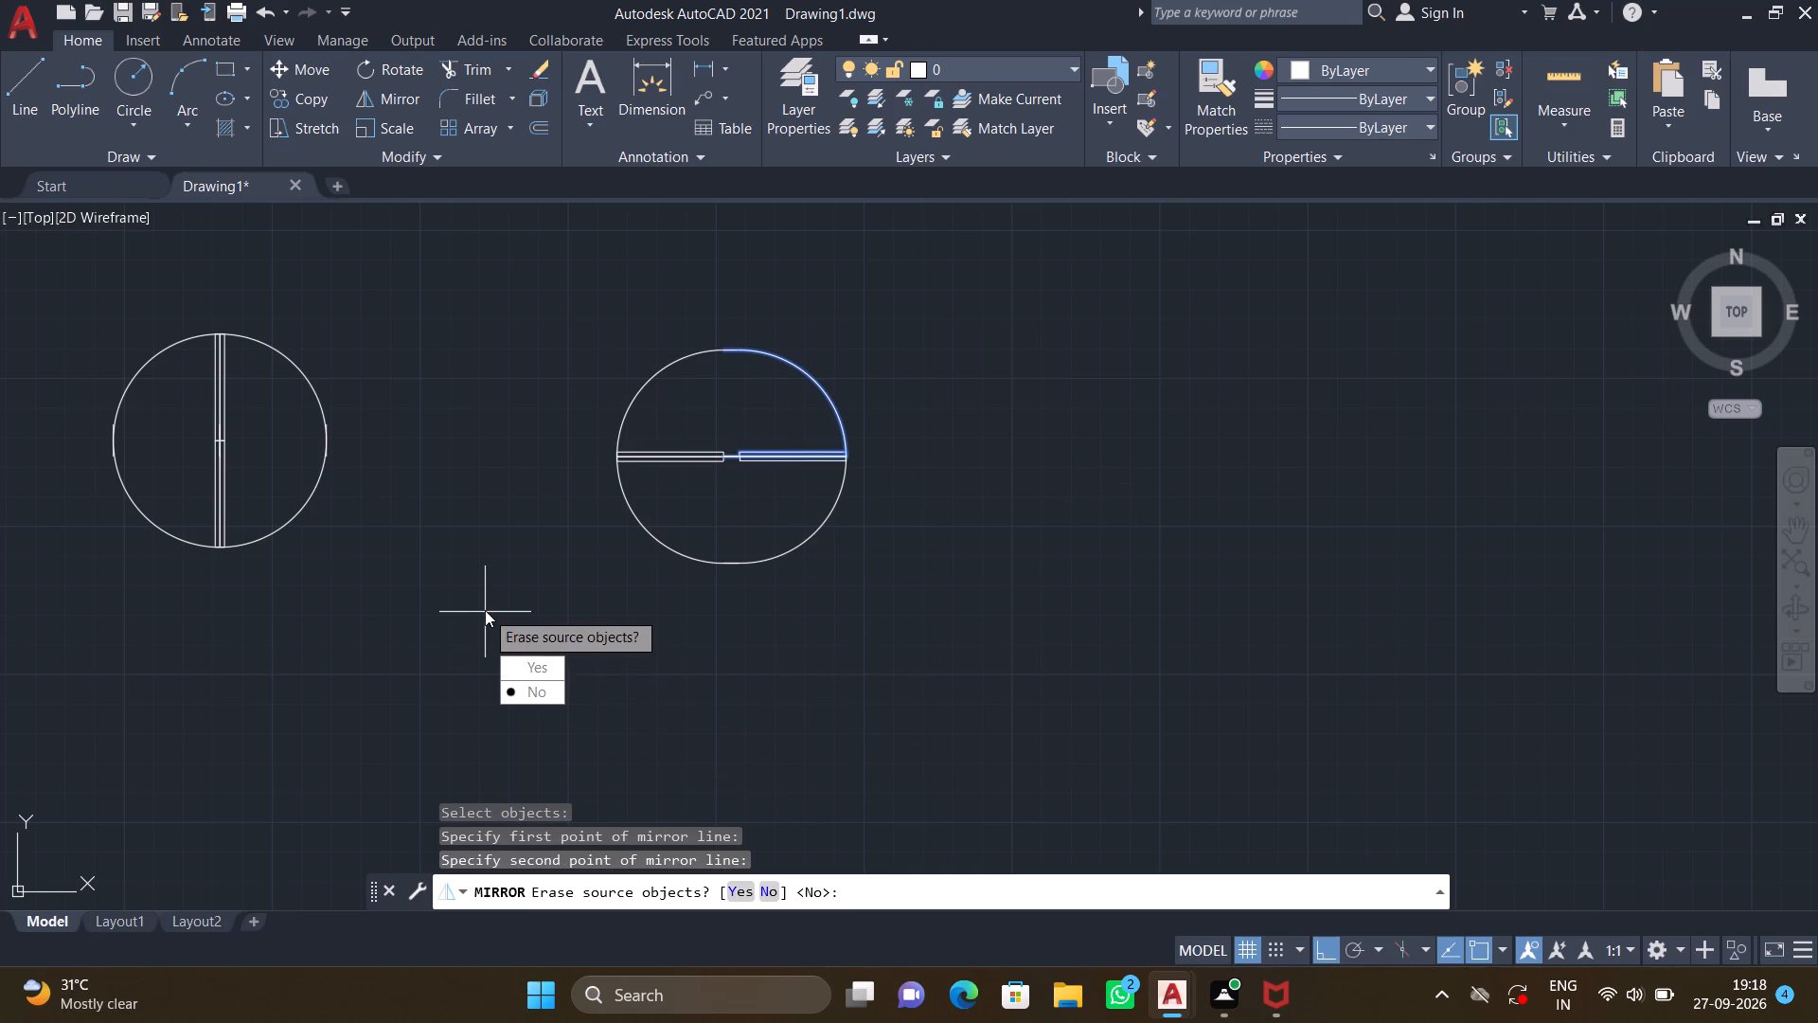
pyautogui.press('Return')
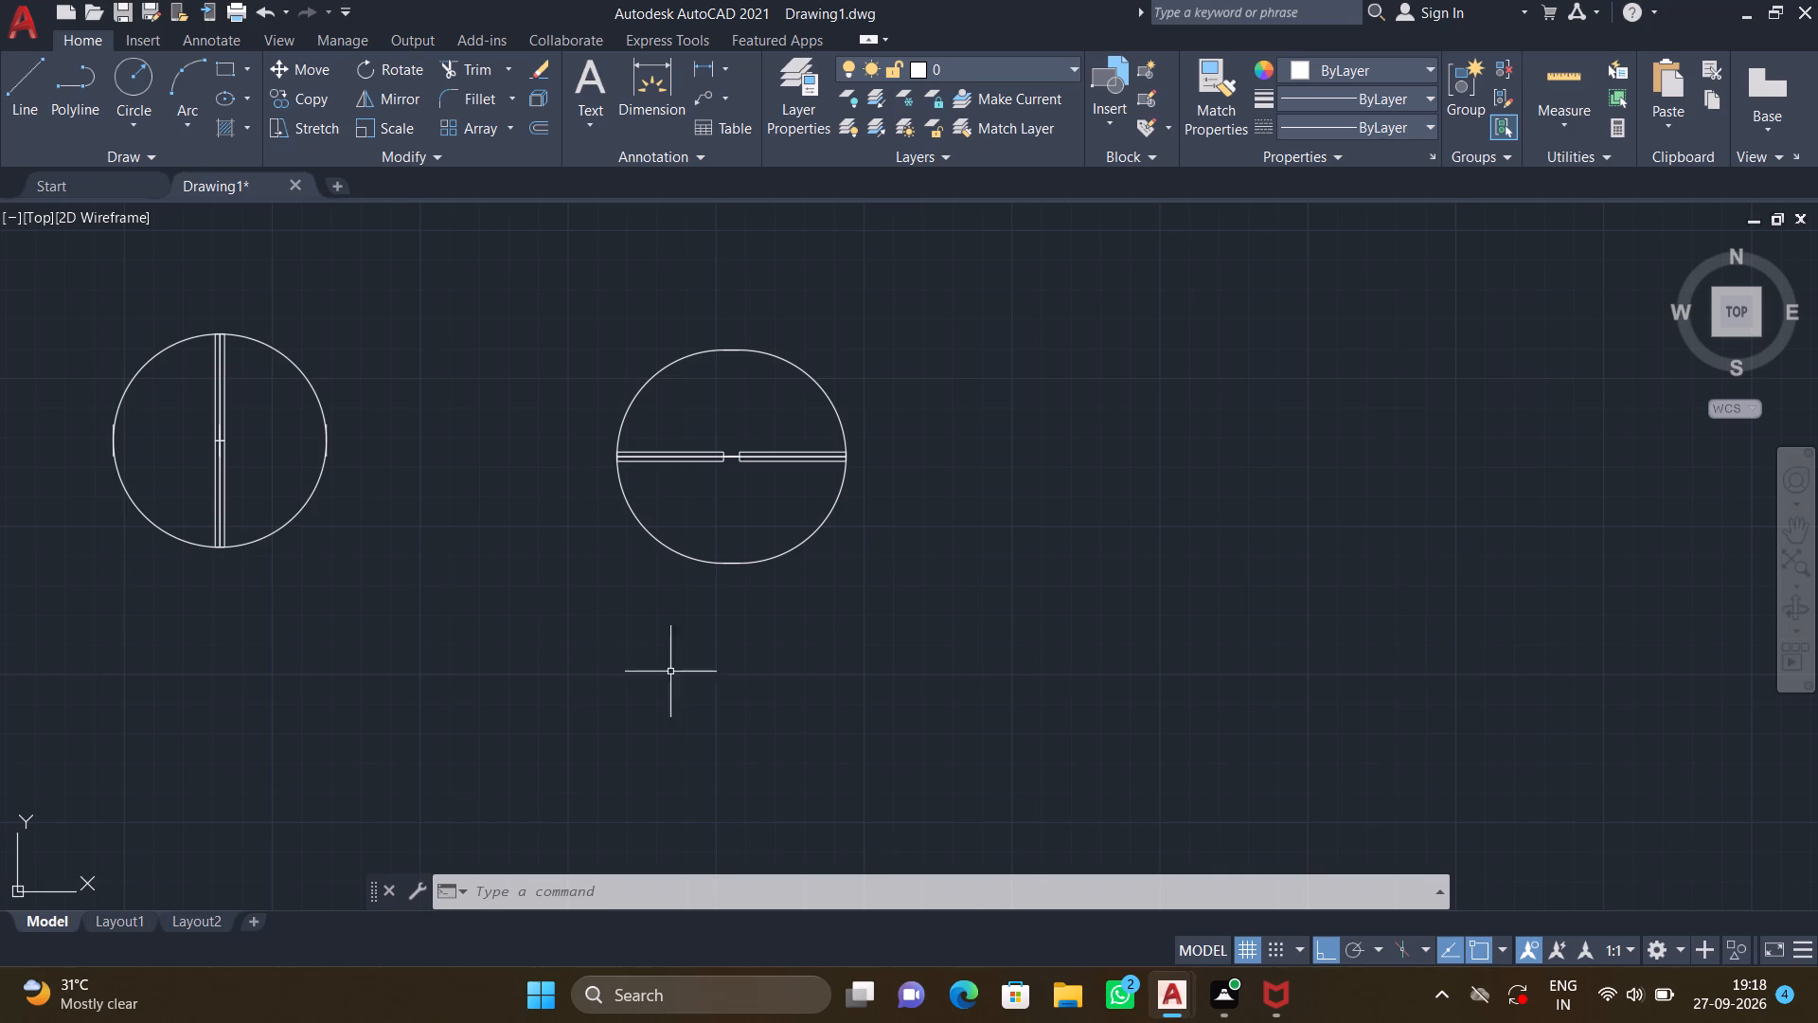
# Mirror the 2' door to the west across a vertical line through its leaf's inner hinge-end corner, keeping the original.
pyautogui.moveTo(872, 590); pyautogui.dragTo(954, 555, button='middle')
pyautogui.scroll(-2, 929, 579)
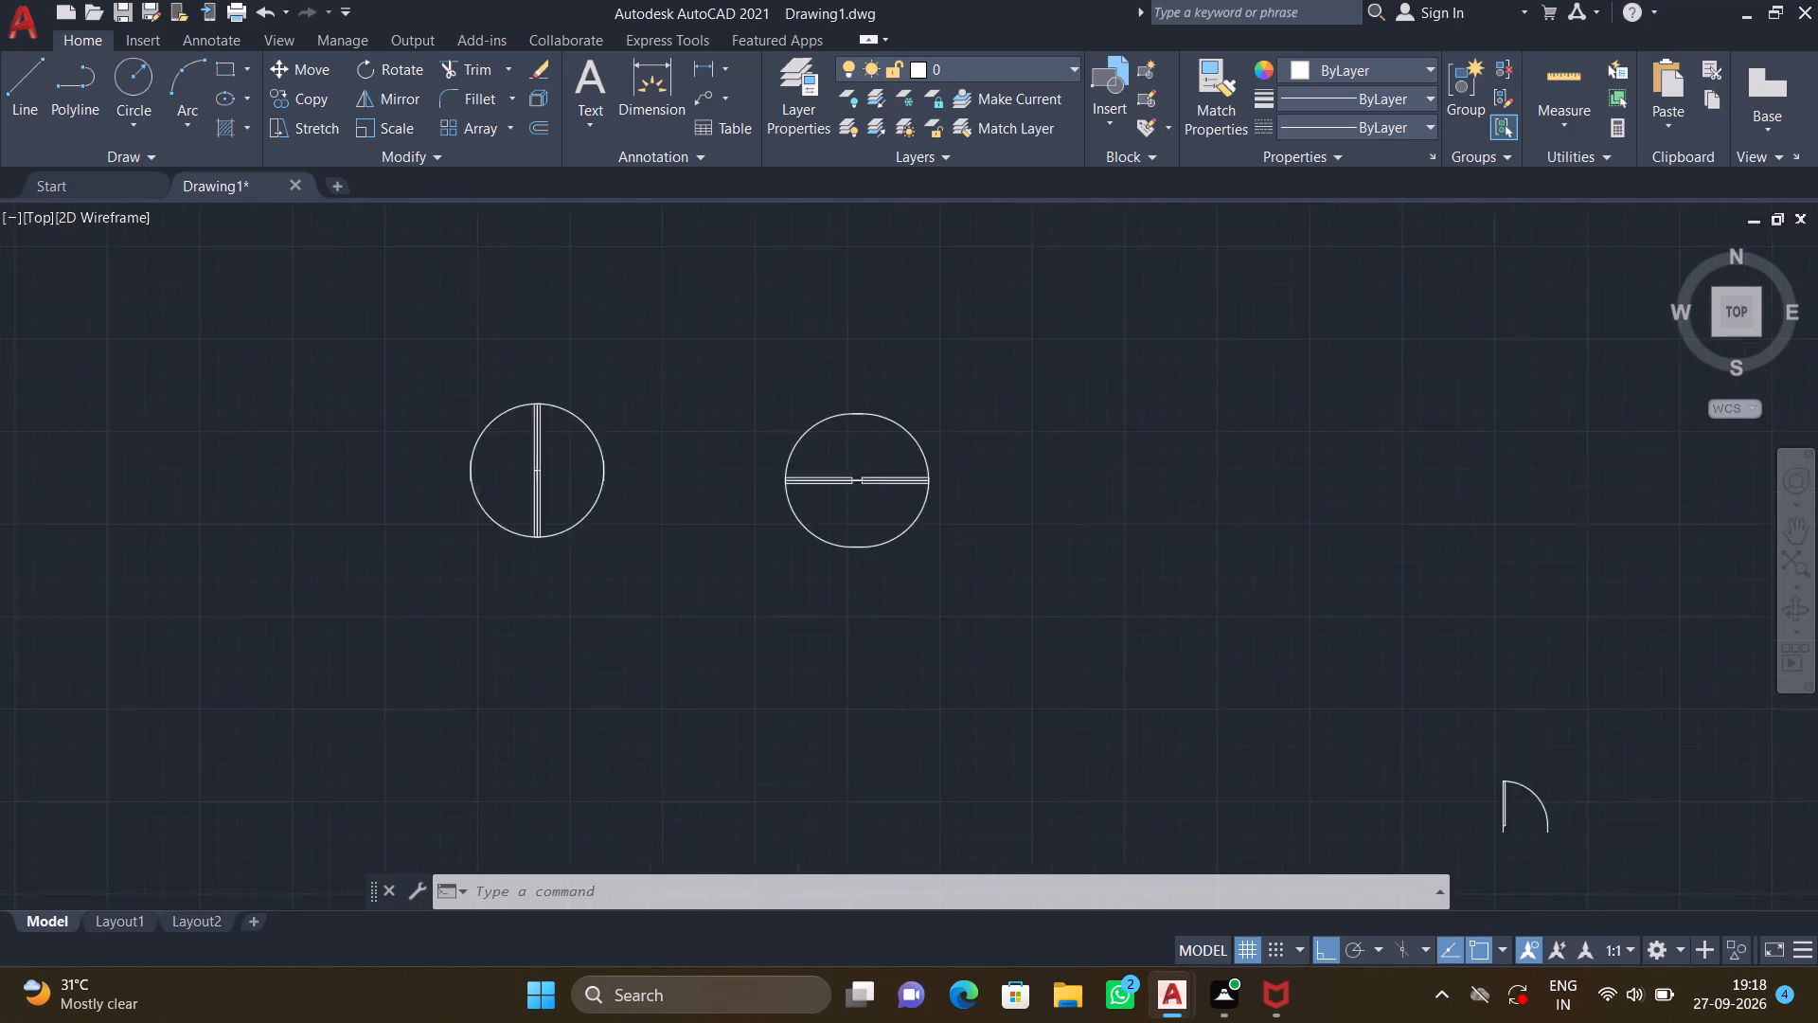
pyautogui.moveTo(1186, 777); pyautogui.dragTo(936, 701, button='middle')
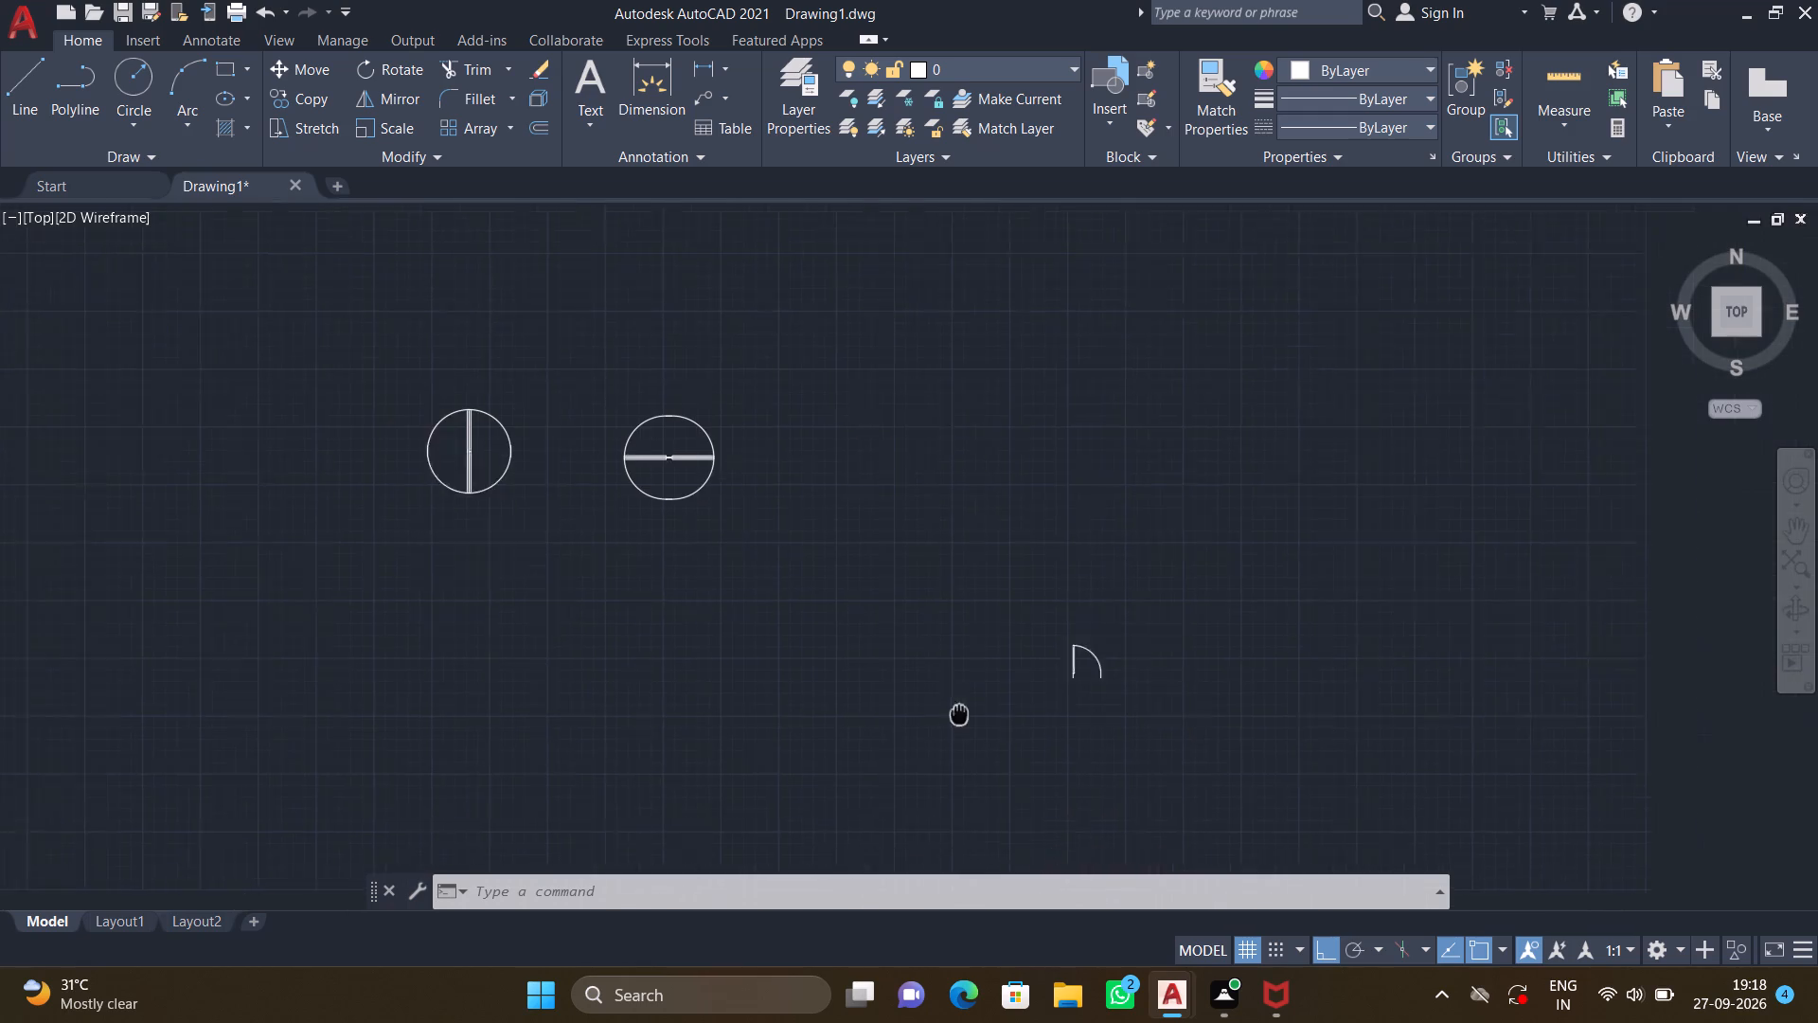
pyautogui.moveTo(936, 701); pyautogui.dragTo(915, 698, button='middle')
pyautogui.scroll(3, 994, 647)
pyautogui.moveTo(1040, 681); pyautogui.dragTo(704, 600, button='middle')
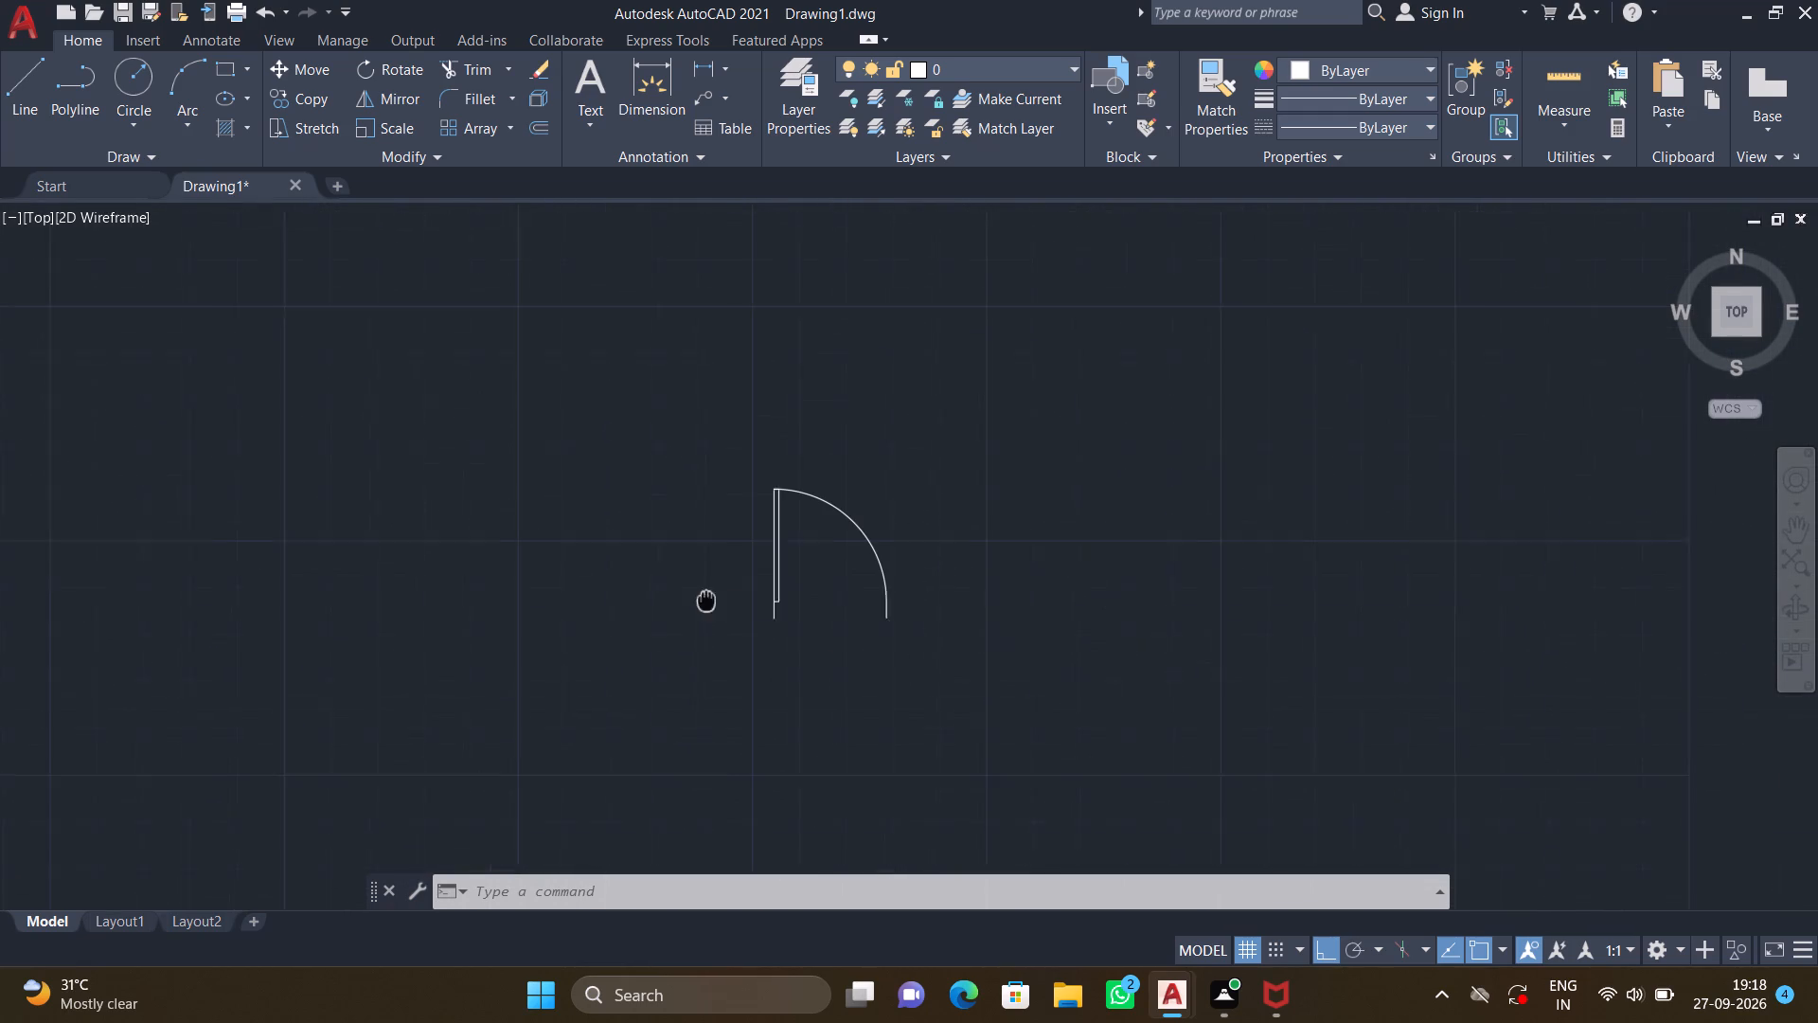
pyautogui.moveTo(704, 600); pyautogui.dragTo(704, 600, button='middle')
pyautogui.write('MI')
pyautogui.press('Return')
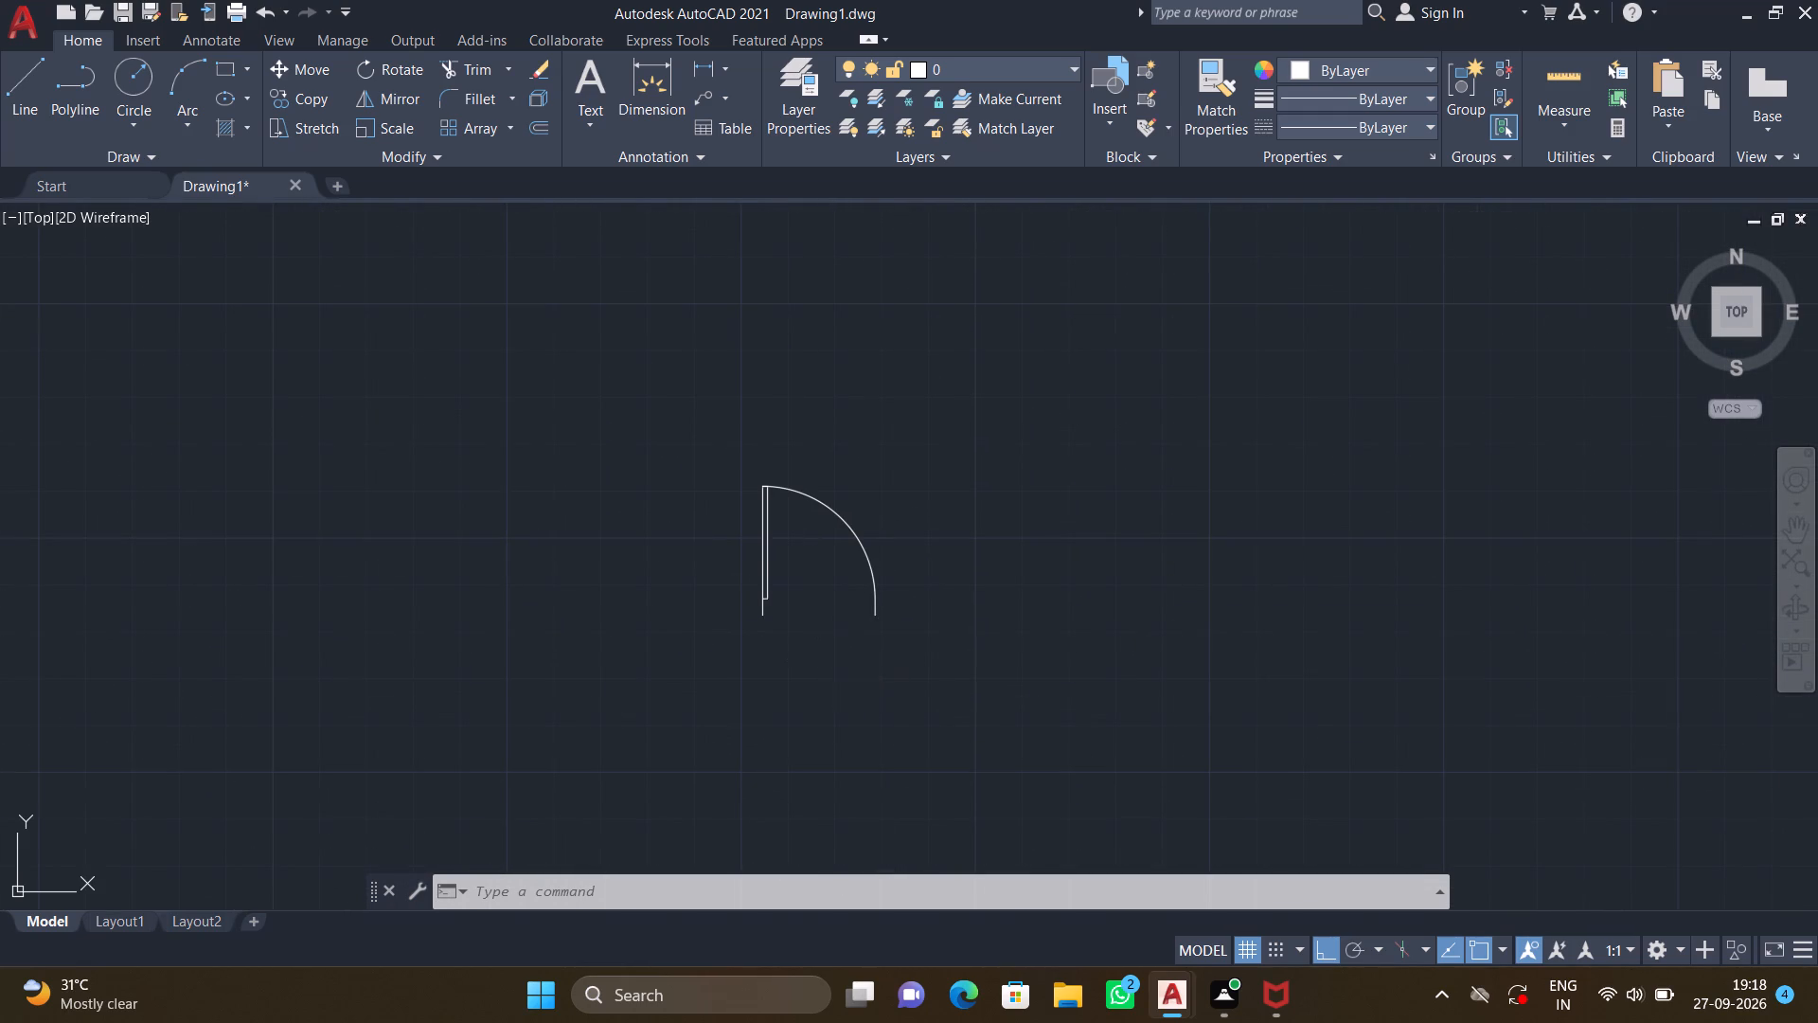
pyautogui.scroll(1, 832, 660)
pyautogui.scroll(-3, 725, 600)
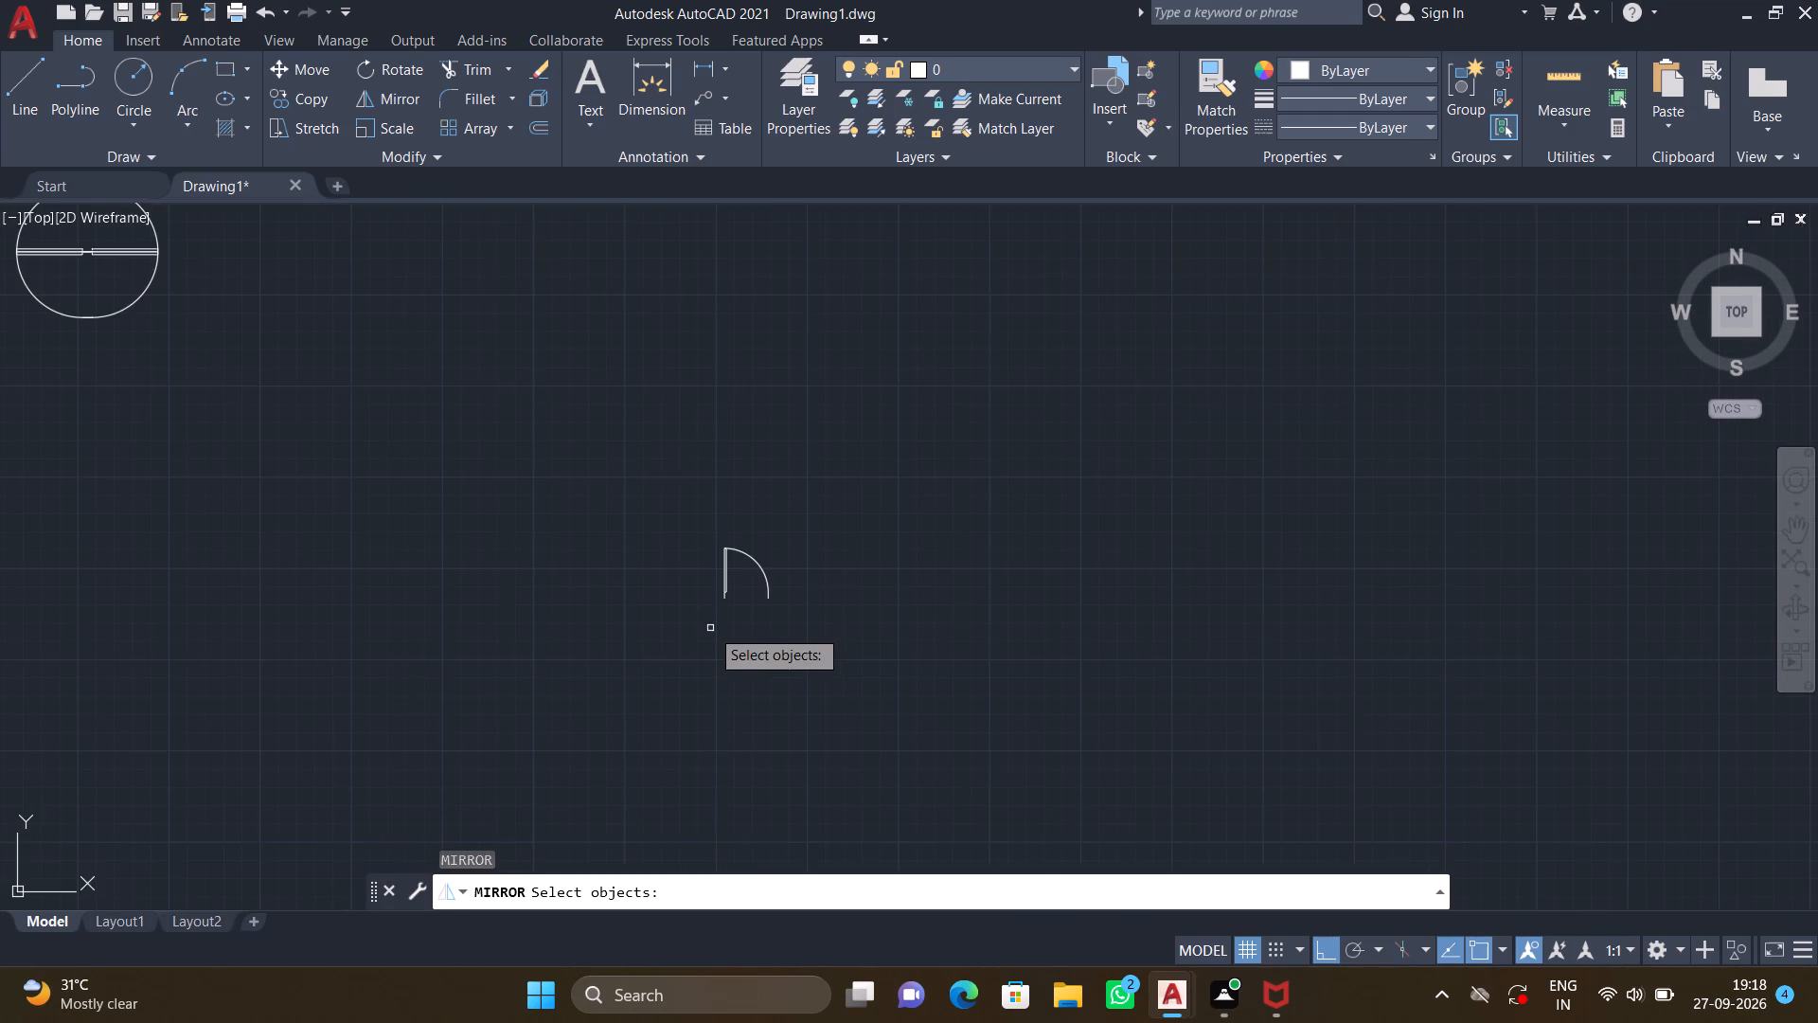
pyautogui.scroll(-2, 689, 646)
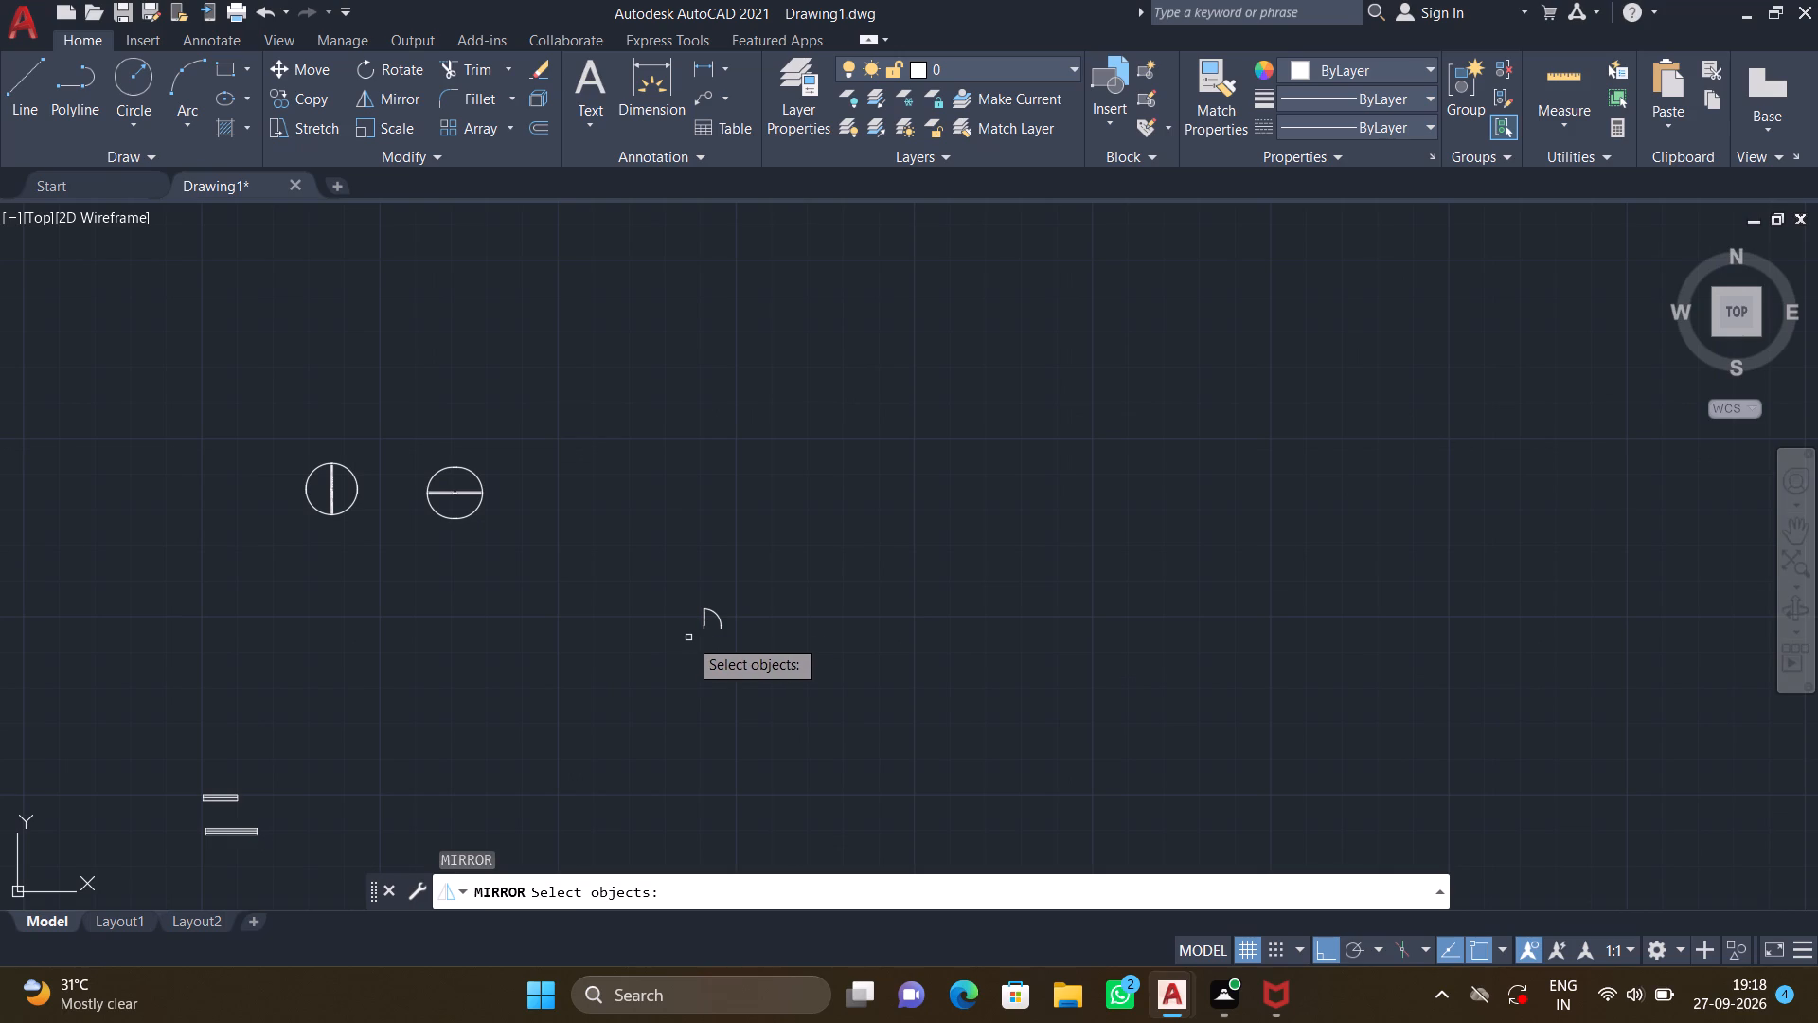
pyautogui.scroll(3, 702, 627)
pyautogui.click(691, 593)
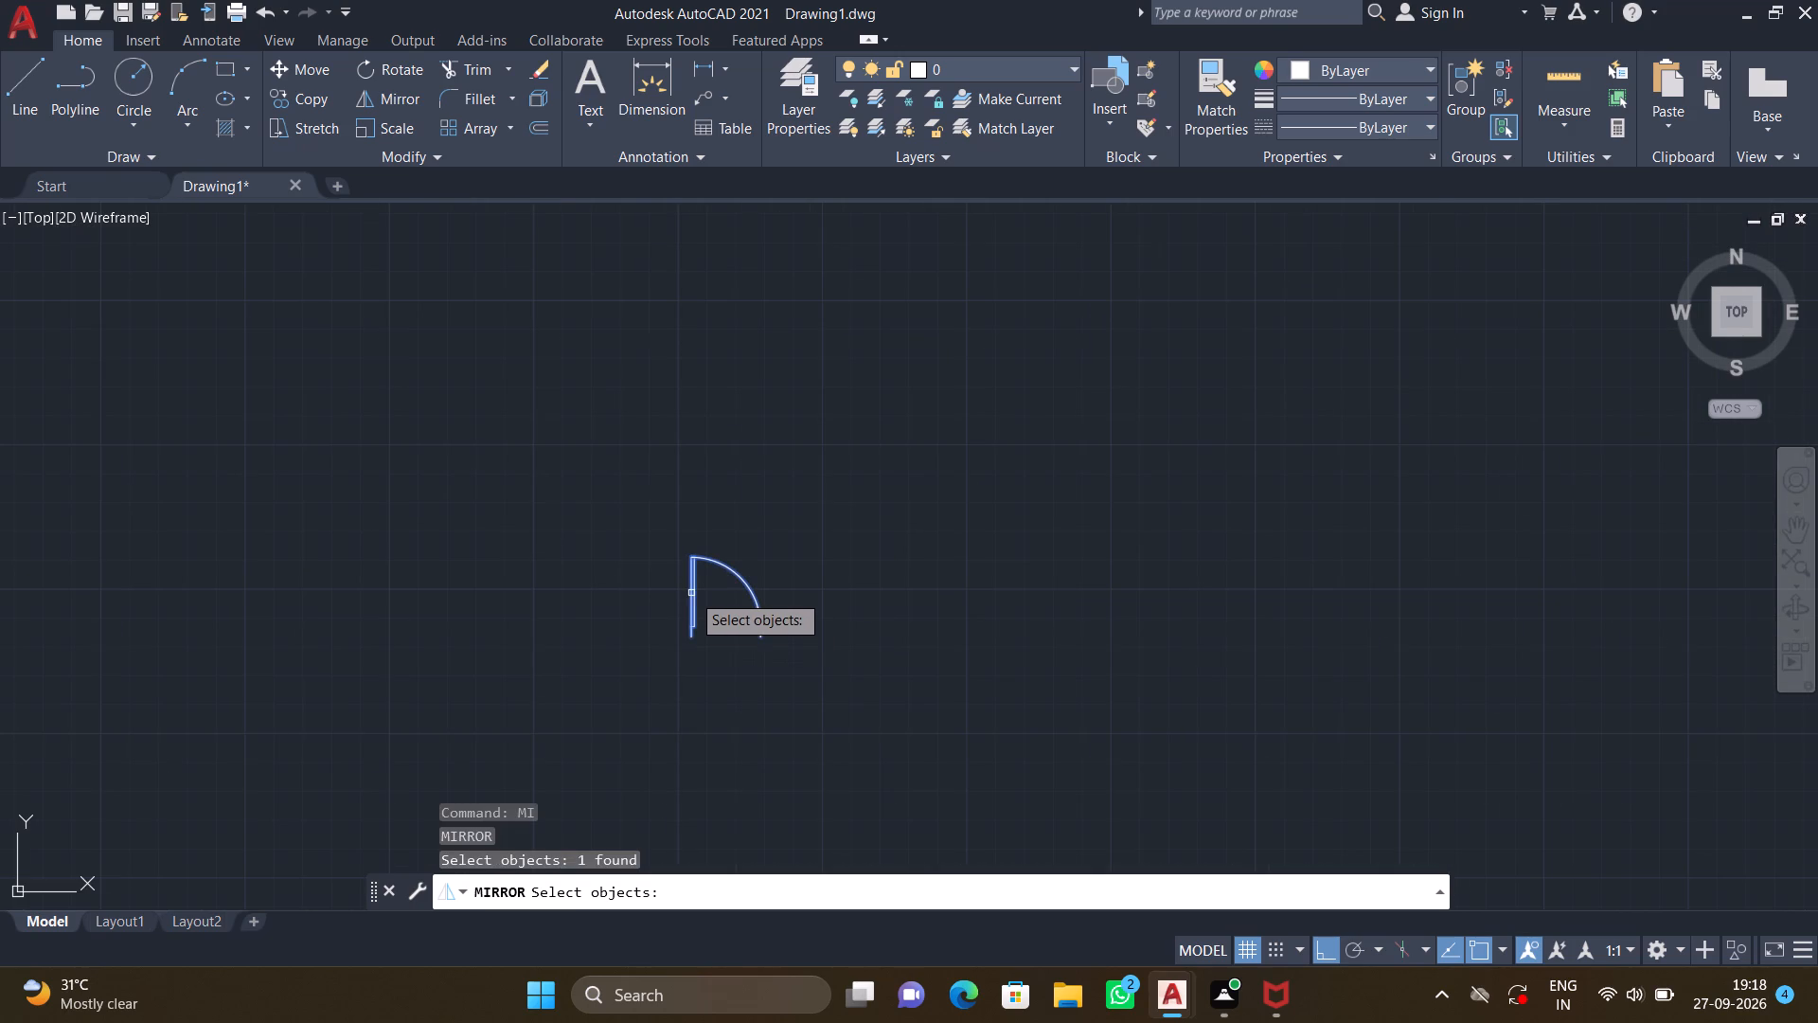
pyautogui.press('Return')
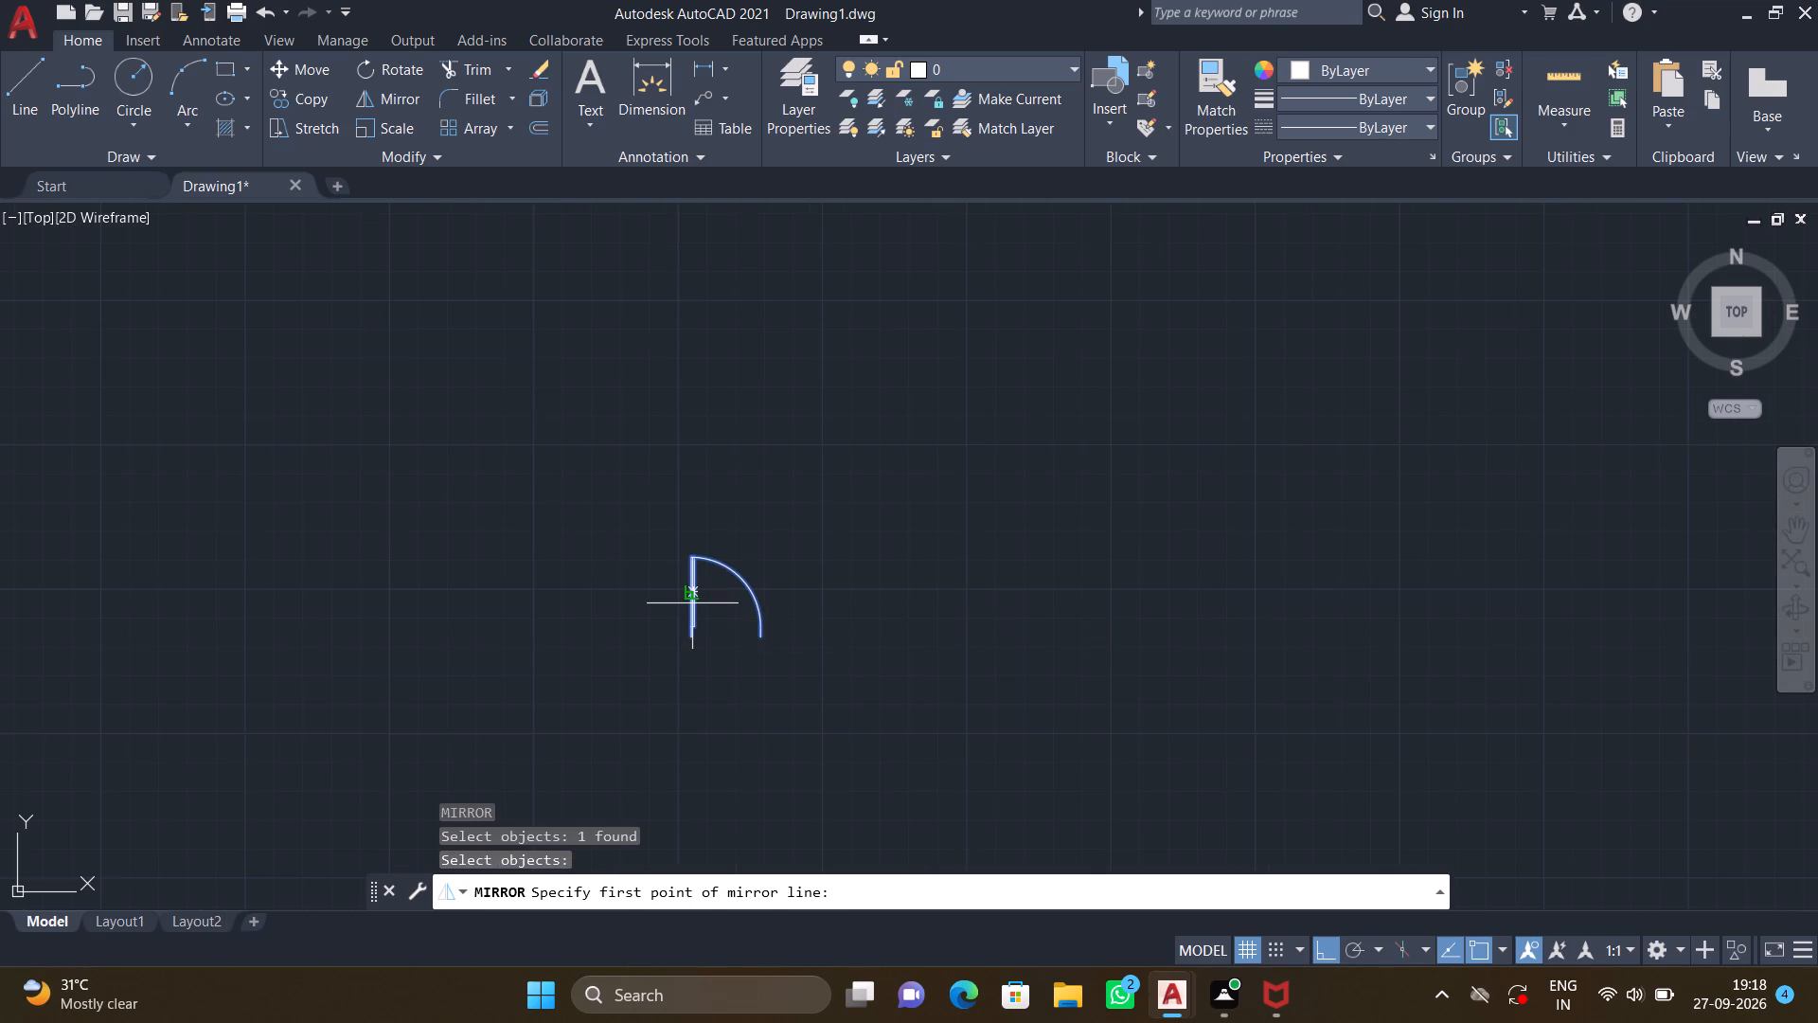
pyautogui.click(694, 630)
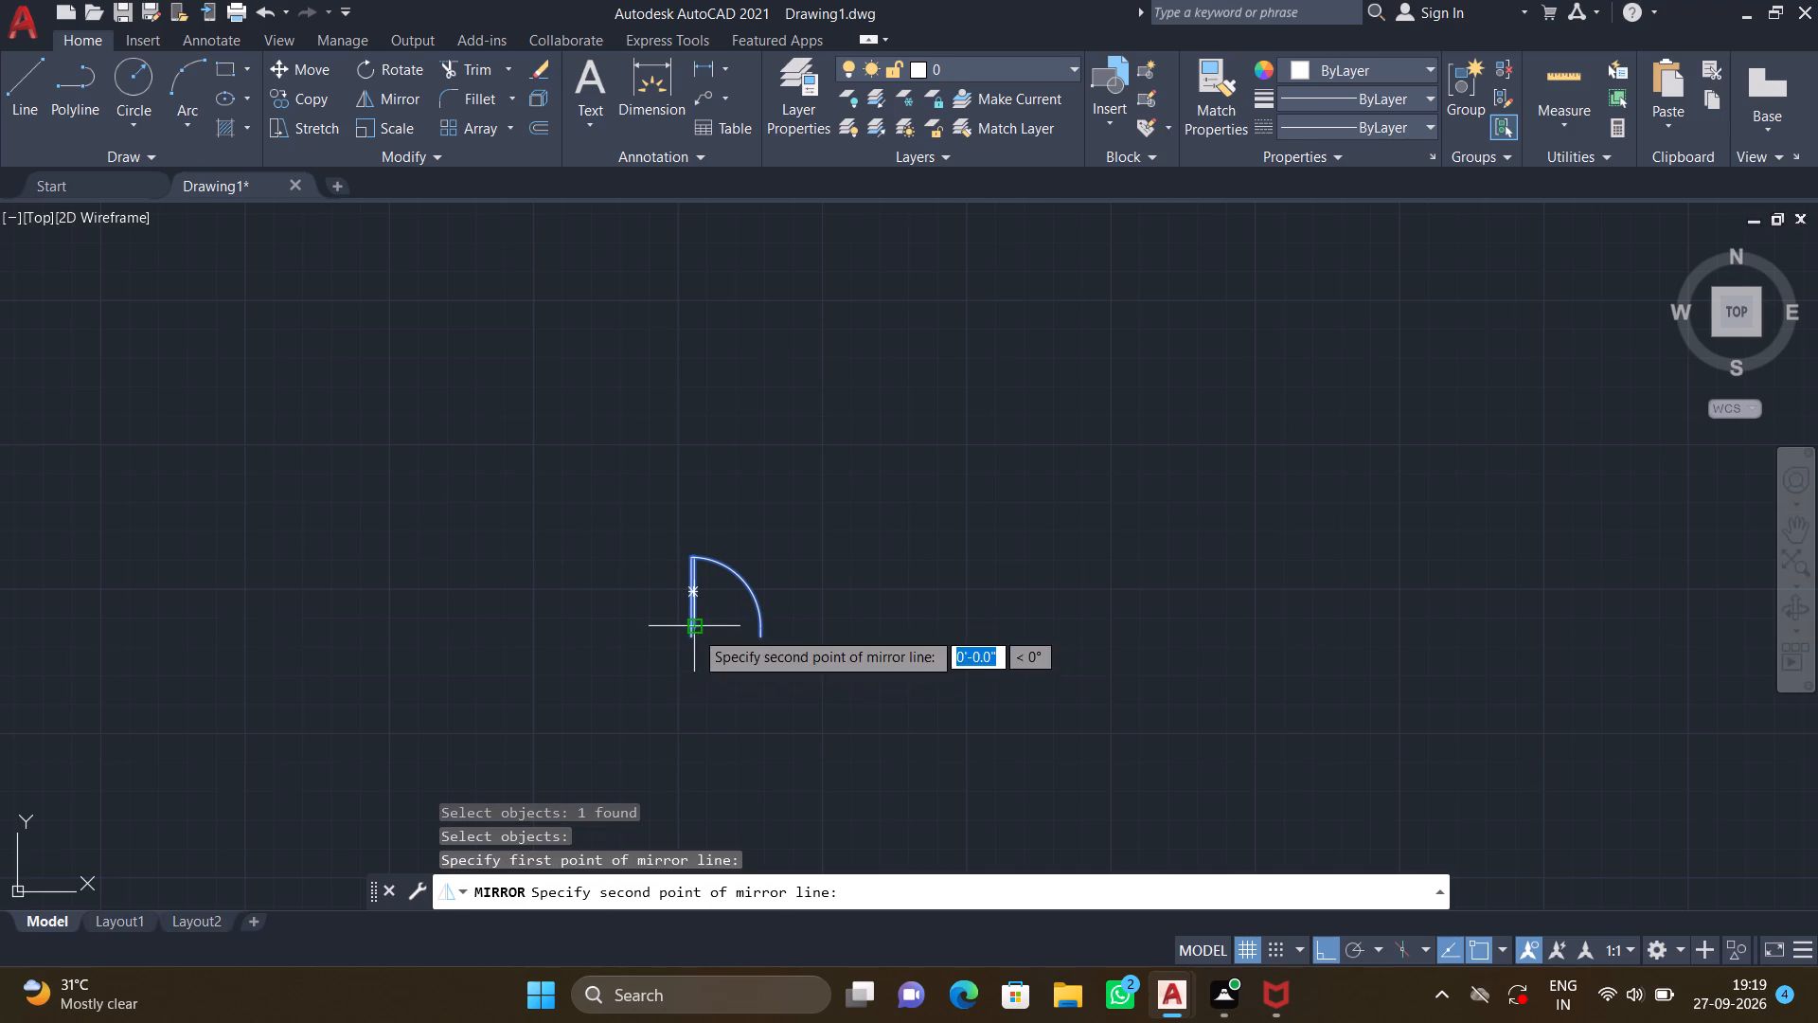
pyautogui.click(633, 451)
pyautogui.press('Return')
# Examine the mirrored 2' door pair at its leaf tops and hinge-side jambs.
pyautogui.moveTo(673, 658); pyautogui.dragTo(674, 646, button='middle')
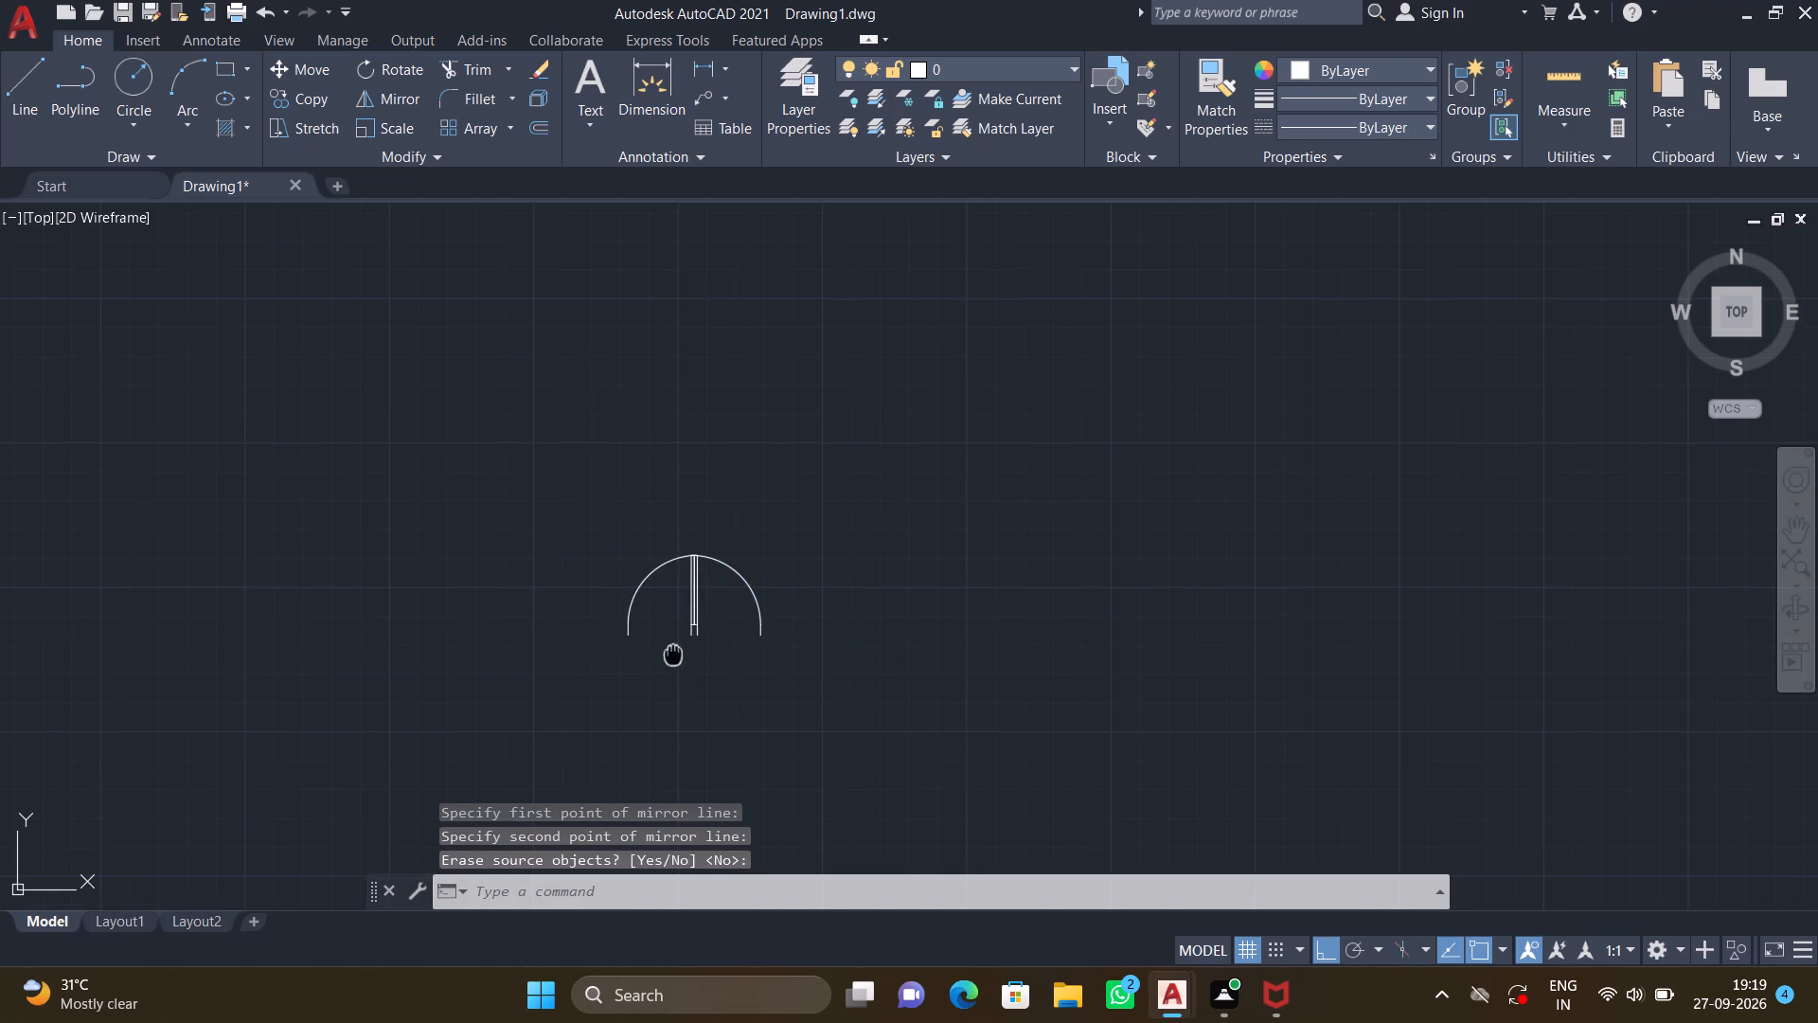
pyautogui.moveTo(674, 646); pyautogui.dragTo(702, 564, button='middle')
pyautogui.scroll(4, 715, 488)
pyautogui.moveTo(689, 499); pyautogui.dragTo(652, 373, button='middle')
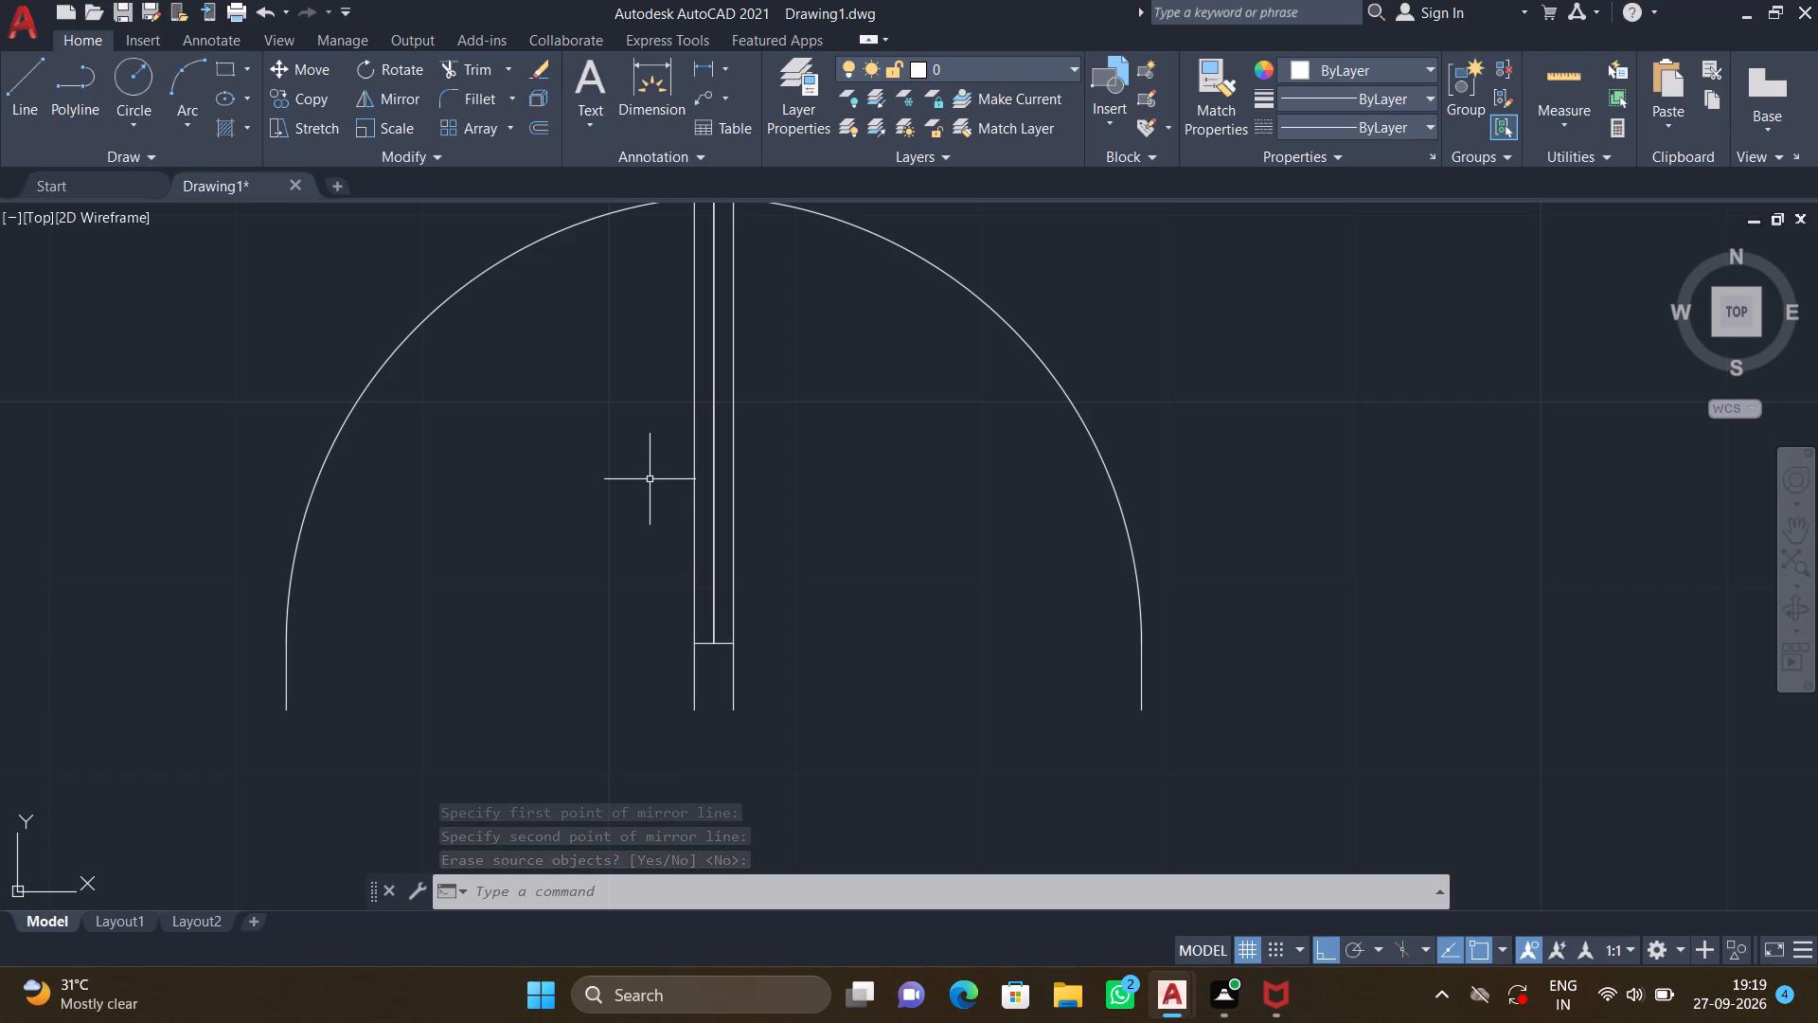
pyautogui.scroll(-2, 609, 418)
pyautogui.scroll(4, 644, 331)
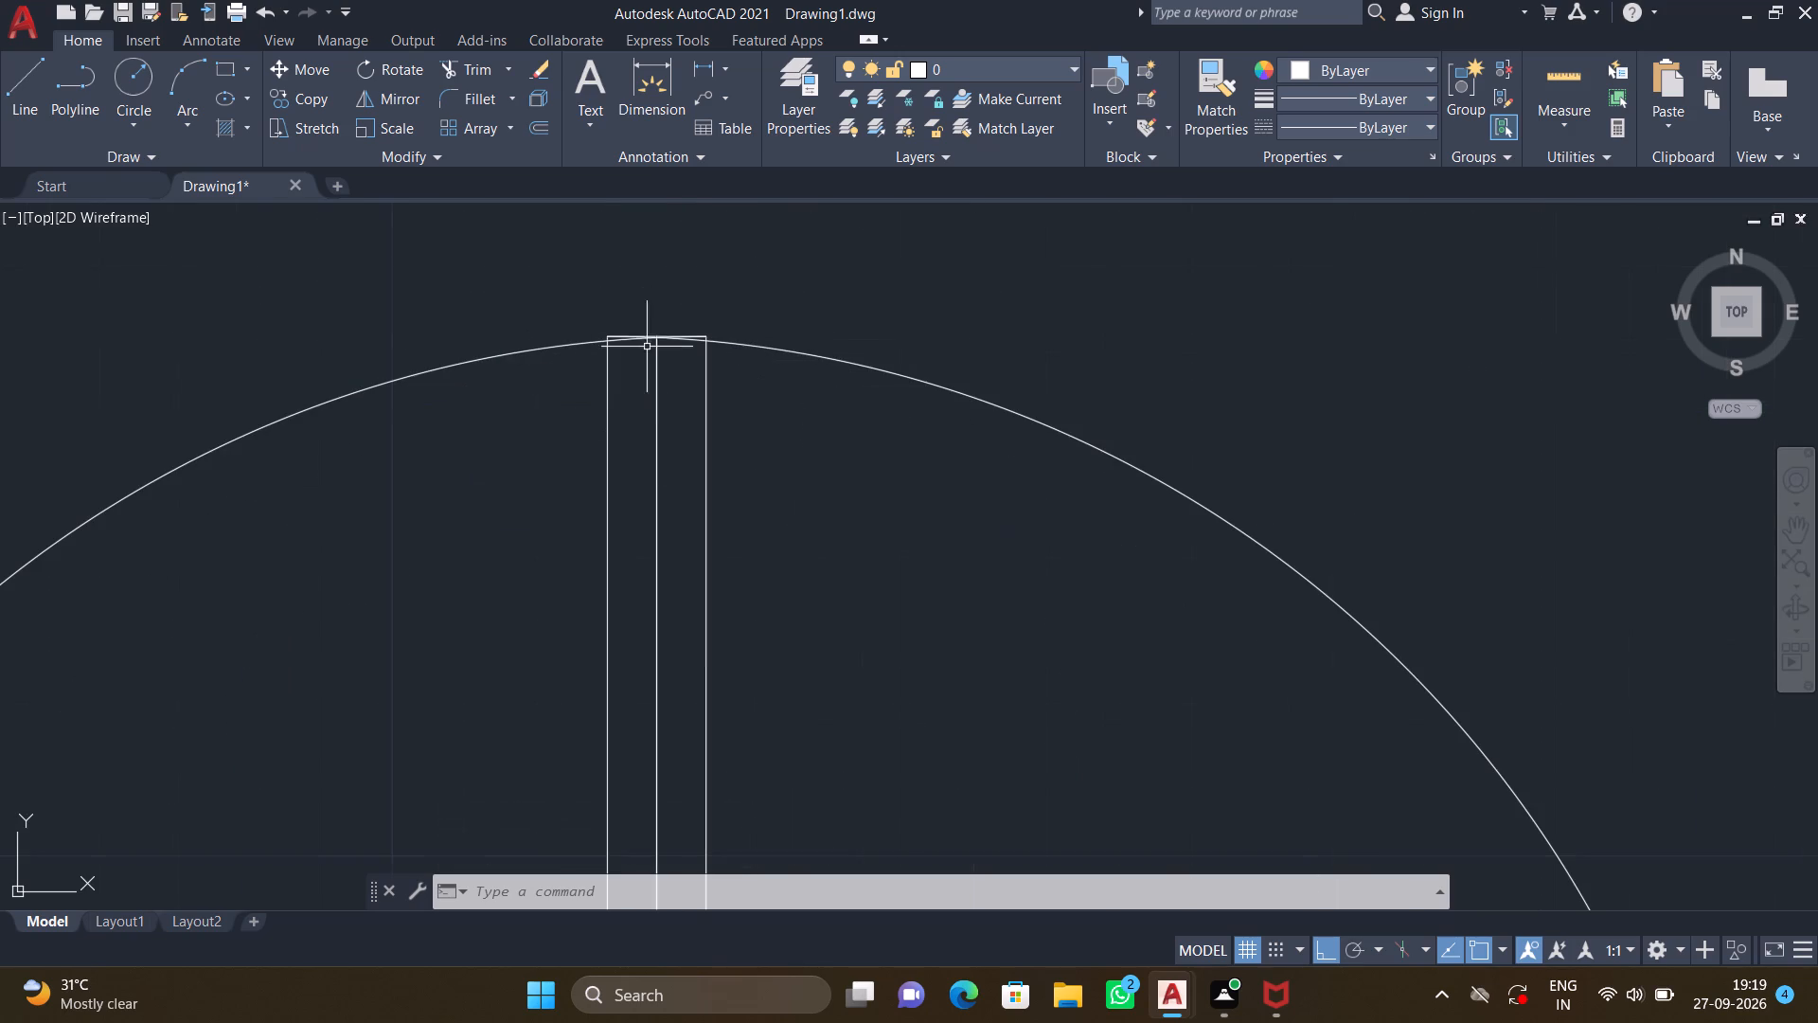
pyautogui.moveTo(572, 499); pyautogui.dragTo(588, 416, button='middle')
pyautogui.scroll(-2, 592, 425)
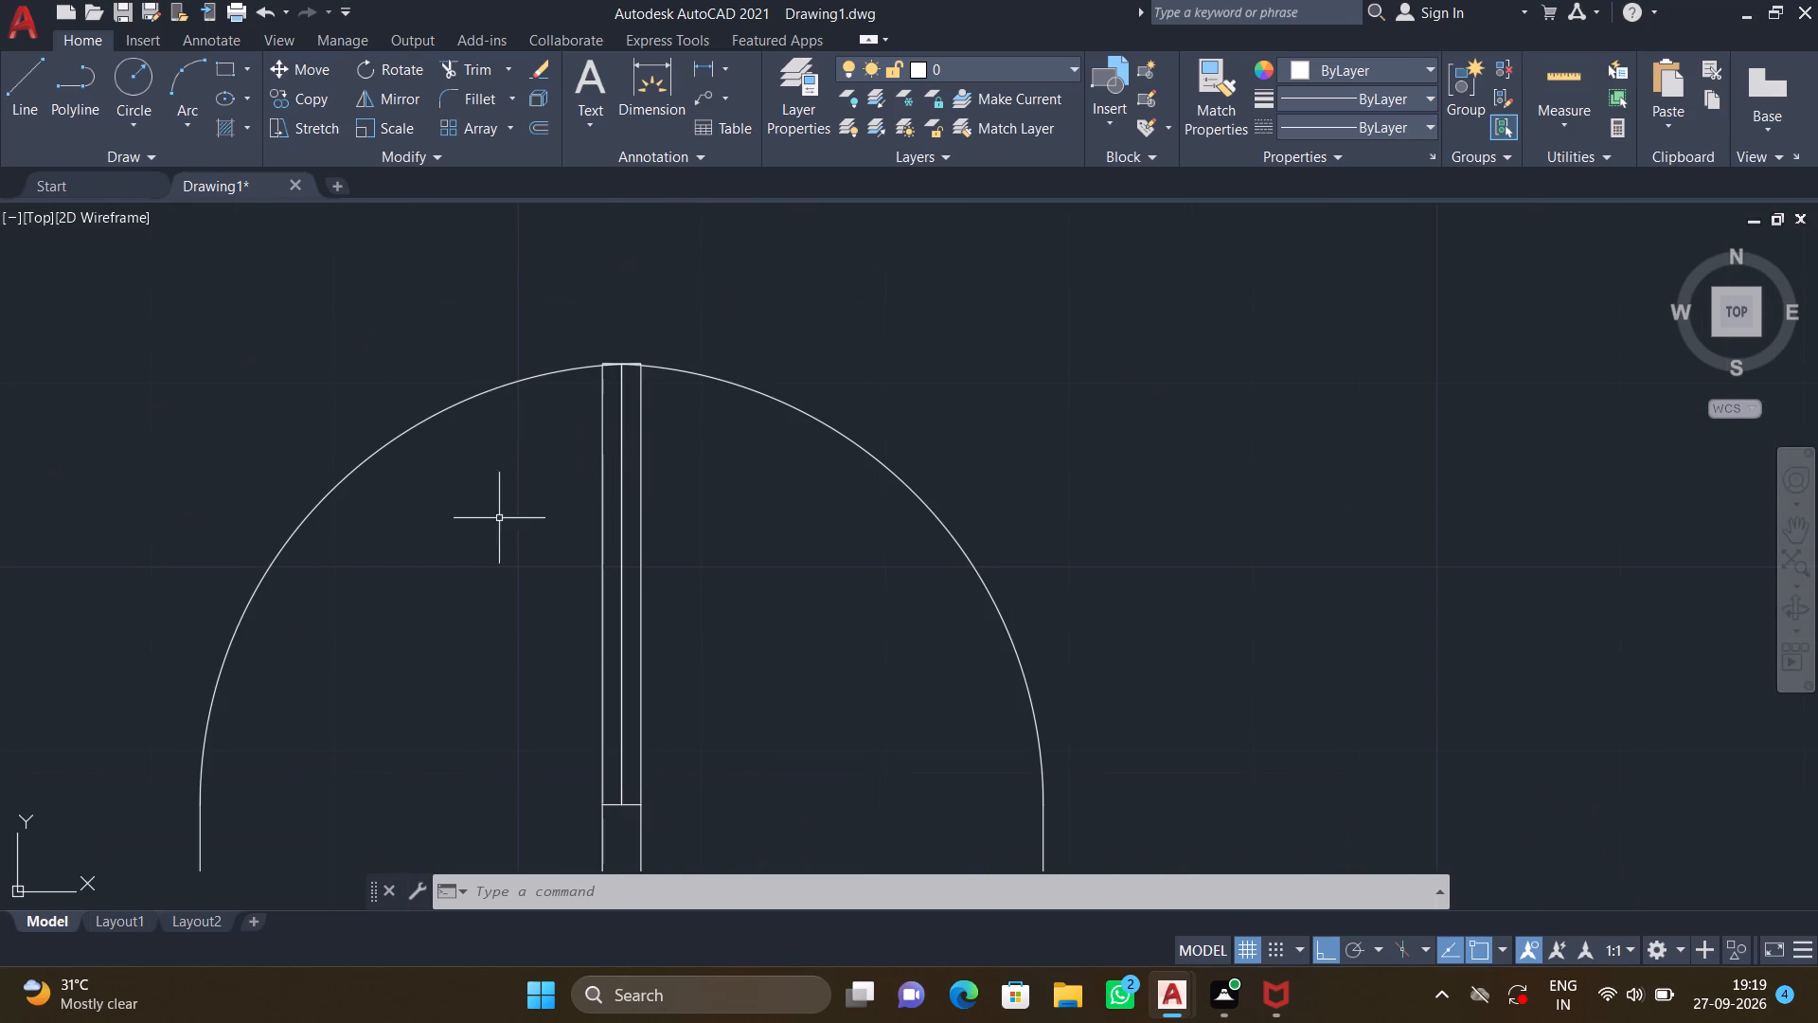
pyautogui.moveTo(511, 477); pyautogui.dragTo(522, 473, button='middle')
pyautogui.scroll(-3, 517, 573)
pyautogui.moveTo(498, 582); pyautogui.dragTo(508, 489, button='middle')
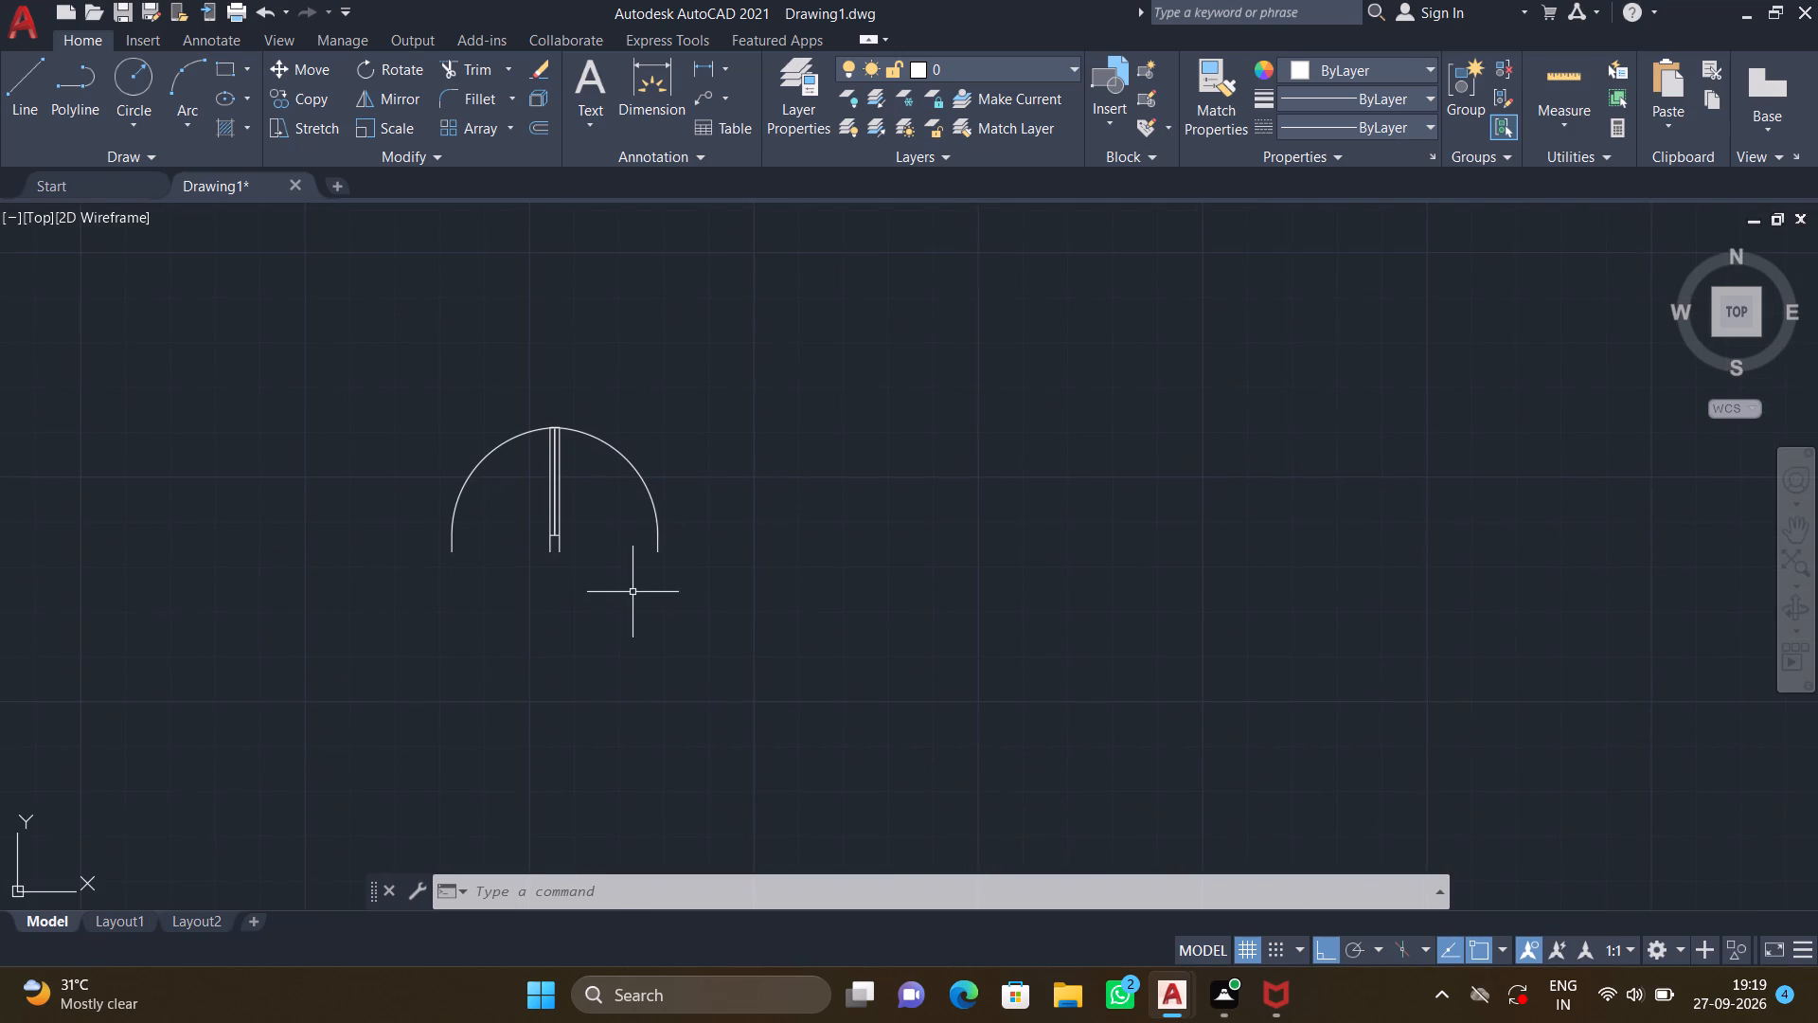
# Mirror the west 2' door downward across a horizontal line through the lower end of the hinge-side jamb, keeping the original.
pyautogui.scroll(2, 590, 578)
pyautogui.write('MI')
pyautogui.press('Return')
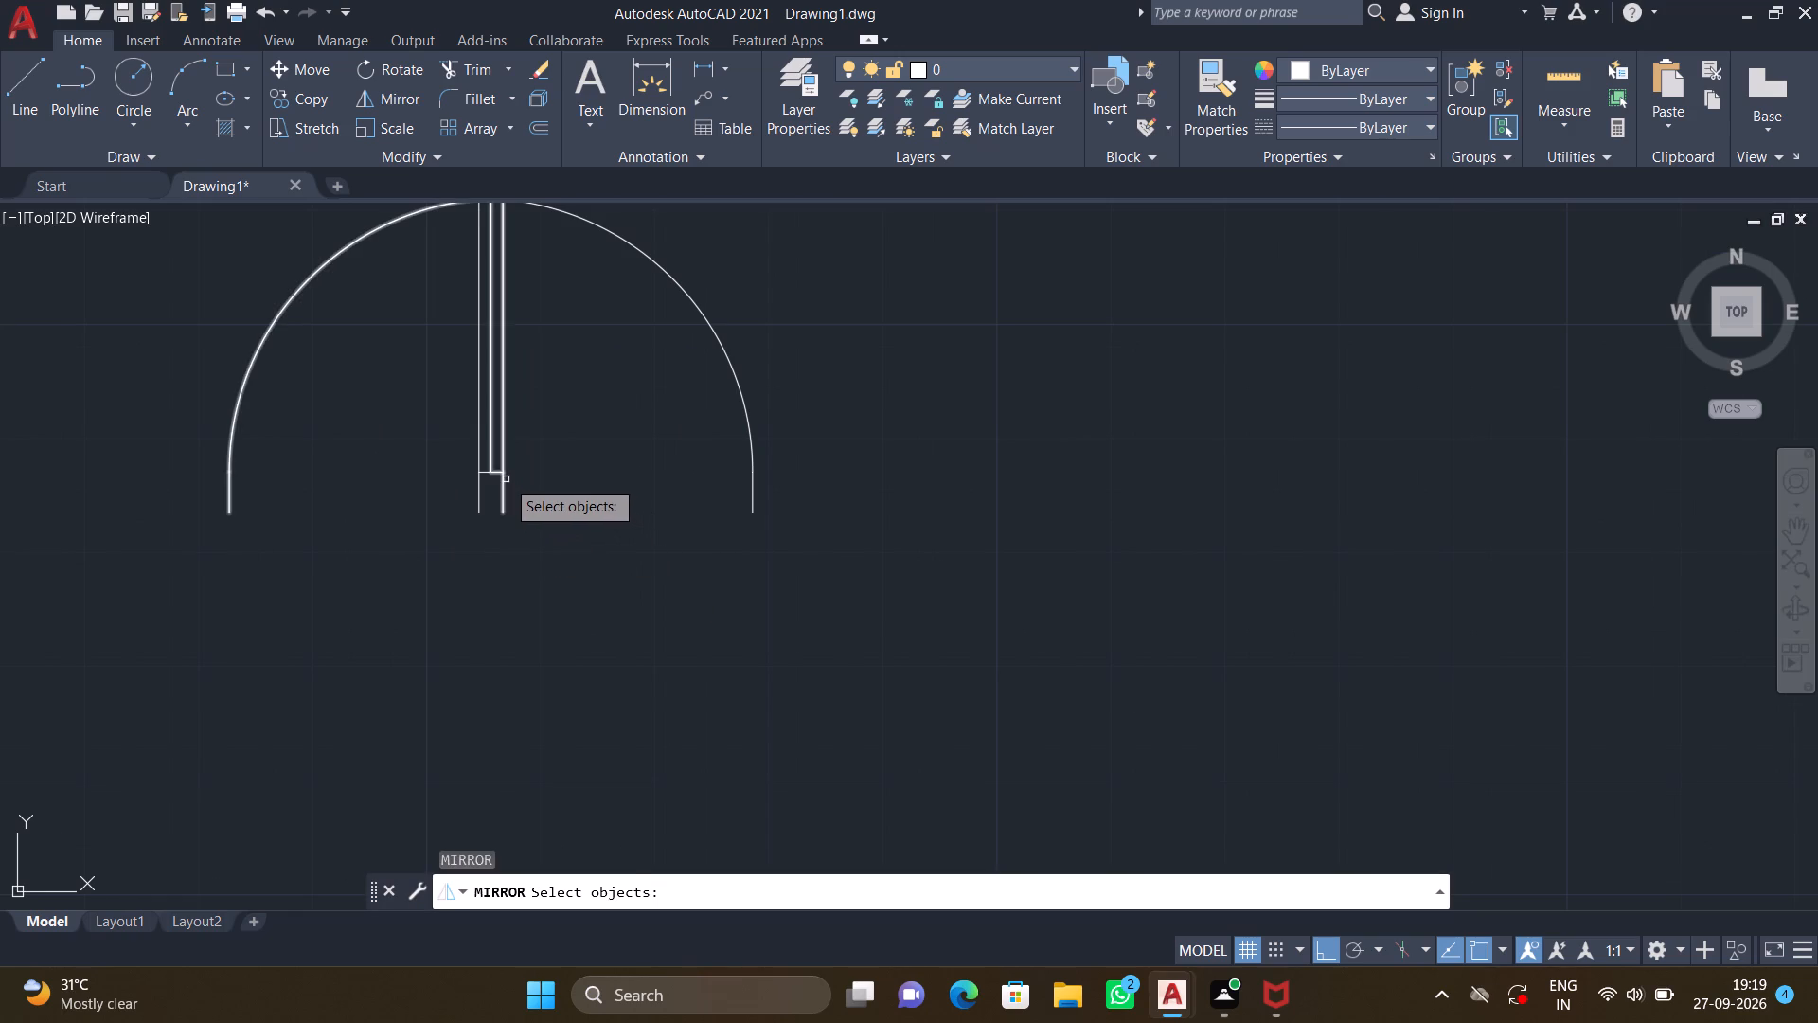
pyautogui.click(506, 479)
pyautogui.press('Return')
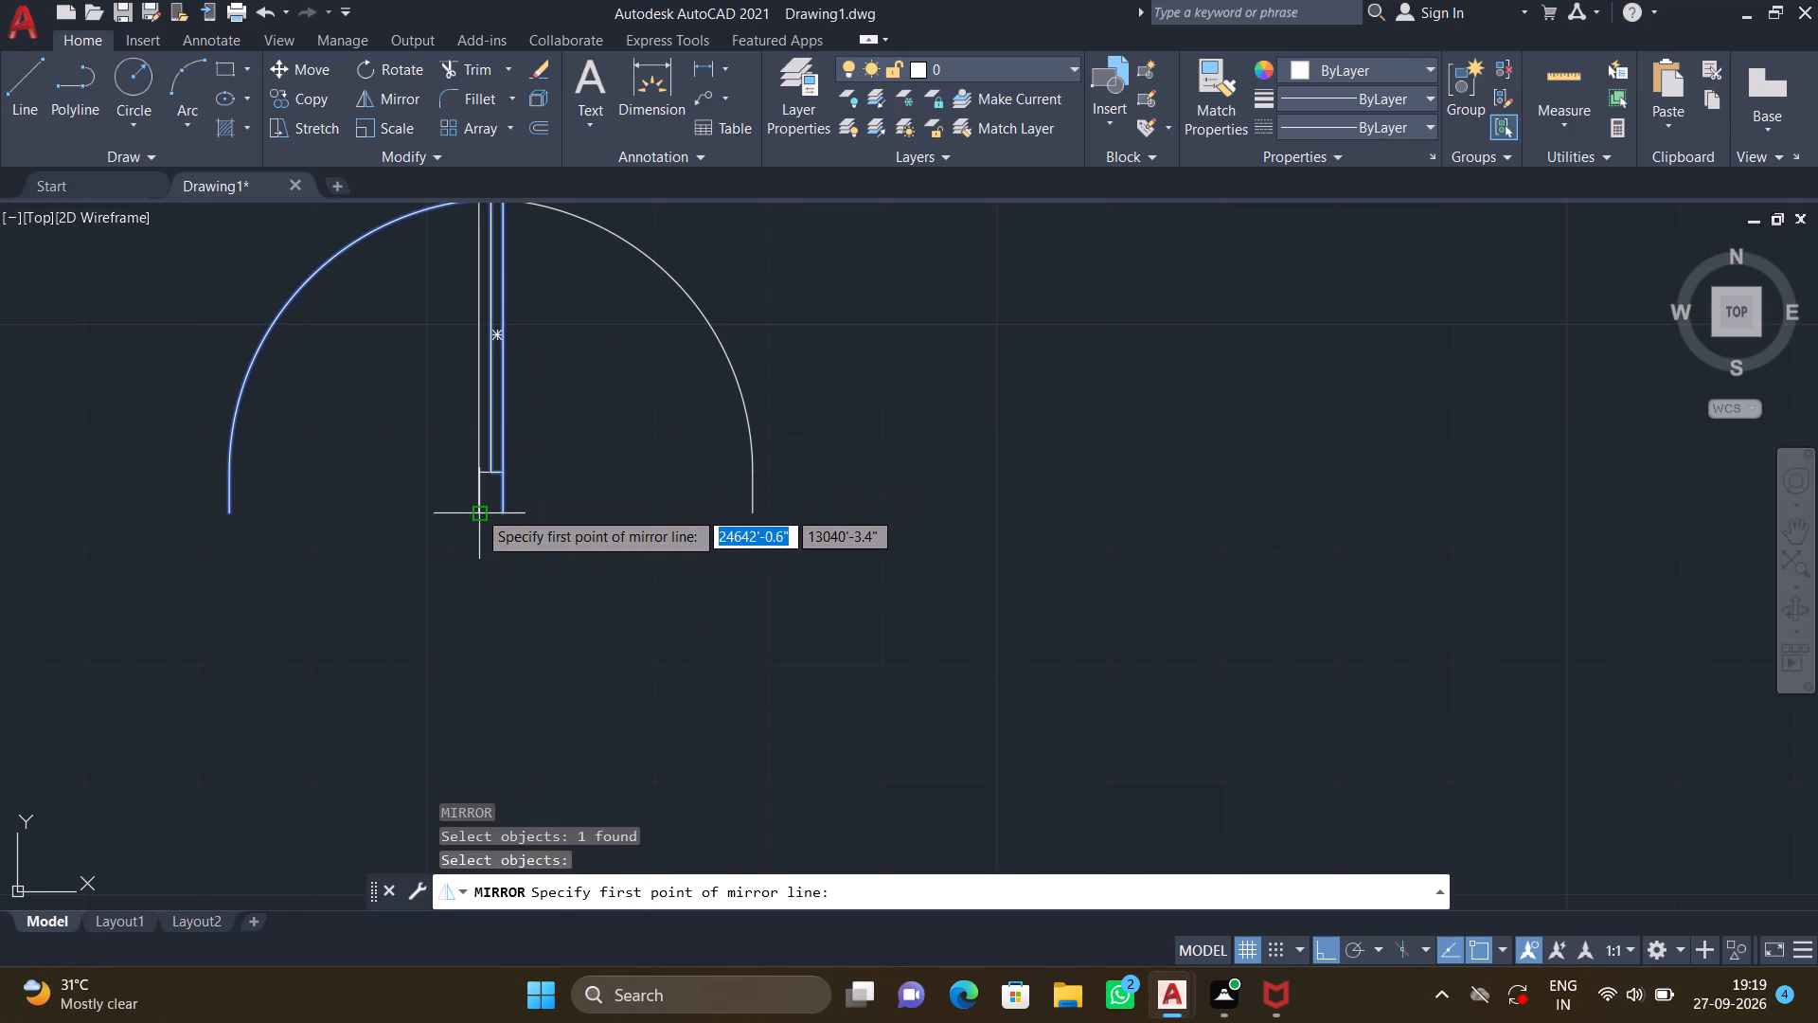
pyautogui.click(477, 509)
pyautogui.click(77, 617)
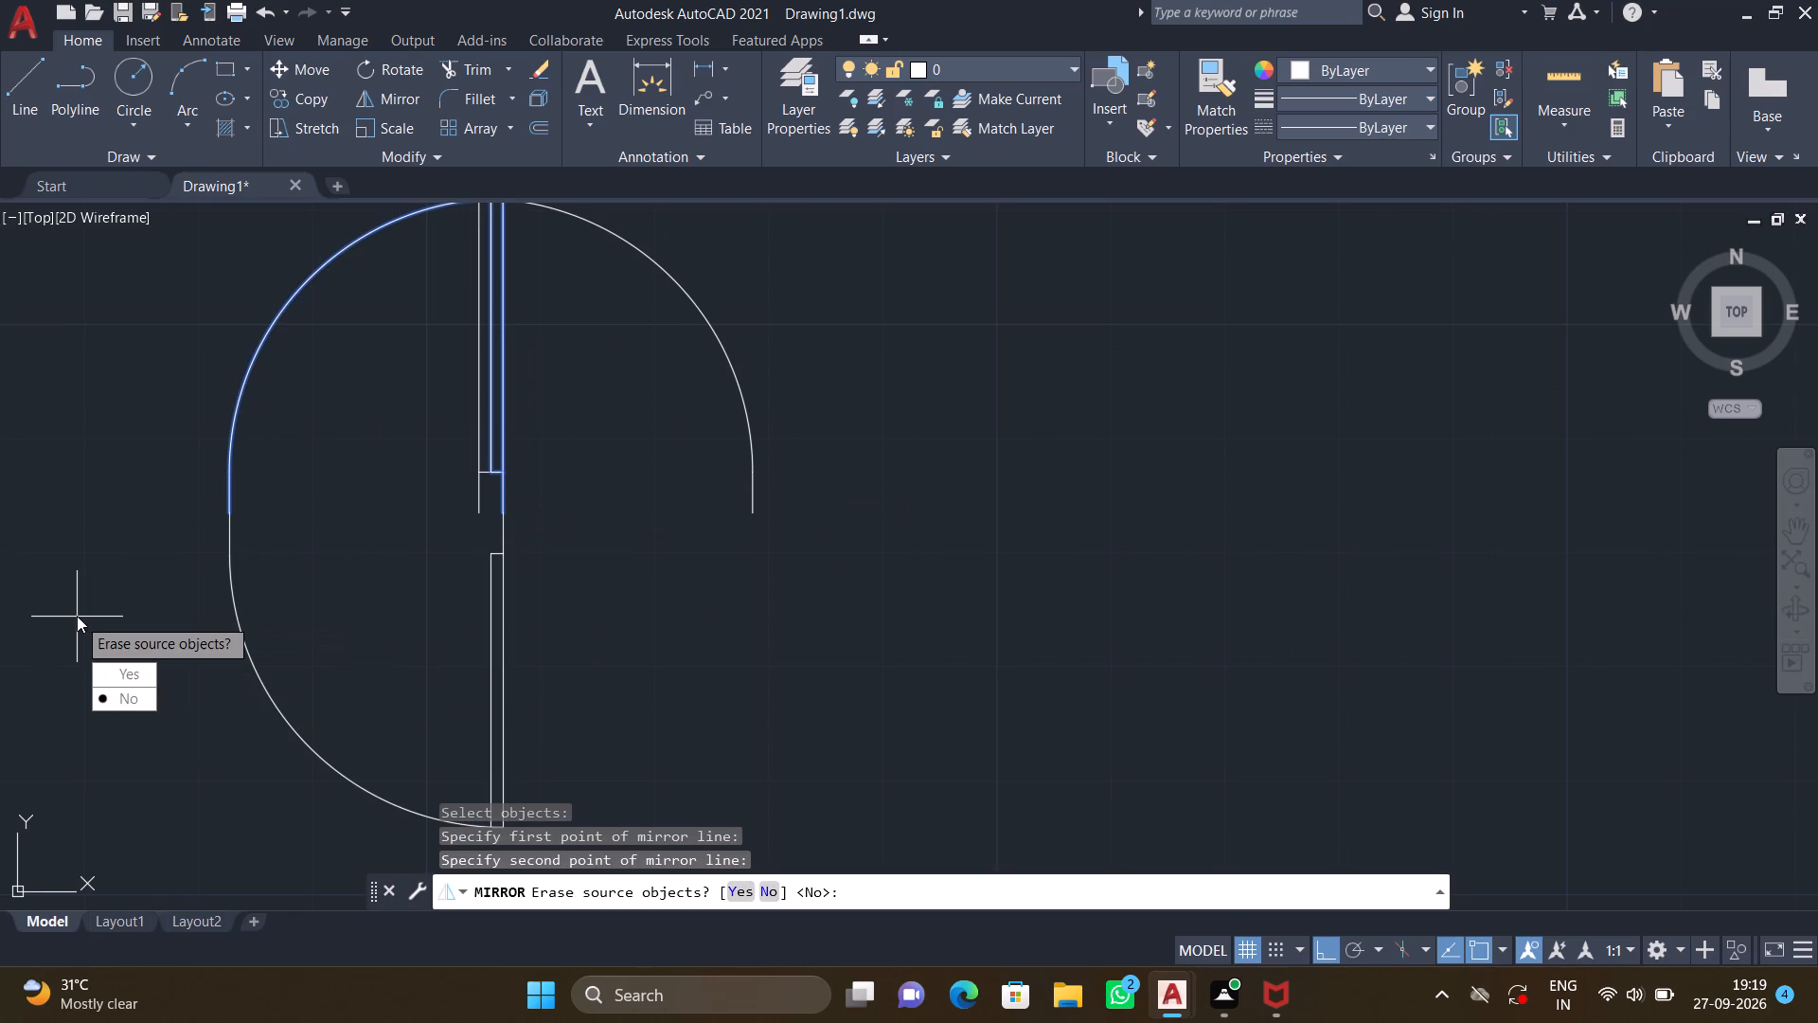
pyautogui.press('Return')
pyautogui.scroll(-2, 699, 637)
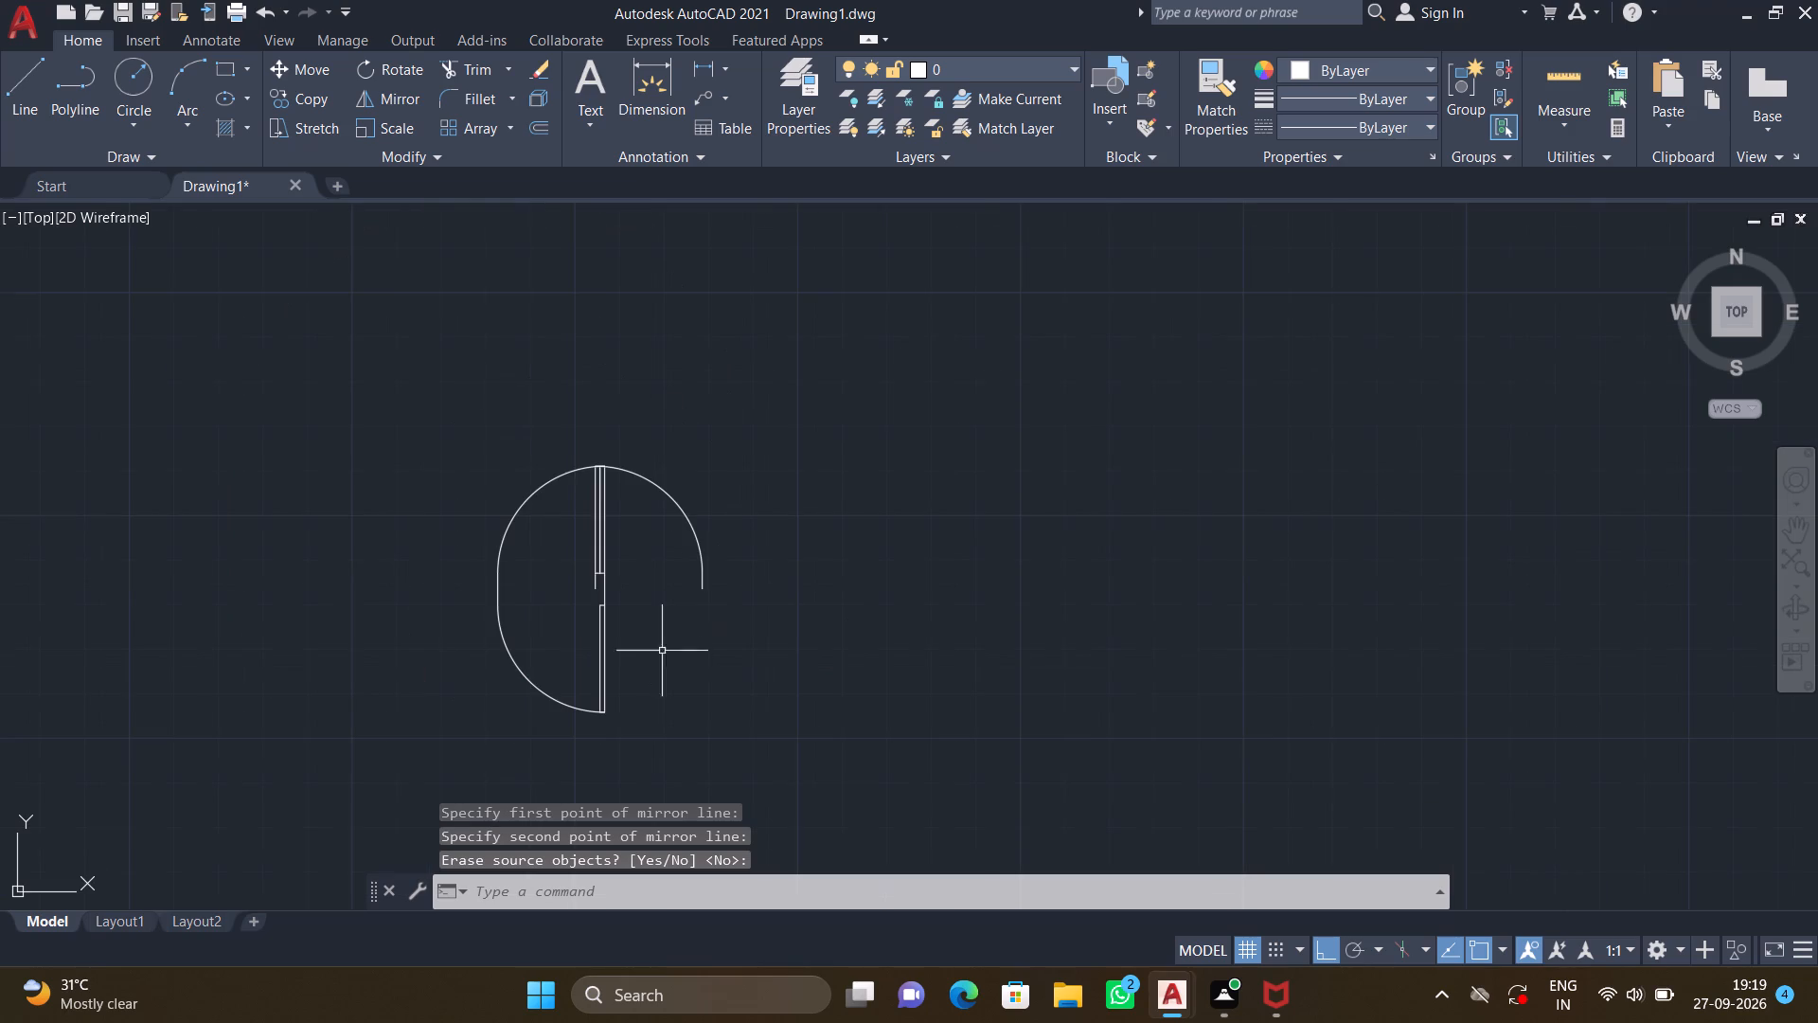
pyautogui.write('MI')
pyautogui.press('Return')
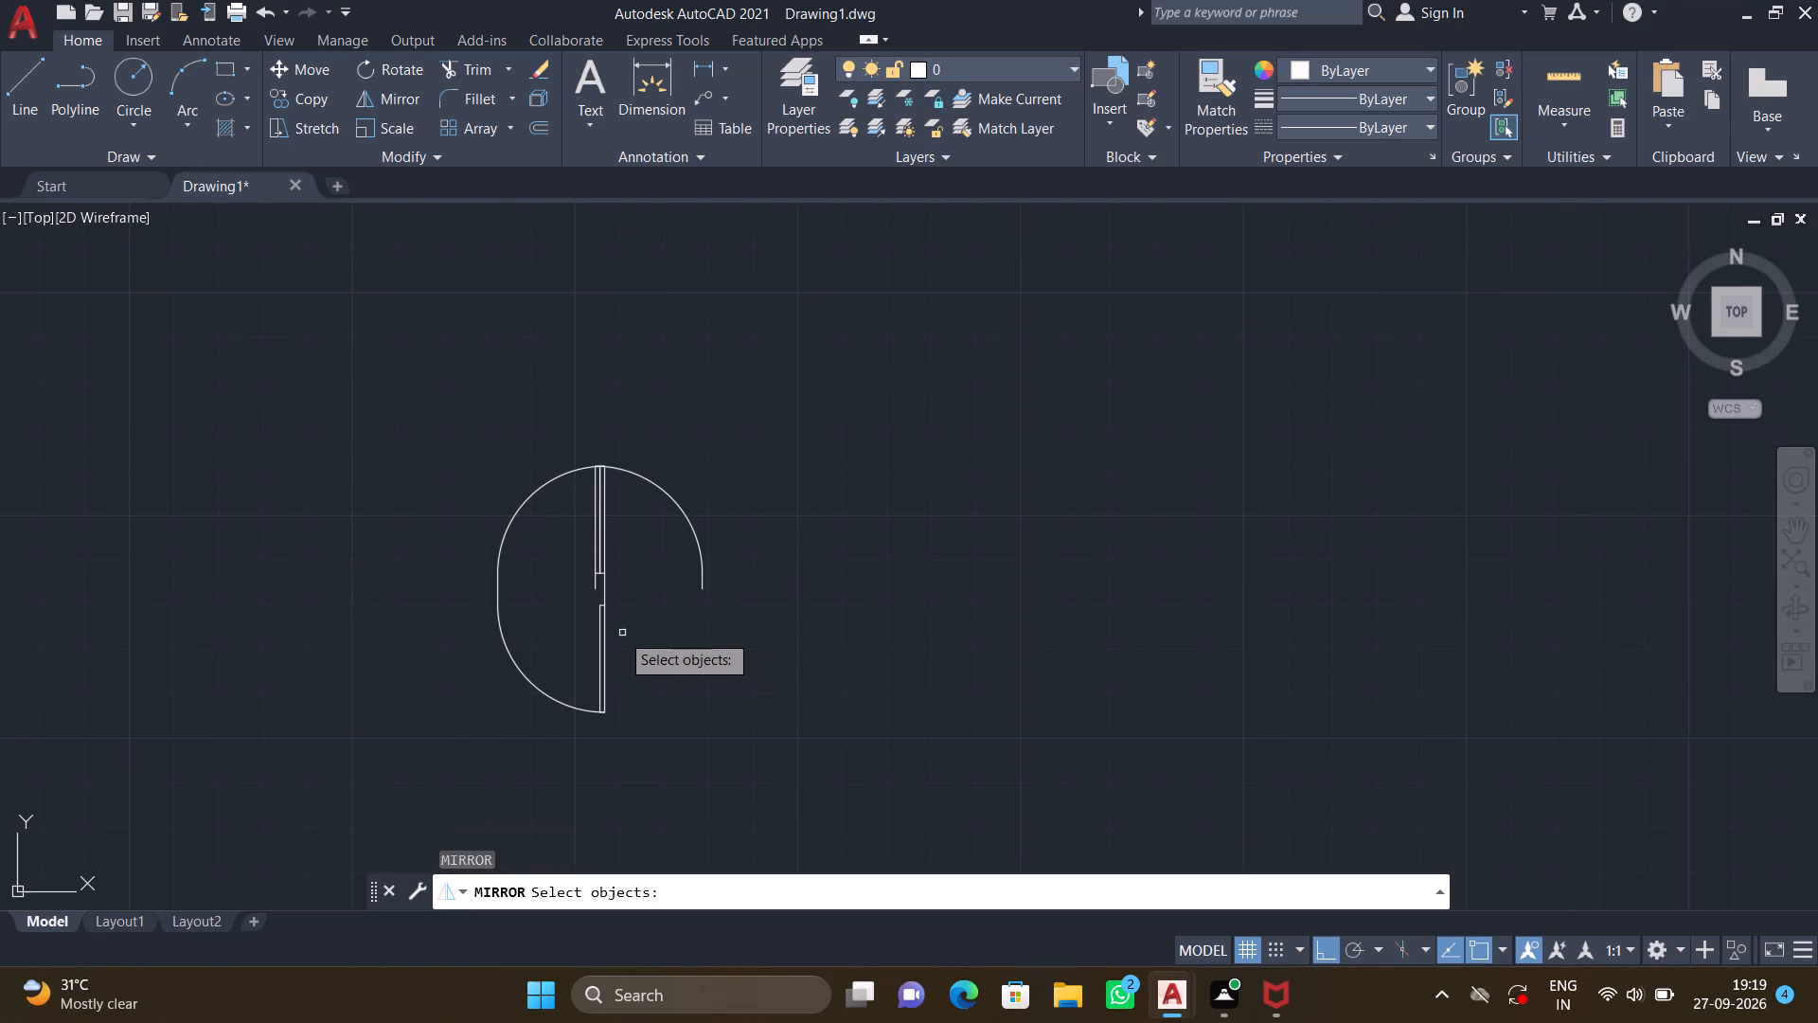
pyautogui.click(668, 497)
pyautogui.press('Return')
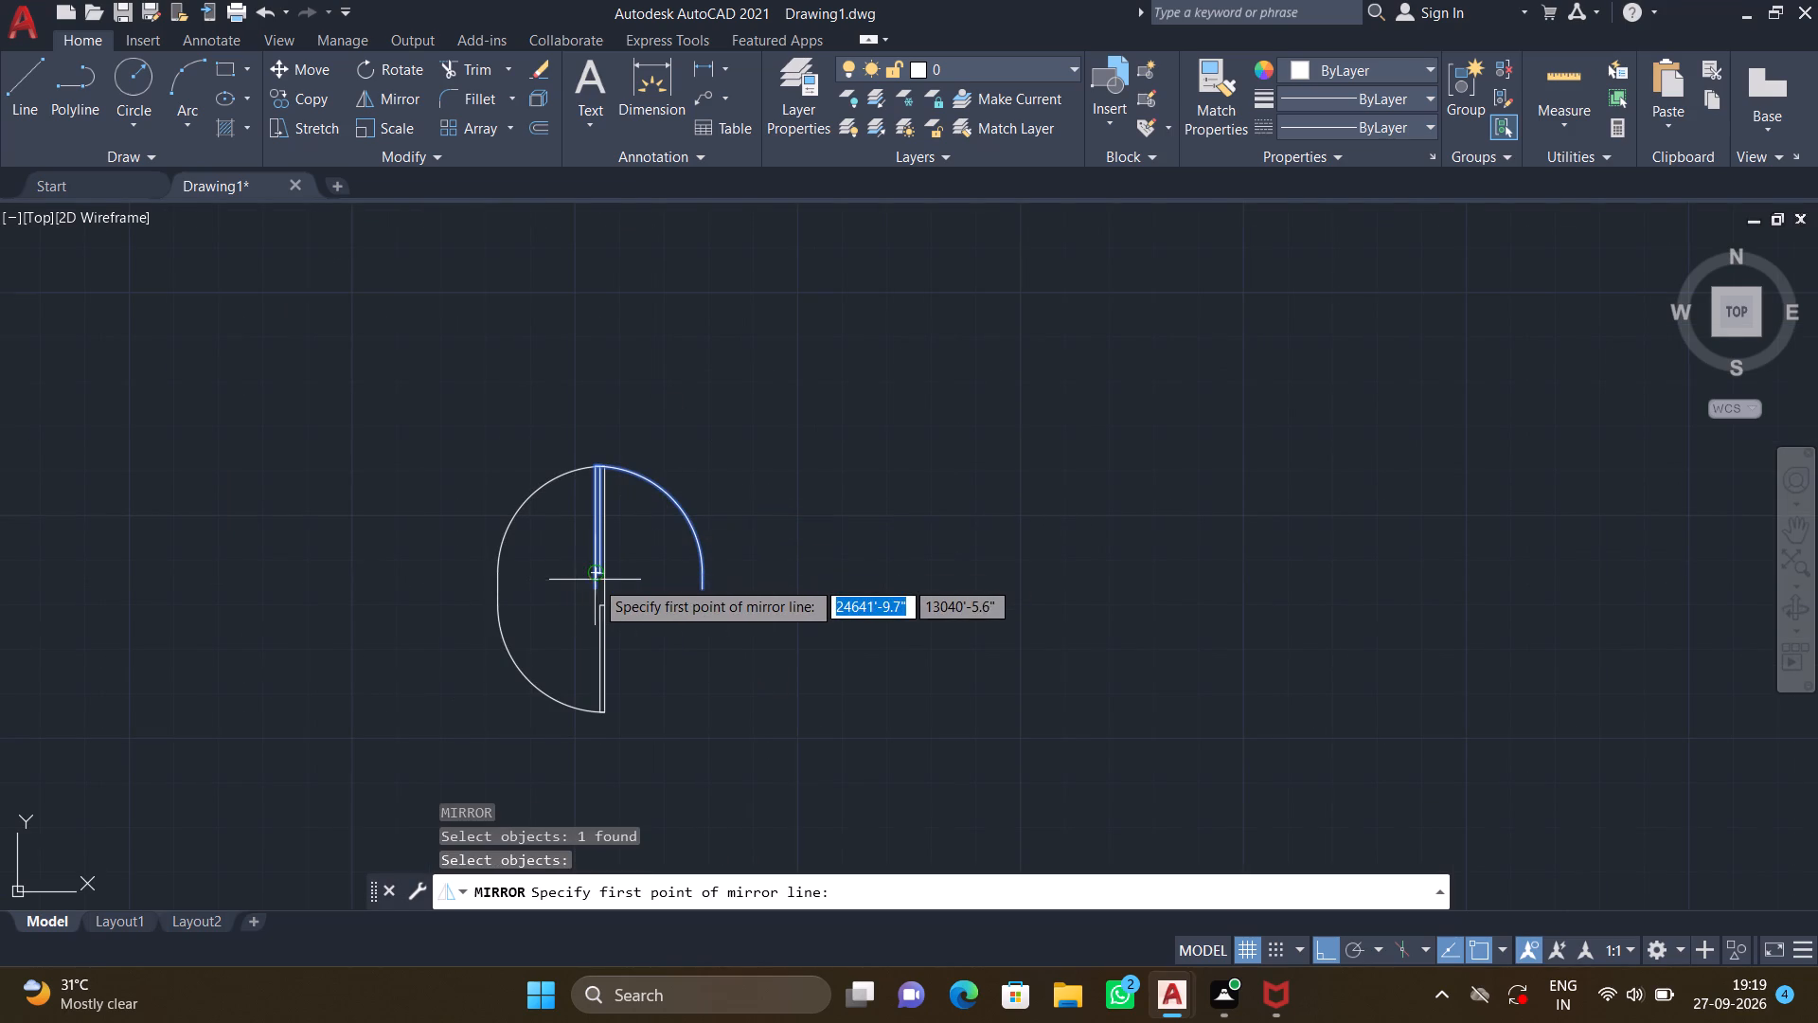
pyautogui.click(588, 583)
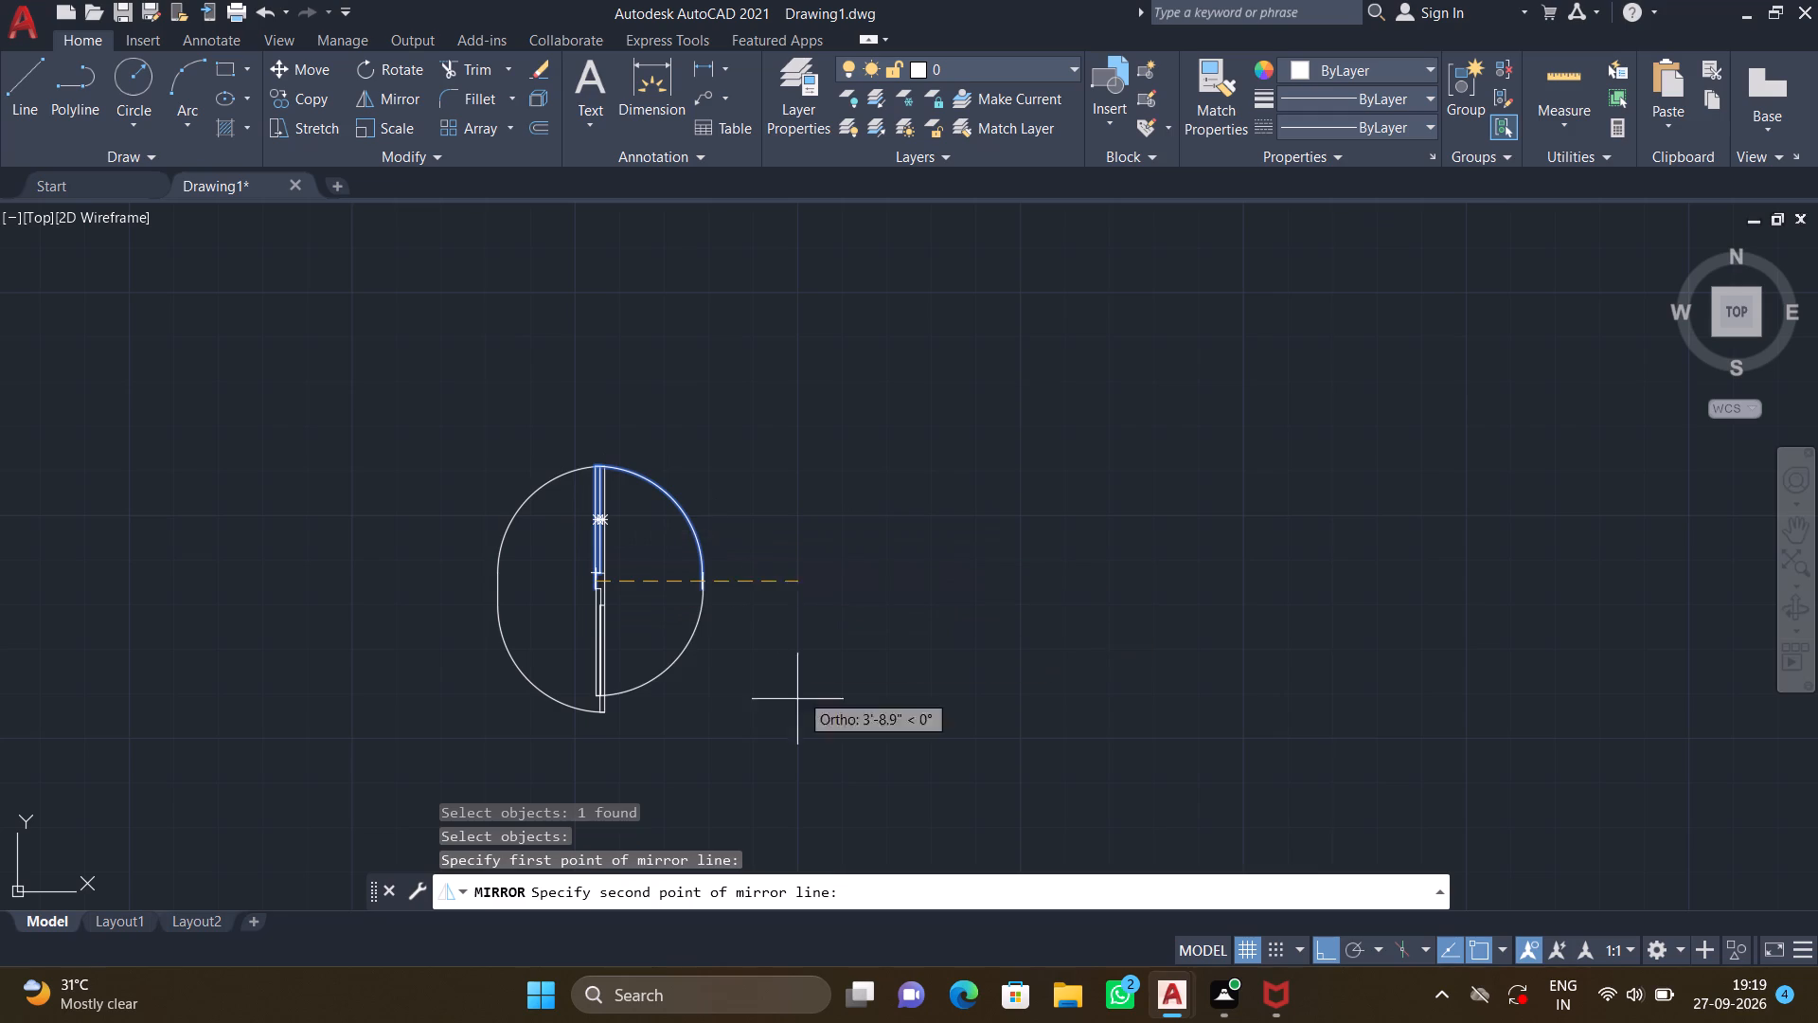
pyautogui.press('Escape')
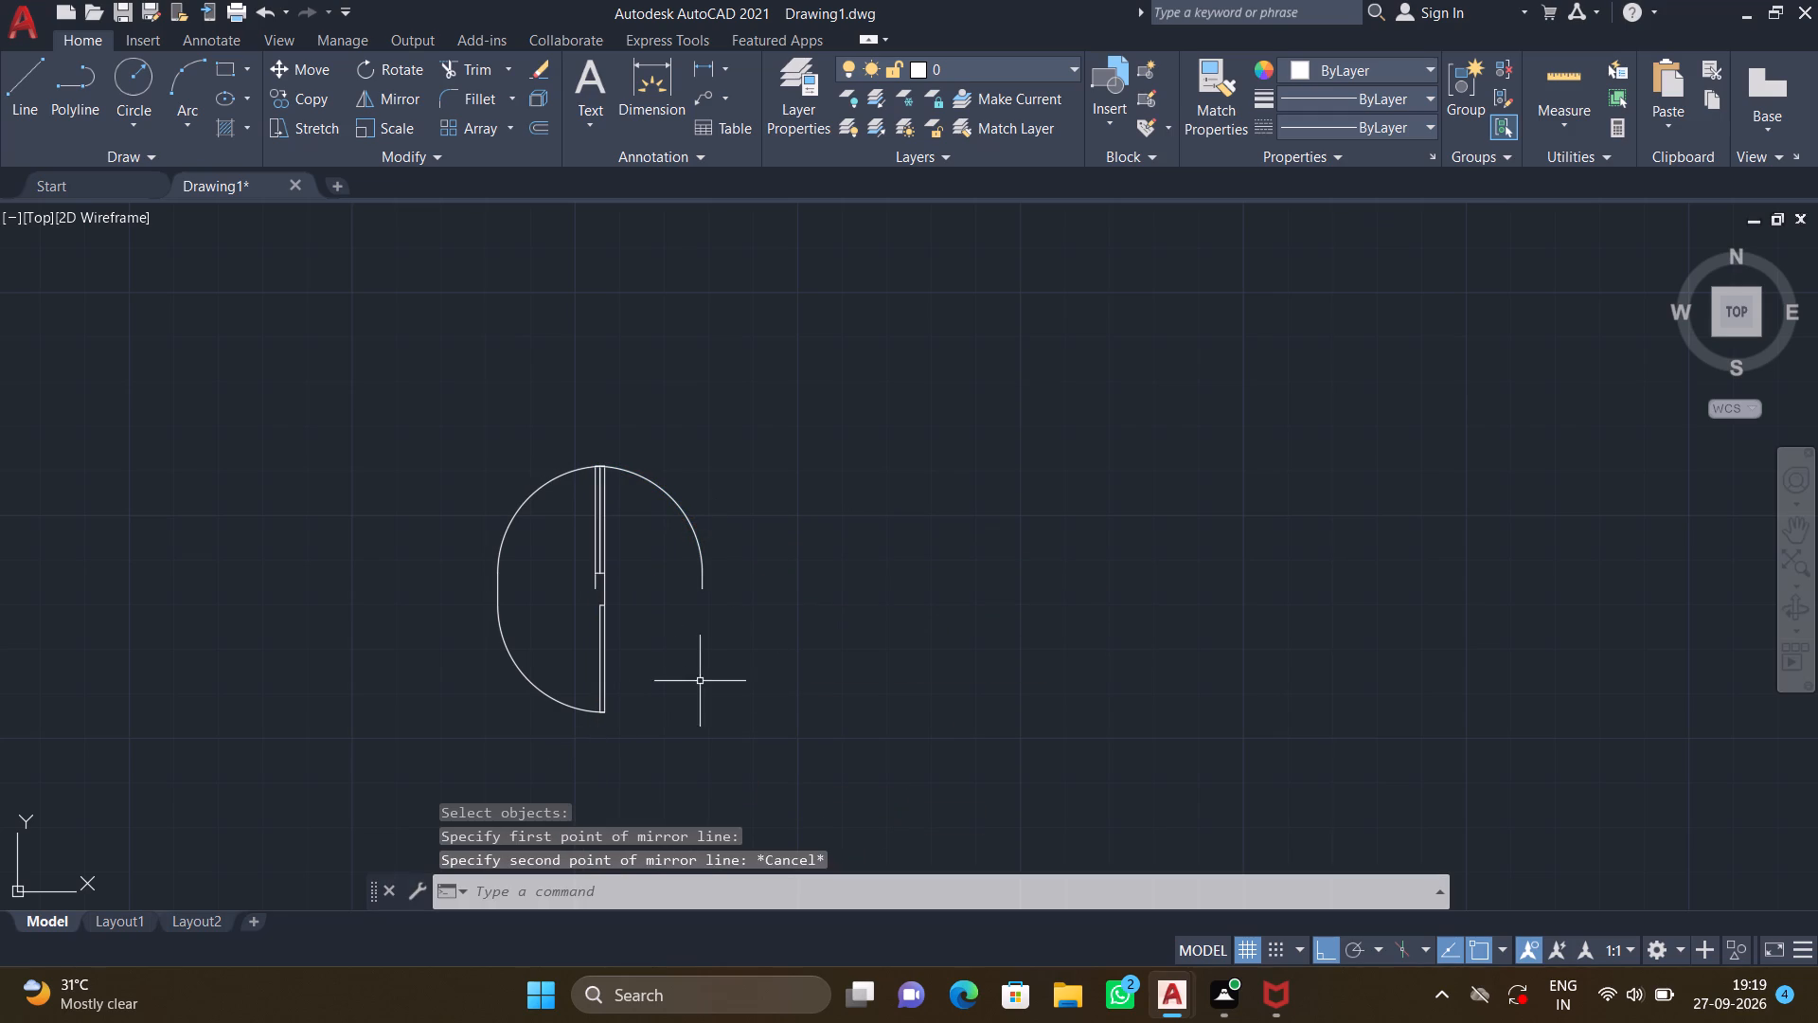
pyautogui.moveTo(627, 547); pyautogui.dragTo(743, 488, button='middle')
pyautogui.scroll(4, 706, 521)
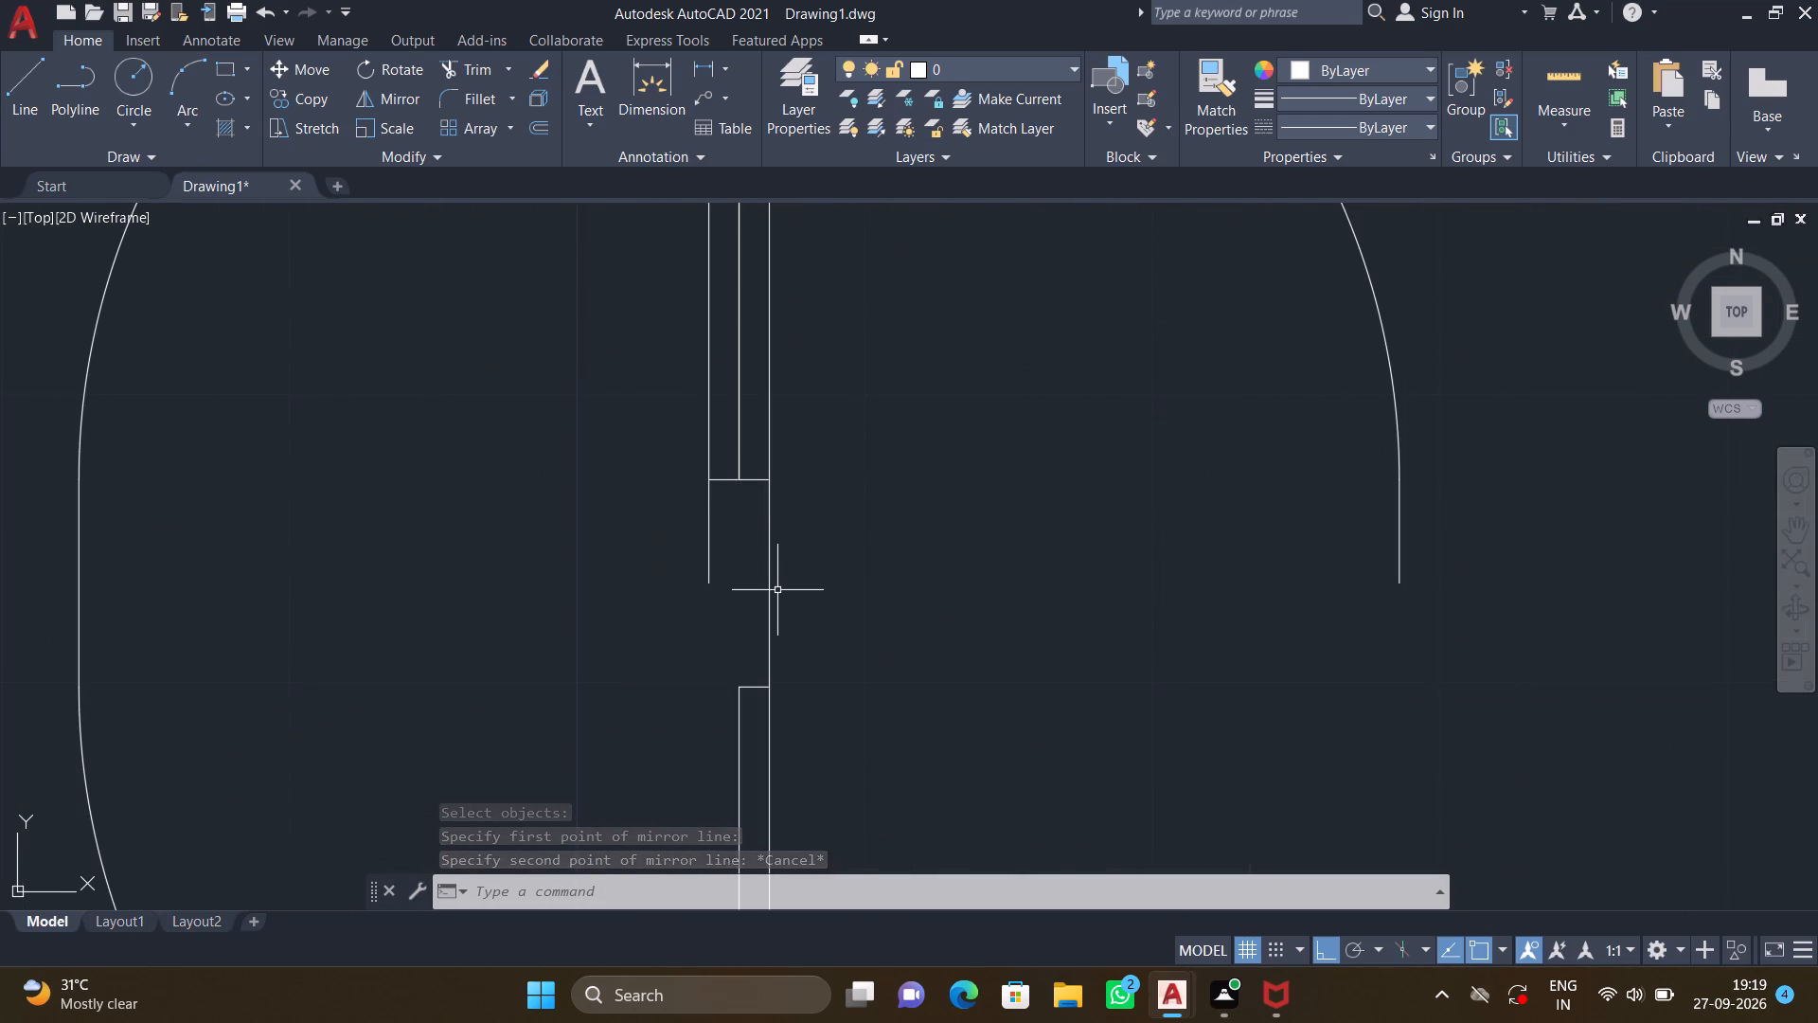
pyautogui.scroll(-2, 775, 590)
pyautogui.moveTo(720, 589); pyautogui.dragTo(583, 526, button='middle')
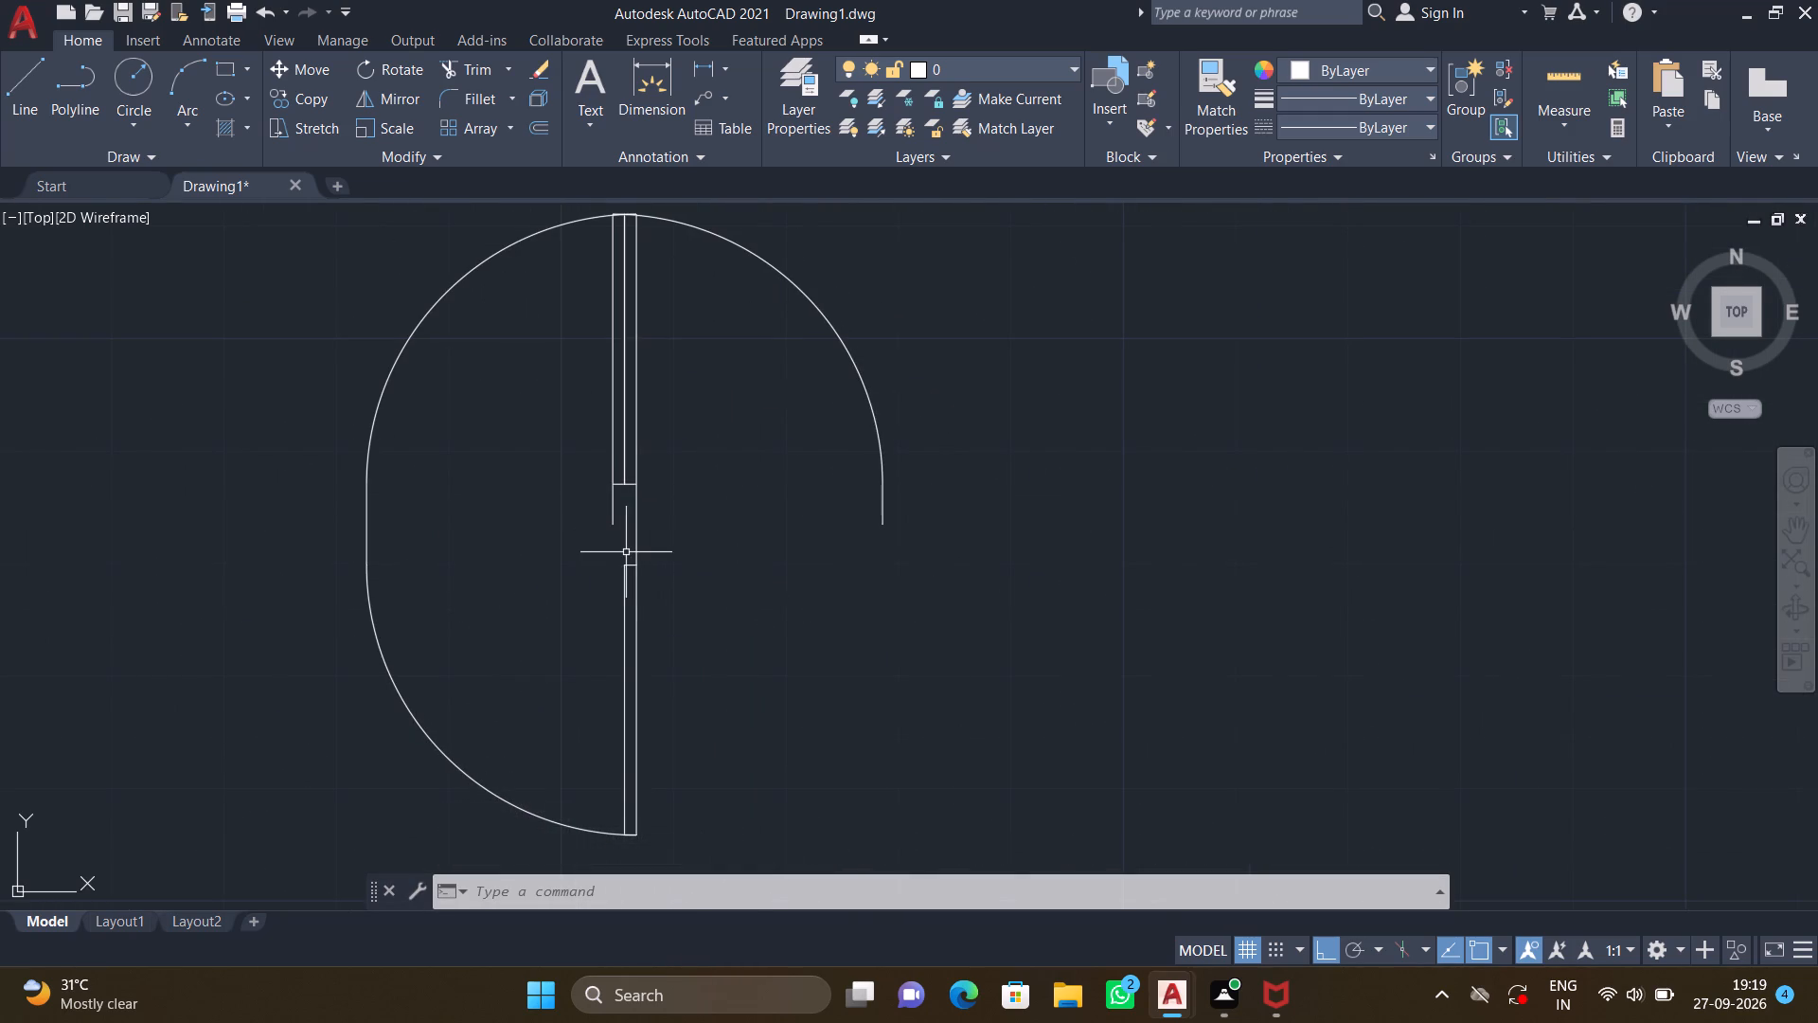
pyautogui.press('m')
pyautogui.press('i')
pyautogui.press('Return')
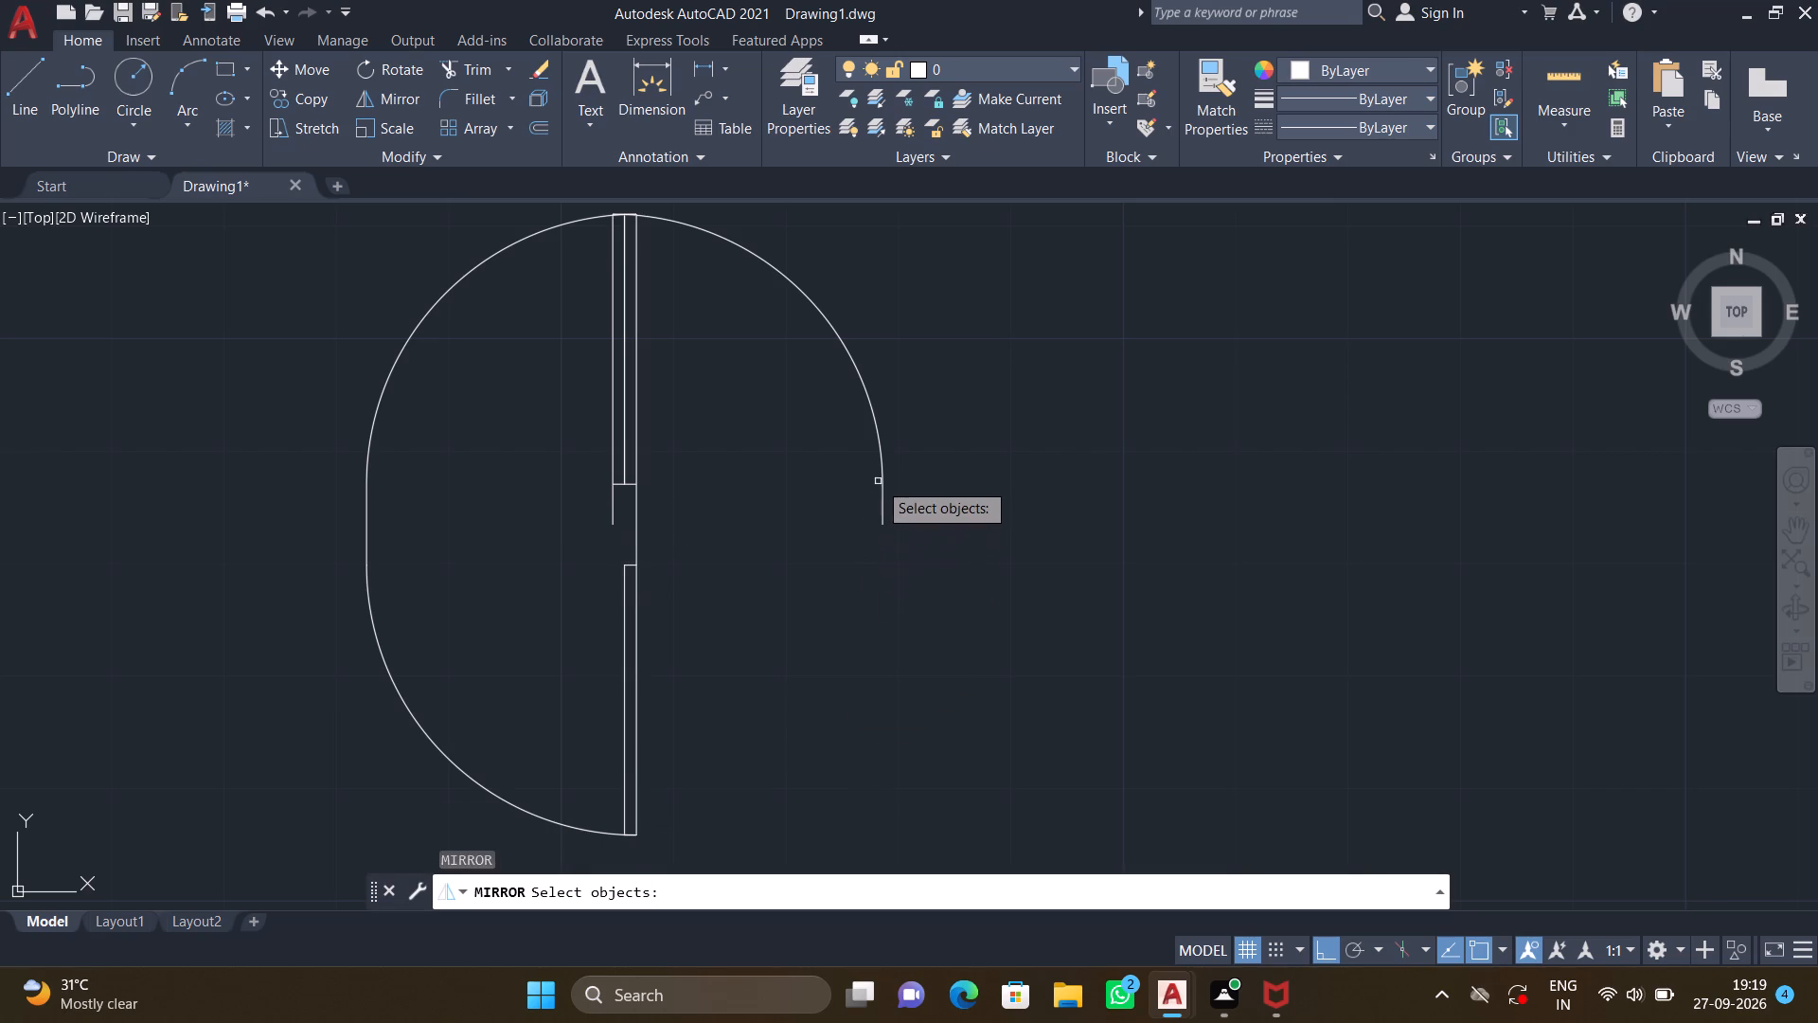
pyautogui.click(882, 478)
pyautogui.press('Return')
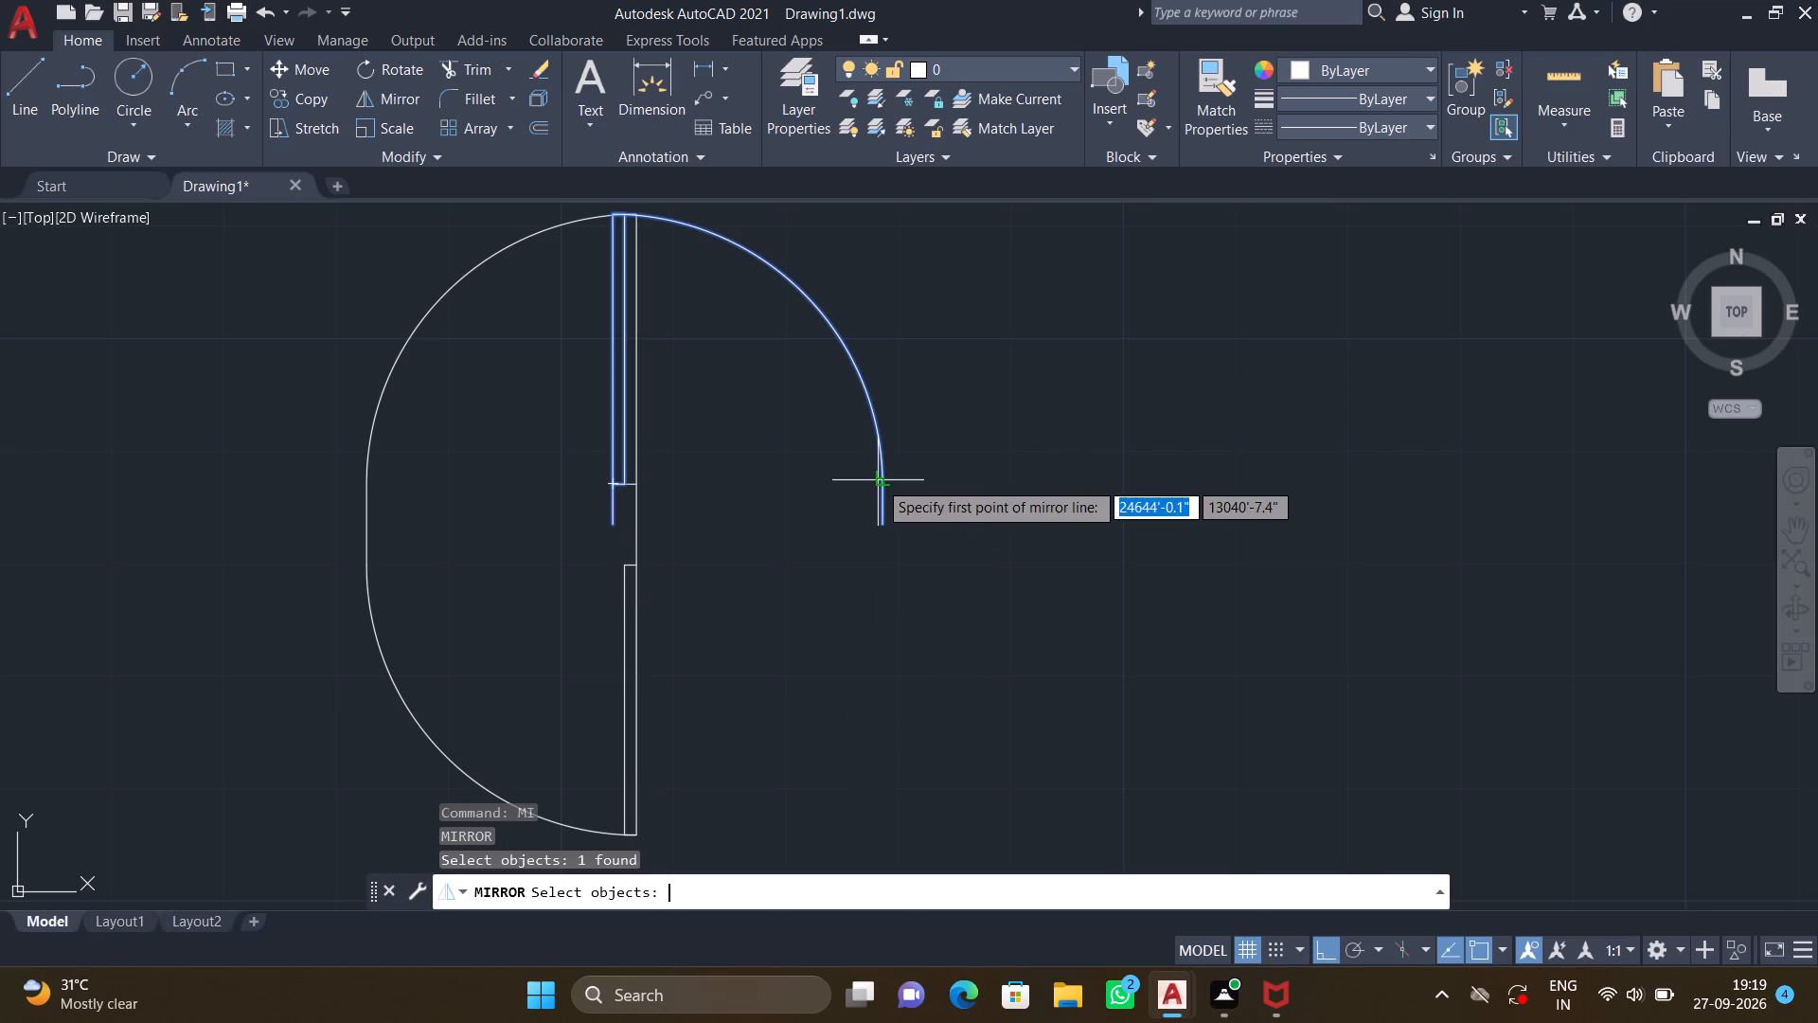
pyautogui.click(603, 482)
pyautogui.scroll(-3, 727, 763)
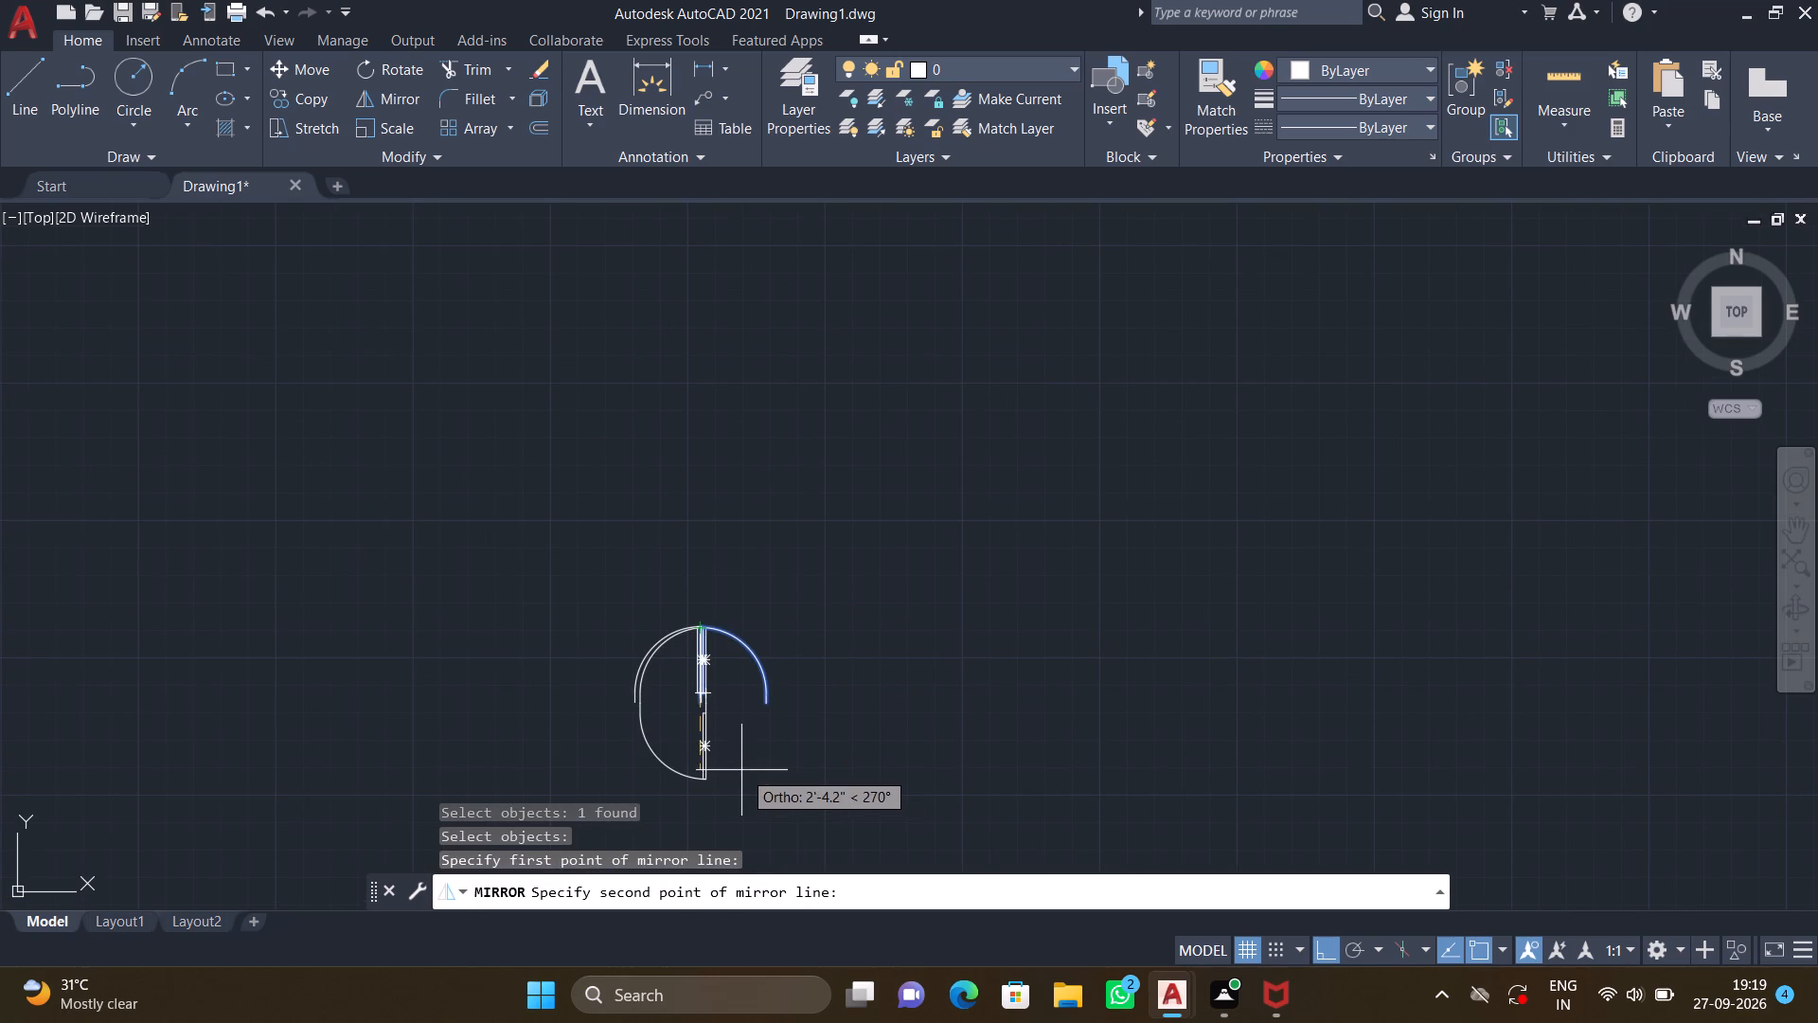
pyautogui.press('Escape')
# Mirror the lower west 2' door to the east across a vertical line through its leaf's inner hinge-end corner, keeping the original.
pyautogui.moveTo(757, 741); pyautogui.dragTo(729, 616, button='middle')
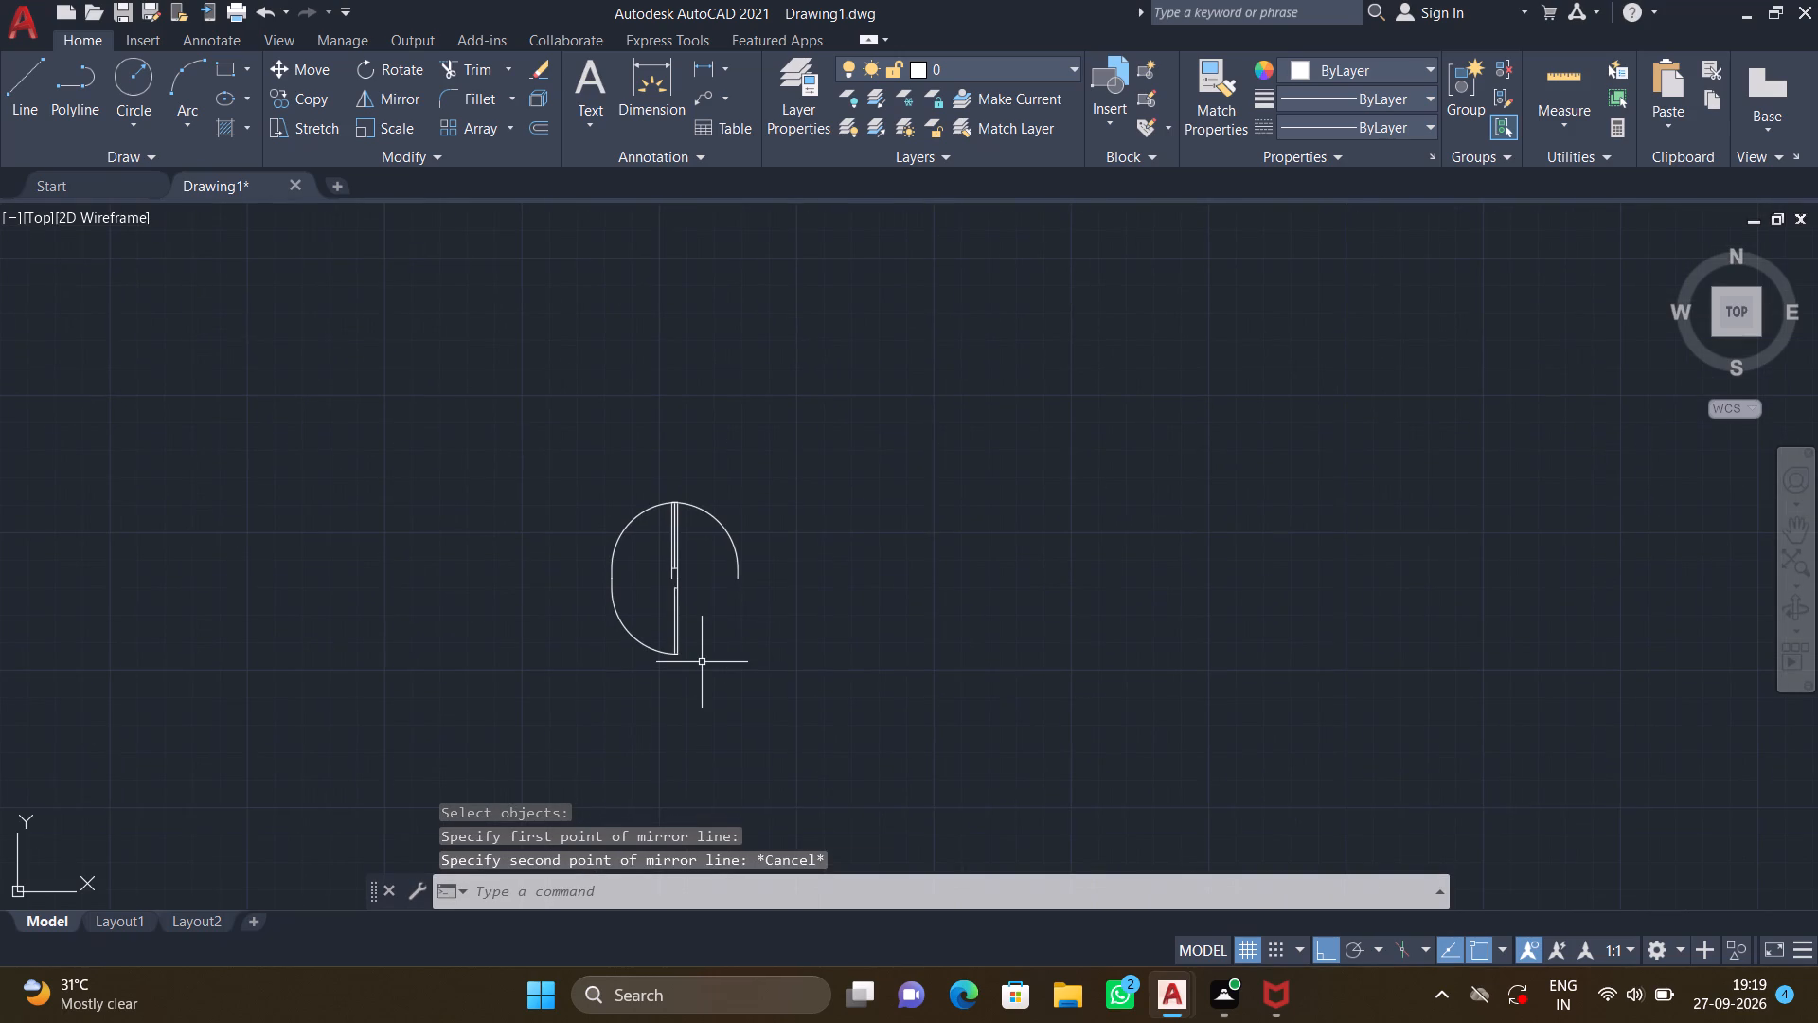
pyautogui.write('MI')
pyautogui.press('Return')
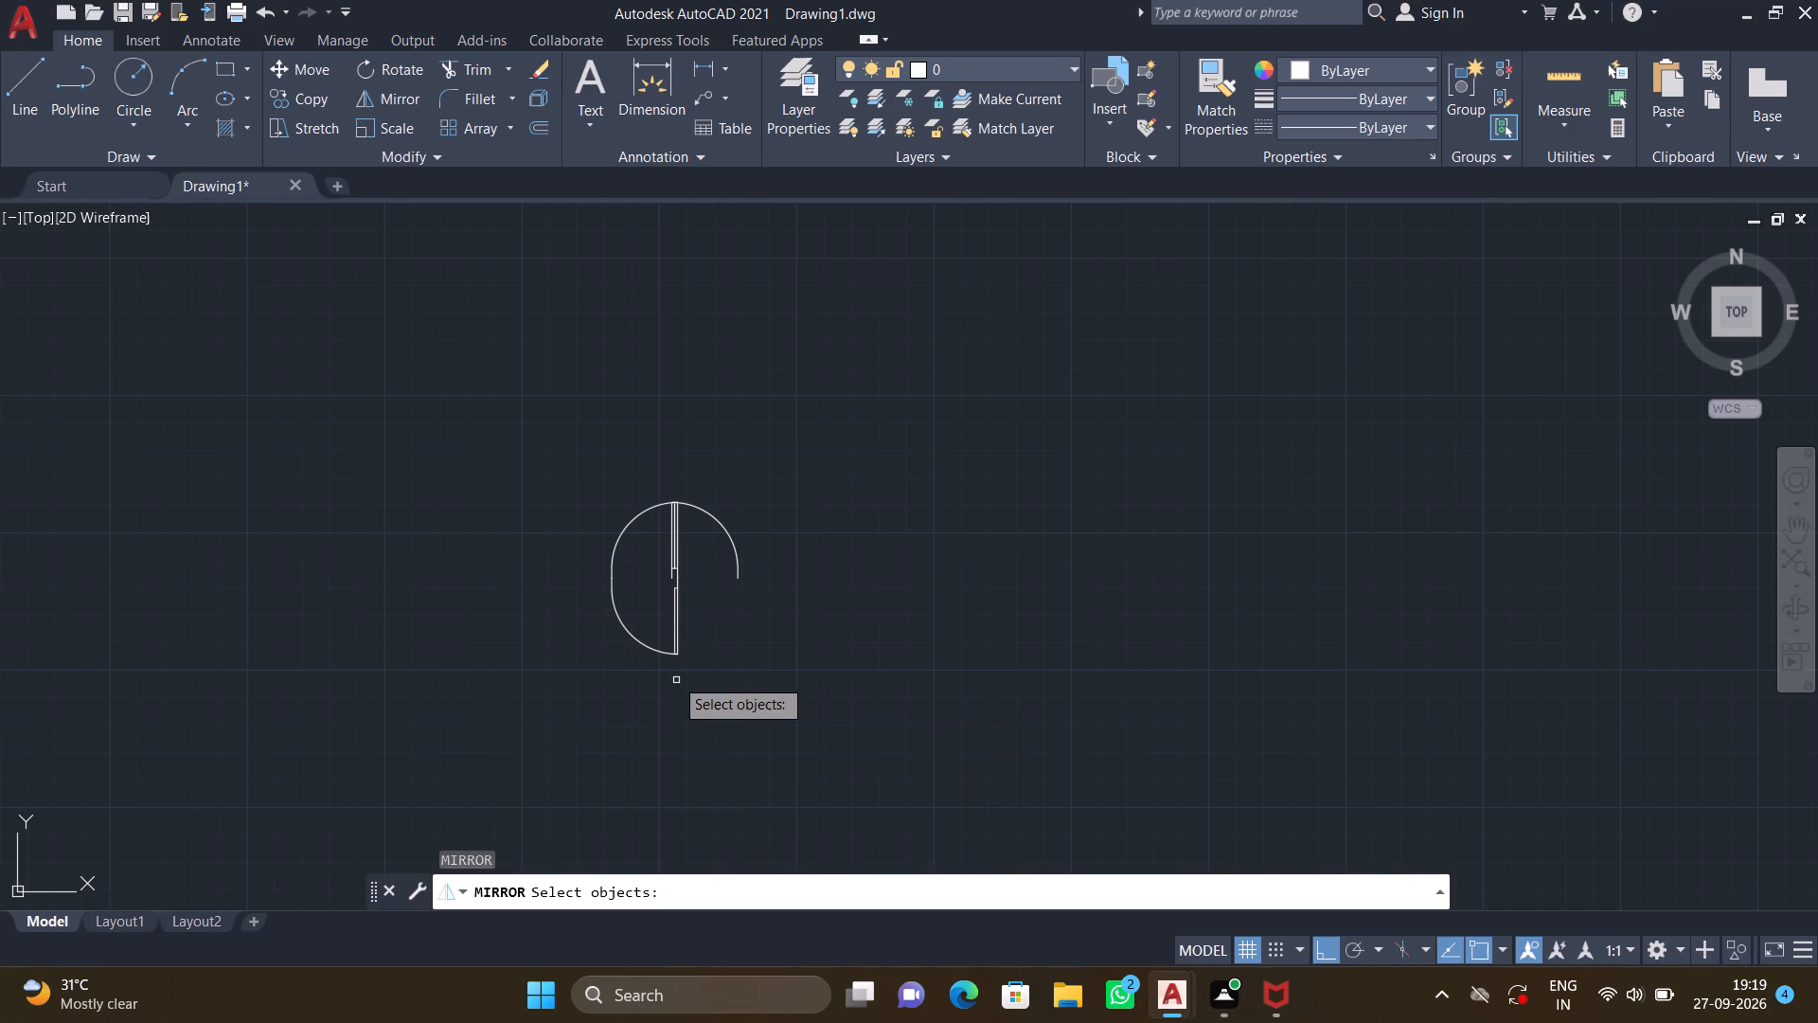
pyautogui.click(678, 632)
pyautogui.press('Return')
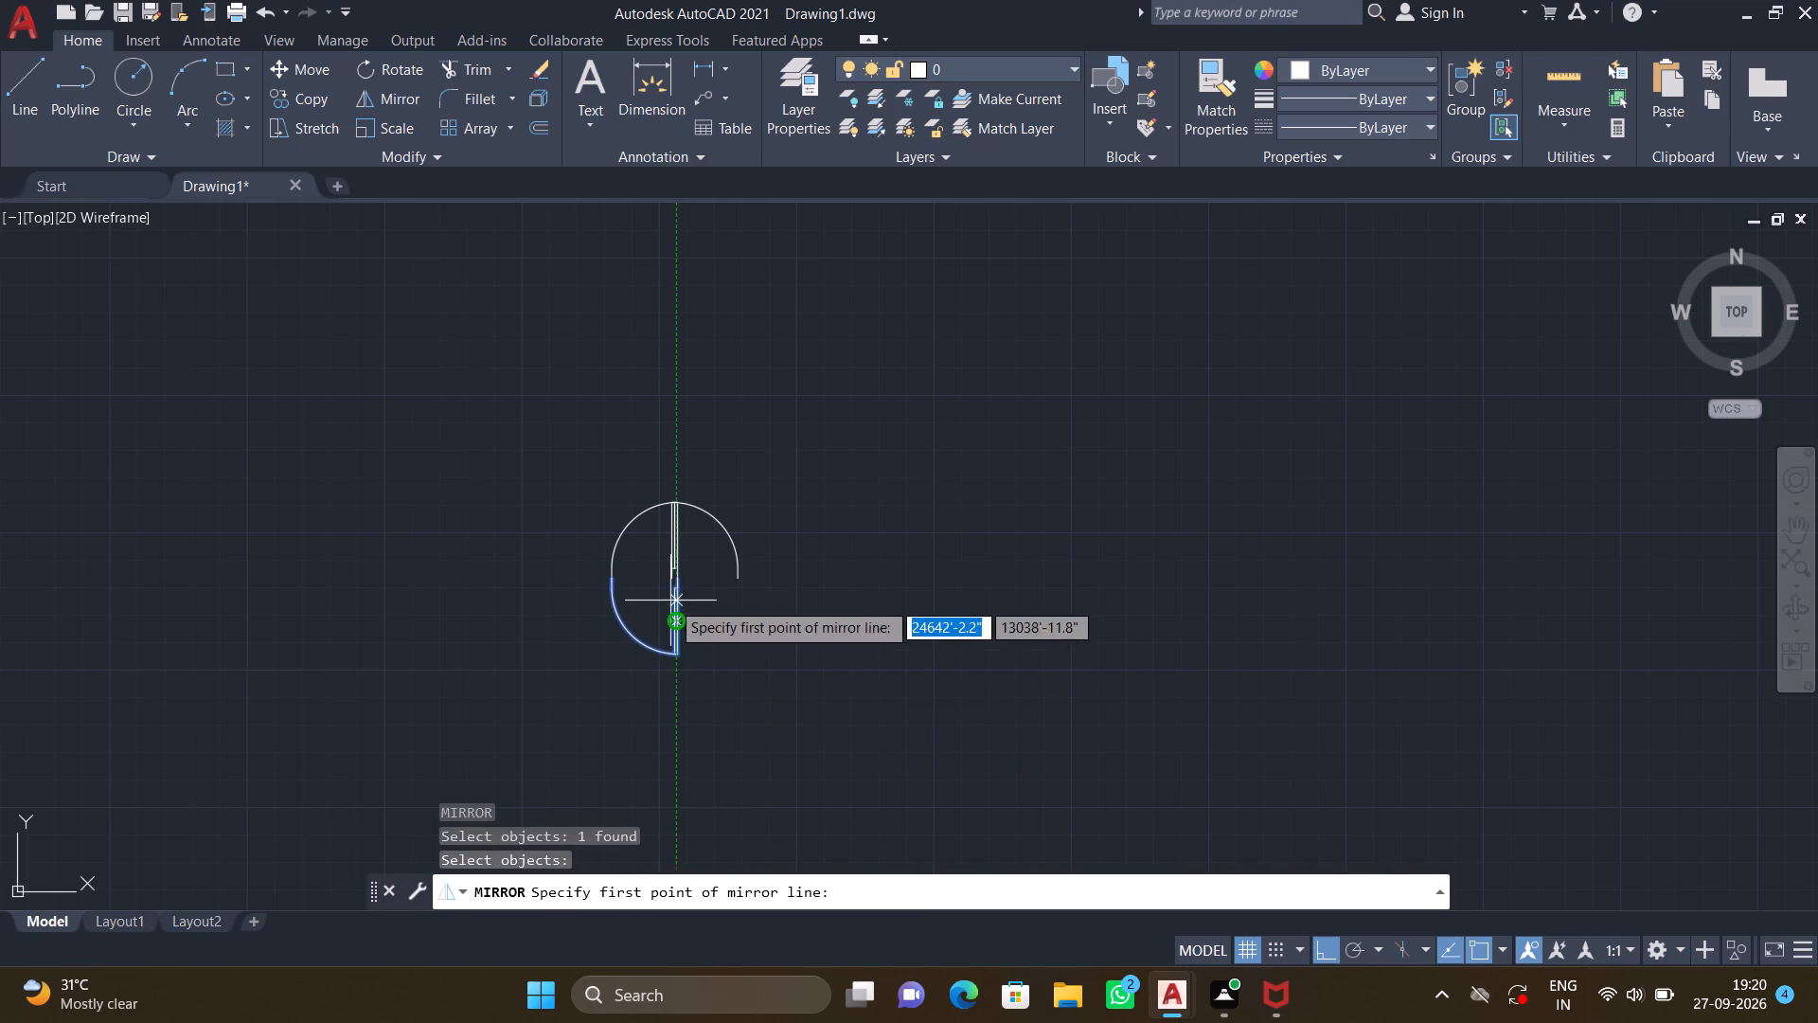
pyautogui.click(671, 587)
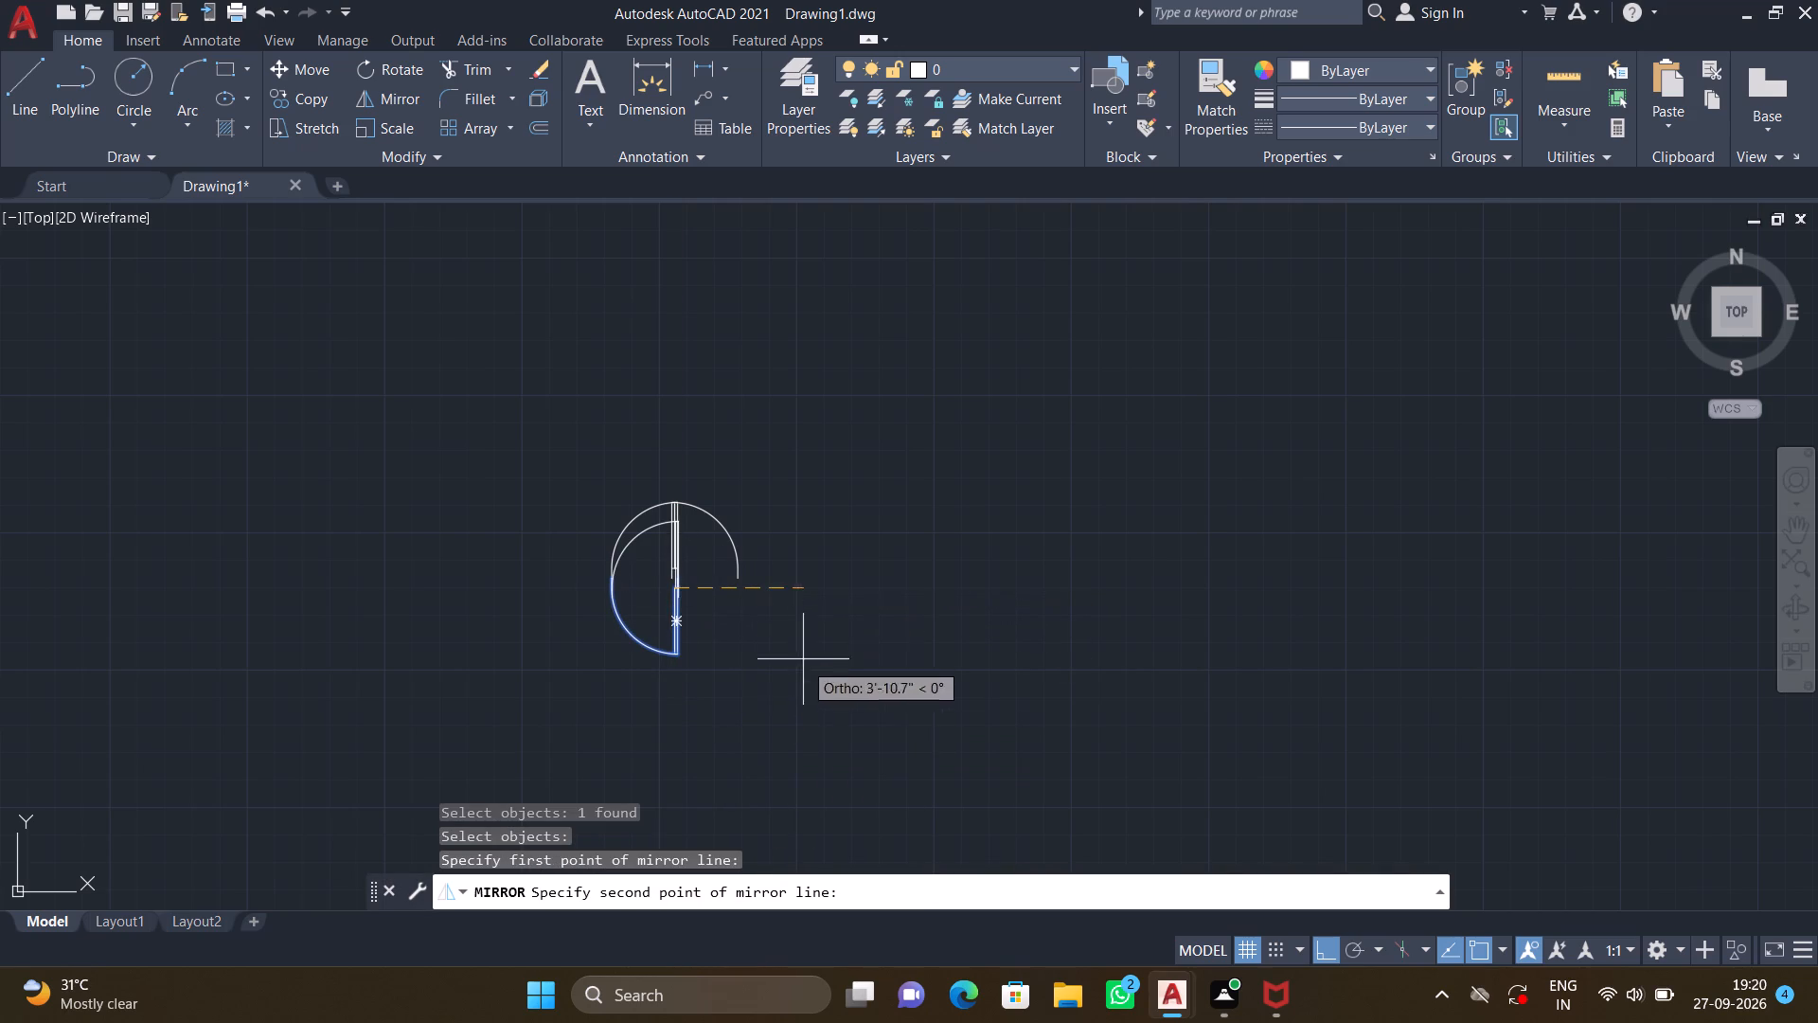
pyautogui.click(590, 781)
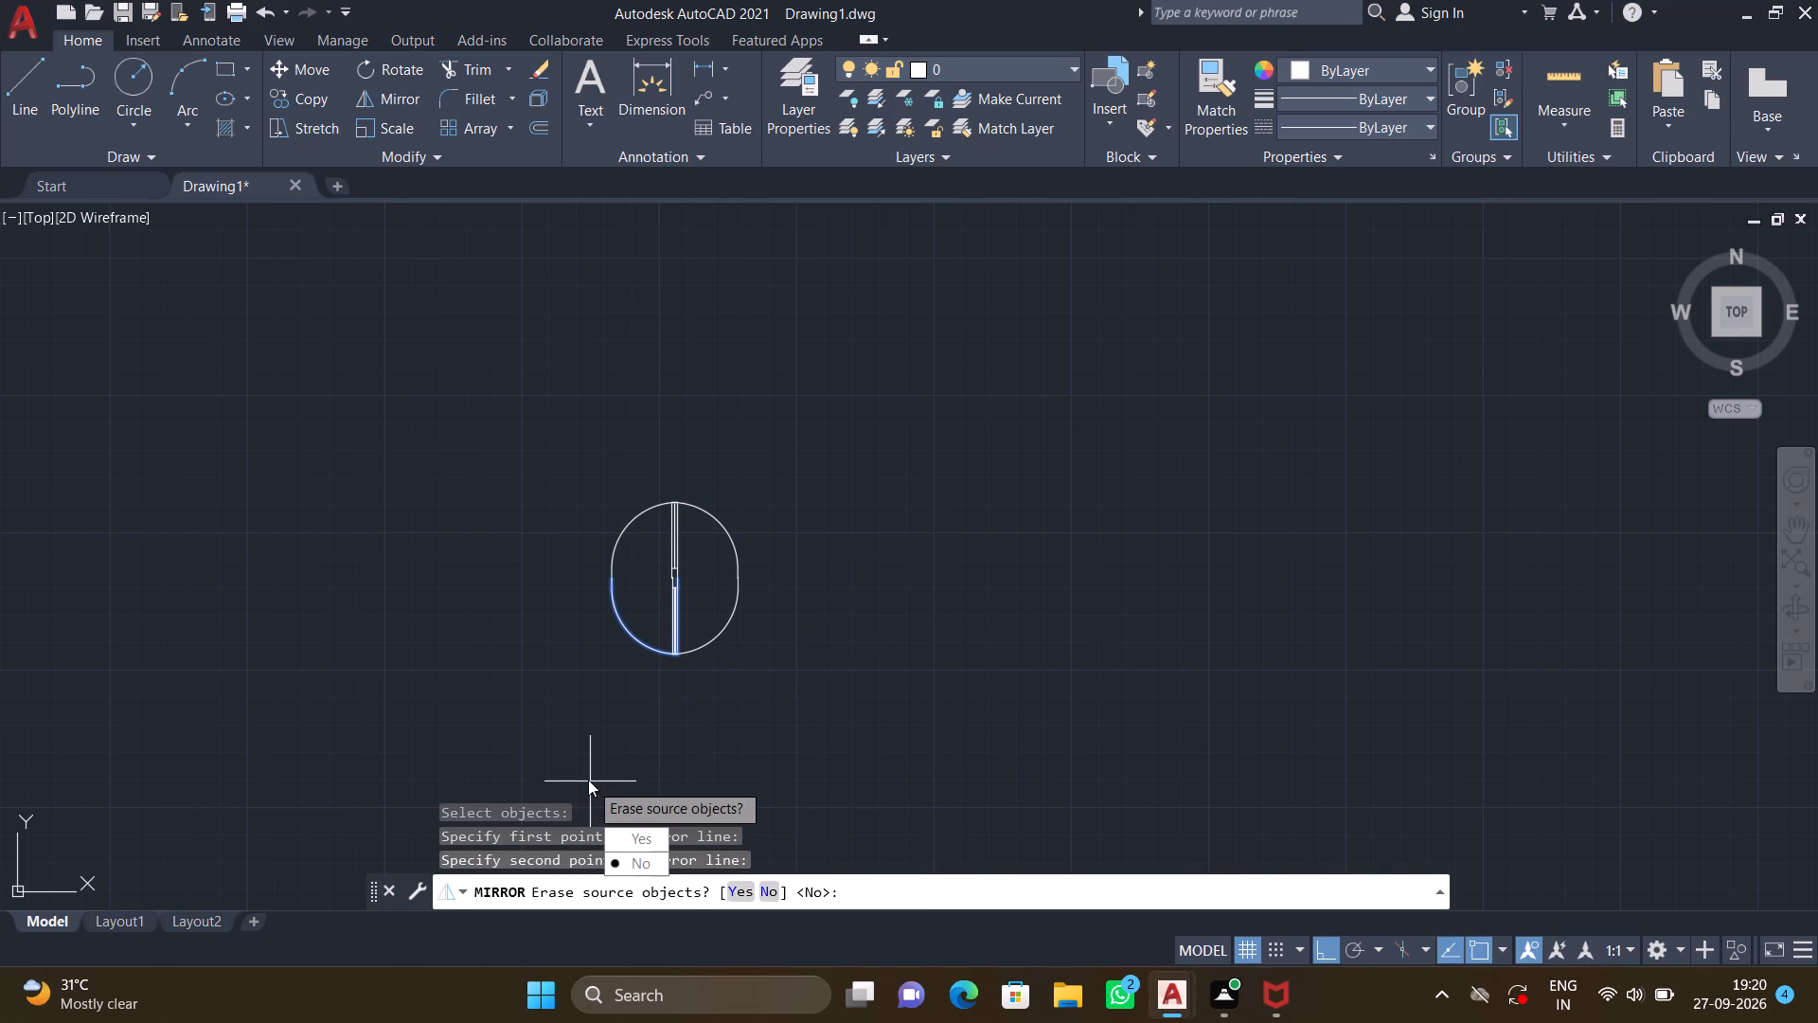
pyautogui.press('Return')
# Examine the set of four mirrored 2' doors around their shared leaves and hinge-side jambs.
pyautogui.scroll(-3, 598, 738)
pyautogui.moveTo(519, 727); pyautogui.dragTo(659, 655, button='middle')
pyautogui.scroll(3, 789, 646)
pyautogui.moveTo(745, 647); pyautogui.dragTo(627, 693, button='middle')
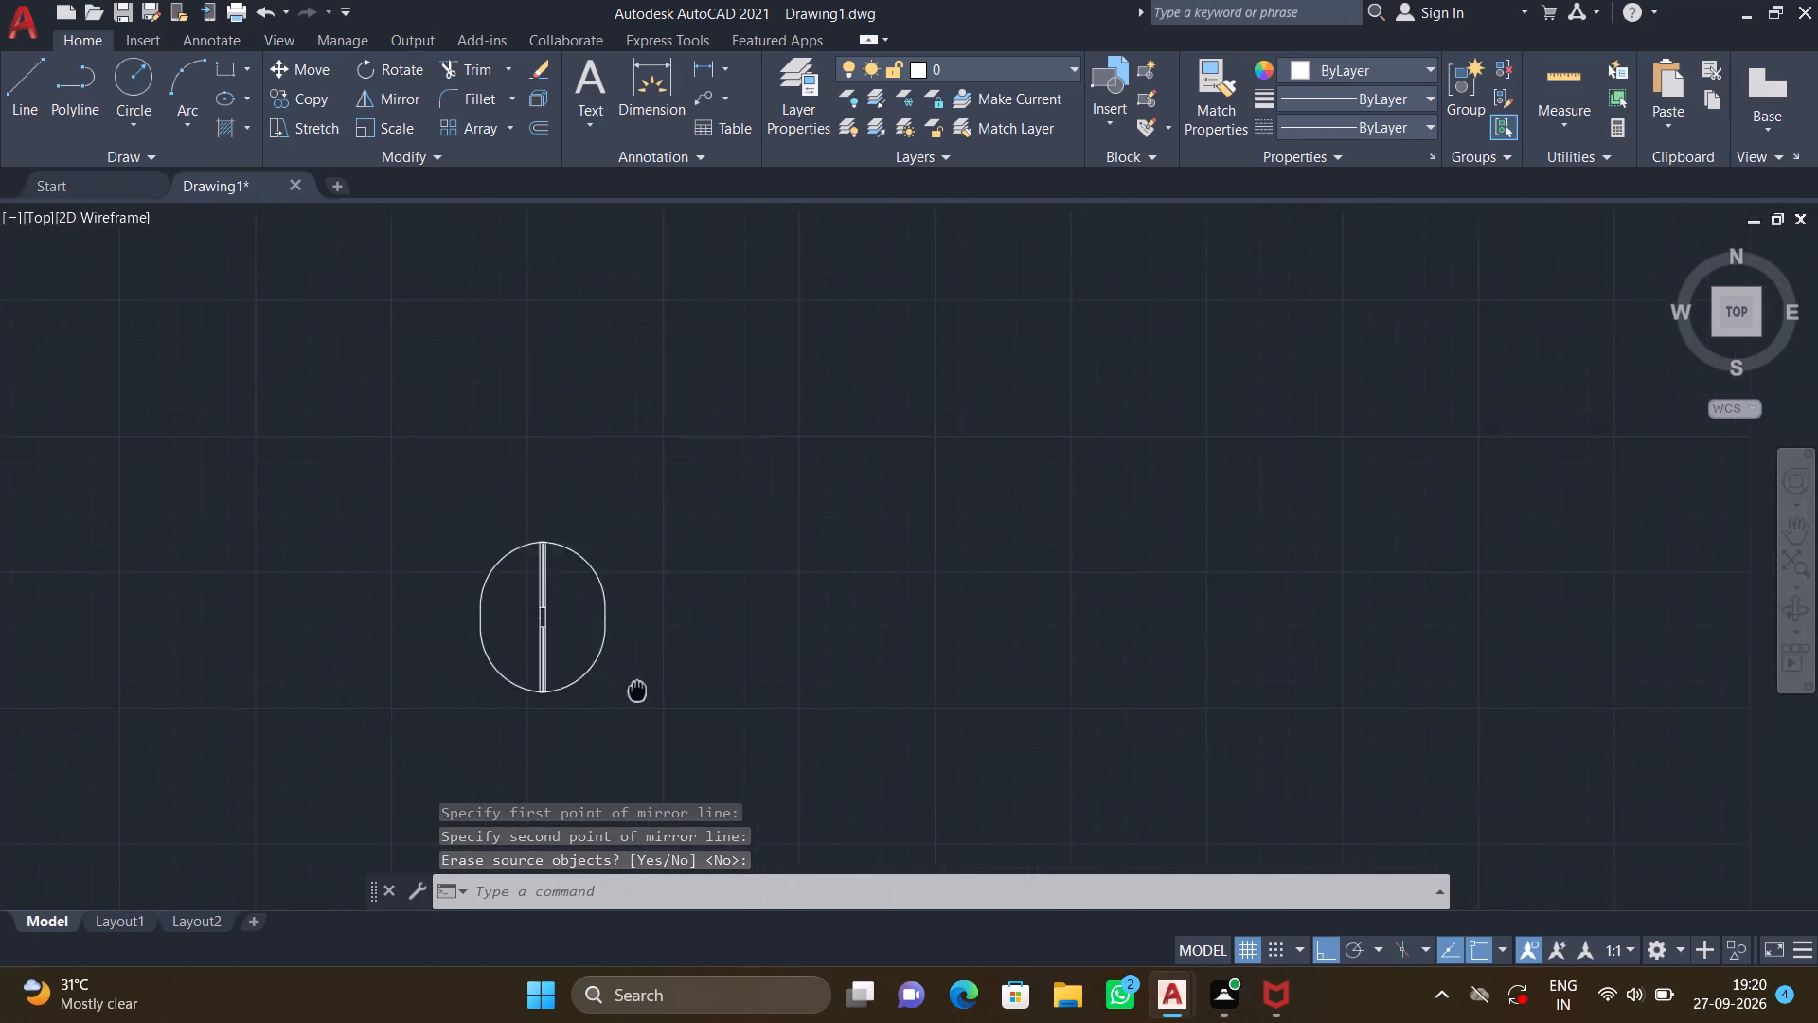
pyautogui.moveTo(627, 693); pyautogui.dragTo(566, 726, button='middle')
pyautogui.scroll(4, 484, 745)
pyautogui.moveTo(495, 659); pyautogui.dragTo(435, 785, button='middle')
pyautogui.scroll(-2, 444, 759)
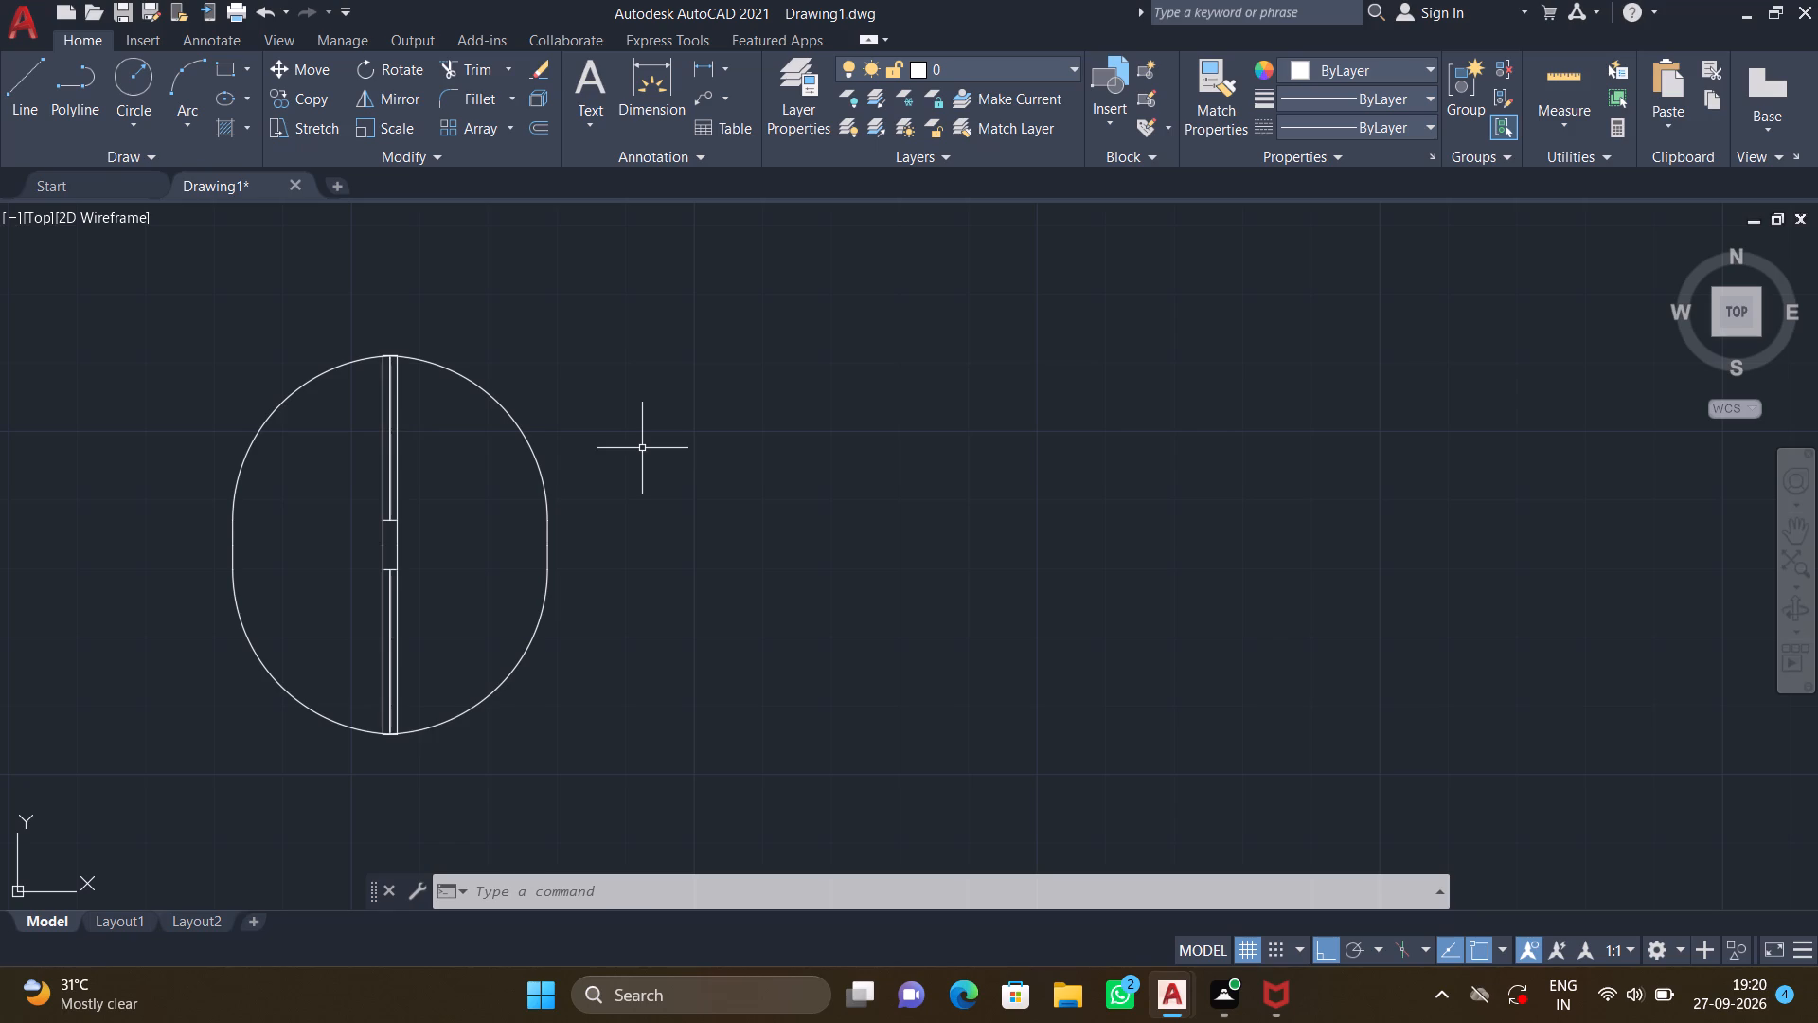
# Copy the upper east 2' door horizontally into the empty space east of the four-door set.
pyautogui.write('CO')
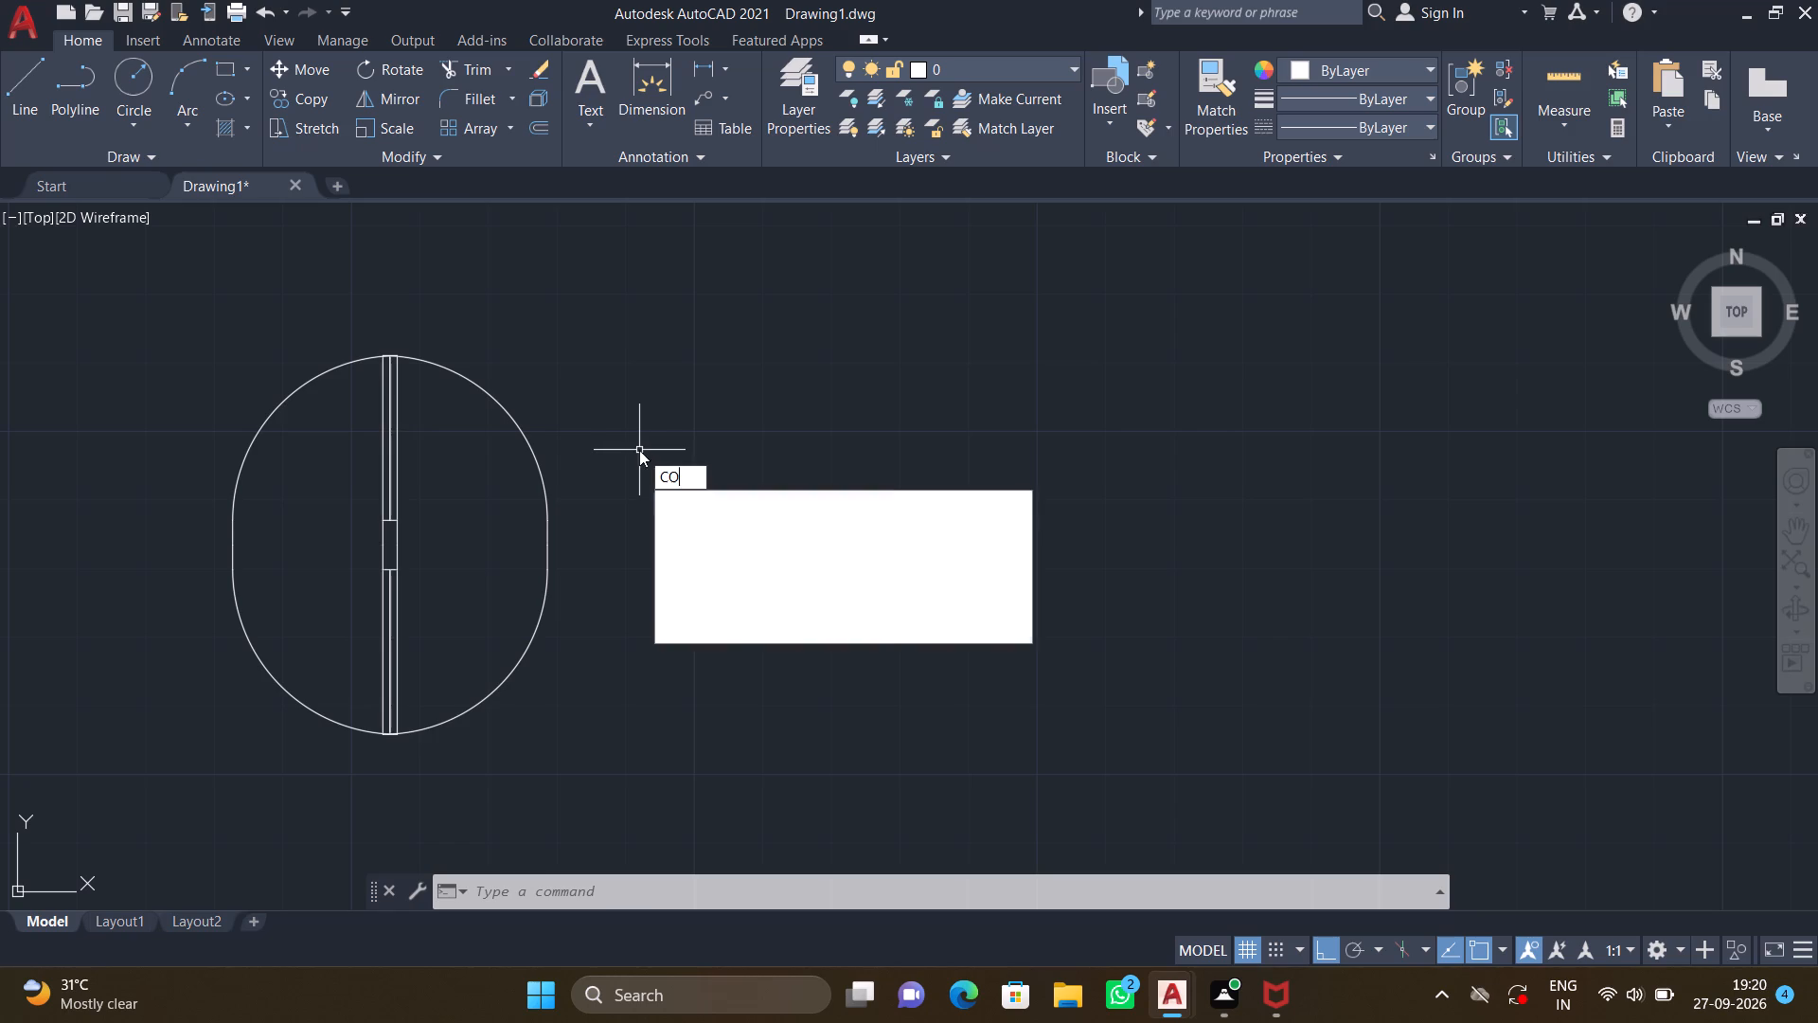
pyautogui.press('Return')
pyautogui.click(534, 448)
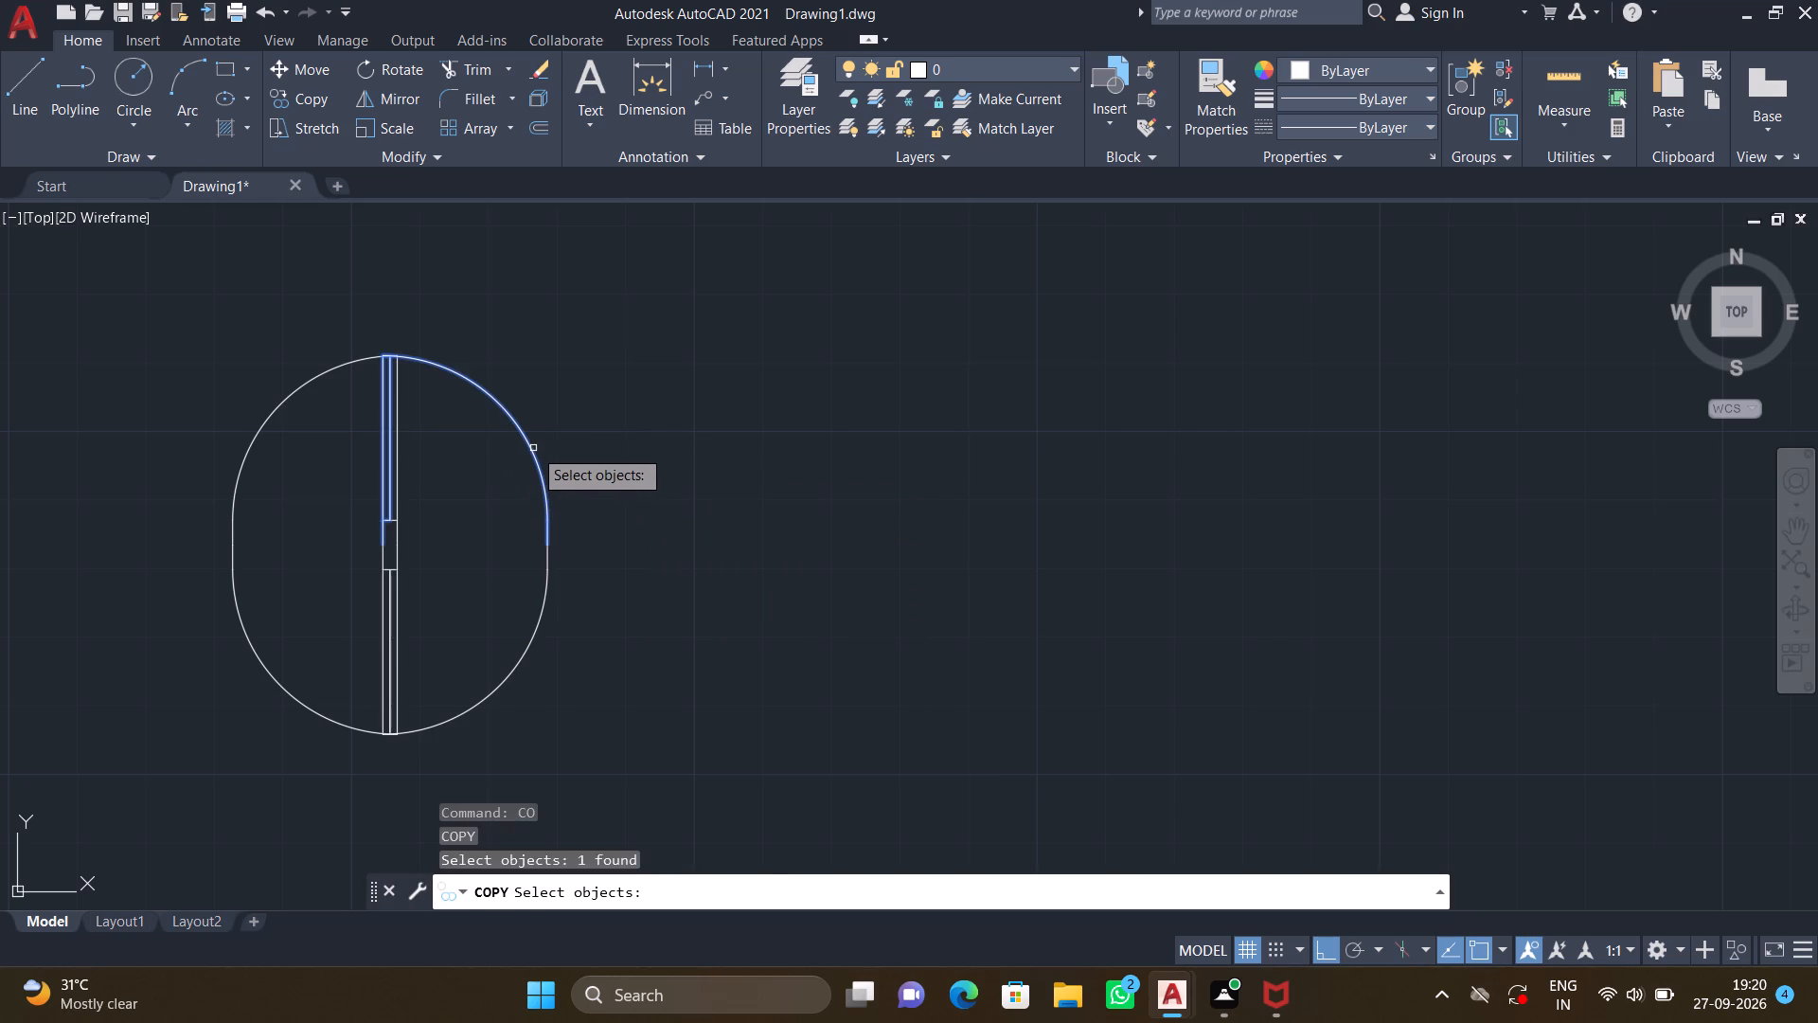
pyautogui.press('Return')
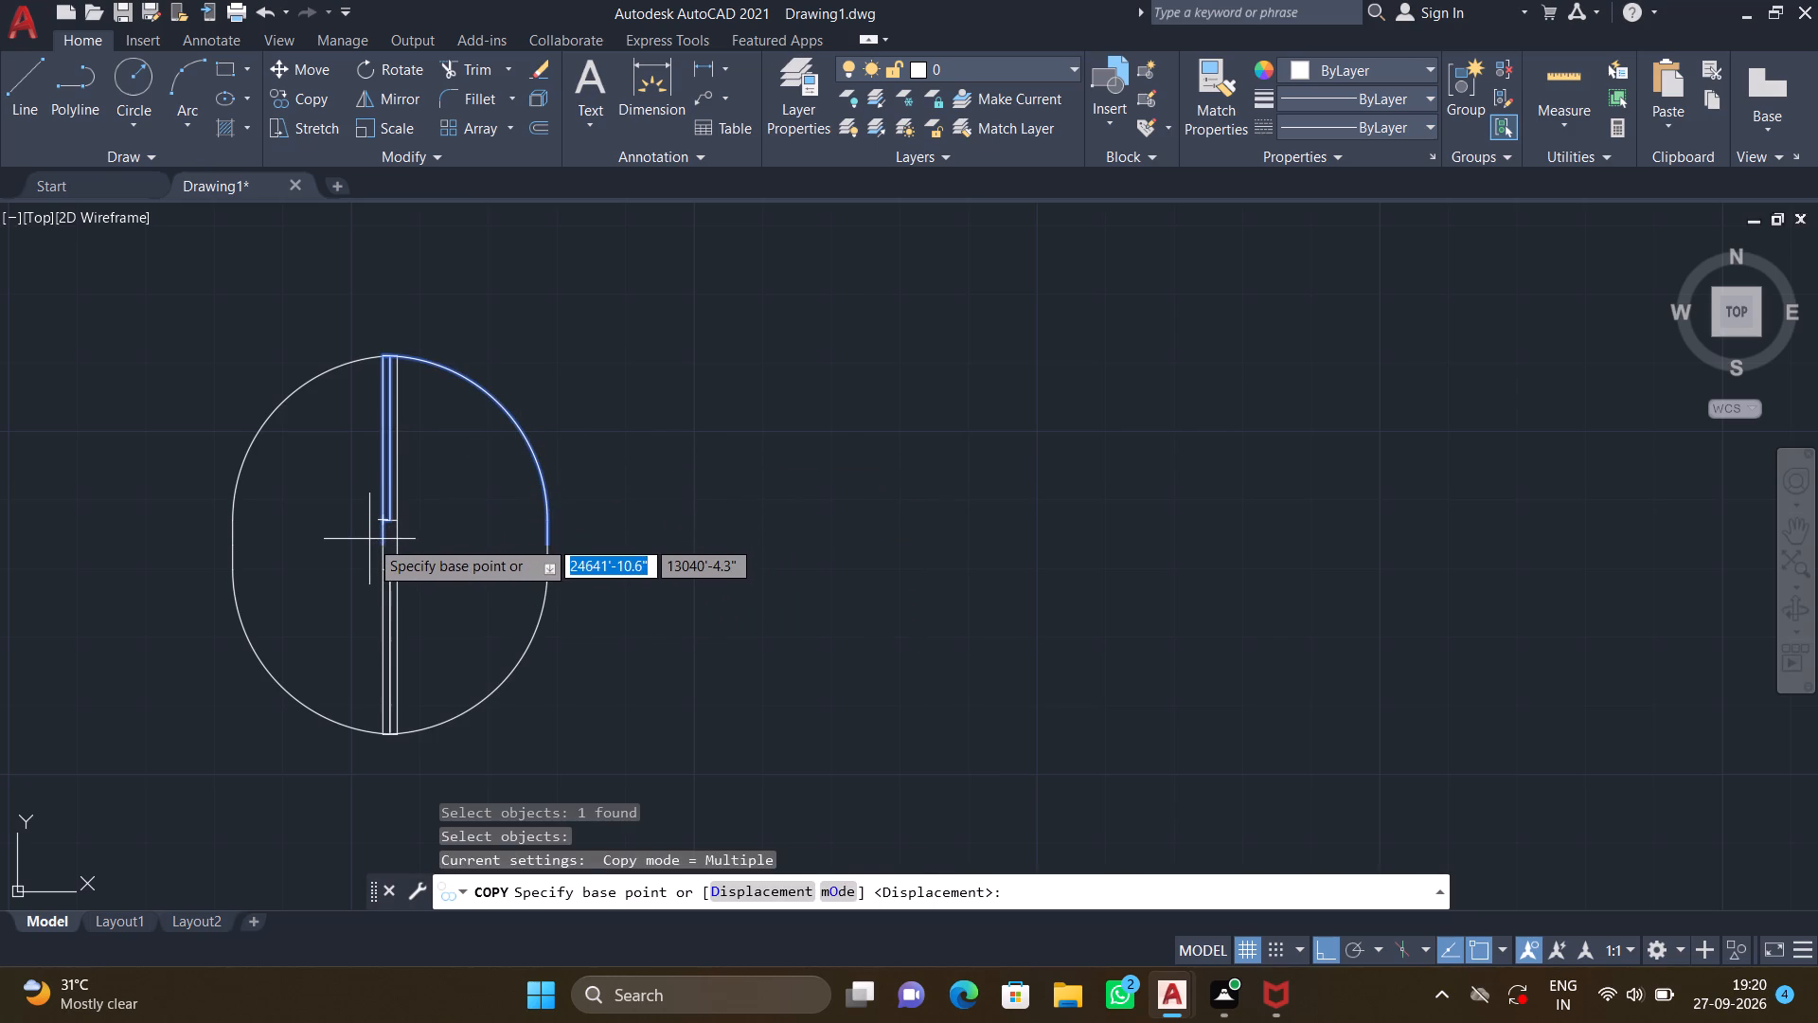
pyautogui.click(369, 539)
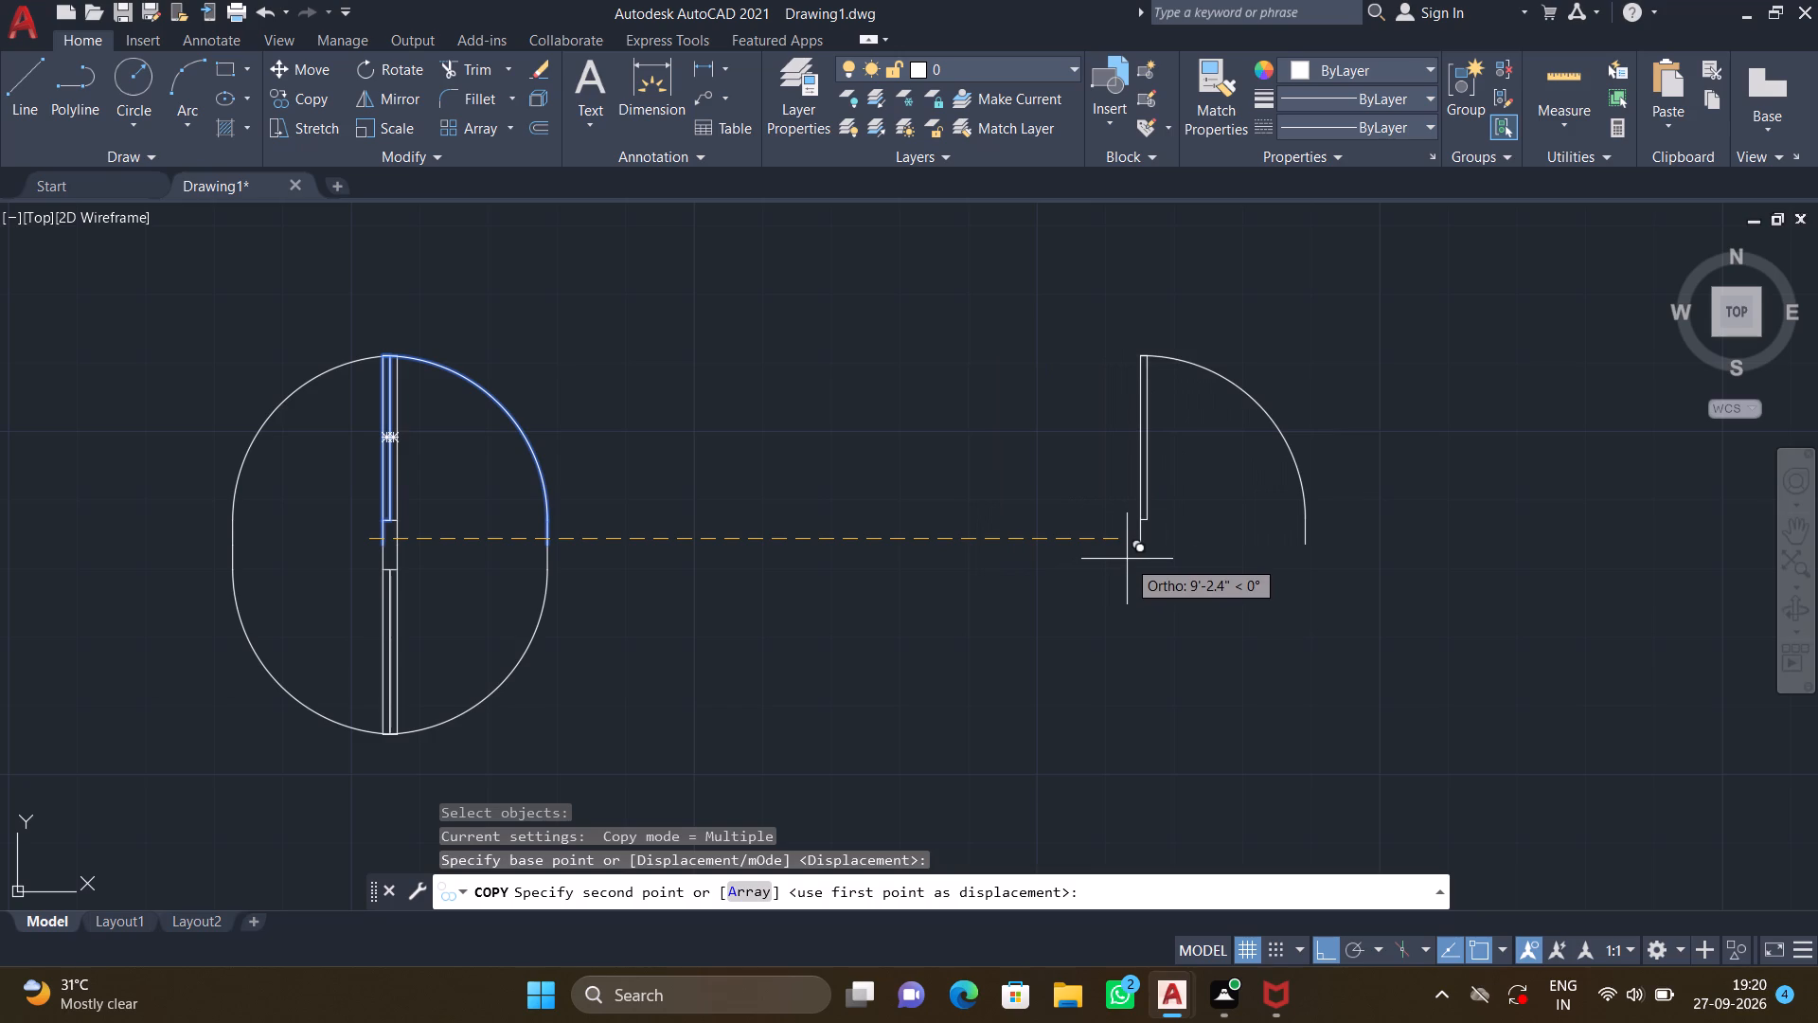
pyautogui.click(1240, 559)
pyautogui.press('Return')
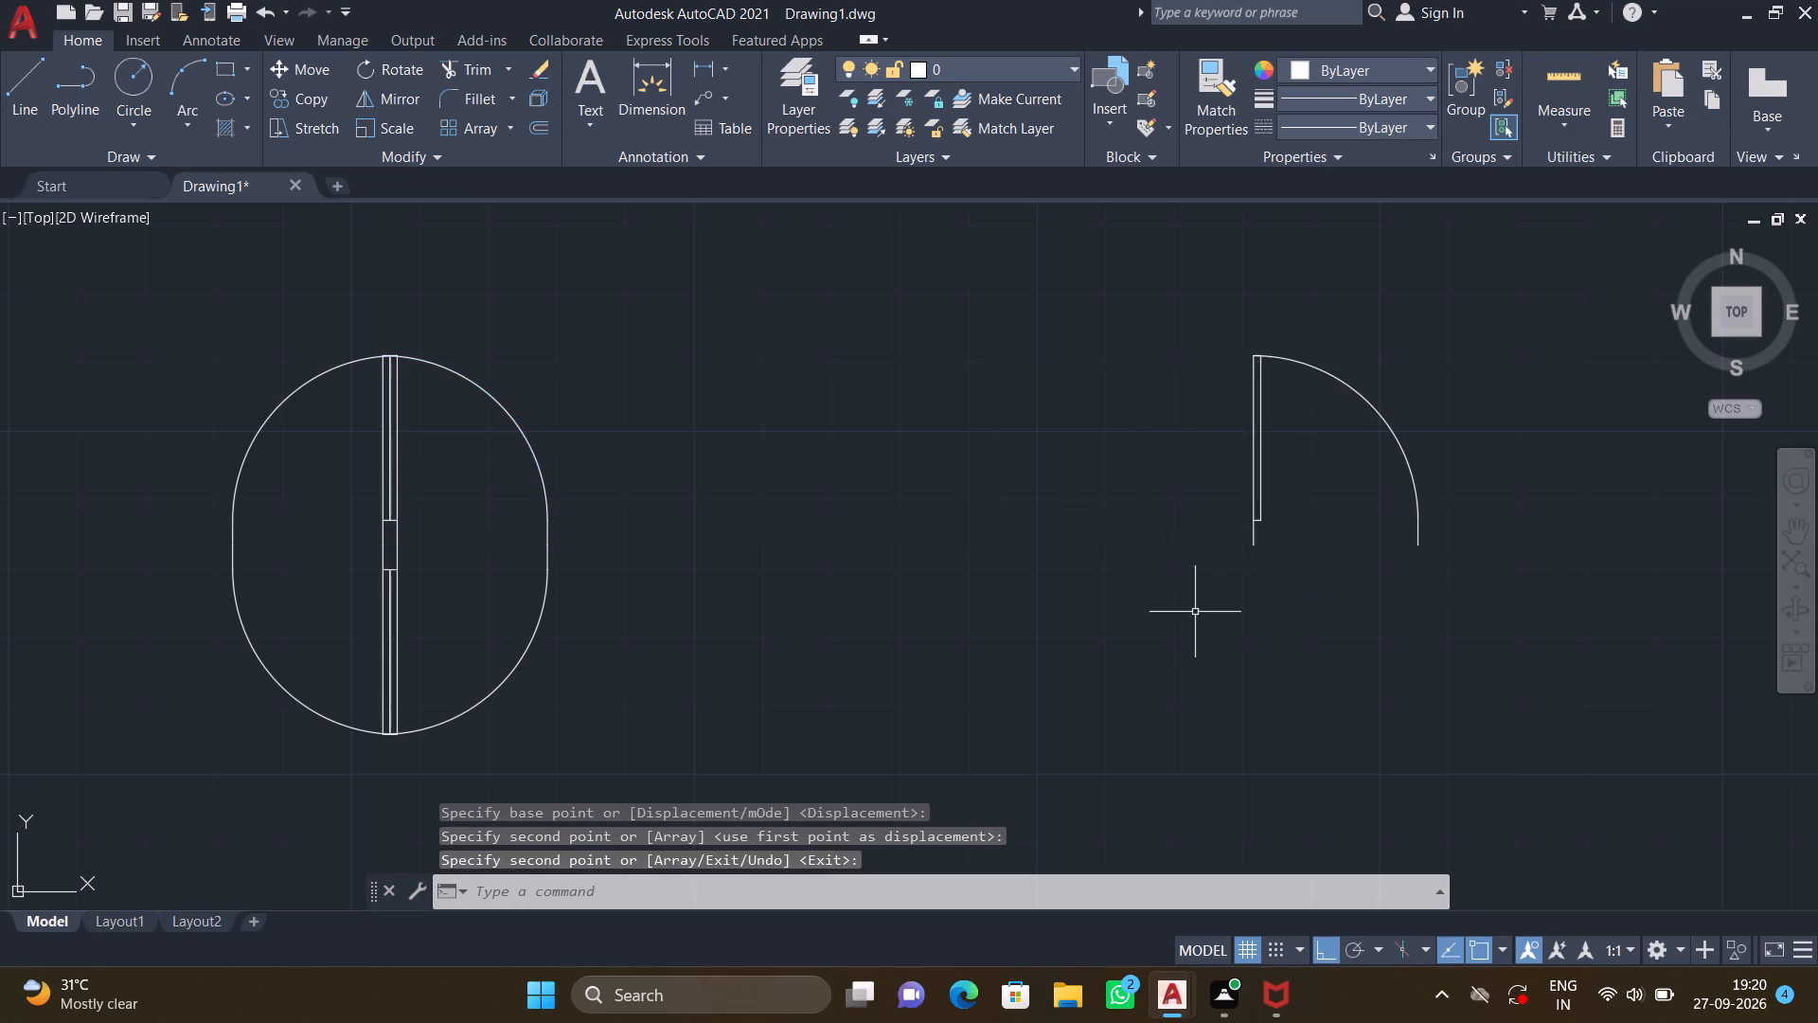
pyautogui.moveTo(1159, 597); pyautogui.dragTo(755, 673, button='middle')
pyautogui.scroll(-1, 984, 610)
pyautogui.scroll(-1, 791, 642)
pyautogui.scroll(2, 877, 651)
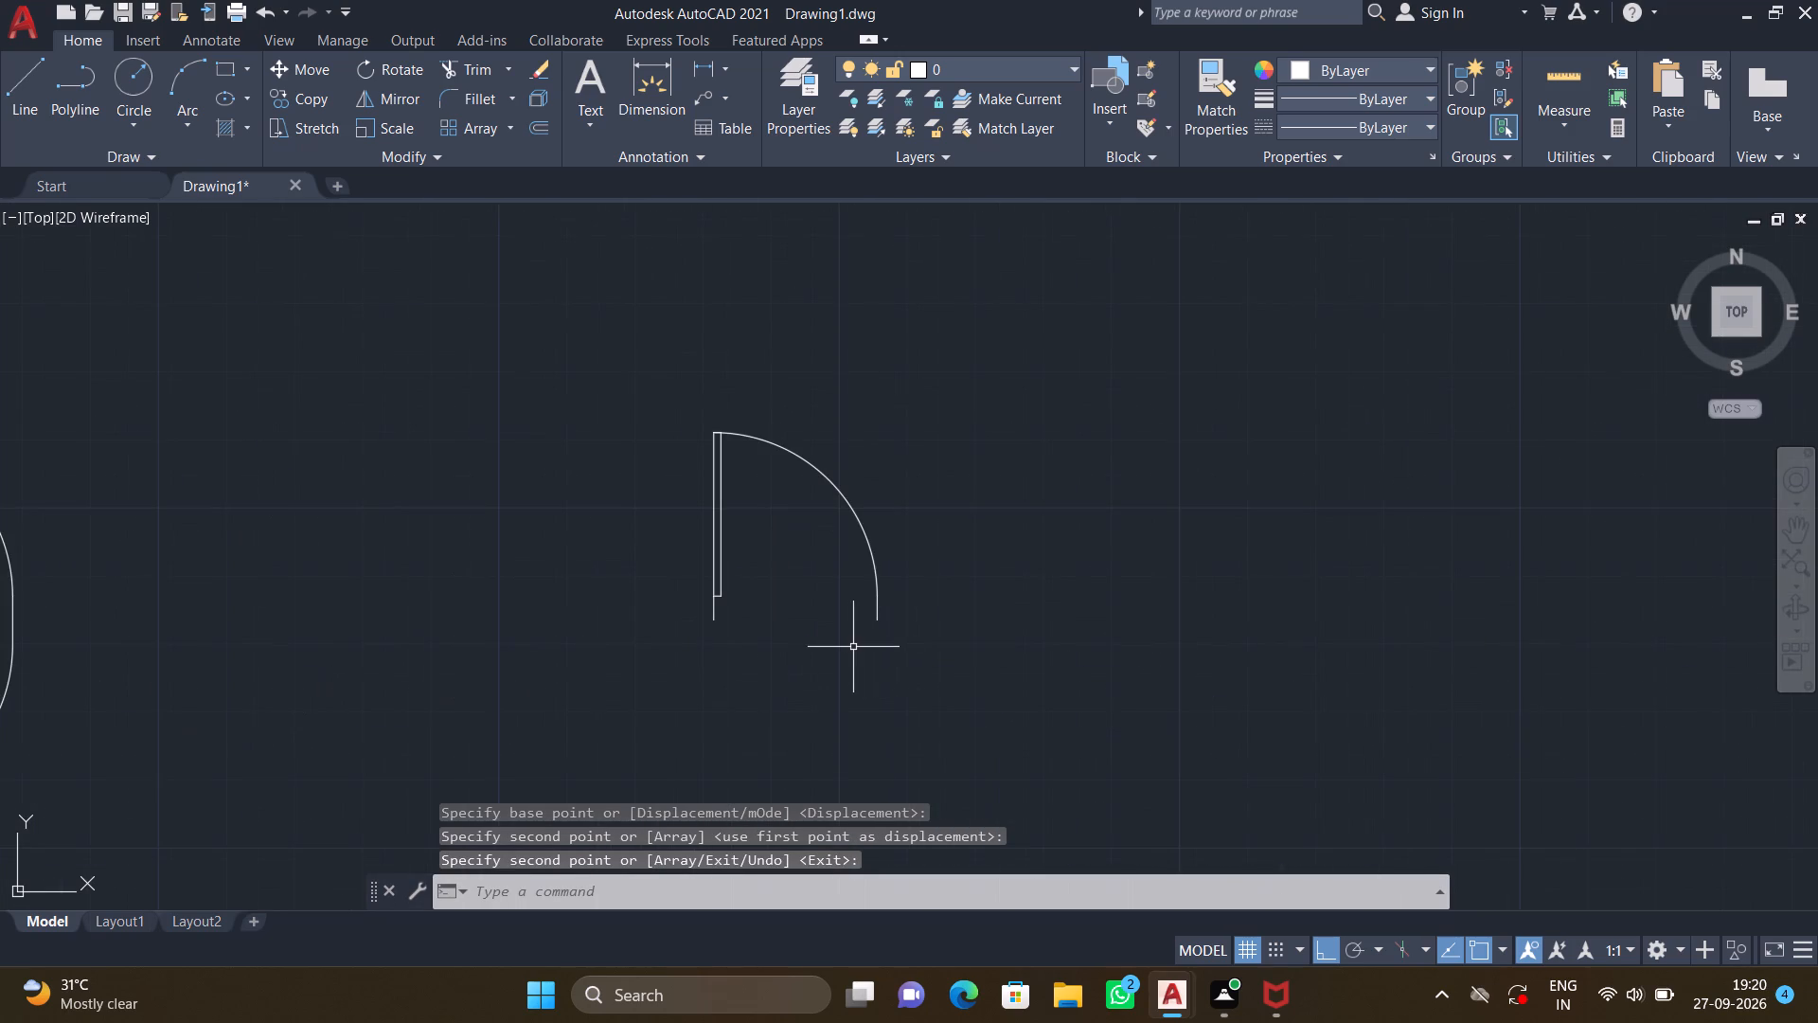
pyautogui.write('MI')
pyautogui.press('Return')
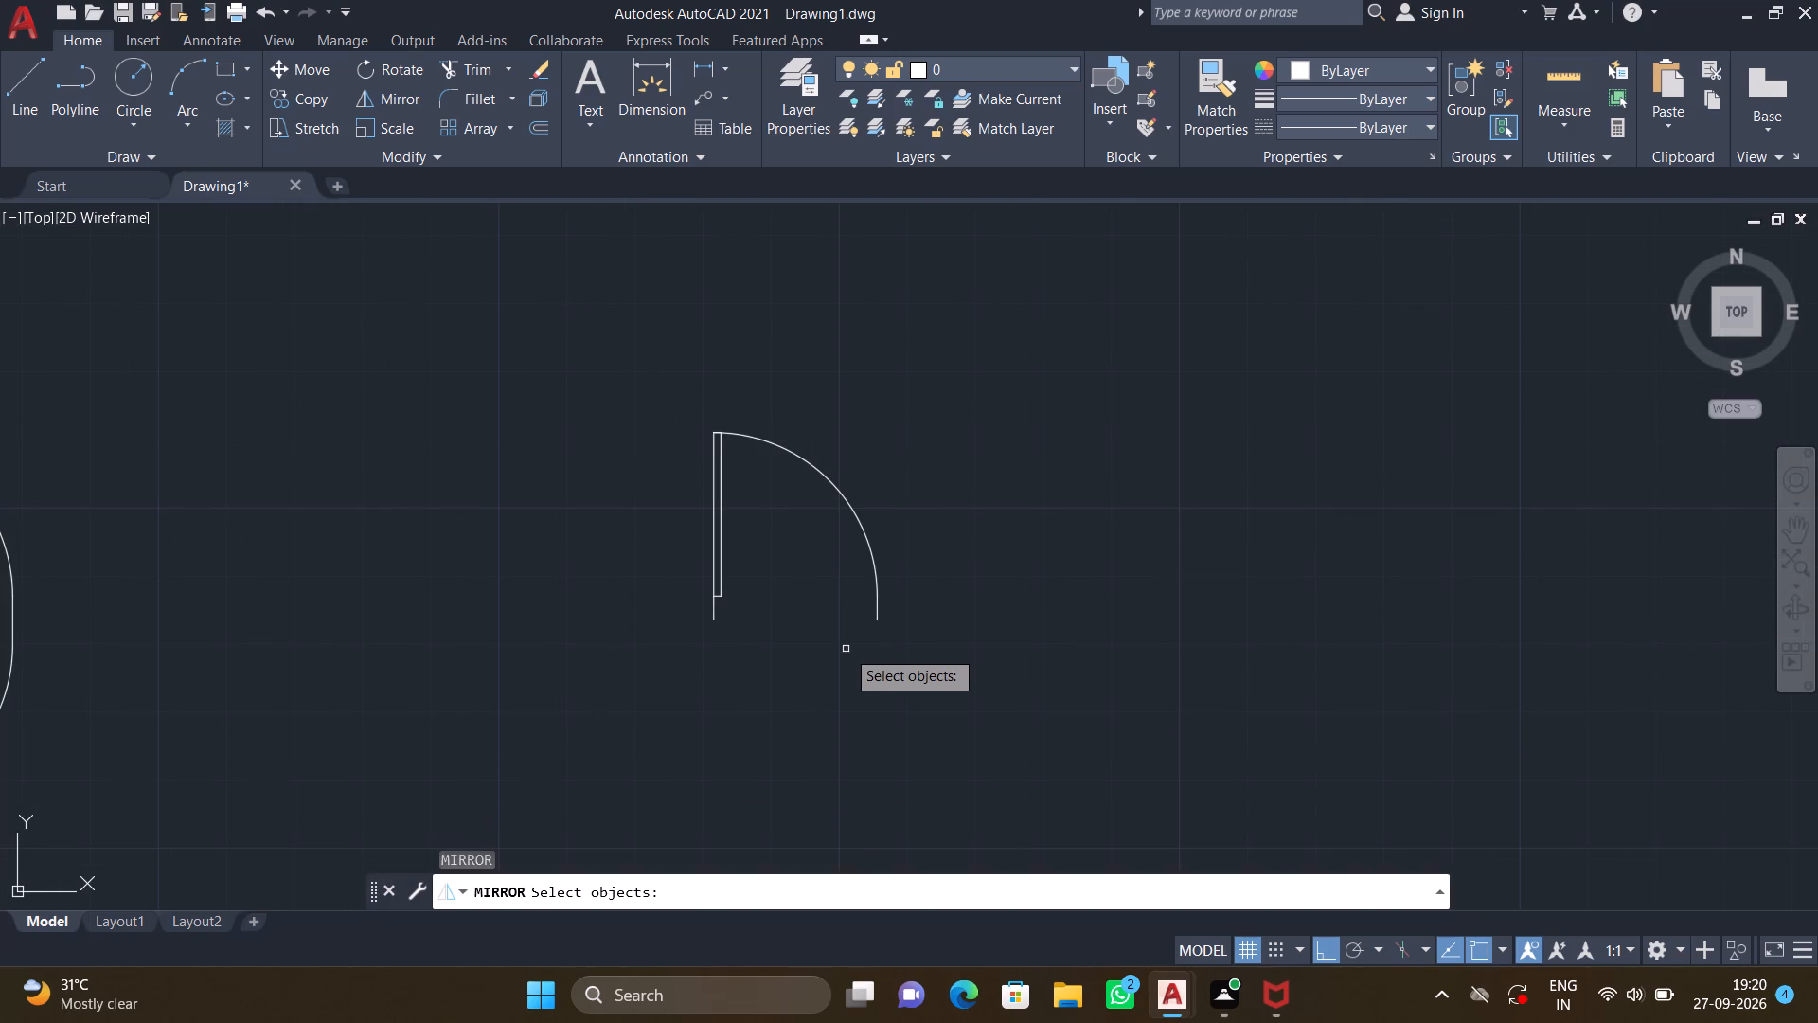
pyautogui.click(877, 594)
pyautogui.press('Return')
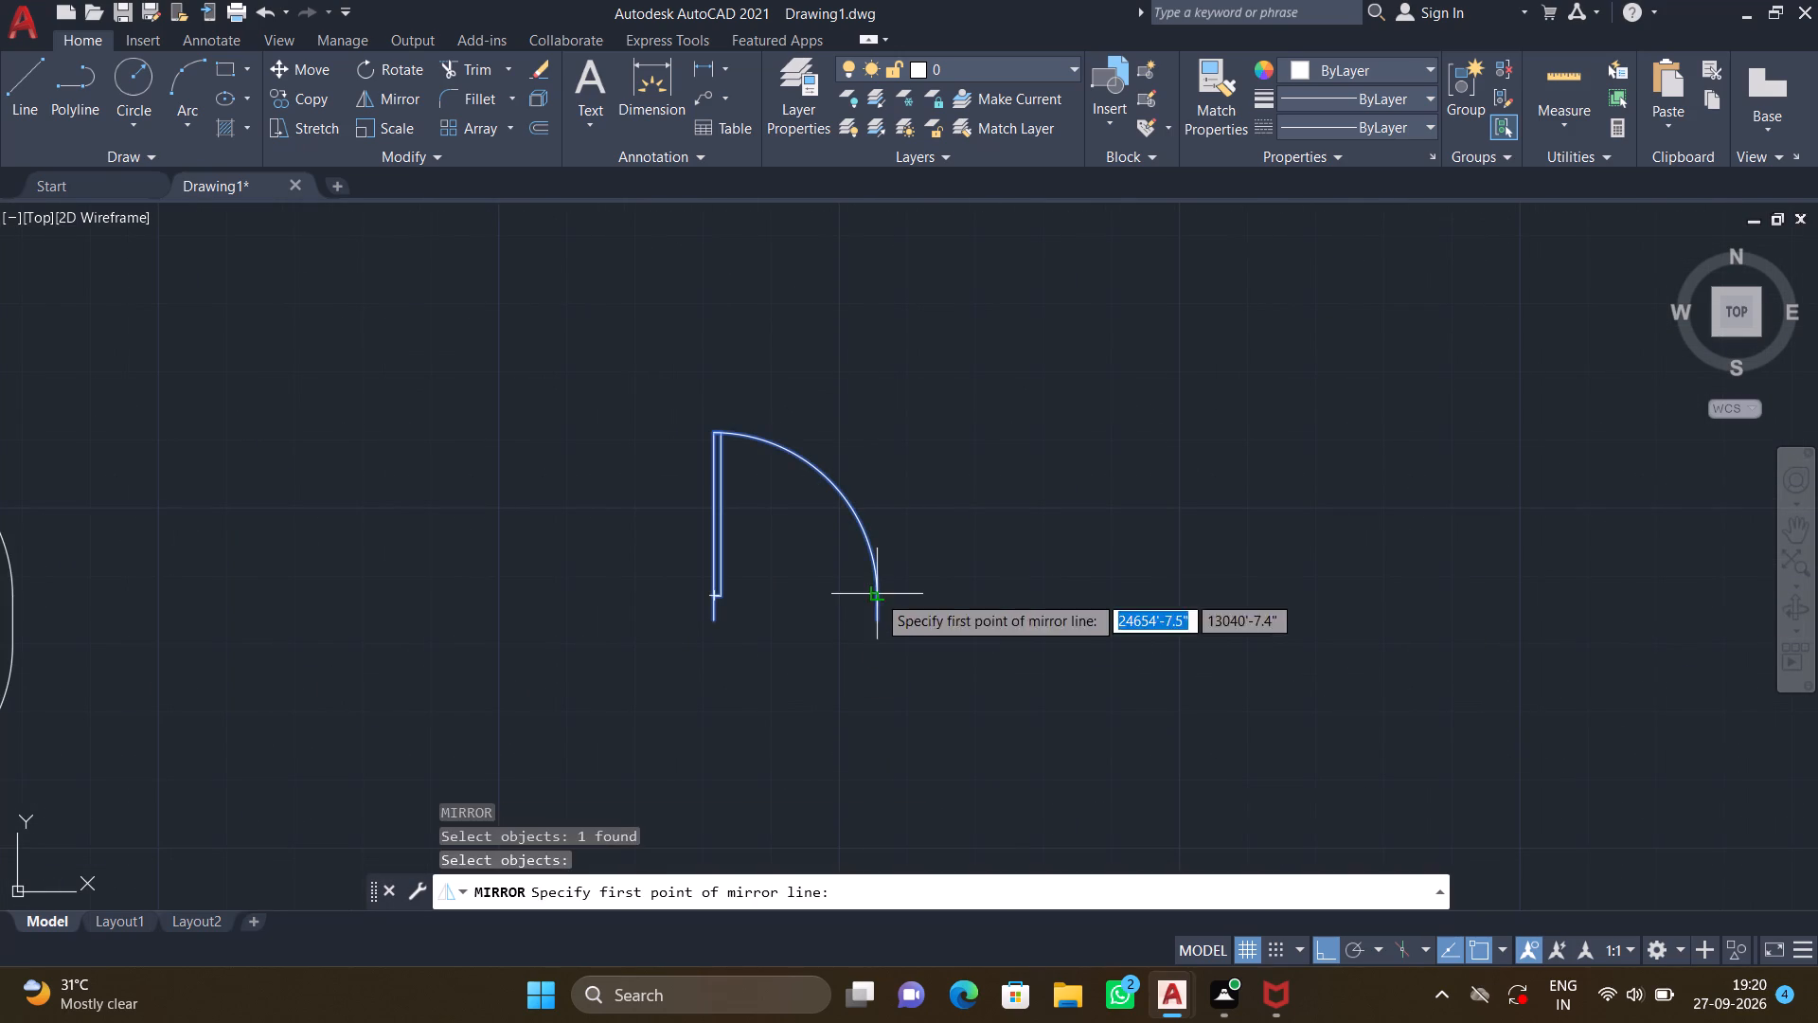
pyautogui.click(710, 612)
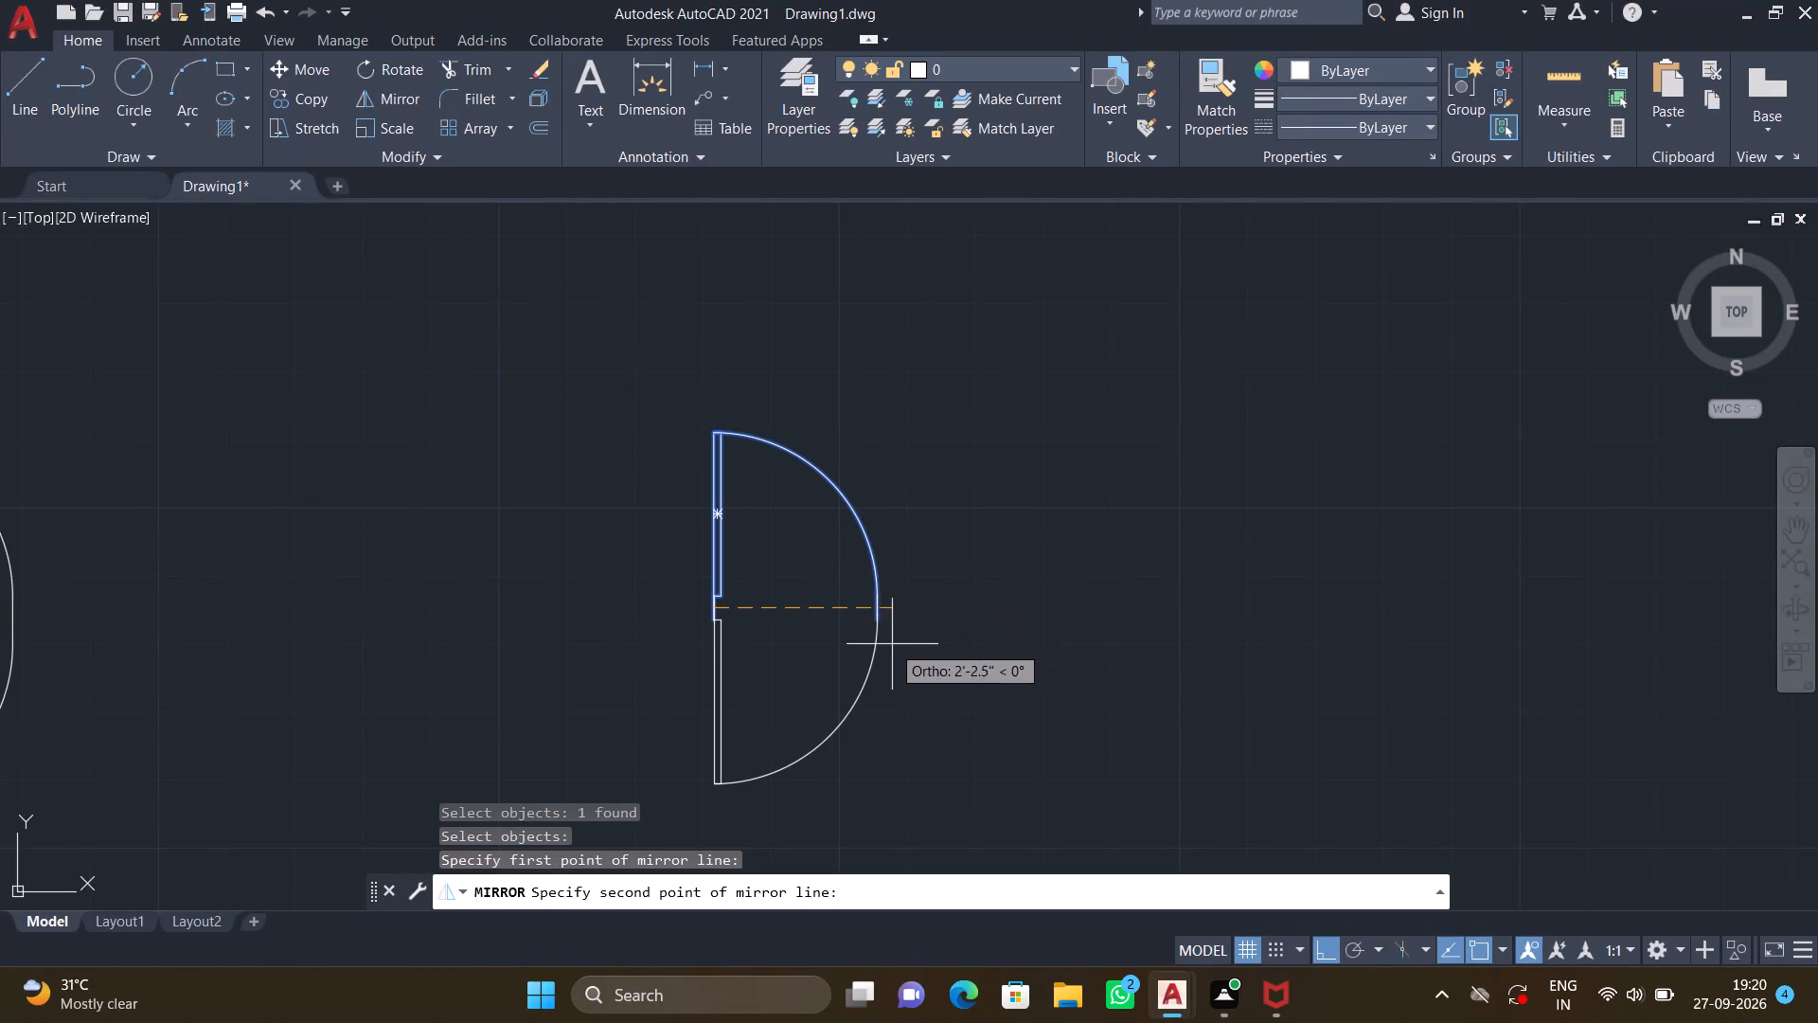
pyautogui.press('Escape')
# Rotate the copied 2' door 90° counterclockwise about the lower end of its hinge-side jamb.
pyautogui.press('r')
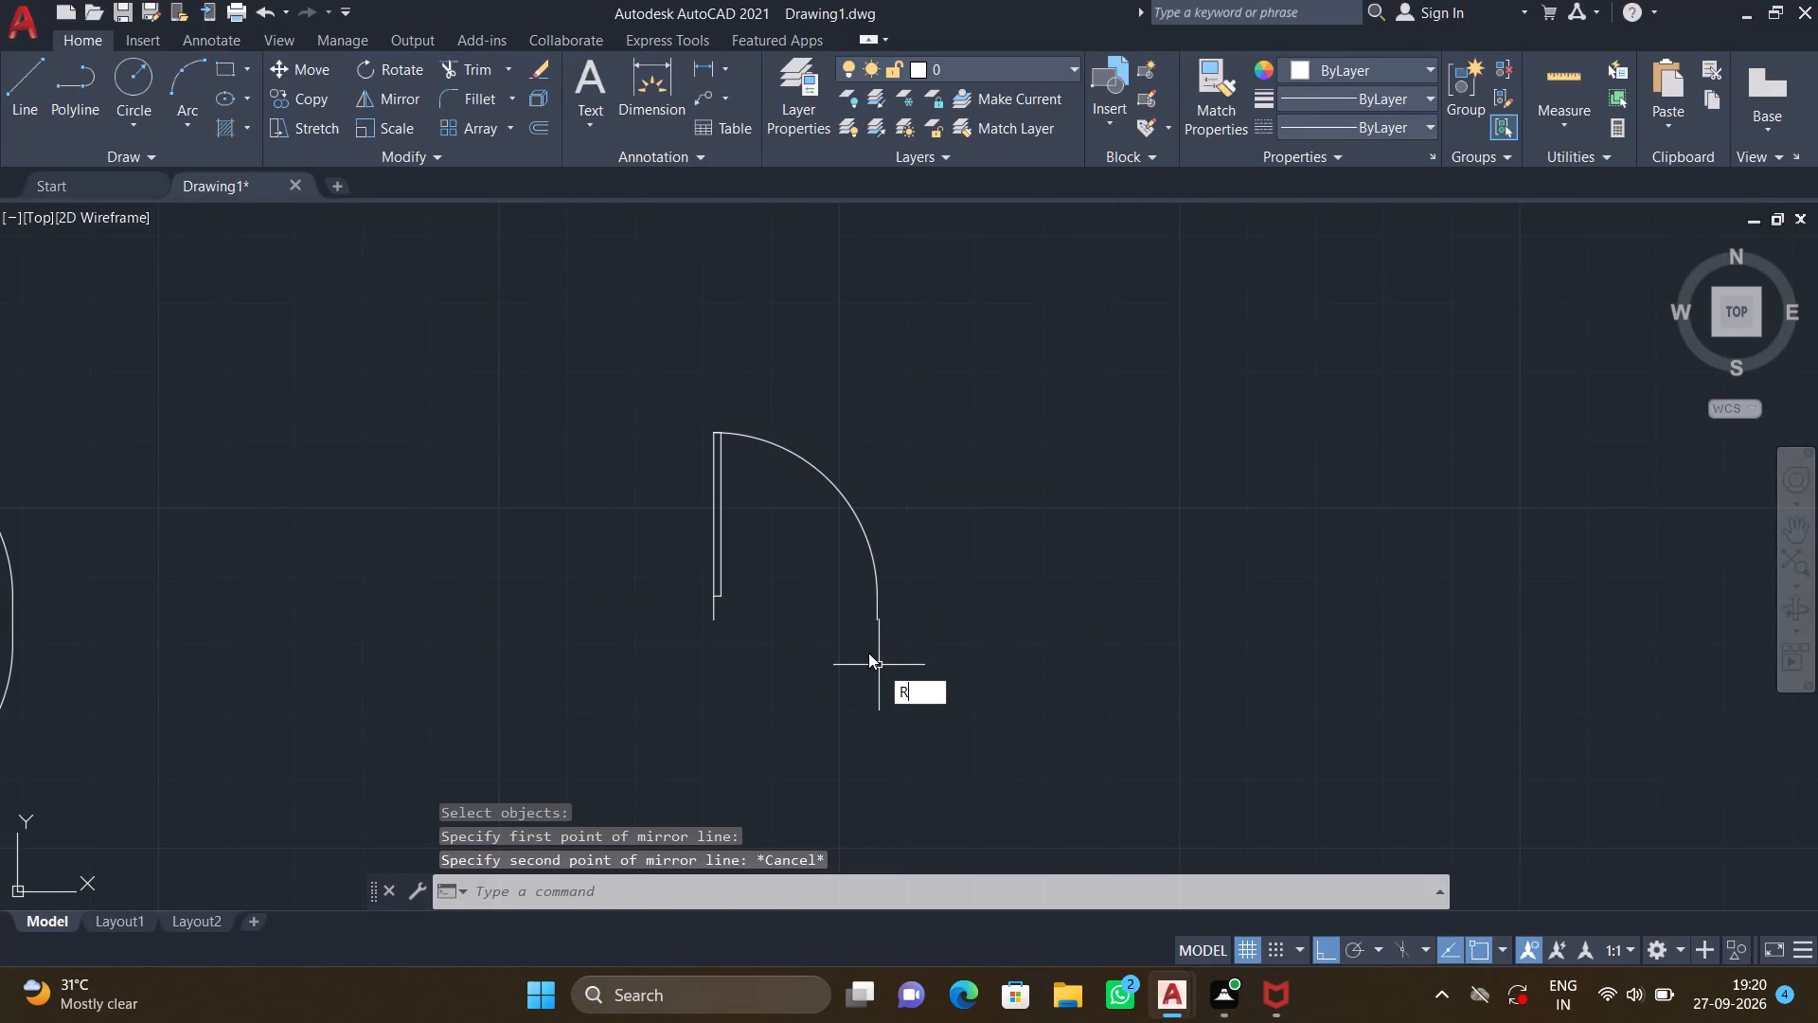
pyautogui.press('o')
pyautogui.press('Return')
pyautogui.click(877, 582)
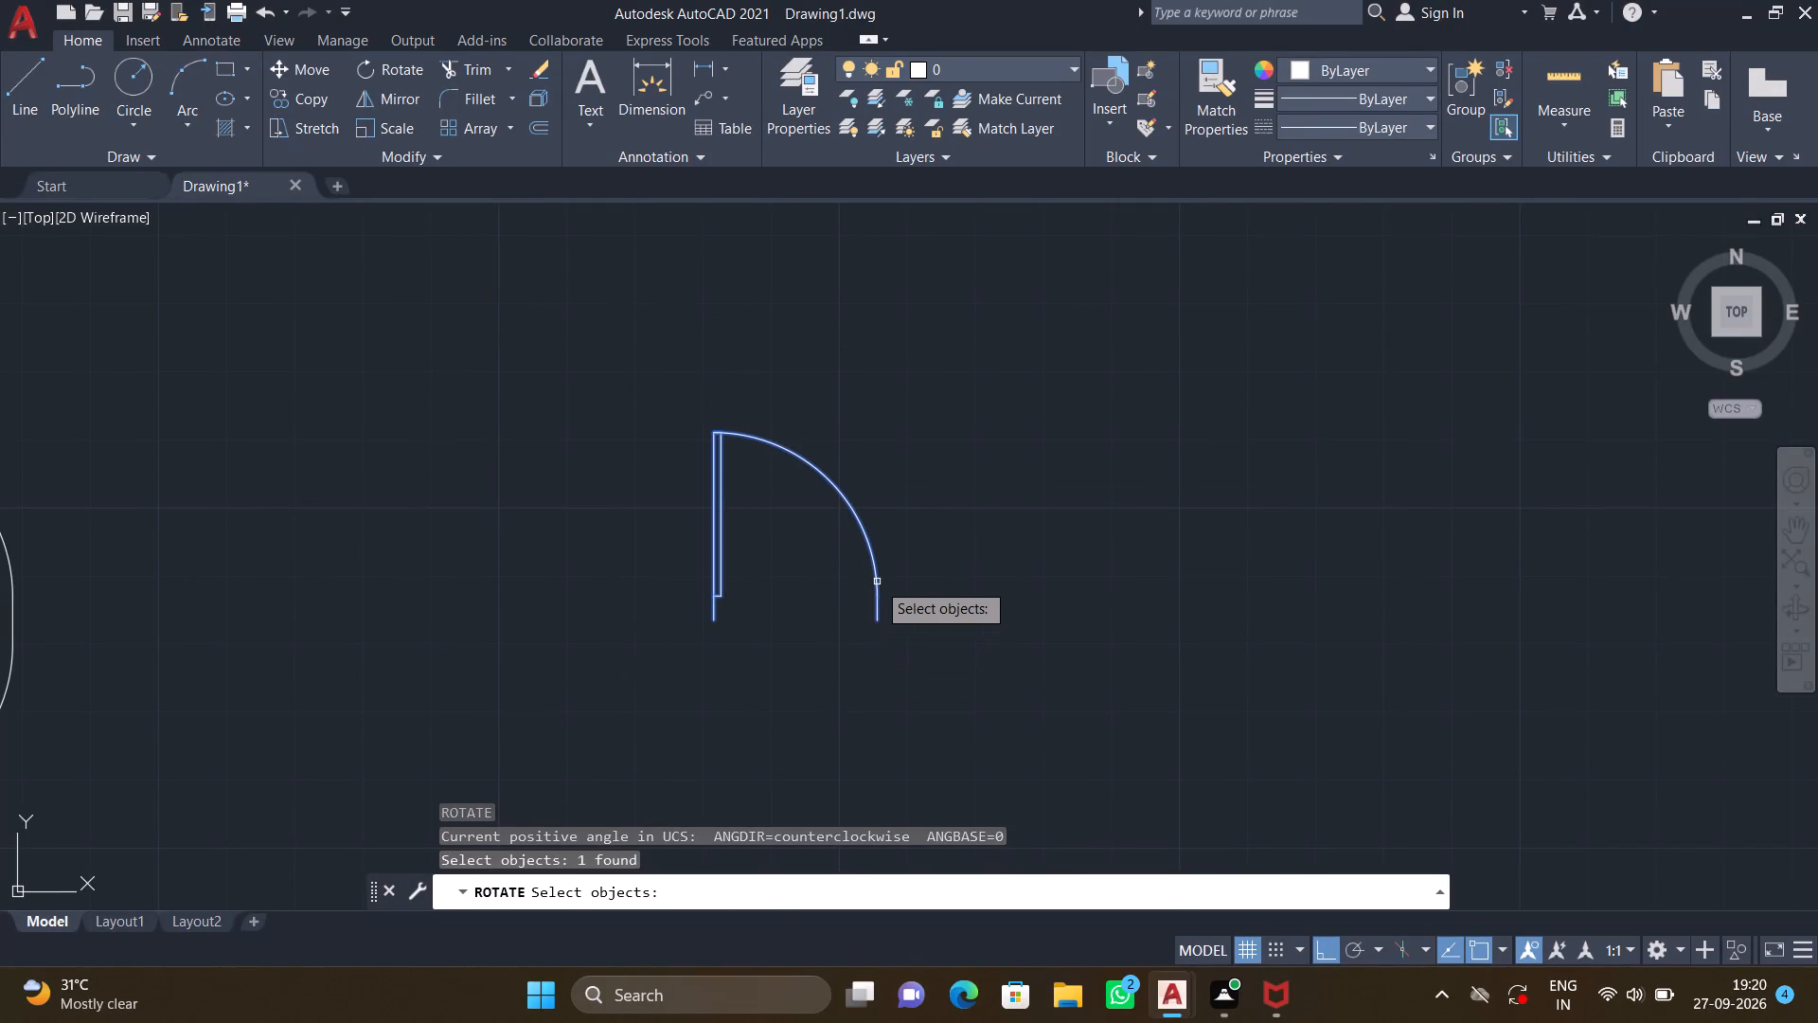
pyautogui.press('Return')
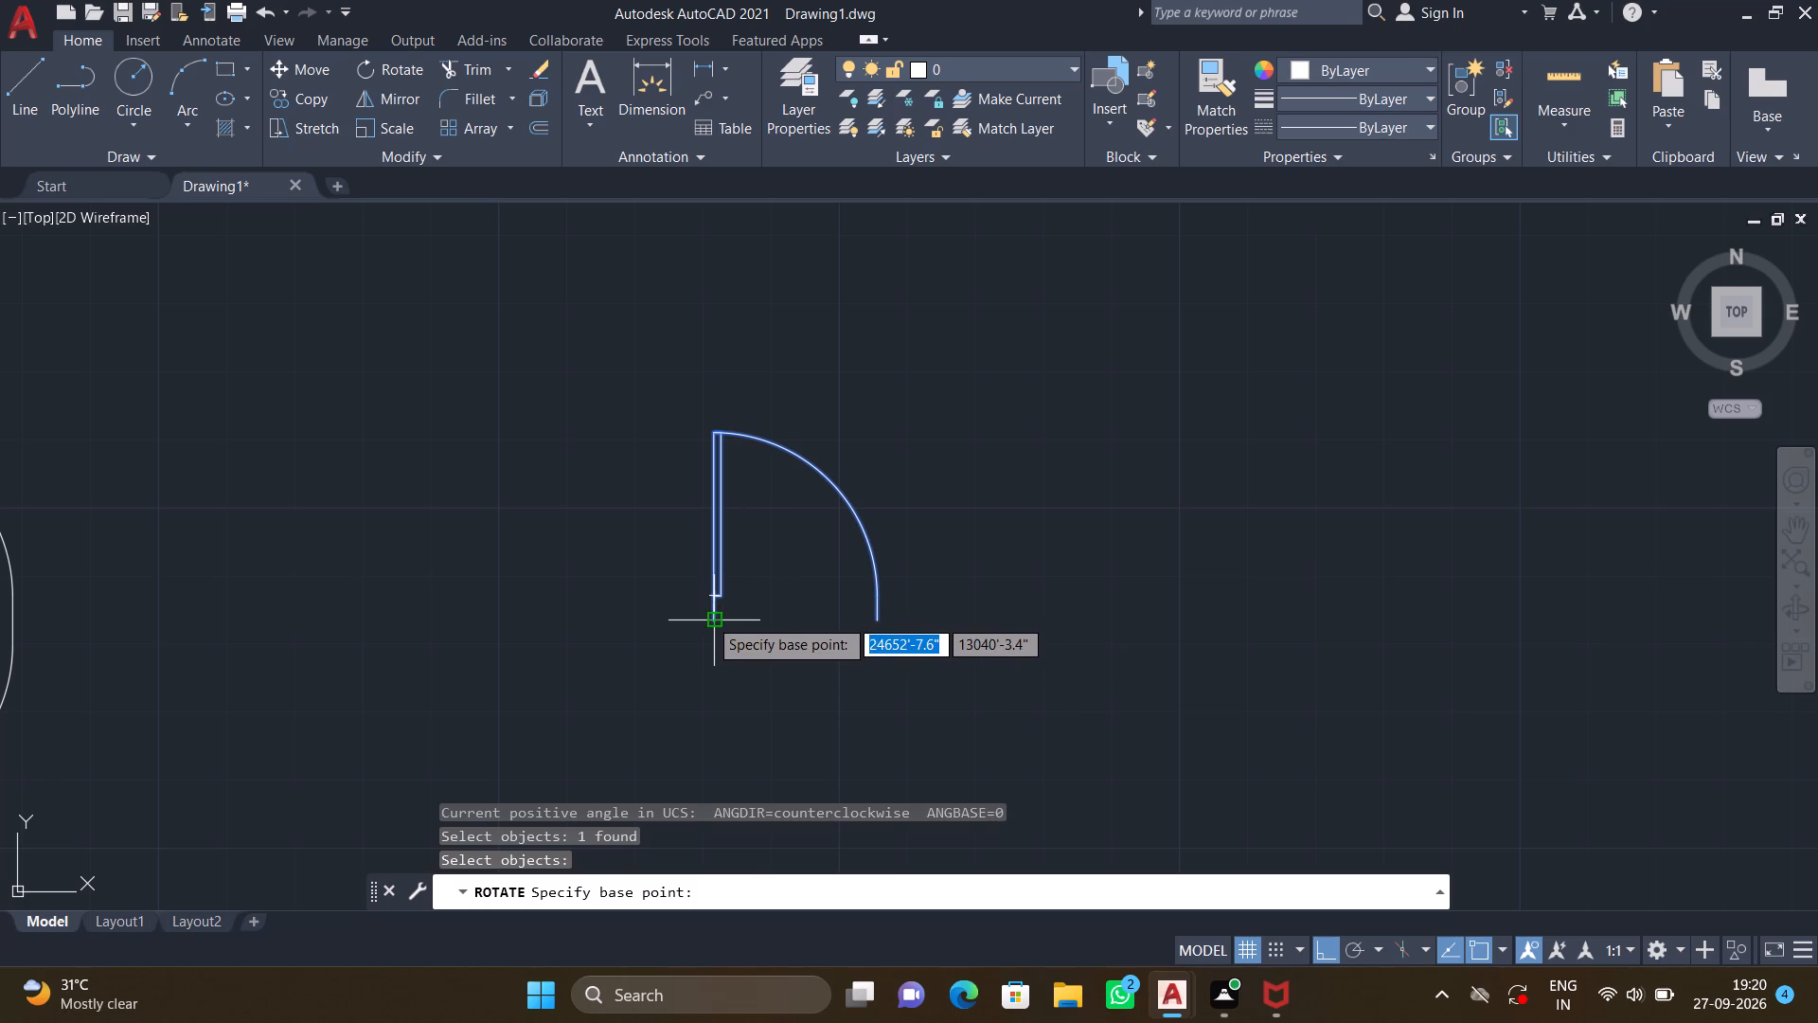
pyautogui.click(708, 618)
pyautogui.click(758, 519)
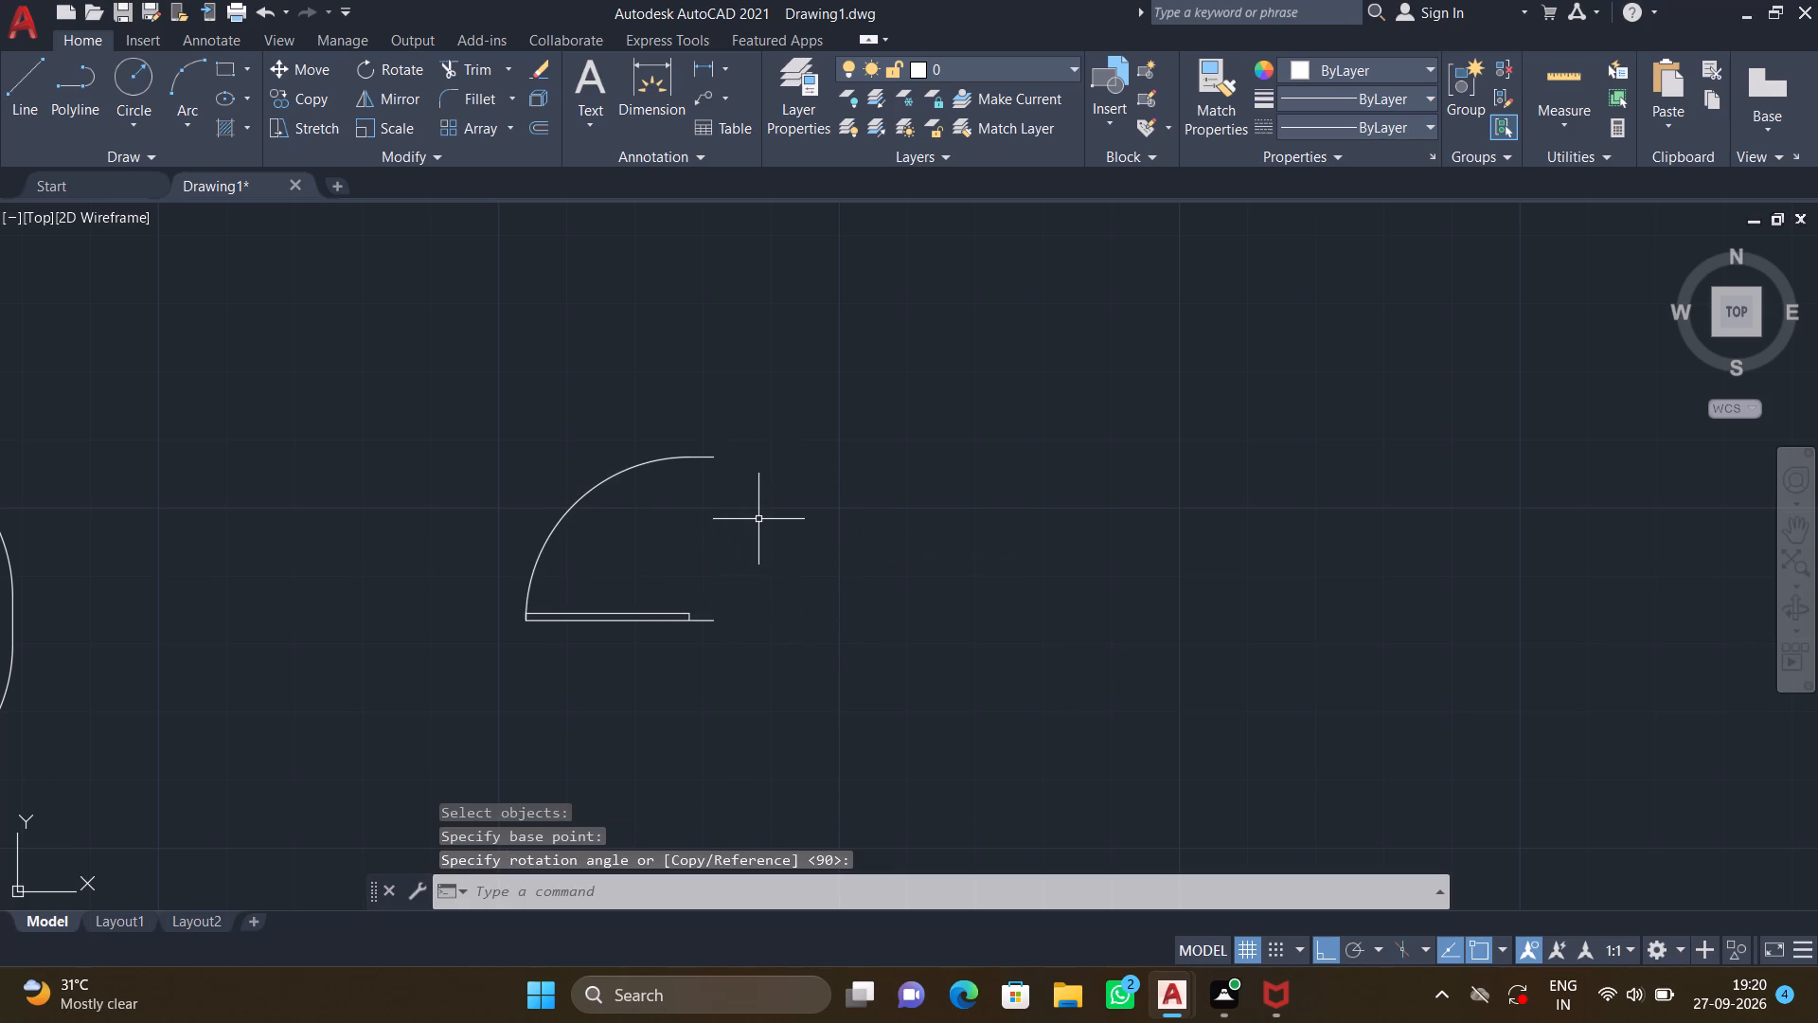
# Mirror the rotated 2' door downward across a horizontal line through its hinge-side jamb, keeping the original.
pyautogui.scroll(-2, 757, 568)
pyautogui.moveTo(724, 649); pyautogui.dragTo(702, 560, button='middle')
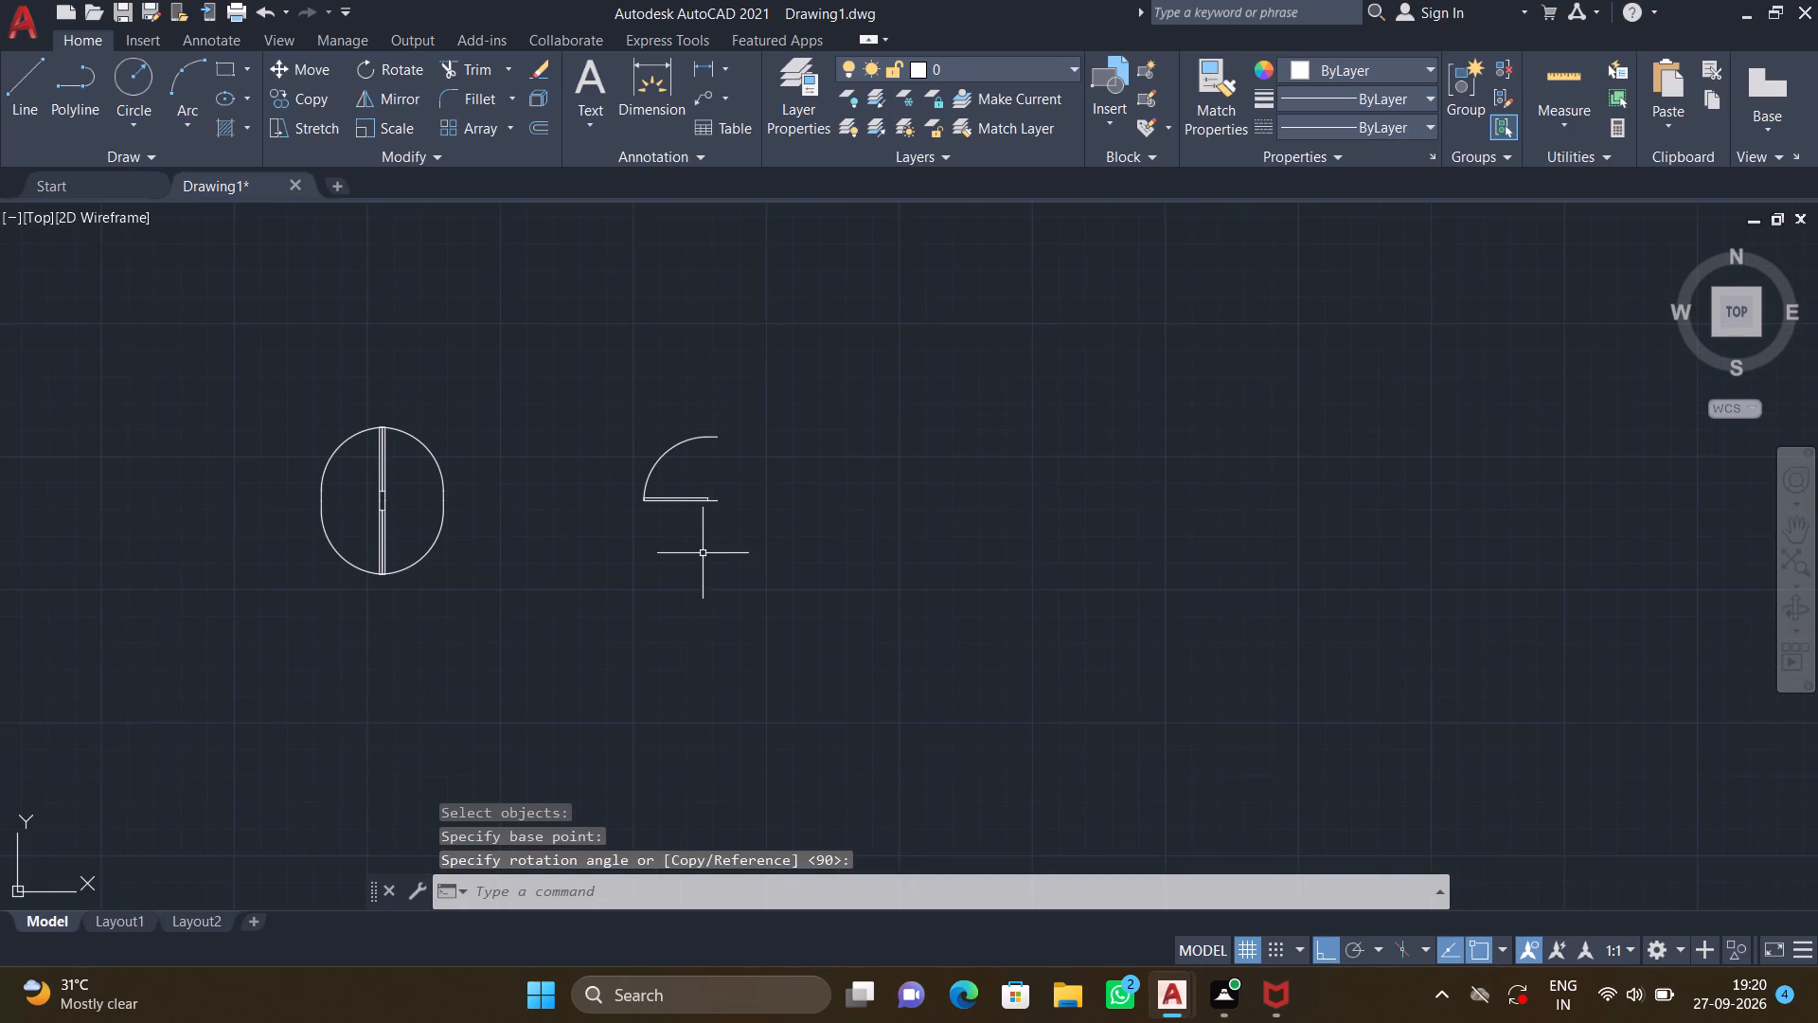
pyautogui.scroll(2, 697, 517)
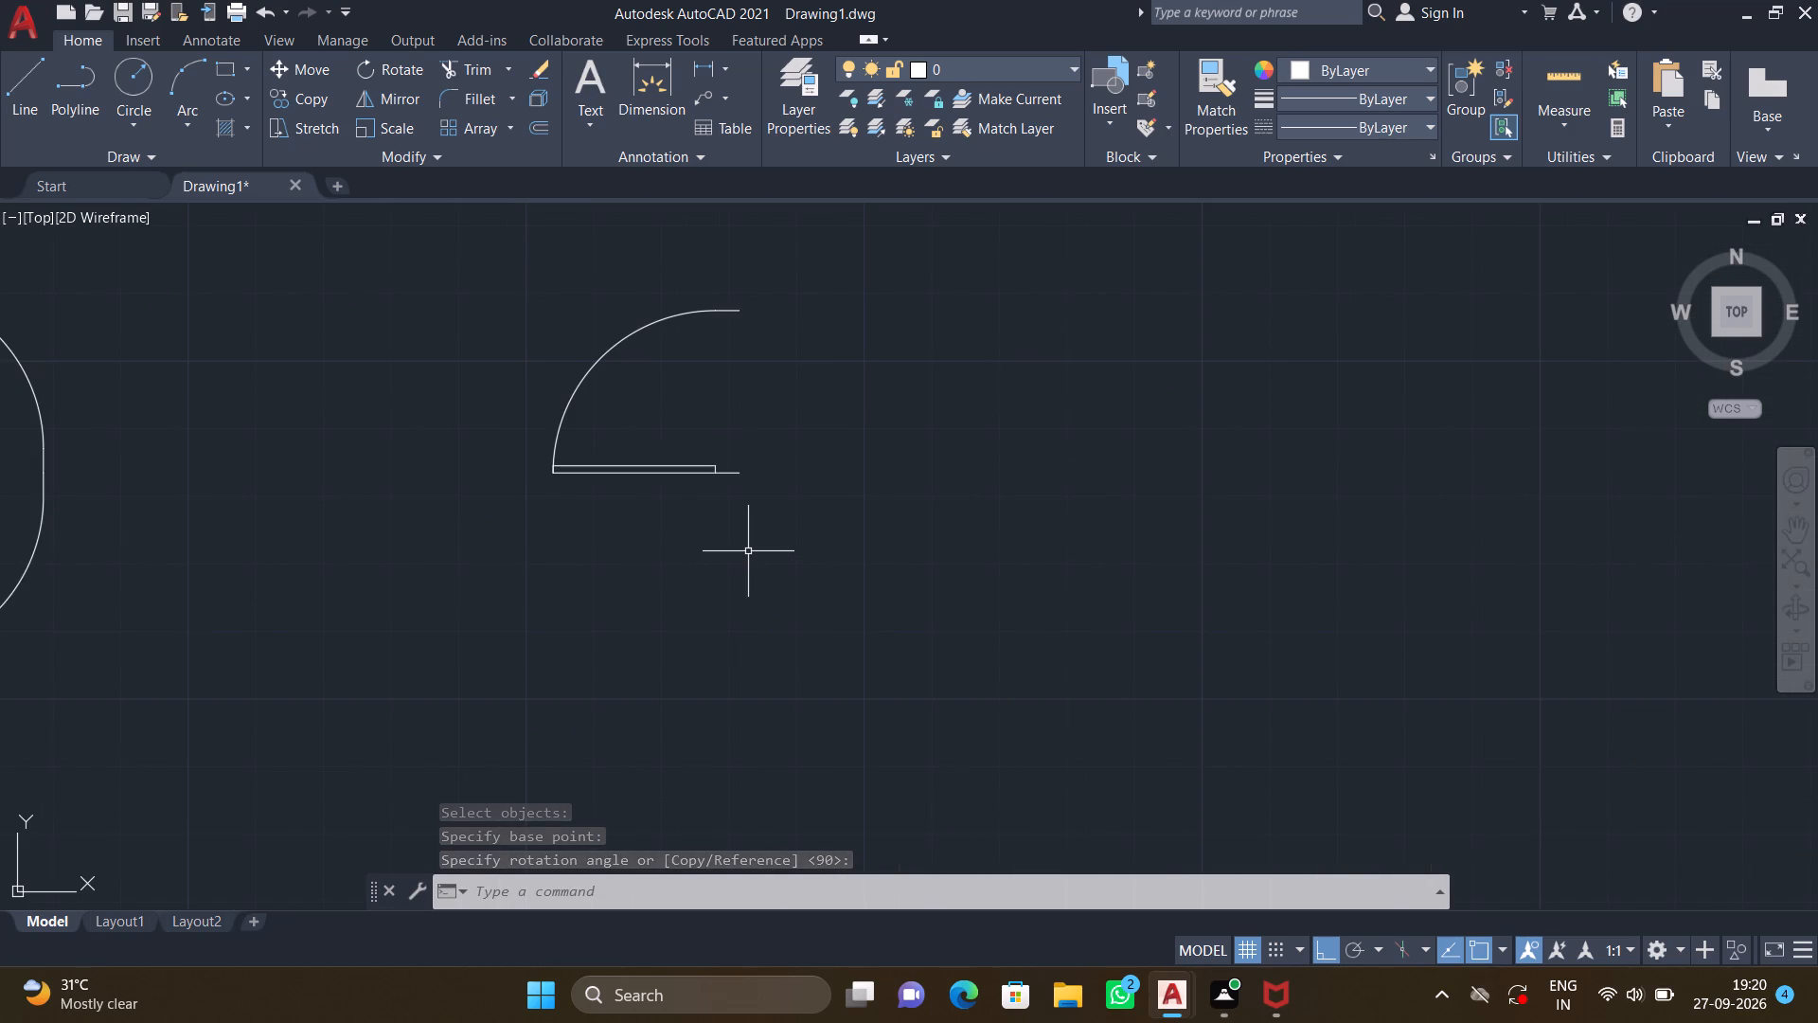
pyautogui.write('MI')
pyautogui.press('Return')
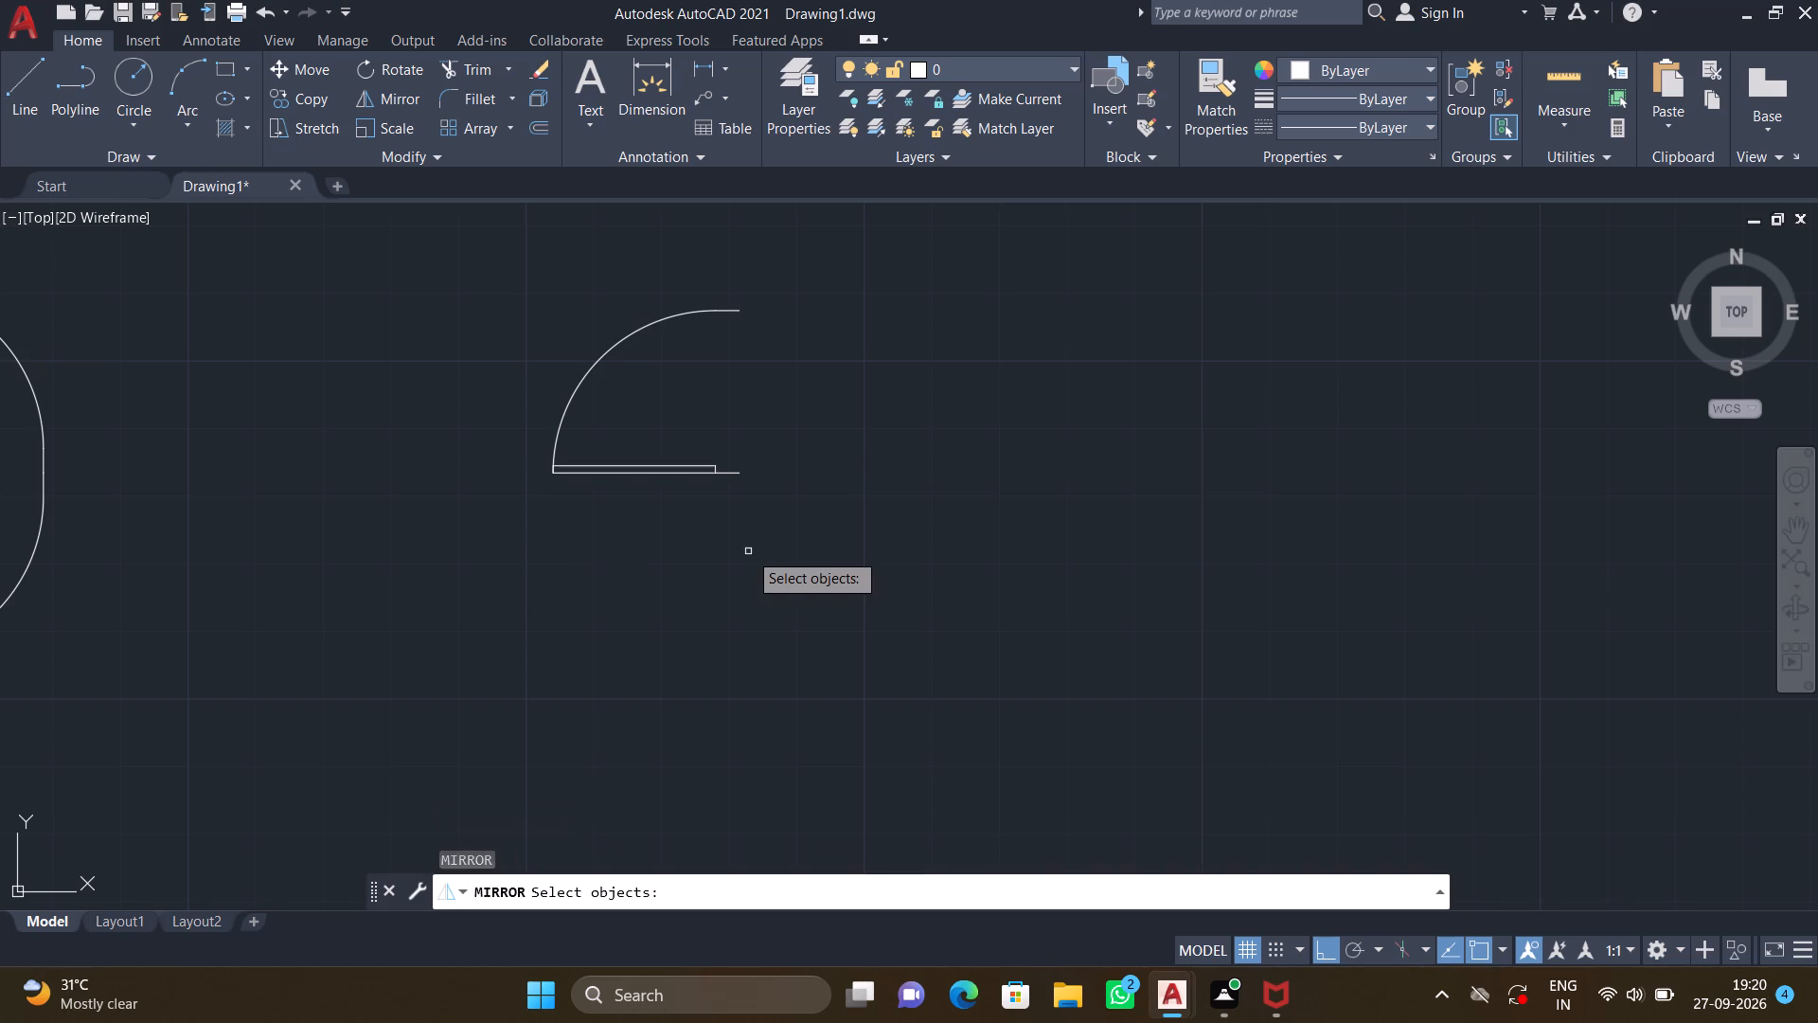
pyautogui.click(730, 475)
pyautogui.press('Return')
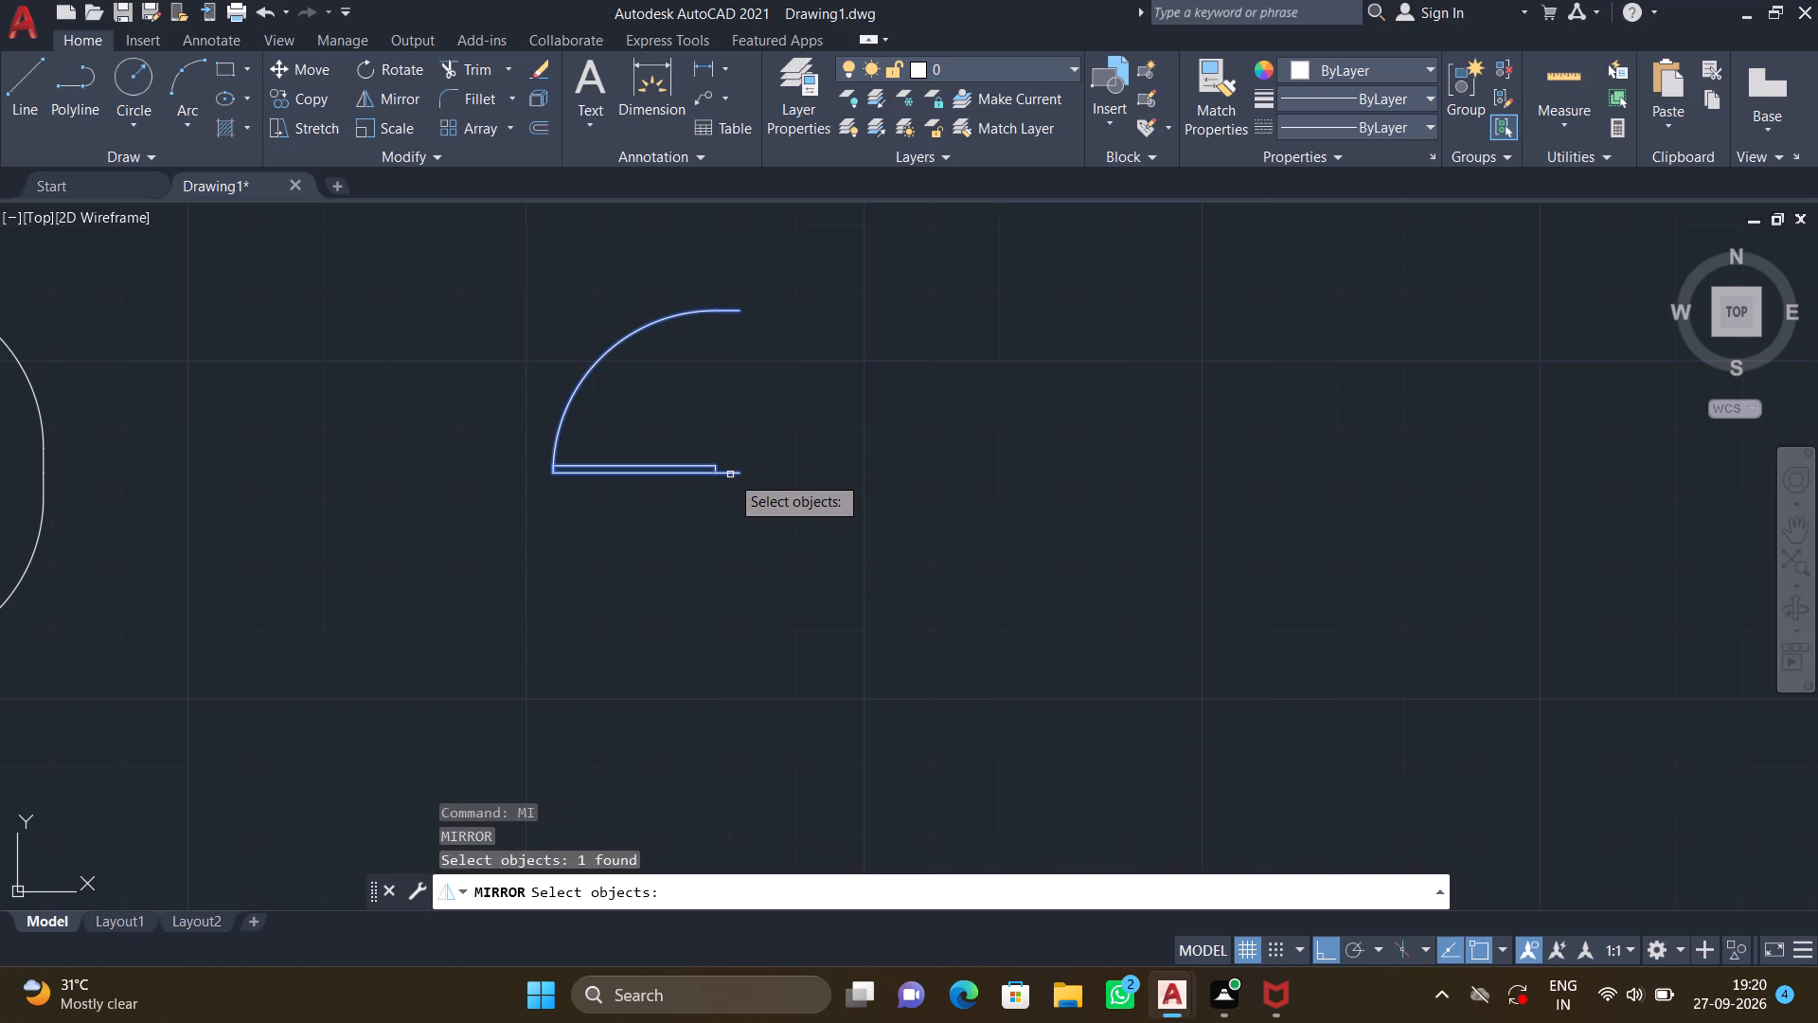
pyautogui.click(728, 473)
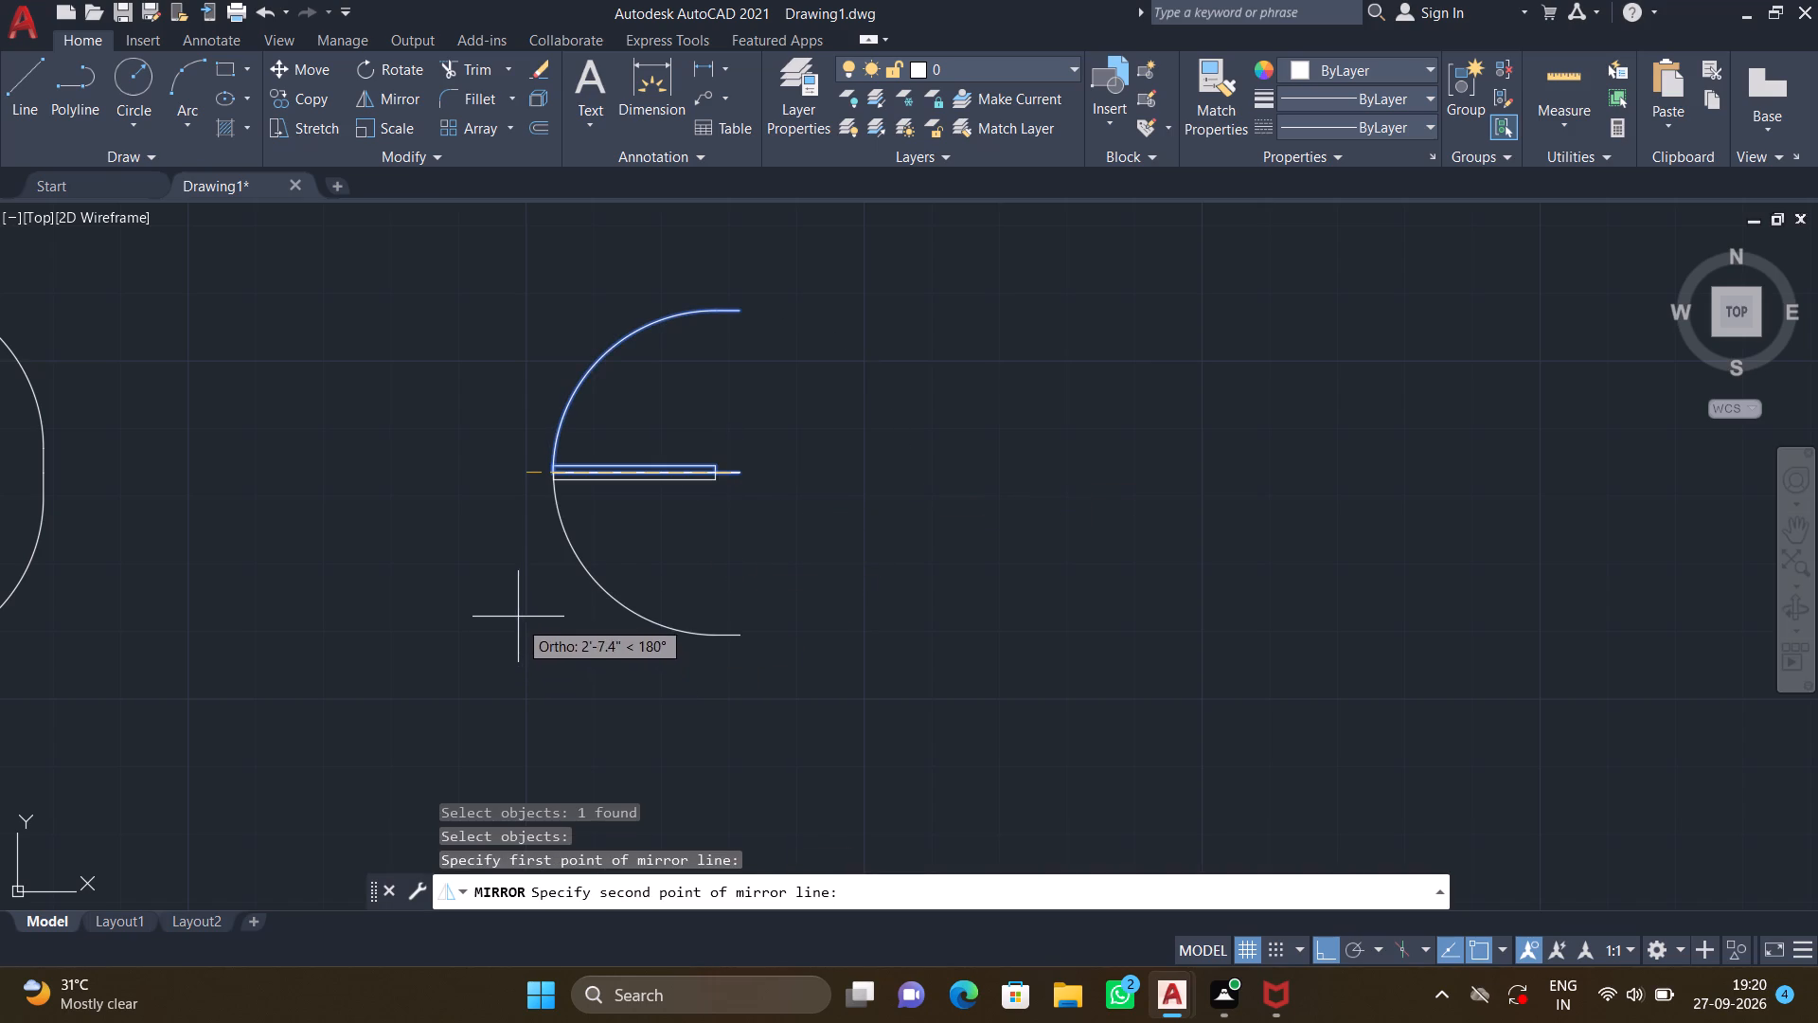
pyautogui.click(518, 613)
pyautogui.press('Return')
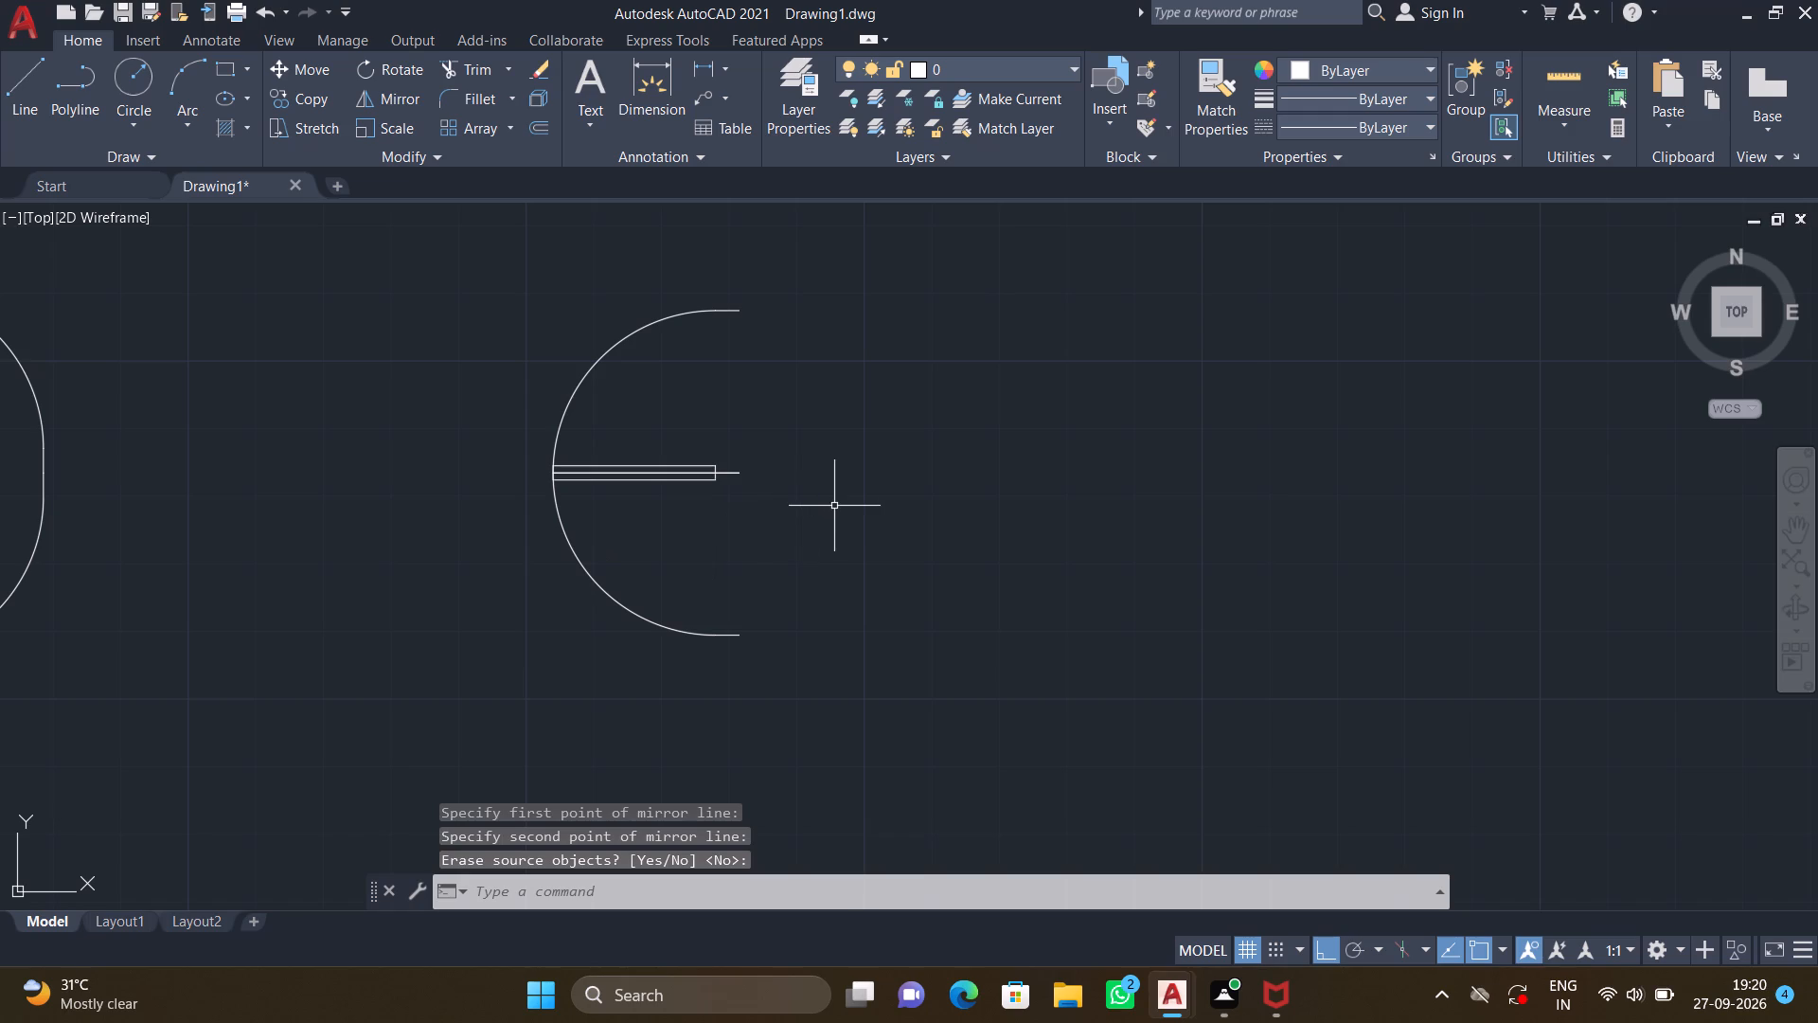
# Mirror the upper rotated 2' door eastward across a vertical line through the jamb line's open end, keeping the original.
pyautogui.press('m')
pyautogui.press('i')
pyautogui.press('Return')
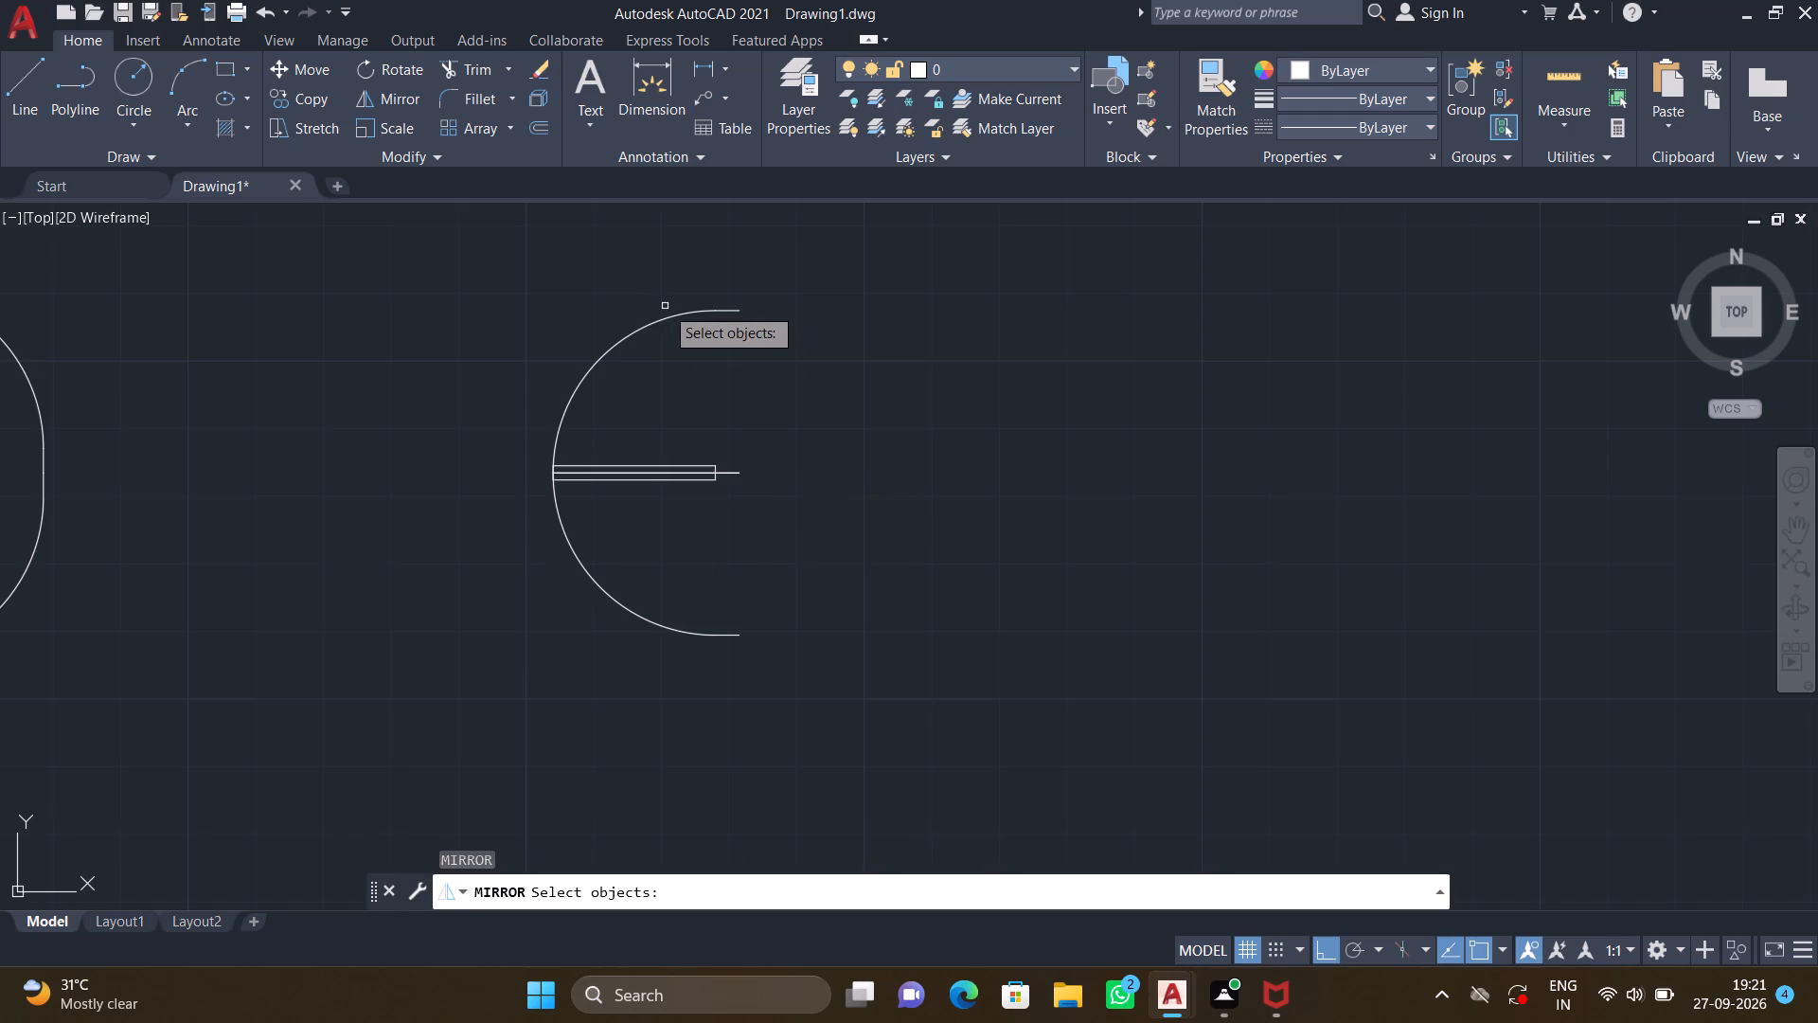
pyautogui.scroll(1, 711, 314)
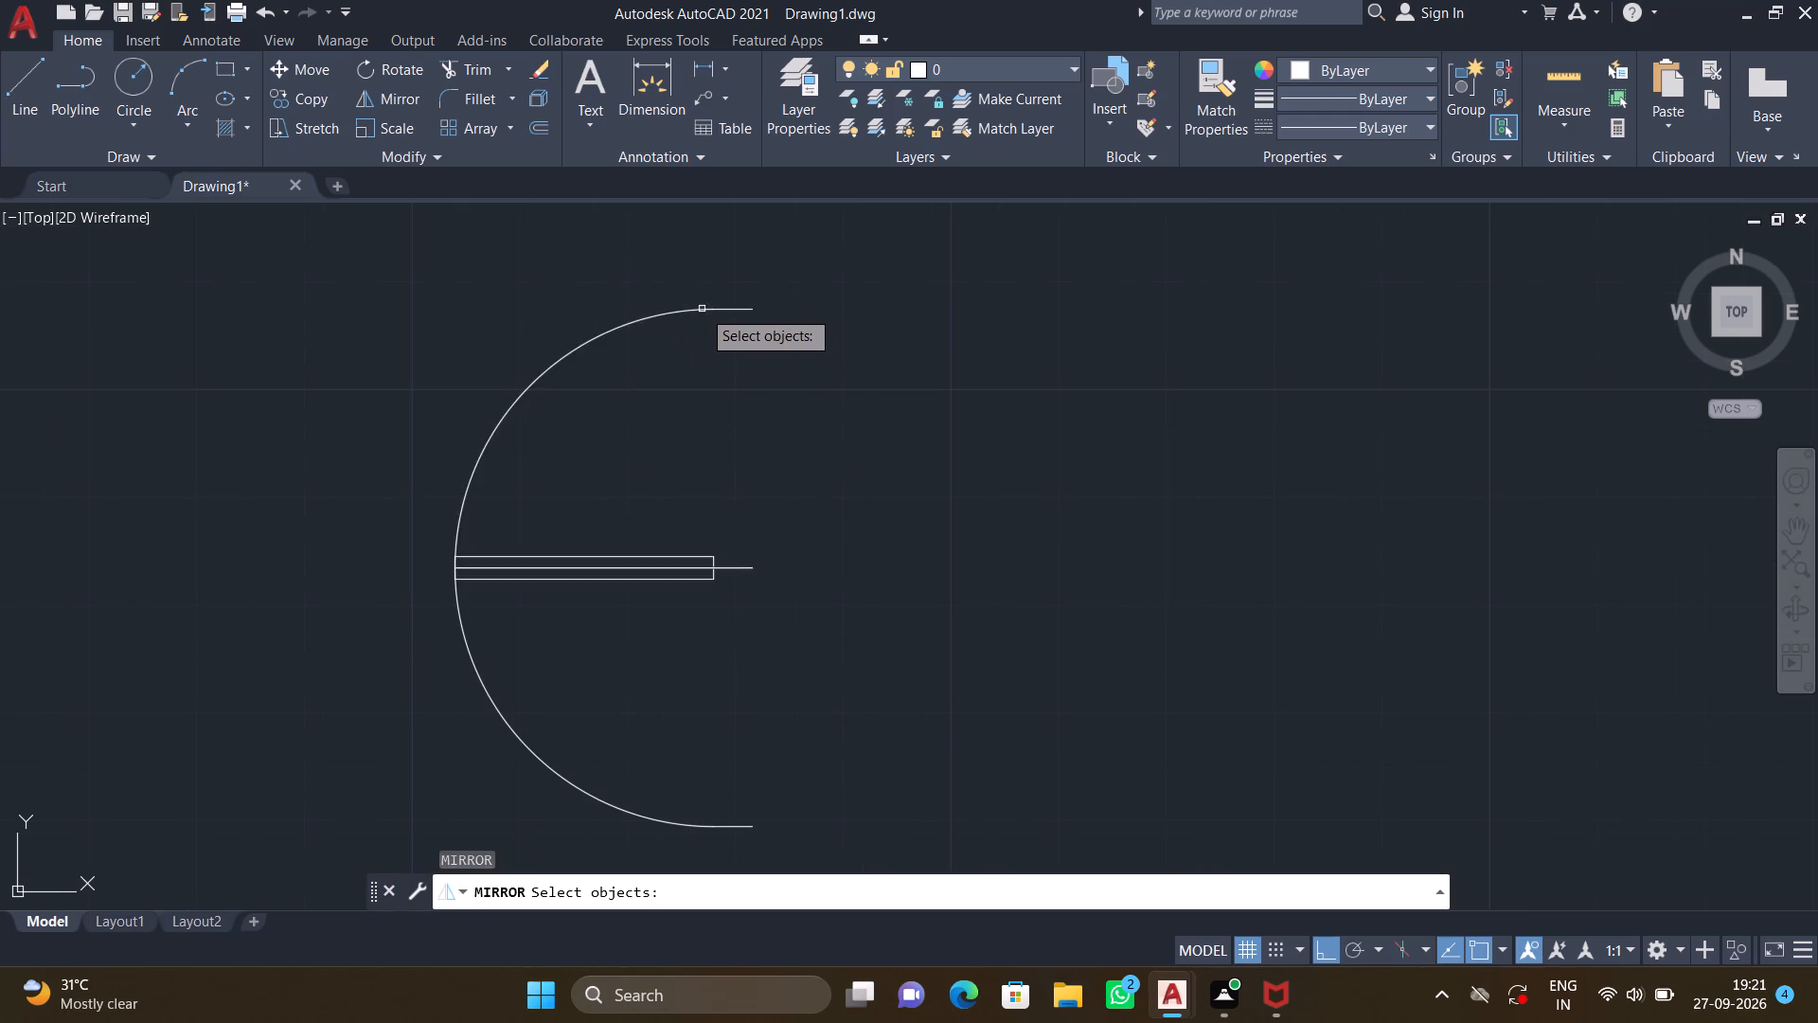
pyautogui.click(701, 307)
pyautogui.press('Return')
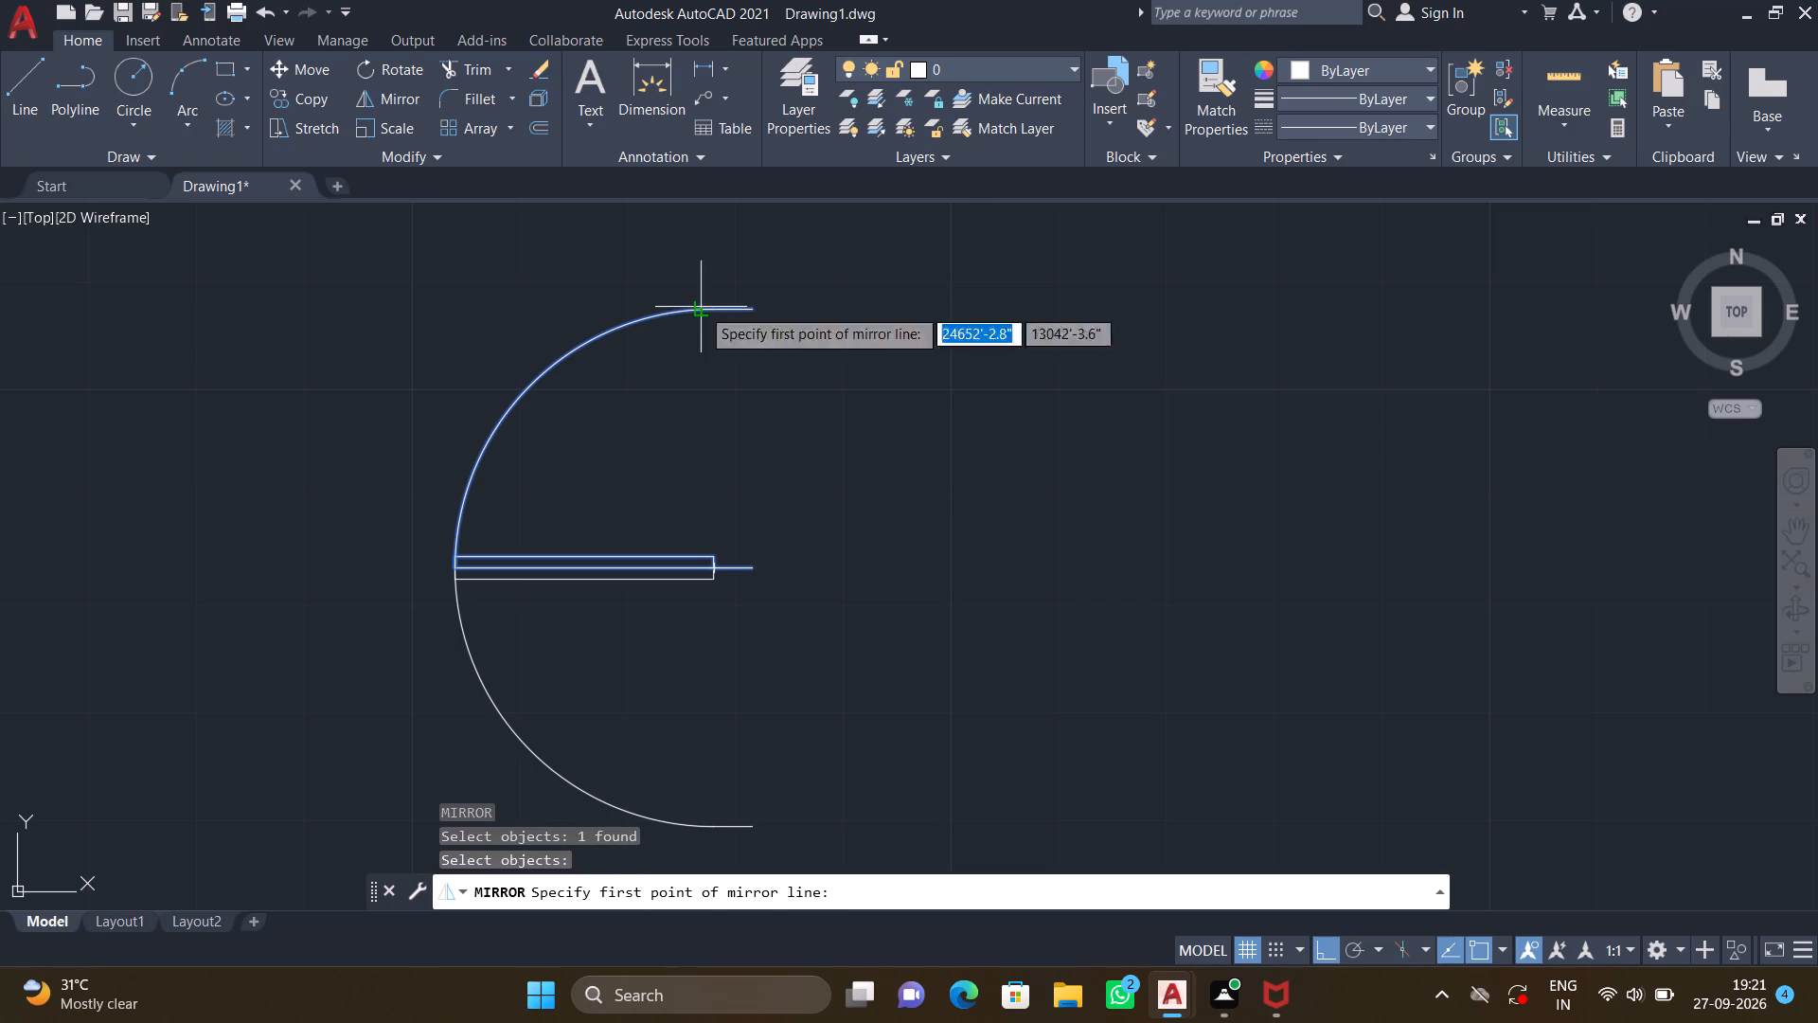
pyautogui.click(748, 564)
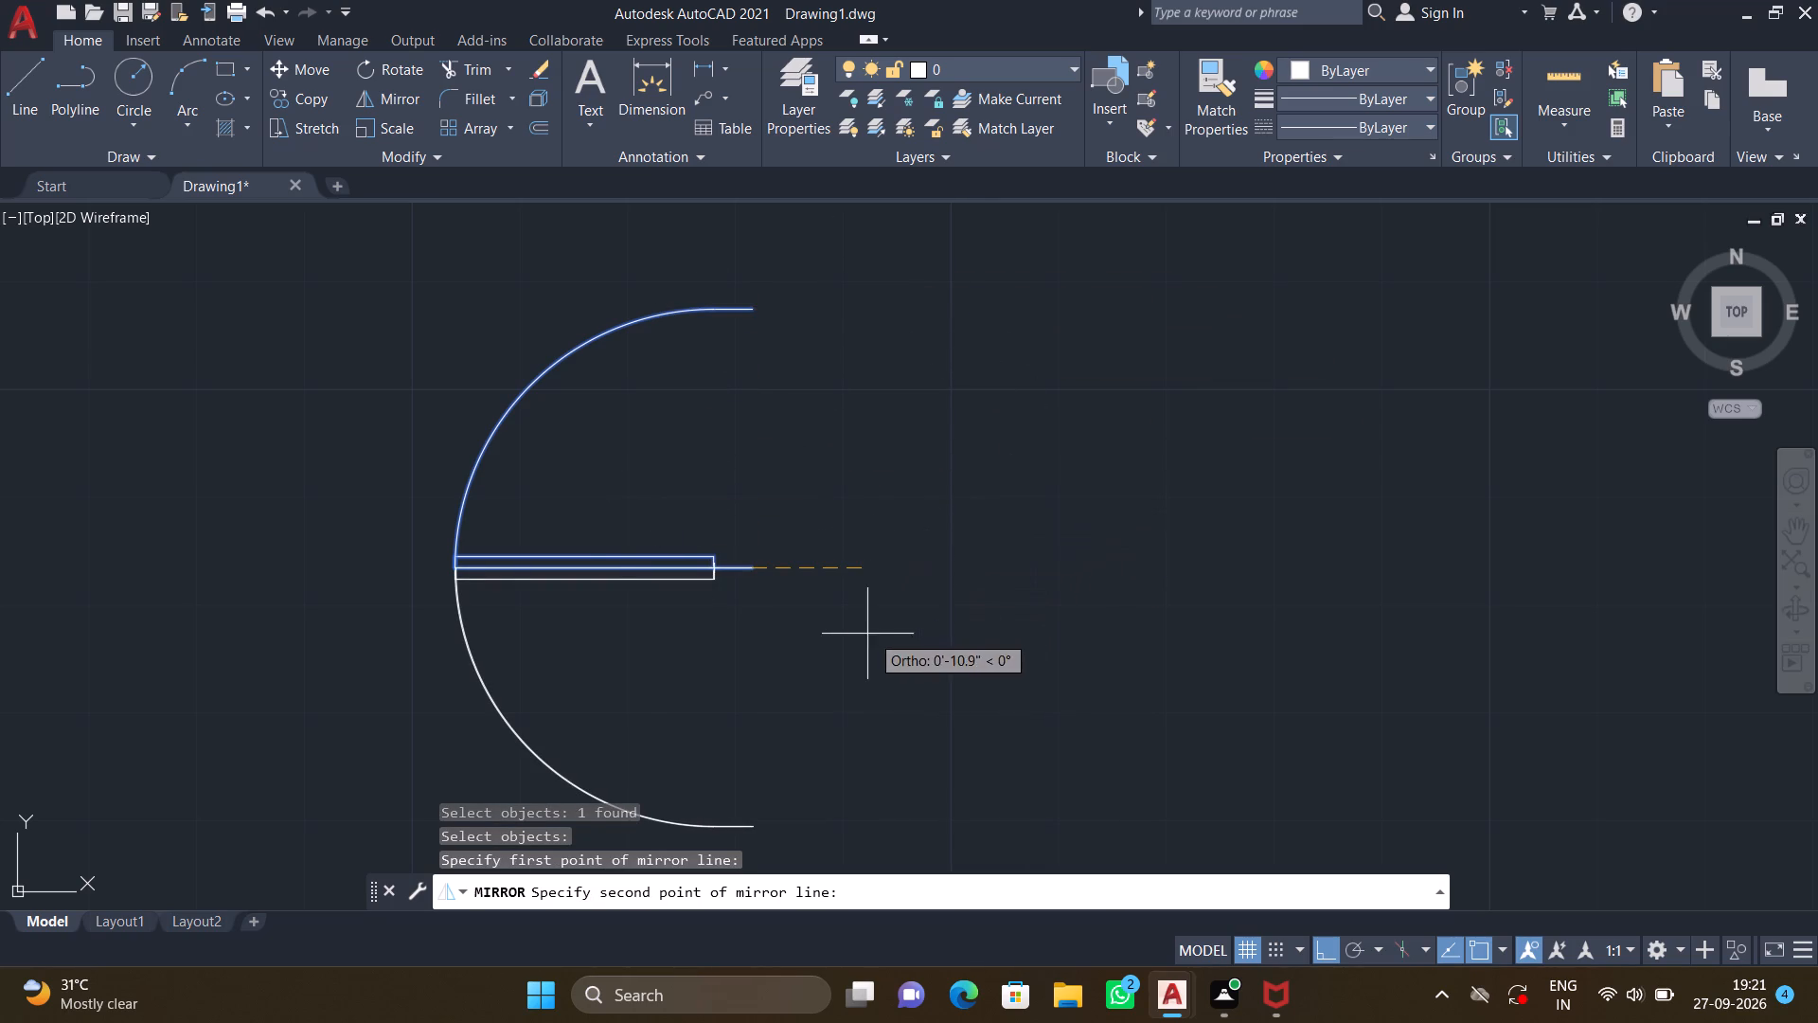
pyautogui.click(746, 583)
pyautogui.press('Return')
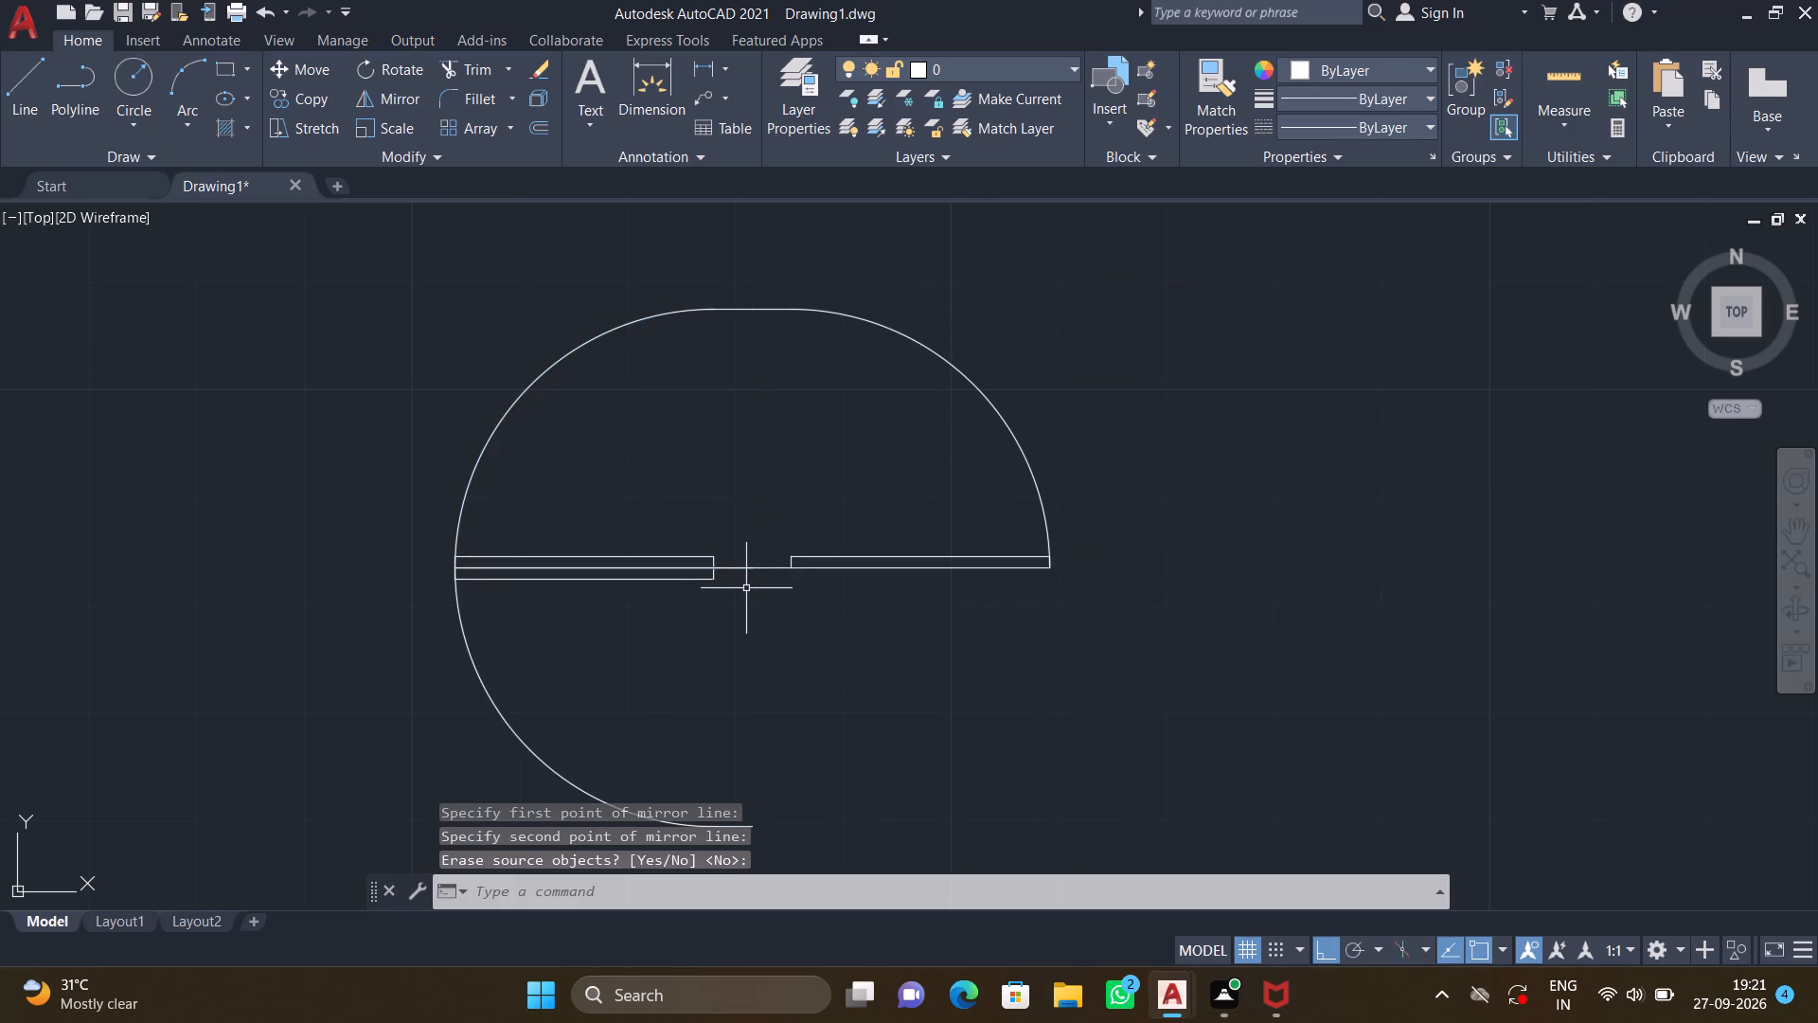
# Mirror the lower rotated 2' door eastward across the same vertical line through the jamb line's open end, keeping the original.
pyautogui.scroll(-1, 737, 625)
pyautogui.moveTo(732, 662); pyautogui.dragTo(644, 541, button='middle')
pyautogui.scroll(-1, 642, 545)
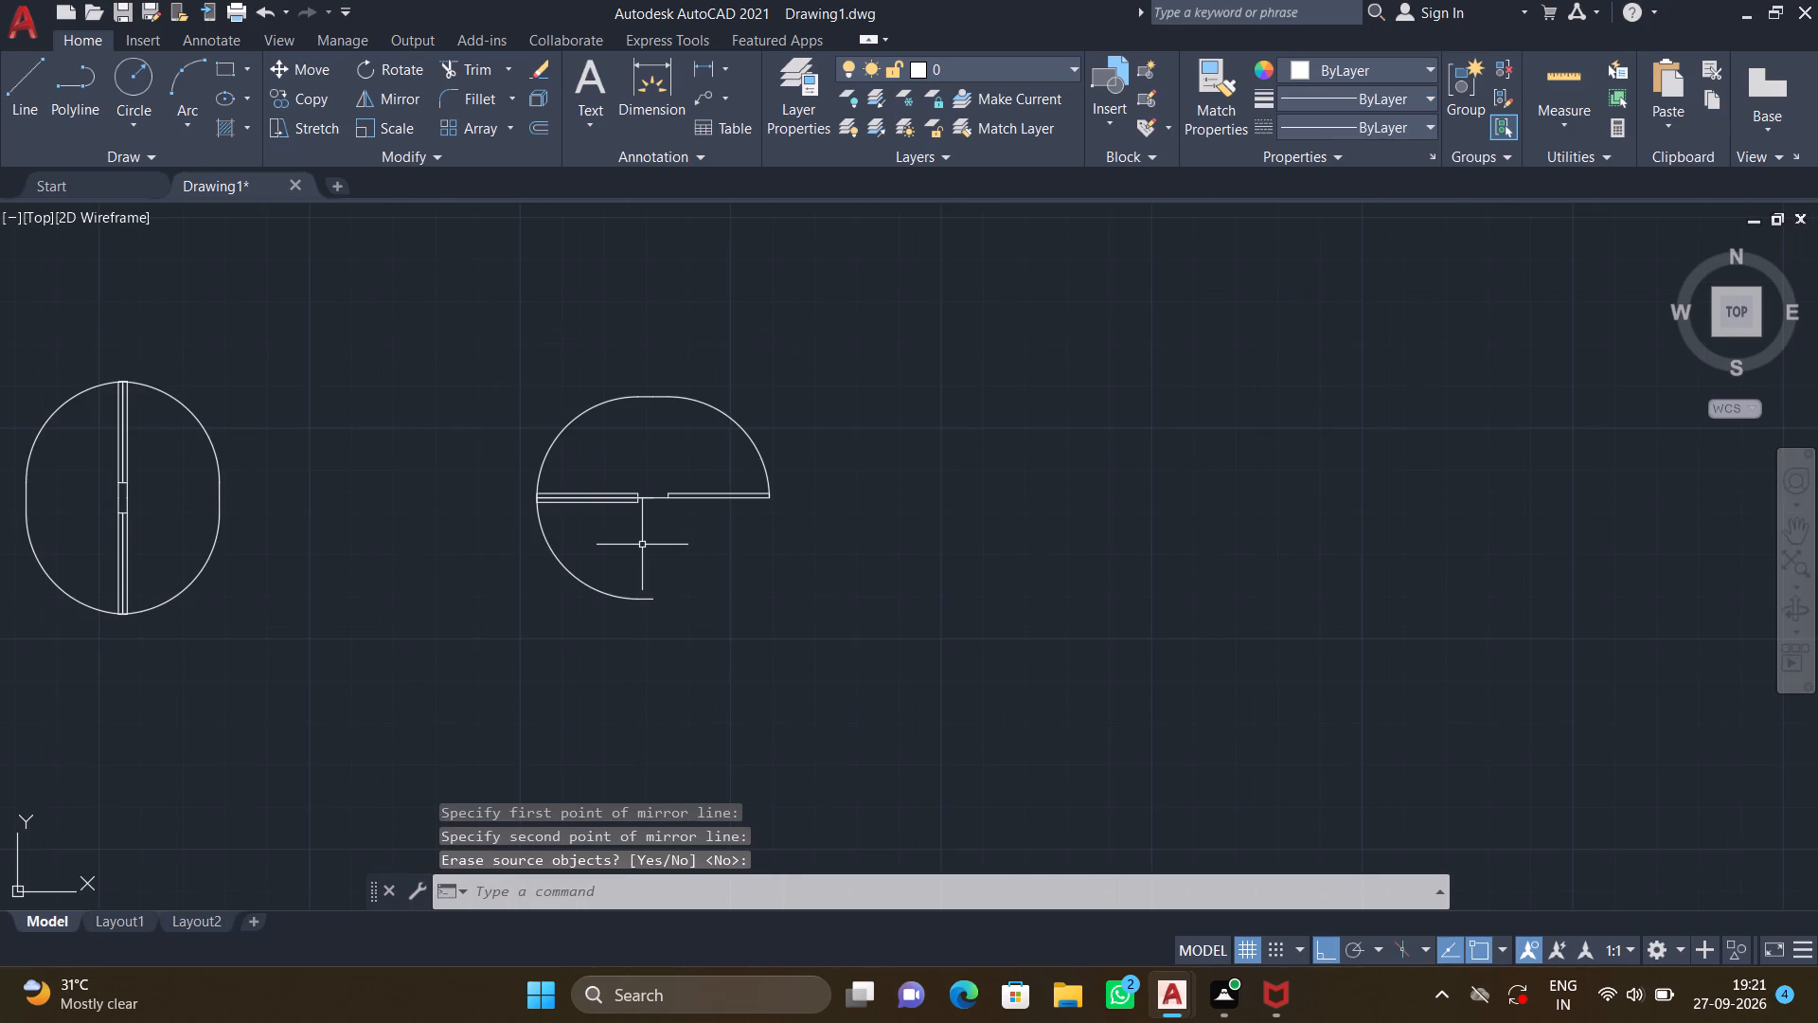
pyautogui.scroll(3, 623, 594)
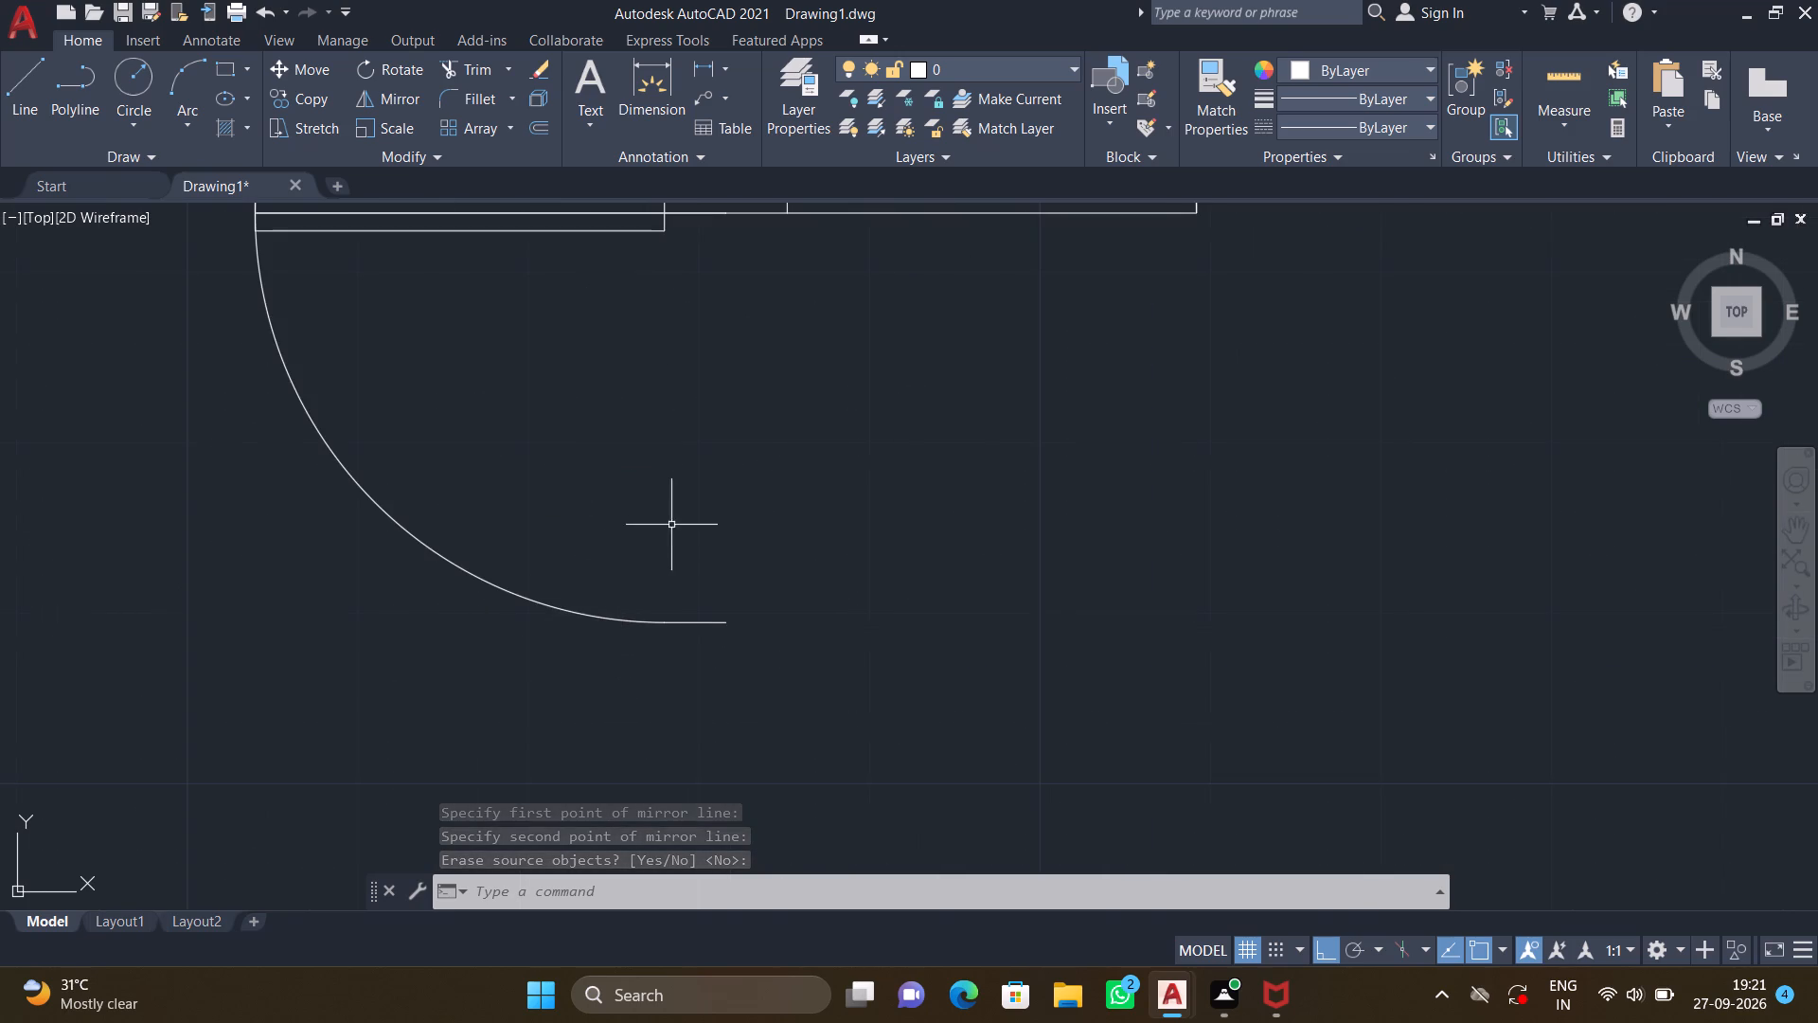
pyautogui.moveTo(670, 522); pyautogui.dragTo(480, 526, button='middle')
pyautogui.scroll(-2, 499, 515)
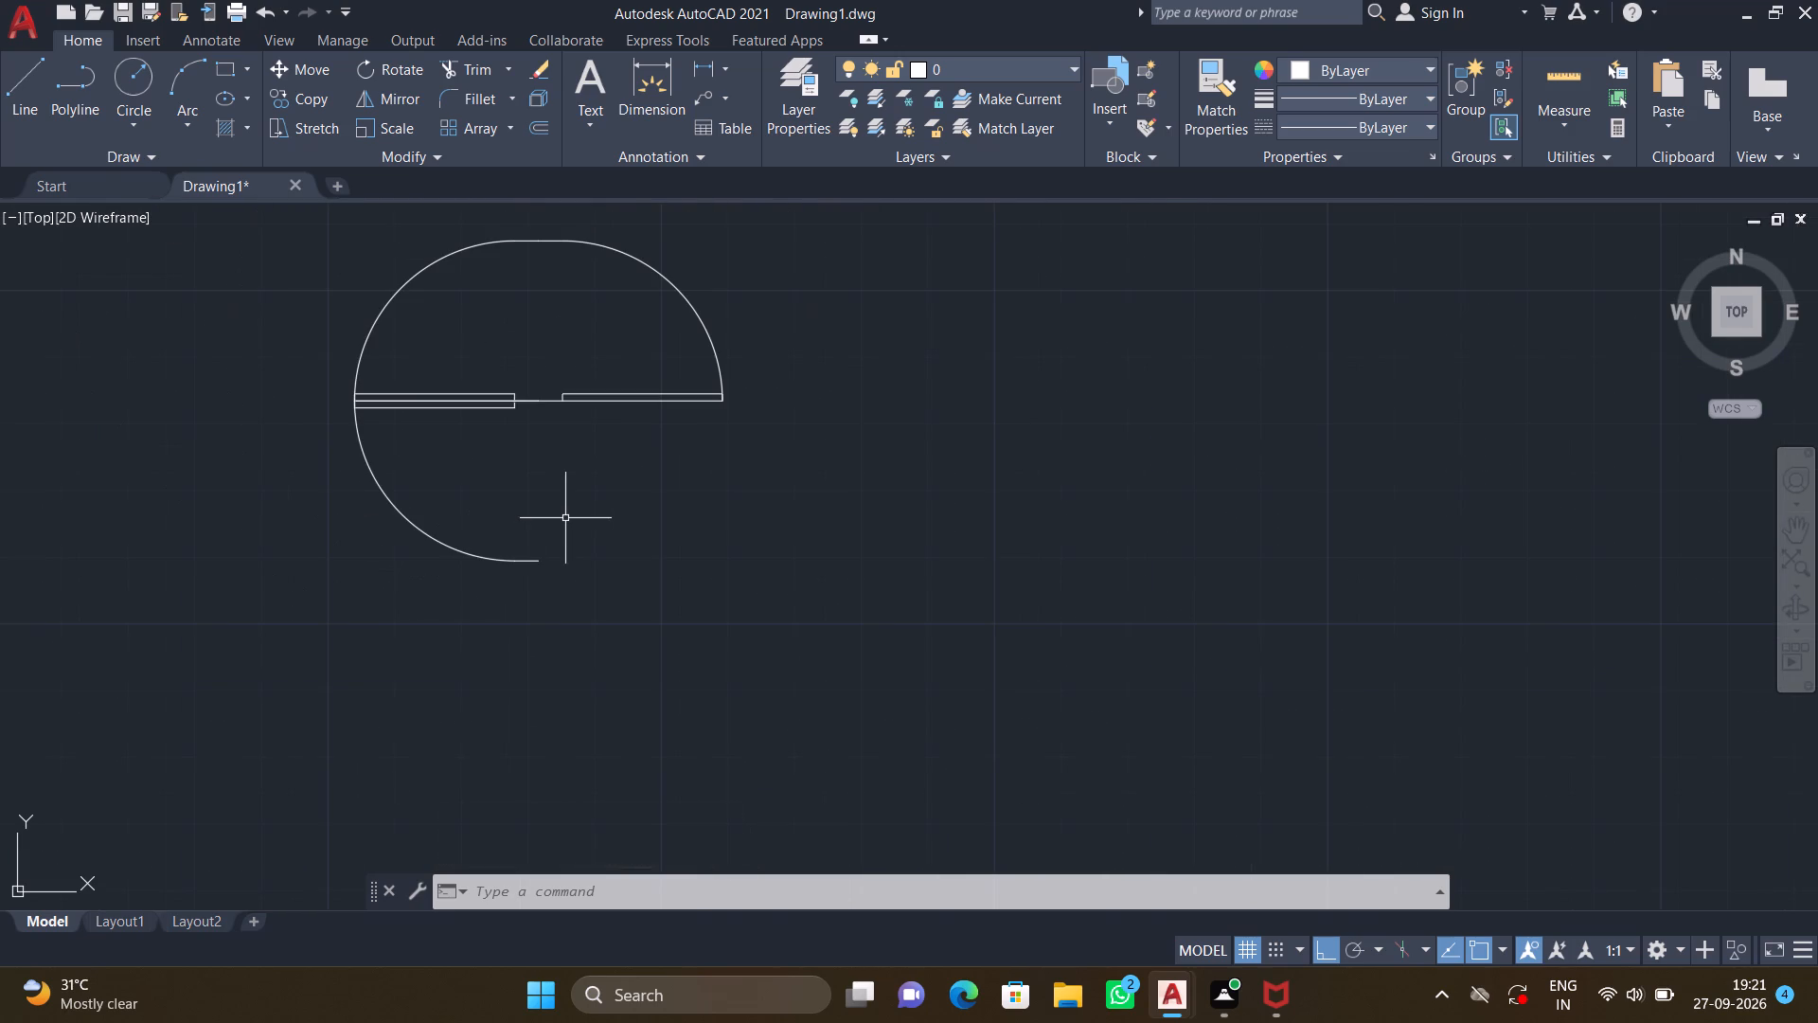
pyautogui.write('MI')
pyautogui.press('Return')
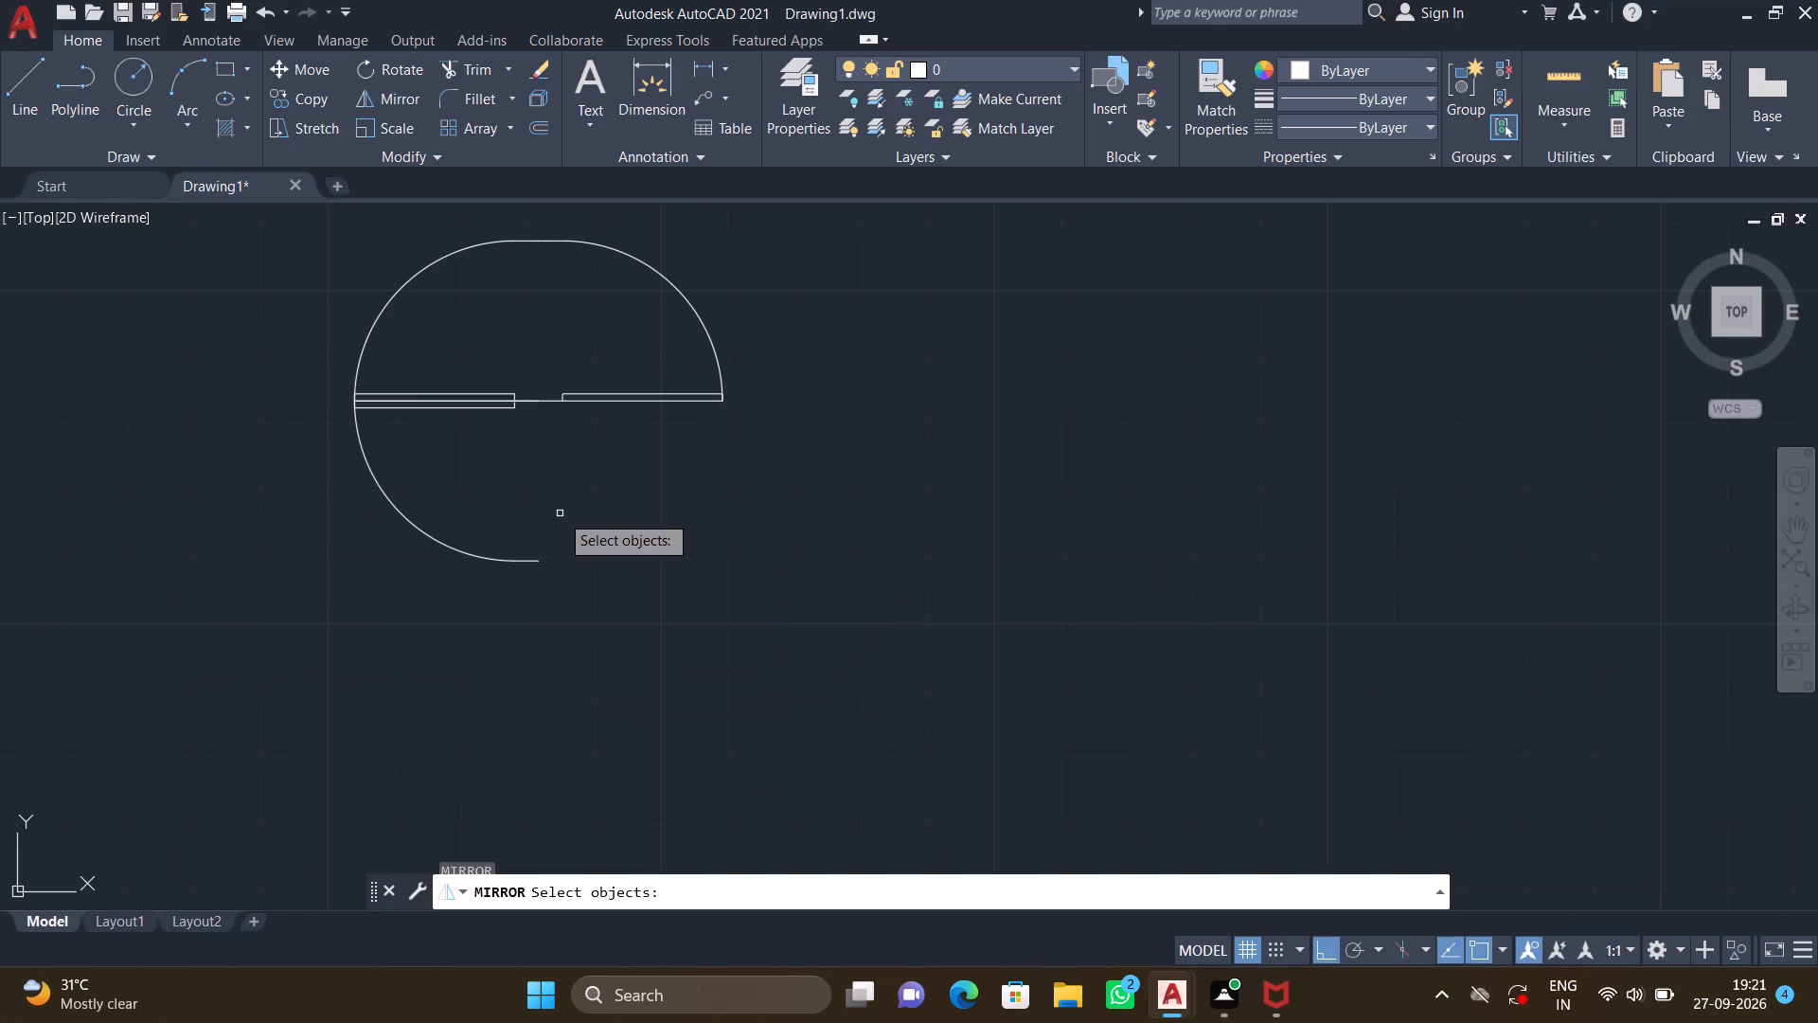
pyautogui.click(359, 450)
pyautogui.press('Return')
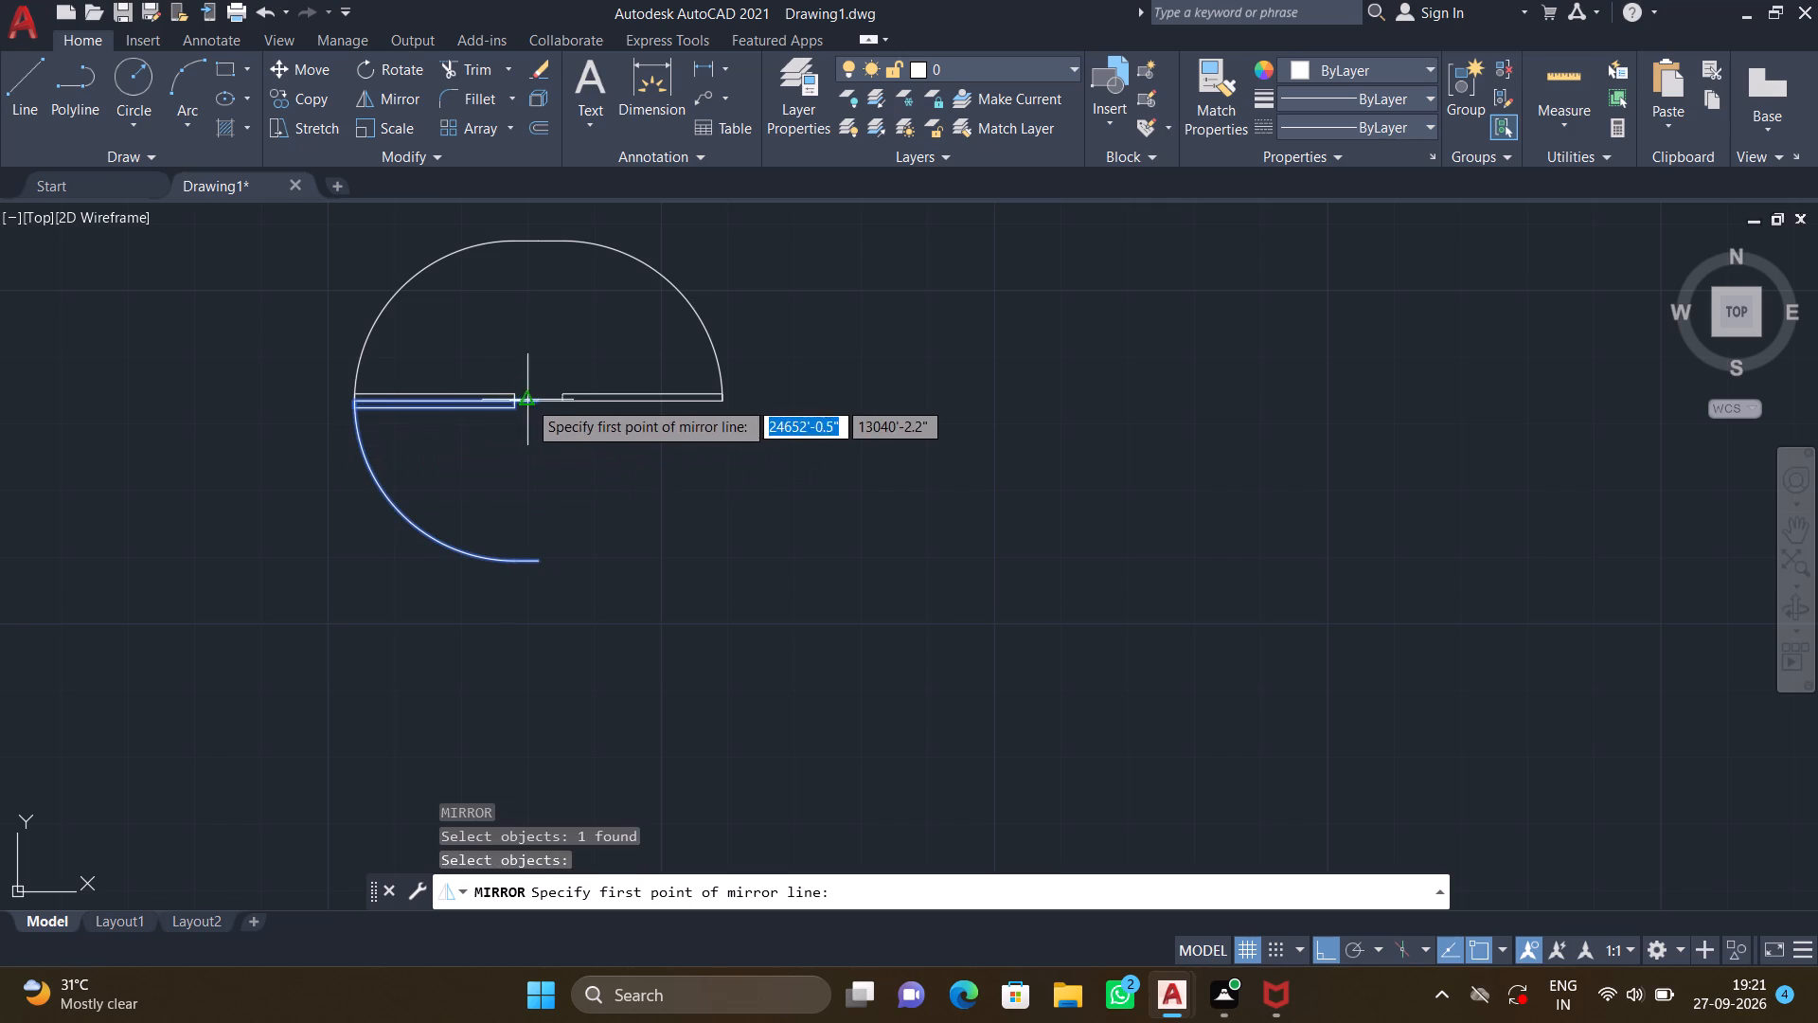
pyautogui.click(535, 398)
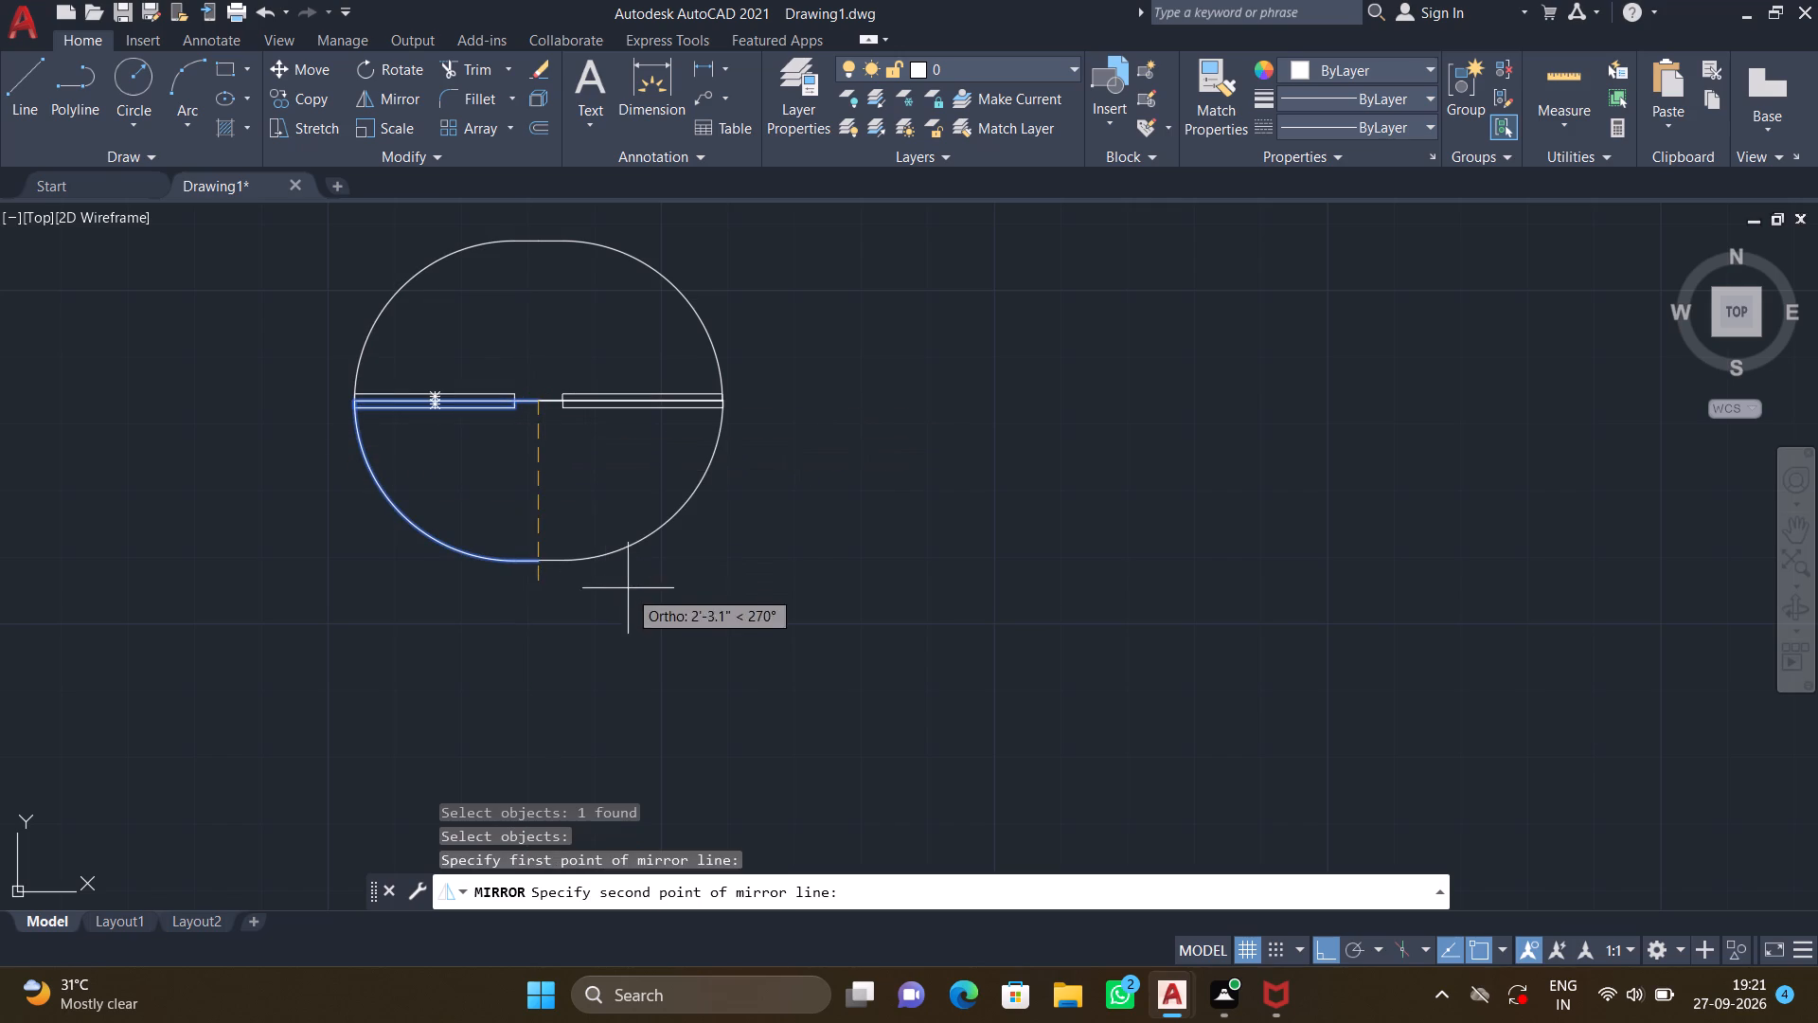
pyautogui.click(649, 616)
pyautogui.press('Return')
# Examine the 3' and 2' door sets and the northern rooms of the floor plan.
pyautogui.scroll(-2, 451, 653)
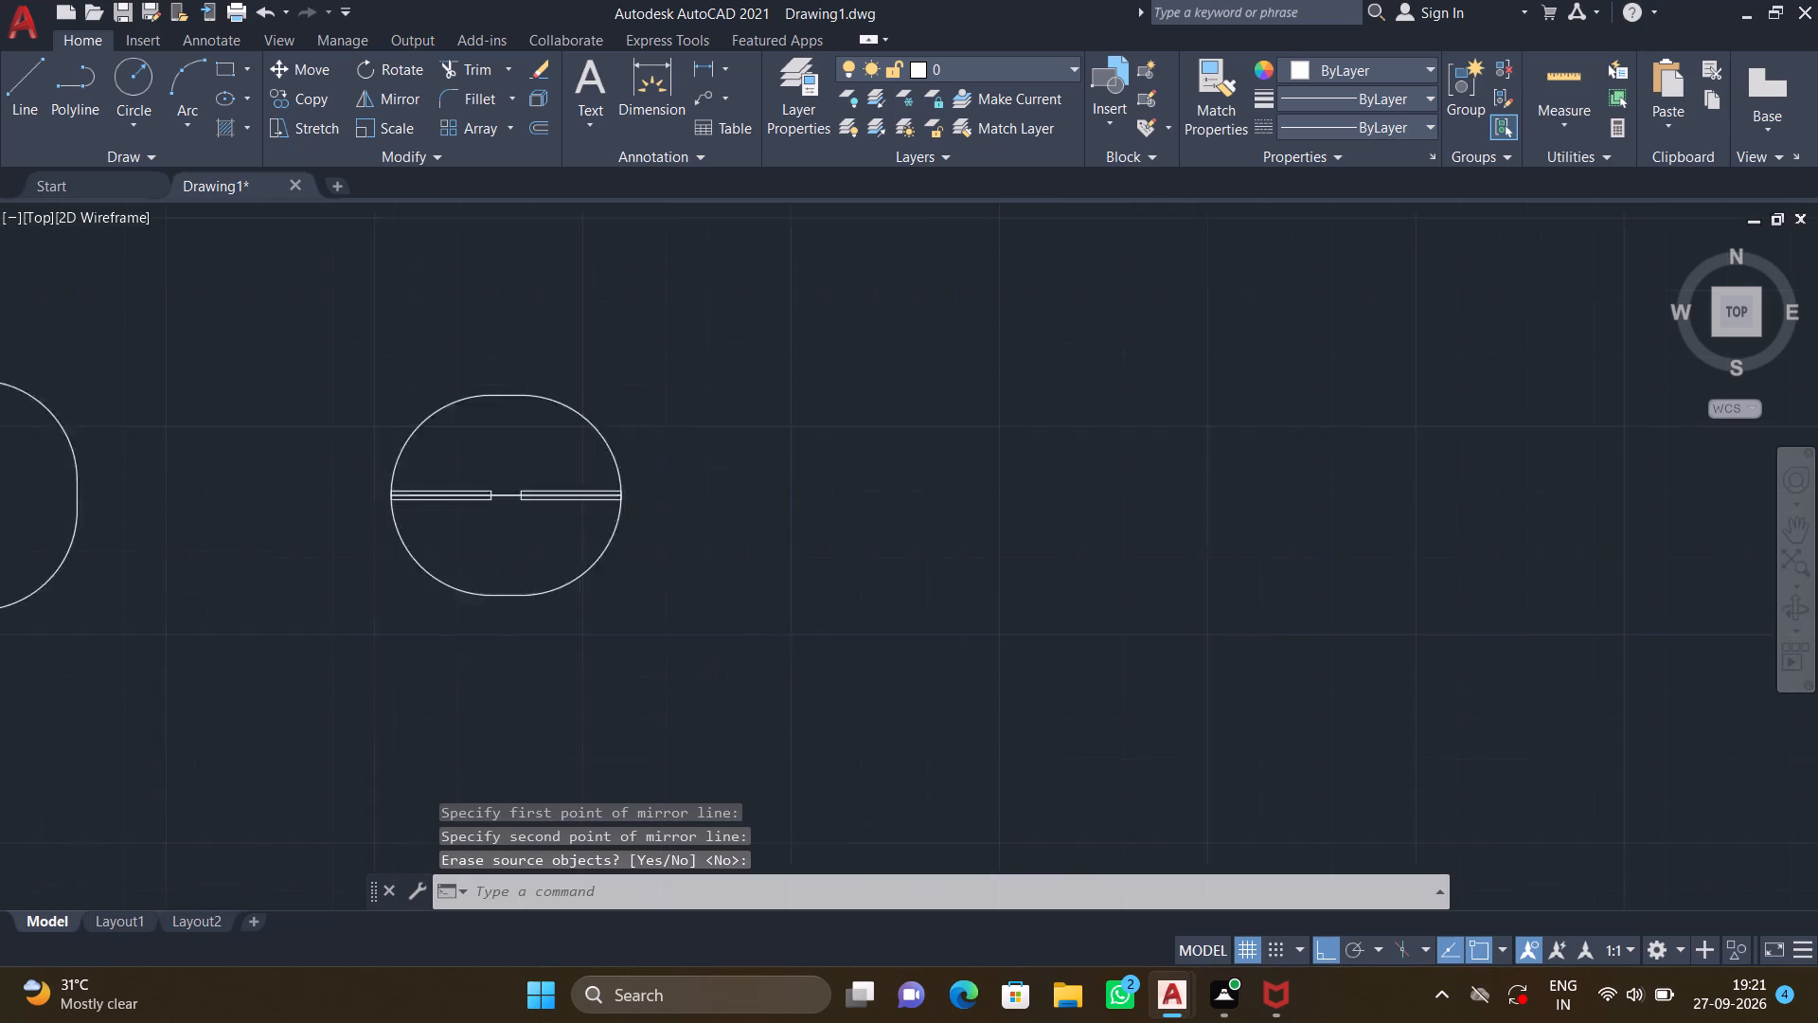
pyautogui.scroll(-2, 439, 649)
pyautogui.moveTo(408, 603); pyautogui.dragTo(661, 565, button='middle')
pyautogui.moveTo(209, 475); pyautogui.dragTo(523, 553, button='middle')
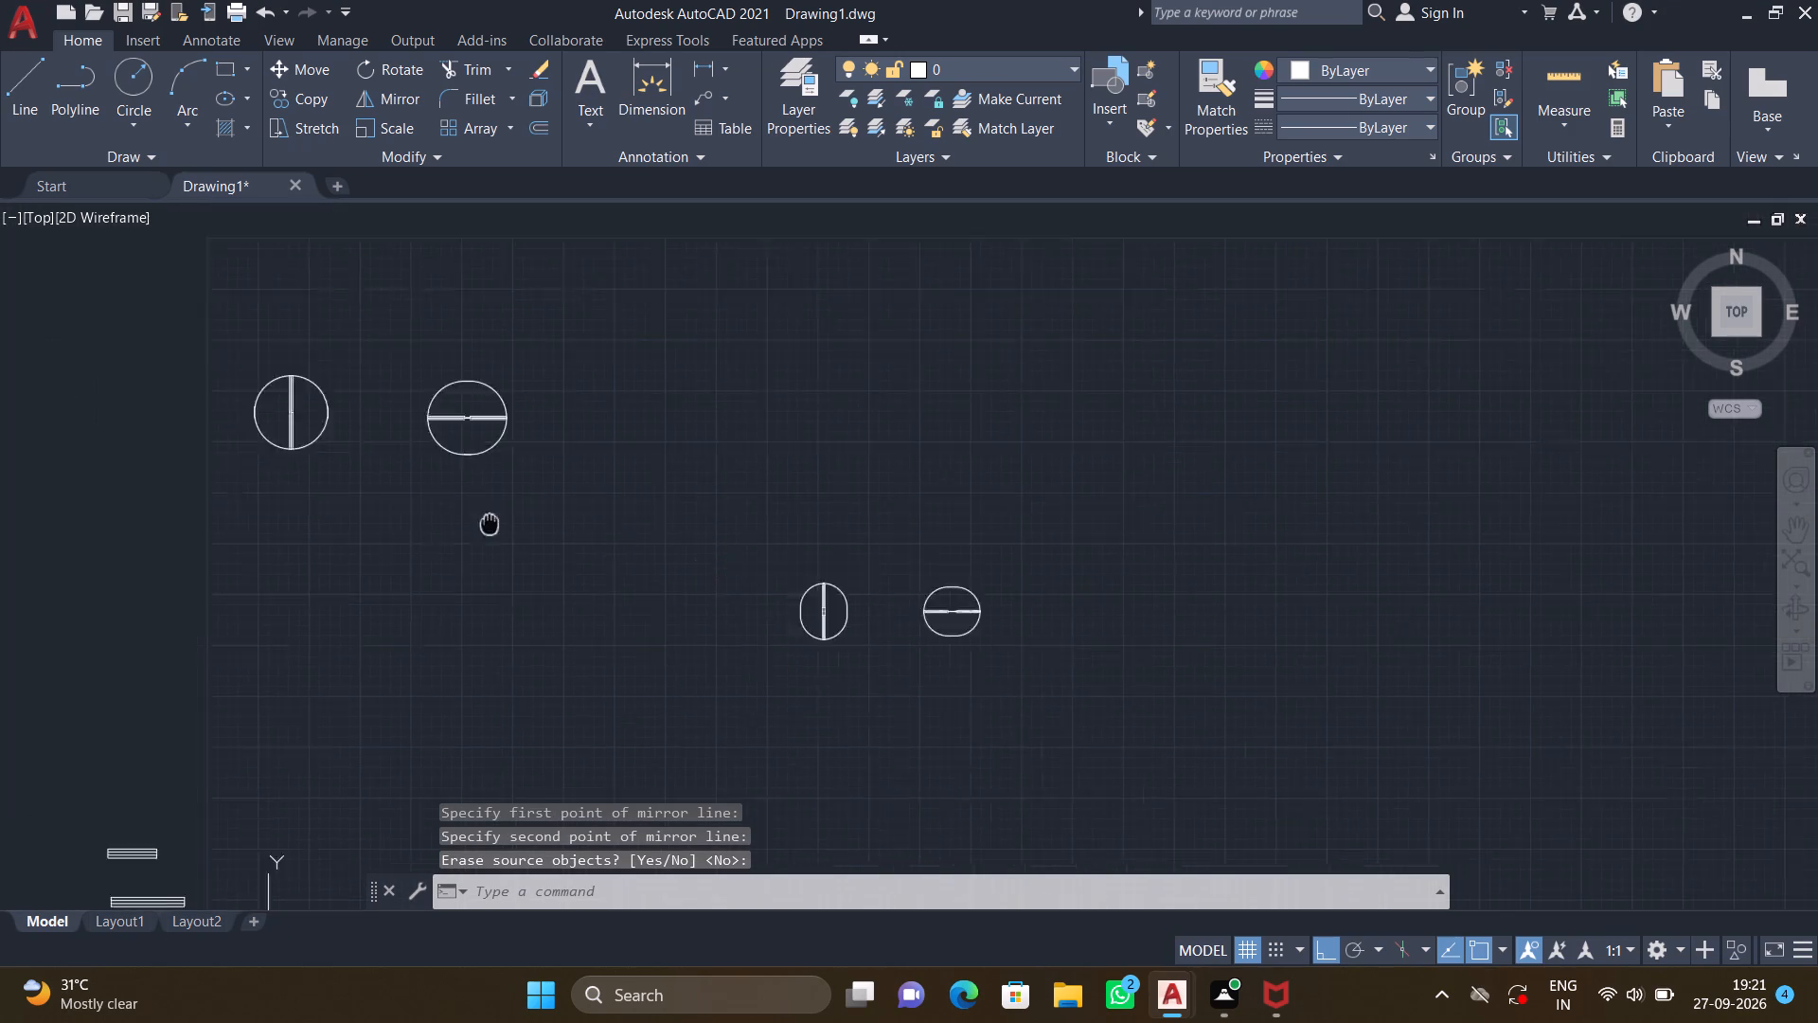
pyautogui.moveTo(523, 553); pyautogui.dragTo(619, 584, button='middle')
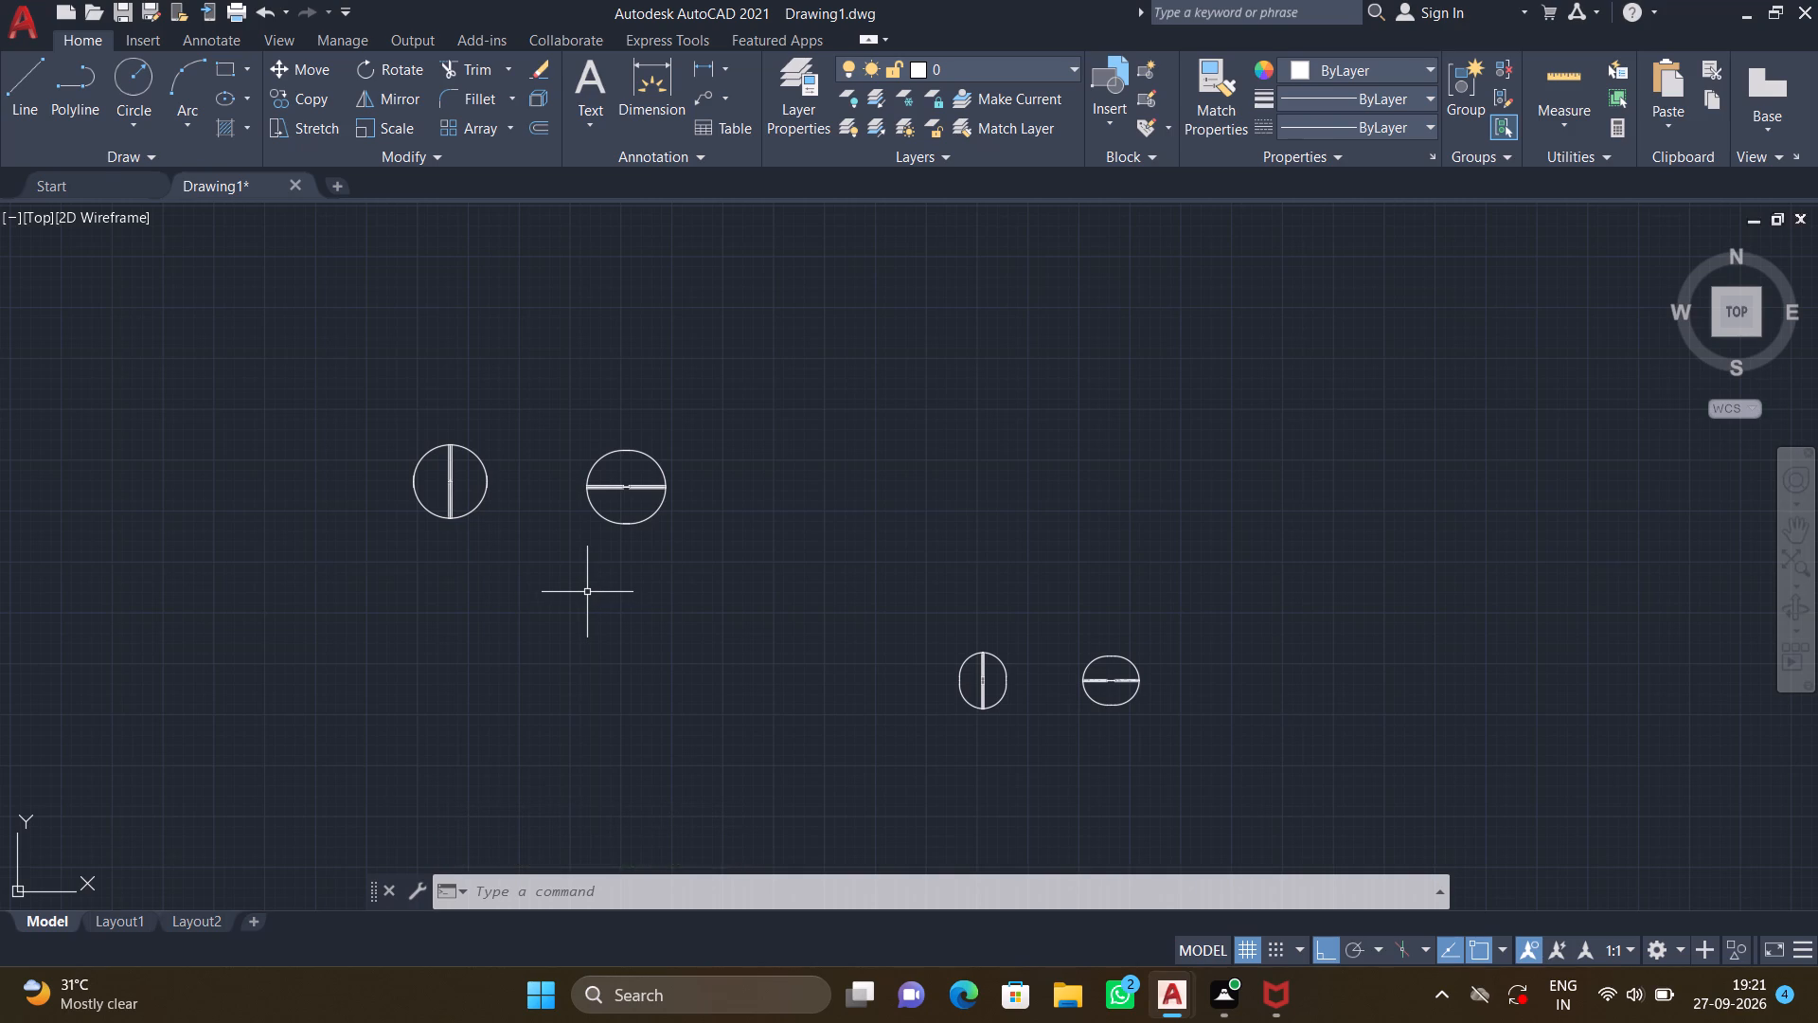
pyautogui.scroll(-5, 589, 580)
pyautogui.moveTo(295, 679); pyautogui.dragTo(365, 640, button='middle')
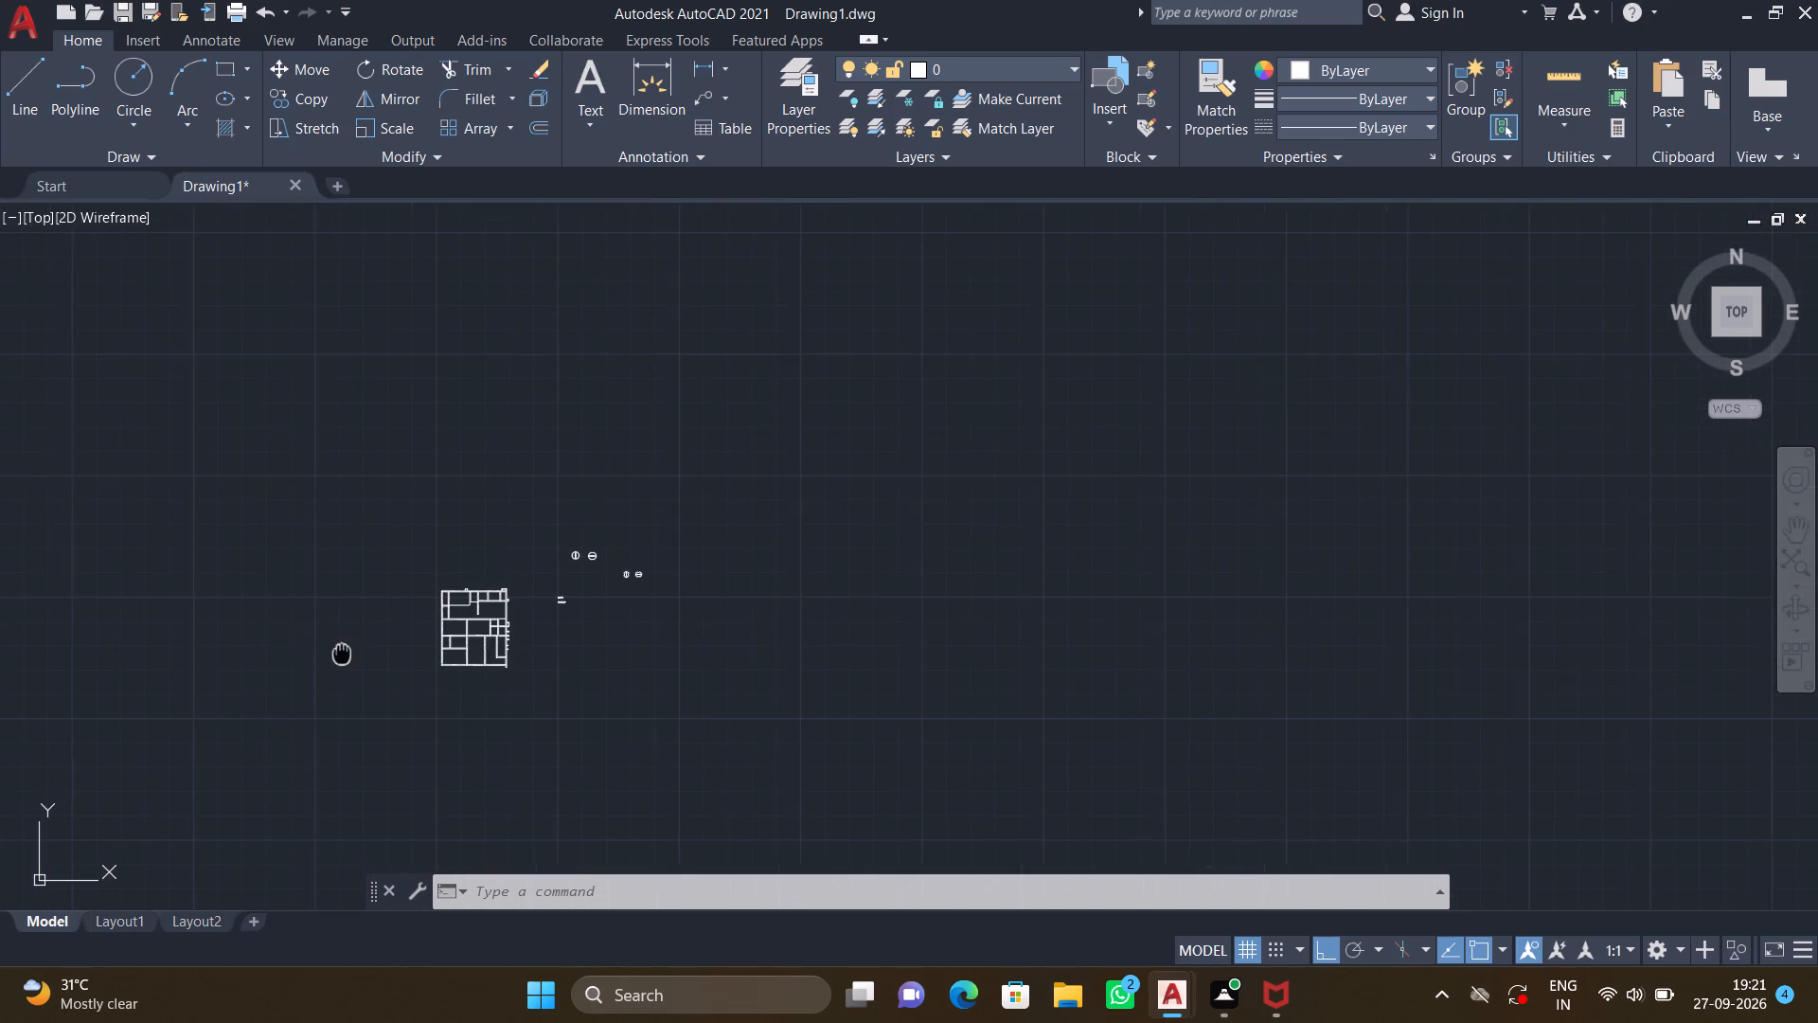
pyautogui.moveTo(365, 640); pyautogui.dragTo(518, 538, button='middle')
pyautogui.scroll(5, 646, 466)
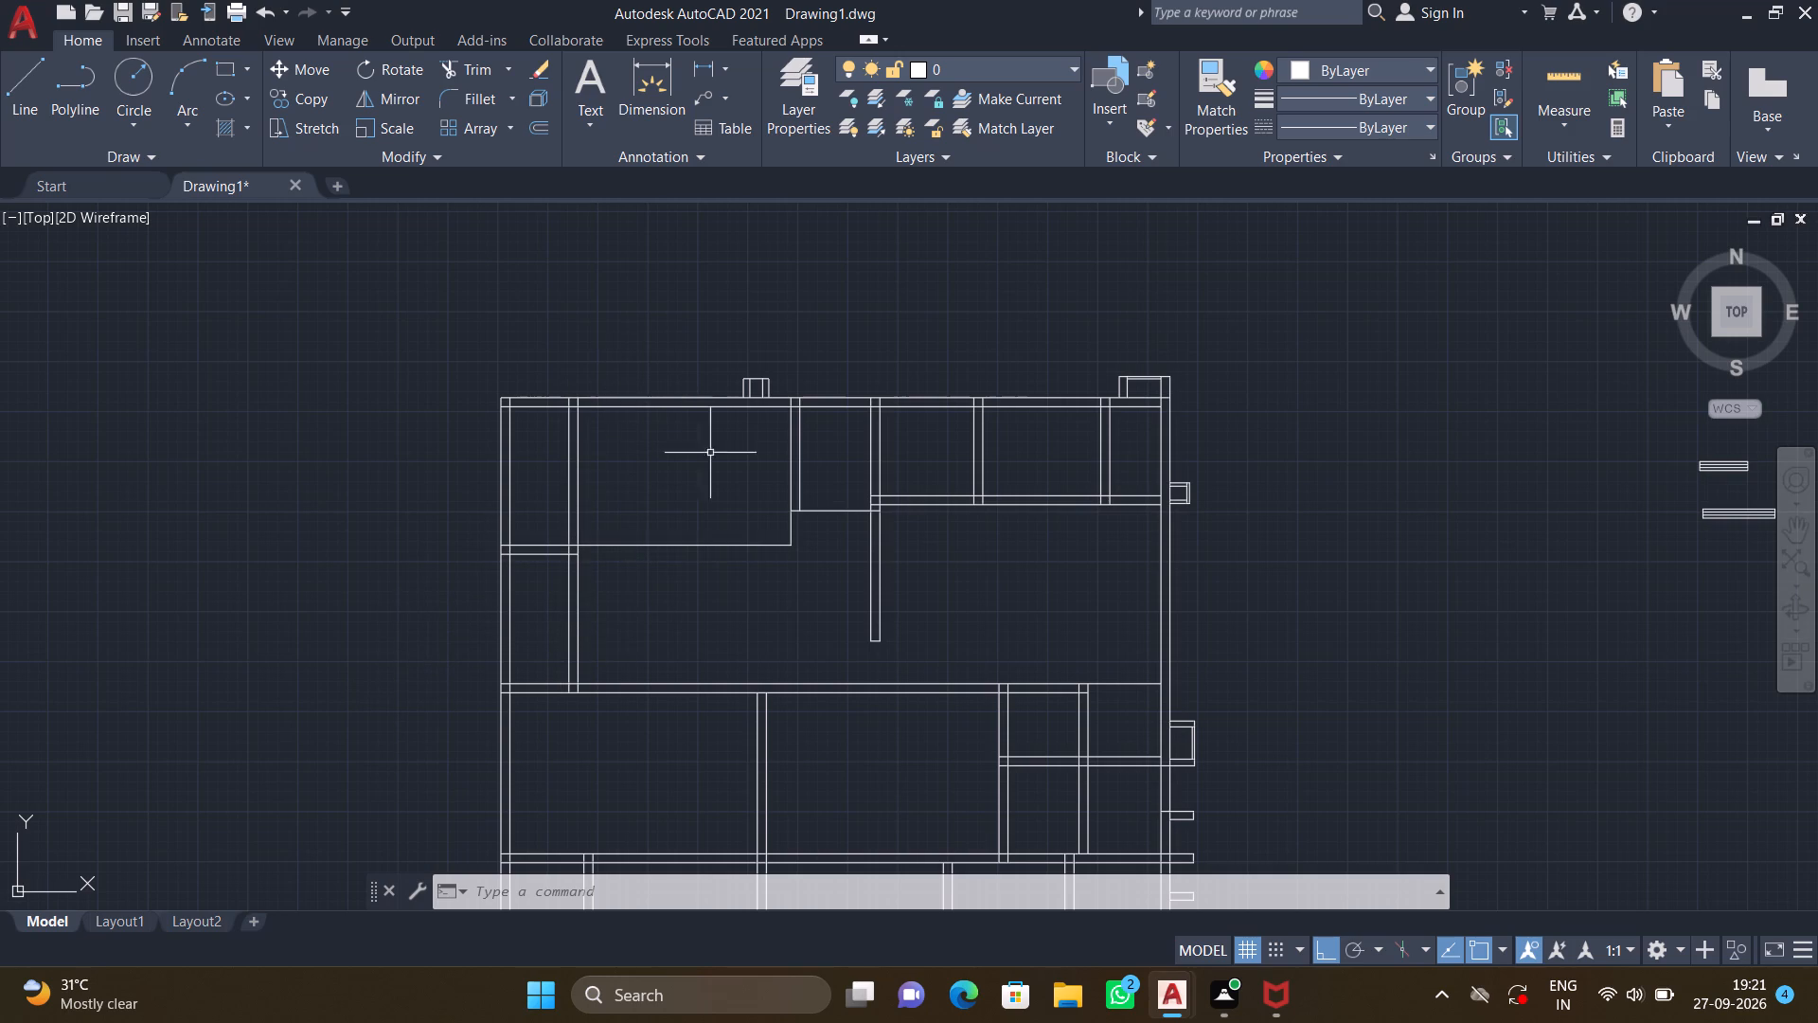
pyautogui.moveTo(800, 561); pyautogui.dragTo(799, 561, button='middle')
# Draw a vertical line about 9" long across the wall south of the westernmost northeast room, about a third of the way along.
pyautogui.moveTo(799, 561); pyautogui.dragTo(652, 592, button='middle')
pyautogui.scroll(3, 735, 511)
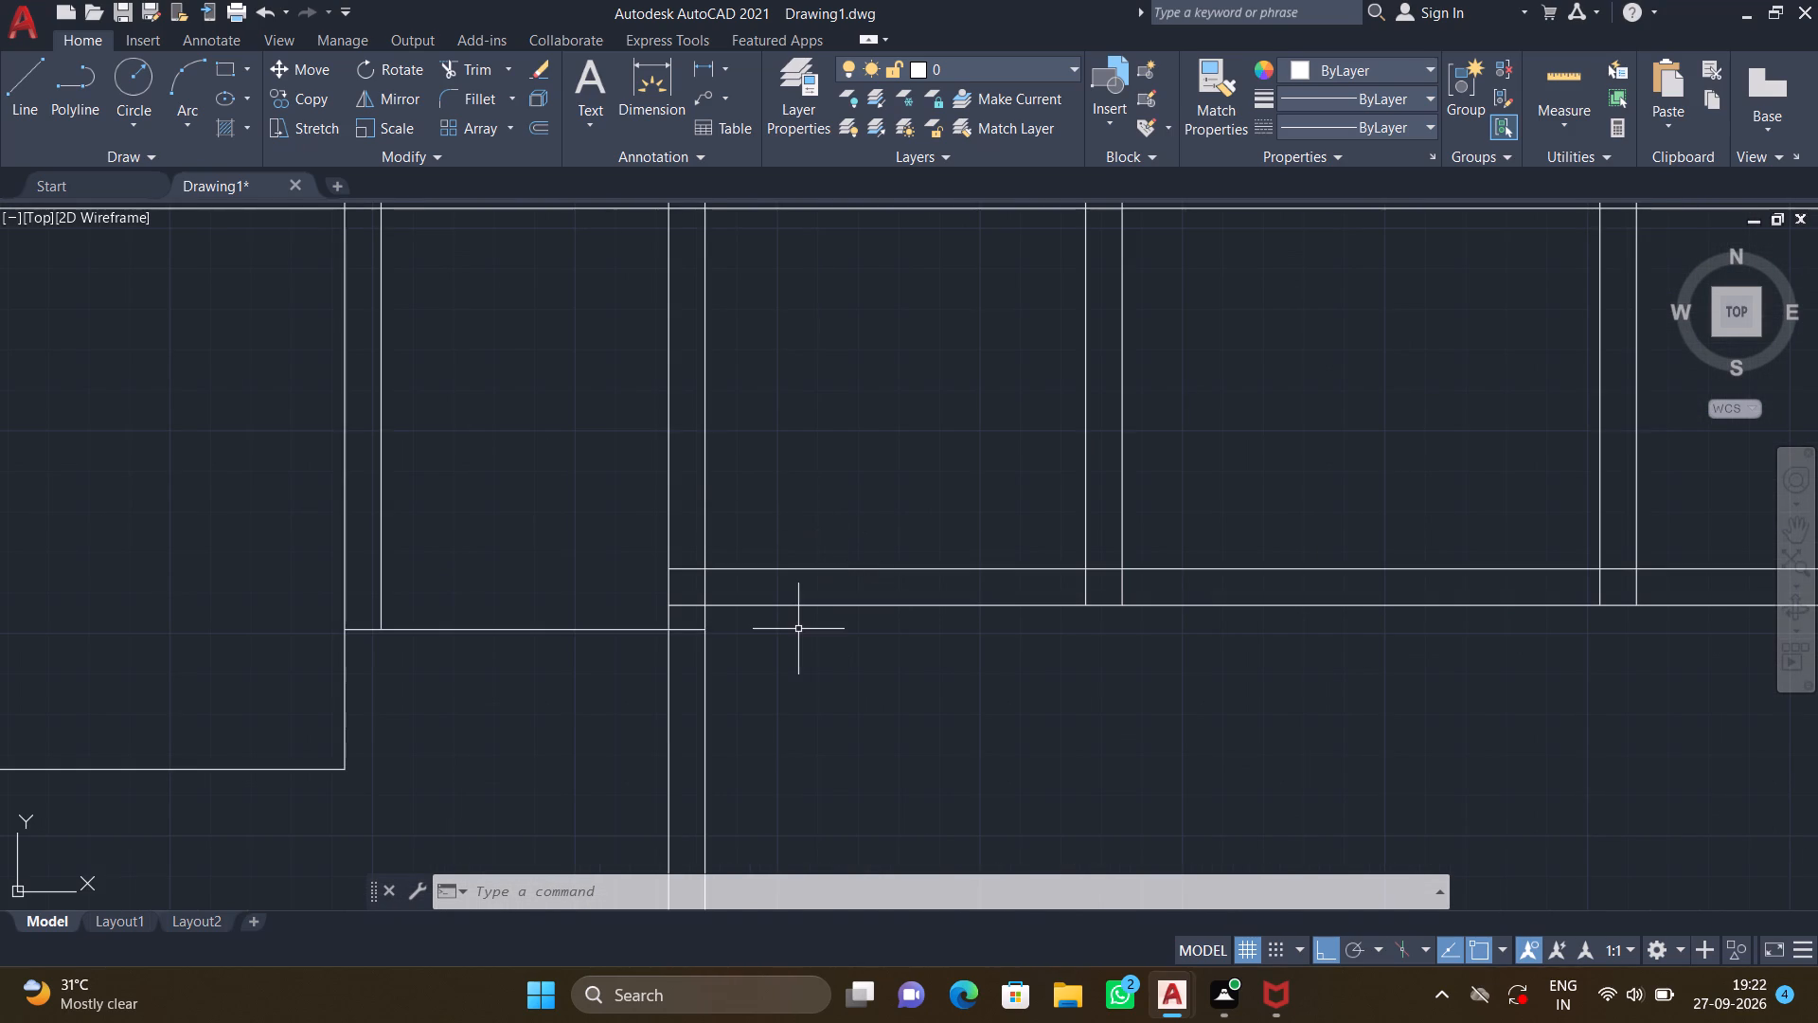
pyautogui.press('l')
pyautogui.press('Return')
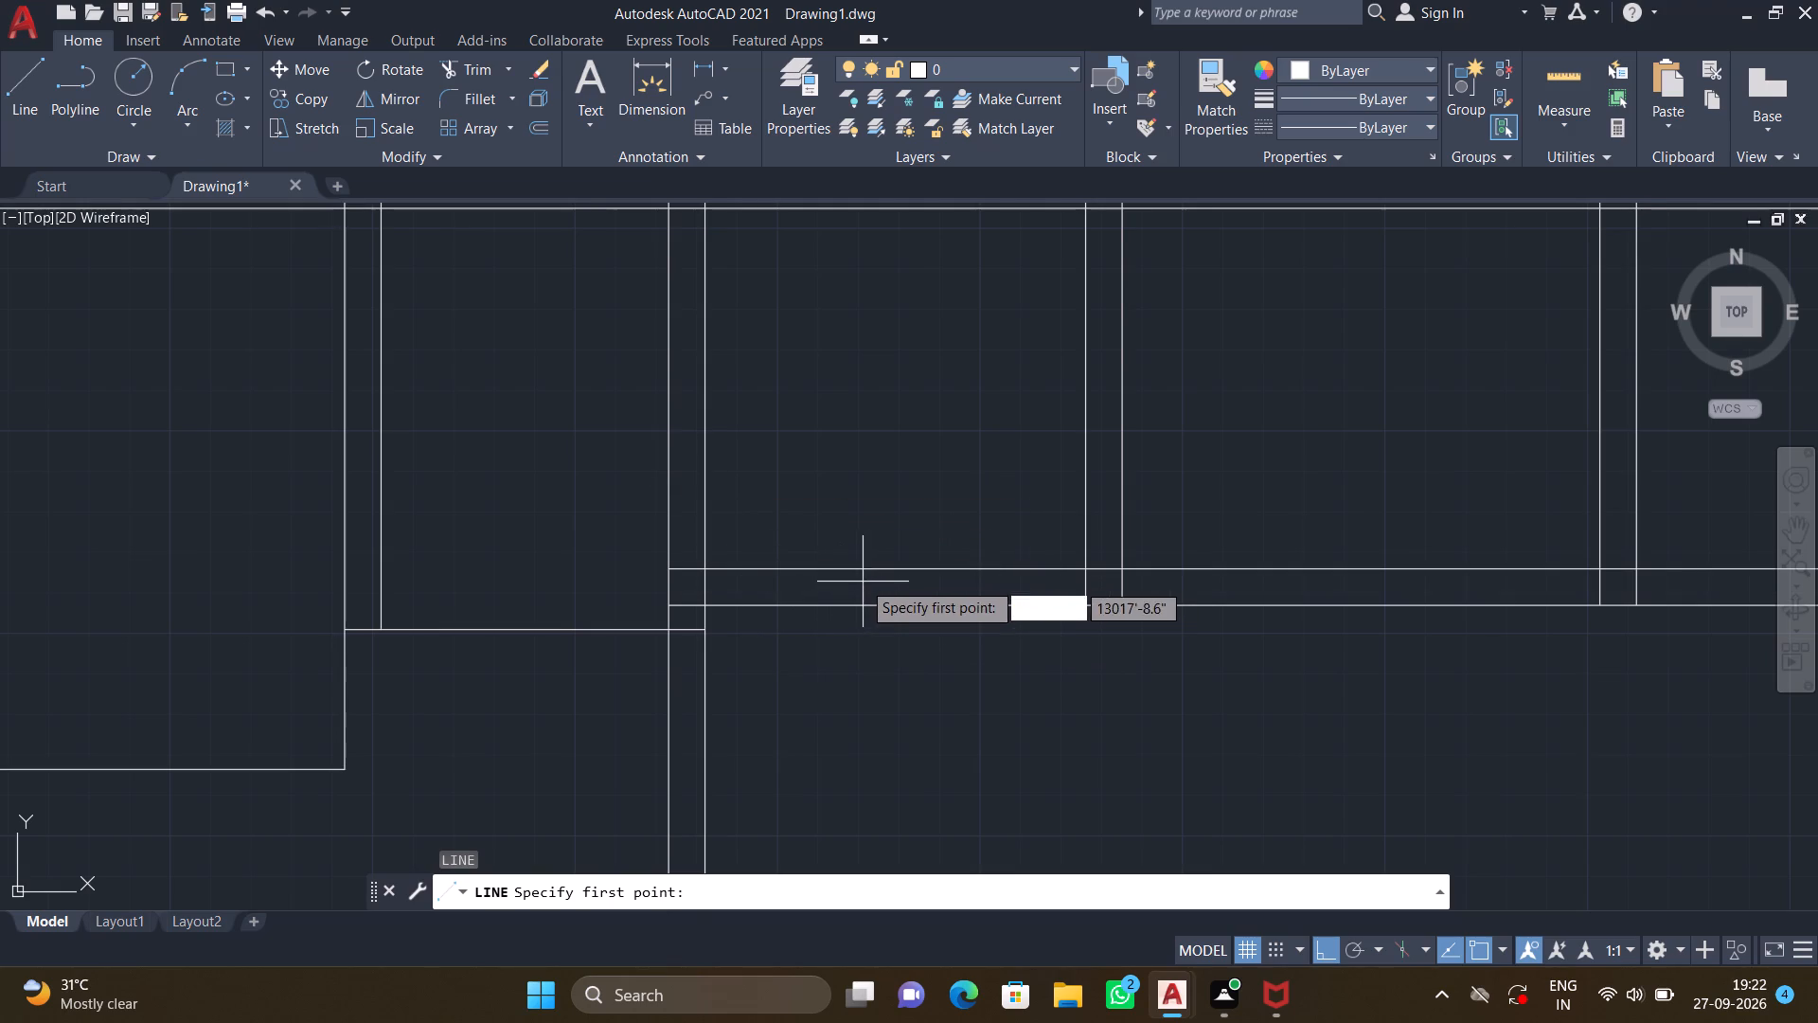
pyautogui.scroll(3, 826, 567)
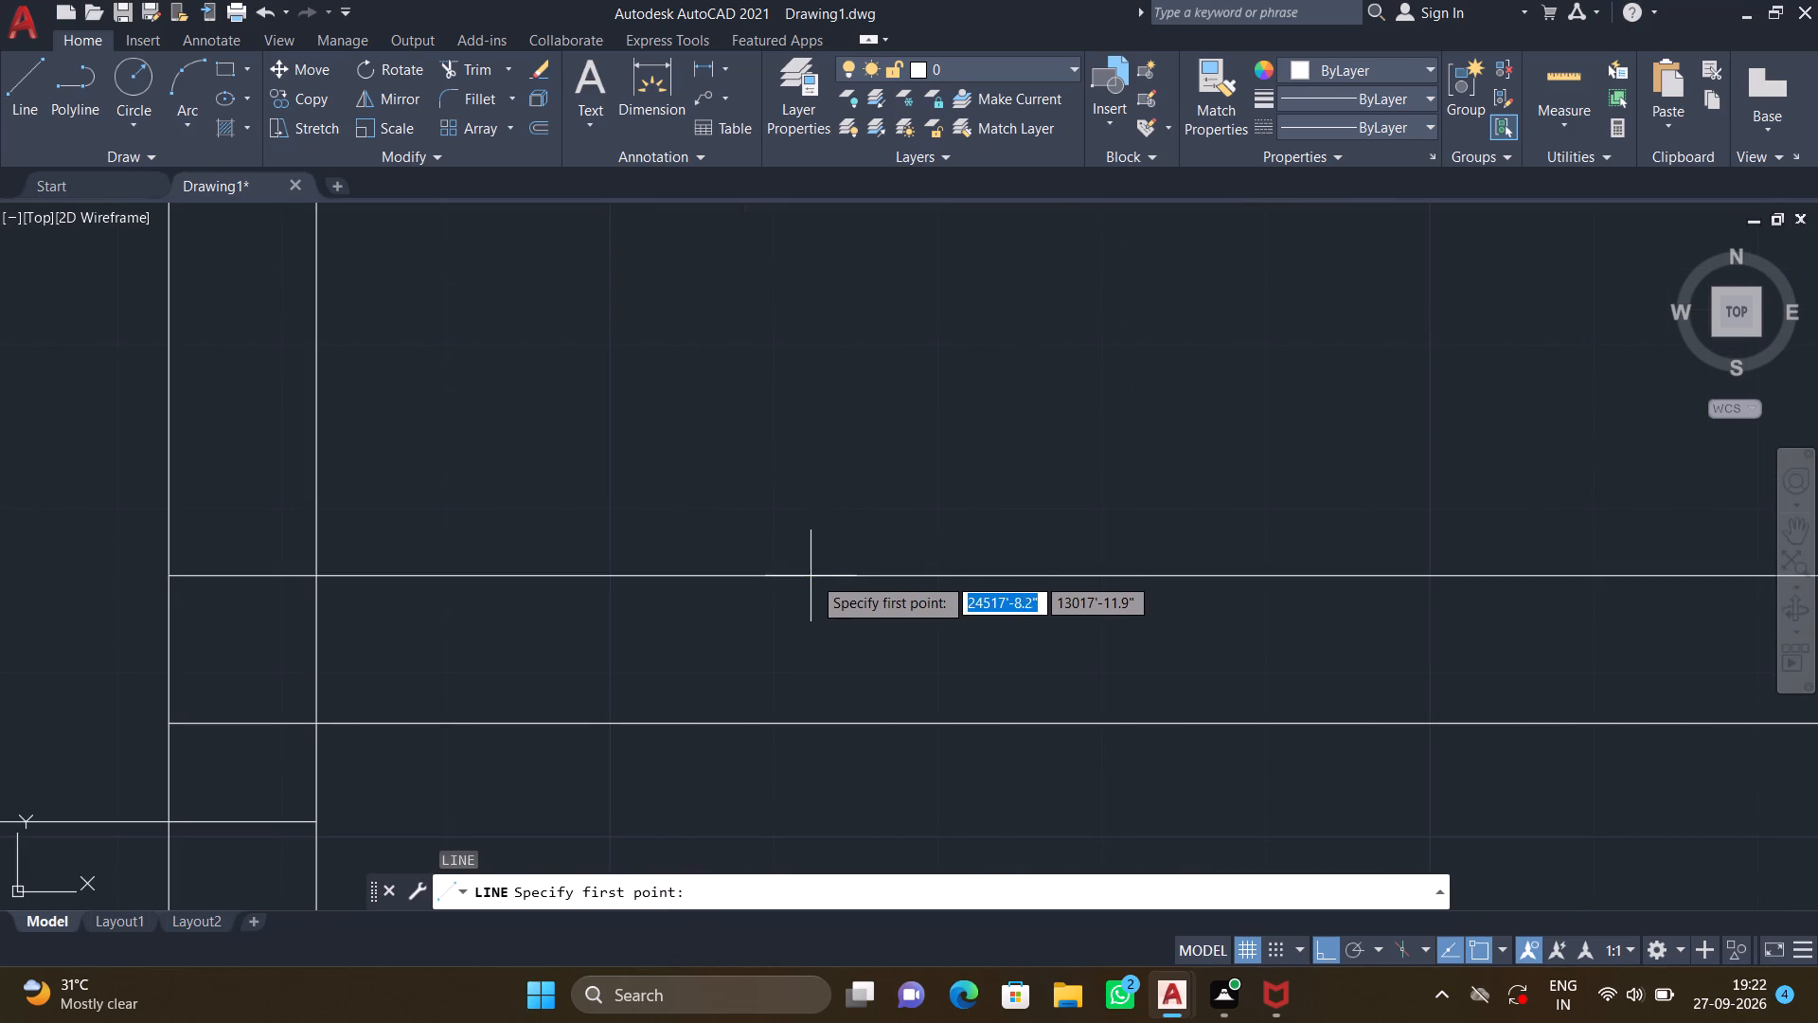
pyautogui.click(829, 577)
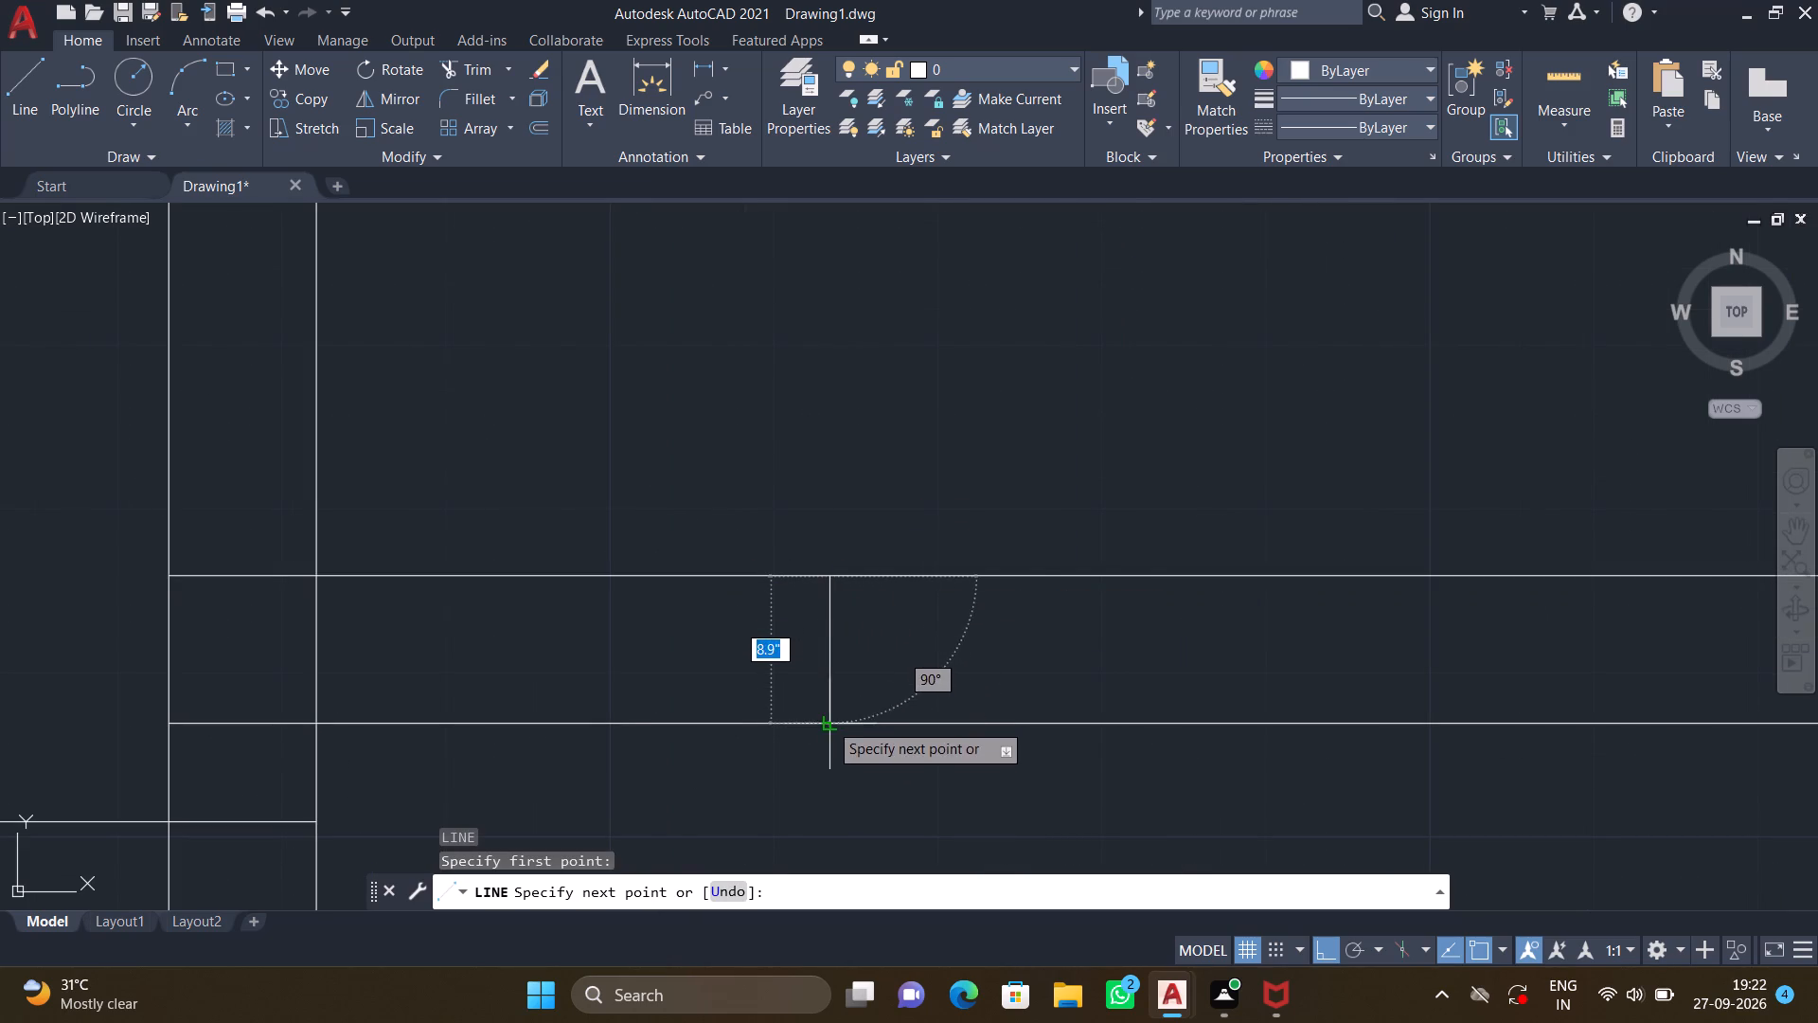
pyautogui.click(828, 733)
pyautogui.press('Return')
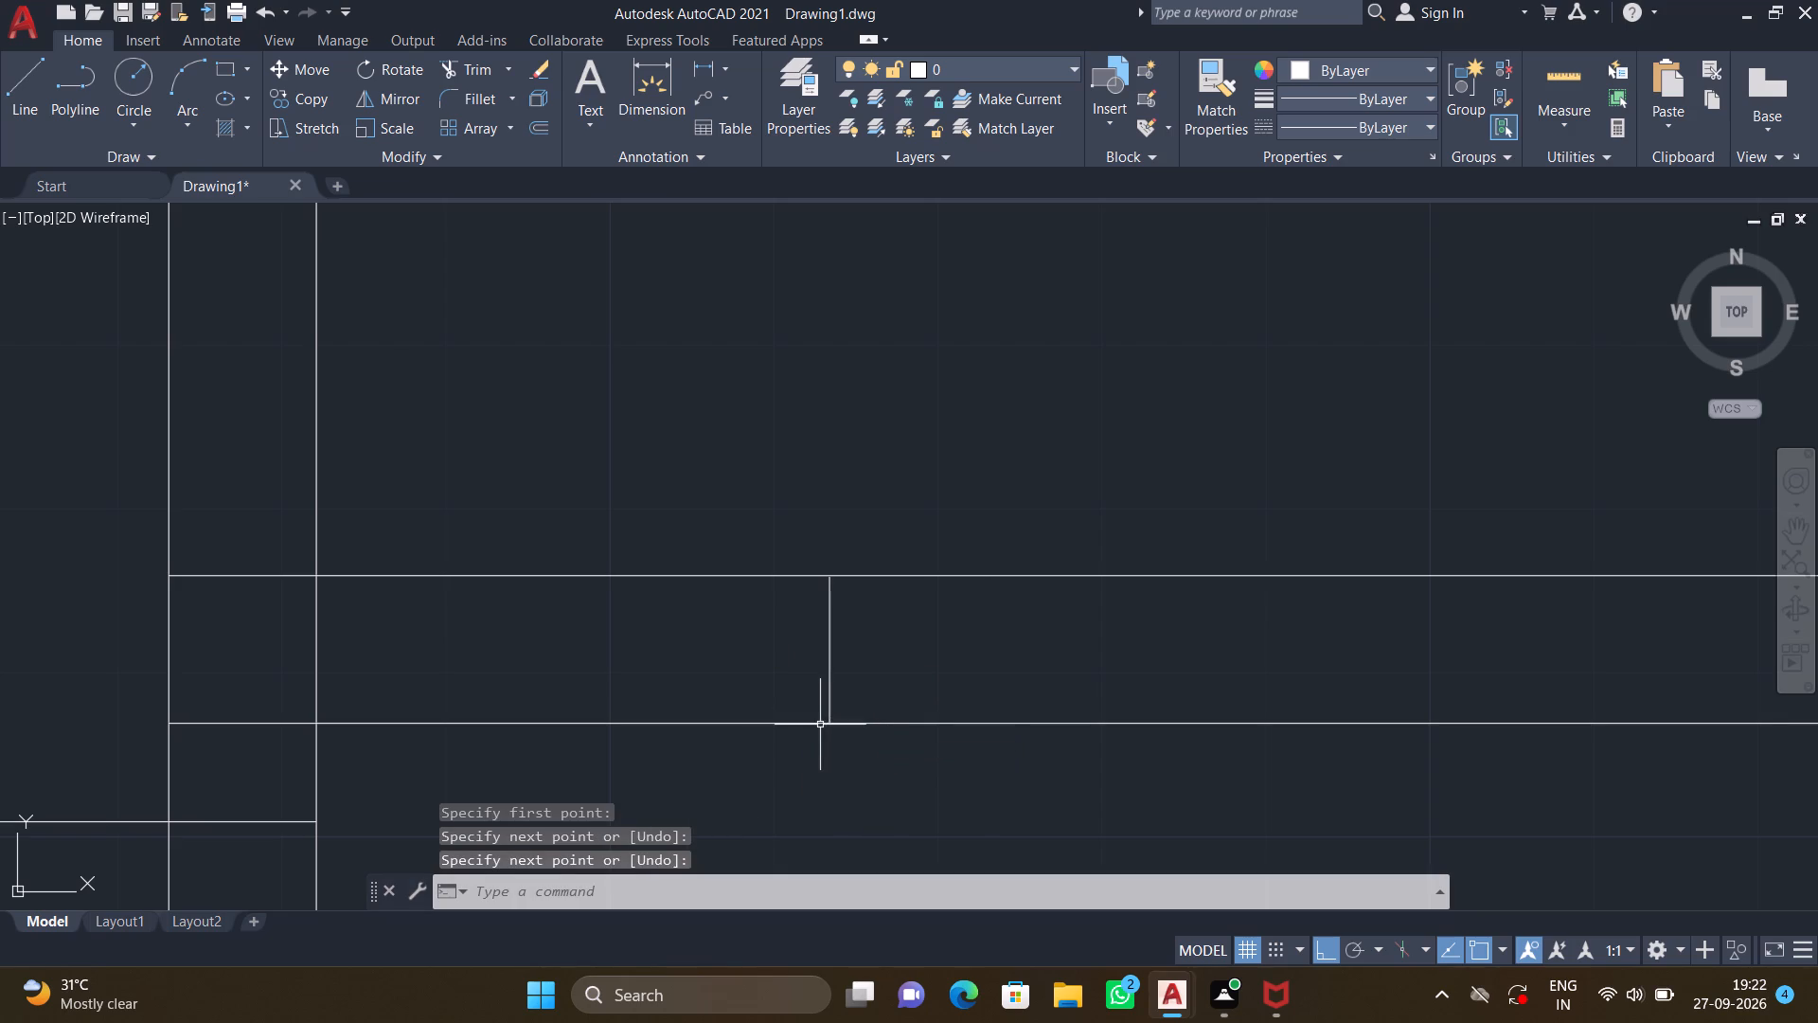
# Draw a second vertical line across the same wall, east of the first, about two thirds of the way along the room.
pyautogui.scroll(-3, 829, 751)
pyautogui.moveTo(902, 828); pyautogui.dragTo(771, 742, button='middle')
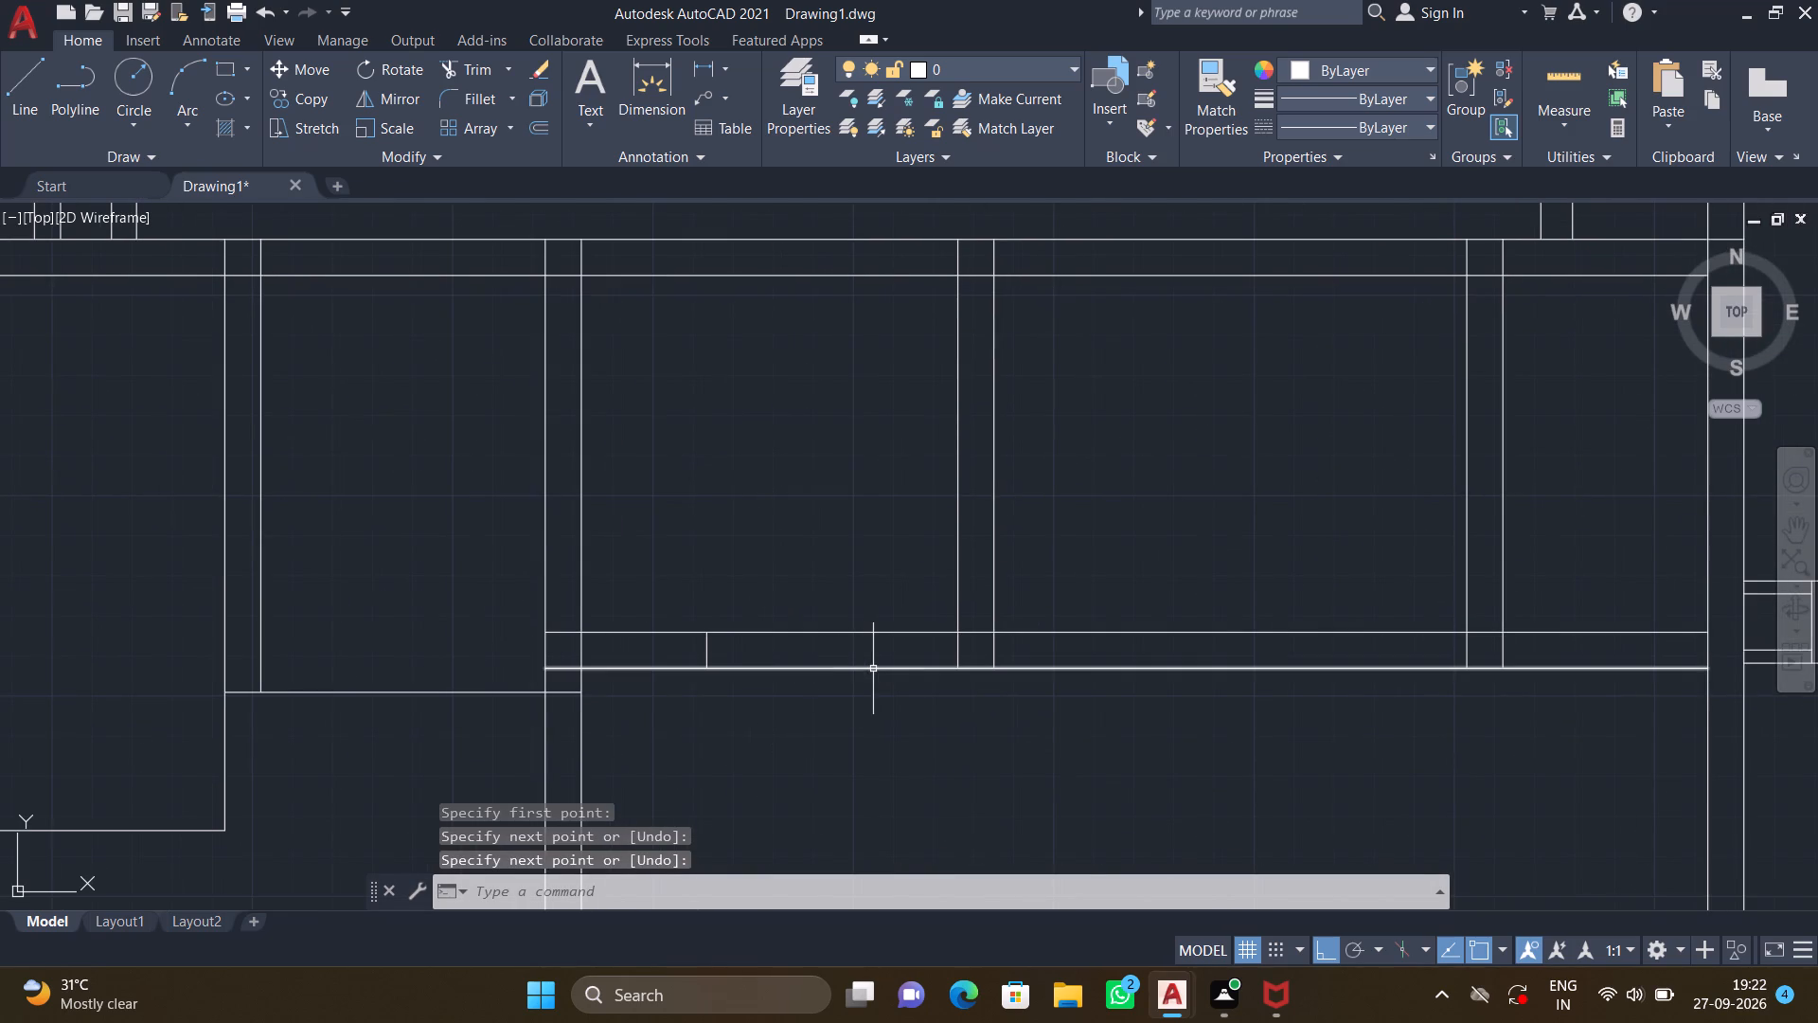
pyautogui.press('l')
pyautogui.press('Return')
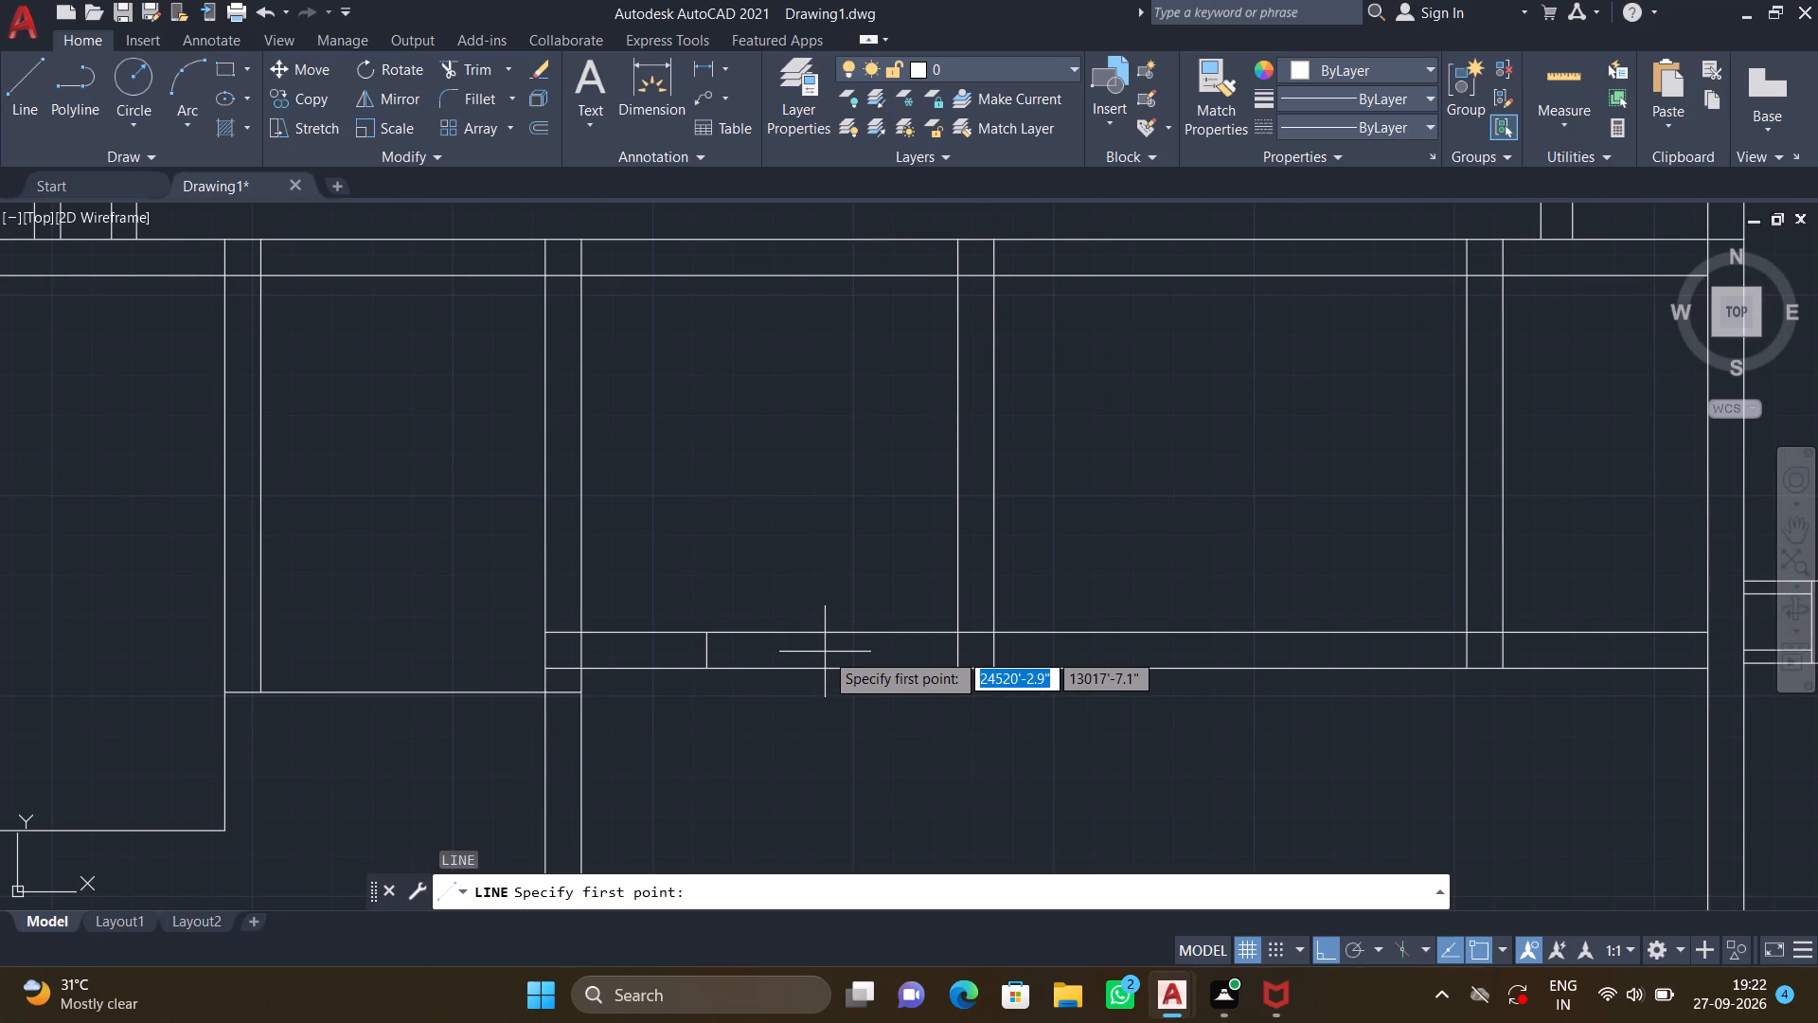
pyautogui.scroll(3, 819, 651)
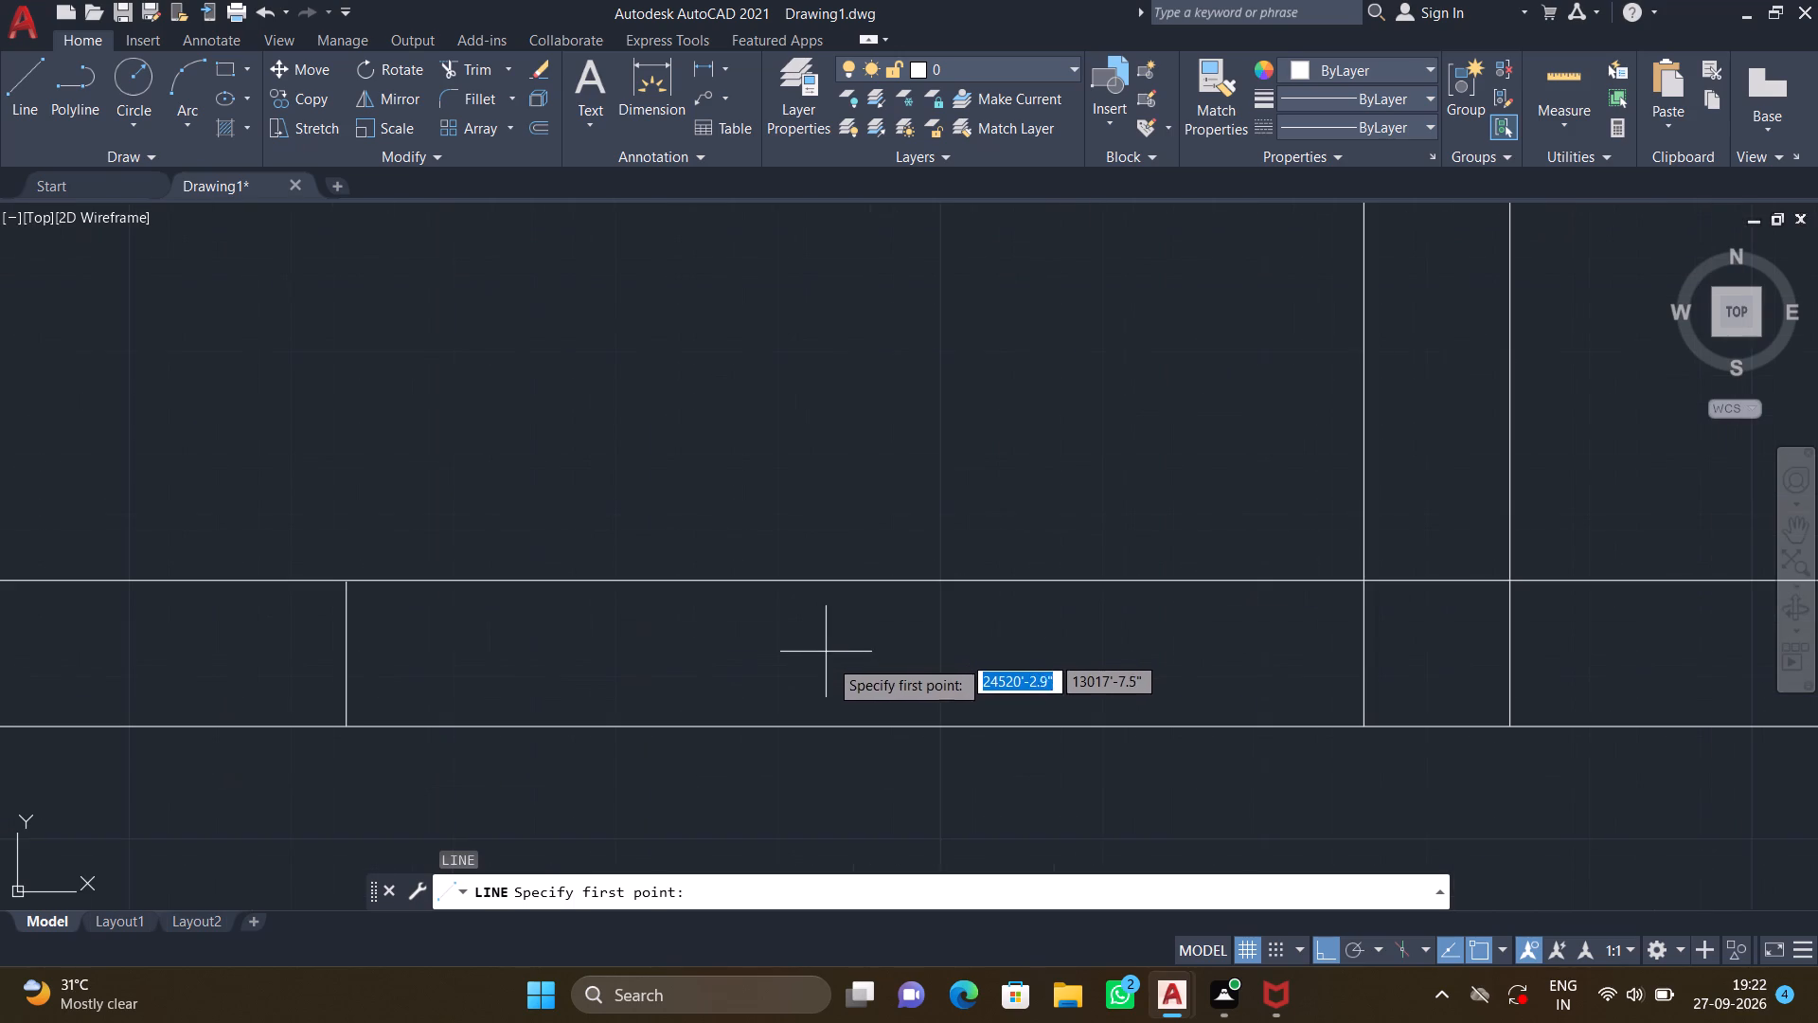
pyautogui.click(852, 724)
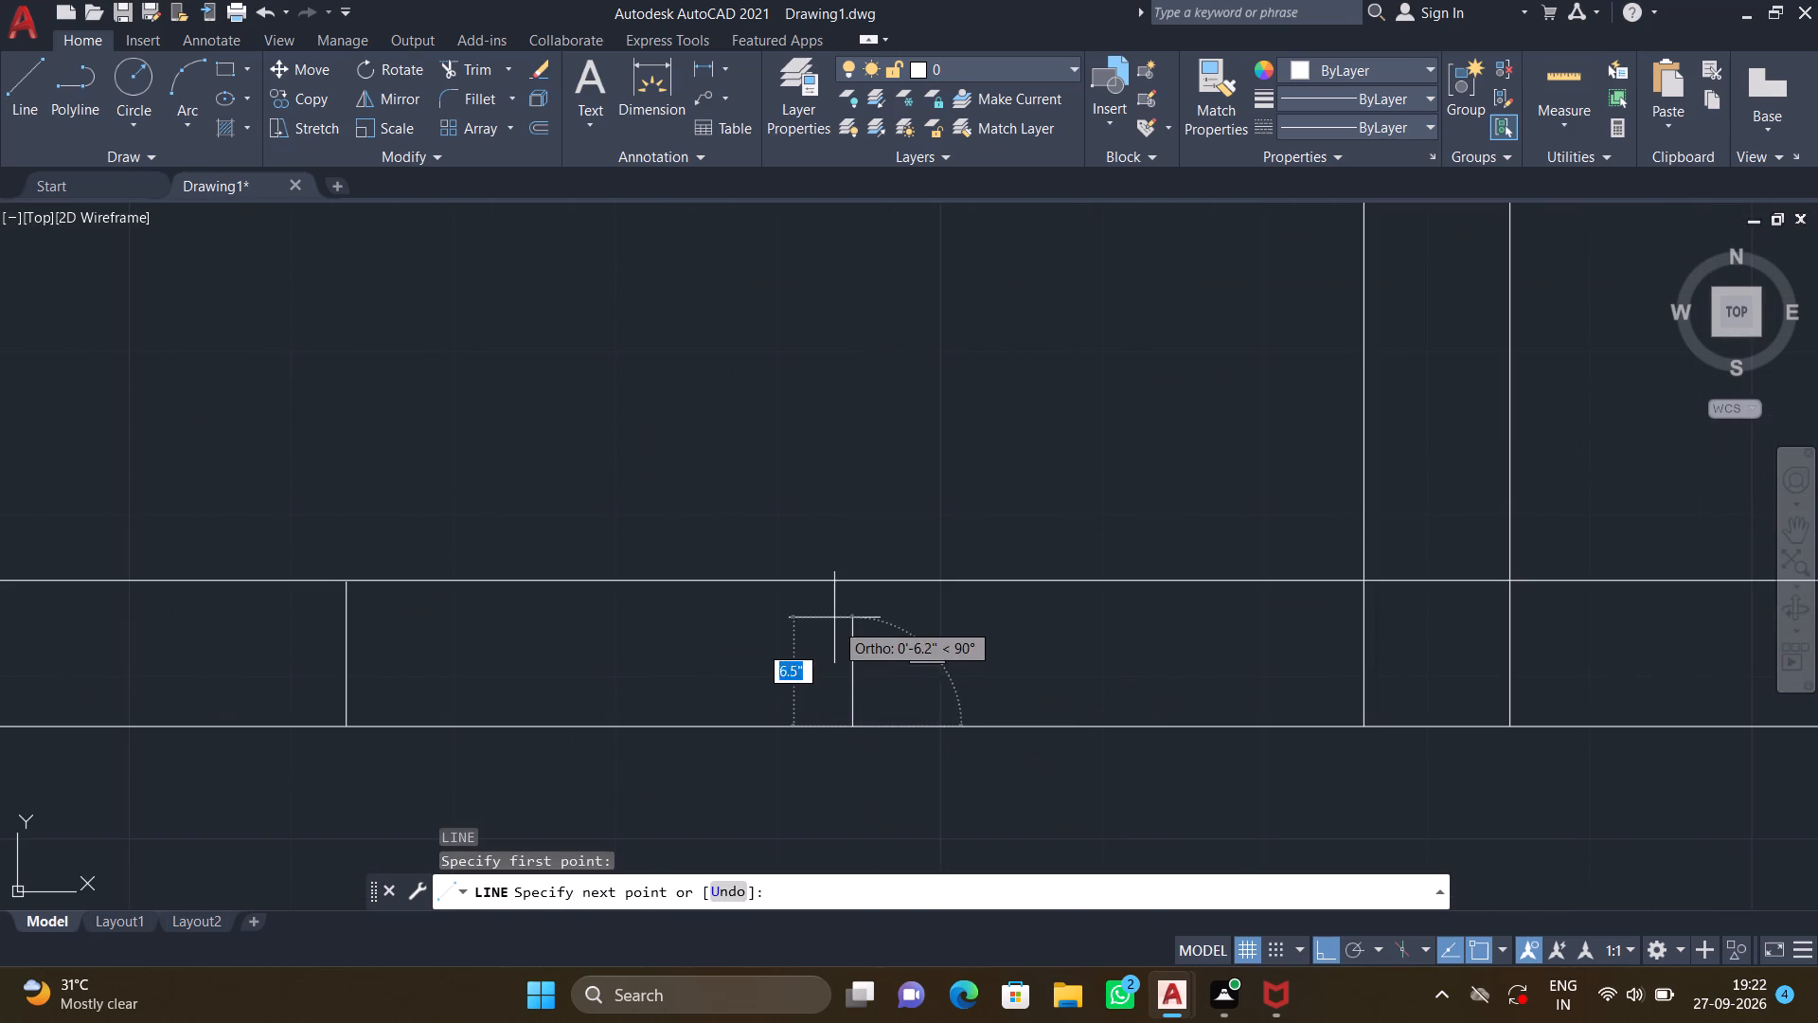
pyautogui.click(850, 579)
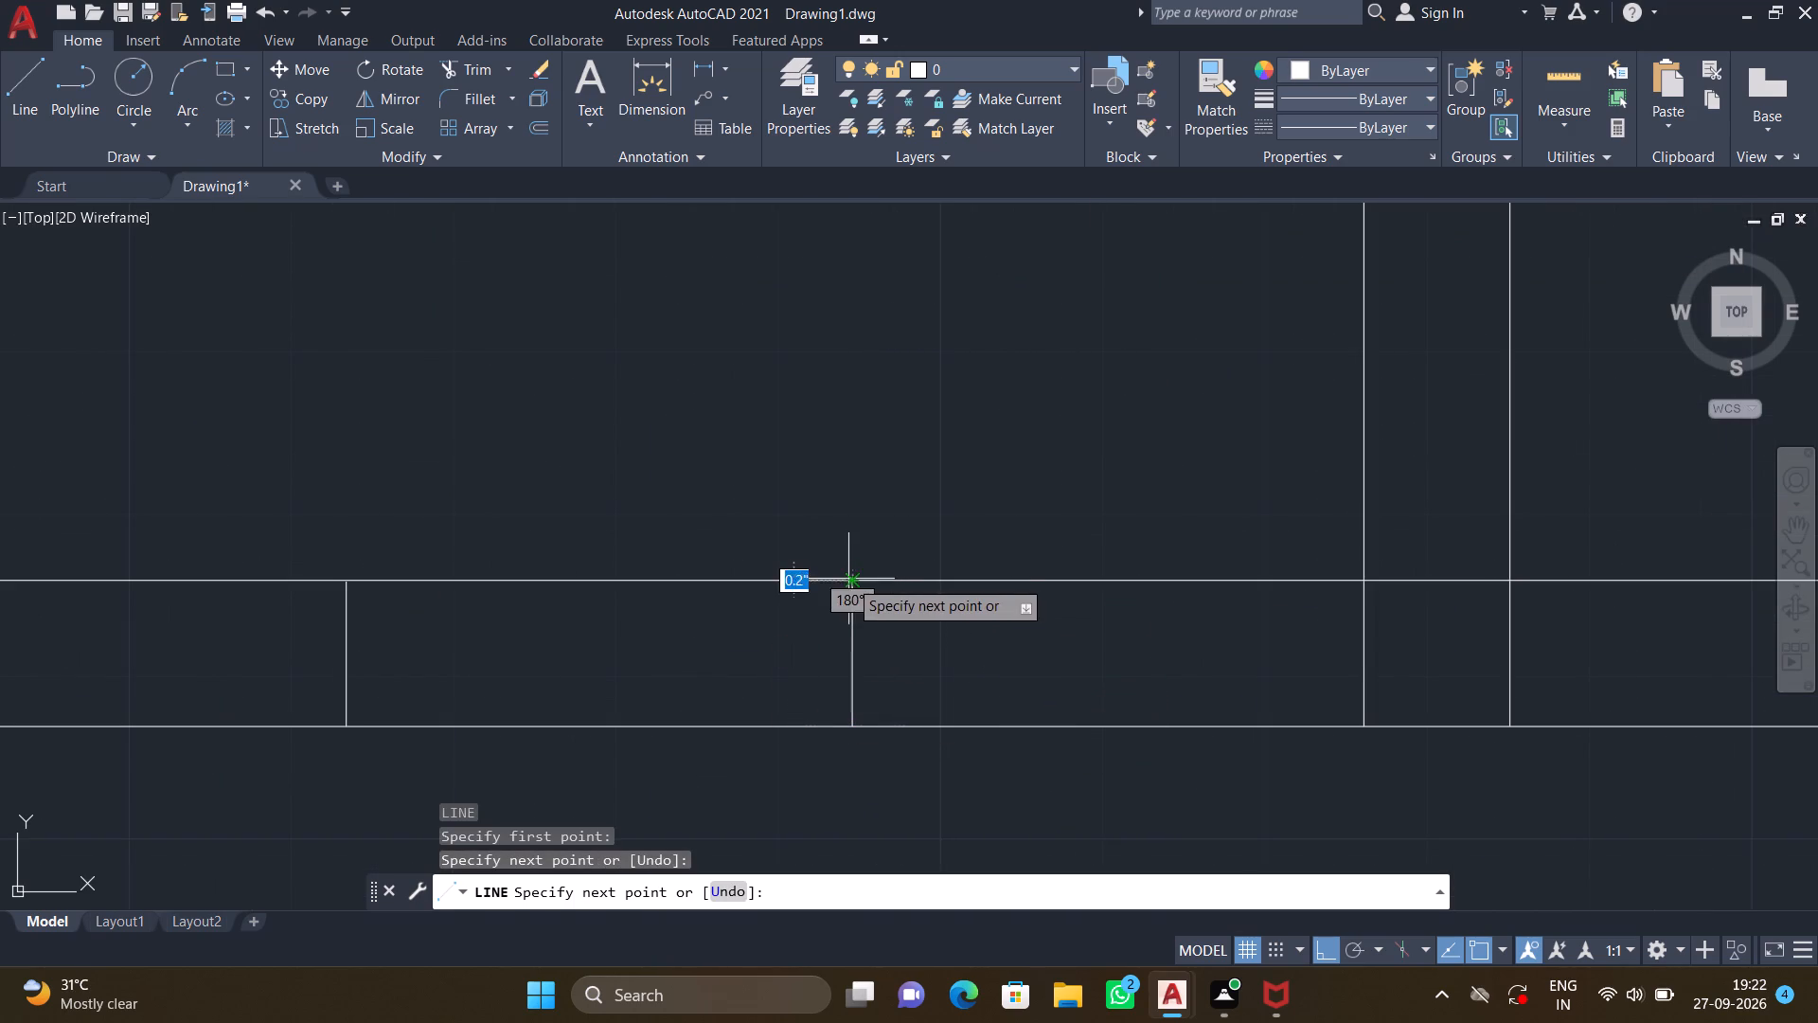
pyautogui.press('Return')
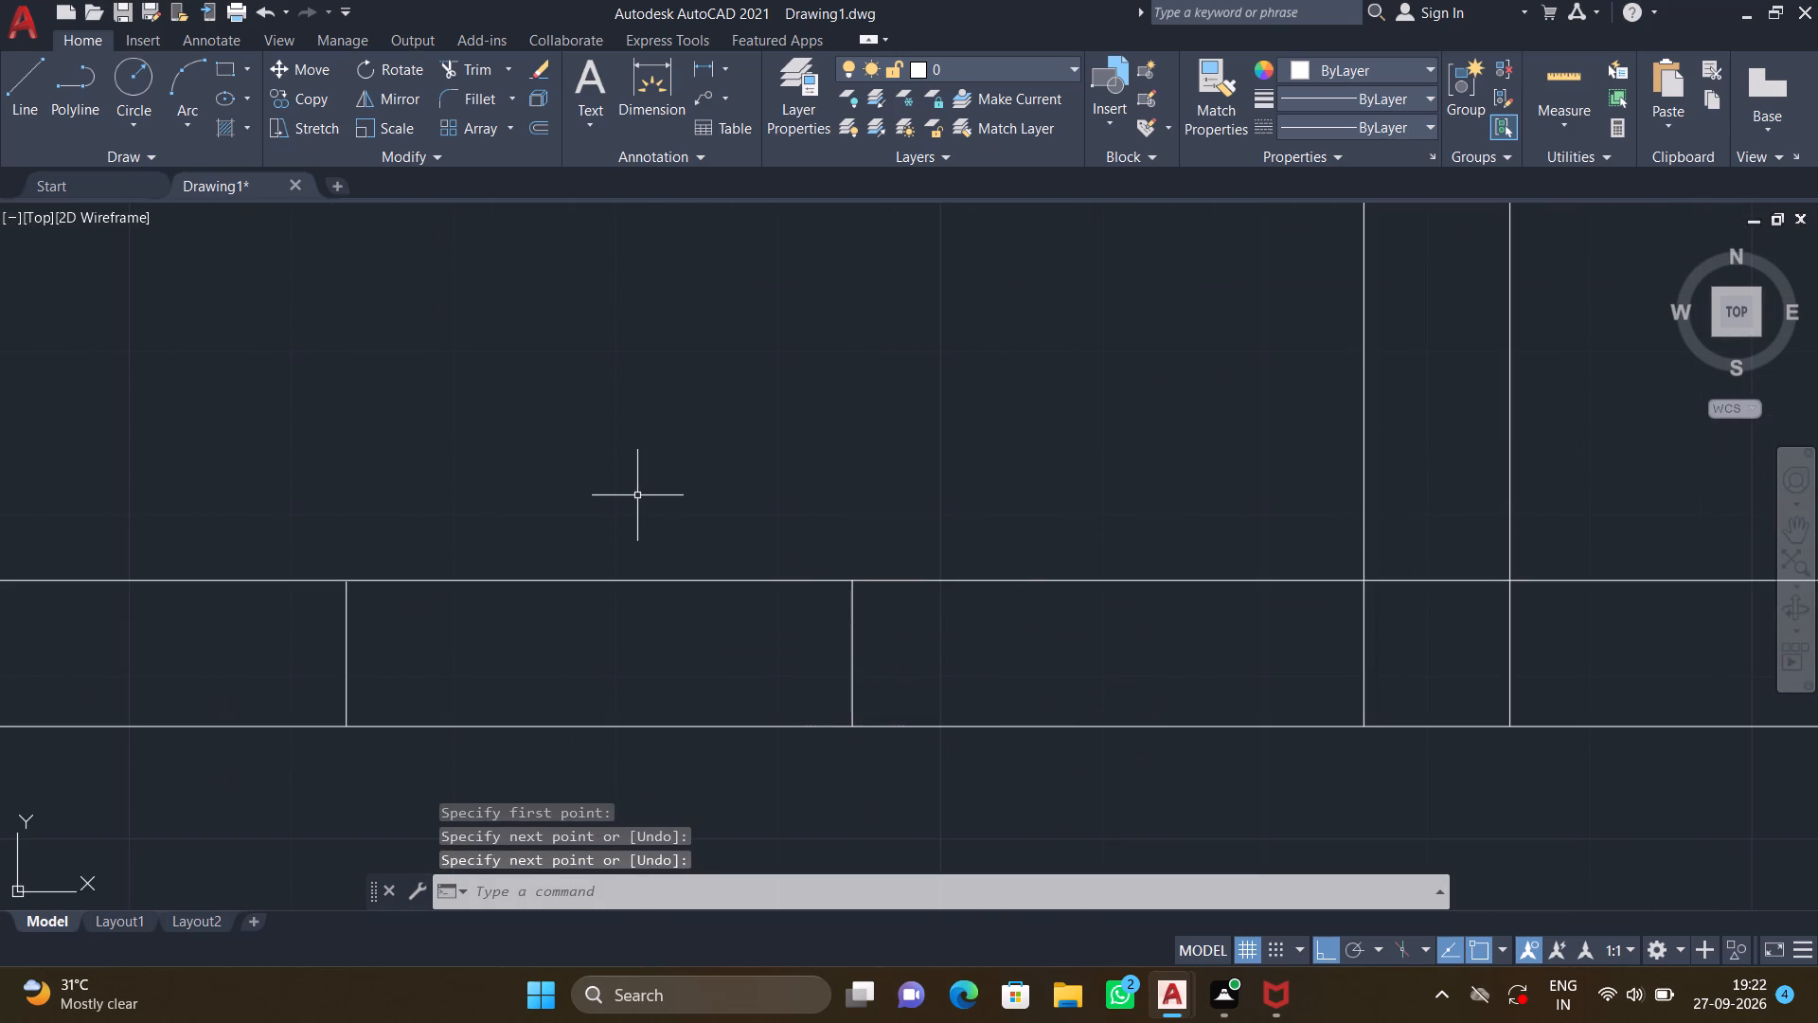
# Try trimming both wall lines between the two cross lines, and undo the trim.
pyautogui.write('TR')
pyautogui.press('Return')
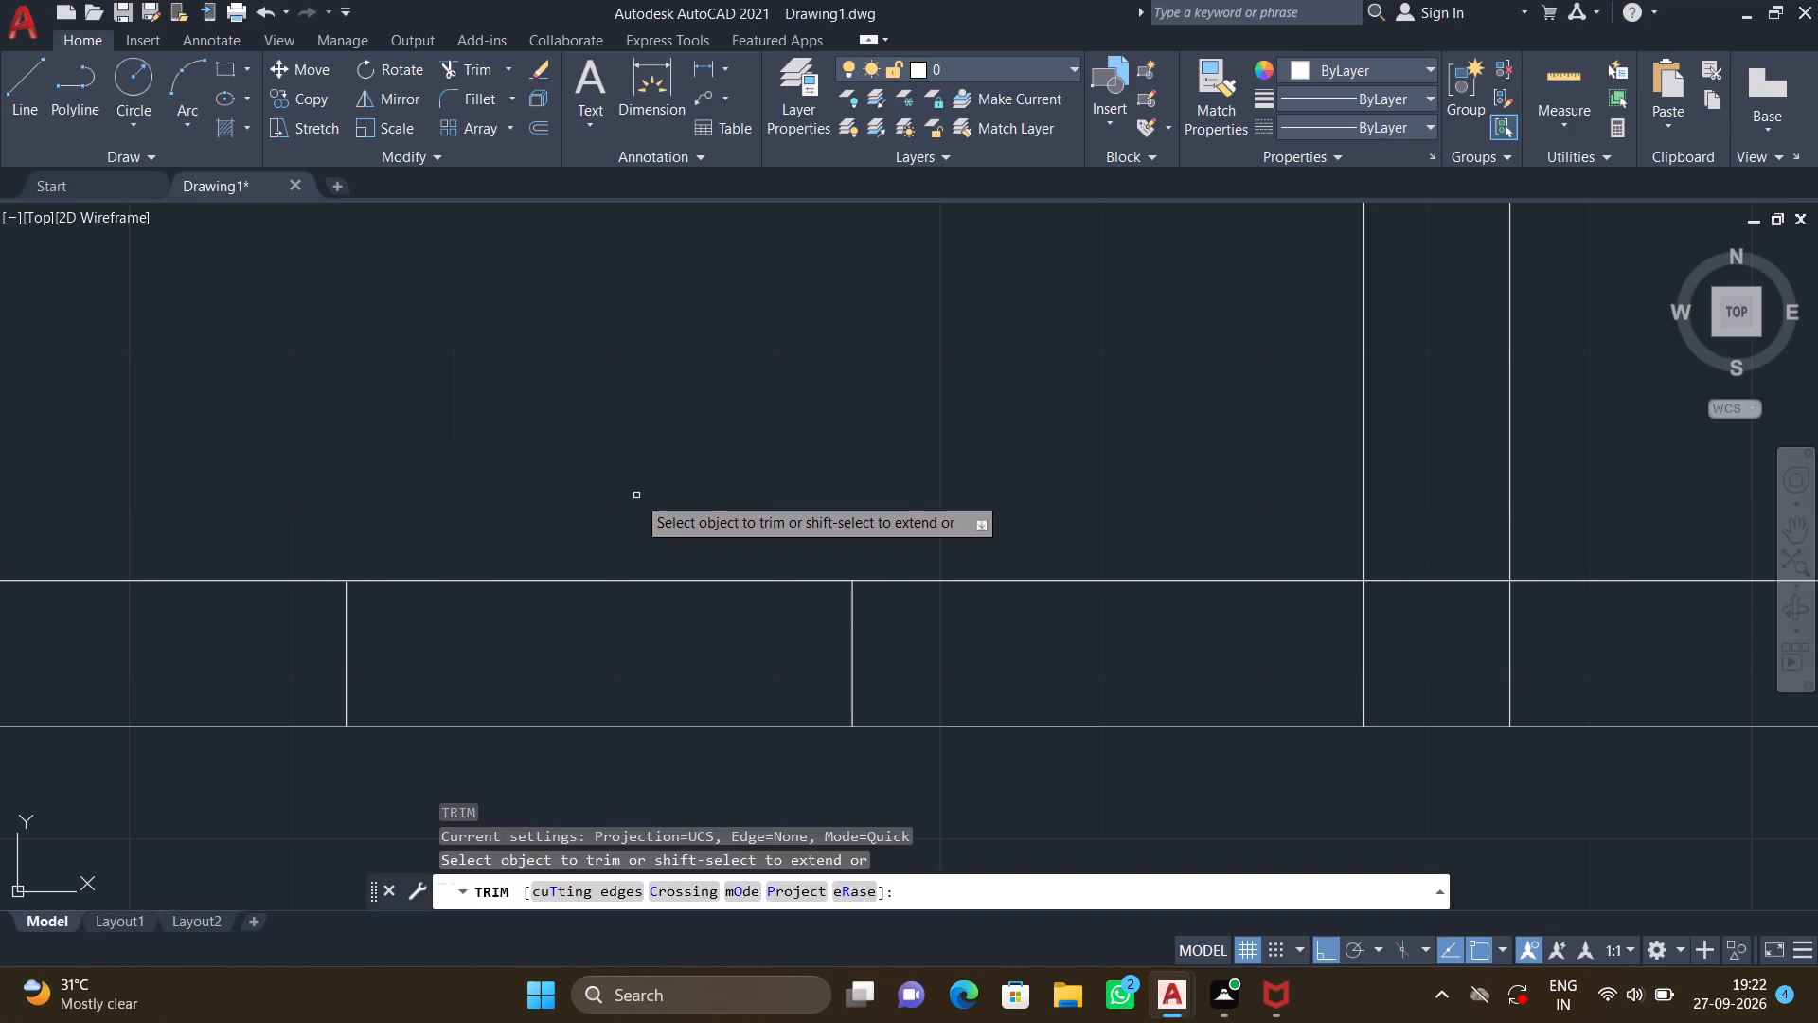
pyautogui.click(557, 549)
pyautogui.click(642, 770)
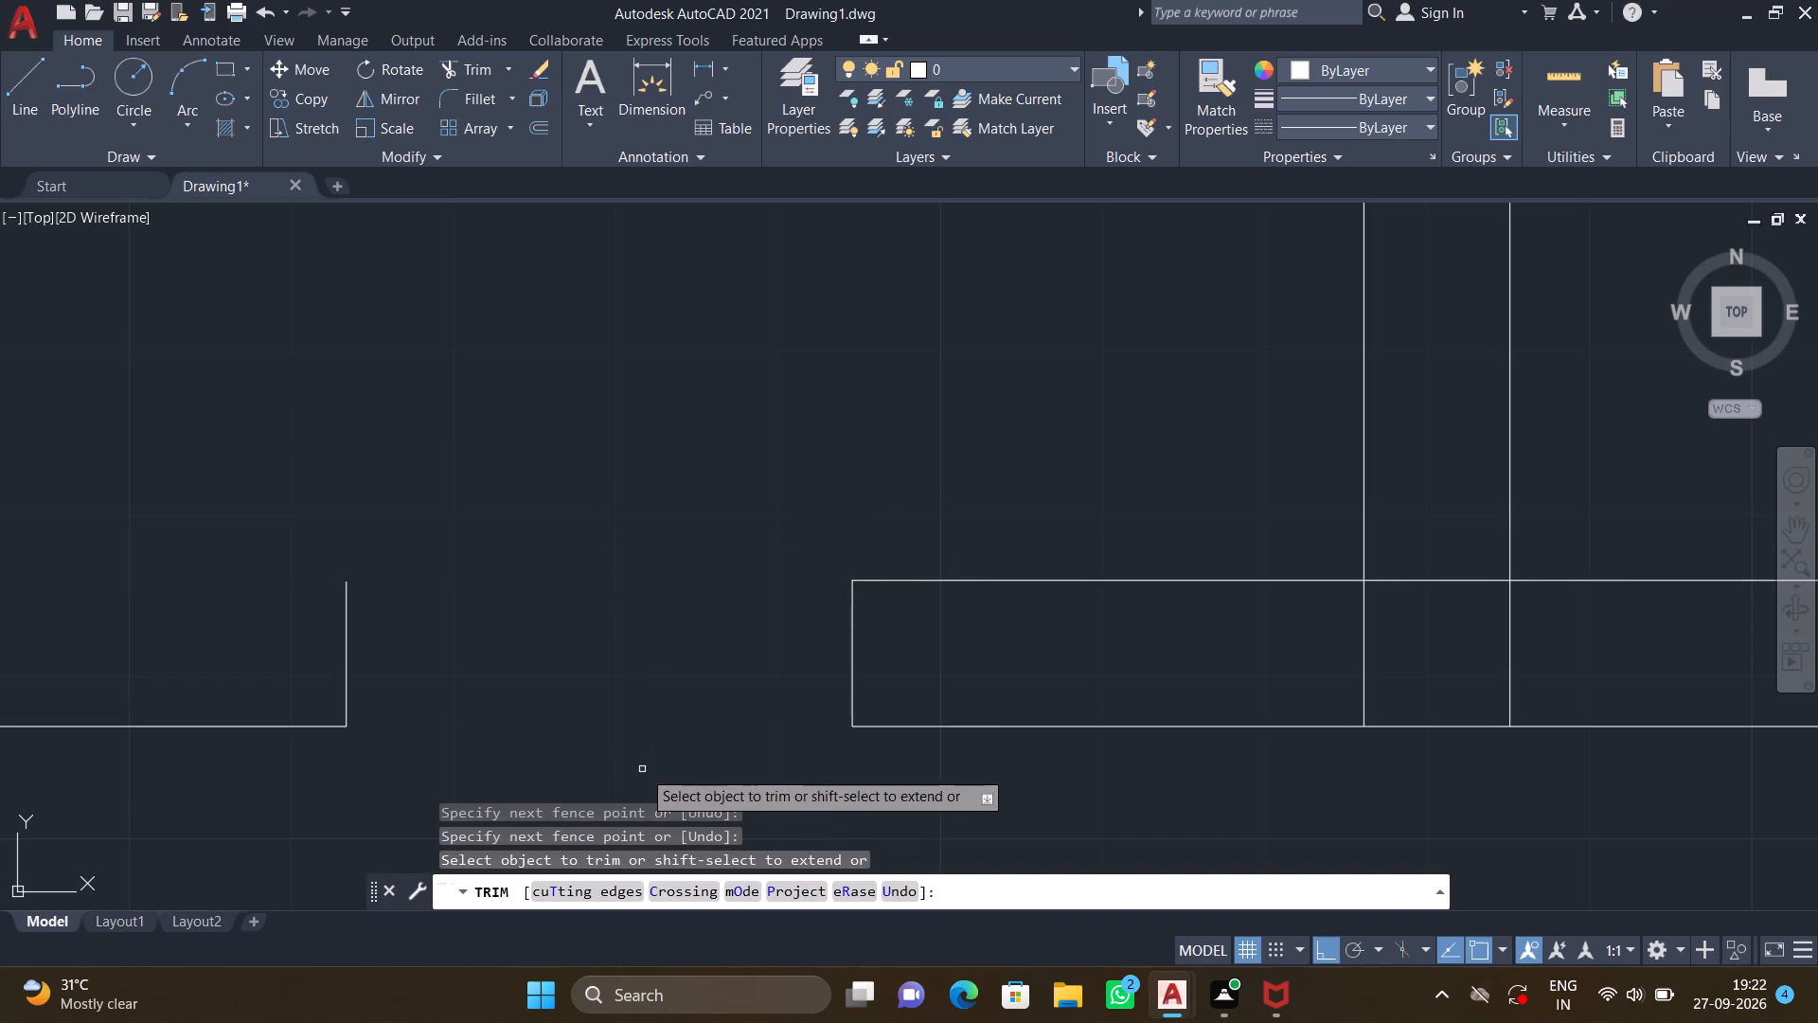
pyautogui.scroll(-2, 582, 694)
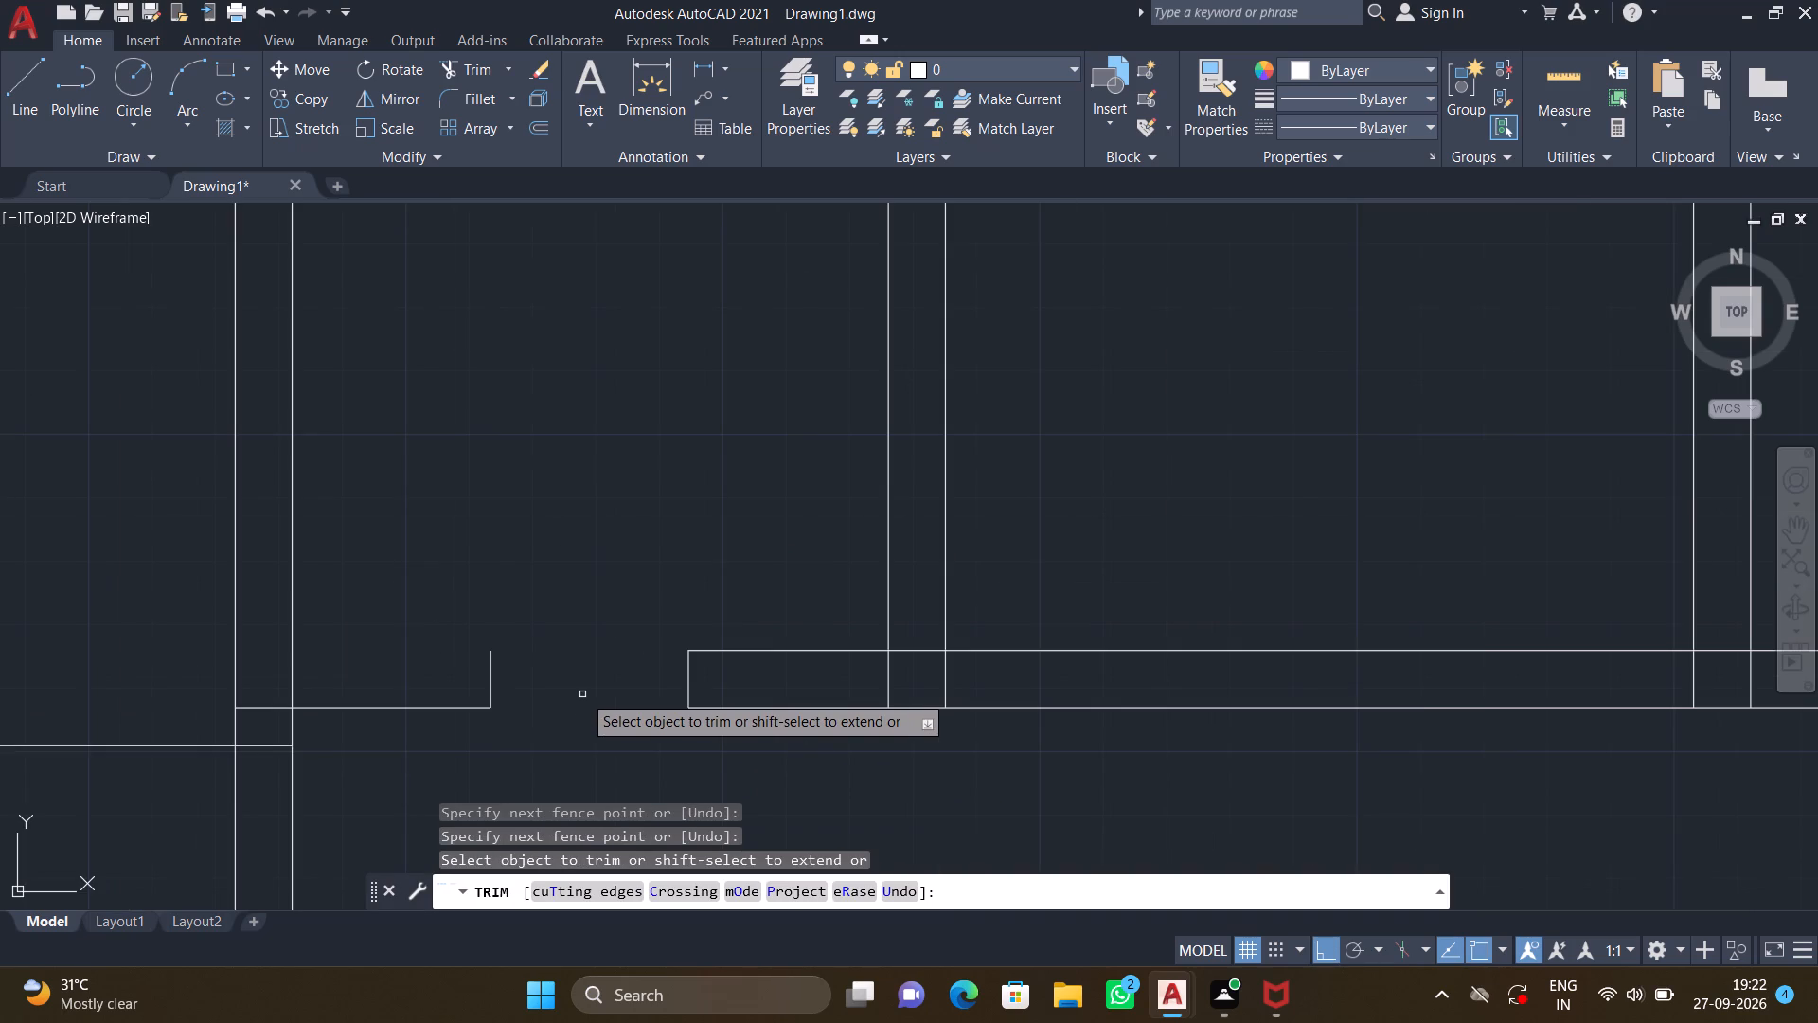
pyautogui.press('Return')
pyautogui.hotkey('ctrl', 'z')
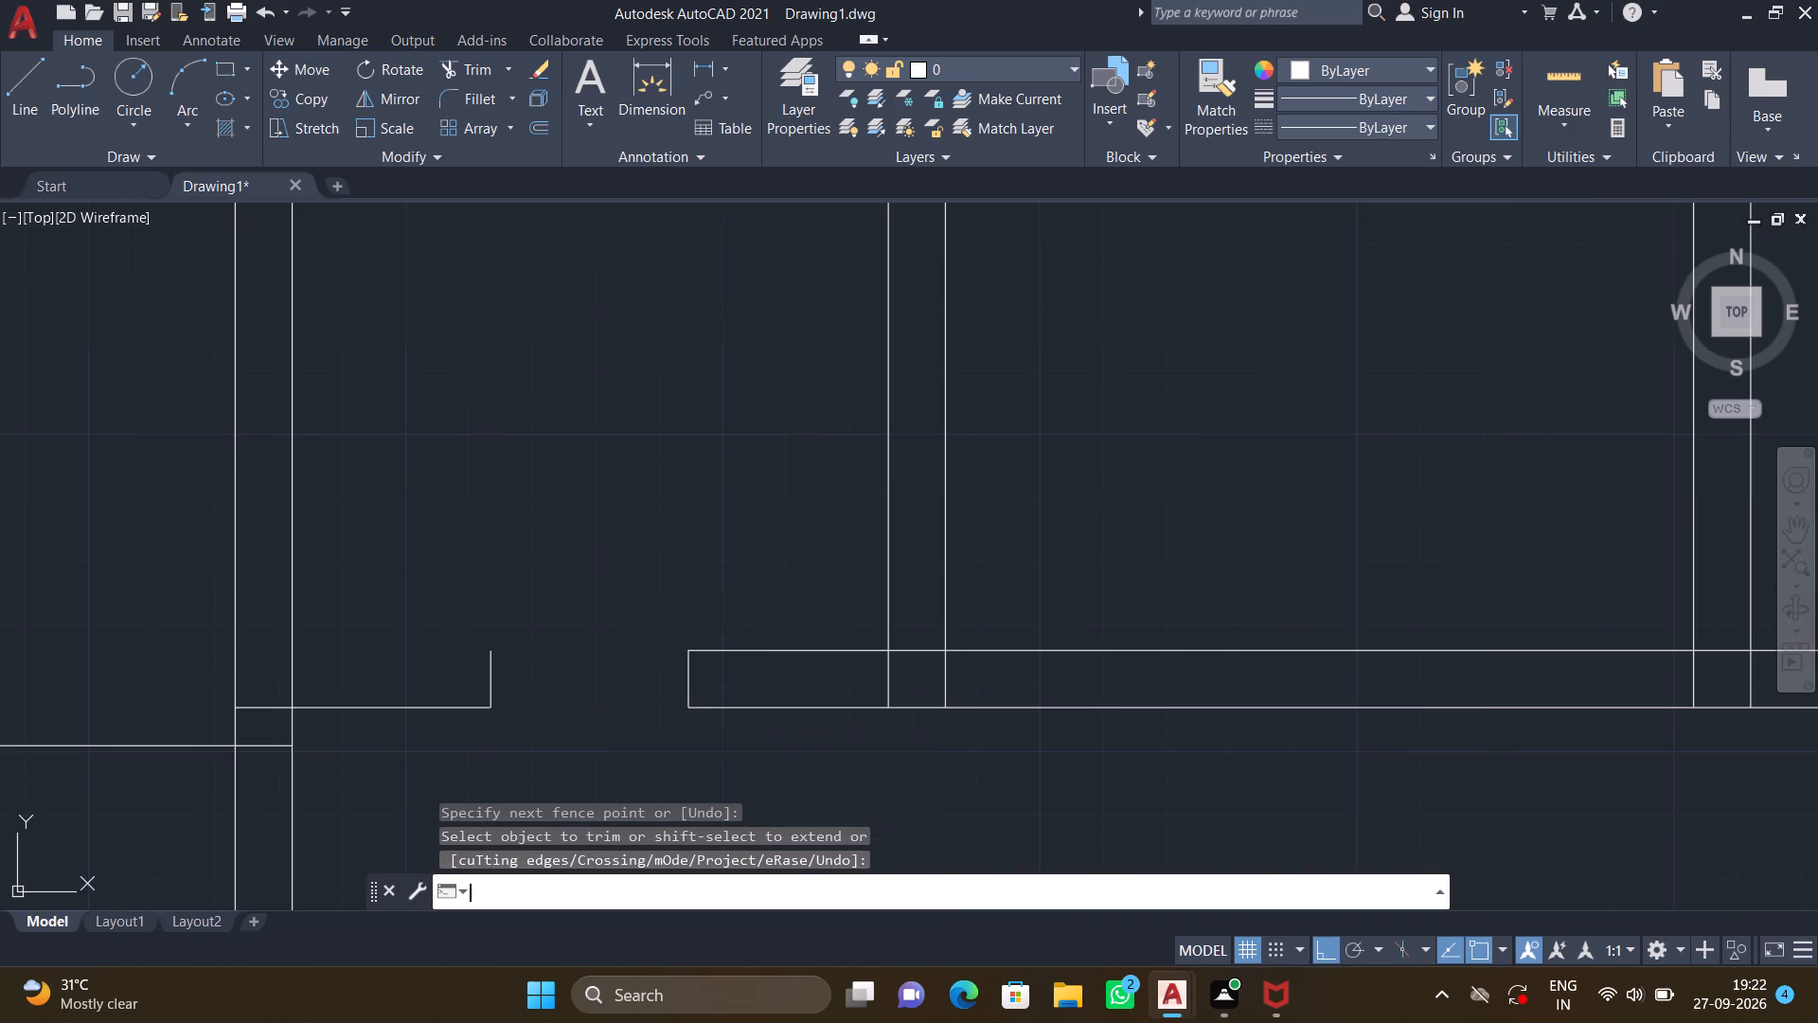
# Trim both wall lines between the two cross lines to open a doorway in the wall.
pyautogui.scroll(-3, 579, 686)
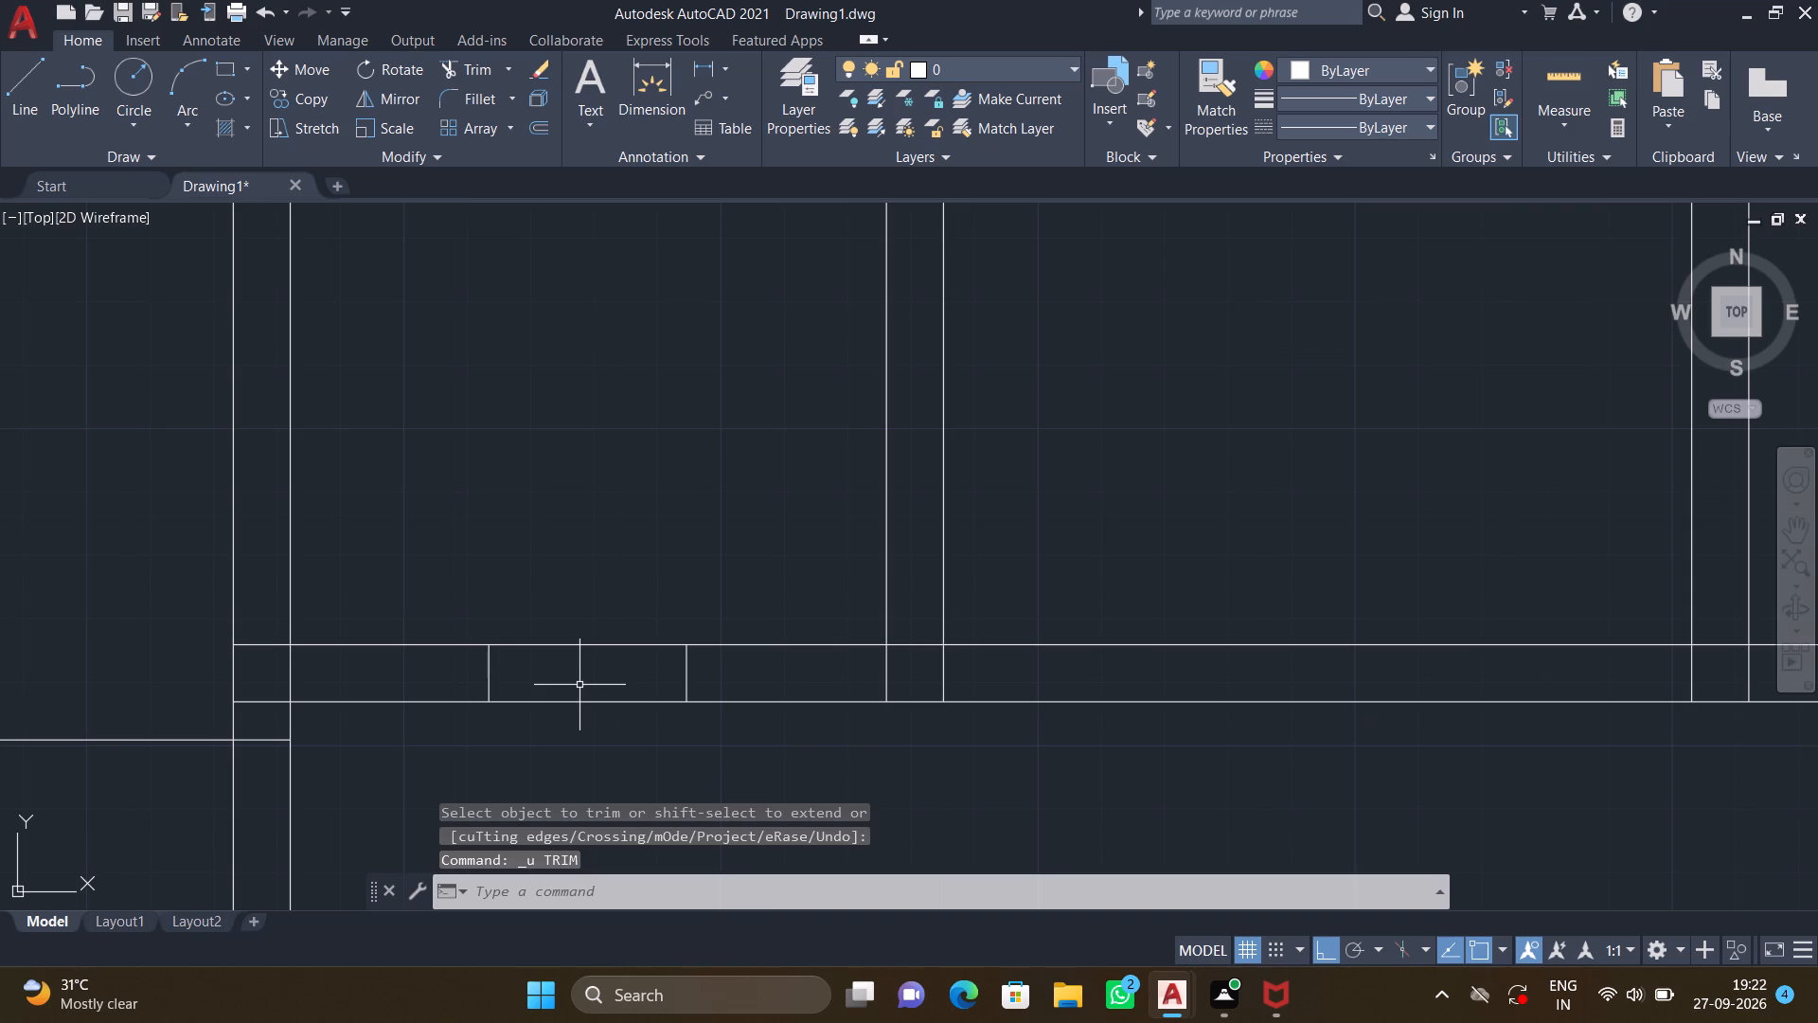
pyautogui.press('t')
pyautogui.press('r')
pyautogui.press('Return')
pyautogui.click(571, 625)
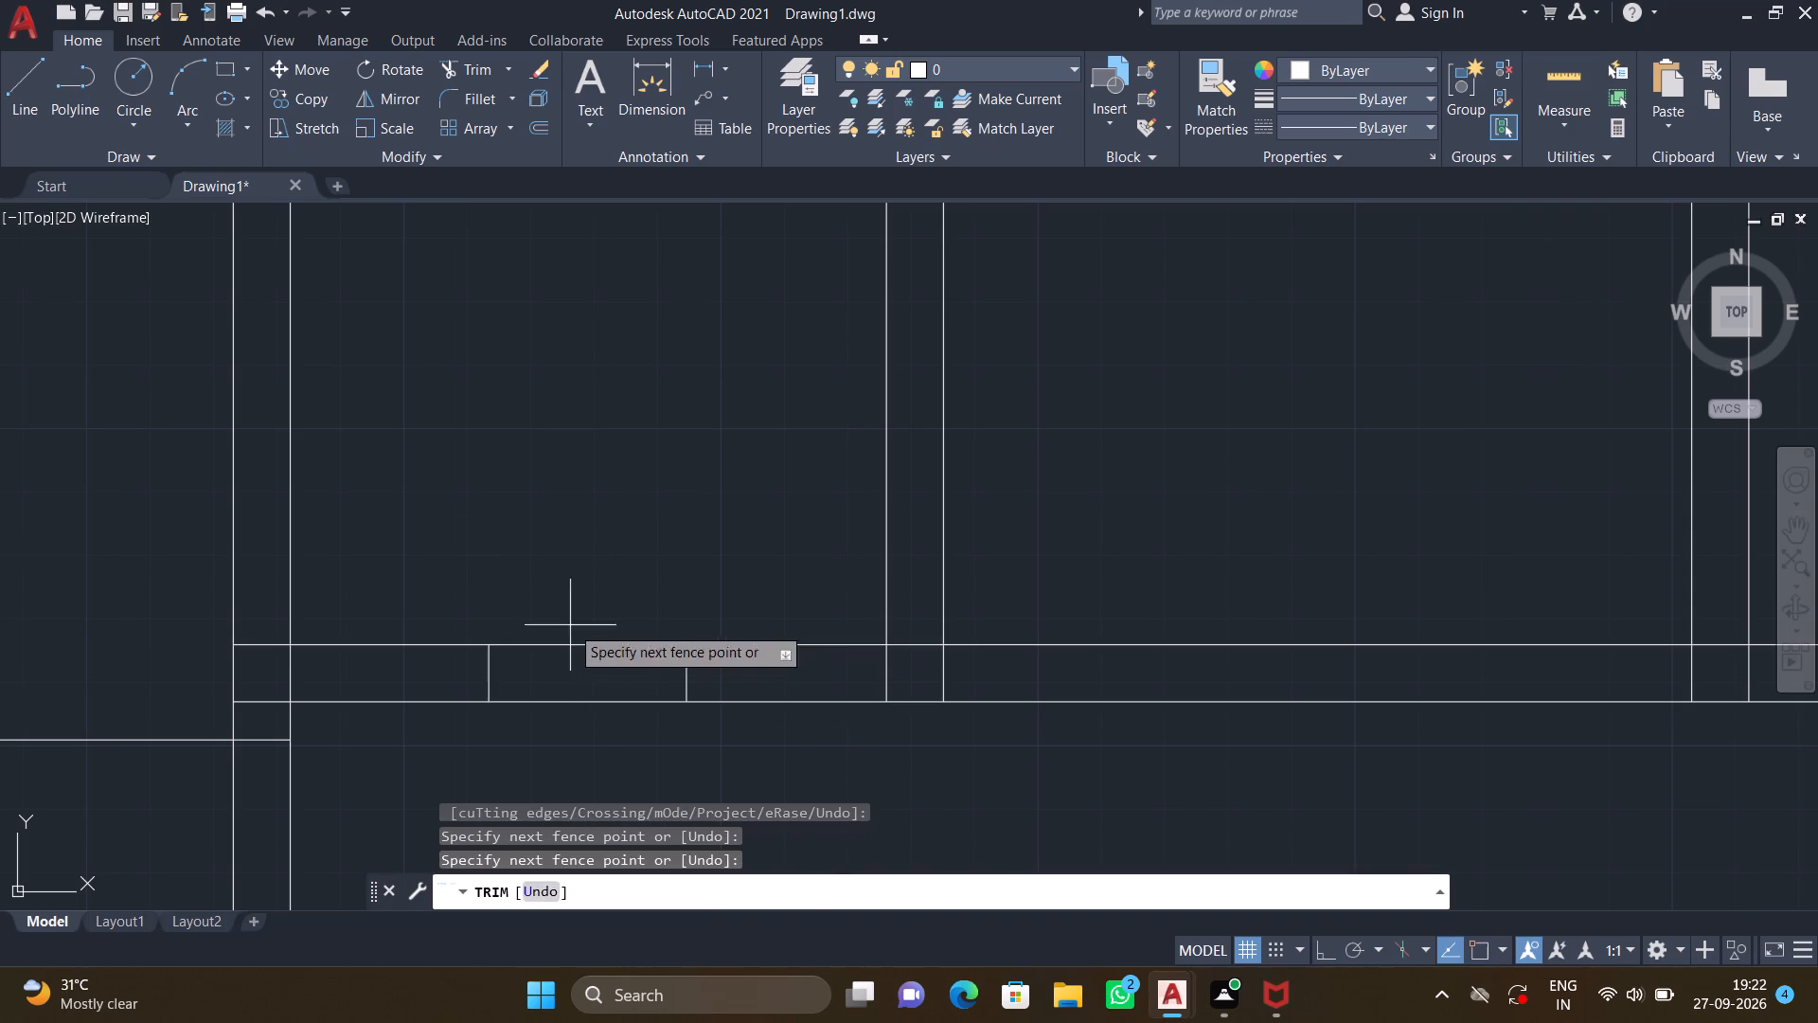
pyautogui.click(570, 719)
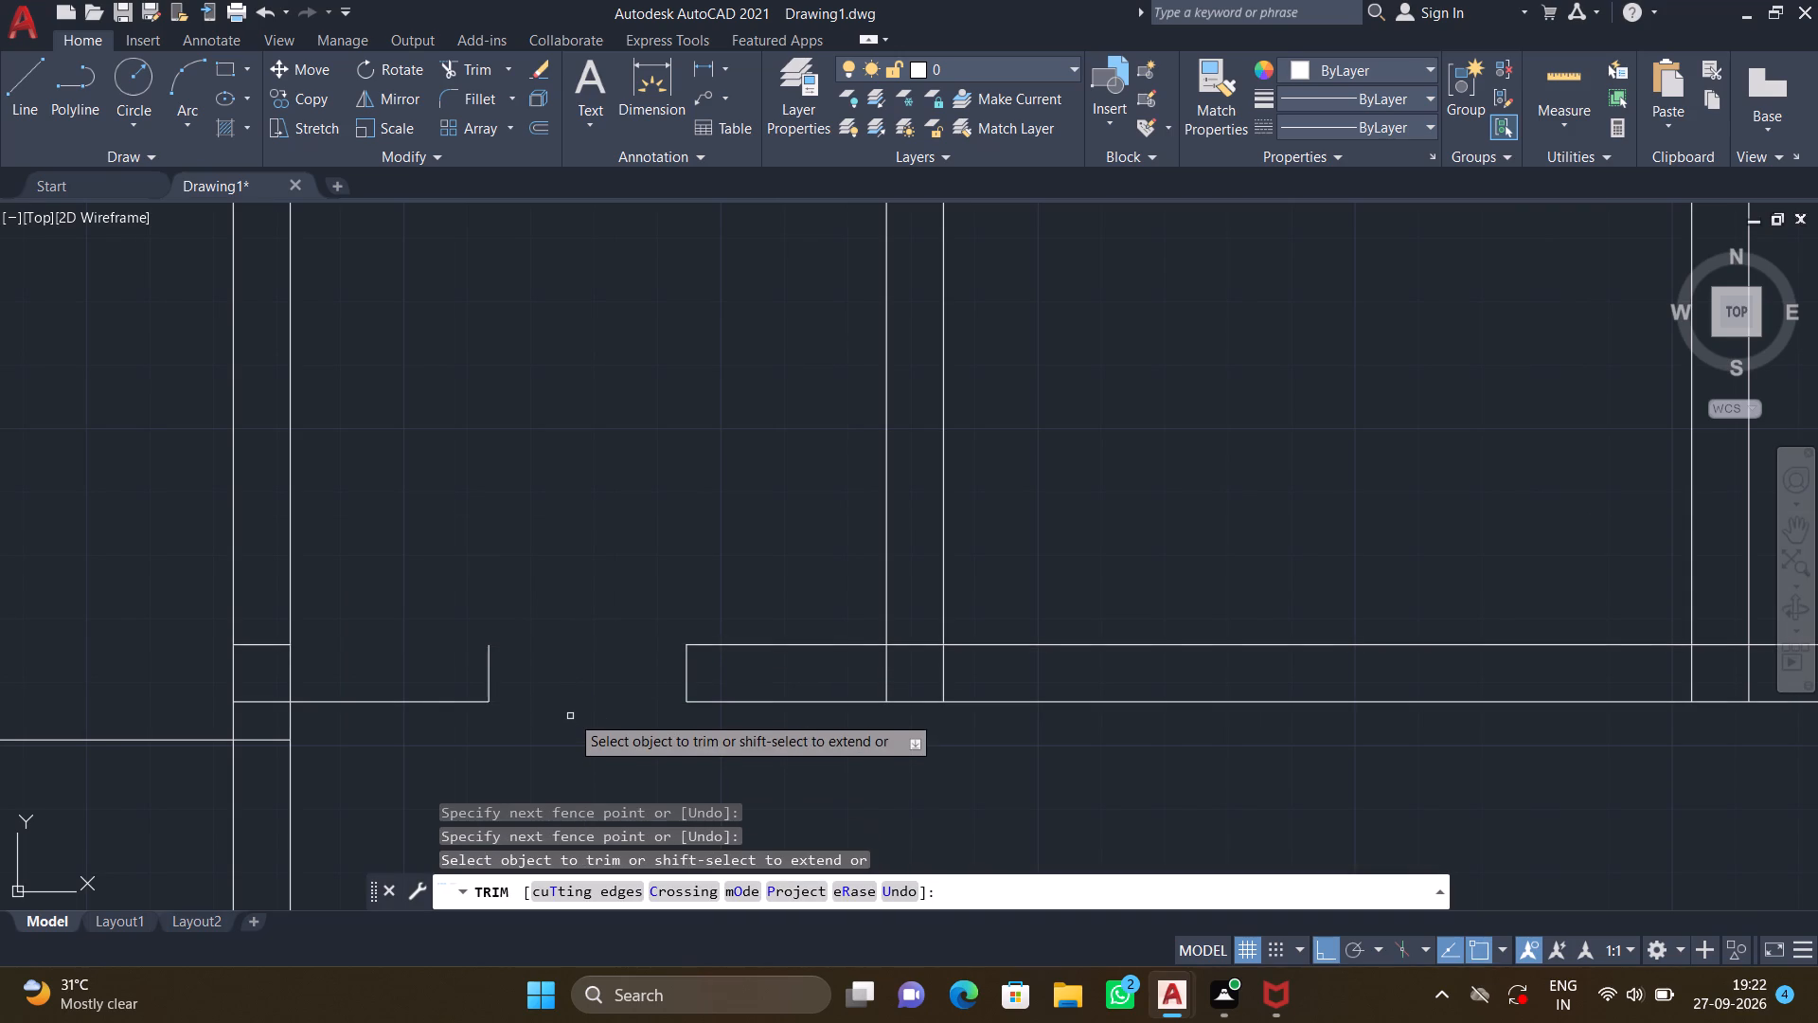
# Draw the missing north wall line from the doorway's west cross line to the inner face of the room's west wall.
pyautogui.press('Return')
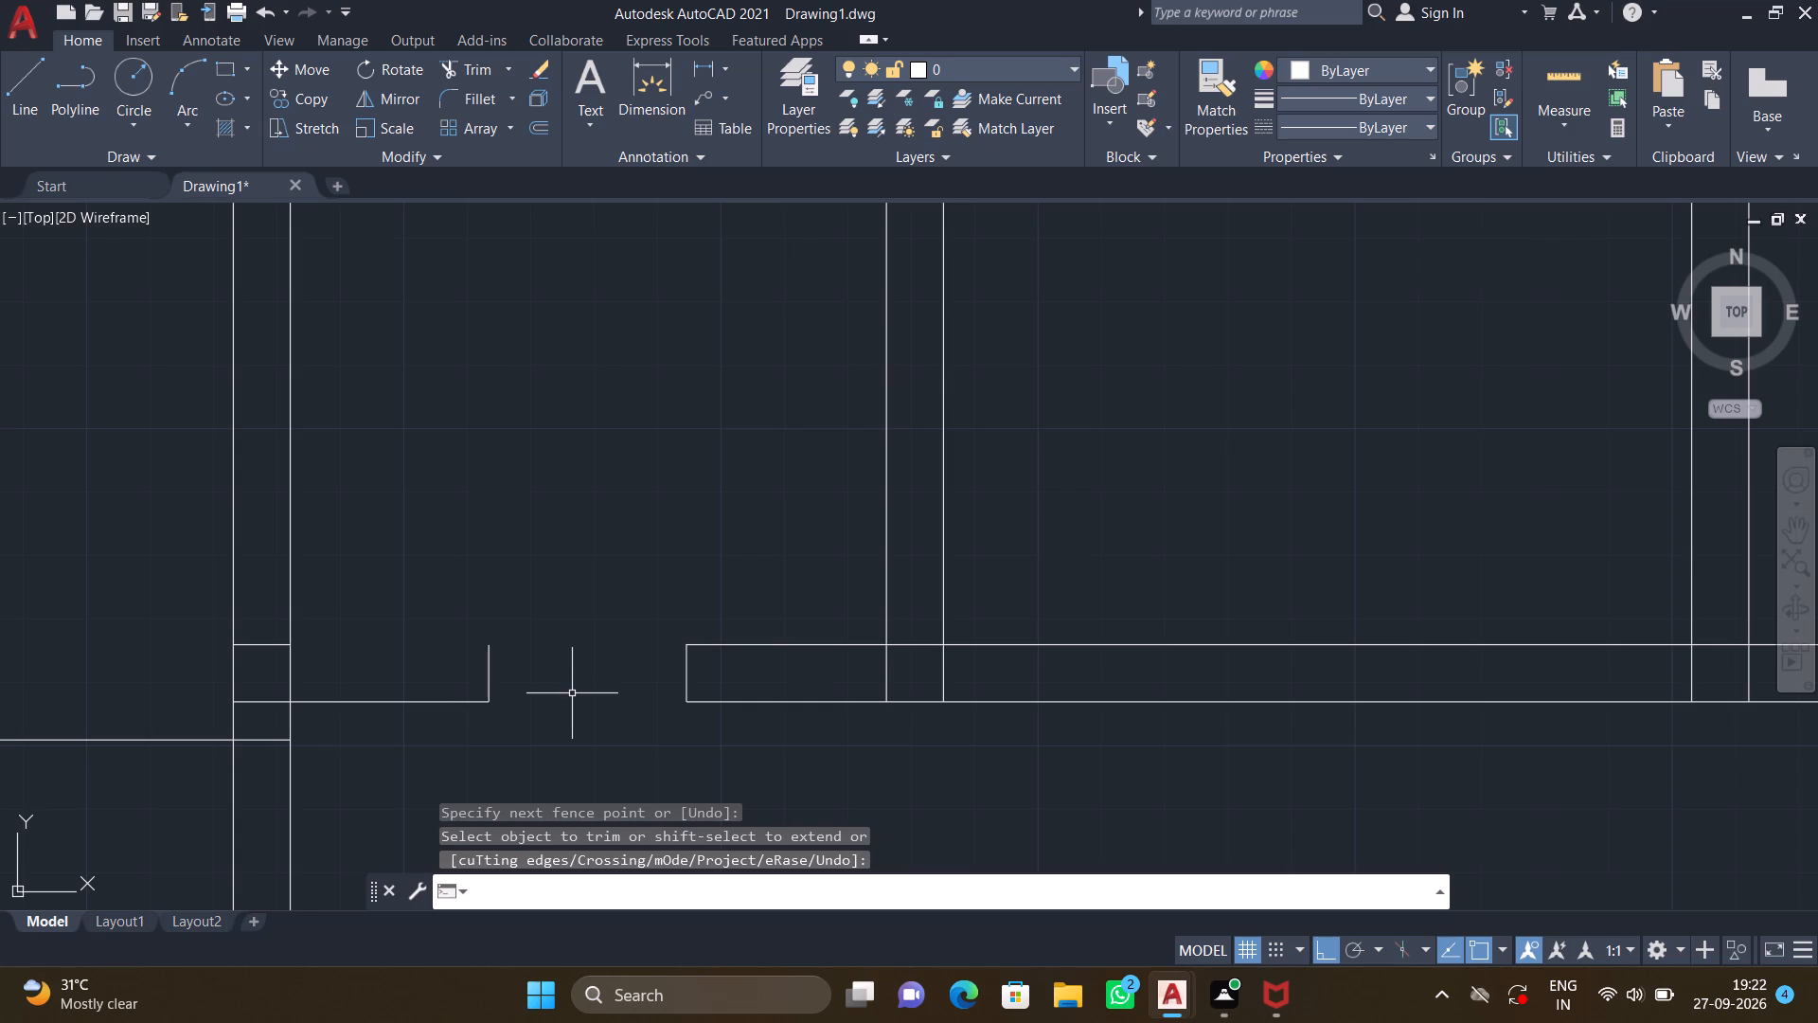
pyautogui.press('l')
pyautogui.press('Return')
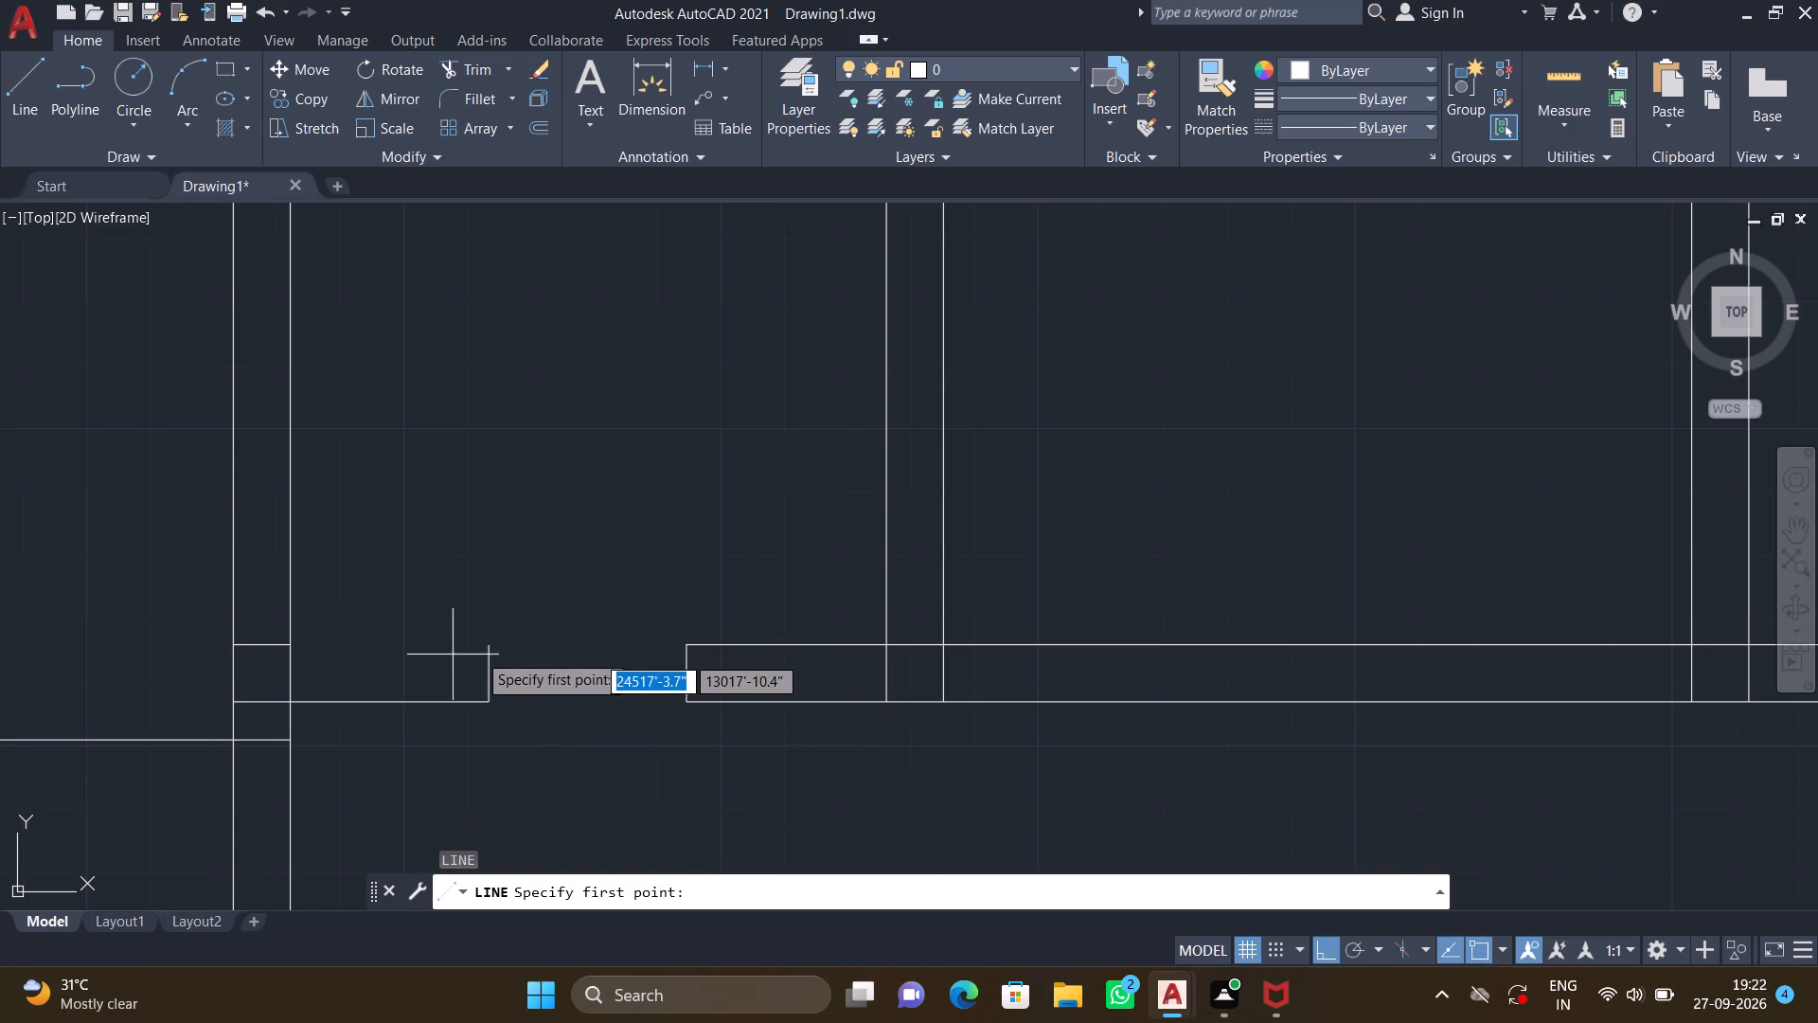
pyautogui.click(486, 645)
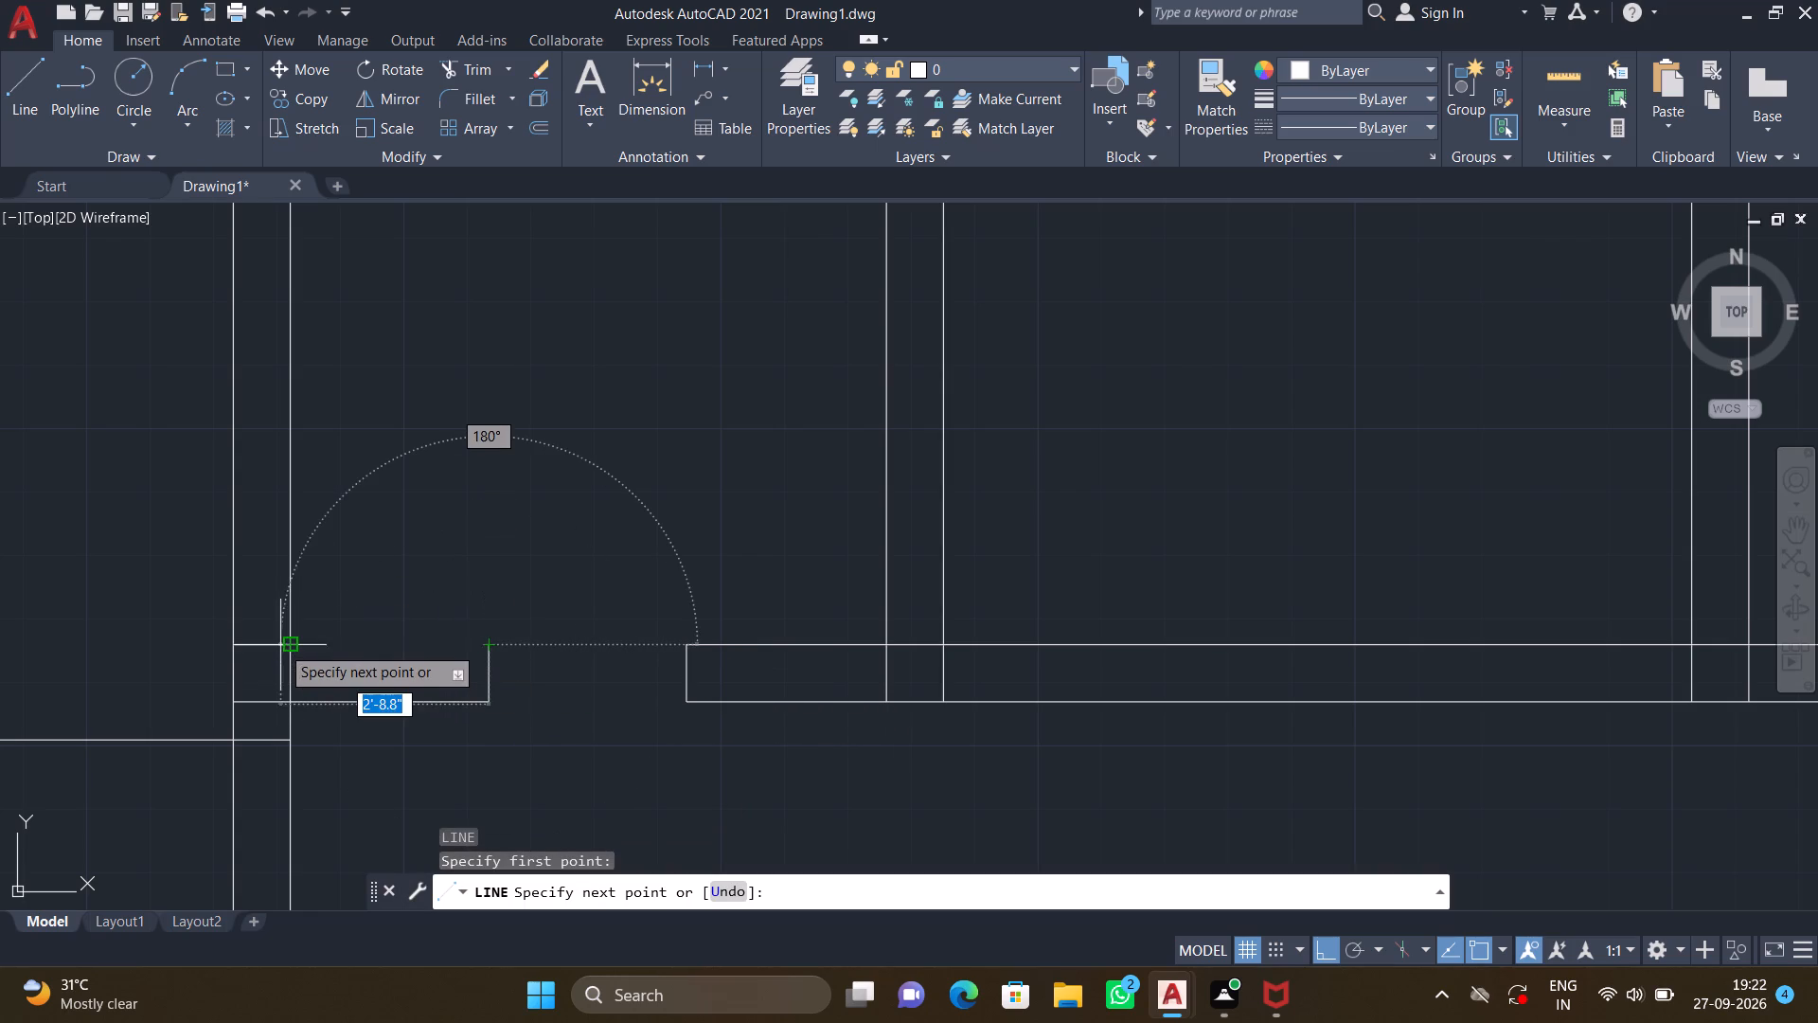
pyautogui.click(290, 643)
pyautogui.press('Return')
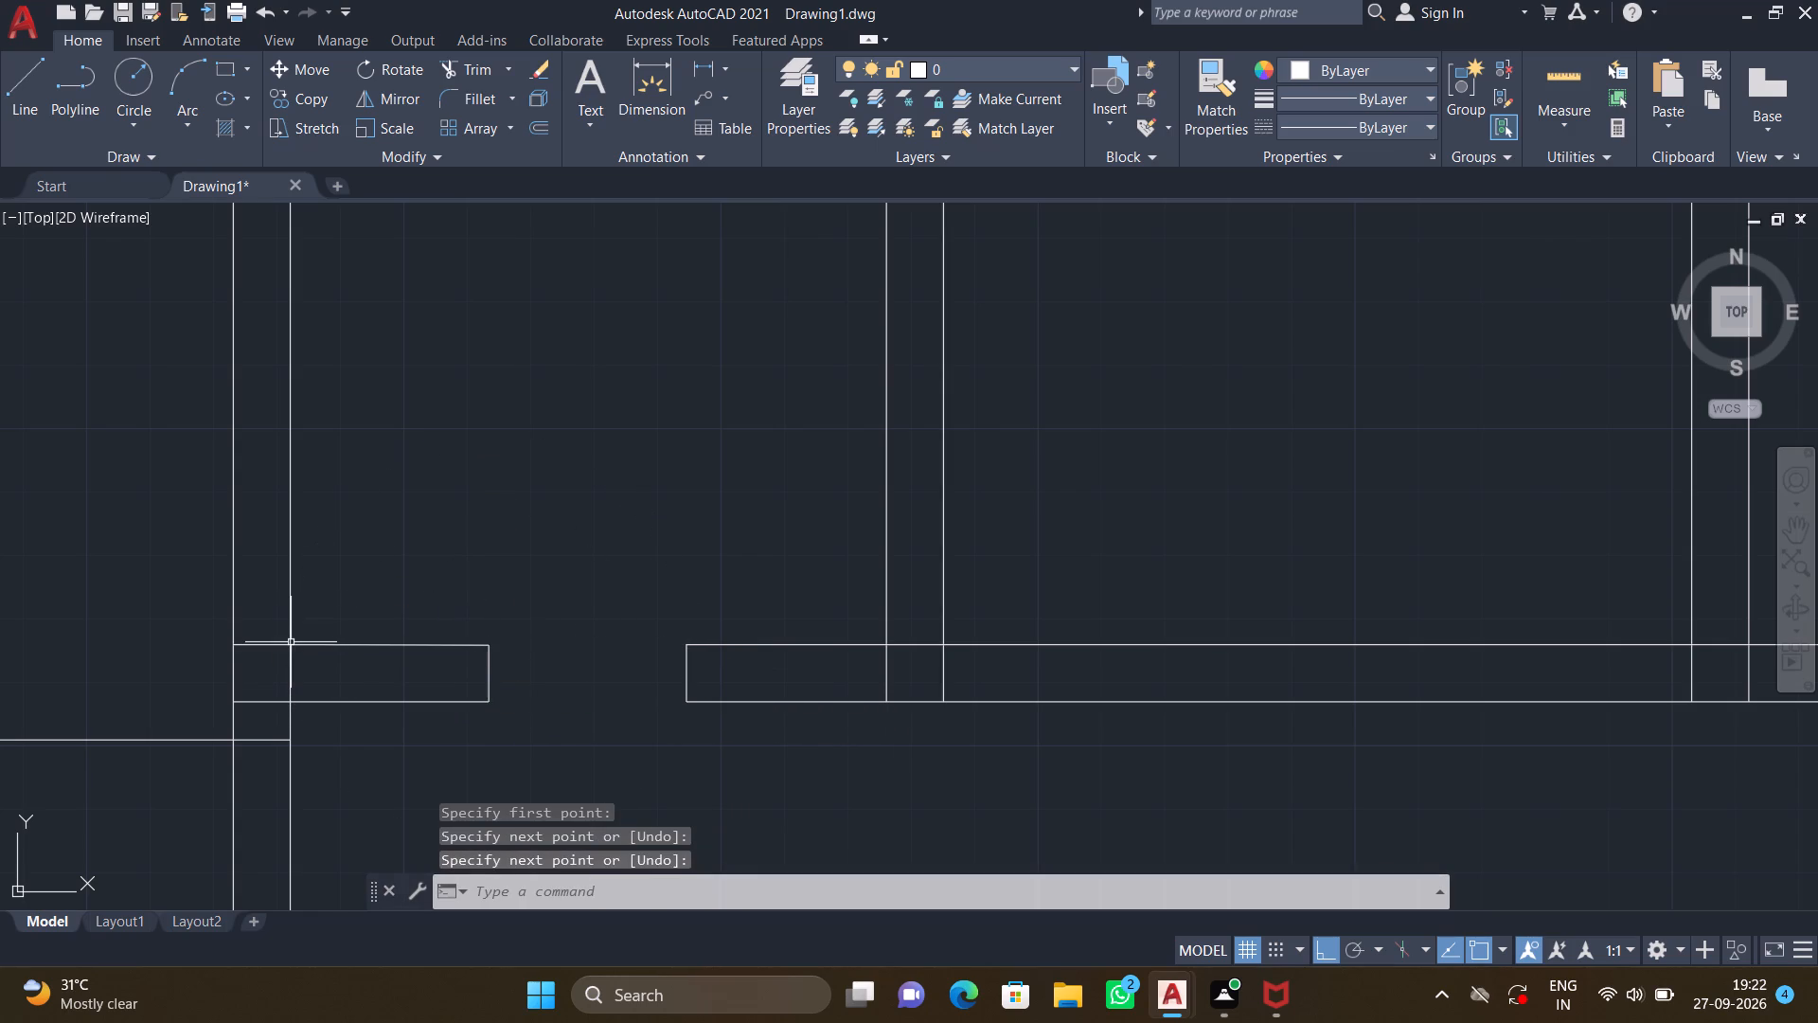
# Draw an L-shaped line from the middle west room's west wall, about 2'-4" east and about 6'-10" south to its south wall.
pyautogui.scroll(-2, 358, 651)
pyautogui.scroll(-1, 438, 675)
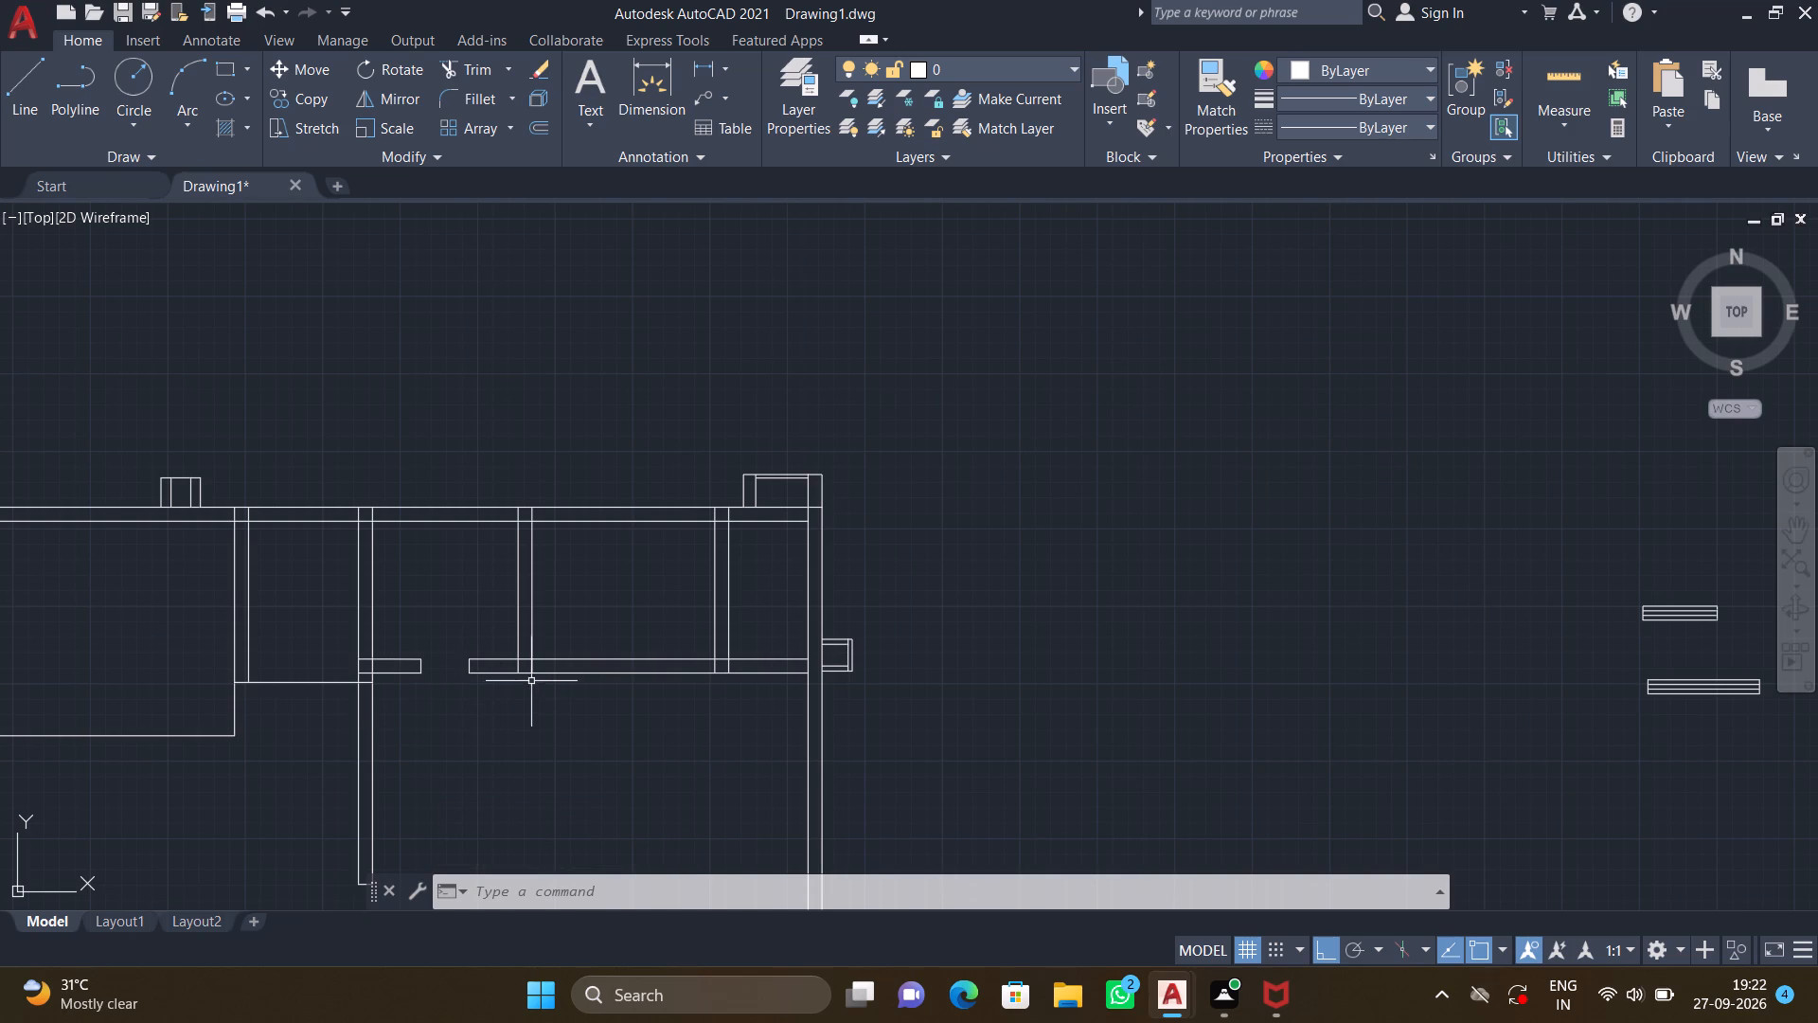
pyautogui.moveTo(522, 794); pyautogui.dragTo(573, 616, button='middle')
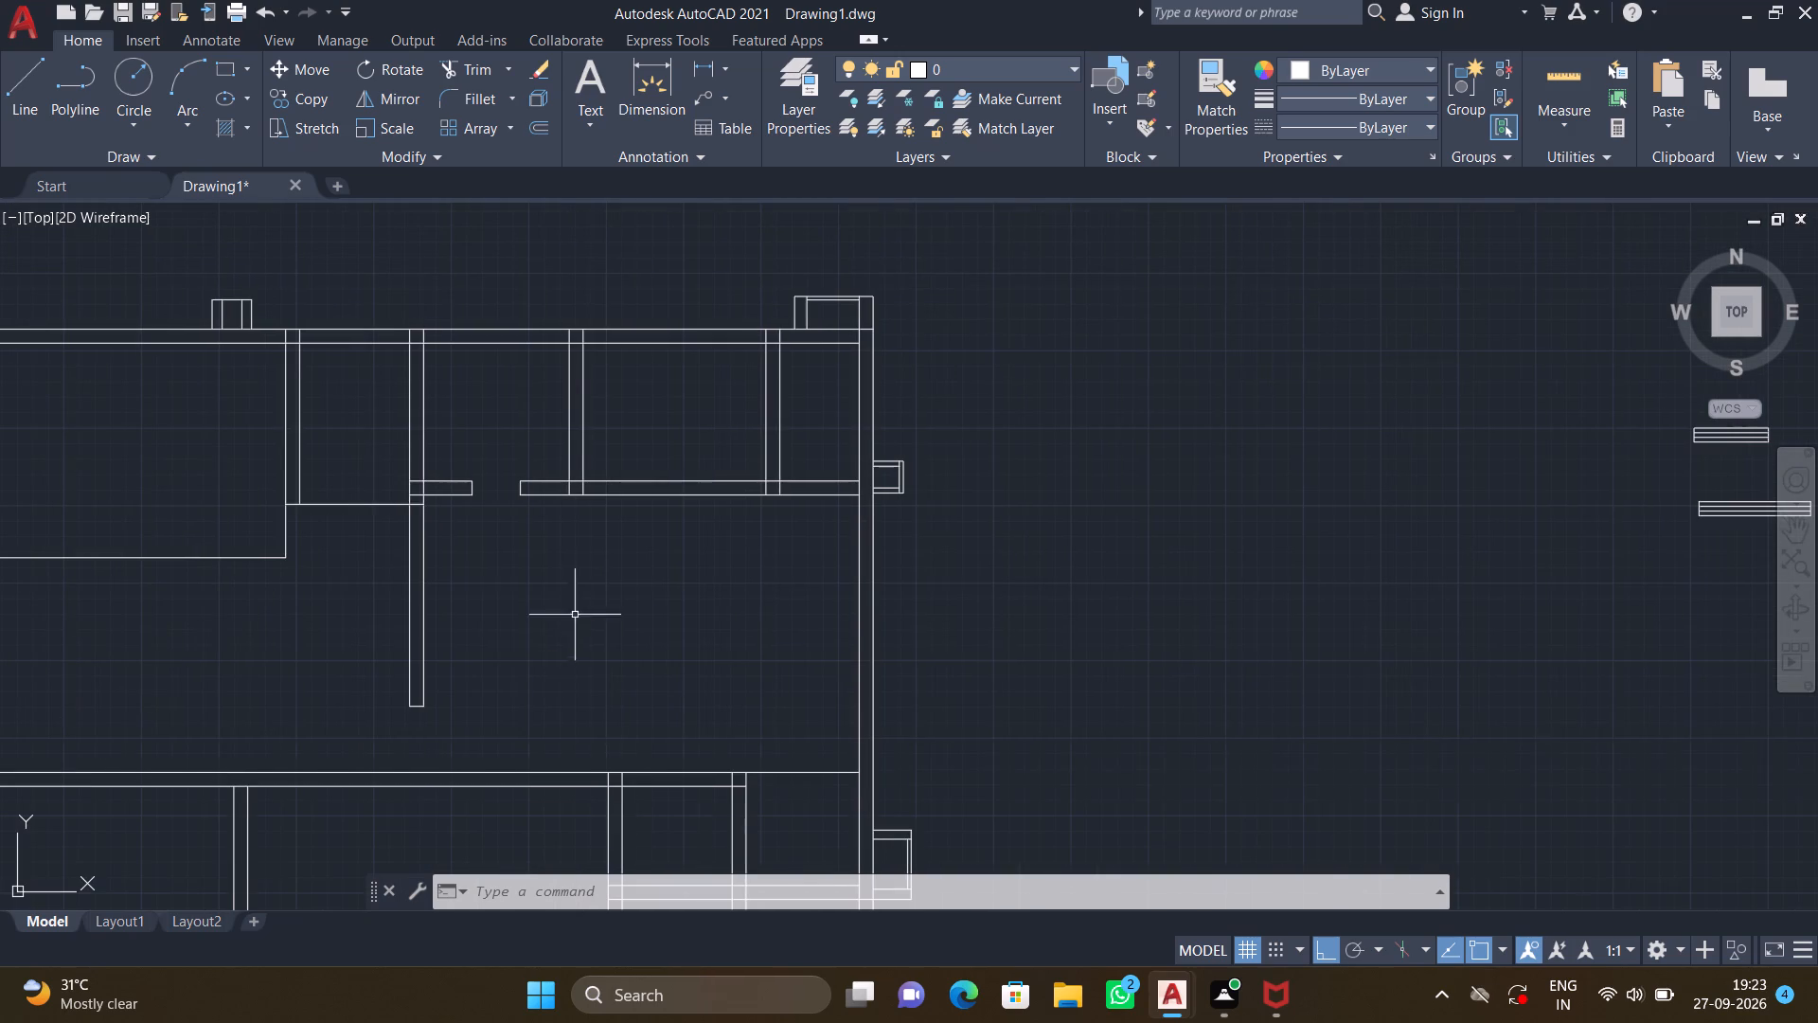
pyautogui.moveTo(524, 642); pyautogui.dragTo(581, 417, button='middle')
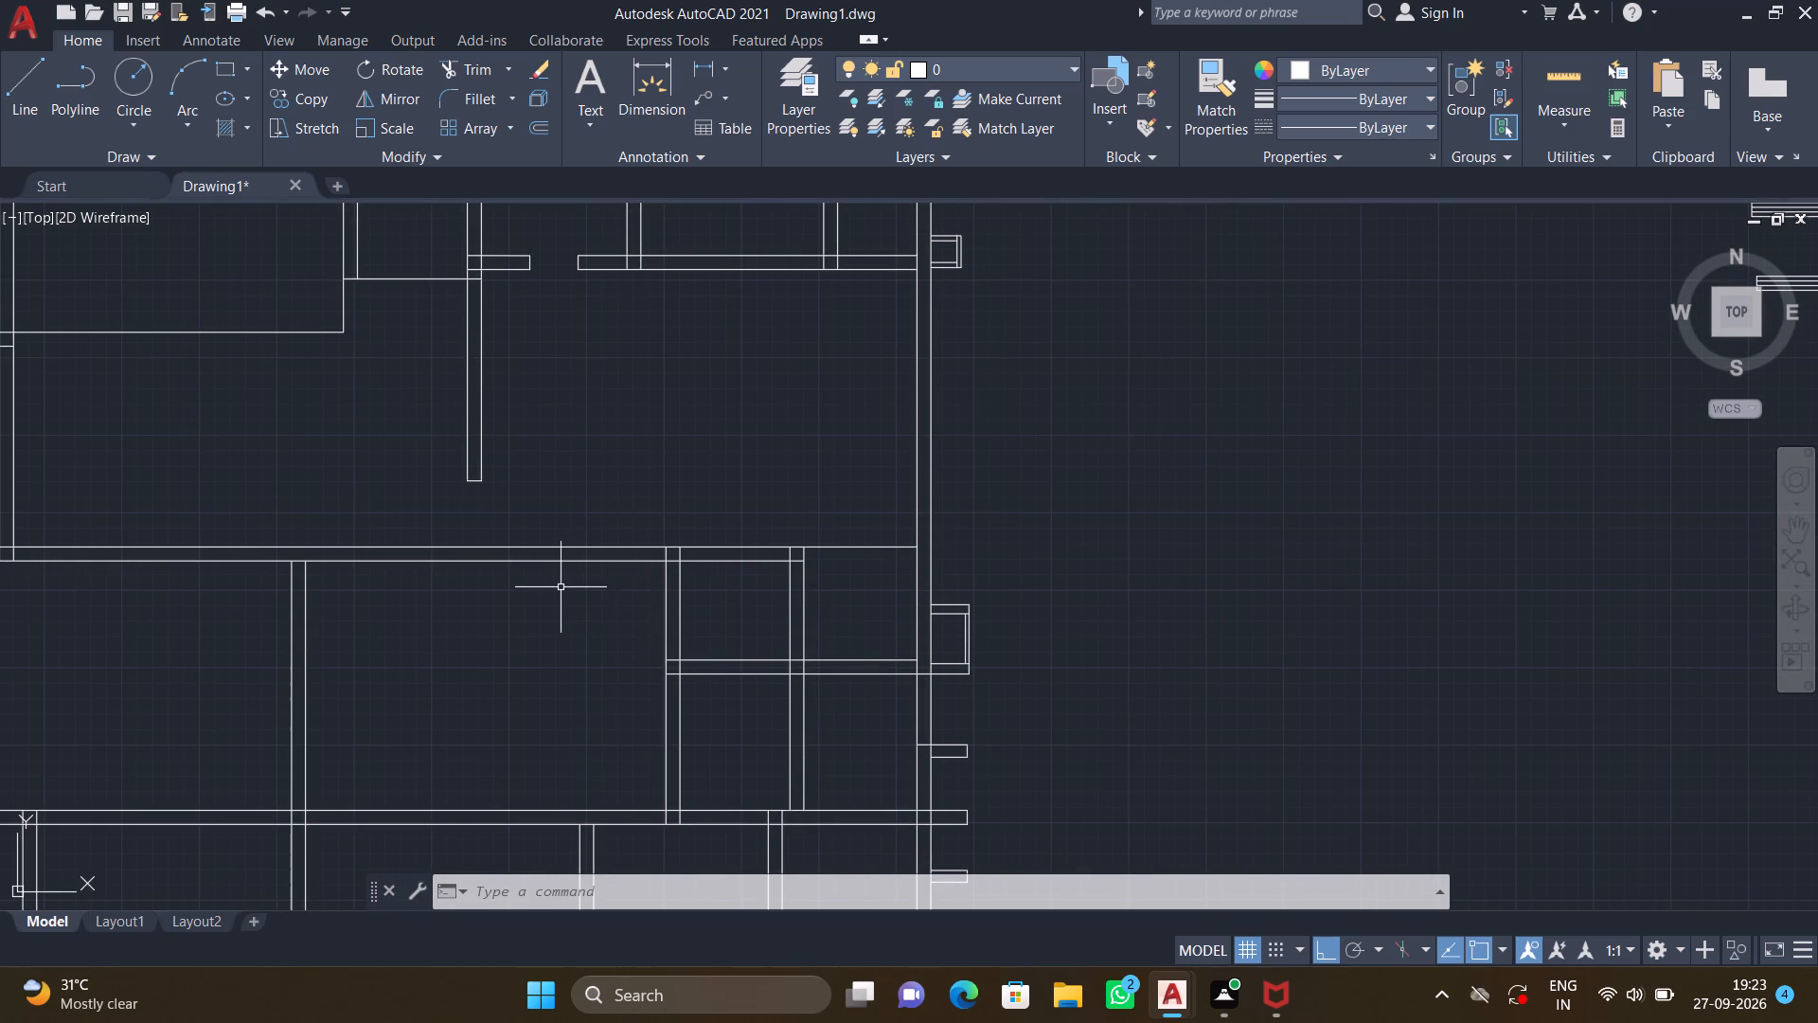
pyautogui.scroll(-2, 479, 619)
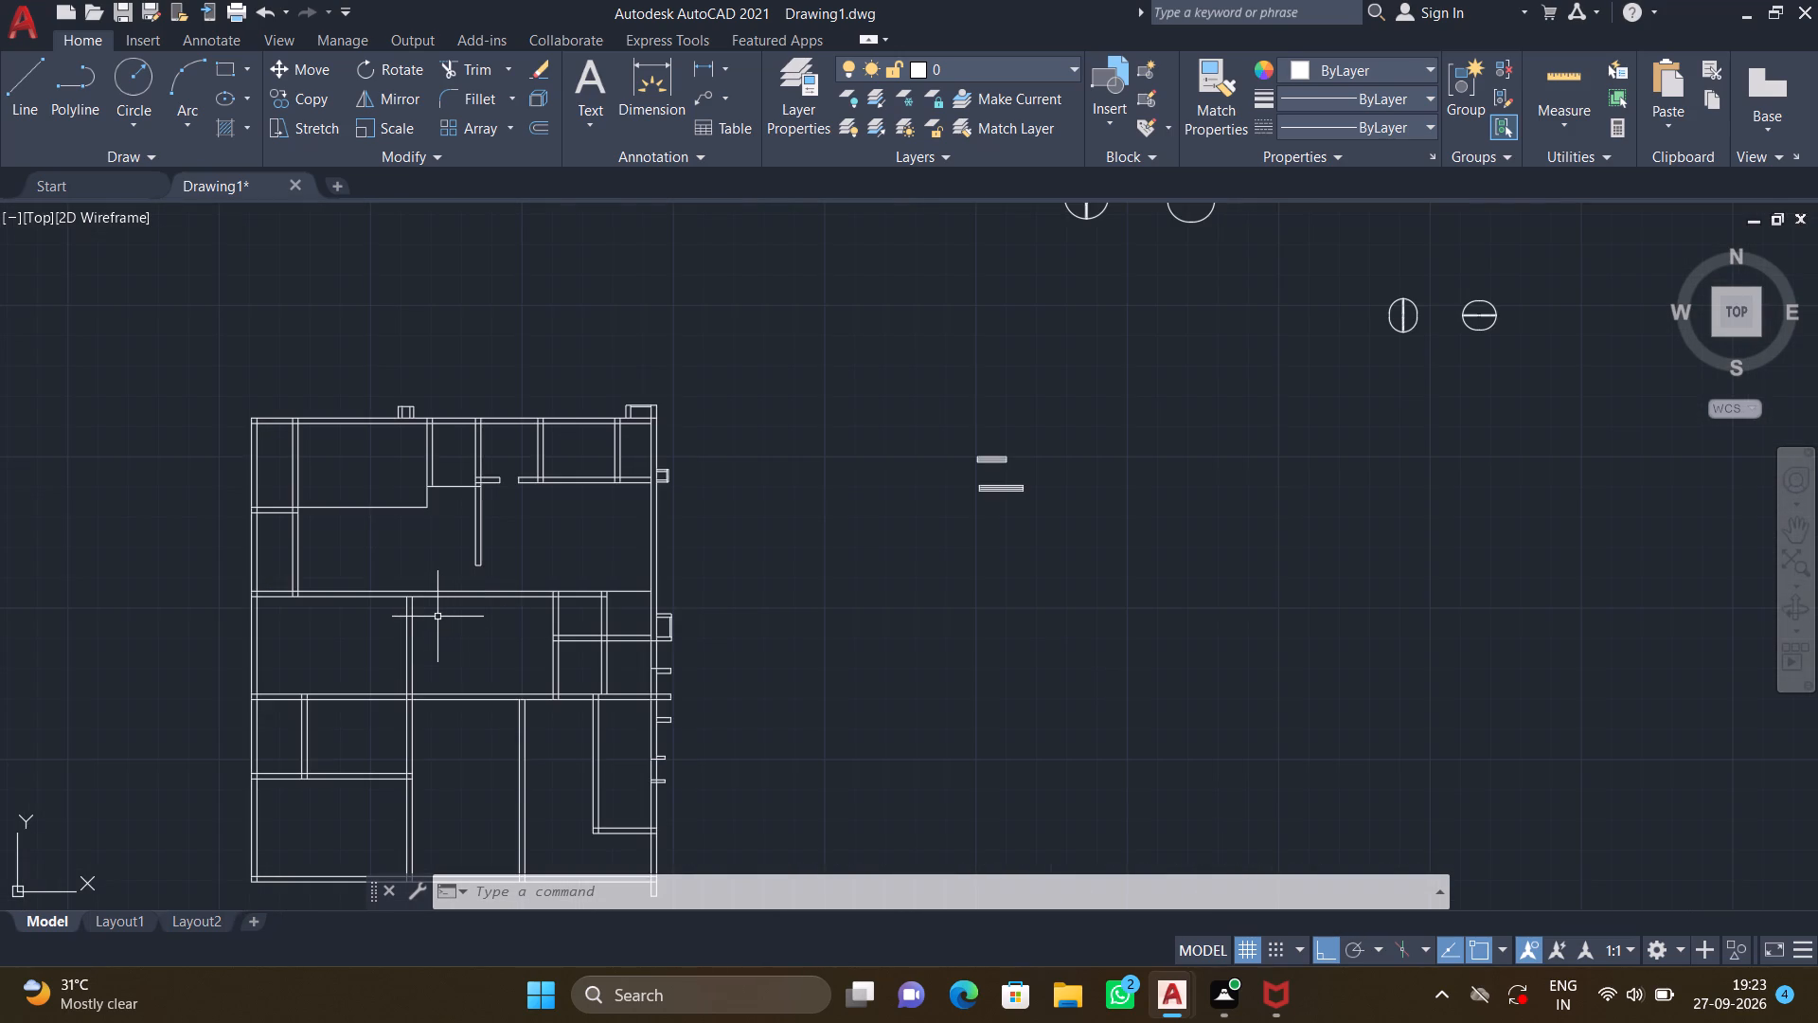
pyautogui.moveTo(317, 674); pyautogui.dragTo(523, 595, button='middle')
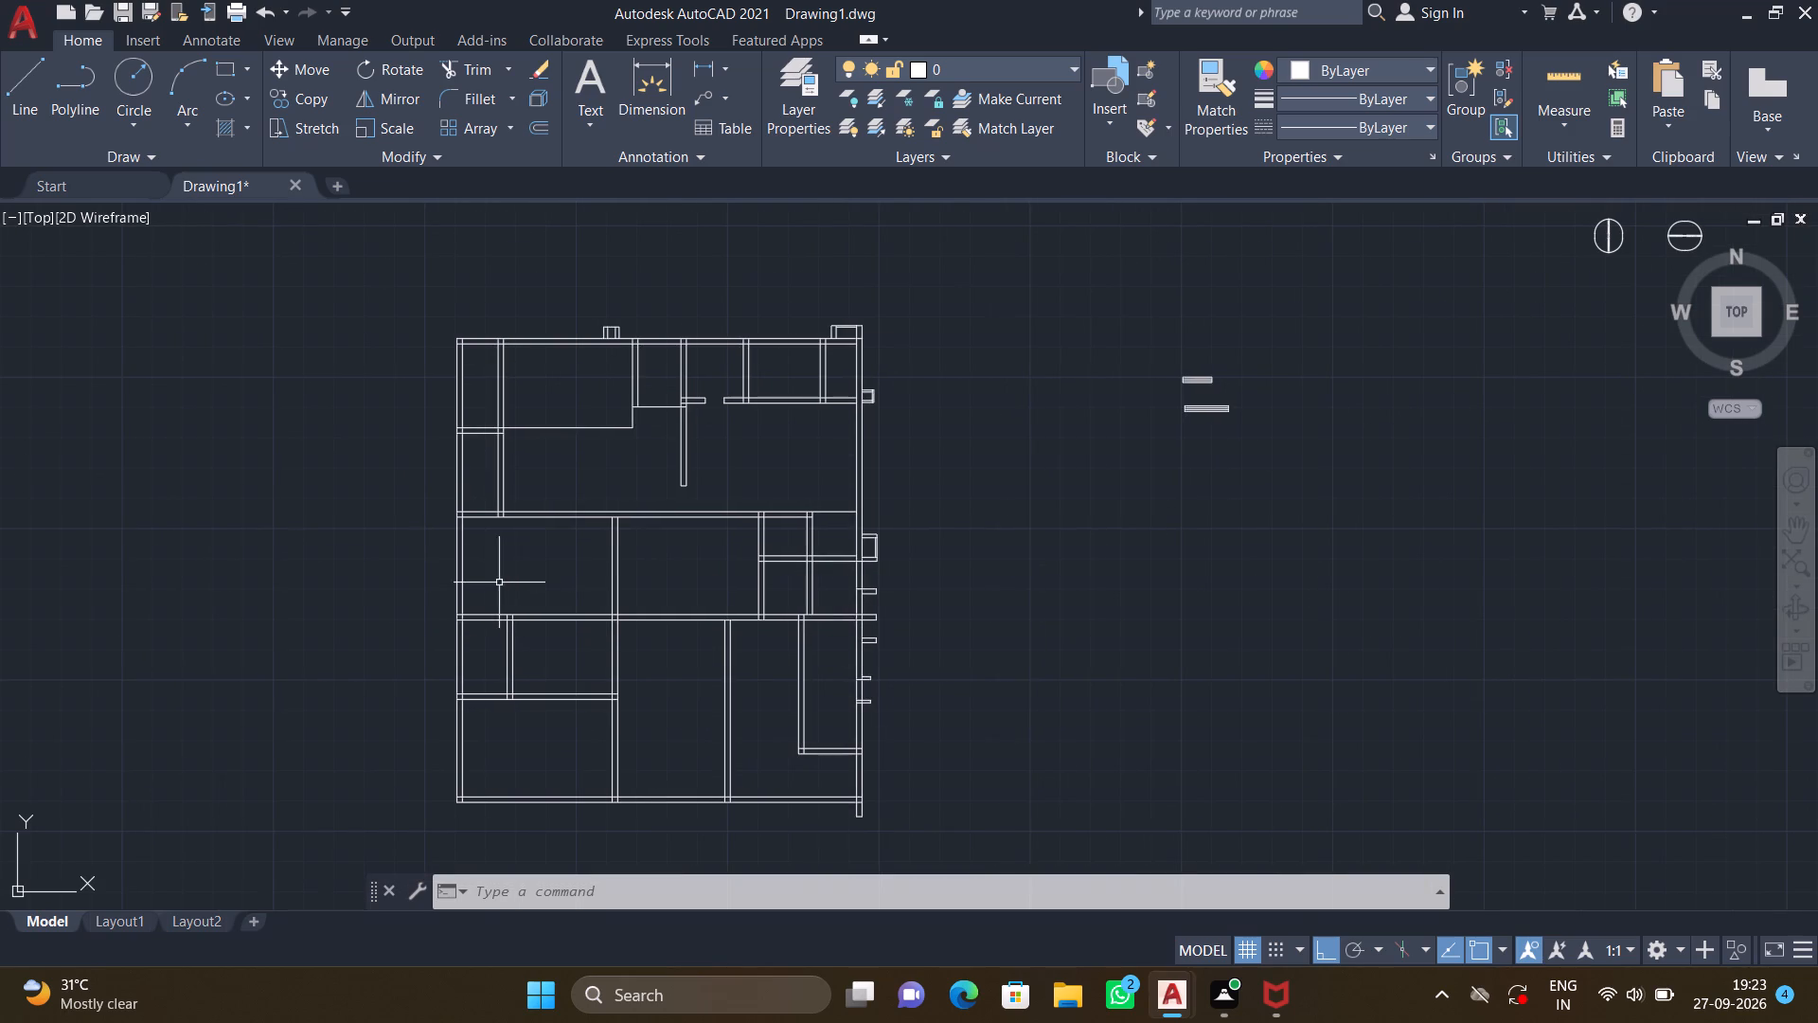
pyautogui.scroll(-1, 424, 530)
pyautogui.scroll(2, 413, 533)
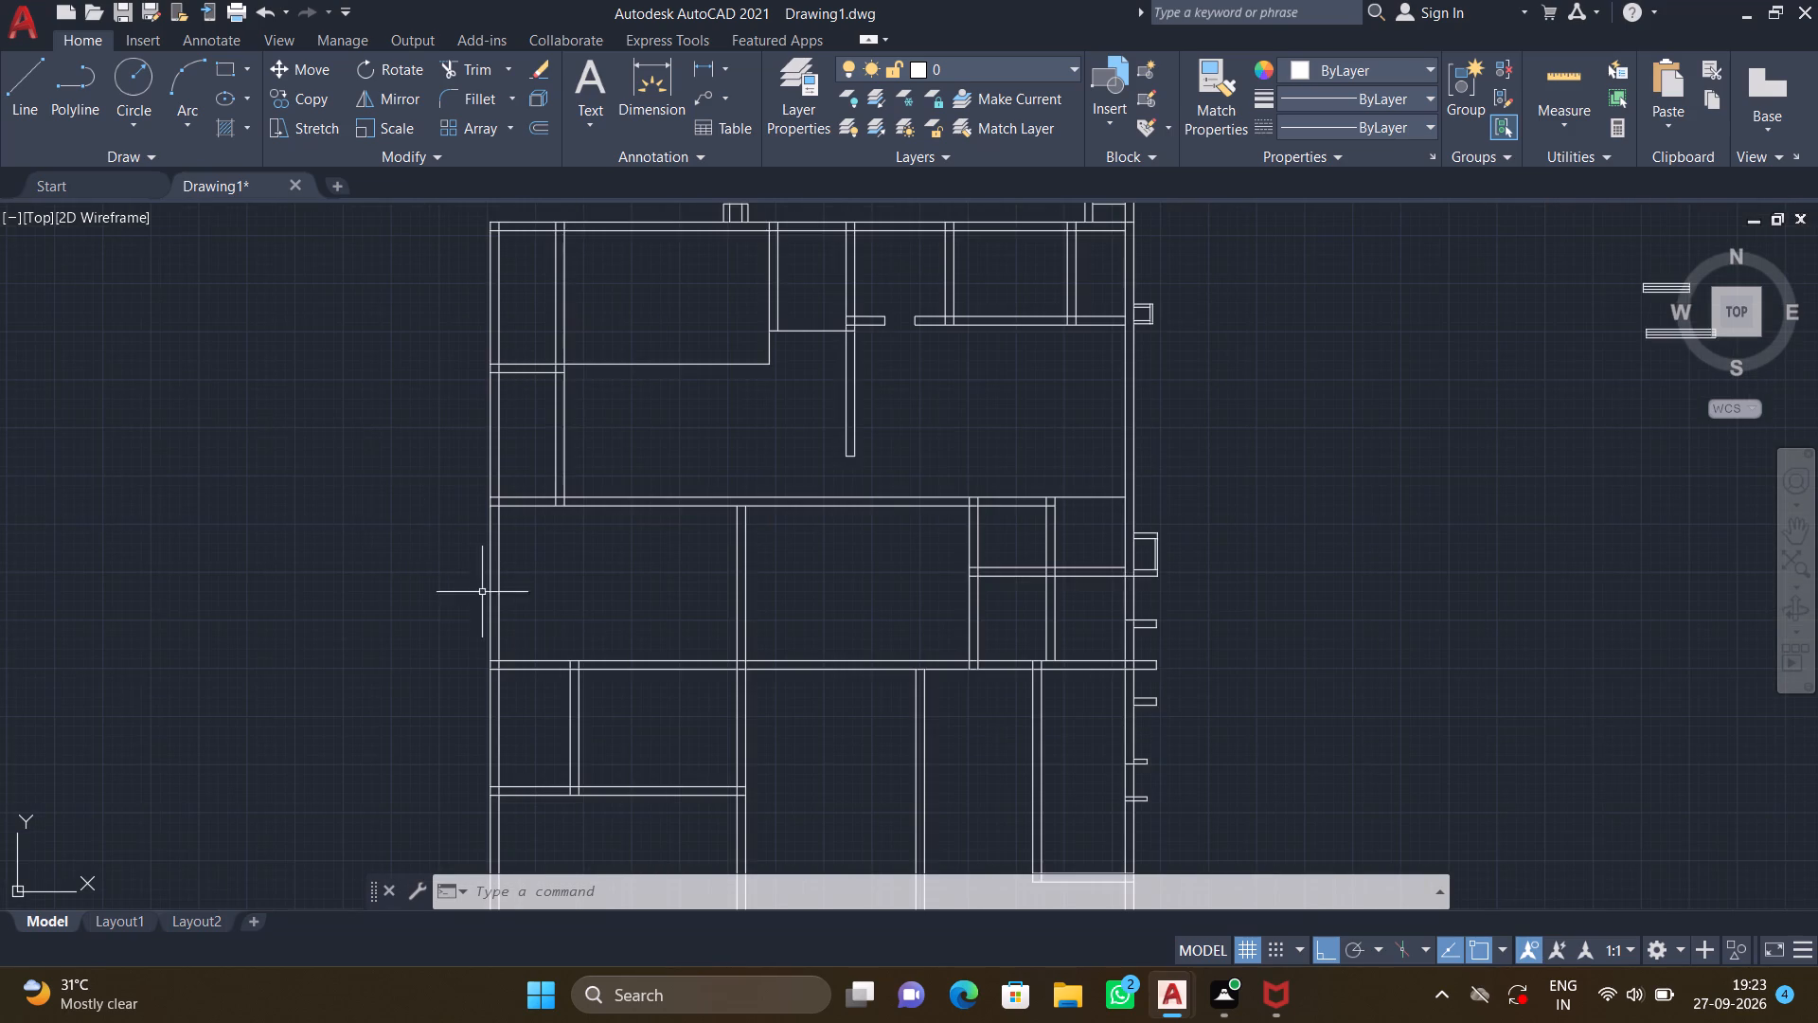
pyautogui.moveTo(534, 612); pyautogui.dragTo(546, 530, button='middle')
pyautogui.scroll(3, 522, 487)
pyautogui.scroll(-1, 536, 513)
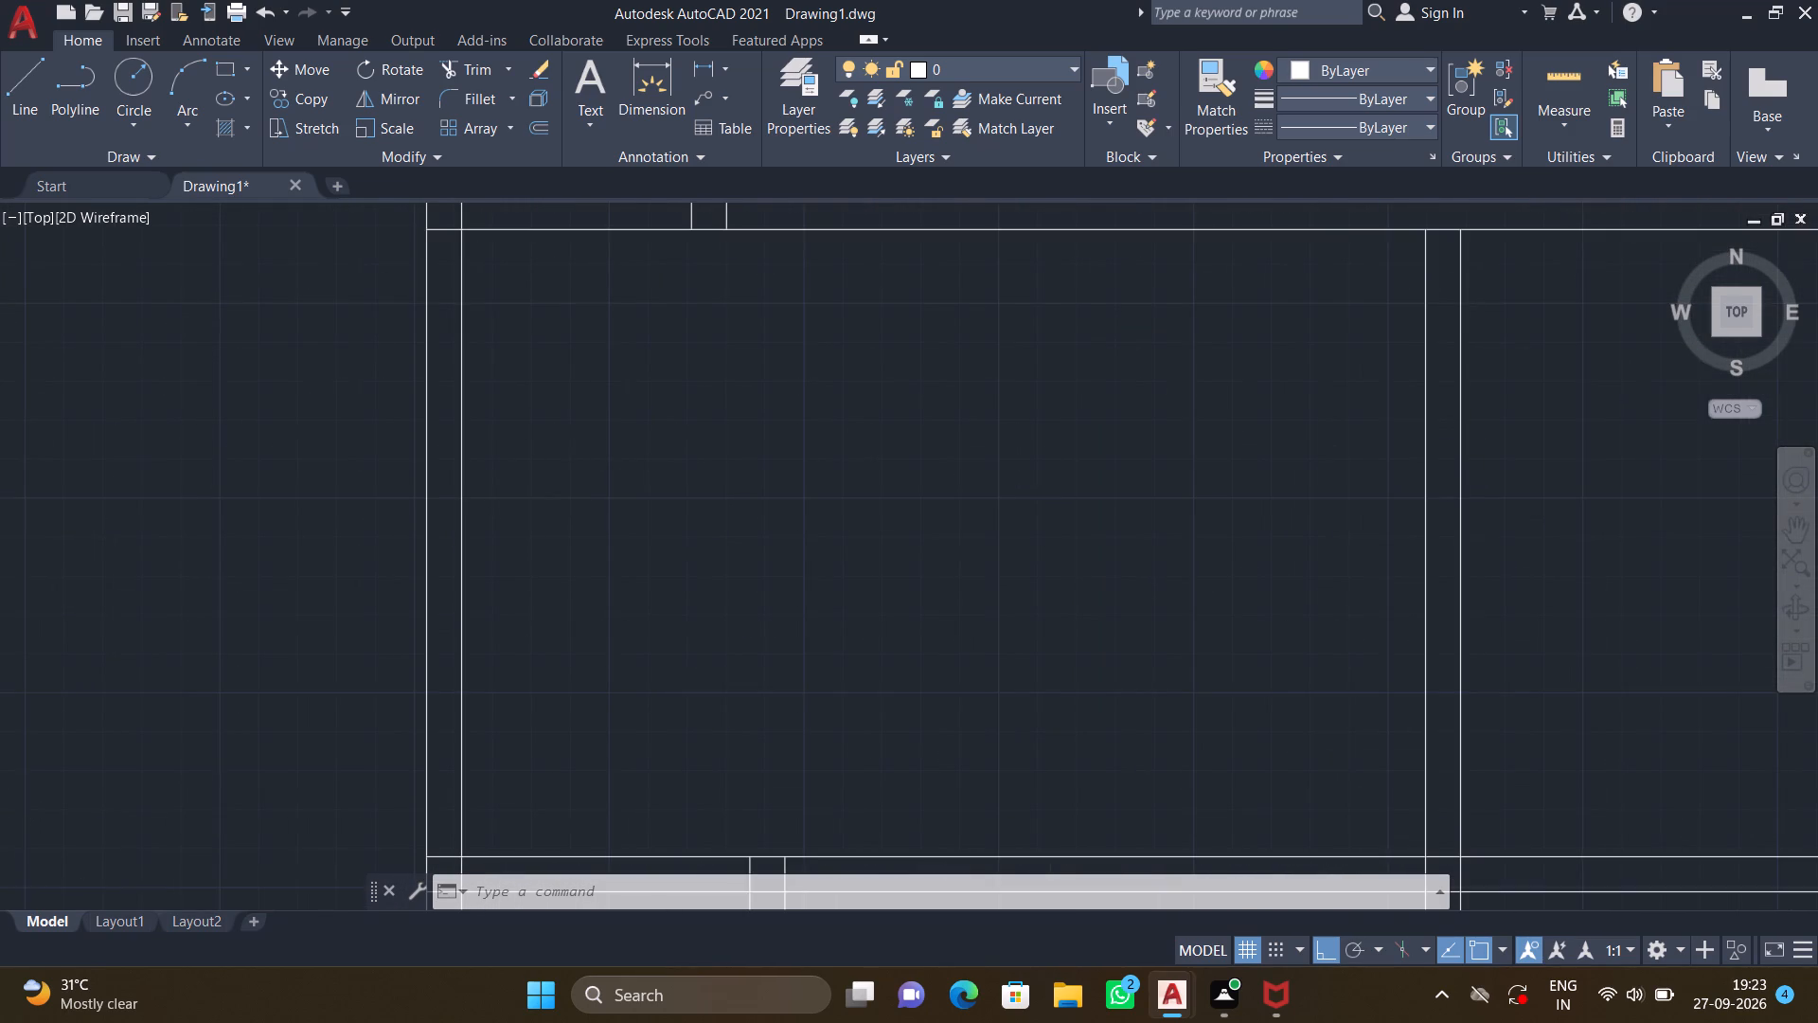
pyautogui.press('l')
pyautogui.press('Return')
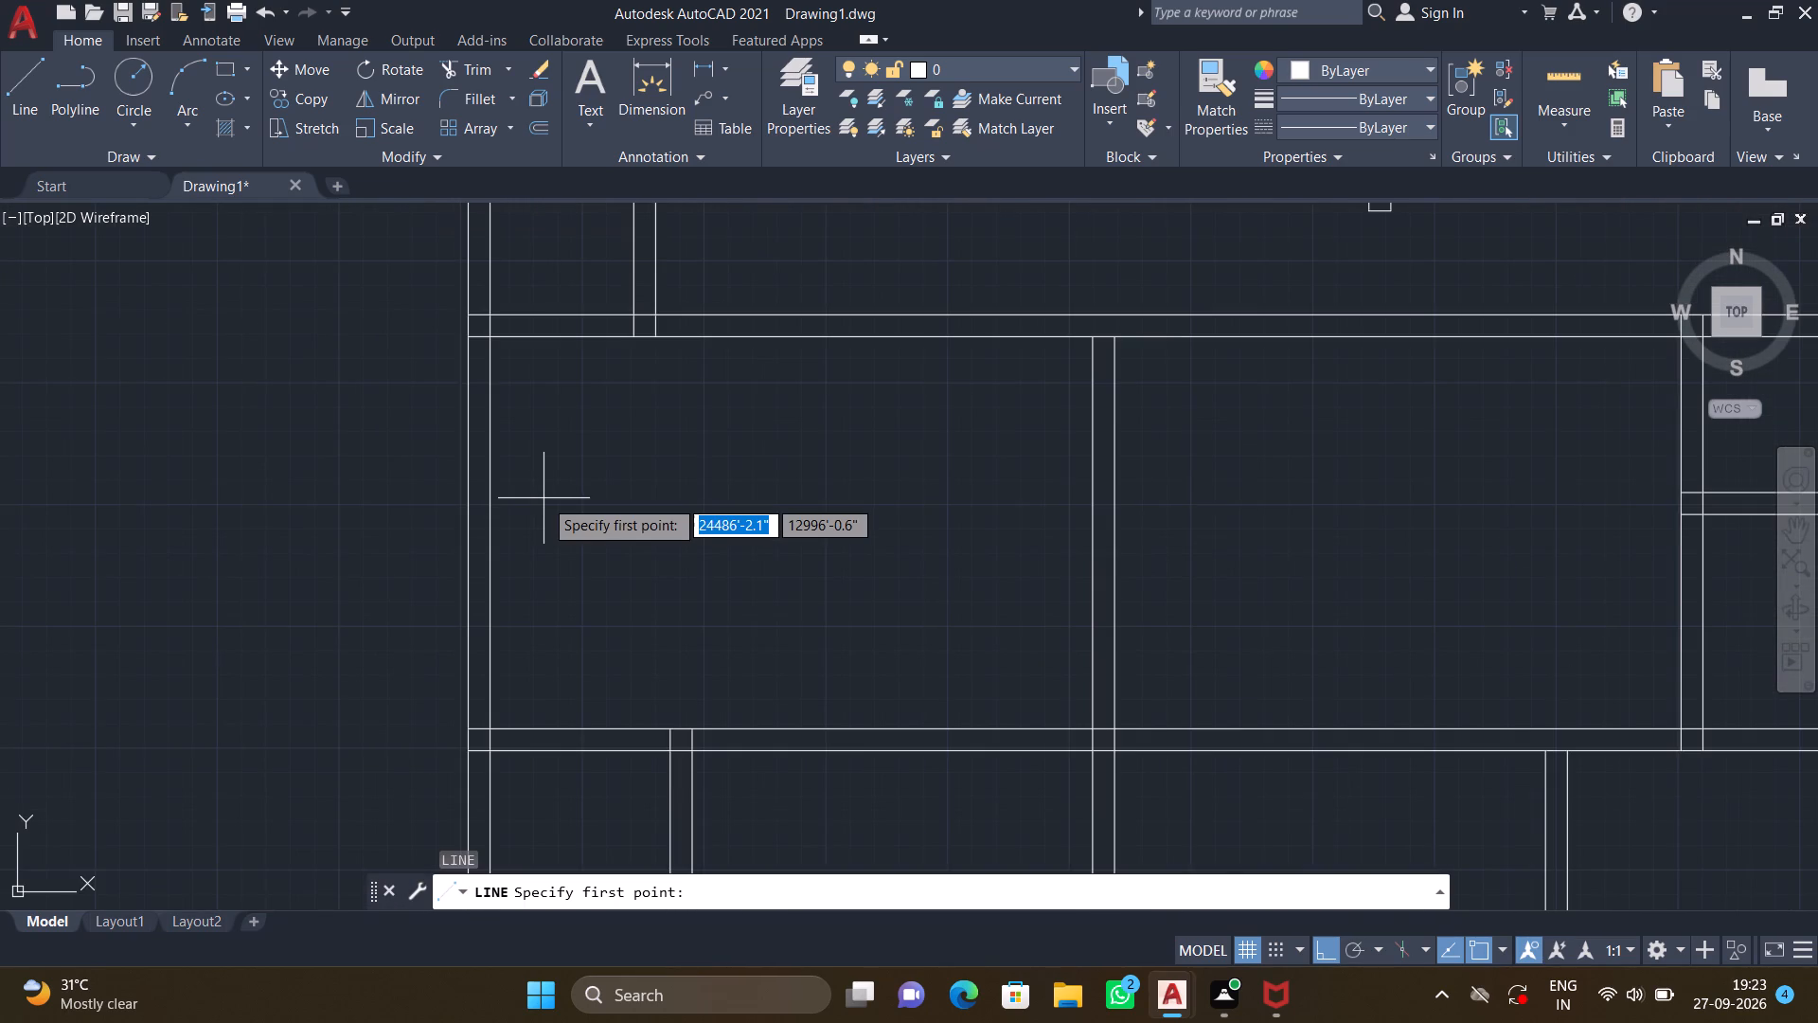
pyautogui.click(489, 529)
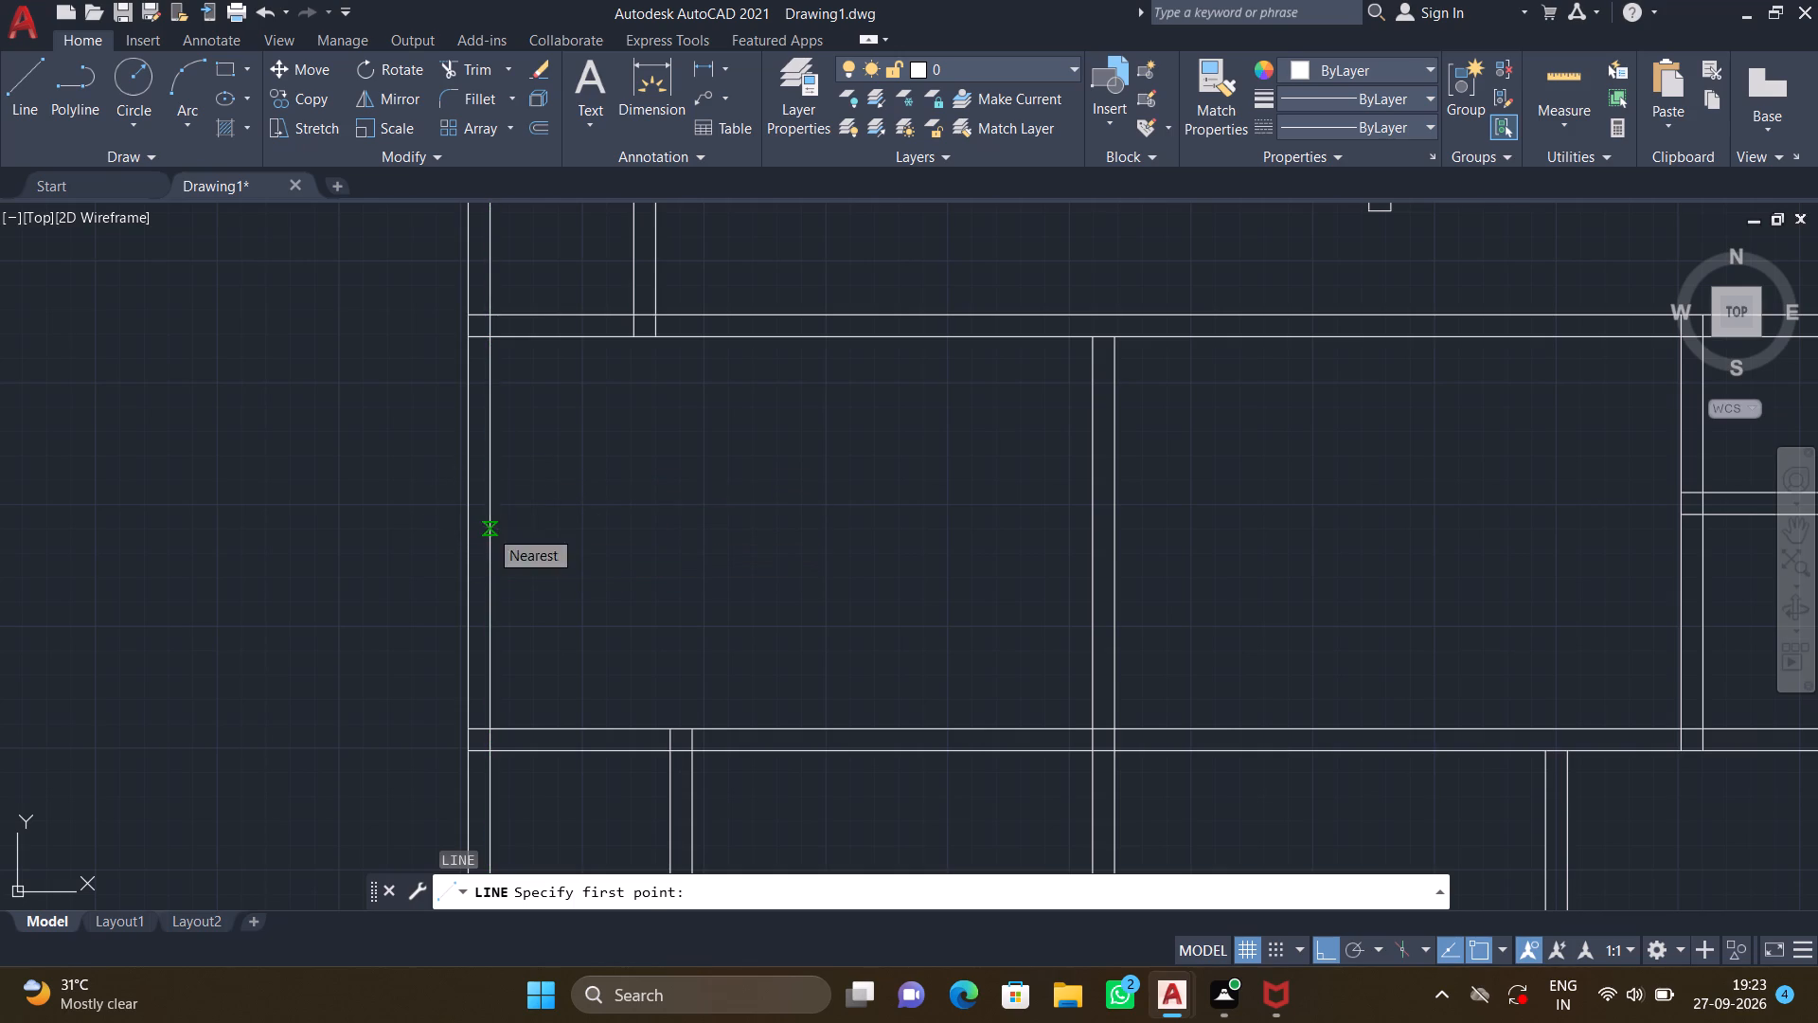
pyautogui.scroll(2, 582, 531)
pyautogui.moveTo(544, 540); pyautogui.dragTo(506, 455, button='middle')
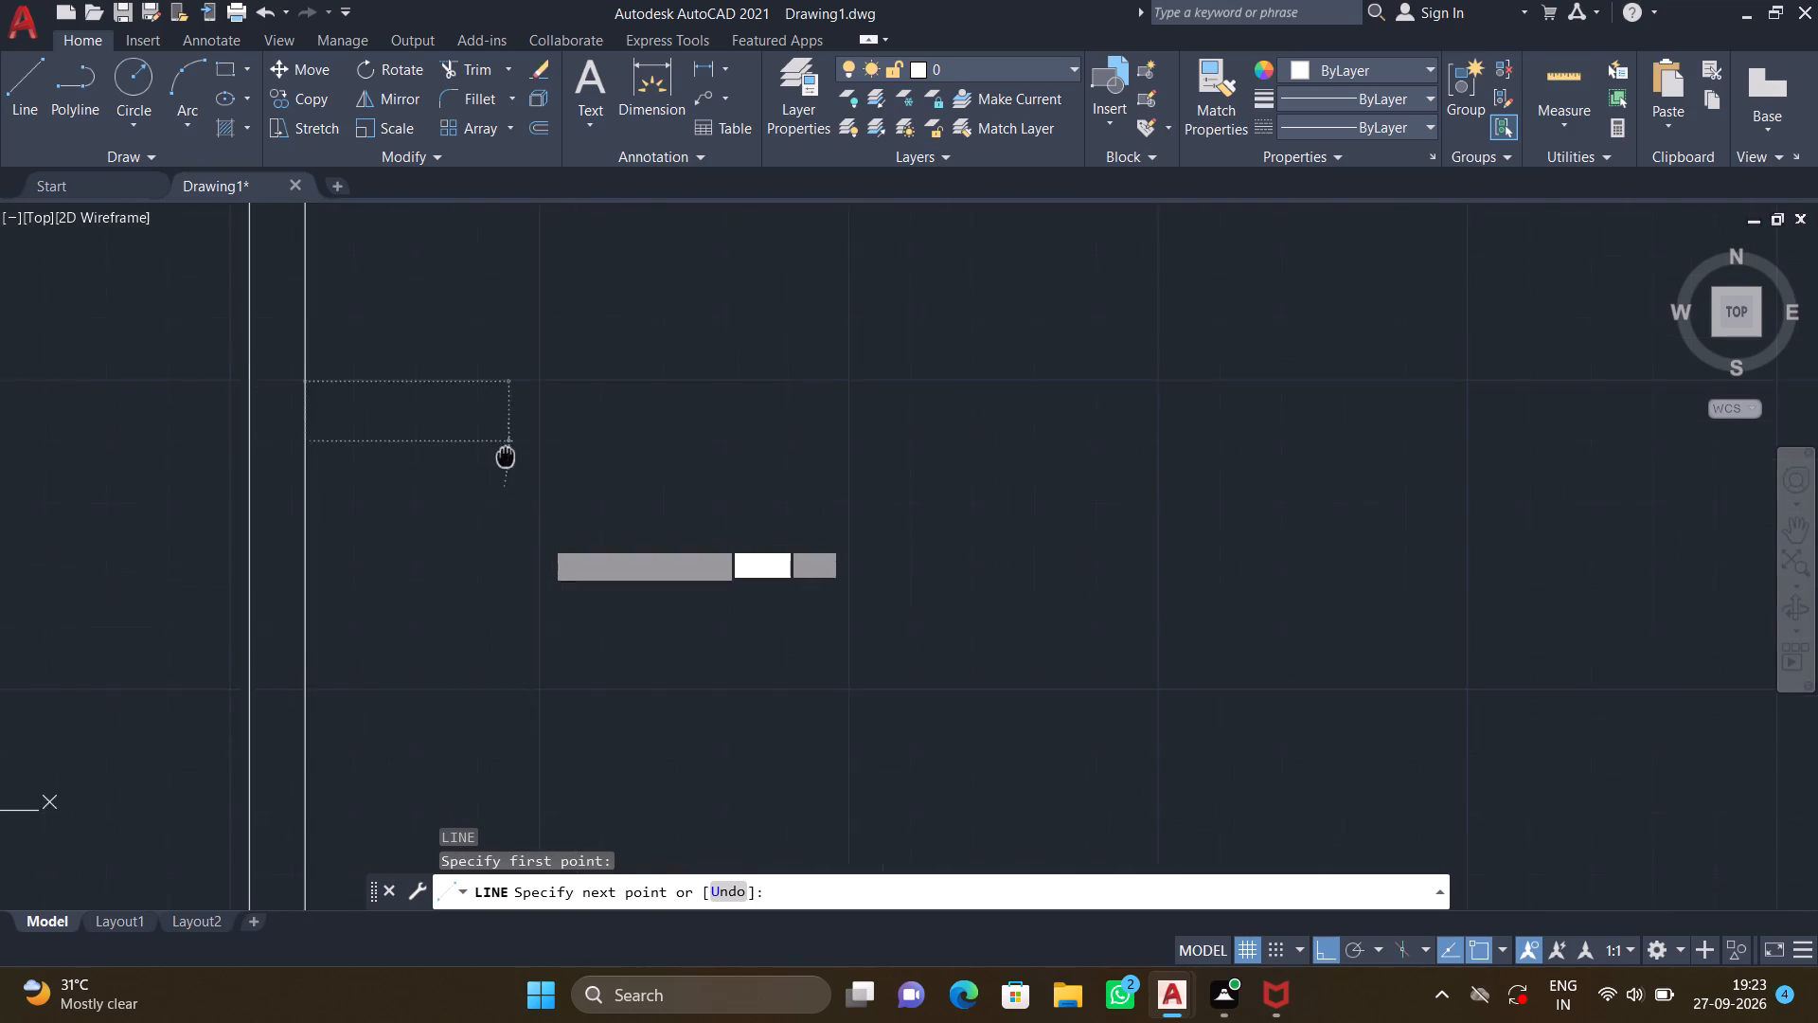
pyautogui.moveTo(506, 455); pyautogui.dragTo(470, 317, button='middle')
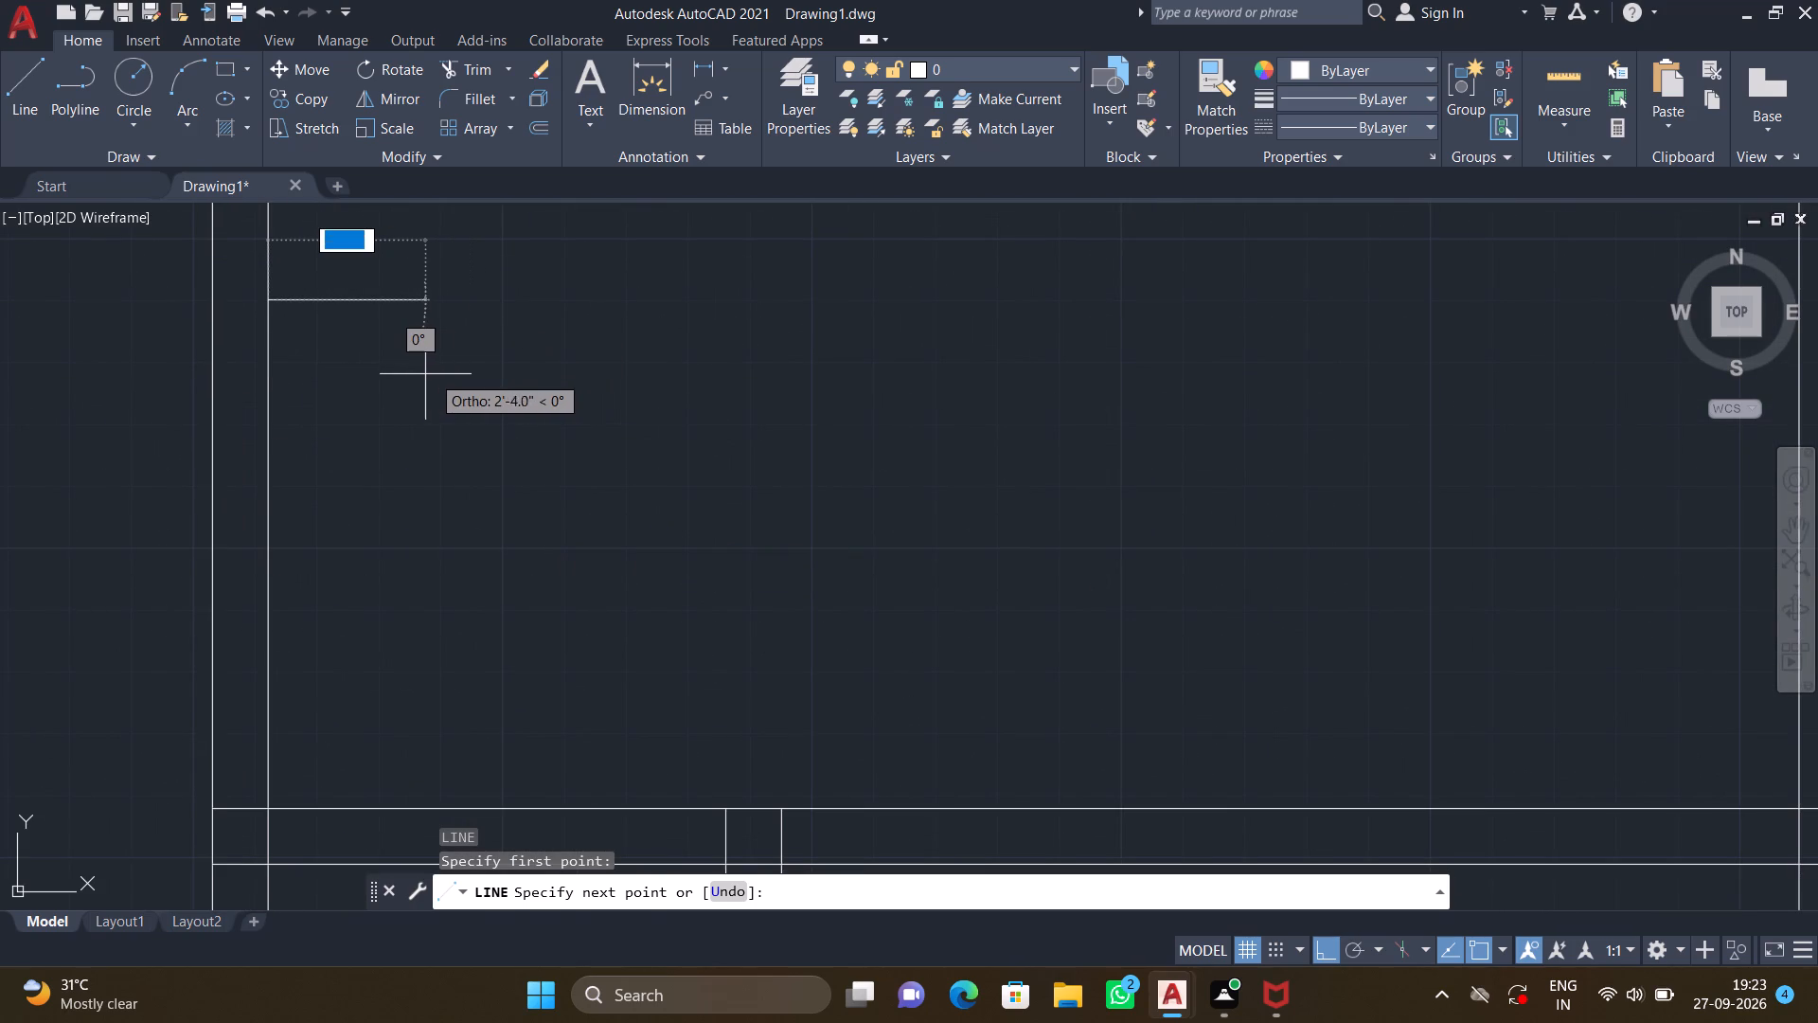
pyautogui.click(428, 356)
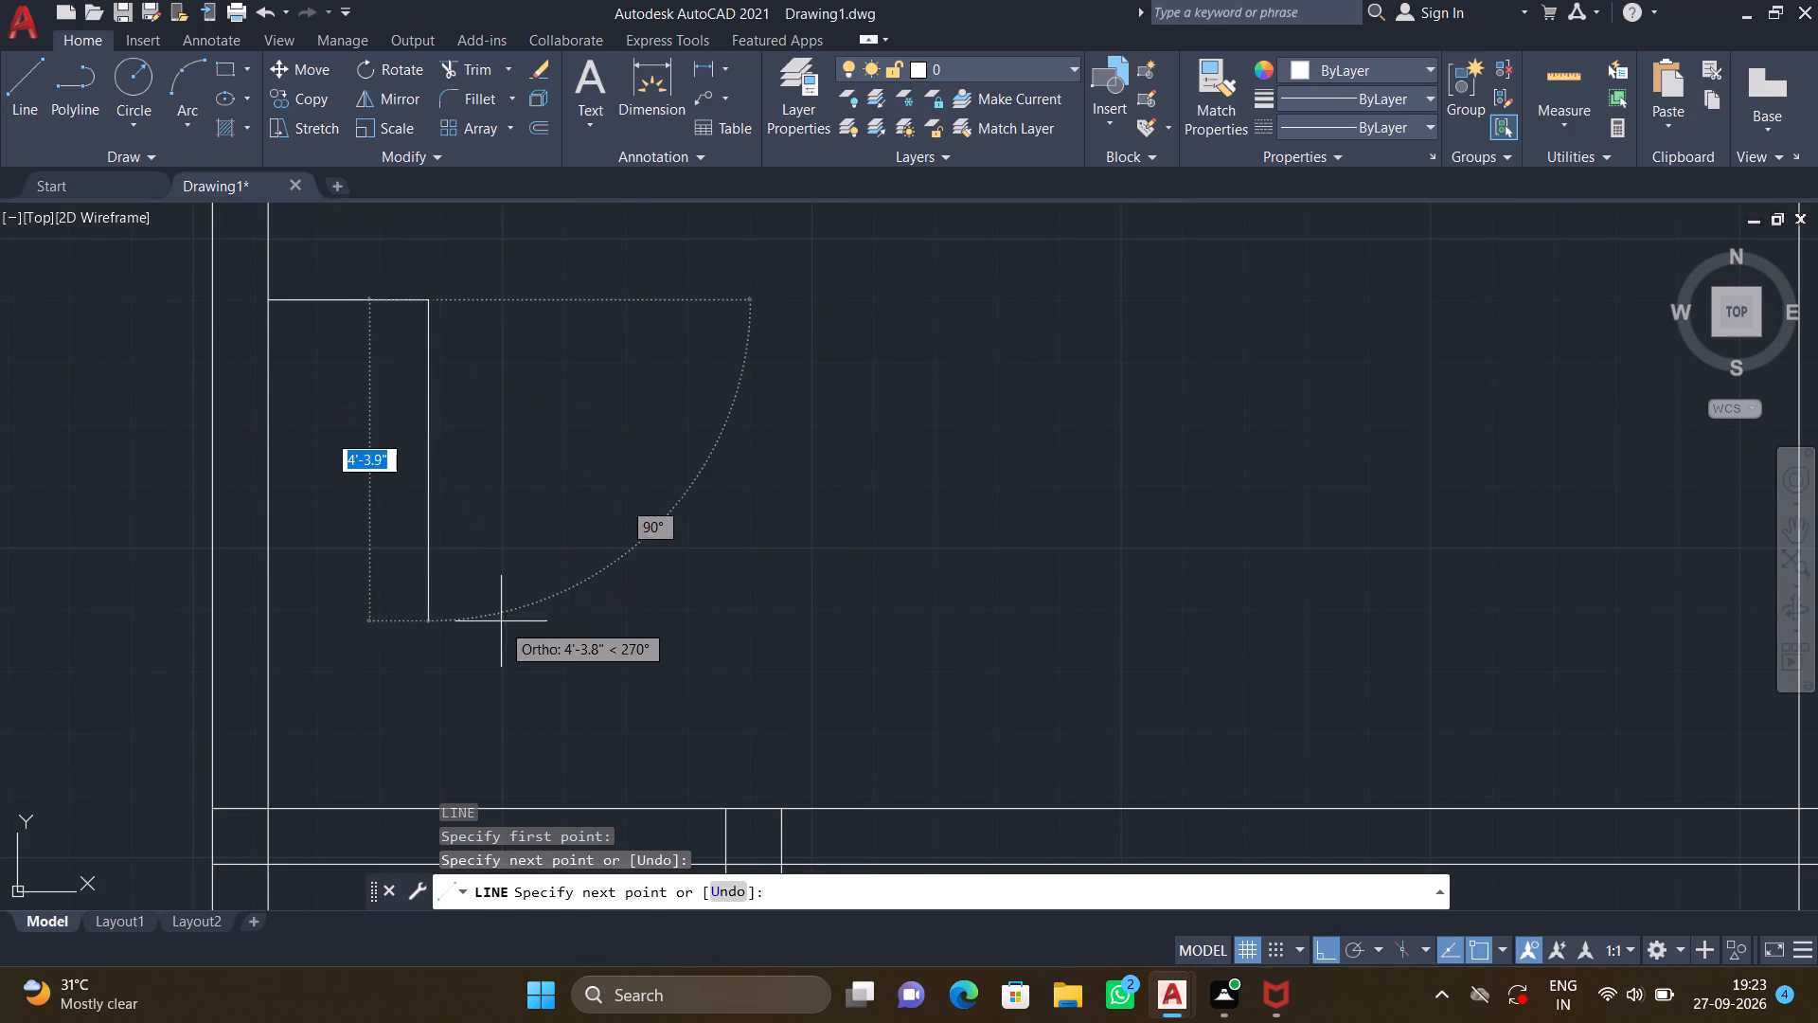
pyautogui.moveTo(458, 764); pyautogui.dragTo(396, 505, button='middle')
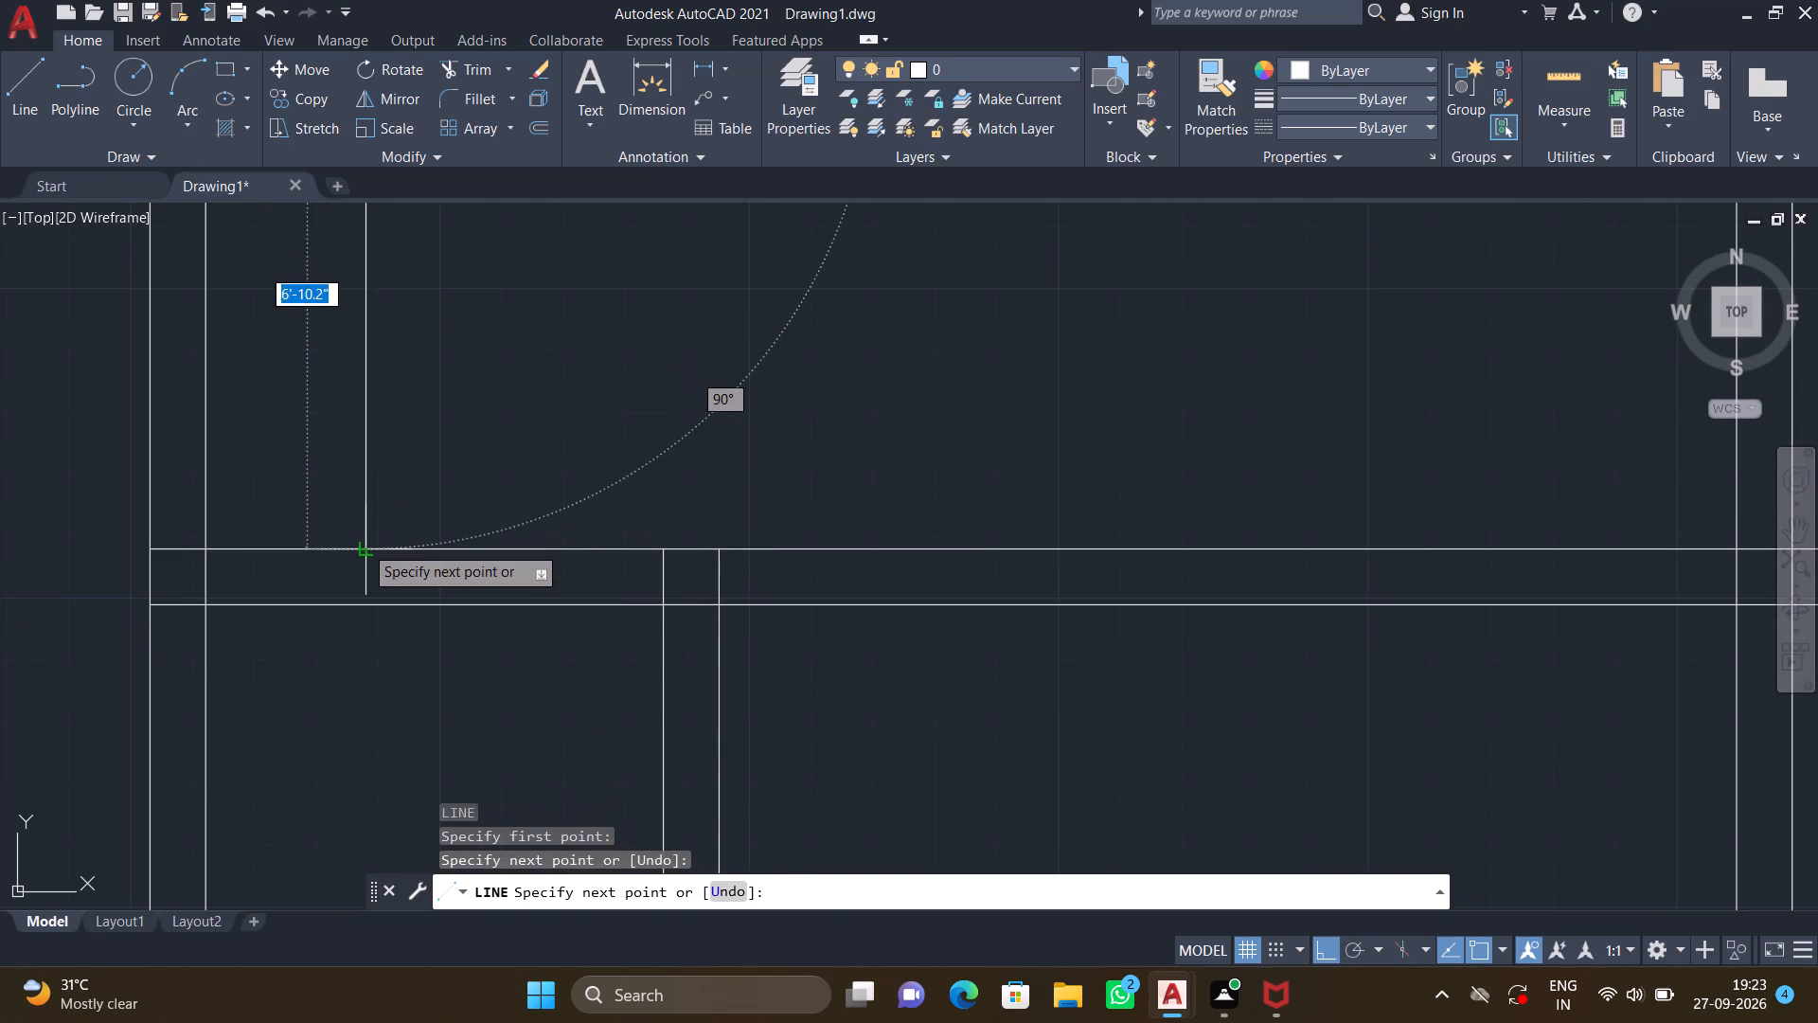
pyautogui.click(364, 555)
pyautogui.press('Return')
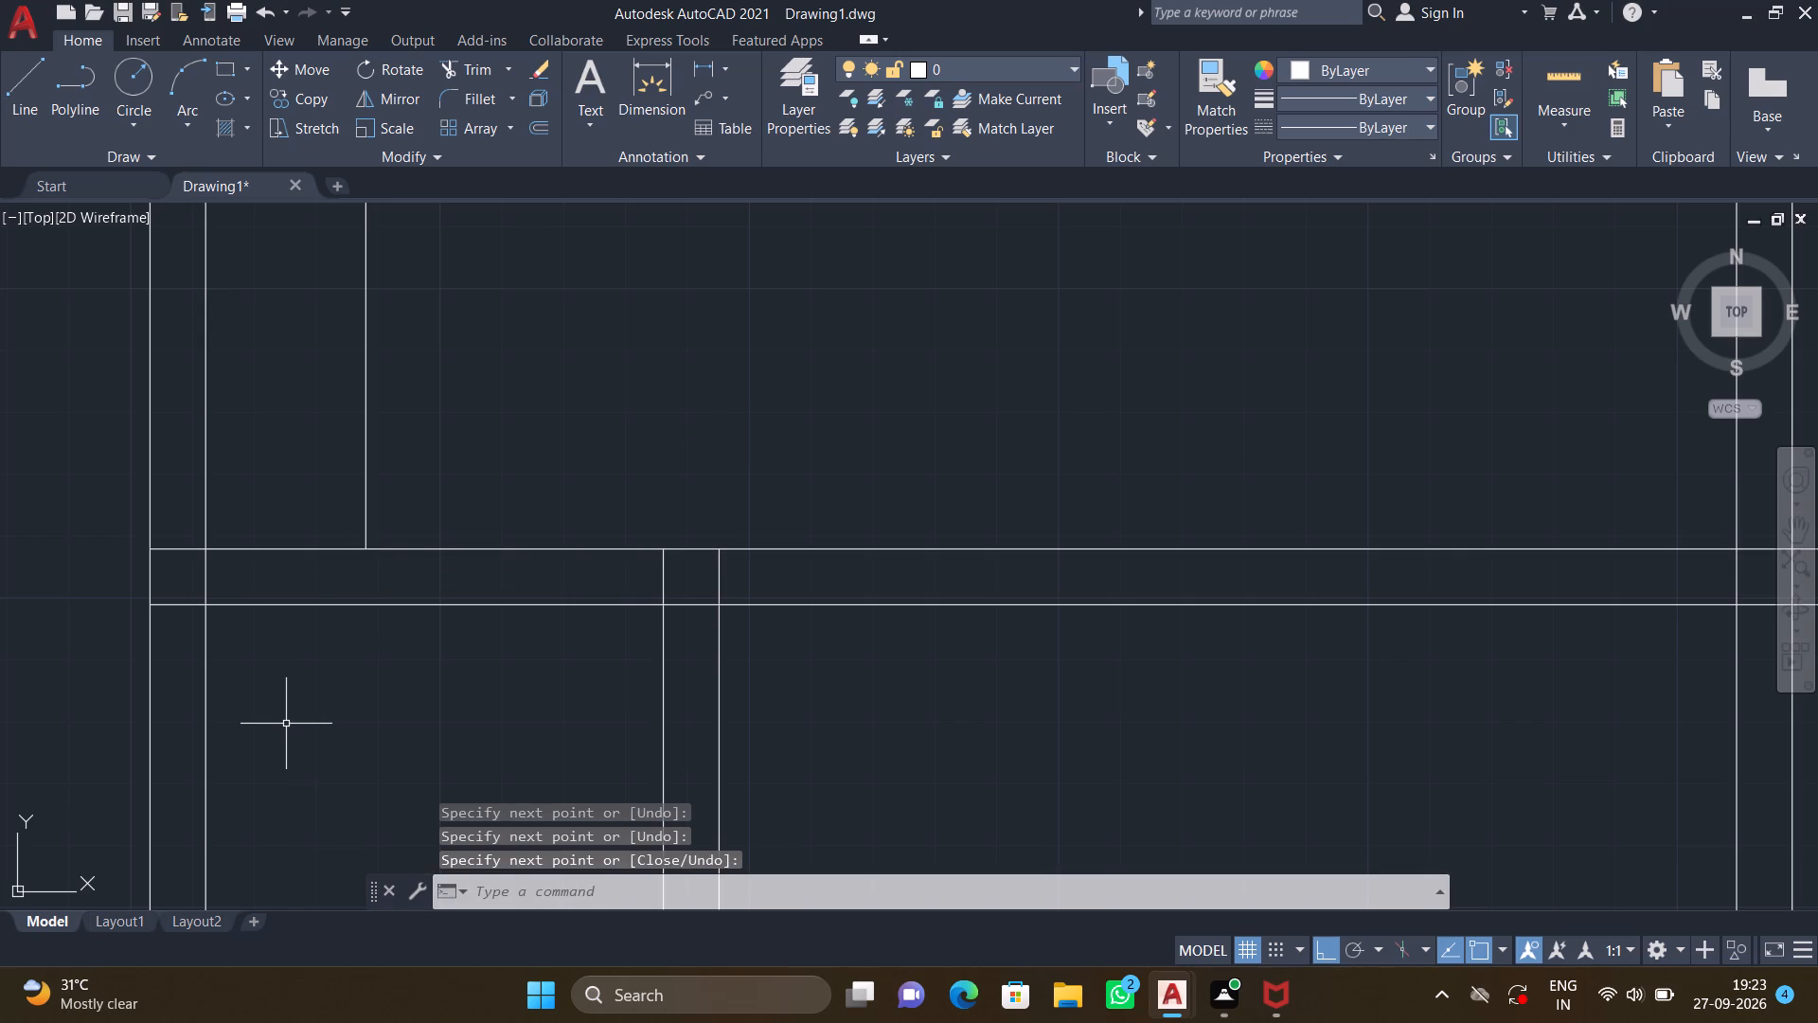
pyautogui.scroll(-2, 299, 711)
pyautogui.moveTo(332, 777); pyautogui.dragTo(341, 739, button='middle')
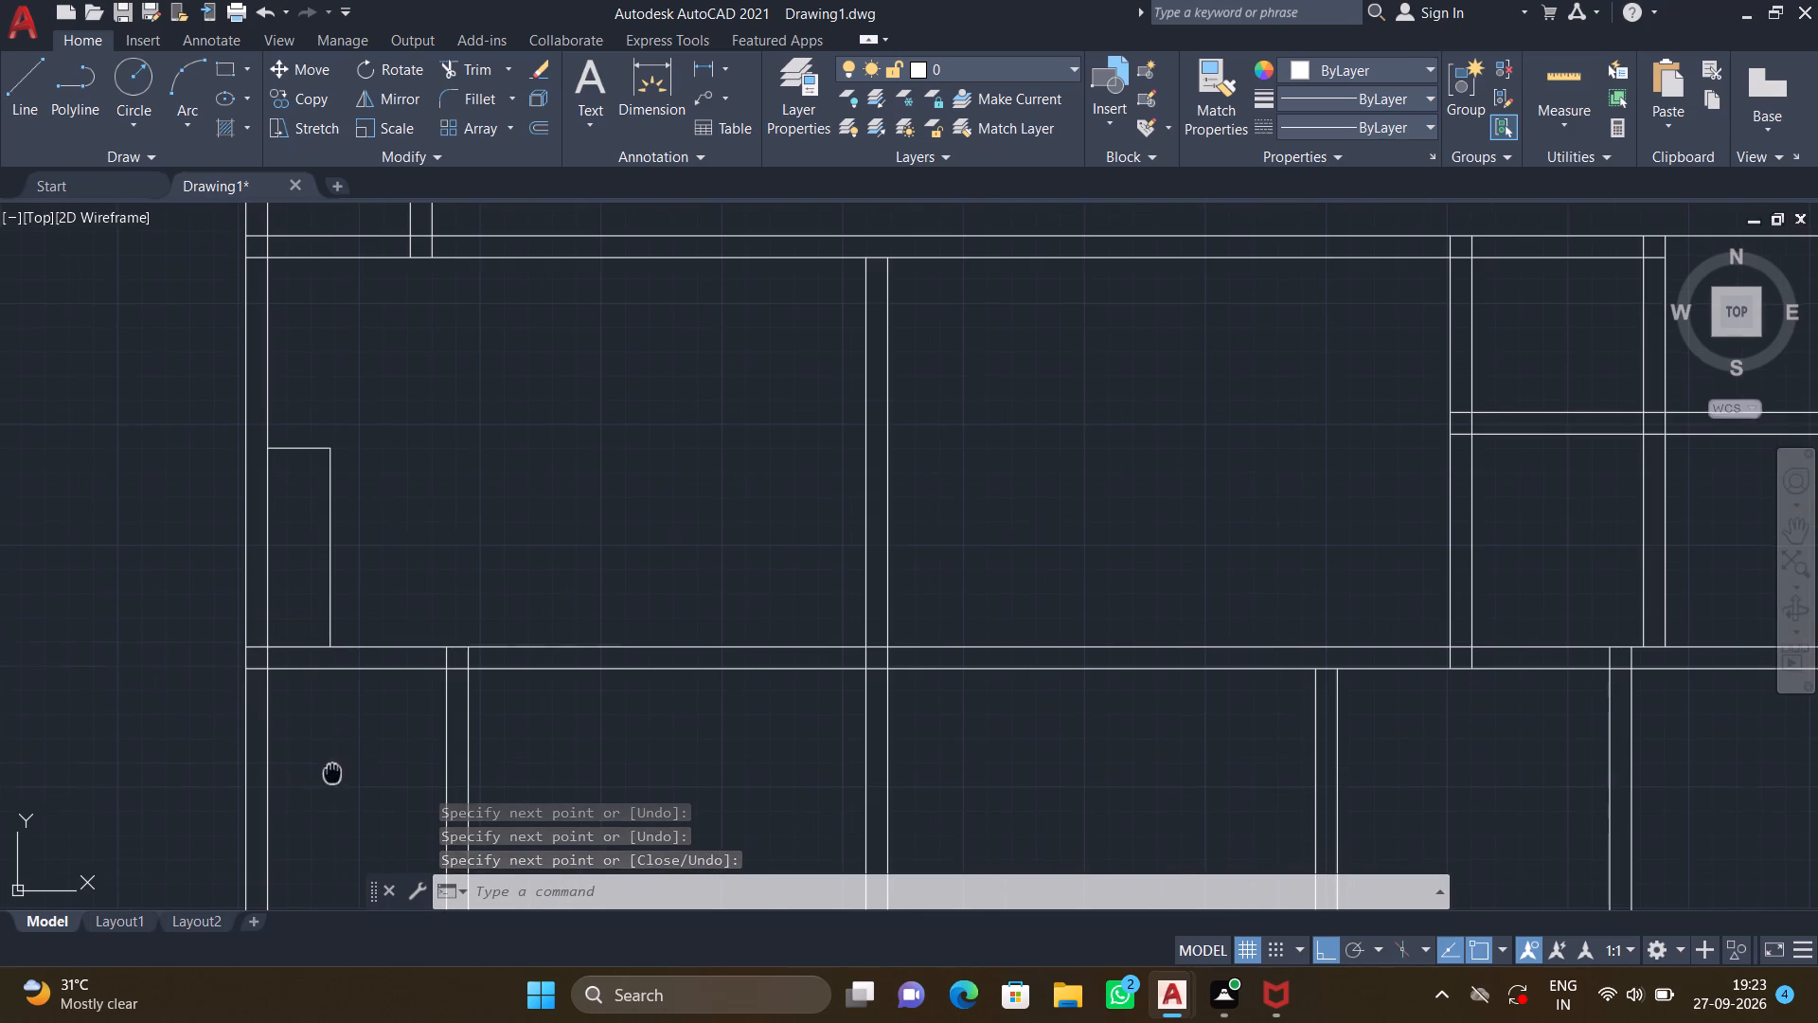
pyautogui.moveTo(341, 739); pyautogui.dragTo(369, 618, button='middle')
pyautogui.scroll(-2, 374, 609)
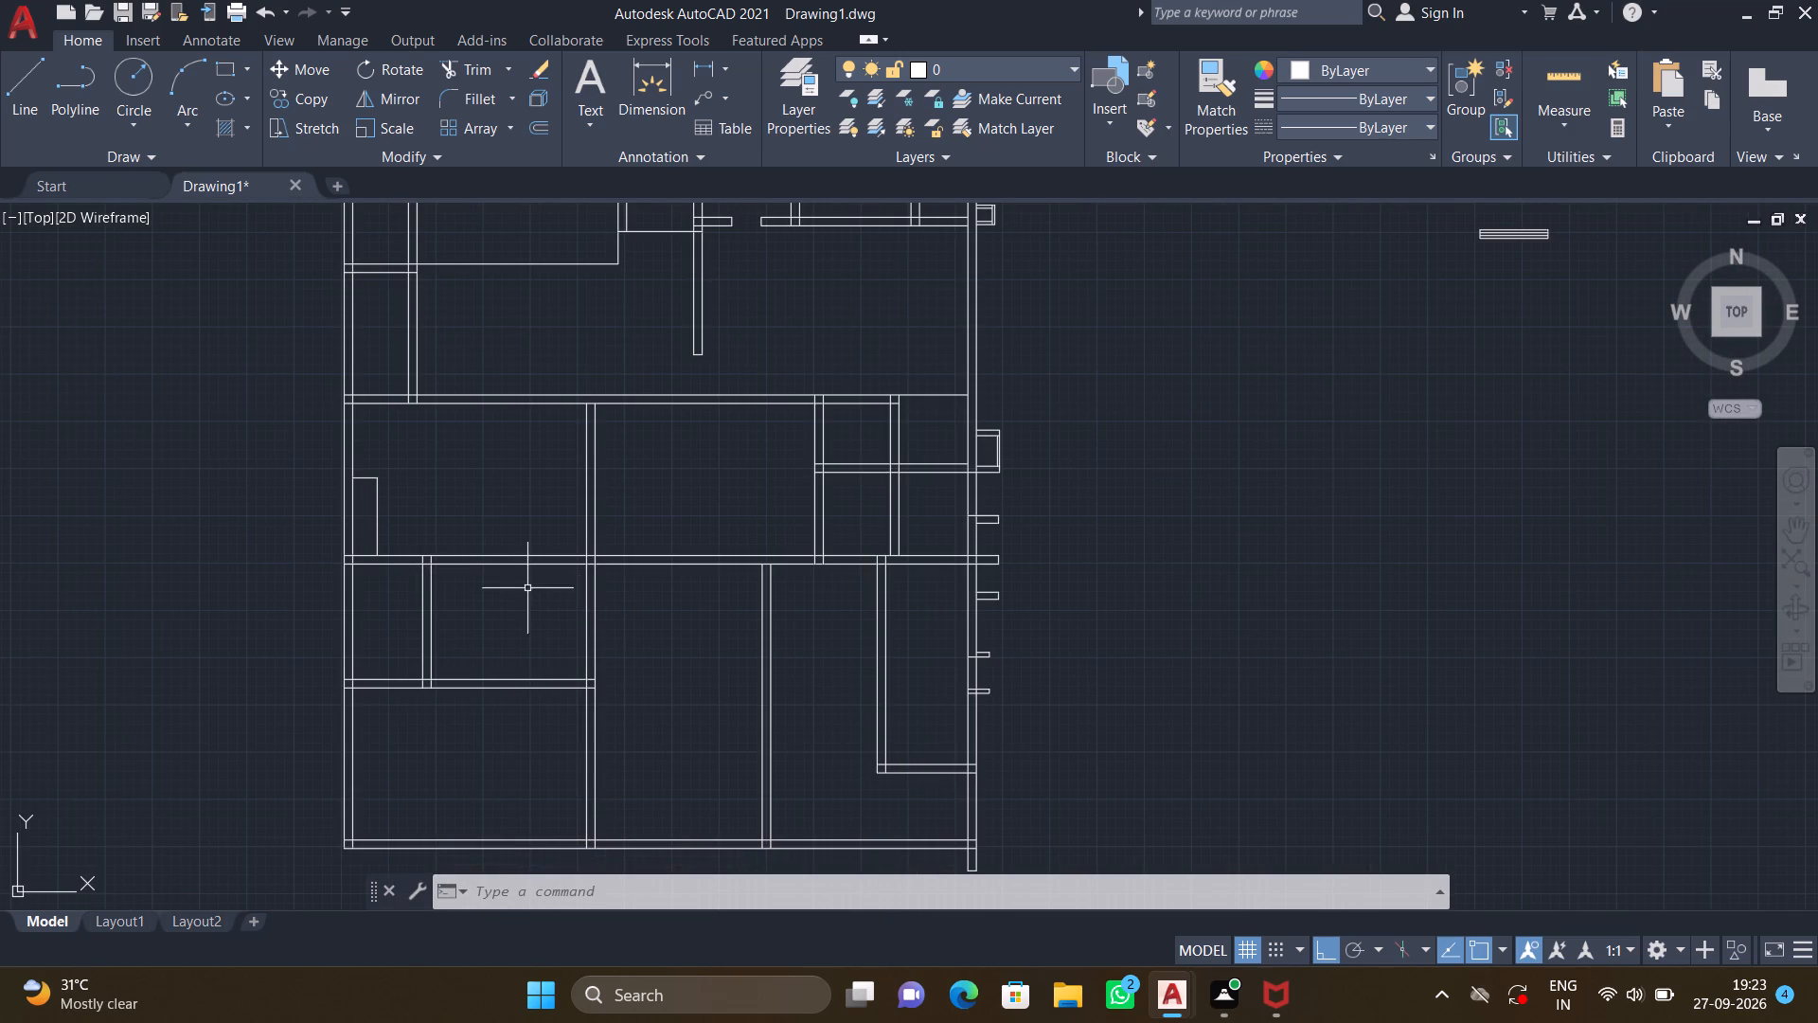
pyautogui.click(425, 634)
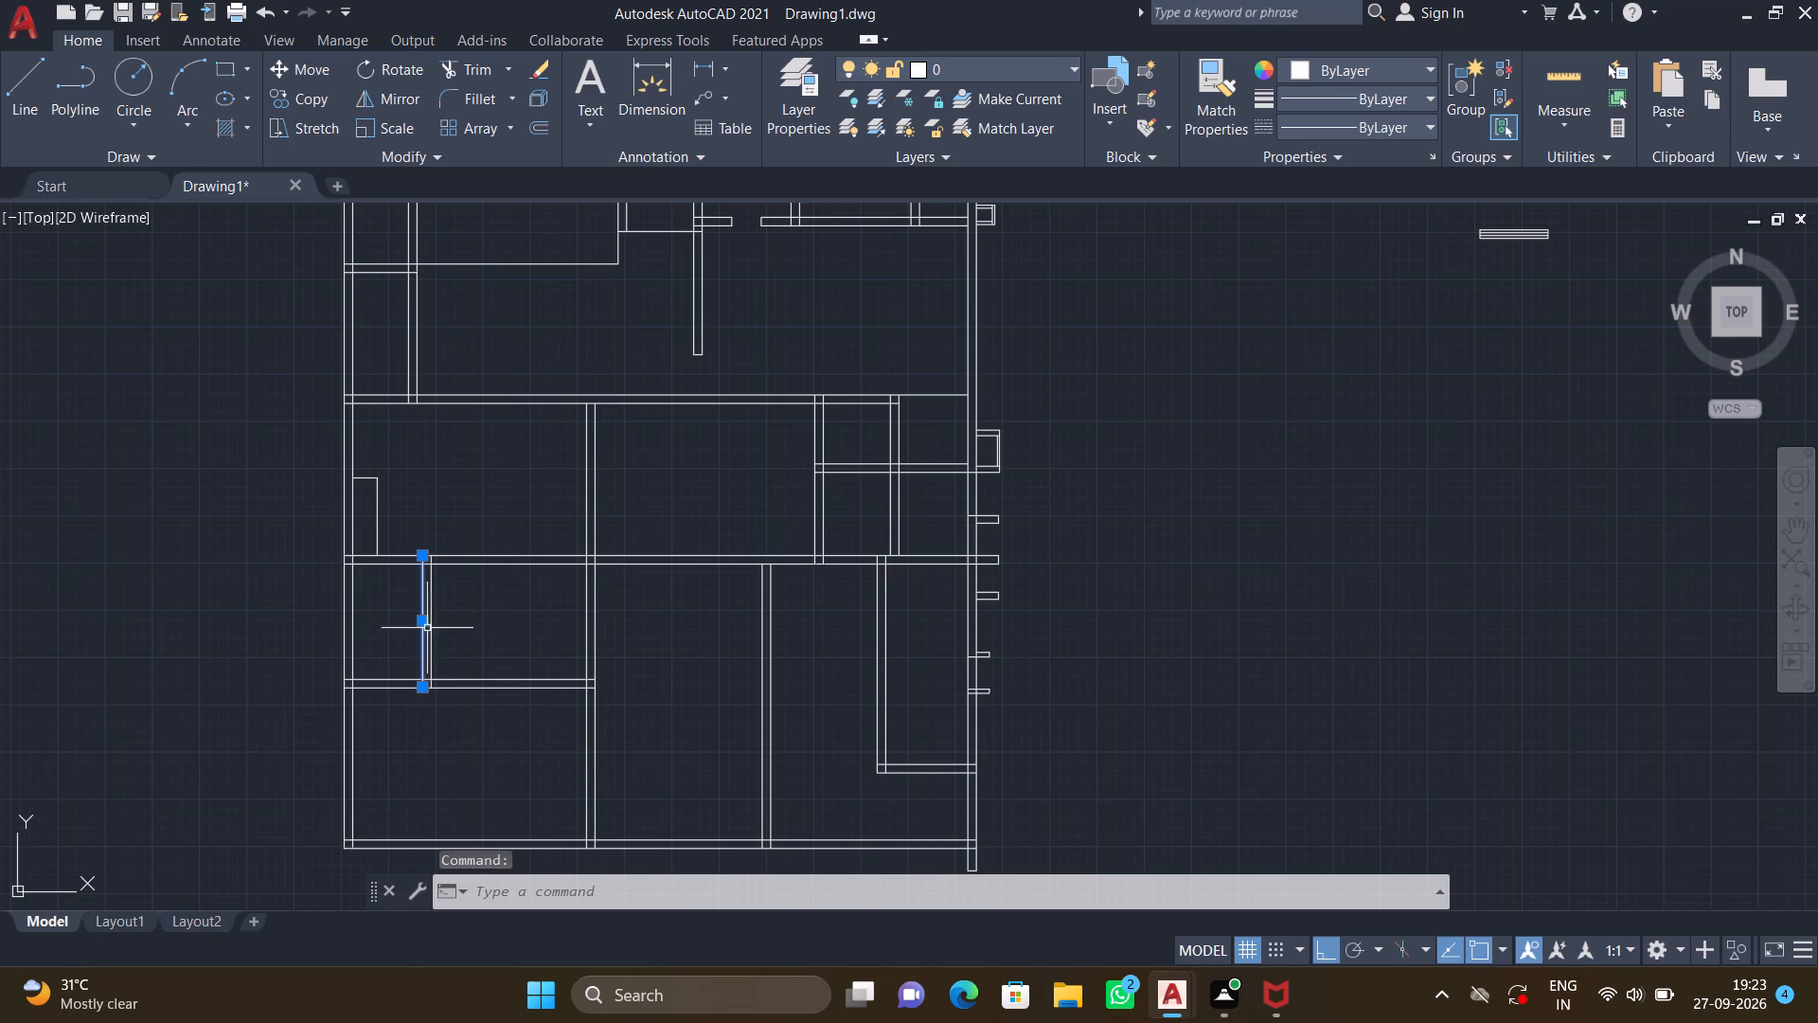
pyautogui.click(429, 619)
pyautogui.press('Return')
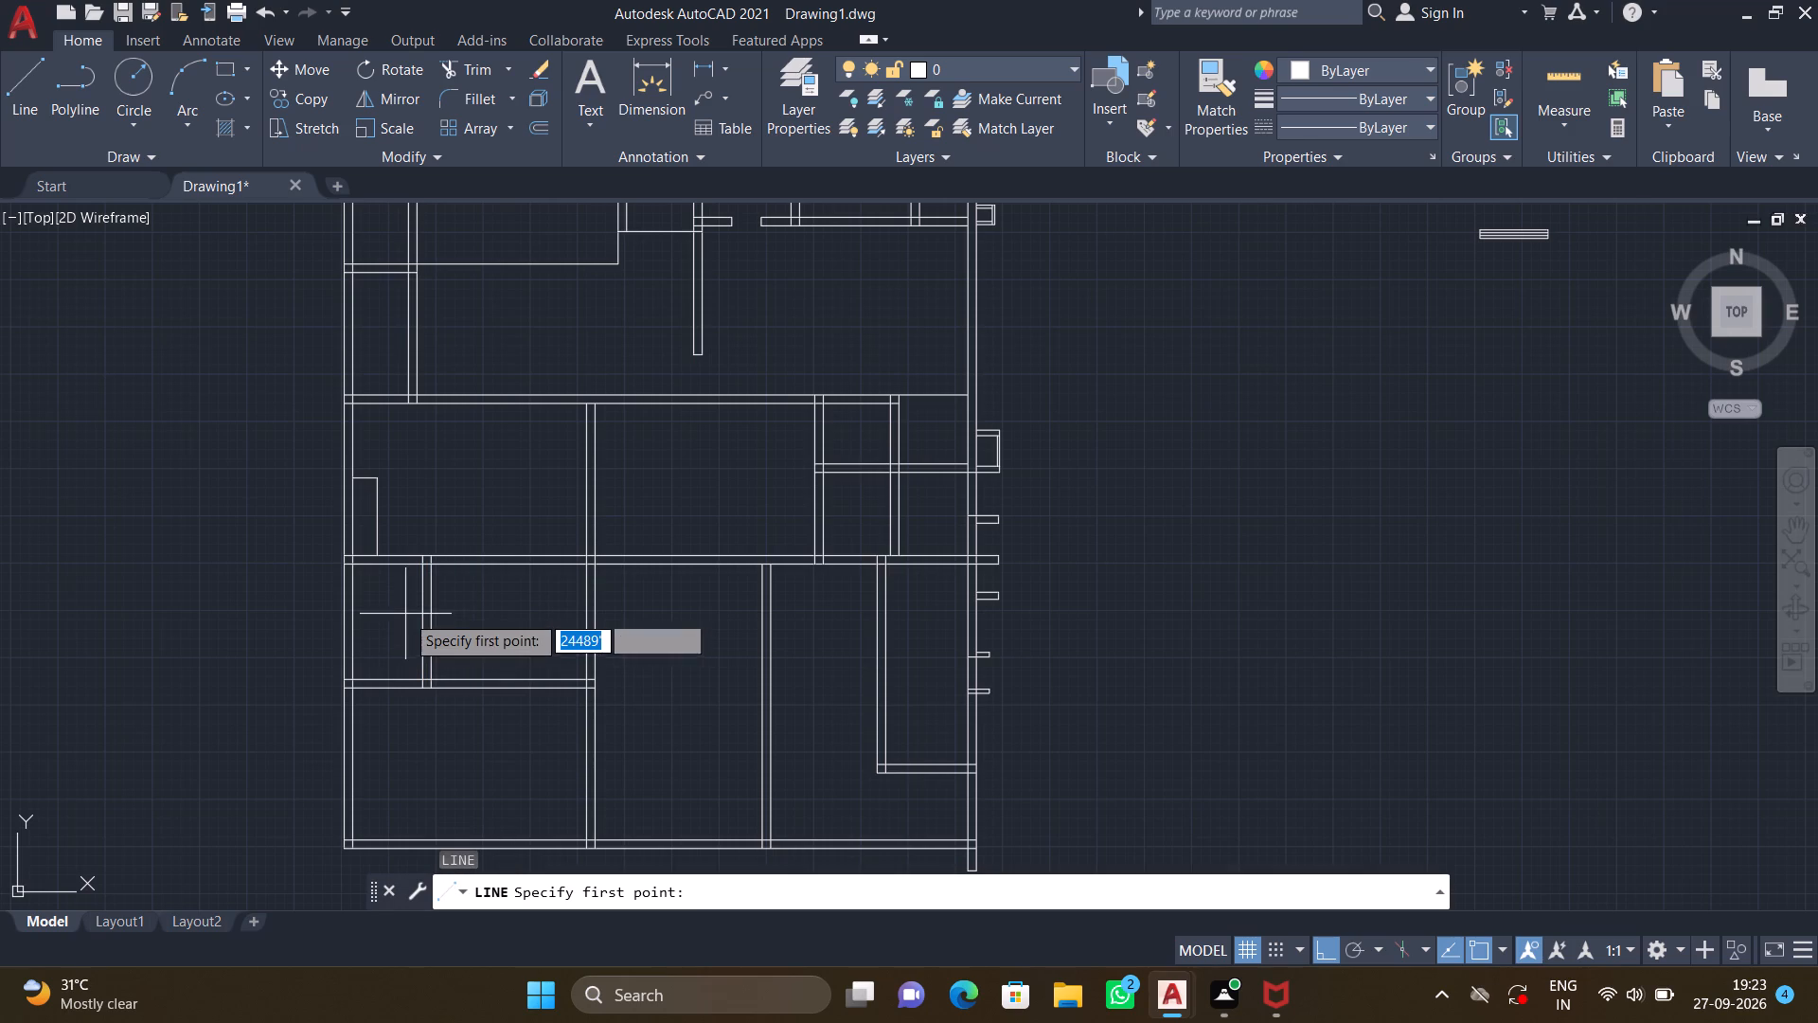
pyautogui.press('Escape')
# Erase both lines of the short north-south partition wall in the room south of the middle west room.
pyautogui.click(425, 609)
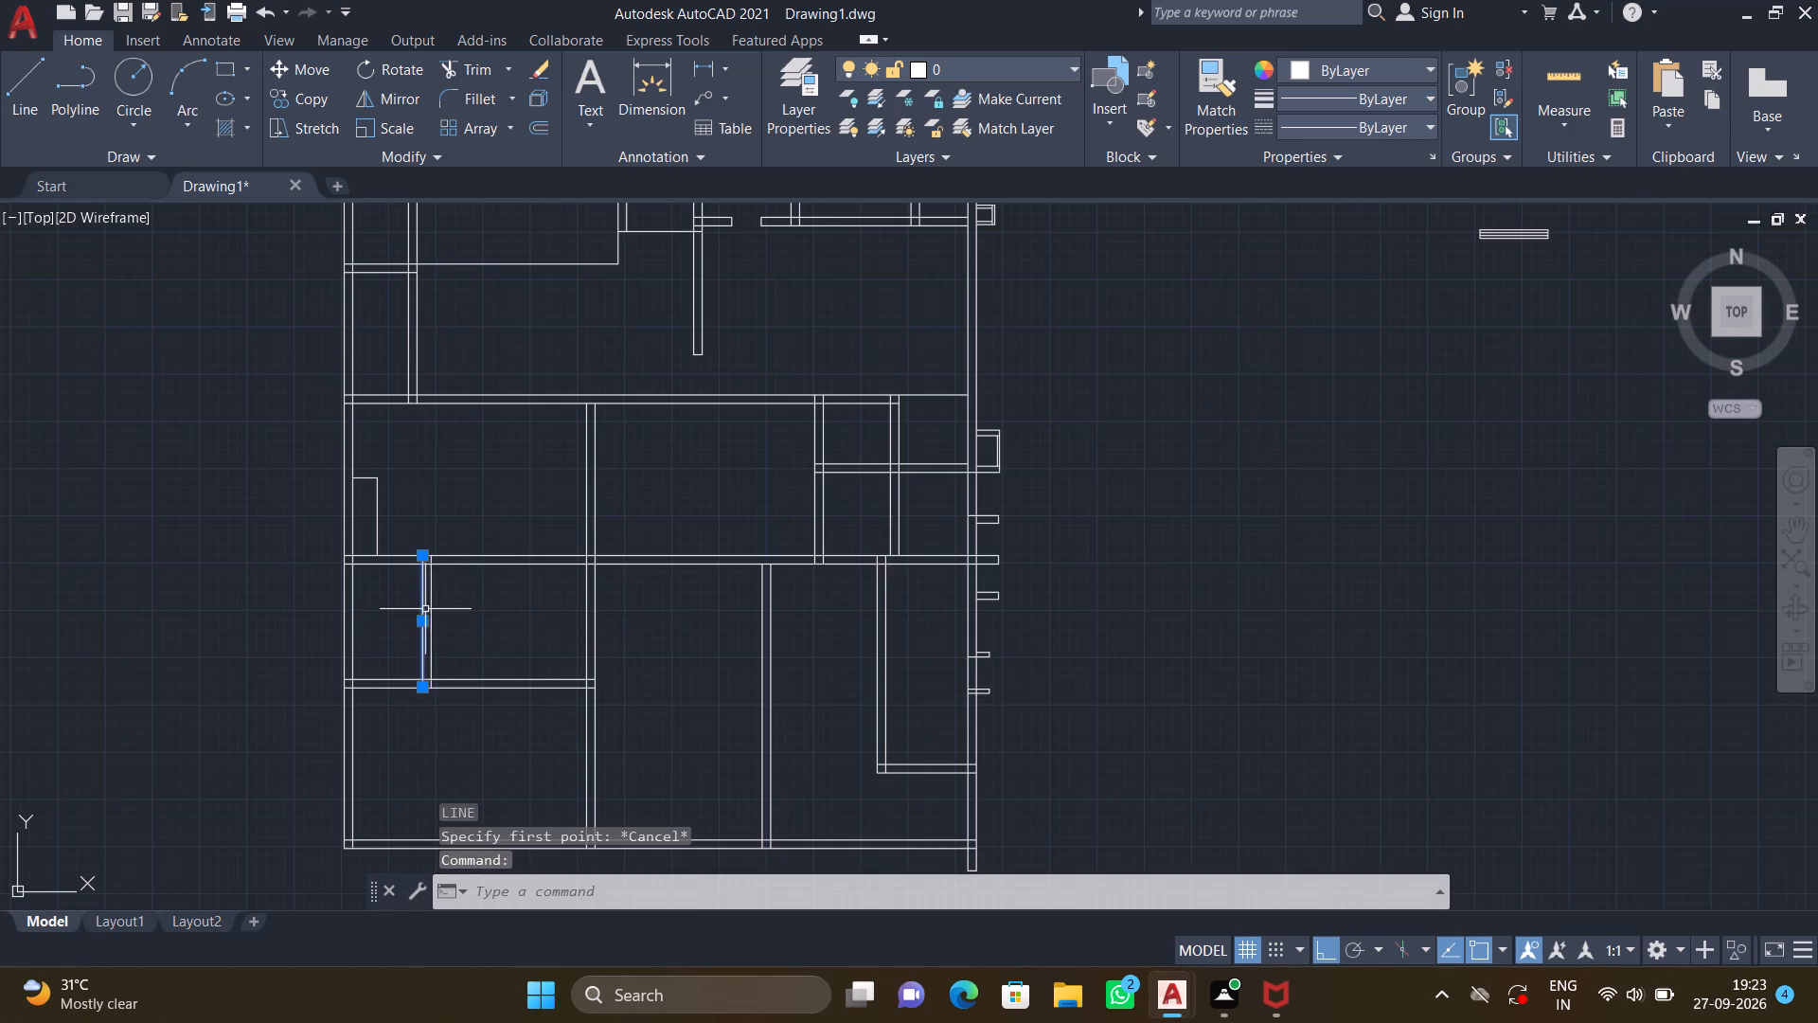
pyautogui.click(431, 605)
pyautogui.press('Delete')
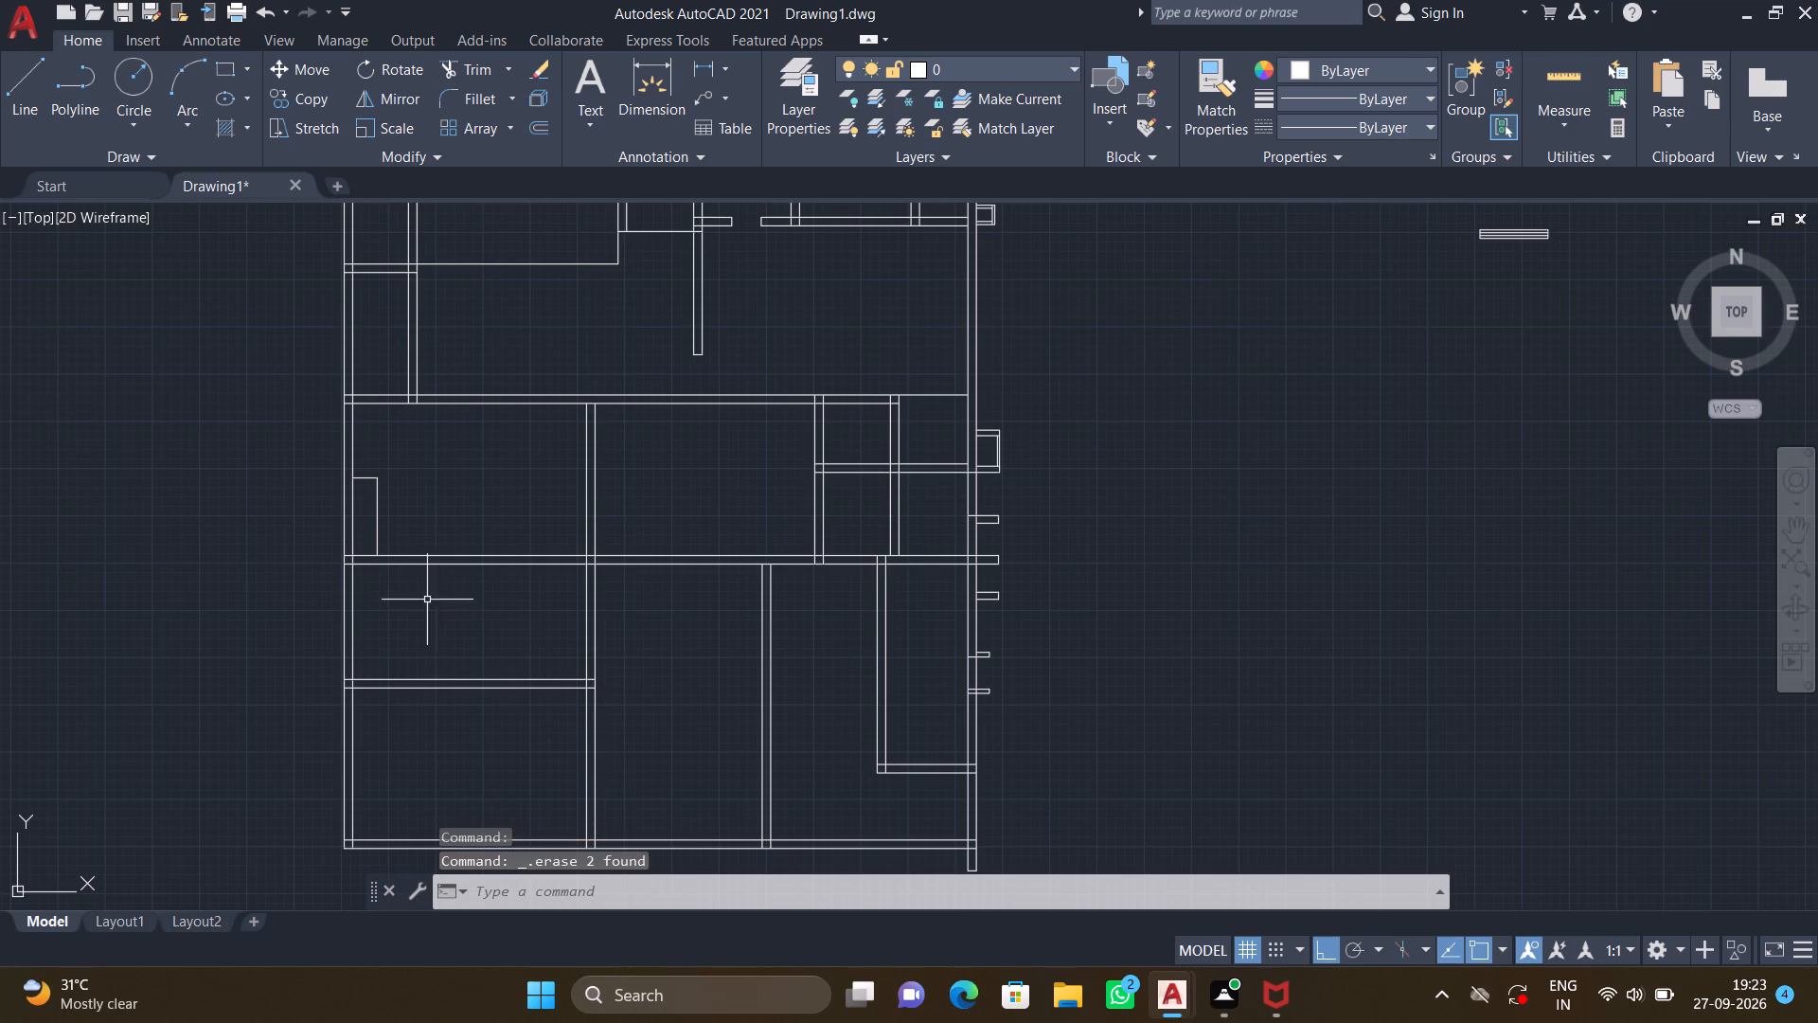
# Draw a vertical line about 10'-2" long between that room's north and south walls, east of the erased partition's location.
pyautogui.press('l')
pyautogui.press('Return')
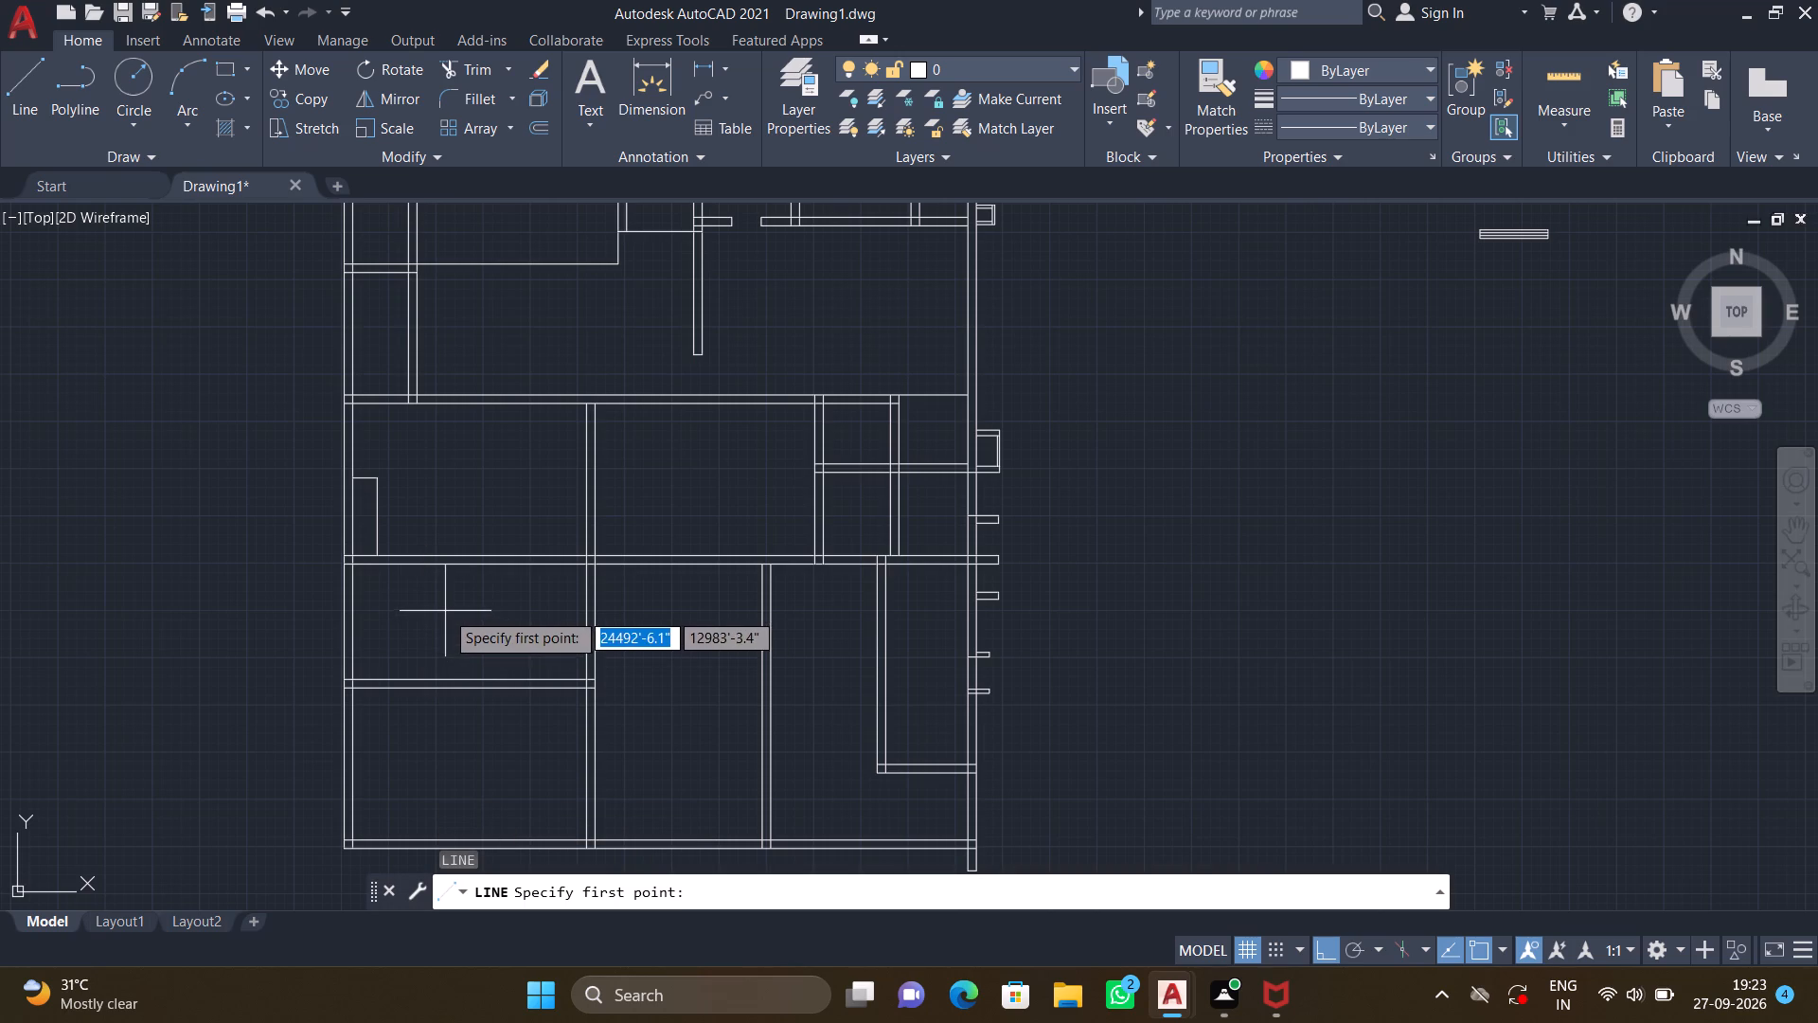
pyautogui.scroll(1, 482, 584)
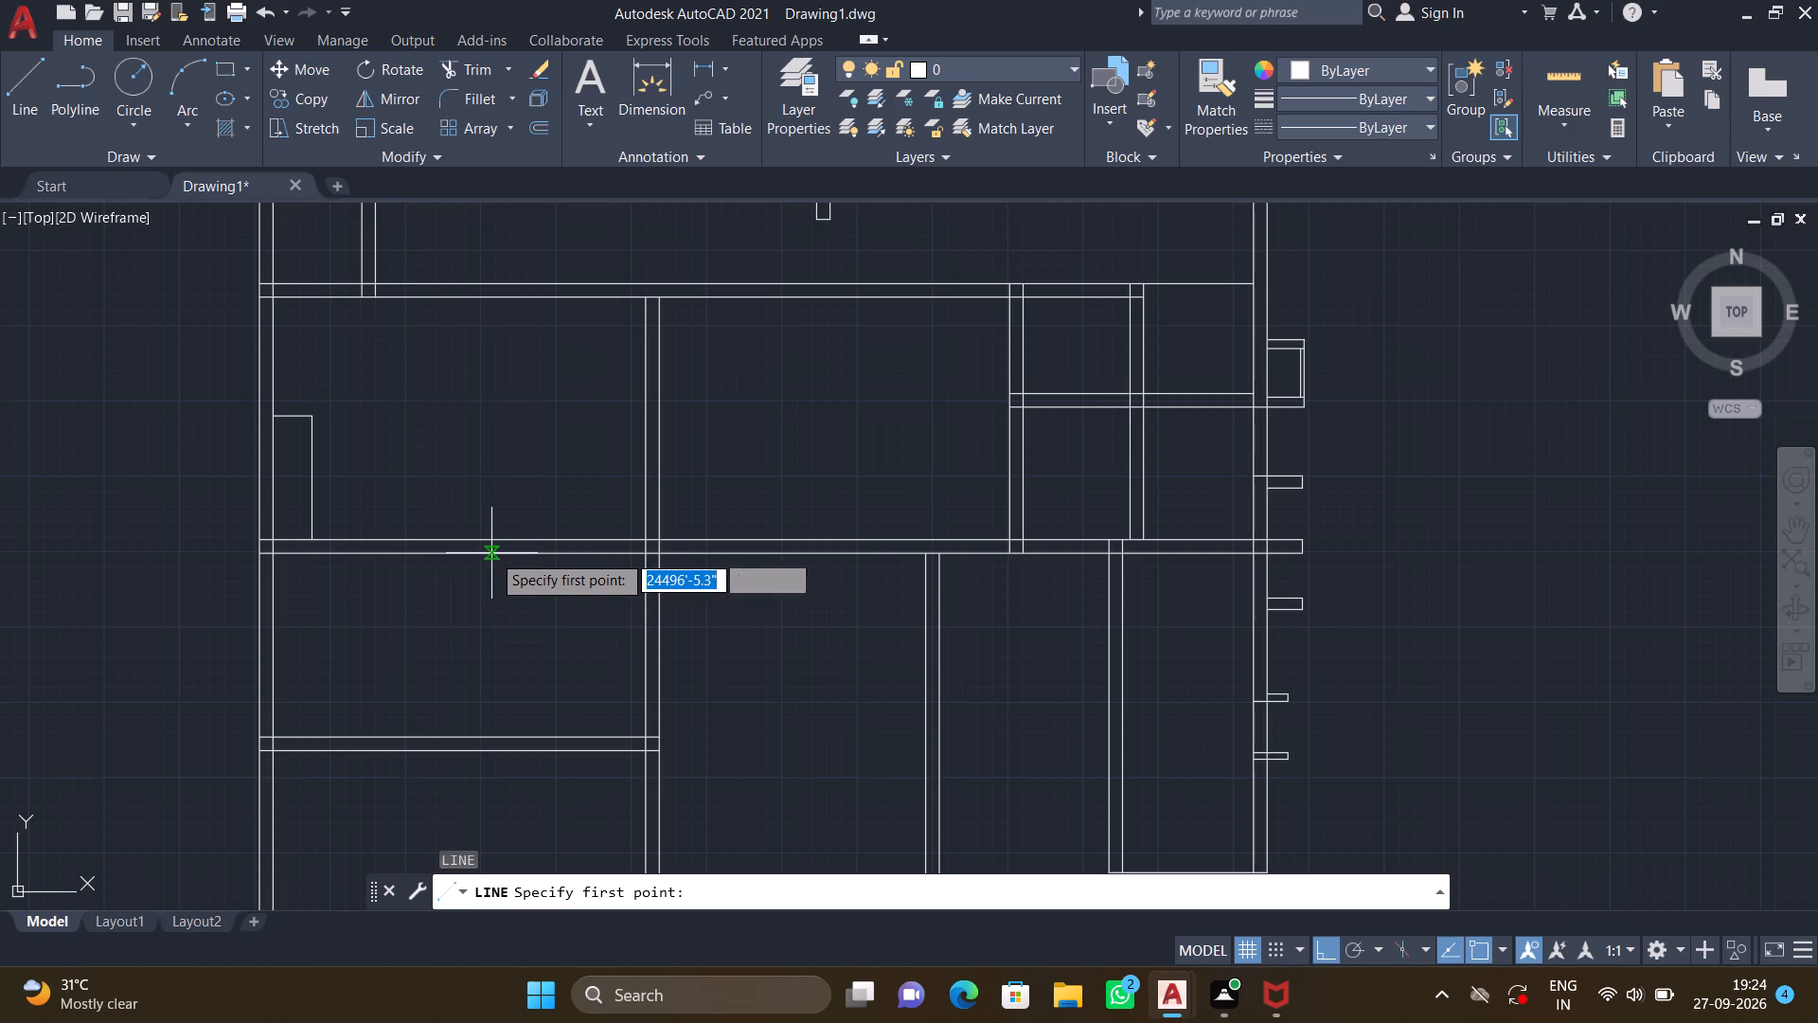
pyautogui.click(491, 553)
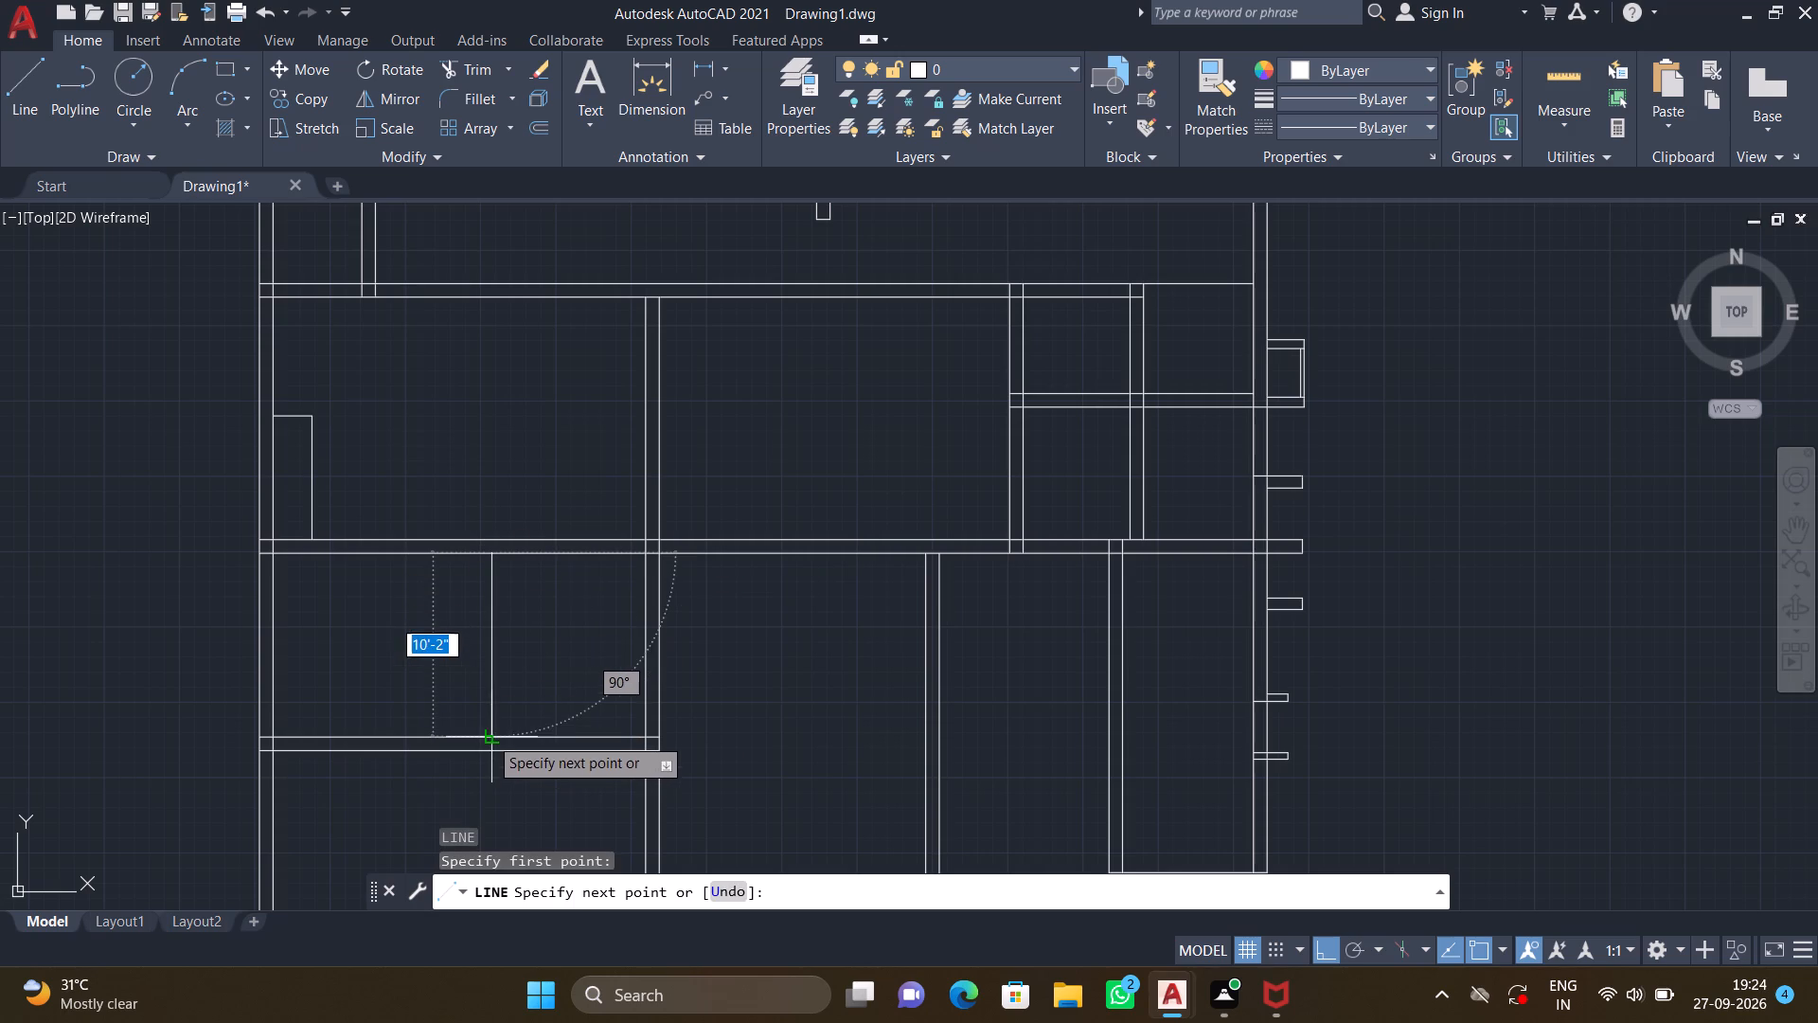
pyautogui.click(489, 731)
pyautogui.press('Return')
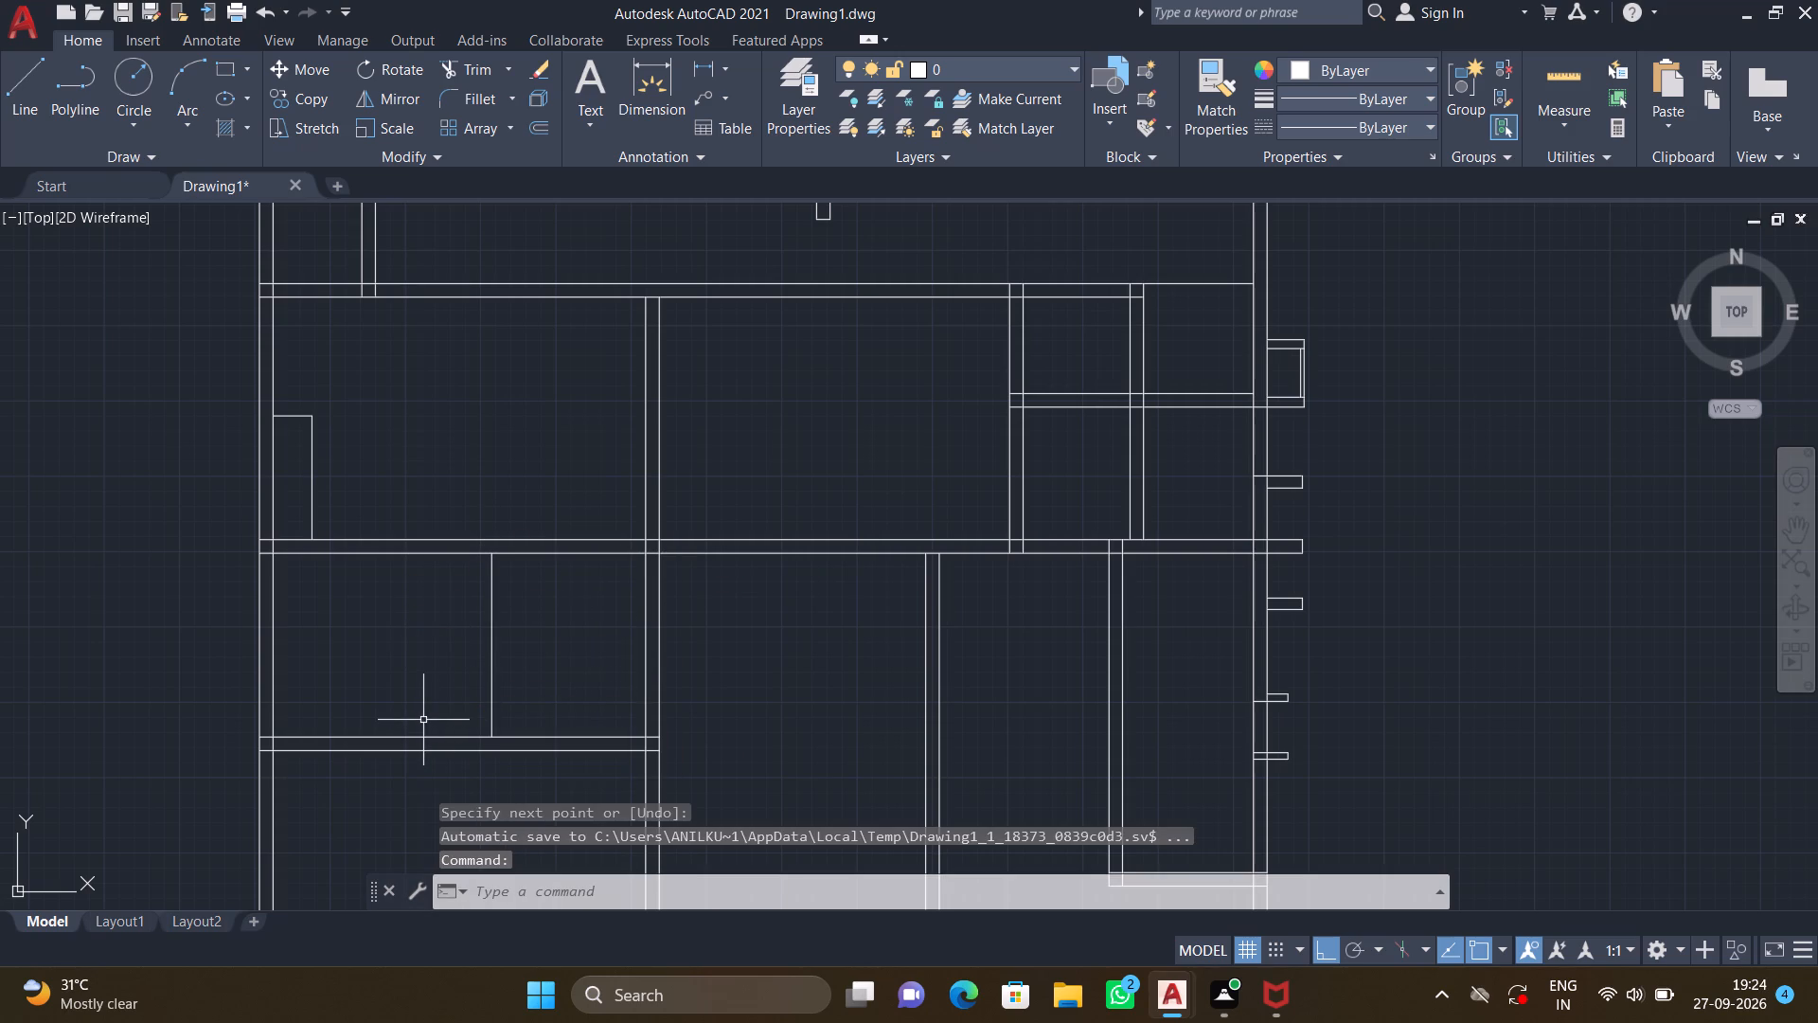
# Offset the new partition line 9" to the west.
pyautogui.press('o')
pyautogui.press('Return')
pyautogui.write('9"')
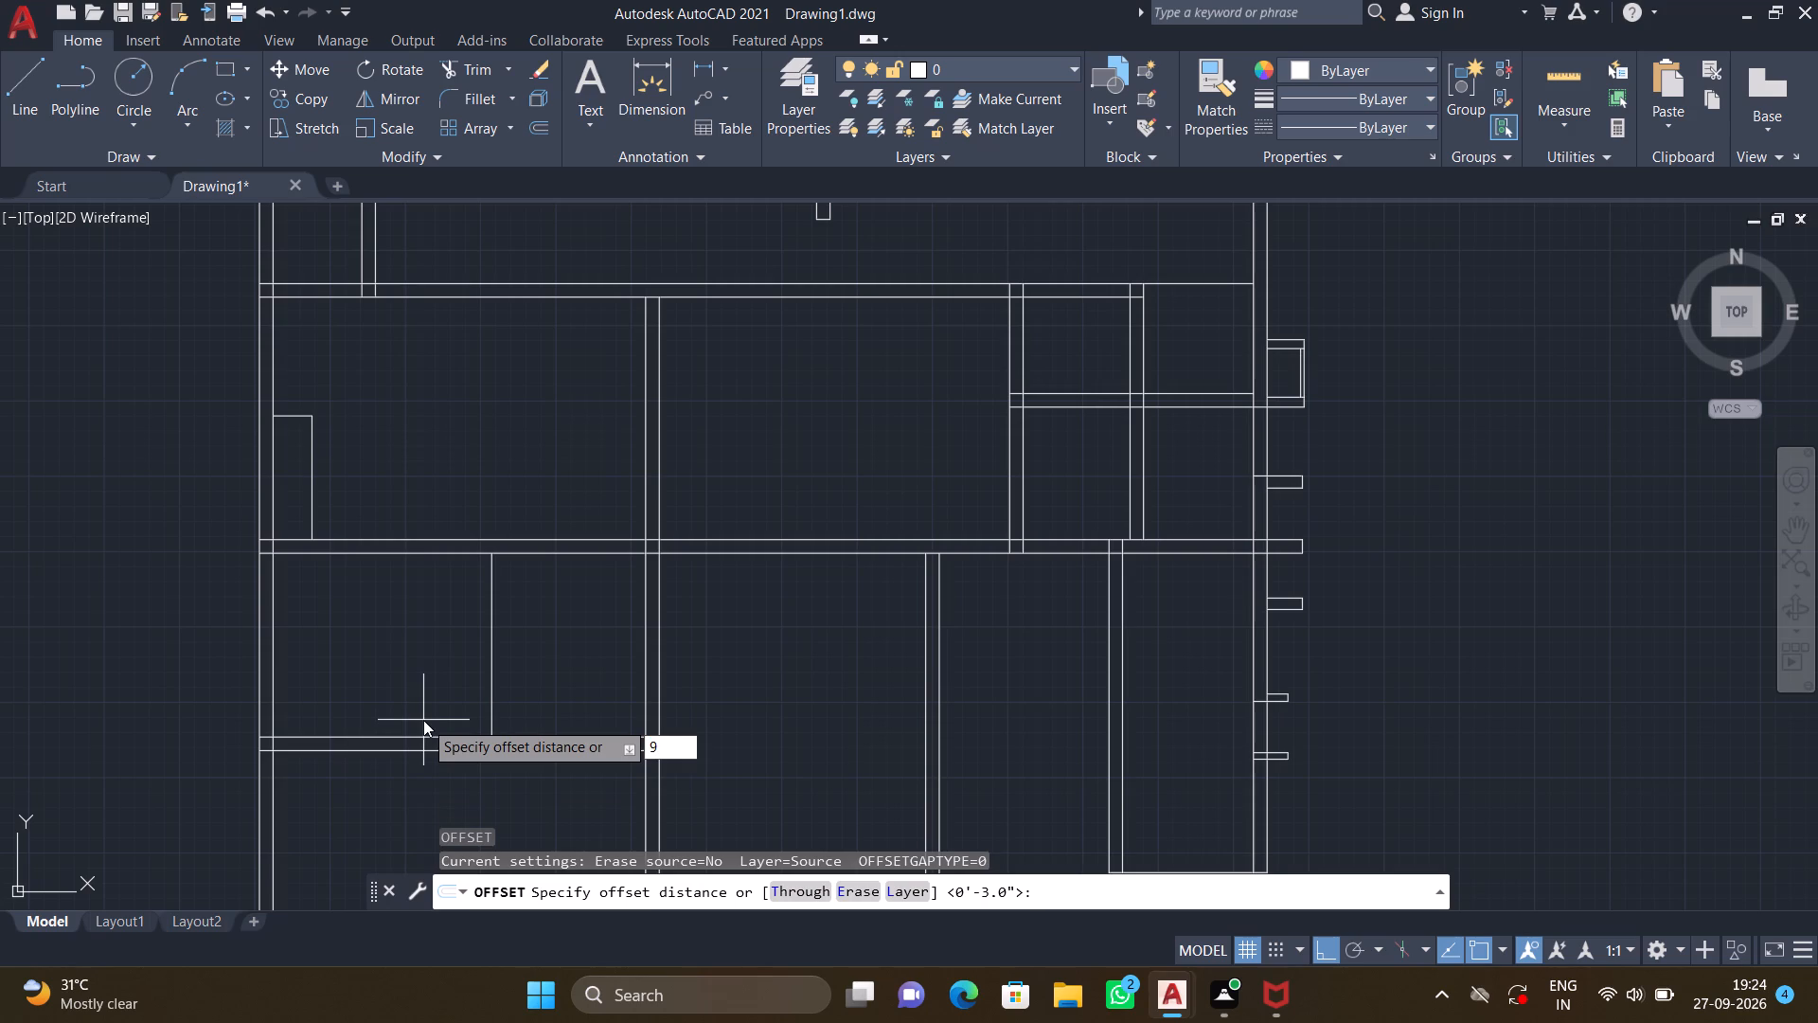
pyautogui.press('Return')
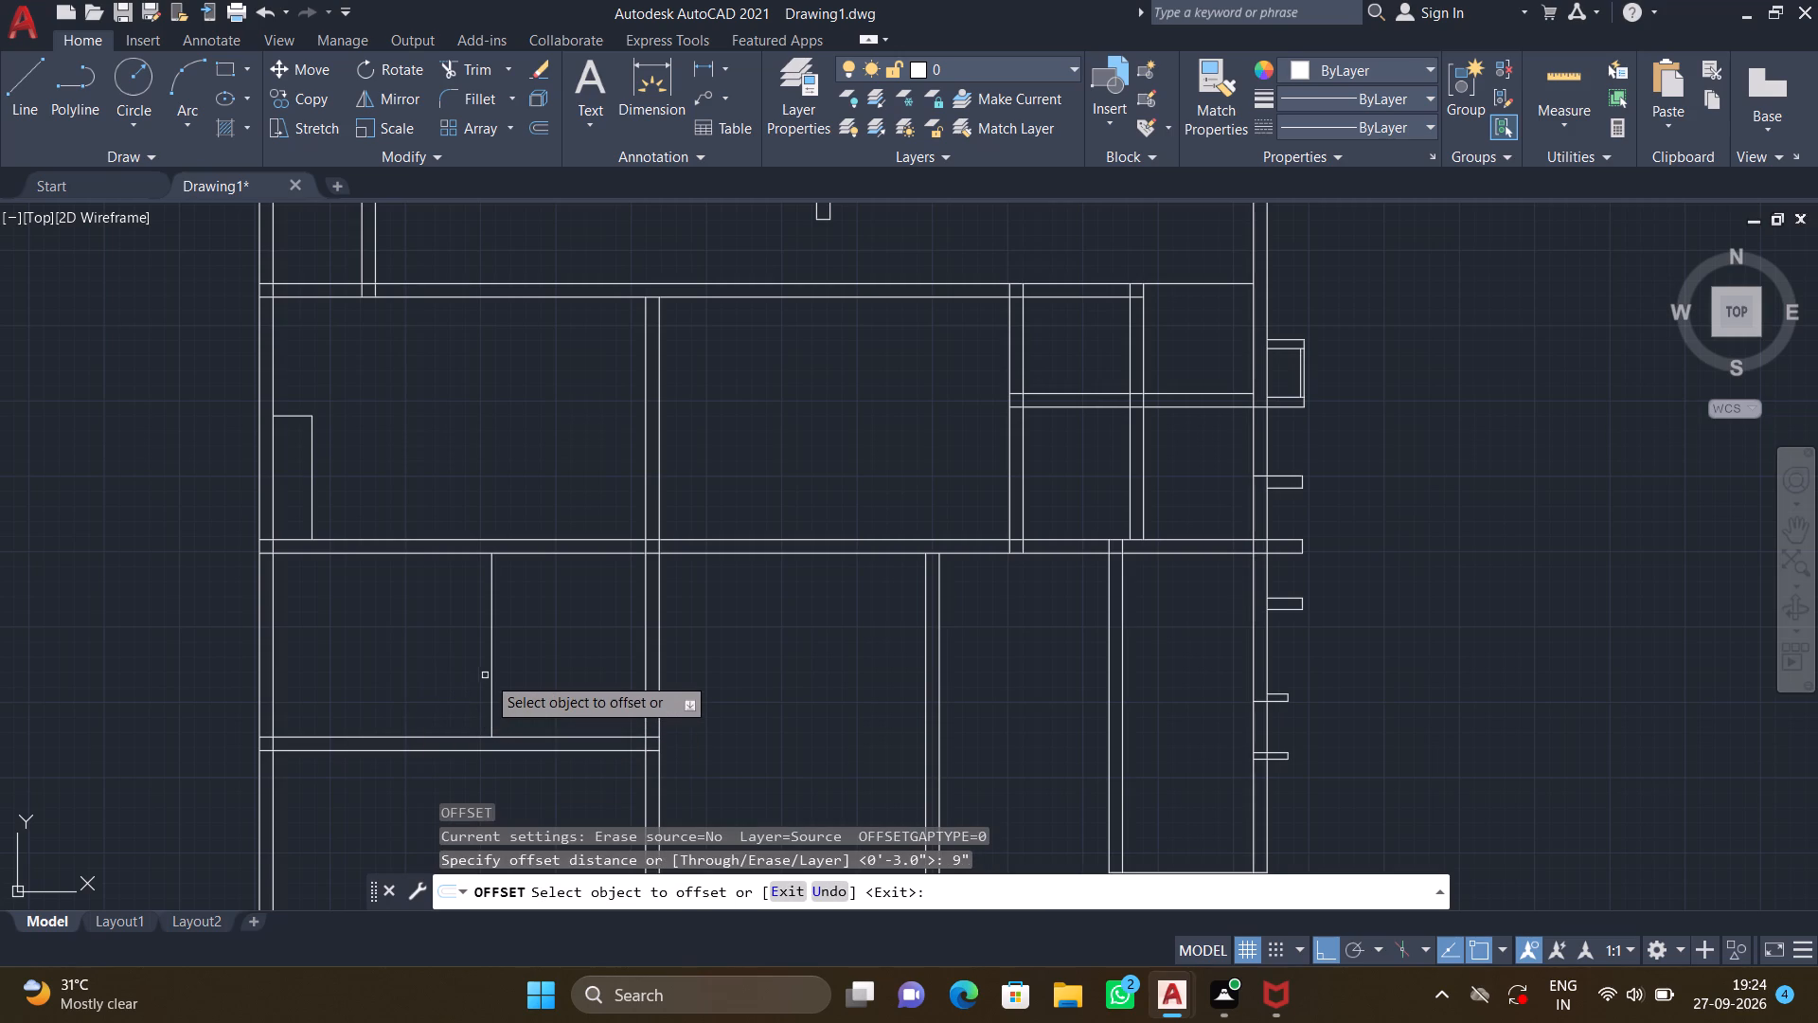
pyautogui.click(489, 673)
pyautogui.click(401, 675)
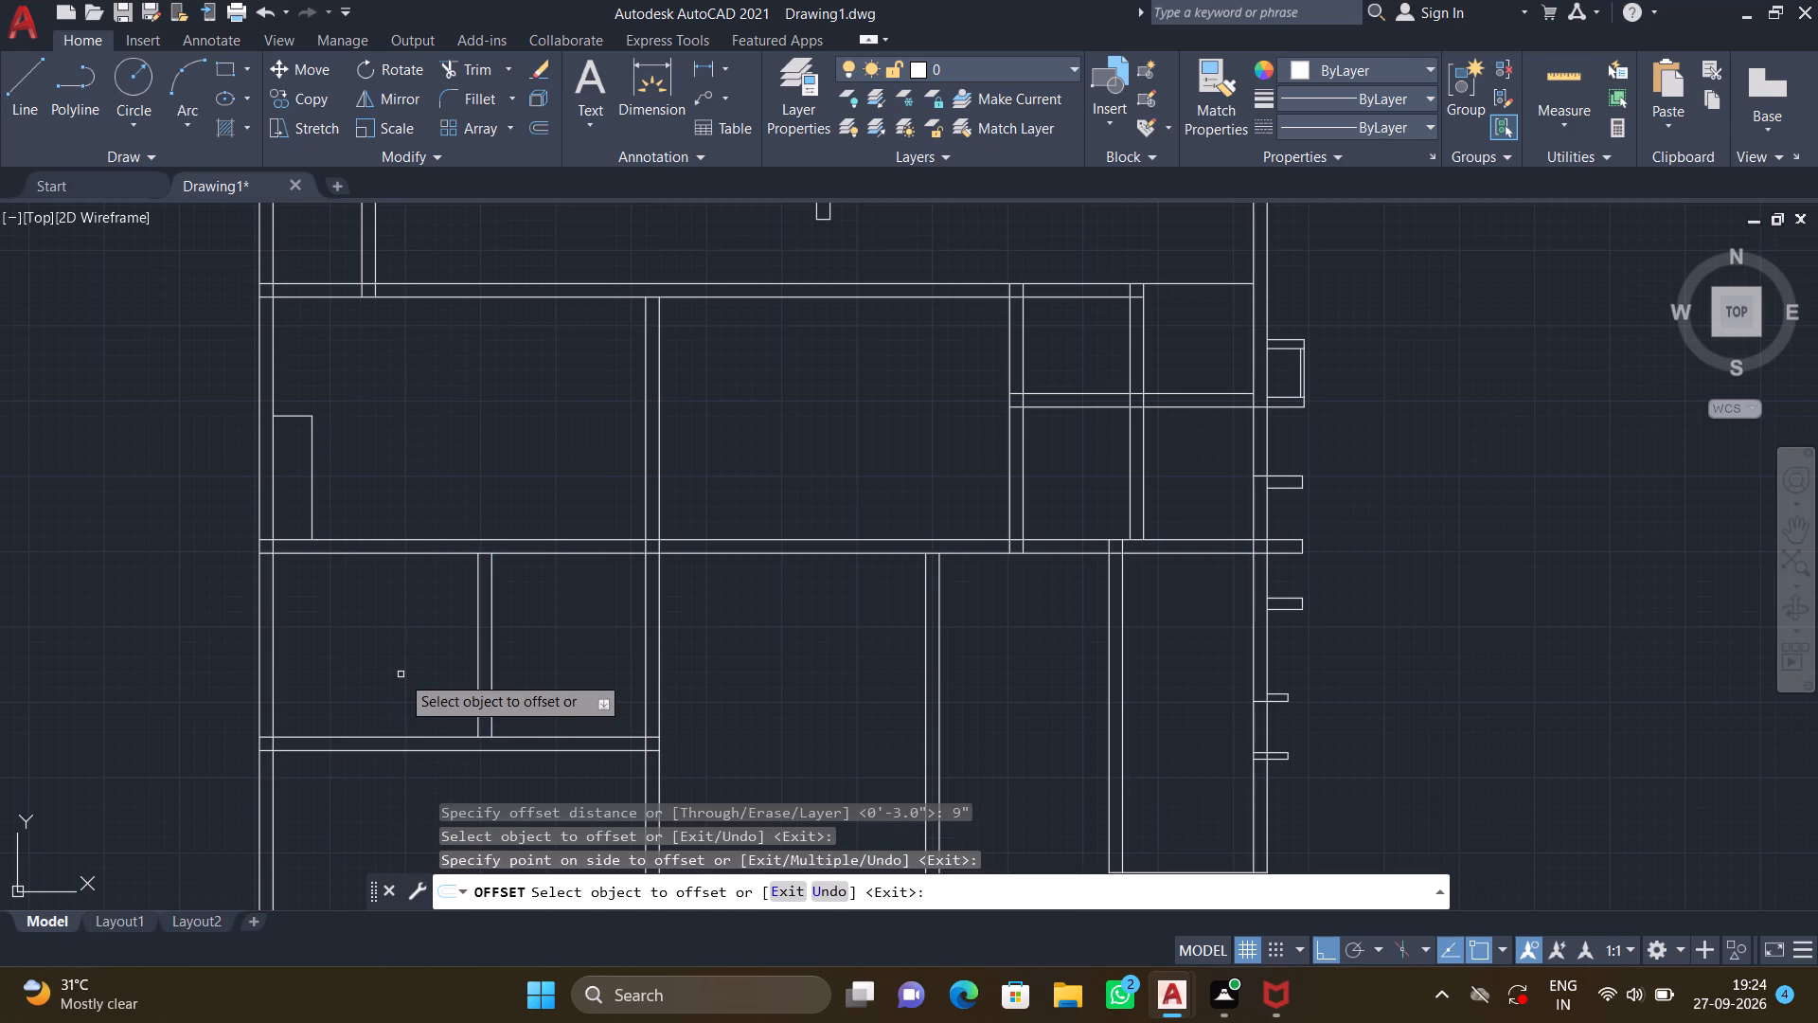
pyautogui.press('Return')
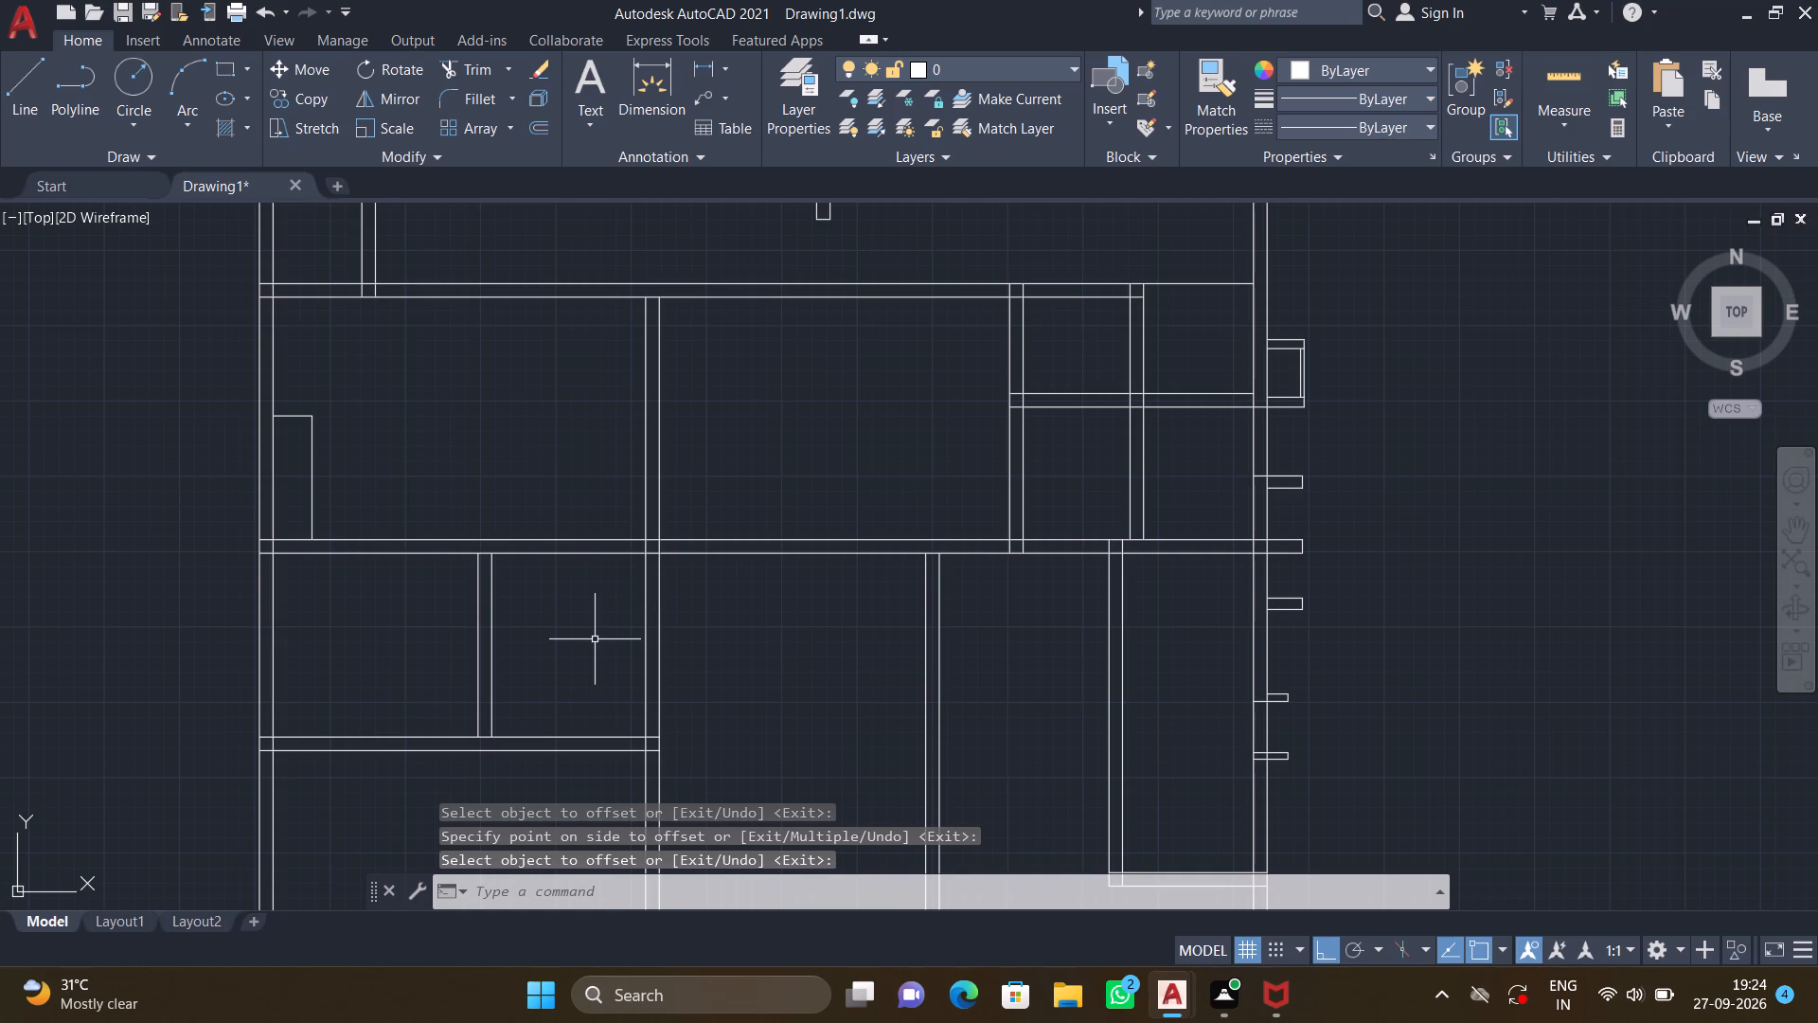
# In the small room east of the new 9" partition, draw a line about 8'-5" south from the north wall, turning east to the east wall.
pyautogui.press('l')
pyautogui.press('Return')
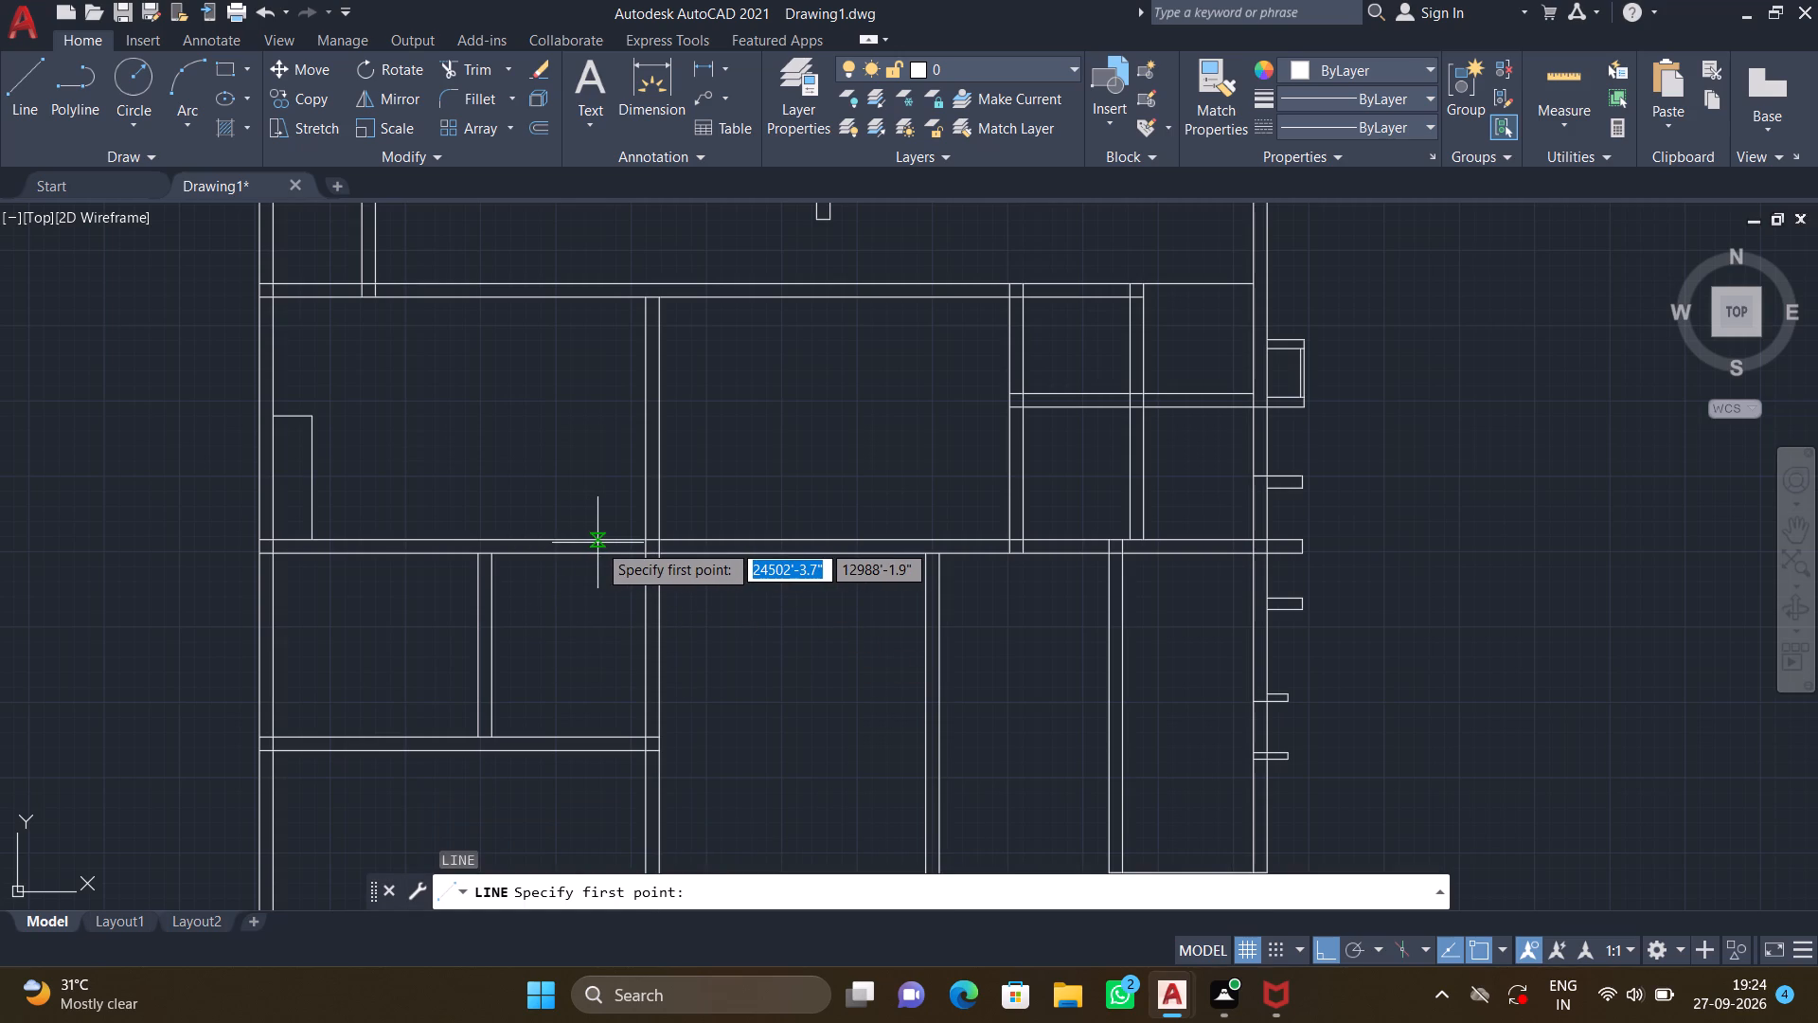
pyautogui.scroll(2, 597, 543)
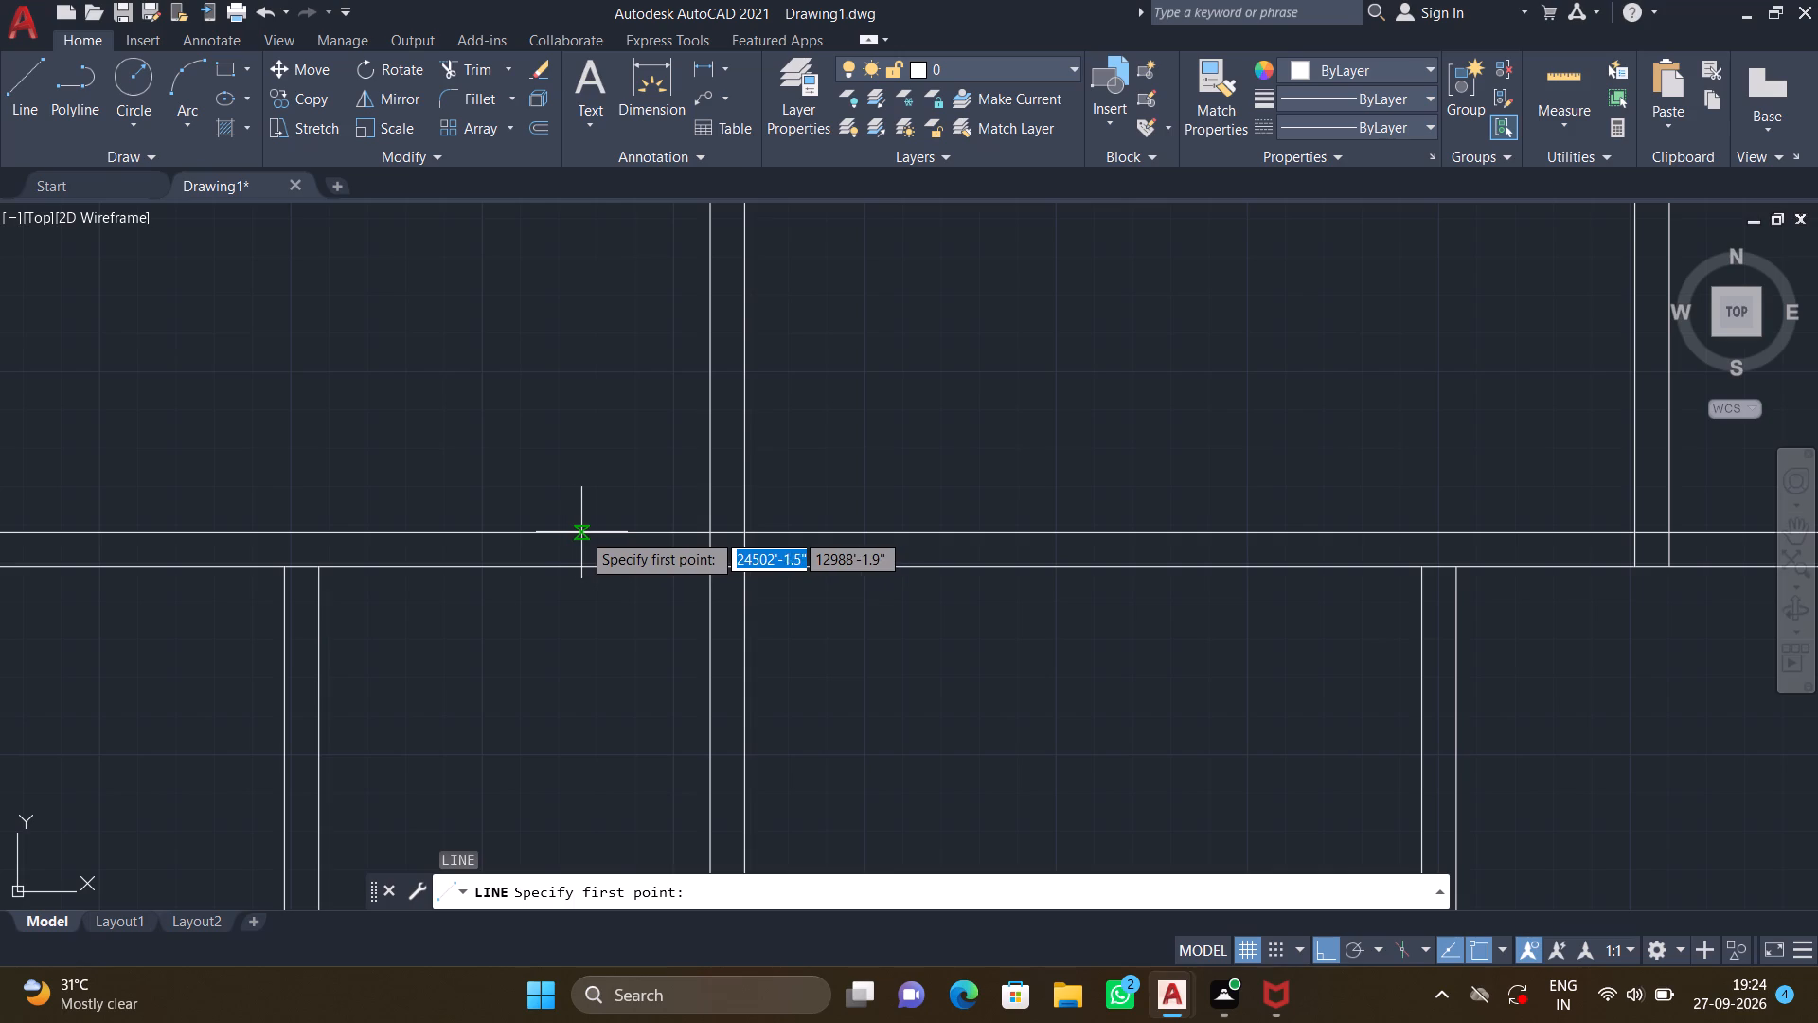
pyautogui.click(579, 532)
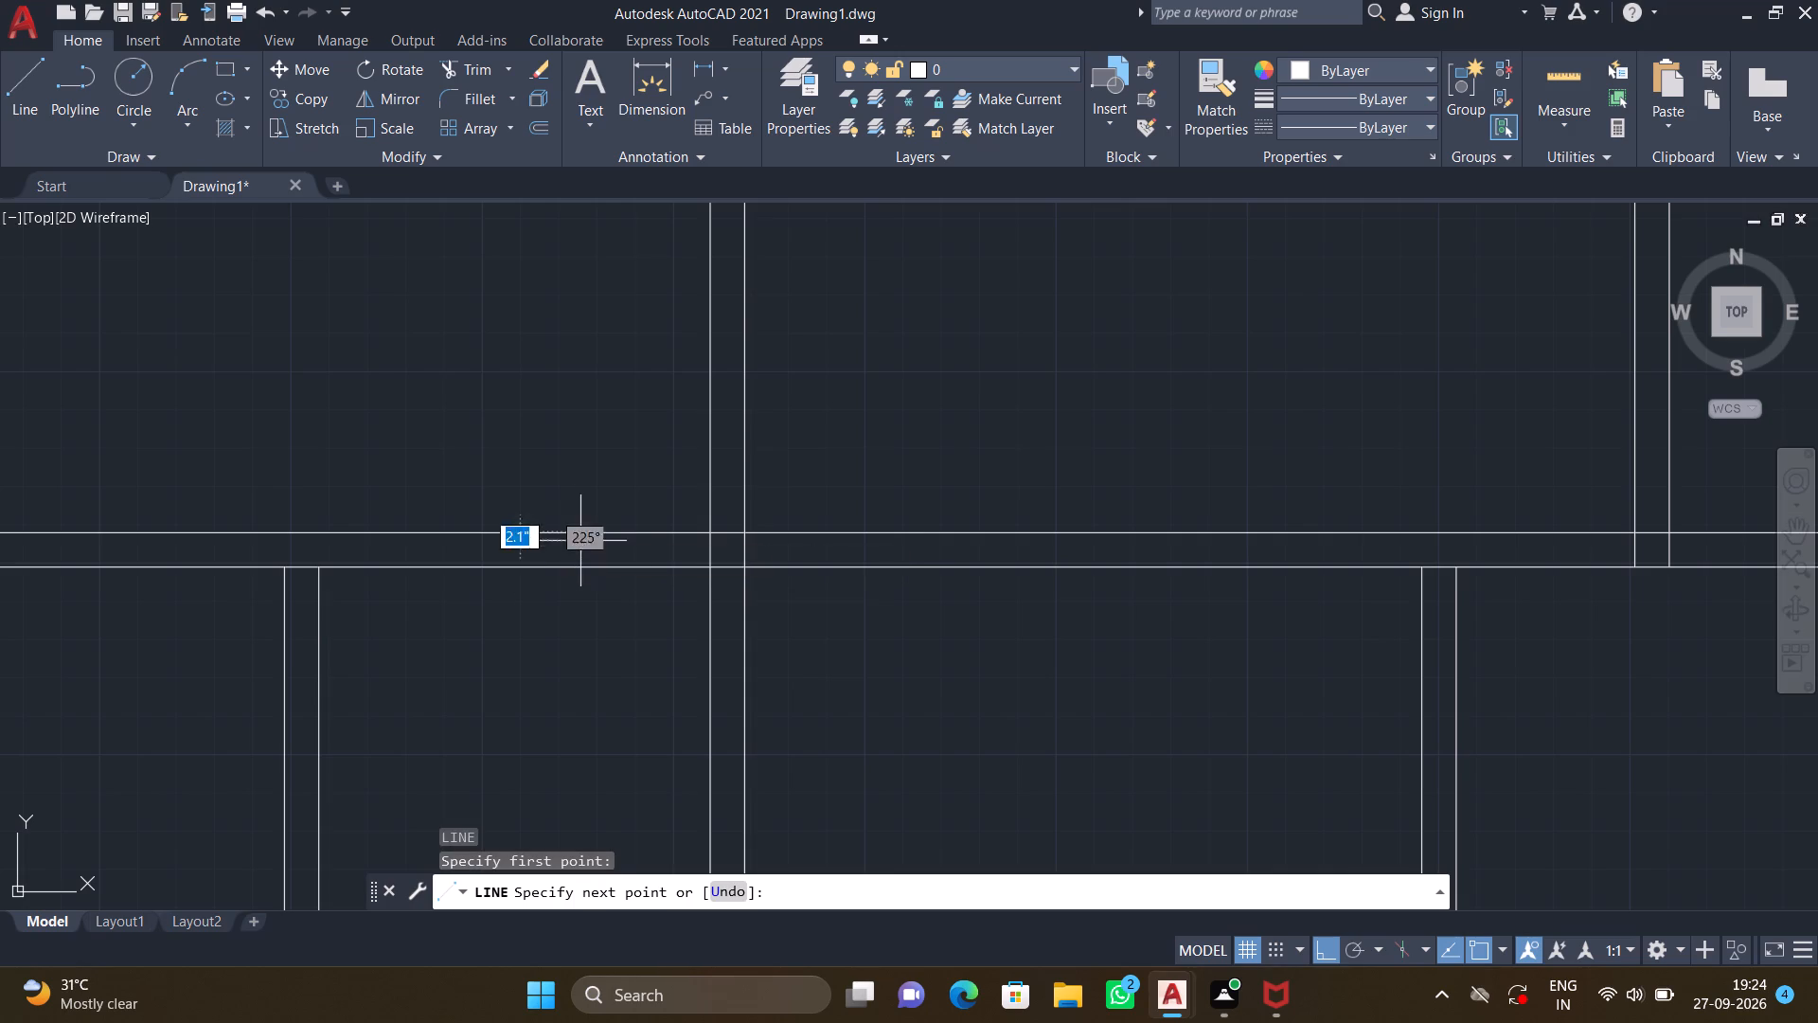
pyautogui.scroll(-3, 587, 681)
pyautogui.moveTo(567, 728); pyautogui.dragTo(534, 554, button='middle')
pyautogui.scroll(4, 547, 578)
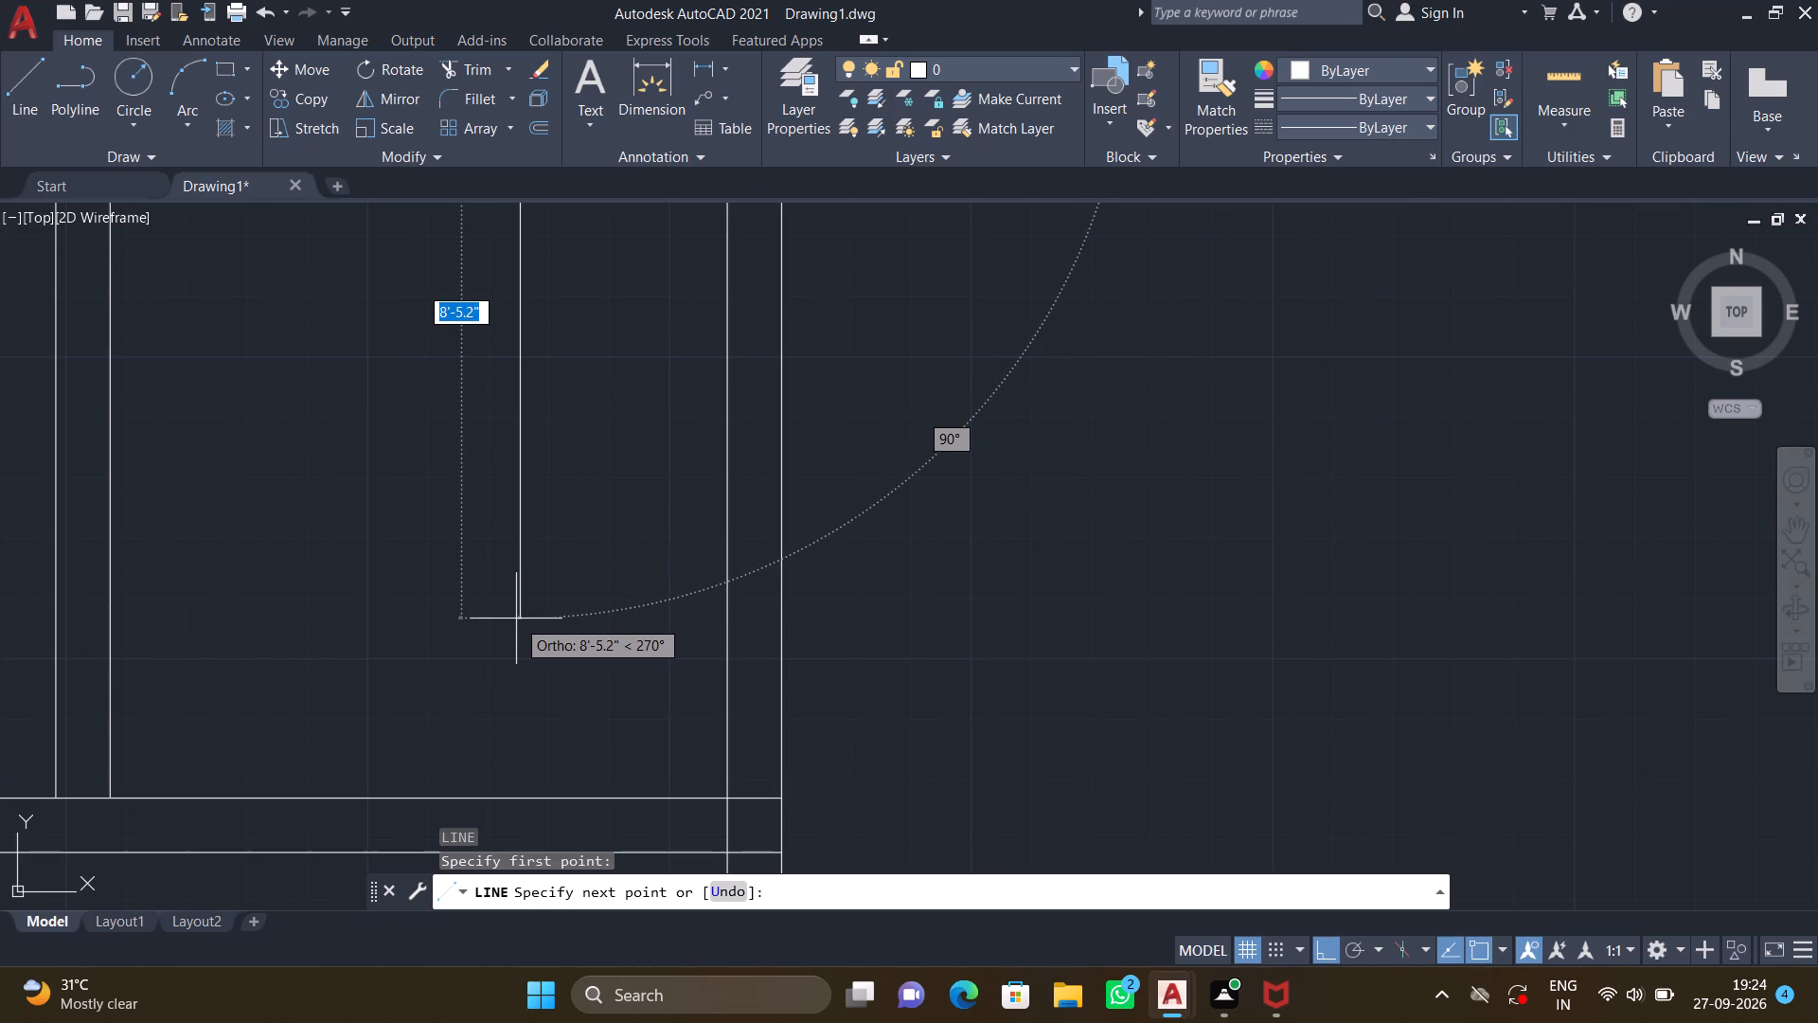
pyautogui.click(516, 619)
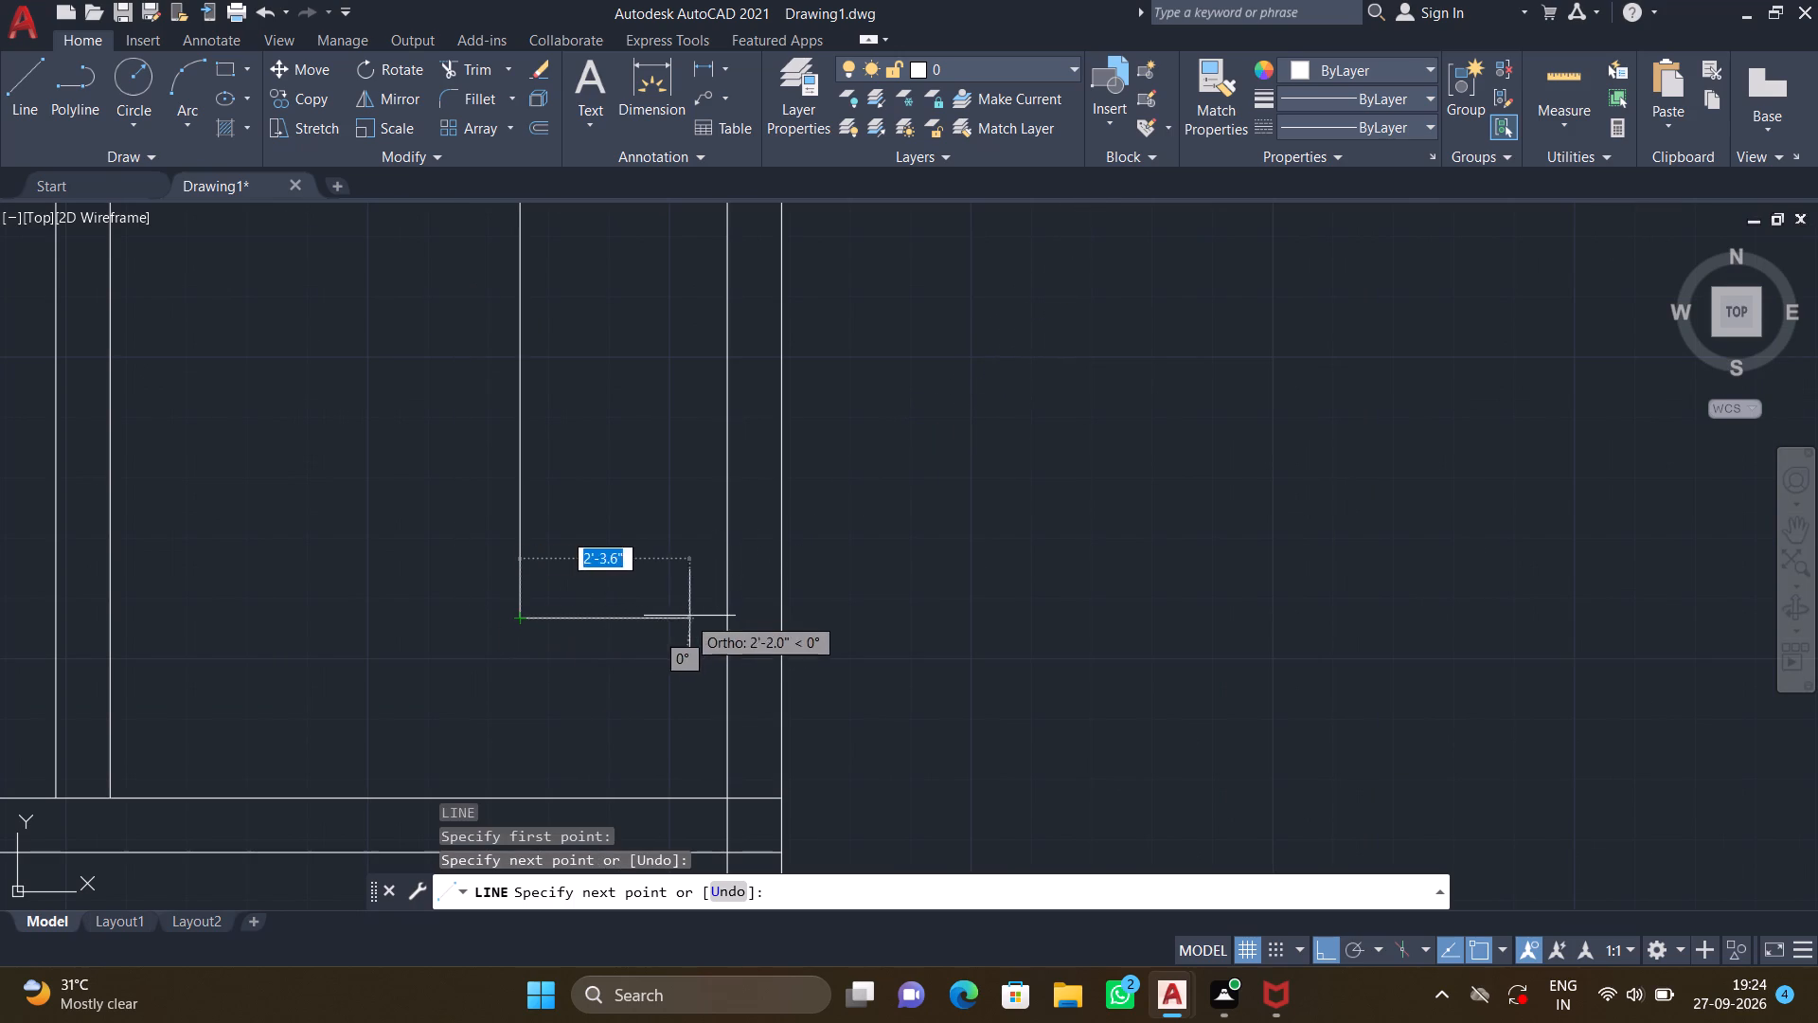
pyautogui.click(727, 620)
pyautogui.press('Return')
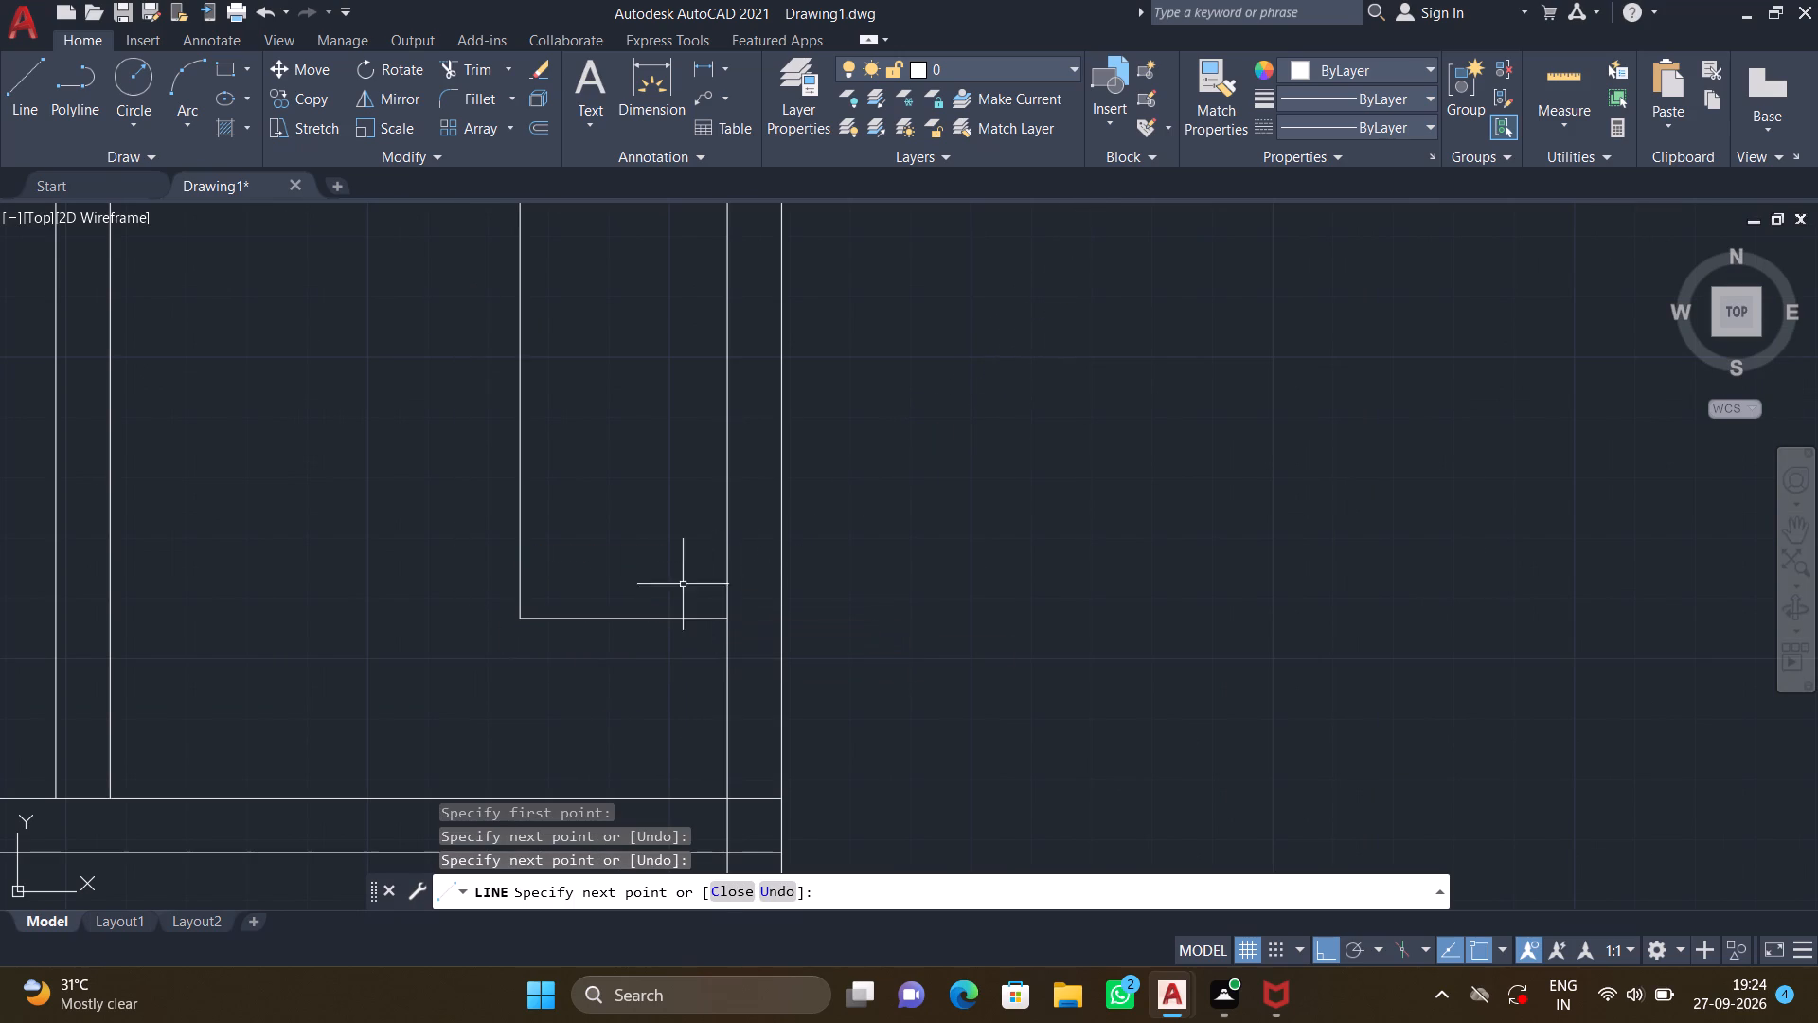
# Extend that L-shape's corner with a line about 5'-8" long running west to the partition's east face.
pyautogui.press('space')
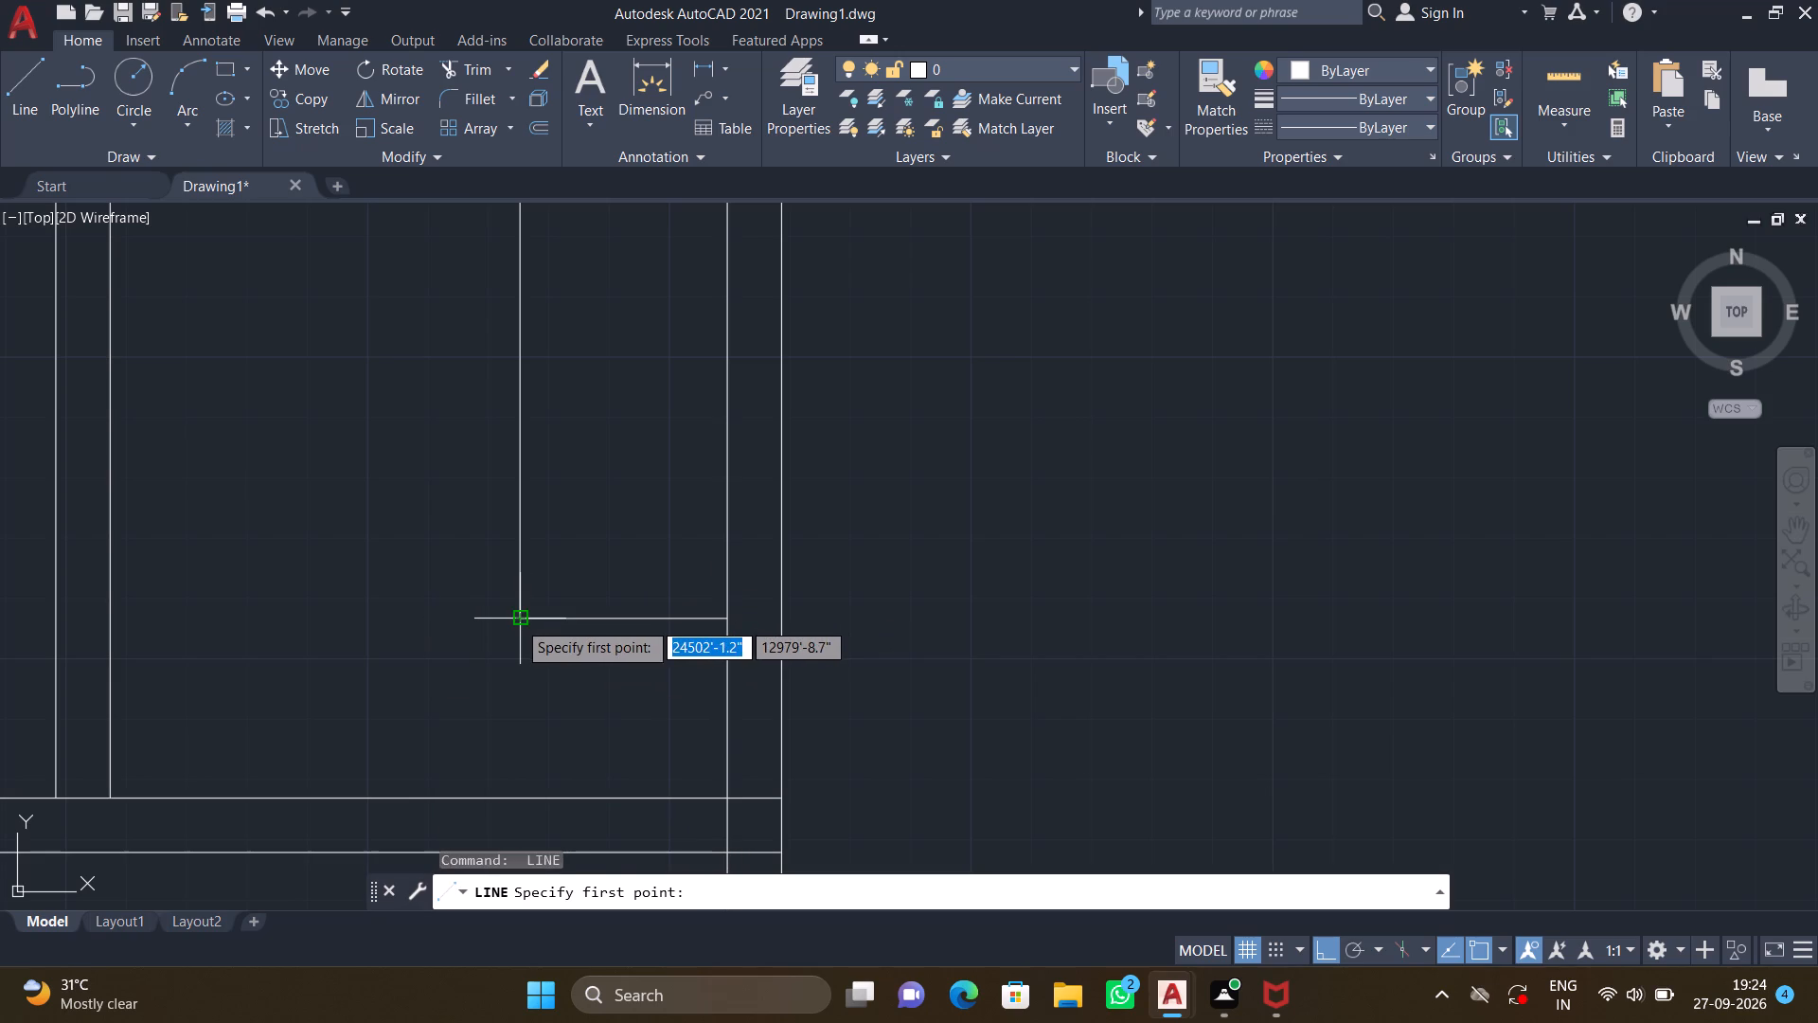
pyautogui.click(517, 620)
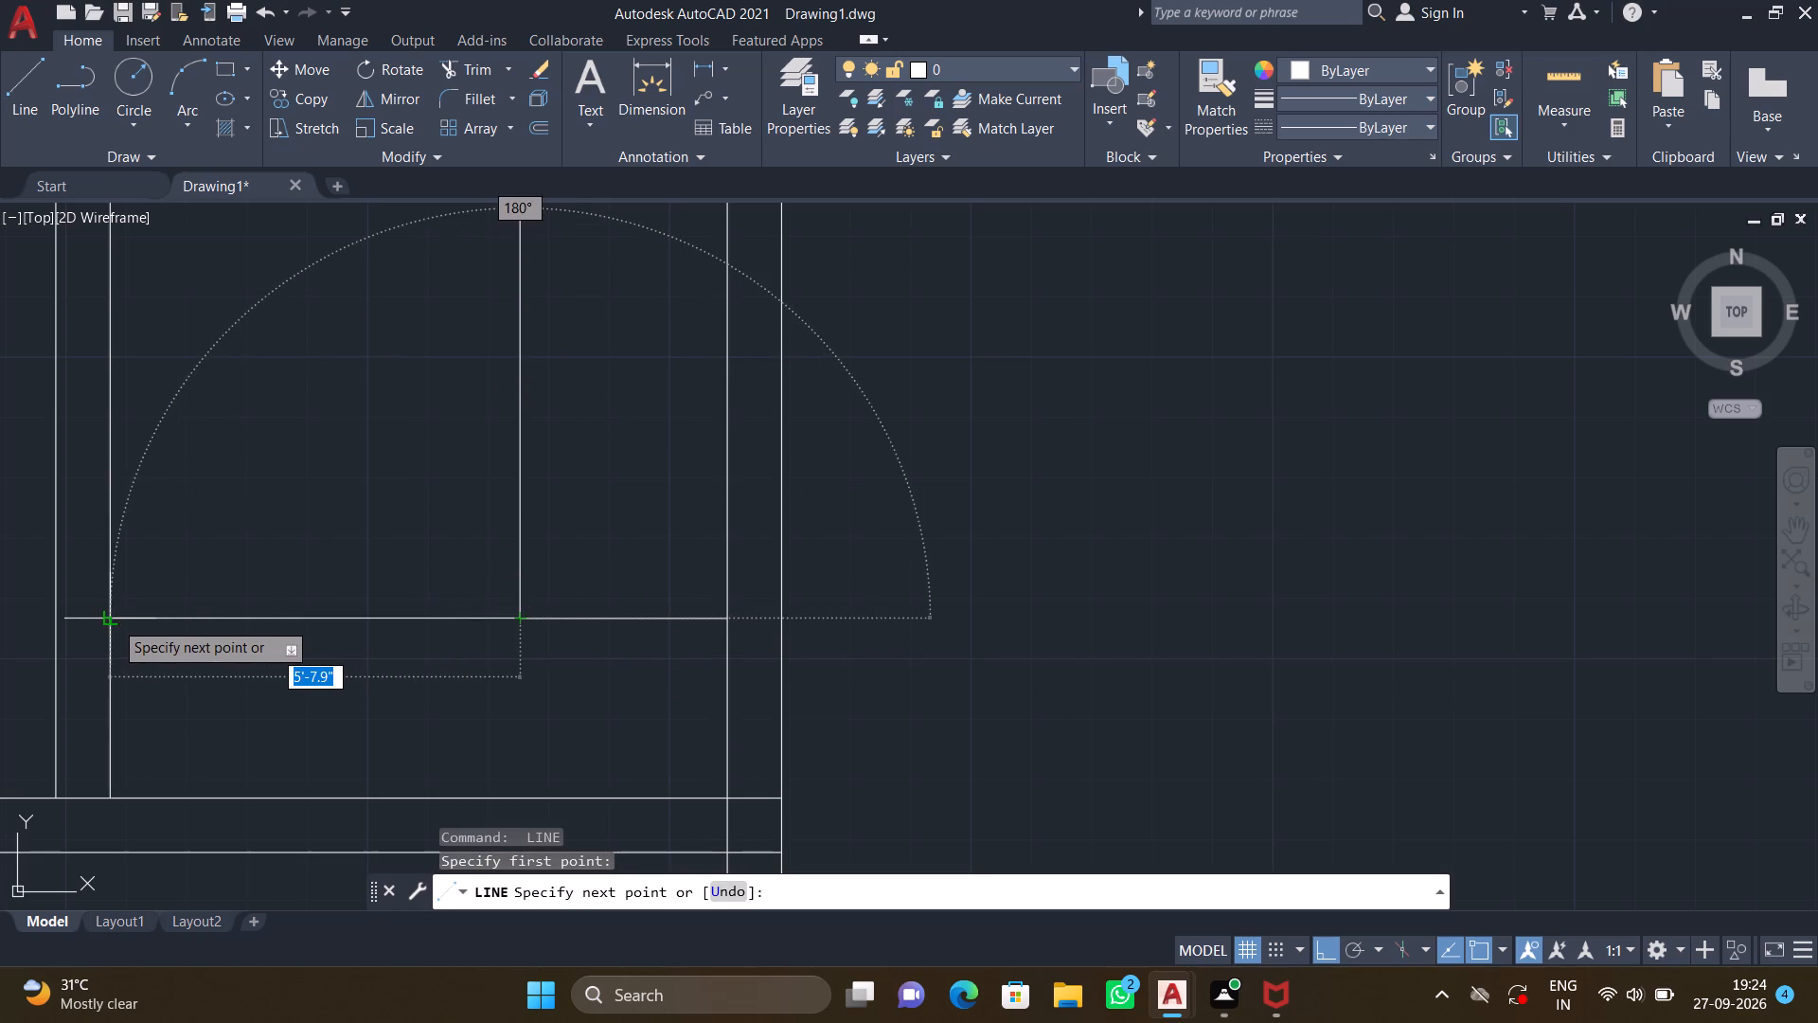
pyautogui.click(113, 619)
pyautogui.press('Return')
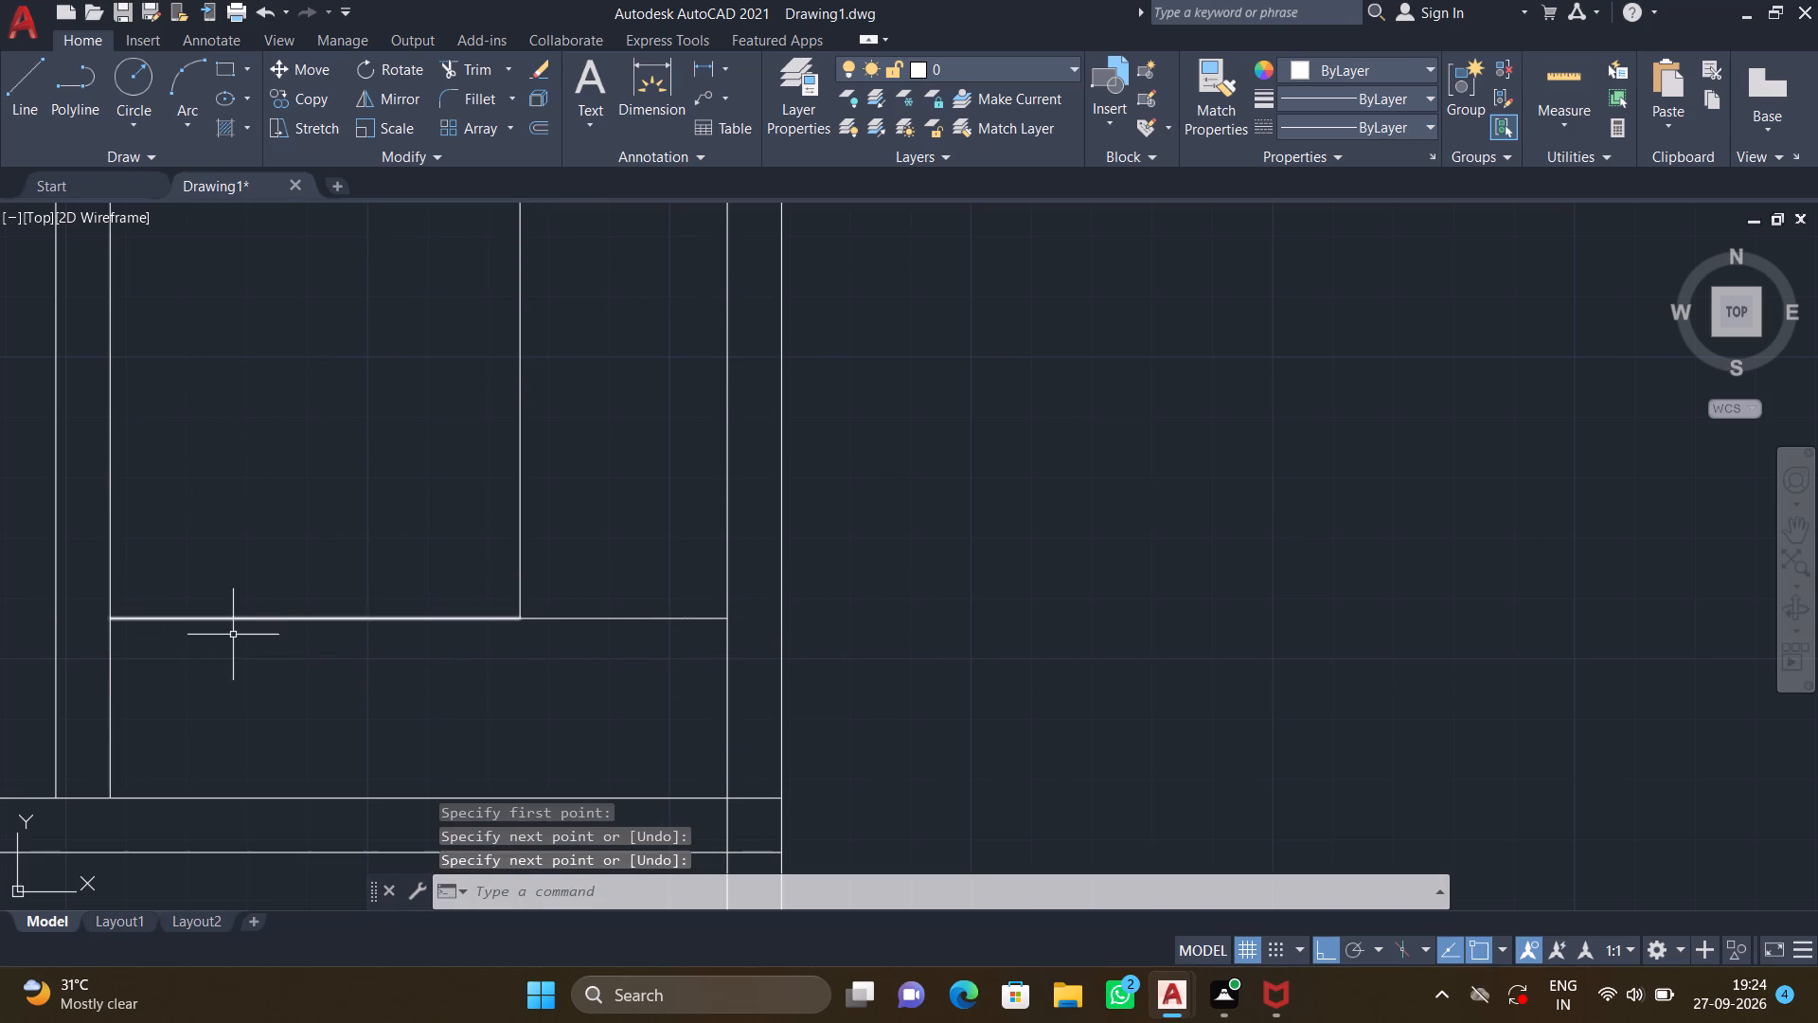
# In the adjacent larger room to the east, draw a line about 15' south from the north wall, turning west to the west wall.
pyautogui.scroll(-2, 233, 633)
pyautogui.moveTo(236, 669); pyautogui.dragTo(390, 600, button='middle')
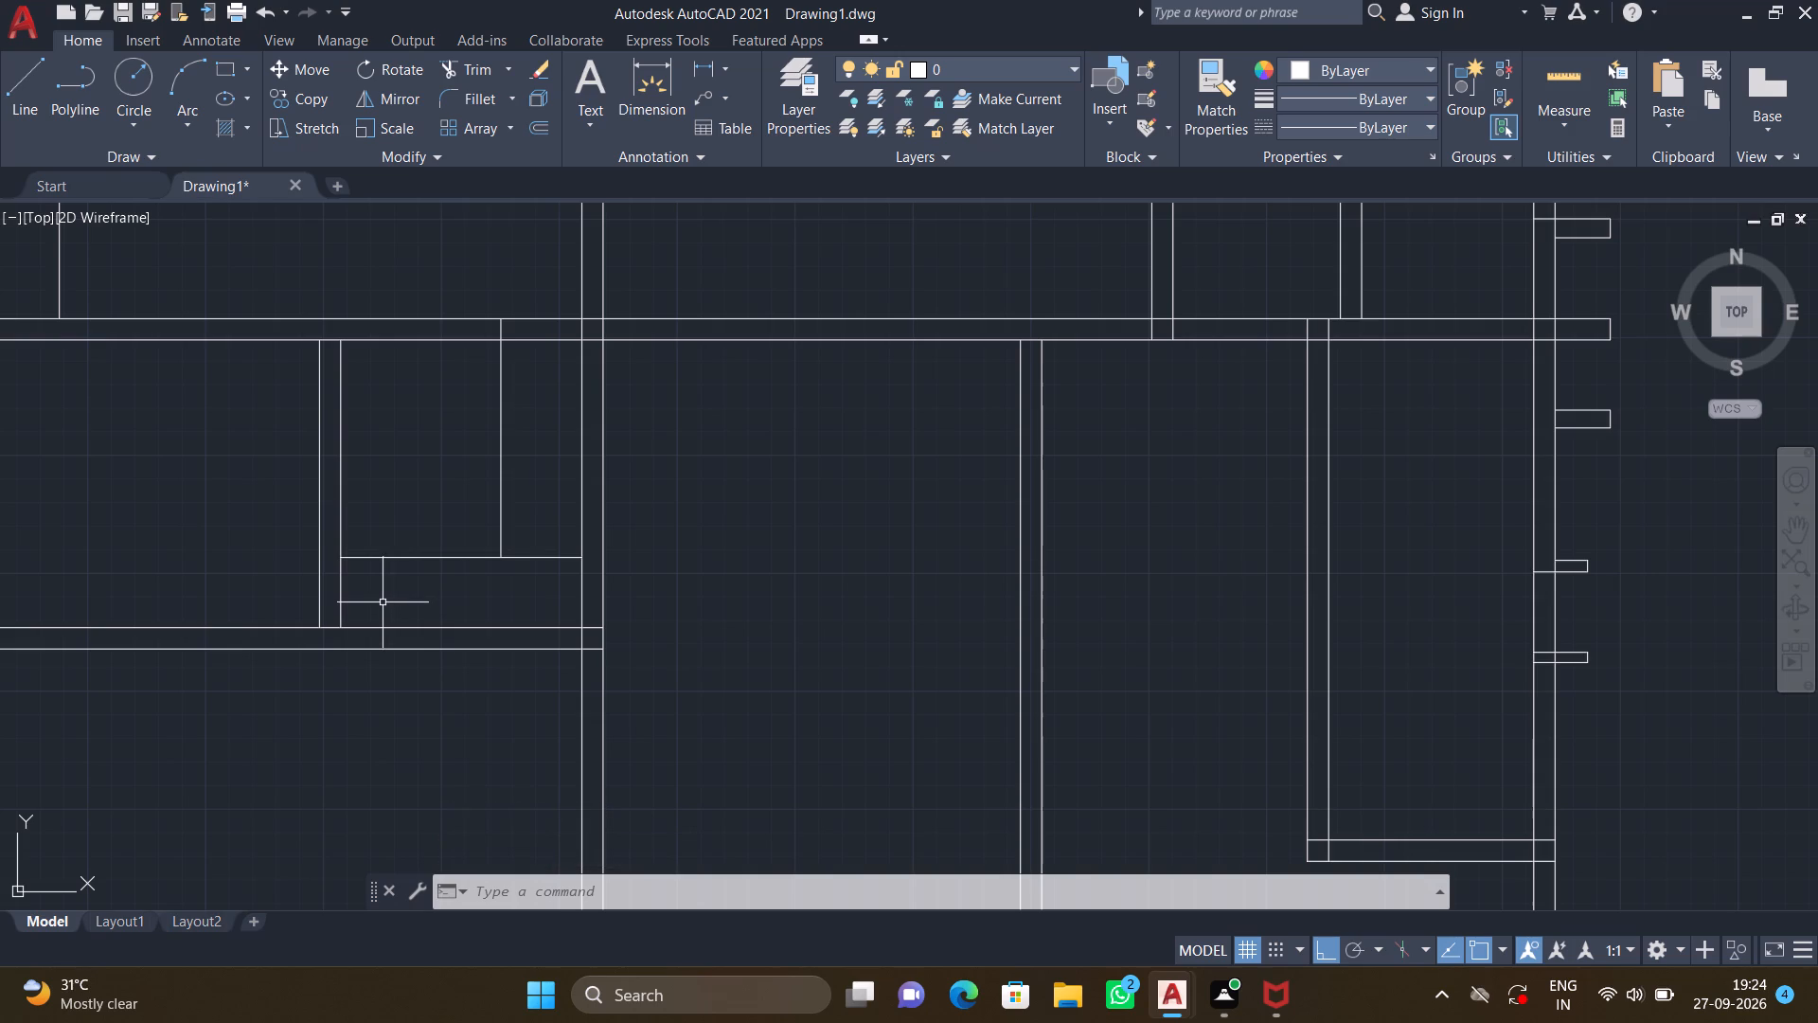
pyautogui.scroll(-3, 658, 526)
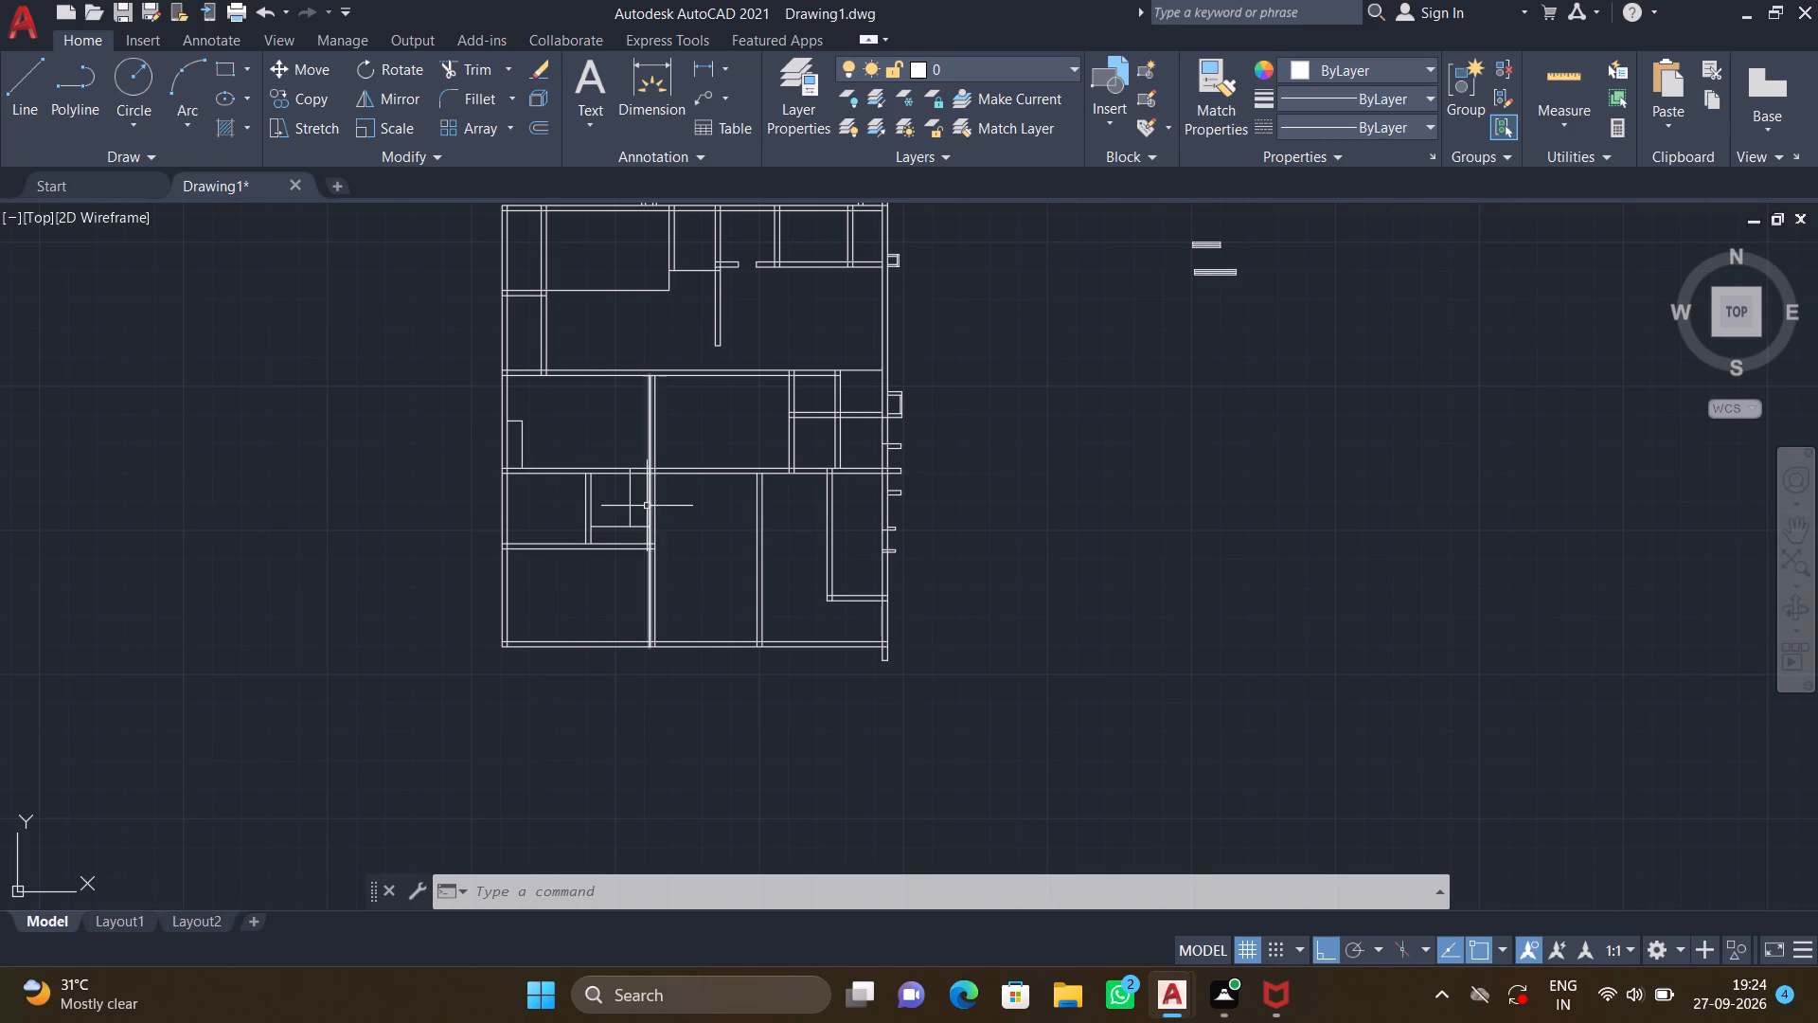
pyautogui.scroll(3, 680, 526)
pyautogui.press('l')
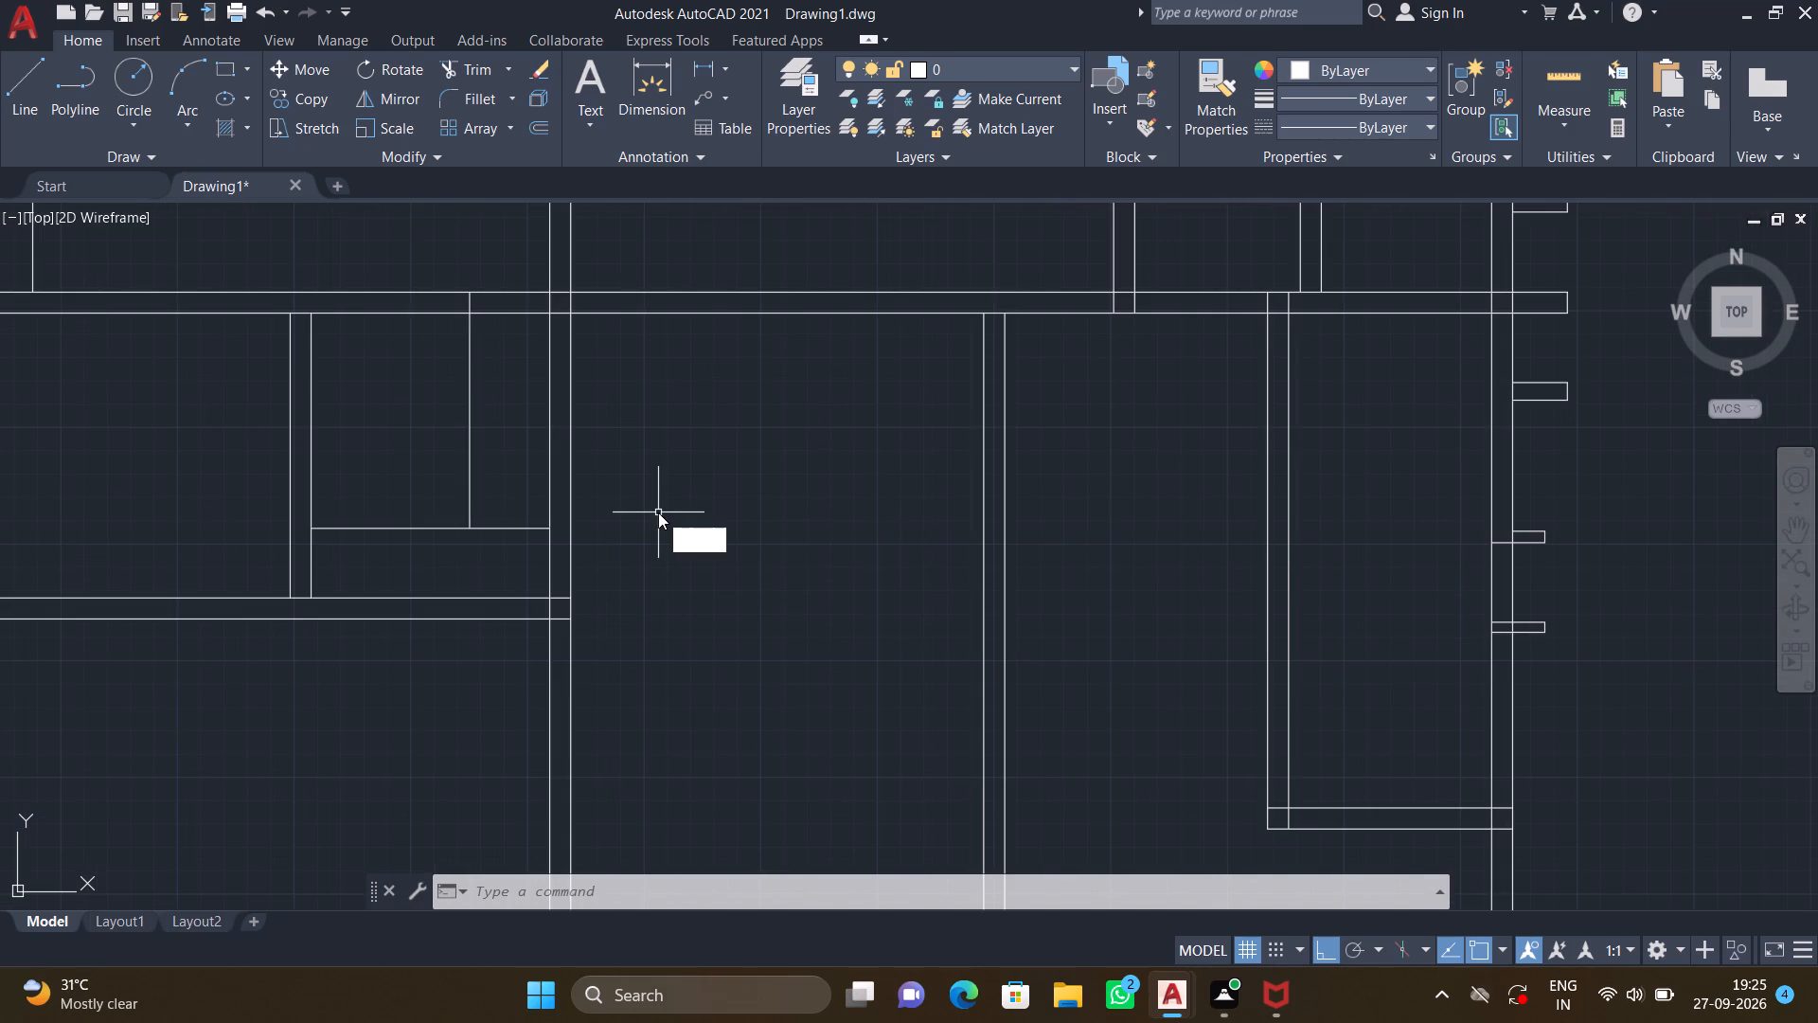
pyautogui.press('Return')
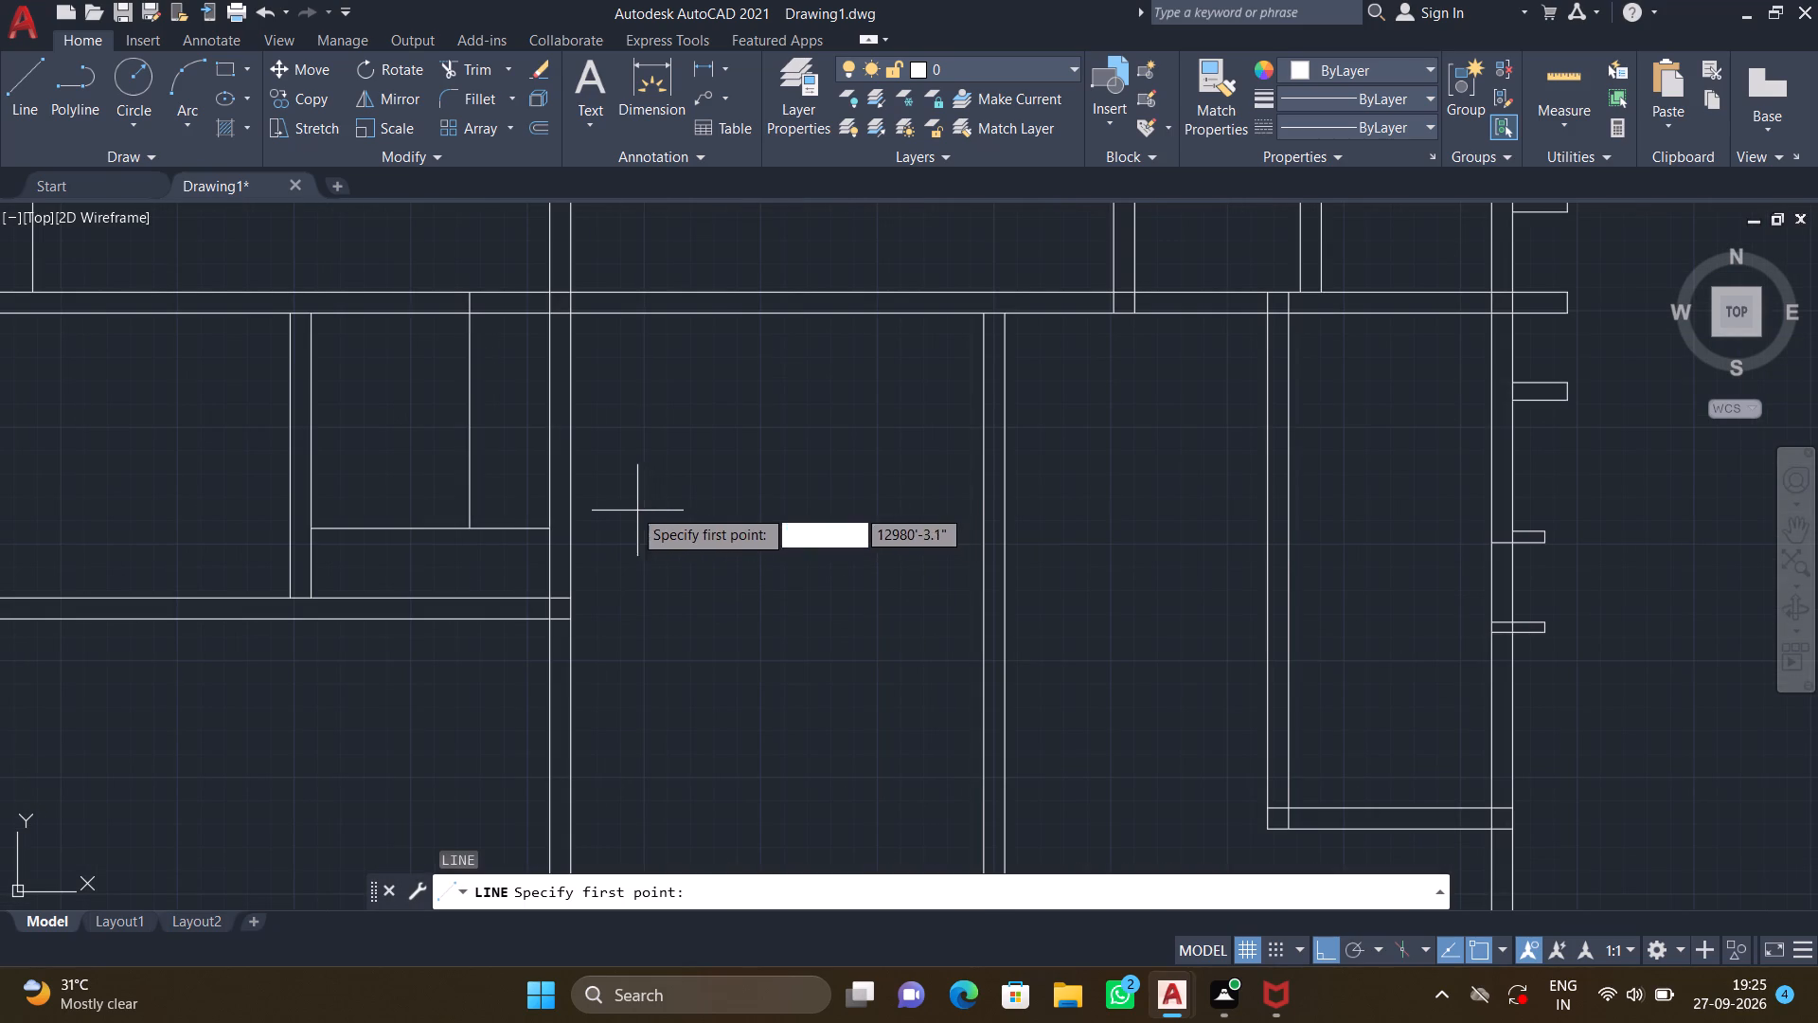
pyautogui.click(655, 314)
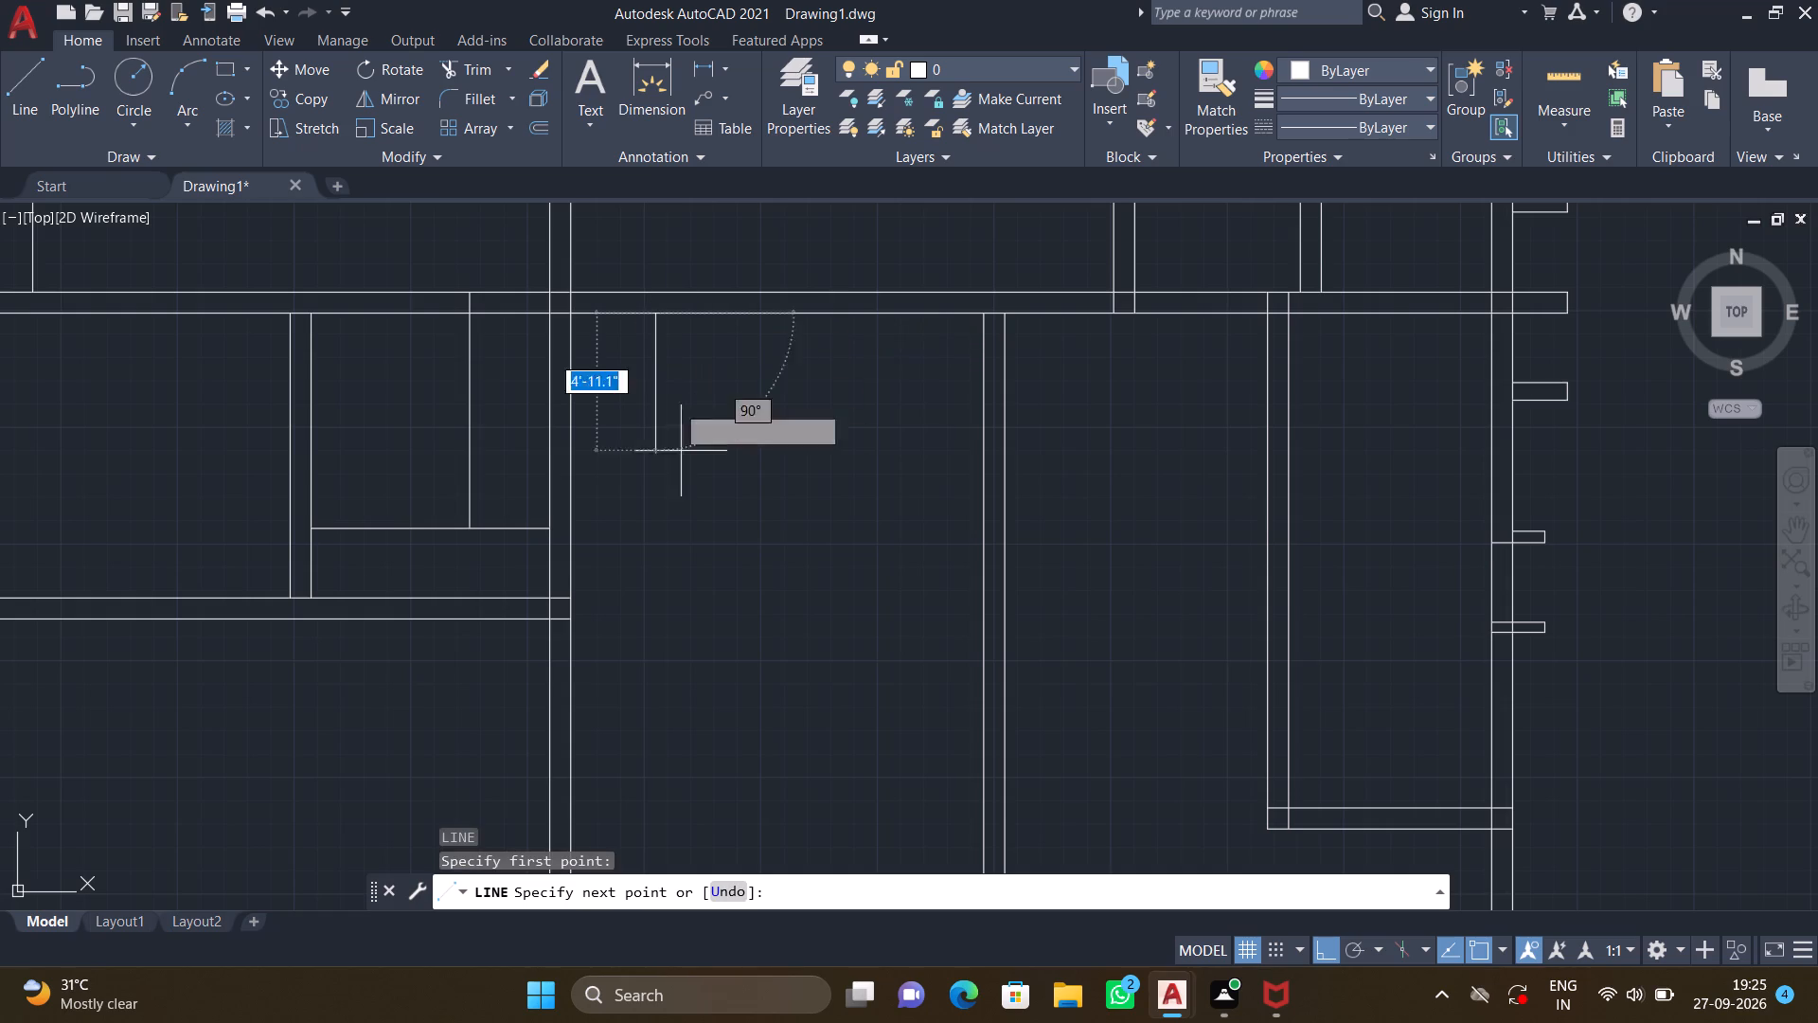
pyautogui.moveTo(624, 585); pyautogui.dragTo(601, 503, button='middle')
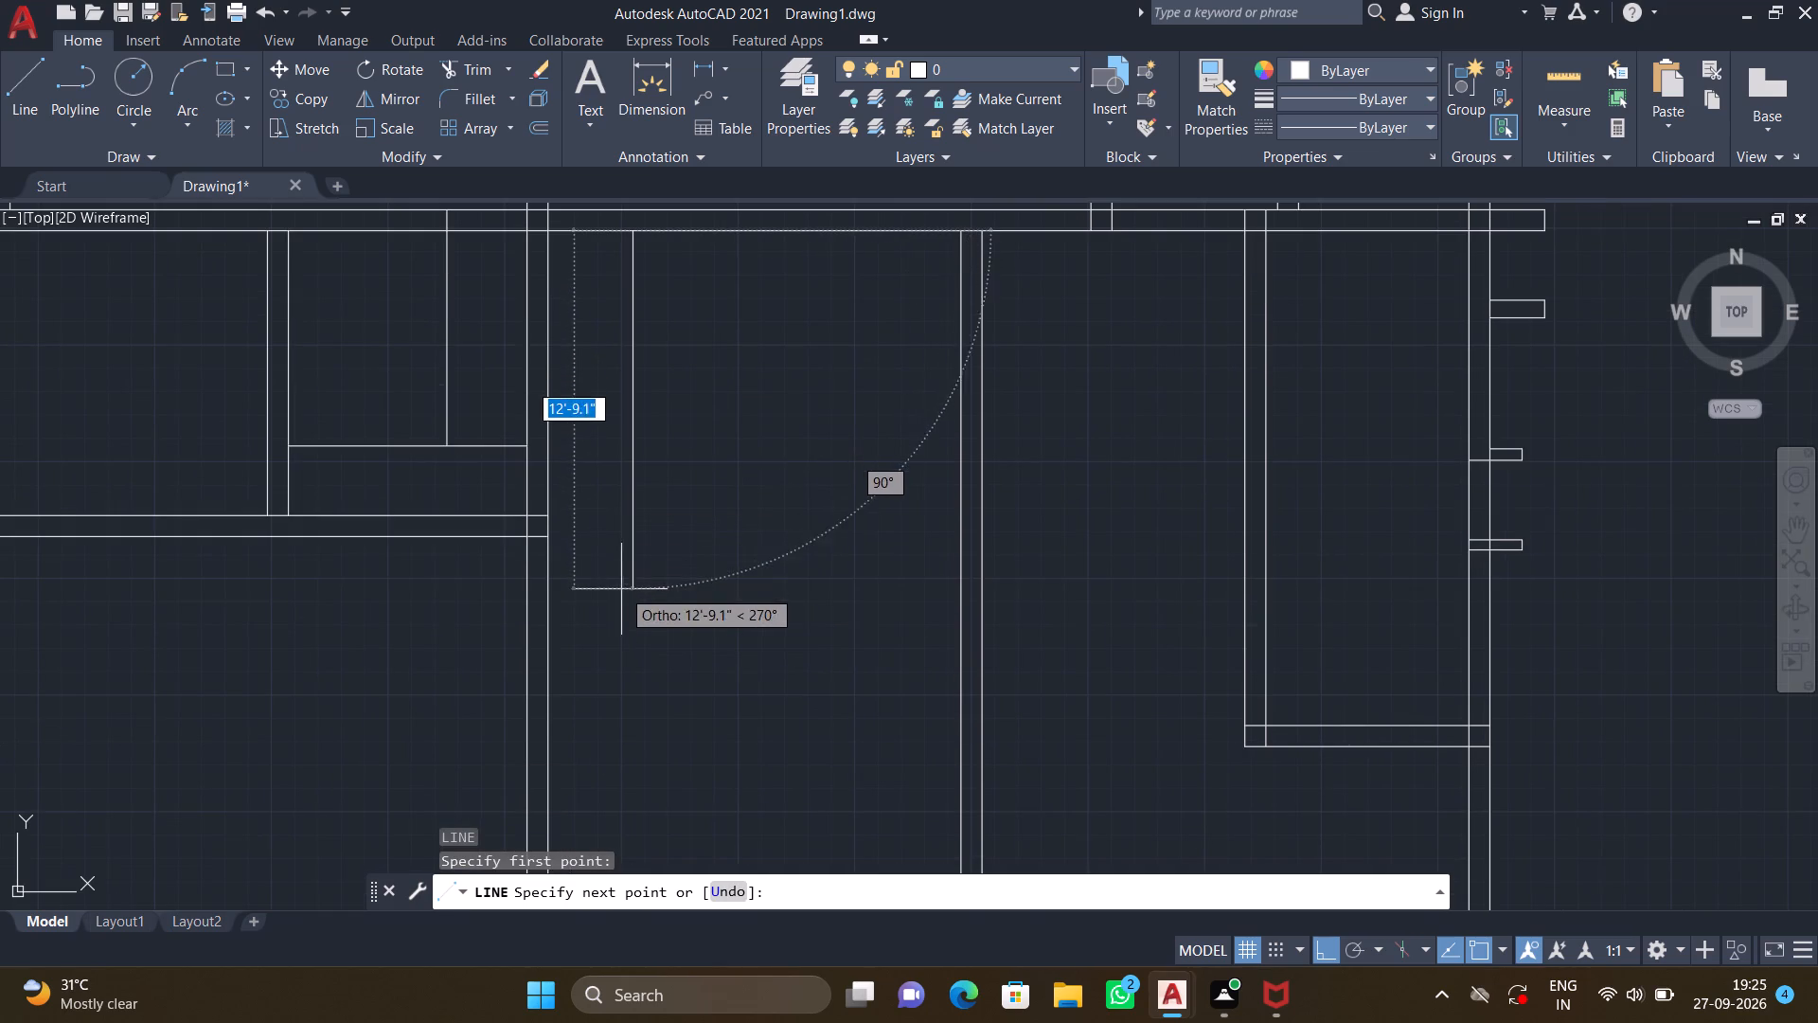
pyautogui.click(630, 649)
pyautogui.click(545, 643)
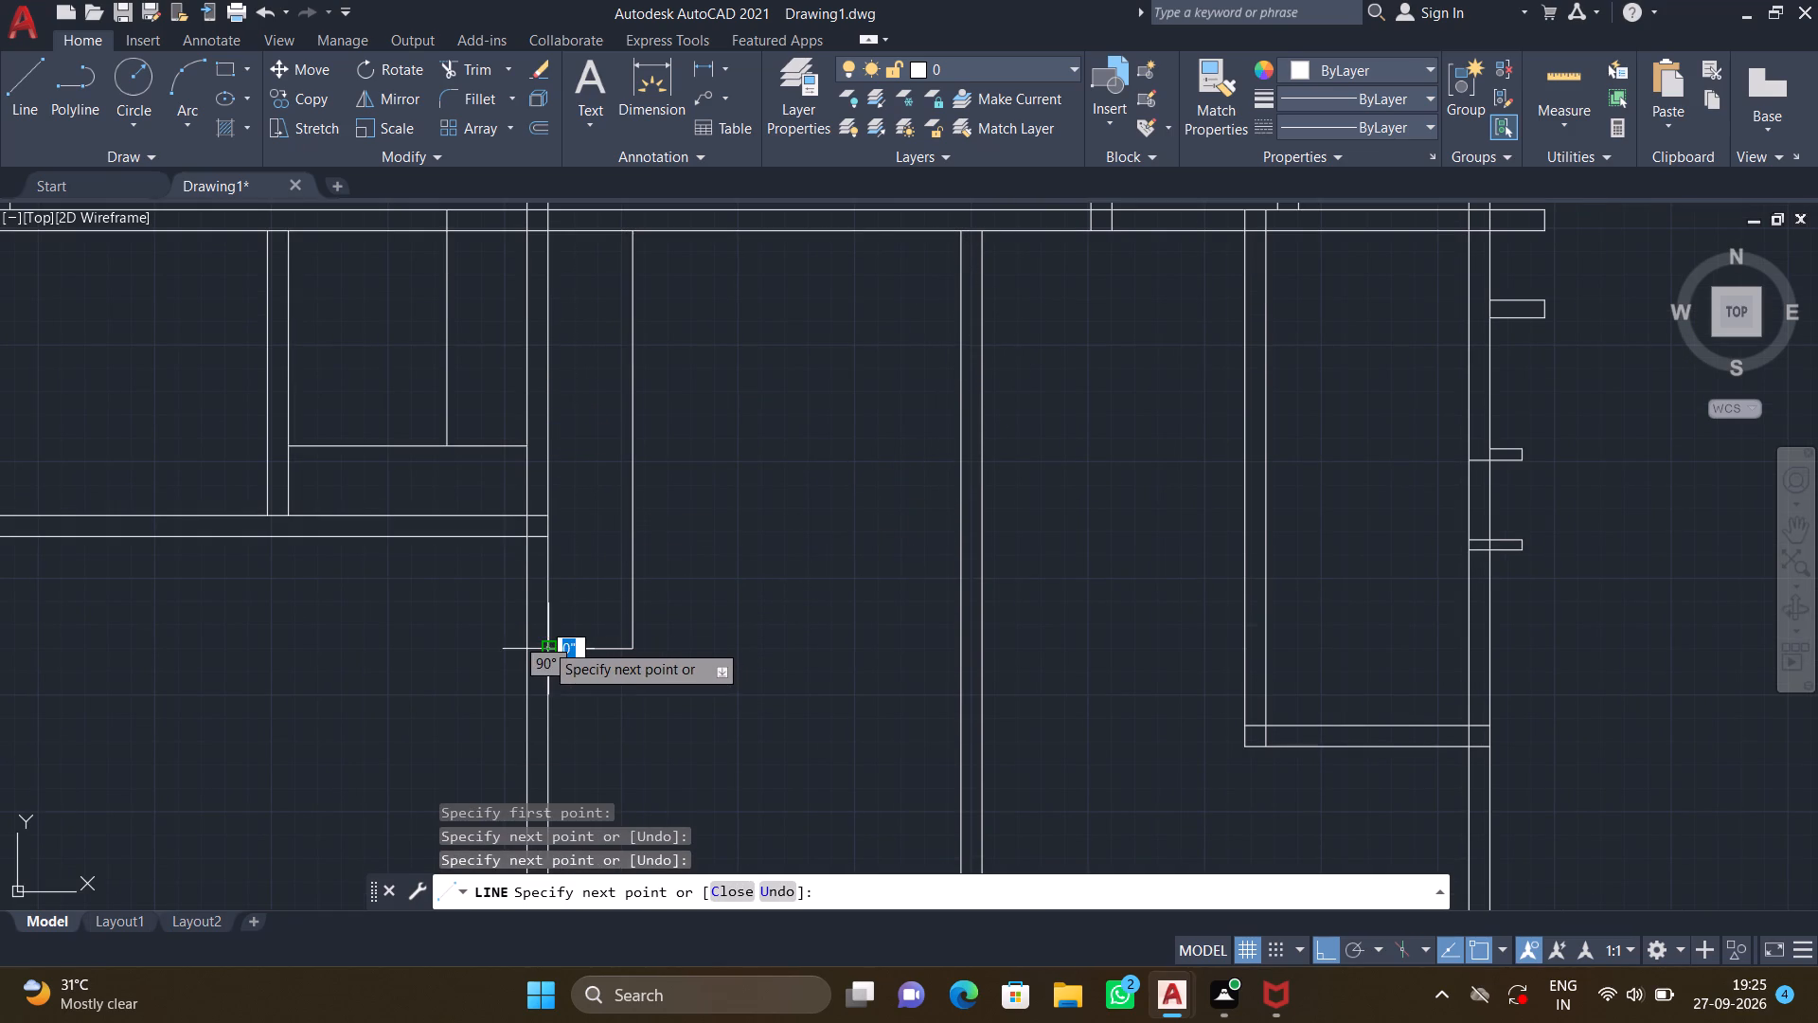
pyautogui.press('Return')
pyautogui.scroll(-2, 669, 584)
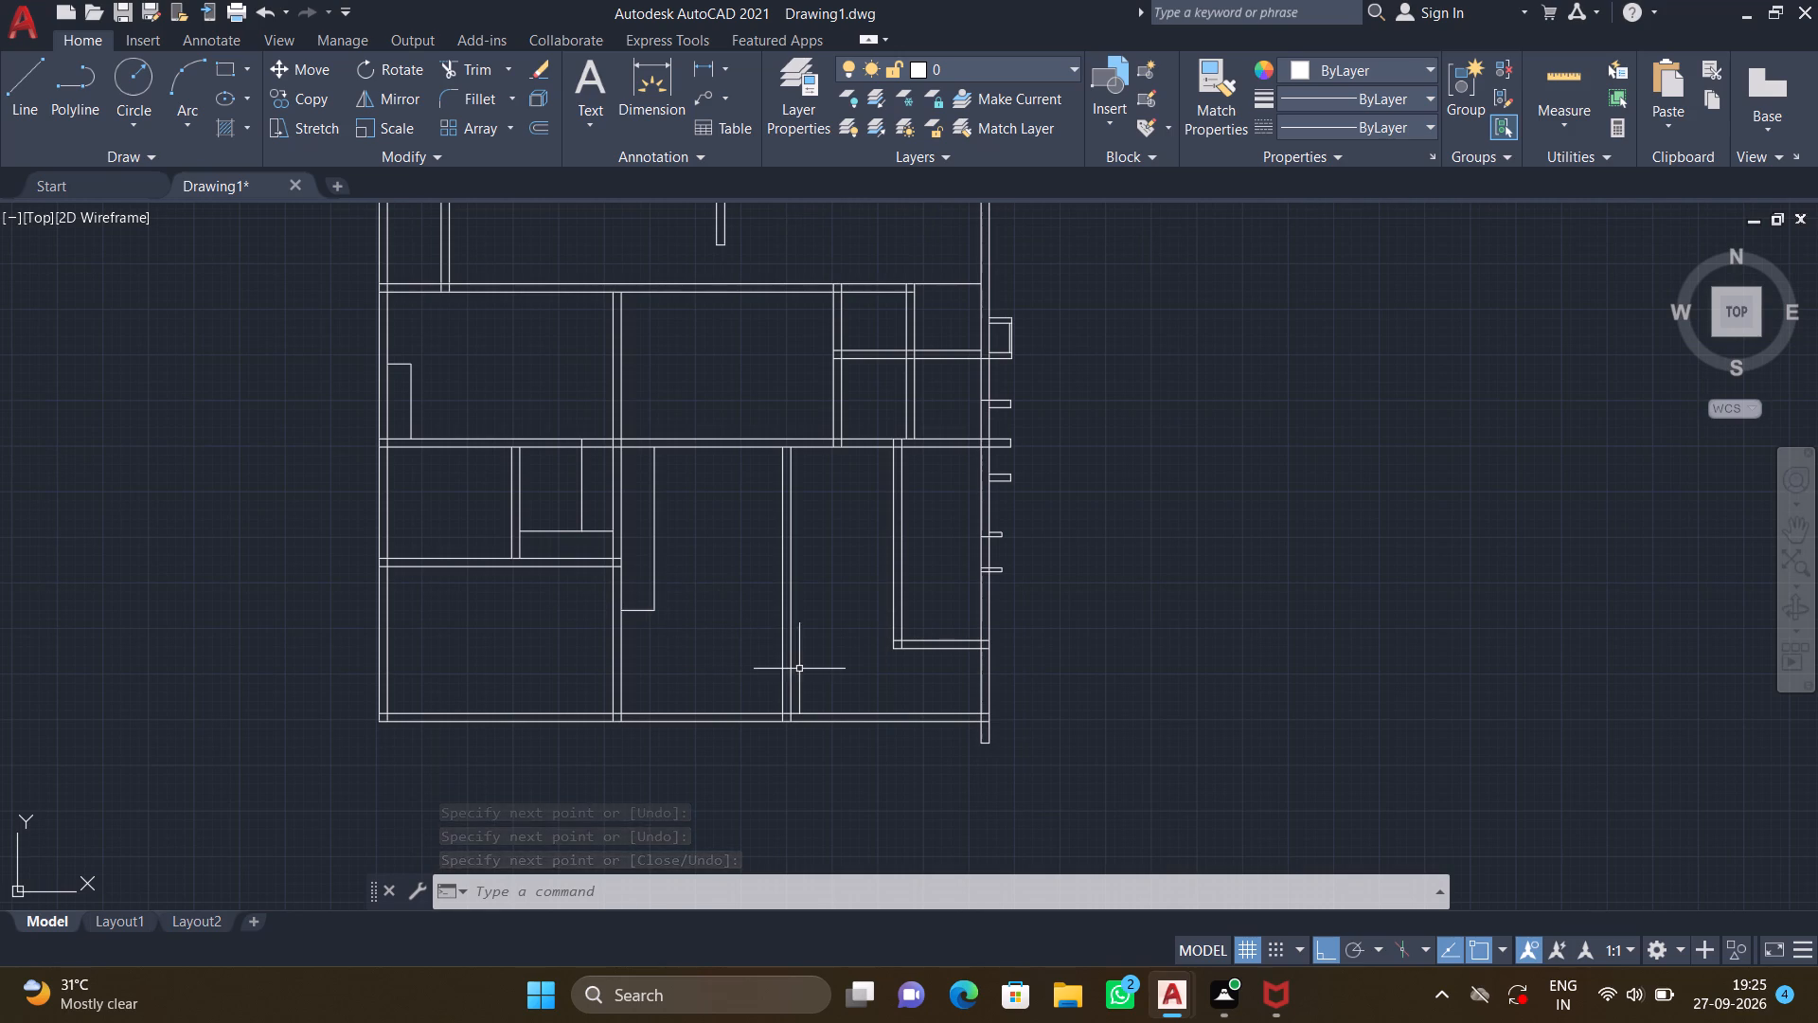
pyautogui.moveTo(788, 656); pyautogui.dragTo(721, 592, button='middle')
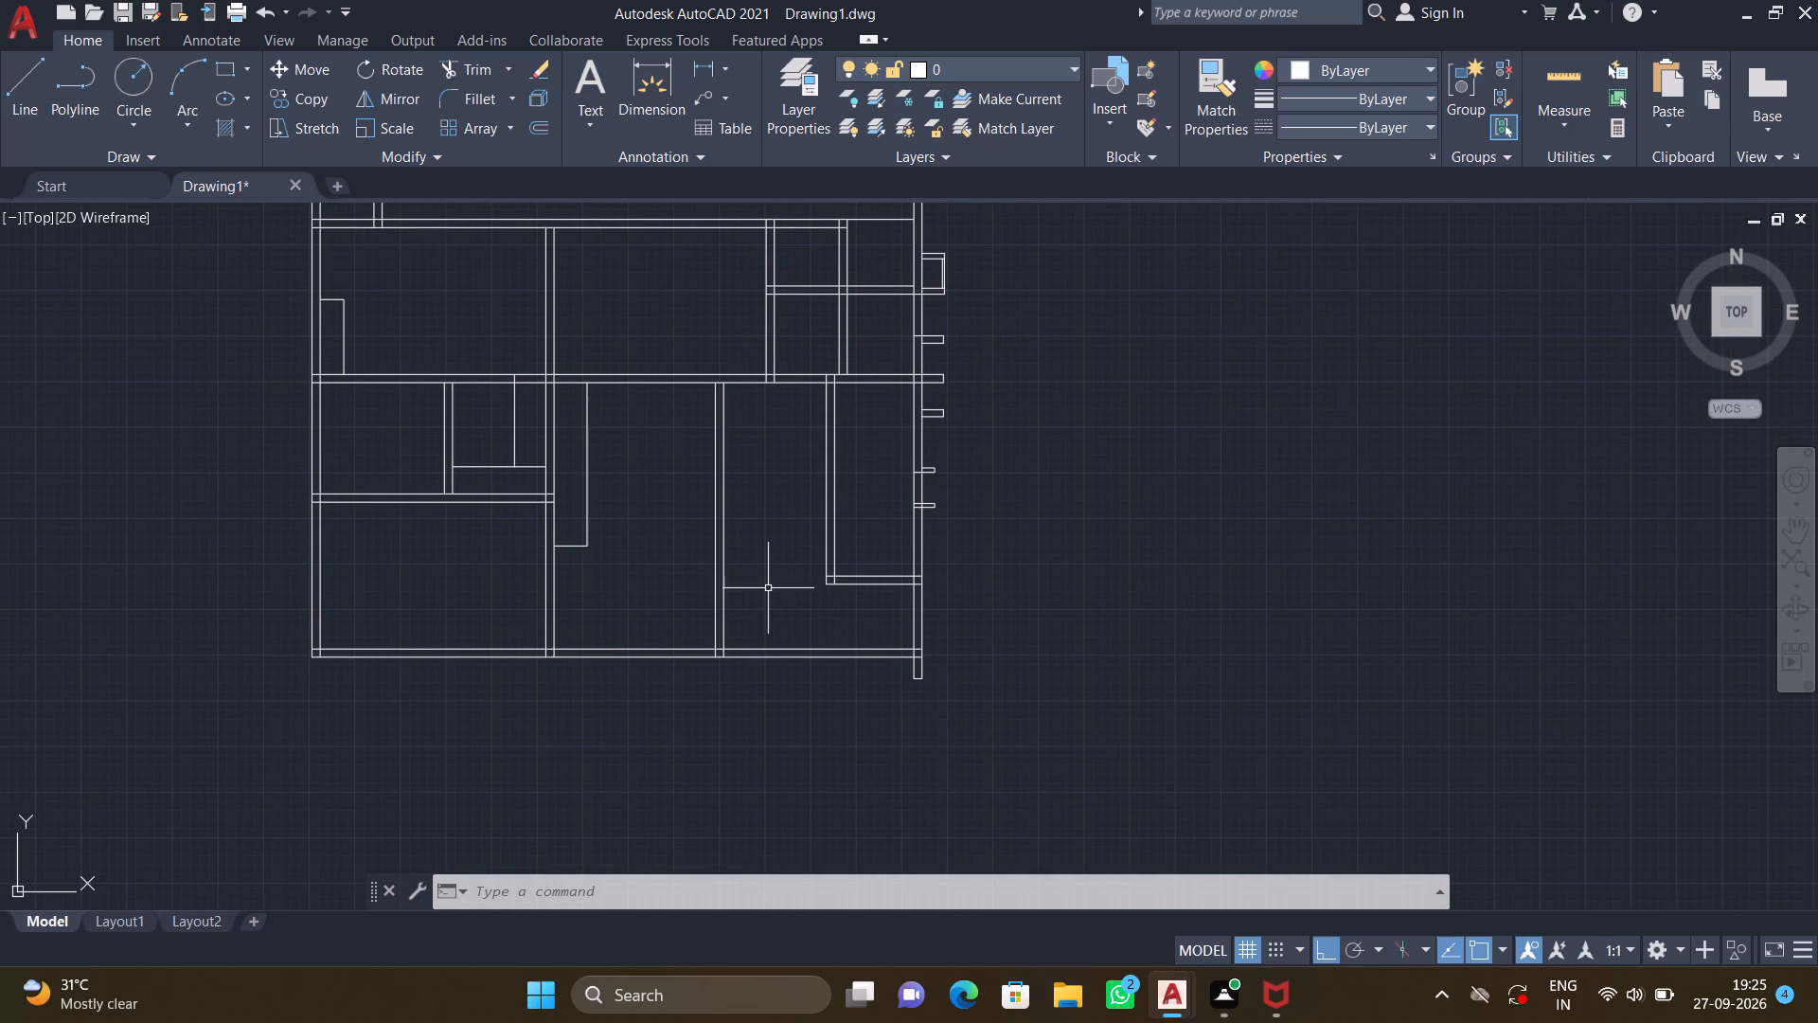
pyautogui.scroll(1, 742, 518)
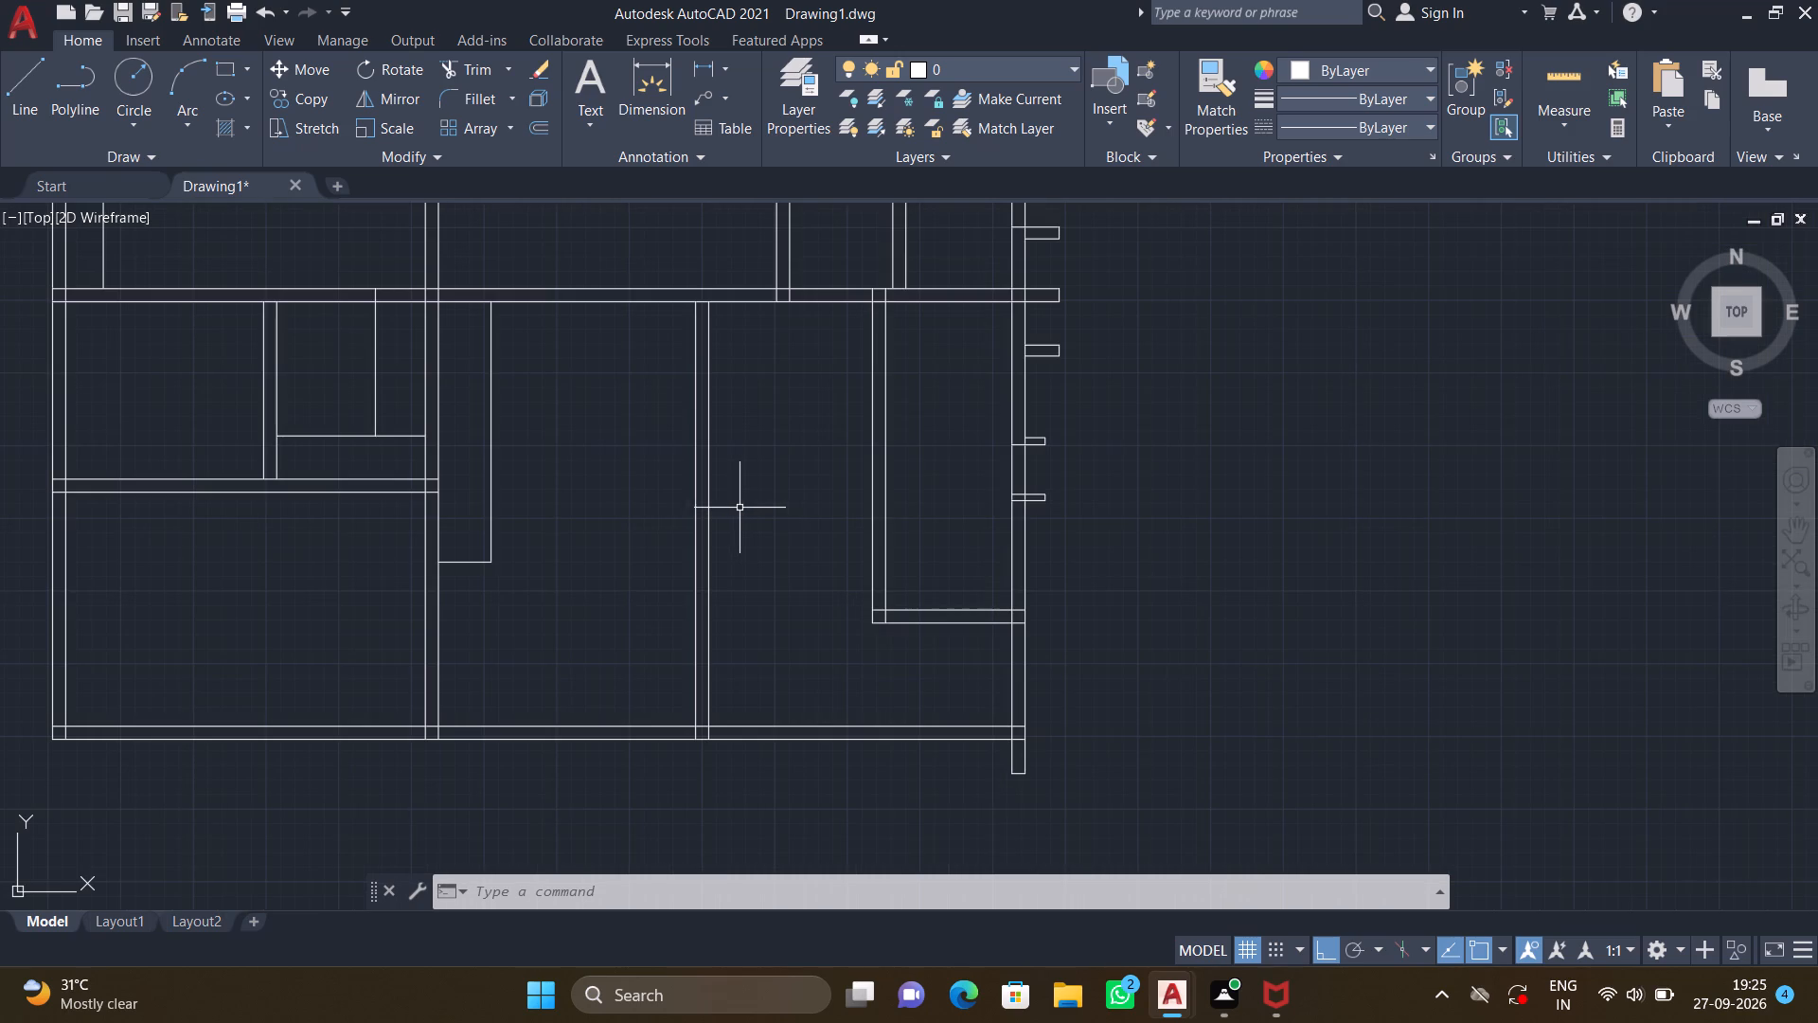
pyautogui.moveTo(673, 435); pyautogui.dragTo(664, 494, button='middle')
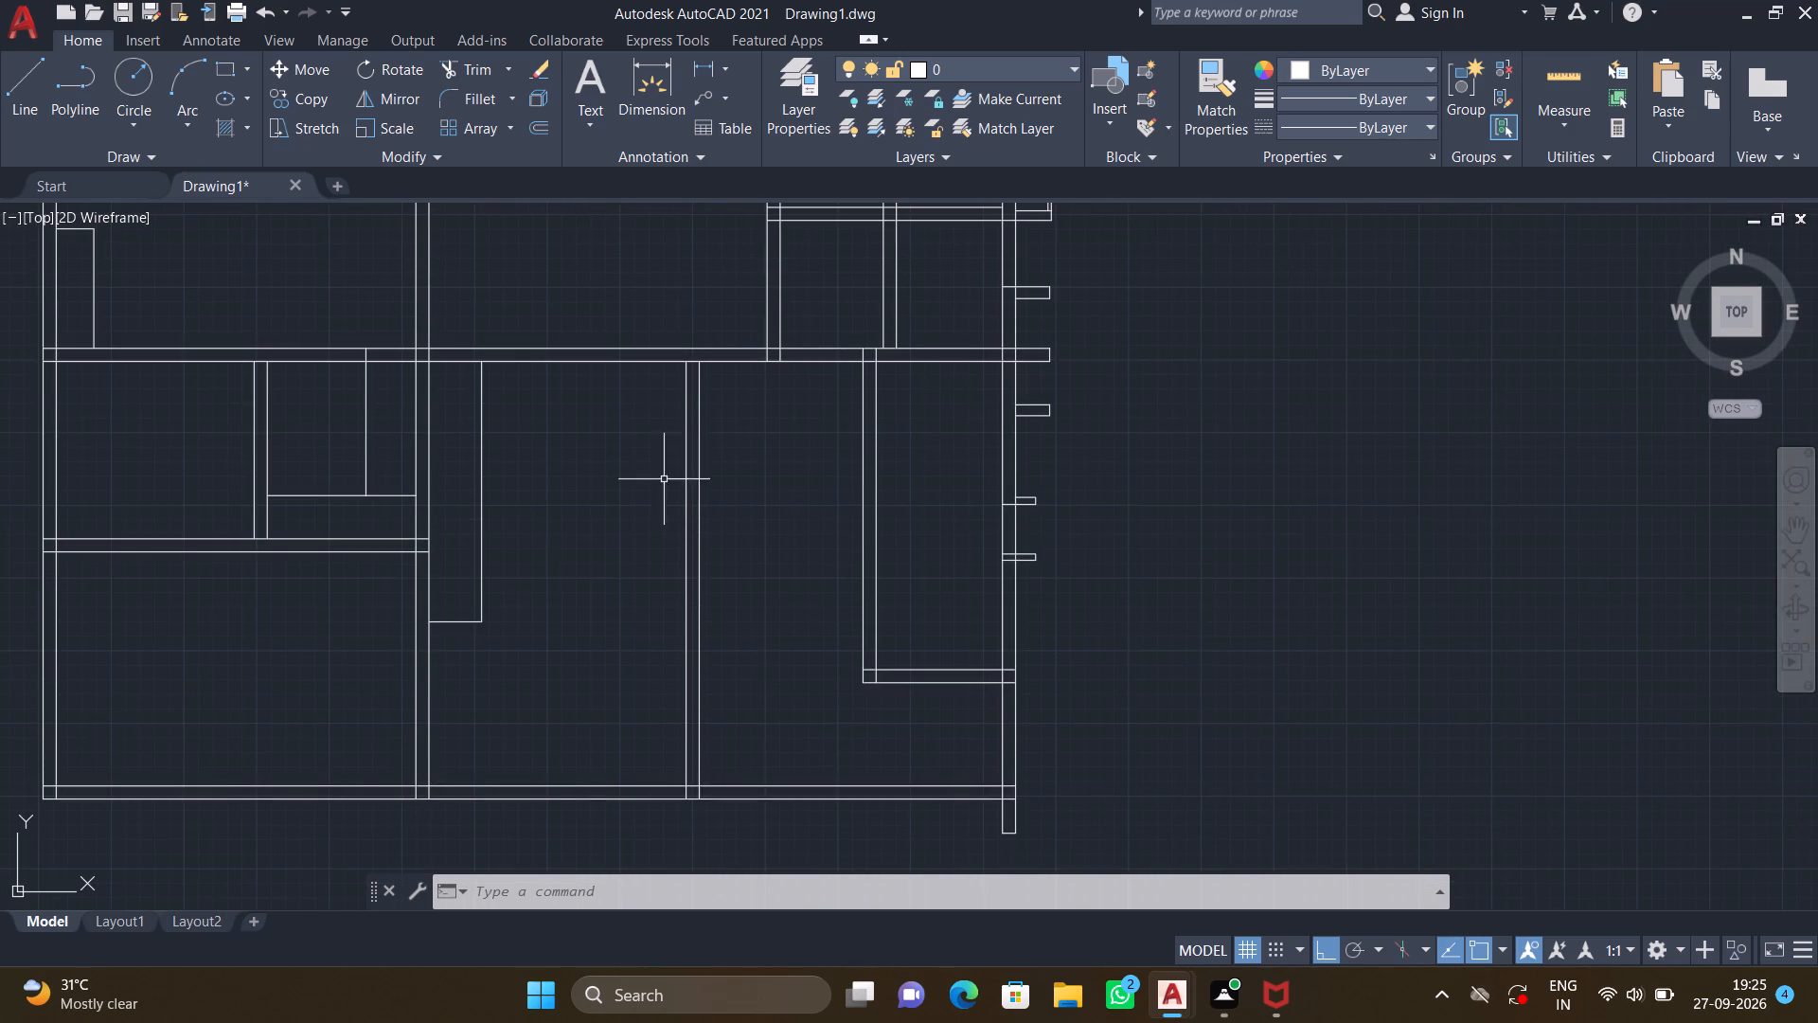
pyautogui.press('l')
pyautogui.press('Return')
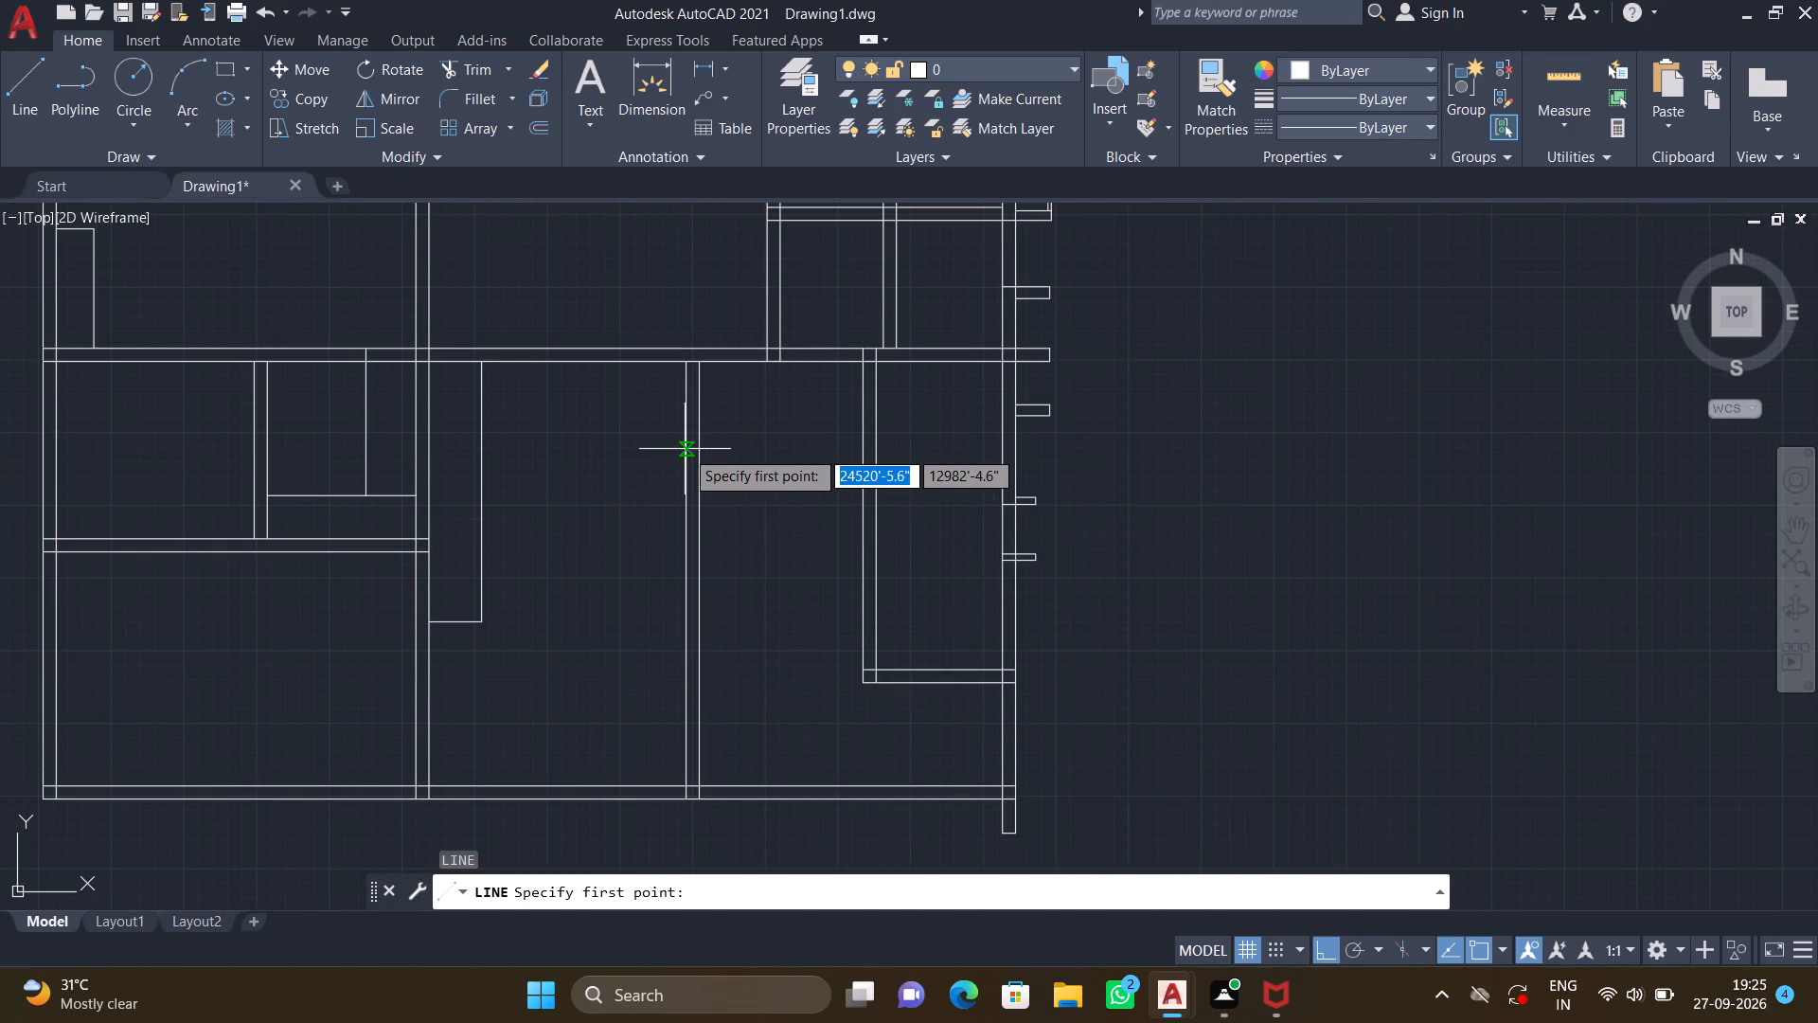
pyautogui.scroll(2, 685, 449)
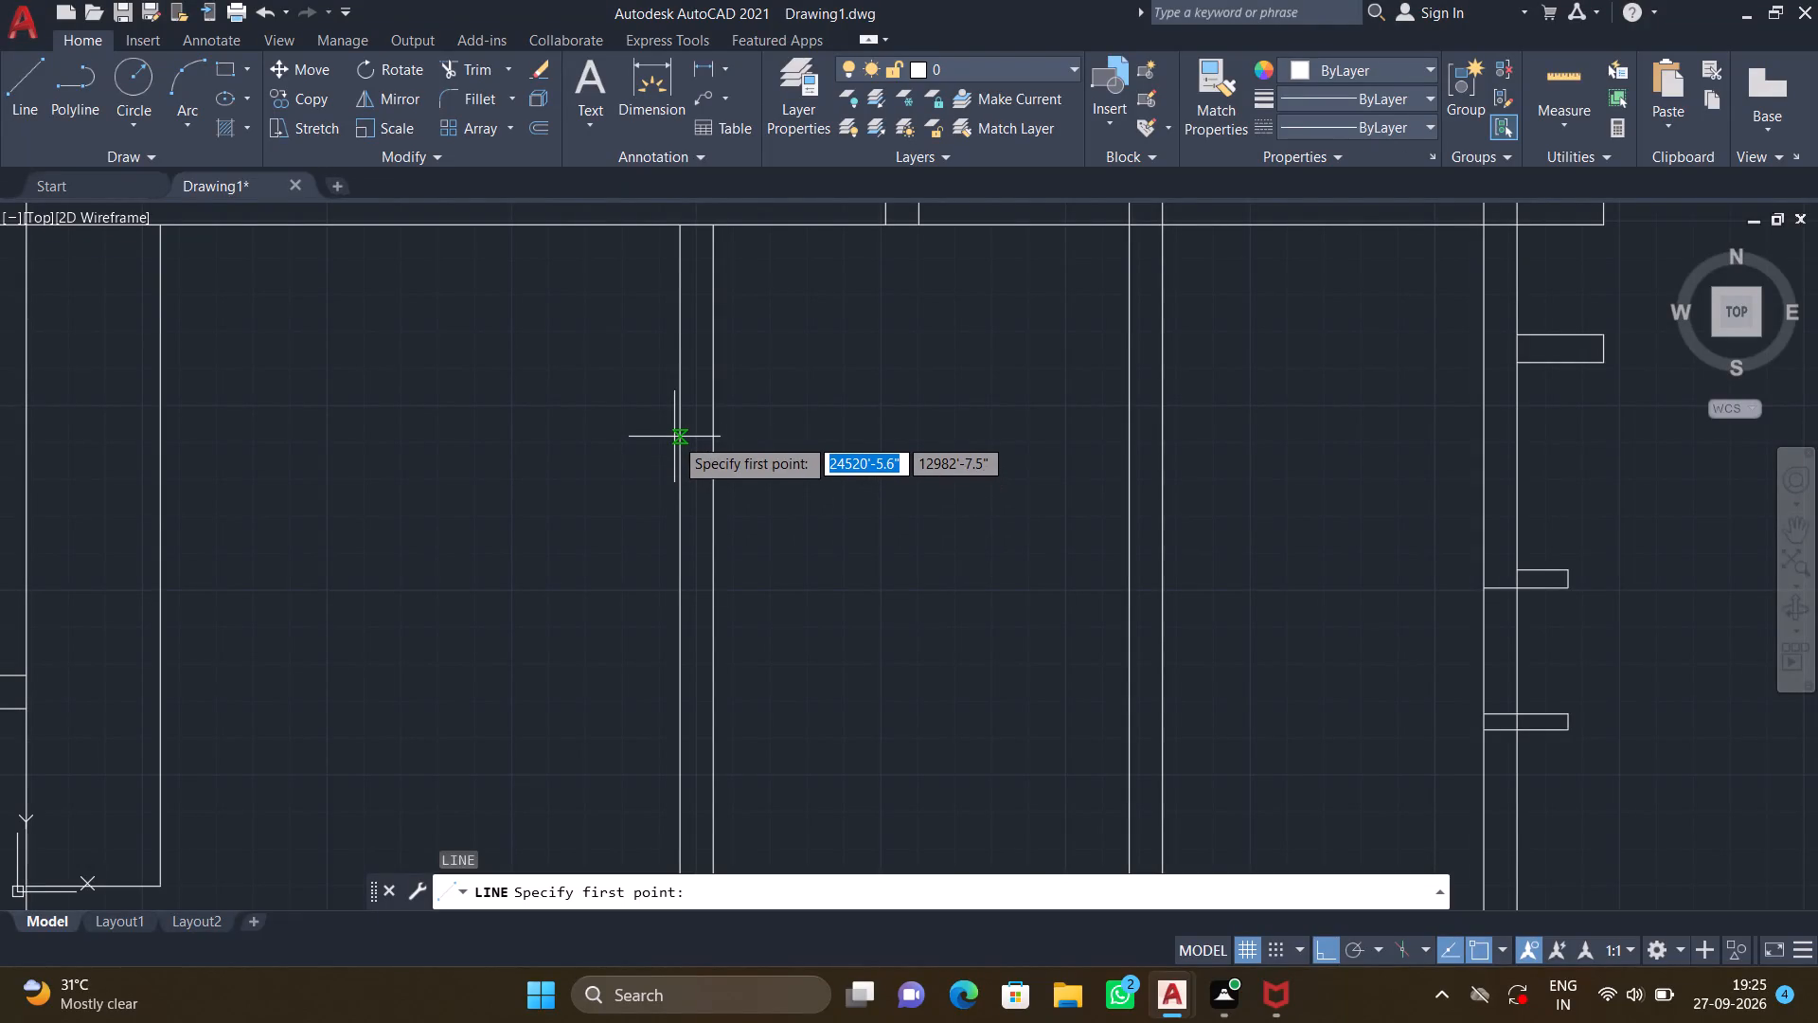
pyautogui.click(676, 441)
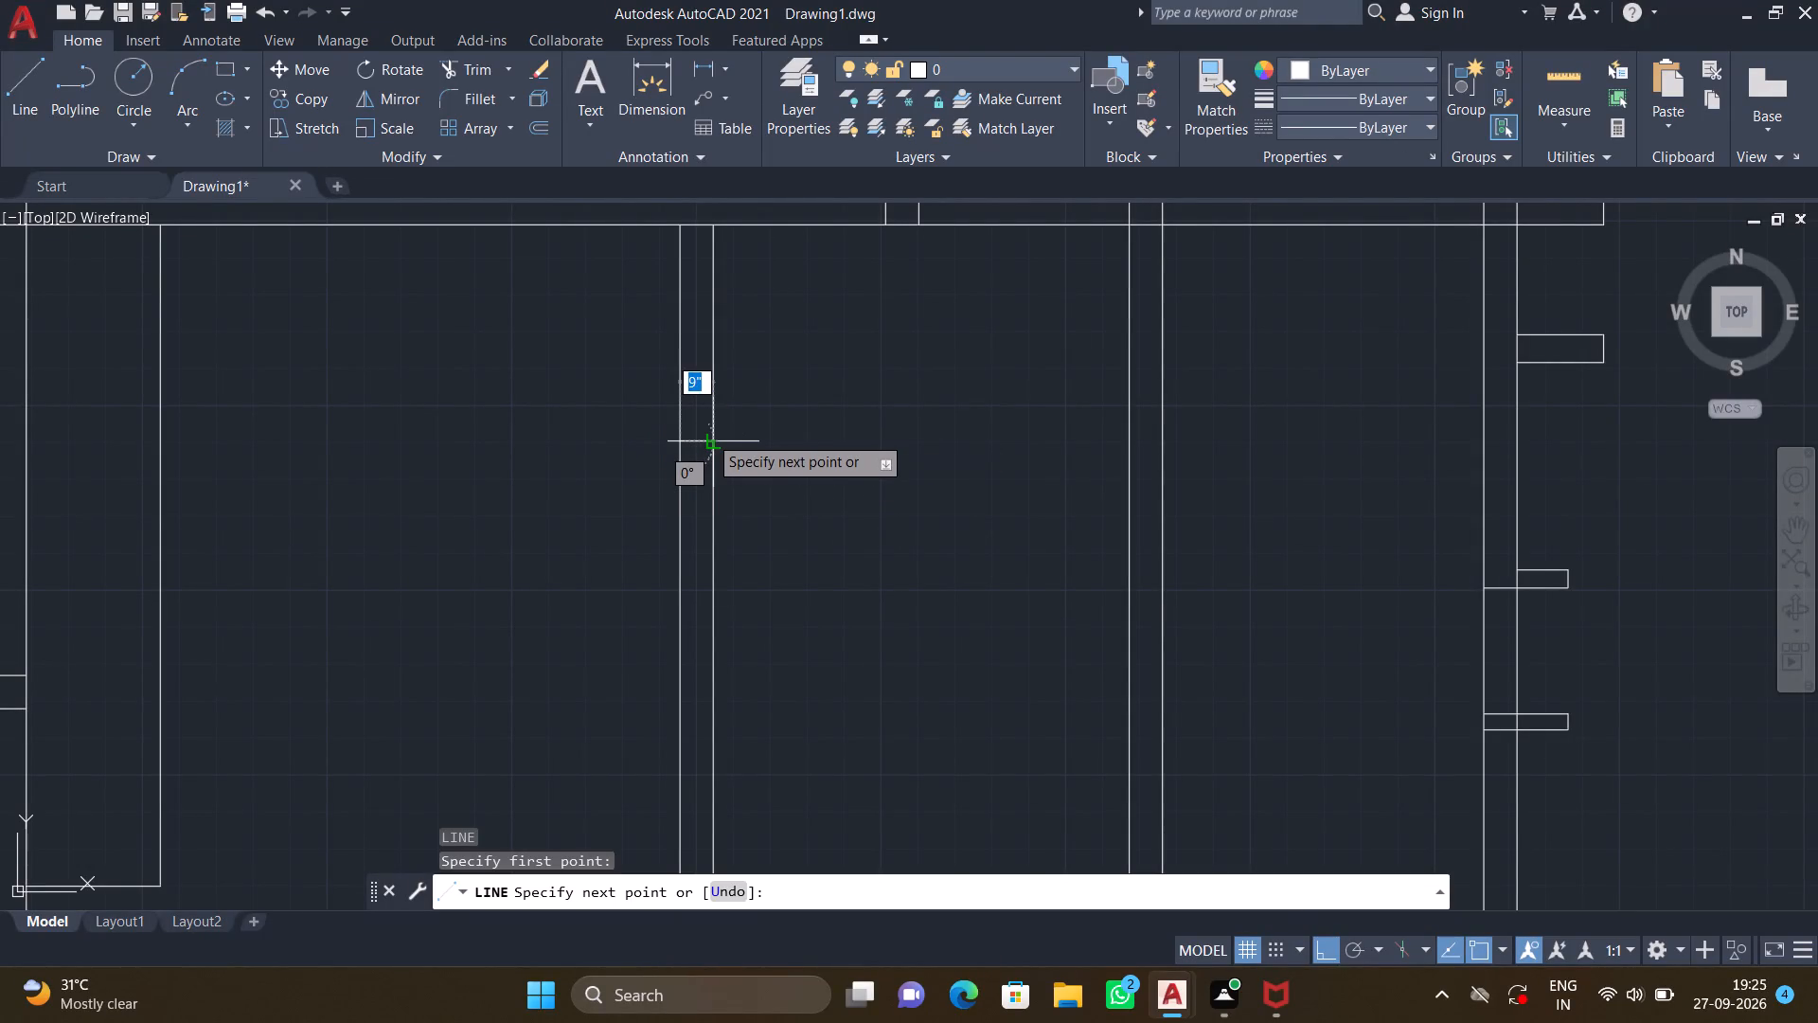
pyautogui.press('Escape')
# Draw a 9" horizontal line across the larger room's east partition, a short distance south of its north end.
pyautogui.press('l')
pyautogui.press('Return')
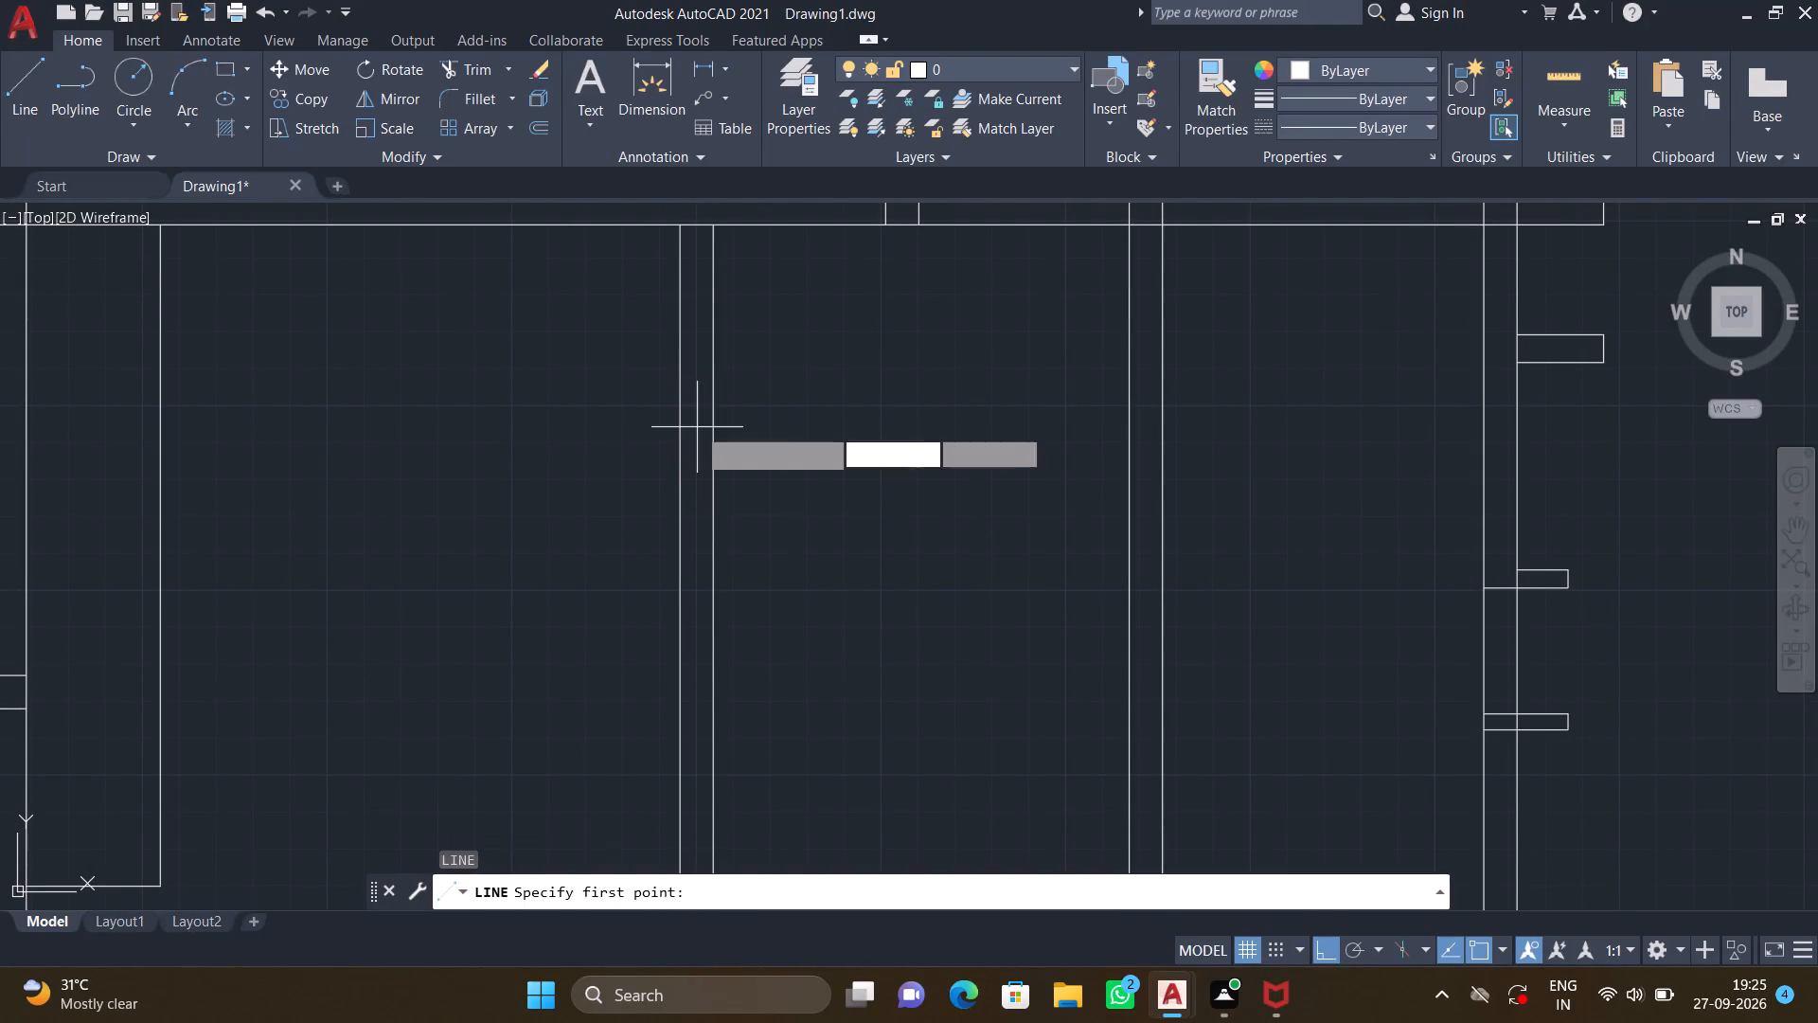
pyautogui.click(682, 378)
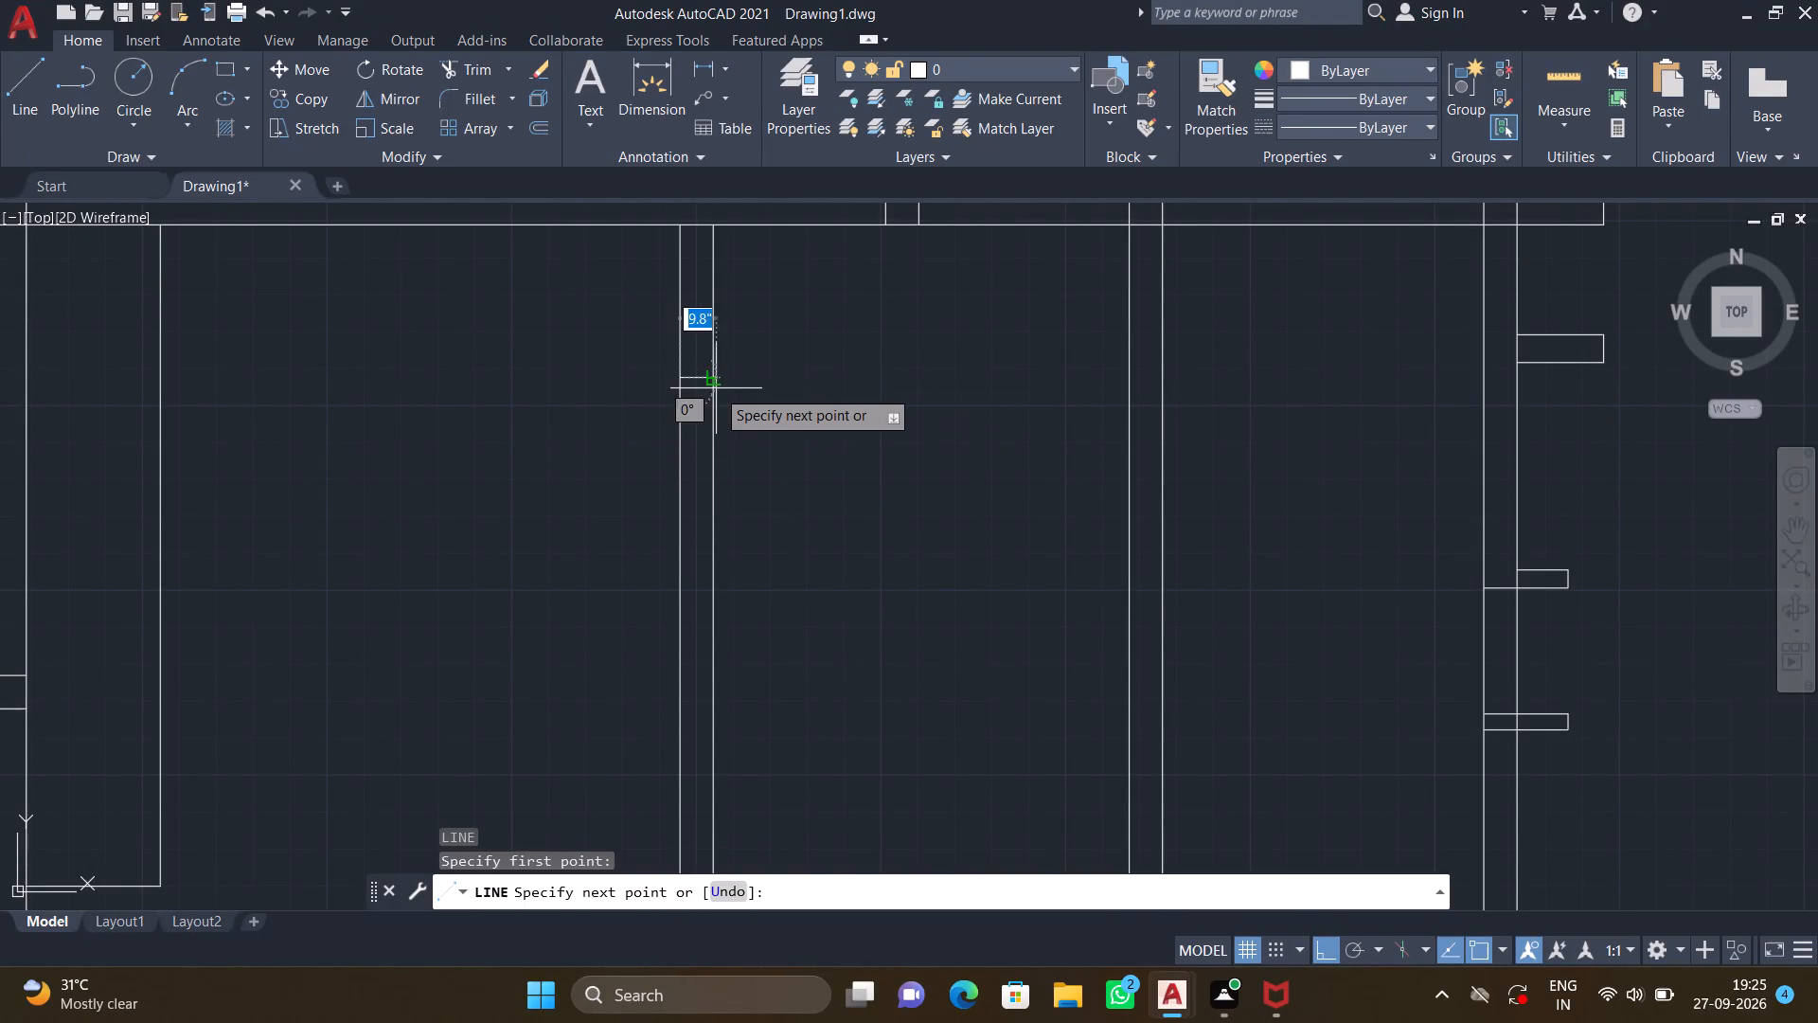
pyautogui.click(712, 372)
pyautogui.press('Return')
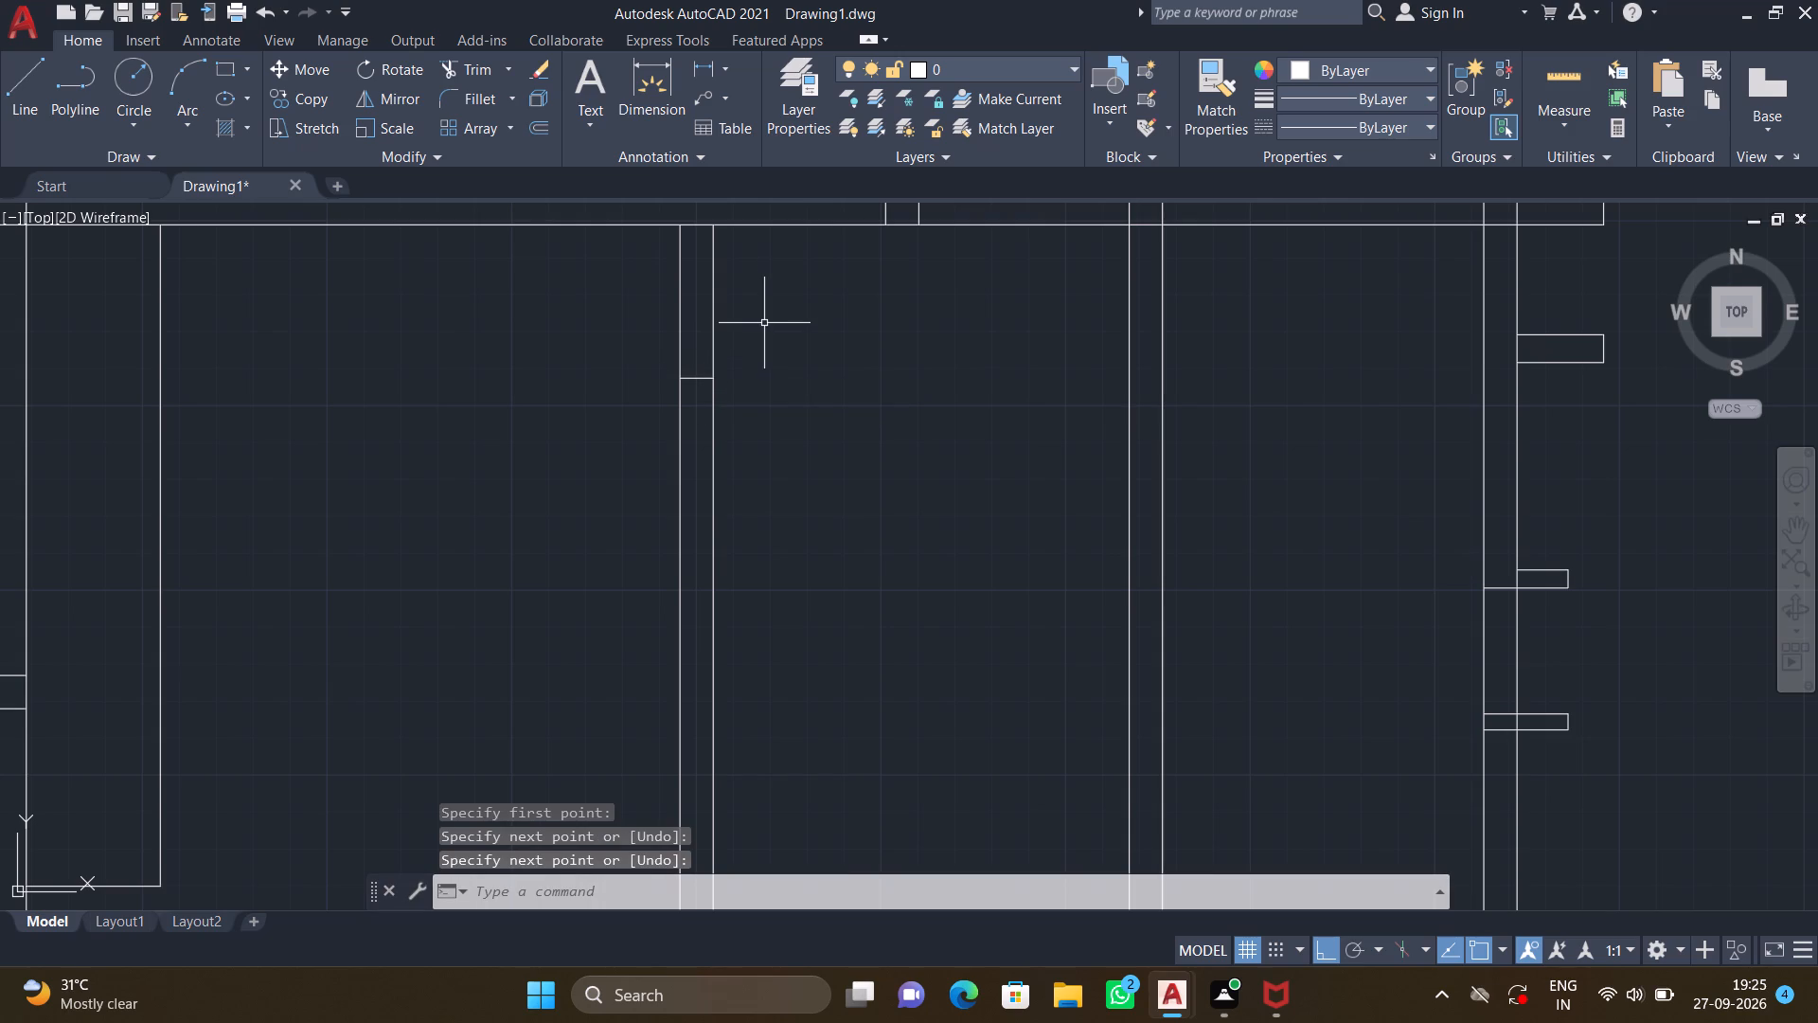
# Trim both partition lines north of the 9" cross line to open the wall up to the room's north wall.
pyautogui.press('t')
pyautogui.press('r')
pyautogui.press('Return')
pyautogui.moveTo(749, 328); pyautogui.dragTo(739, 327)
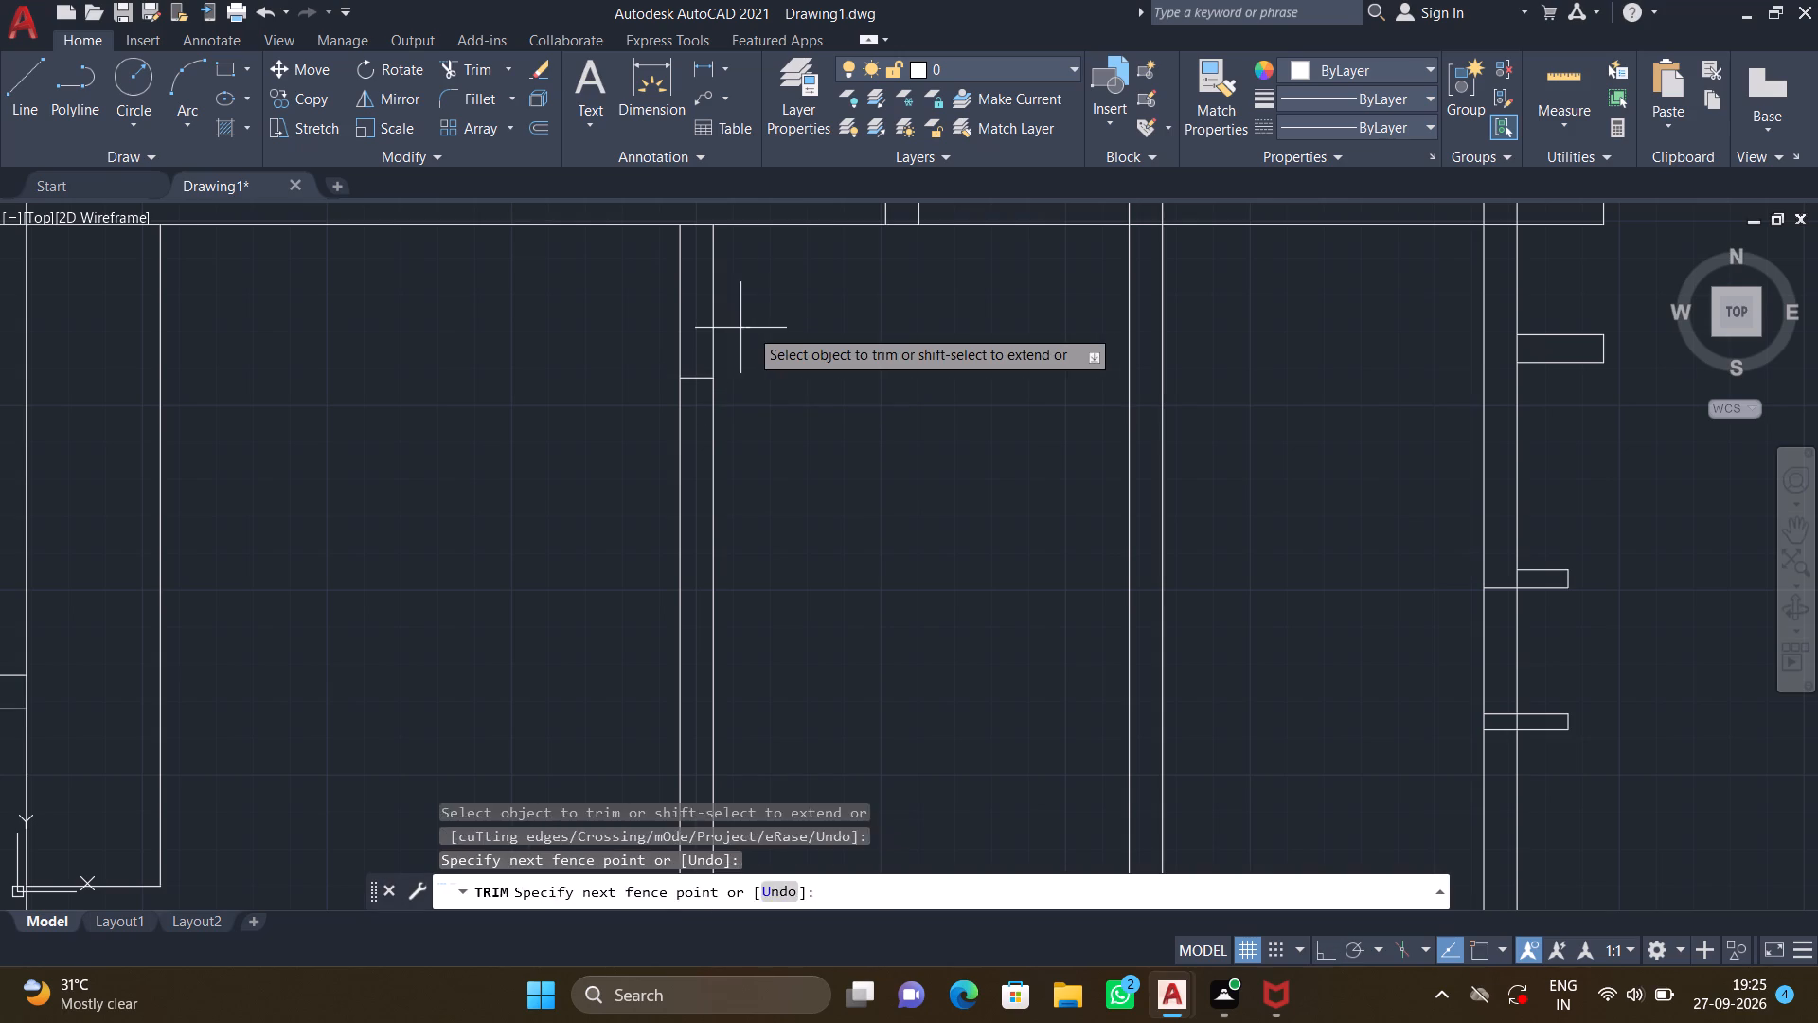
pyautogui.moveTo(739, 327); pyautogui.dragTo(740, 327)
pyautogui.click(635, 309)
pyautogui.press('Return')
# From the shortened partition's east face, draw a line about 2'-9" east, turning south to the plan's south wall.
pyautogui.scroll(-1, 668, 366)
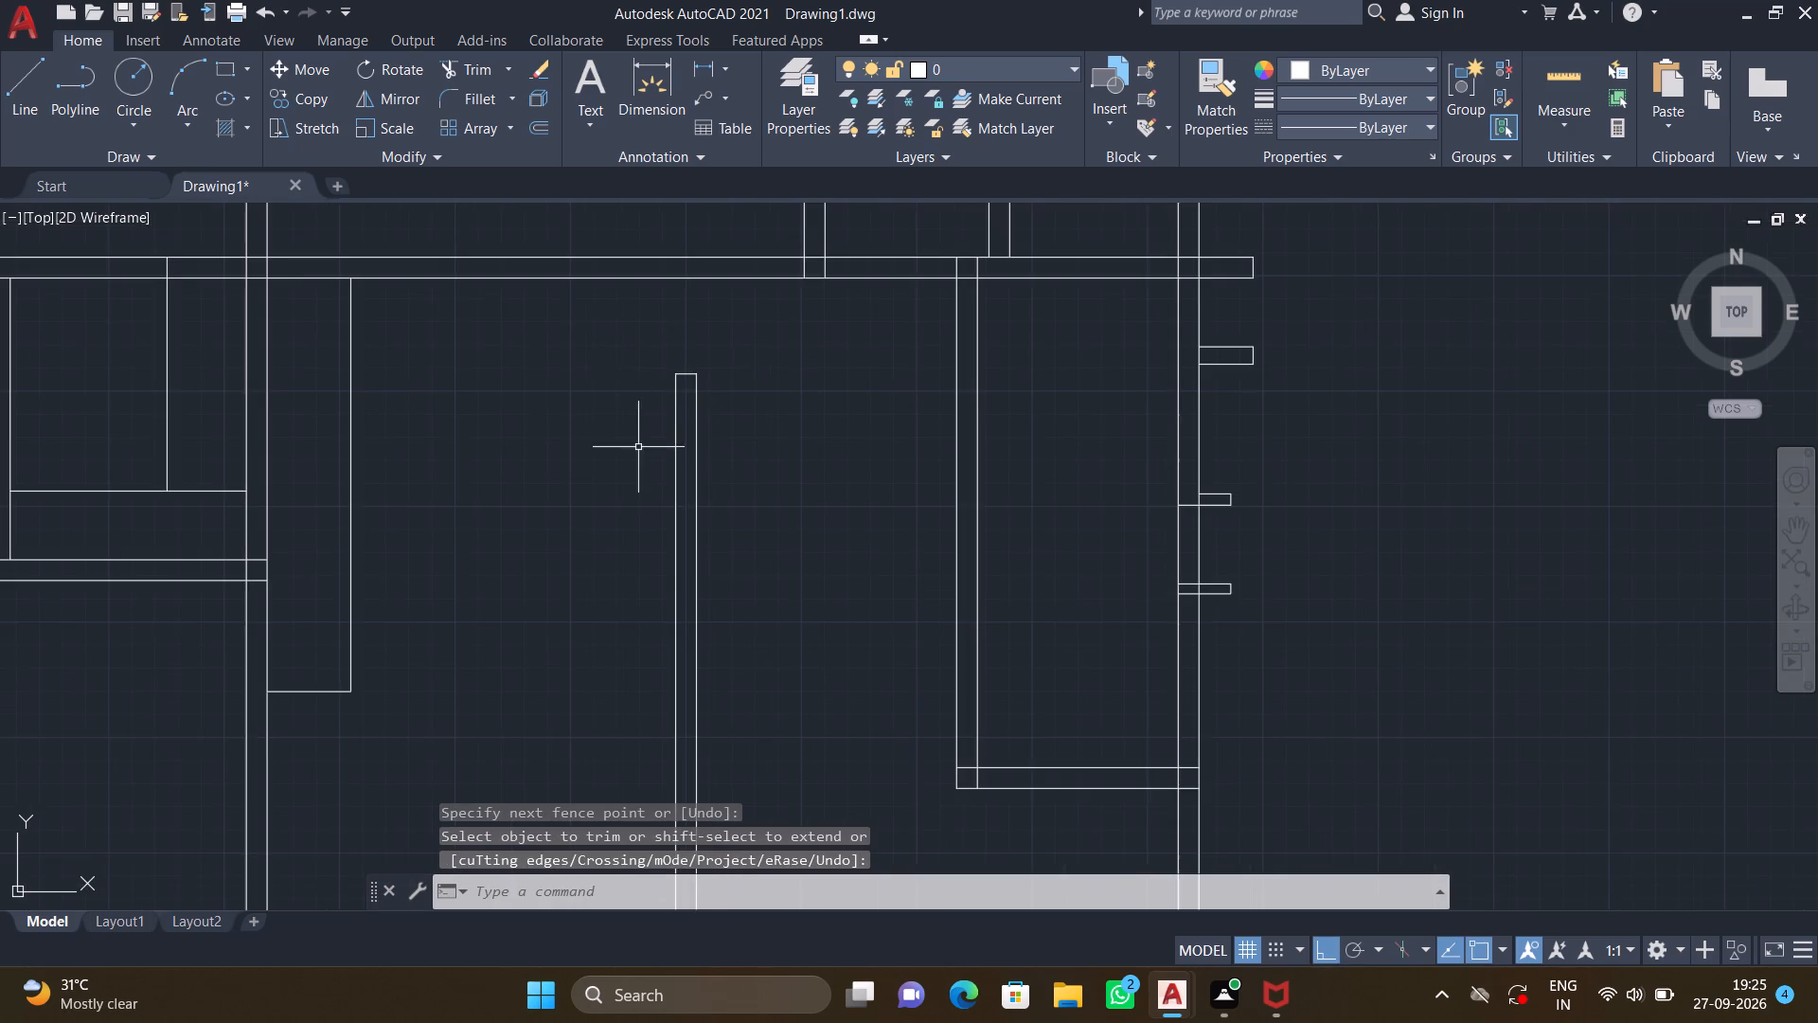
pyautogui.moveTo(622, 438); pyautogui.dragTo(605, 377, button='middle')
pyautogui.scroll(-1, 629, 406)
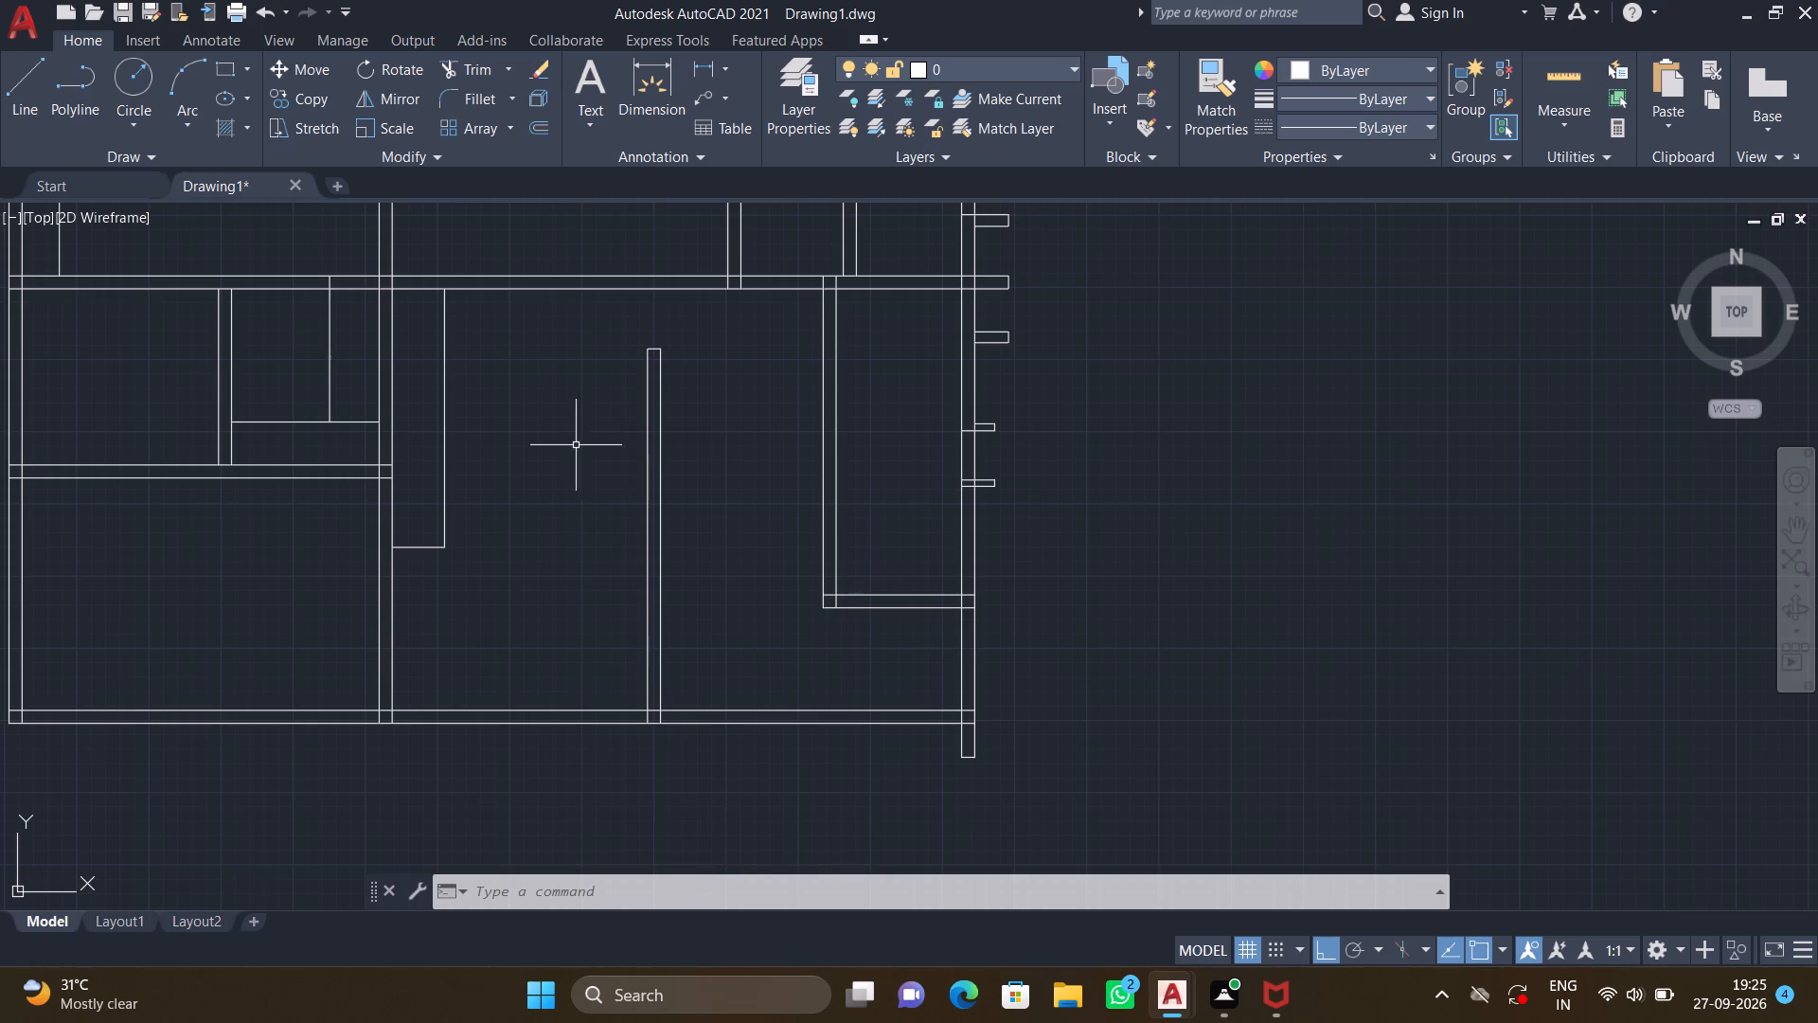
pyautogui.moveTo(697, 600); pyautogui.dragTo(684, 488, button='middle')
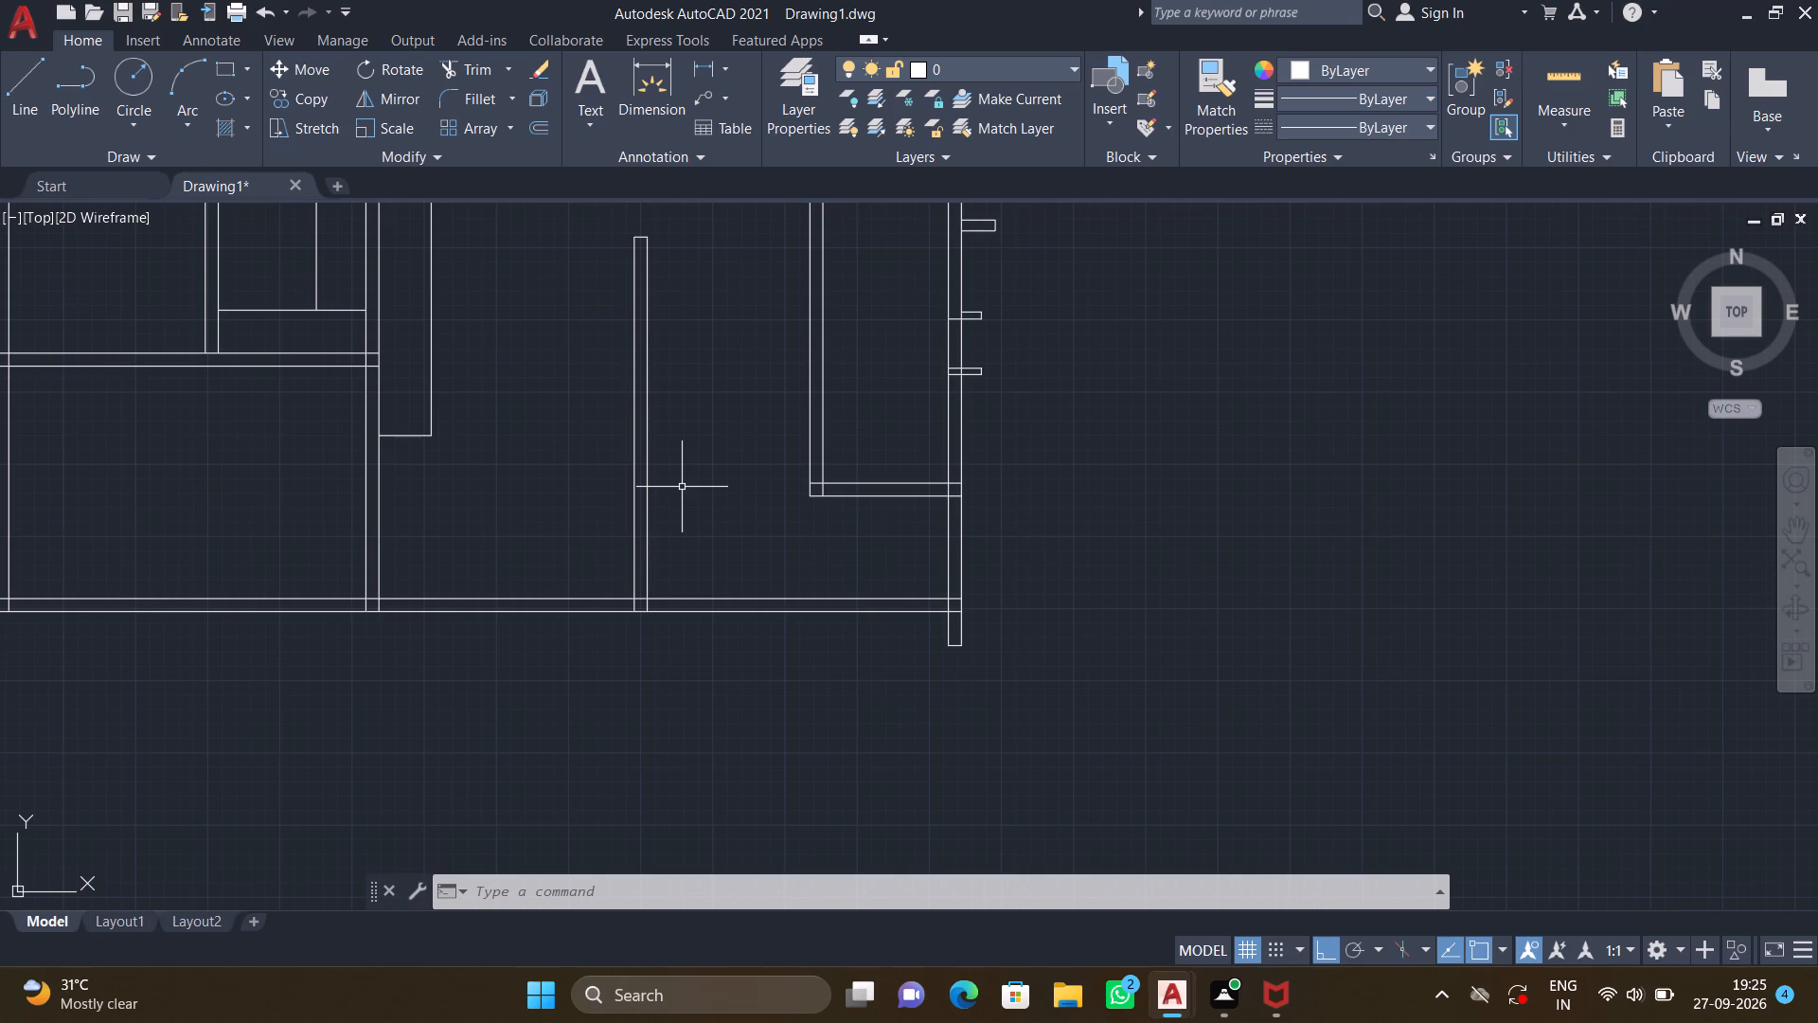
pyautogui.press('l')
pyautogui.press('Return')
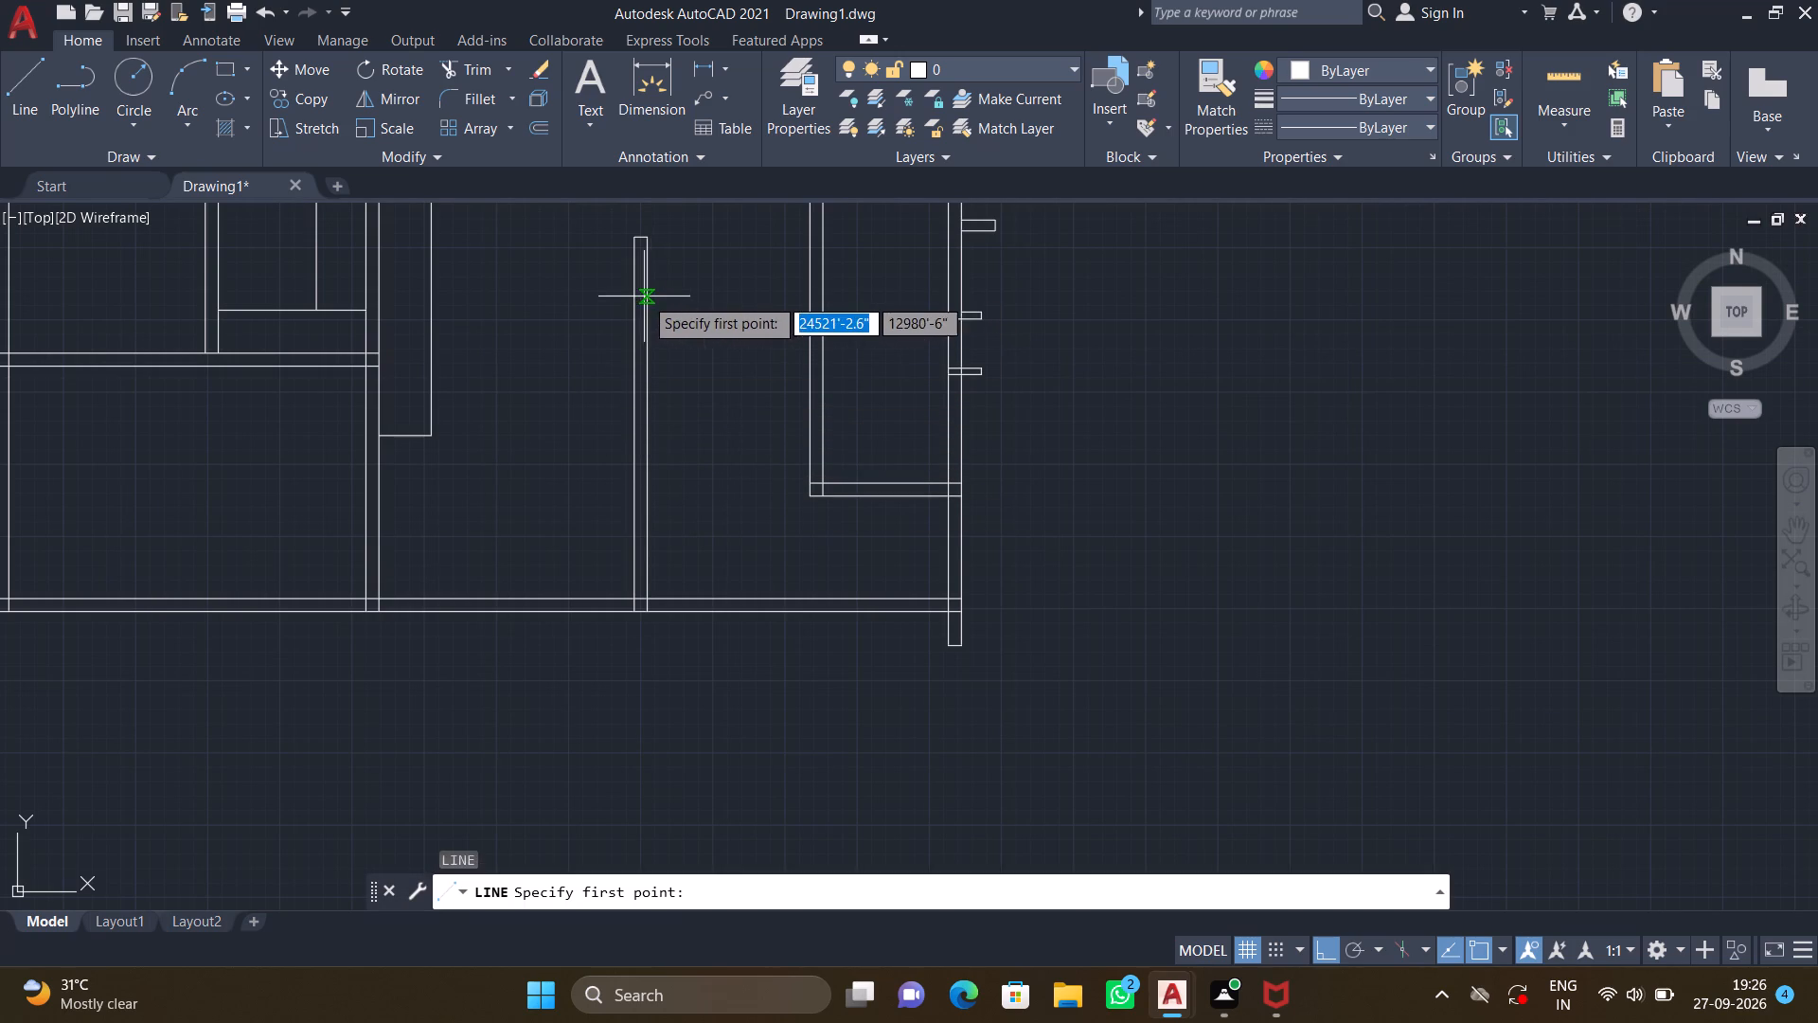
pyautogui.moveTo(648, 296); pyautogui.dragTo(648, 350, button='middle')
pyautogui.scroll(1, 651, 328)
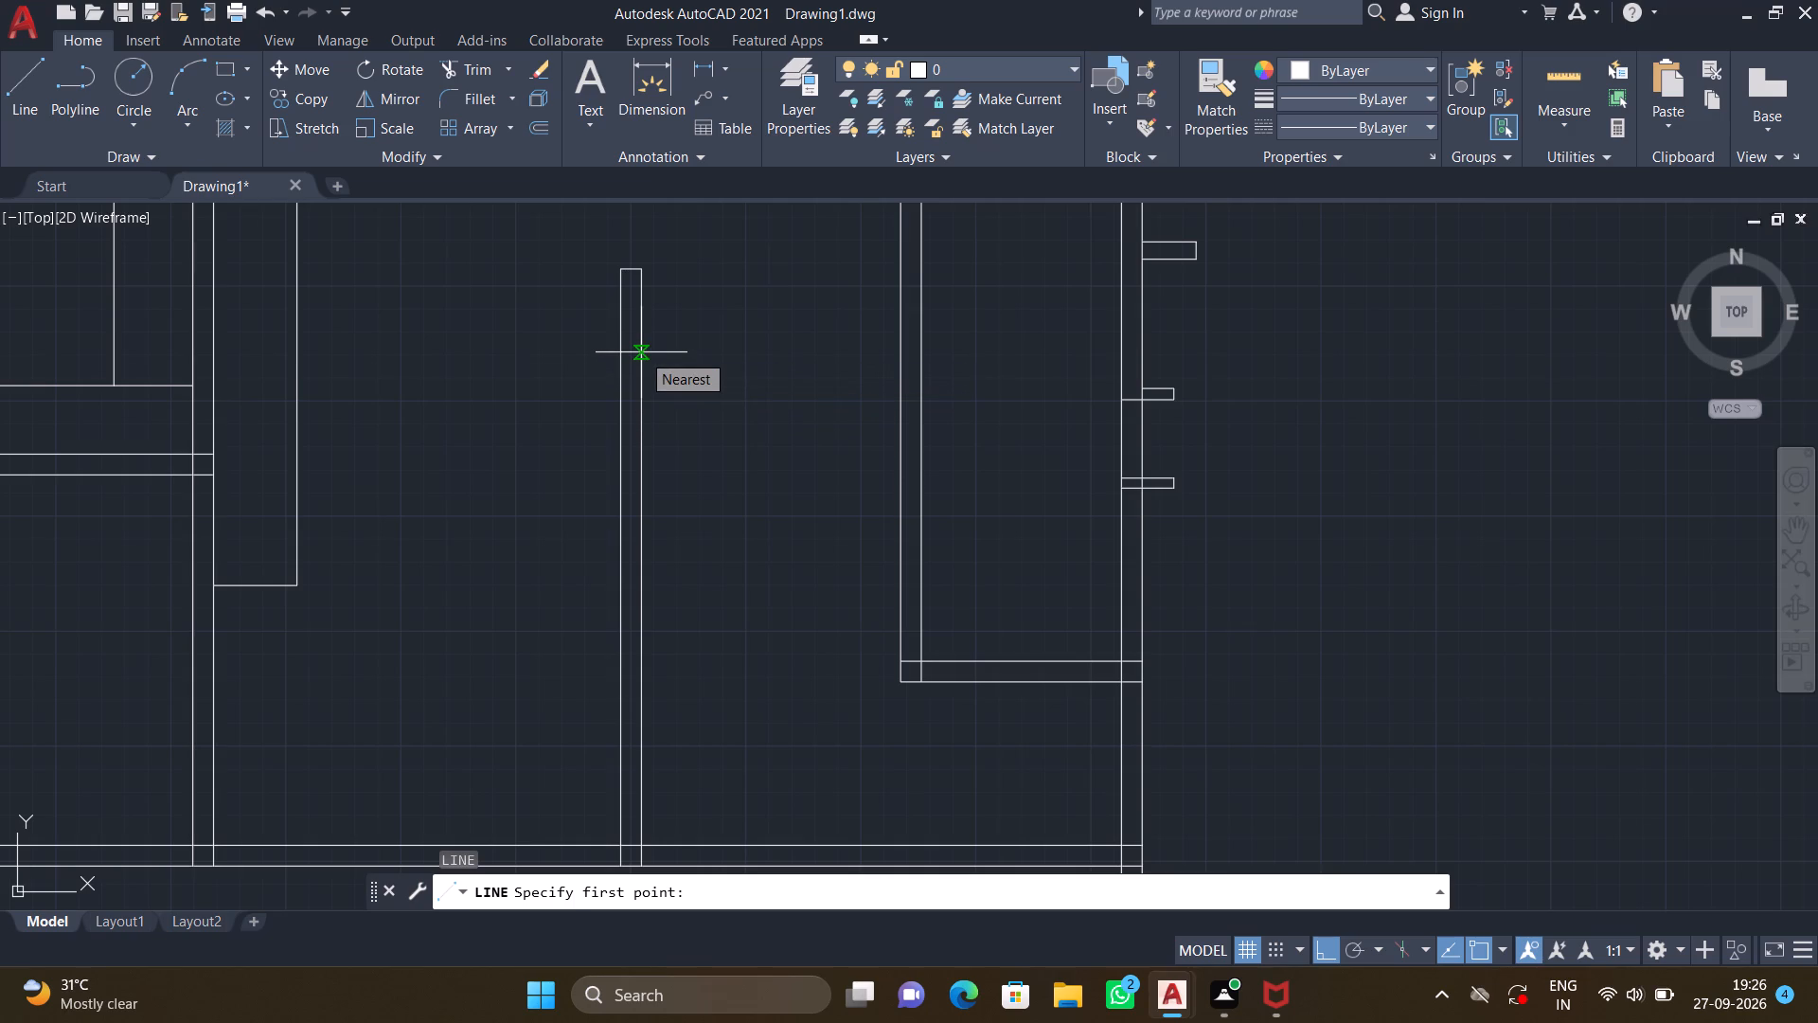
pyautogui.click(640, 352)
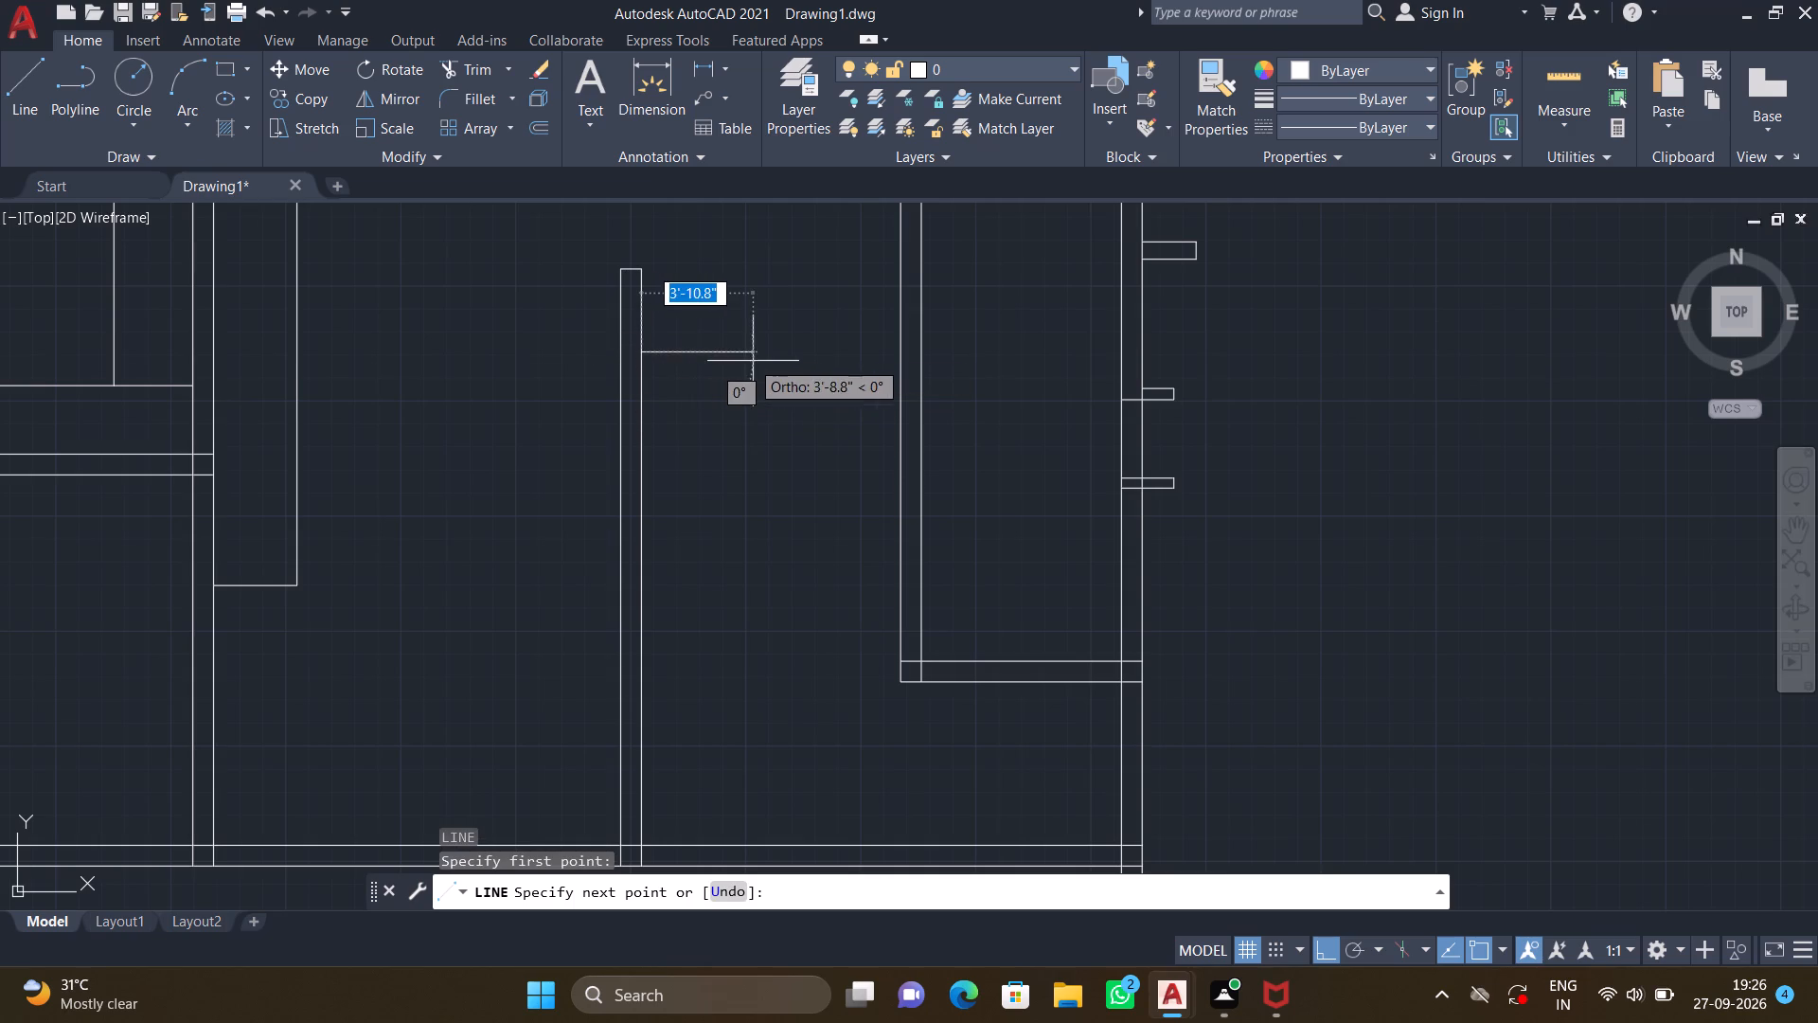
pyautogui.scroll(2, 742, 356)
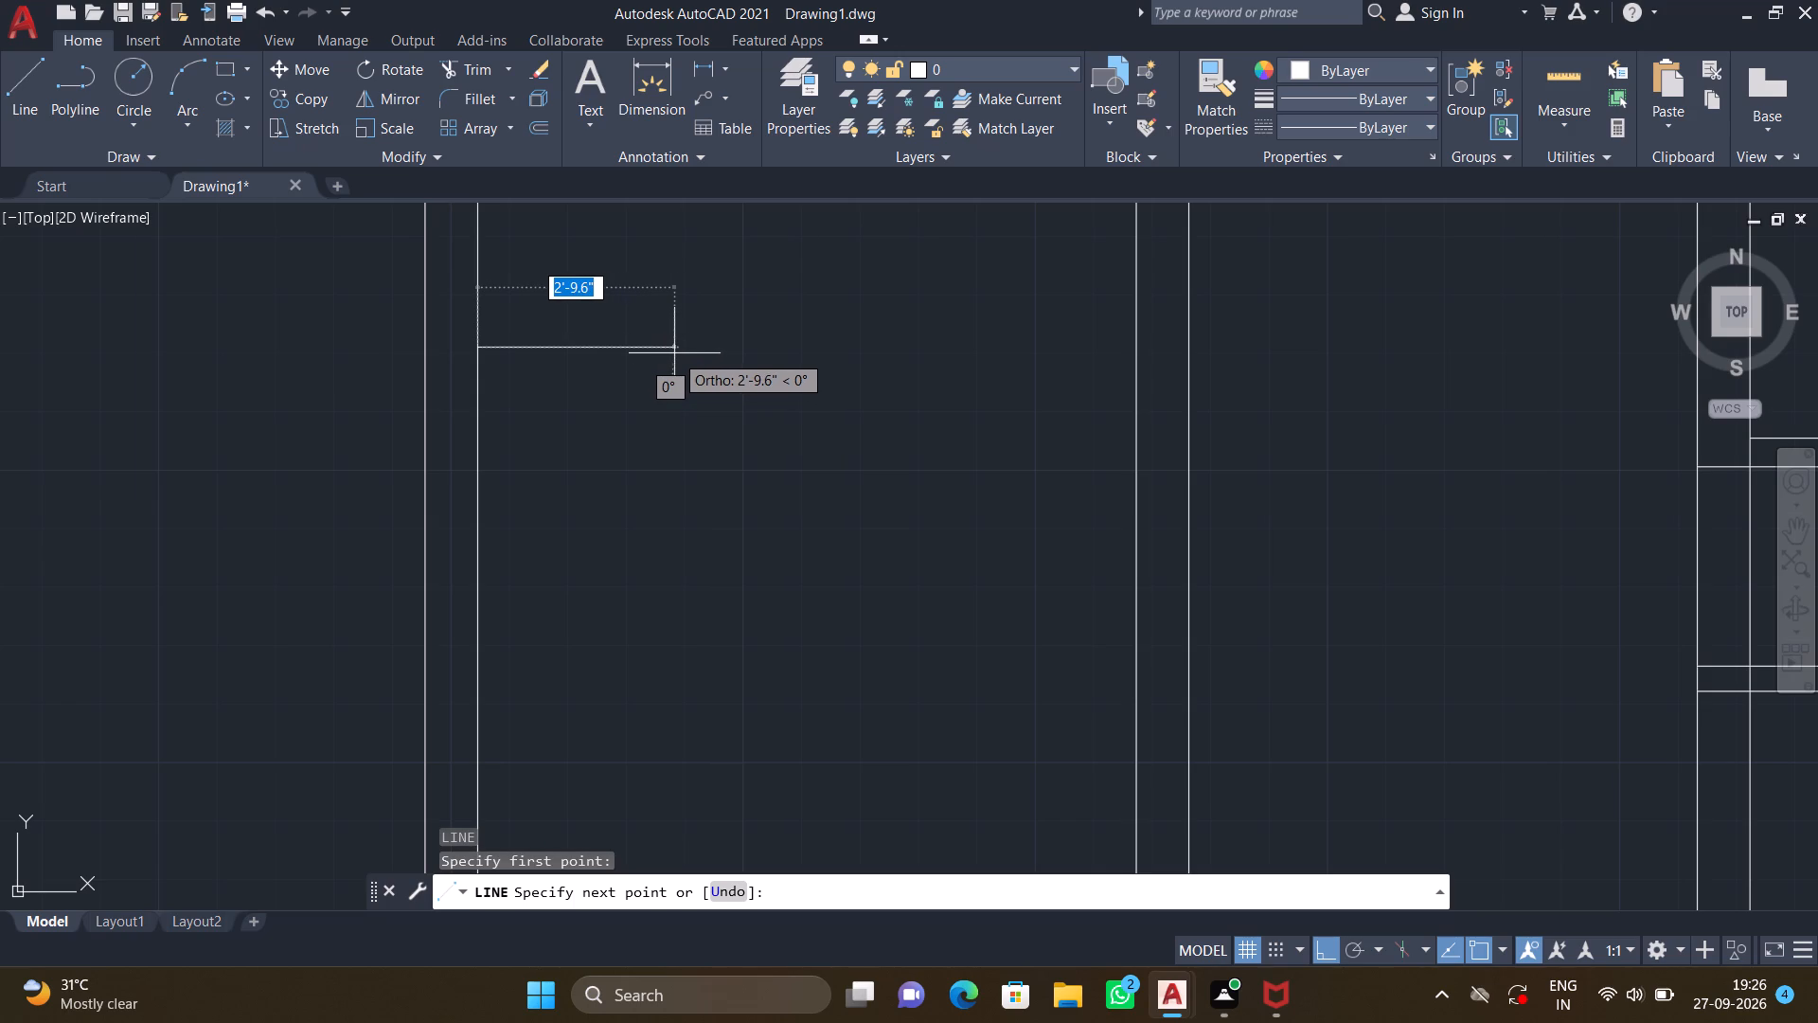
pyautogui.click(668, 351)
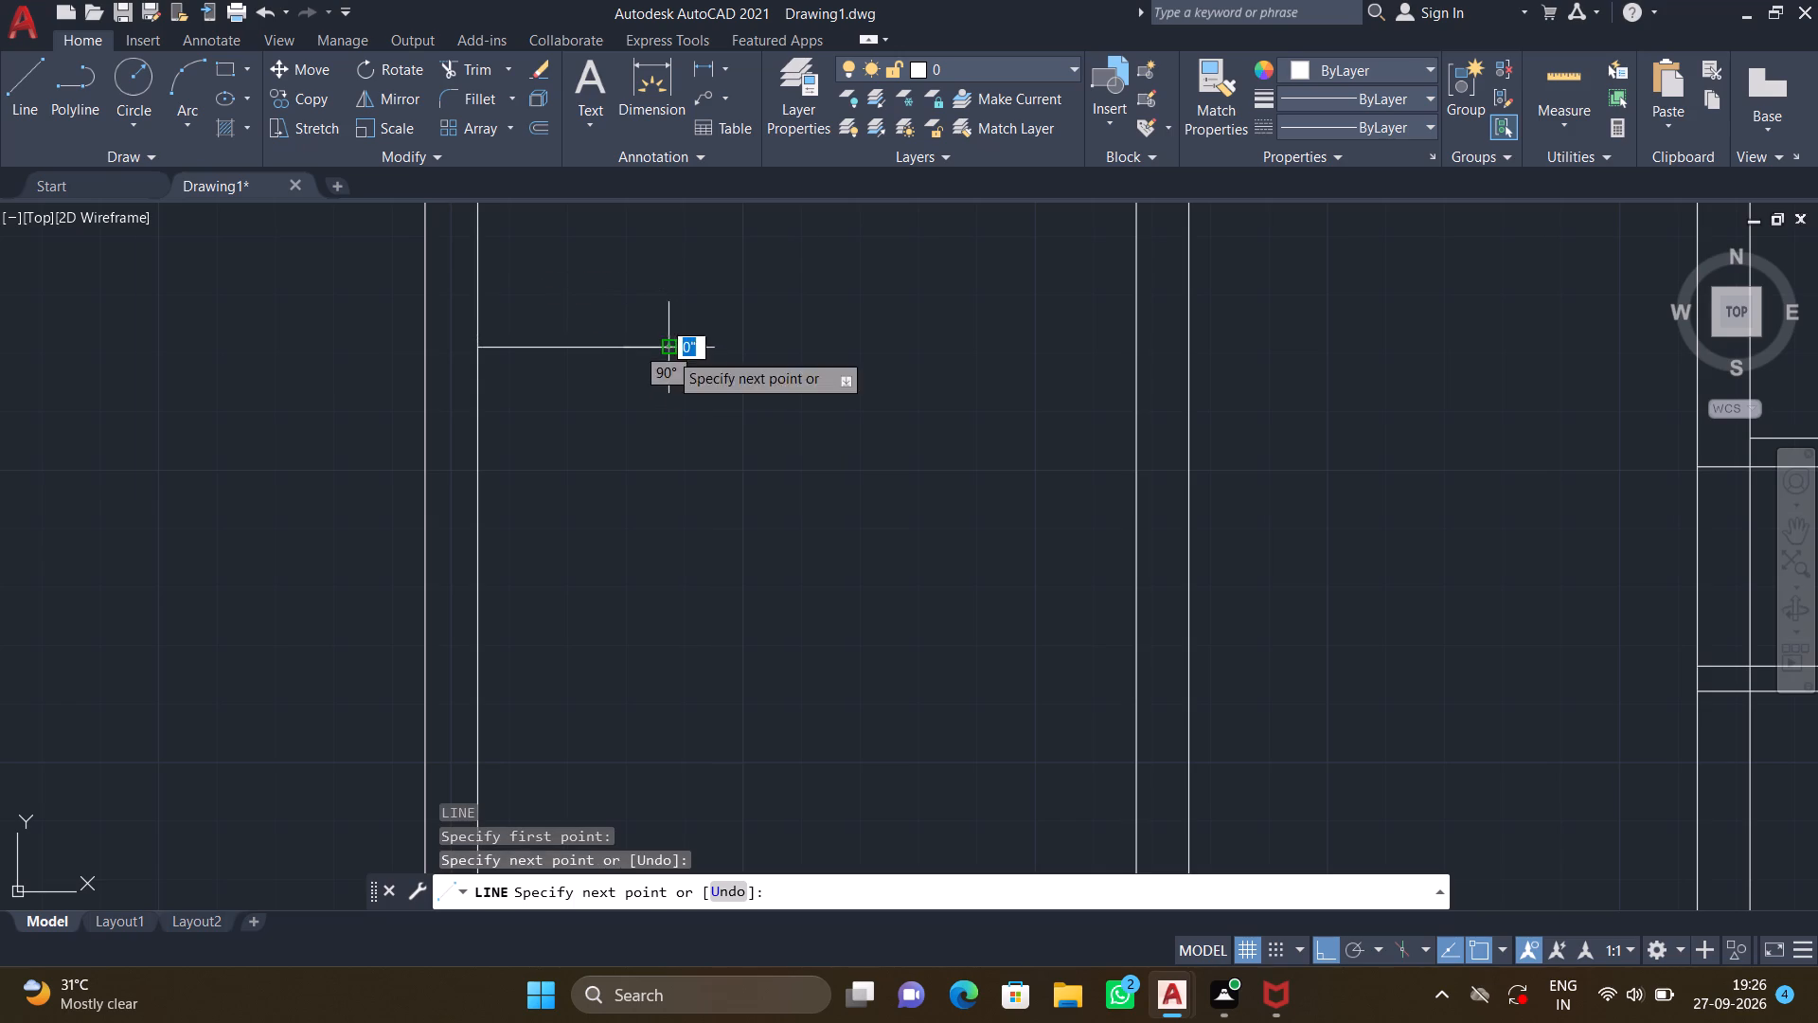
pyautogui.scroll(-4, 670, 429)
pyautogui.moveTo(649, 497); pyautogui.dragTo(616, 391, button='middle')
pyautogui.scroll(2, 639, 428)
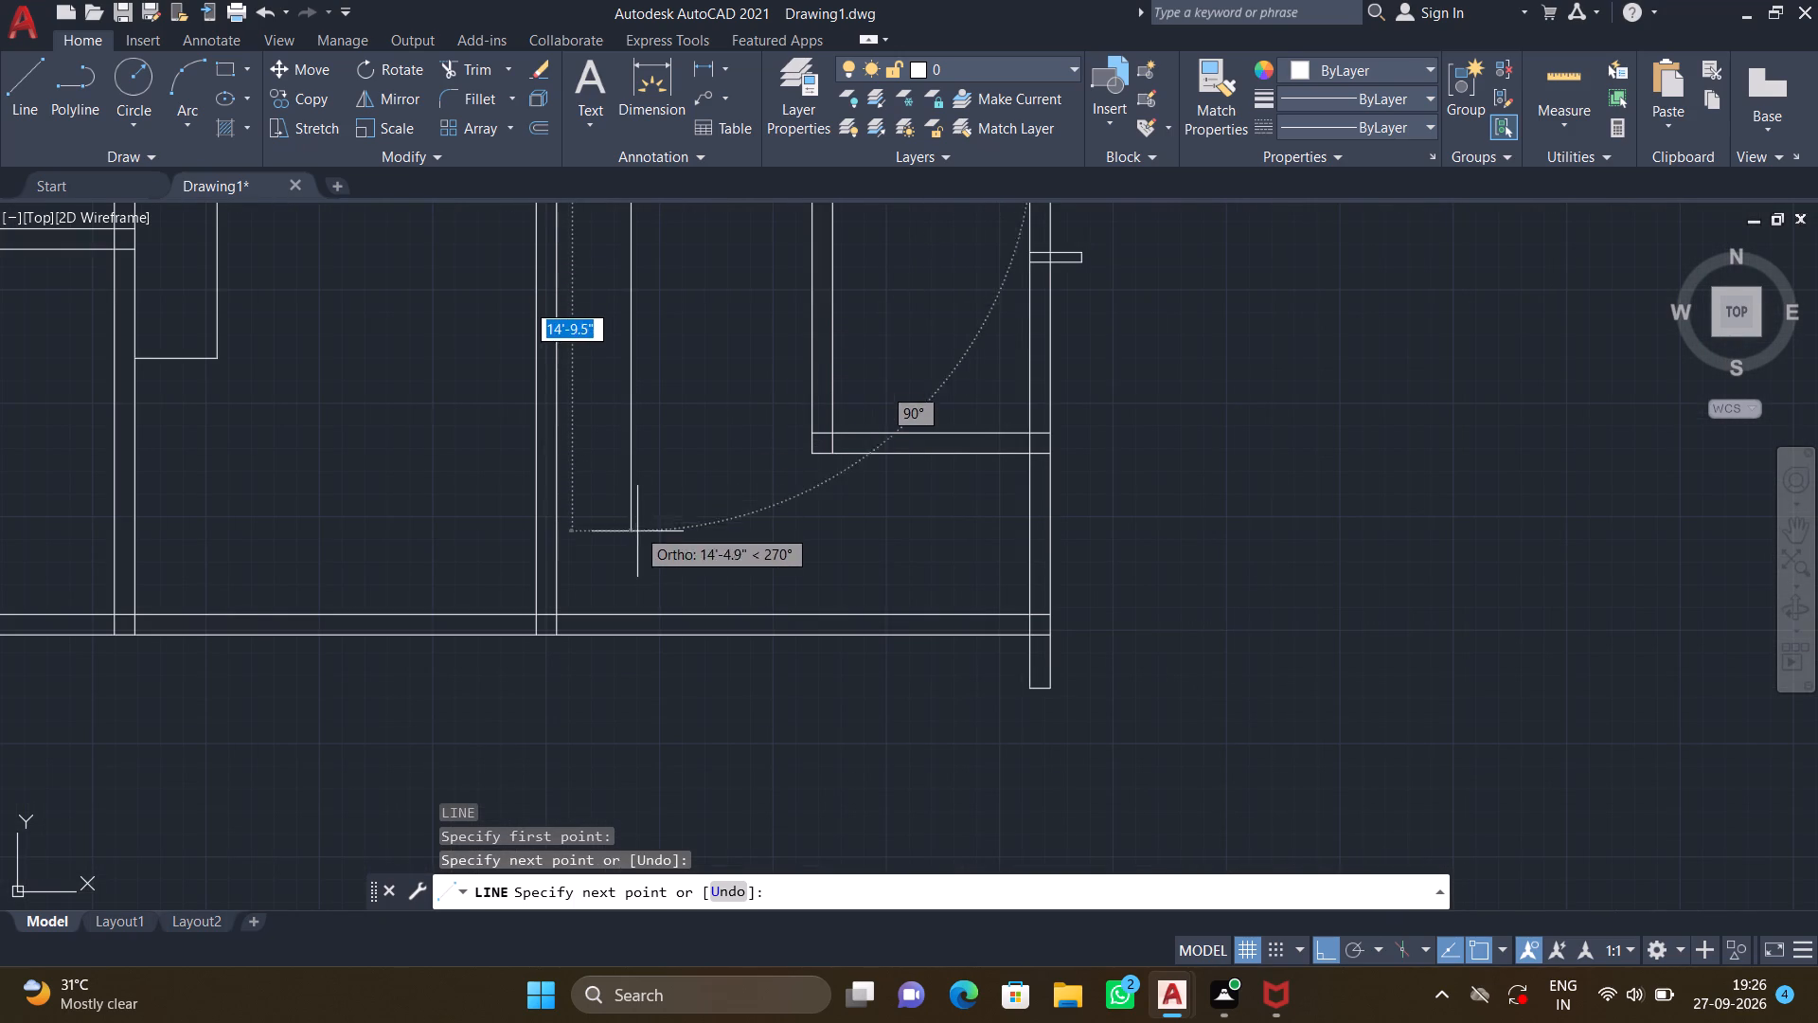
pyautogui.click(629, 619)
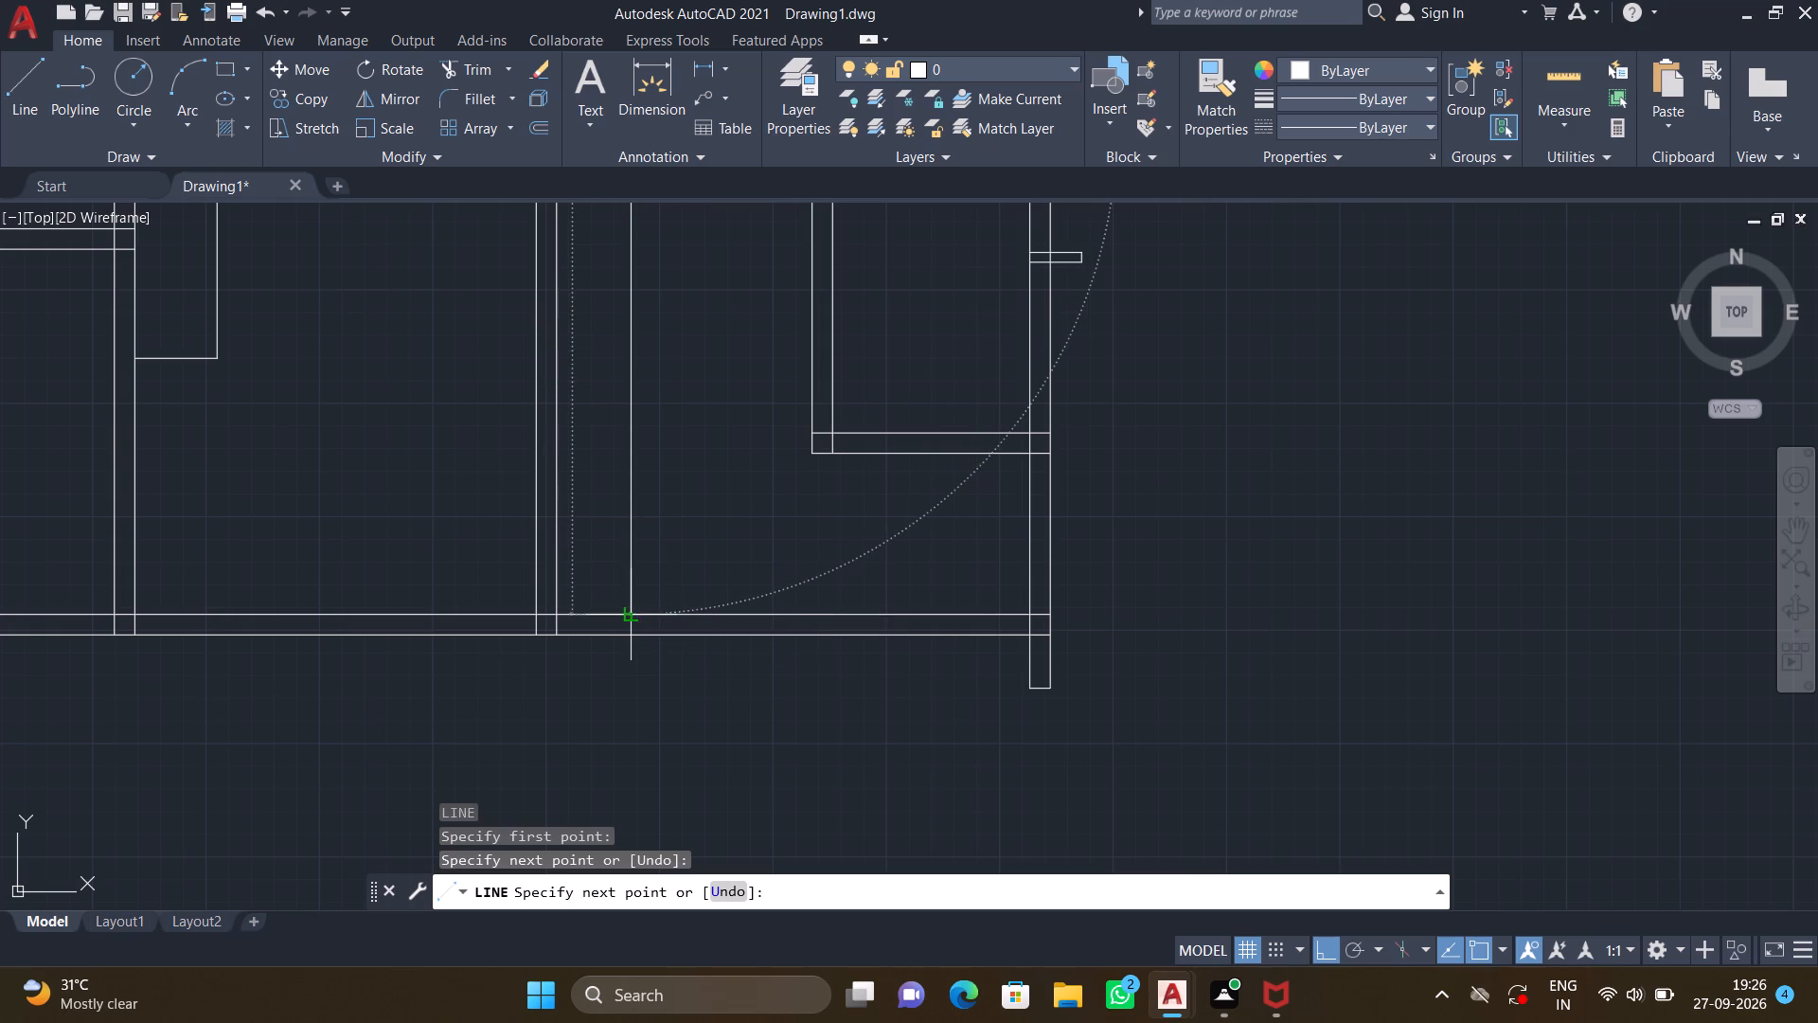
pyautogui.press('Return')
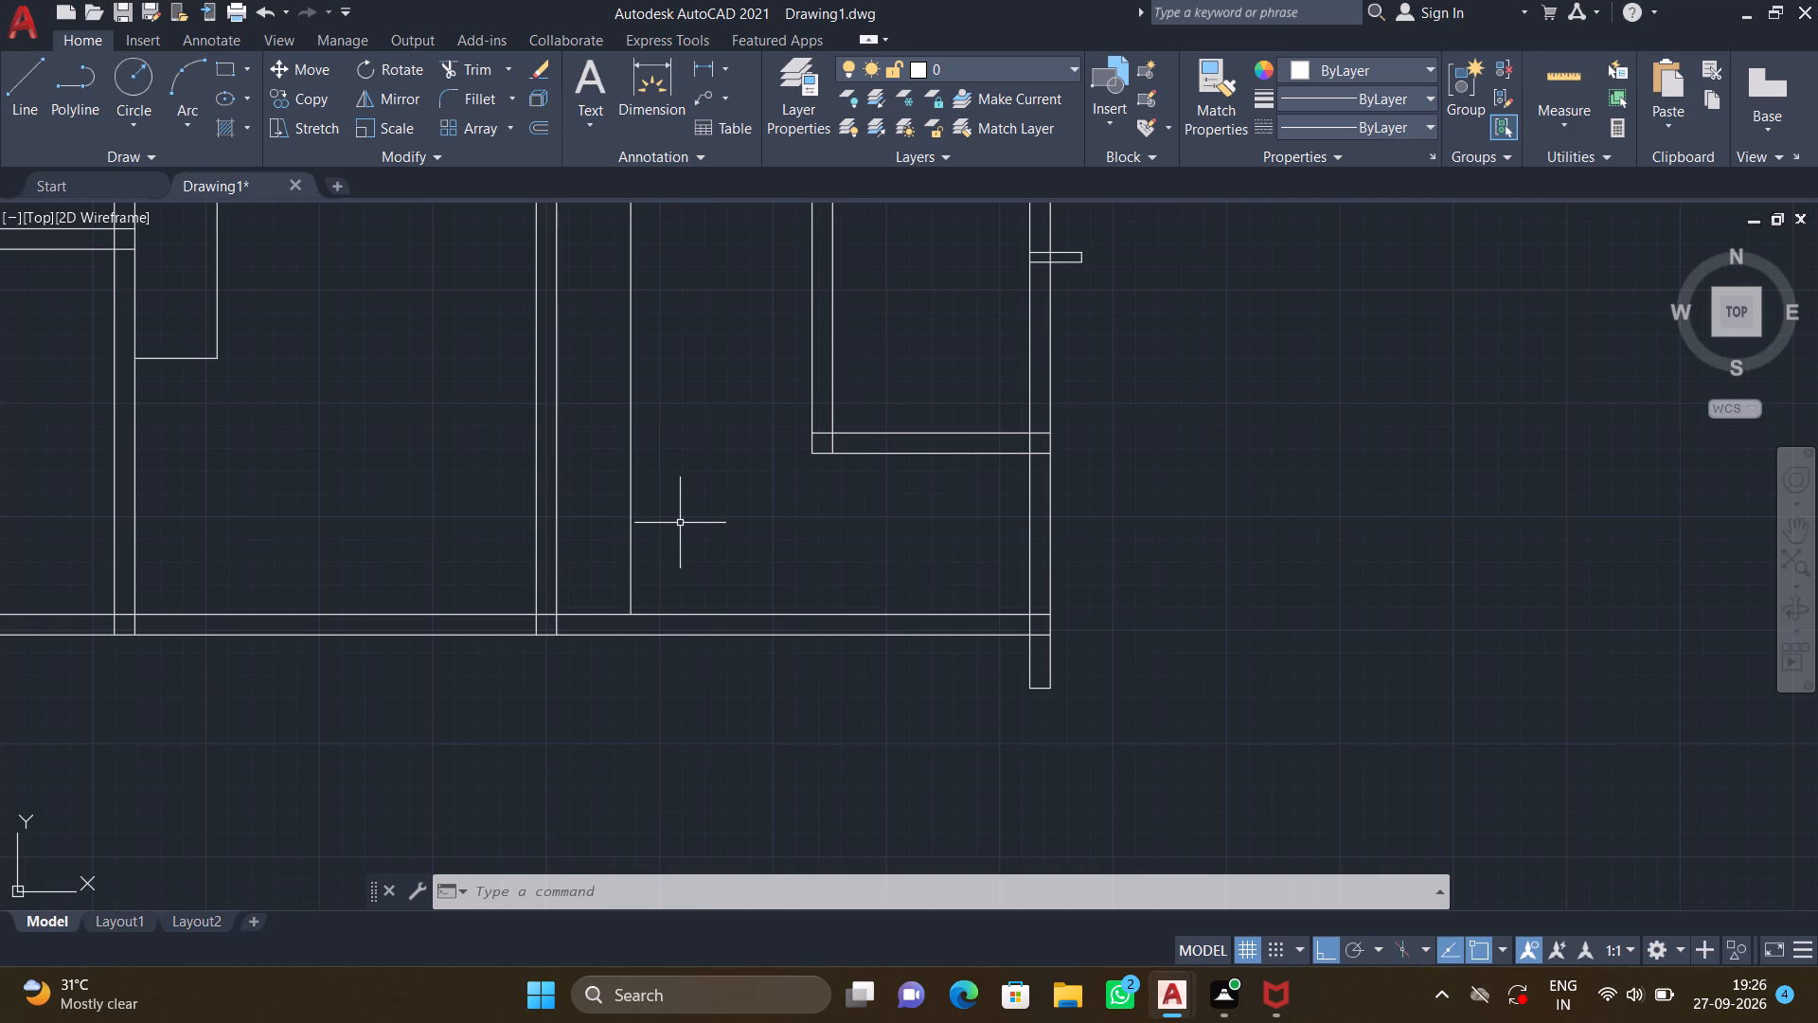
# From that vertical line near its south end, draw a line east, stopping short of the east wall, turning north to the narrow southeast room's wall.
pyautogui.press('l')
pyautogui.press('Return')
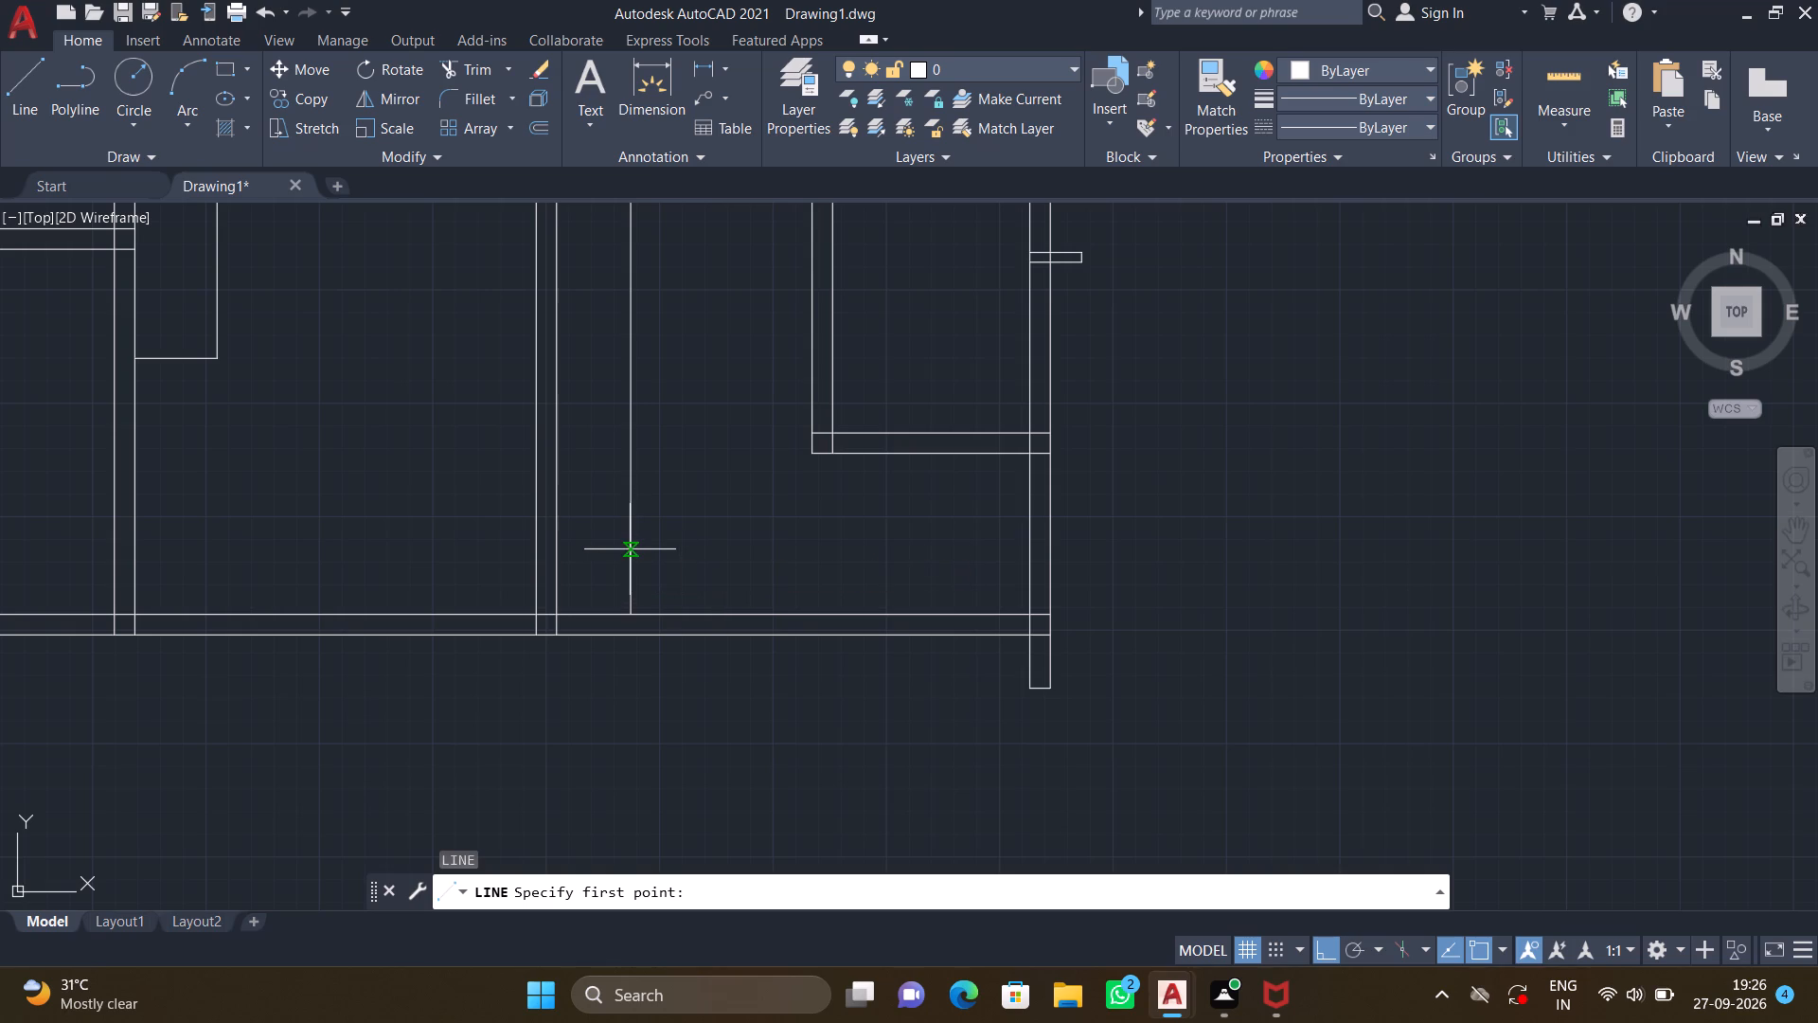
pyautogui.click(630, 549)
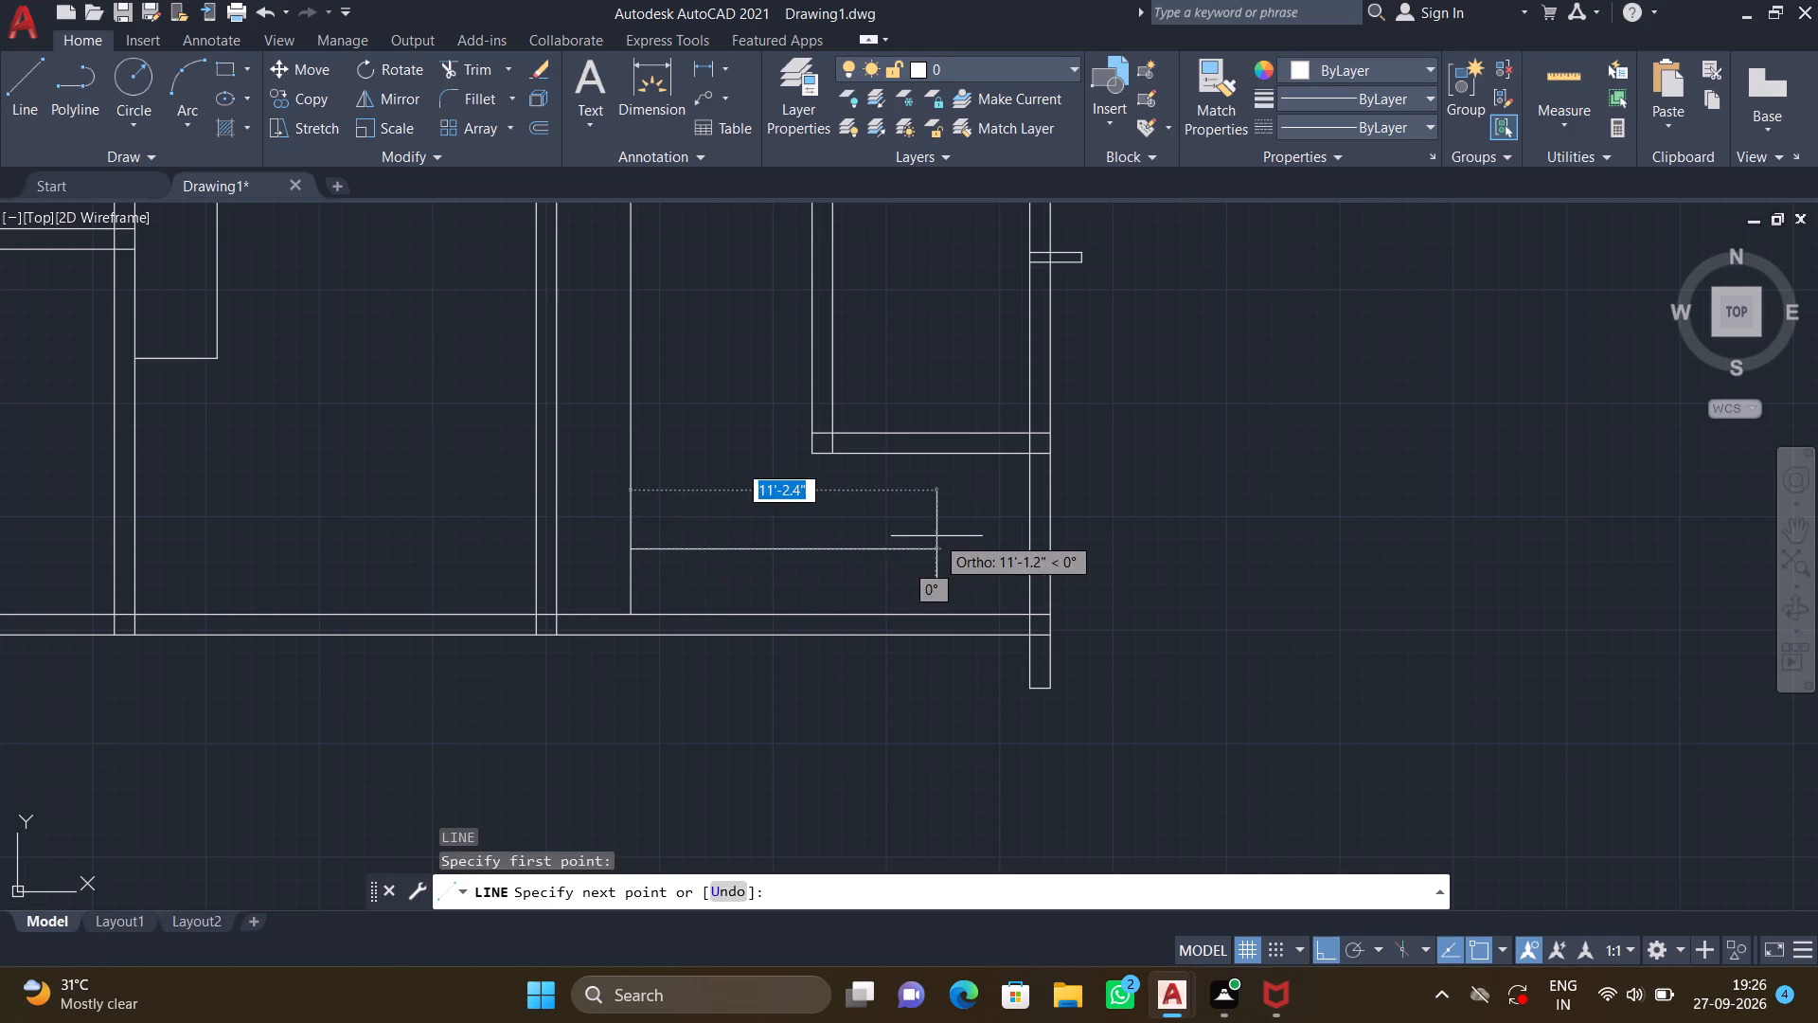
pyautogui.scroll(4, 937, 536)
pyautogui.scroll(-3, 1008, 638)
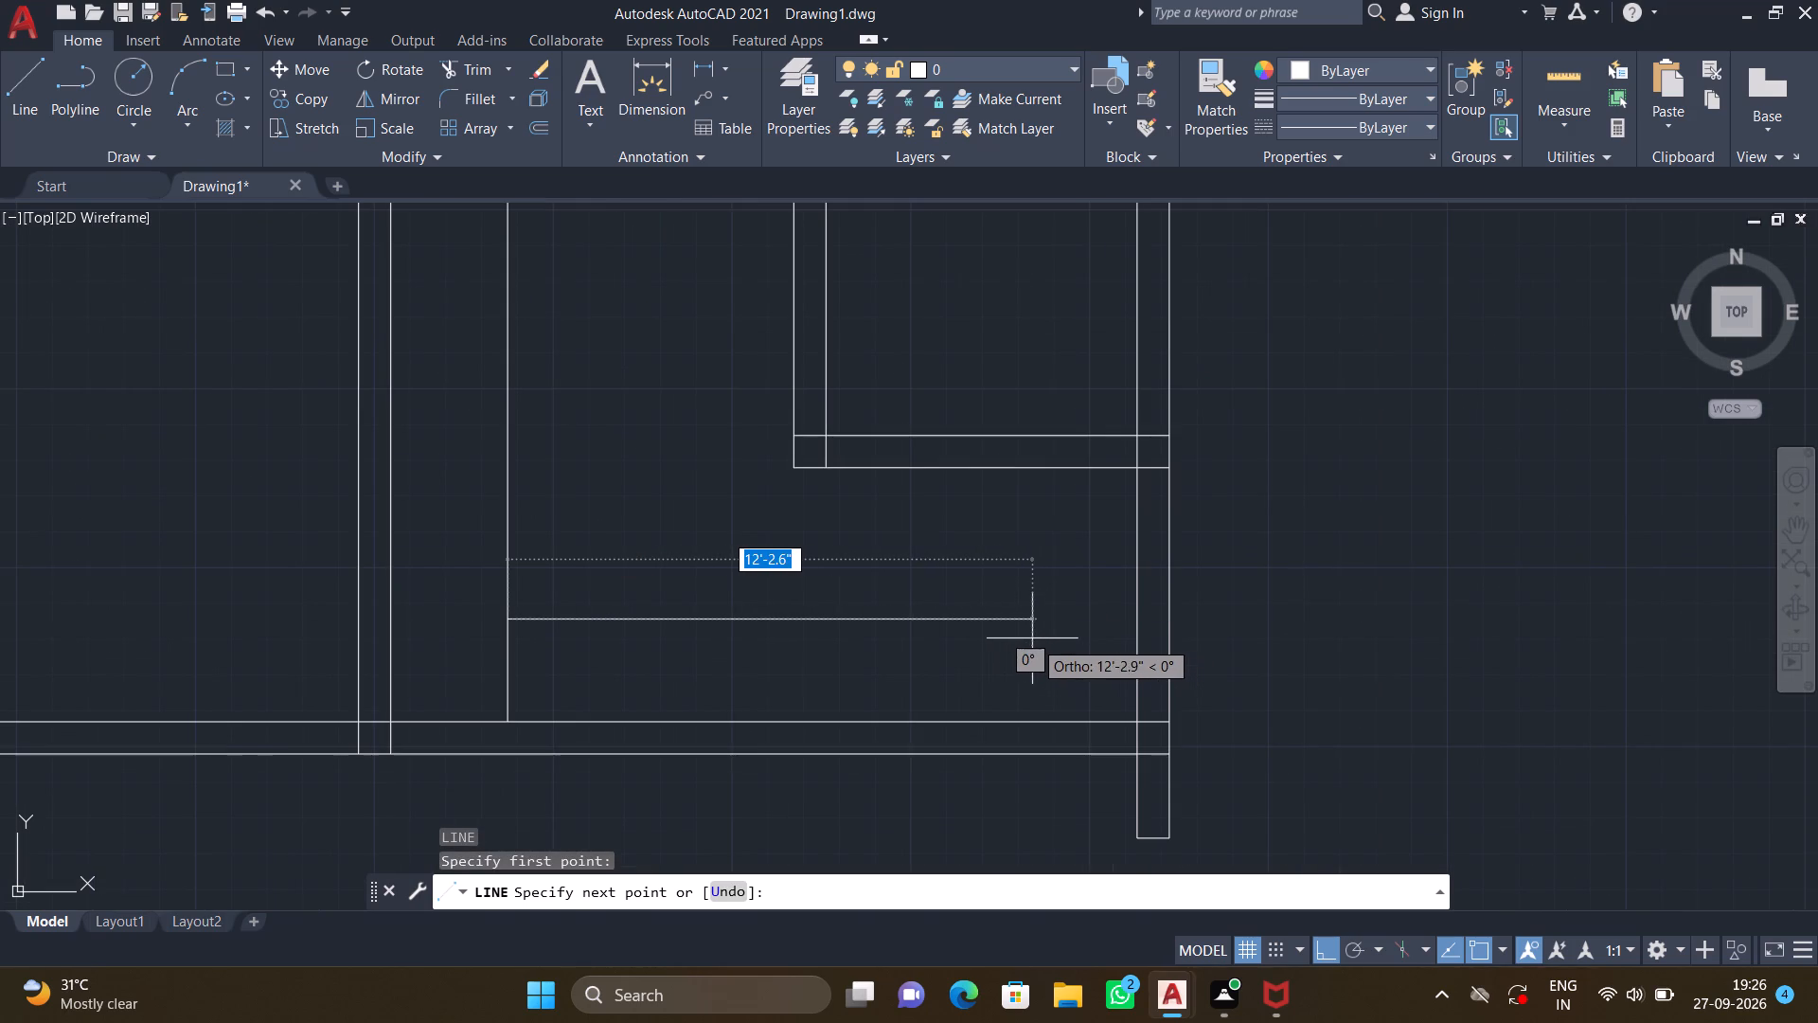
pyautogui.scroll(1, 1032, 637)
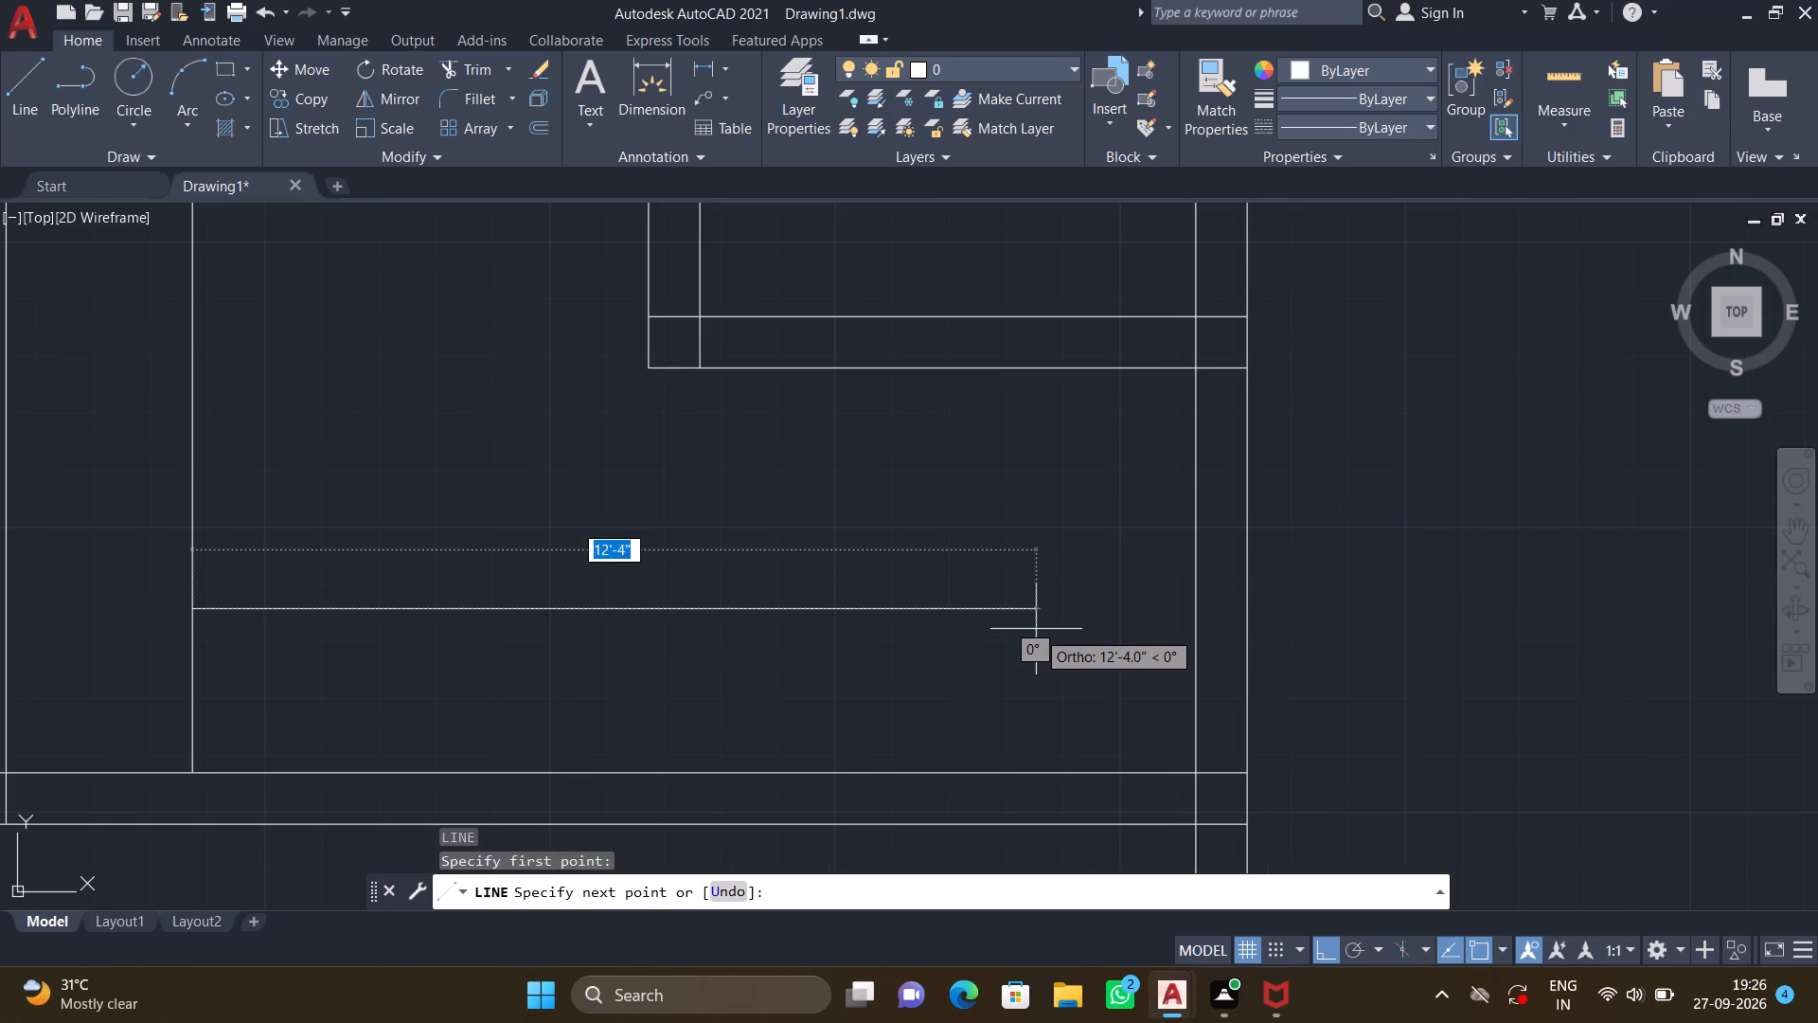
pyautogui.click(1067, 608)
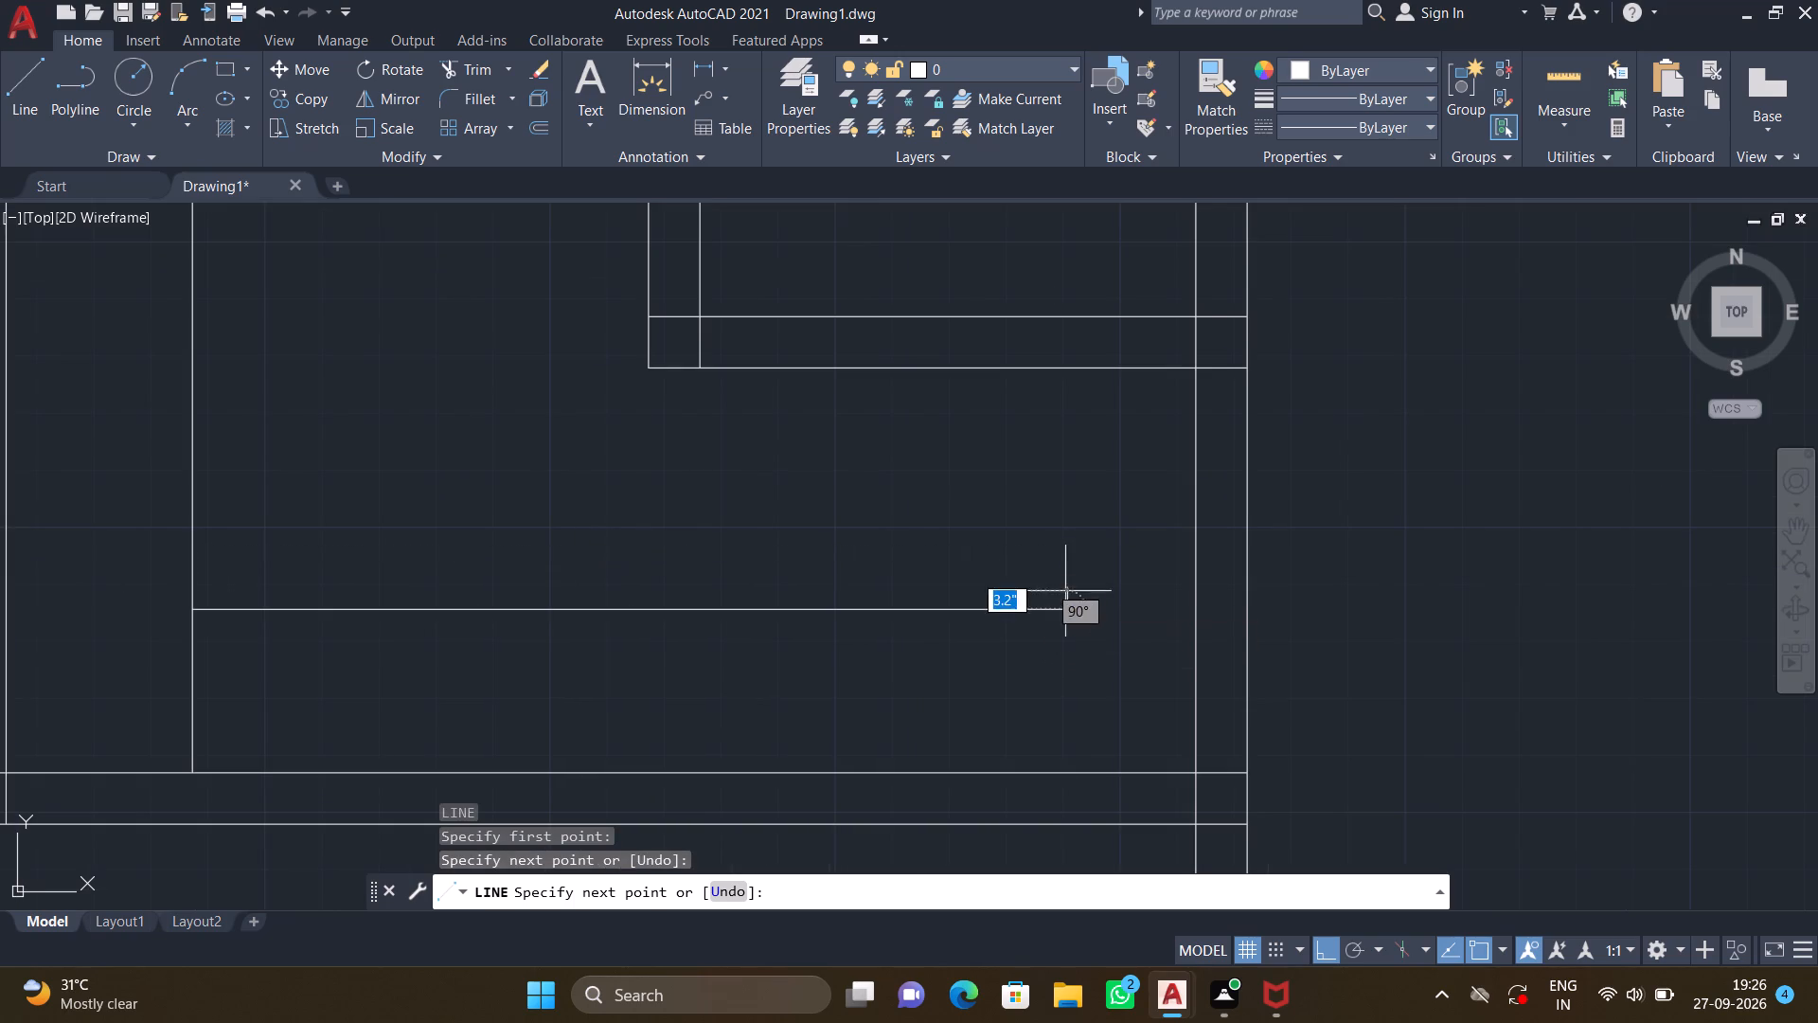
pyautogui.click(1068, 362)
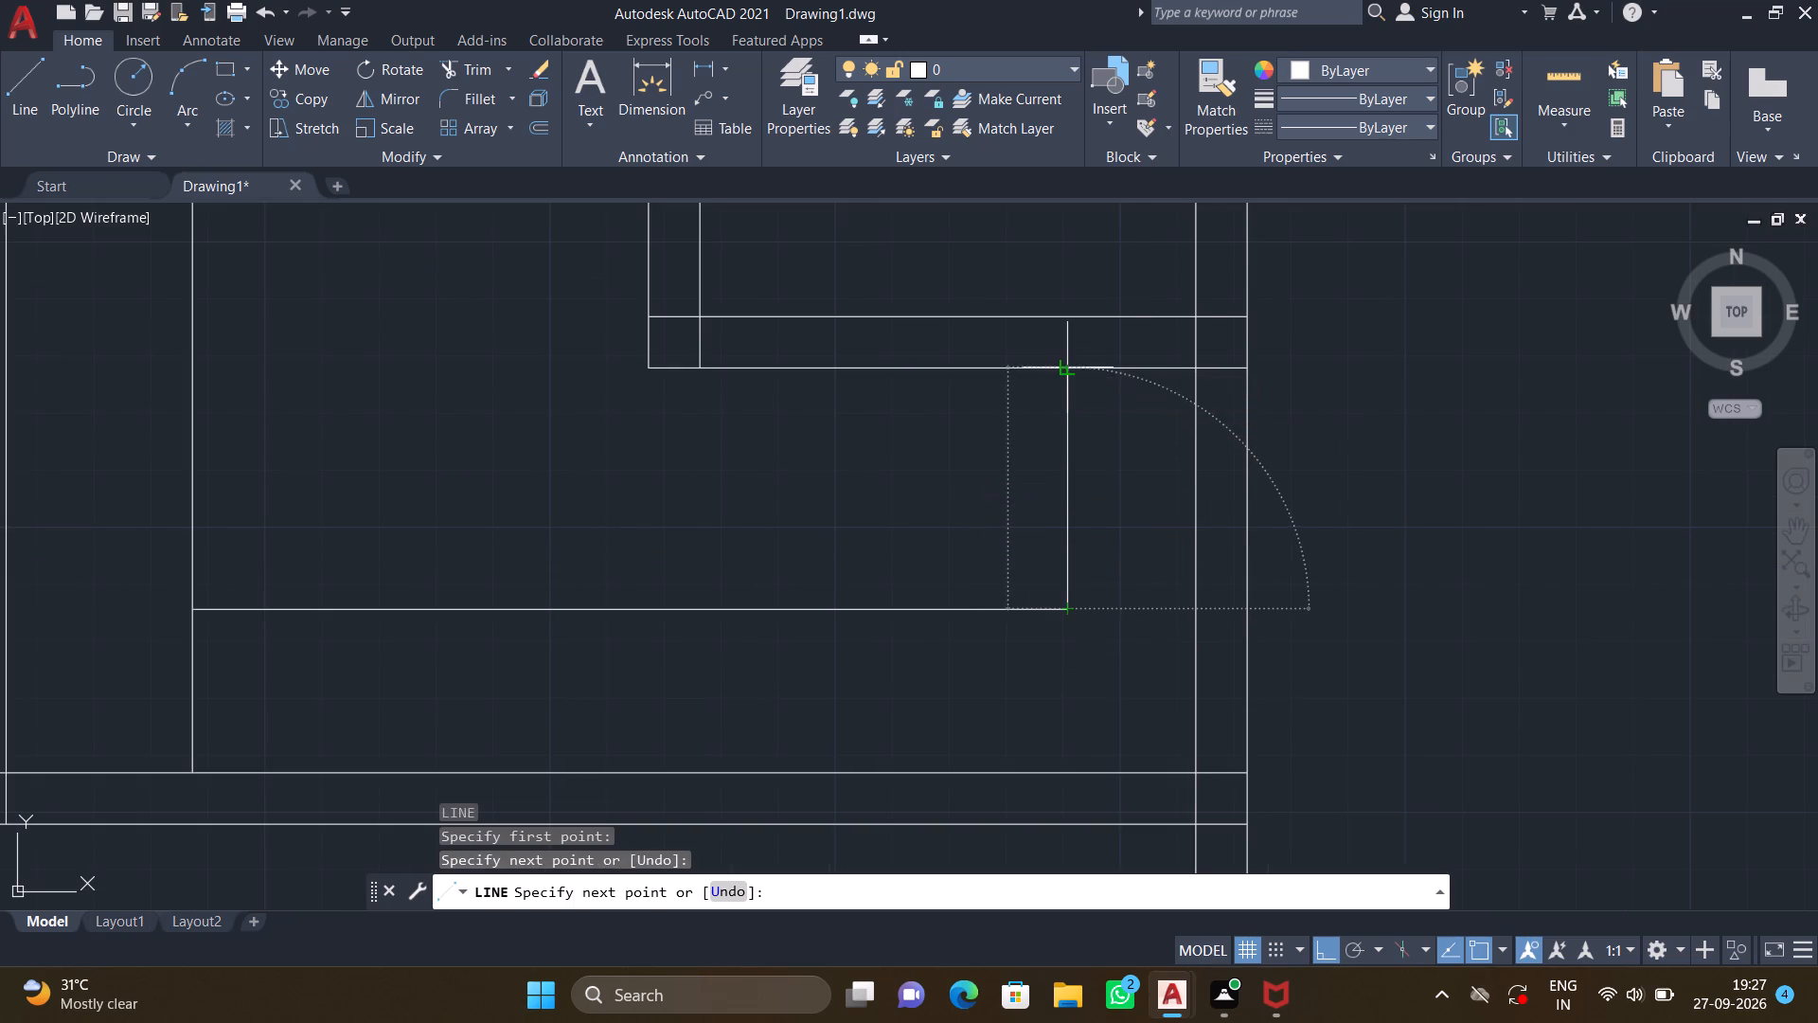
pyautogui.press('Return')
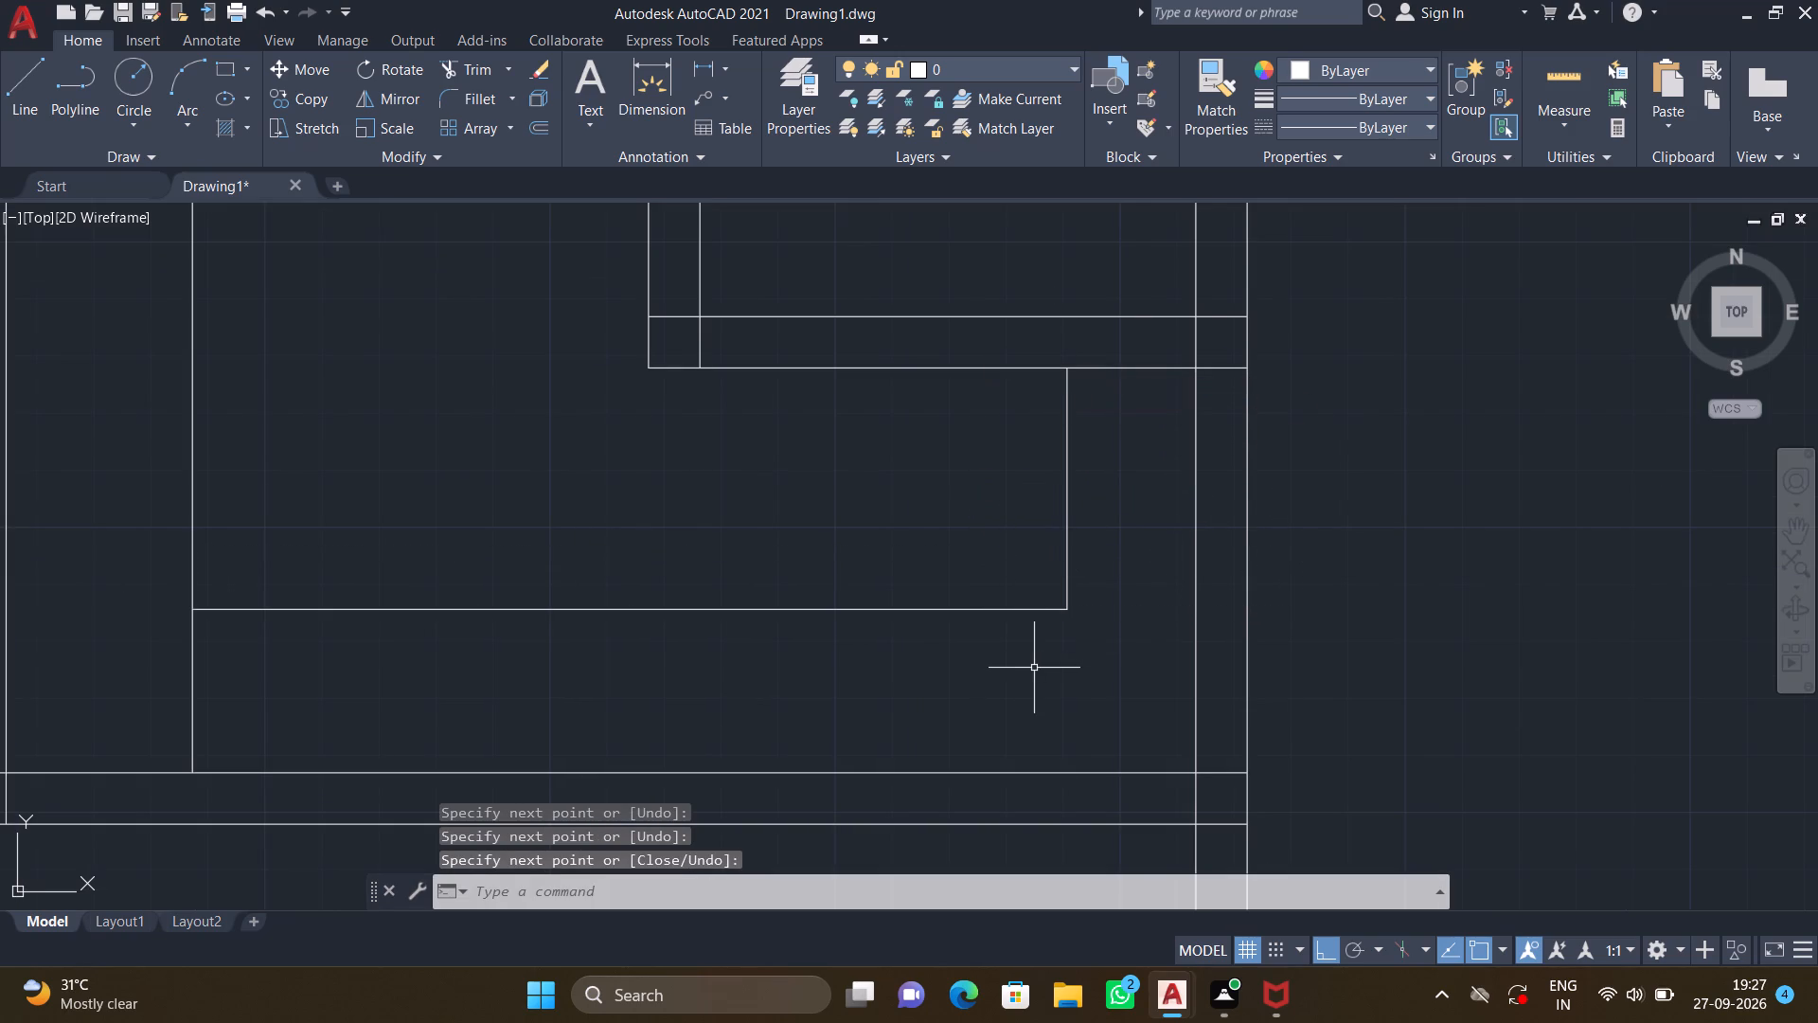
# Draw a line from that outline's southeast corner straight south to the plan's south wall.
pyautogui.press('l')
pyautogui.press('Return')
pyautogui.click(1063, 606)
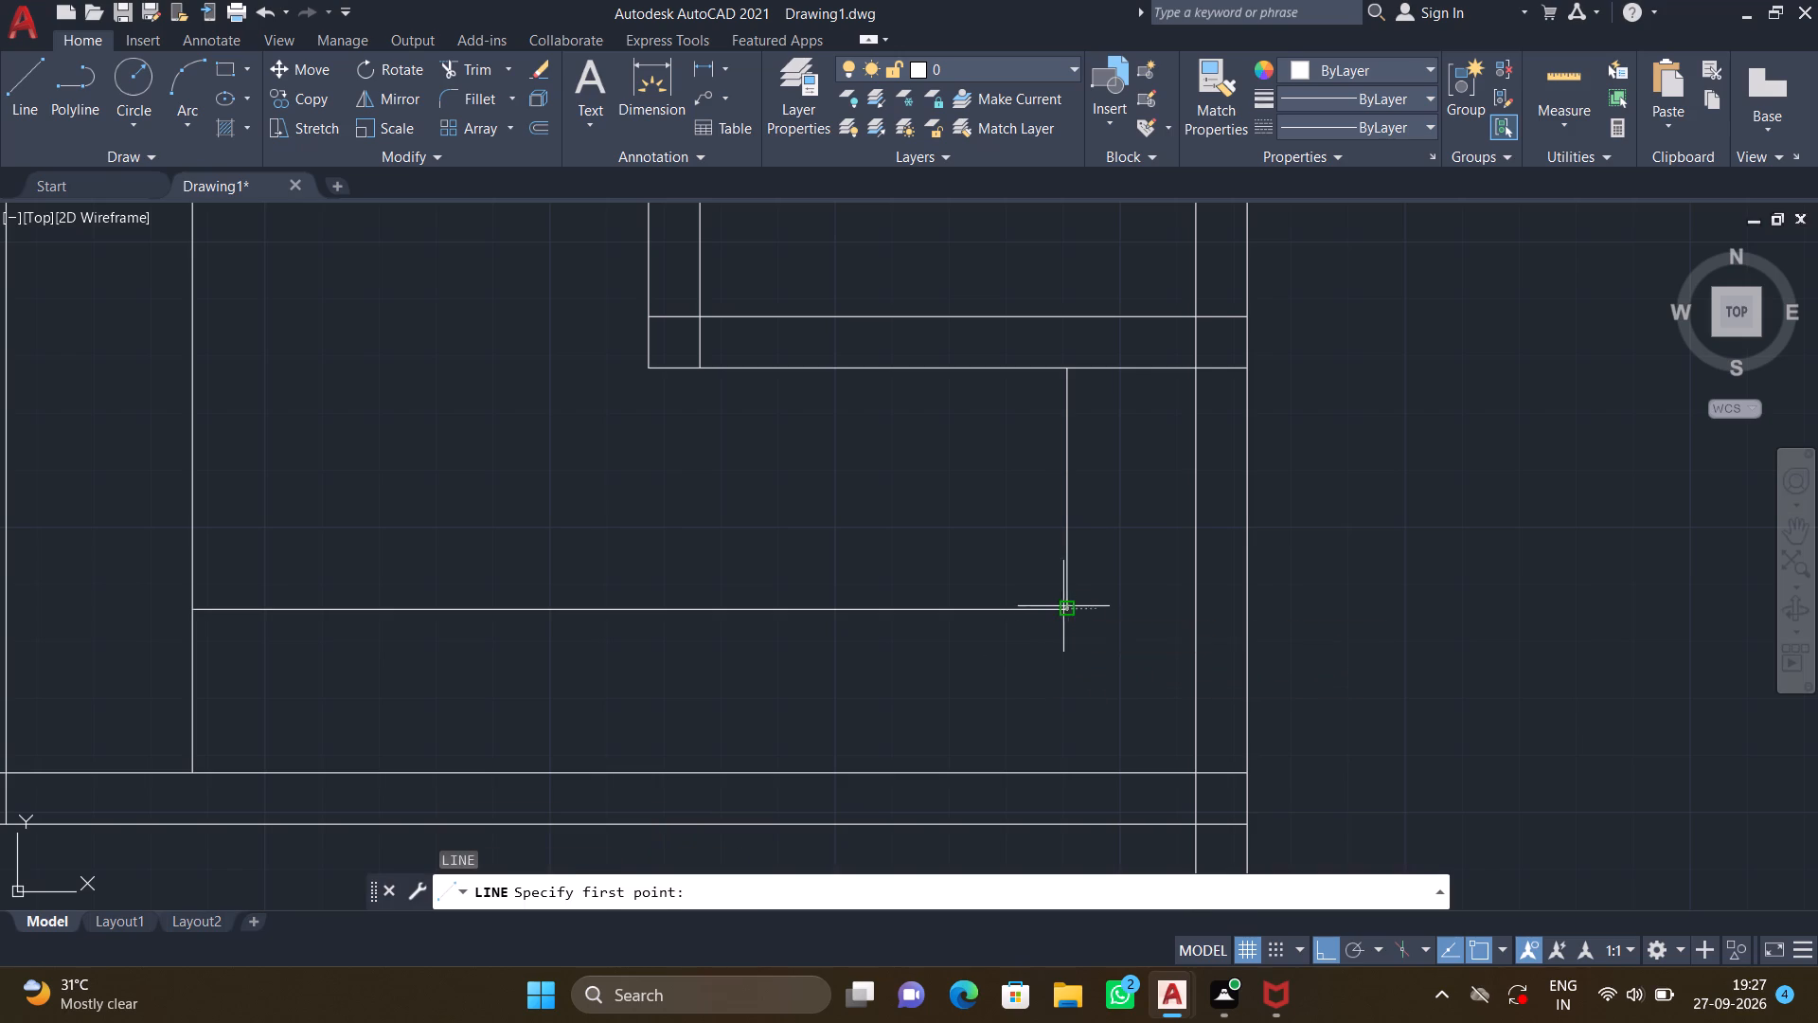
pyautogui.click(1071, 768)
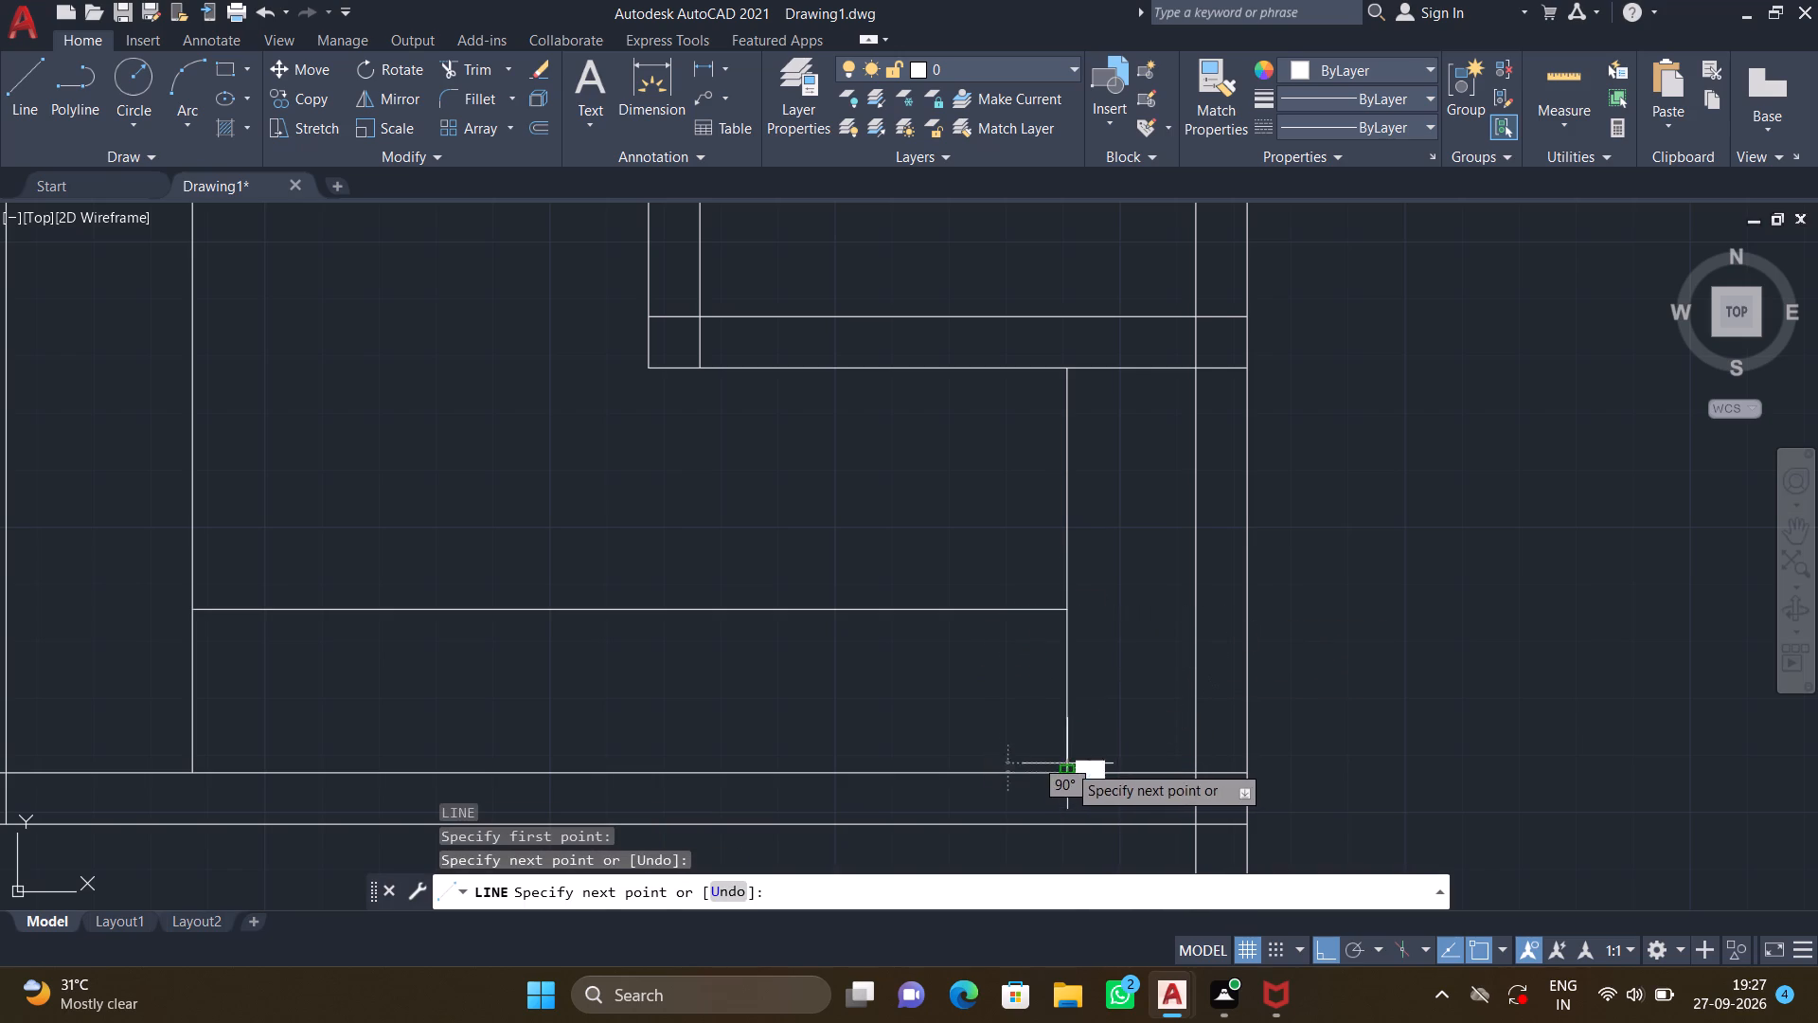
pyautogui.press('Return')
# In the narrow southeast room, draw a line about 7'-3" south from the north wall, turning about 2'-8" west to its west wall's outer face.
pyautogui.scroll(-2, 925, 675)
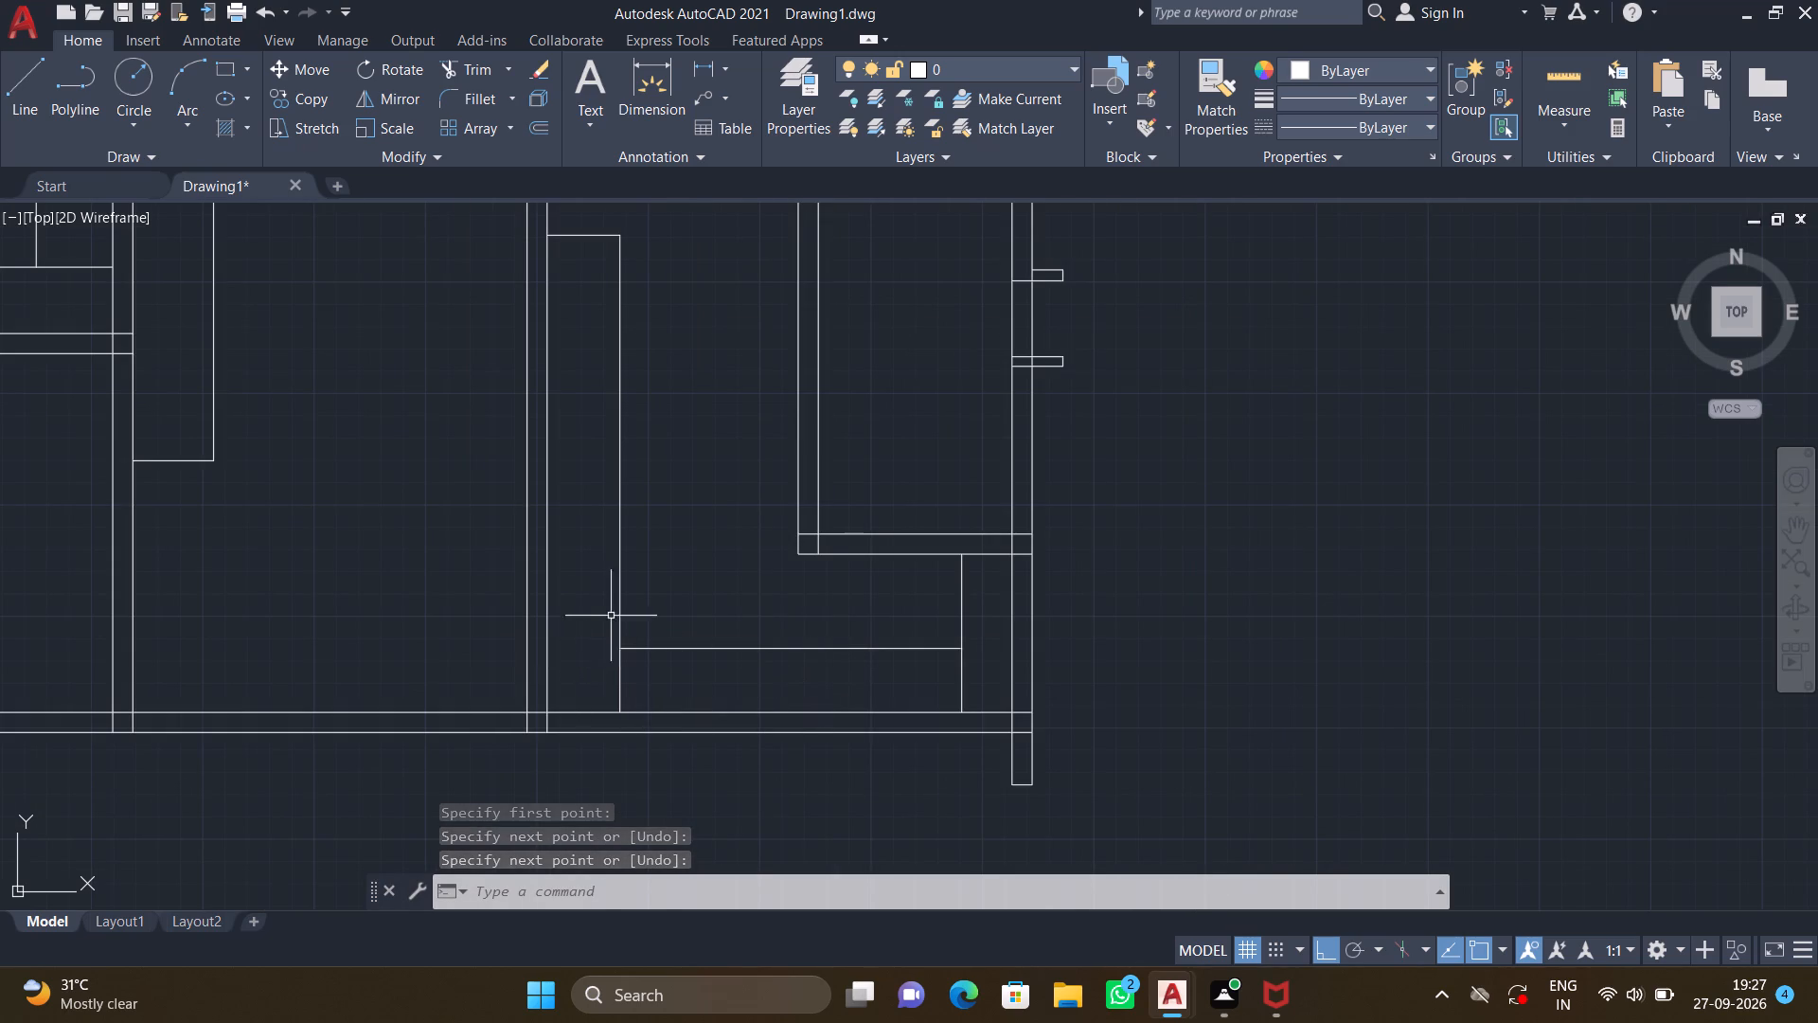
pyautogui.scroll(-1, 615, 611)
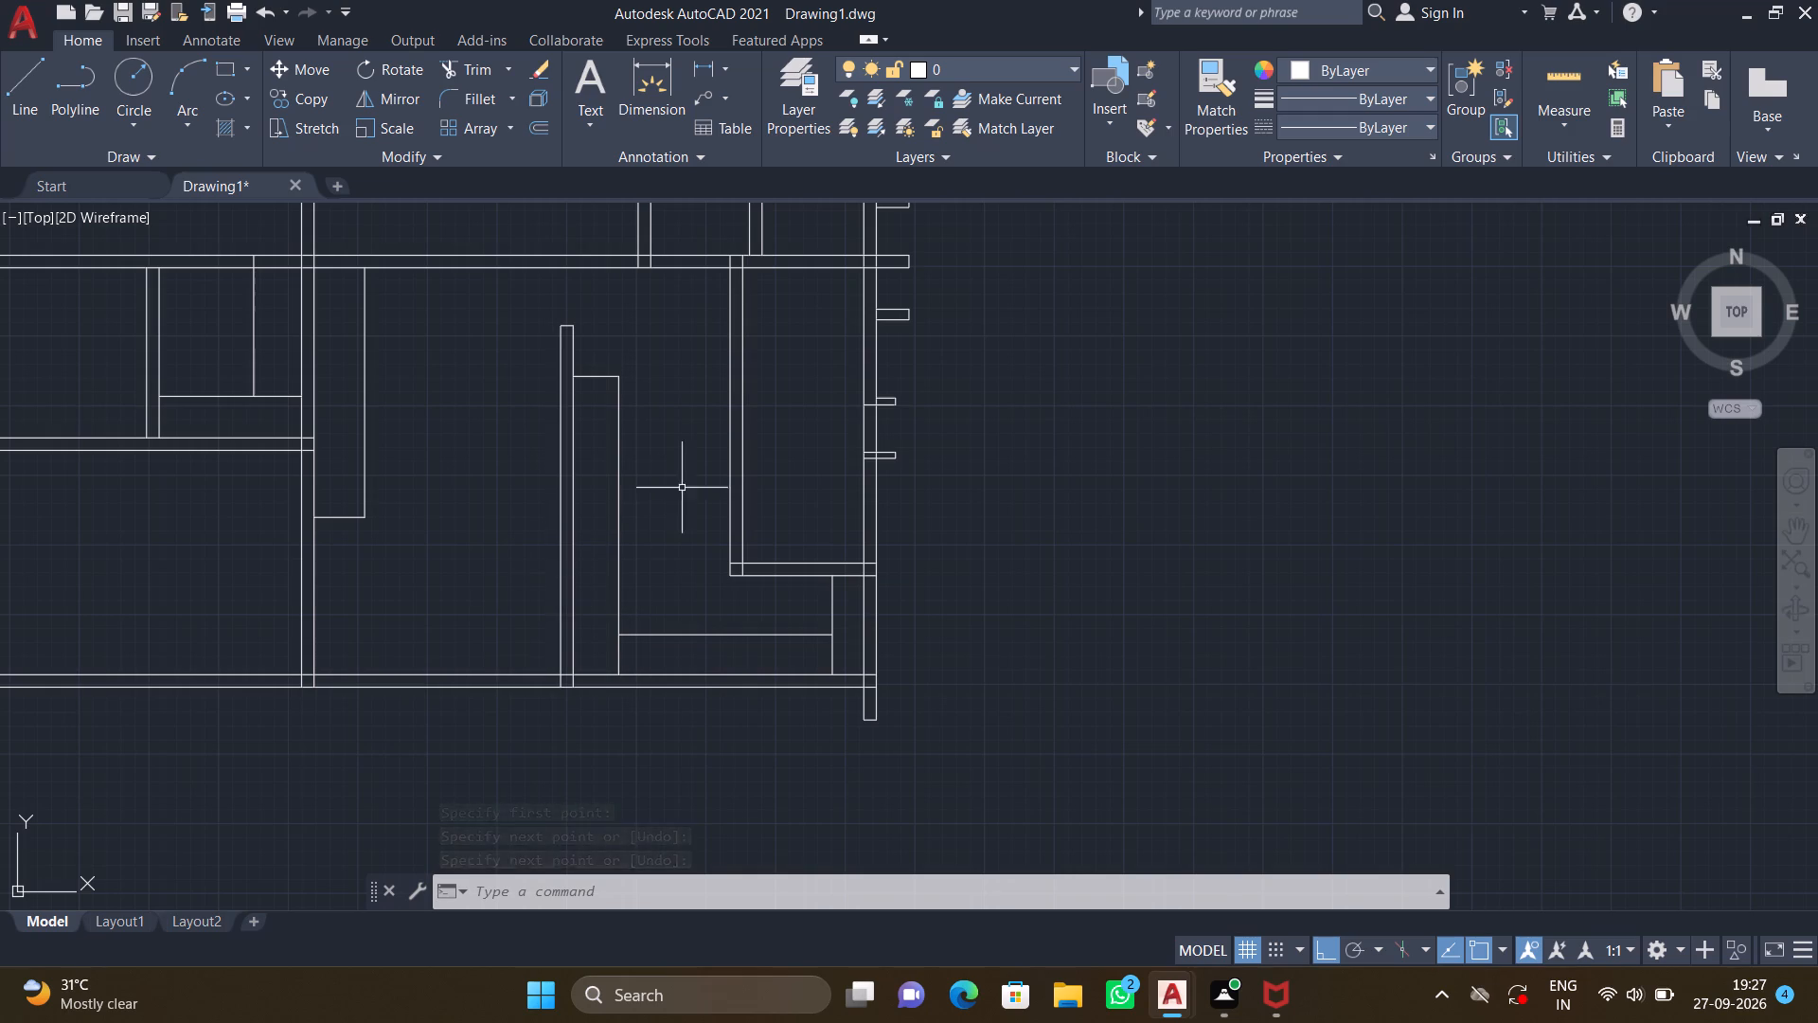
pyautogui.moveTo(666, 480); pyautogui.dragTo(886, 443, button='middle')
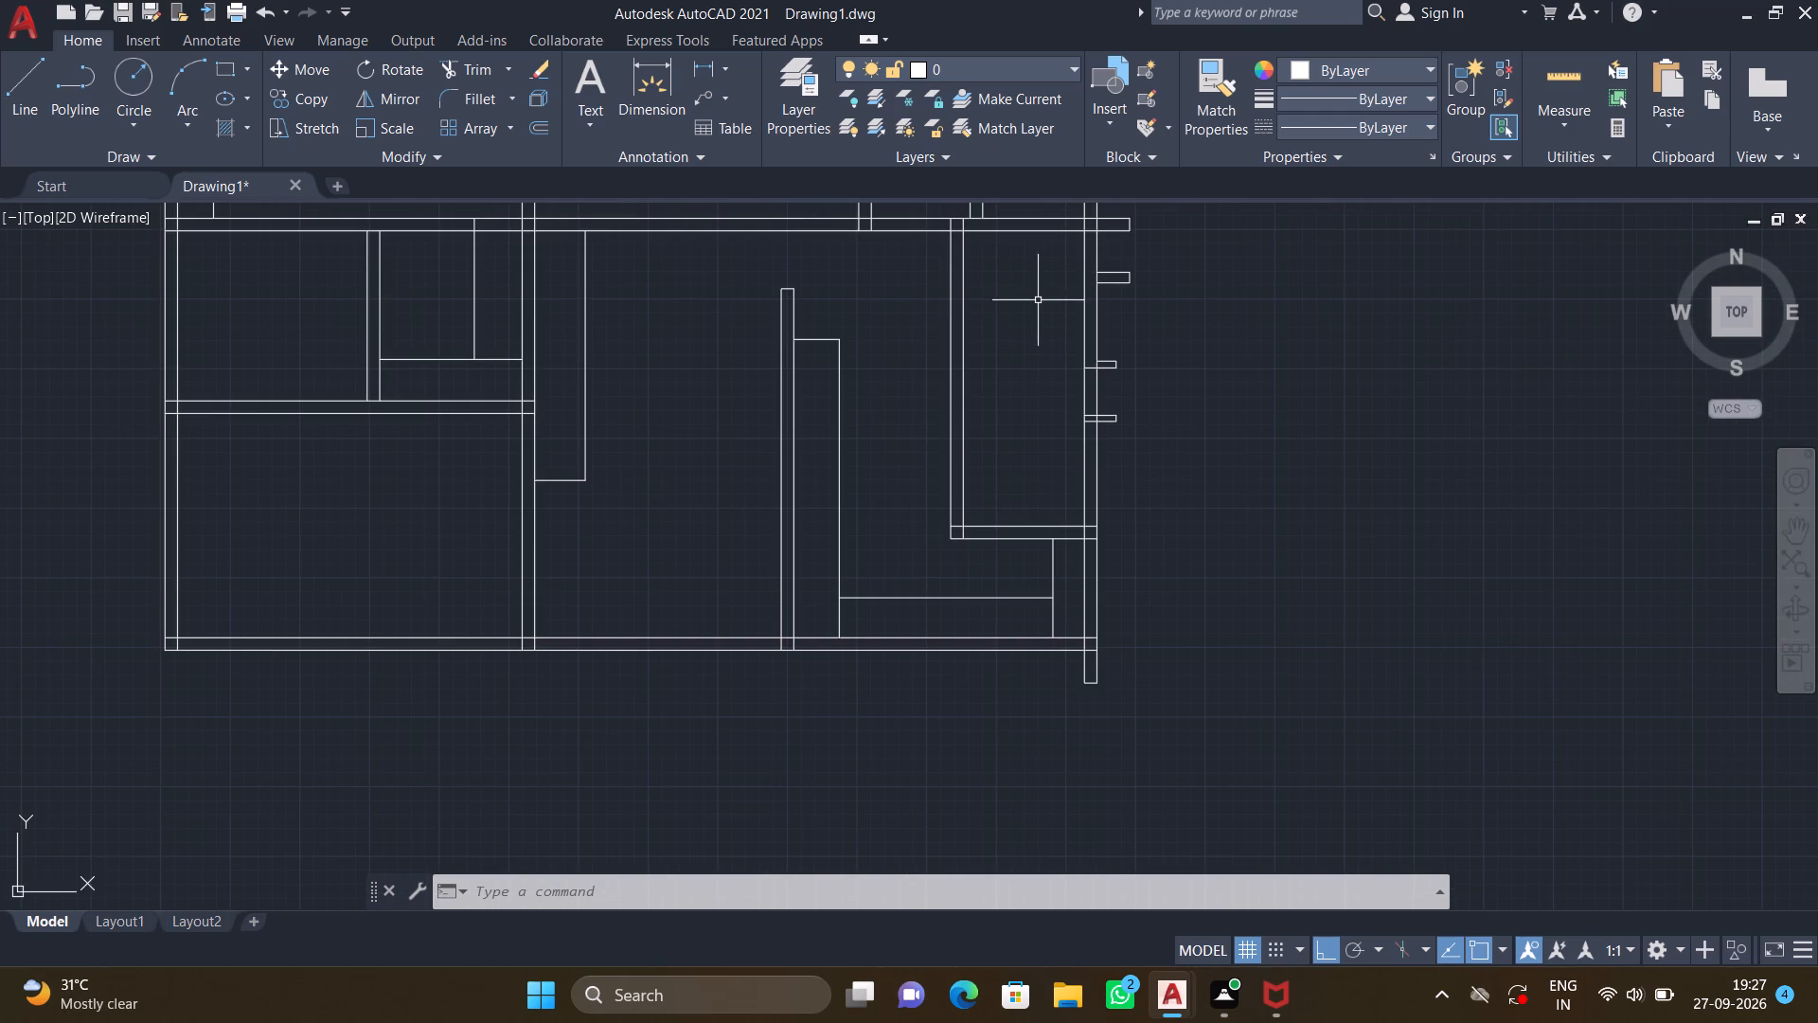
pyautogui.moveTo(986, 278); pyautogui.dragTo(917, 430, button='middle')
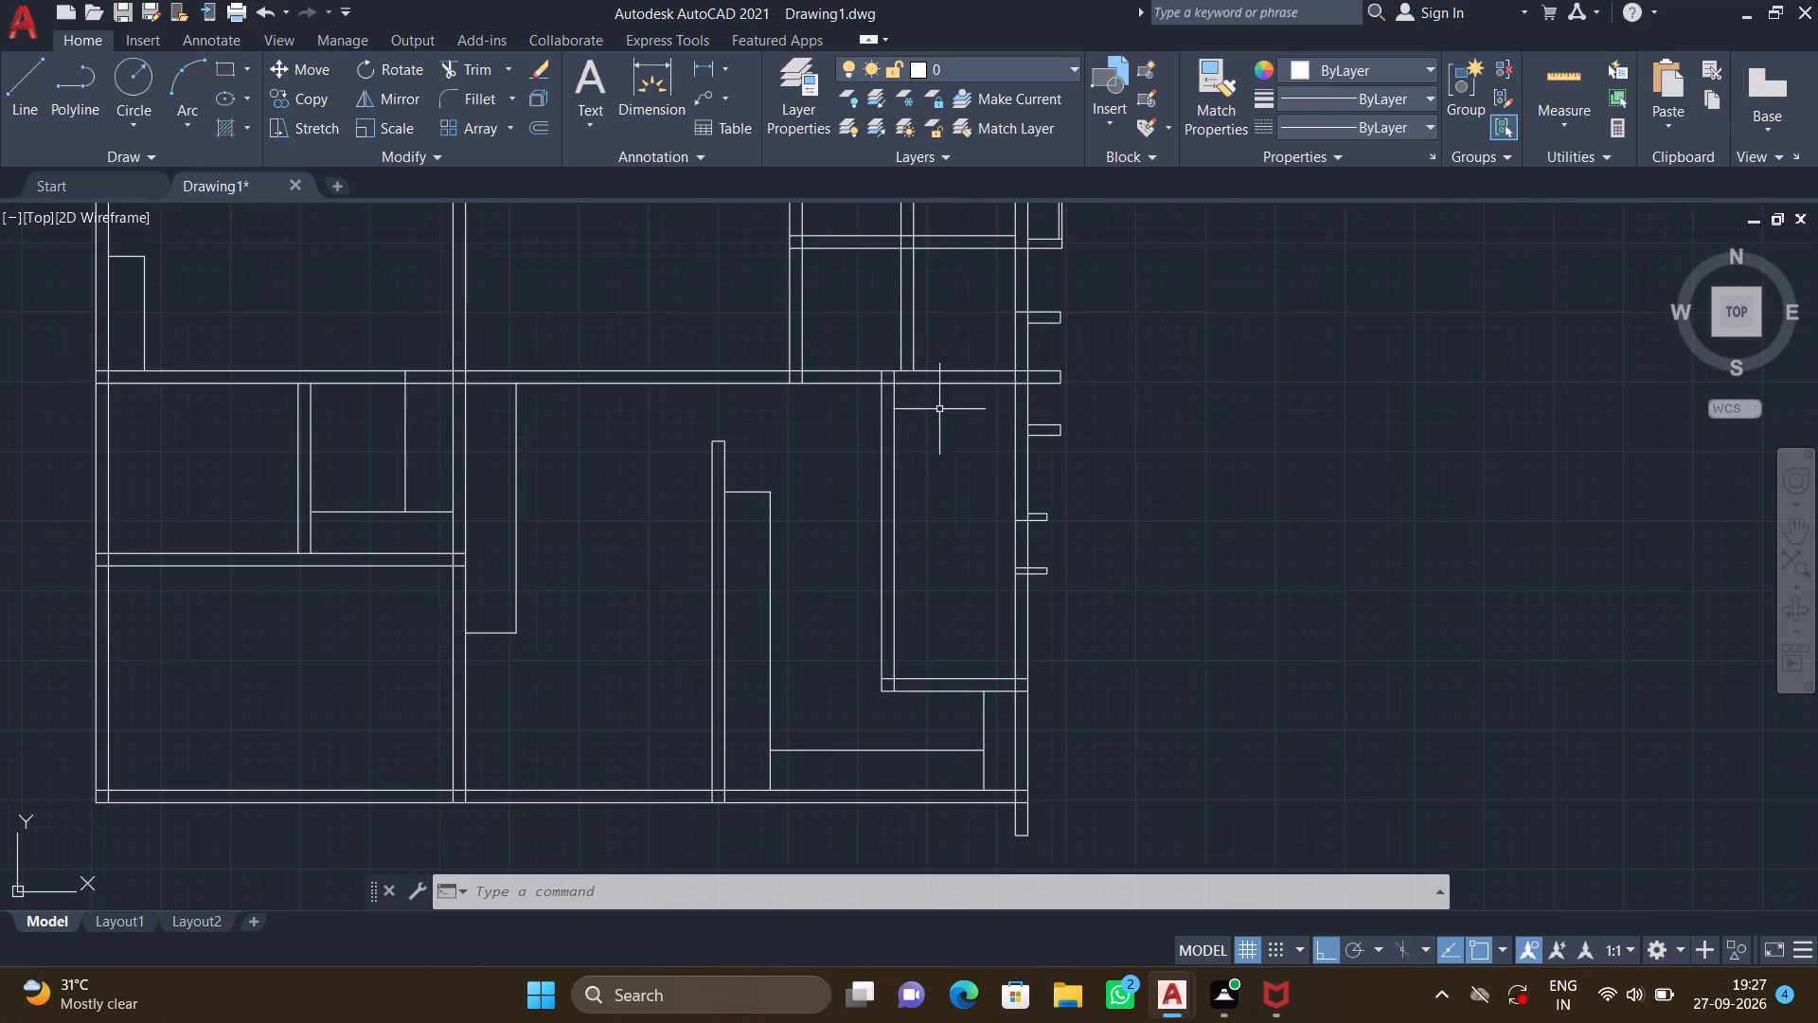
pyautogui.scroll(4, 940, 408)
pyautogui.scroll(-1, 928, 430)
pyautogui.press('l')
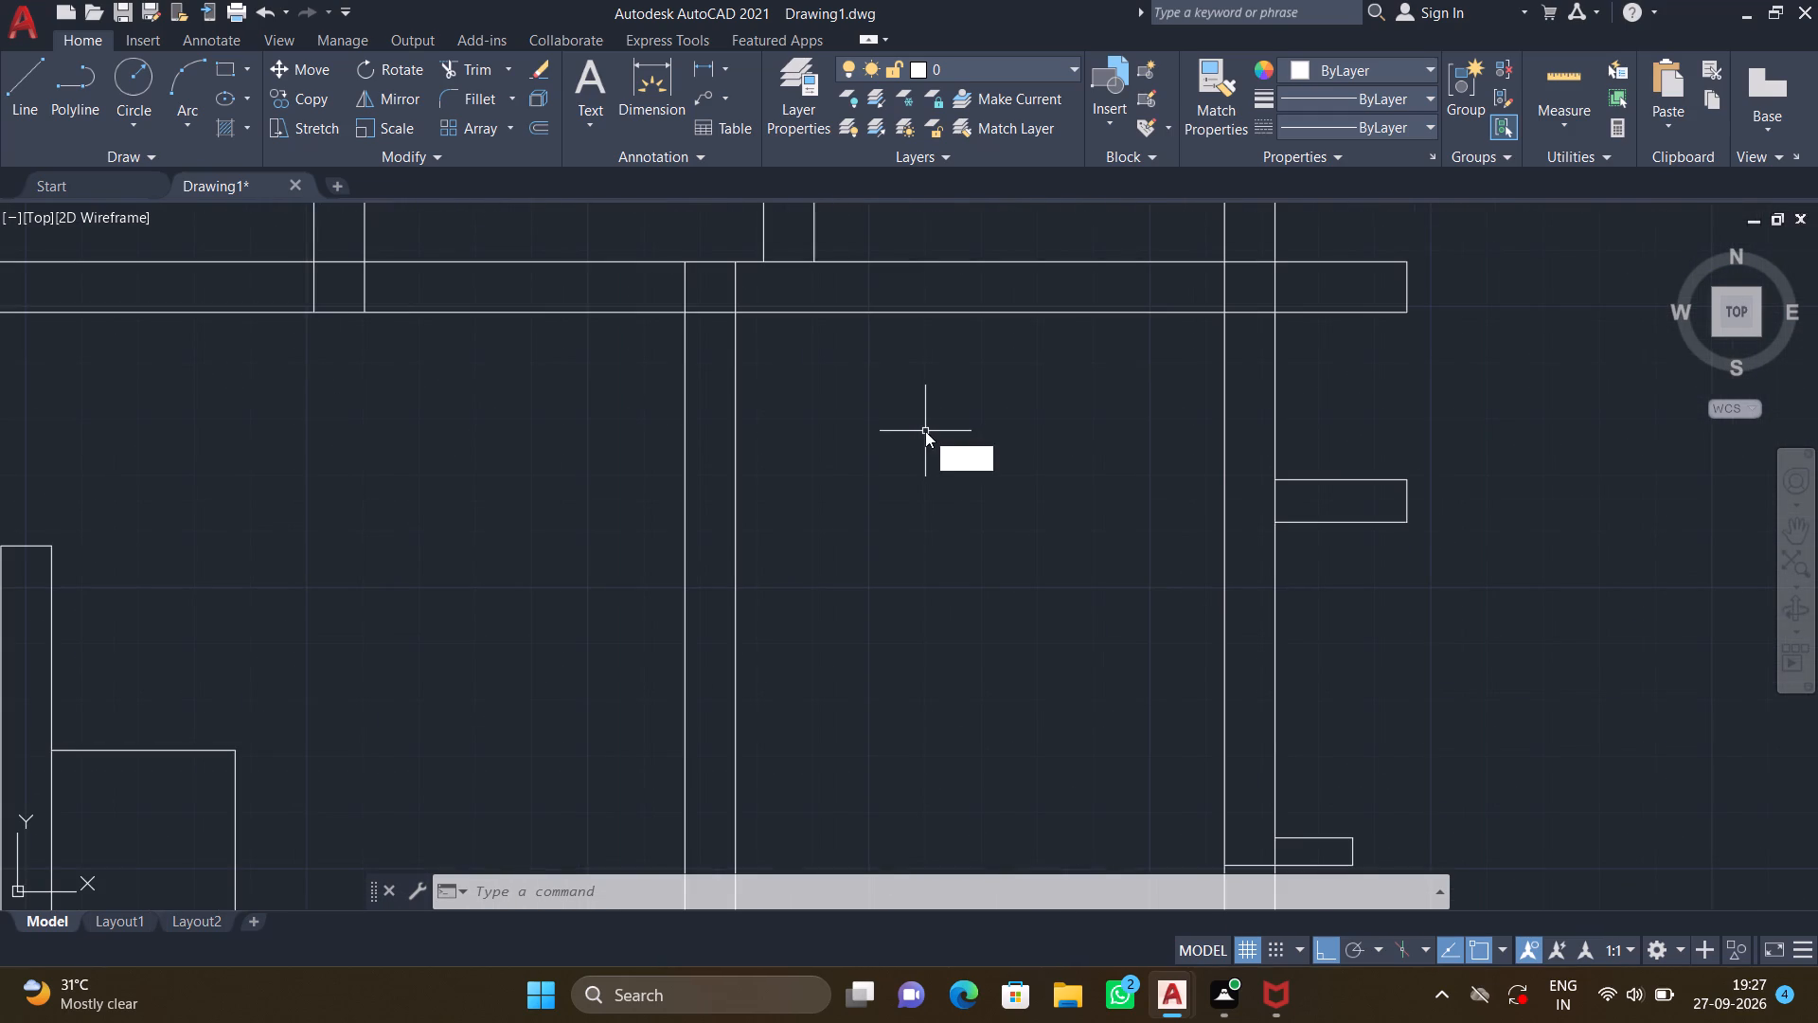
pyautogui.press('Return')
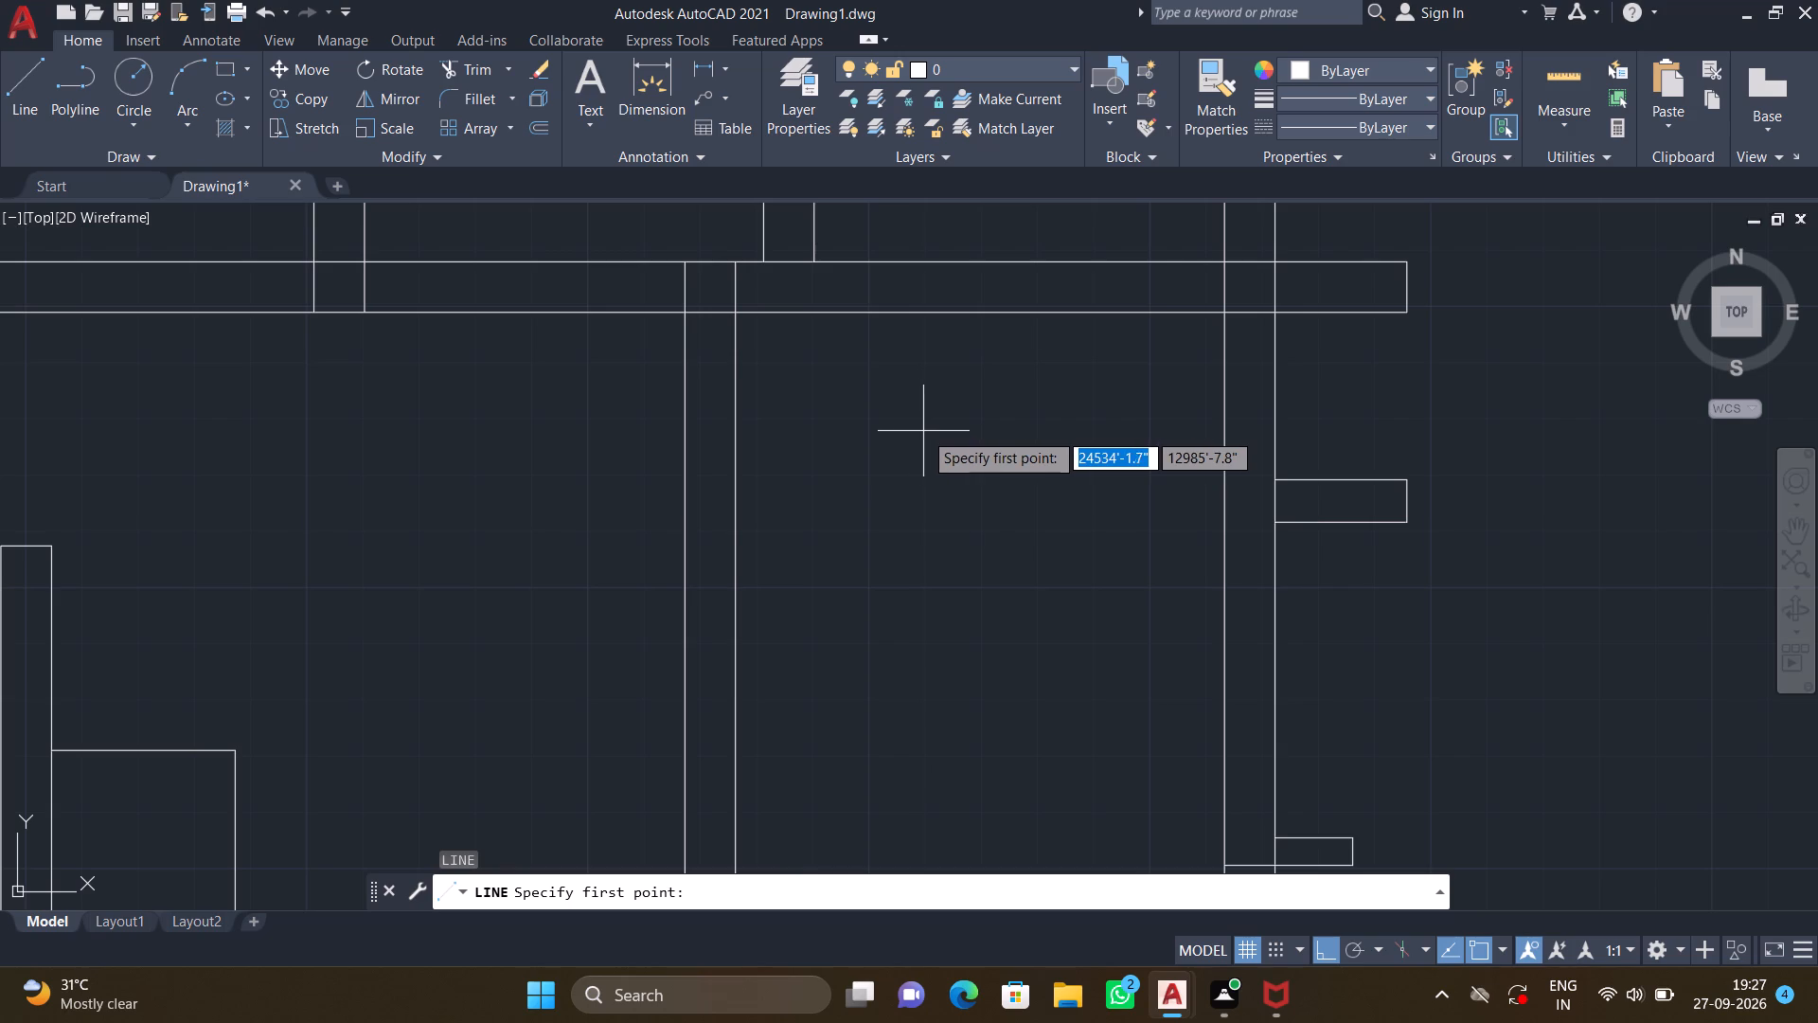
pyautogui.click(865, 316)
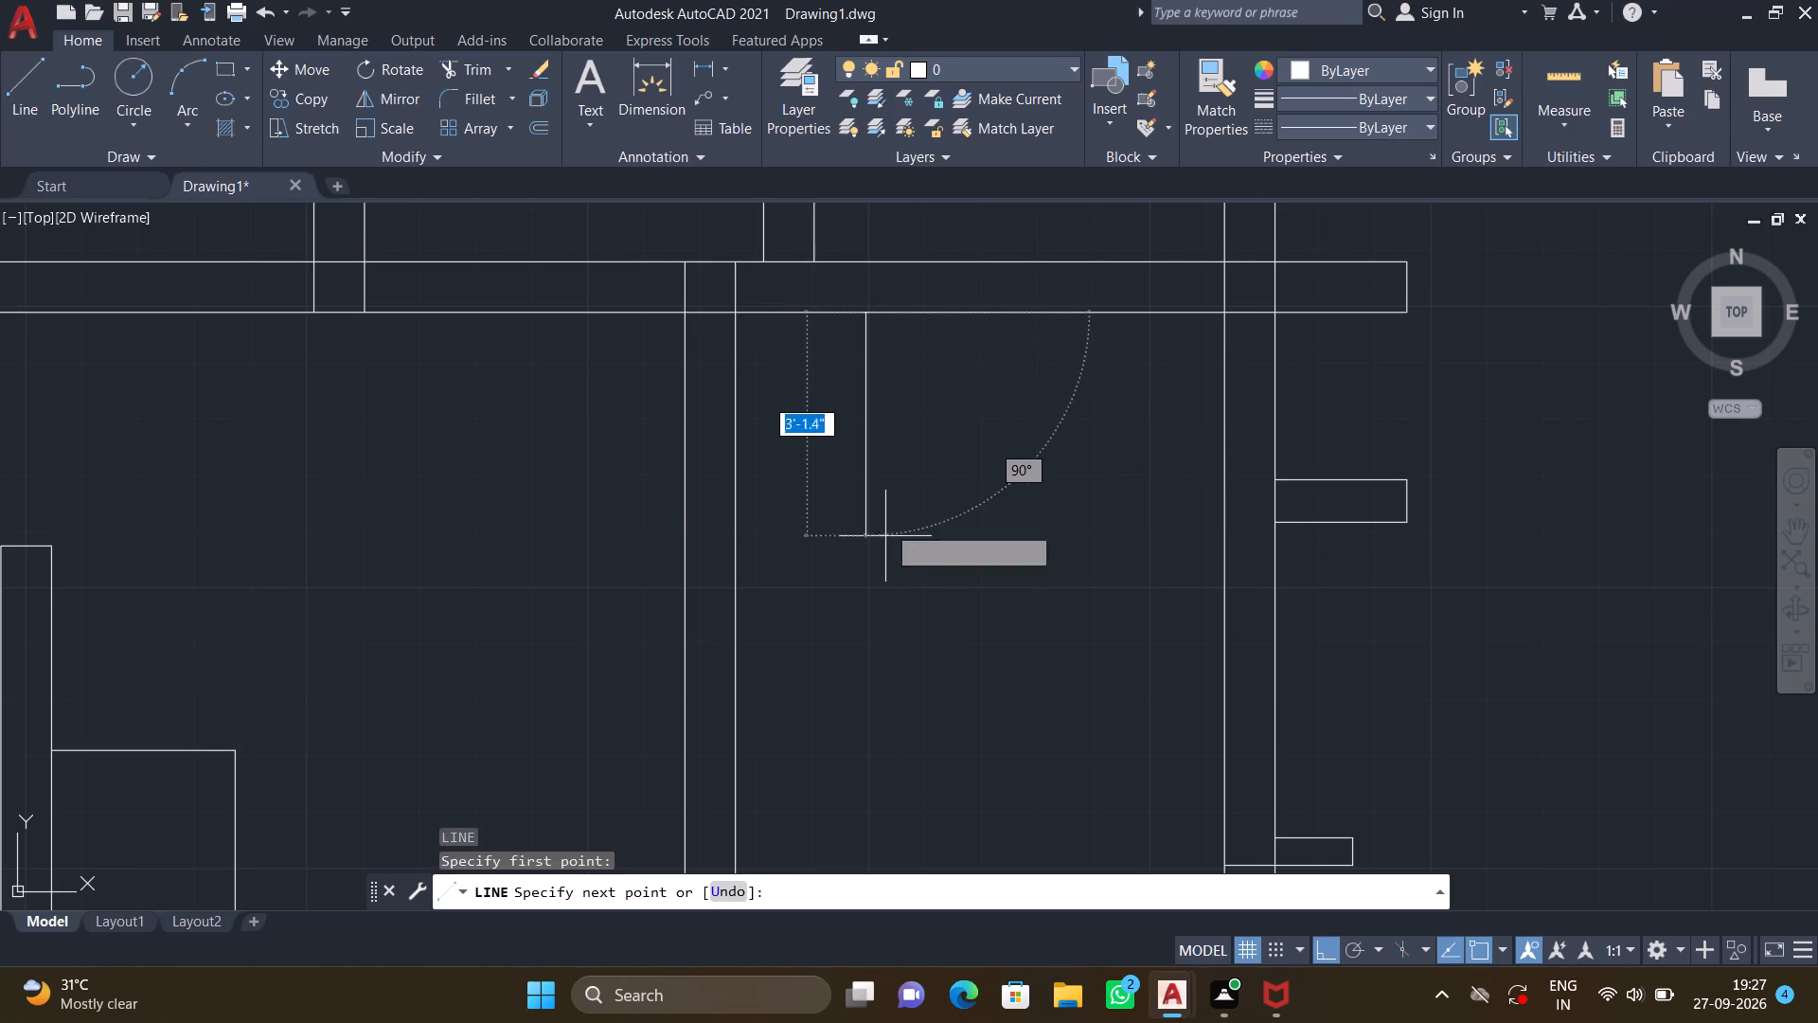
pyautogui.scroll(-1, 882, 621)
pyautogui.moveTo(861, 627); pyautogui.dragTo(845, 509, button='middle')
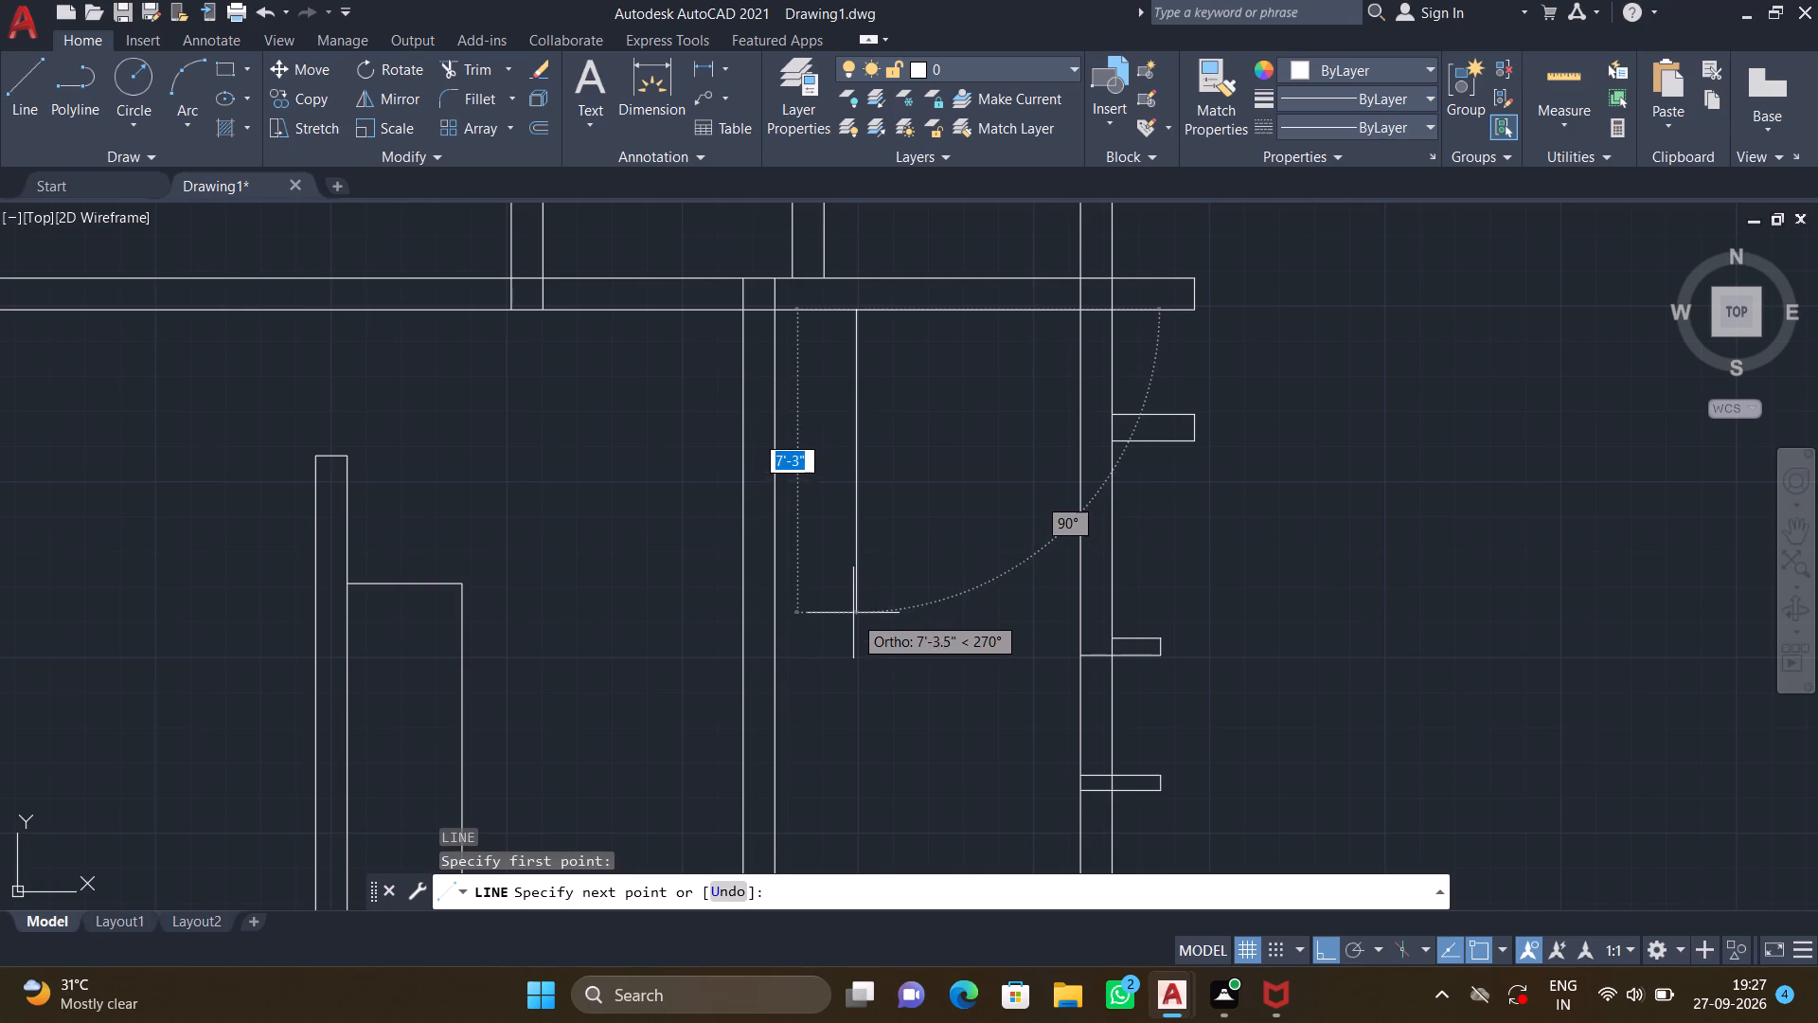
pyautogui.click(853, 613)
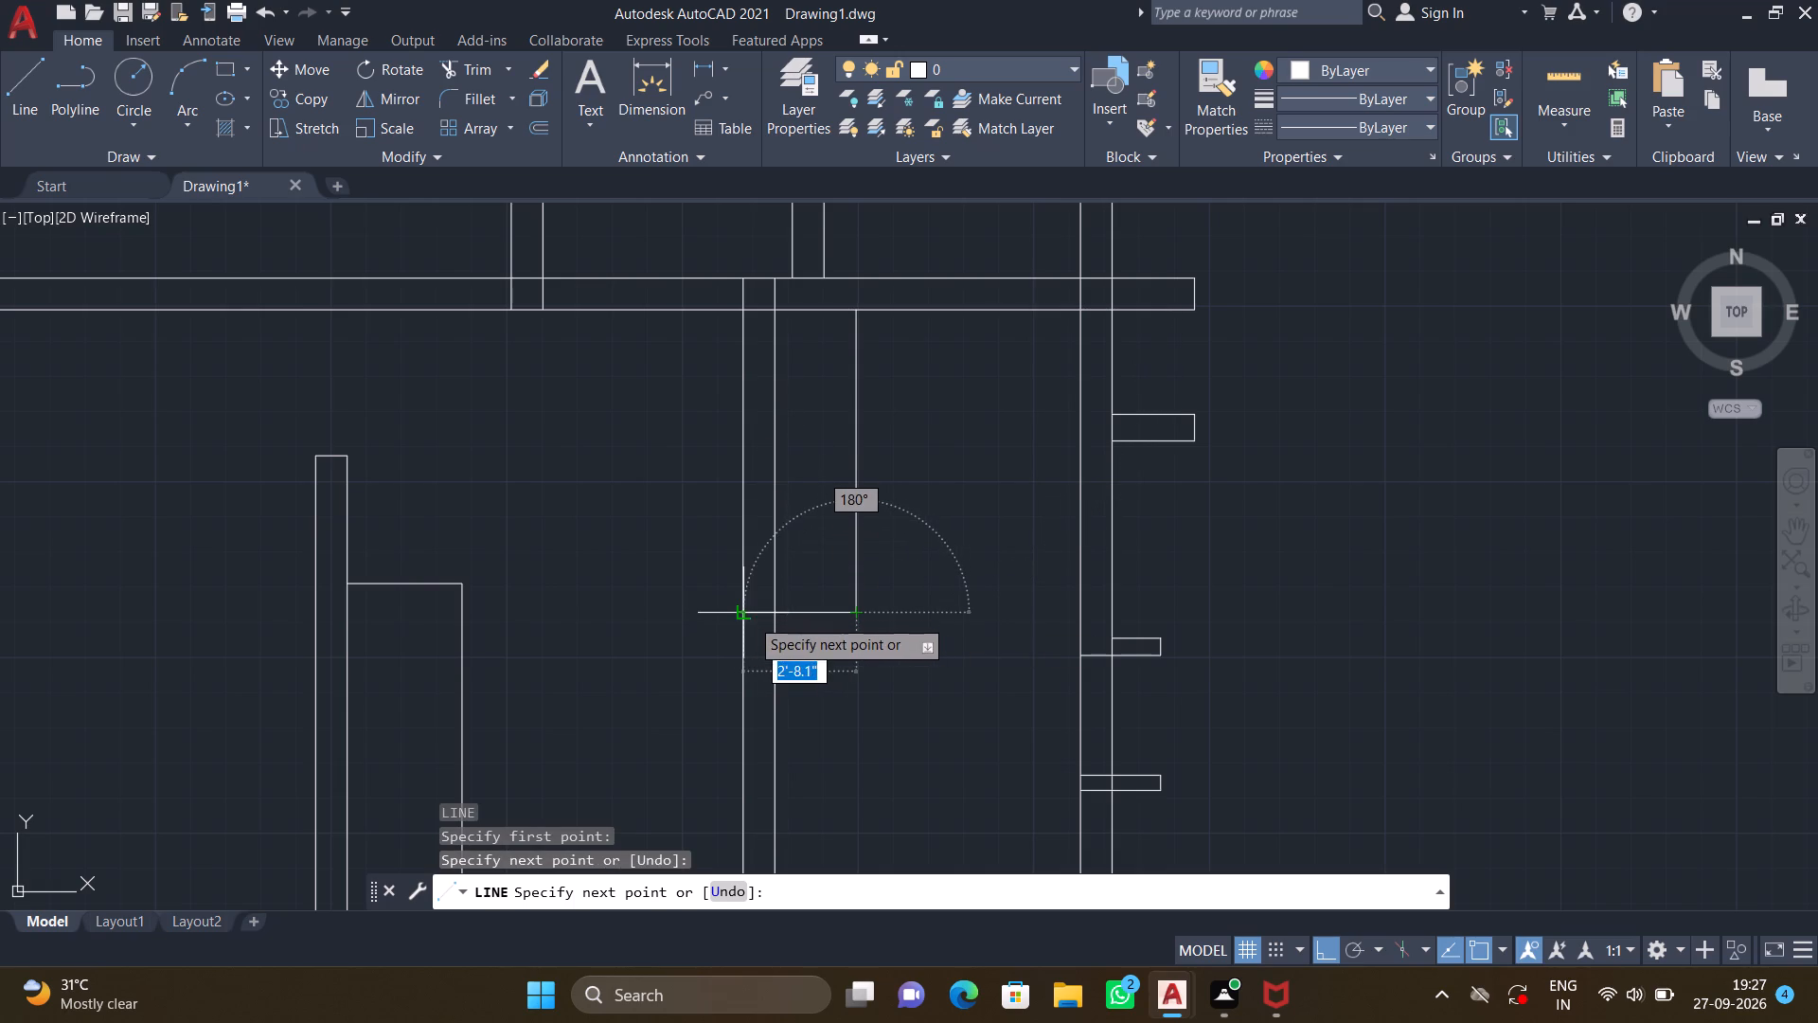
pyautogui.click(750, 618)
pyautogui.press('Return')
# Examine the whole floor plan and the walls and projection at its northeast corner.
pyautogui.scroll(-2, 731, 600)
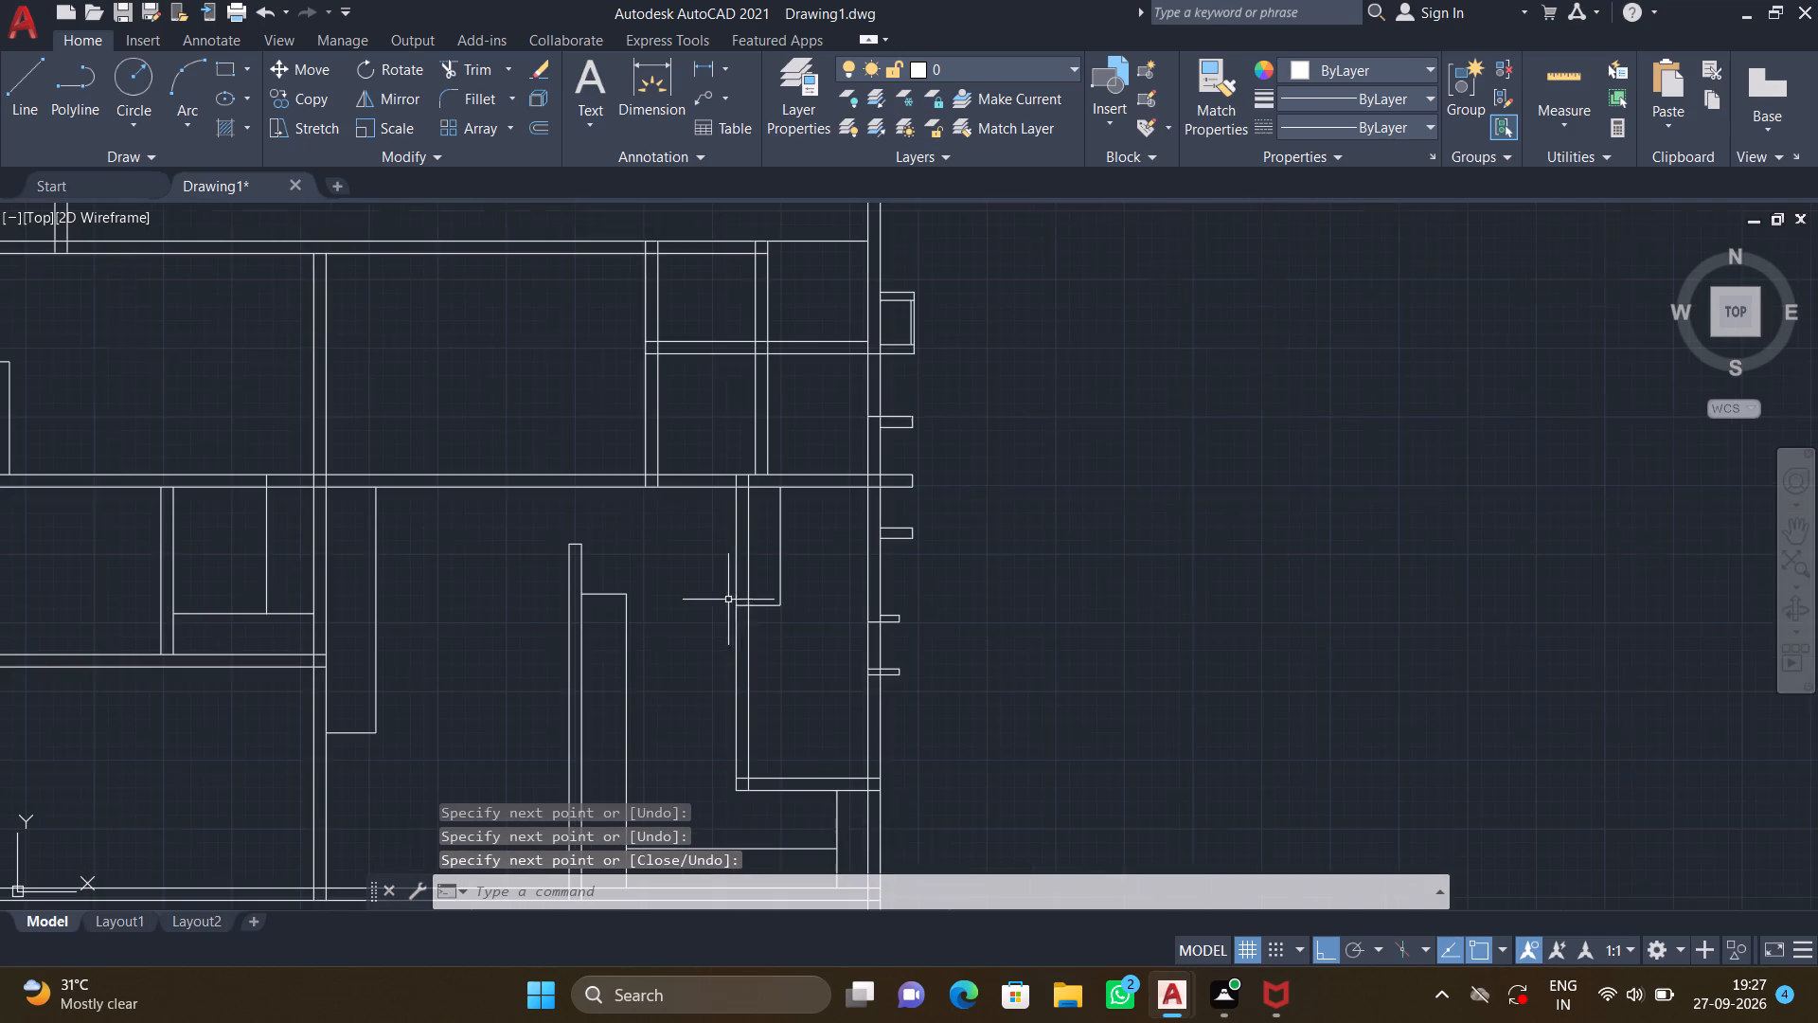
pyautogui.moveTo(701, 608); pyautogui.dragTo(701, 510, button='middle')
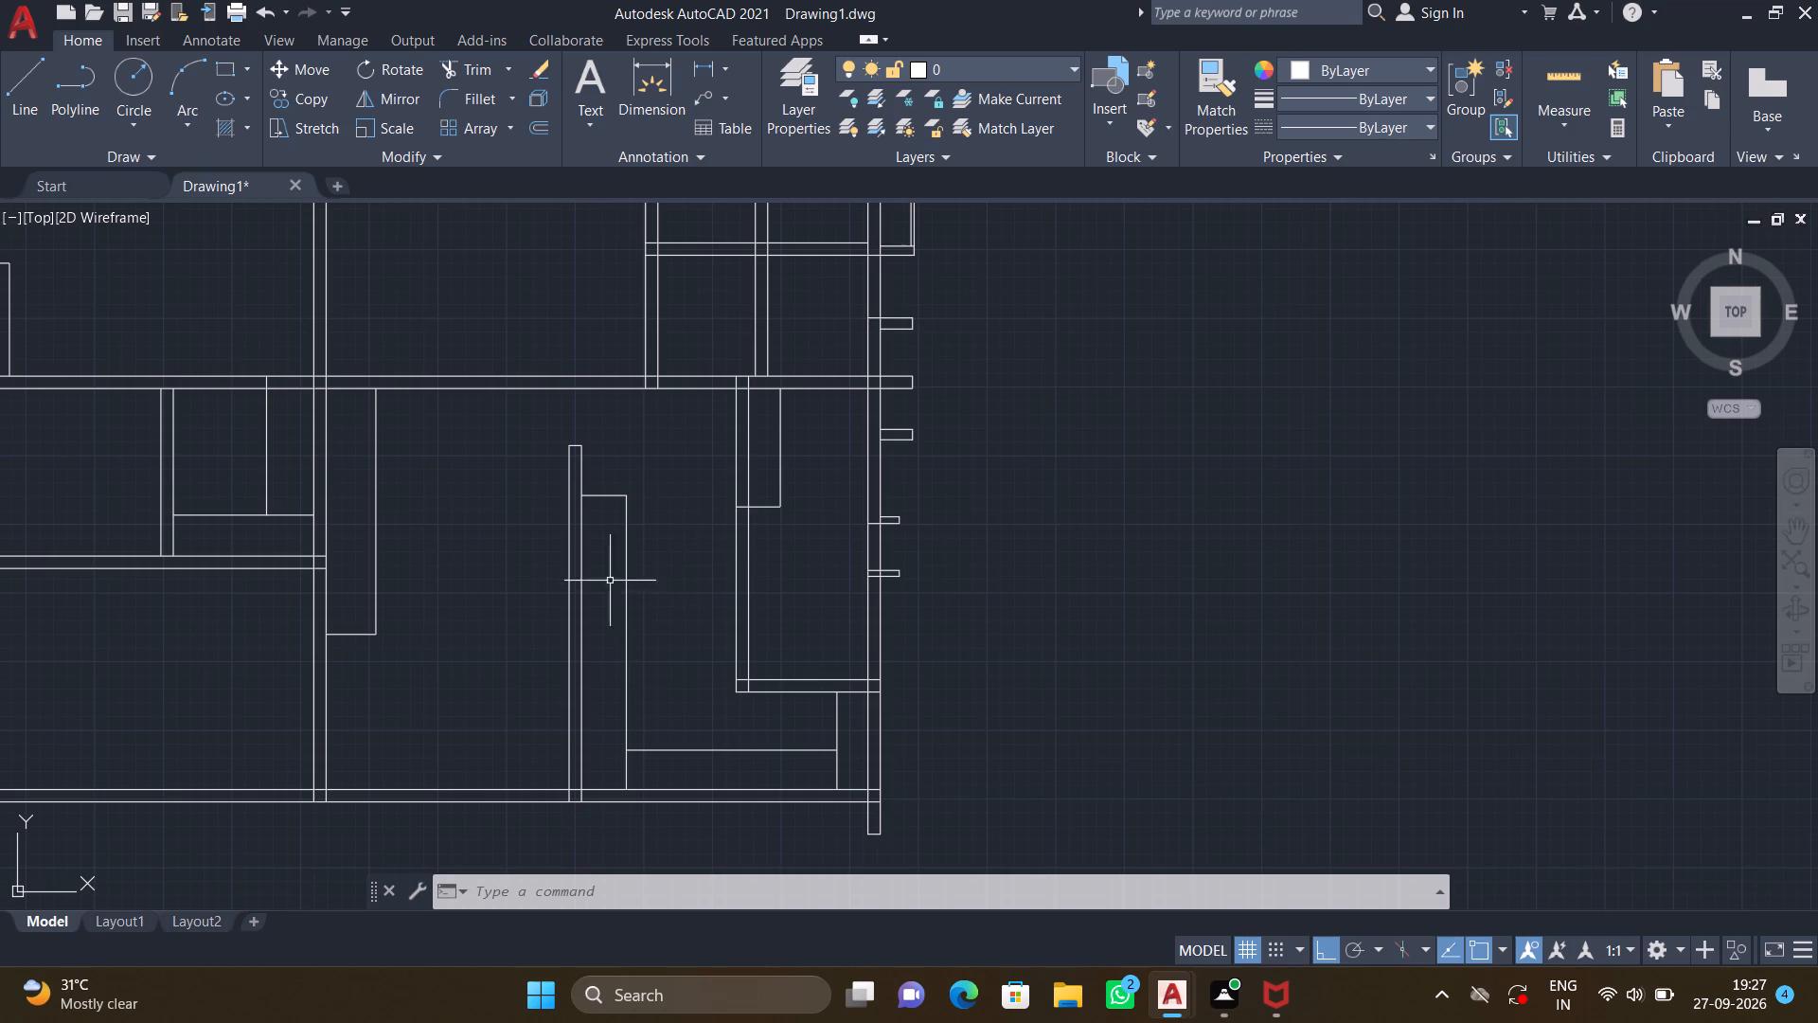
pyautogui.scroll(-1, 515, 597)
pyautogui.scroll(-1, 436, 598)
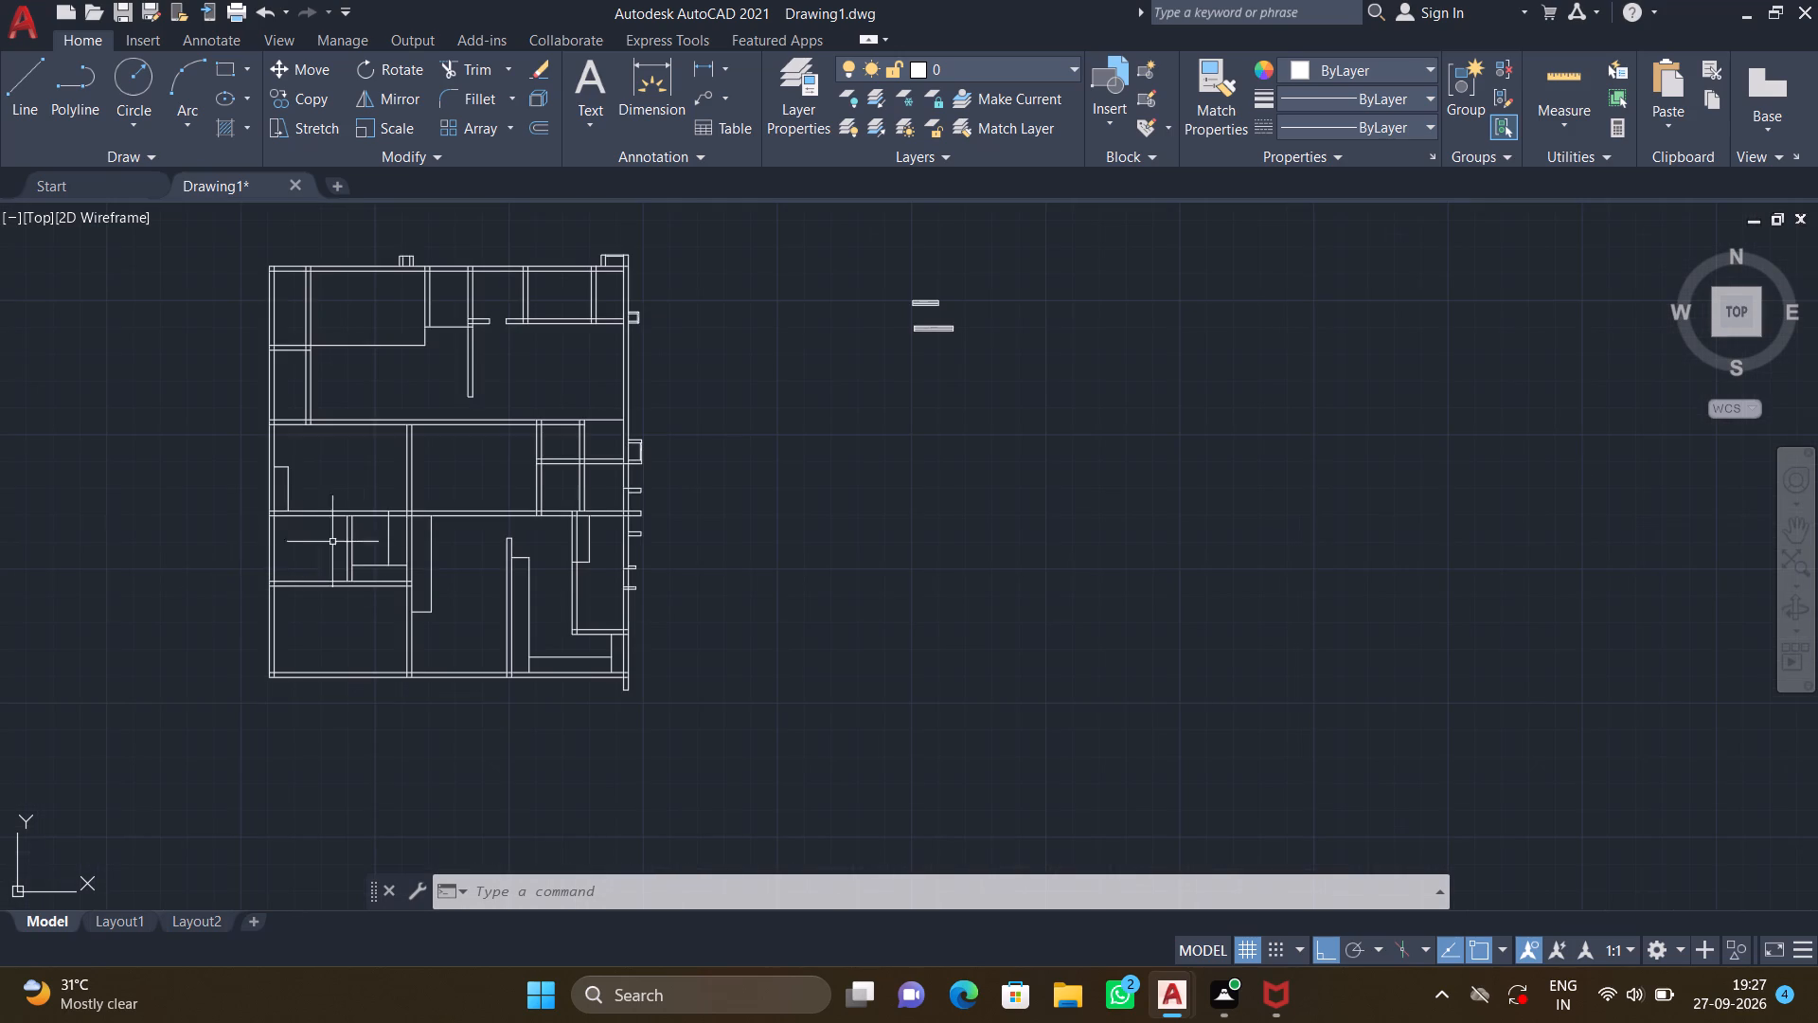
pyautogui.moveTo(414, 513); pyautogui.dragTo(534, 583, button='middle')
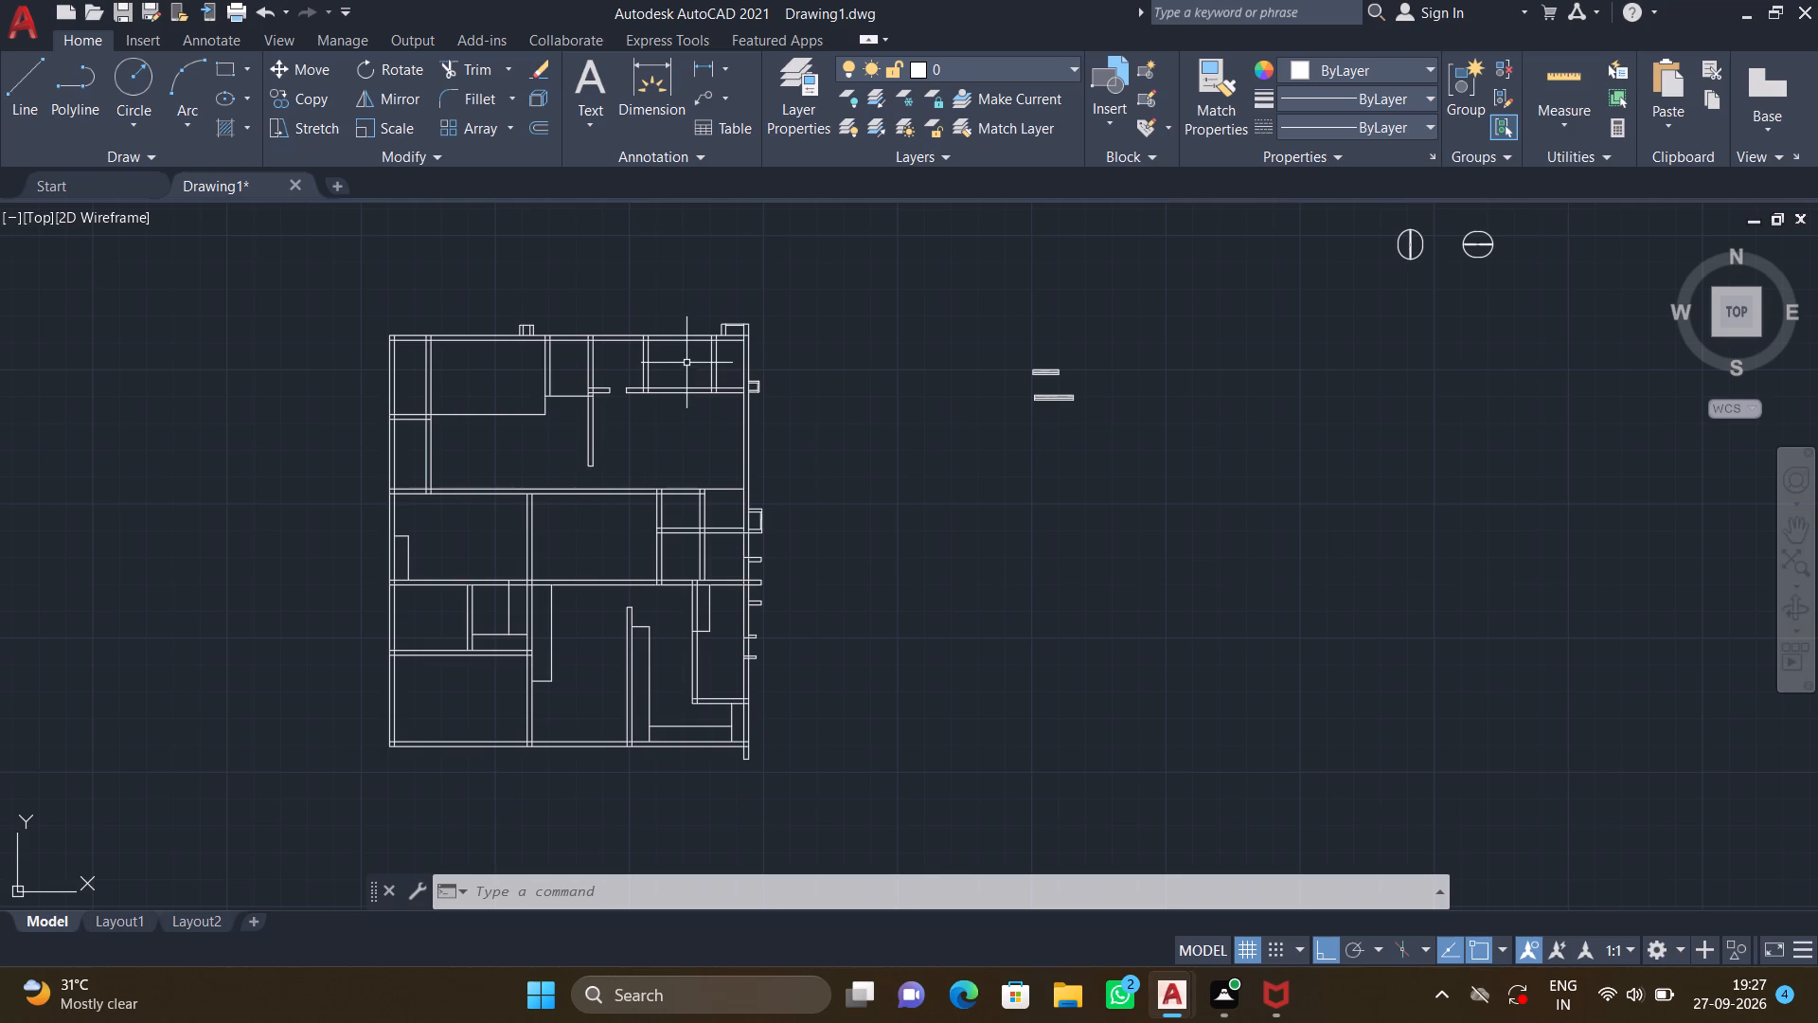
pyautogui.scroll(3, 691, 332)
pyautogui.moveTo(680, 346); pyautogui.dragTo(651, 394, button='middle')
pyautogui.scroll(3, 688, 383)
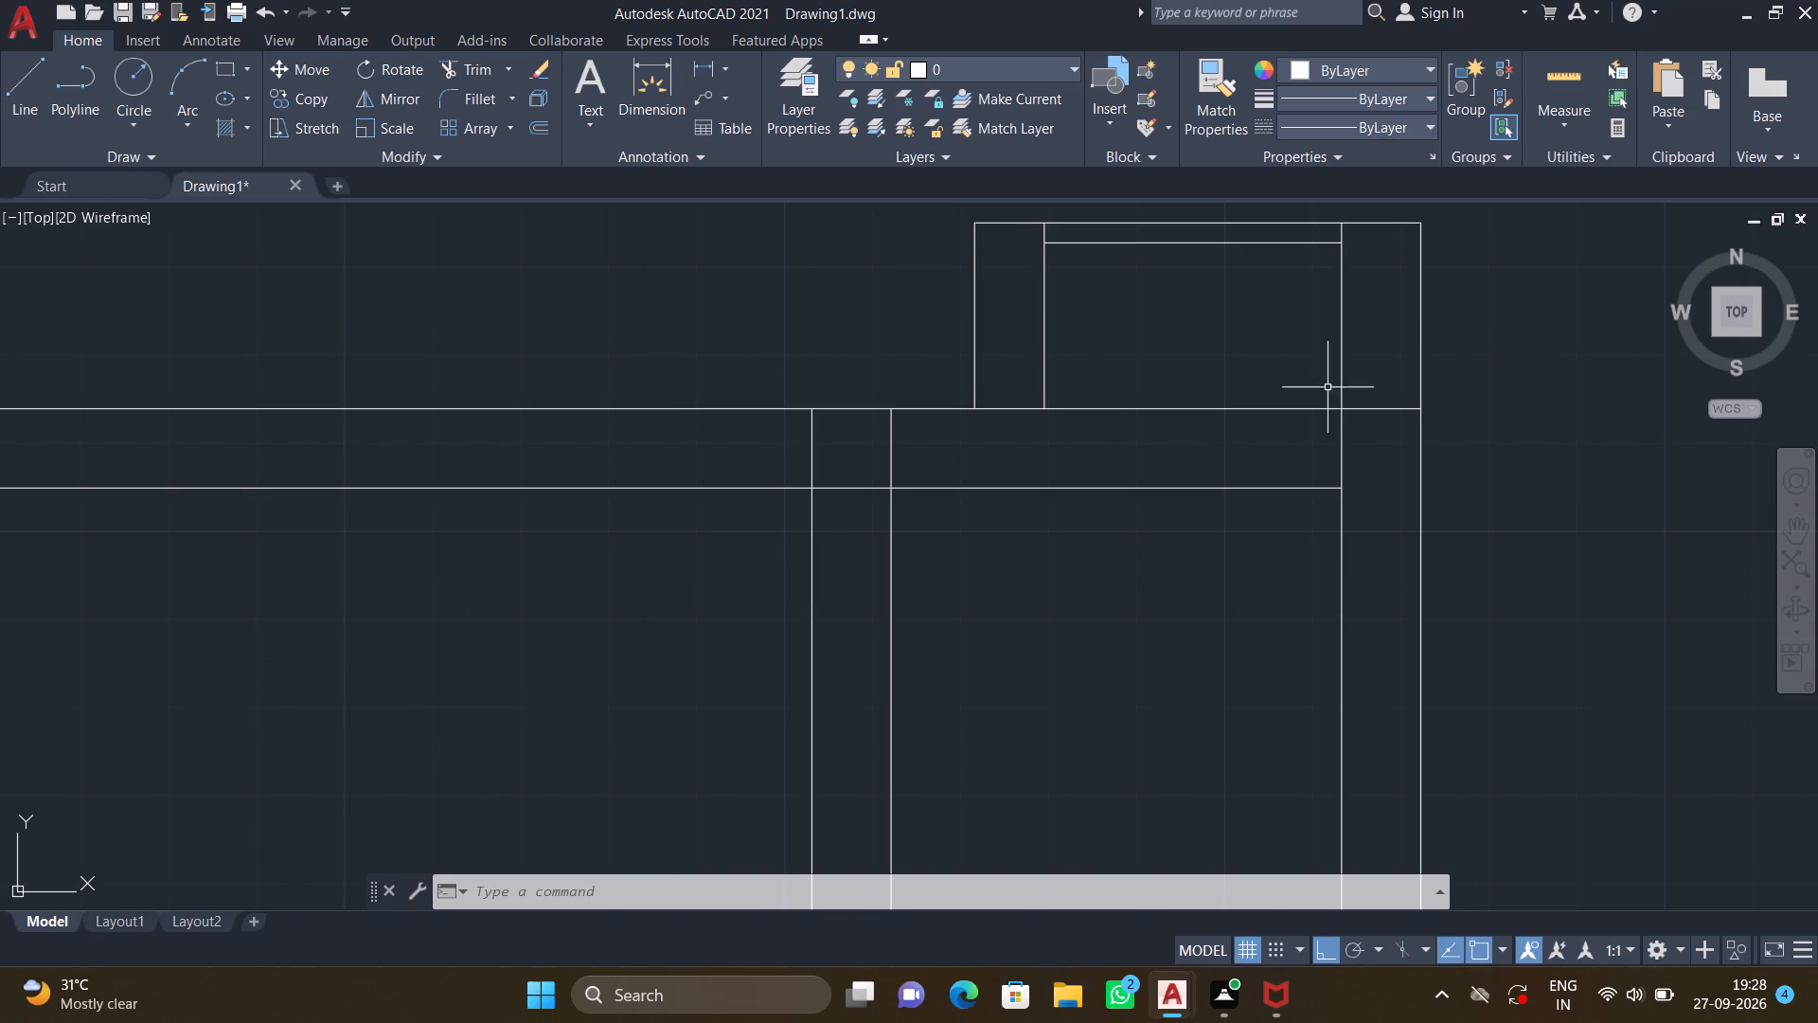
pyautogui.scroll(-3, 1297, 408)
pyautogui.scroll(-2, 1225, 463)
pyautogui.moveTo(1260, 494); pyautogui.dragTo(1014, 476, button='middle')
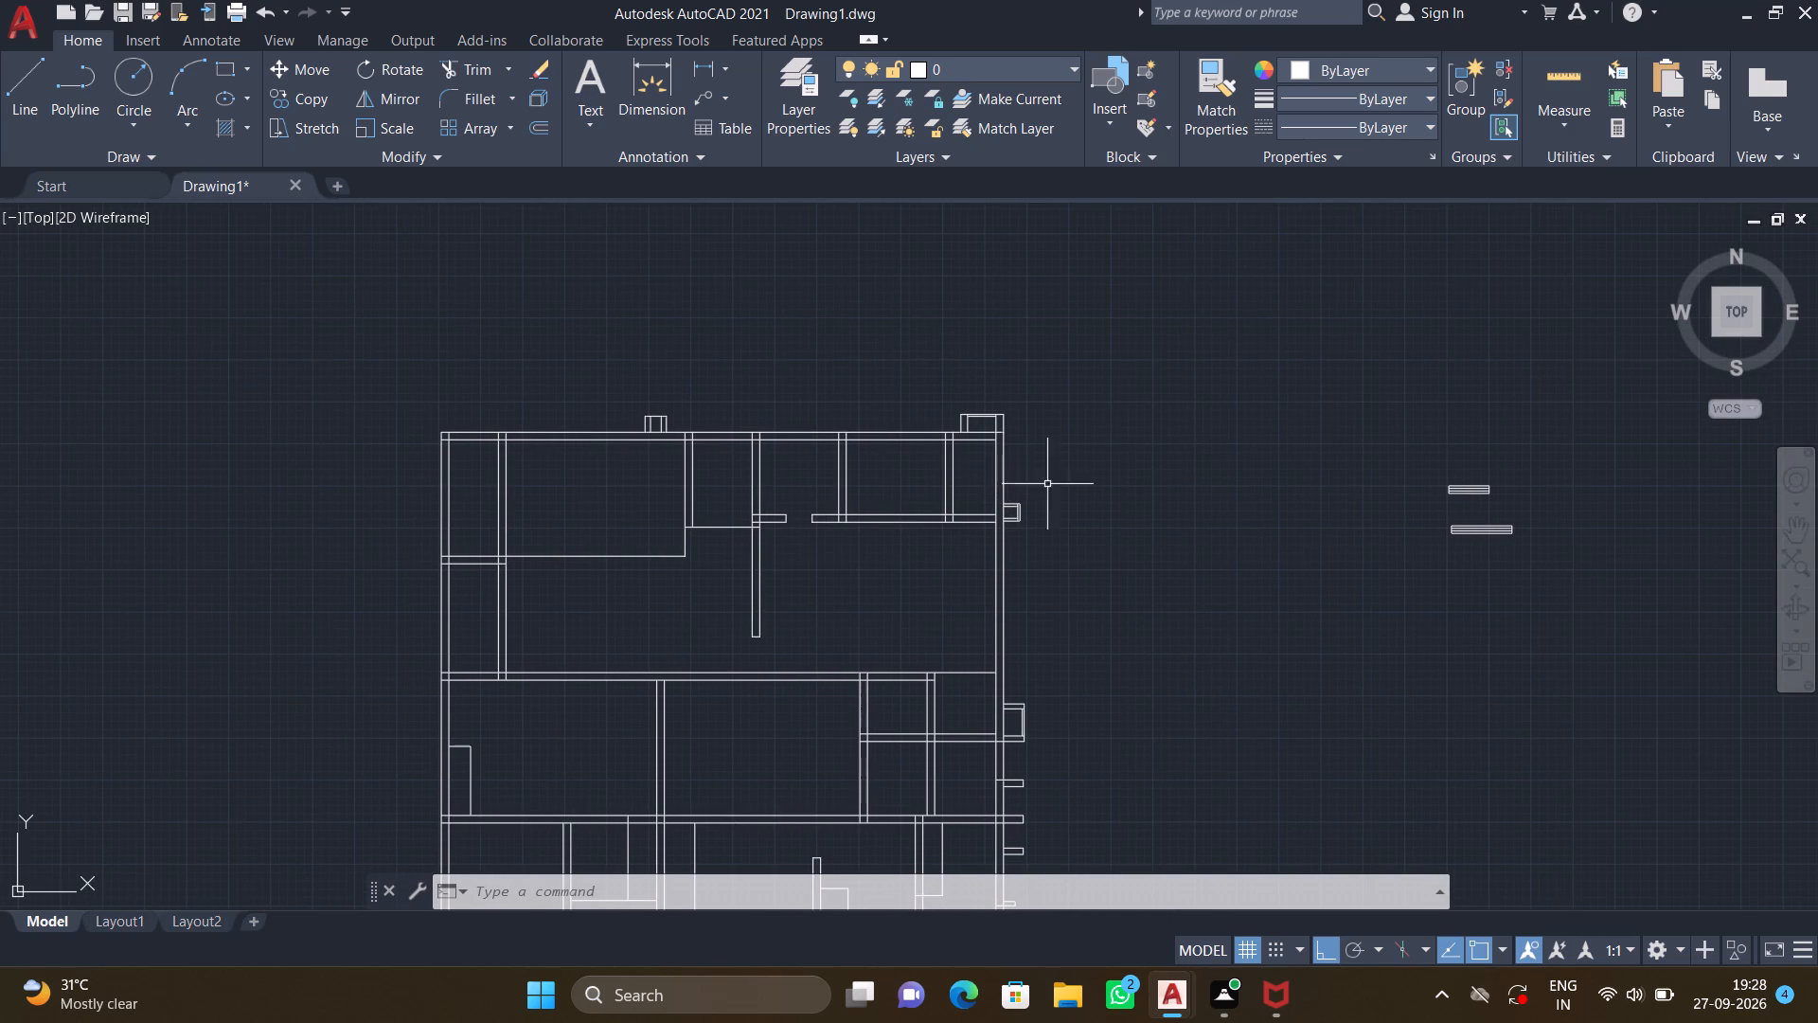
# With Ortho off, copy the shorter window by its northwest corner into the north wall, centred on the third room from the west.
pyautogui.moveTo(1403, 544); pyautogui.dragTo(1079, 555, button='middle')
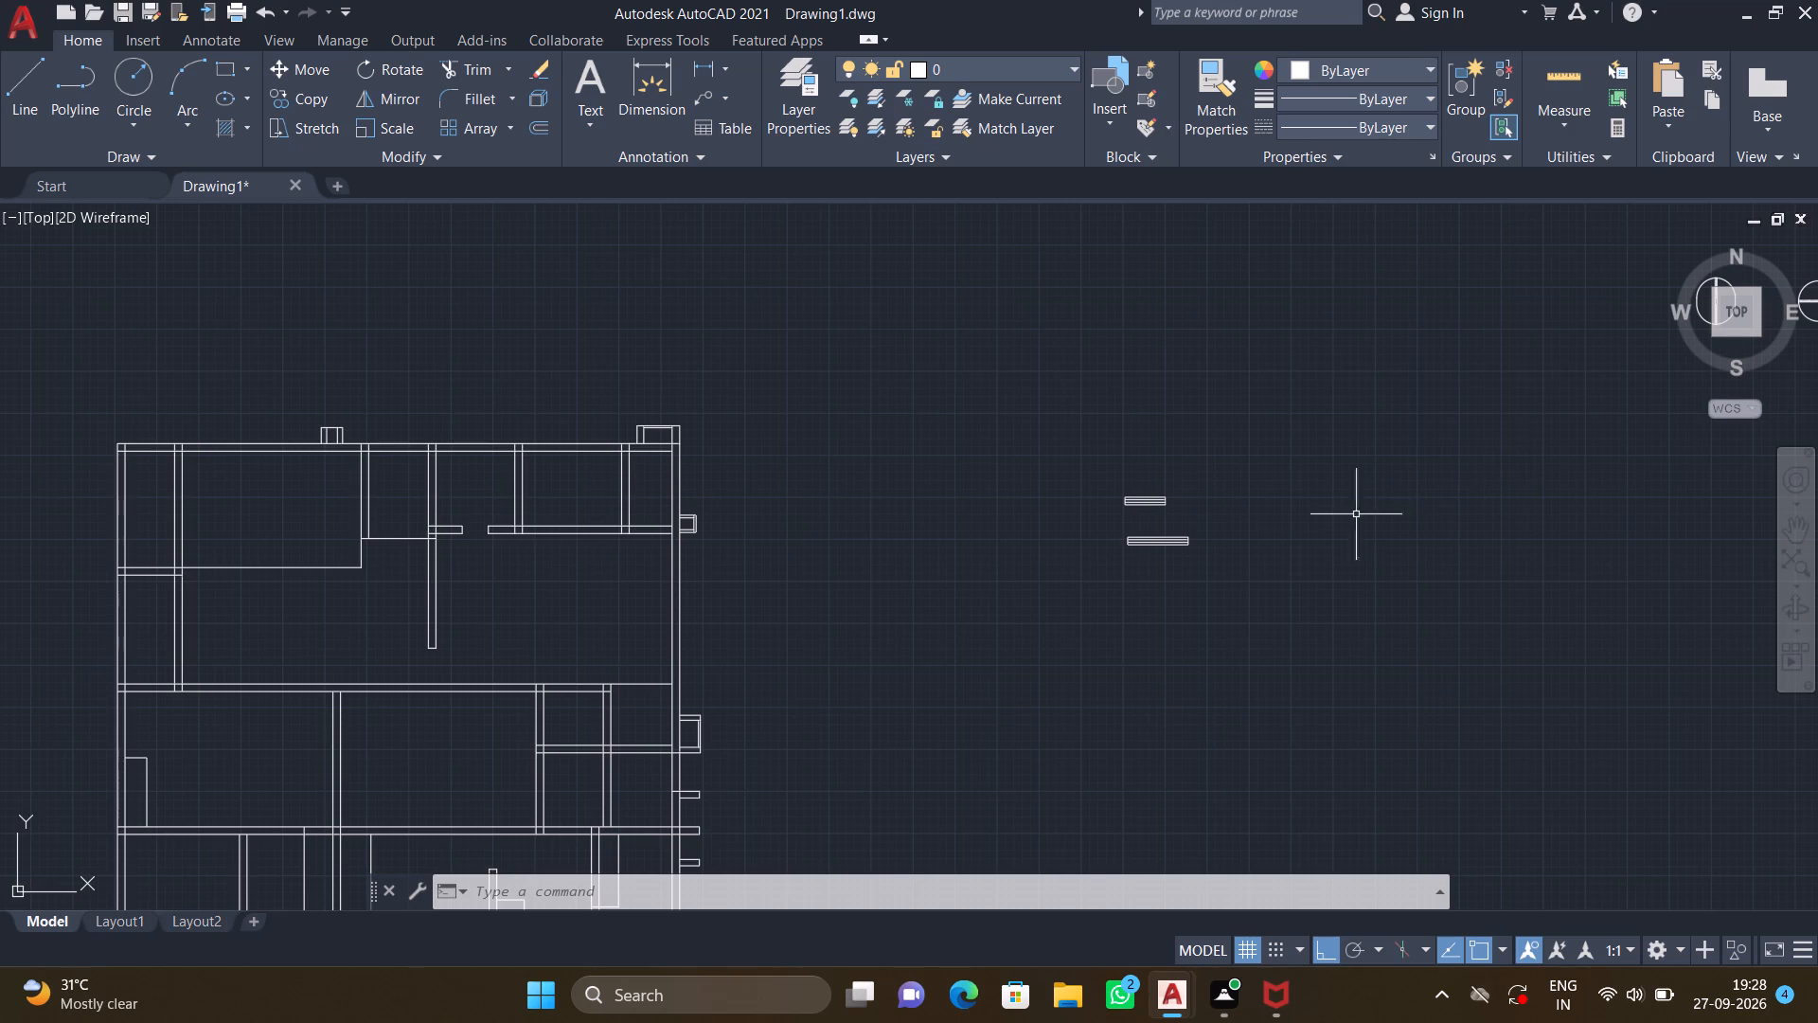
pyautogui.scroll(3, 1158, 529)
pyautogui.write('C0')
pyautogui.press('BackSpace')
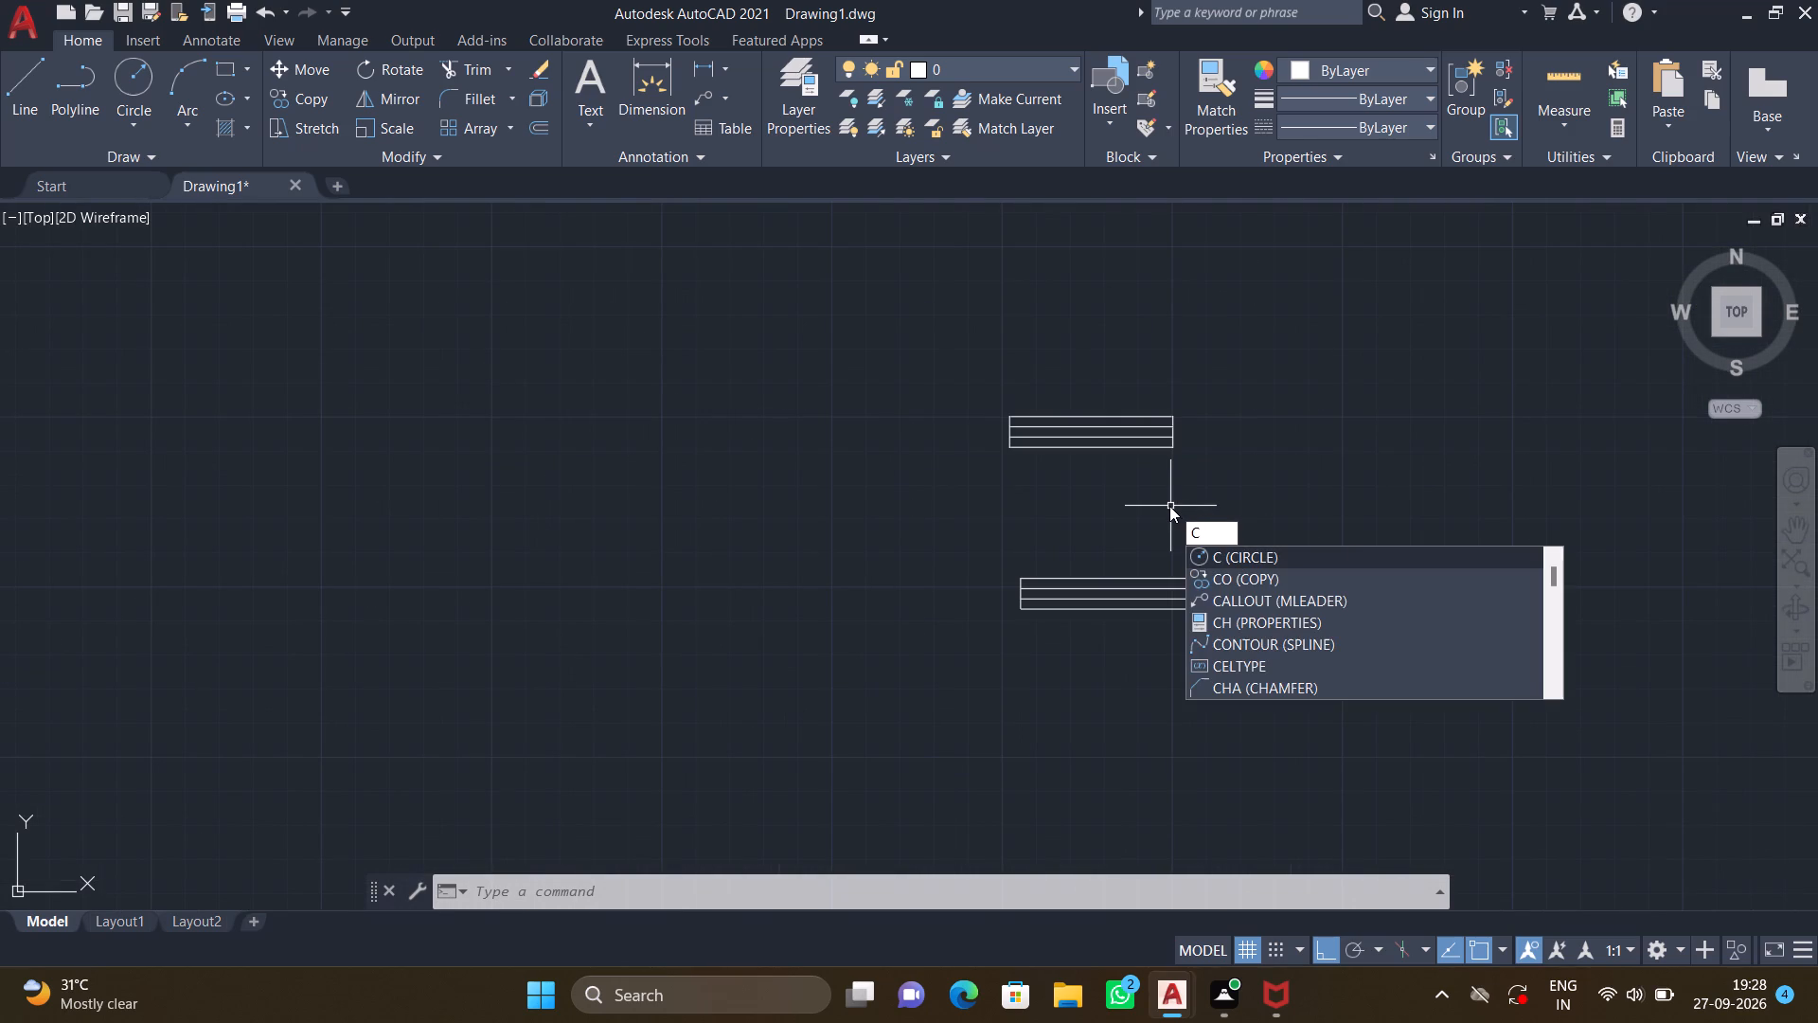
pyautogui.press('o')
pyautogui.press('Return')
pyautogui.moveTo(1252, 493); pyautogui.dragTo(1237, 484)
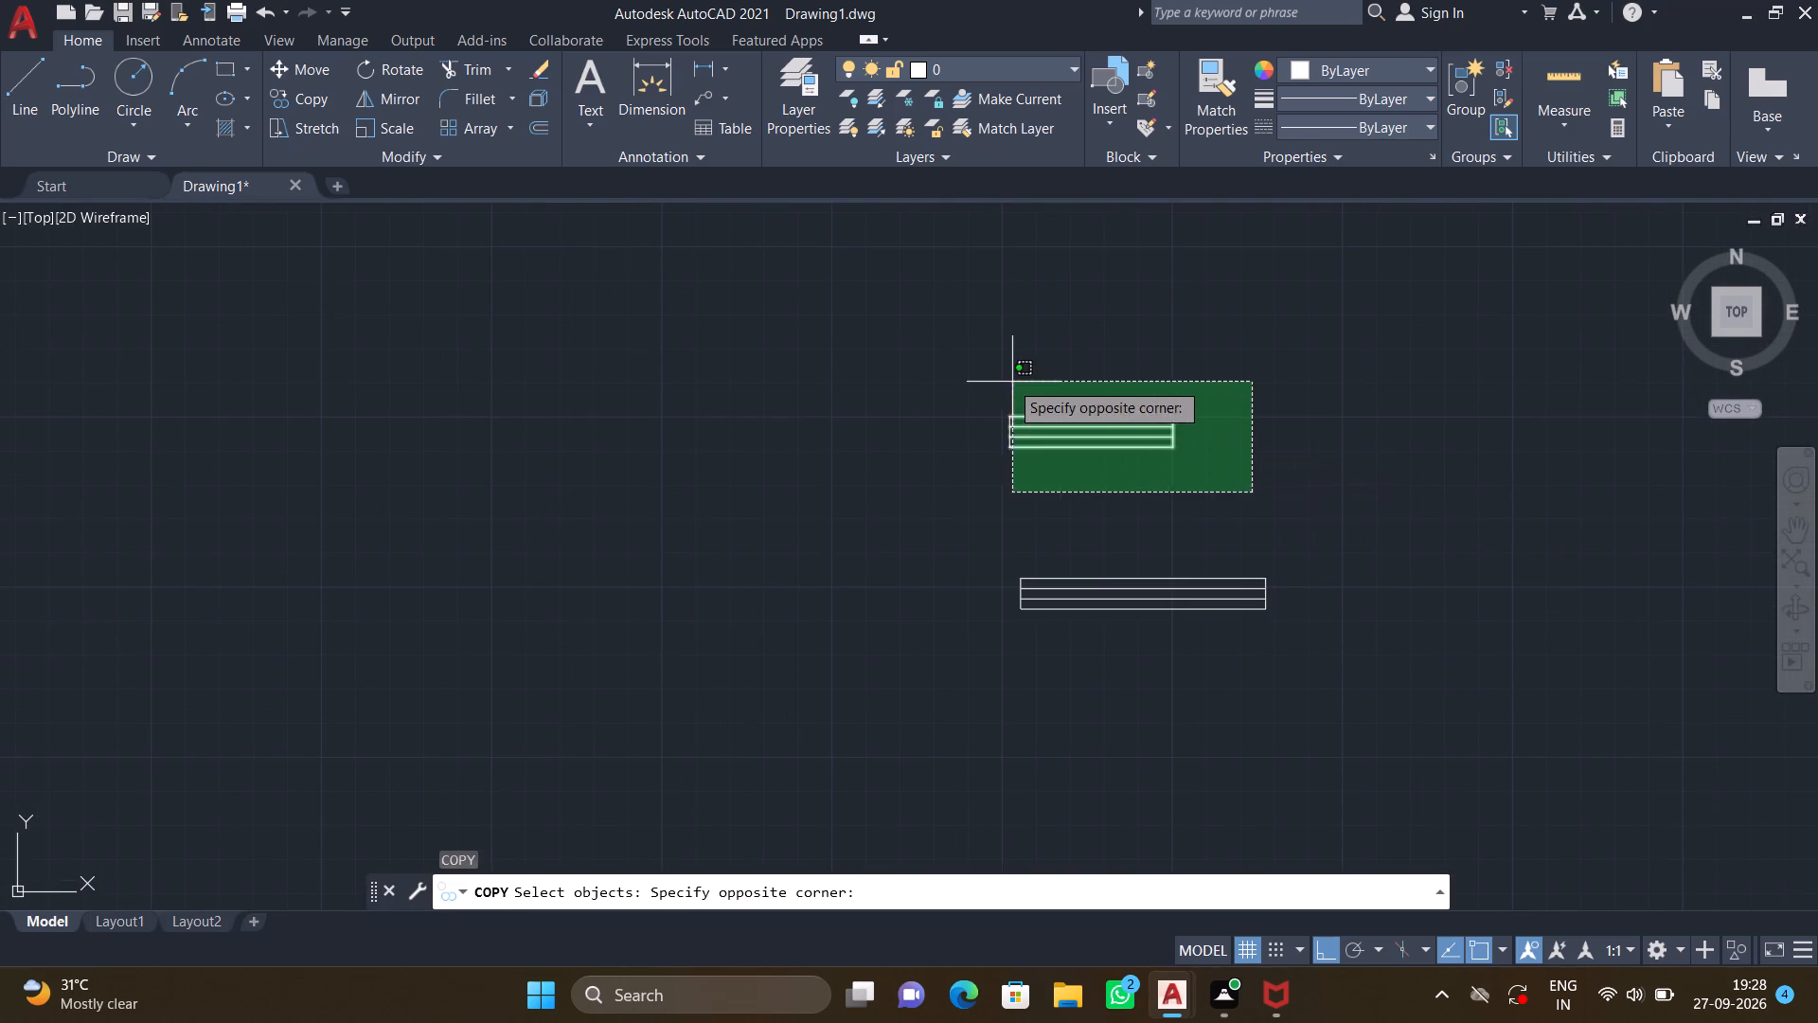
pyautogui.click(953, 368)
pyautogui.press('Return')
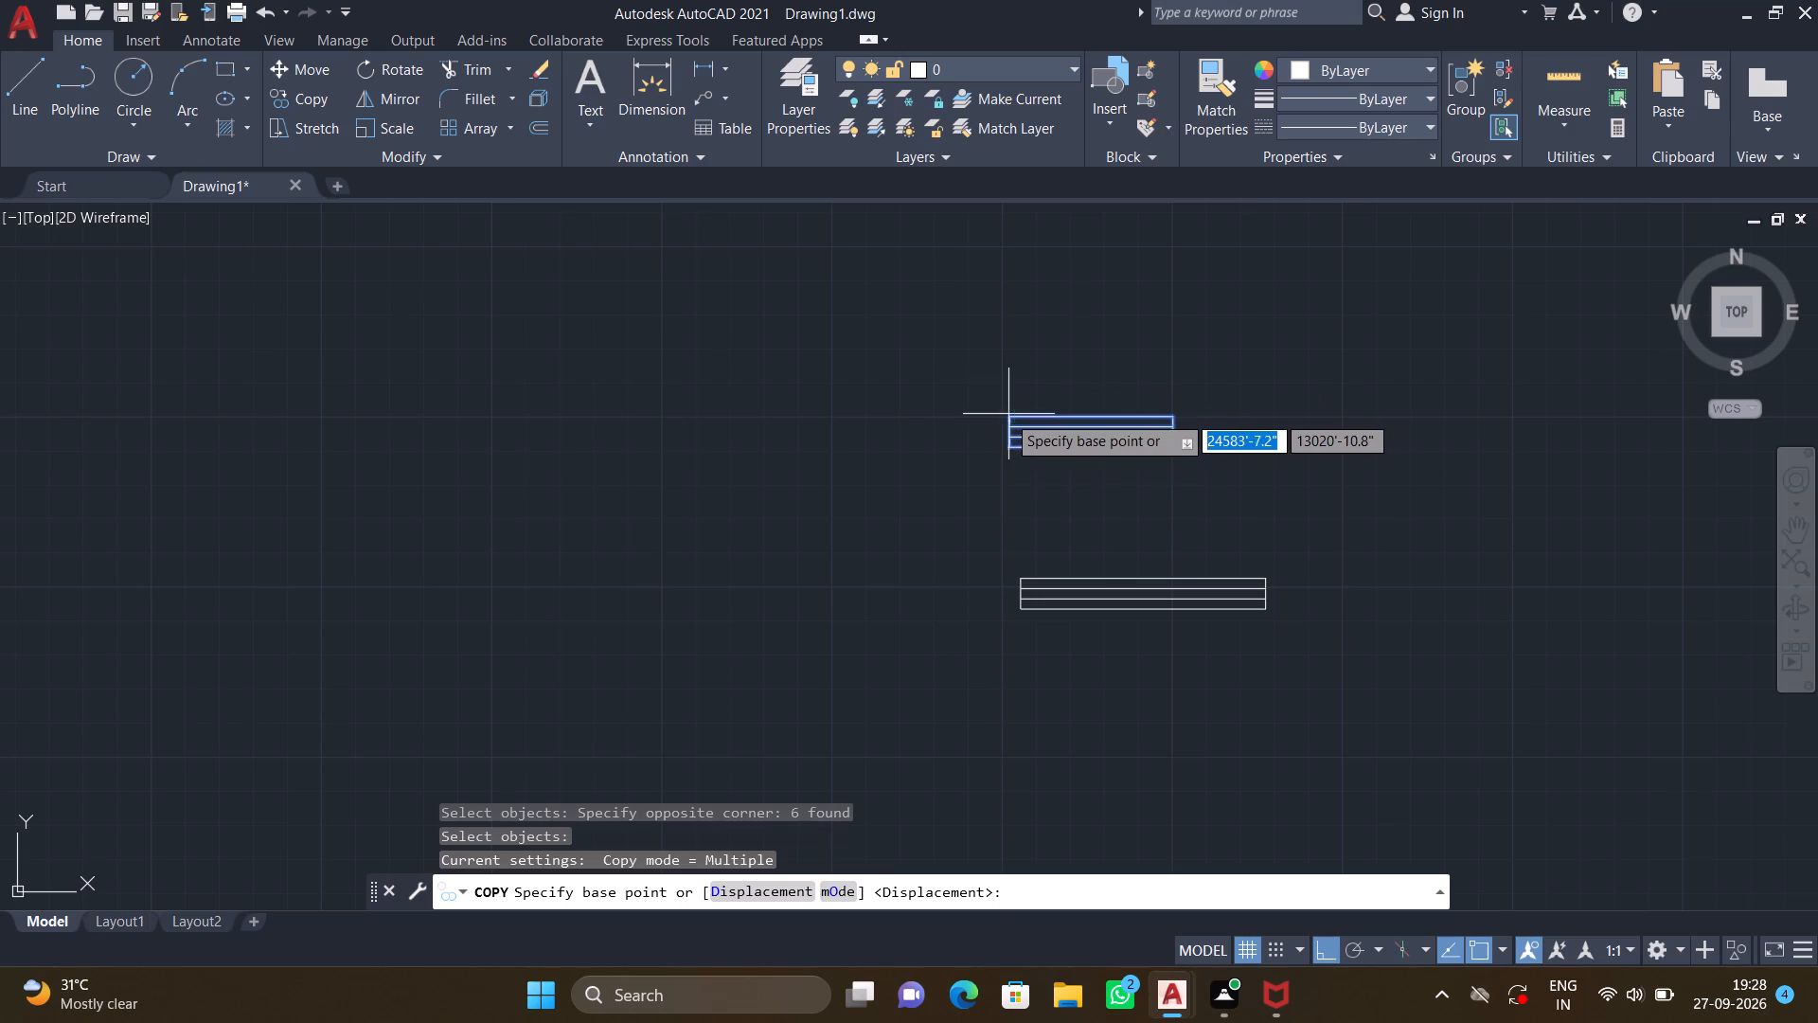
pyautogui.press('F8')
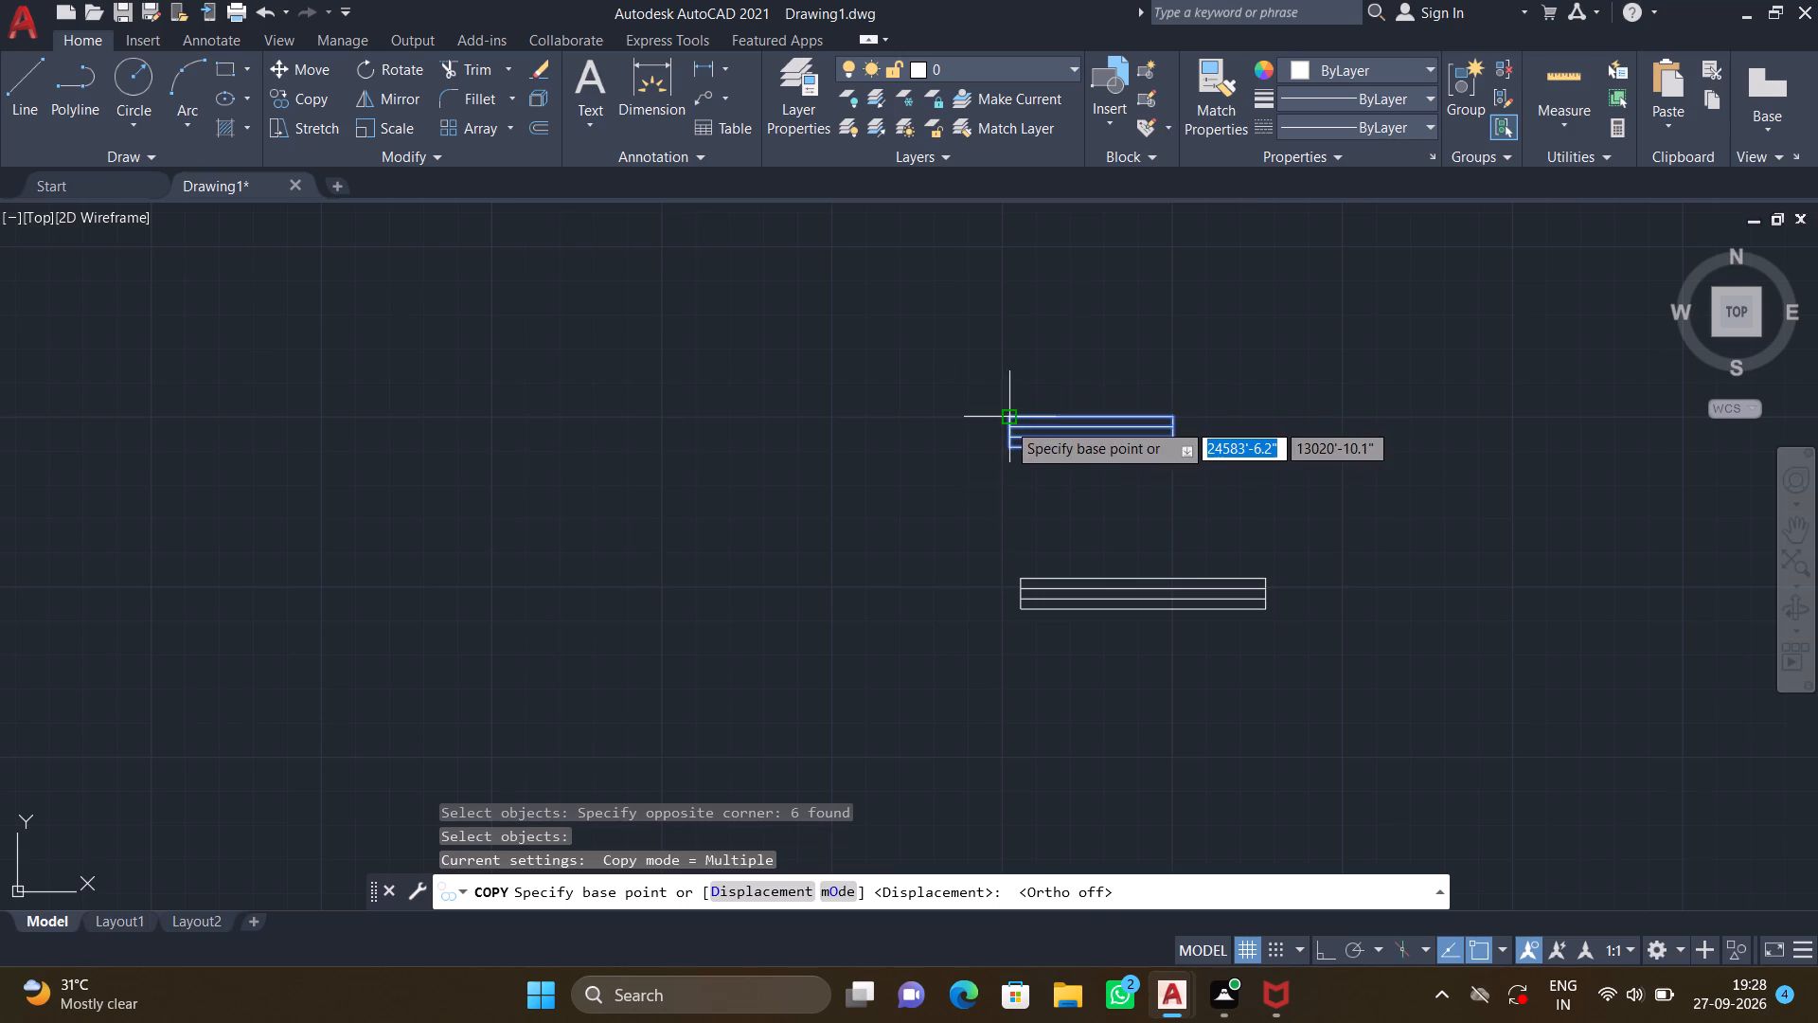
pyautogui.click(1007, 422)
pyautogui.scroll(-3, 574, 346)
pyautogui.scroll(-3, 334, 433)
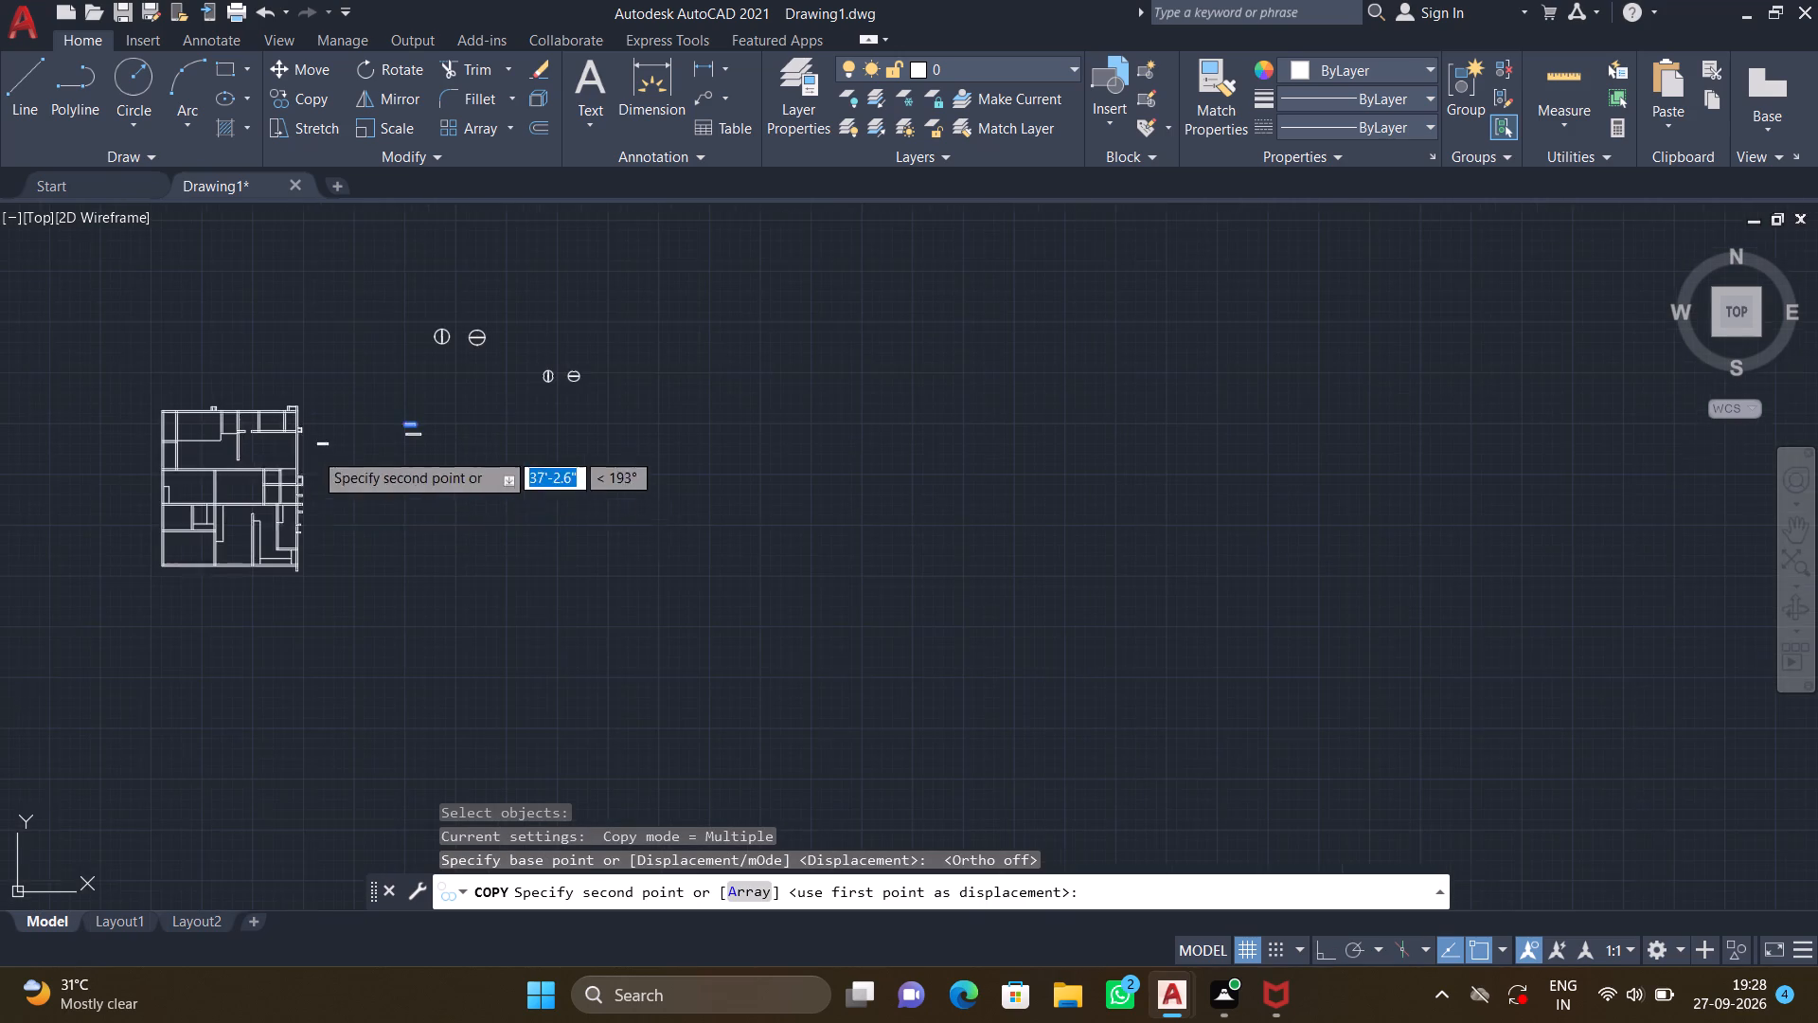
pyautogui.moveTo(364, 492); pyautogui.dragTo(517, 476, button='middle')
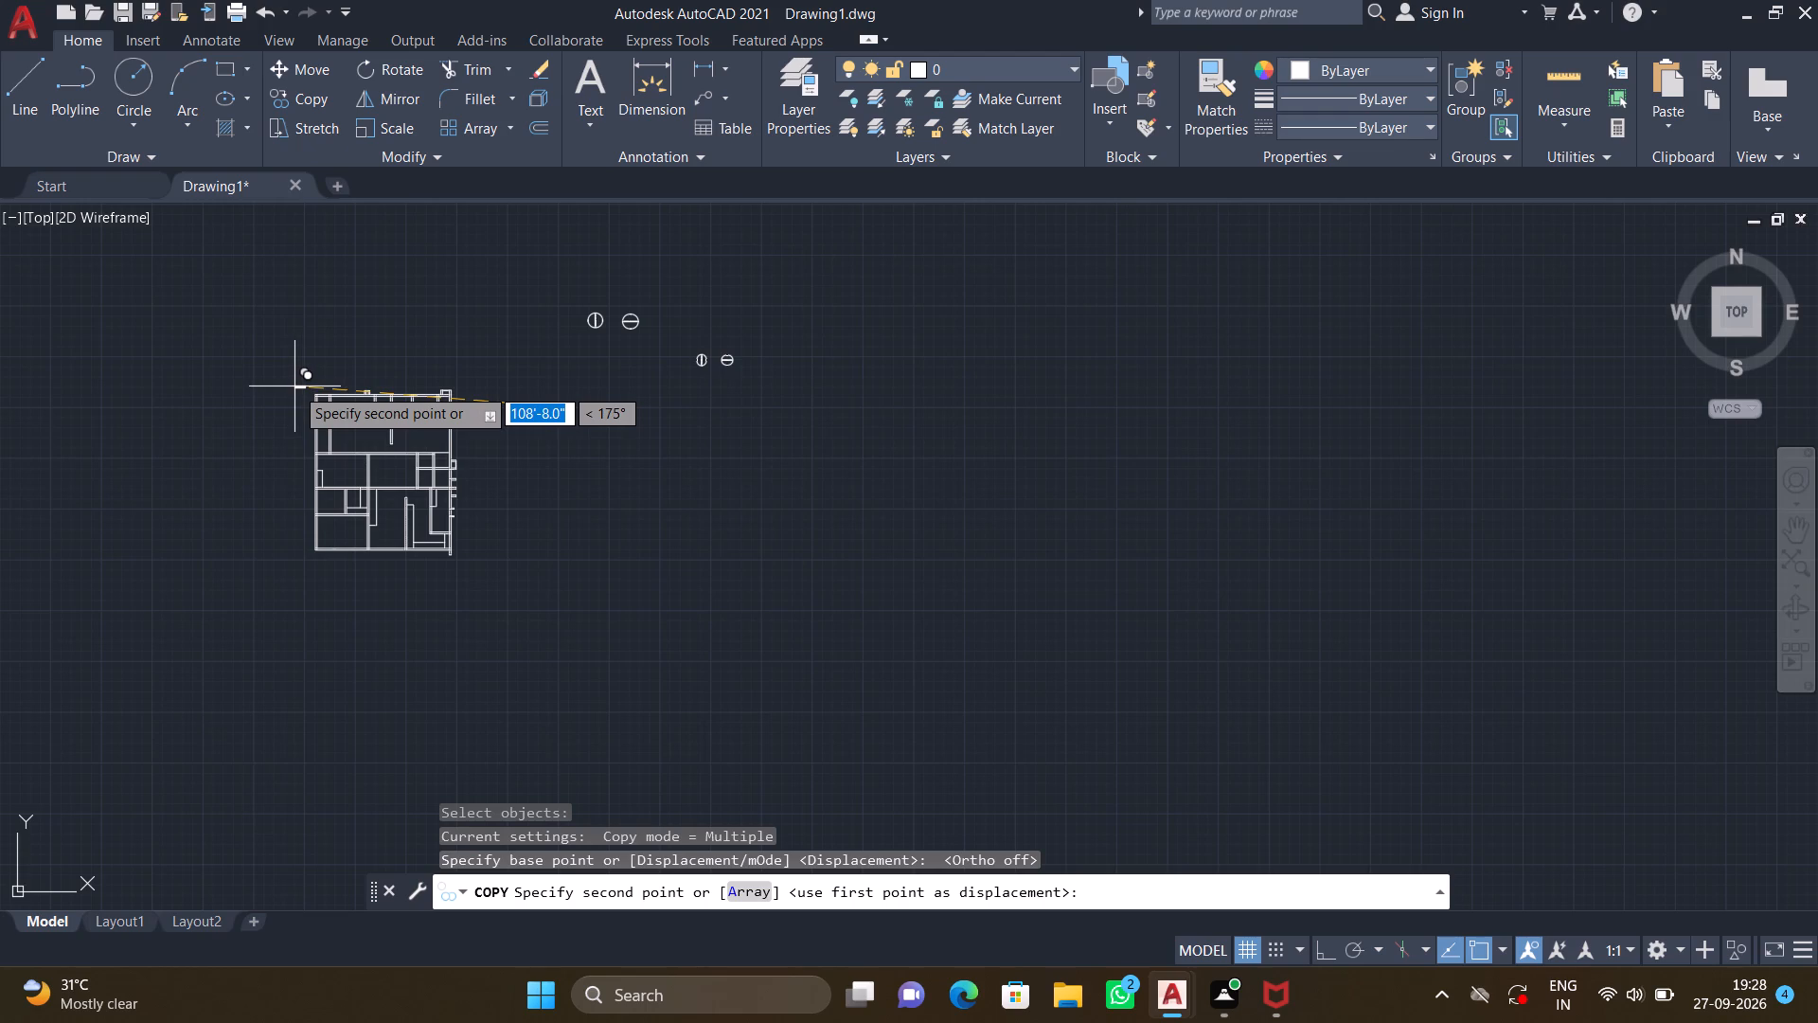
pyautogui.scroll(1, 383, 396)
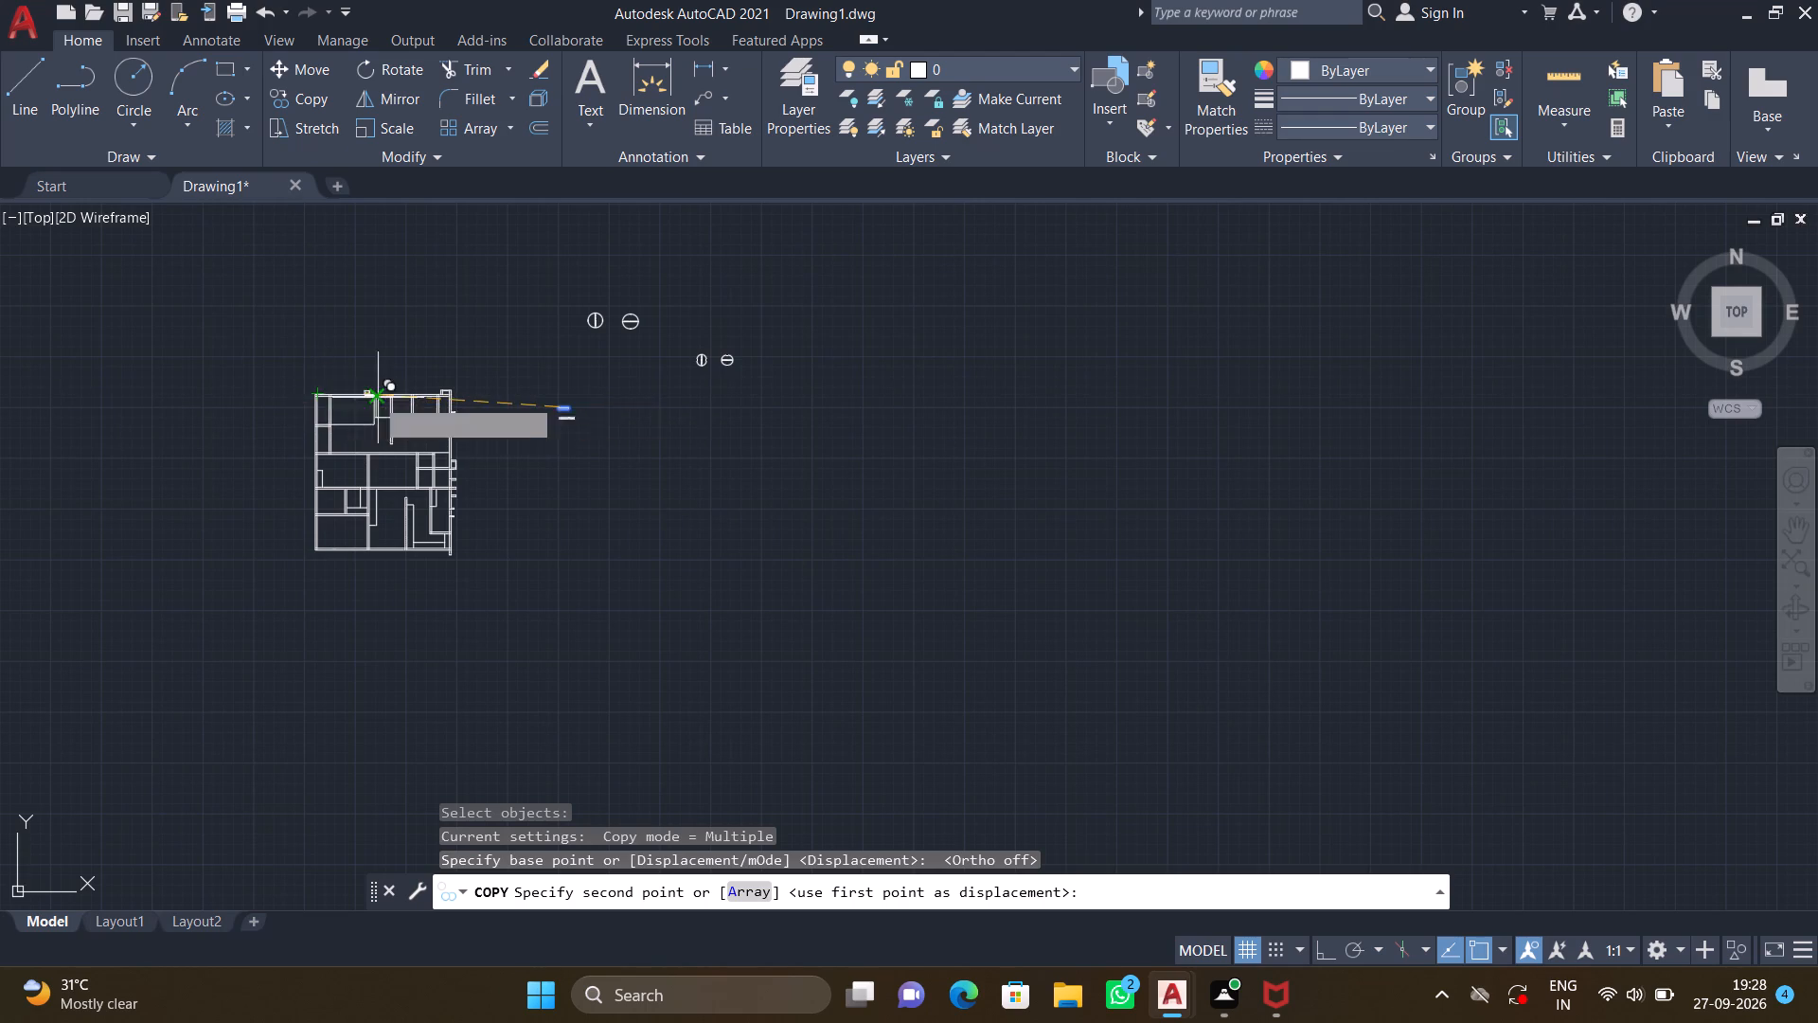
pyautogui.scroll(3, 383, 396)
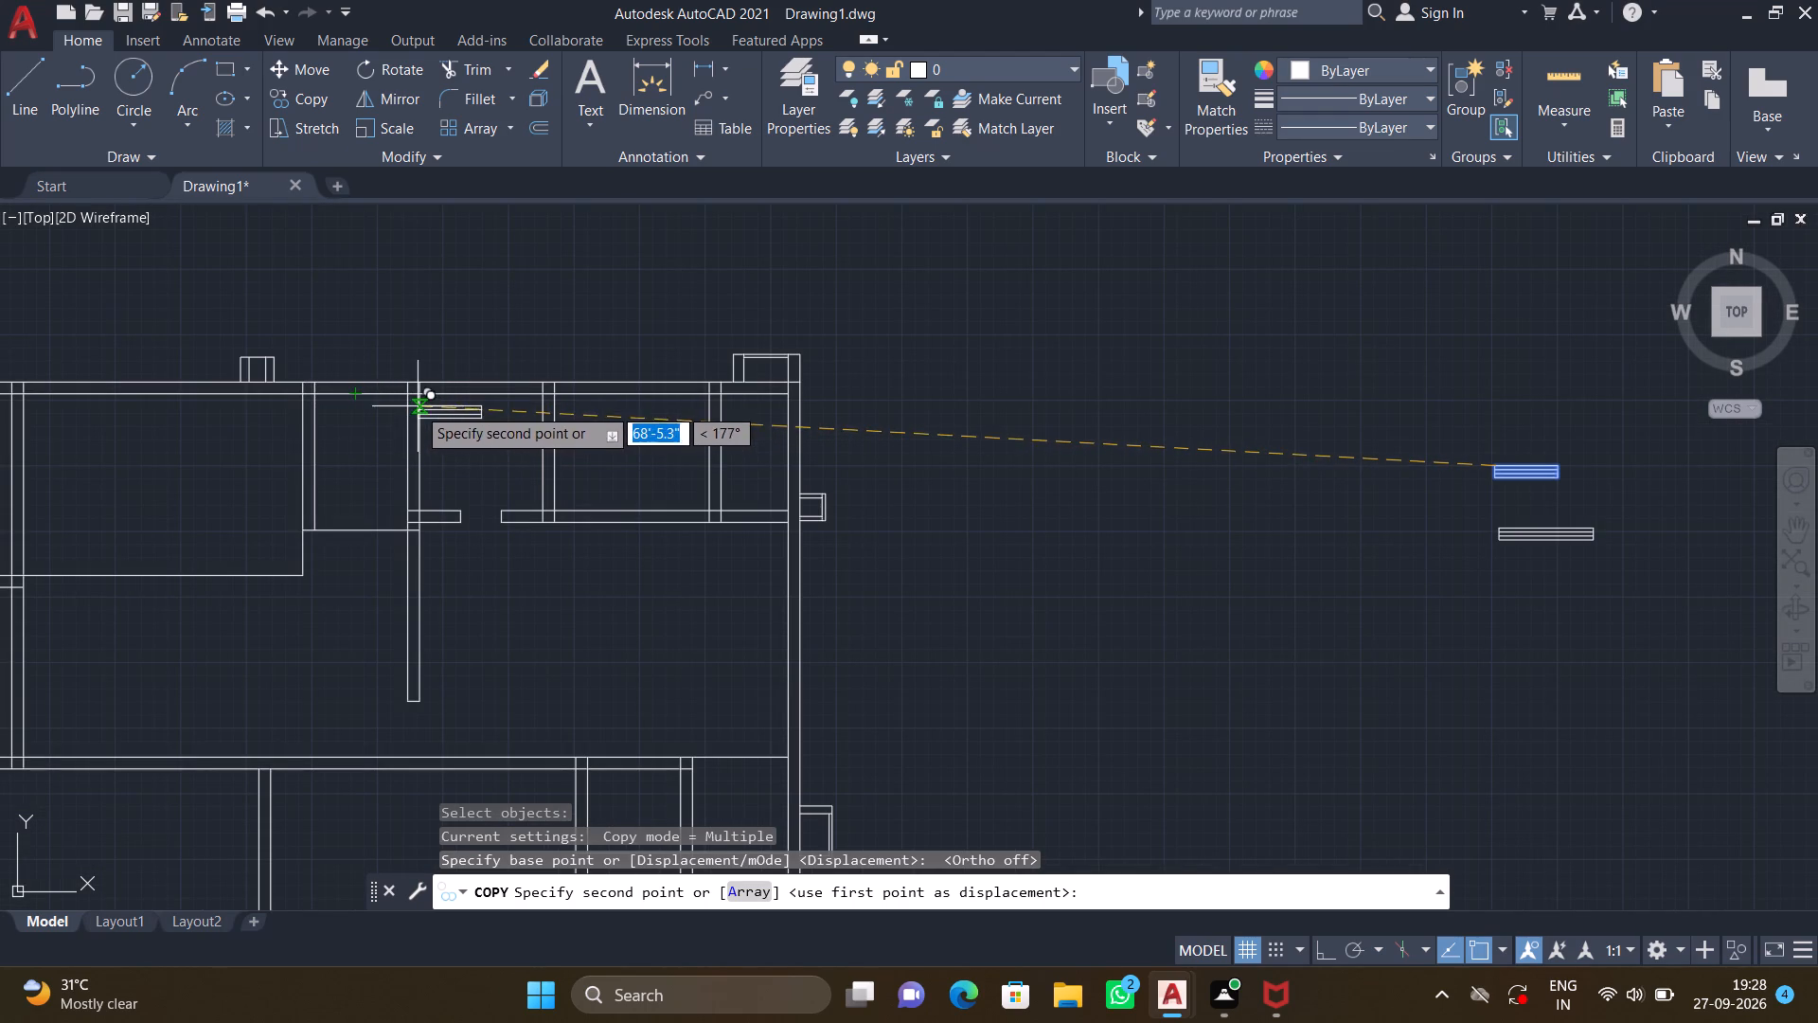
pyautogui.scroll(5, 378, 387)
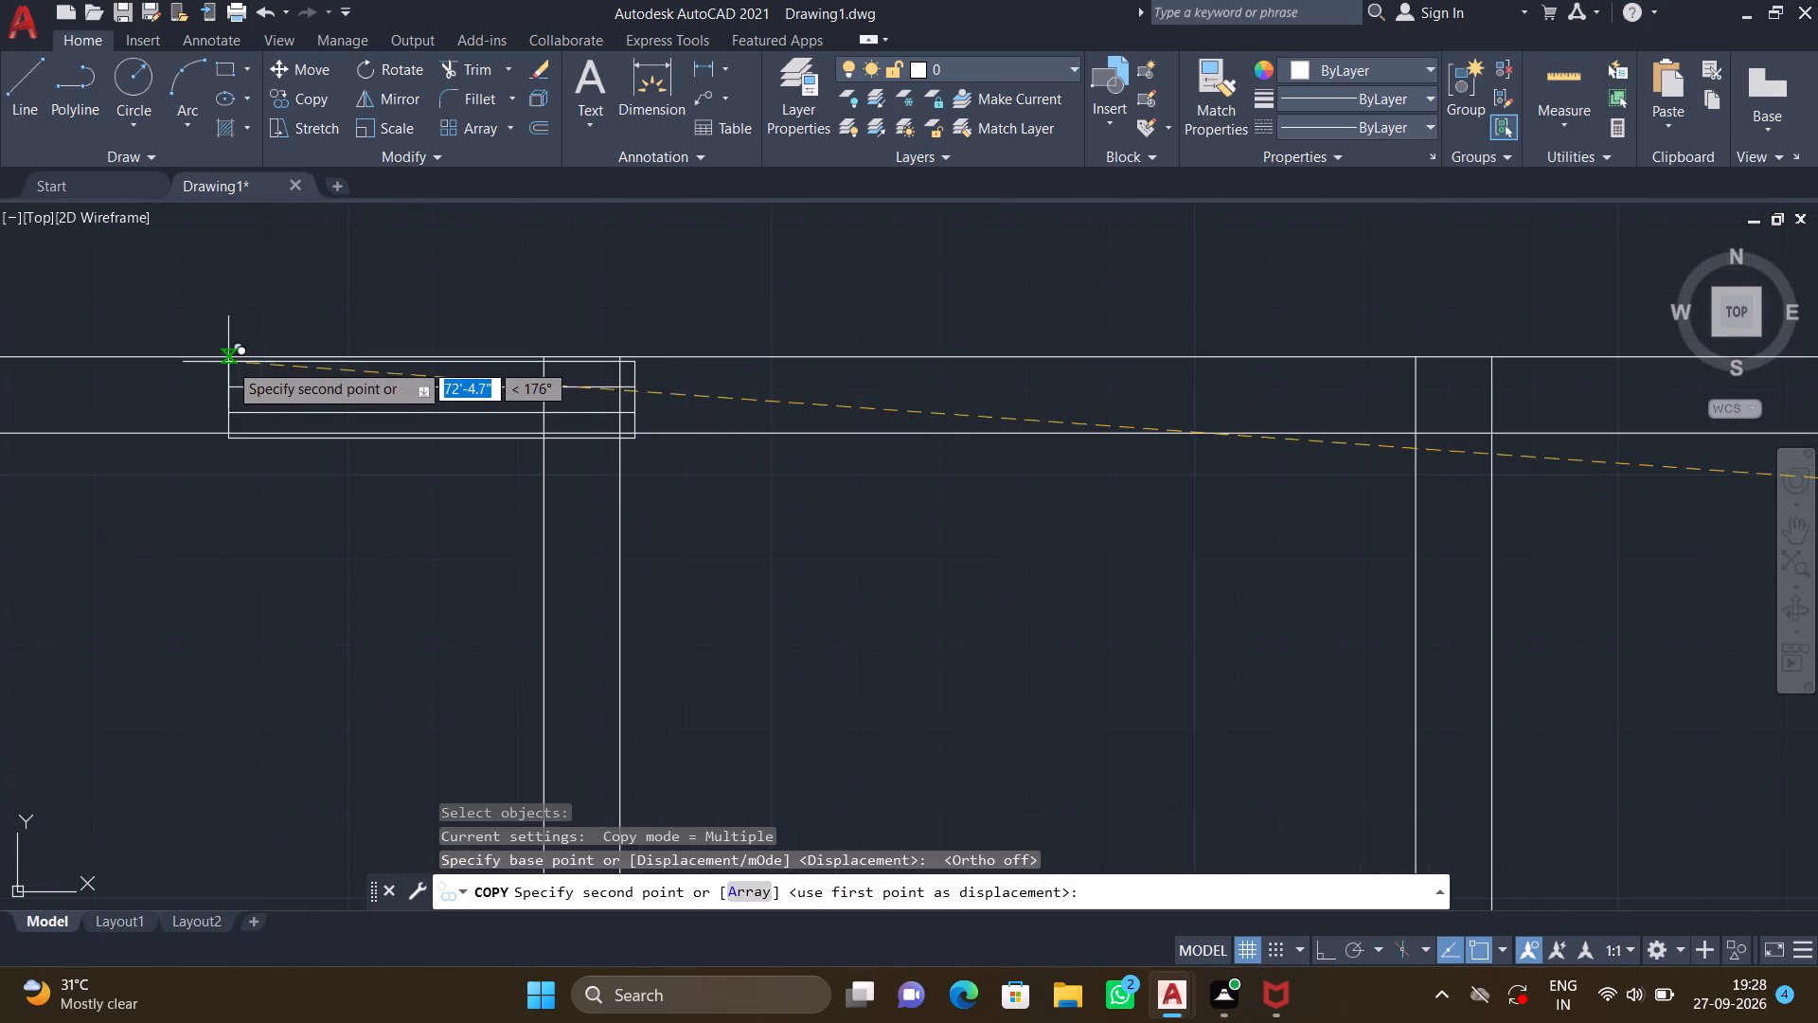
pyautogui.moveTo(239, 356); pyautogui.dragTo(575, 406, button='middle')
pyautogui.scroll(5, 393, 414)
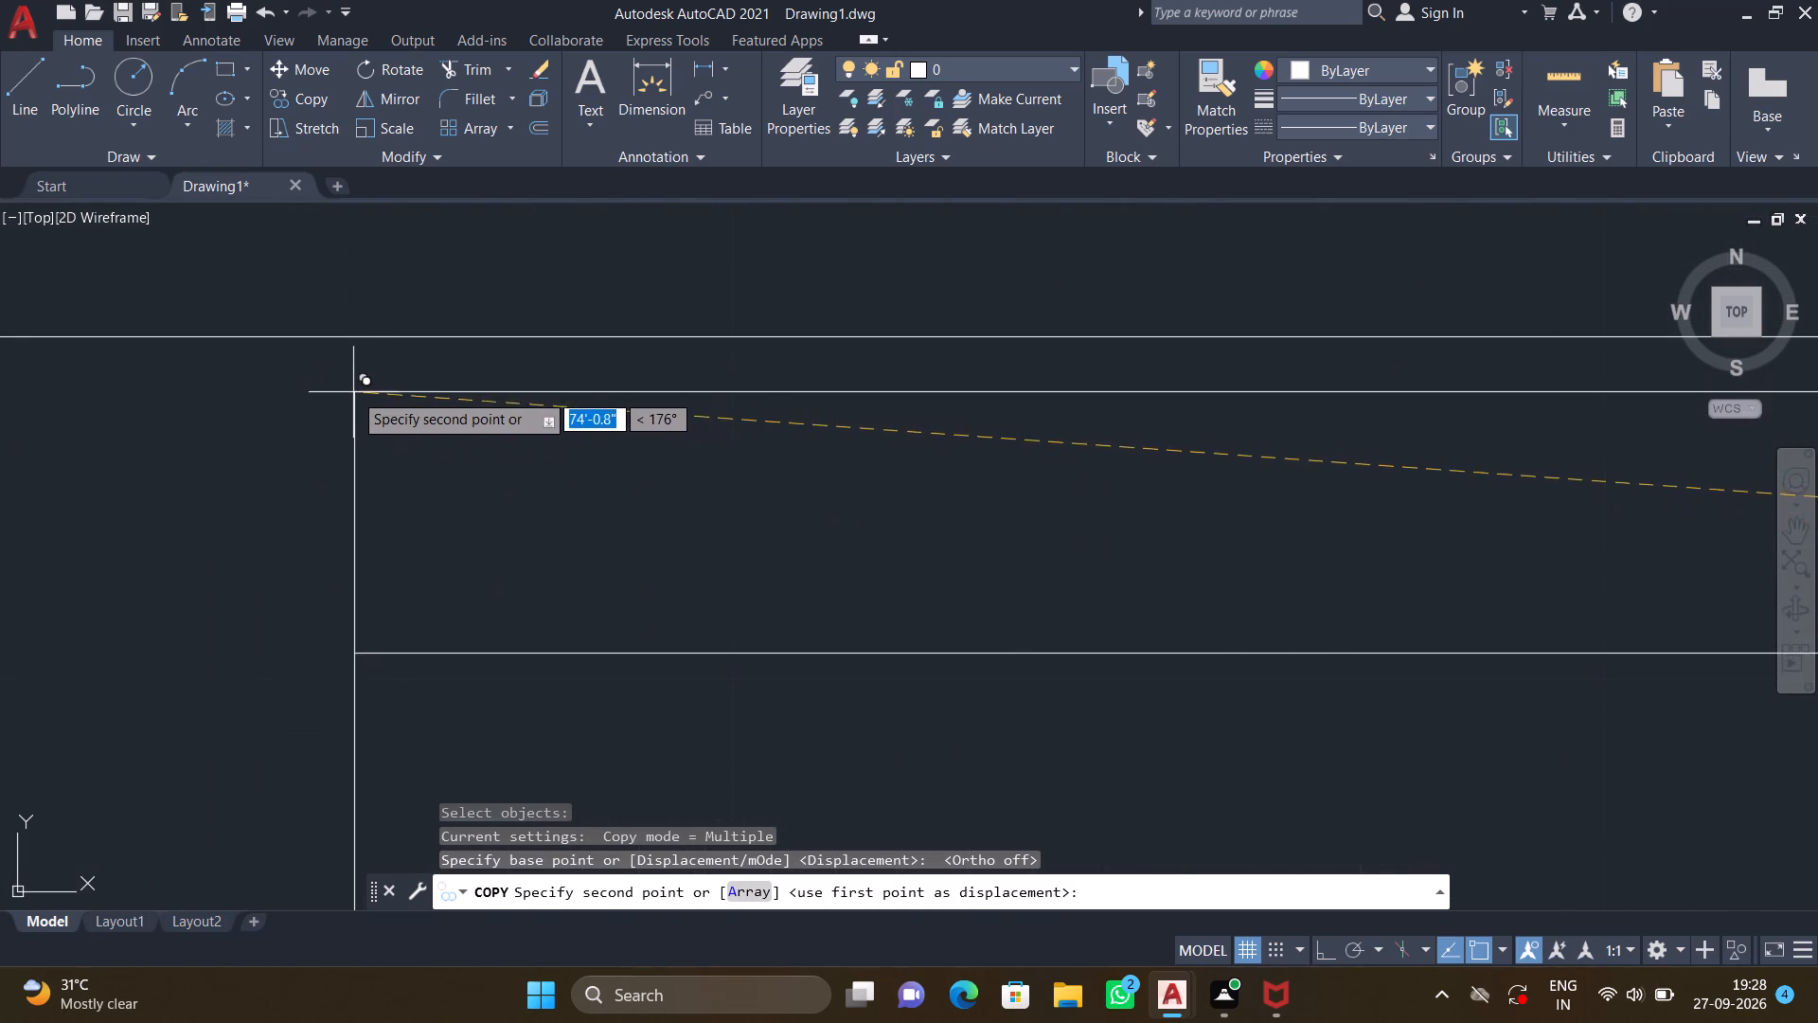
pyautogui.scroll(2, 331, 384)
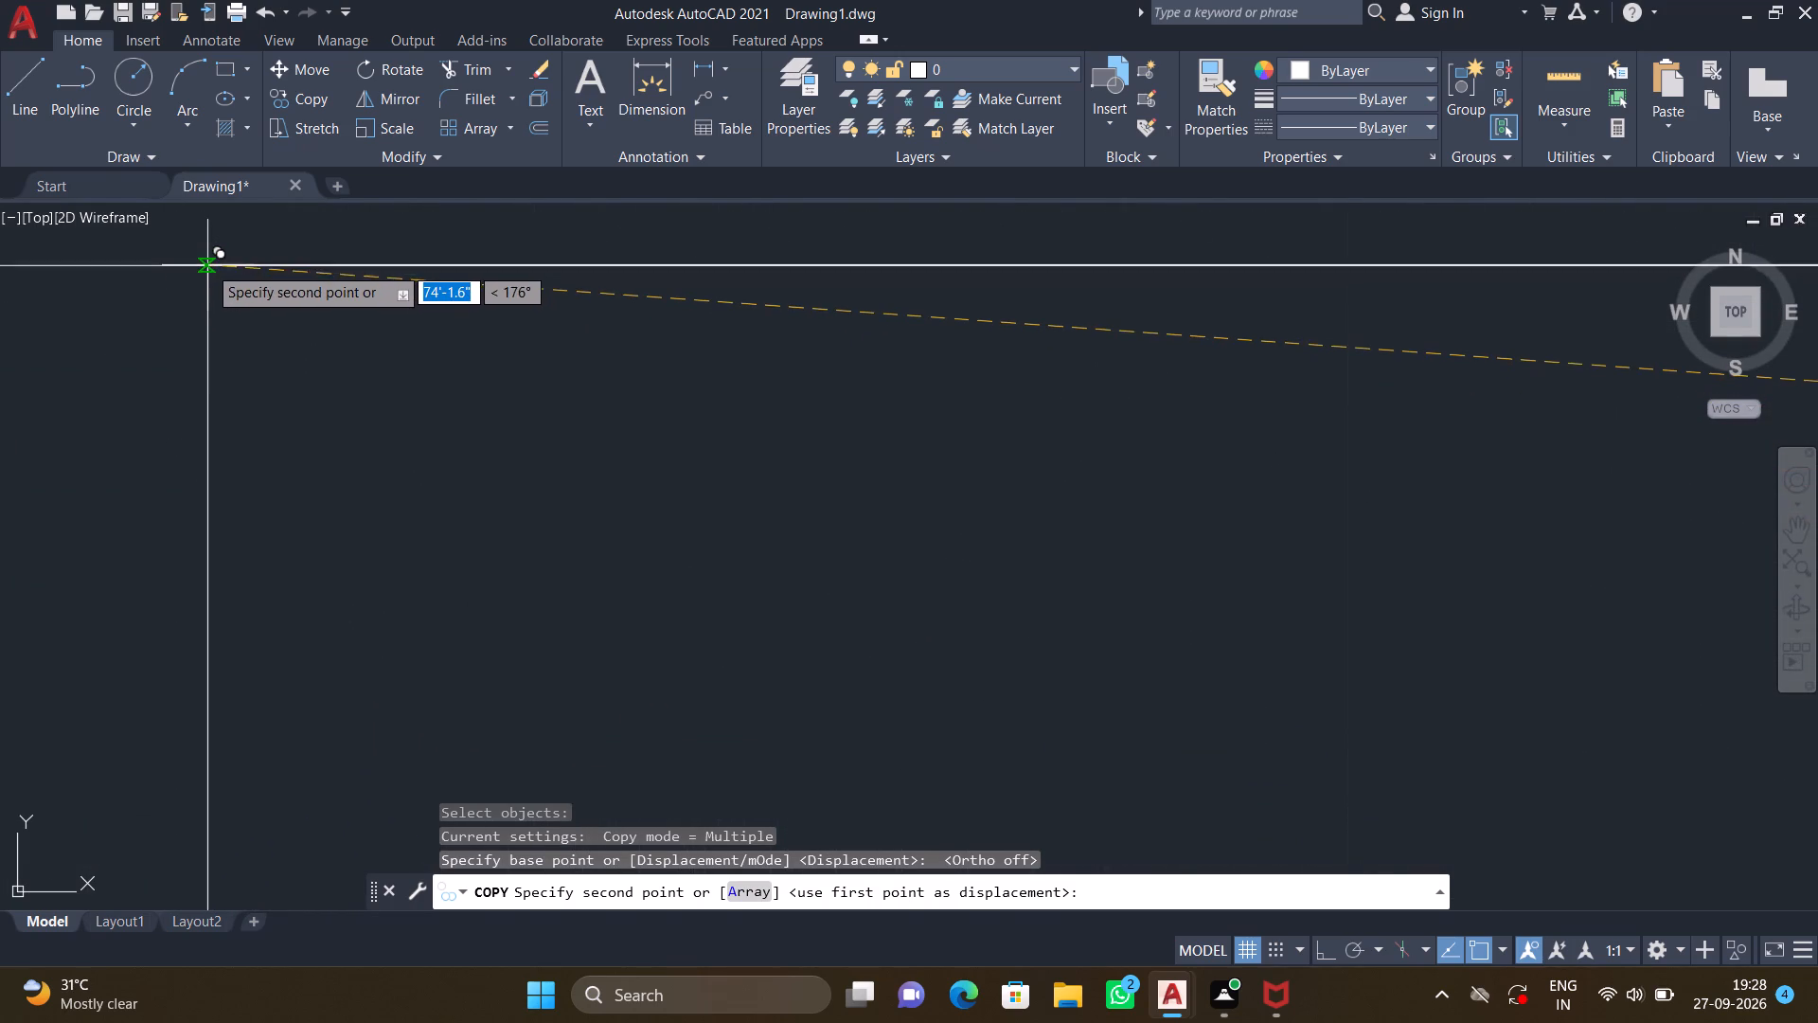
pyautogui.click(207, 264)
# Place another copy of the shorter window in the north wall, roughly centred on the second room from the east.
pyautogui.scroll(-6, 588, 387)
pyautogui.scroll(-4, 829, 502)
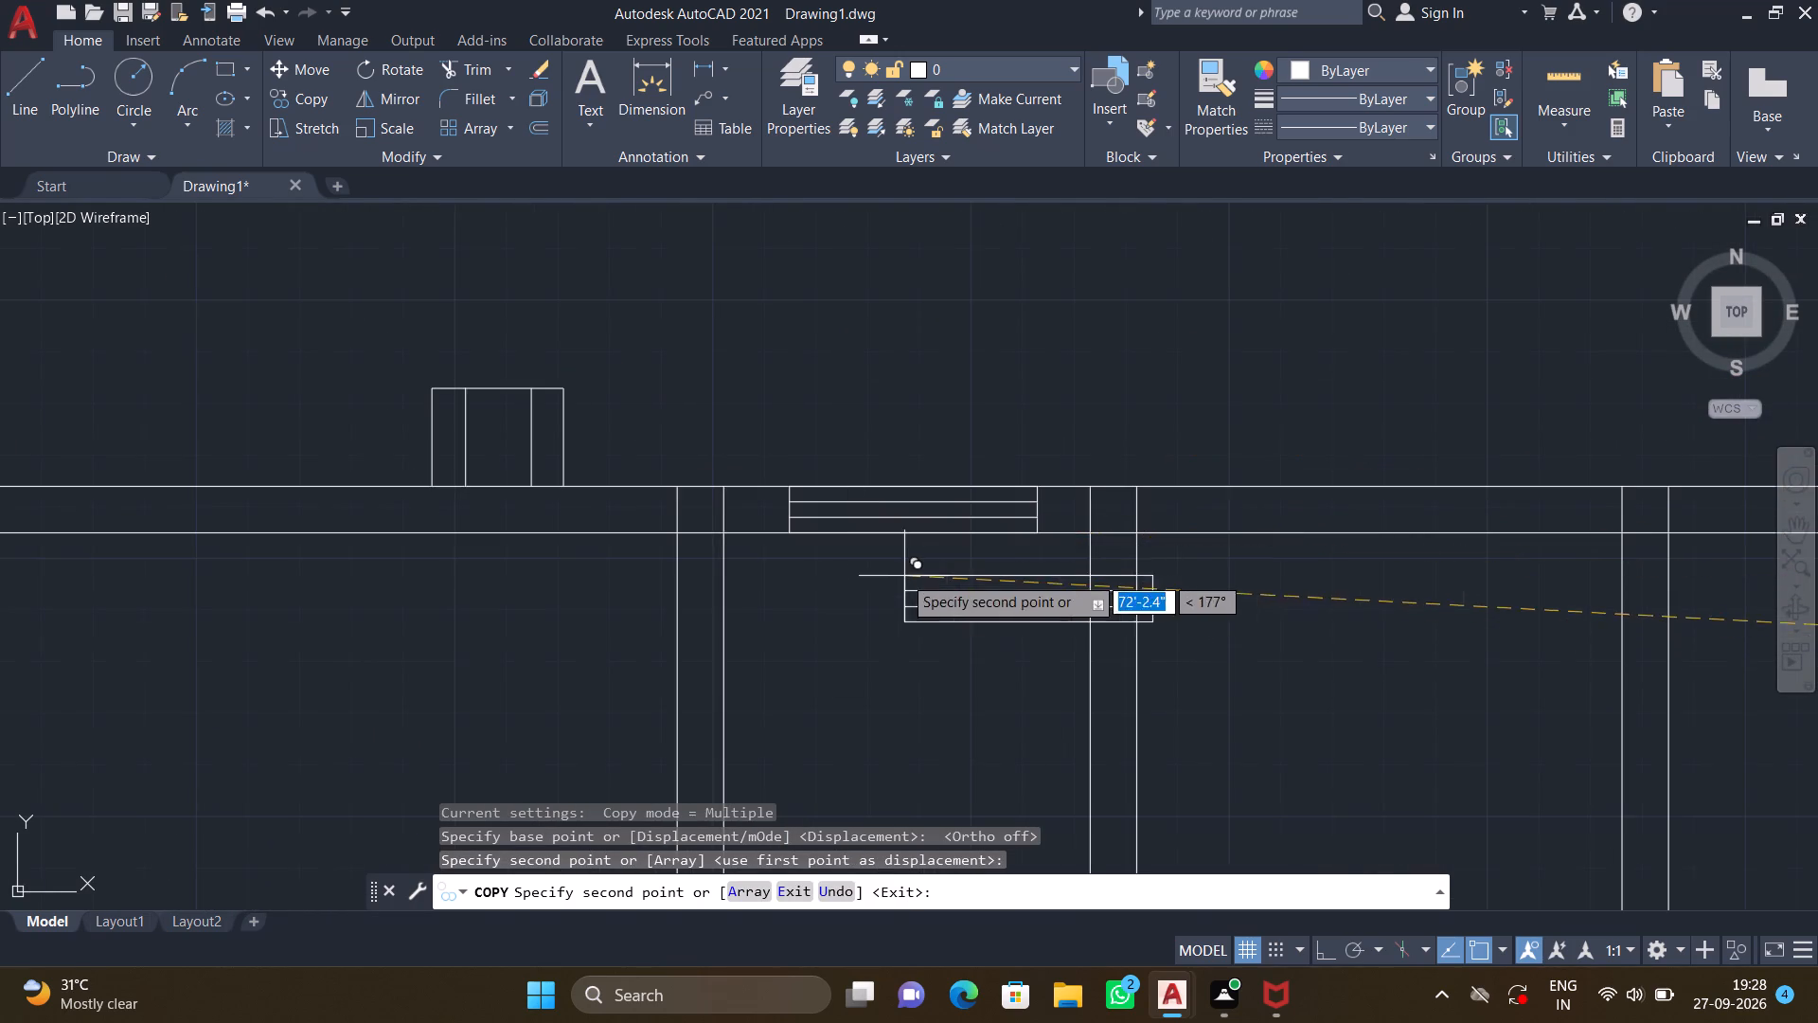
pyautogui.moveTo(893, 571); pyautogui.dragTo(738, 555, button='middle')
pyautogui.moveTo(676, 573); pyautogui.dragTo(662, 581, button='middle')
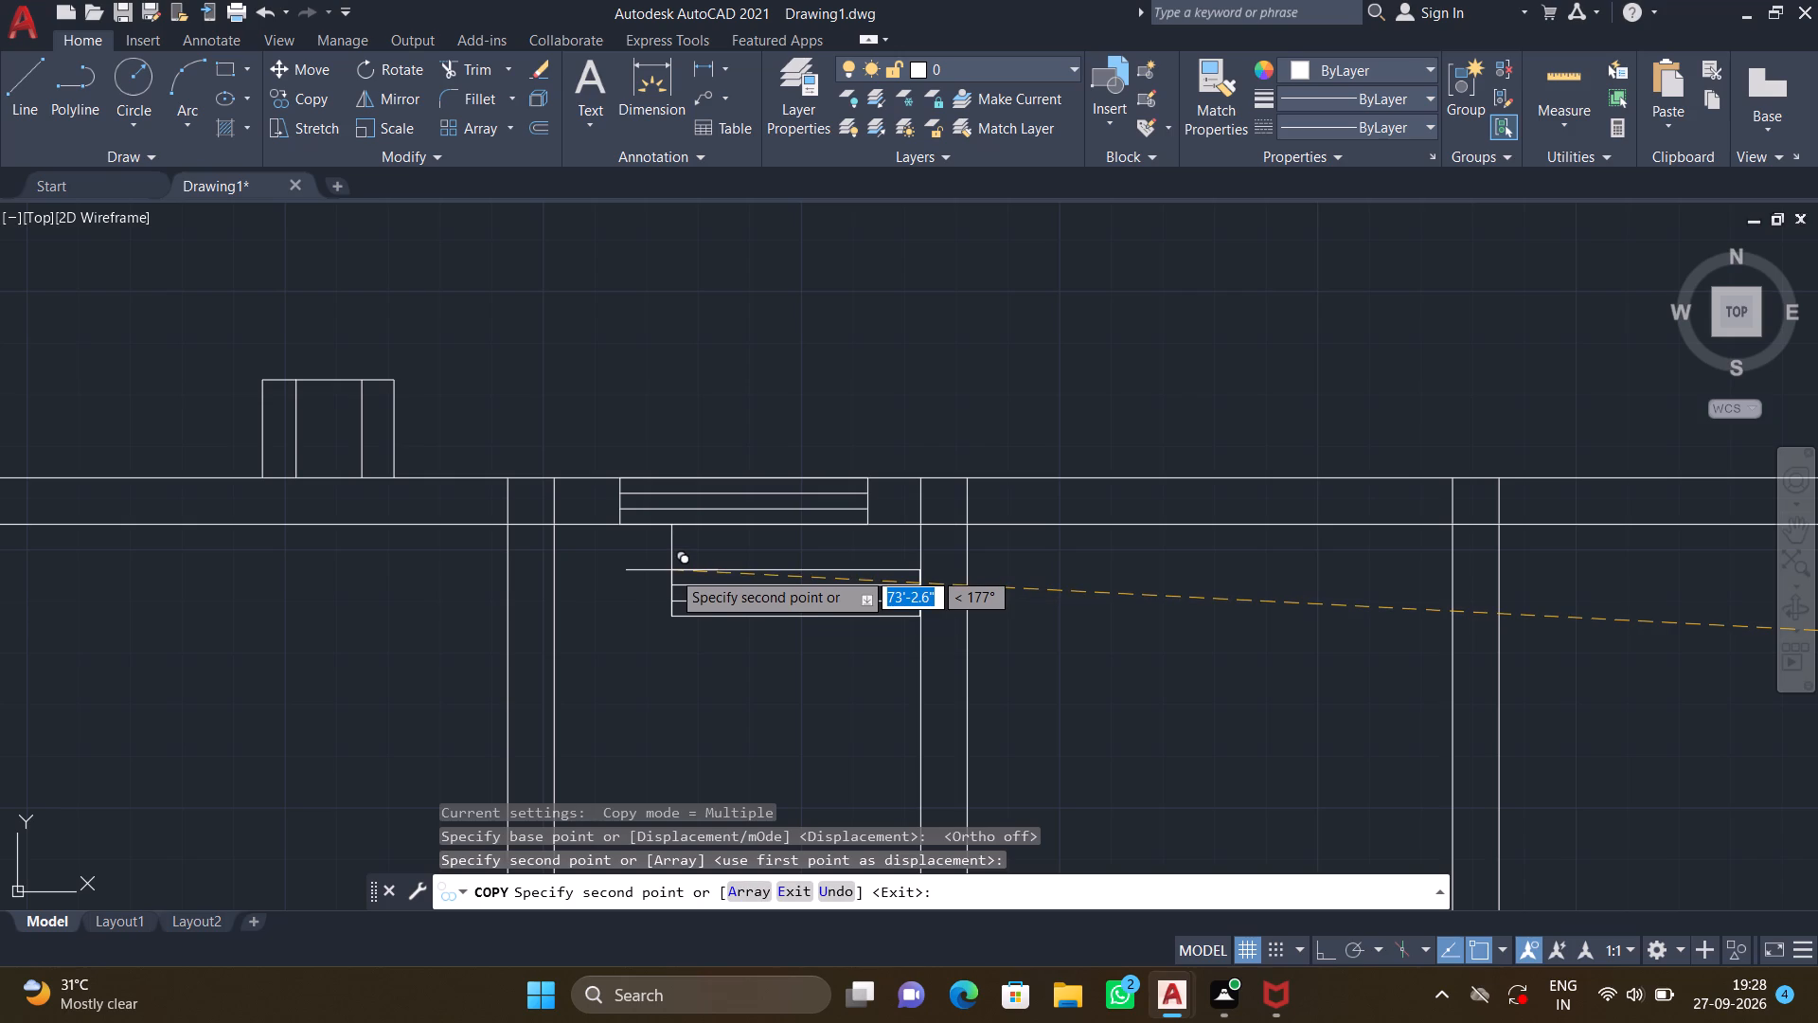
pyautogui.scroll(-3, 798, 569)
pyautogui.moveTo(880, 612); pyautogui.dragTo(603, 546, button='middle')
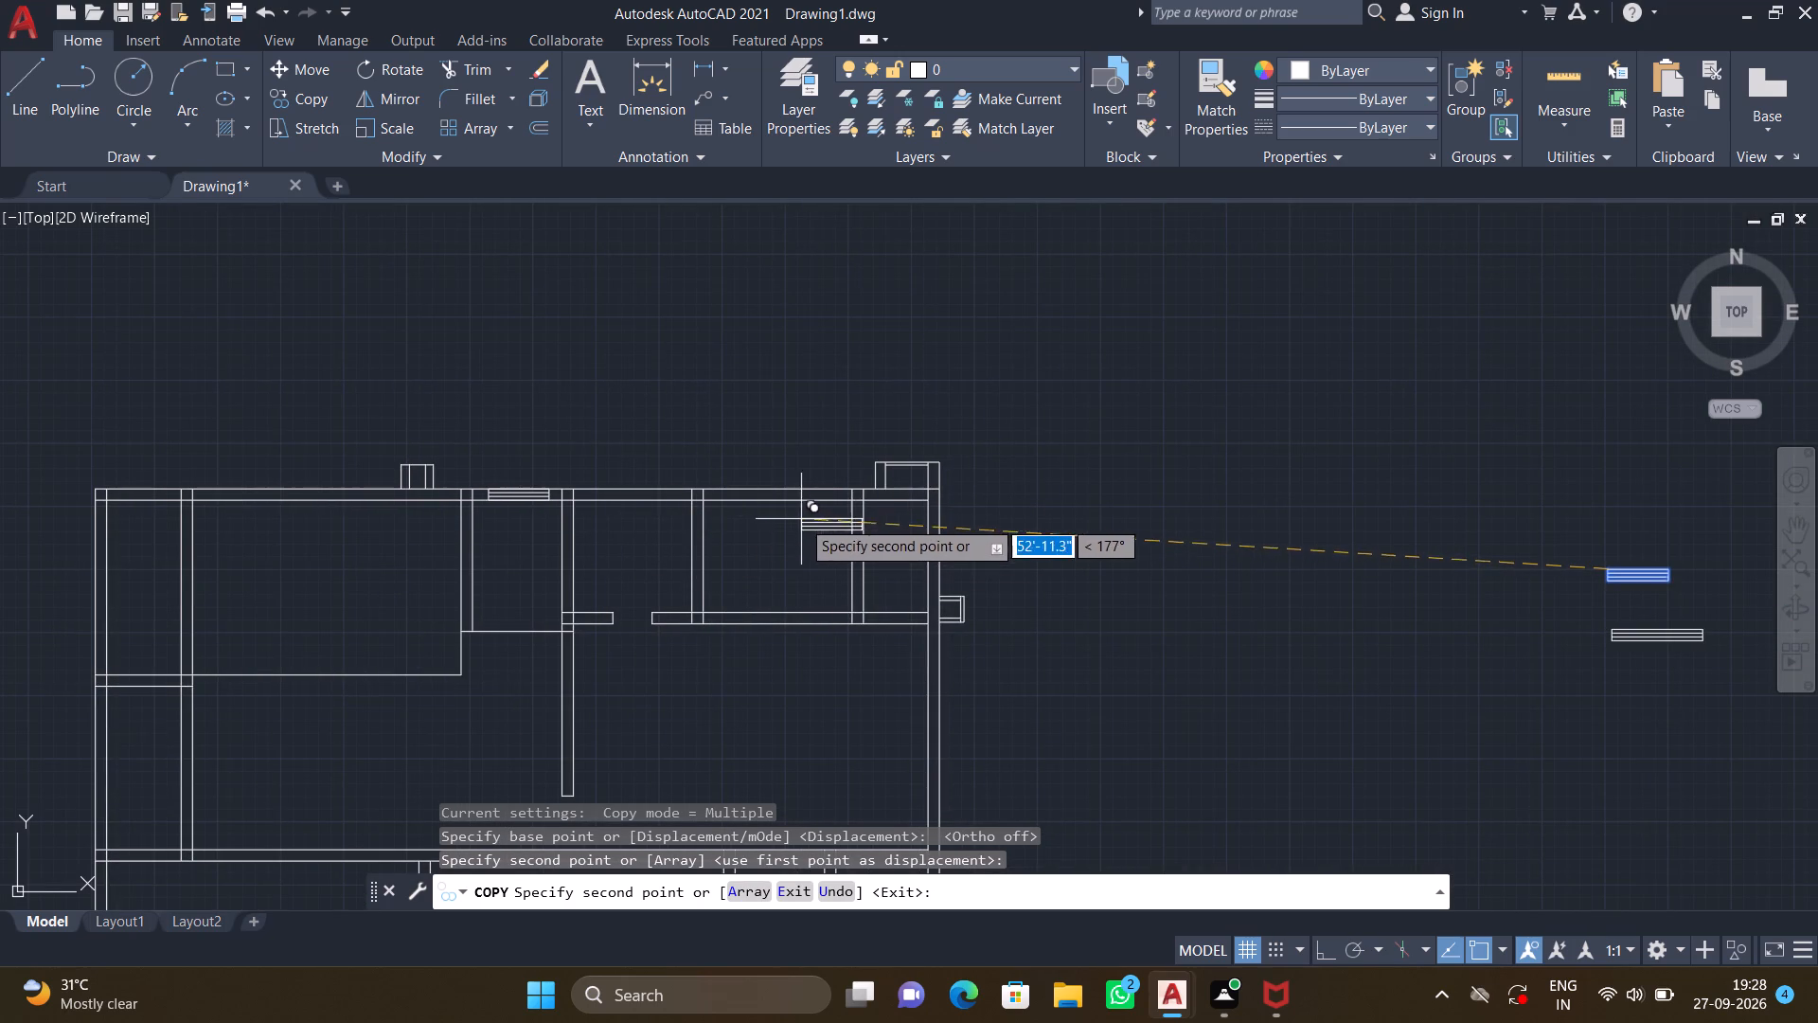
pyautogui.scroll(2, 757, 476)
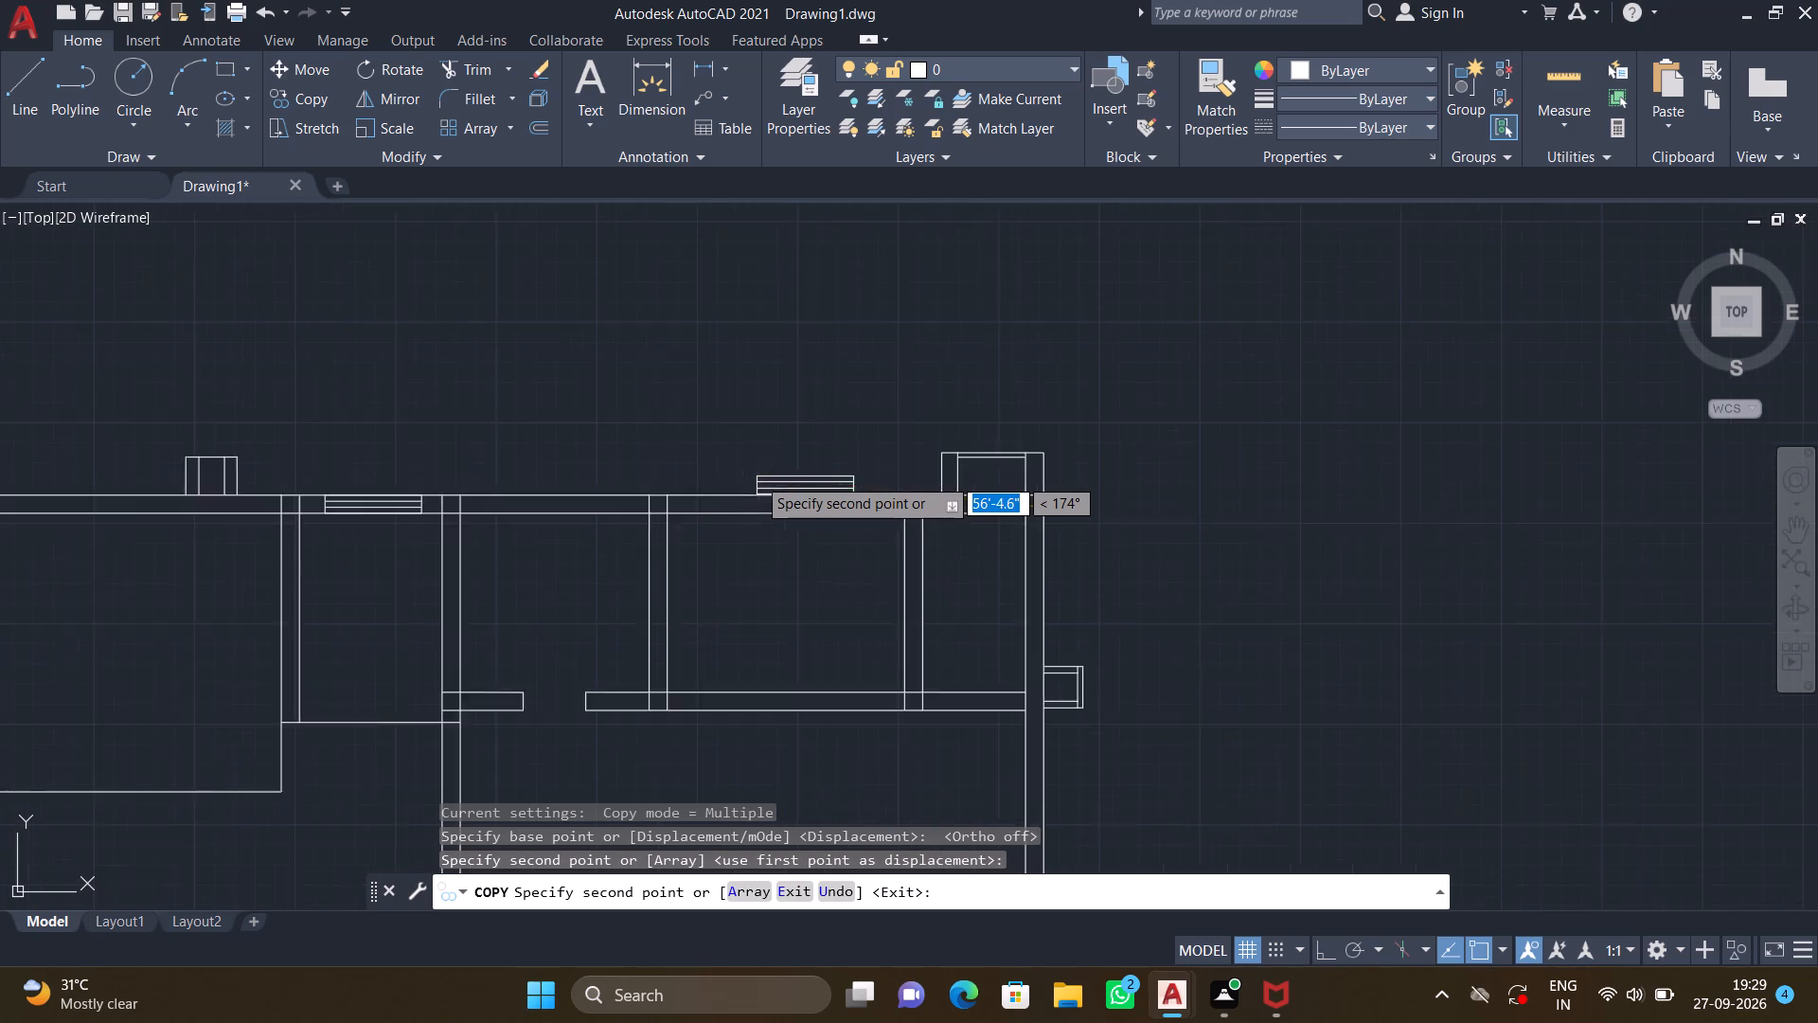
pyautogui.scroll(1, 757, 476)
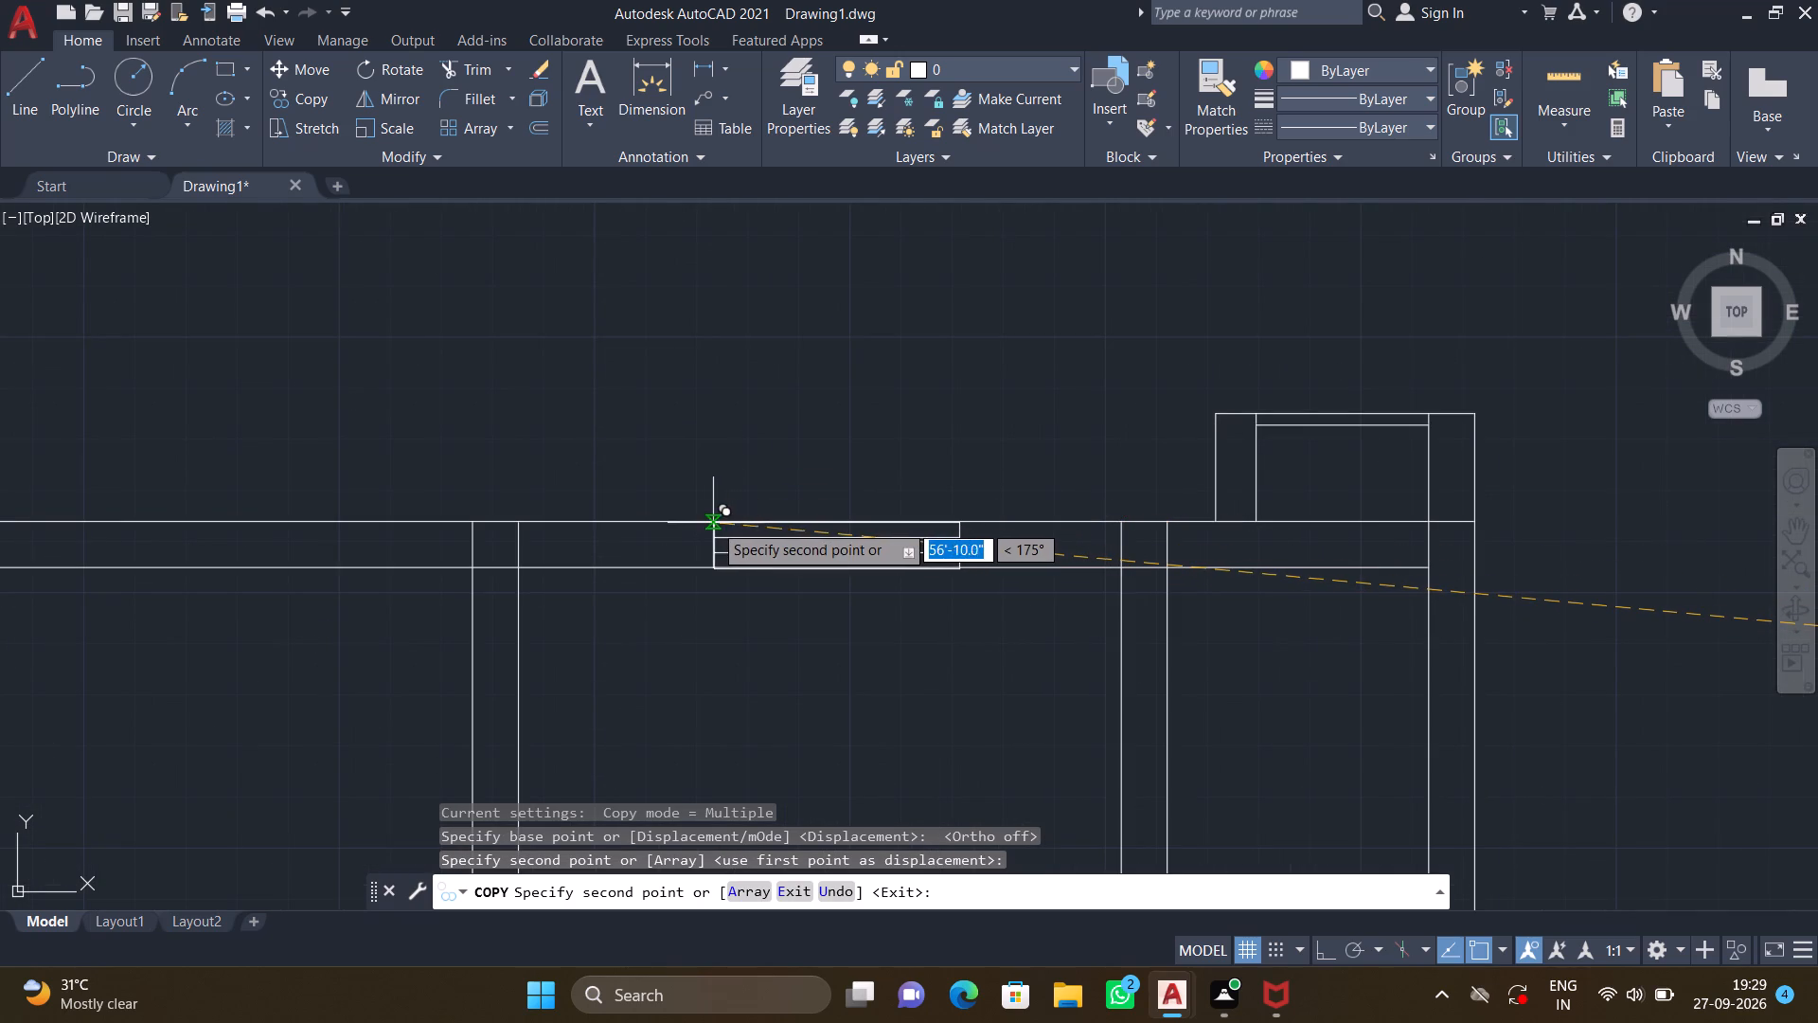
pyautogui.click(713, 523)
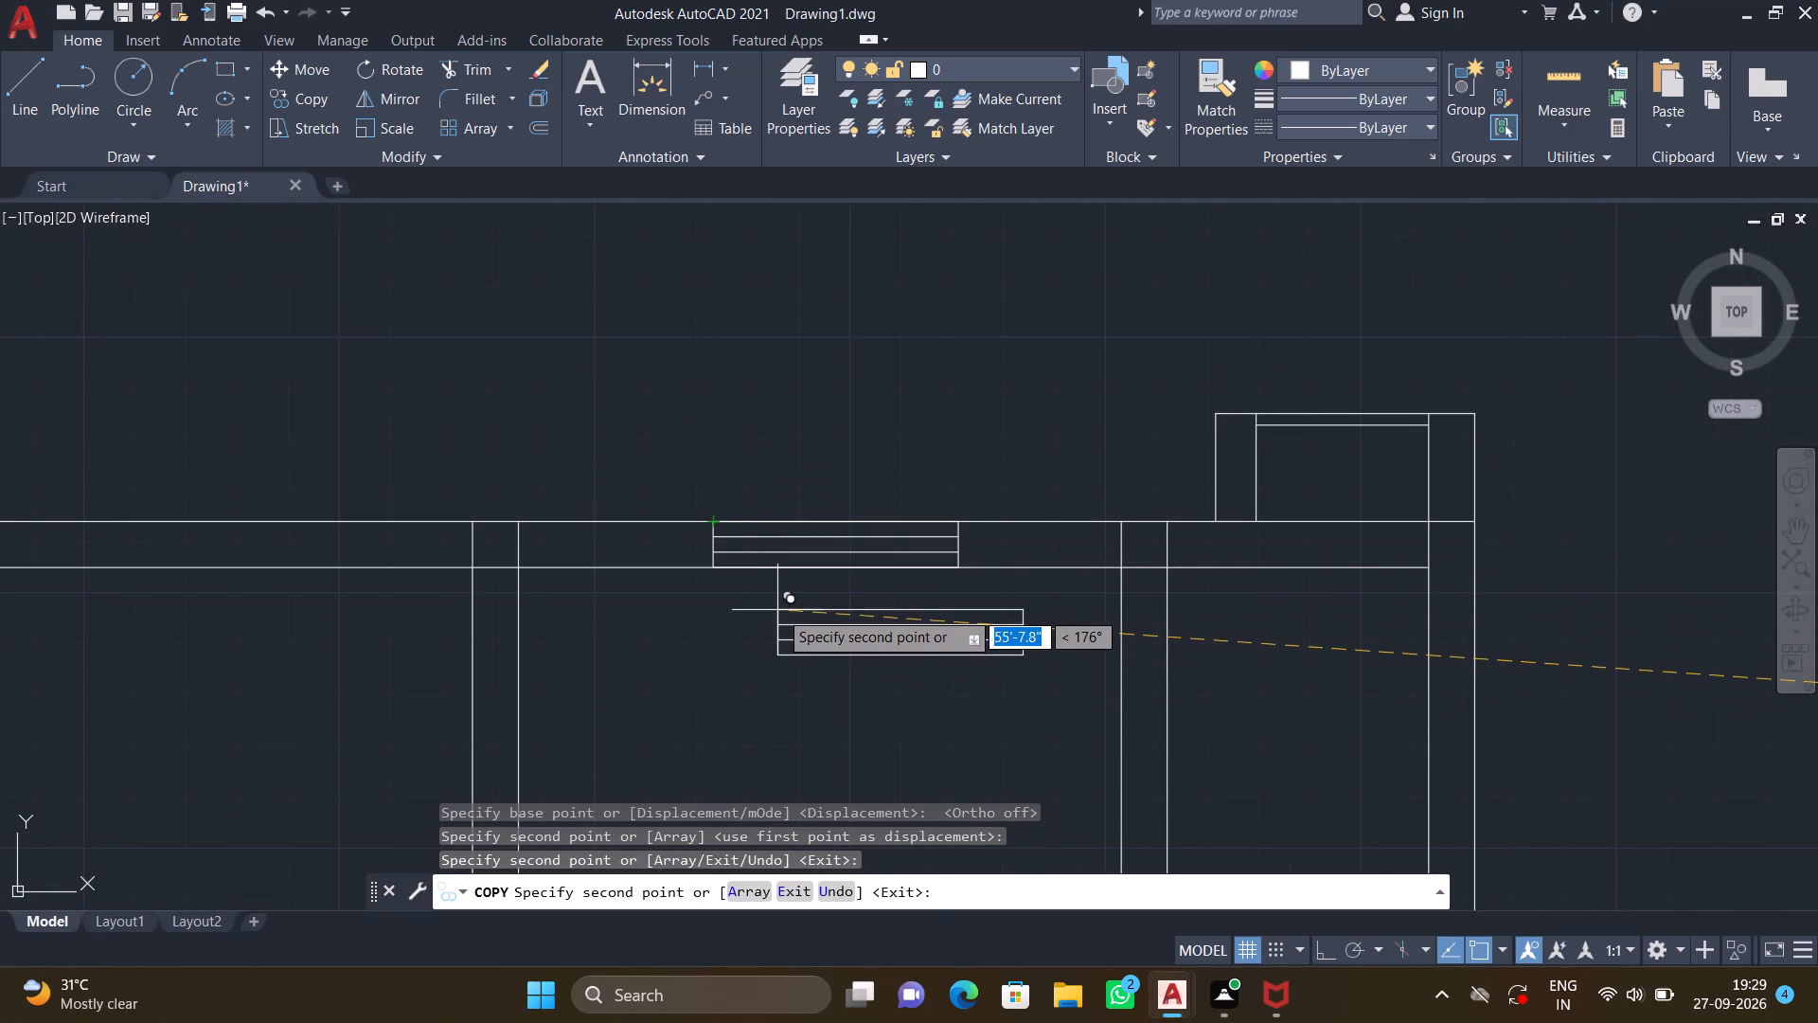
pyautogui.scroll(5, 704, 574)
pyautogui.scroll(-8, 723, 584)
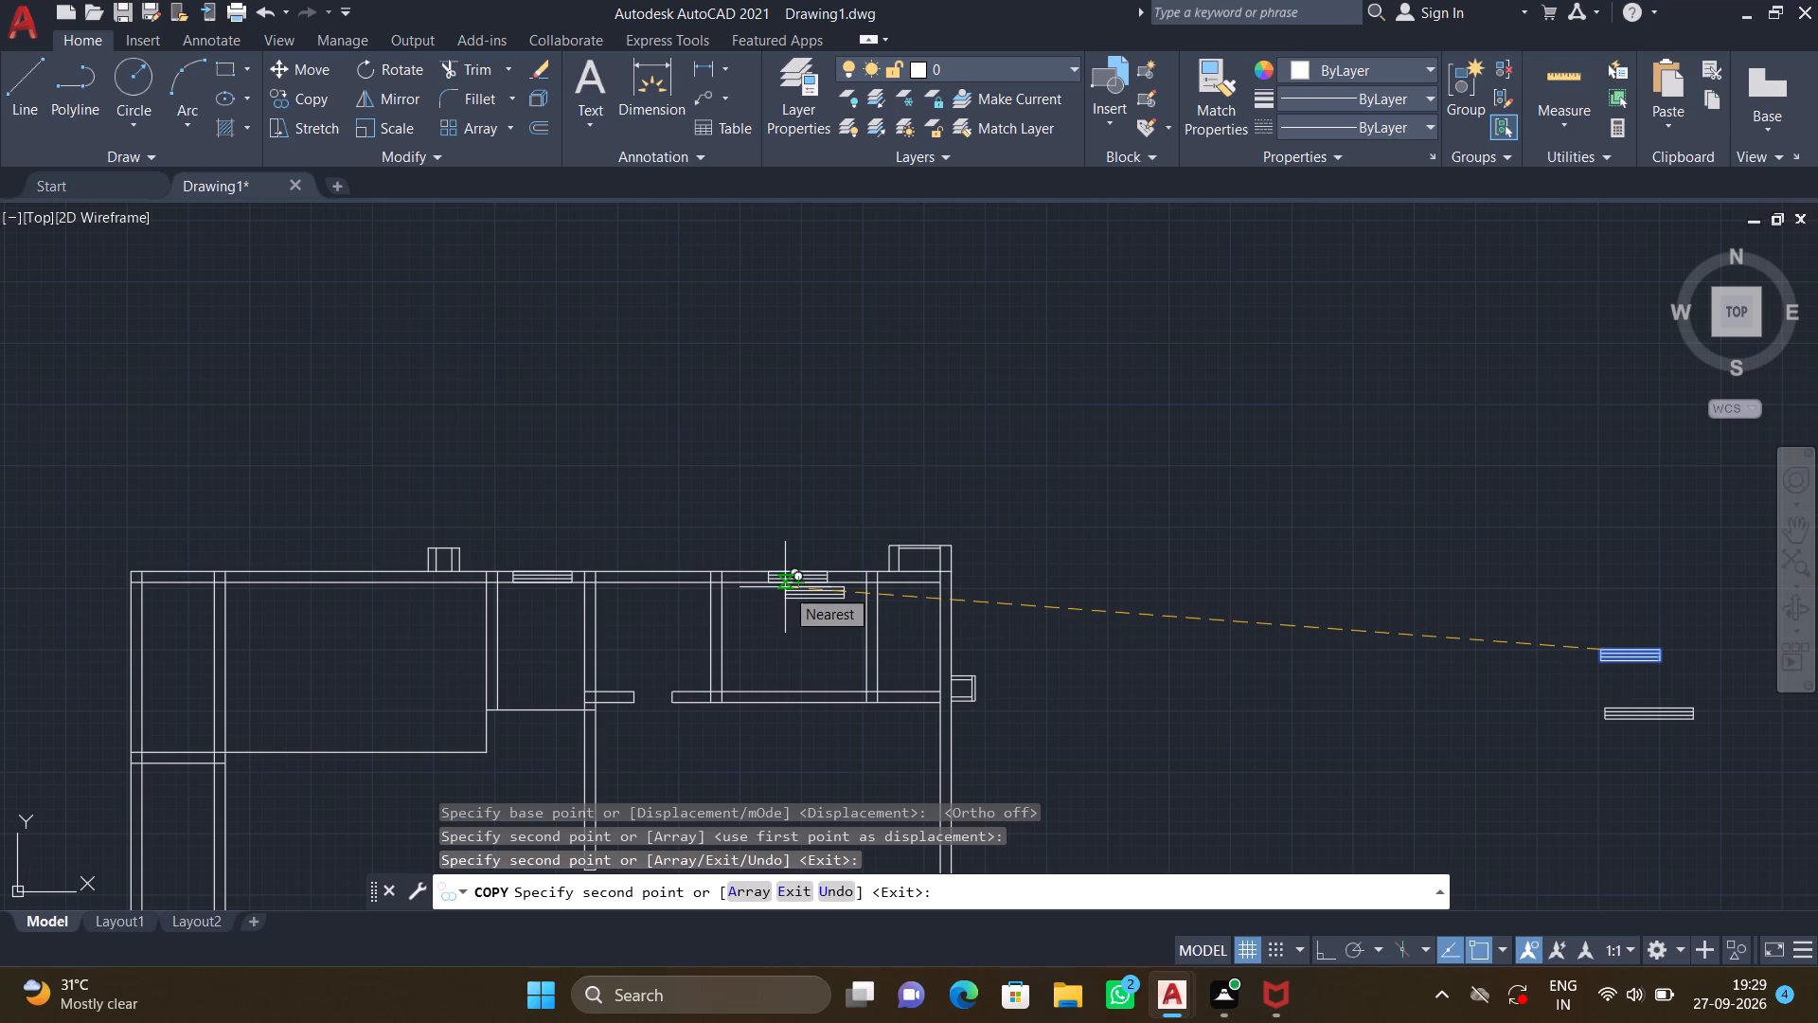
pyautogui.press('Return')
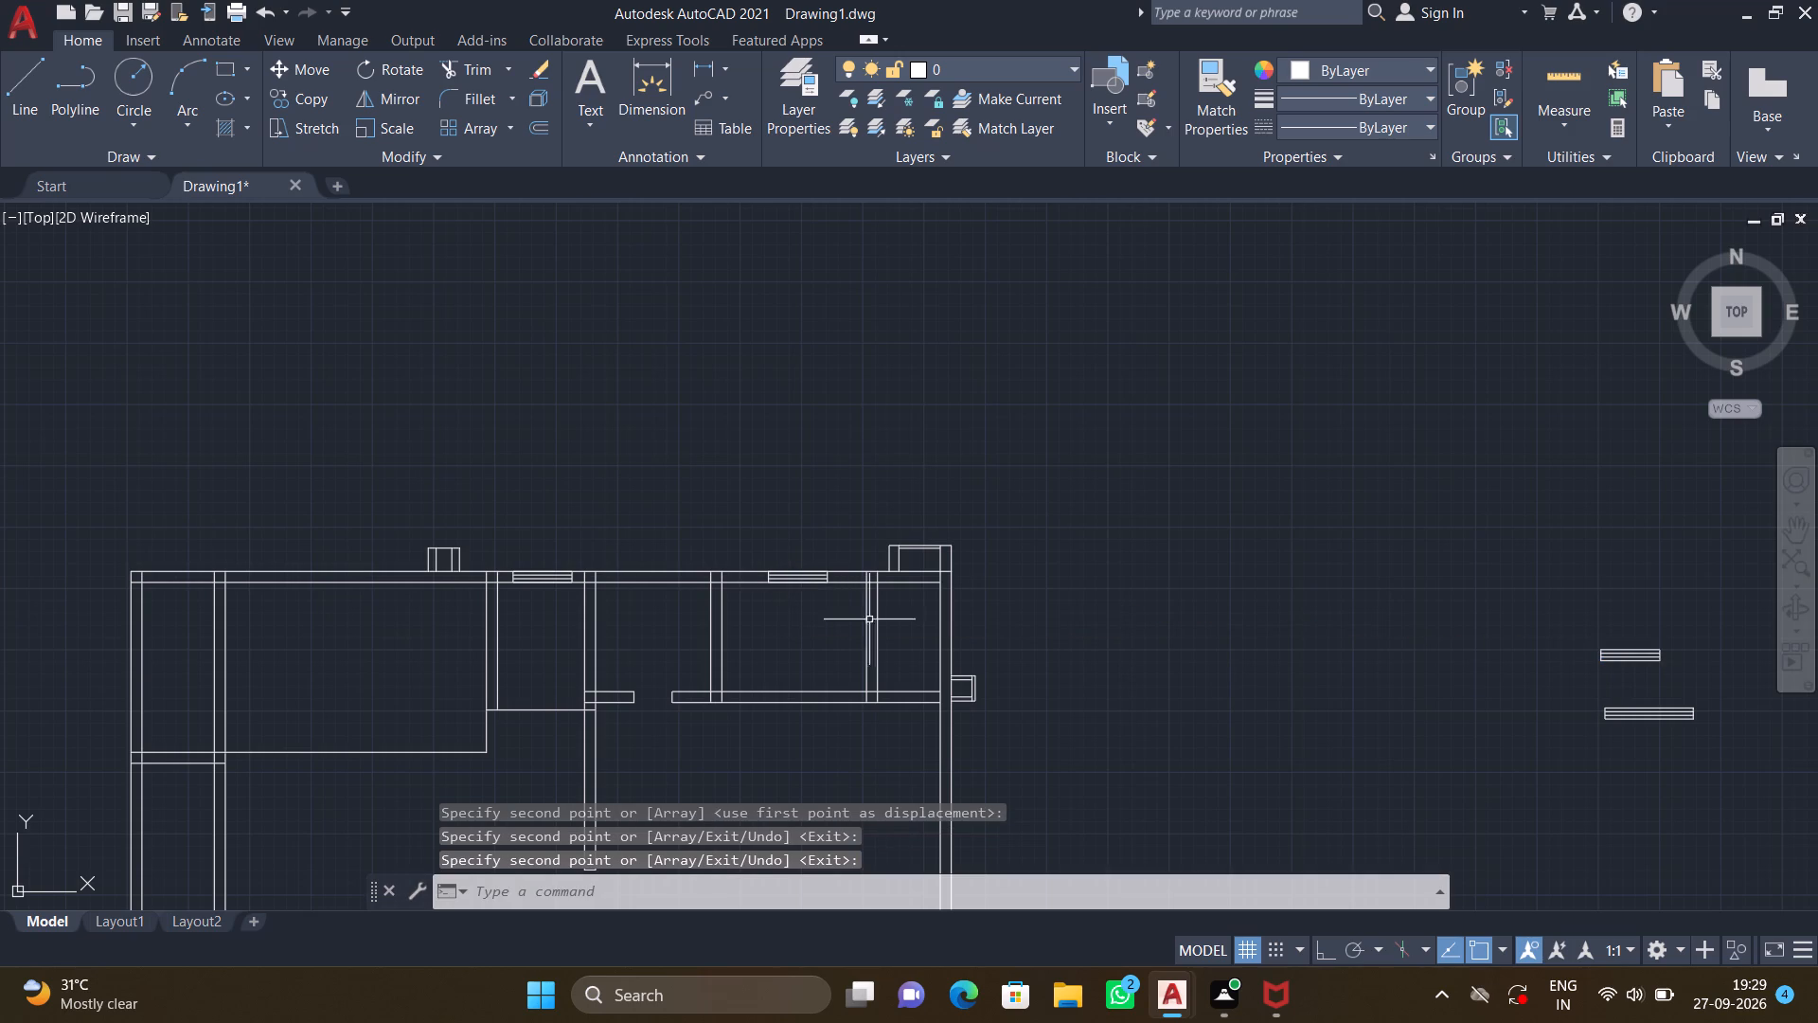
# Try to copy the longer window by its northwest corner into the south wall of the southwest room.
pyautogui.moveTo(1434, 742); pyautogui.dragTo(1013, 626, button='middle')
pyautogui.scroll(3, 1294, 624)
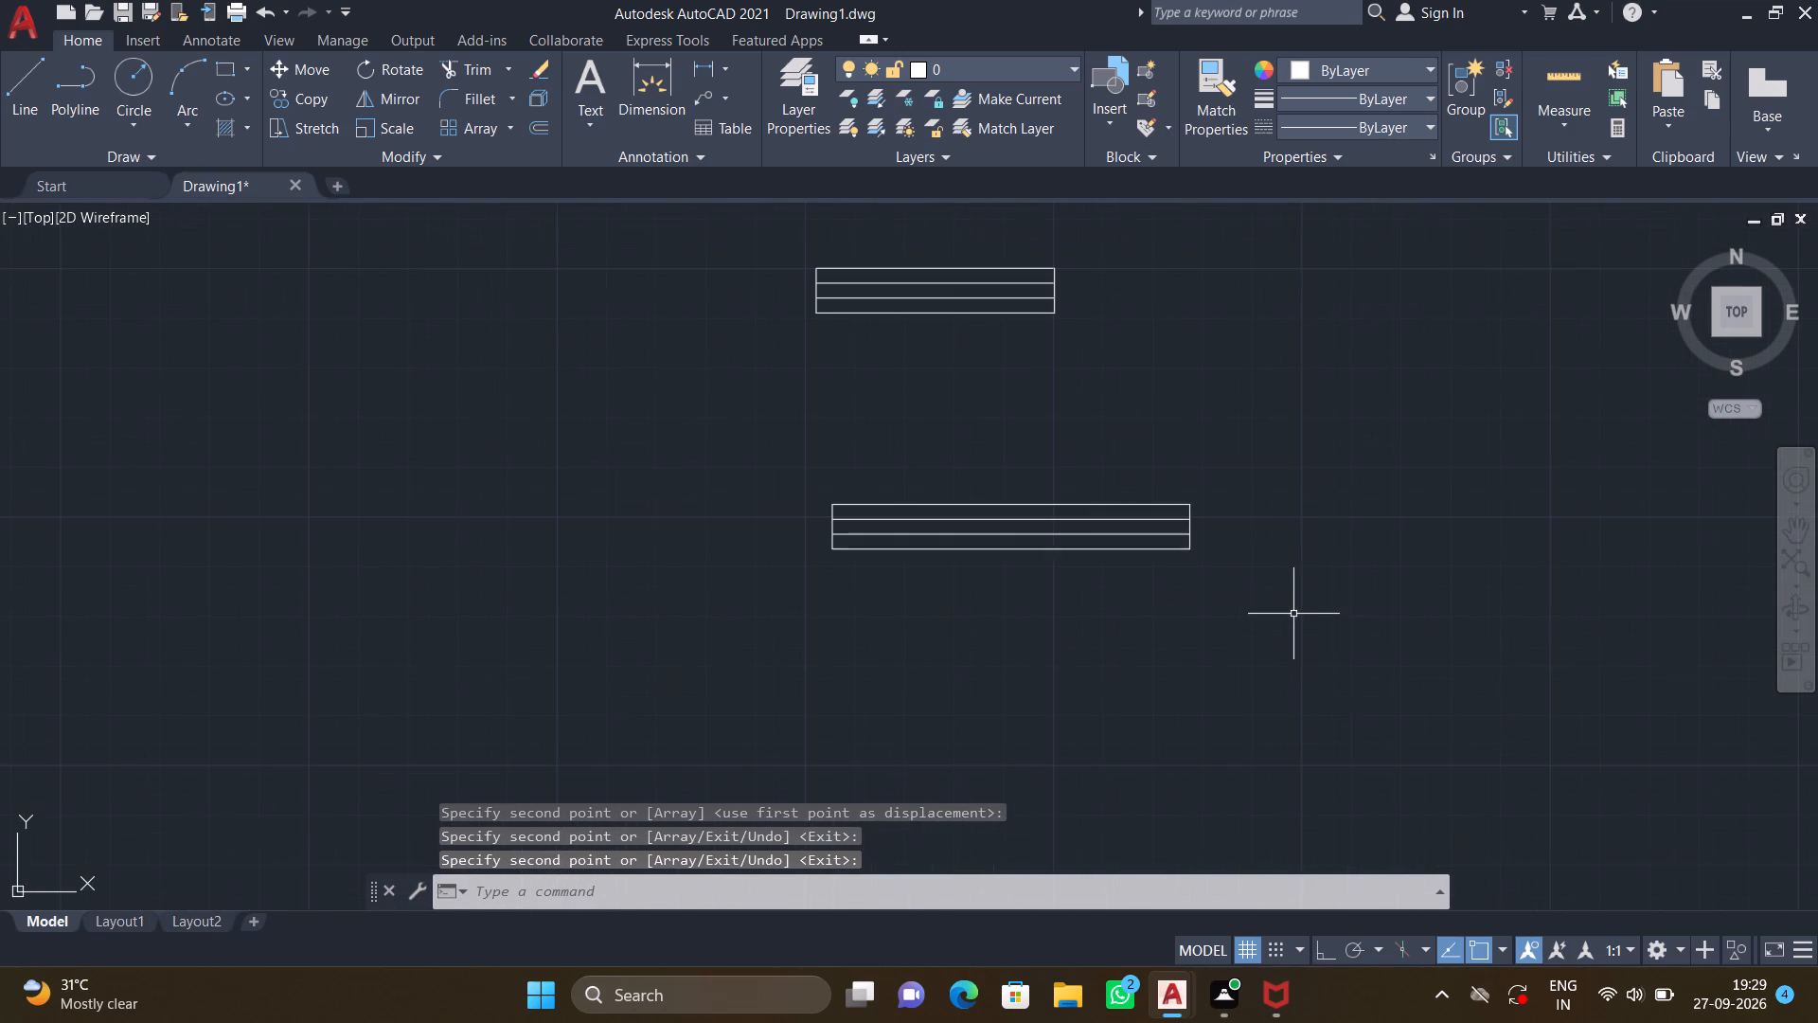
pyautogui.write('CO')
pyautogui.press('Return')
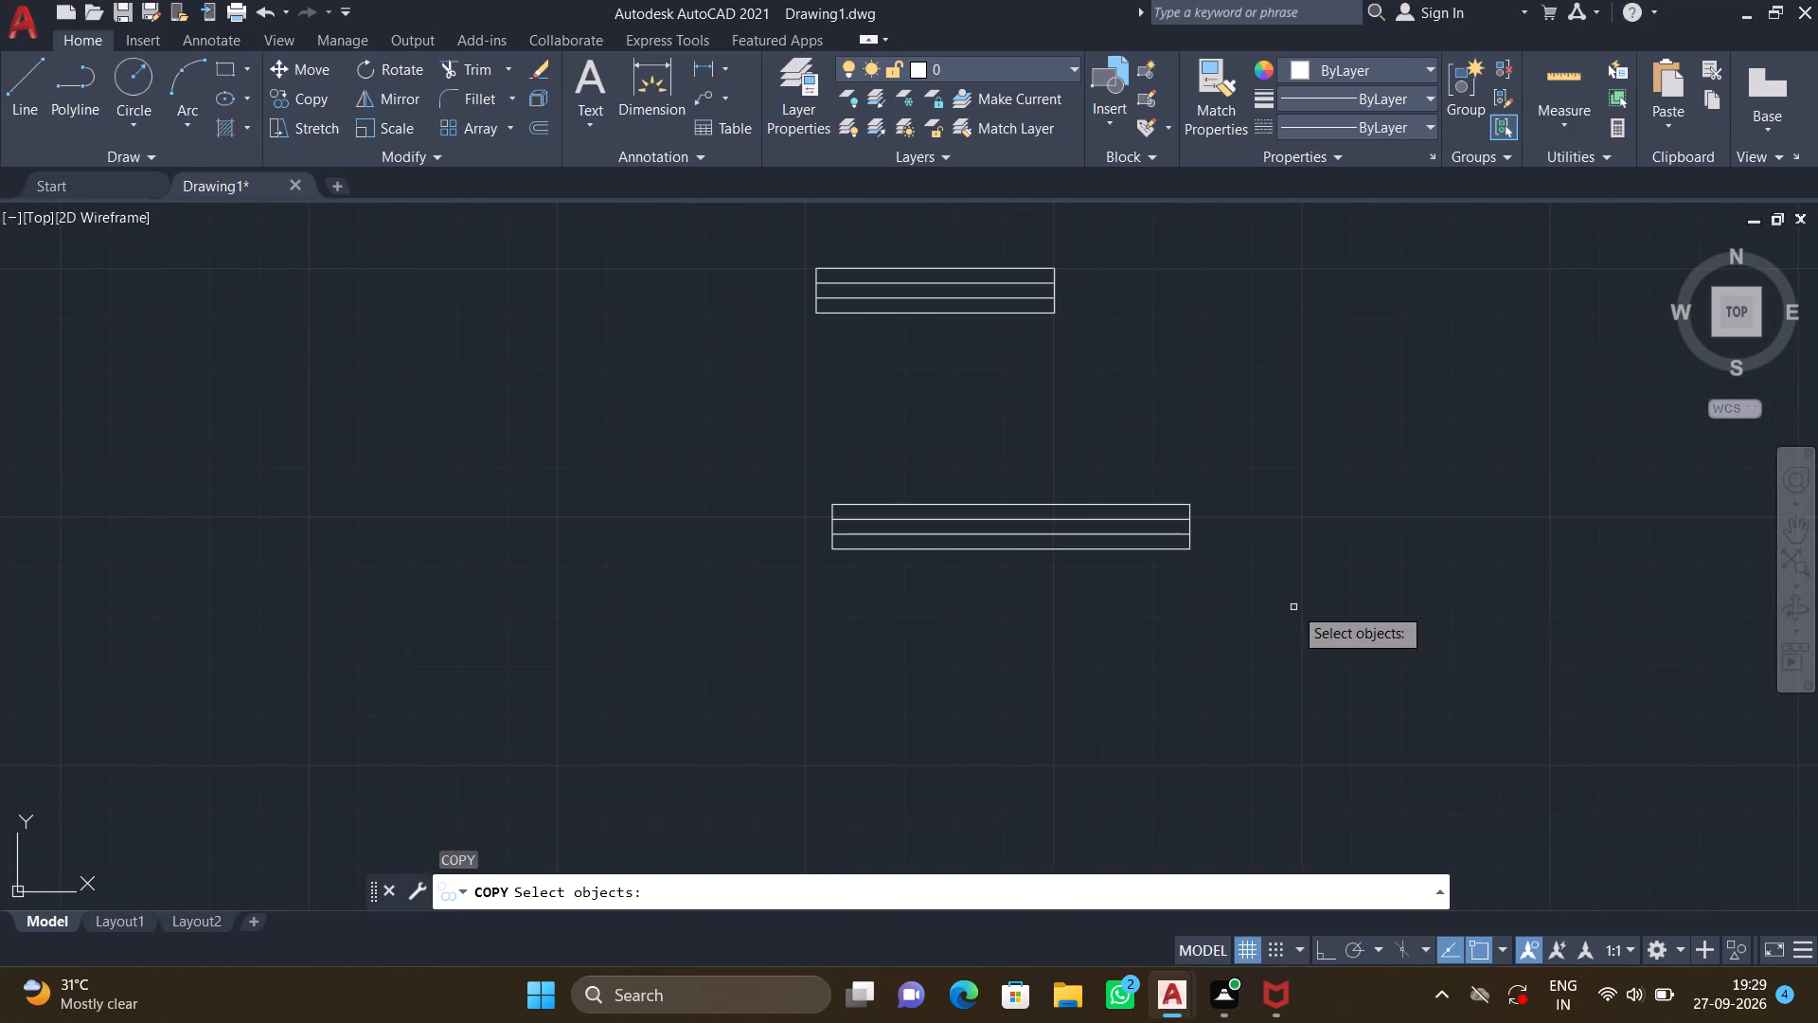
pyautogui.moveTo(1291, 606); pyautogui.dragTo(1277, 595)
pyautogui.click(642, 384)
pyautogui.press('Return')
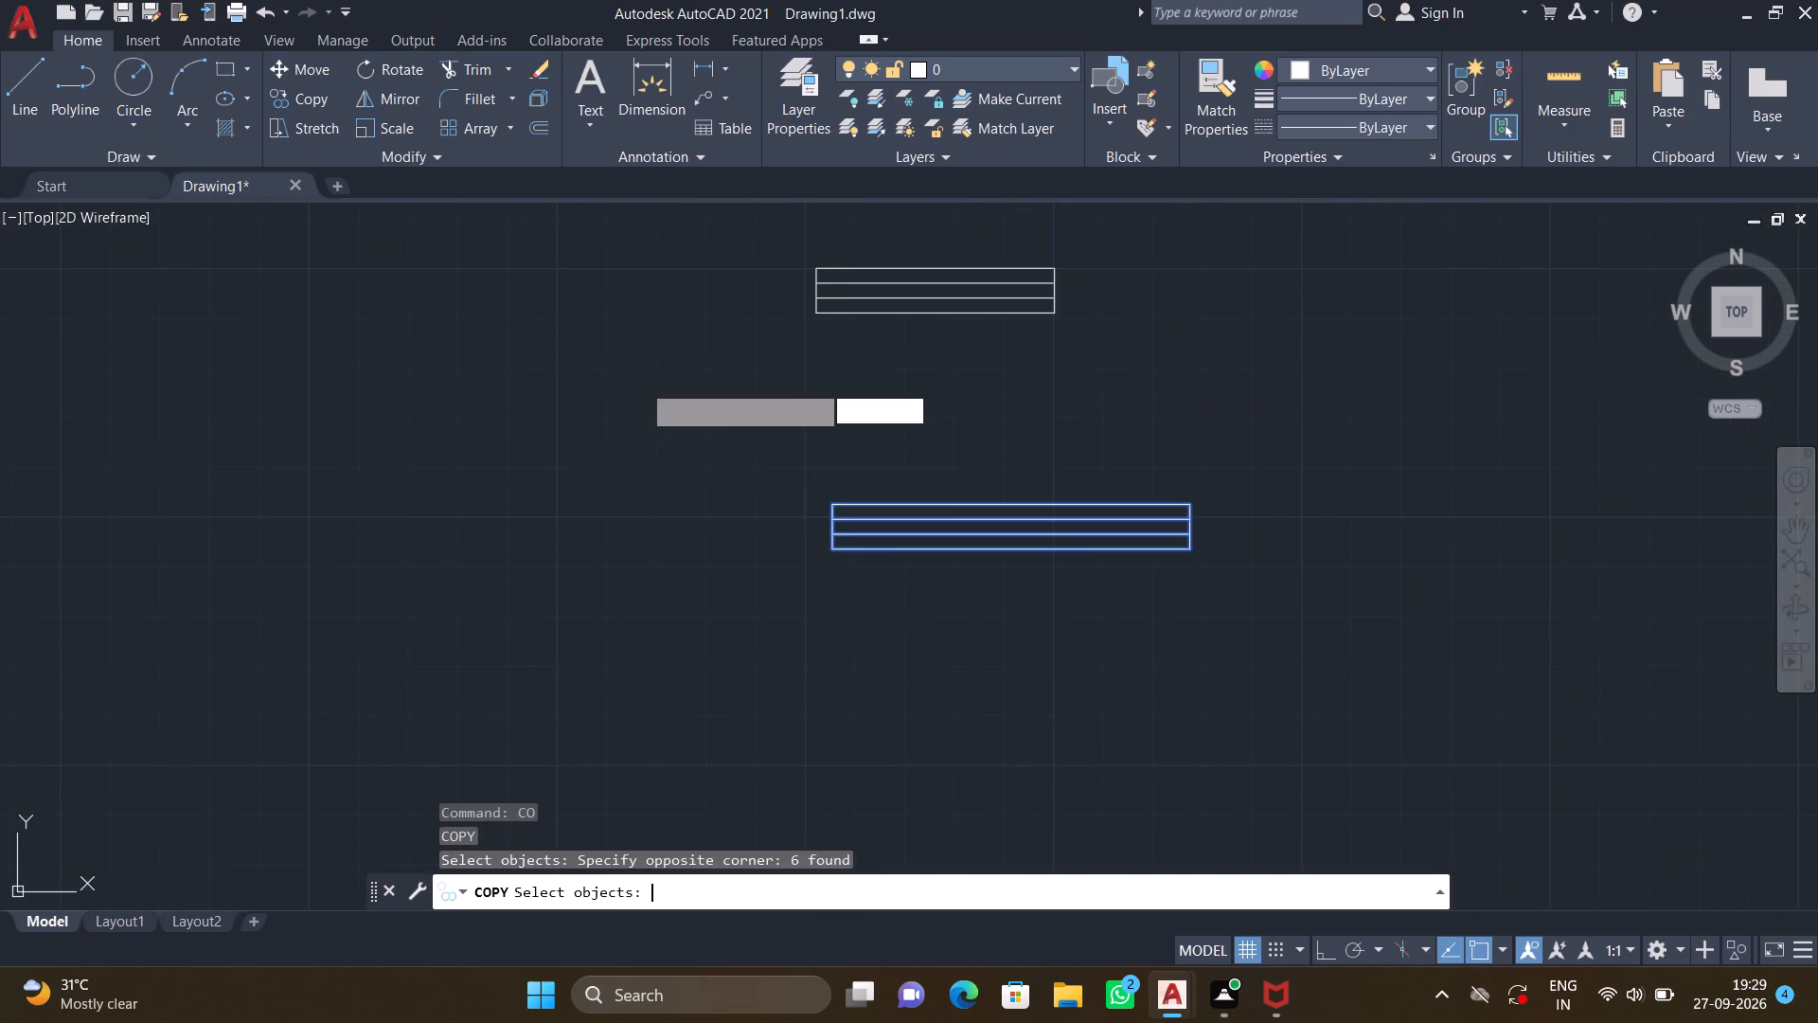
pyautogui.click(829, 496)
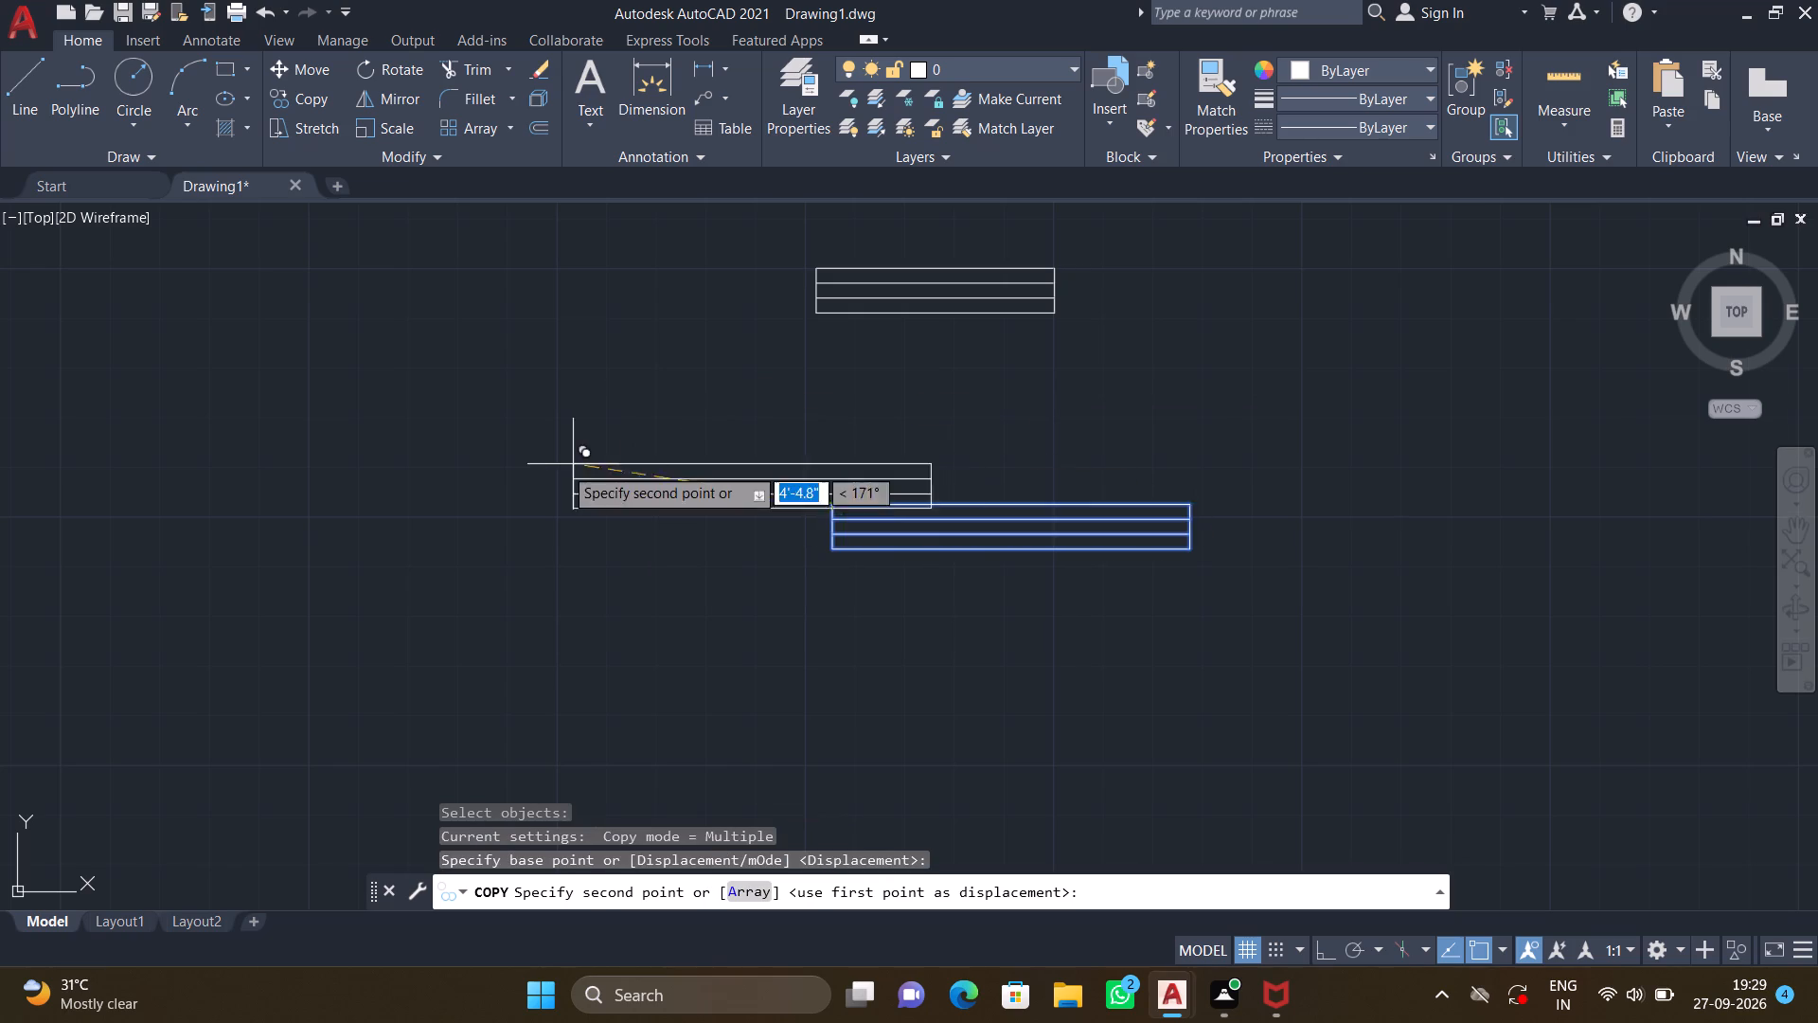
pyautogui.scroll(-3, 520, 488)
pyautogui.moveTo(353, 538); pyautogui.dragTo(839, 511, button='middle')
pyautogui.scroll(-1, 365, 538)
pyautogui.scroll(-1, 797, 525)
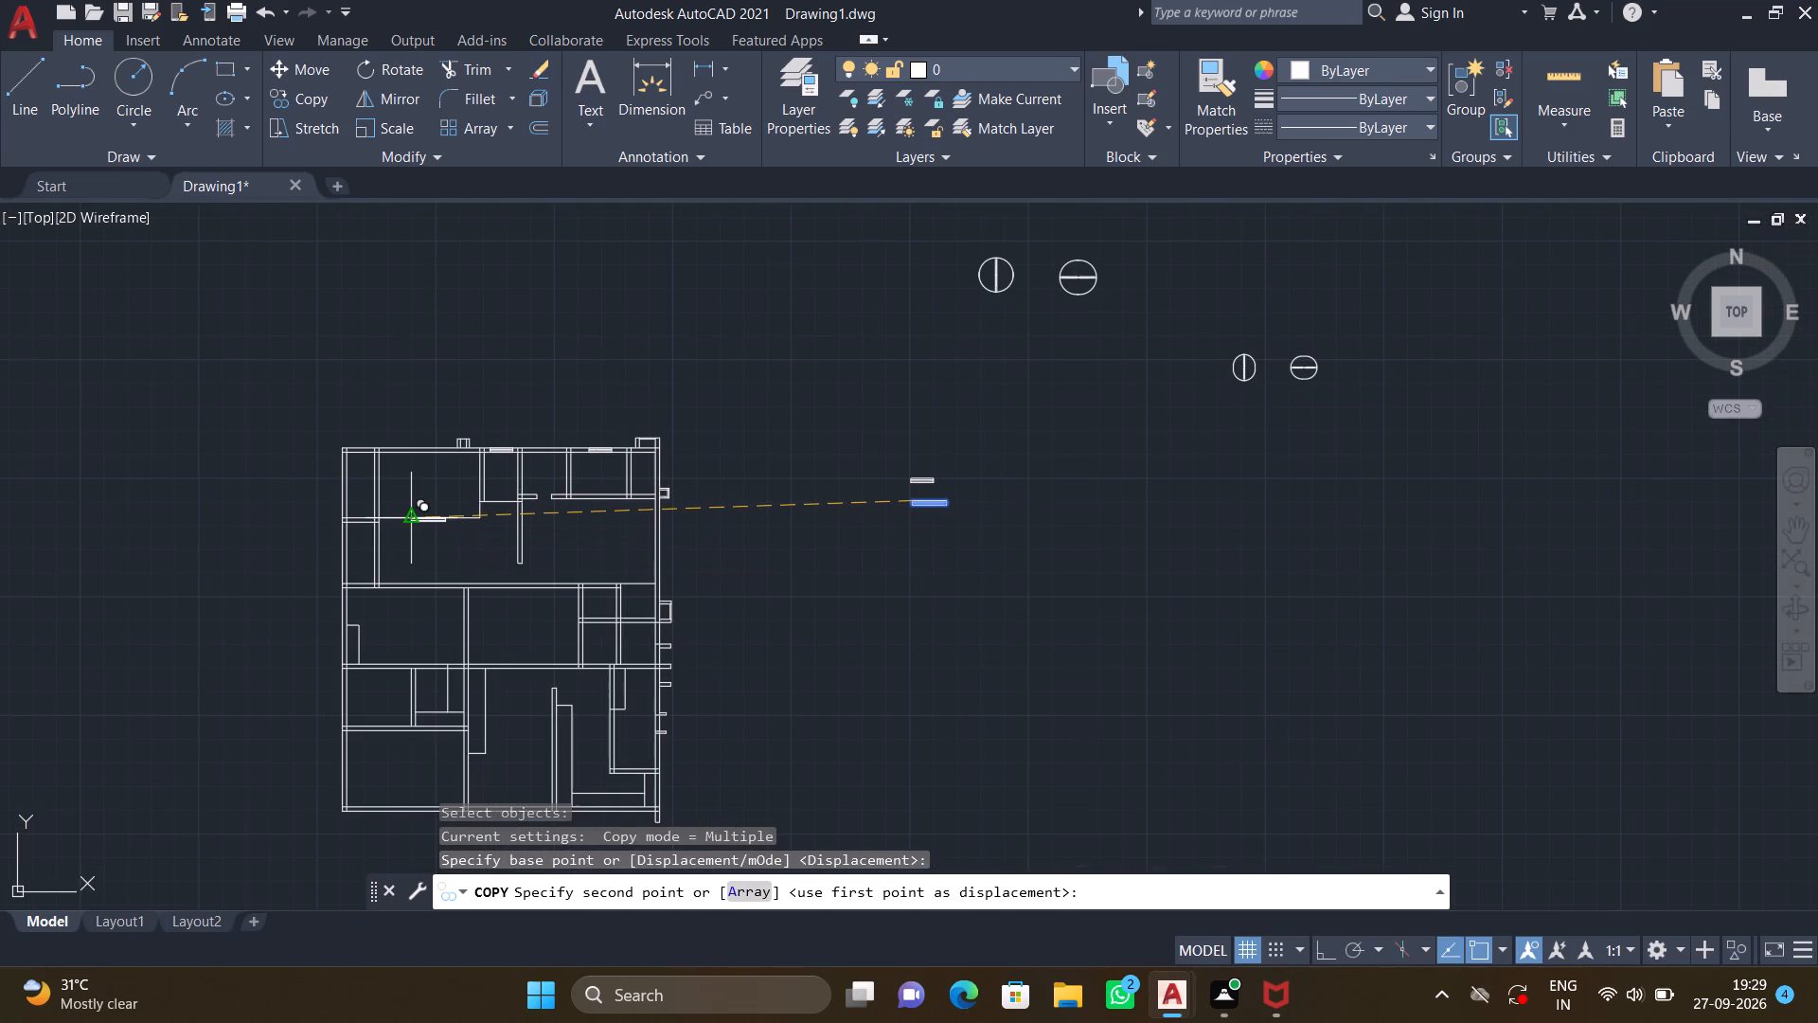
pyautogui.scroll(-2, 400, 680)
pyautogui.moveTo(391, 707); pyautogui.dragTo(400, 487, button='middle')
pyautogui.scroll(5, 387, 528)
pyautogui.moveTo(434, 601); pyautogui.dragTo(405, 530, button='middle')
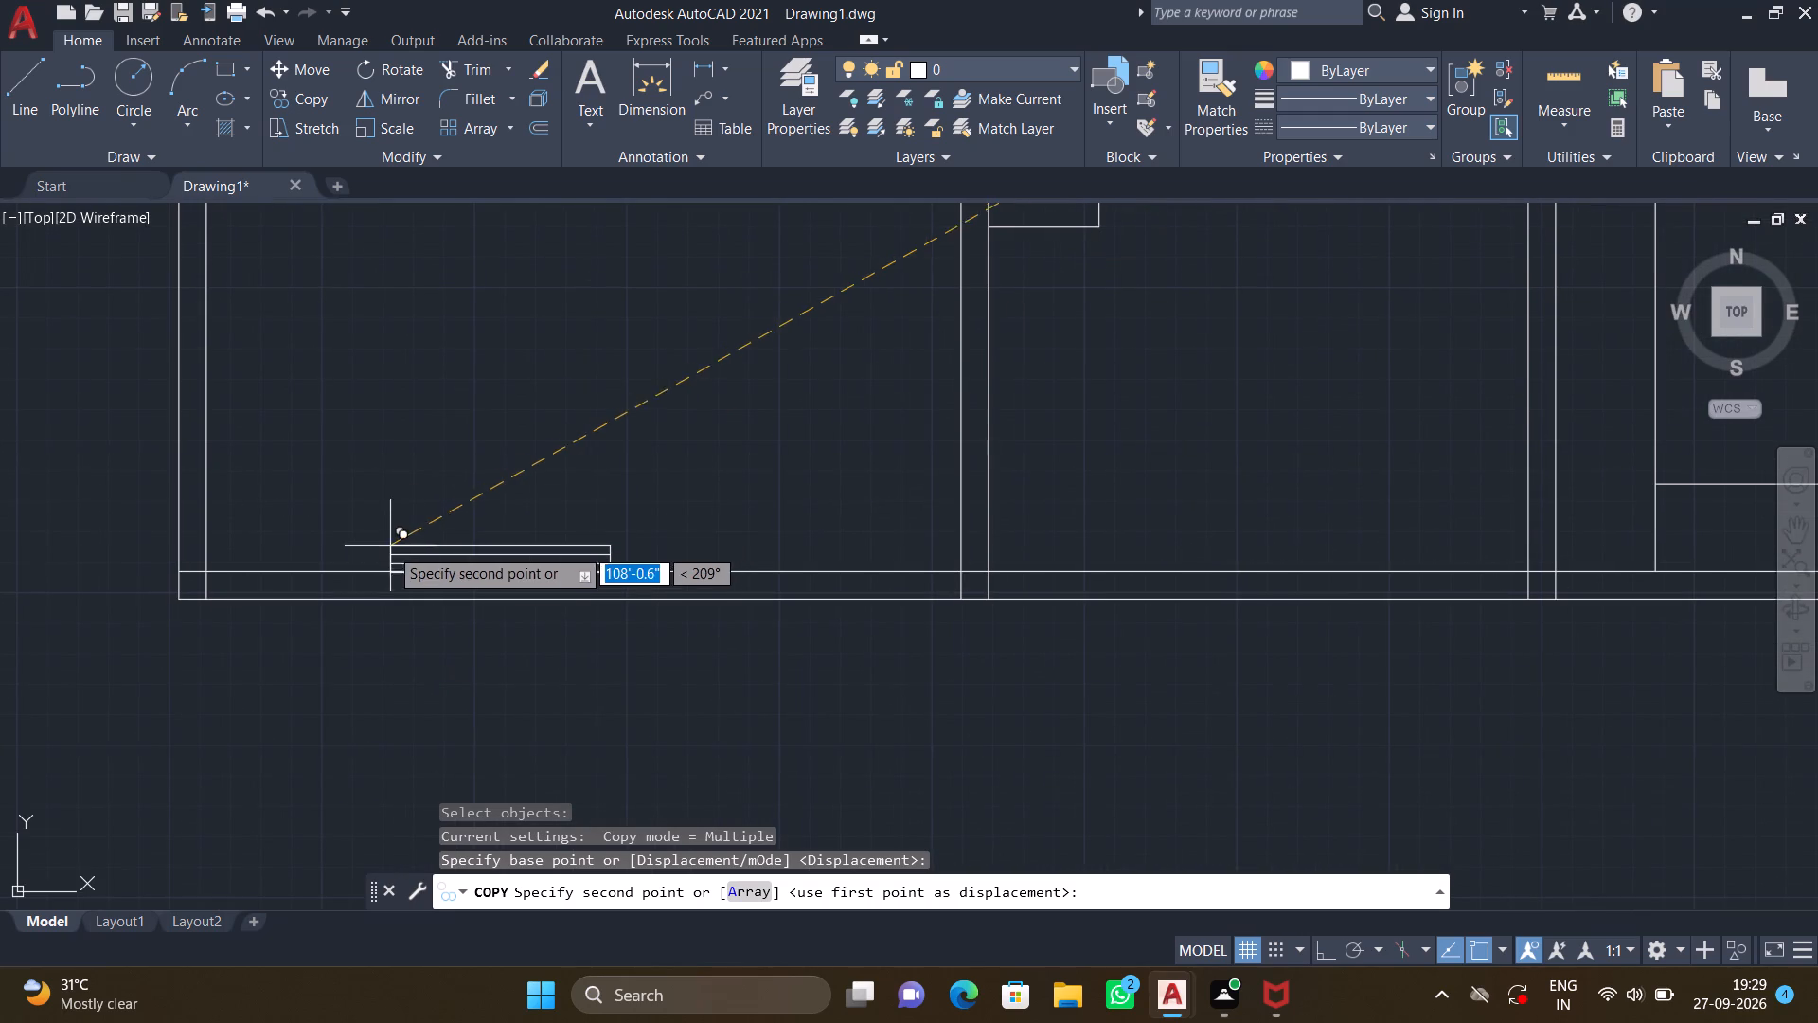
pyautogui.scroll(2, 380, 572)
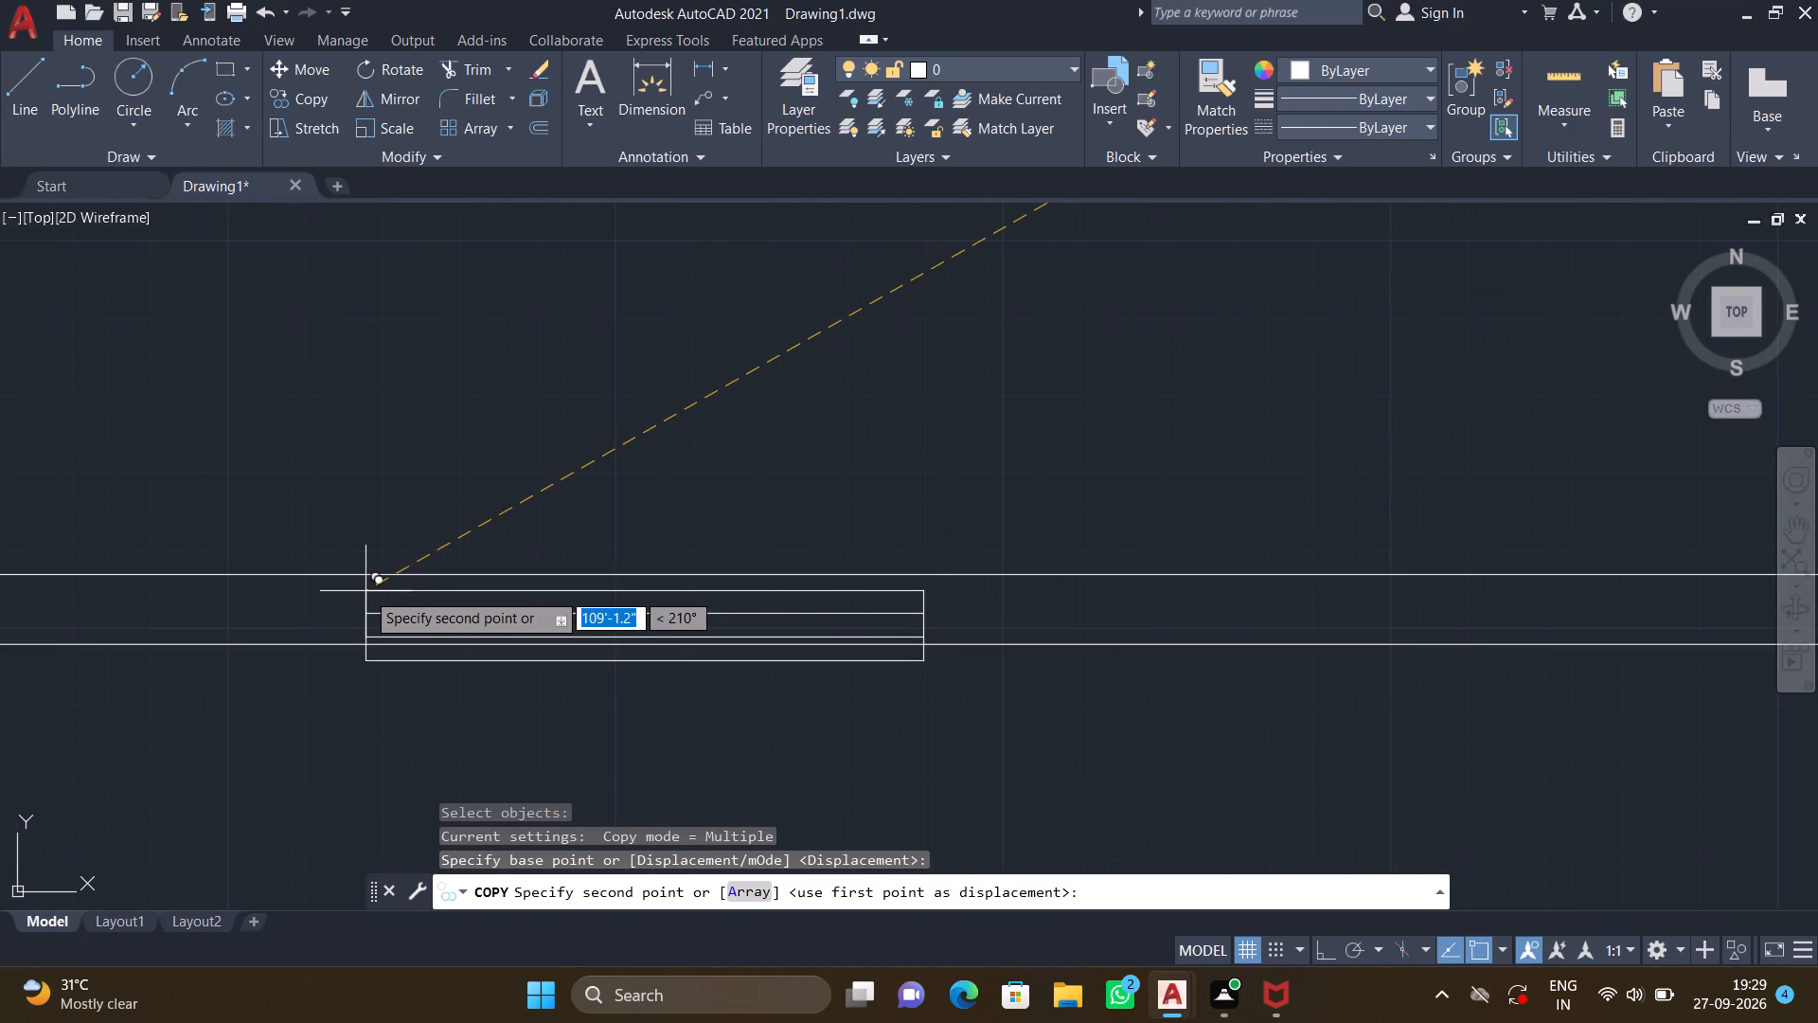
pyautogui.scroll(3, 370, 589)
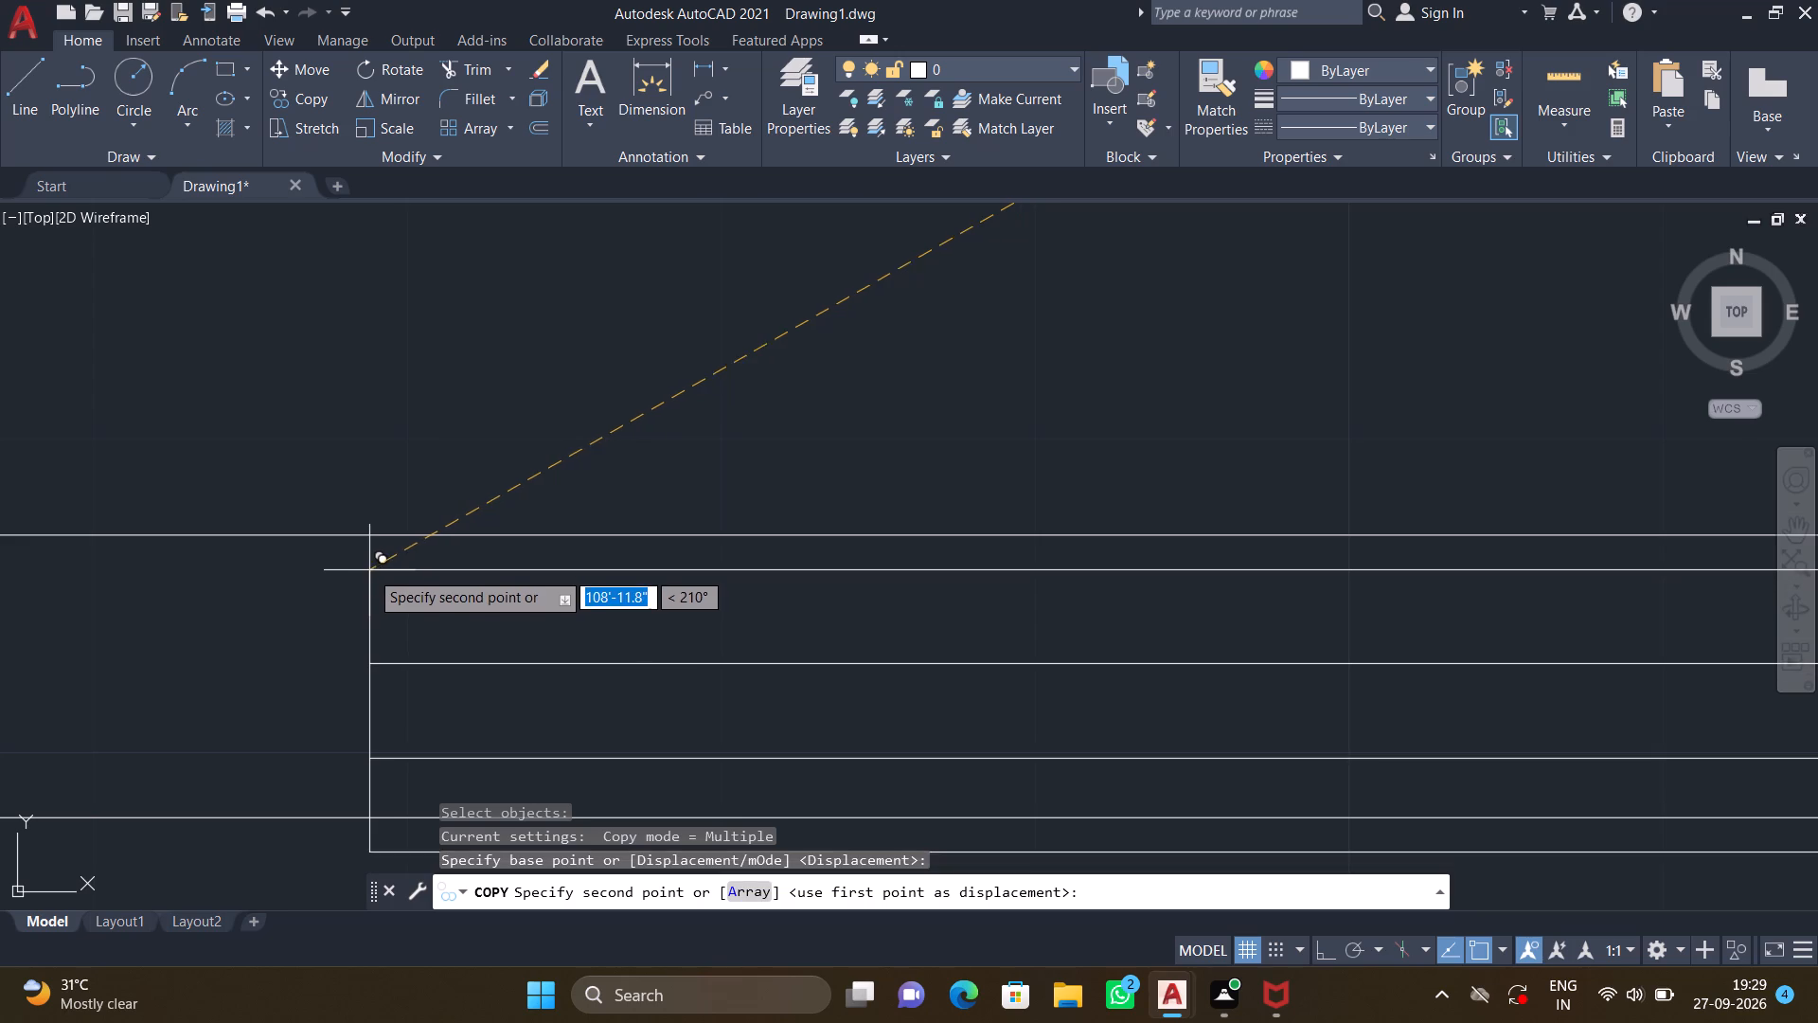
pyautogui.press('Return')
# Copy the longer window by its northwest corner into the south wall, roughly centred on the second room from the west.
pyautogui.scroll(-4, 380, 562)
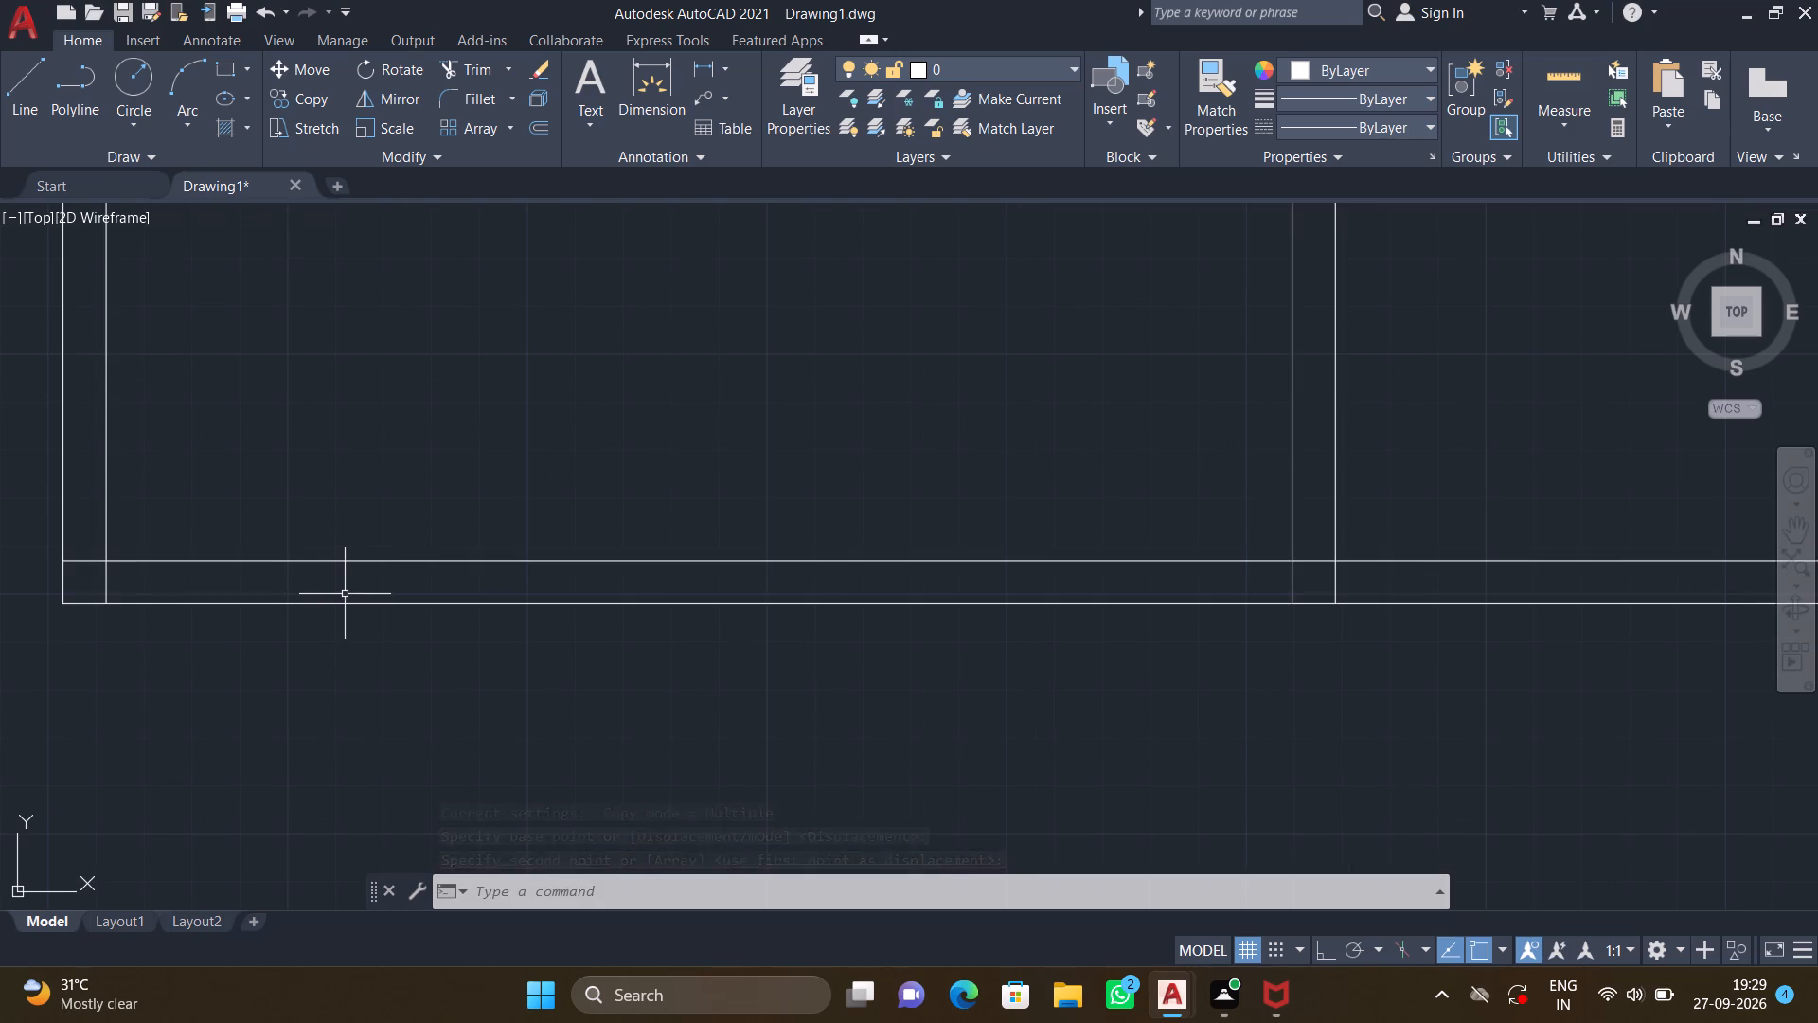
pyautogui.scroll(-3, 312, 614)
pyautogui.moveTo(435, 602); pyautogui.dragTo(306, 696, button='middle')
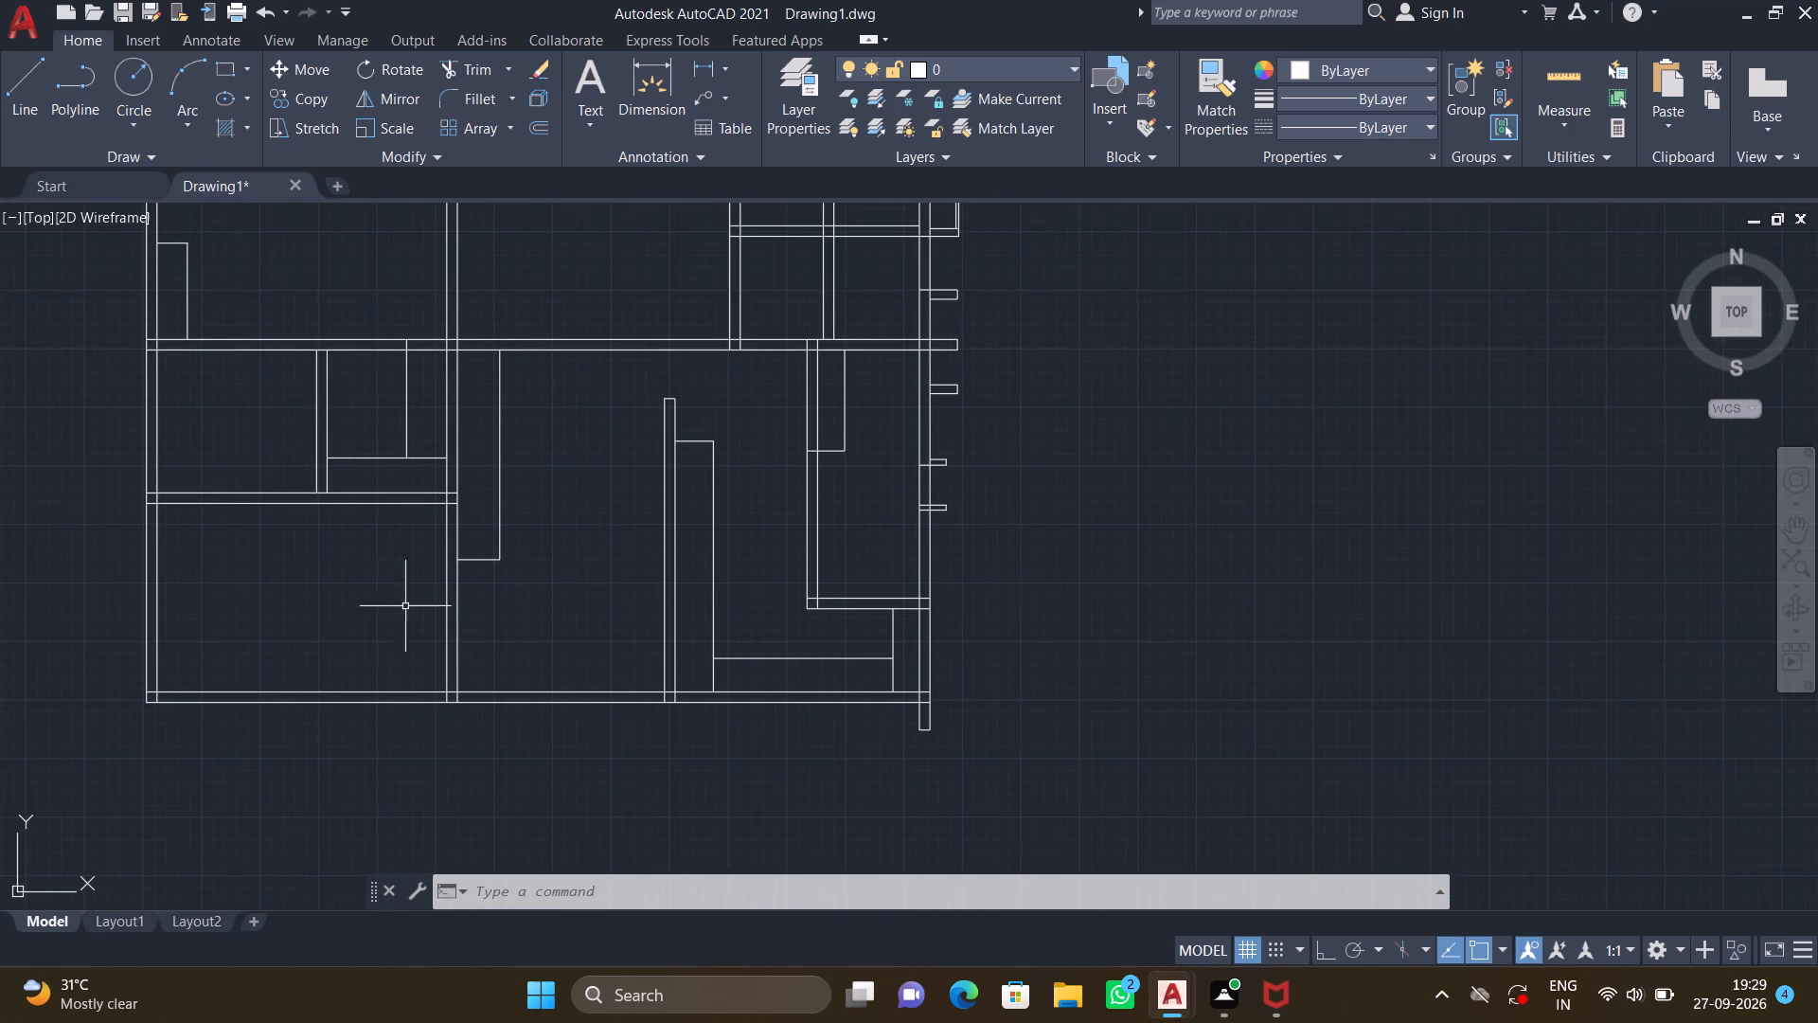
pyautogui.moveTo(964, 489); pyautogui.dragTo(623, 776, button='middle')
pyautogui.scroll(-3, 884, 475)
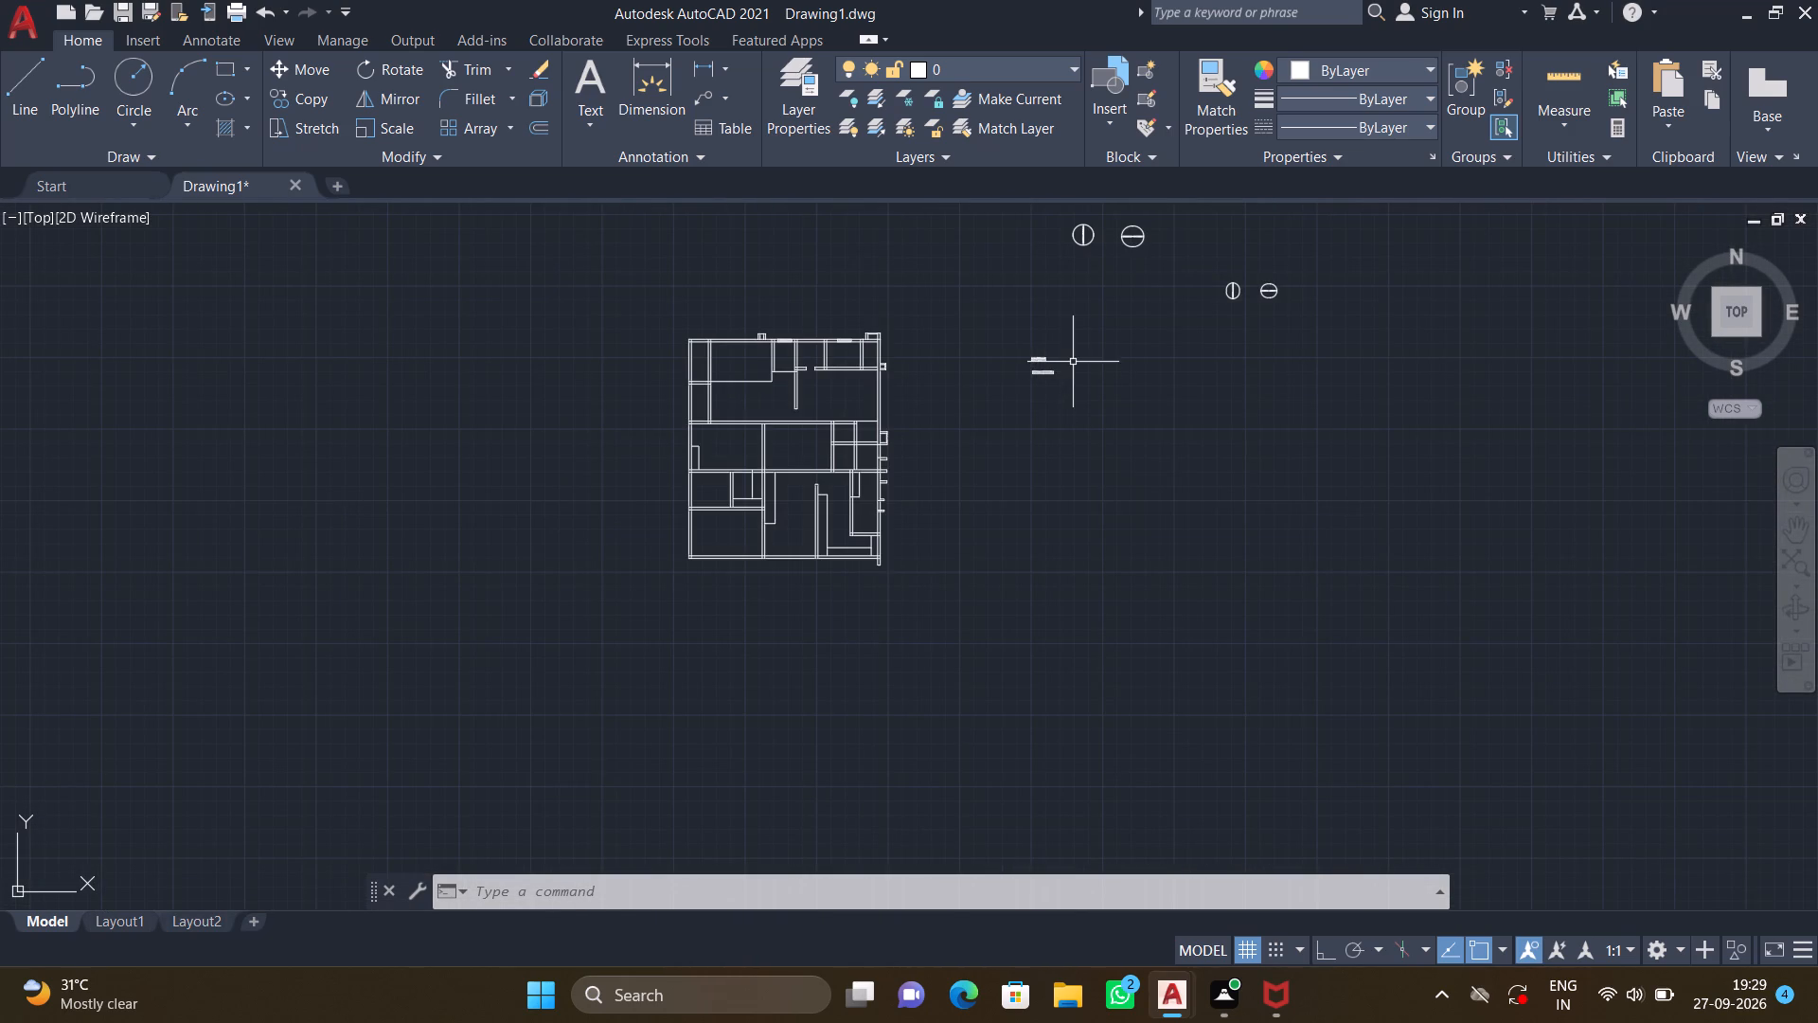
pyautogui.scroll(5, 1082, 404)
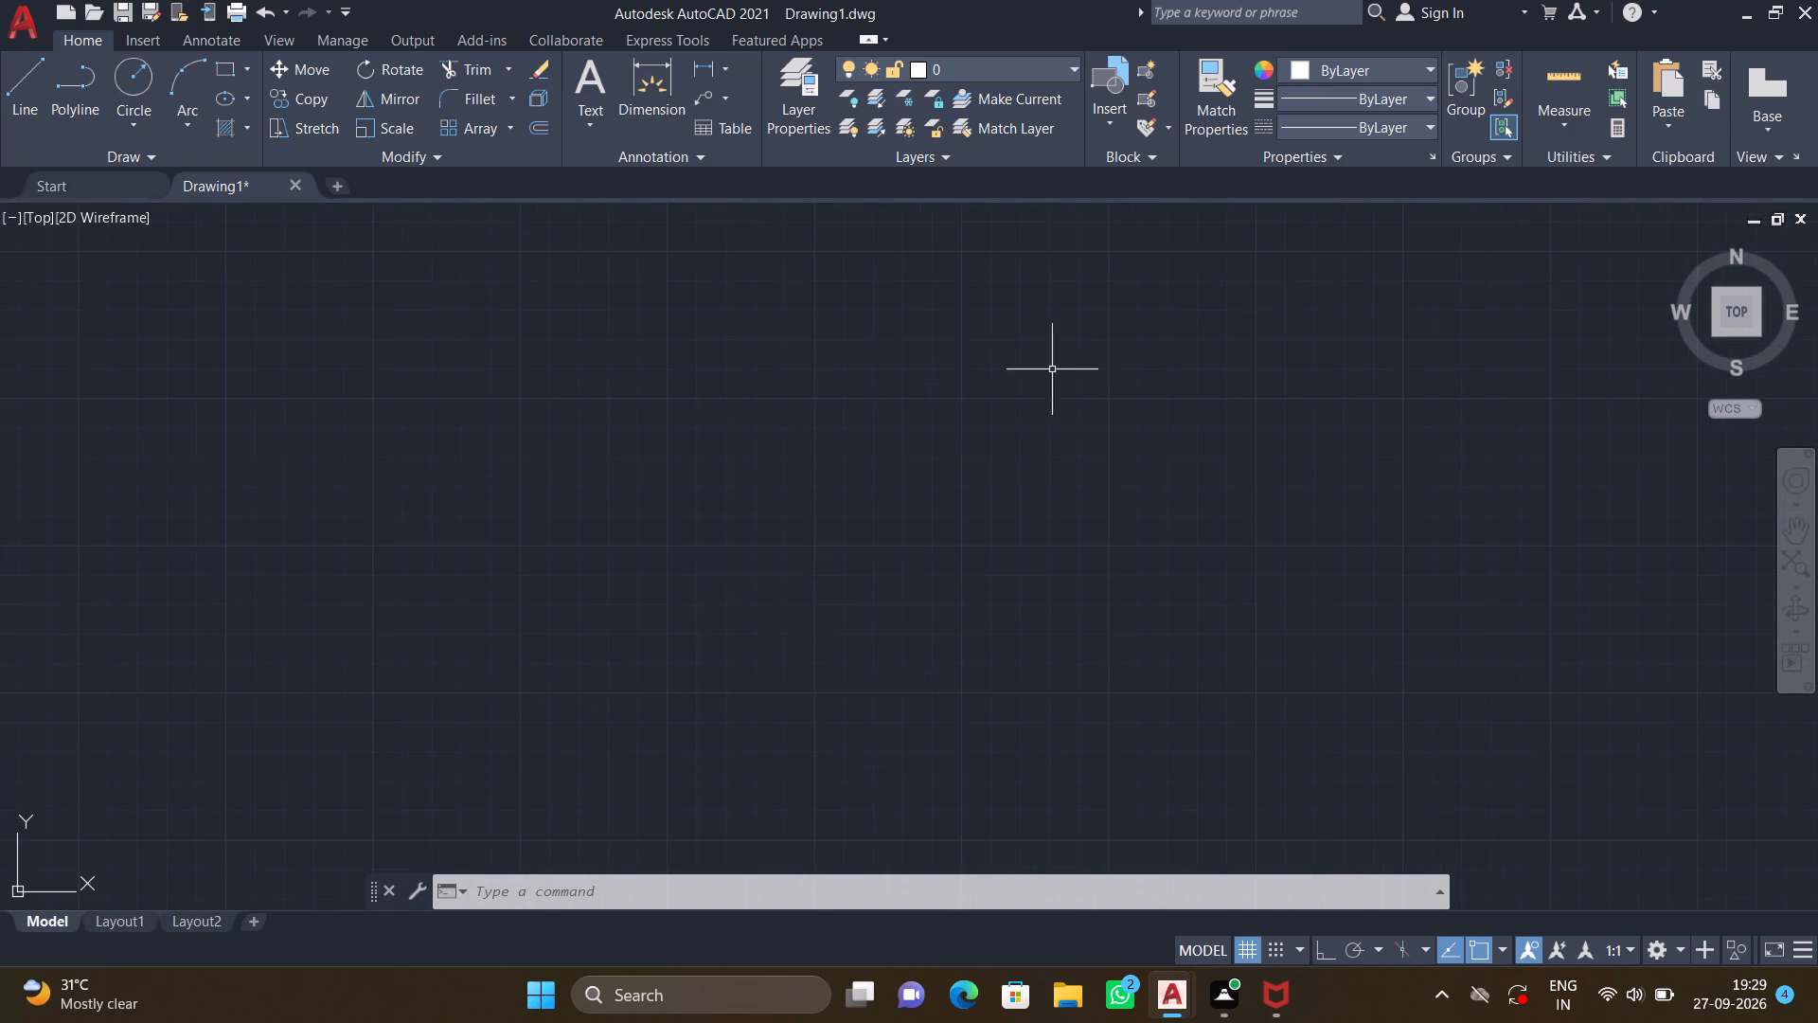
pyautogui.moveTo(930, 364); pyautogui.dragTo(927, 553, button='middle')
pyautogui.scroll(-1, 928, 548)
pyautogui.press('c')
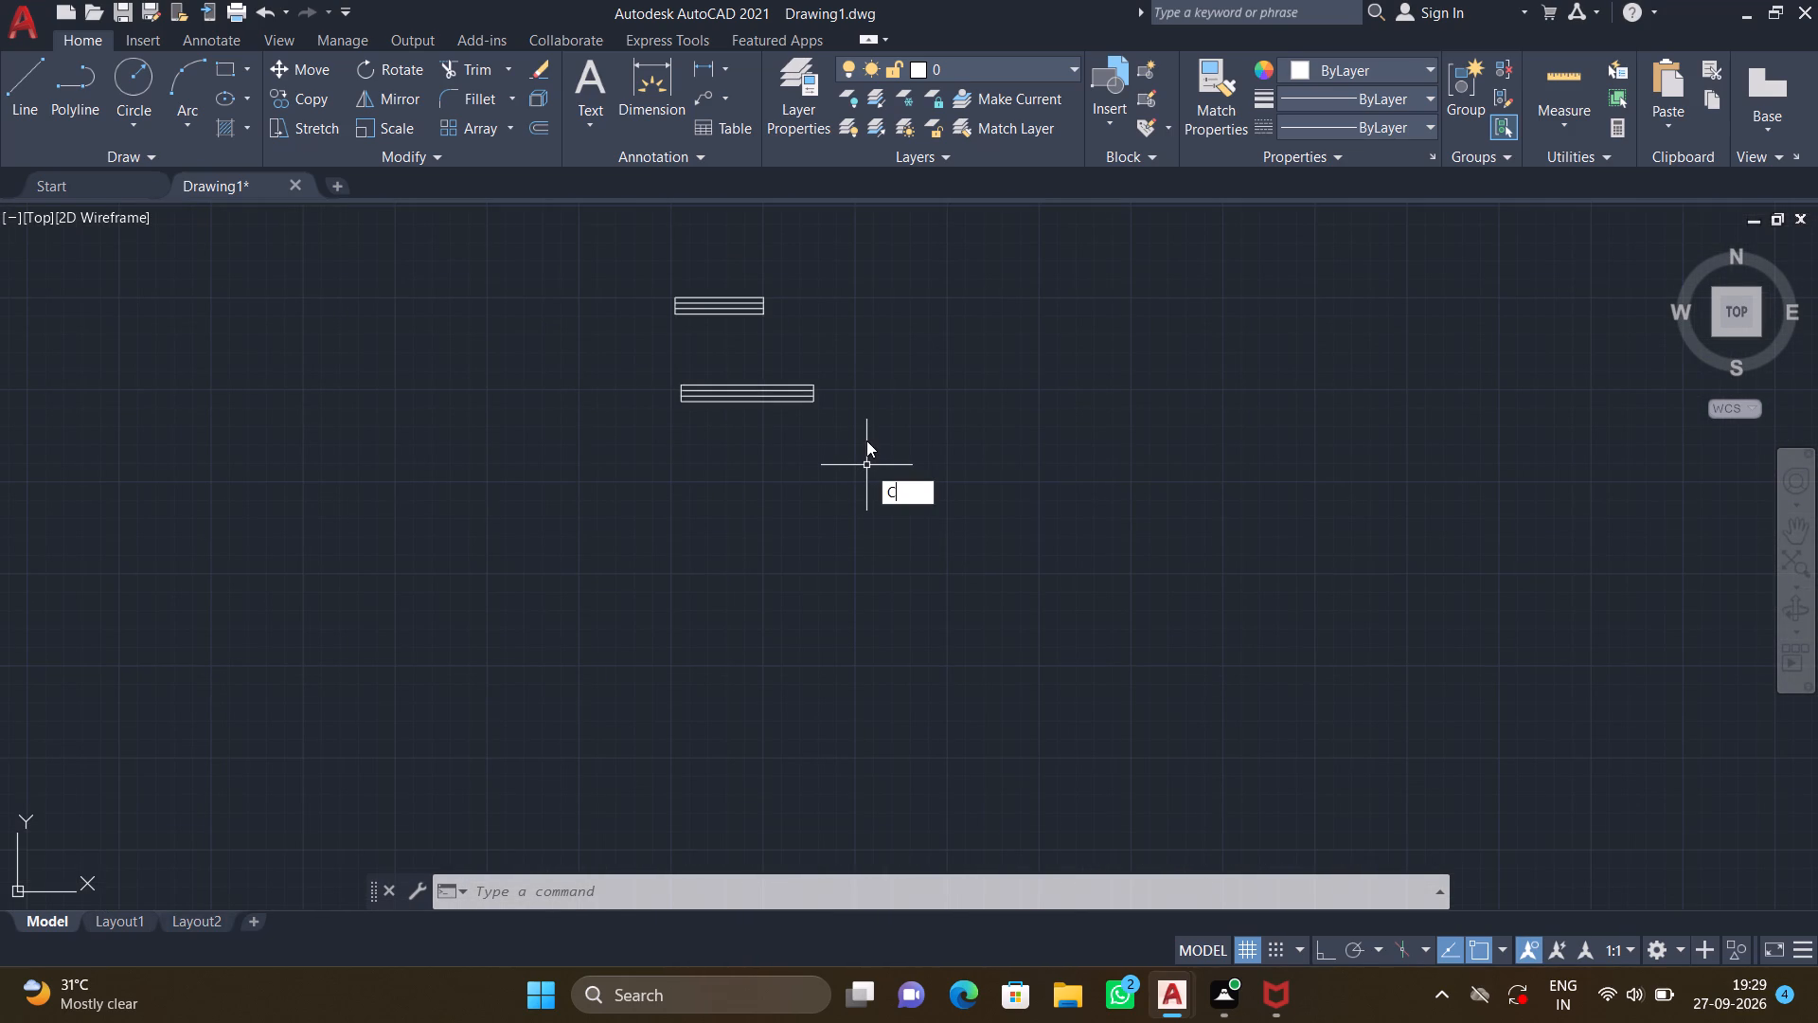
pyautogui.press('o')
pyautogui.press('Return')
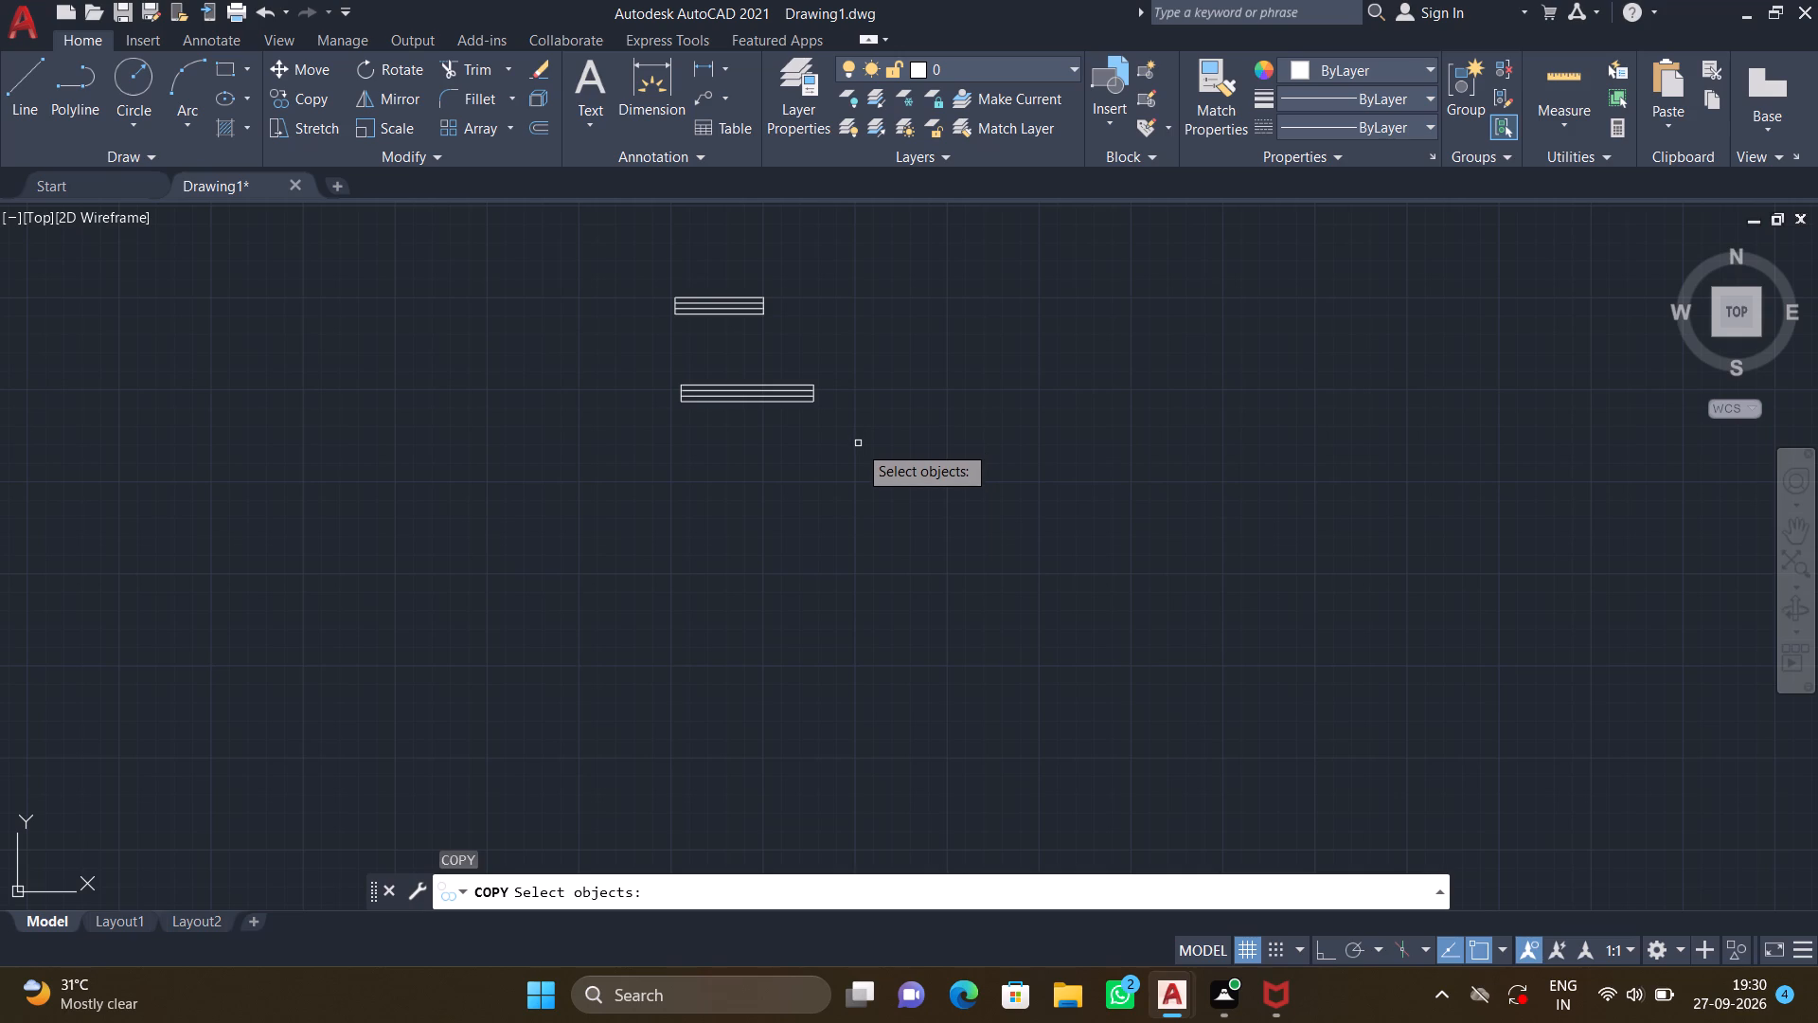
pyautogui.moveTo(858, 444); pyautogui.dragTo(849, 437)
pyautogui.click(546, 368)
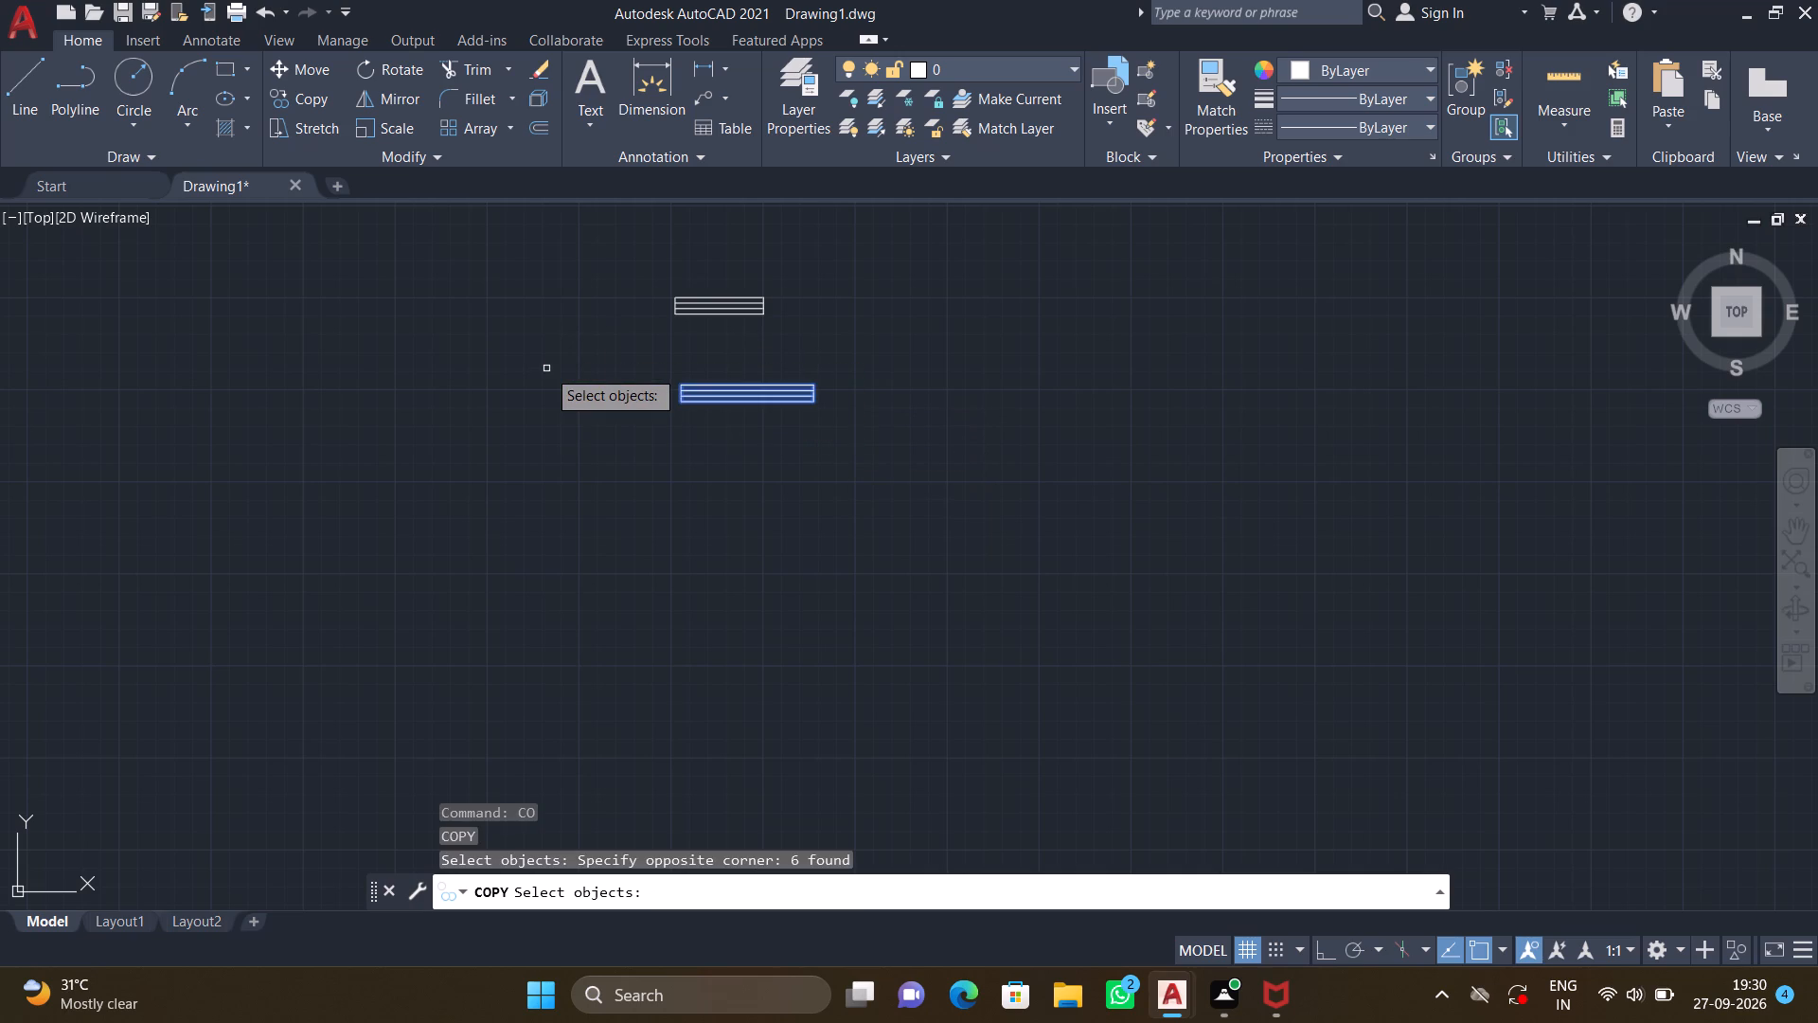
pyautogui.press('Return')
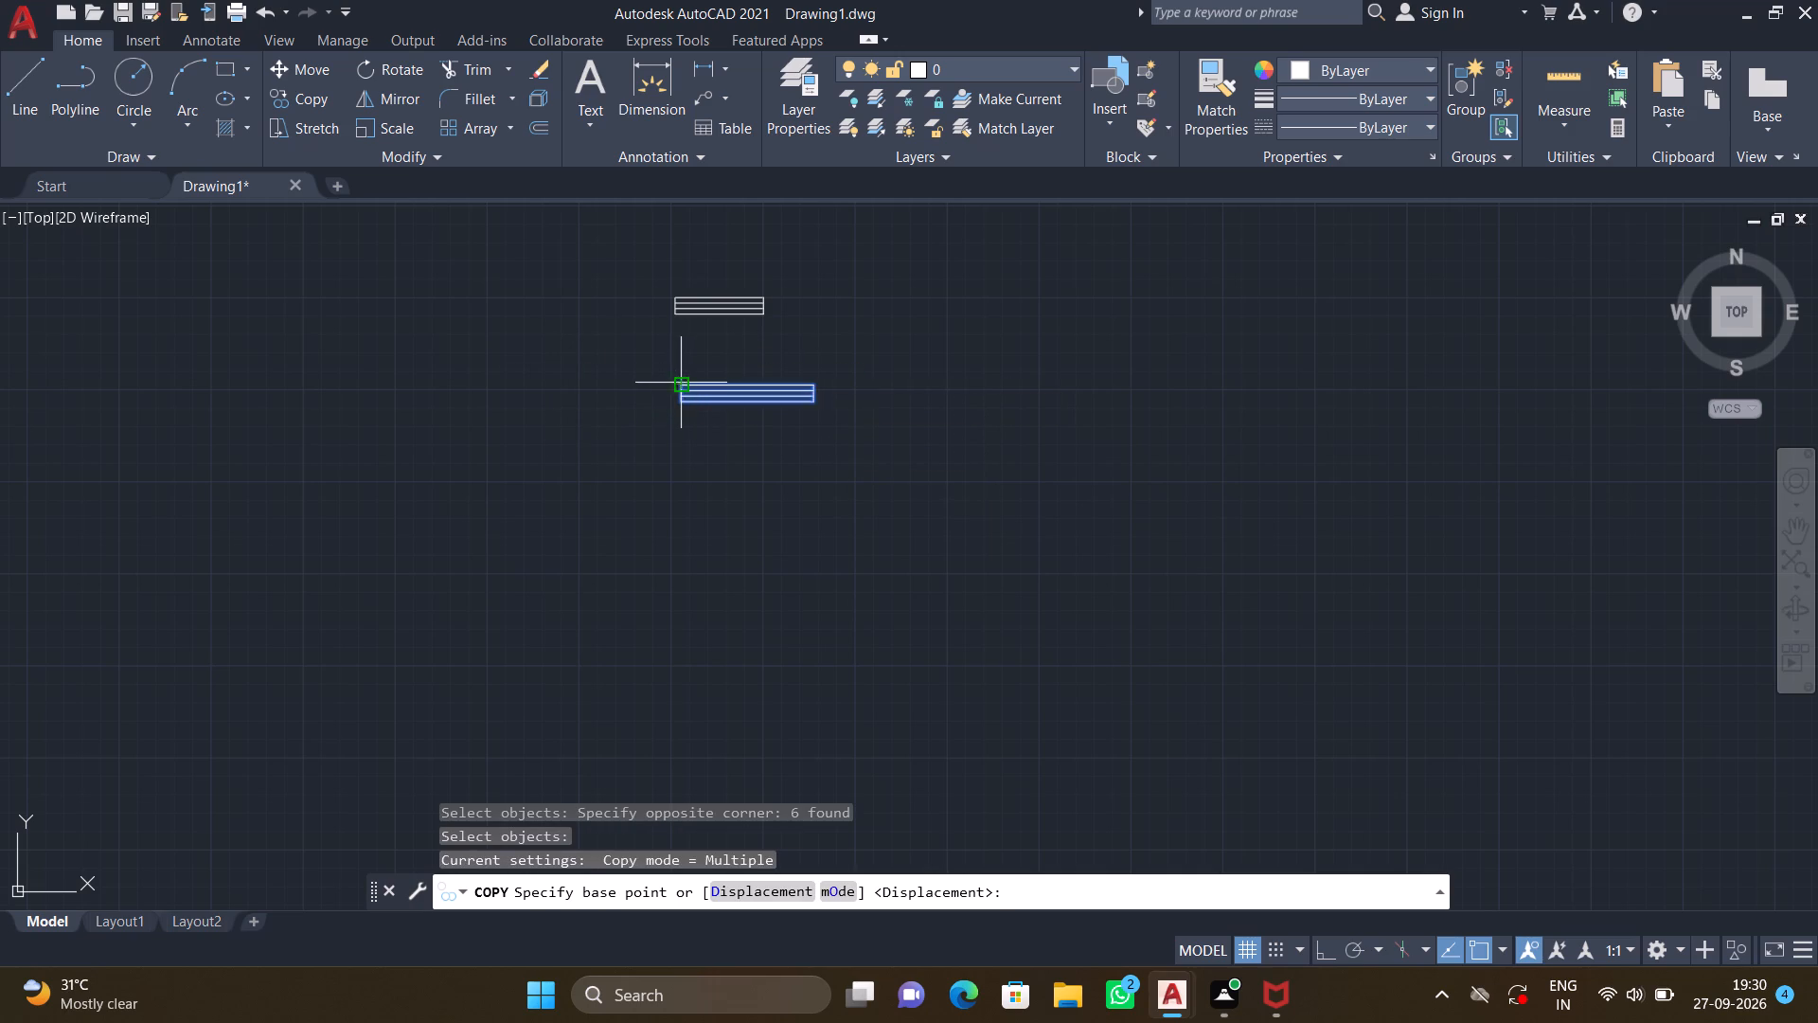
pyautogui.click(680, 383)
pyautogui.scroll(-4, 449, 506)
pyautogui.moveTo(322, 603); pyautogui.dragTo(500, 502, button='middle')
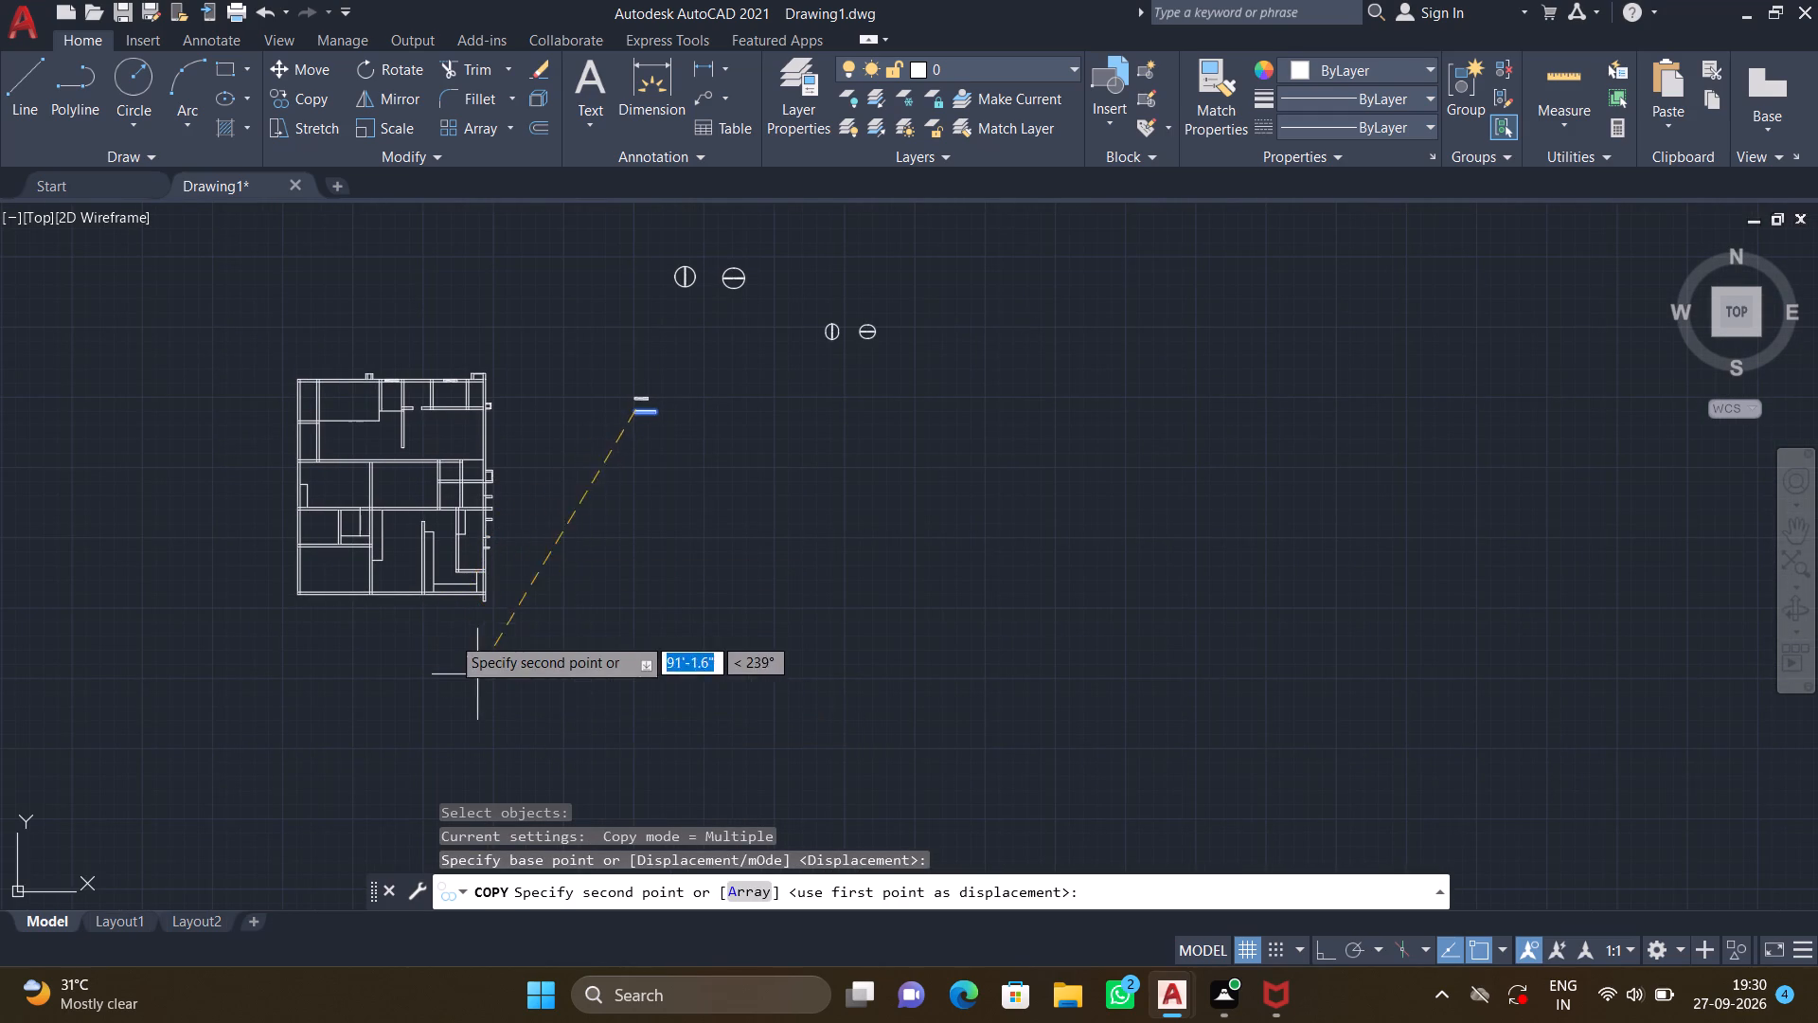
pyautogui.scroll(5, 398, 596)
pyautogui.scroll(5, 295, 594)
pyautogui.moveTo(266, 568); pyautogui.dragTo(361, 559, button='middle')
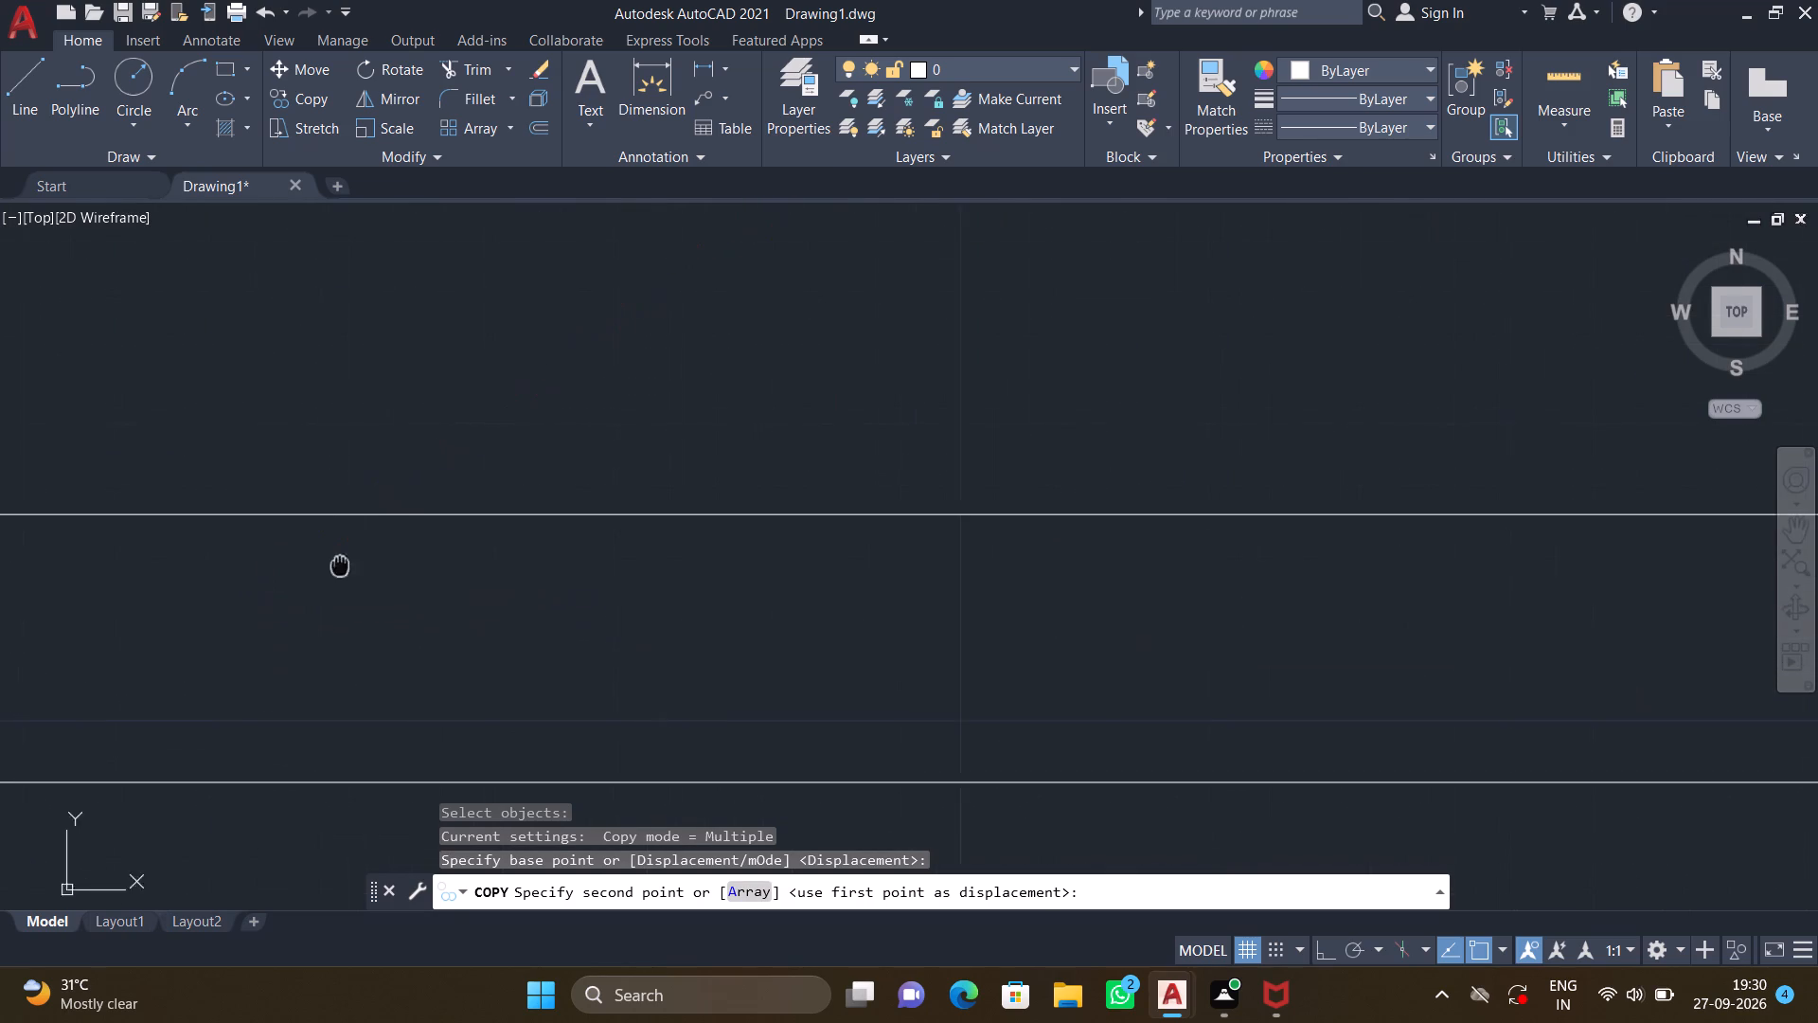
pyautogui.moveTo(361, 559); pyautogui.dragTo(437, 558, button='middle')
pyautogui.scroll(3, 376, 532)
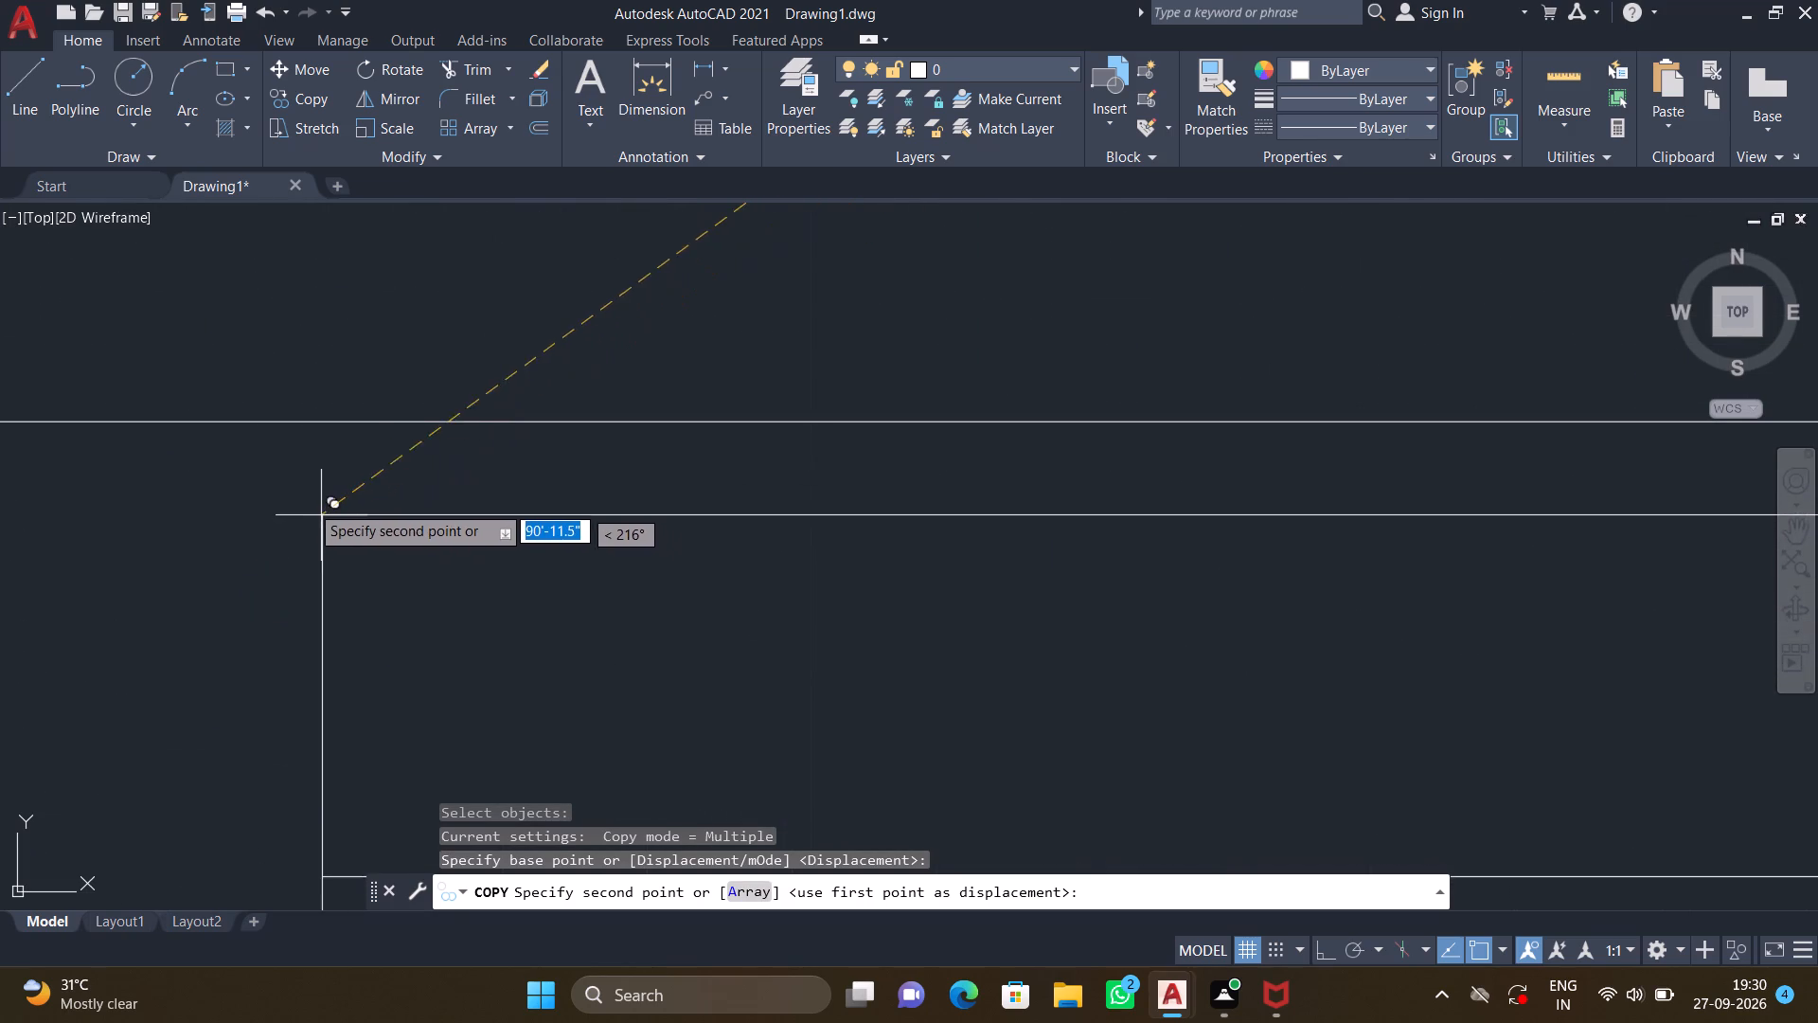
pyautogui.click(242, 422)
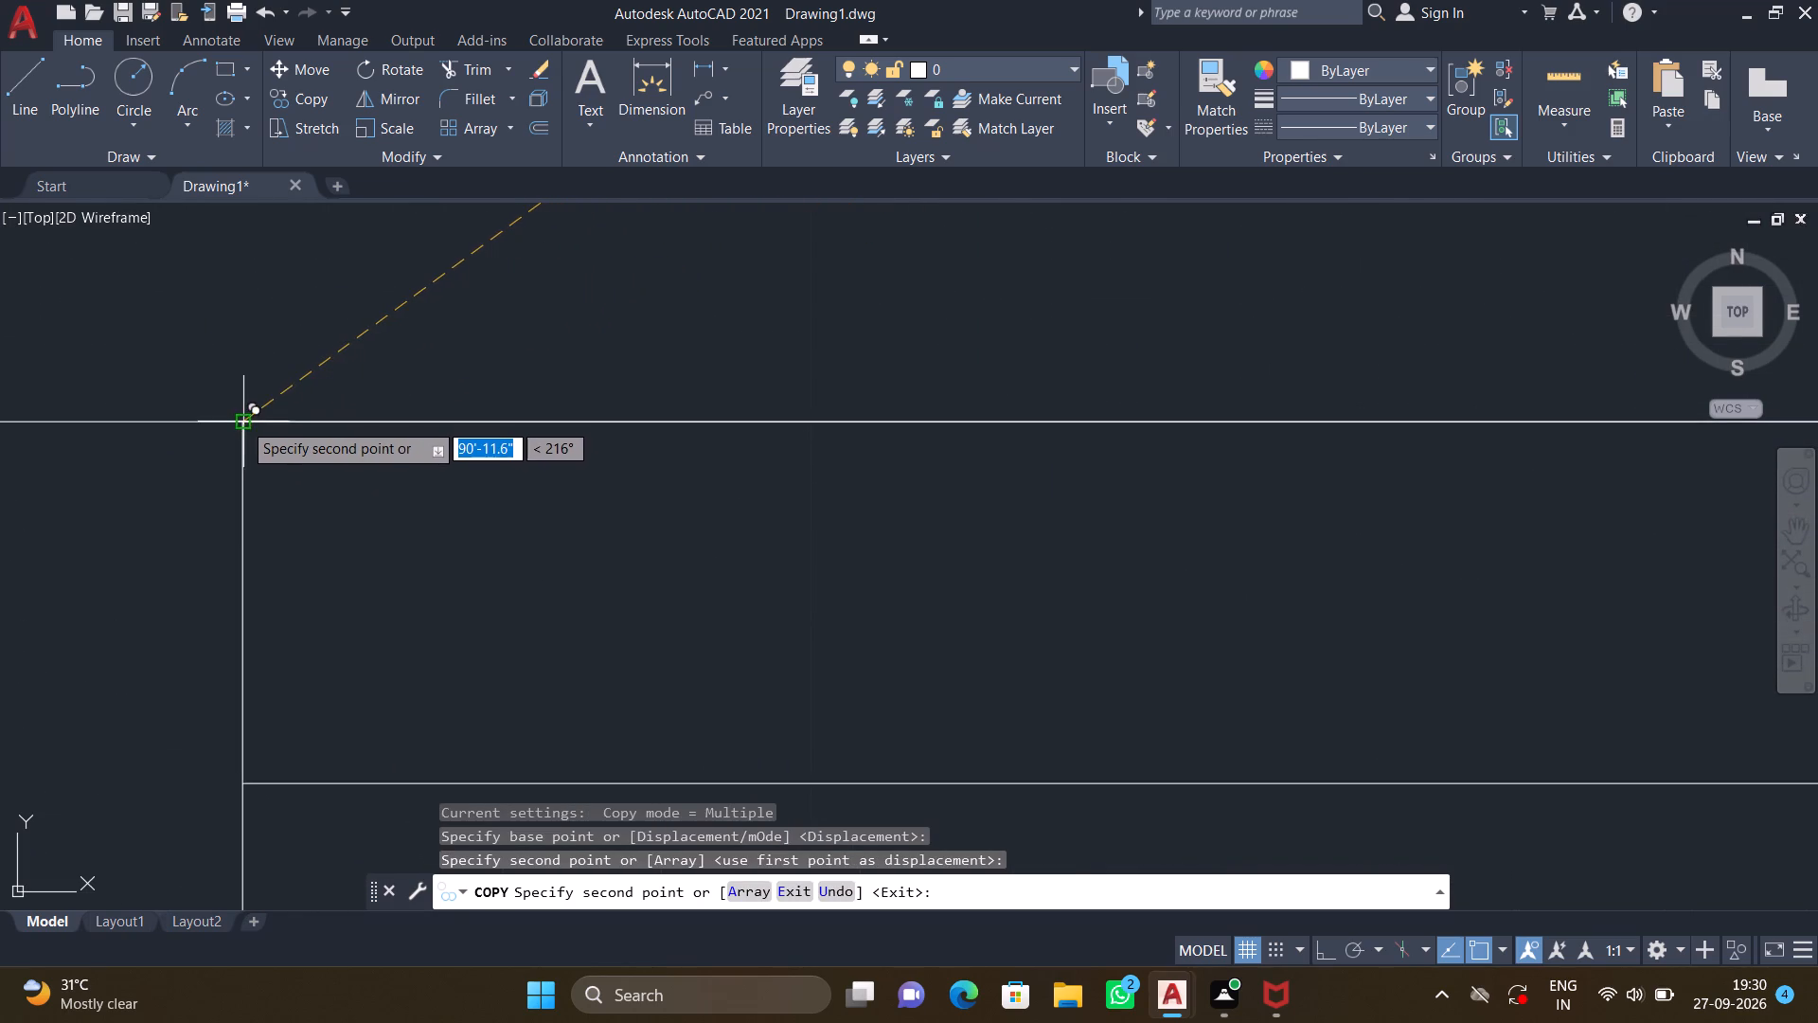
pyautogui.scroll(-7, 461, 523)
pyautogui.scroll(-2, 620, 582)
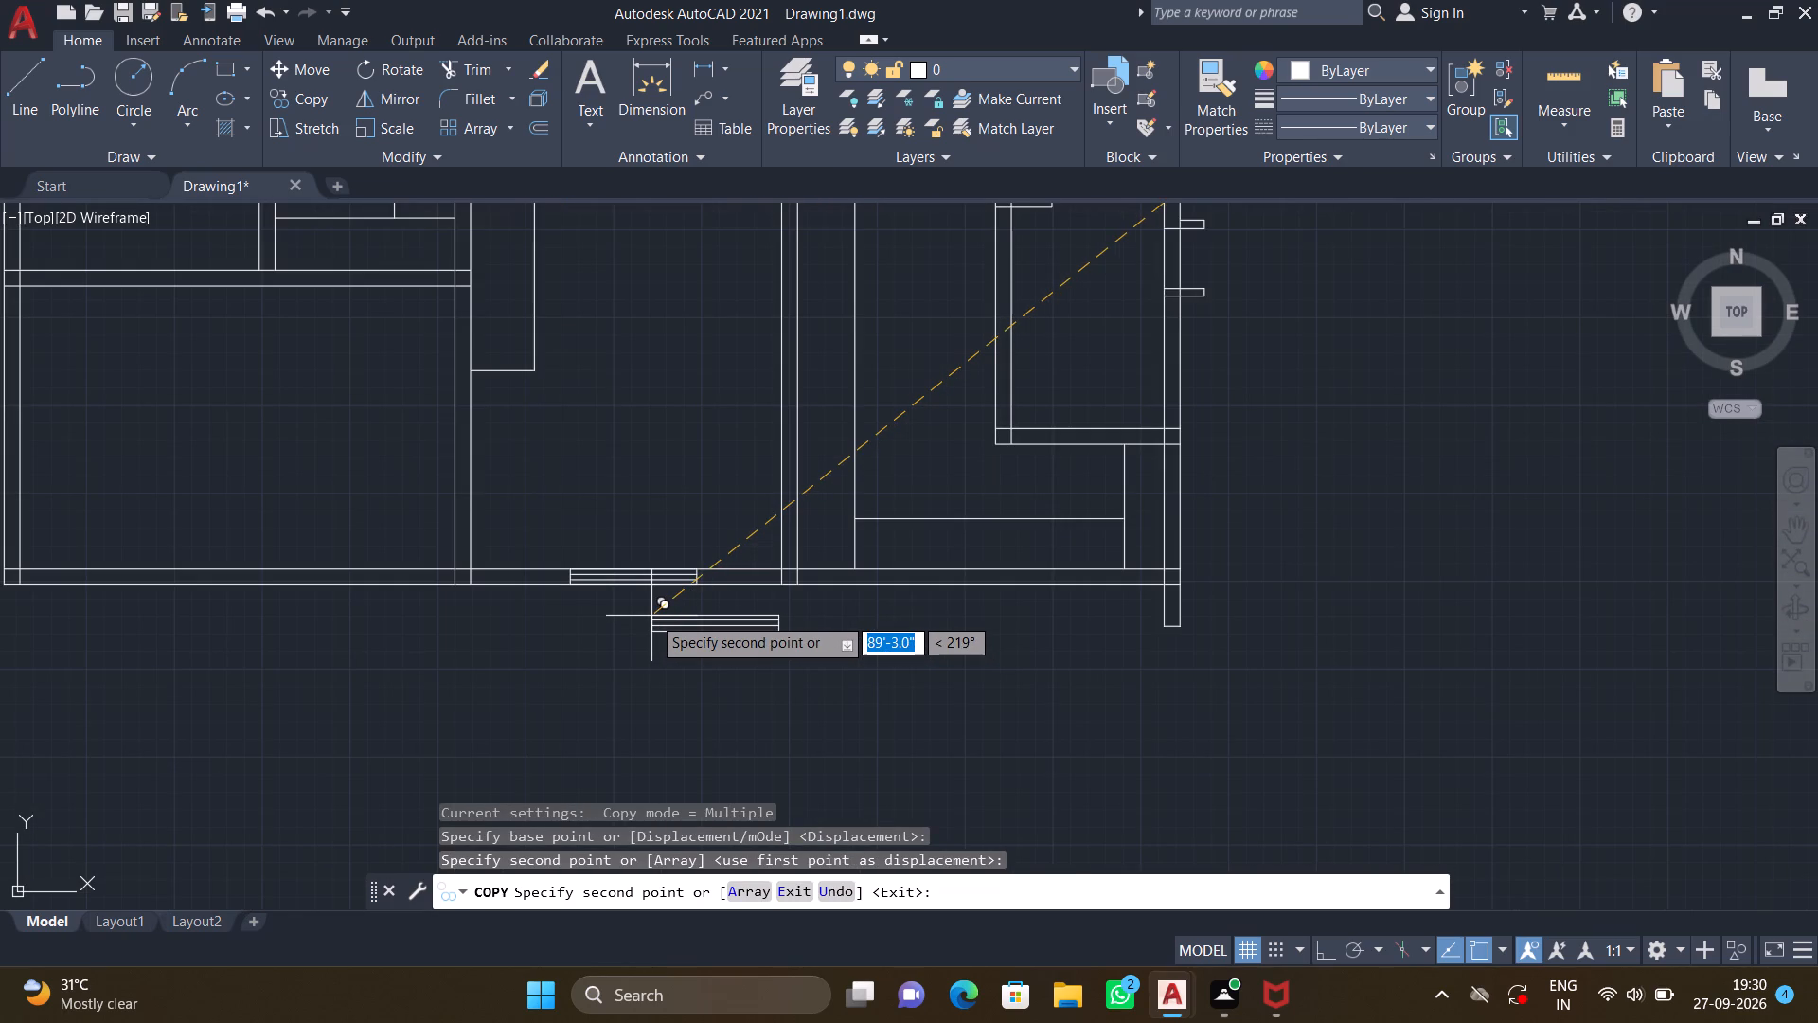
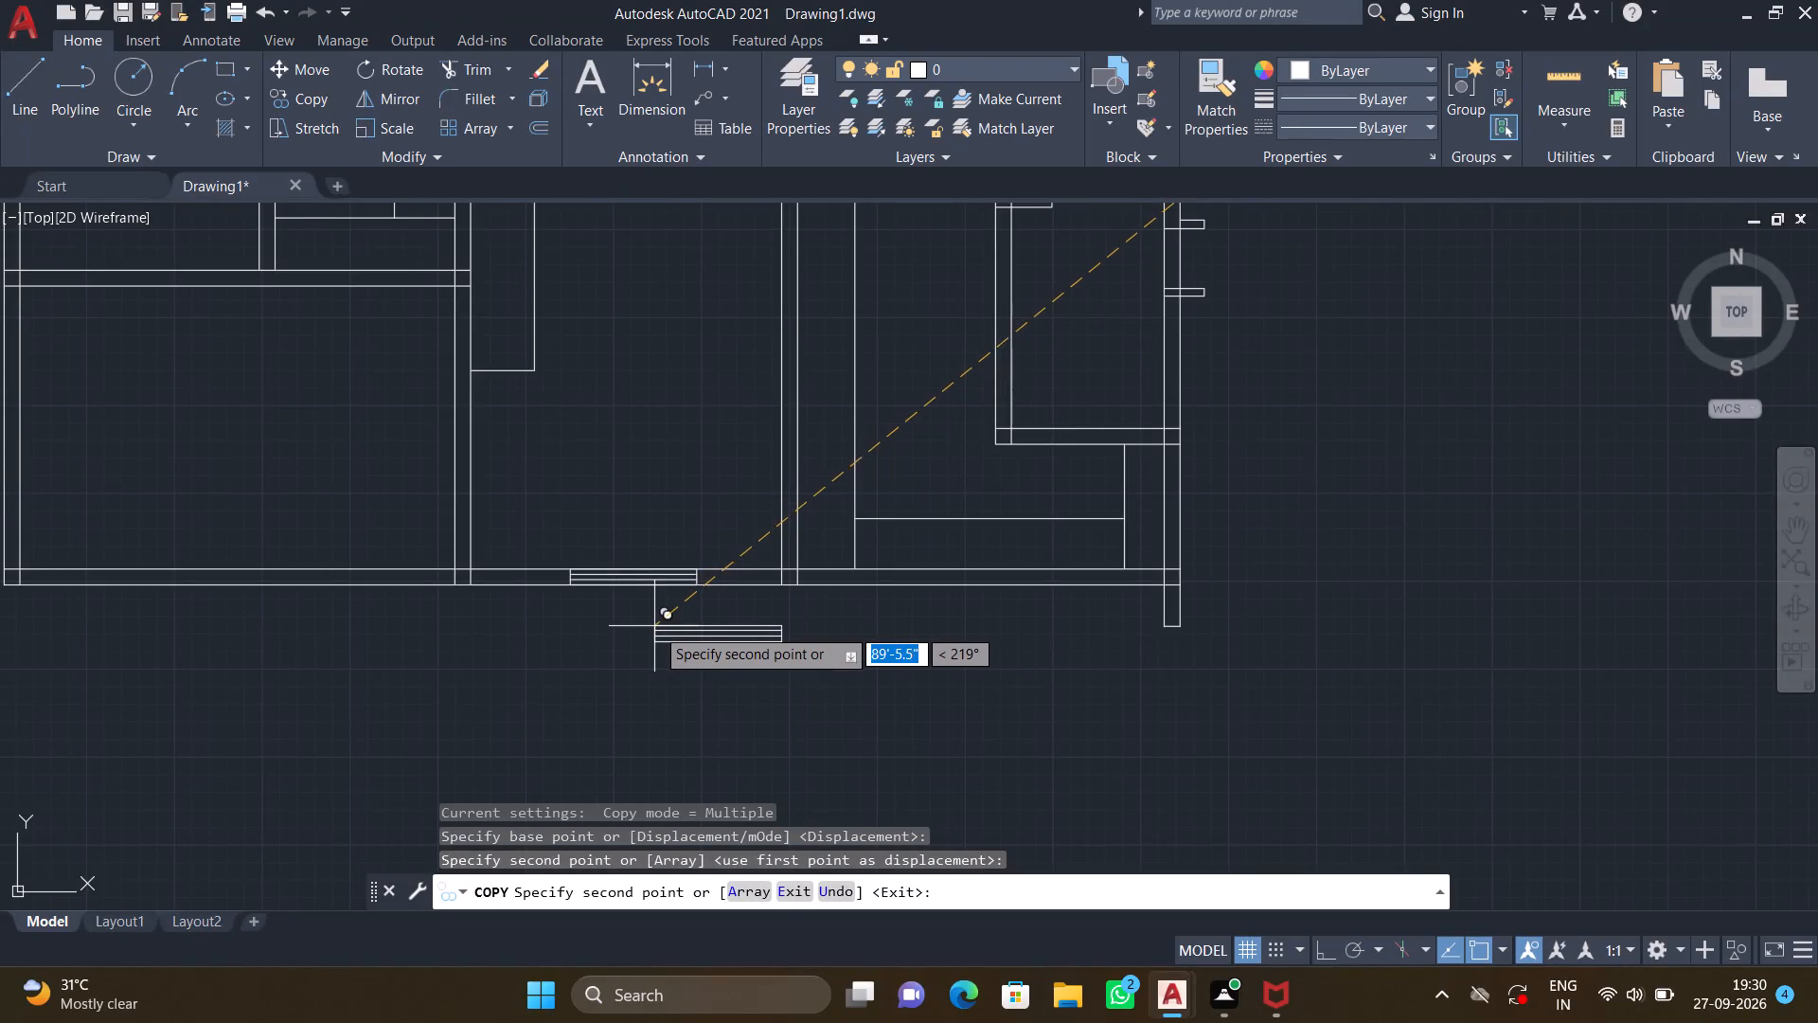
# Finish the Copy command that places a window symbol in the plan's bottom wall.
pyautogui.press('Return')
# With Ortho on, draw a vertical jamb line across the bottom wall's thickness, near the plan's bottom-left corner.
pyautogui.scroll(-2, 609, 560)
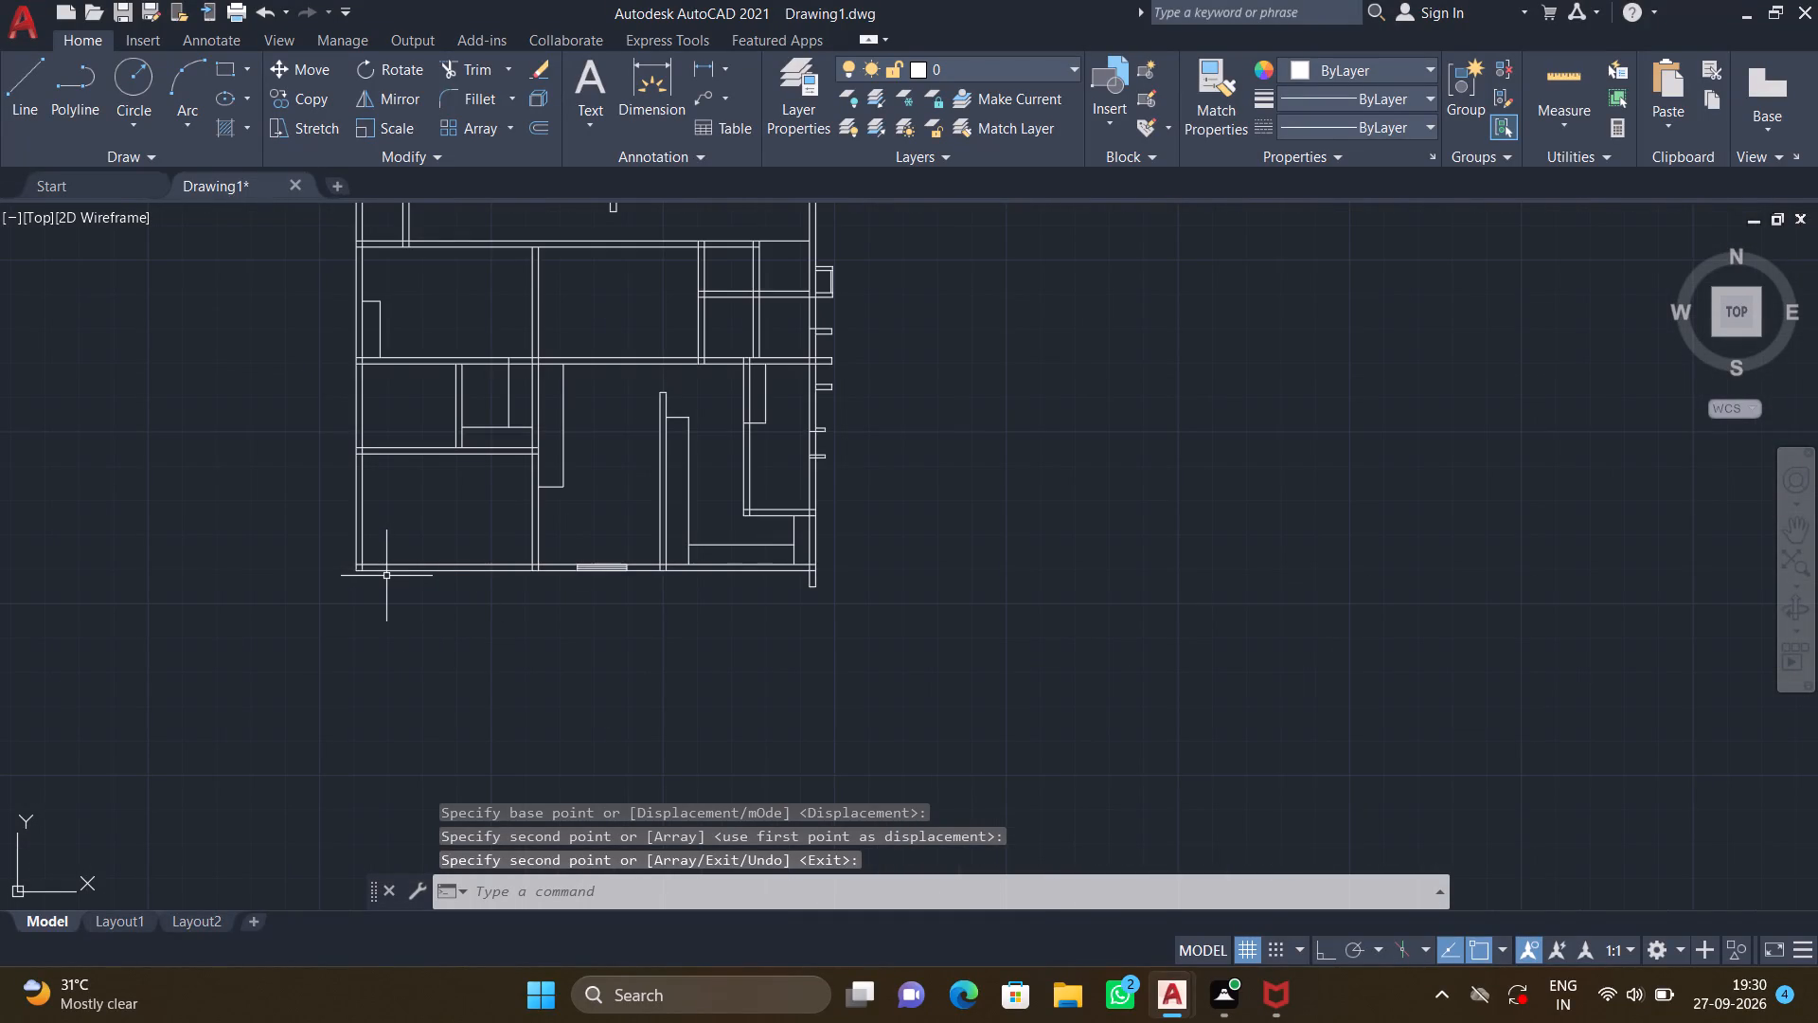
pyautogui.scroll(4, 393, 560)
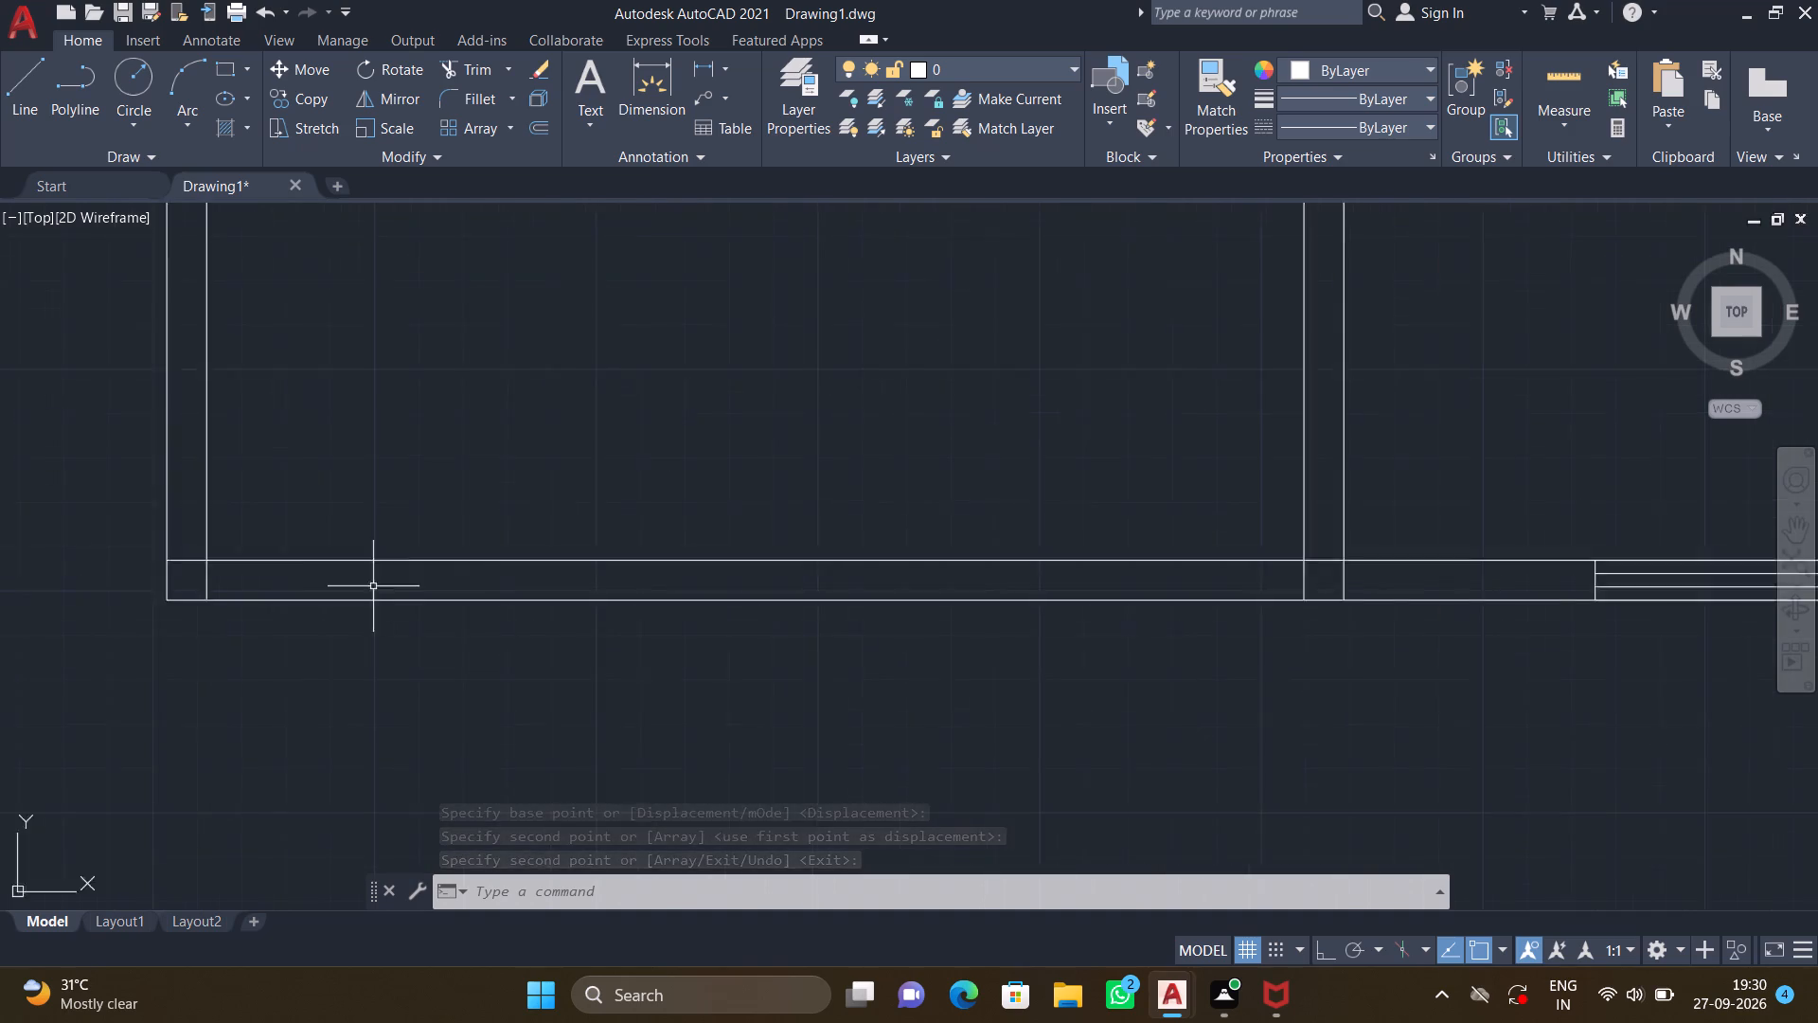
pyautogui.scroll(1, 373, 586)
pyautogui.press('l')
pyautogui.press('Return')
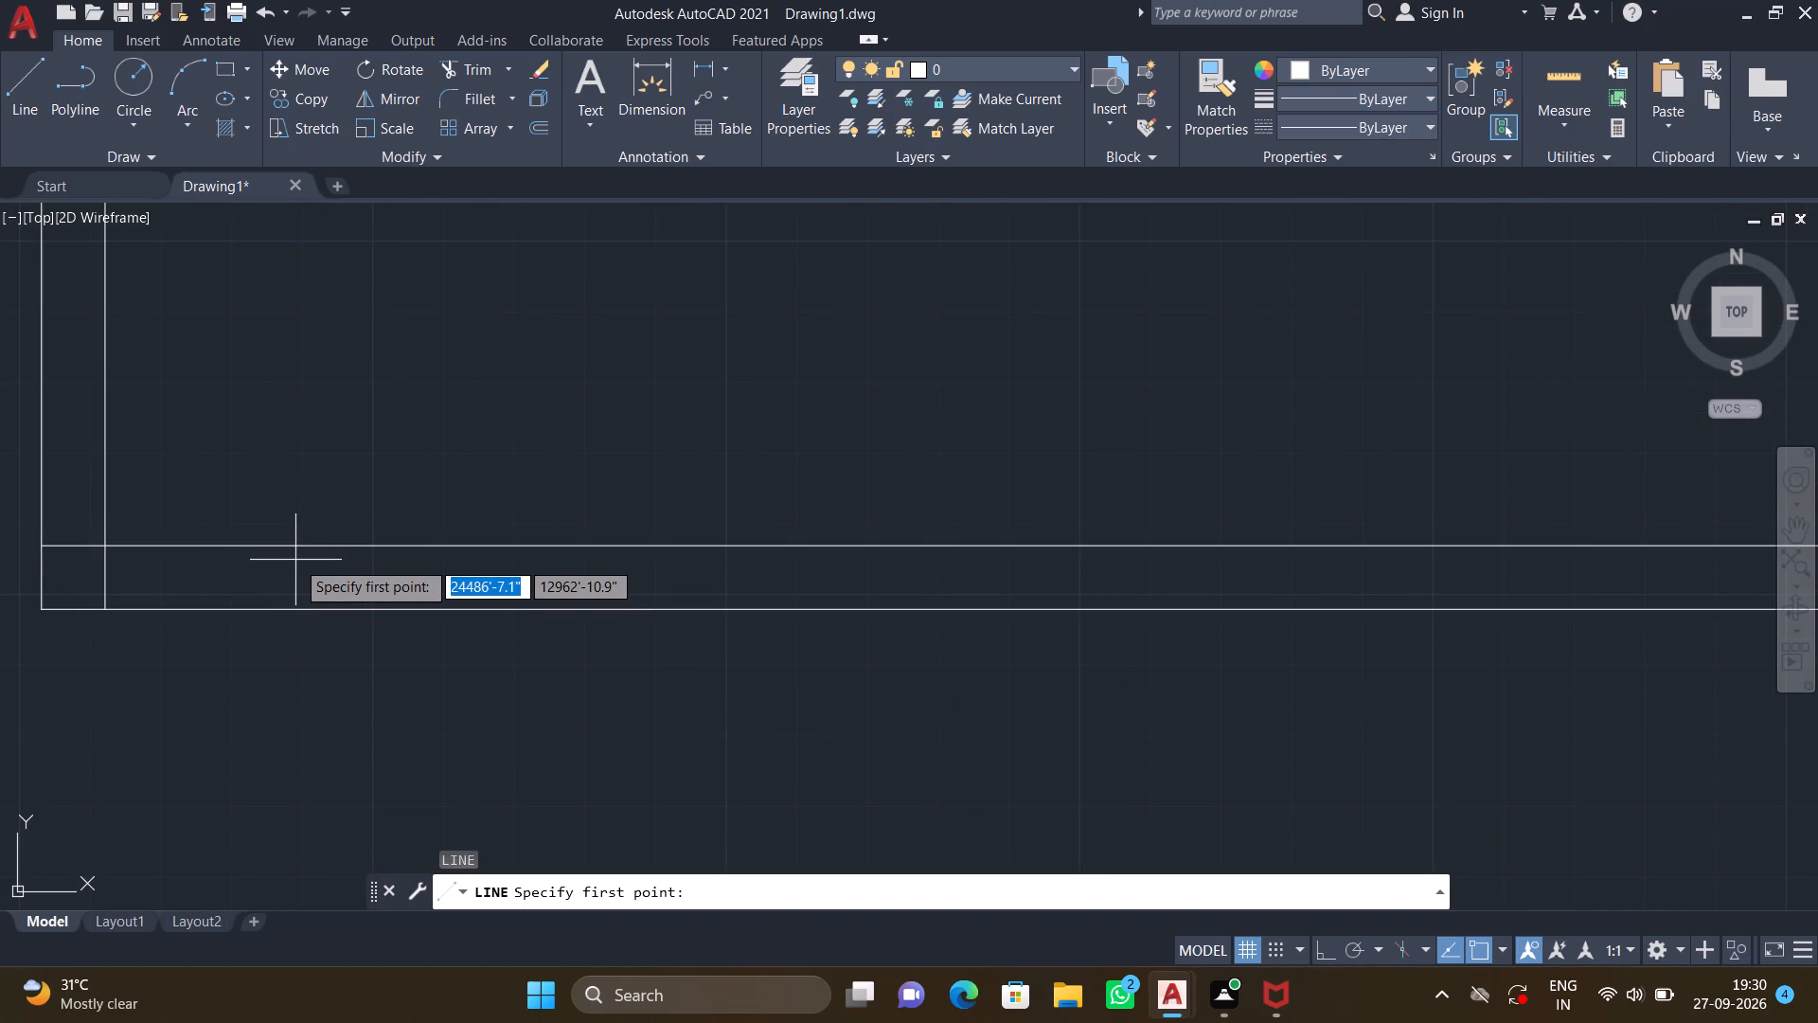
pyautogui.click(296, 611)
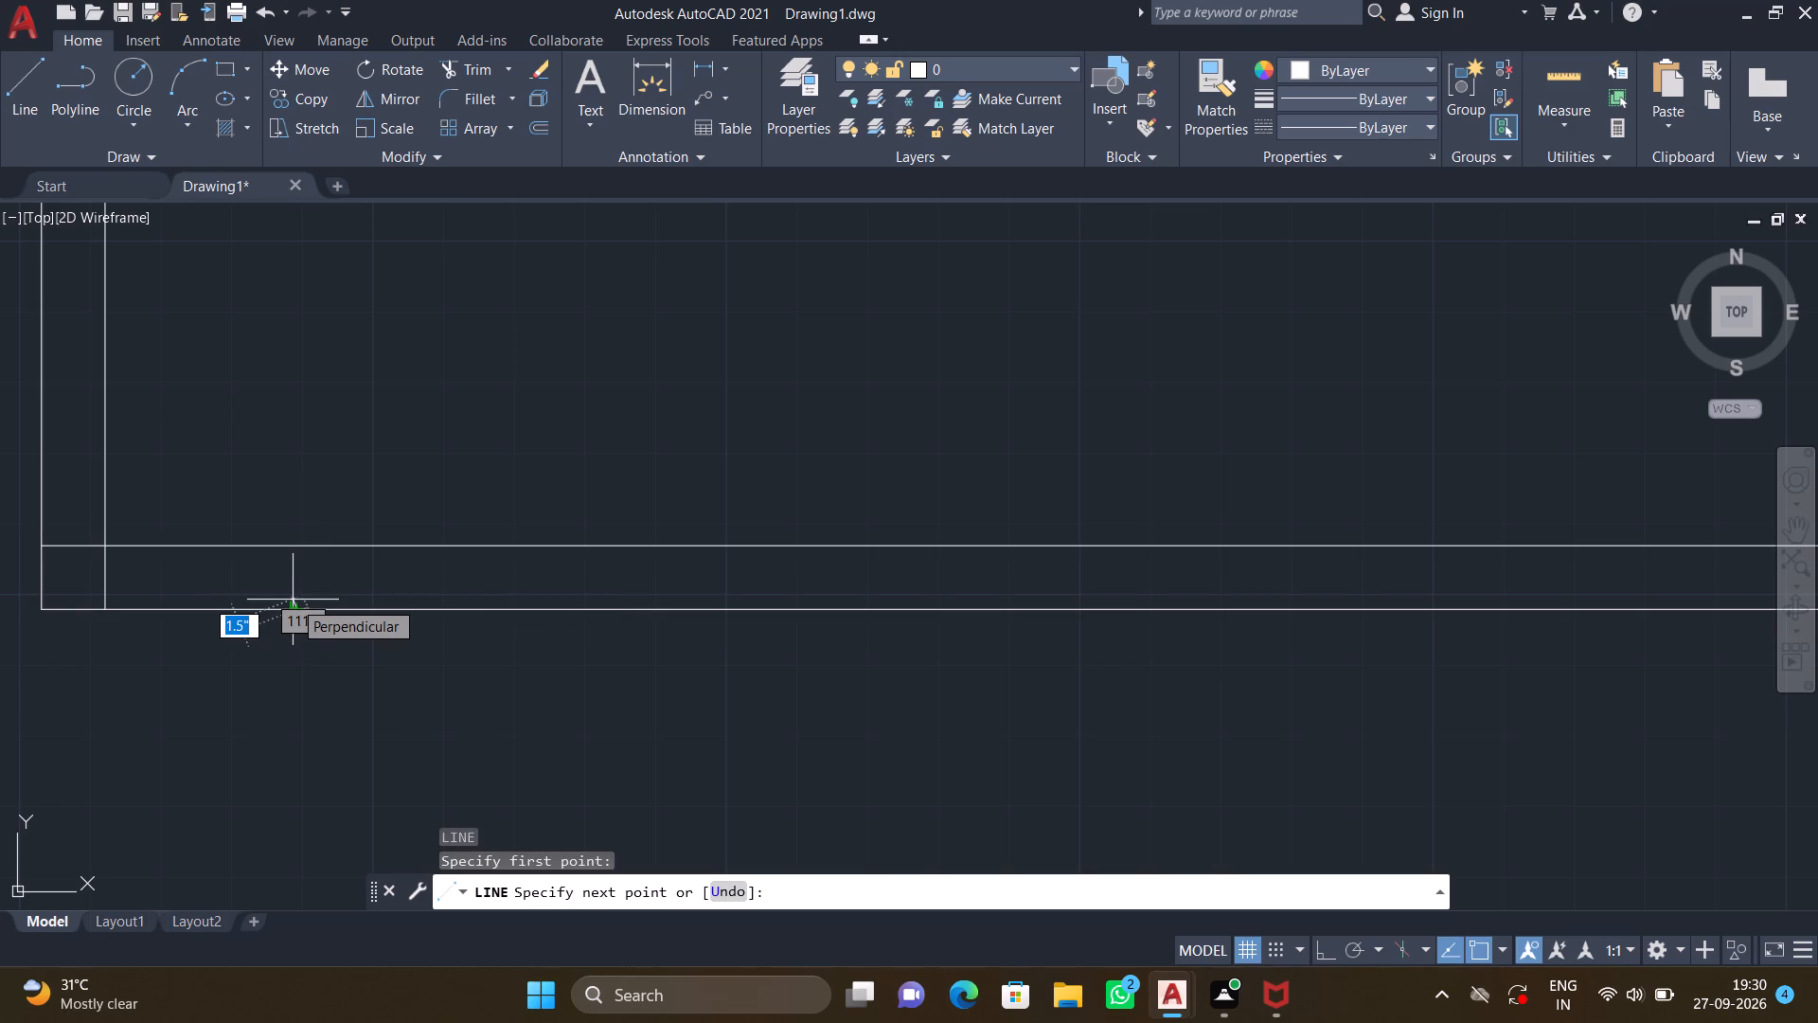
pyautogui.press('F8')
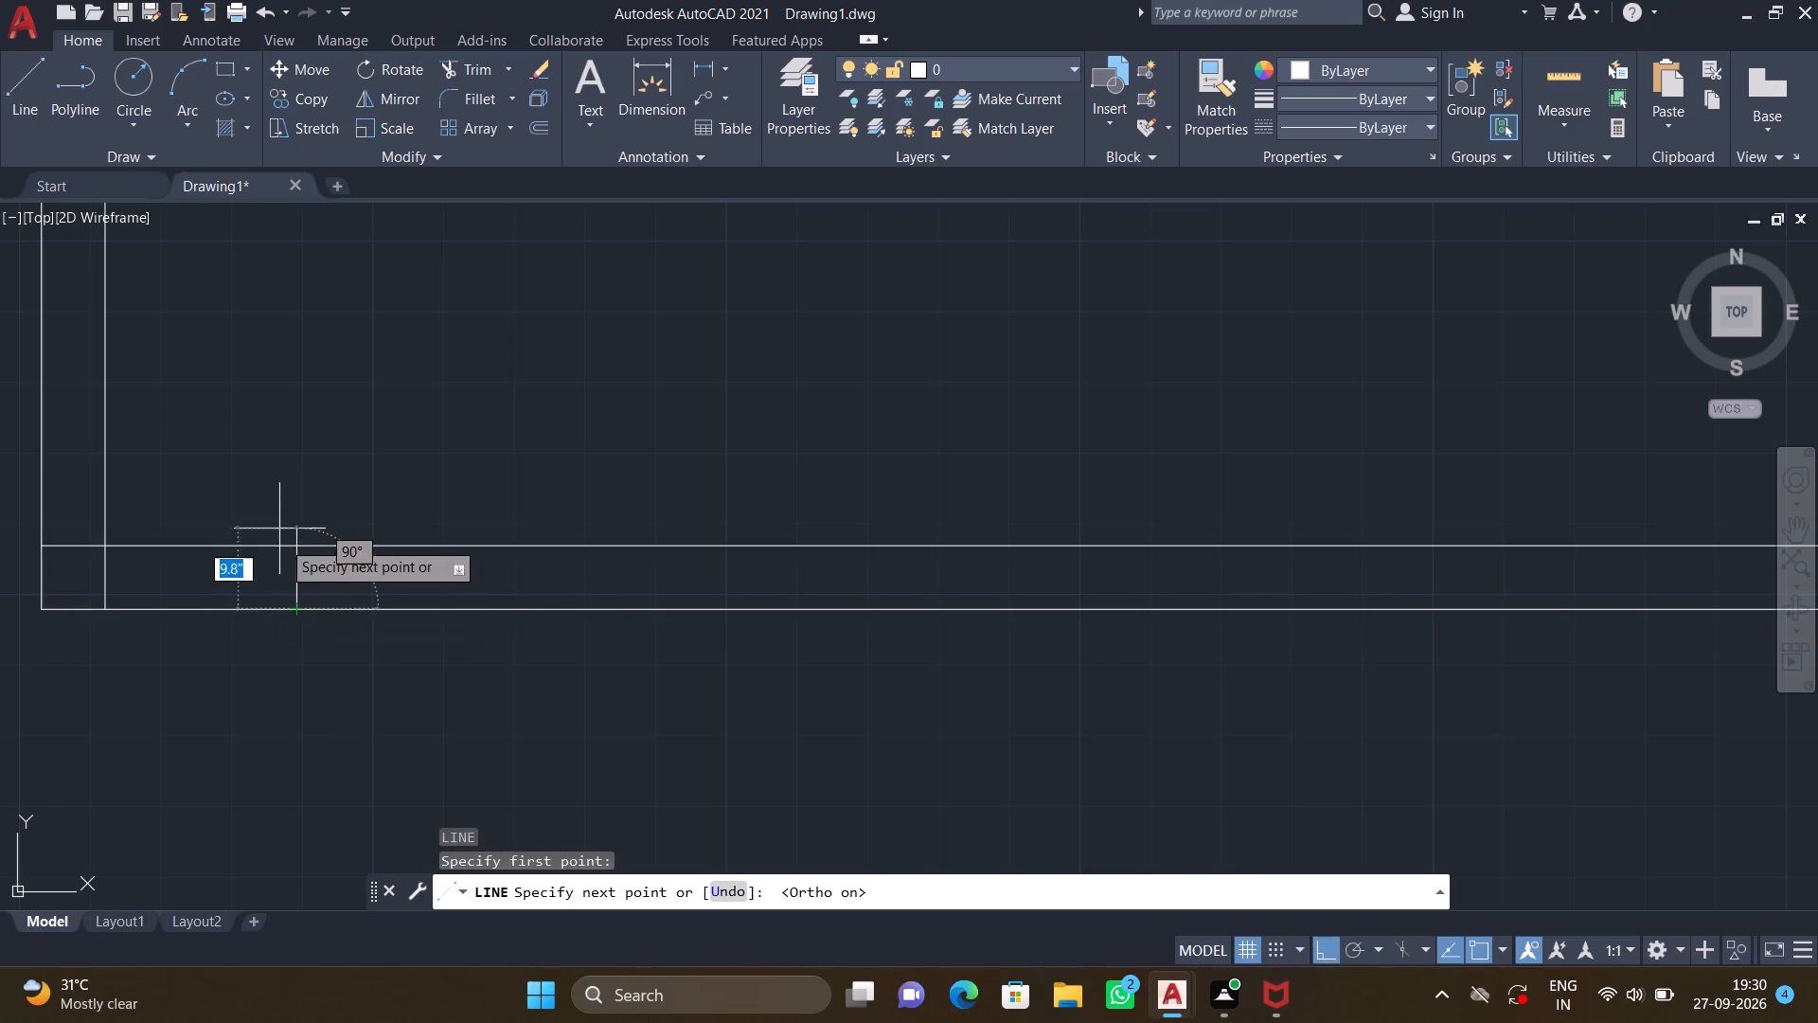
pyautogui.click(297, 549)
pyautogui.press('Return')
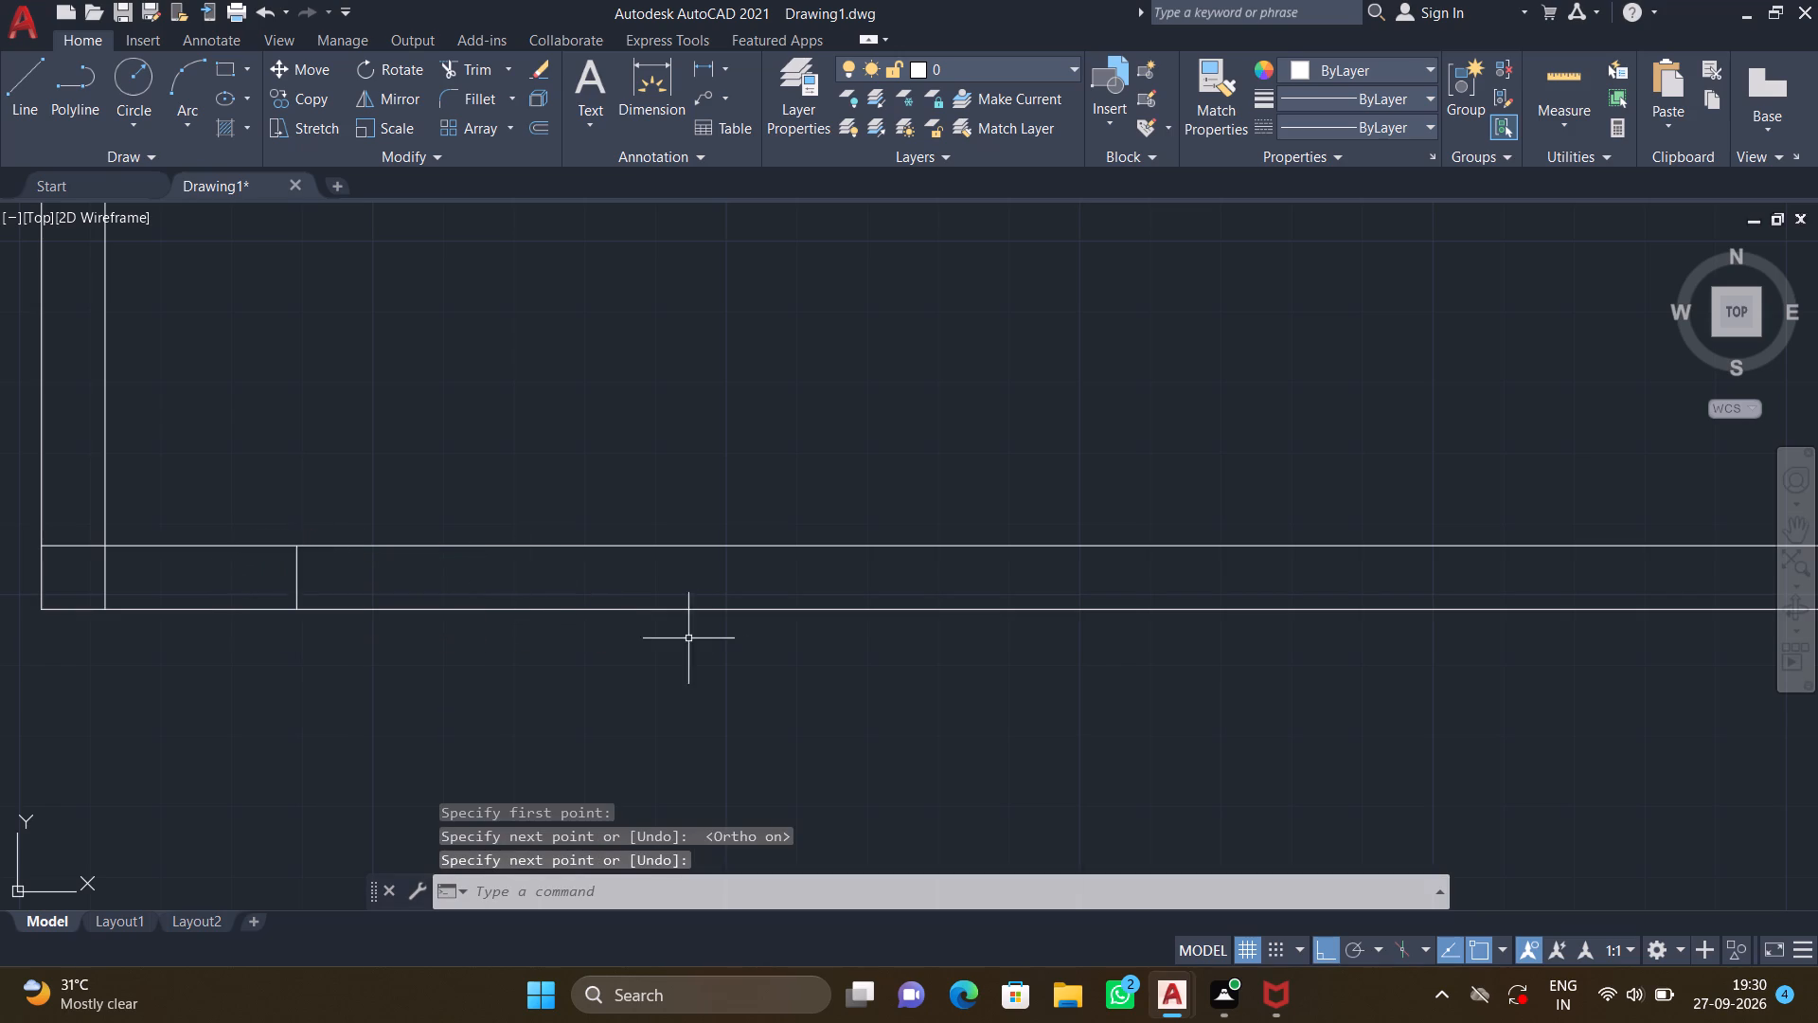
# Draw a second vertical jamb line across the bottom wall, just left of the bottom-left room's right partition wall.
pyautogui.scroll(-2, 694, 637)
pyautogui.moveTo(721, 637); pyautogui.dragTo(507, 641, button='middle')
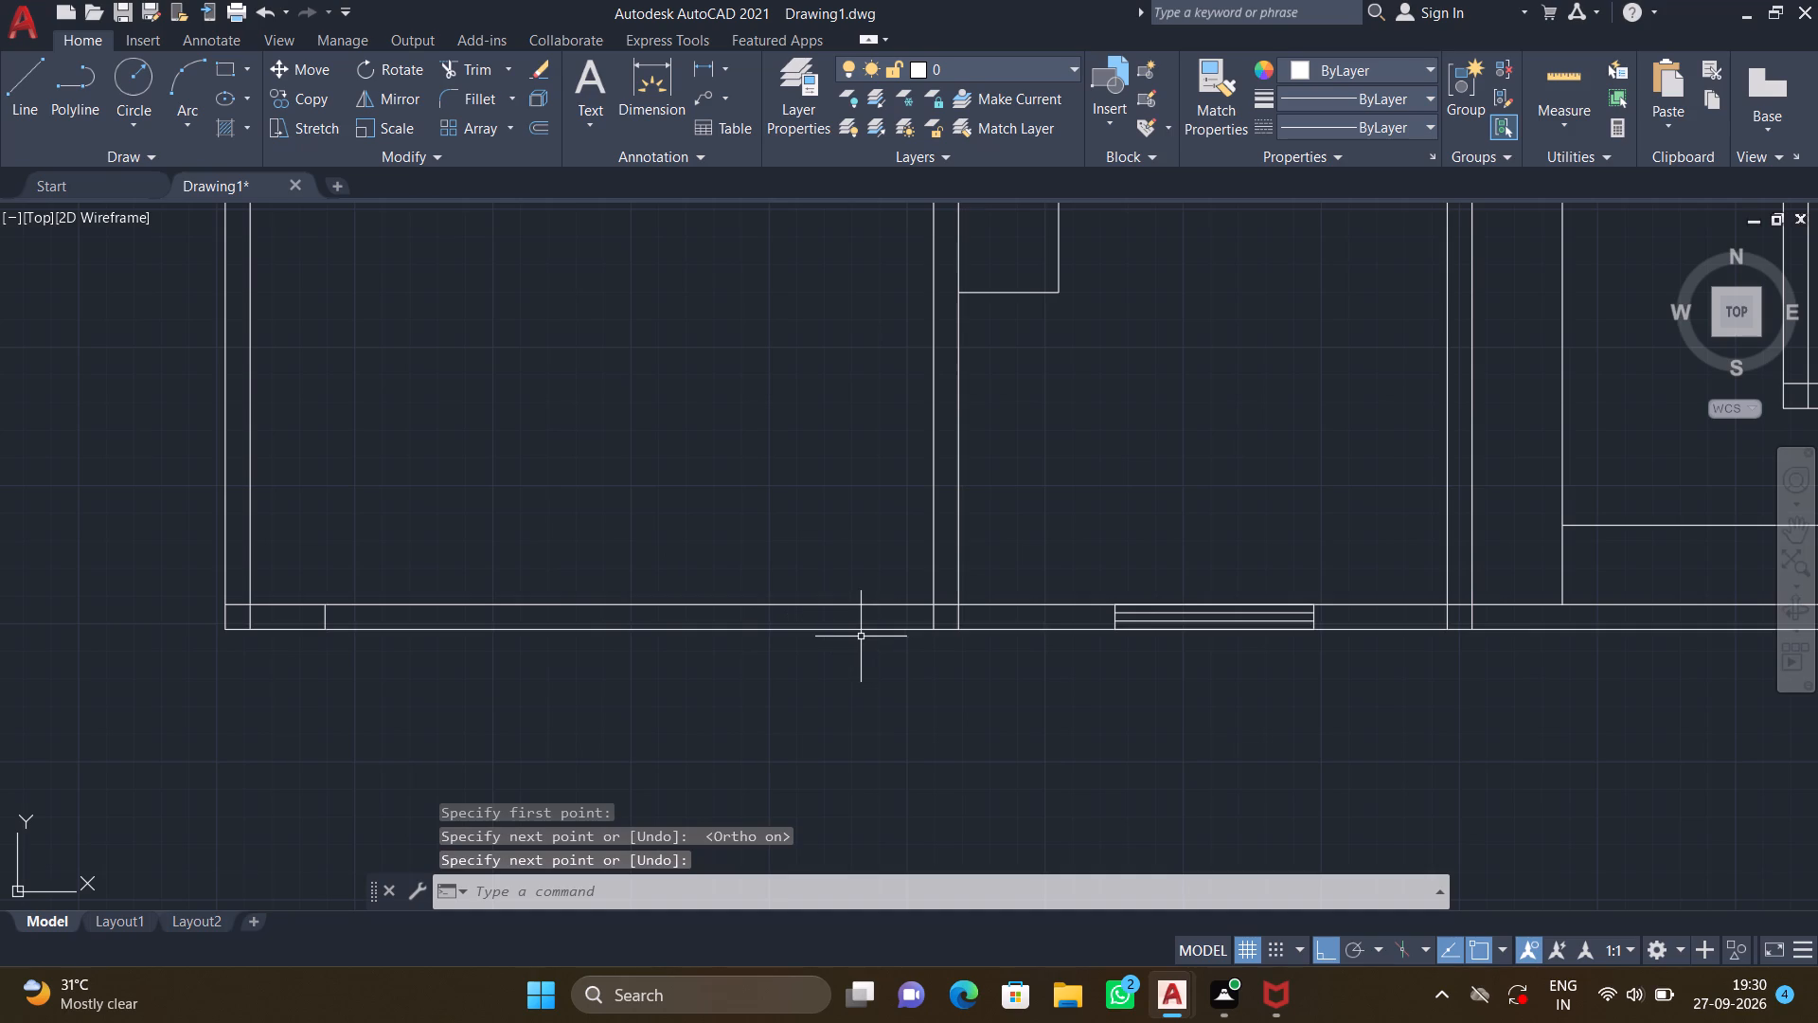
pyautogui.press('l')
pyautogui.press('Return')
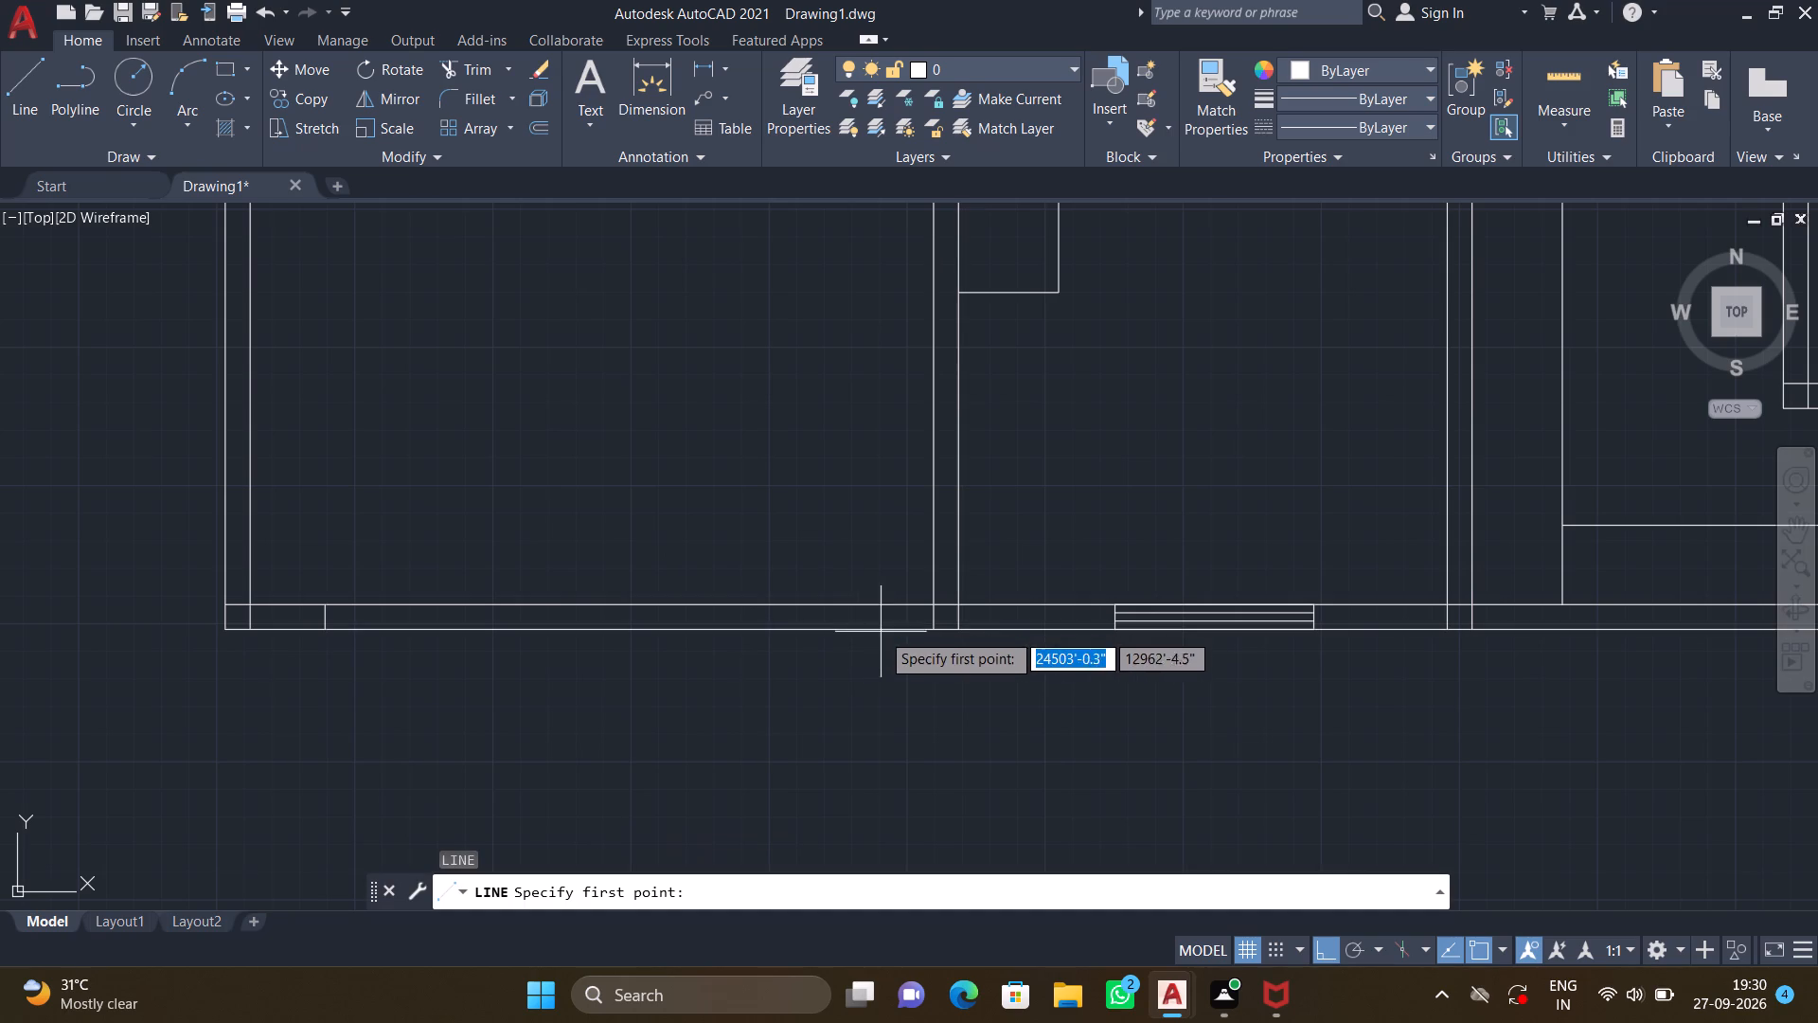
pyautogui.scroll(3, 904, 639)
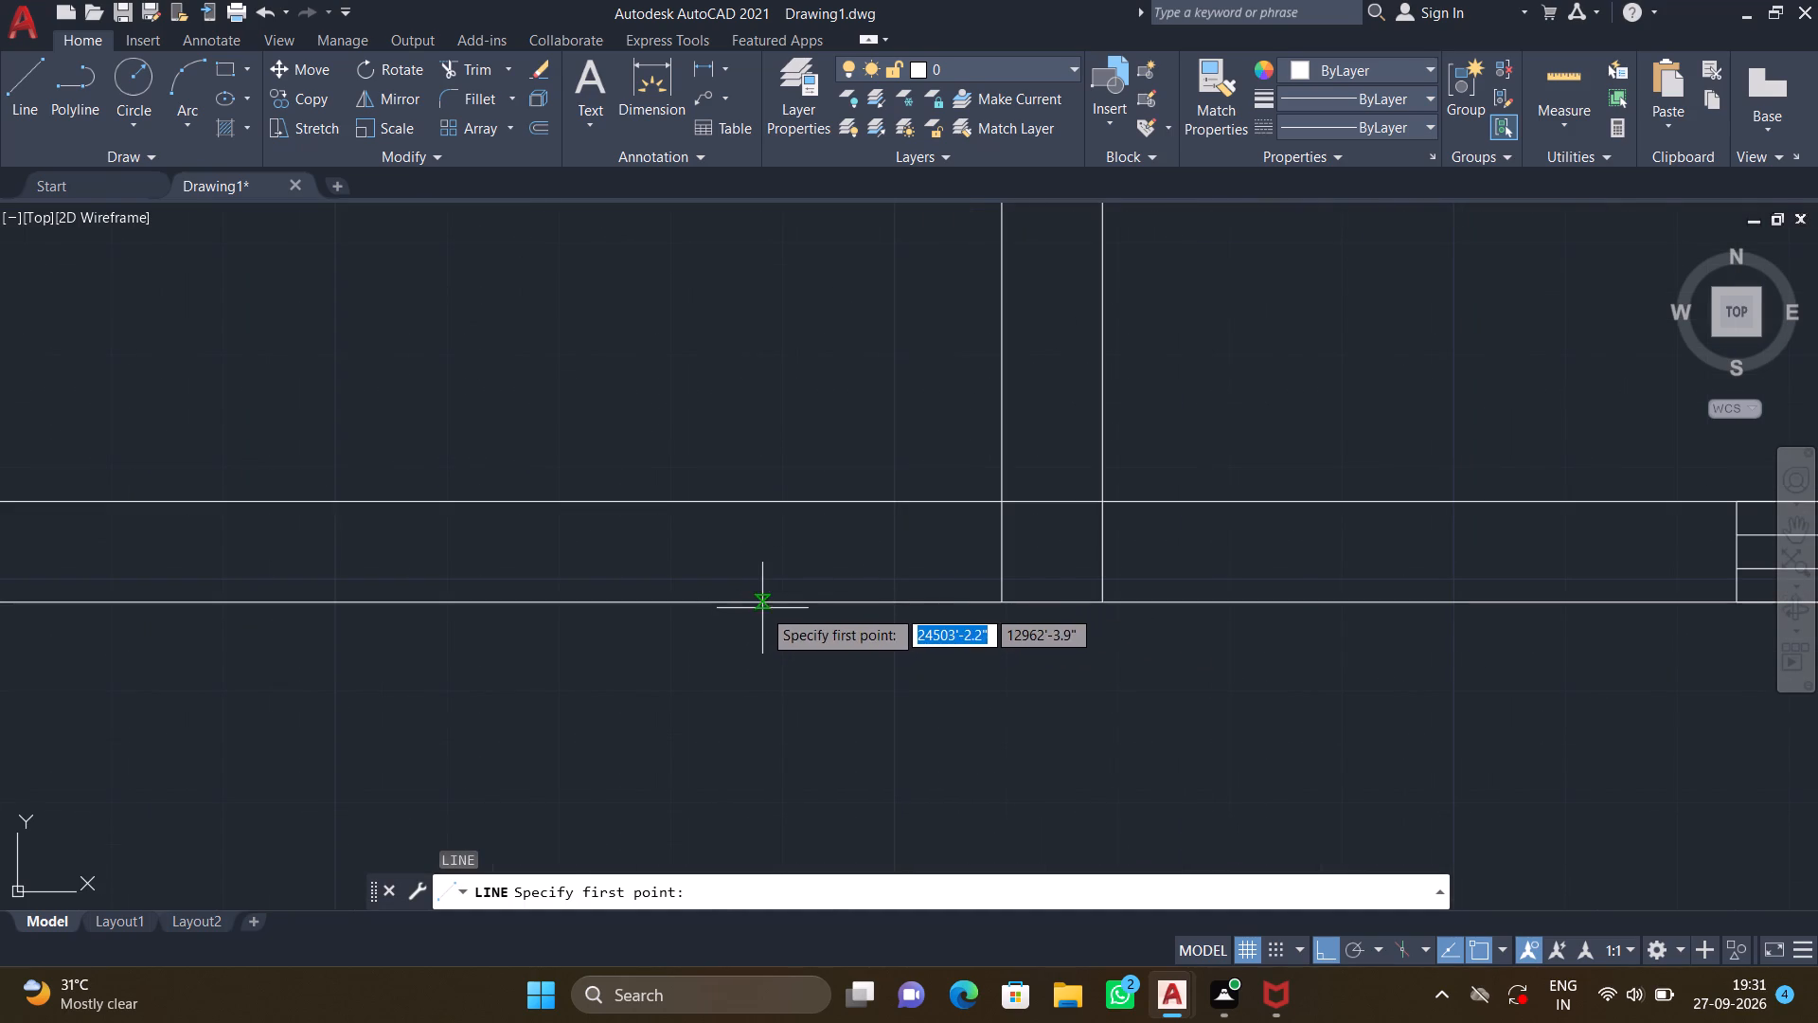
pyautogui.click(762, 602)
pyautogui.click(765, 504)
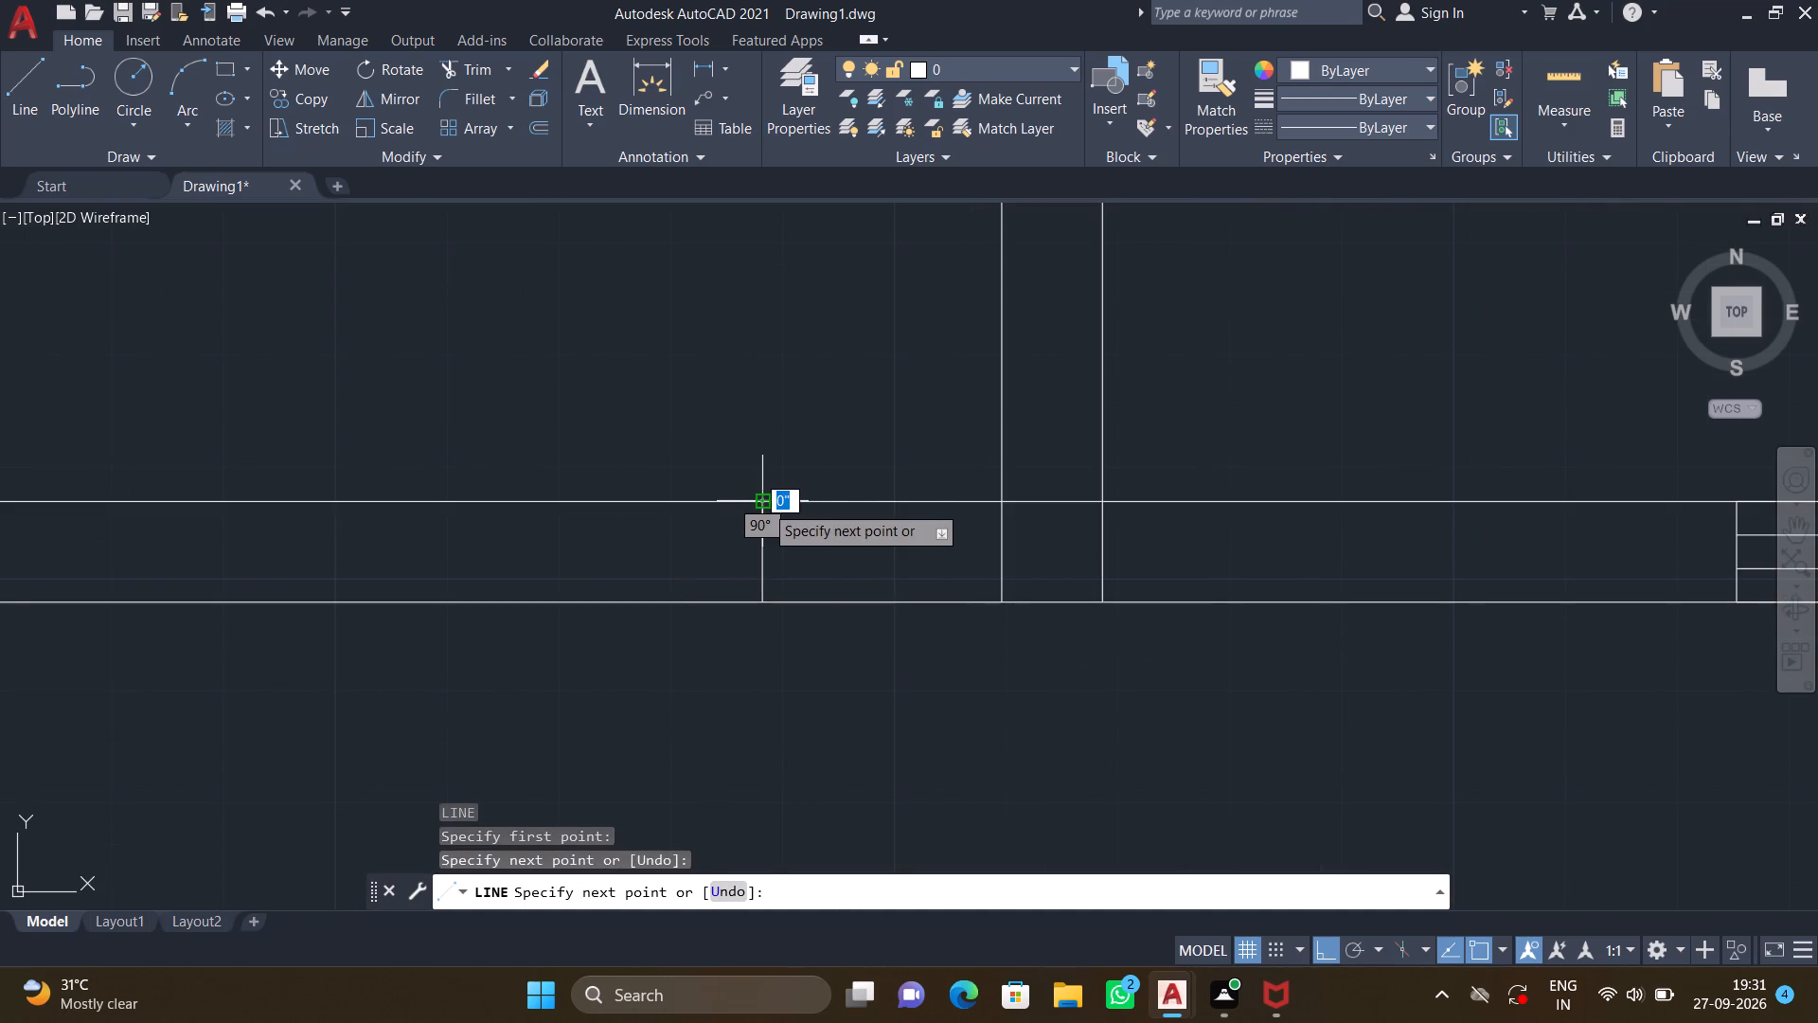
pyautogui.press('Return')
# Draw a horizontal line along the bottom wall's outer face, connecting the lower ends of the two new jamb lines.
pyautogui.scroll(-2, 406, 600)
pyautogui.moveTo(294, 601); pyautogui.dragTo(621, 601, button='middle')
pyautogui.scroll(-1, 395, 586)
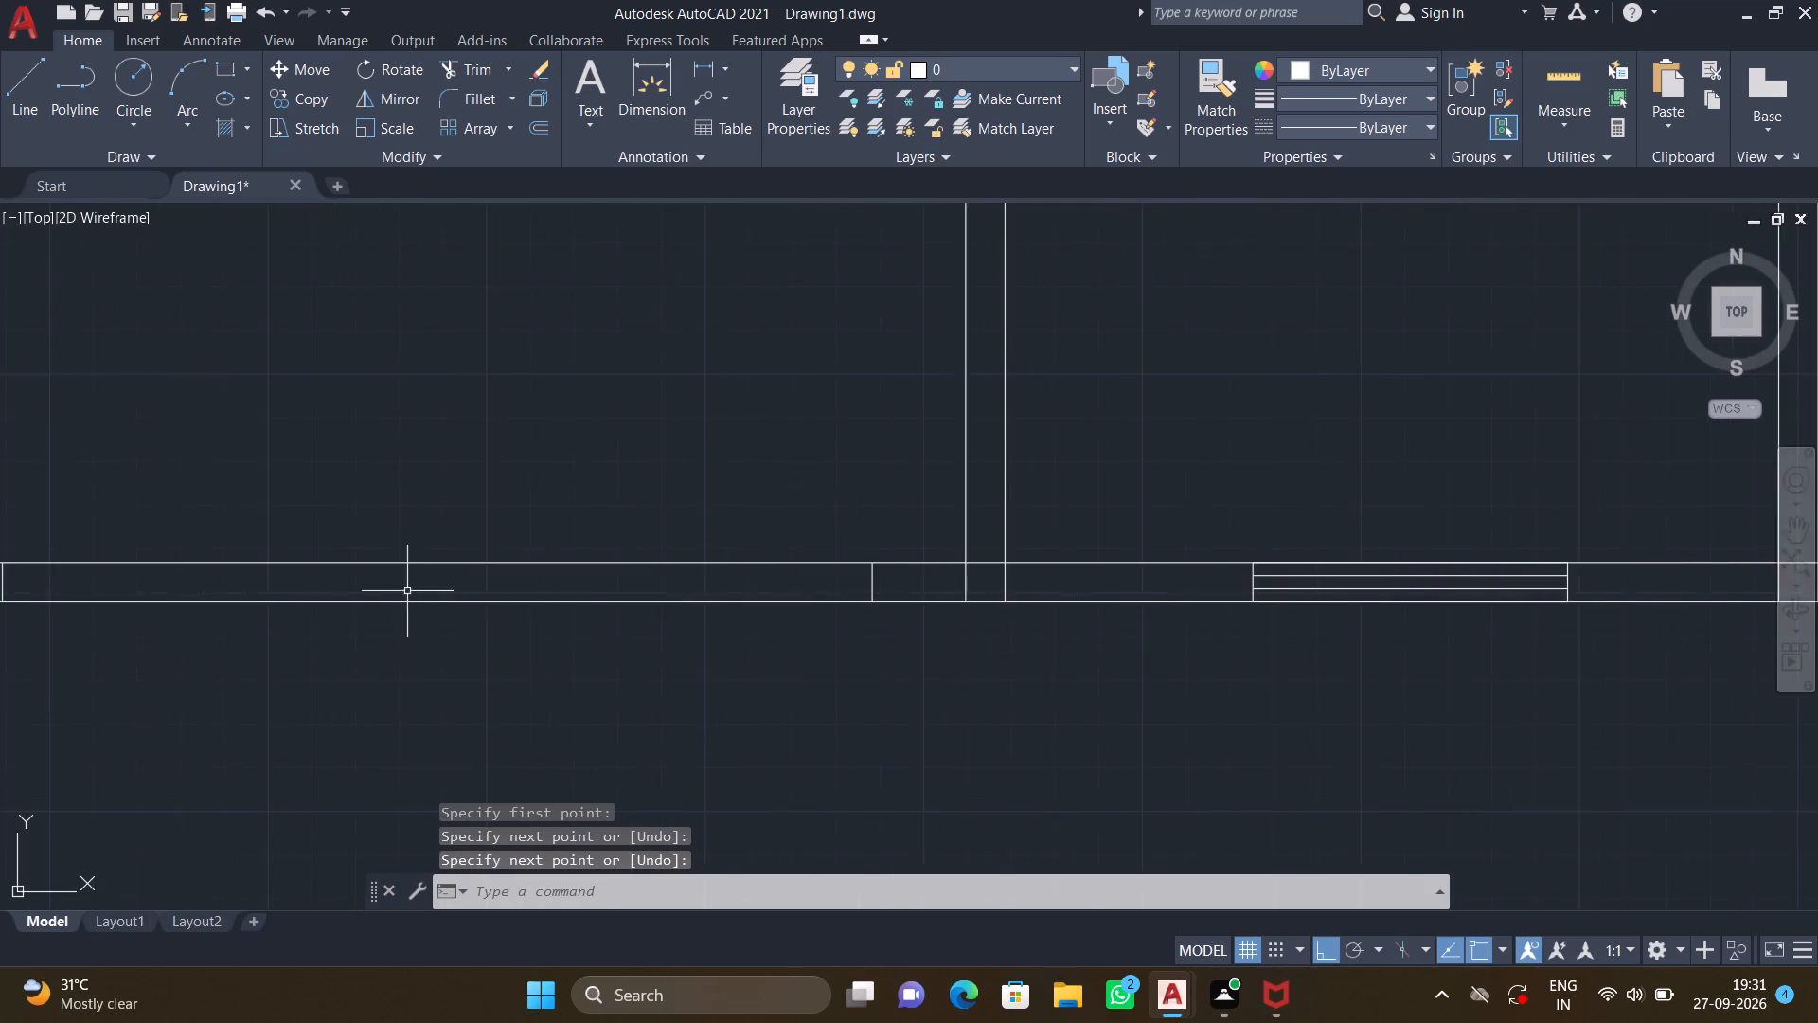
pyautogui.scroll(3, 133, 617)
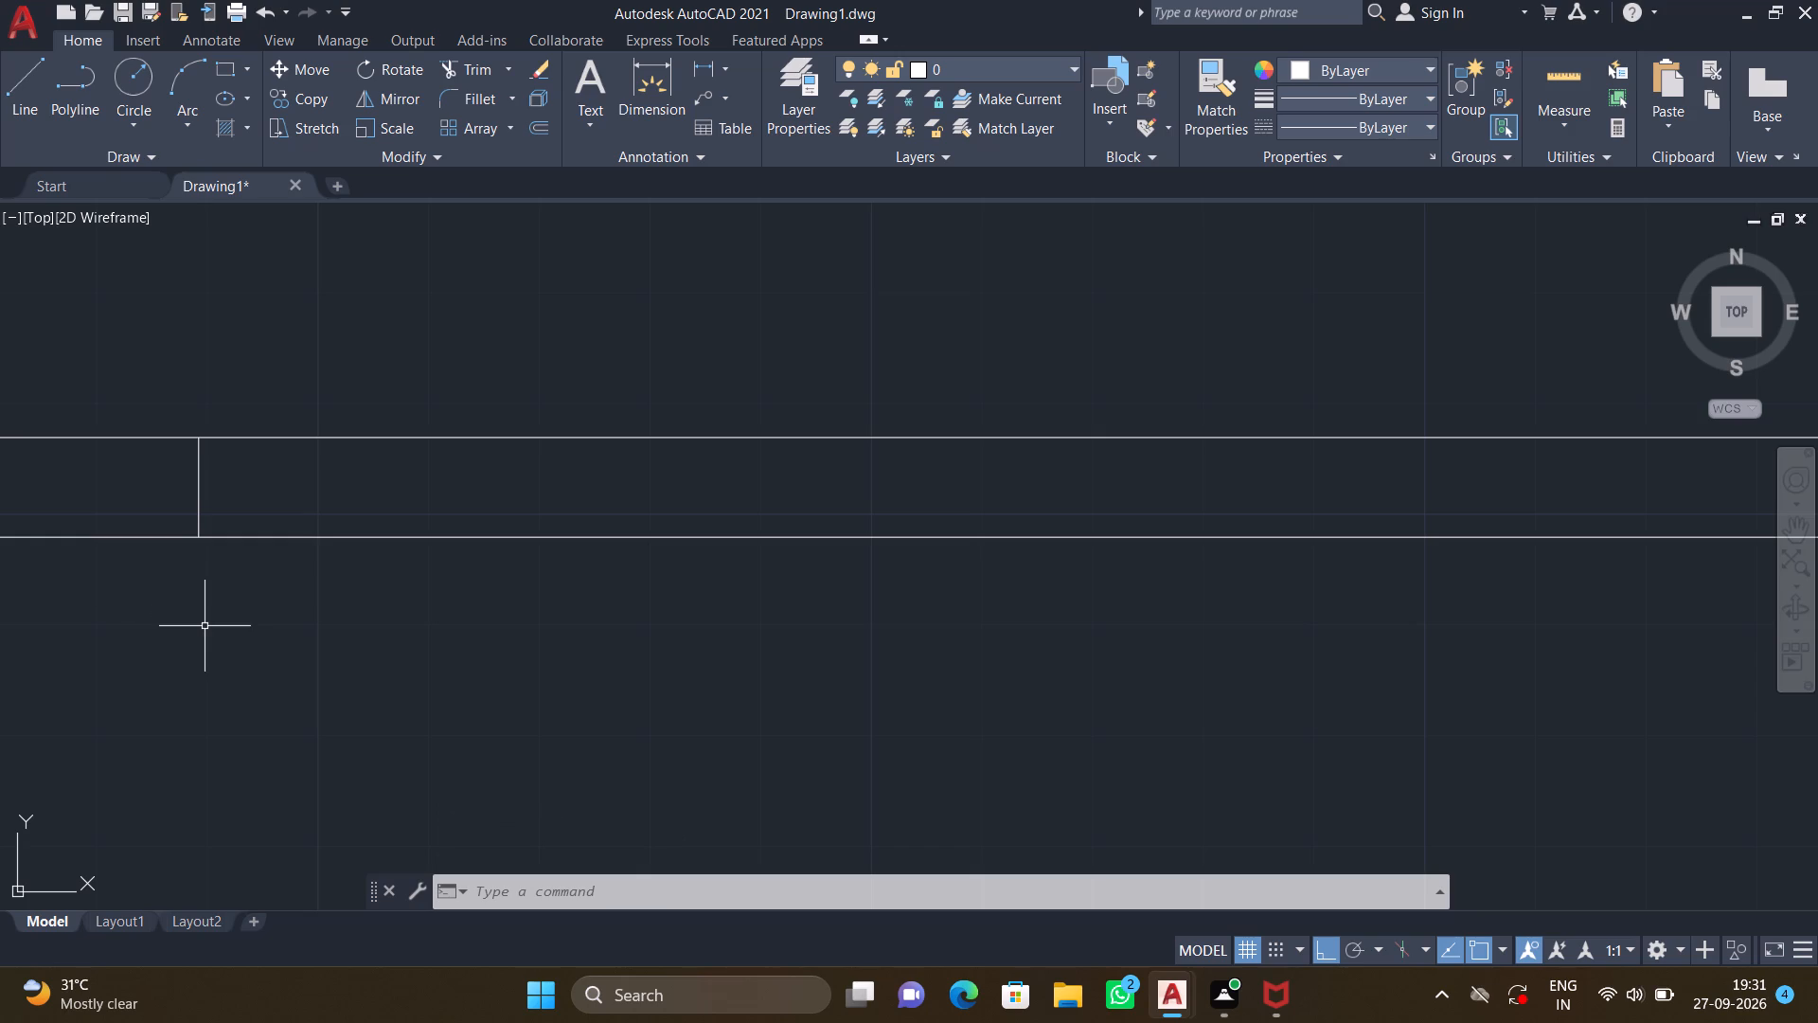
pyautogui.moveTo(192, 639); pyautogui.dragTo(549, 614, button='middle')
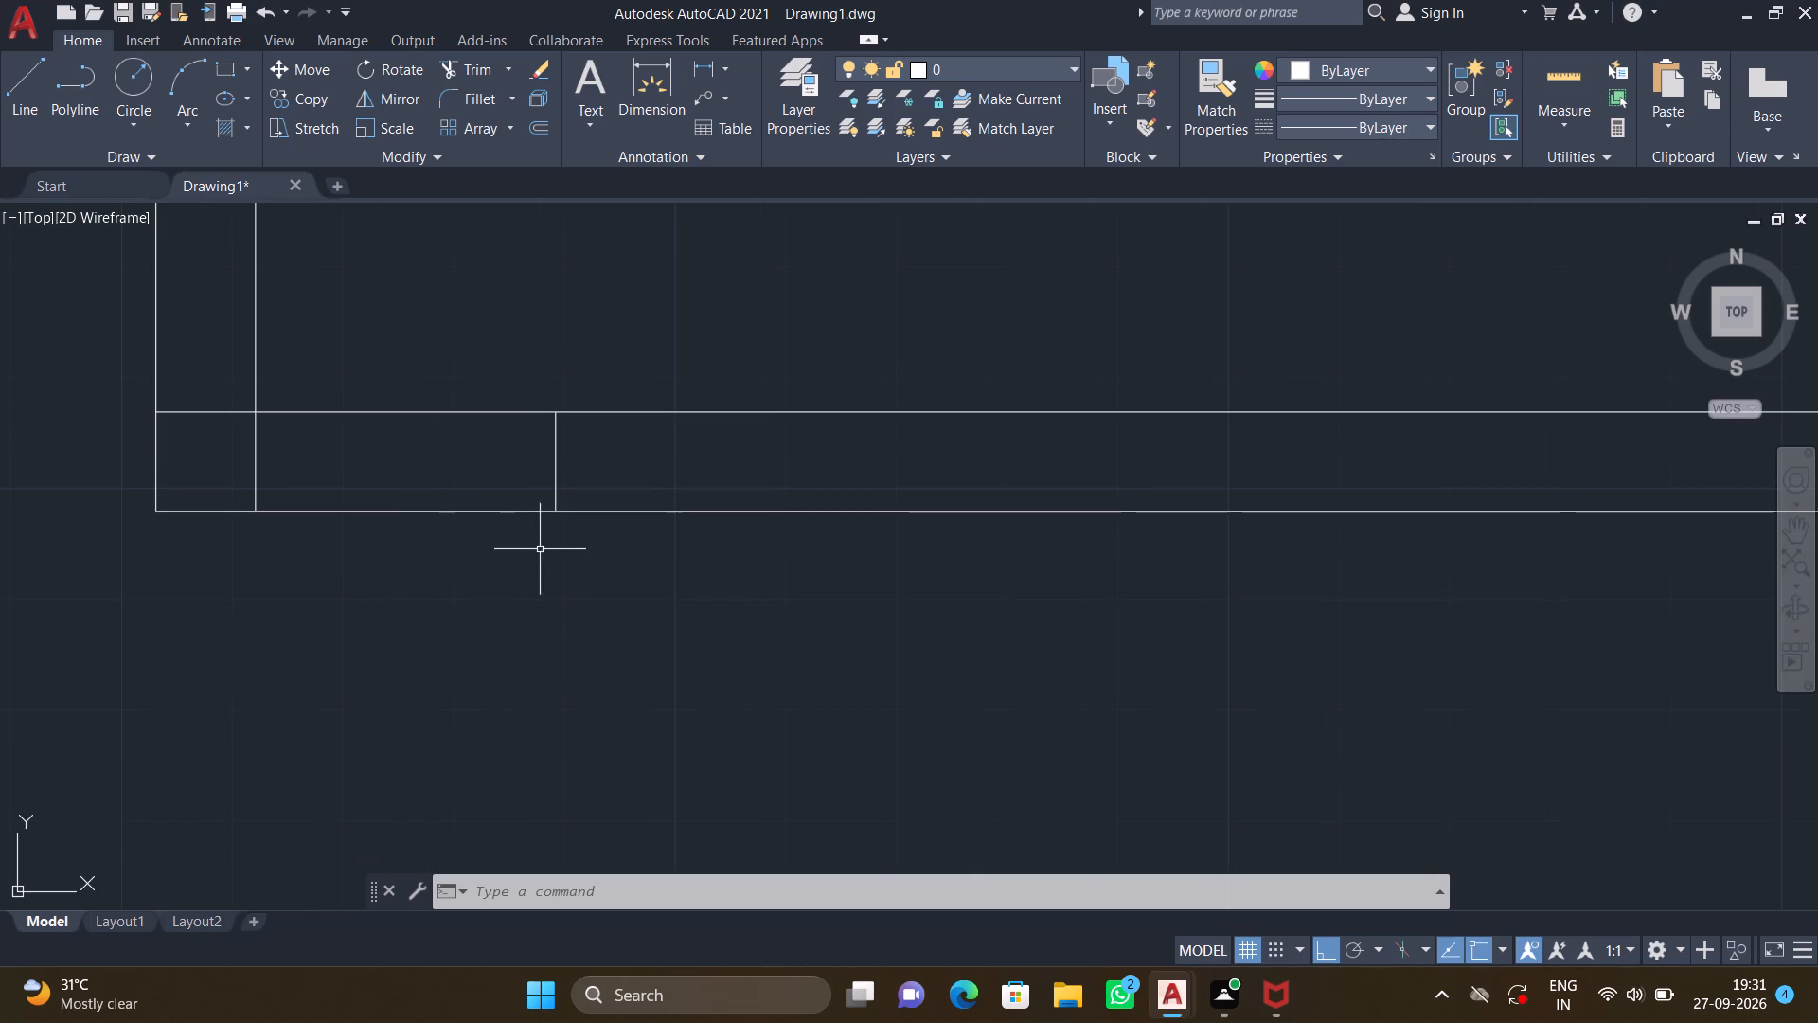
pyautogui.scroll(-1, 512, 555)
pyautogui.moveTo(667, 537); pyautogui.dragTo(479, 565, button='middle')
pyautogui.scroll(-1, 494, 553)
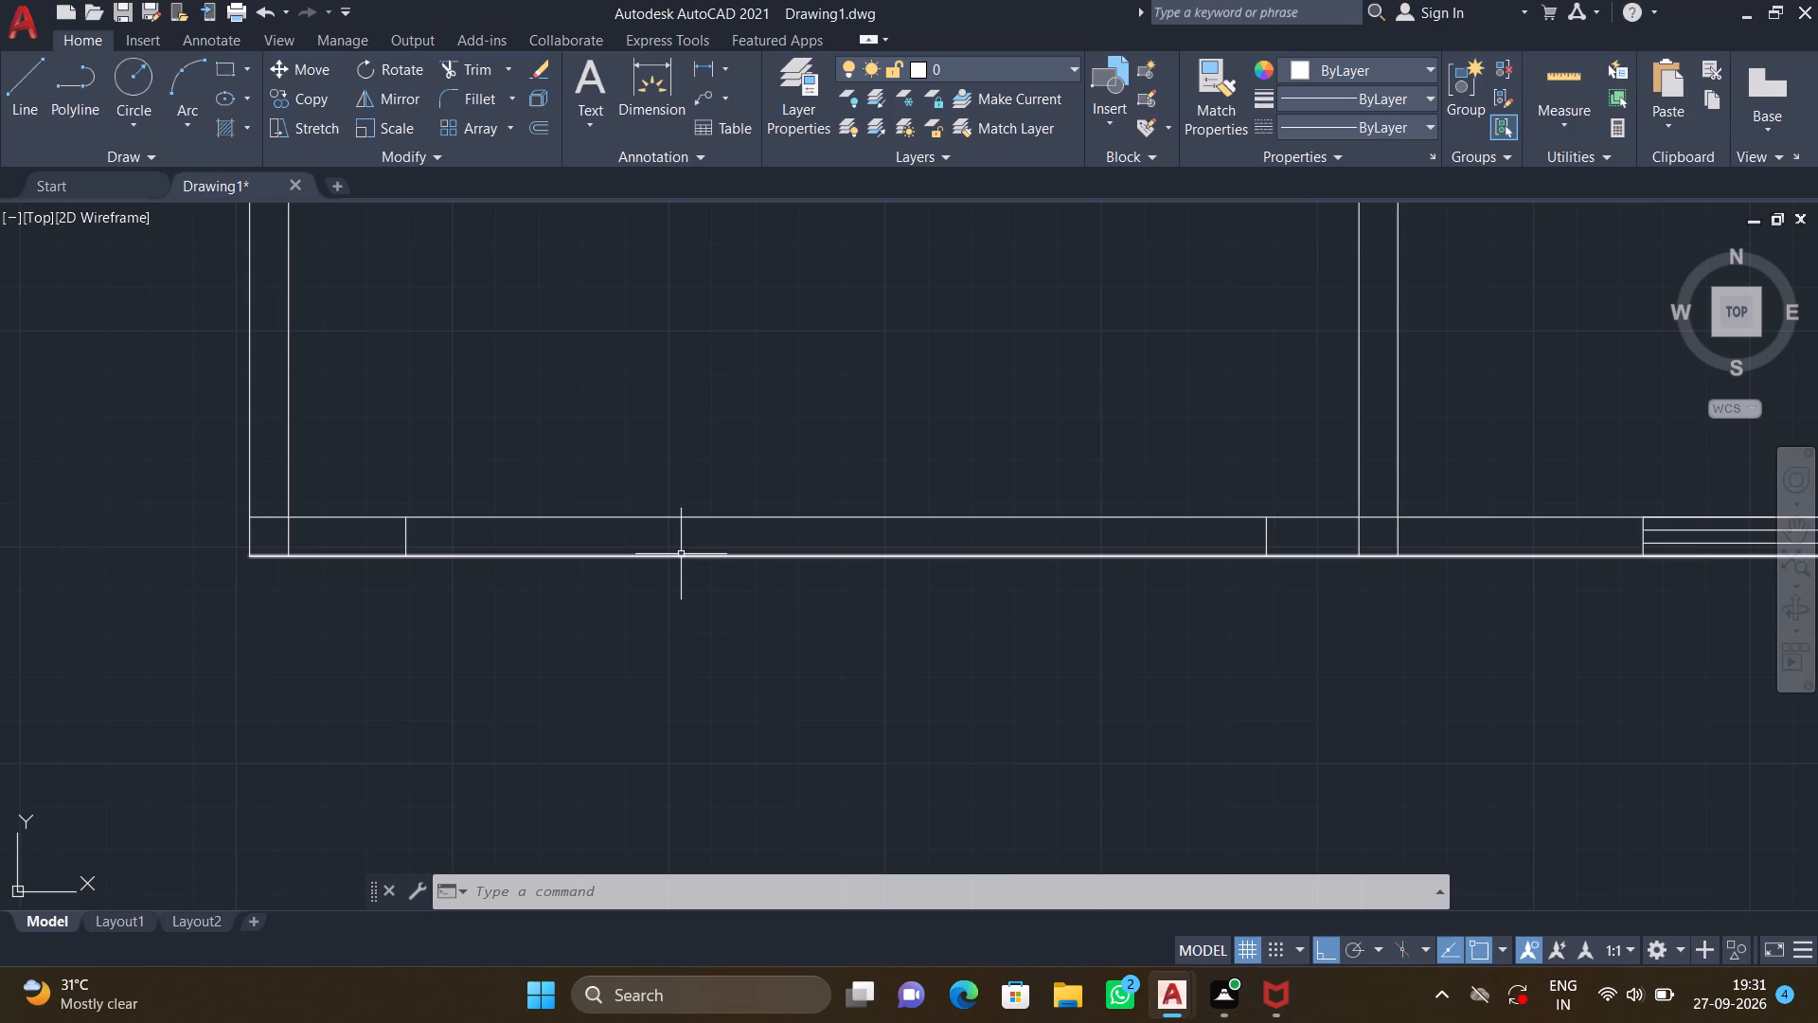
pyautogui.moveTo(692, 586); pyautogui.dragTo(640, 547, button='middle')
pyautogui.scroll(2, 598, 509)
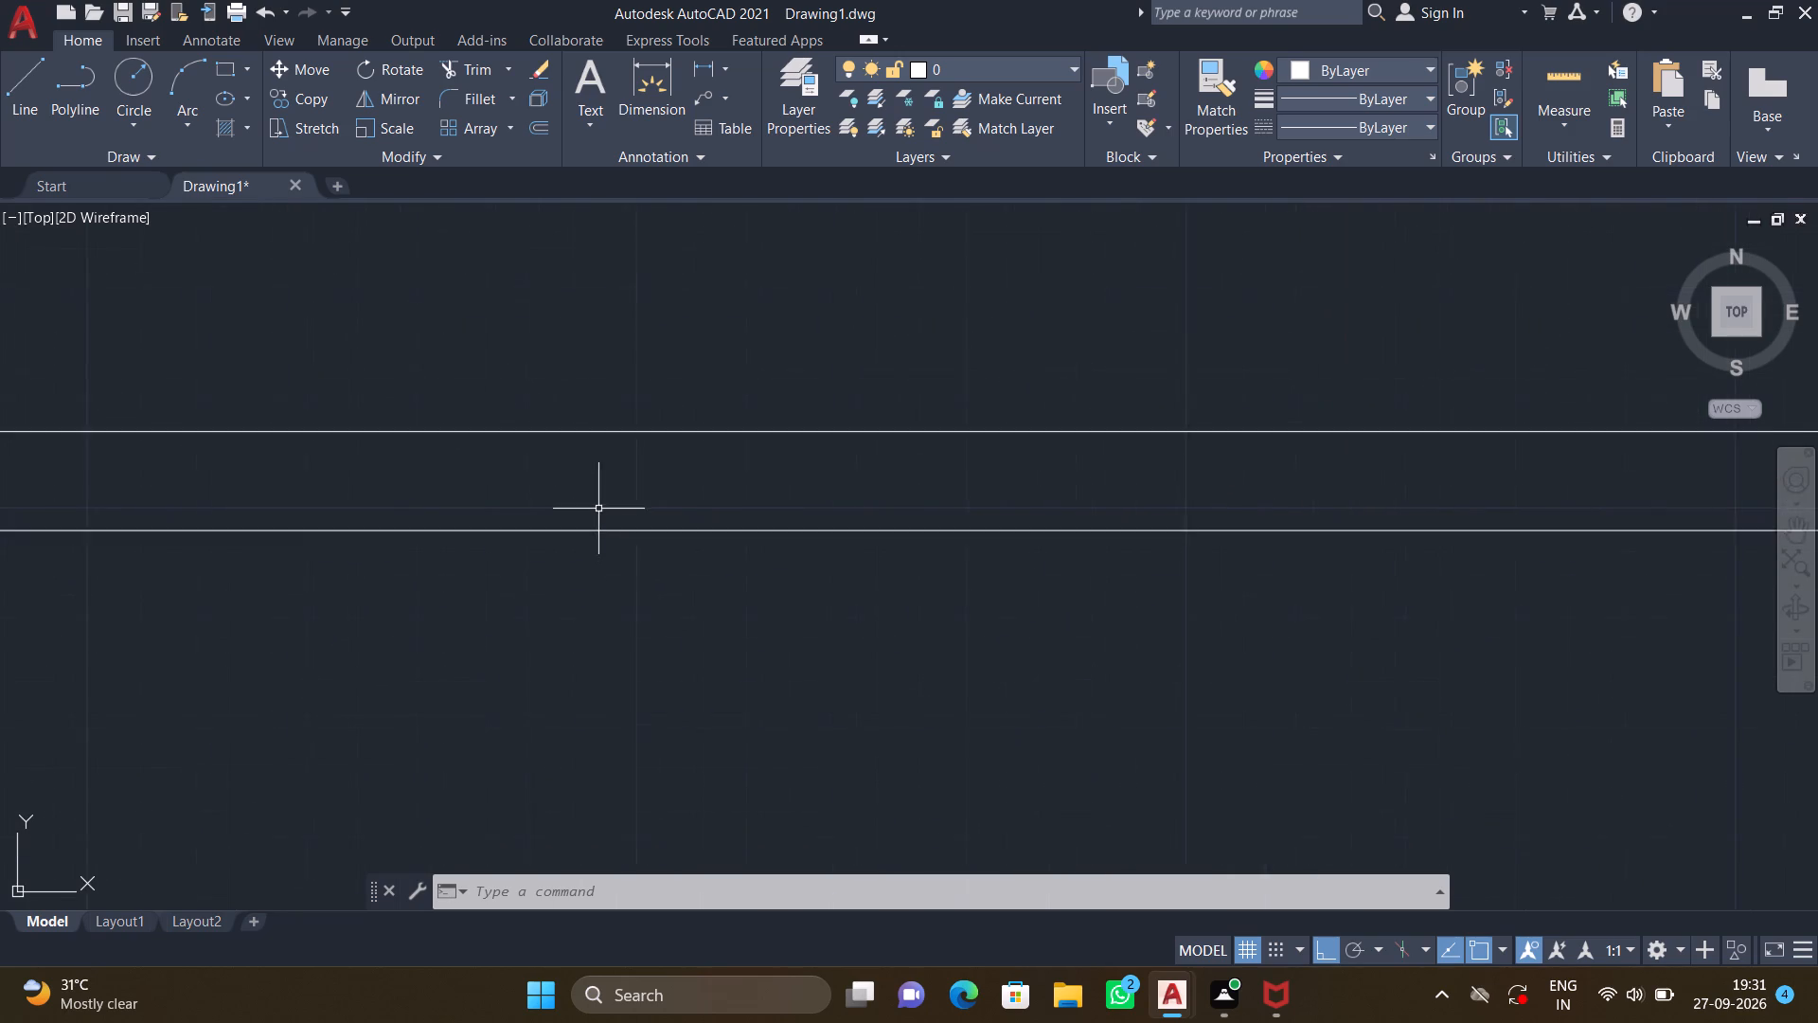
pyautogui.scroll(1, 598, 509)
pyautogui.scroll(-2, 595, 502)
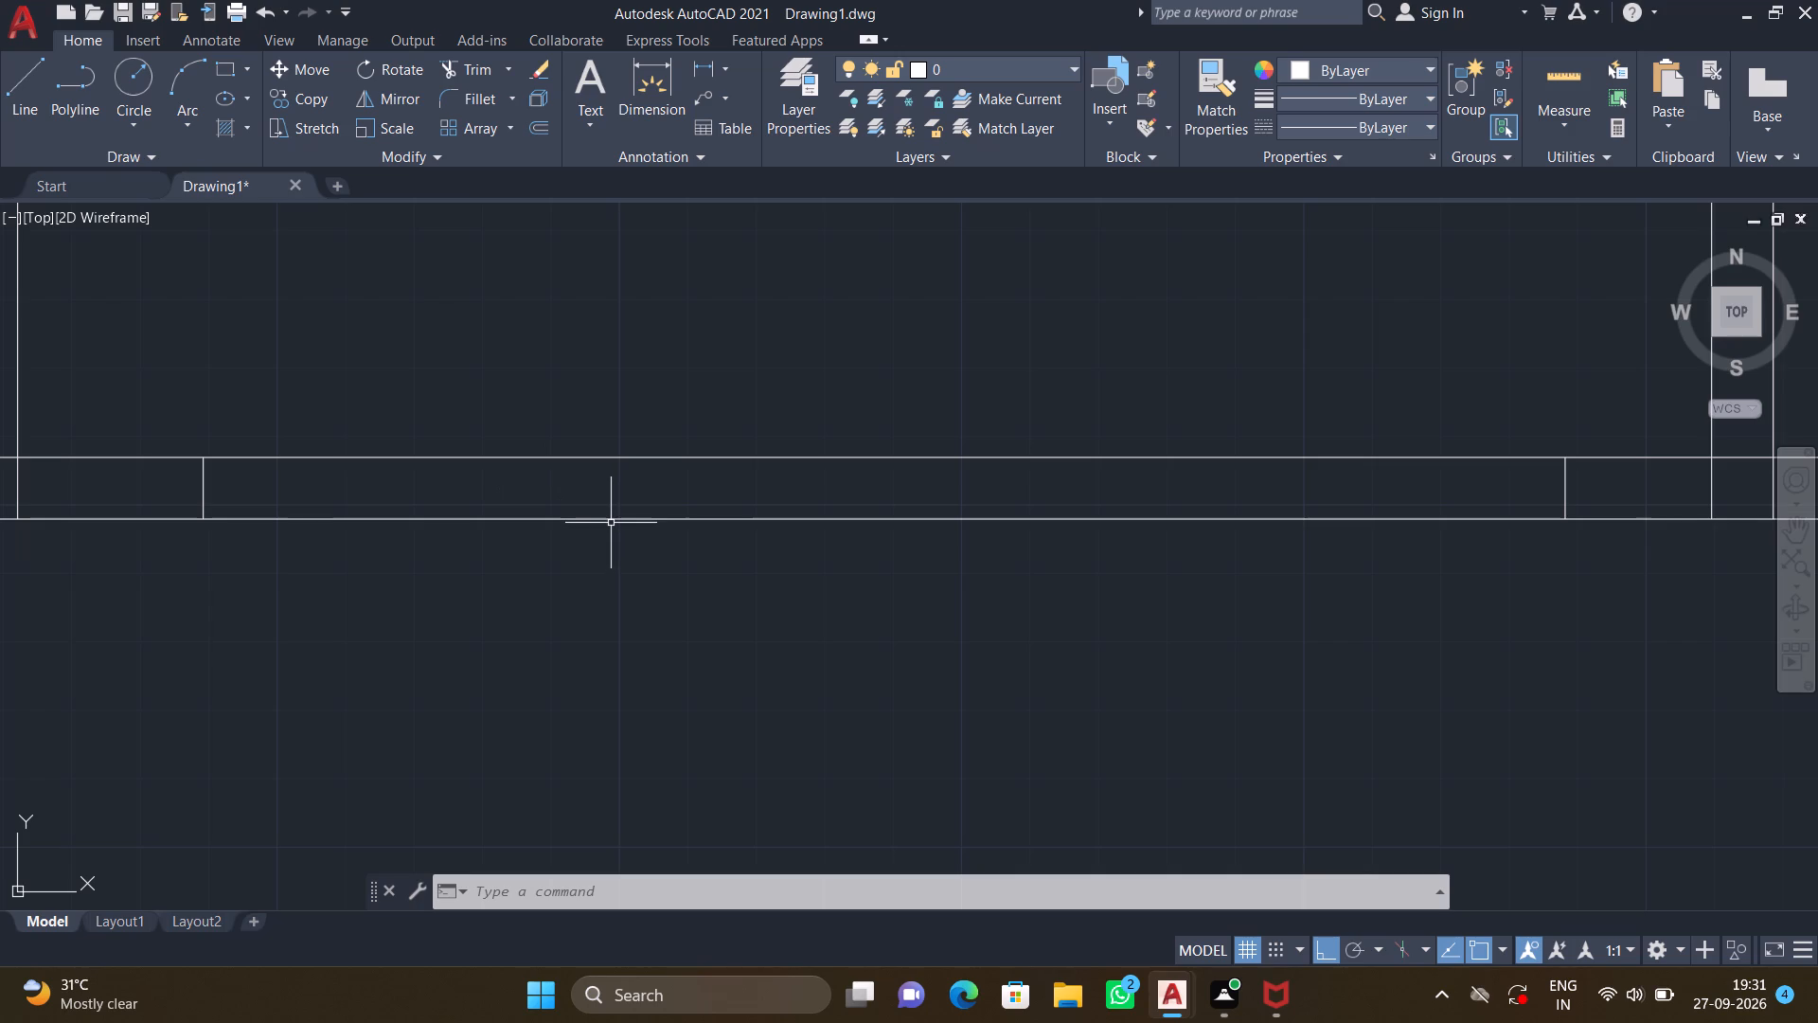
pyautogui.press('l')
pyautogui.press('Return')
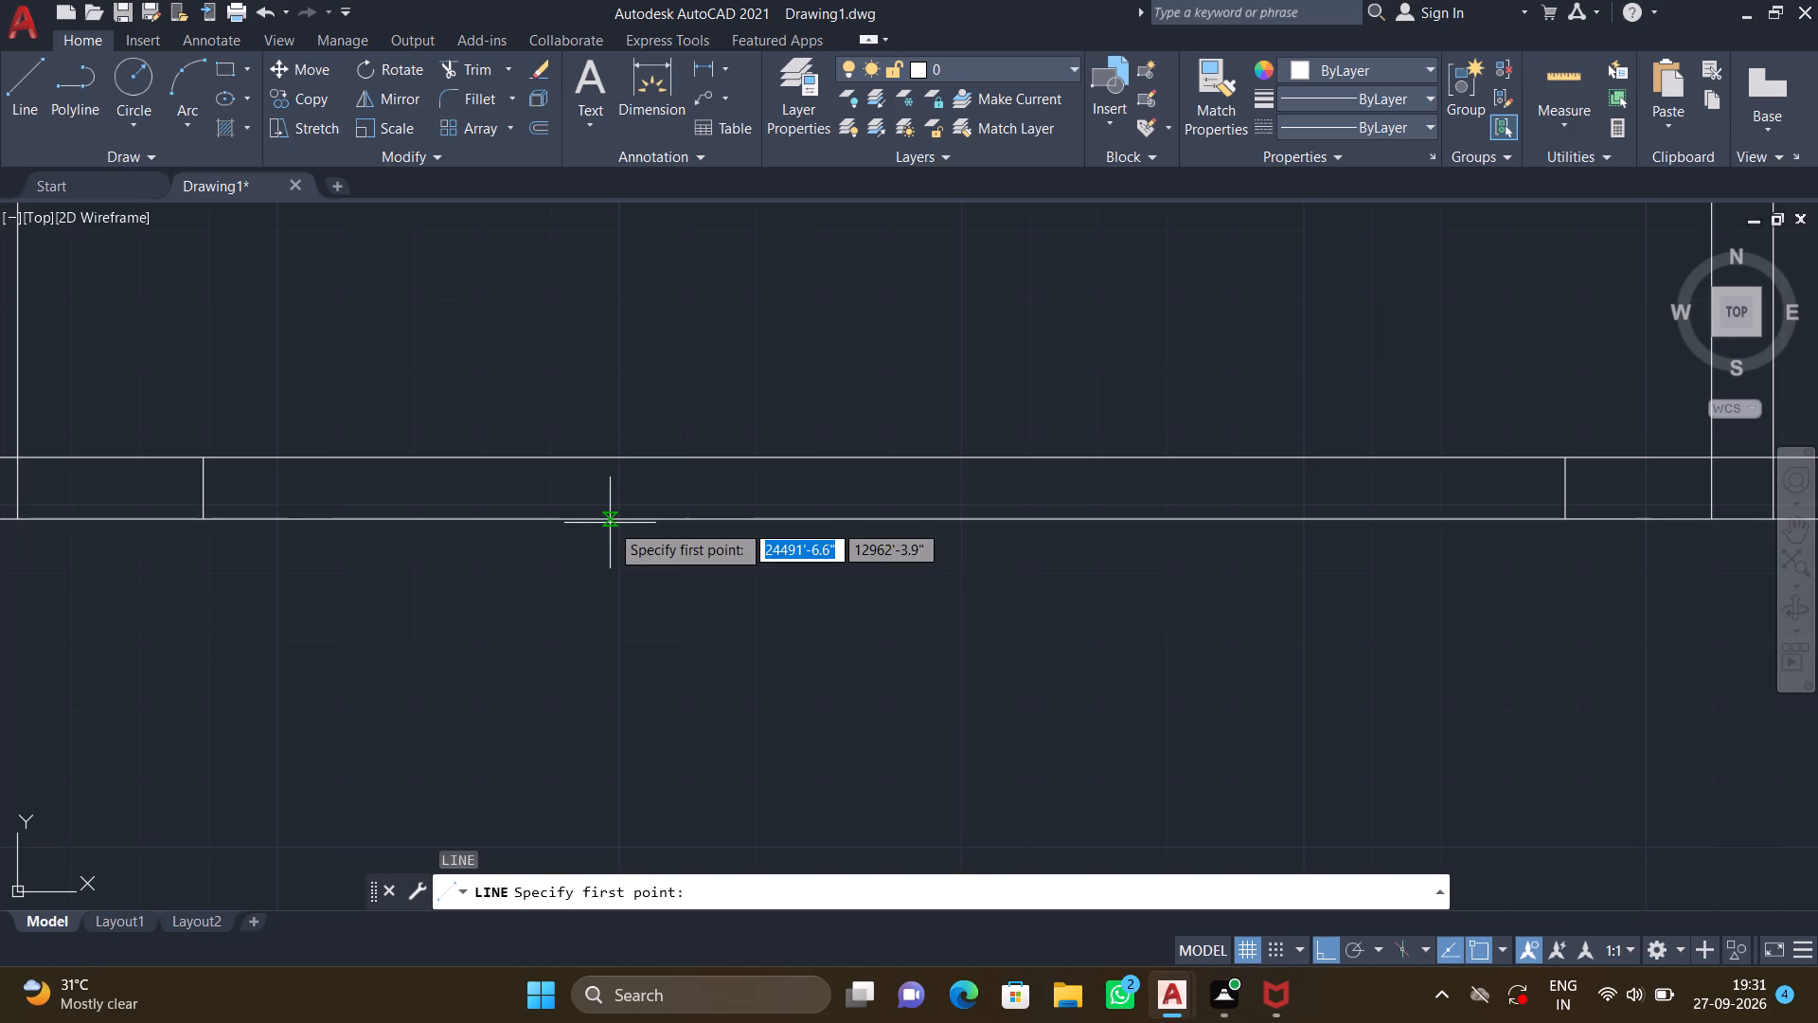
pyautogui.click(205, 519)
pyautogui.moveTo(649, 500); pyautogui.dragTo(579, 465, button='middle')
pyautogui.scroll(-1, 597, 466)
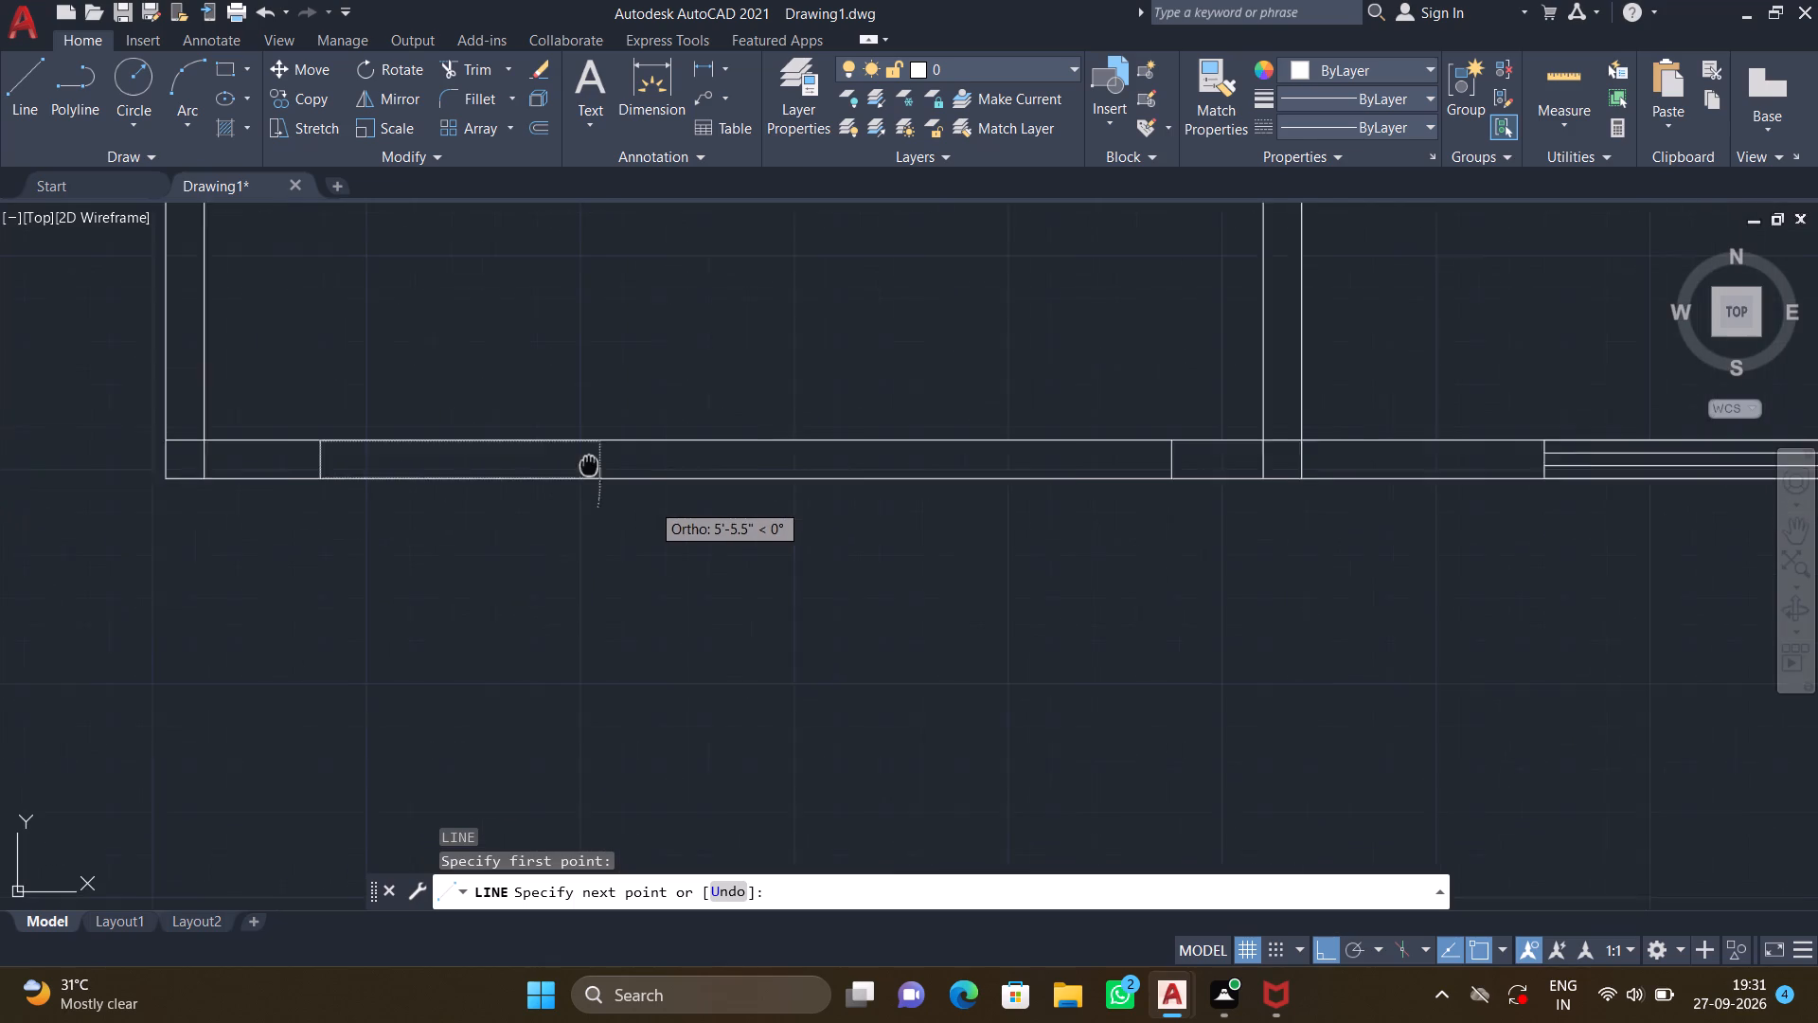
pyautogui.scroll(4, 1176, 541)
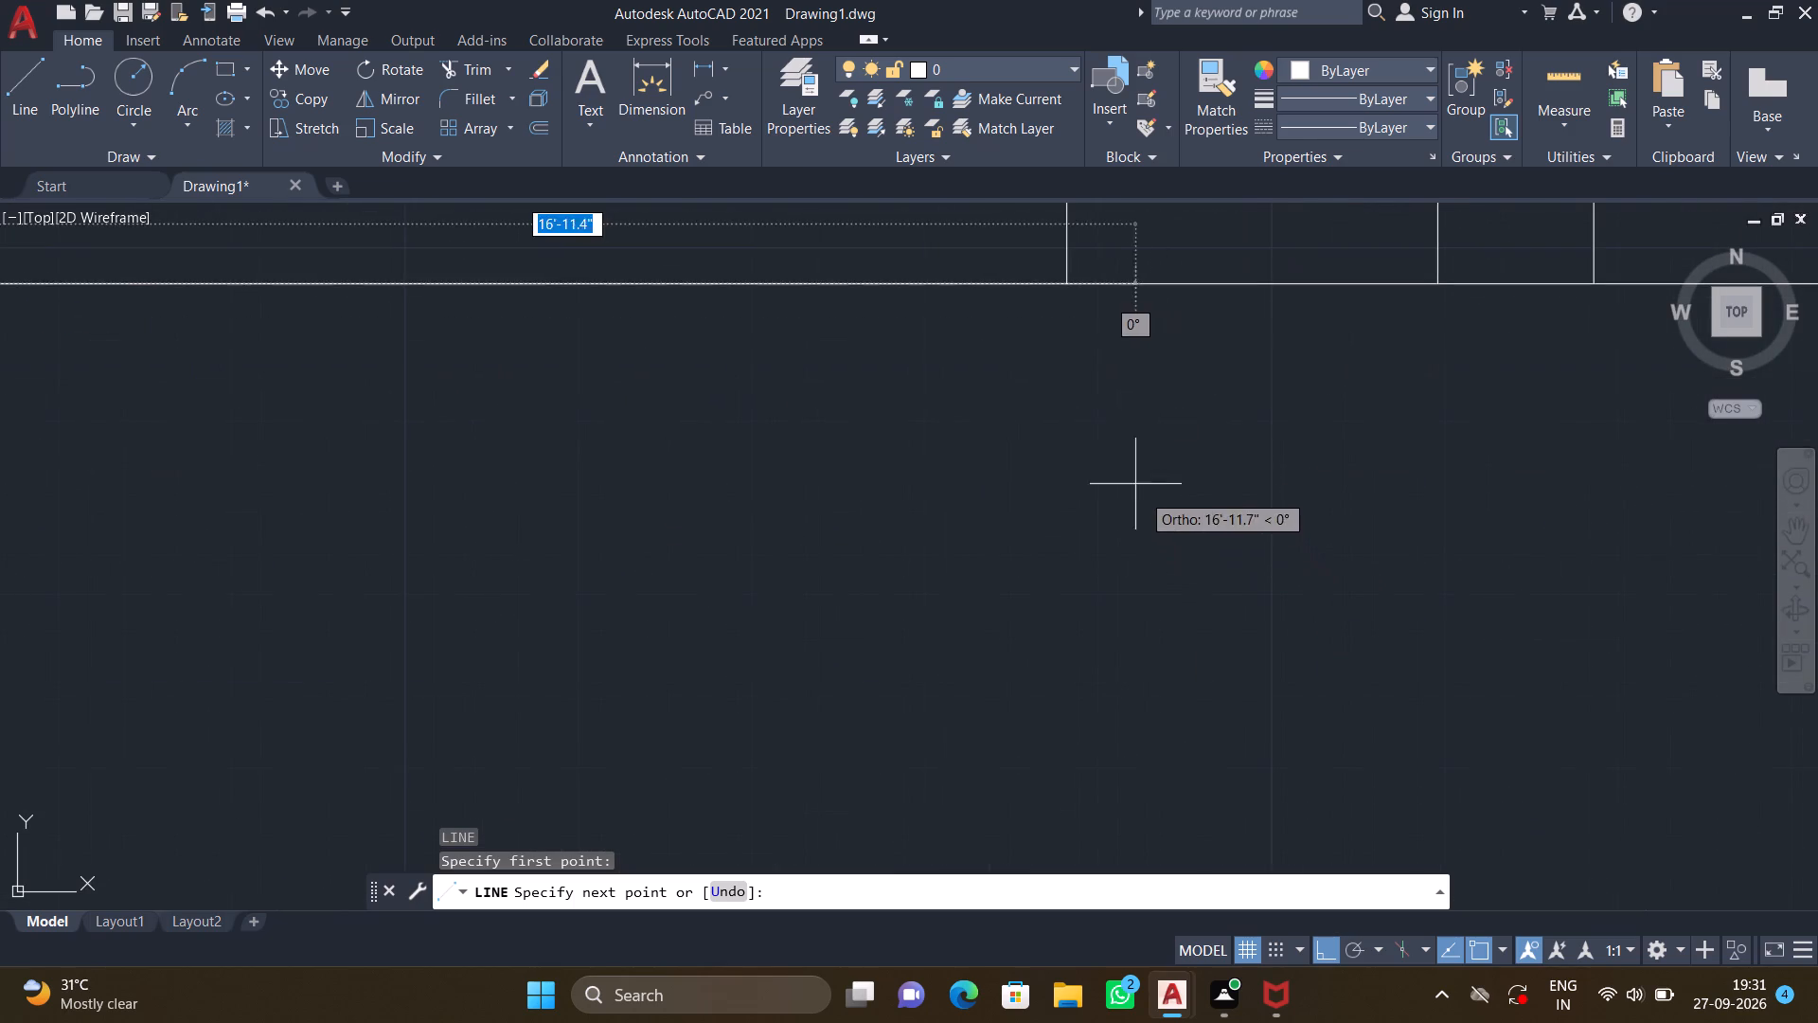
pyautogui.click(1068, 279)
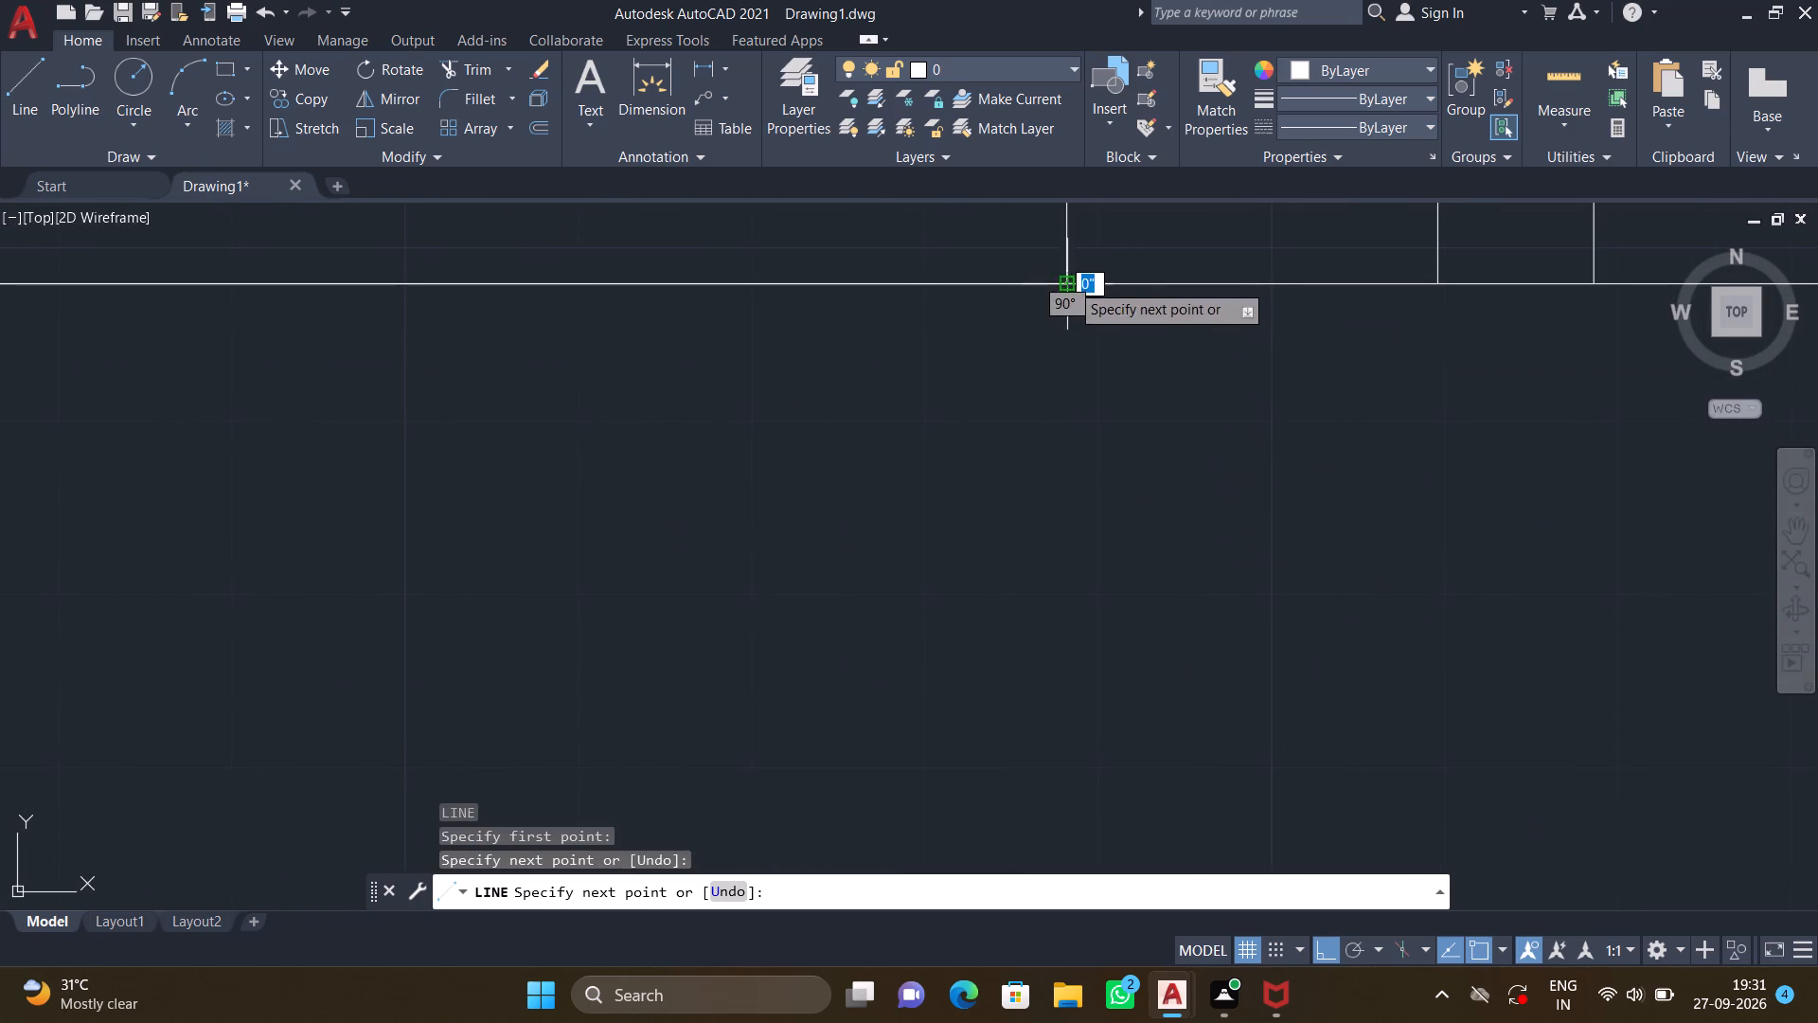
pyautogui.press('Return')
# Offset the new outer-face line 3" upward into the wall thickness.
pyautogui.moveTo(717, 371); pyautogui.dragTo(811, 519, button='middle')
pyautogui.scroll(-1, 775, 527)
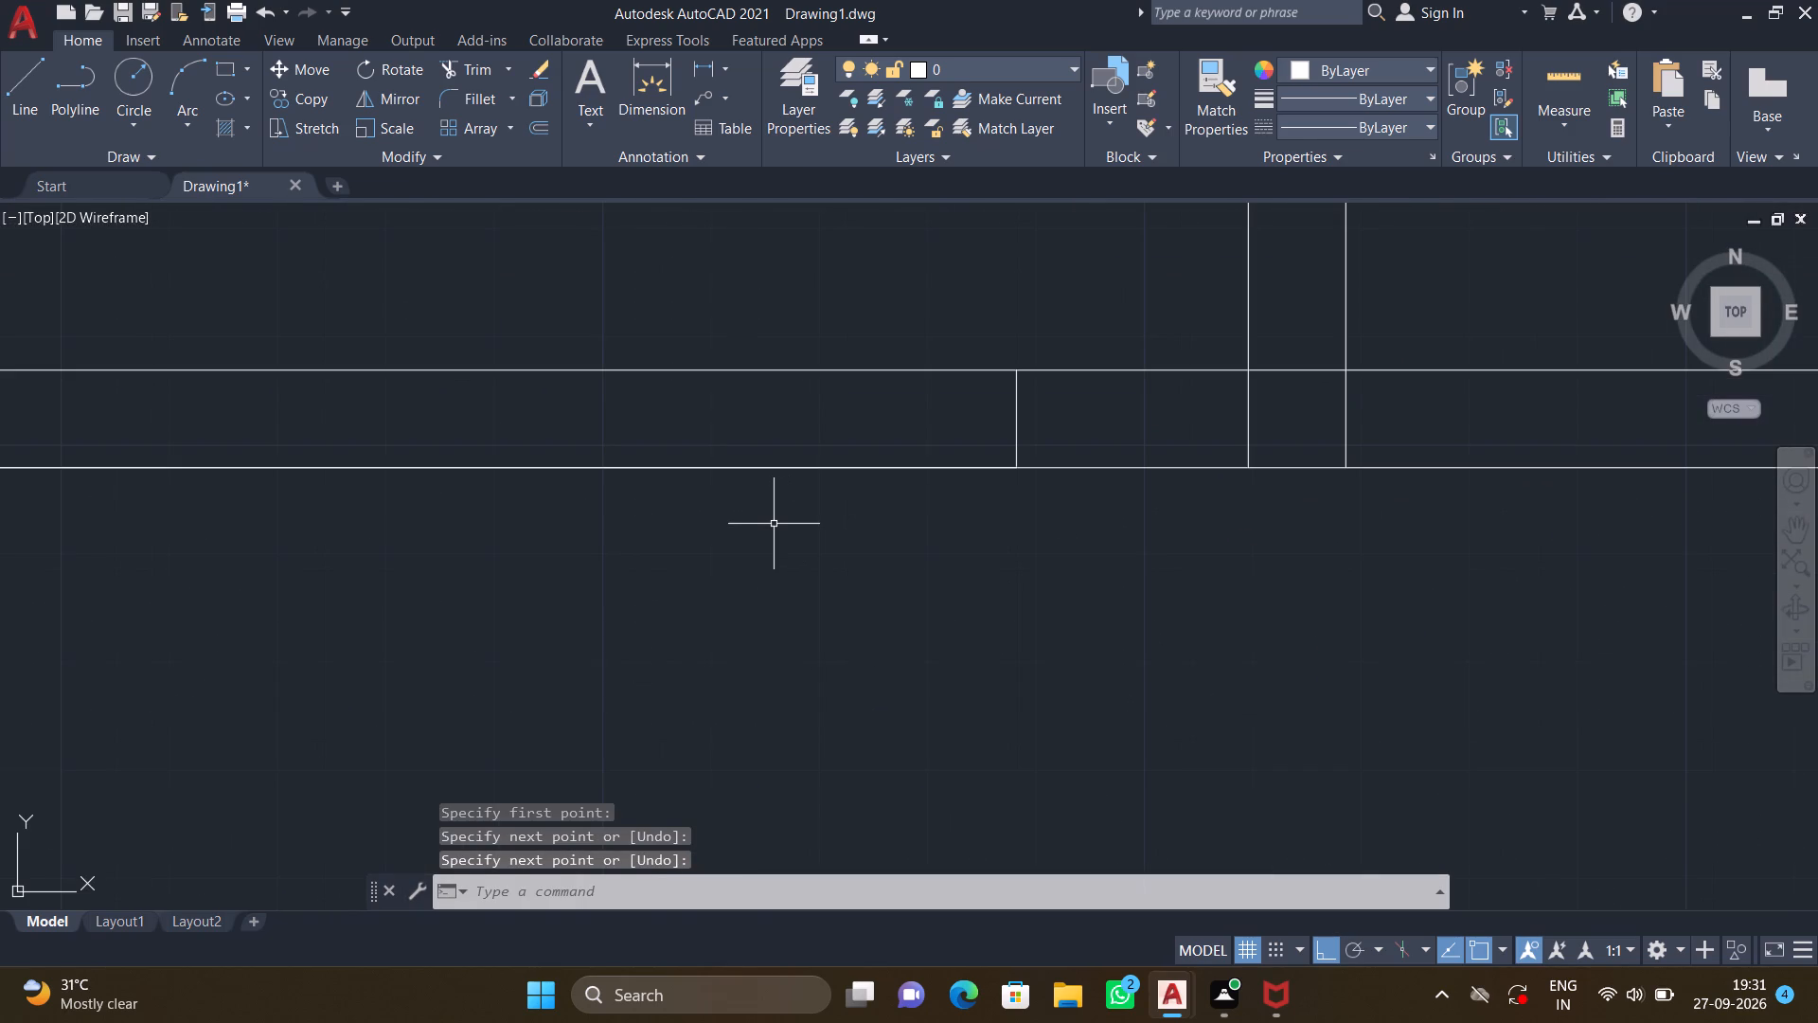
pyautogui.press('o')
pyautogui.press('Return')
pyautogui.write('3"')
pyautogui.press('Return')
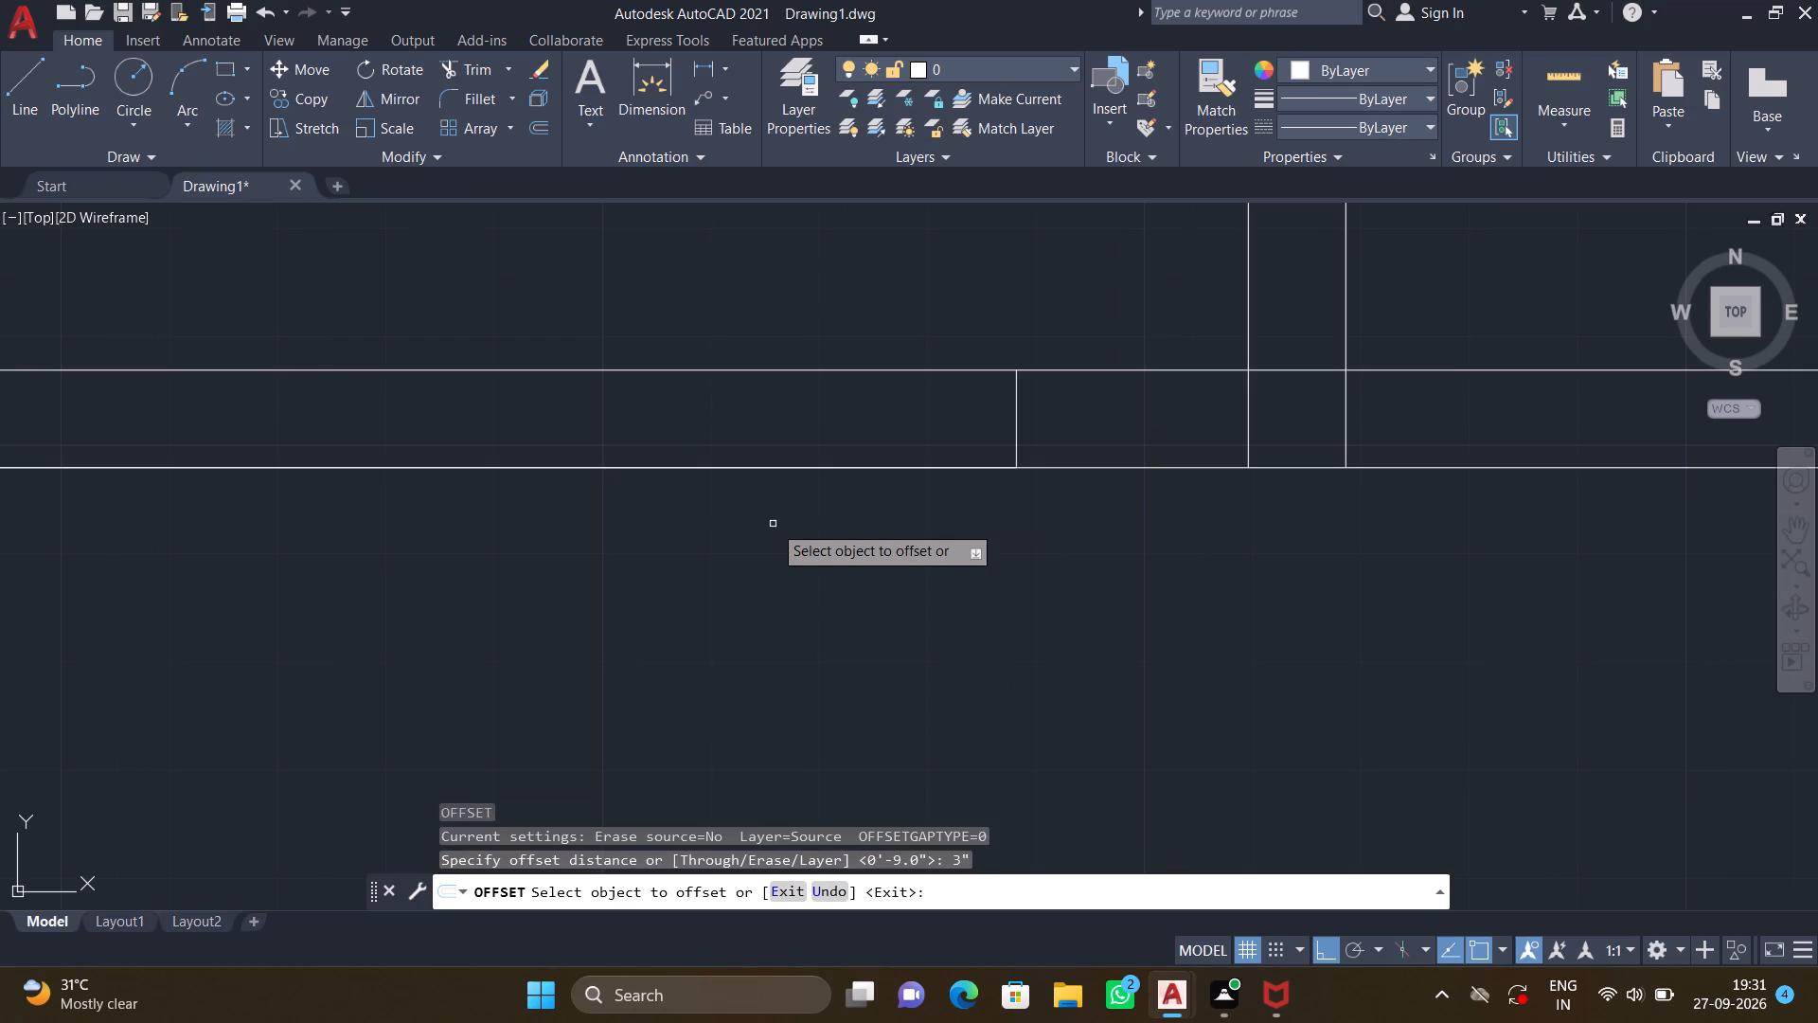
pyautogui.click(774, 467)
pyautogui.click(764, 429)
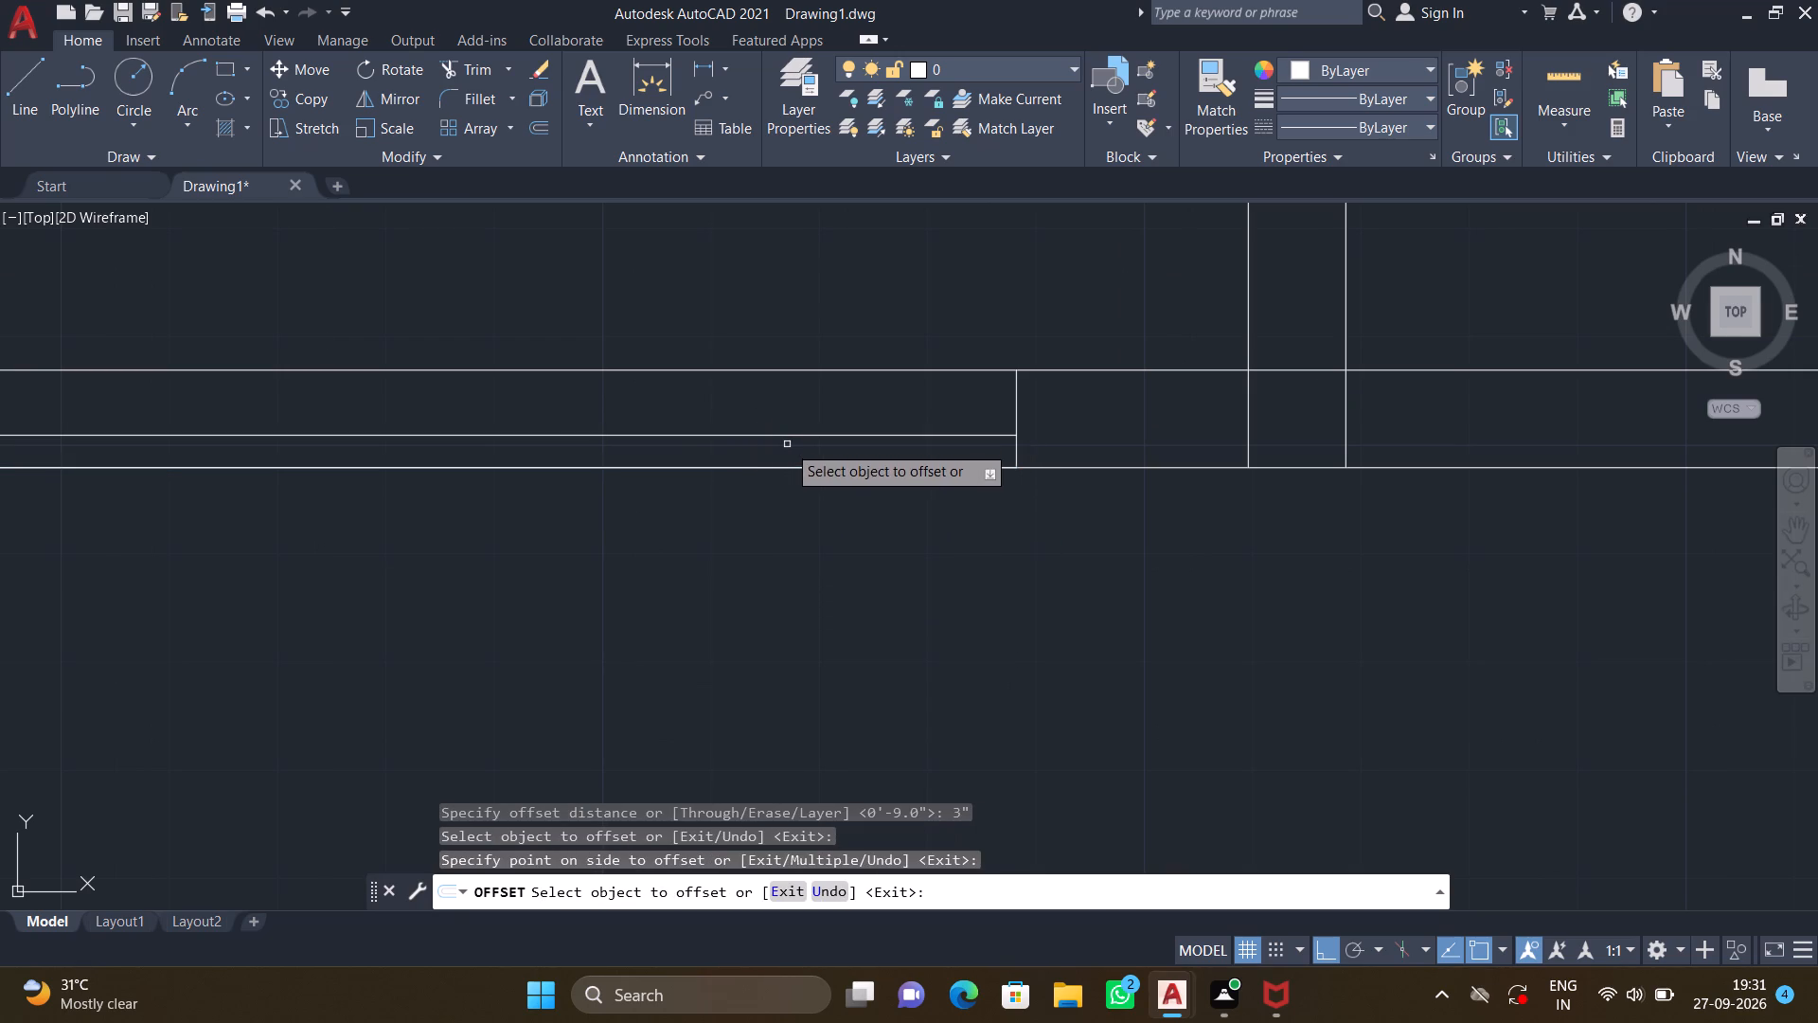
pyautogui.press('Escape')
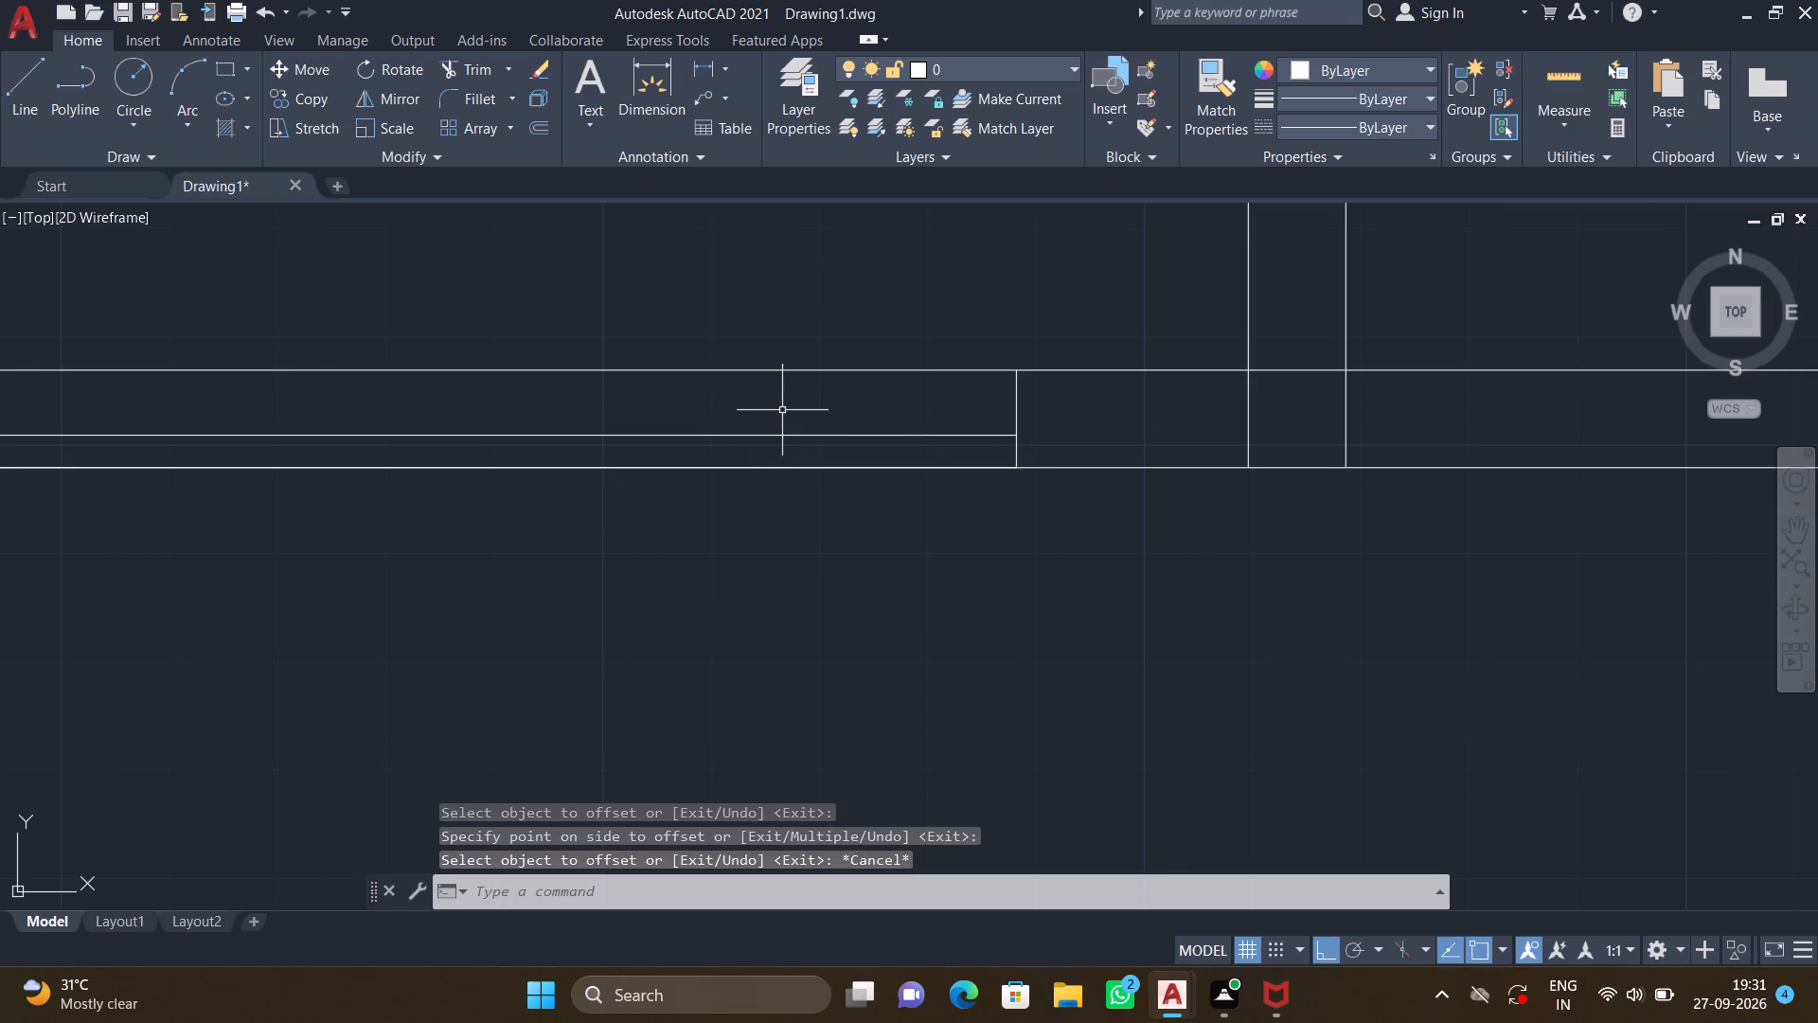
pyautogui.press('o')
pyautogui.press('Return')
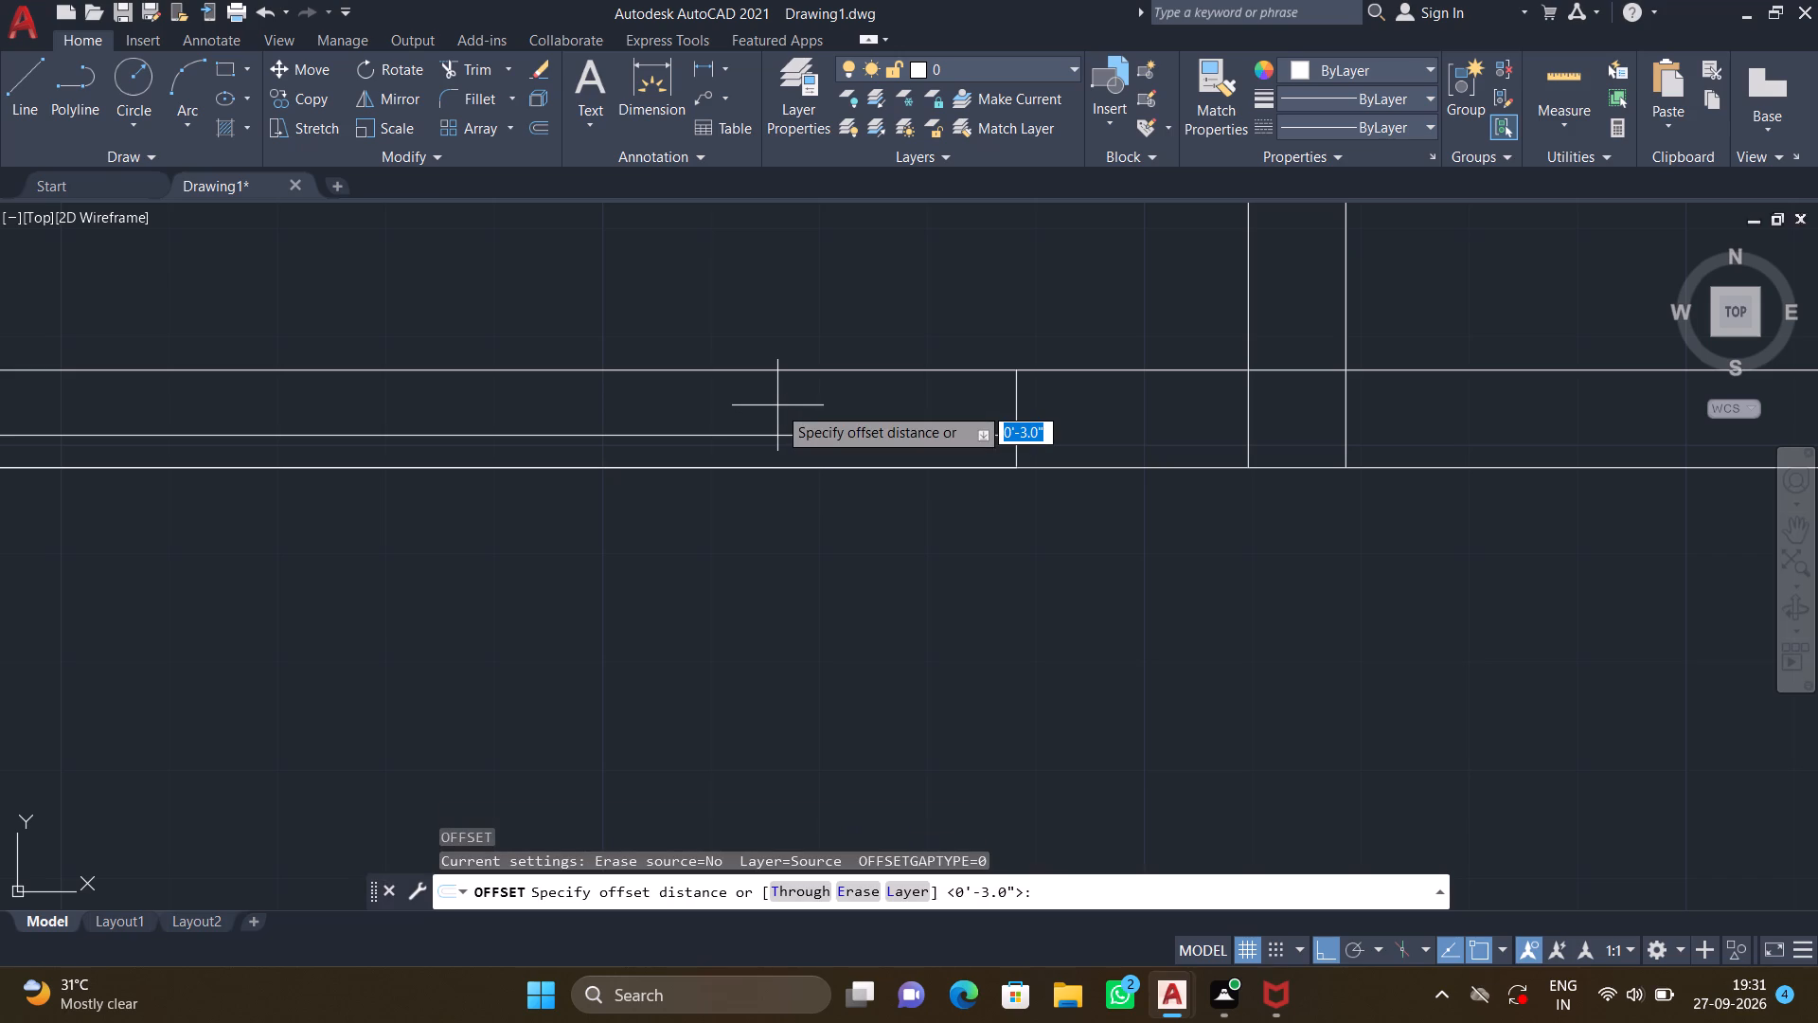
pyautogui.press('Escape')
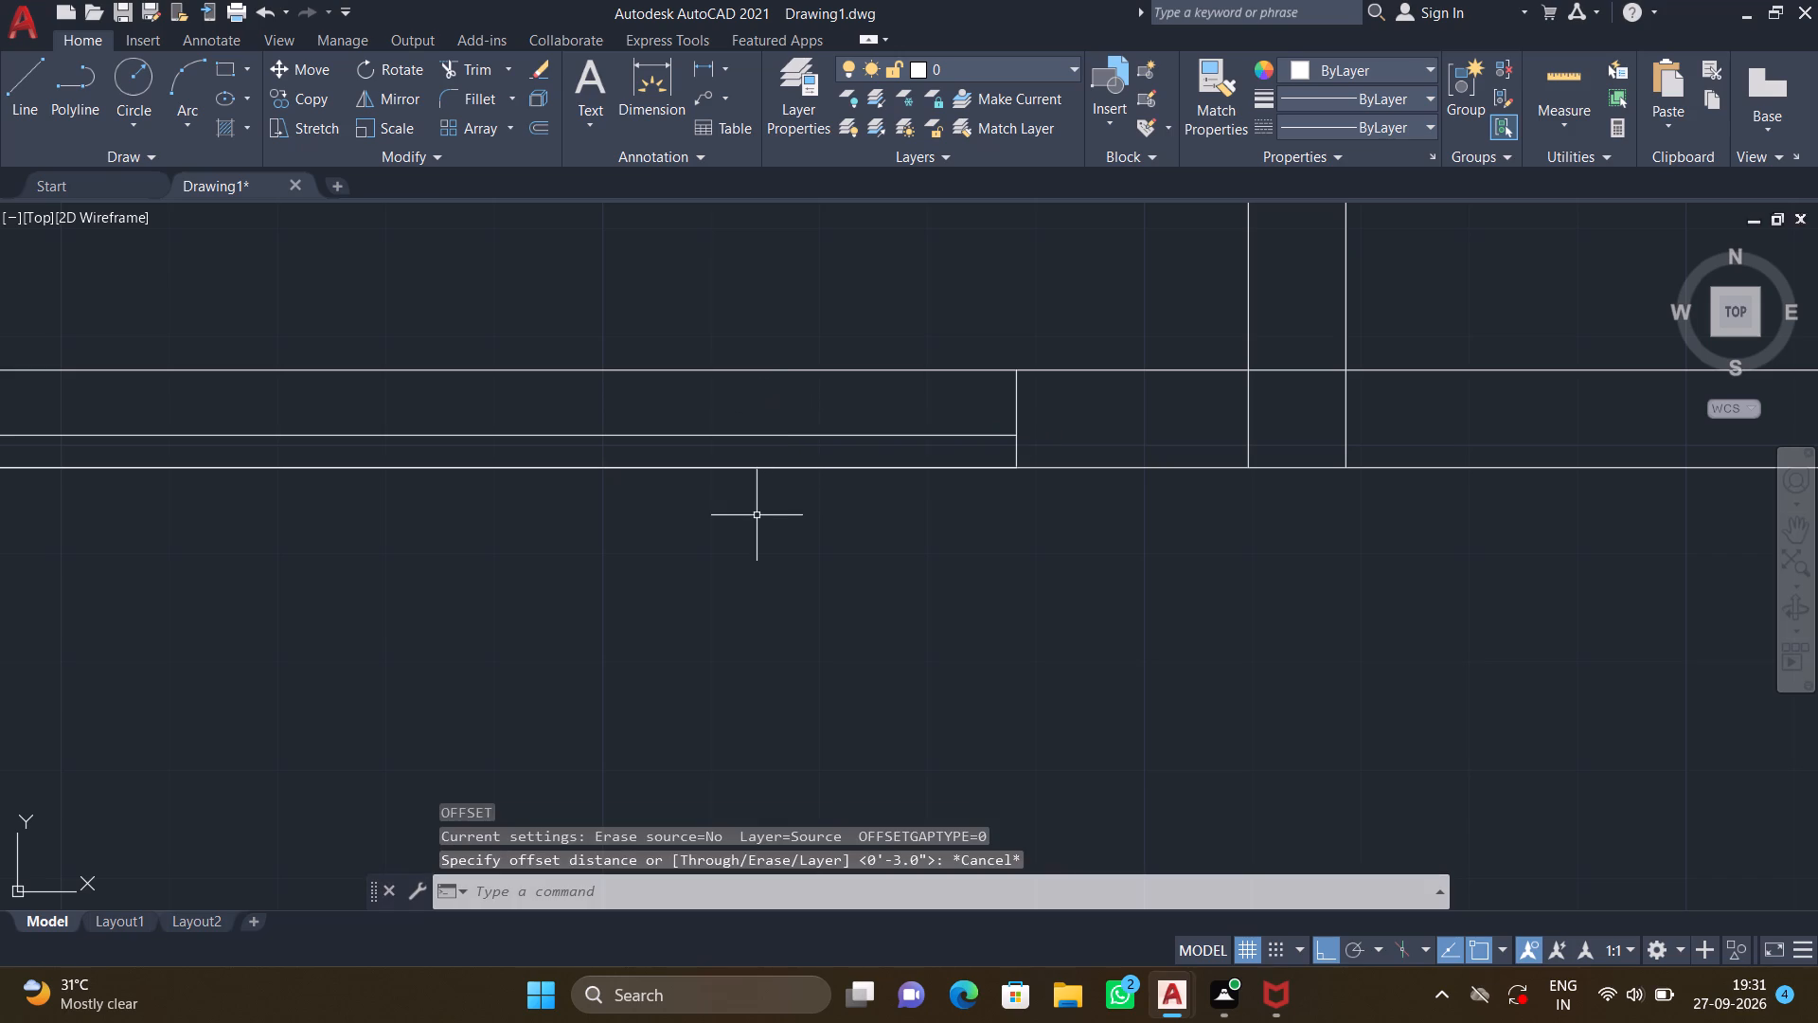
# Delete the source line overlapping the wall's outer face between the two jambs.
pyautogui.click(767, 466)
pyautogui.press('Delete')
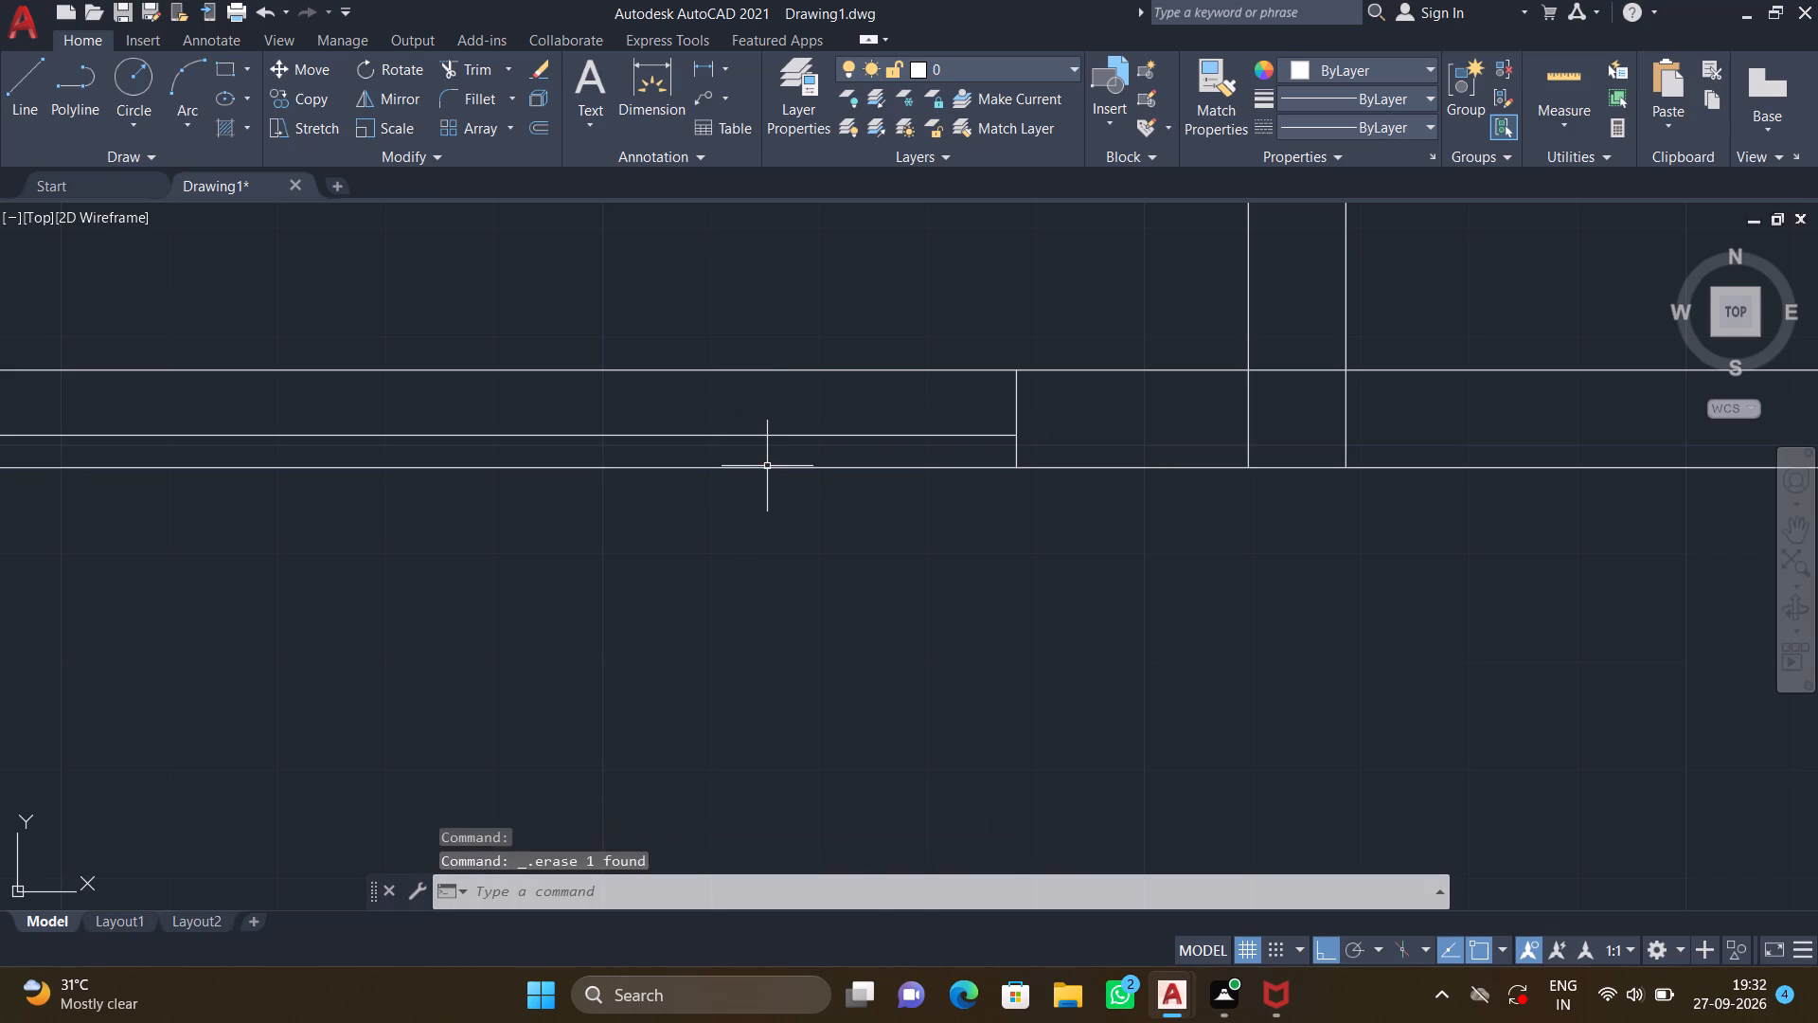
# Draw a horizontal line about 16'-6.5" long along the wall's inner face, connecting the upper ends of the two jambs.
pyautogui.scroll(-2, 637, 438)
pyautogui.moveTo(615, 452); pyautogui.dragTo(881, 462, button='middle')
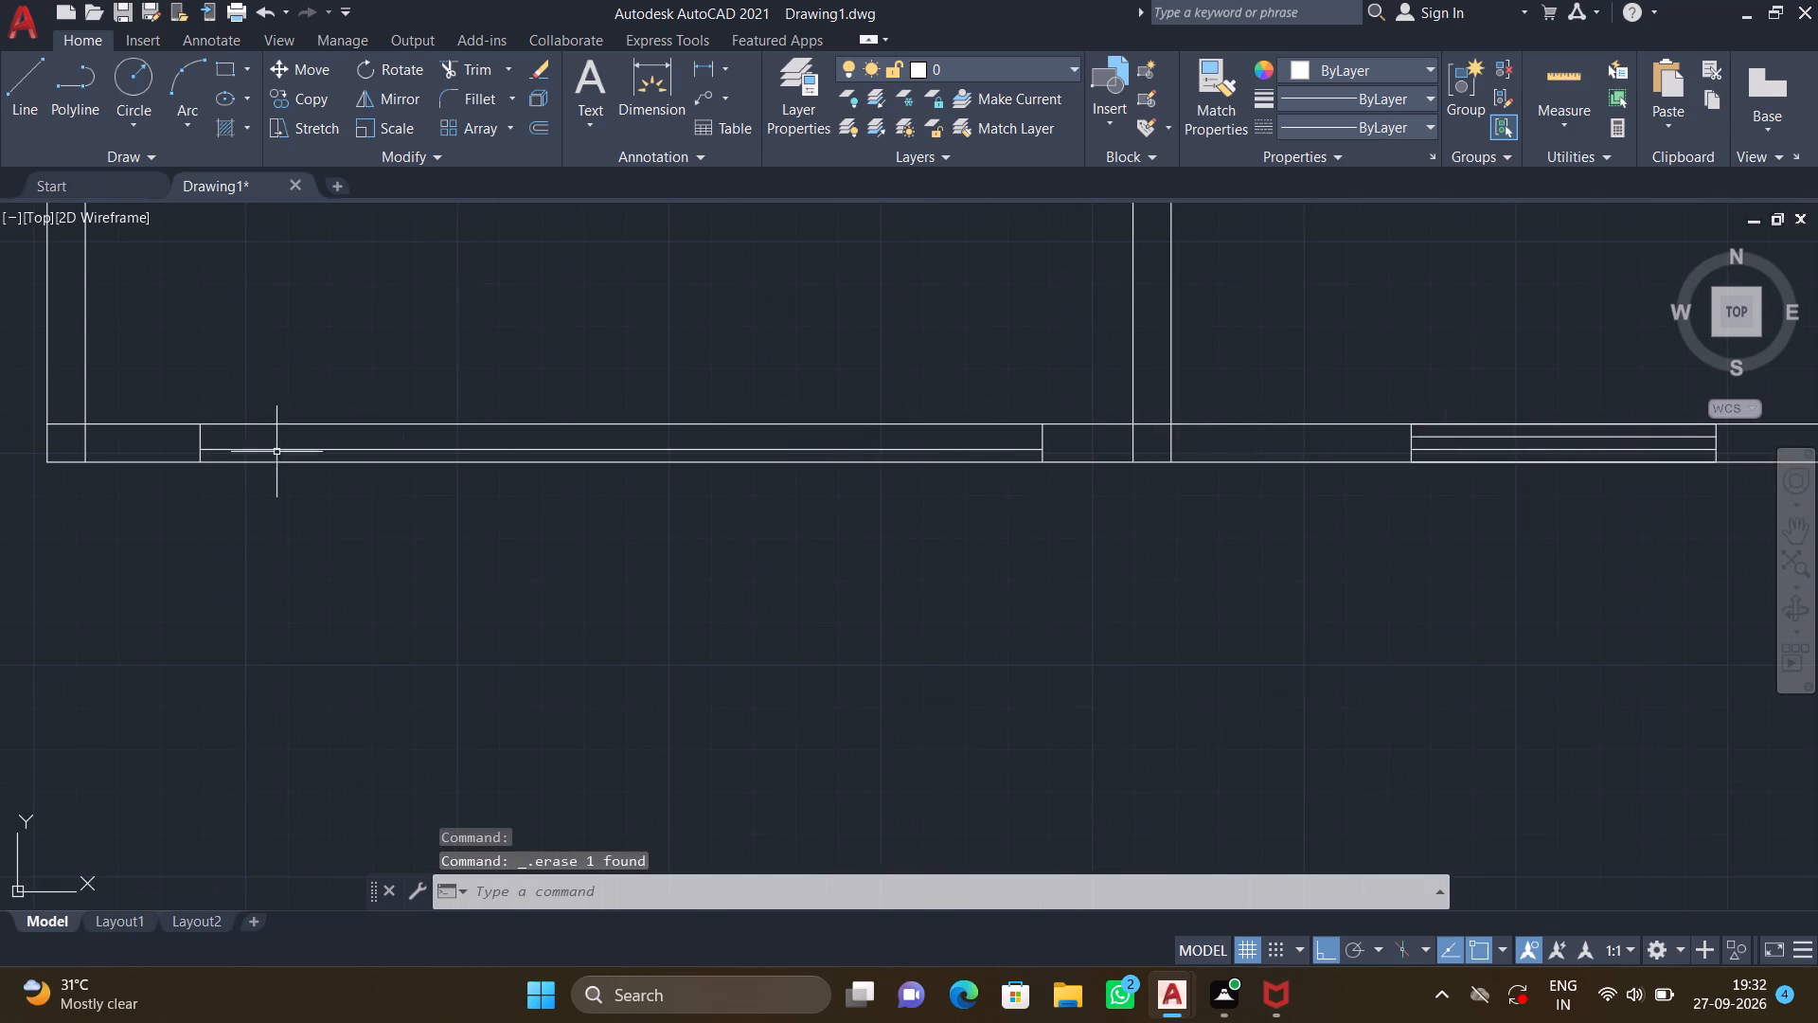
pyautogui.scroll(3, 275, 444)
pyautogui.moveTo(358, 432); pyautogui.dragTo(581, 482, button='middle')
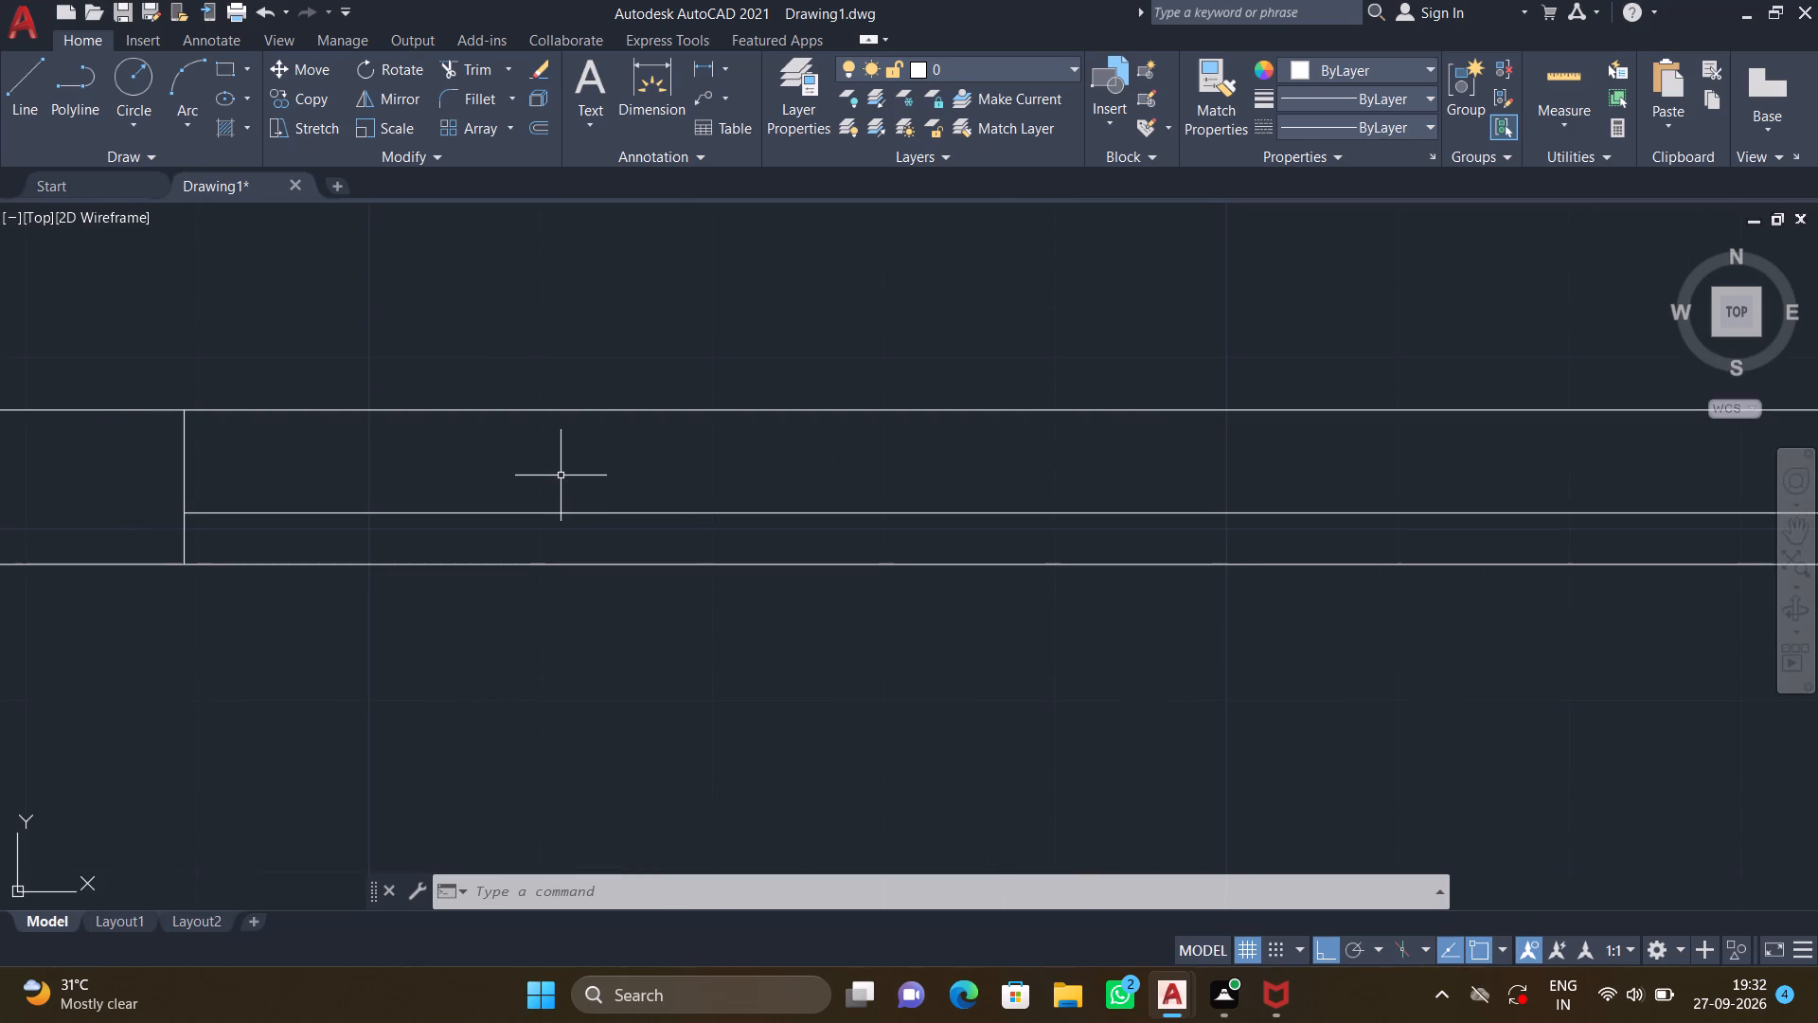
pyautogui.press('l')
pyautogui.press('Return')
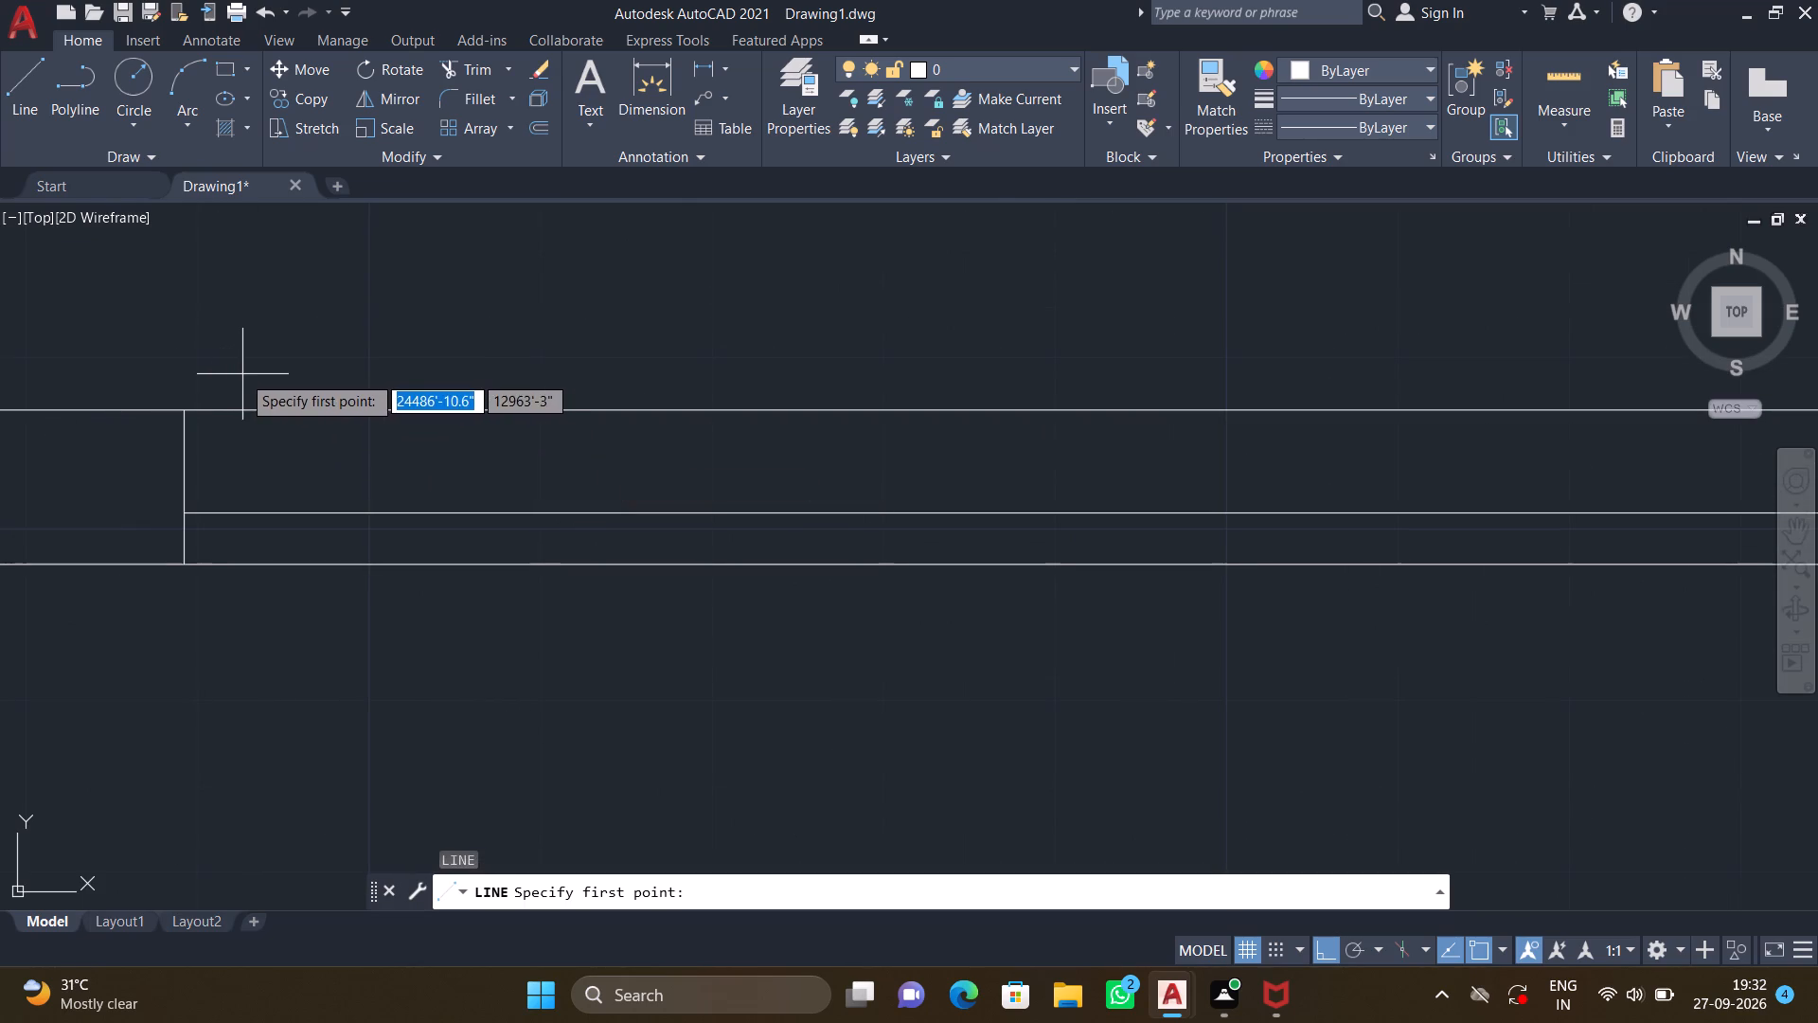
pyautogui.click(186, 406)
pyautogui.moveTo(730, 480); pyautogui.dragTo(725, 480, button='middle')
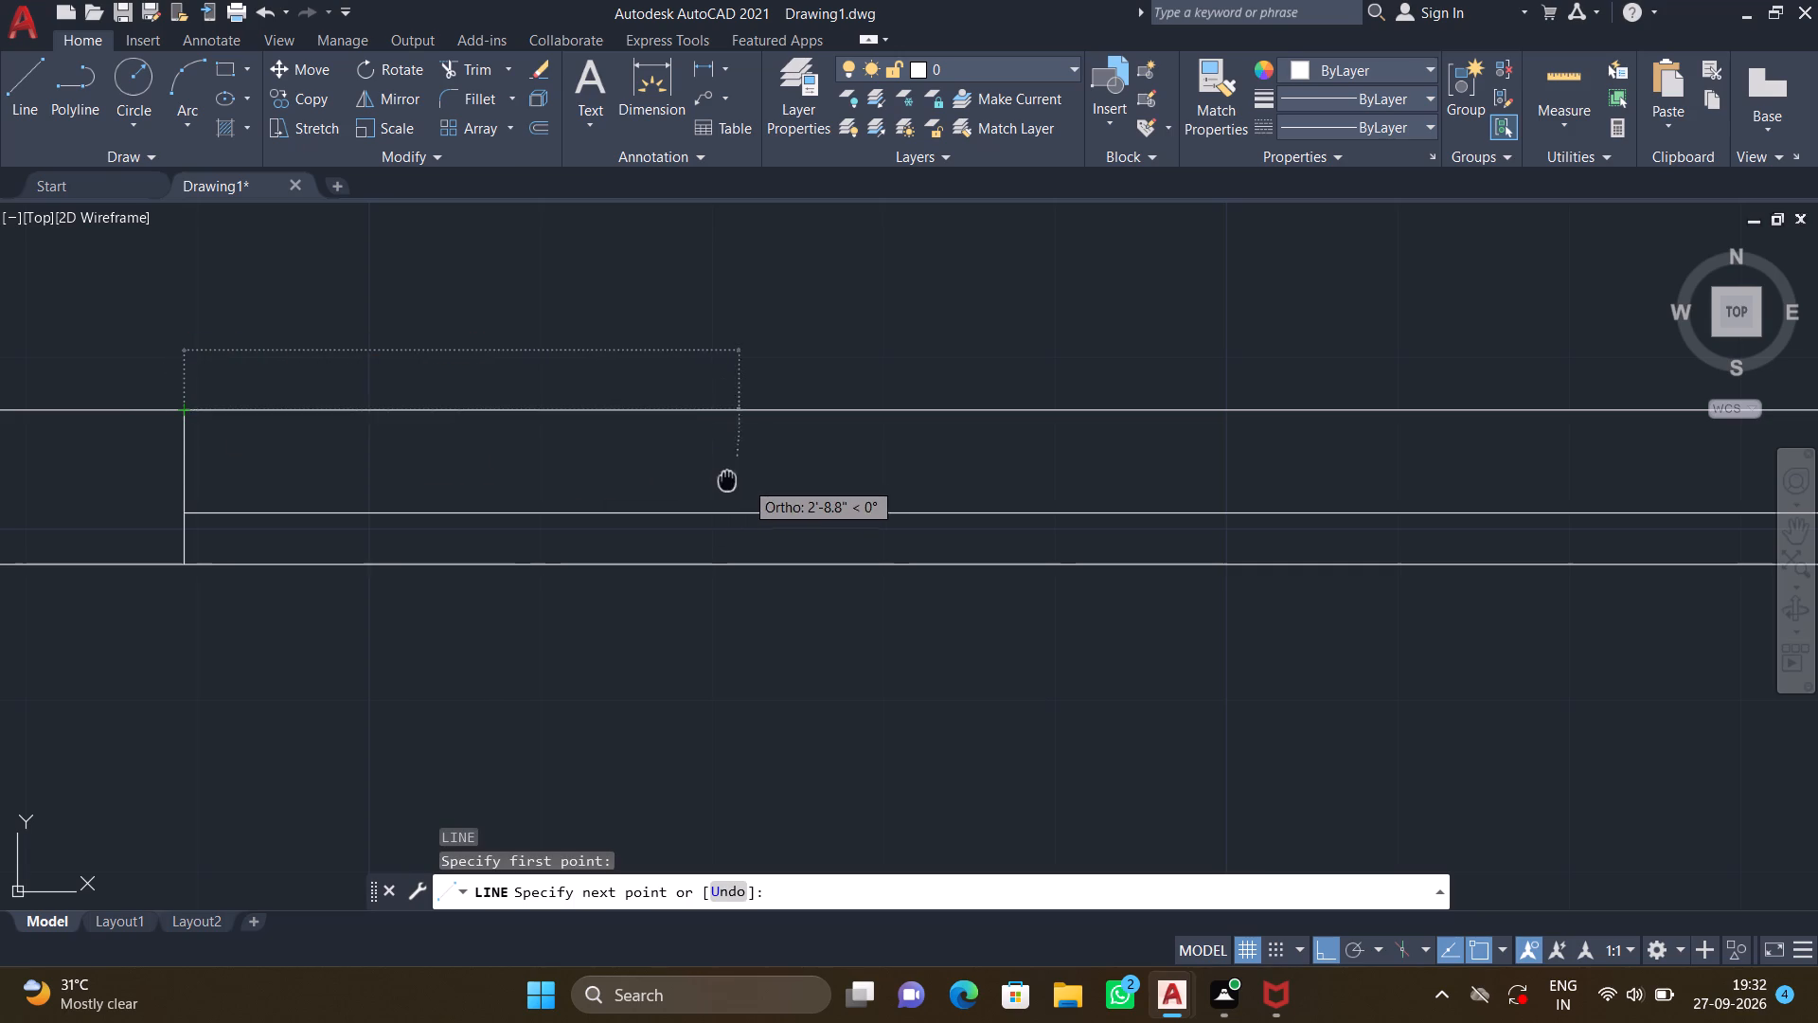
pyautogui.moveTo(725, 480); pyautogui.dragTo(644, 471, button='middle')
pyautogui.scroll(-3, 651, 460)
pyautogui.moveTo(872, 458); pyautogui.dragTo(669, 419, button='middle')
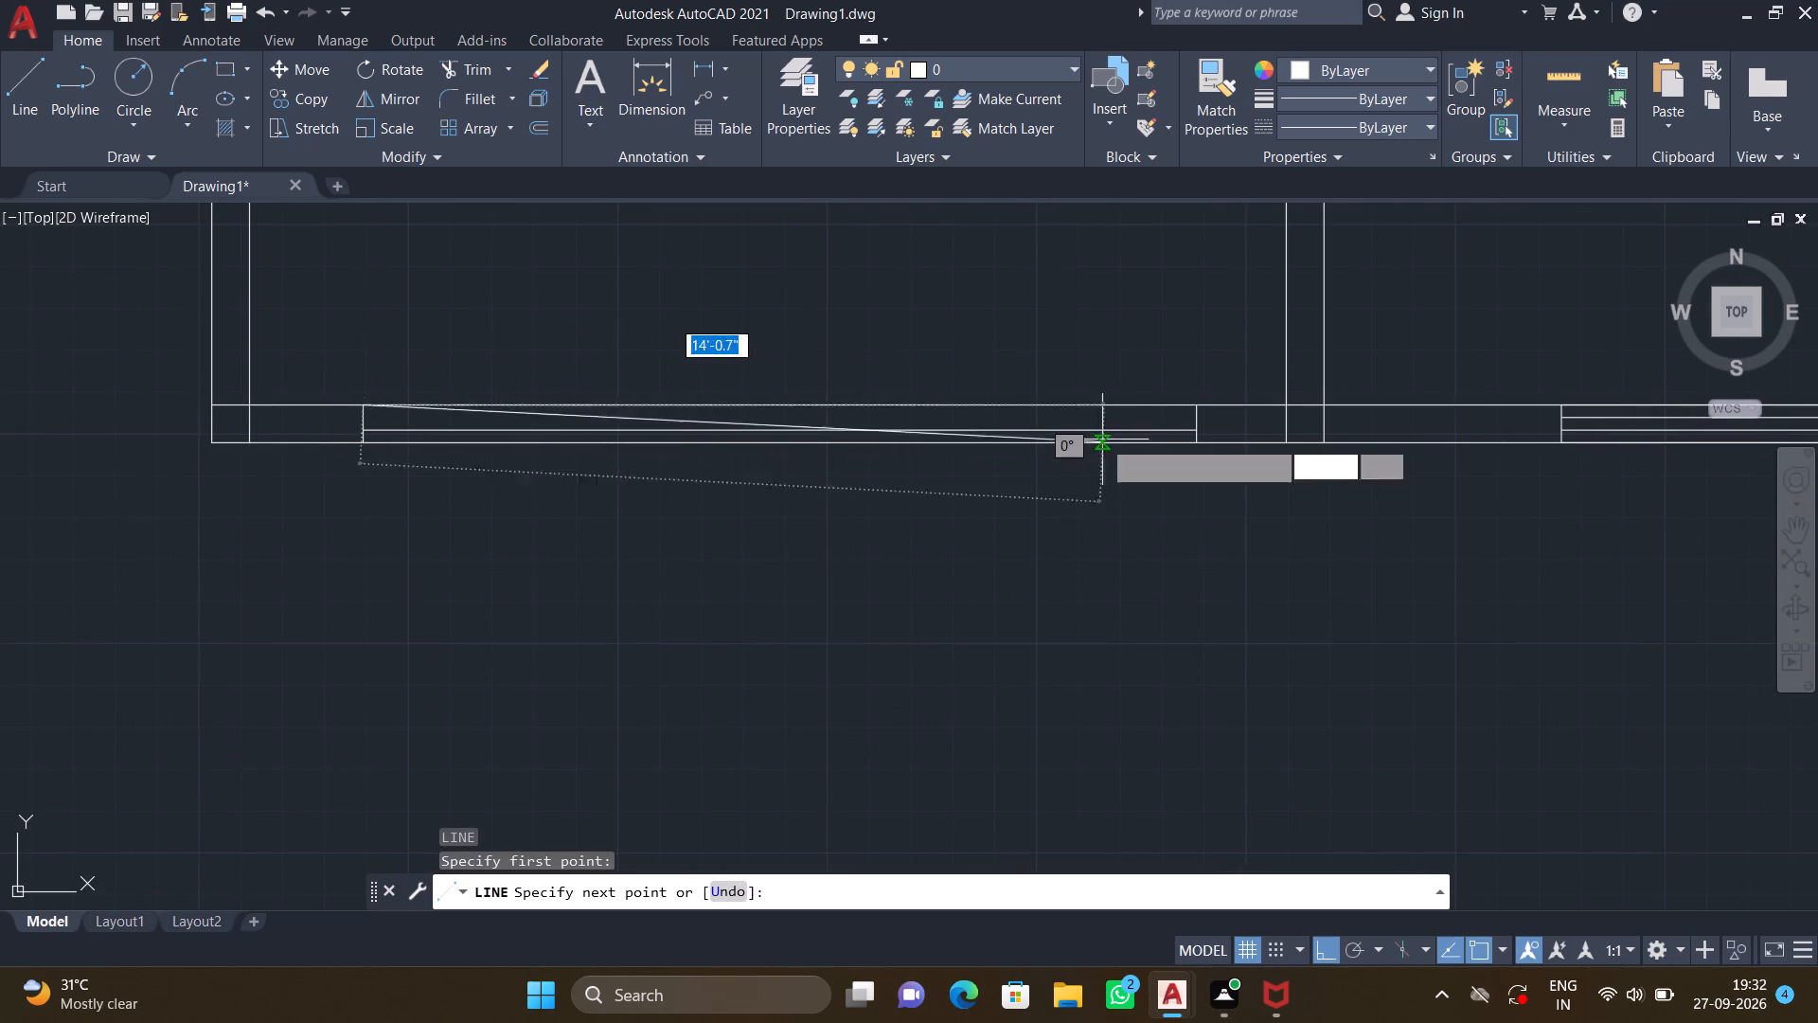
pyautogui.scroll(4, 1185, 396)
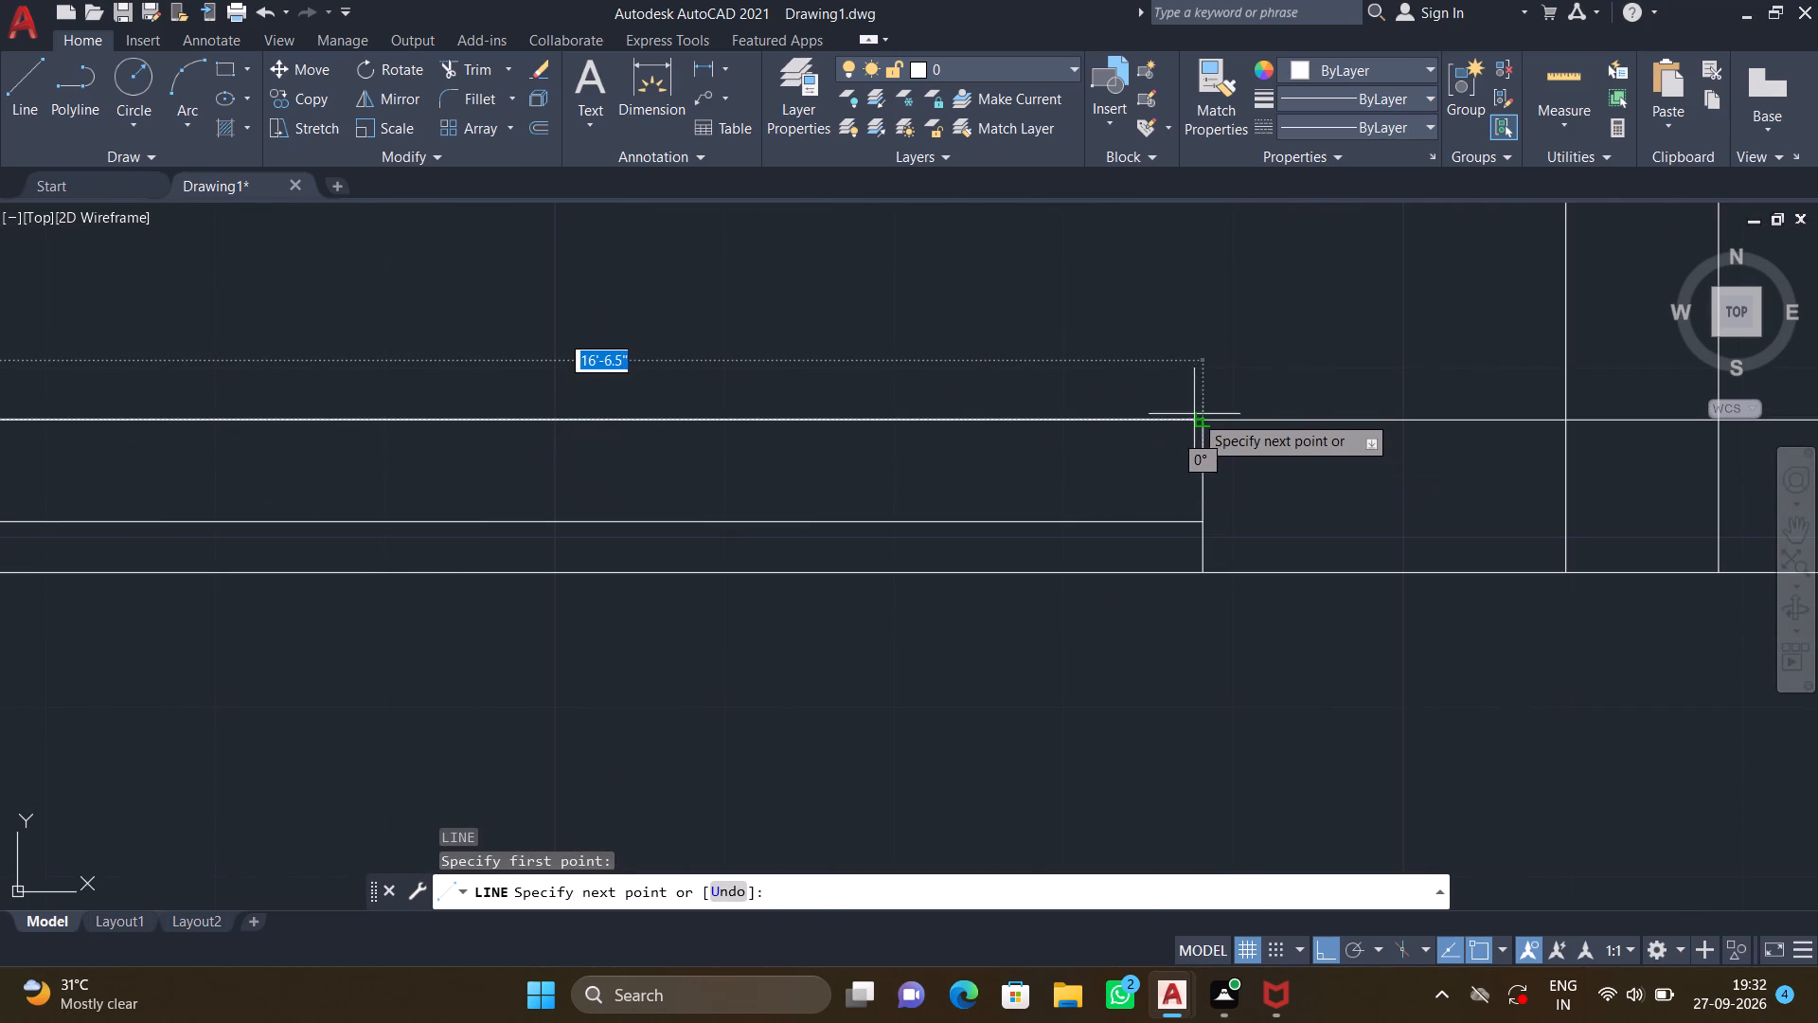
pyautogui.click(1203, 422)
pyautogui.press('Return')
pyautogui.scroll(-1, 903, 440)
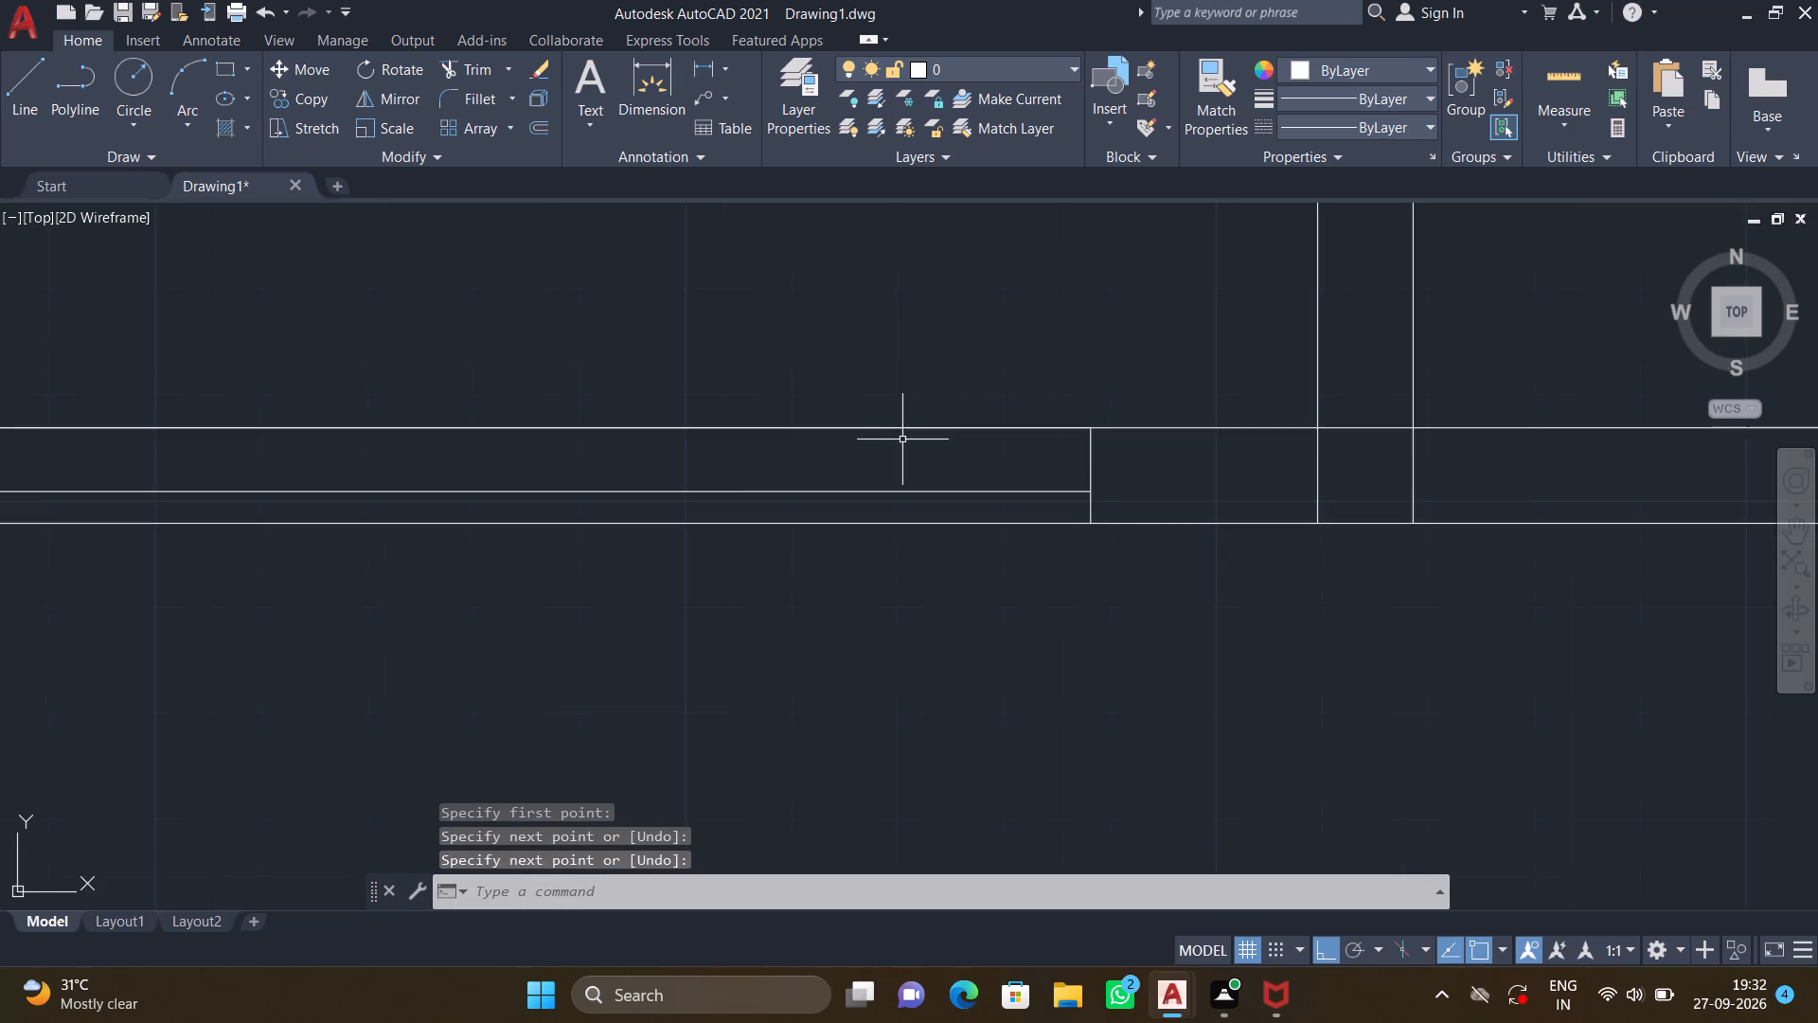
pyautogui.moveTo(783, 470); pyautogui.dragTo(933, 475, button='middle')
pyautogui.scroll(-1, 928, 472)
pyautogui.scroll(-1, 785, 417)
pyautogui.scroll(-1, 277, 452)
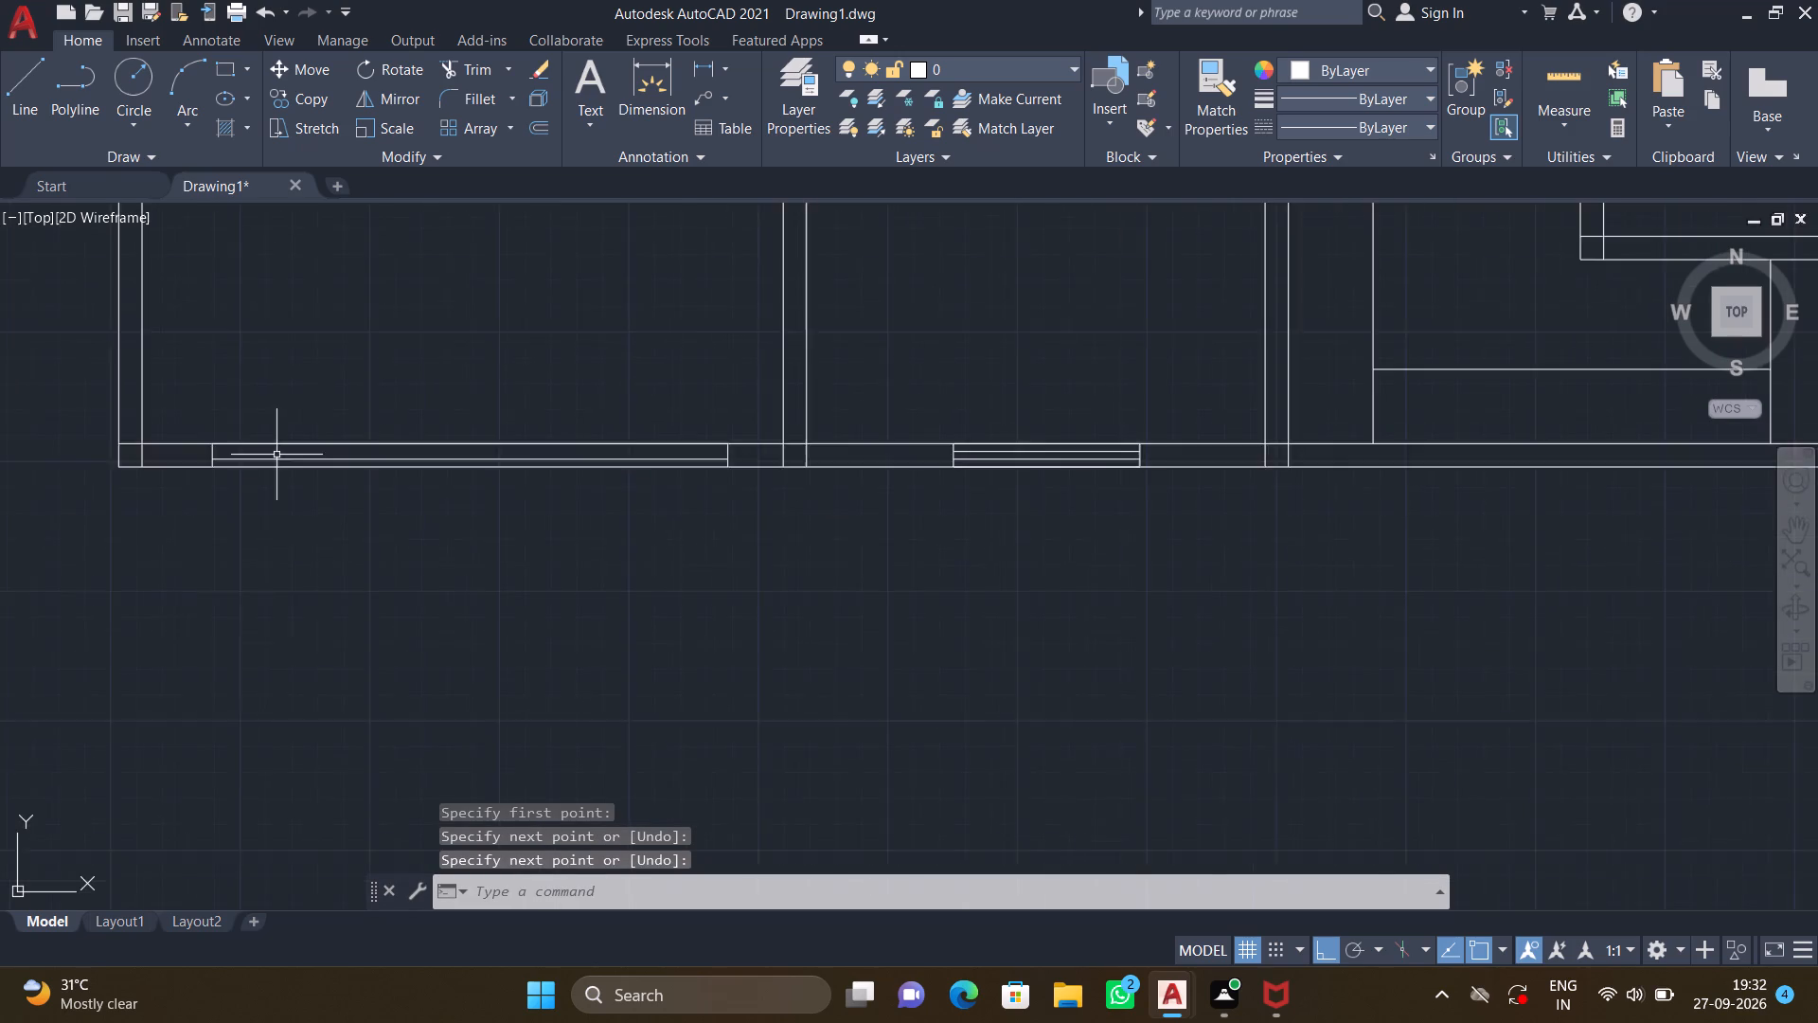
# Offset the new inner-face line between the two jambs 3" downward into the wall thickness.
pyautogui.scroll(4, 276, 455)
pyautogui.press('o')
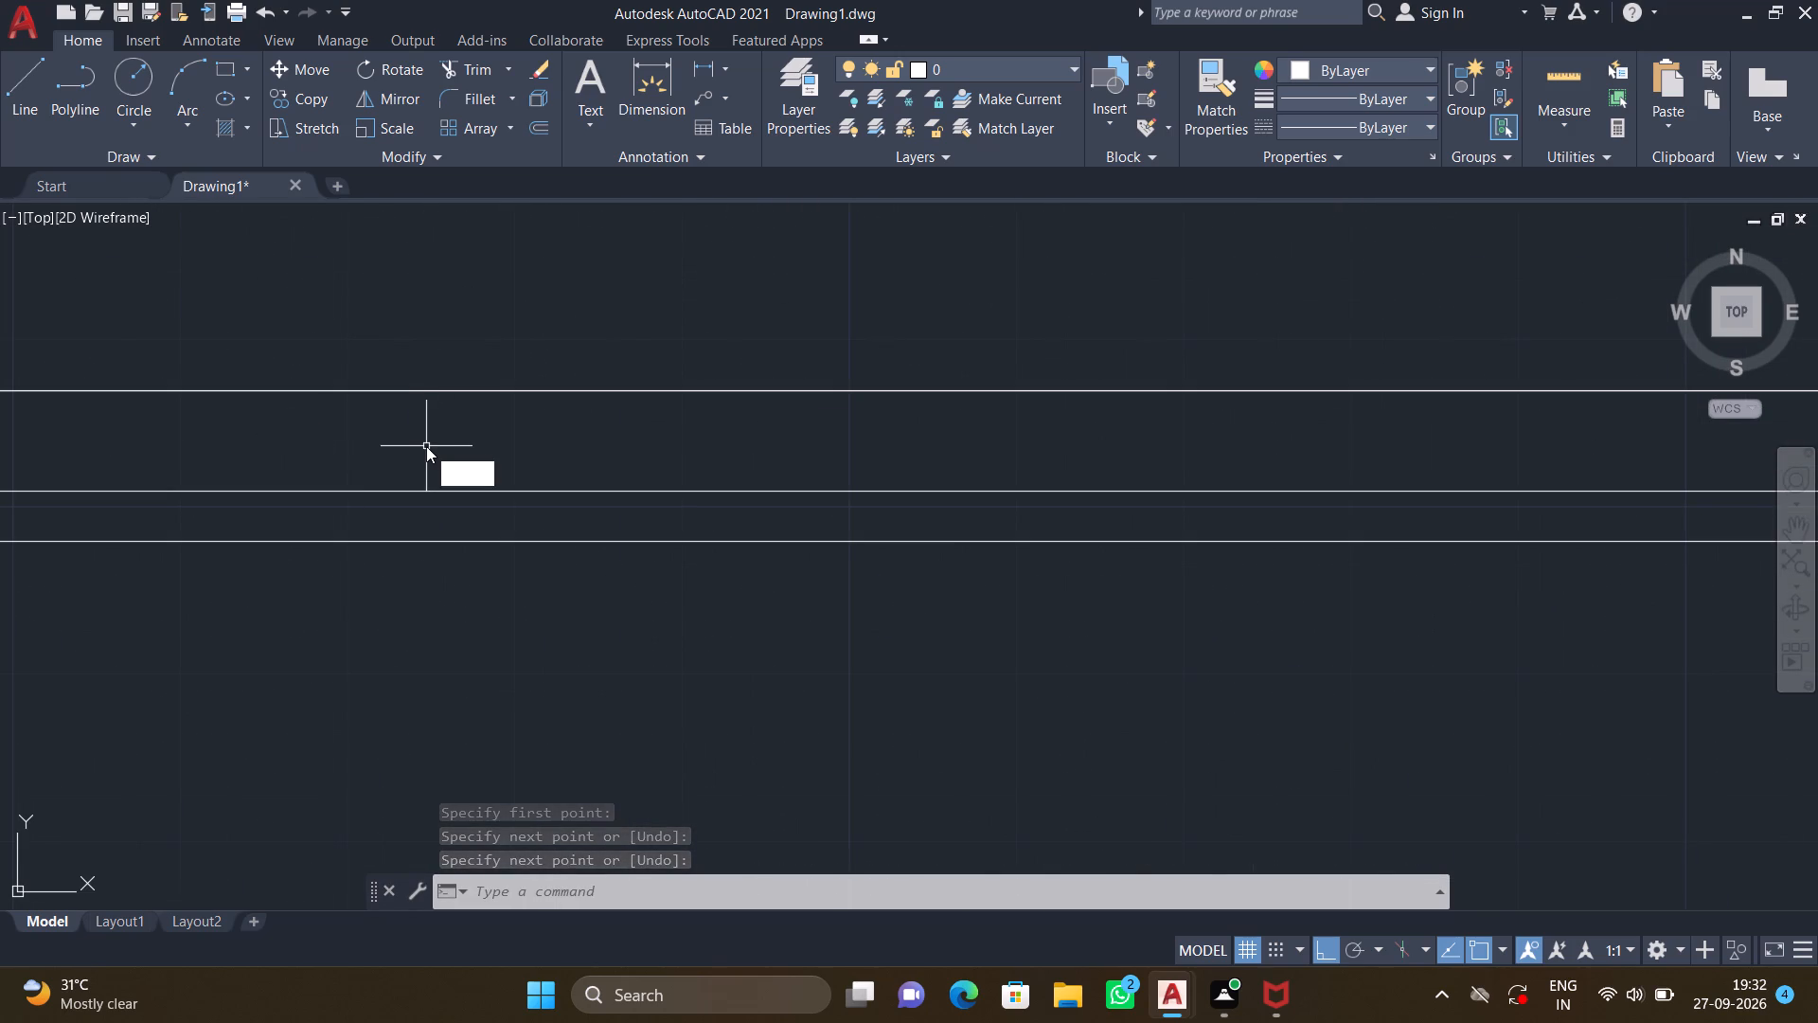
pyautogui.press('Return')
pyautogui.press('3')
pyautogui.hotkey('shift', '"')
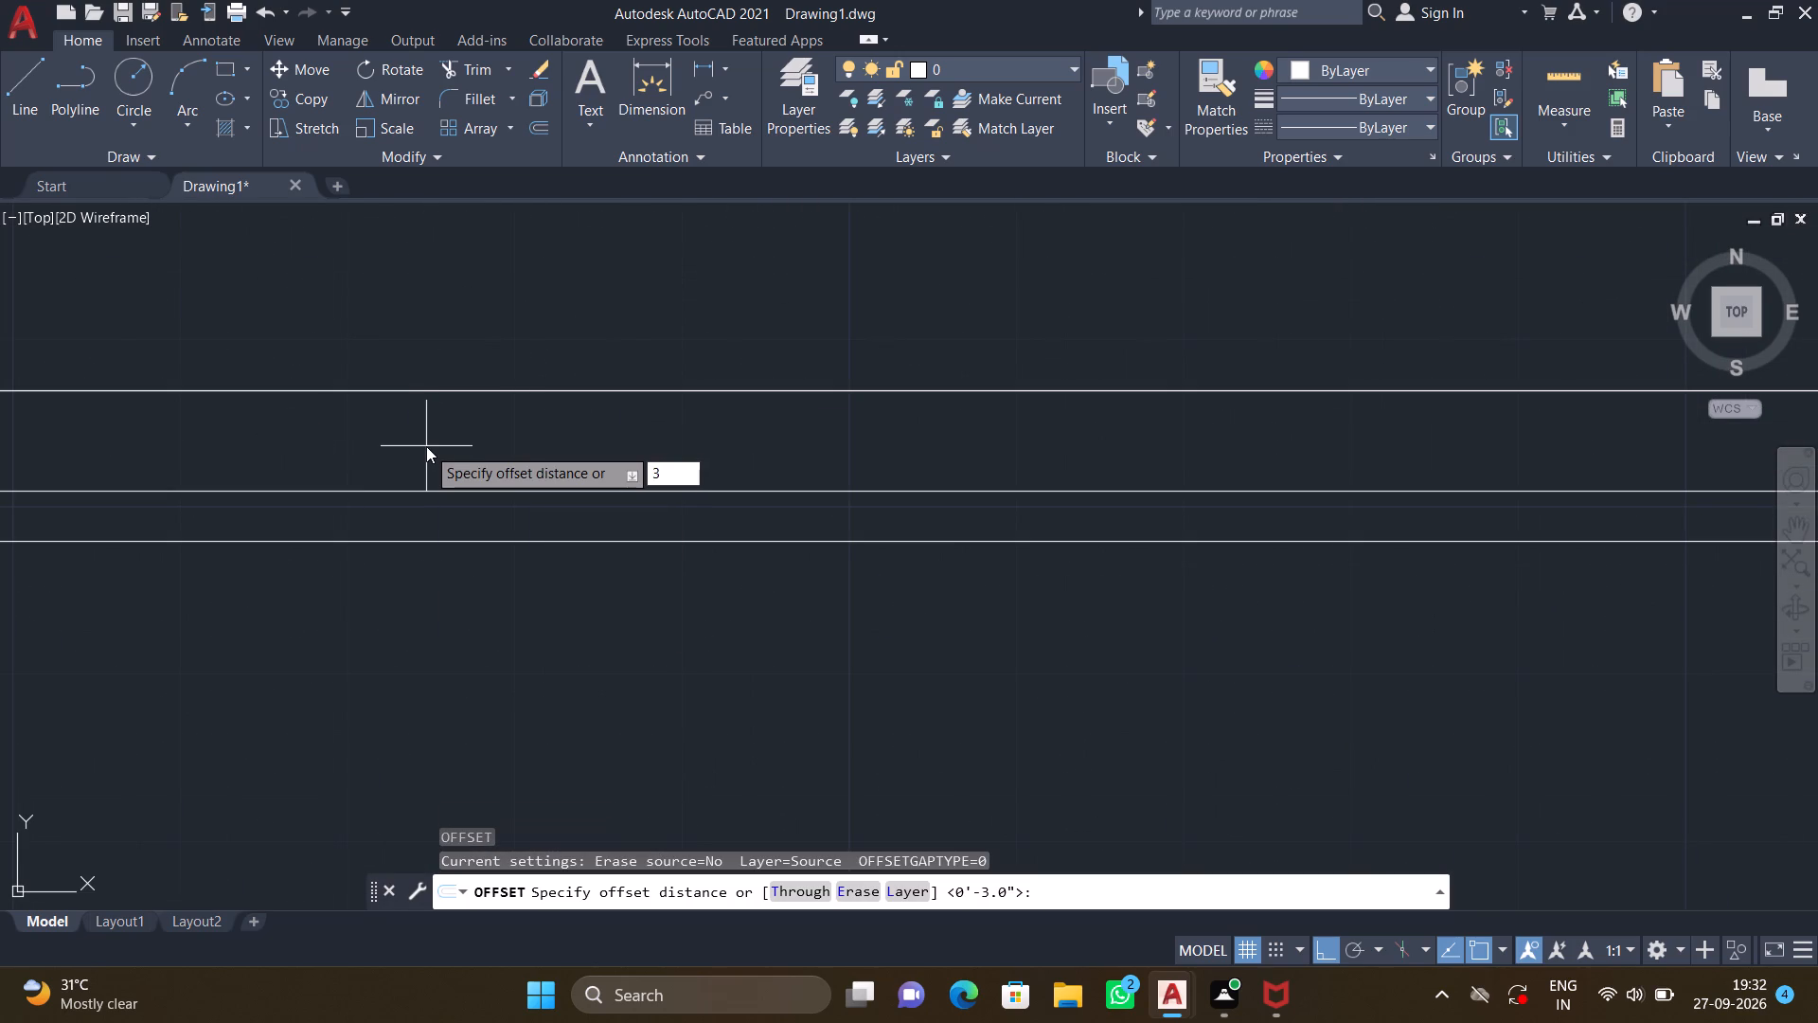
pyautogui.press('Return')
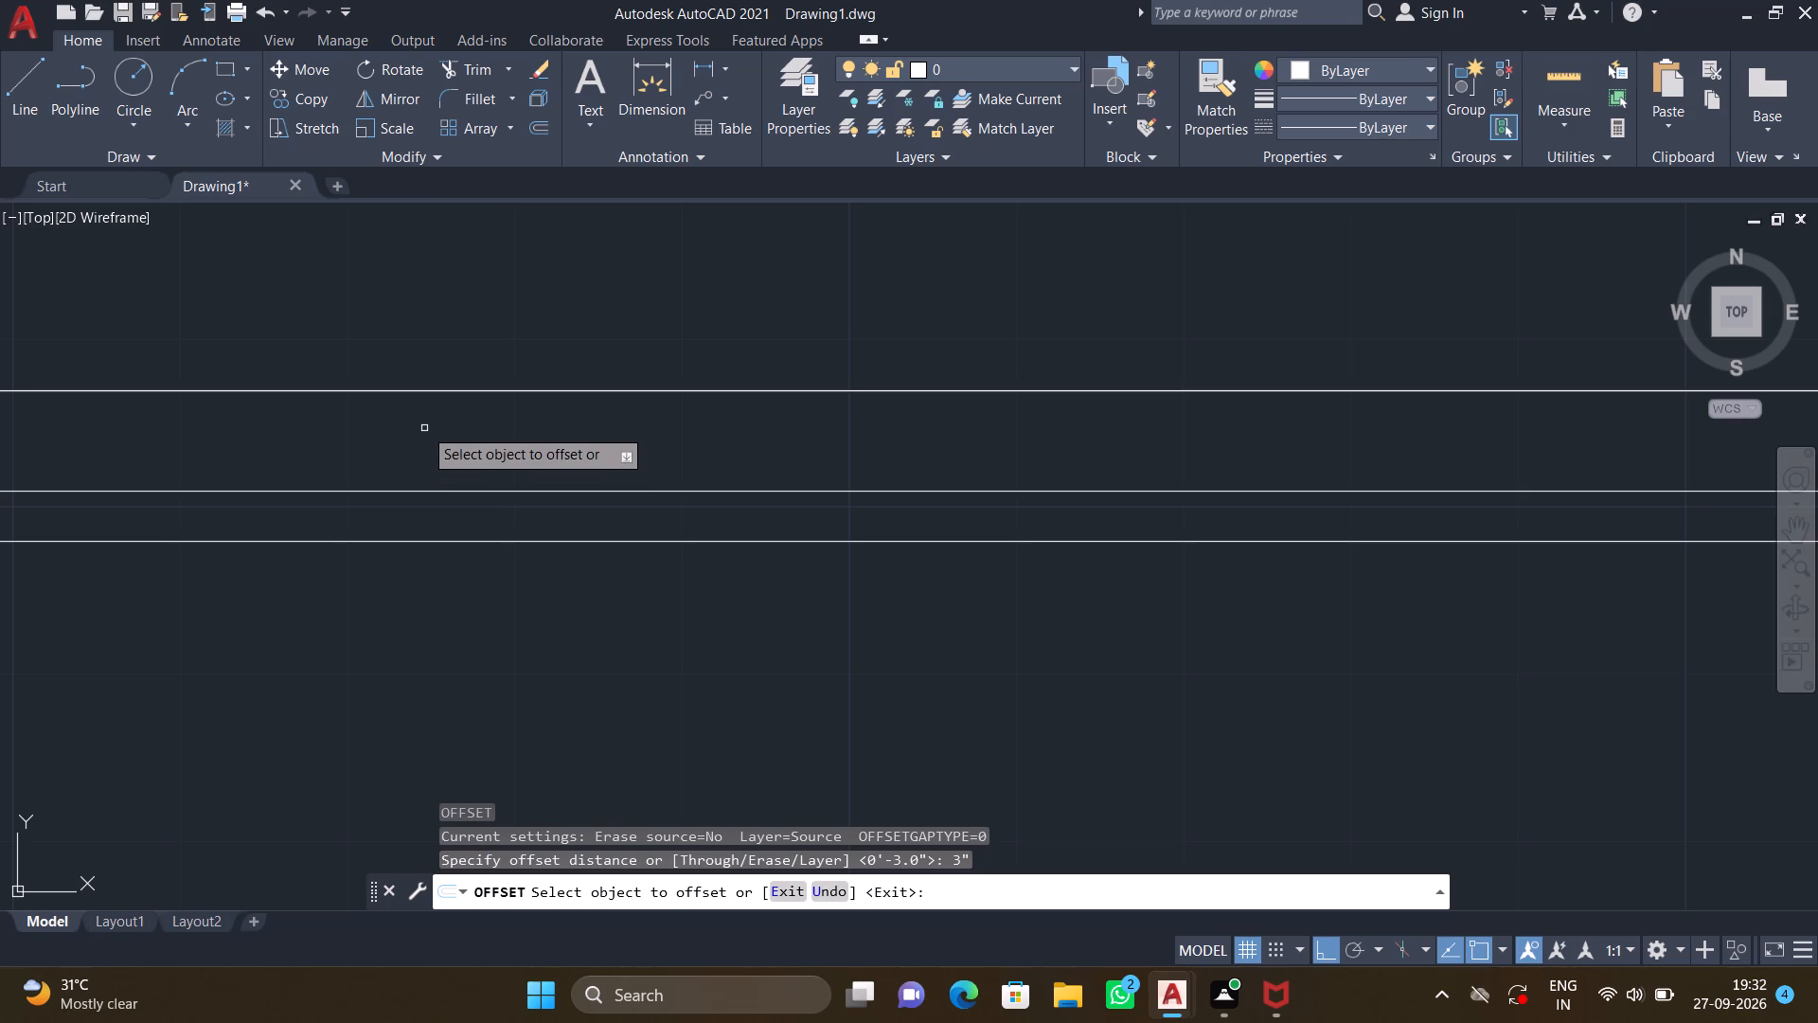
pyautogui.click(451, 390)
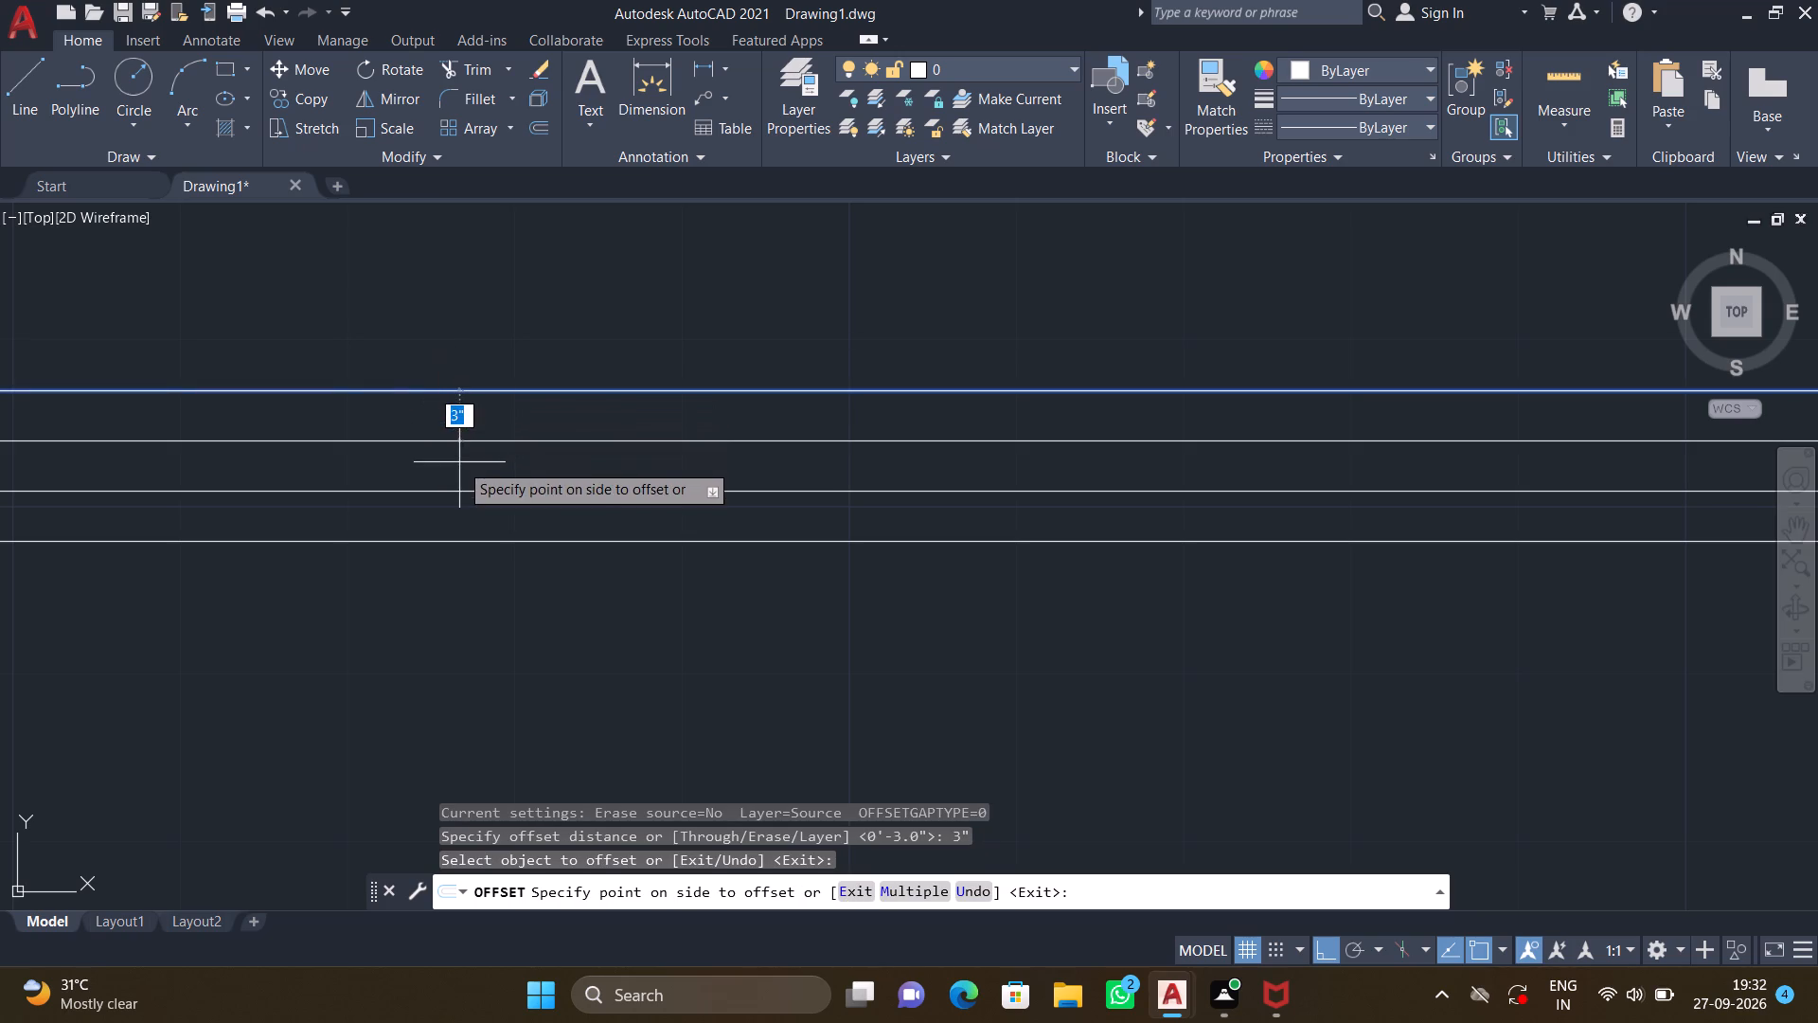
pyautogui.click(459, 461)
pyautogui.press('Return')
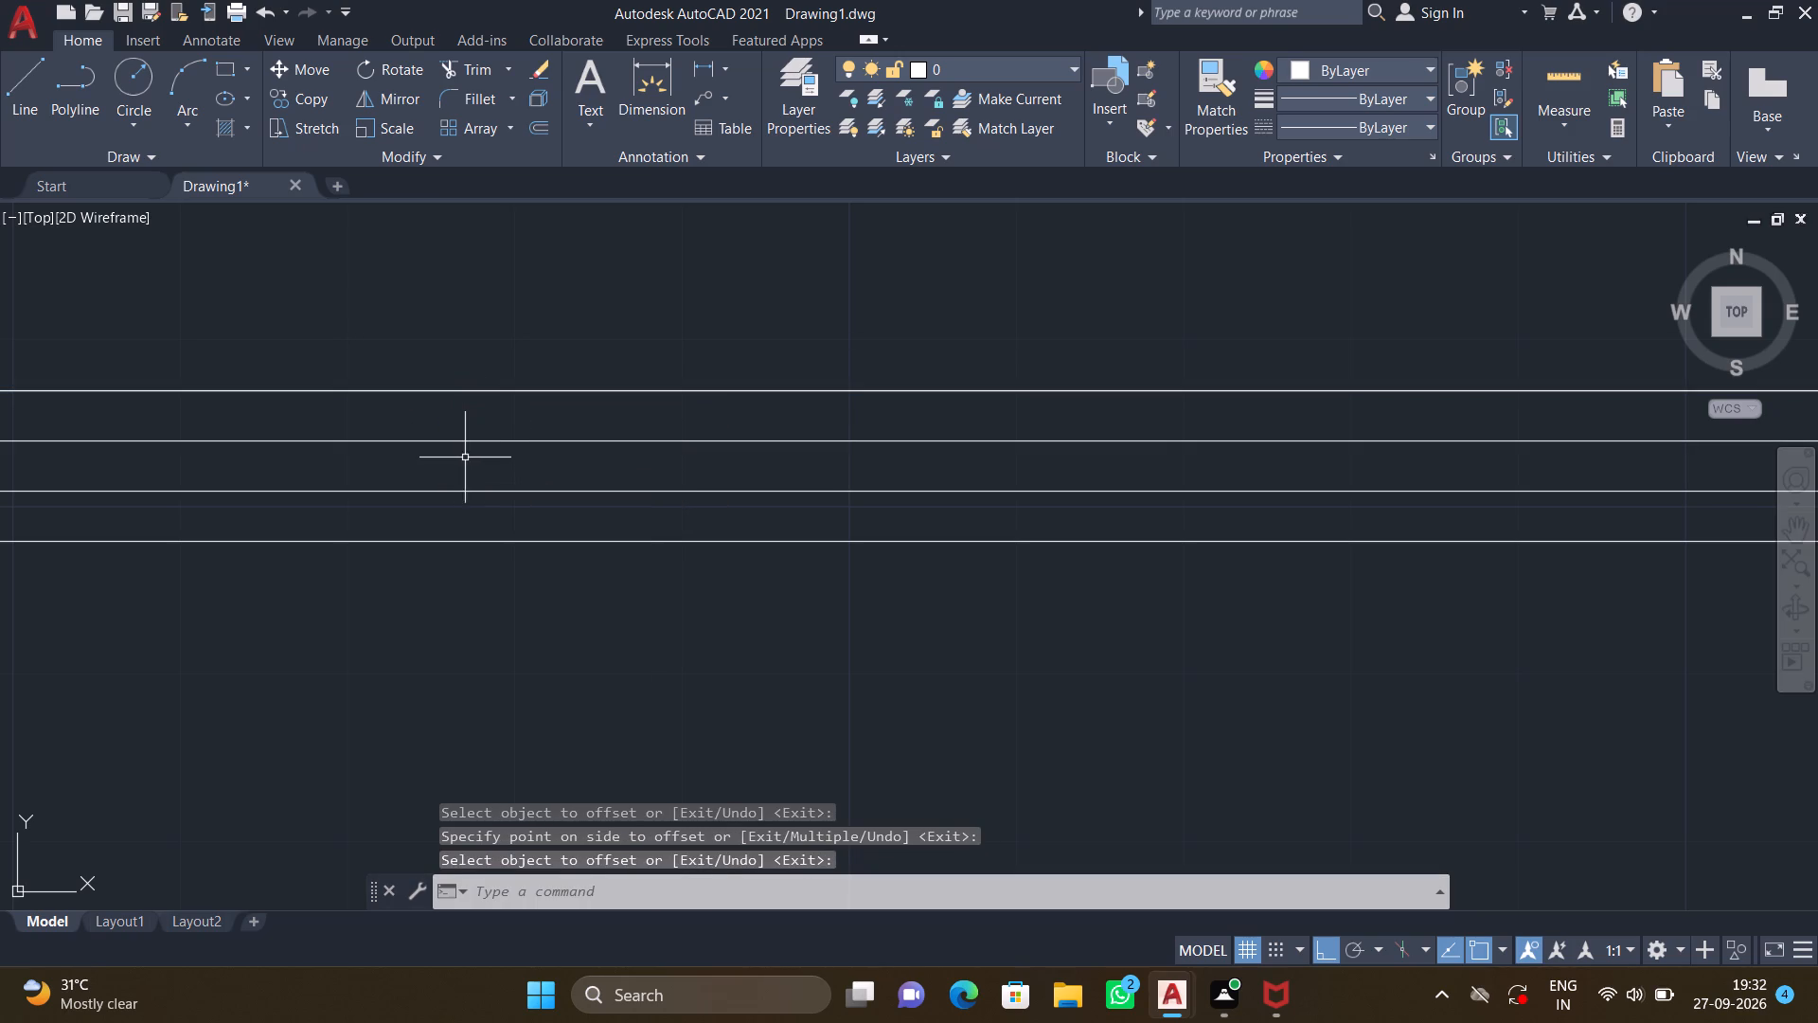
# Delete the source line overlapping the wall's inner face between the two jambs.
pyautogui.click(528, 391)
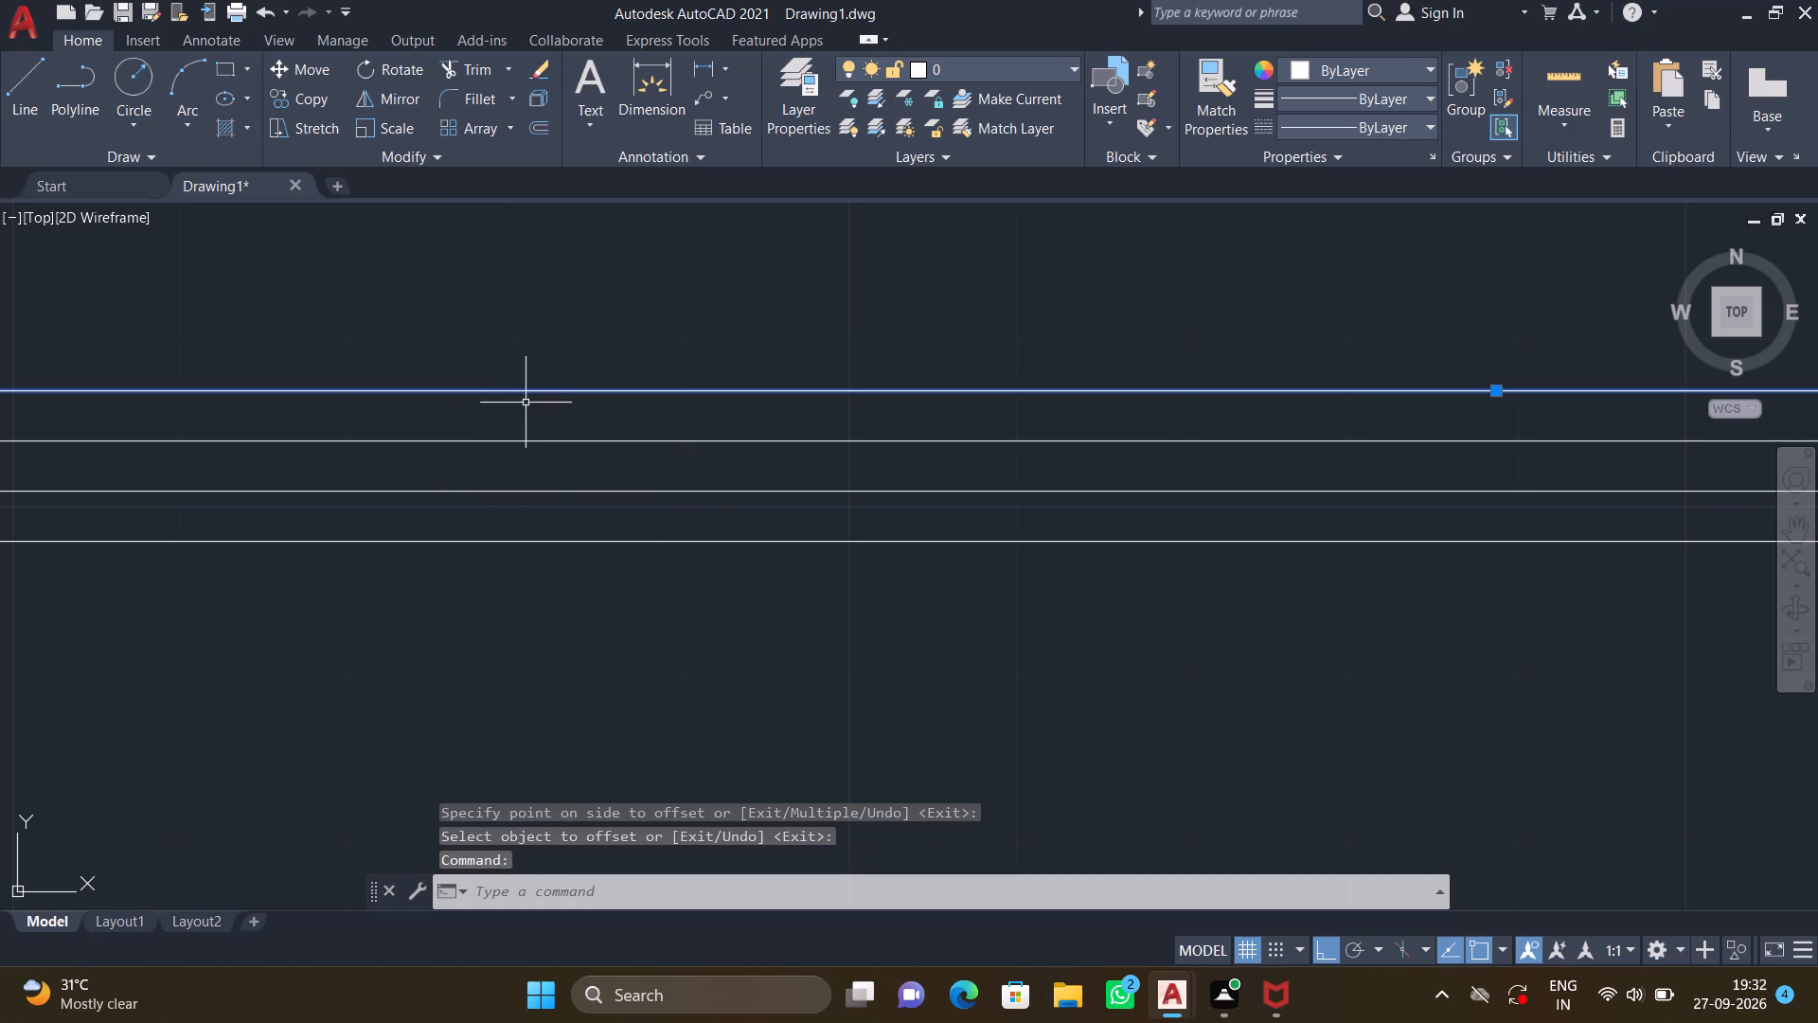
pyautogui.press('Delete')
# Rotate the shorter loose window symbol outside the plan 90° counterclockwise about its upper-left corner, making it vertical.
pyautogui.scroll(-3, 479, 418)
pyautogui.moveTo(407, 487); pyautogui.dragTo(552, 450, button='middle')
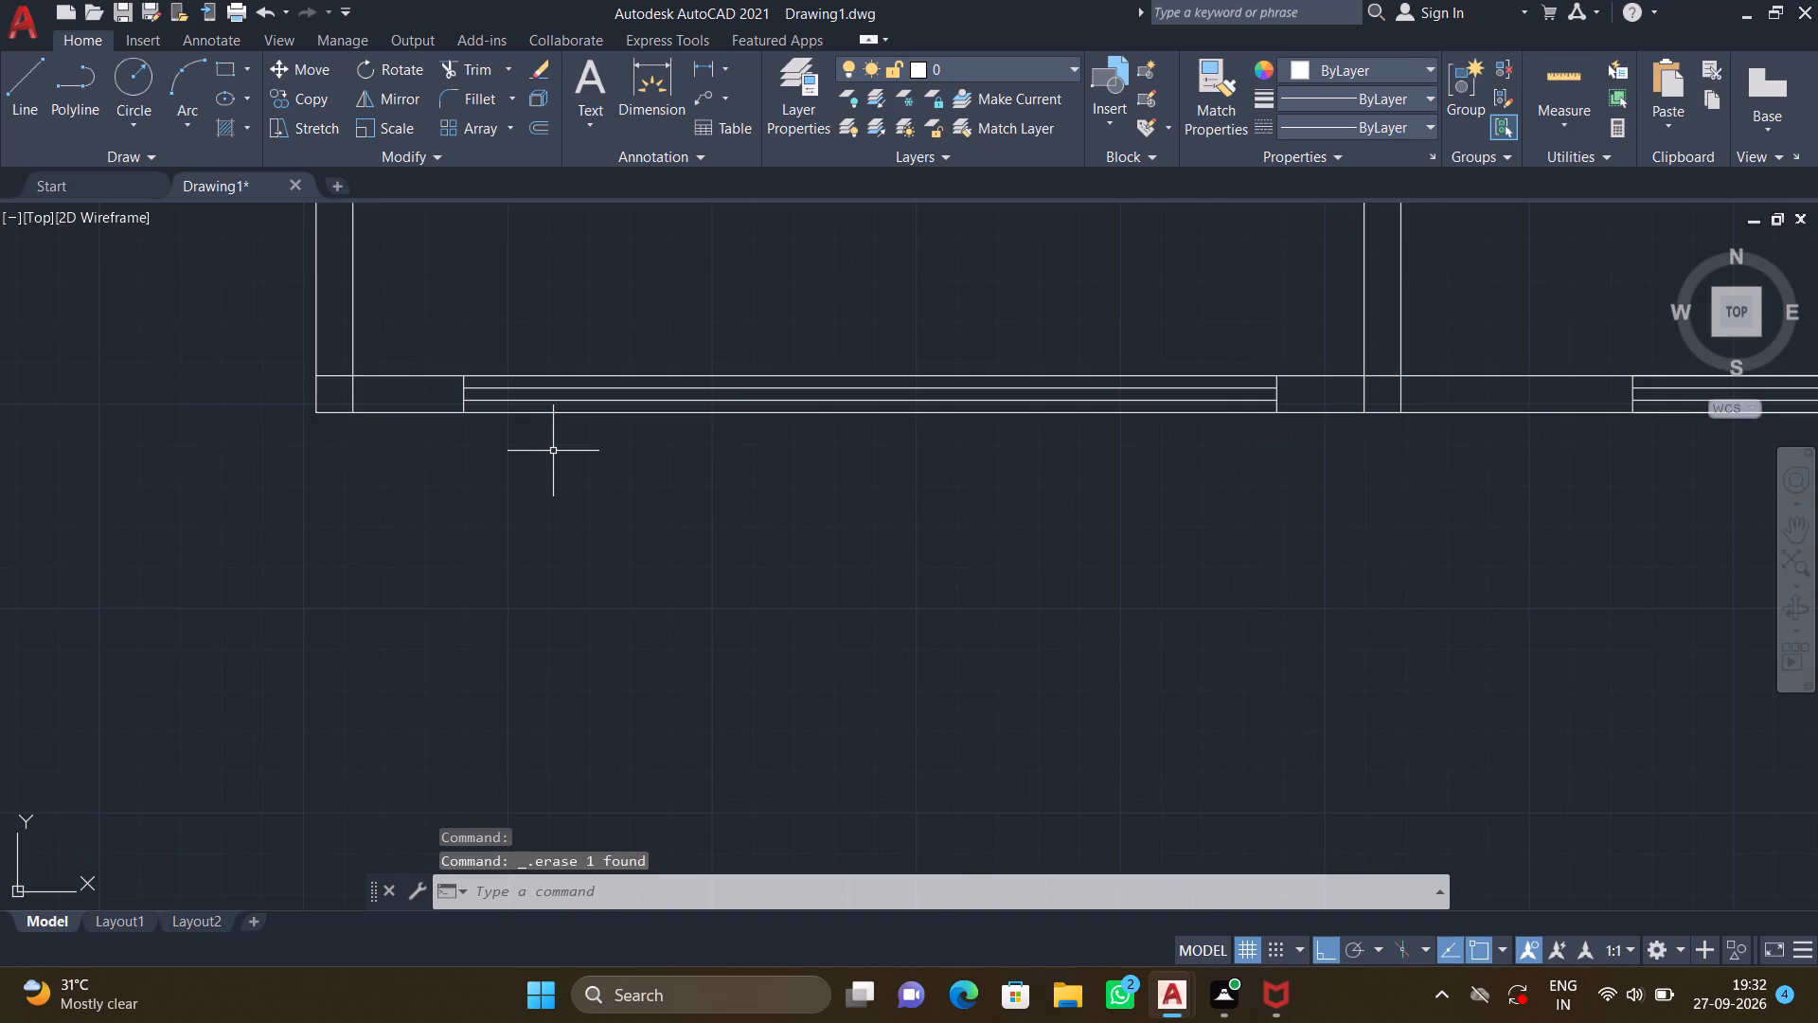
pyautogui.scroll(-1, 552, 453)
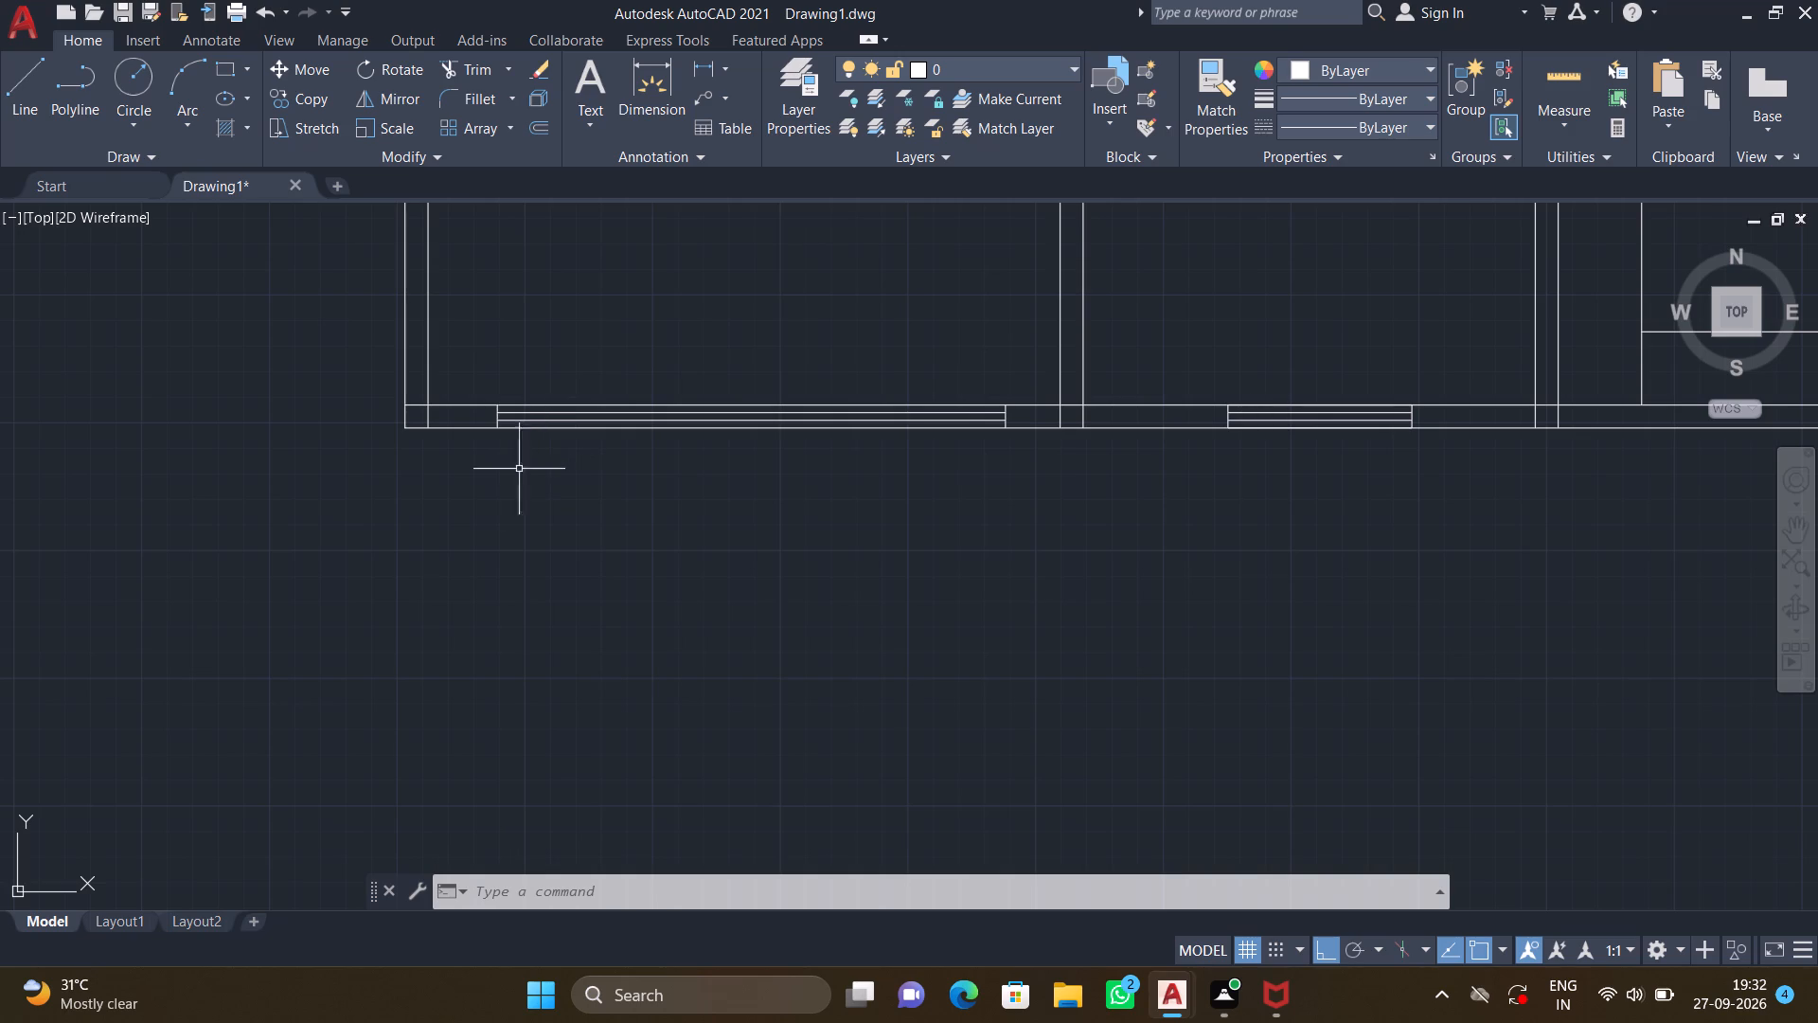
pyautogui.scroll(-1, 380, 520)
pyautogui.scroll(-3, 621, 527)
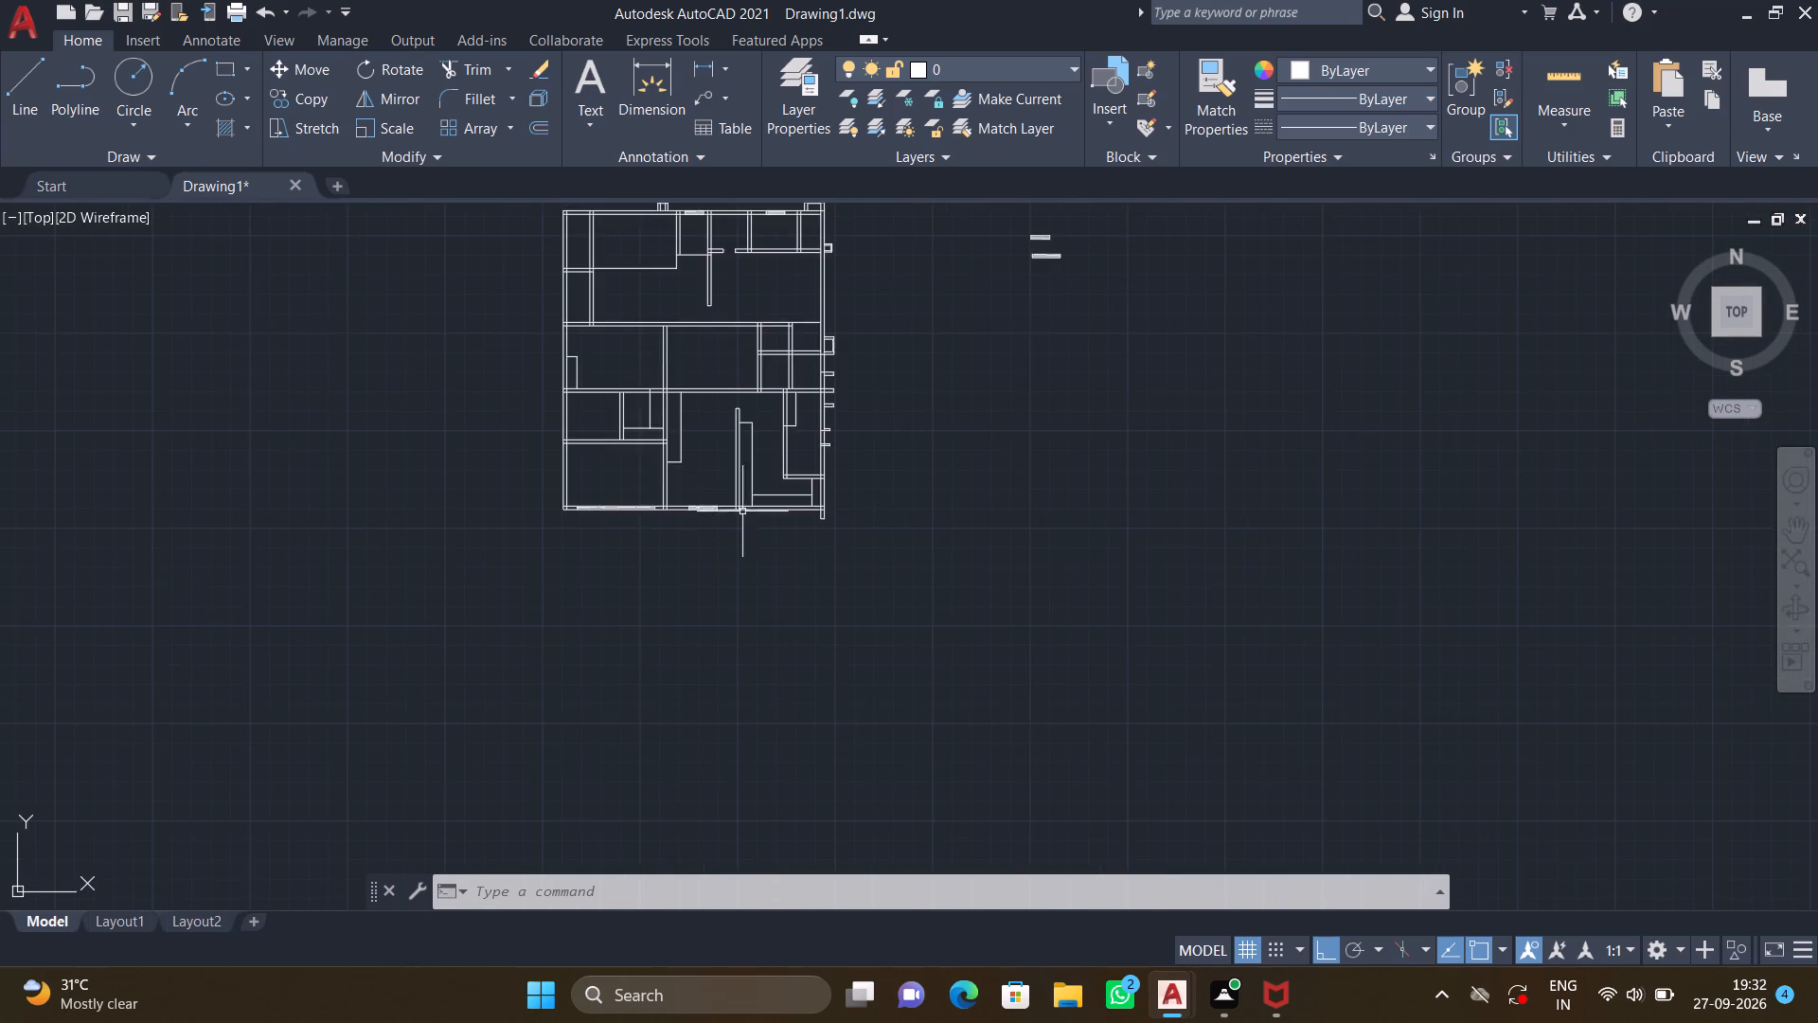
pyautogui.moveTo(728, 508); pyautogui.dragTo(596, 608, button='middle')
pyautogui.scroll(4, 936, 338)
pyautogui.moveTo(817, 366); pyautogui.dragTo(846, 438, button='middle')
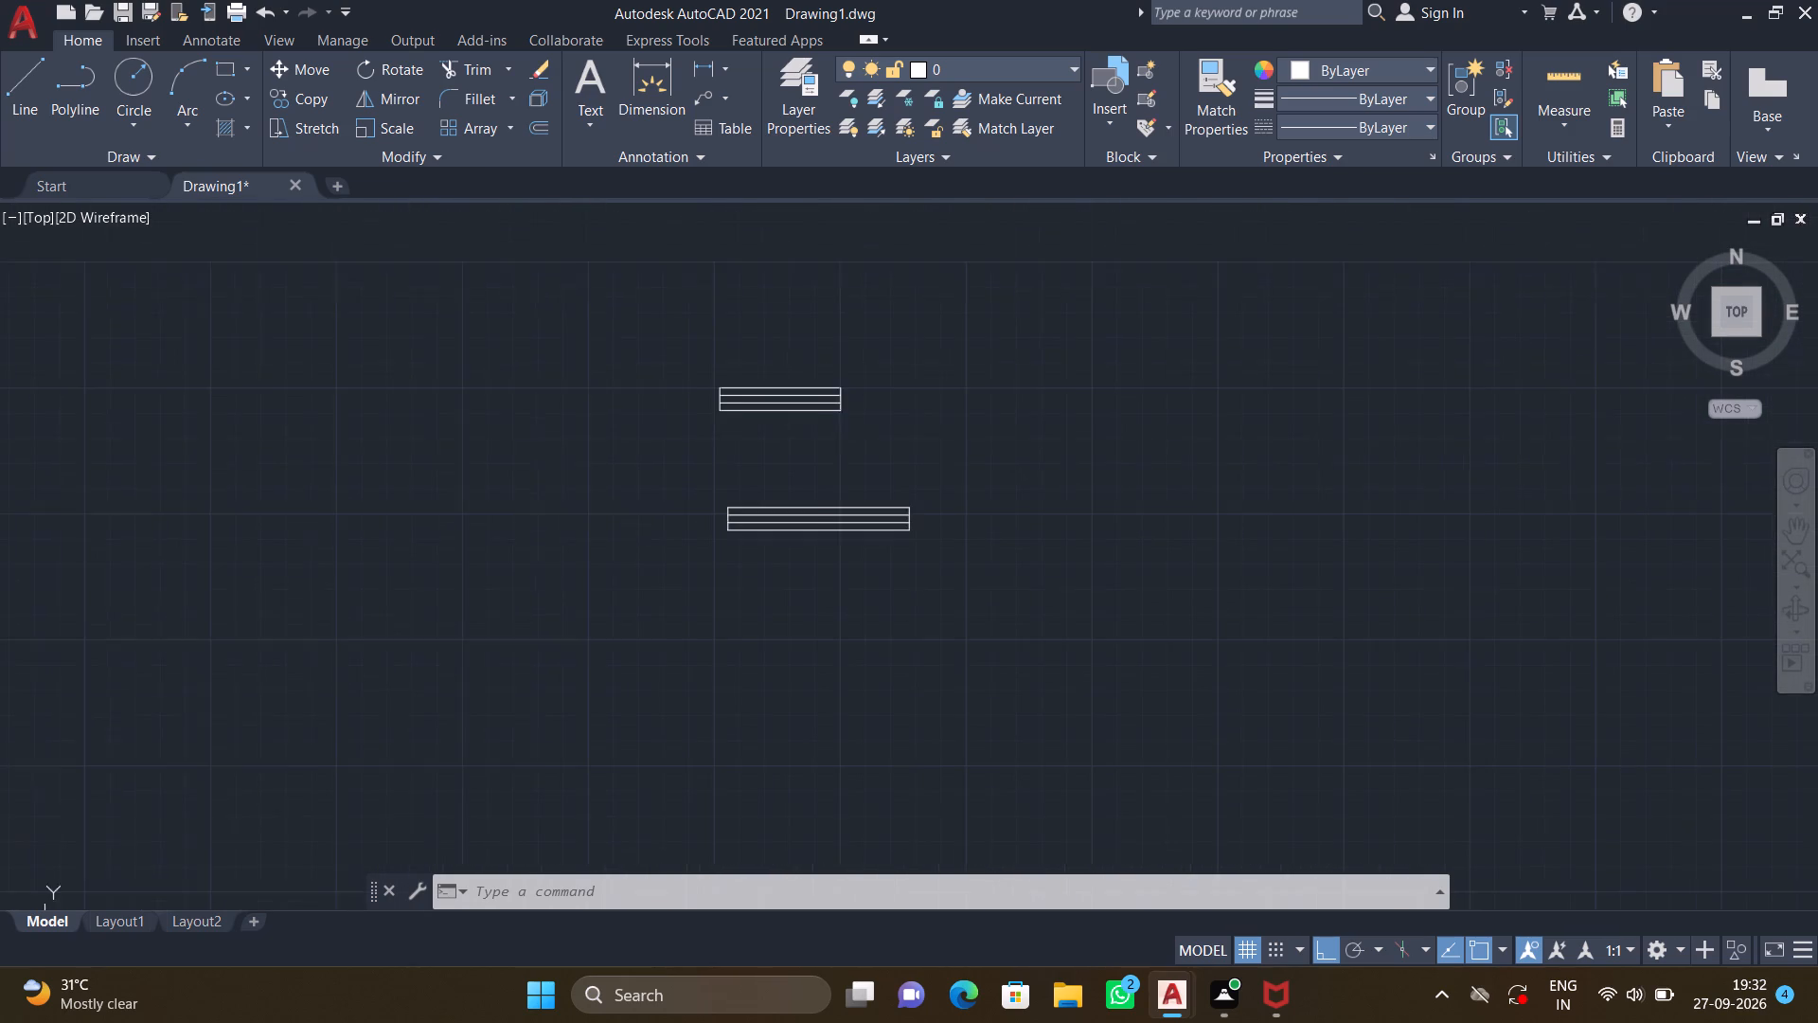
pyautogui.moveTo(846, 438); pyautogui.dragTo(847, 440, button='middle')
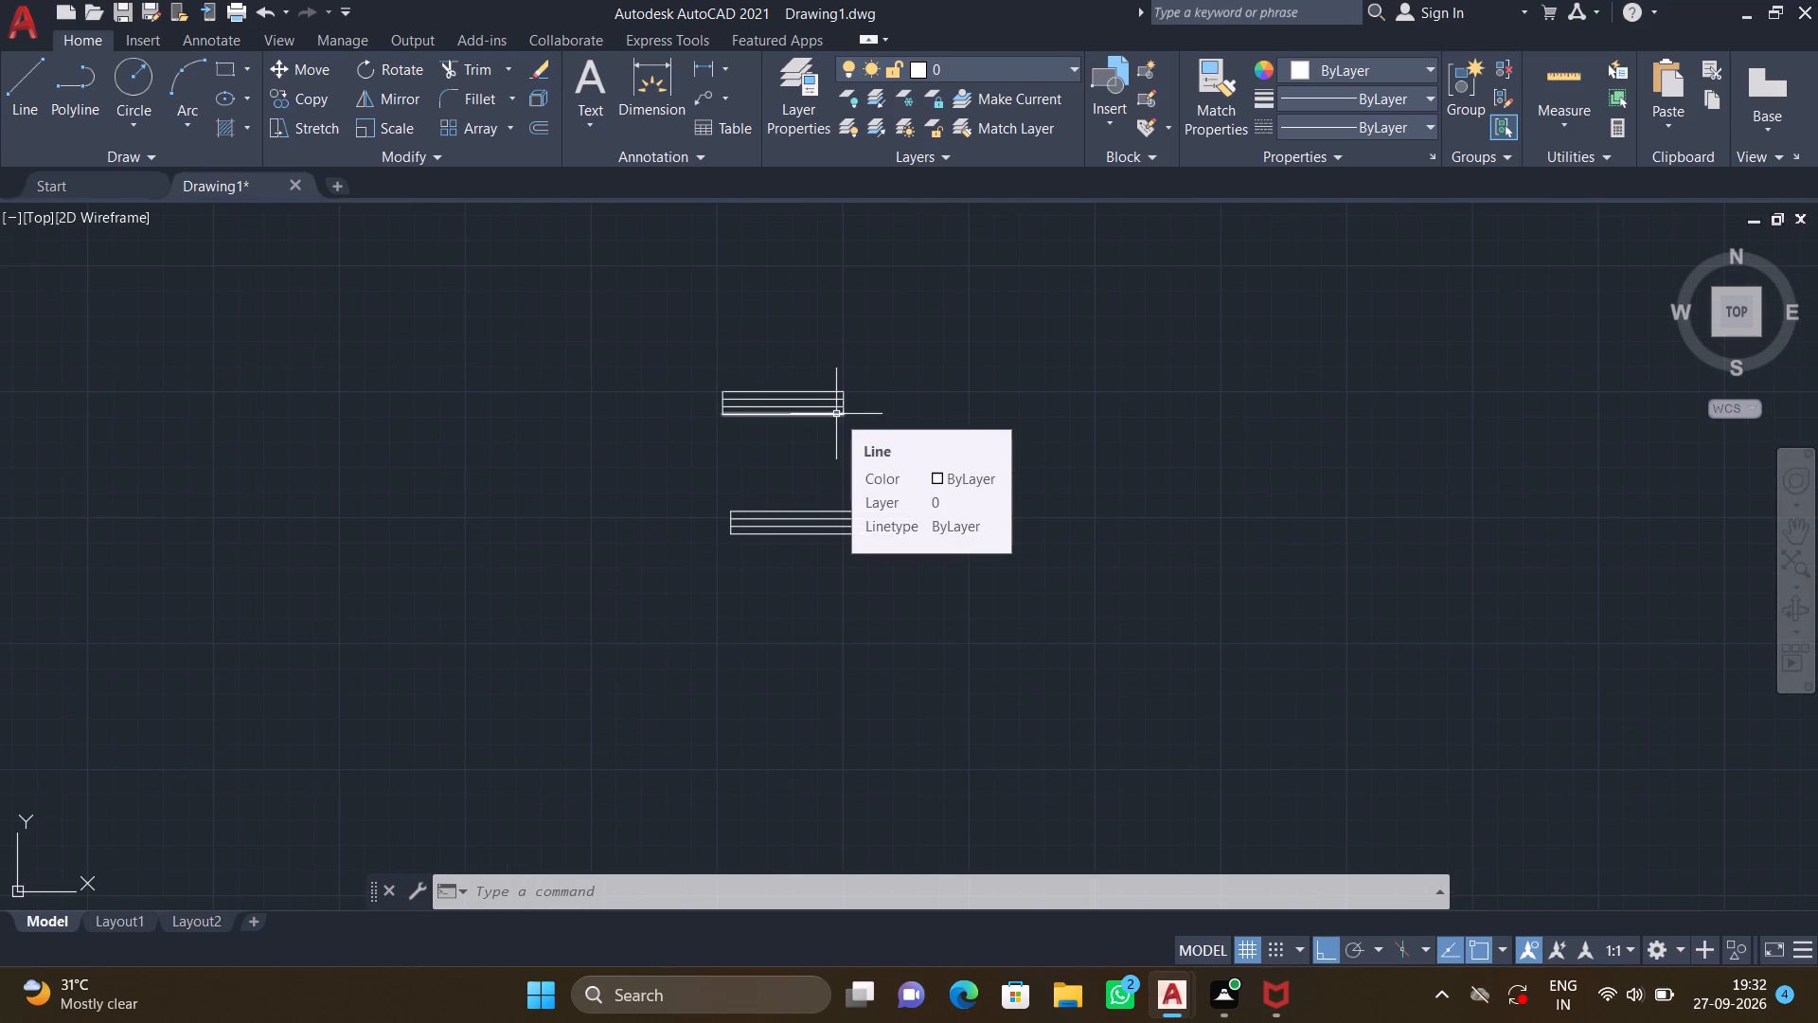
pyautogui.write('RO')
pyautogui.press('Return')
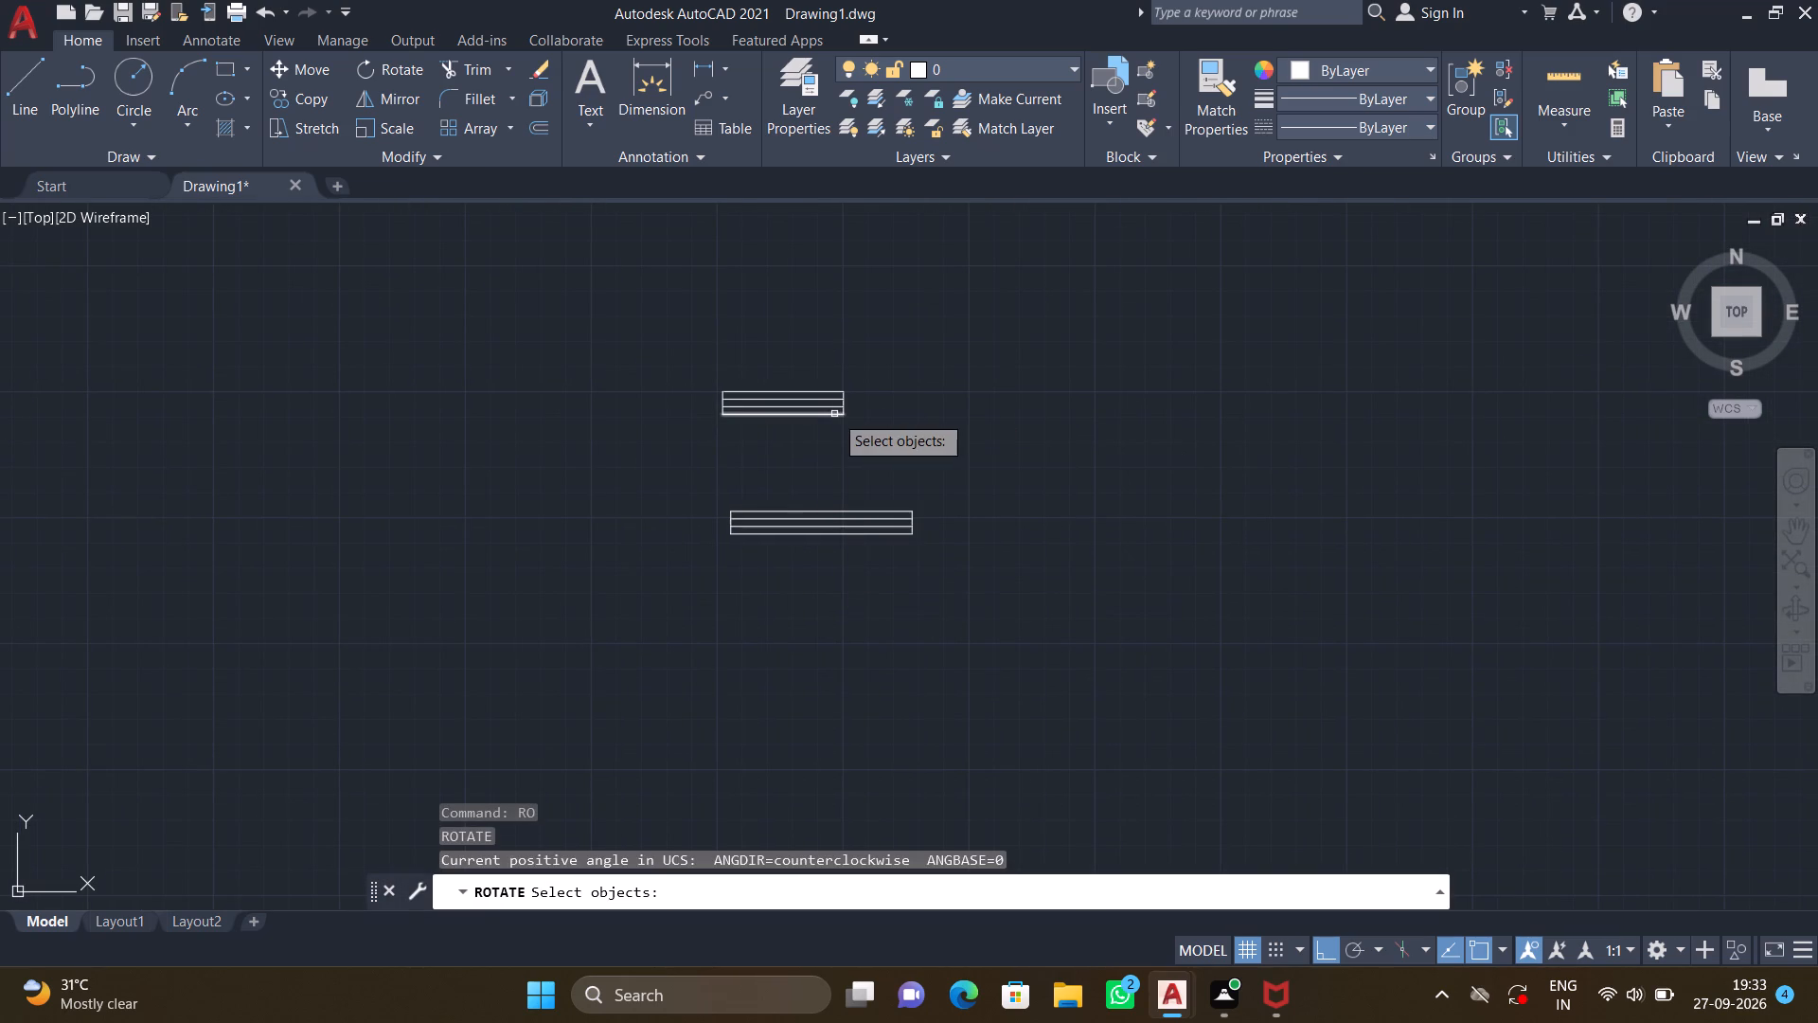
pyautogui.click(871, 452)
pyautogui.click(599, 334)
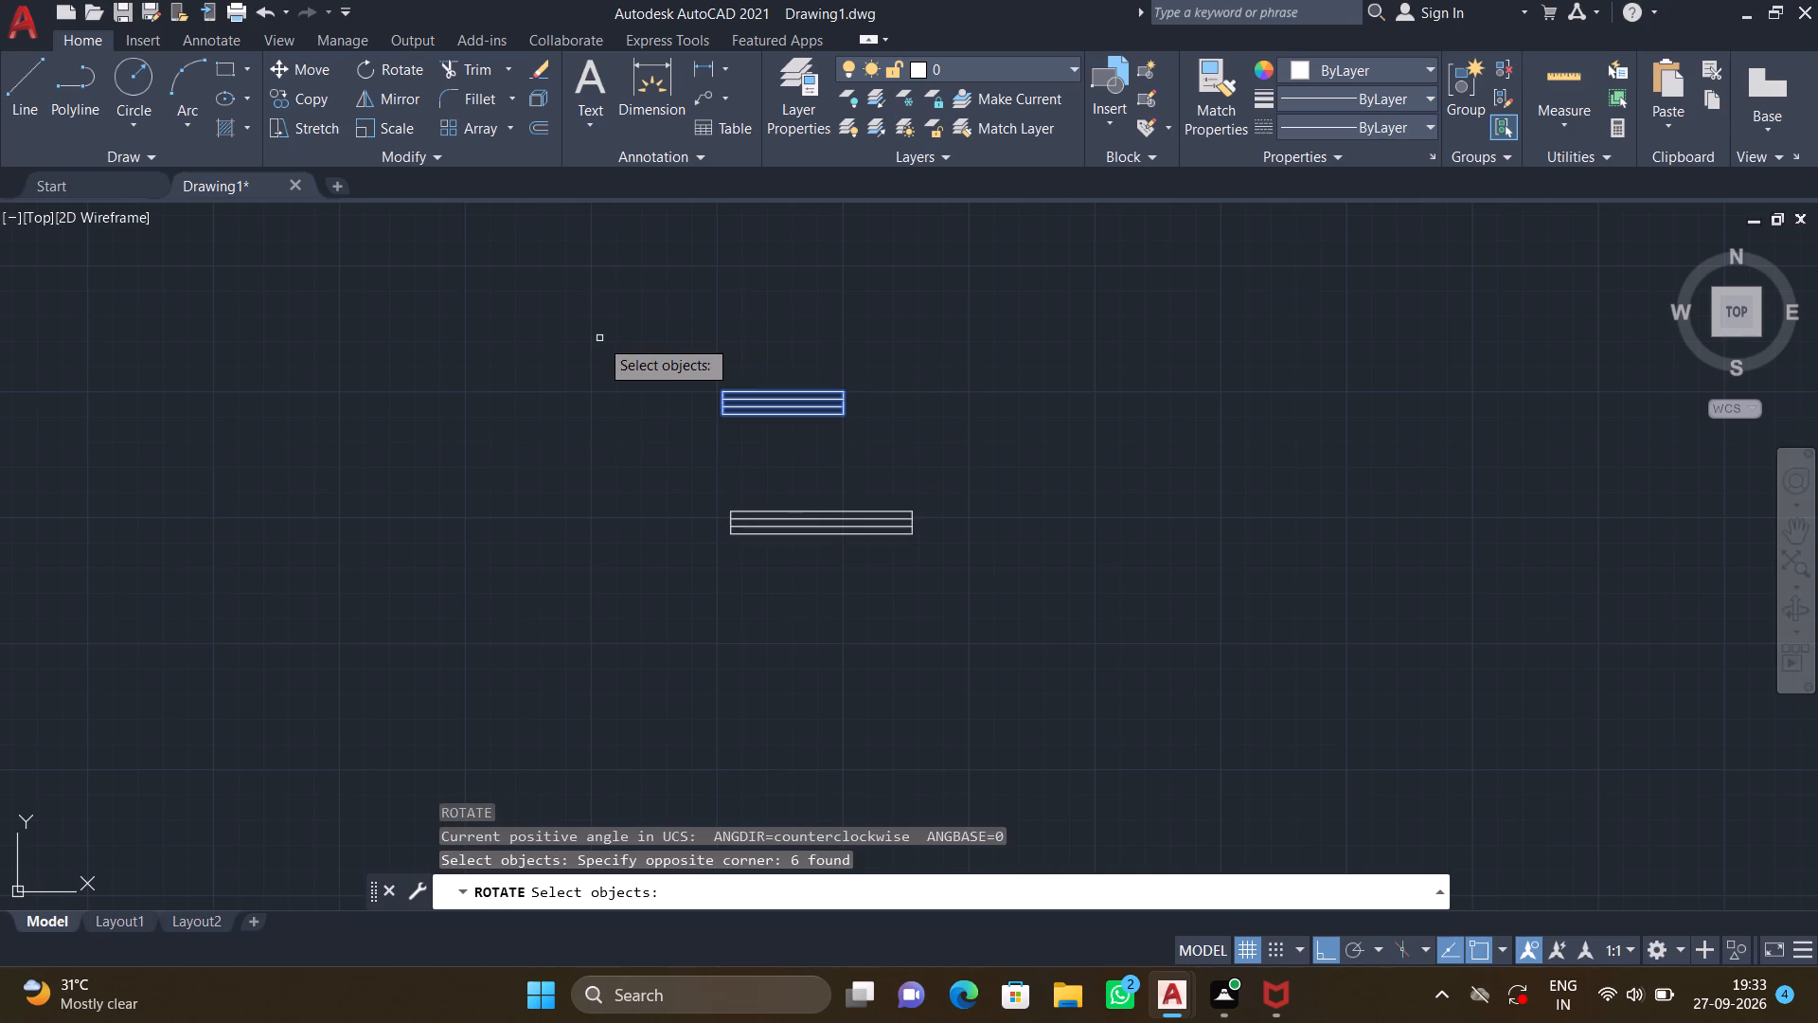
pyautogui.press('Return')
pyautogui.moveTo(720, 386); pyautogui.dragTo(721, 374)
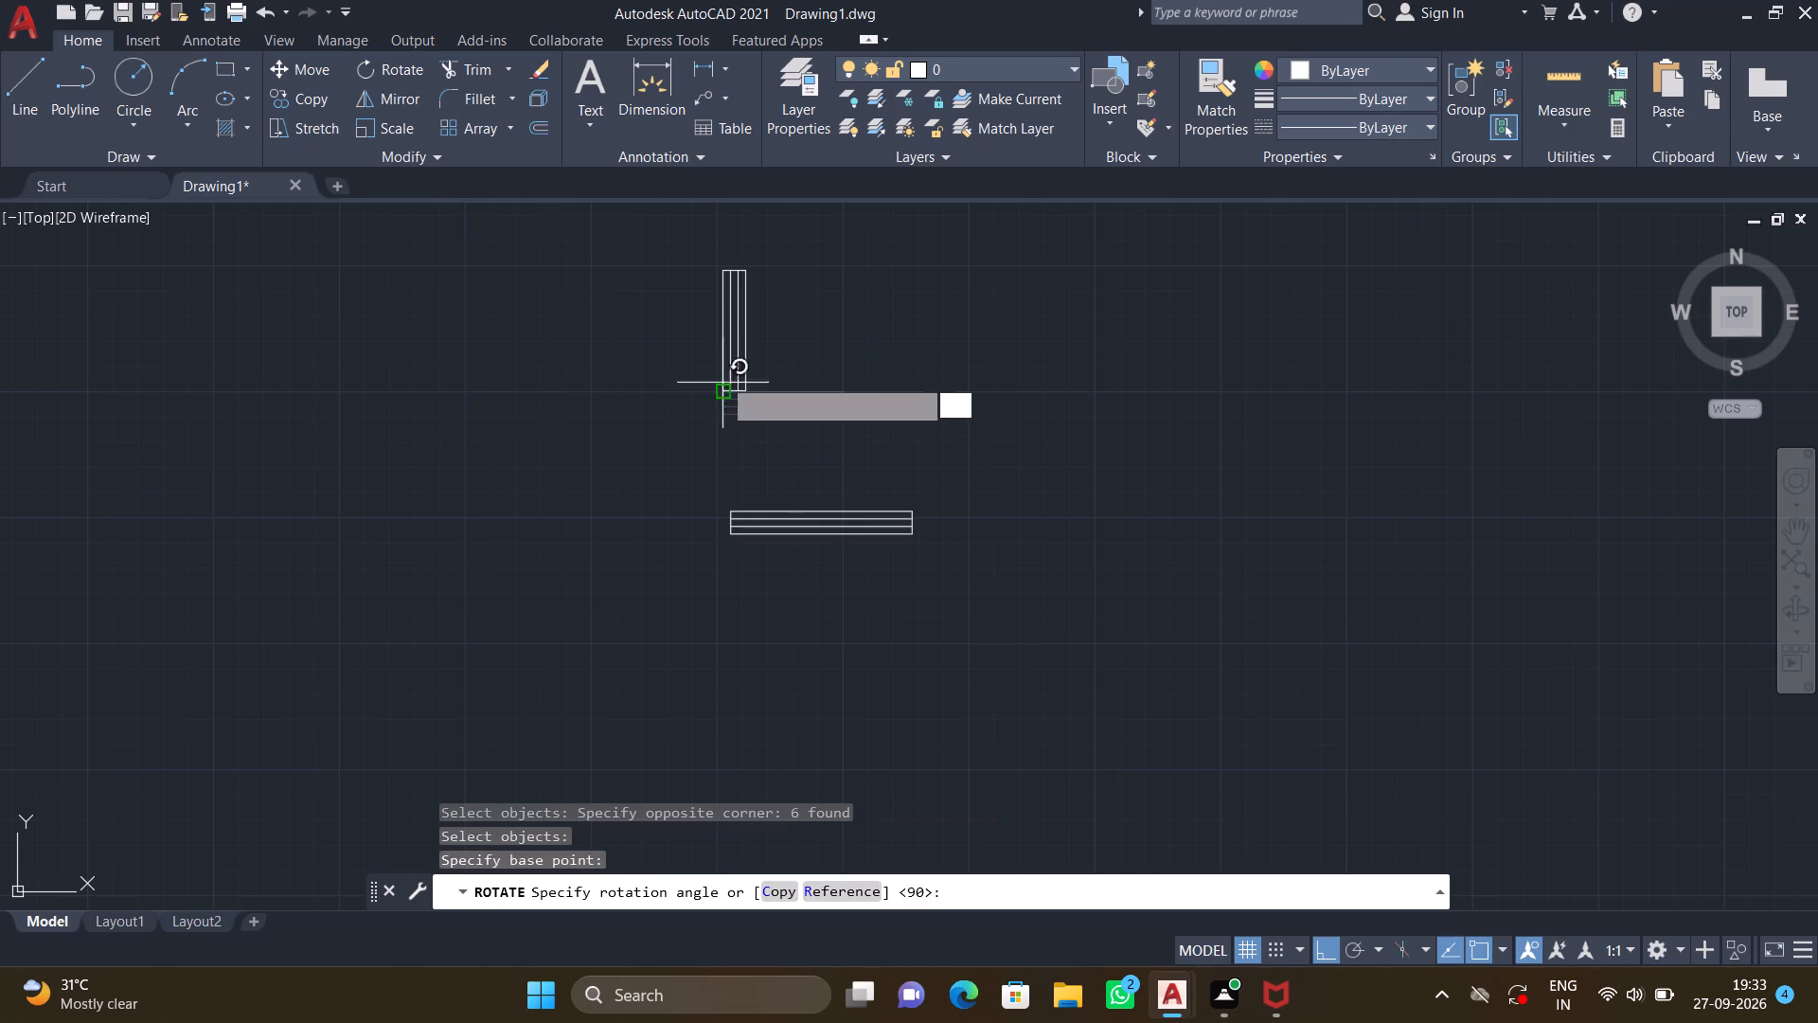
pyautogui.moveTo(721, 374); pyautogui.dragTo(722, 377)
pyautogui.click(699, 307)
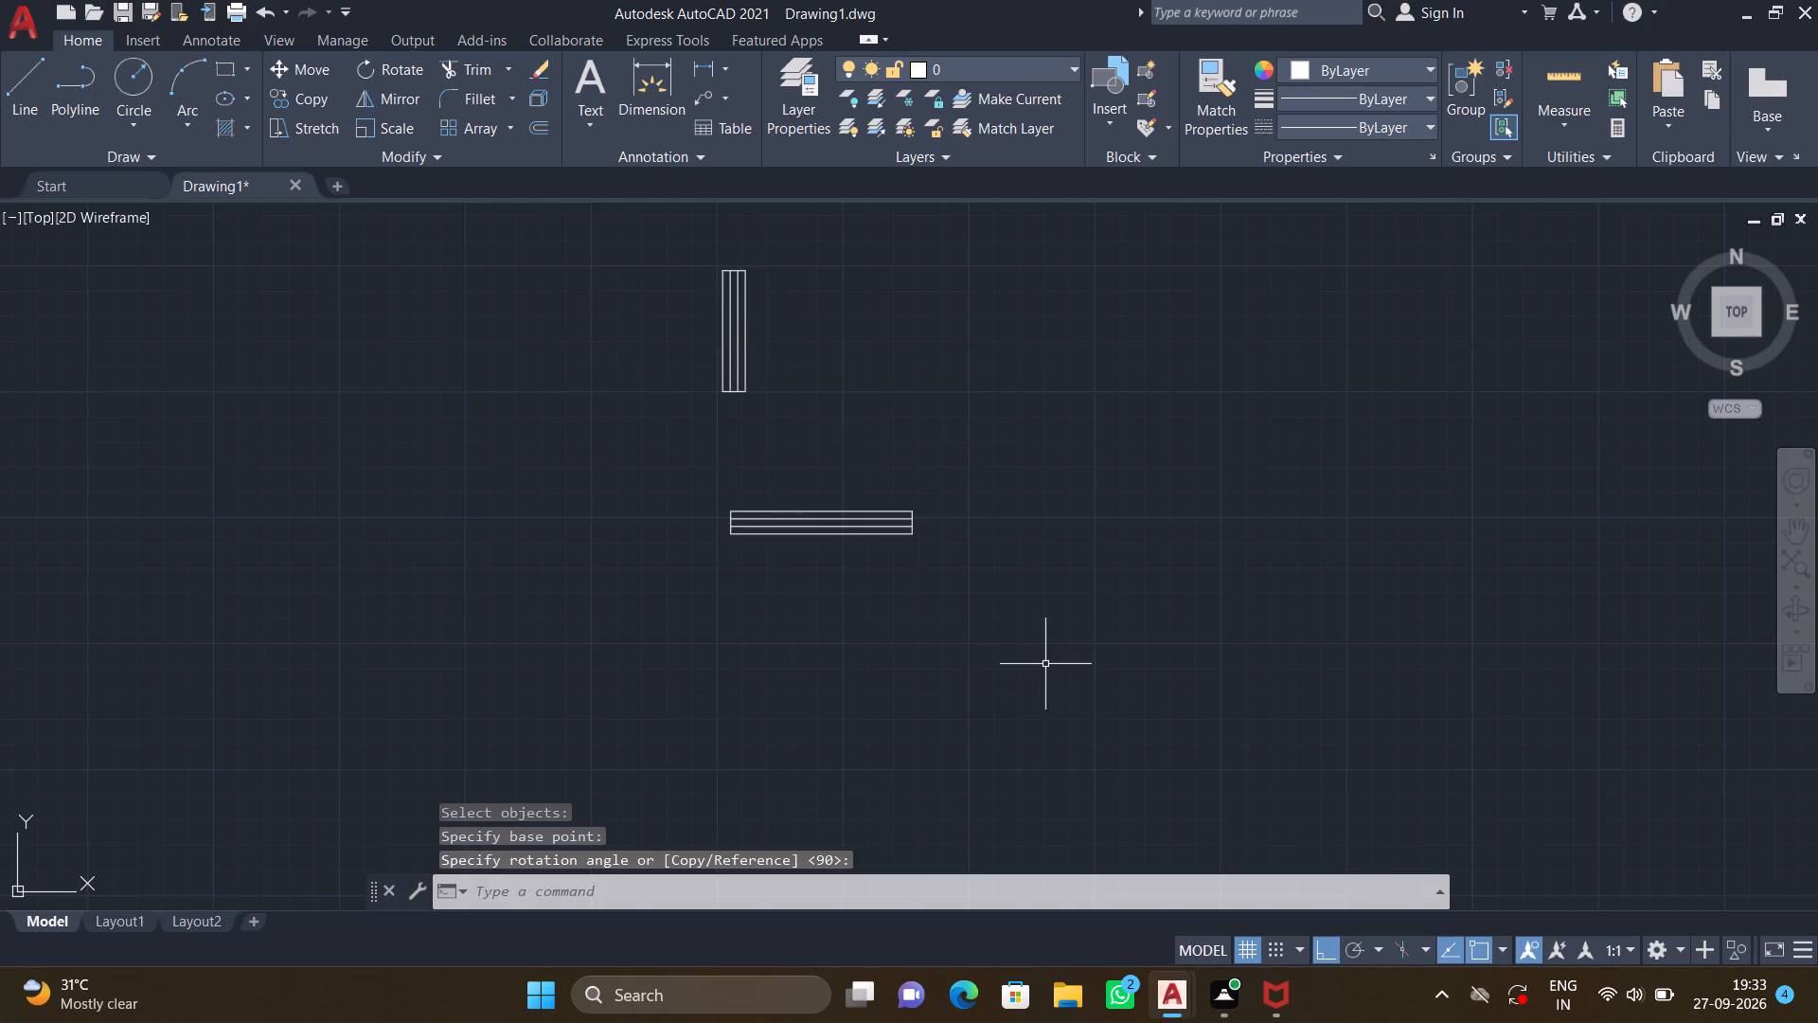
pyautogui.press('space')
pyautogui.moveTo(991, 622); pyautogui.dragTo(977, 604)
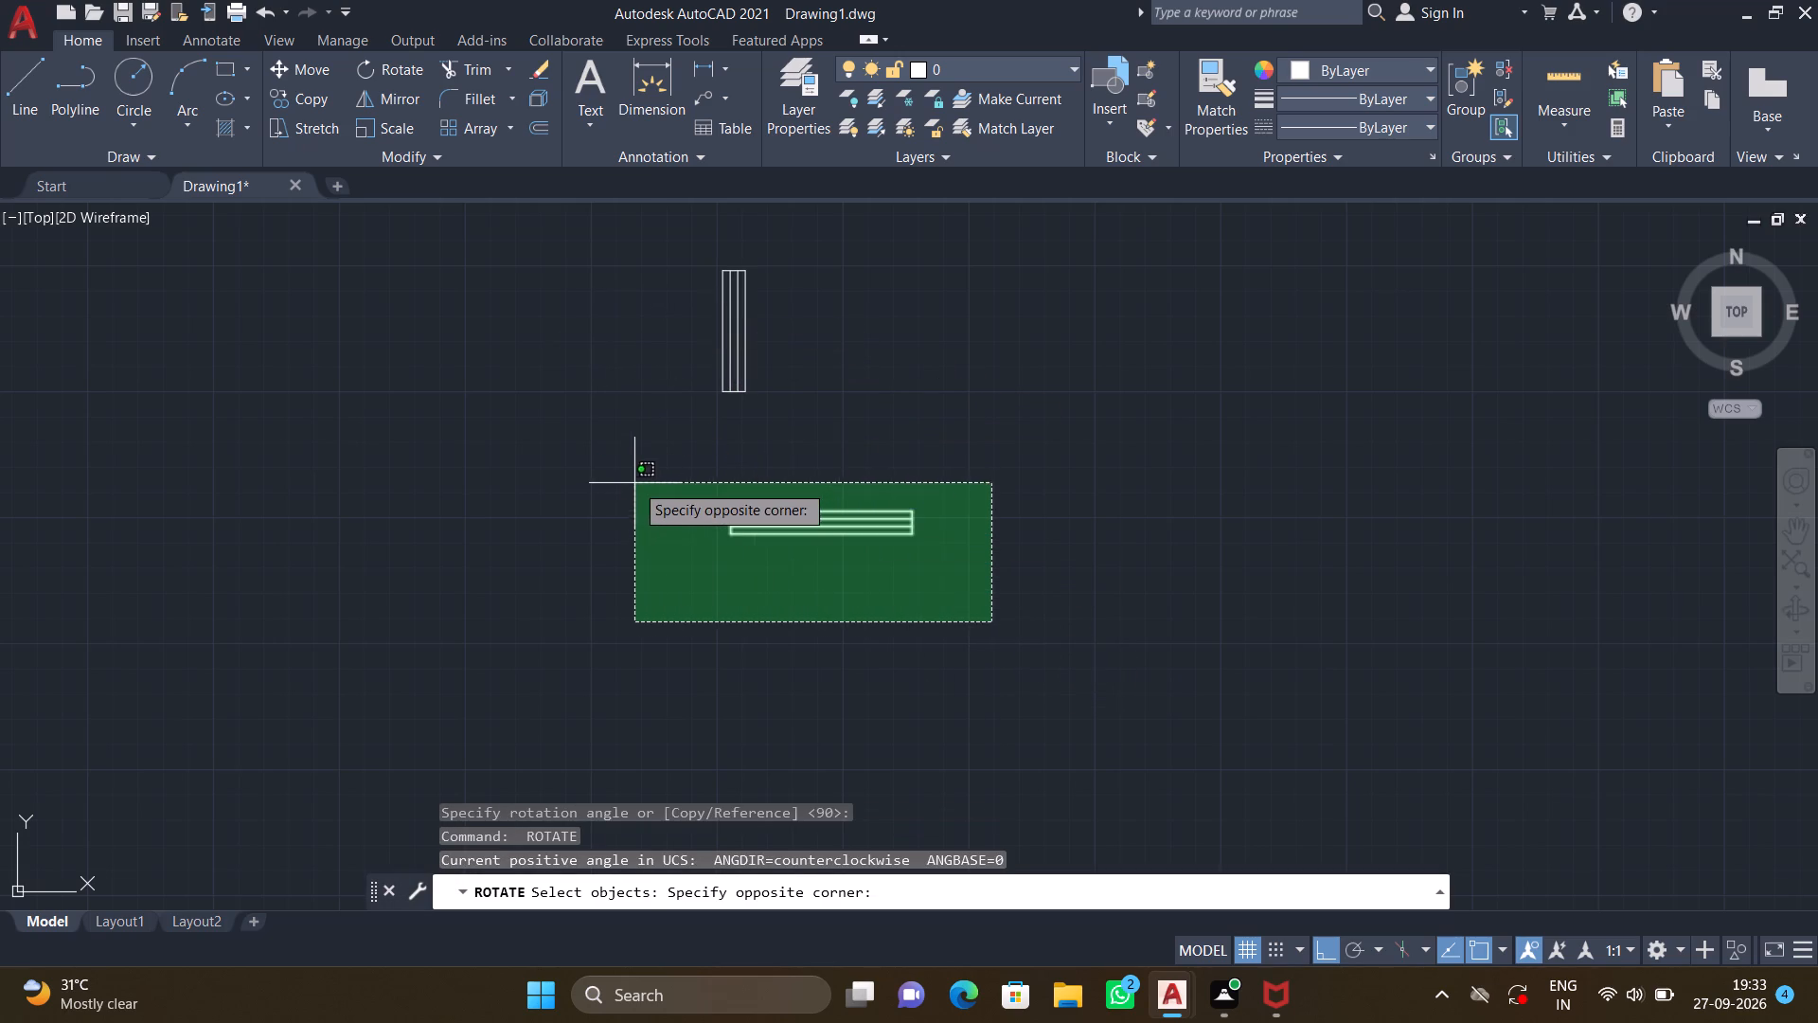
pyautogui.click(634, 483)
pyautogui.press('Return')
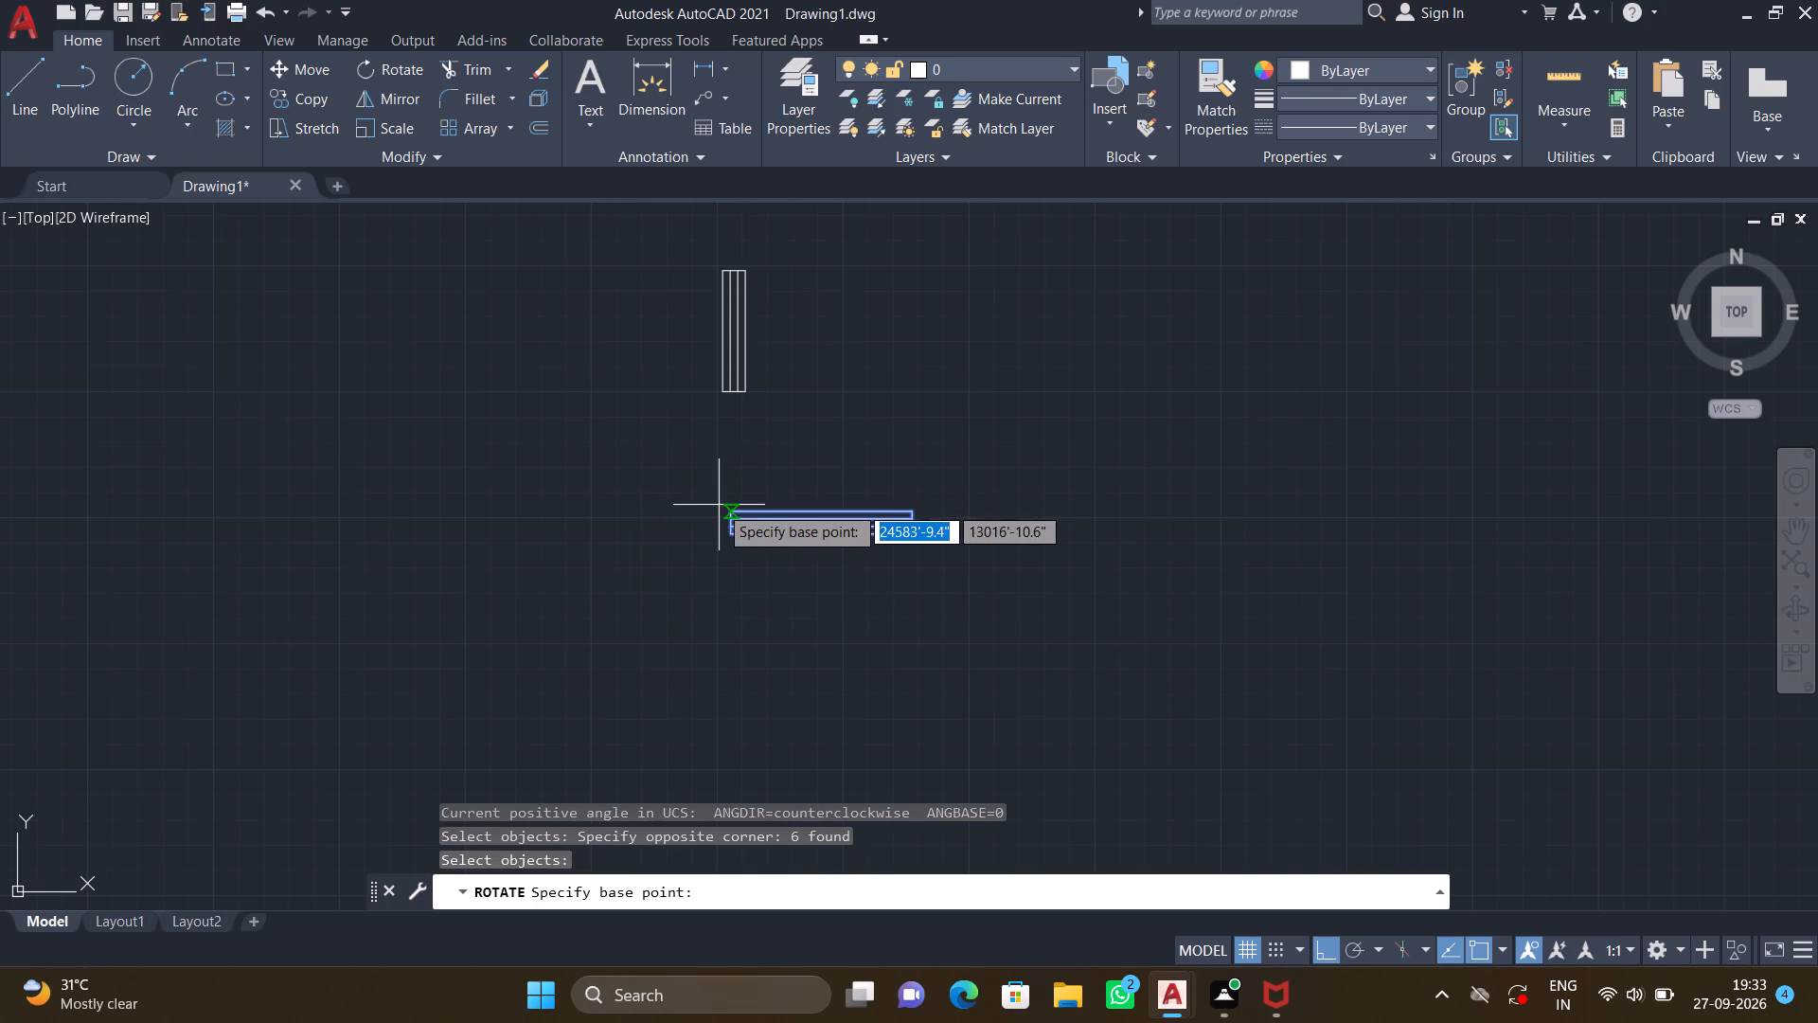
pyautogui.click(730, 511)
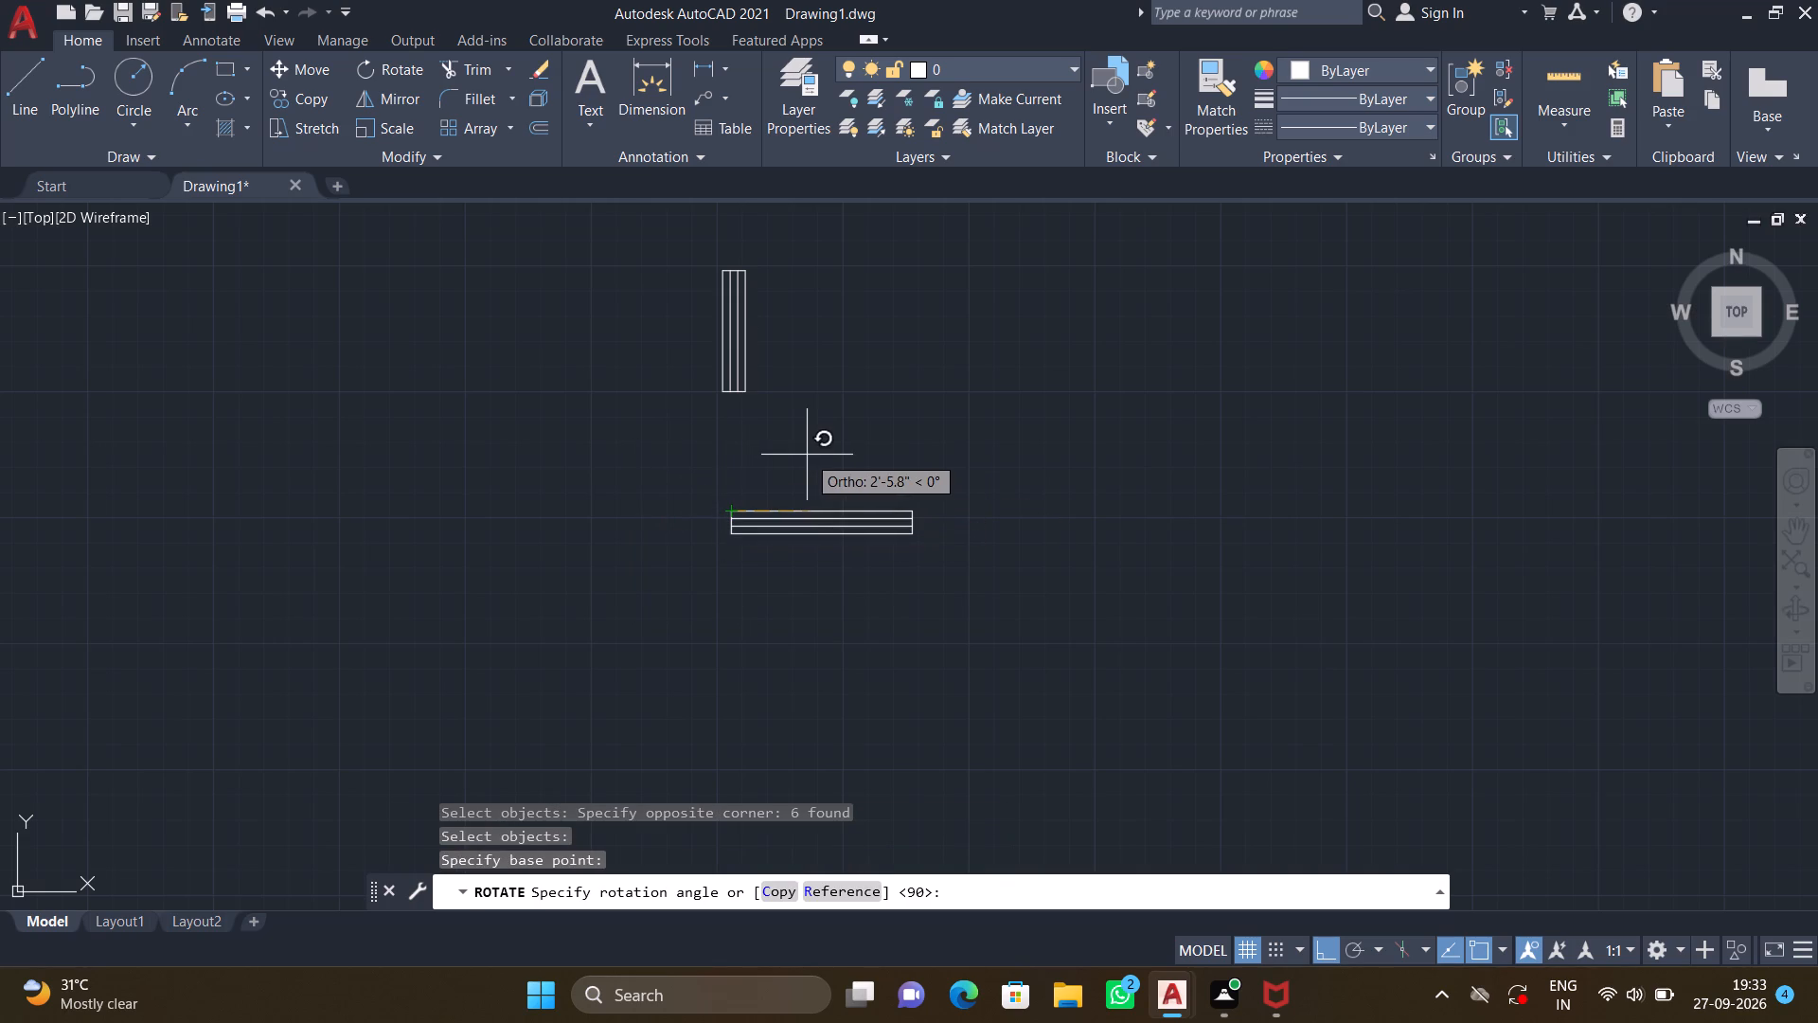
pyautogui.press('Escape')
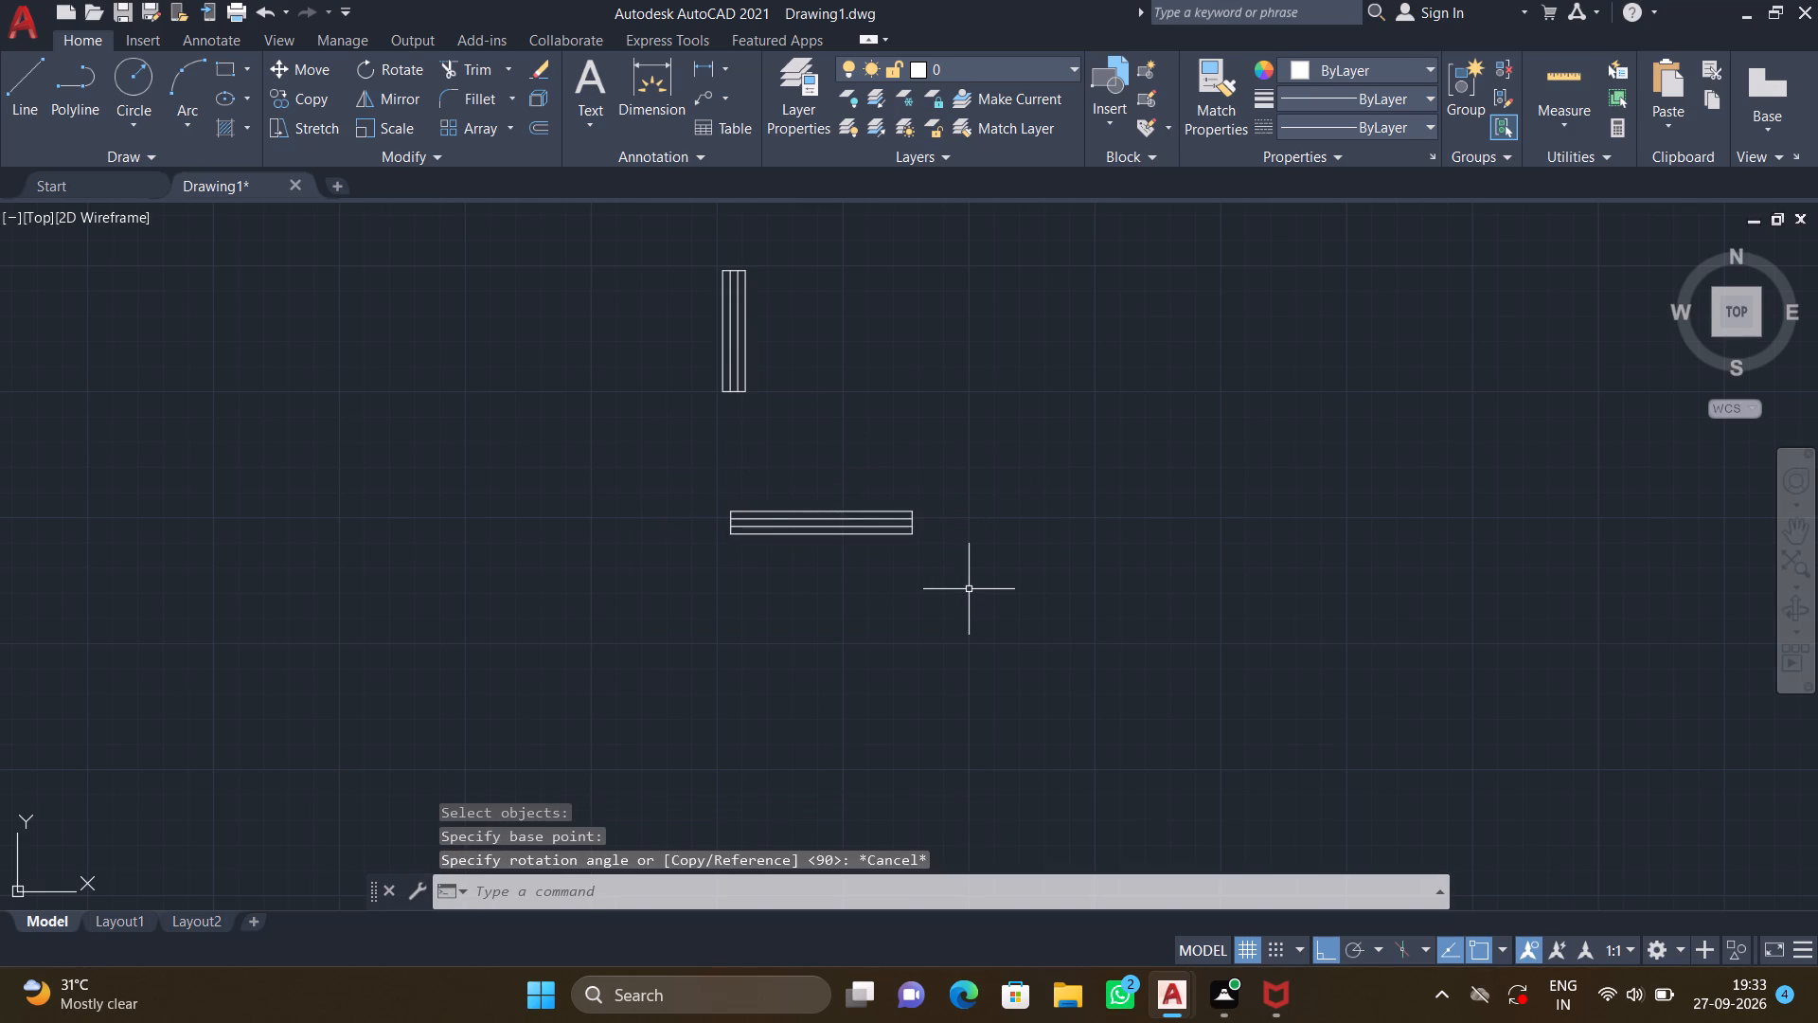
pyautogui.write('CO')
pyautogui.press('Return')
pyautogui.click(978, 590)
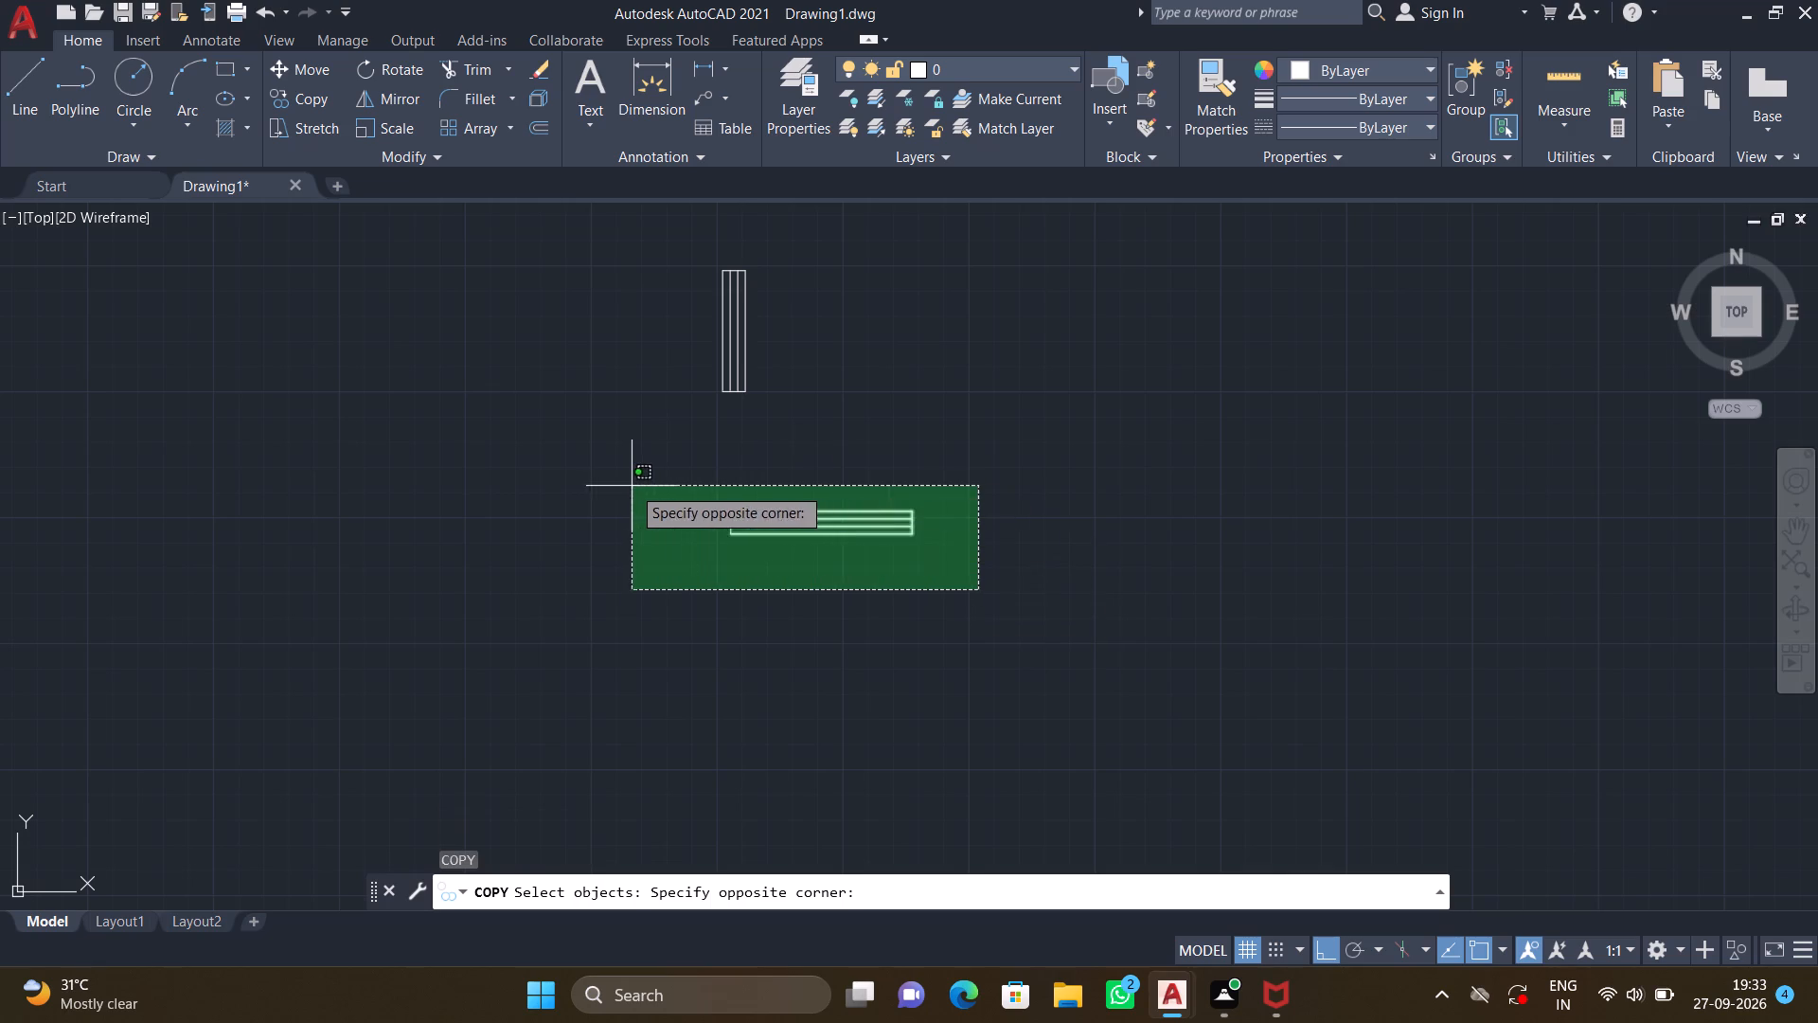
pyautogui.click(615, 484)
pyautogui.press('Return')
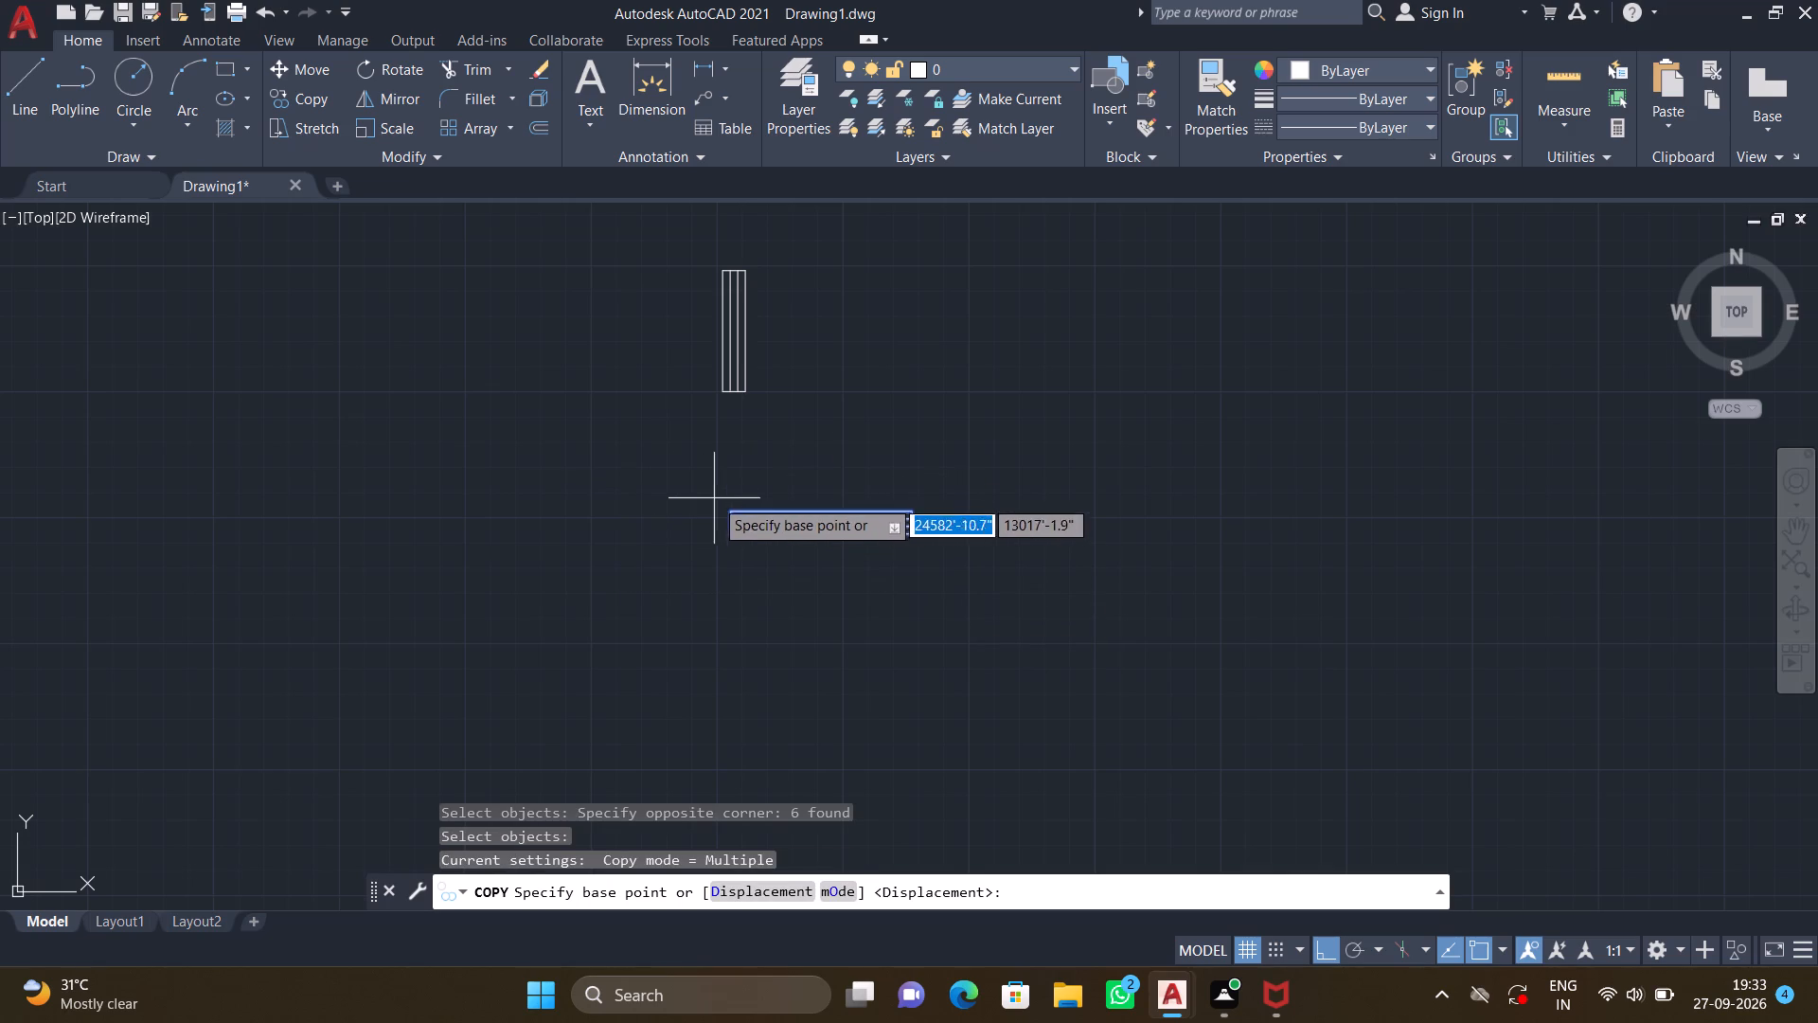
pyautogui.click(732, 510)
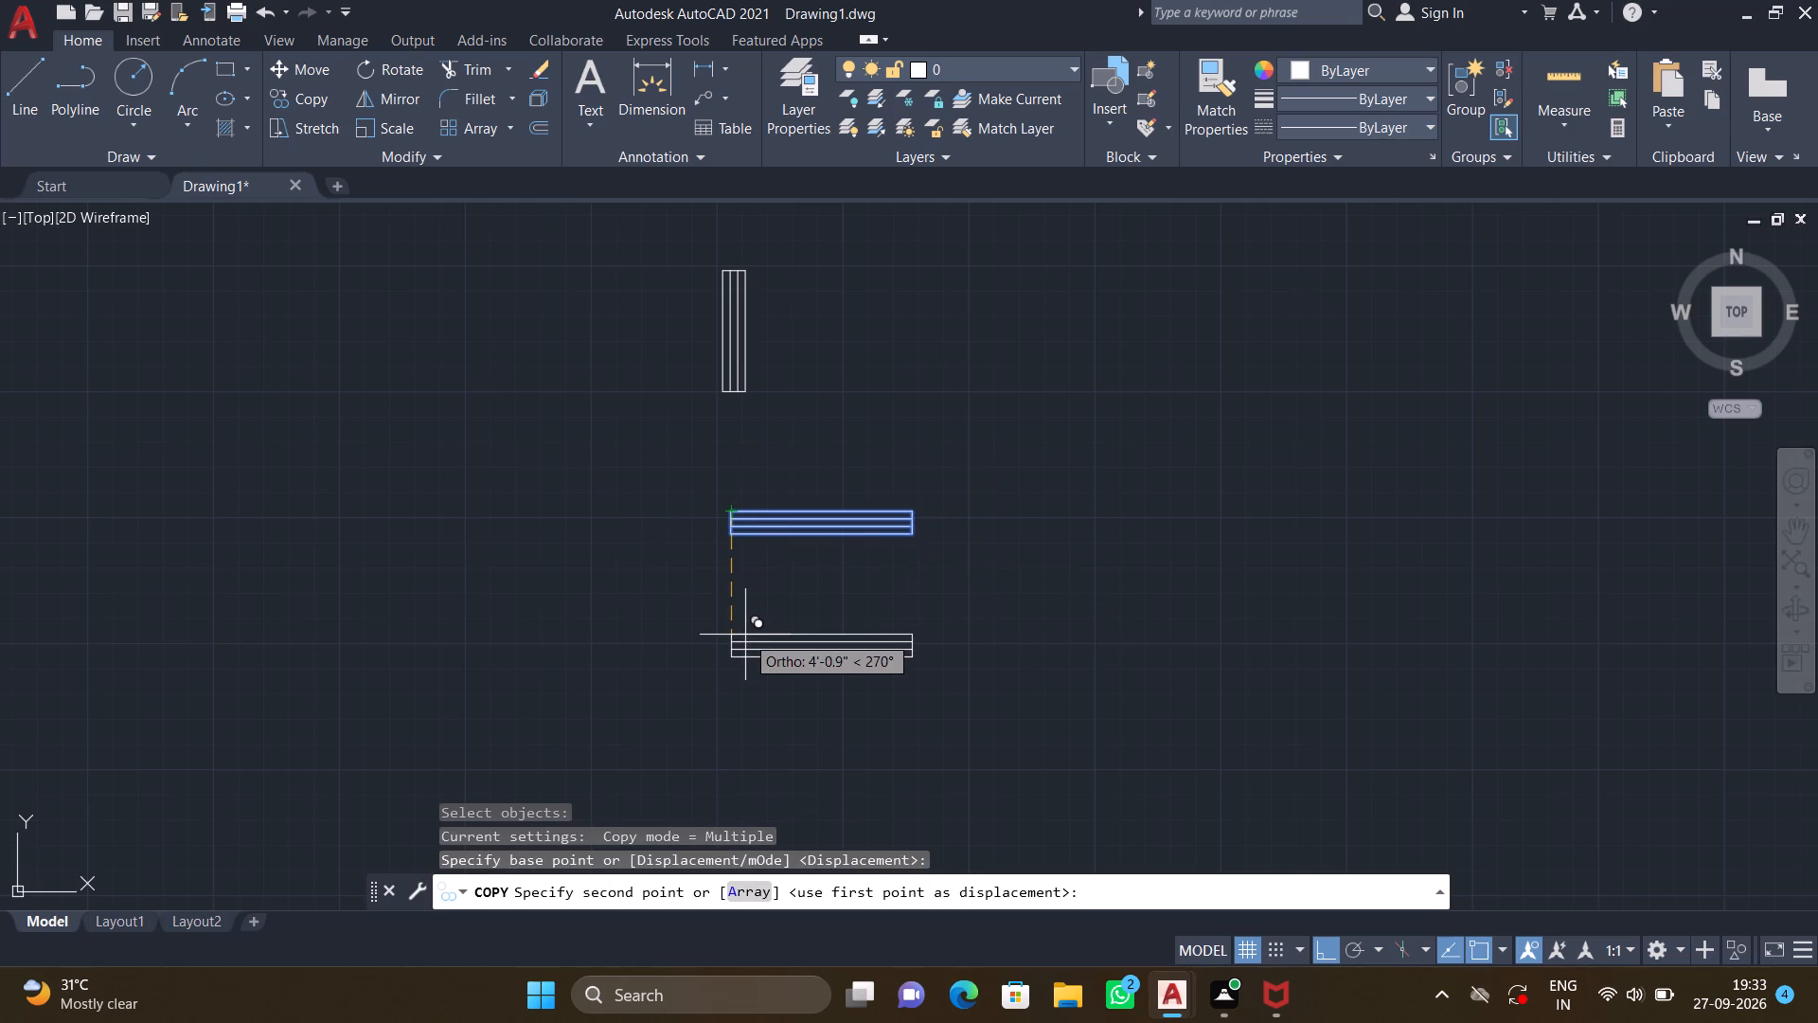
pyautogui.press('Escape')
# Move the longer horizontal window symbol straight to the right, clear of the rotated shorter symbol.
pyautogui.press('m')
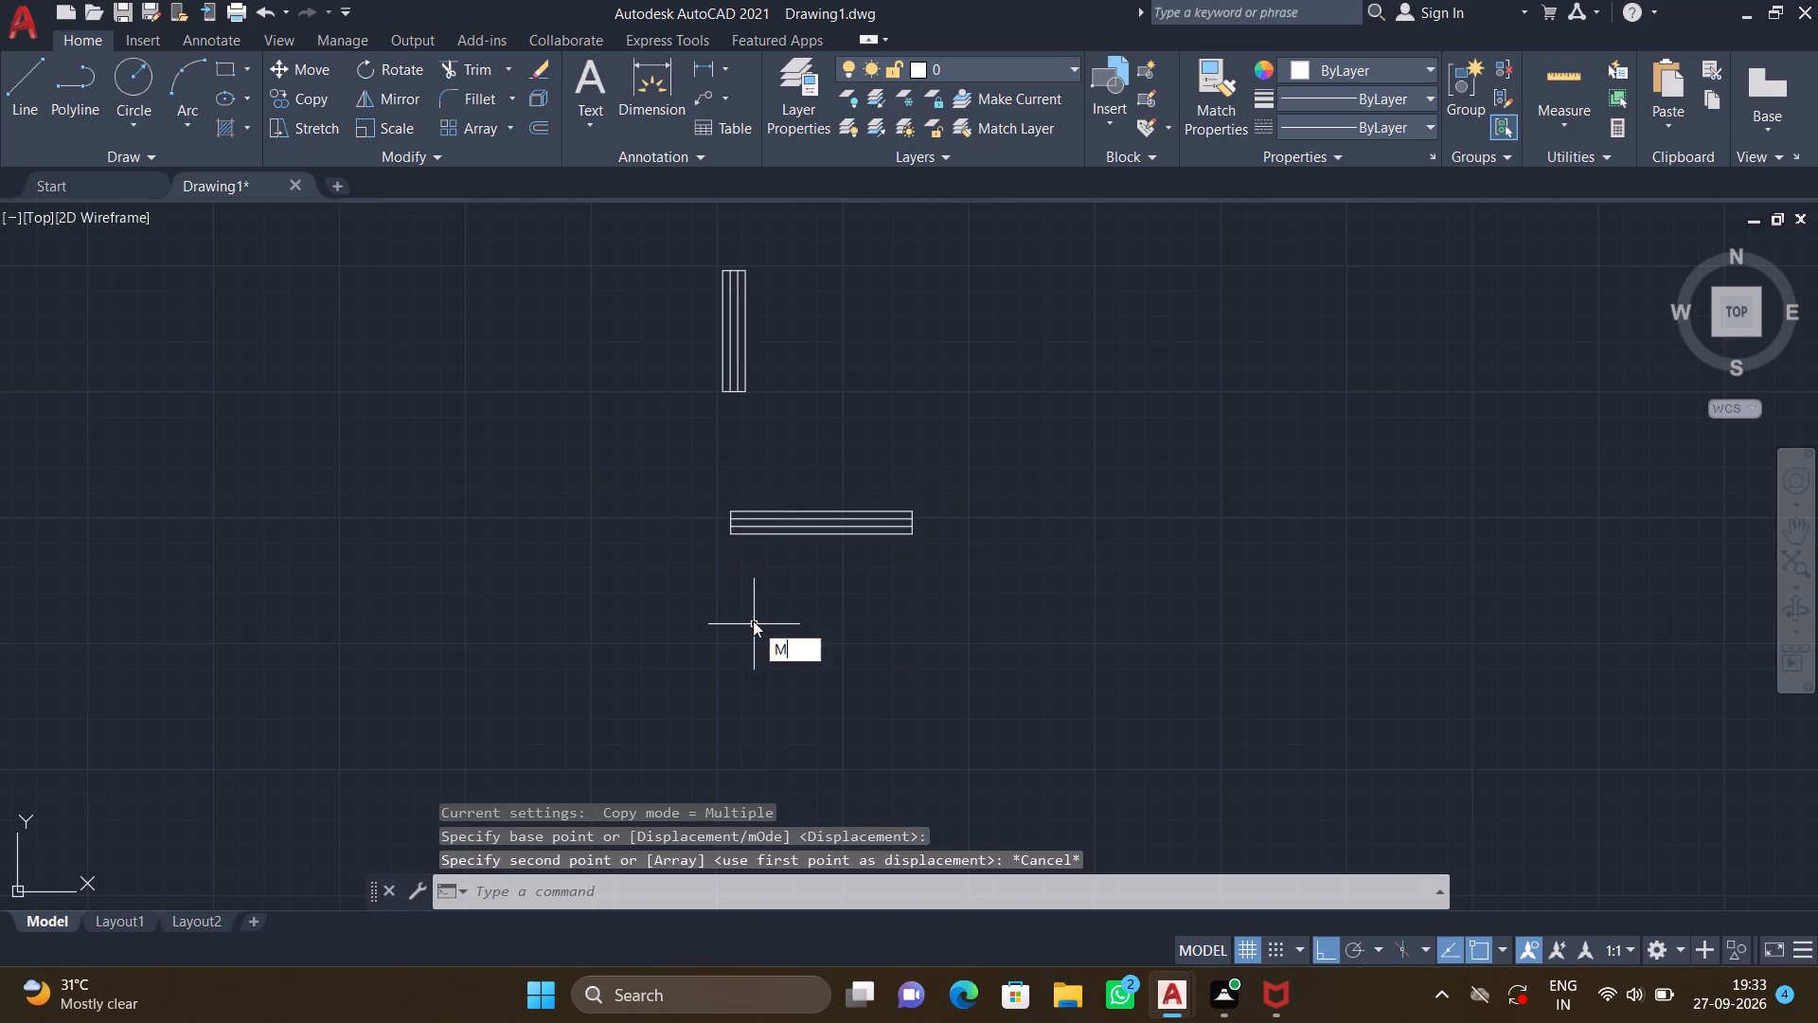
pyautogui.press('Return')
pyautogui.moveTo(990, 587); pyautogui.dragTo(964, 568)
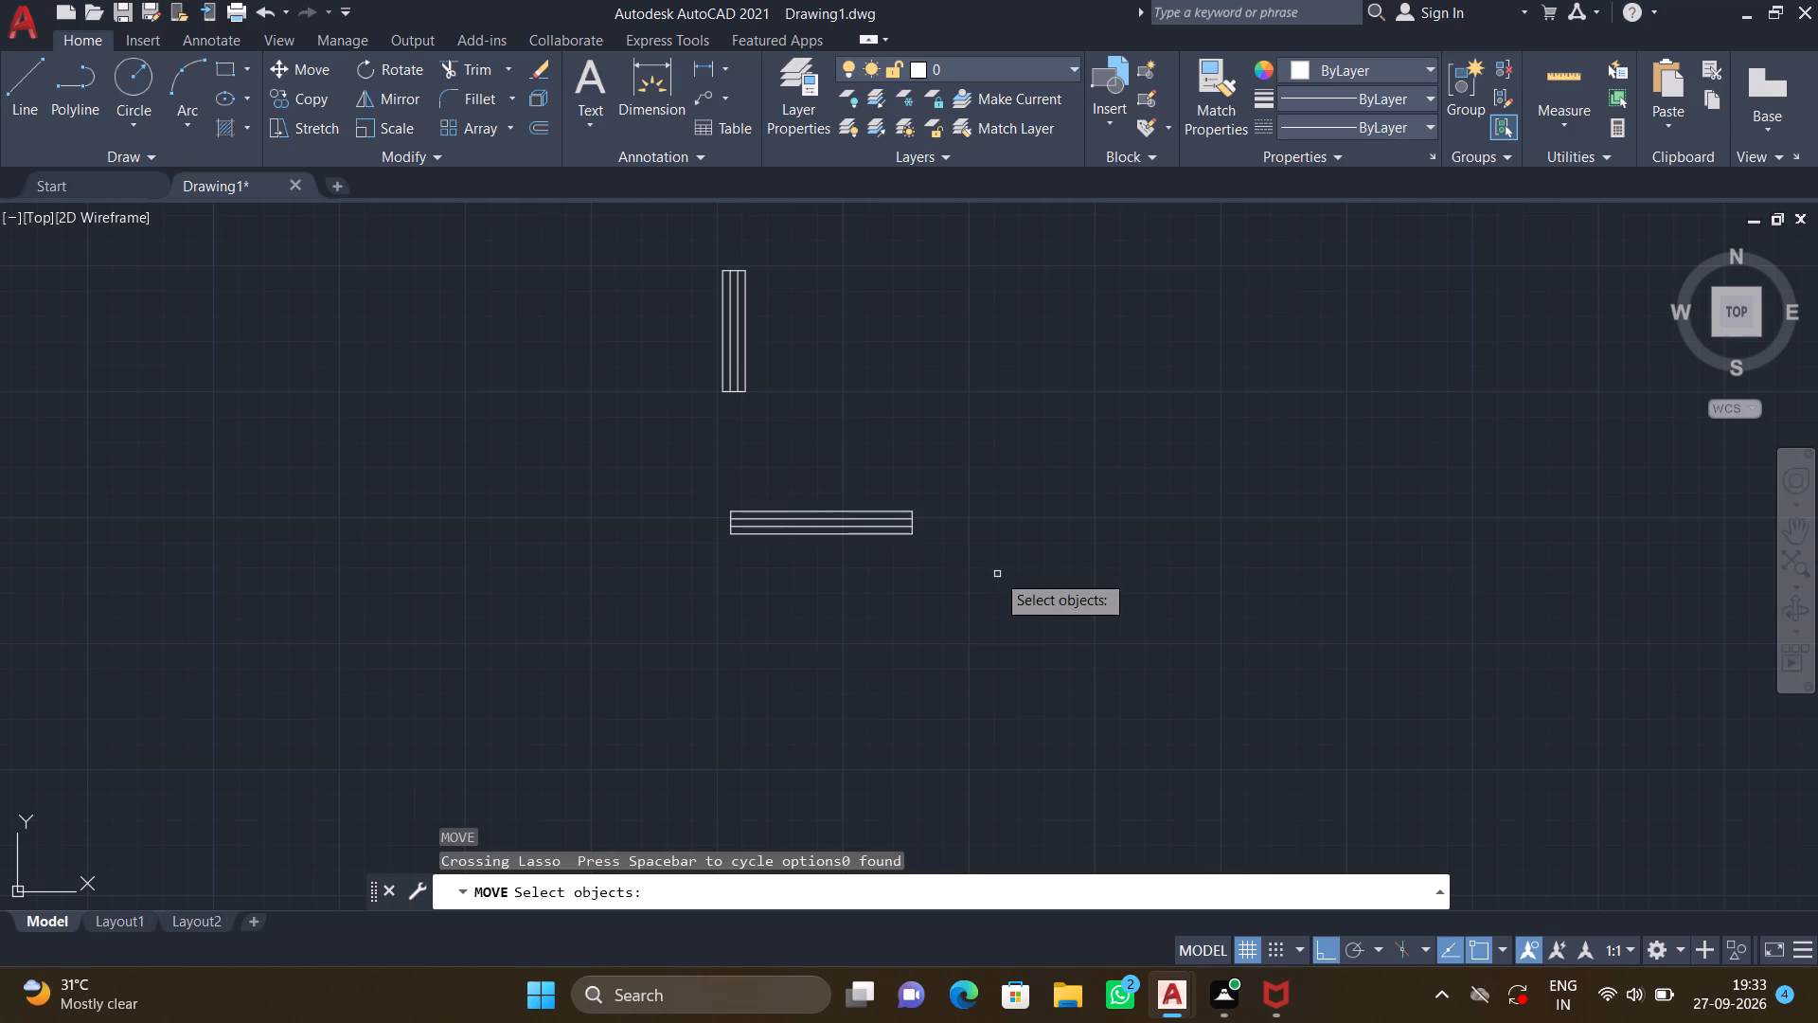
pyautogui.moveTo(996, 573); pyautogui.dragTo(987, 566)
pyautogui.click(667, 463)
pyautogui.press('Return')
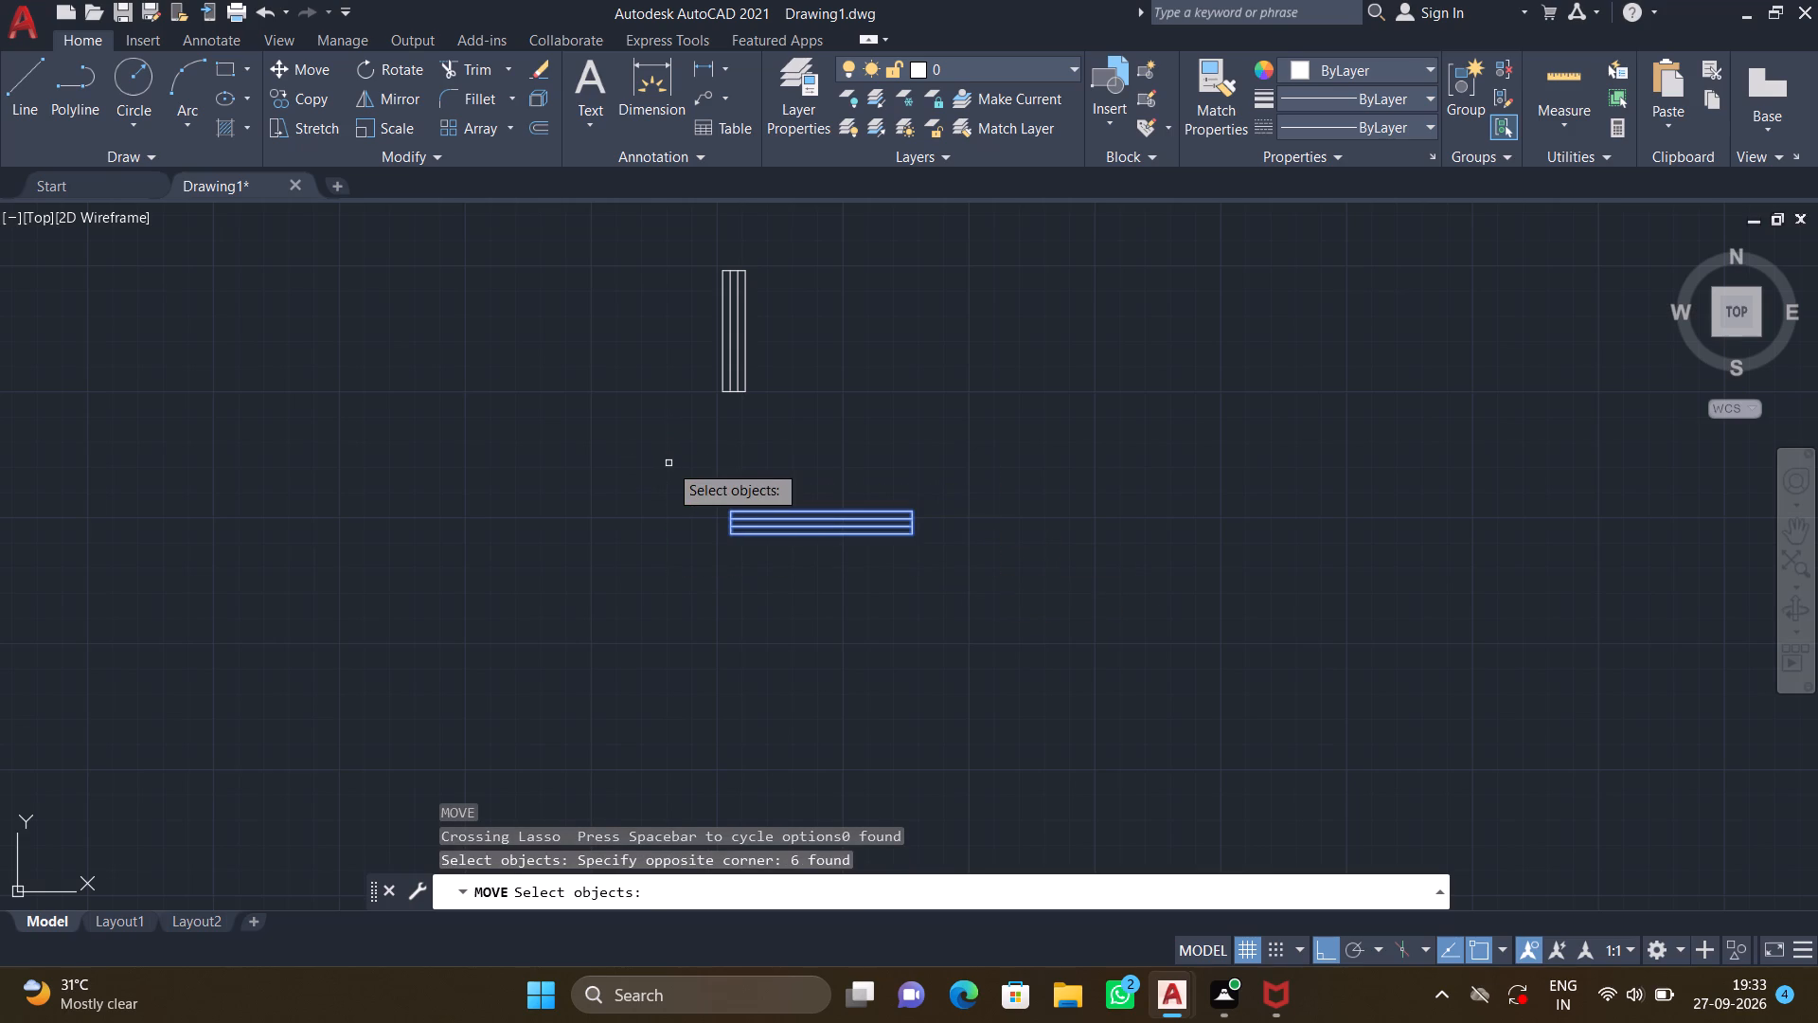
pyautogui.click(728, 507)
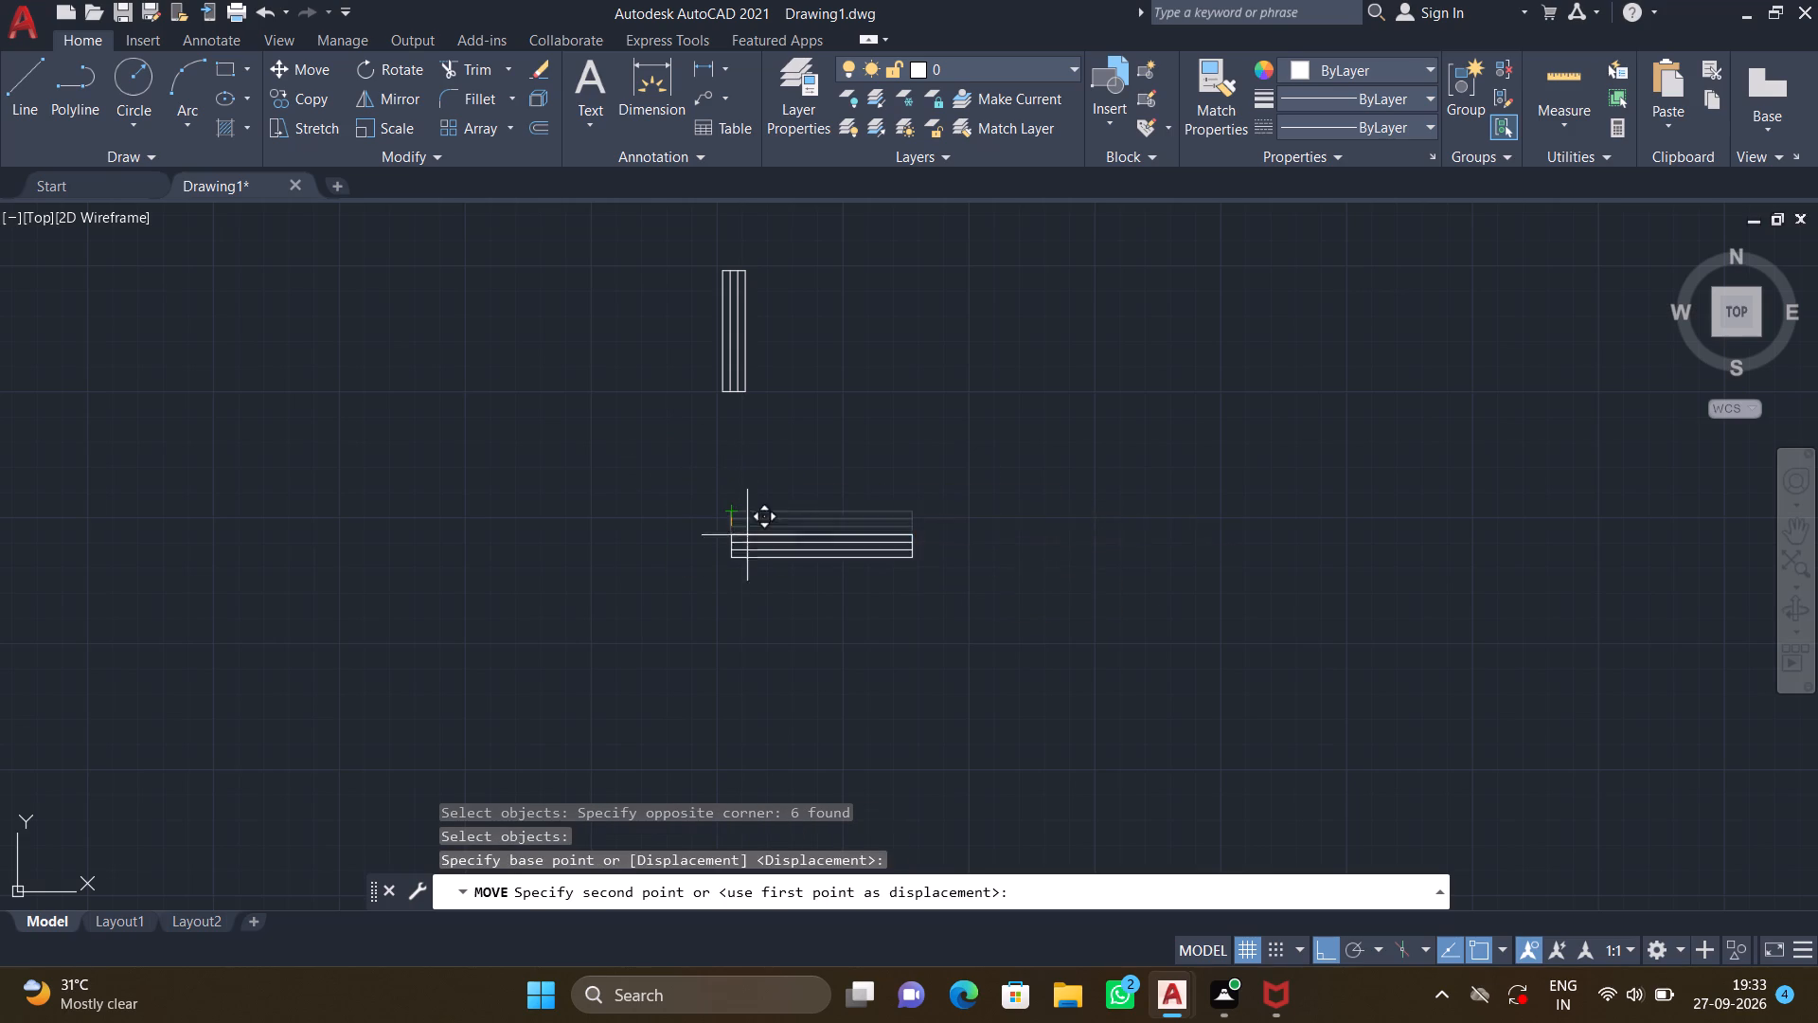
pyautogui.click(1041, 406)
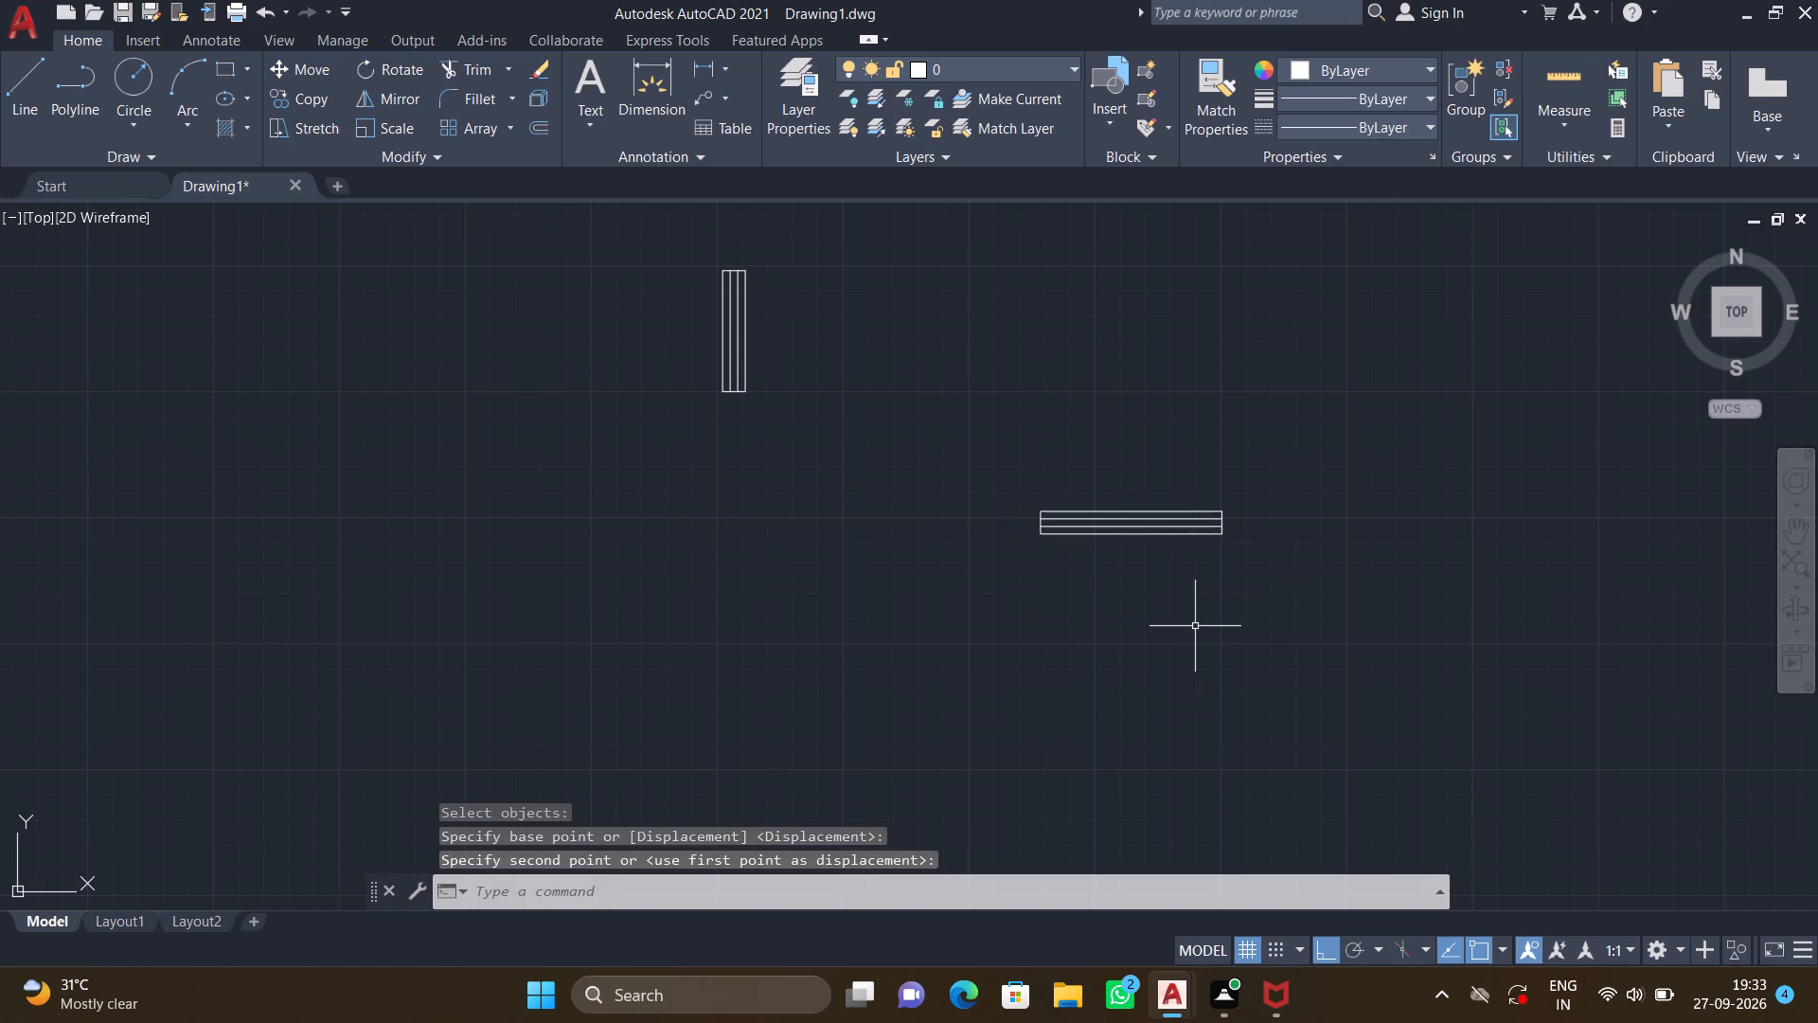
# Rotate the longer loose window symbol 90° counterclockwise about its upper-left corner, making it vertical.
pyautogui.press('r')
pyautogui.press('o')
pyautogui.press('Return')
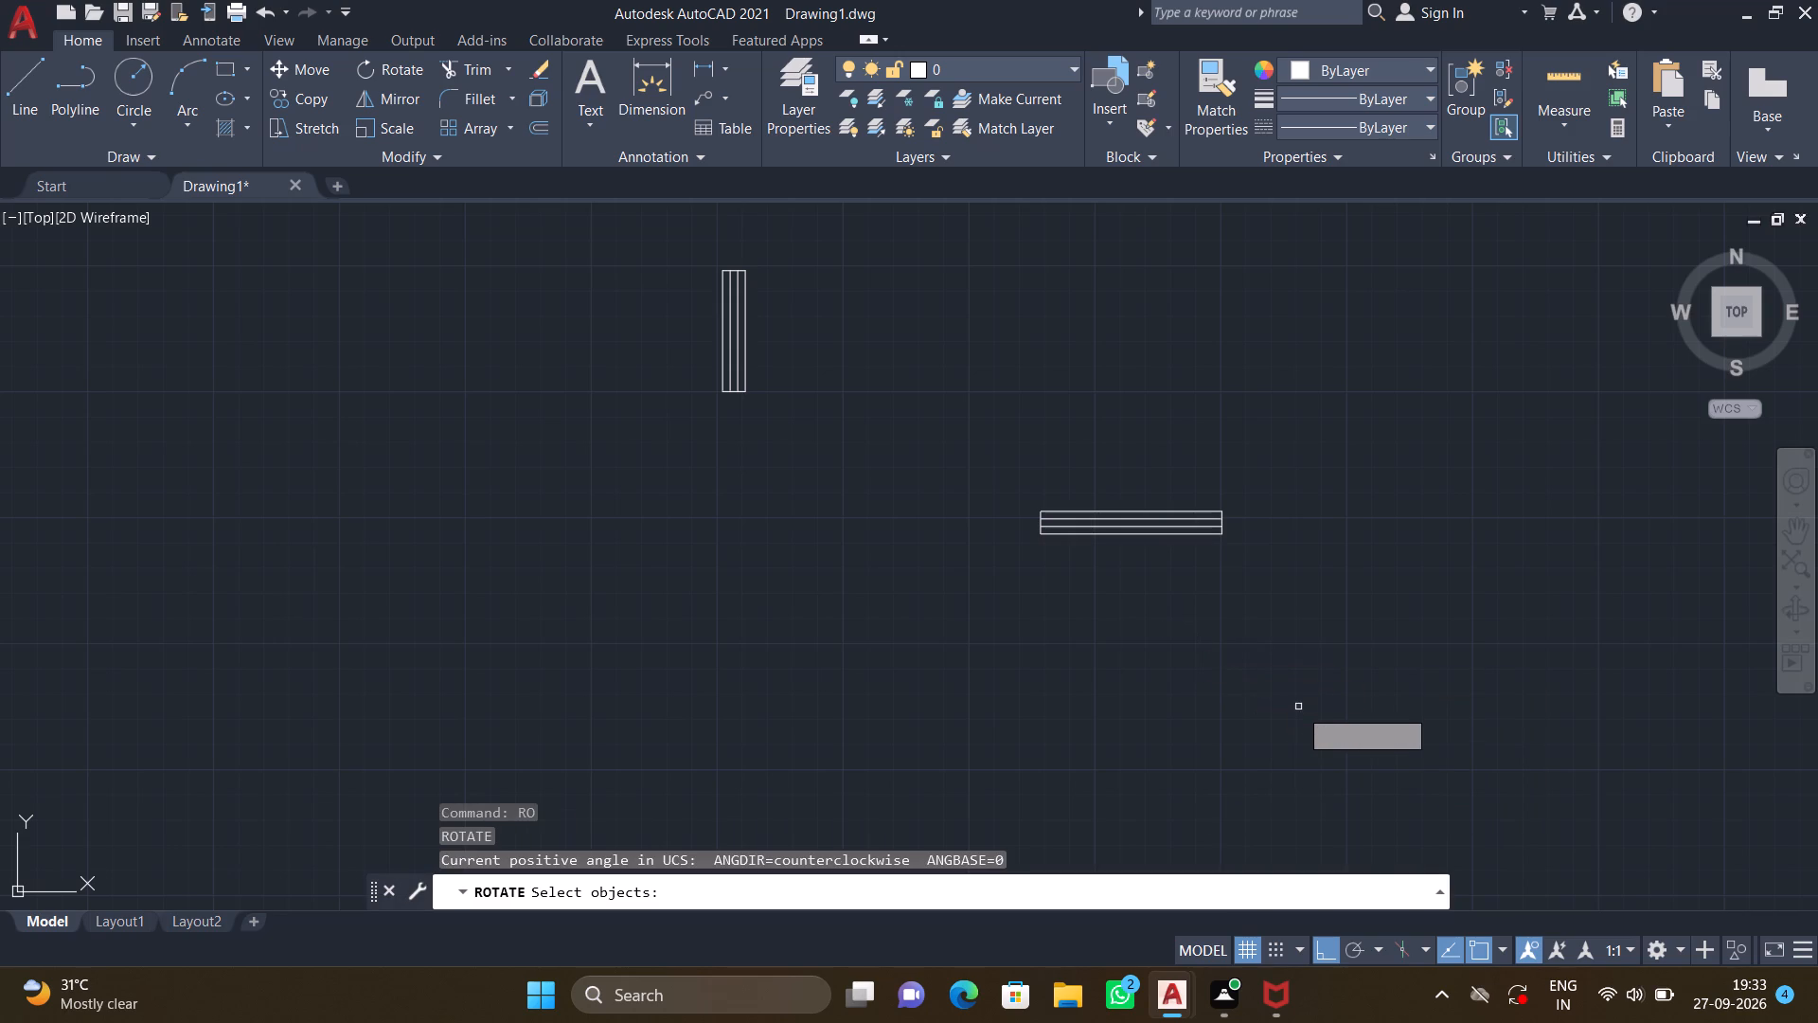
pyautogui.click(1279, 636)
pyautogui.click(954, 469)
pyautogui.press('Return')
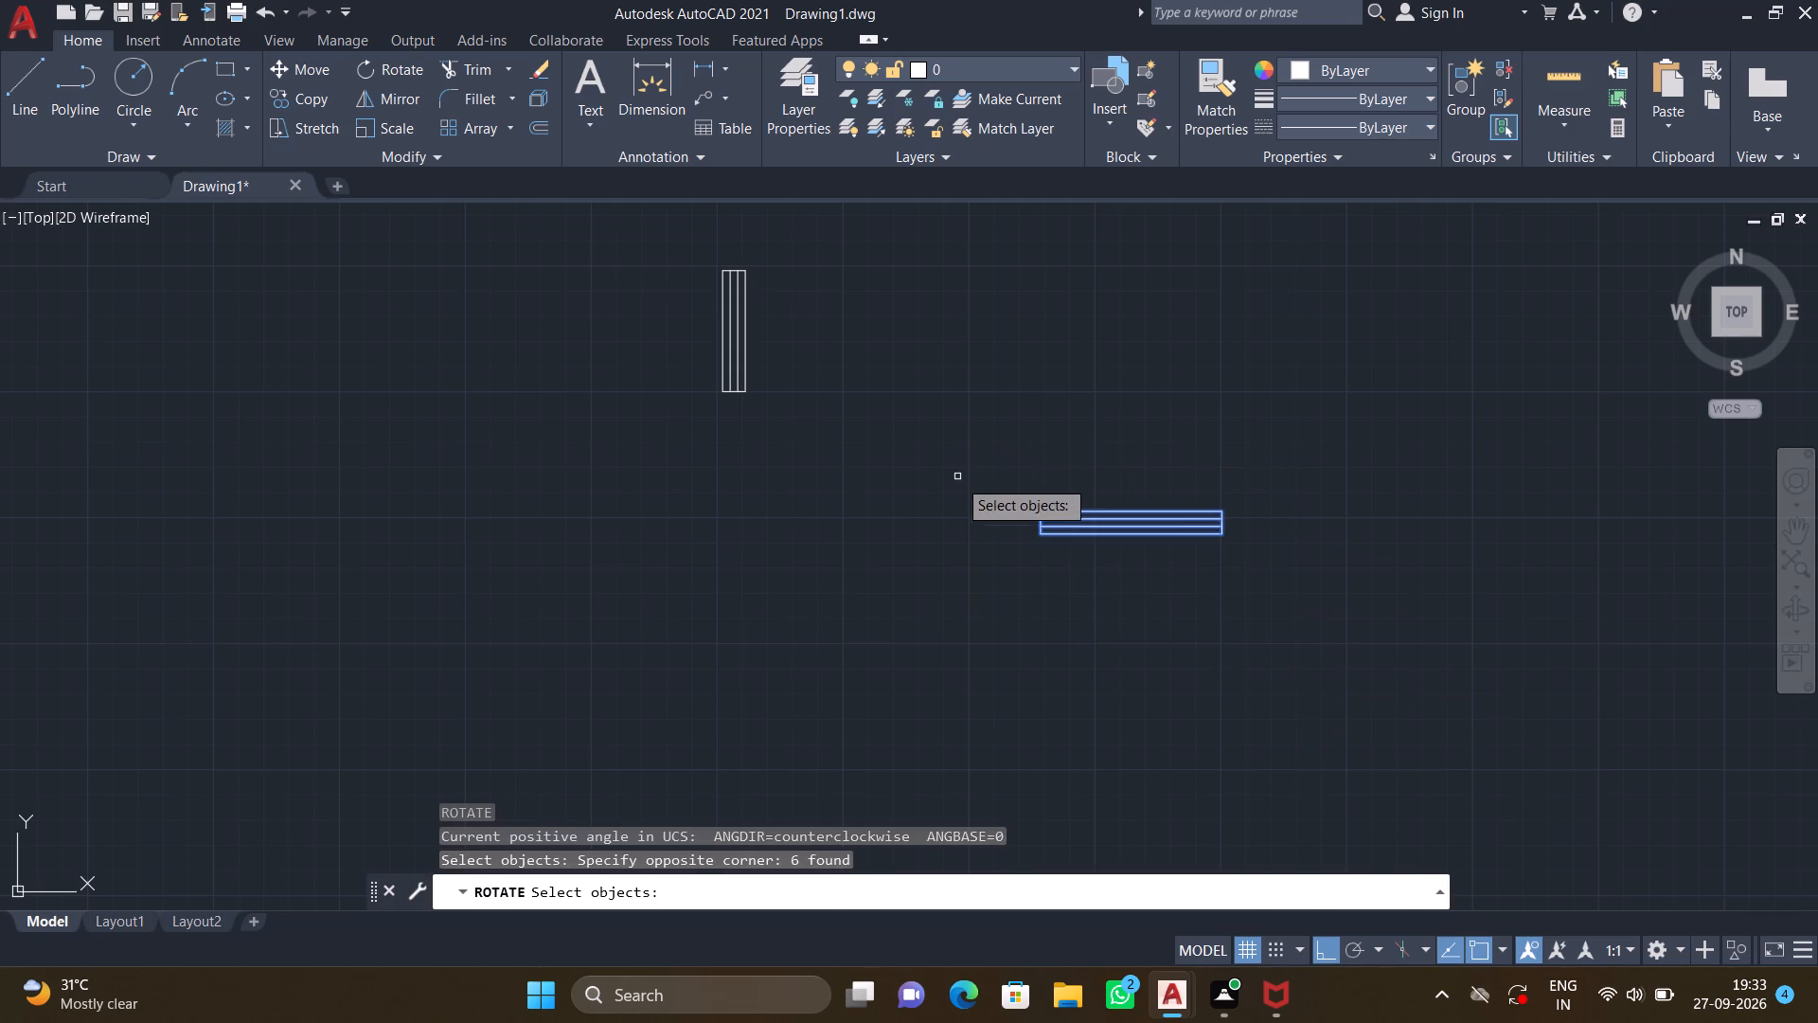
pyautogui.click(1043, 509)
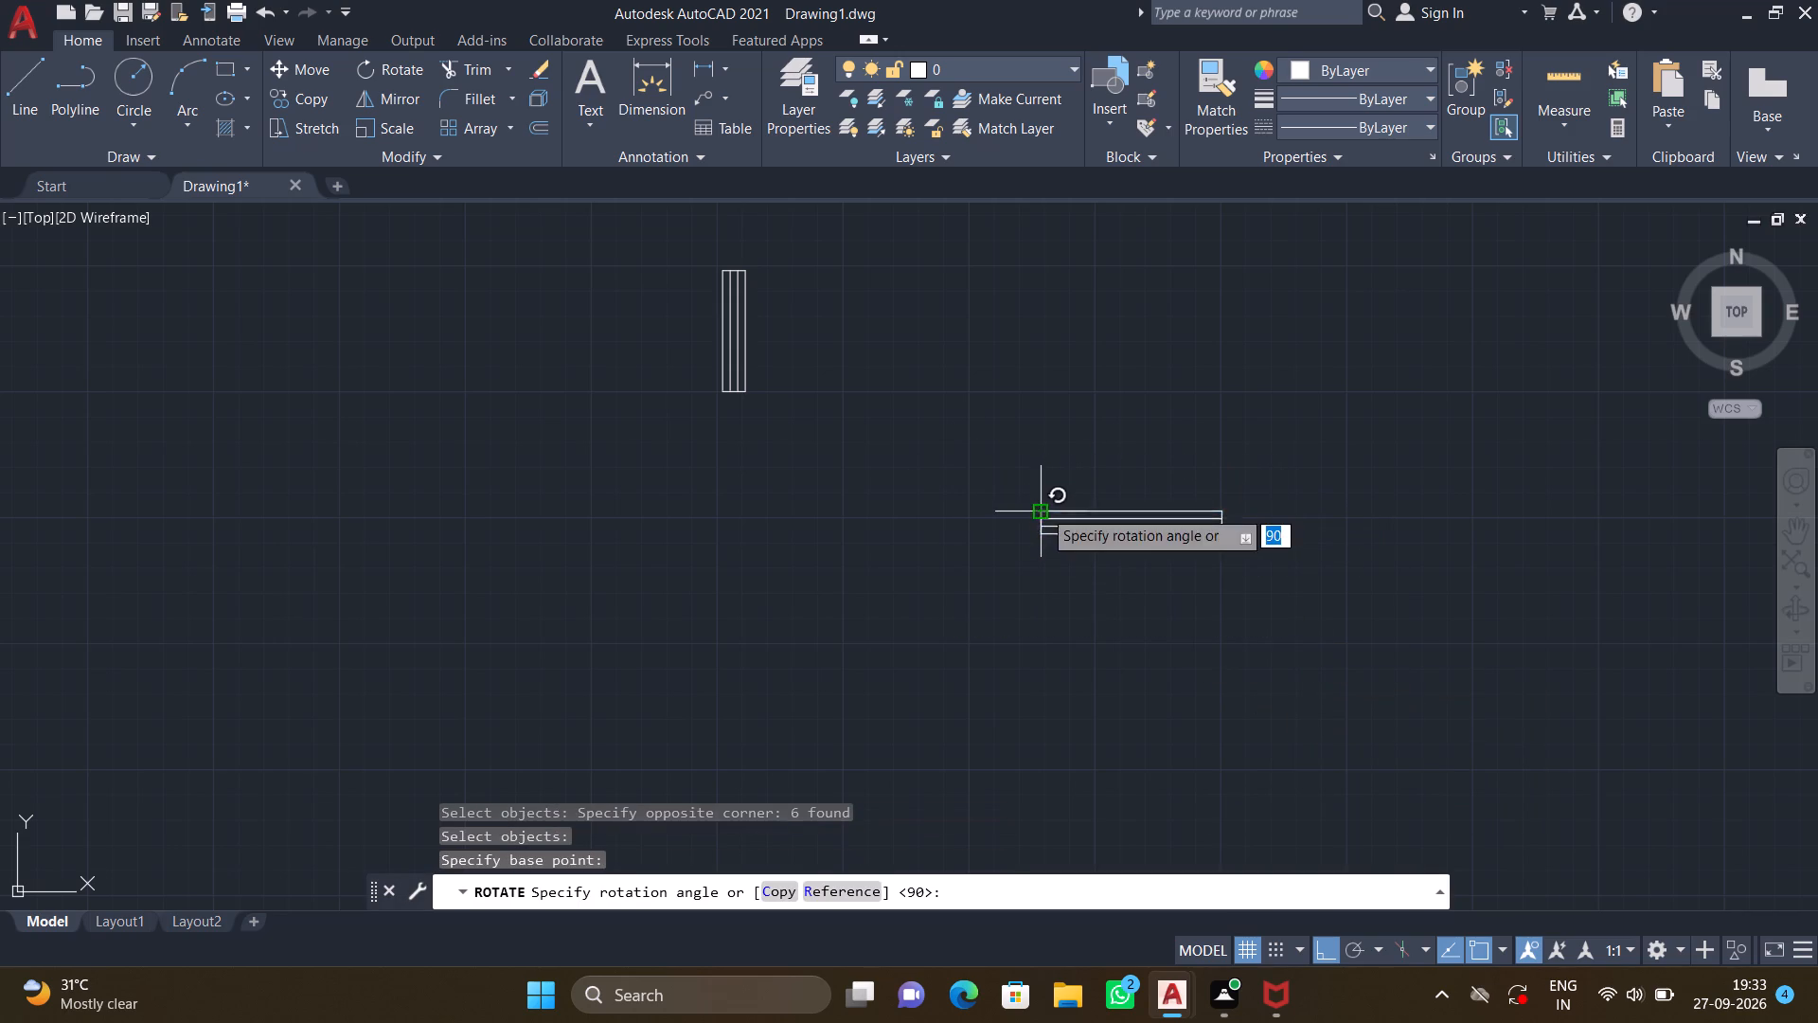
pyautogui.click(1015, 390)
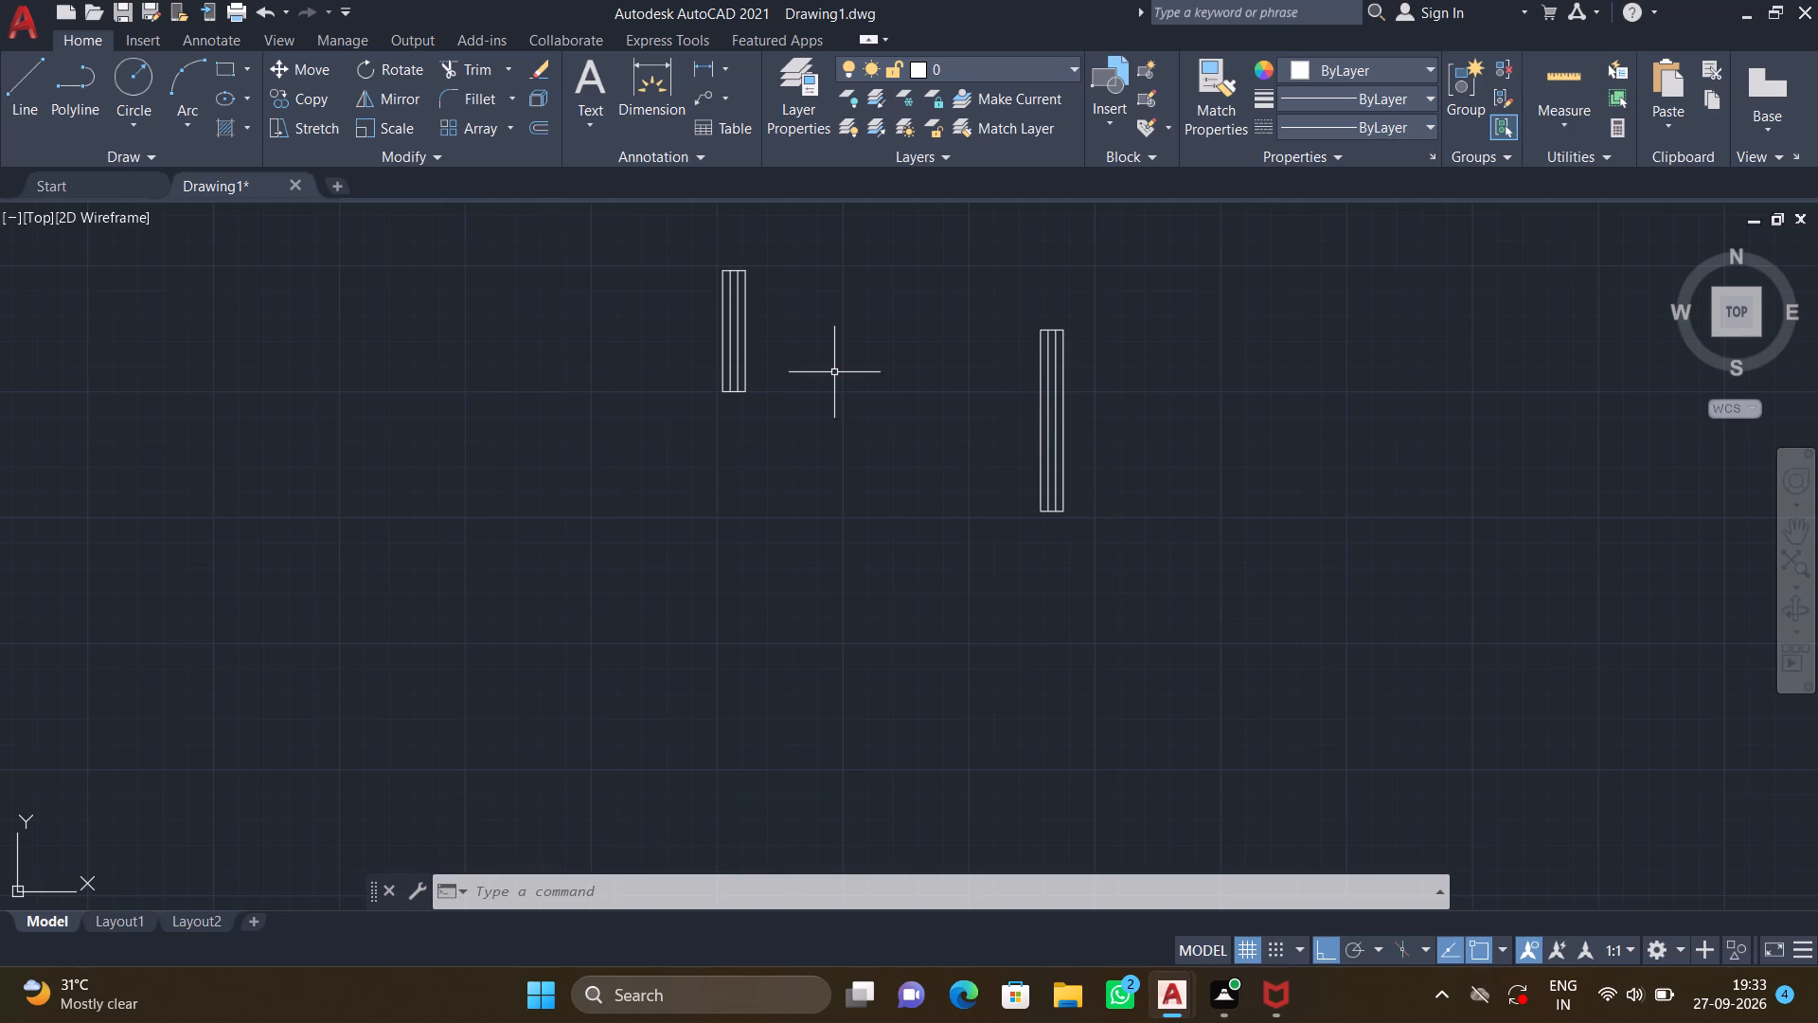
# With Ortho off, copy the shorter vertical window symbol by its upper-left corner into the plan's left exterior wall, directly below the full-width middle cross wall.
pyautogui.scroll(-1, 817, 403)
pyautogui.moveTo(782, 413); pyautogui.dragTo(873, 407, button='middle')
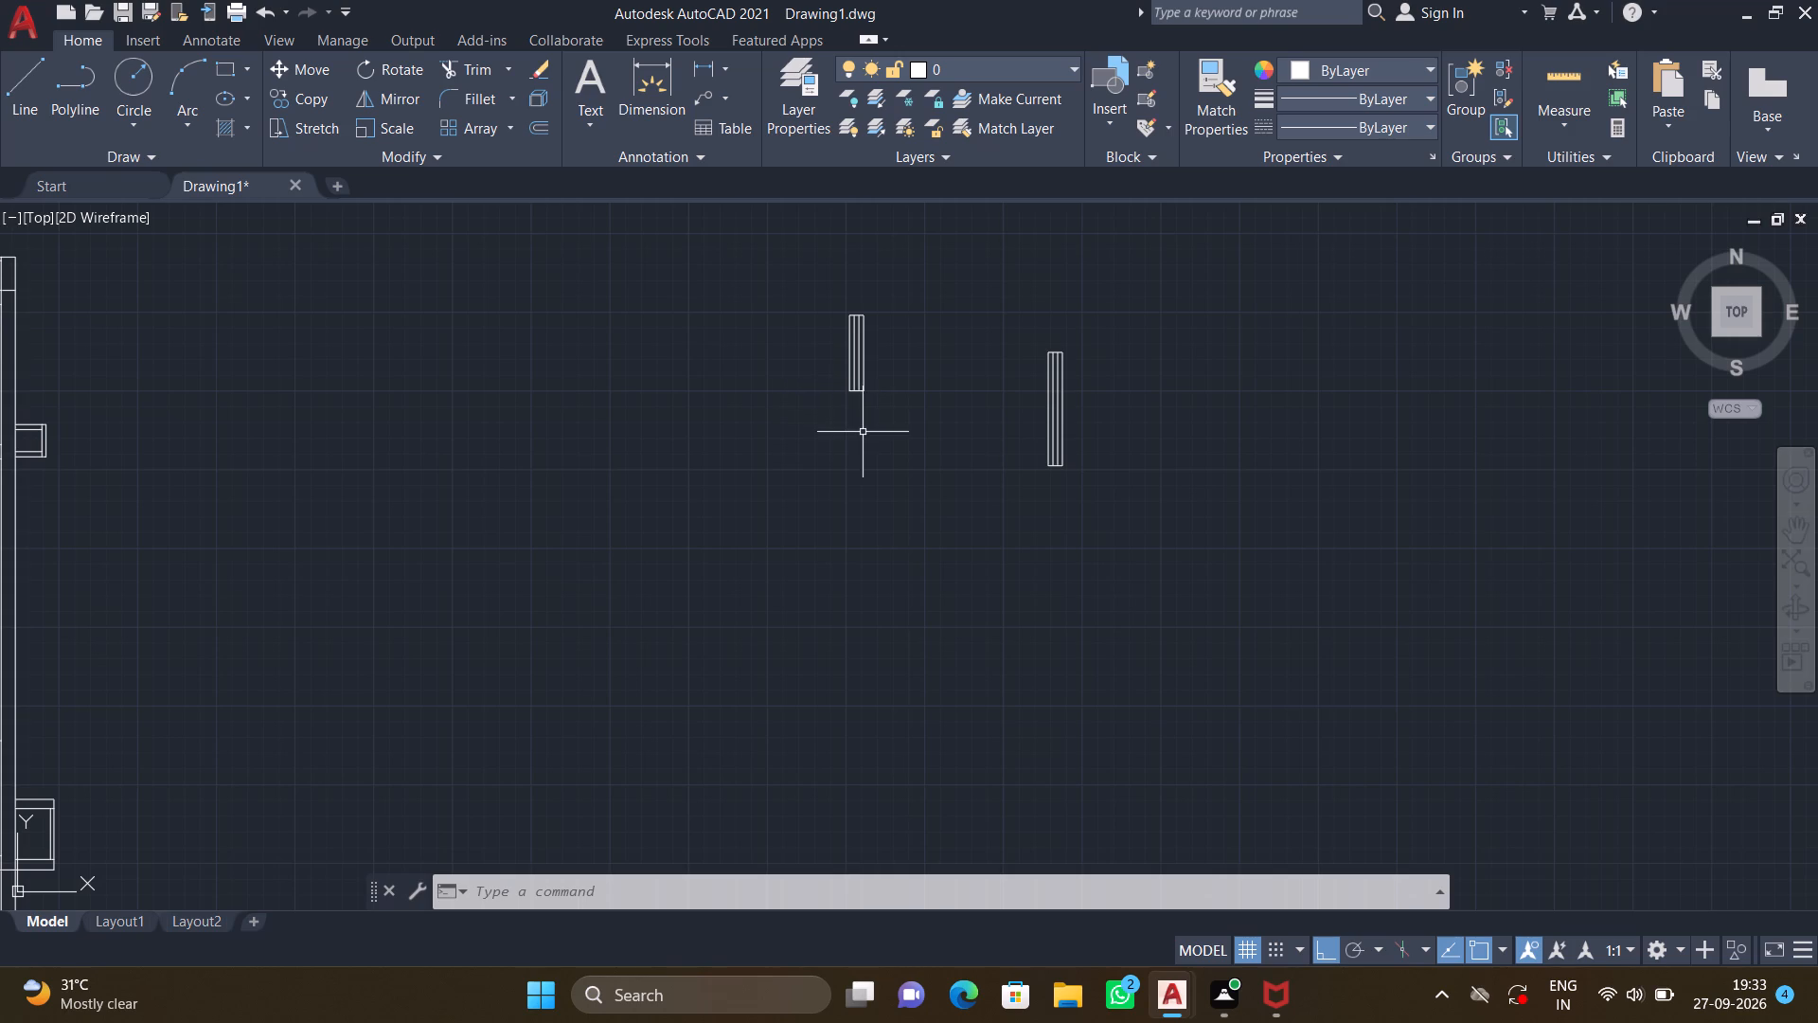
pyautogui.moveTo(863, 432); pyautogui.dragTo(885, 520, button='middle')
pyautogui.scroll(3, 903, 478)
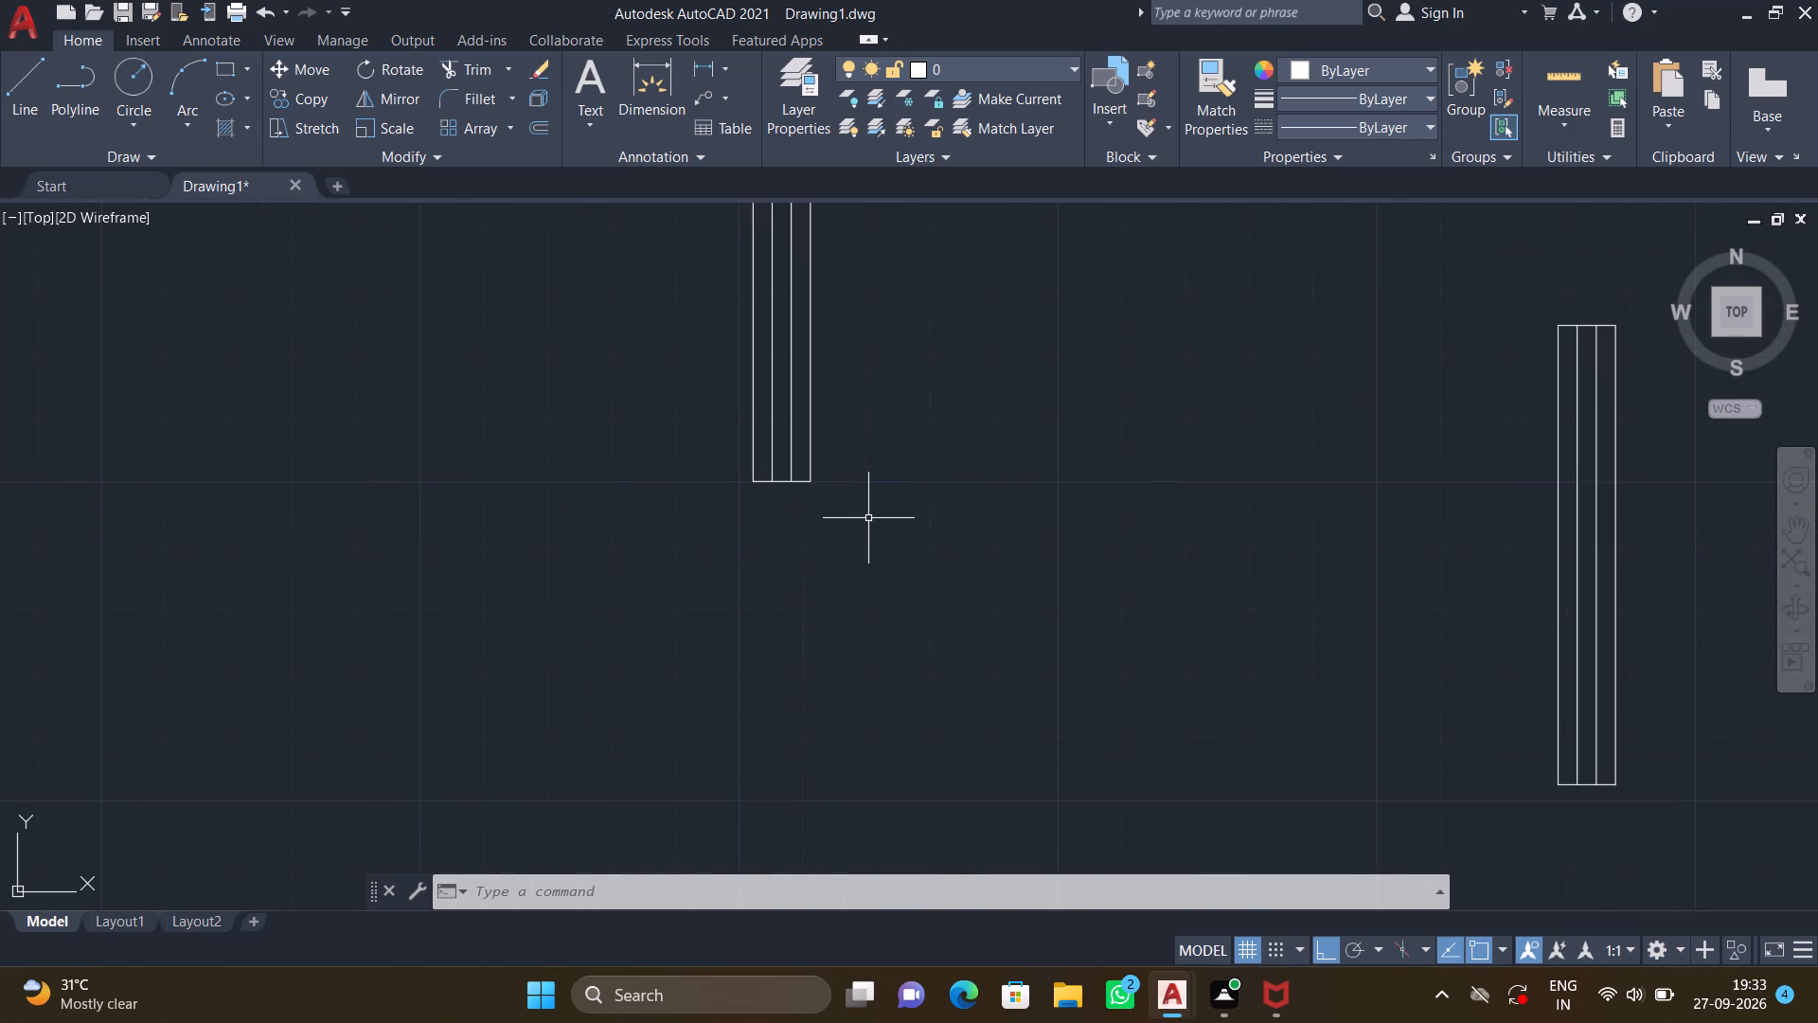
pyautogui.scroll(-1, 874, 529)
pyautogui.moveTo(877, 529); pyautogui.dragTo(888, 547, button='middle')
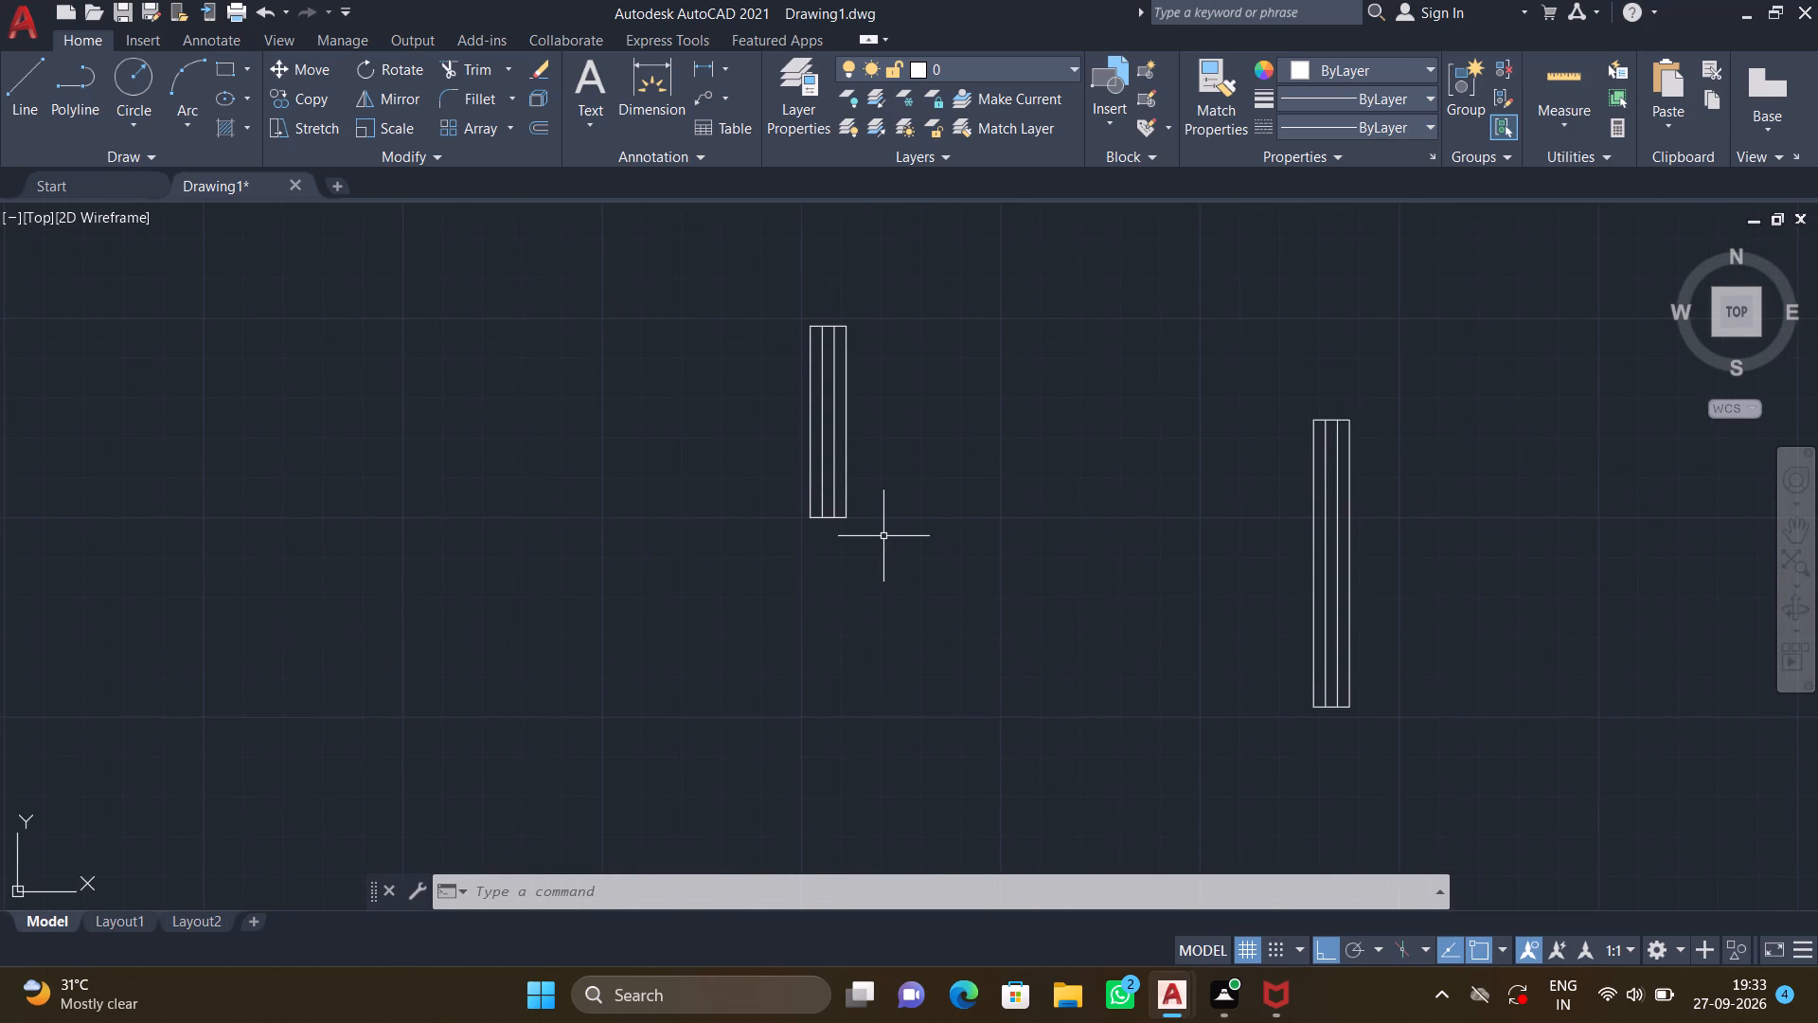
pyautogui.write('CO')
pyautogui.press('Return')
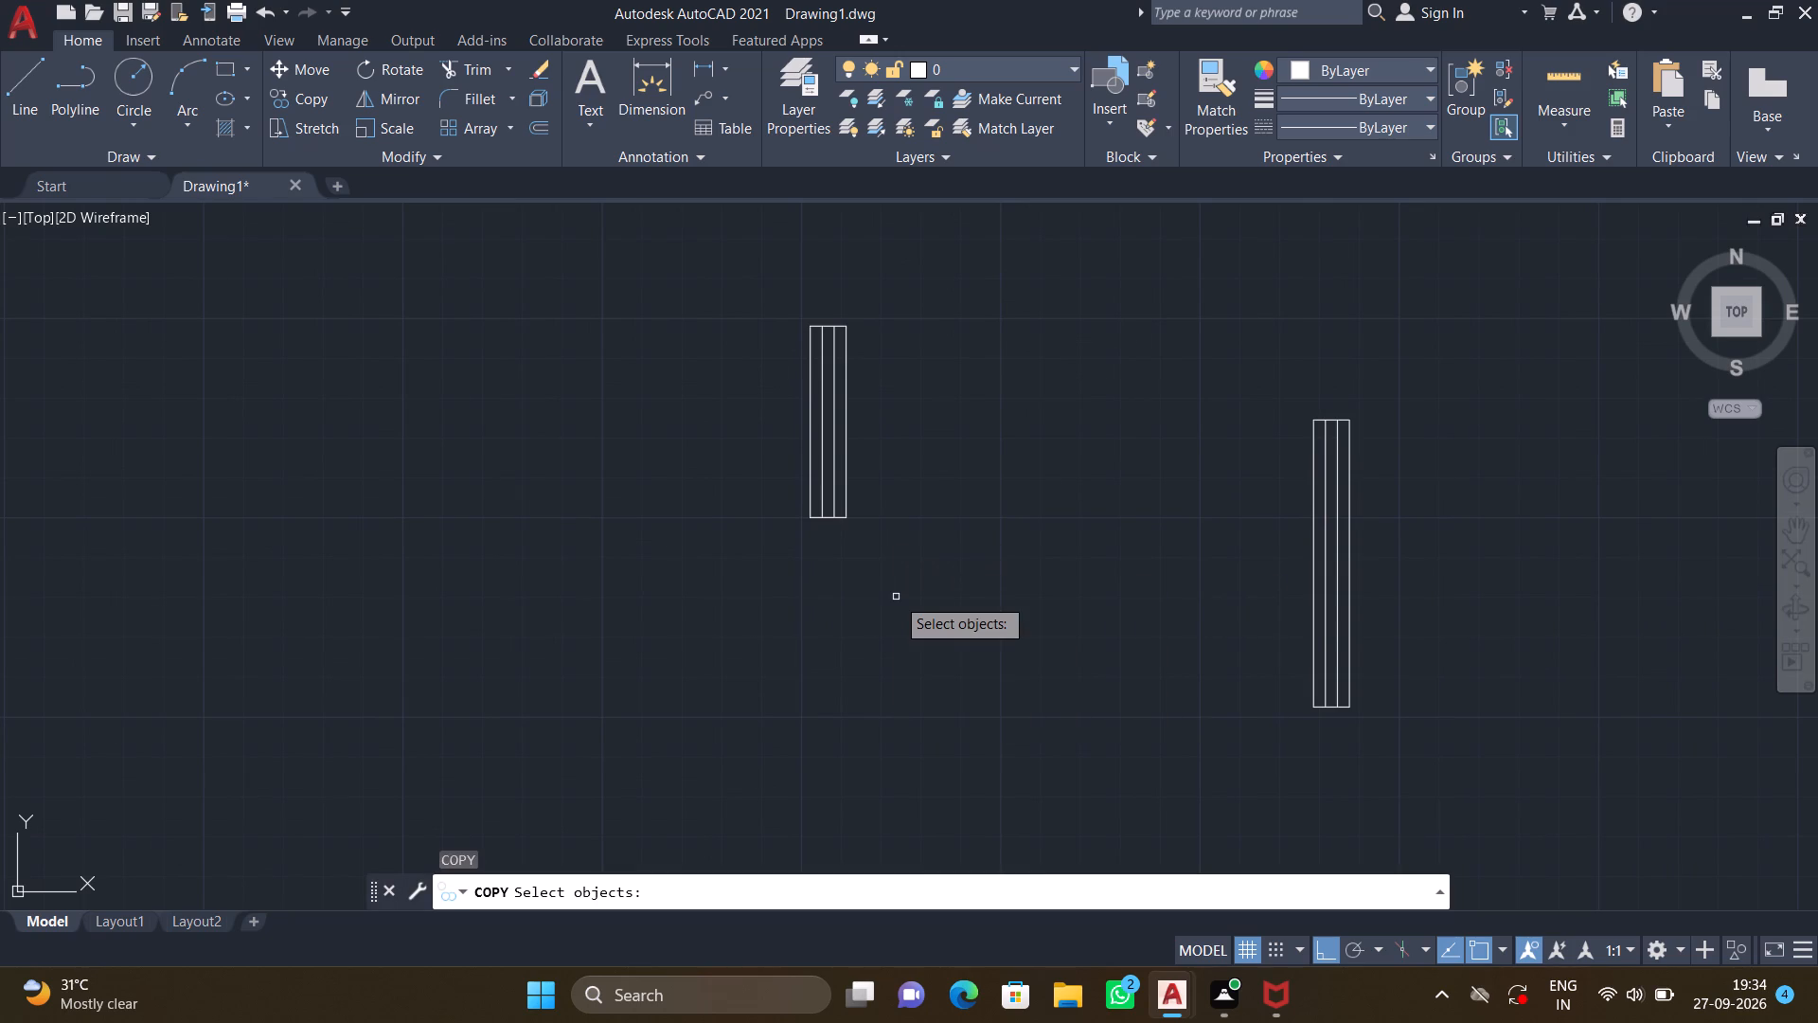
pyautogui.click(896, 597)
pyautogui.click(653, 240)
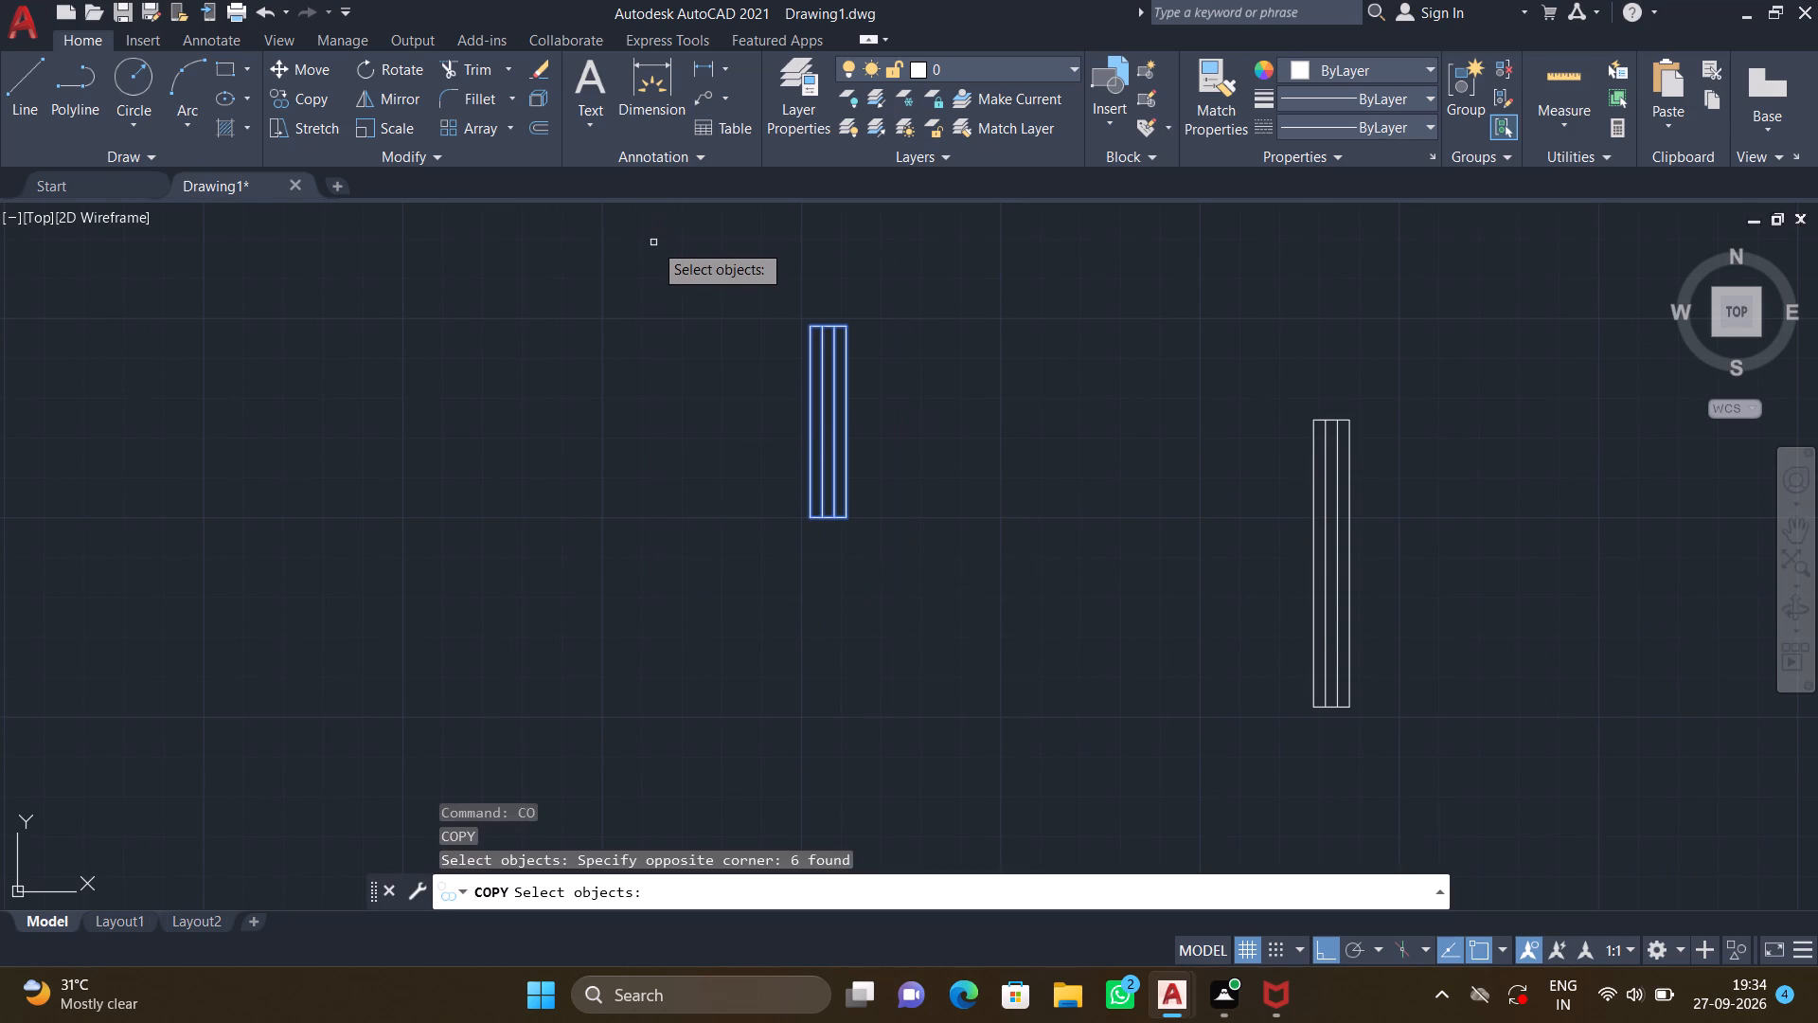
pyautogui.press('F8')
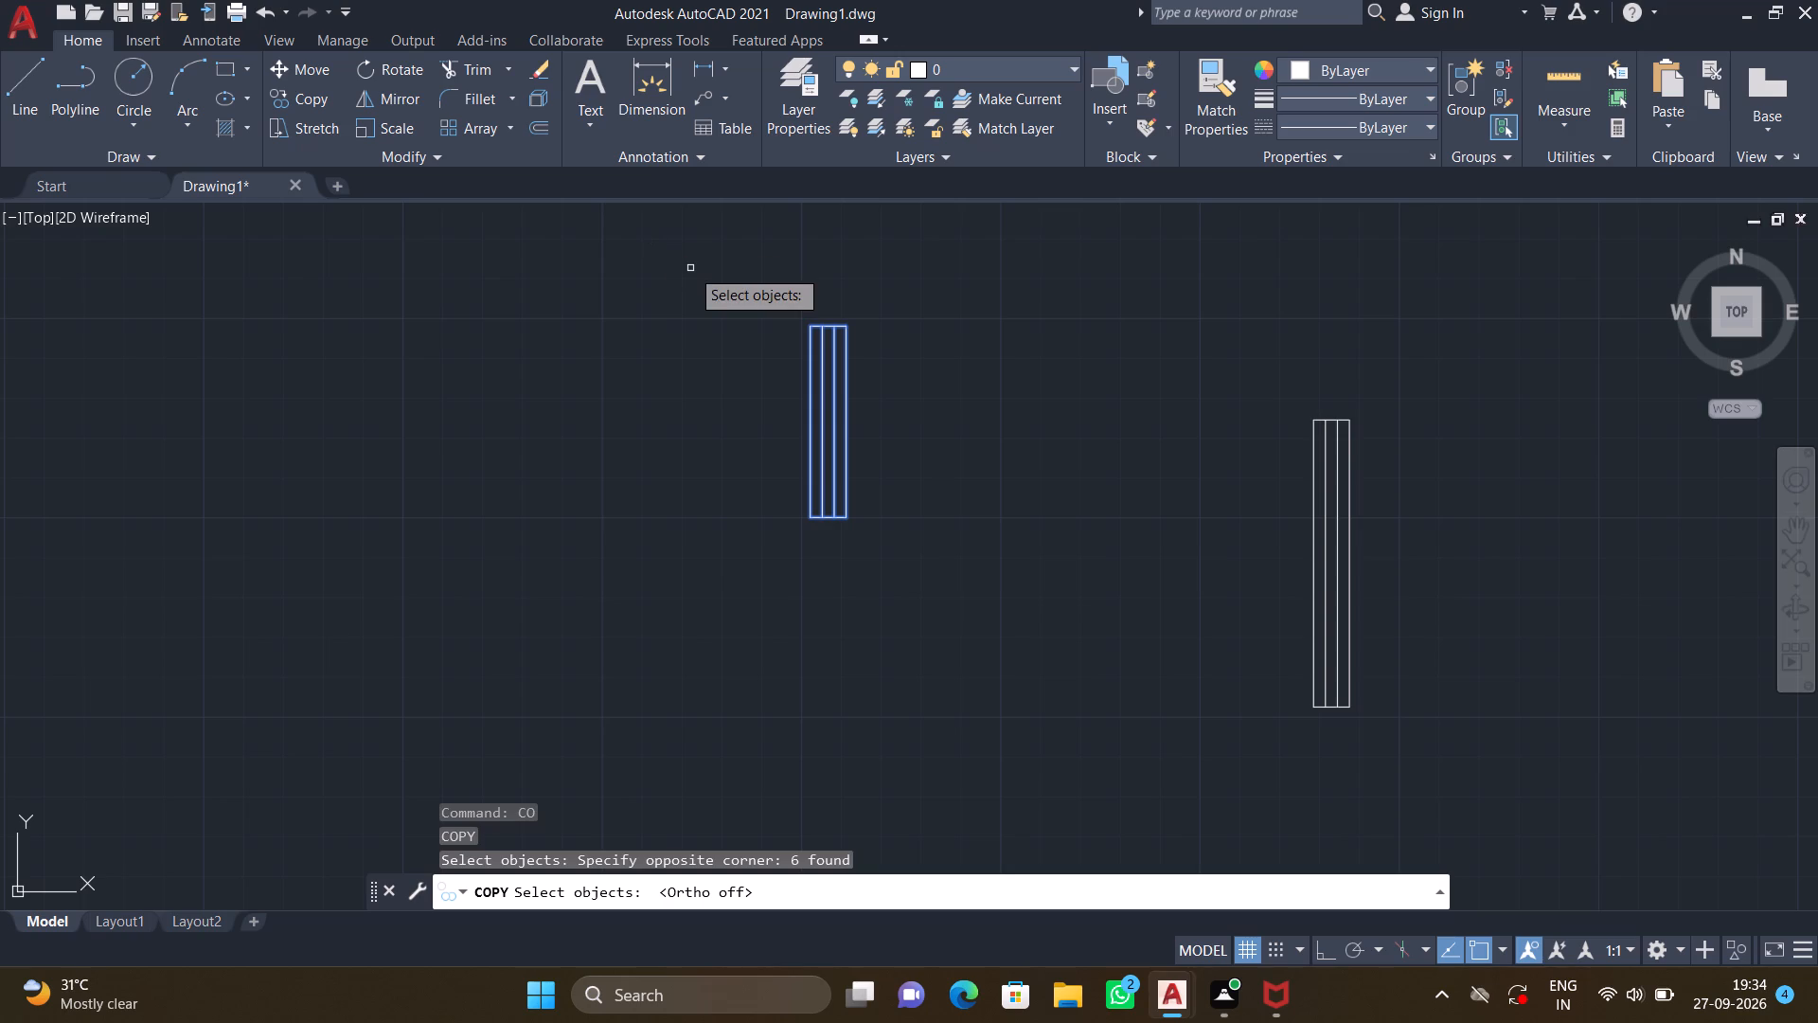
pyautogui.press('Return')
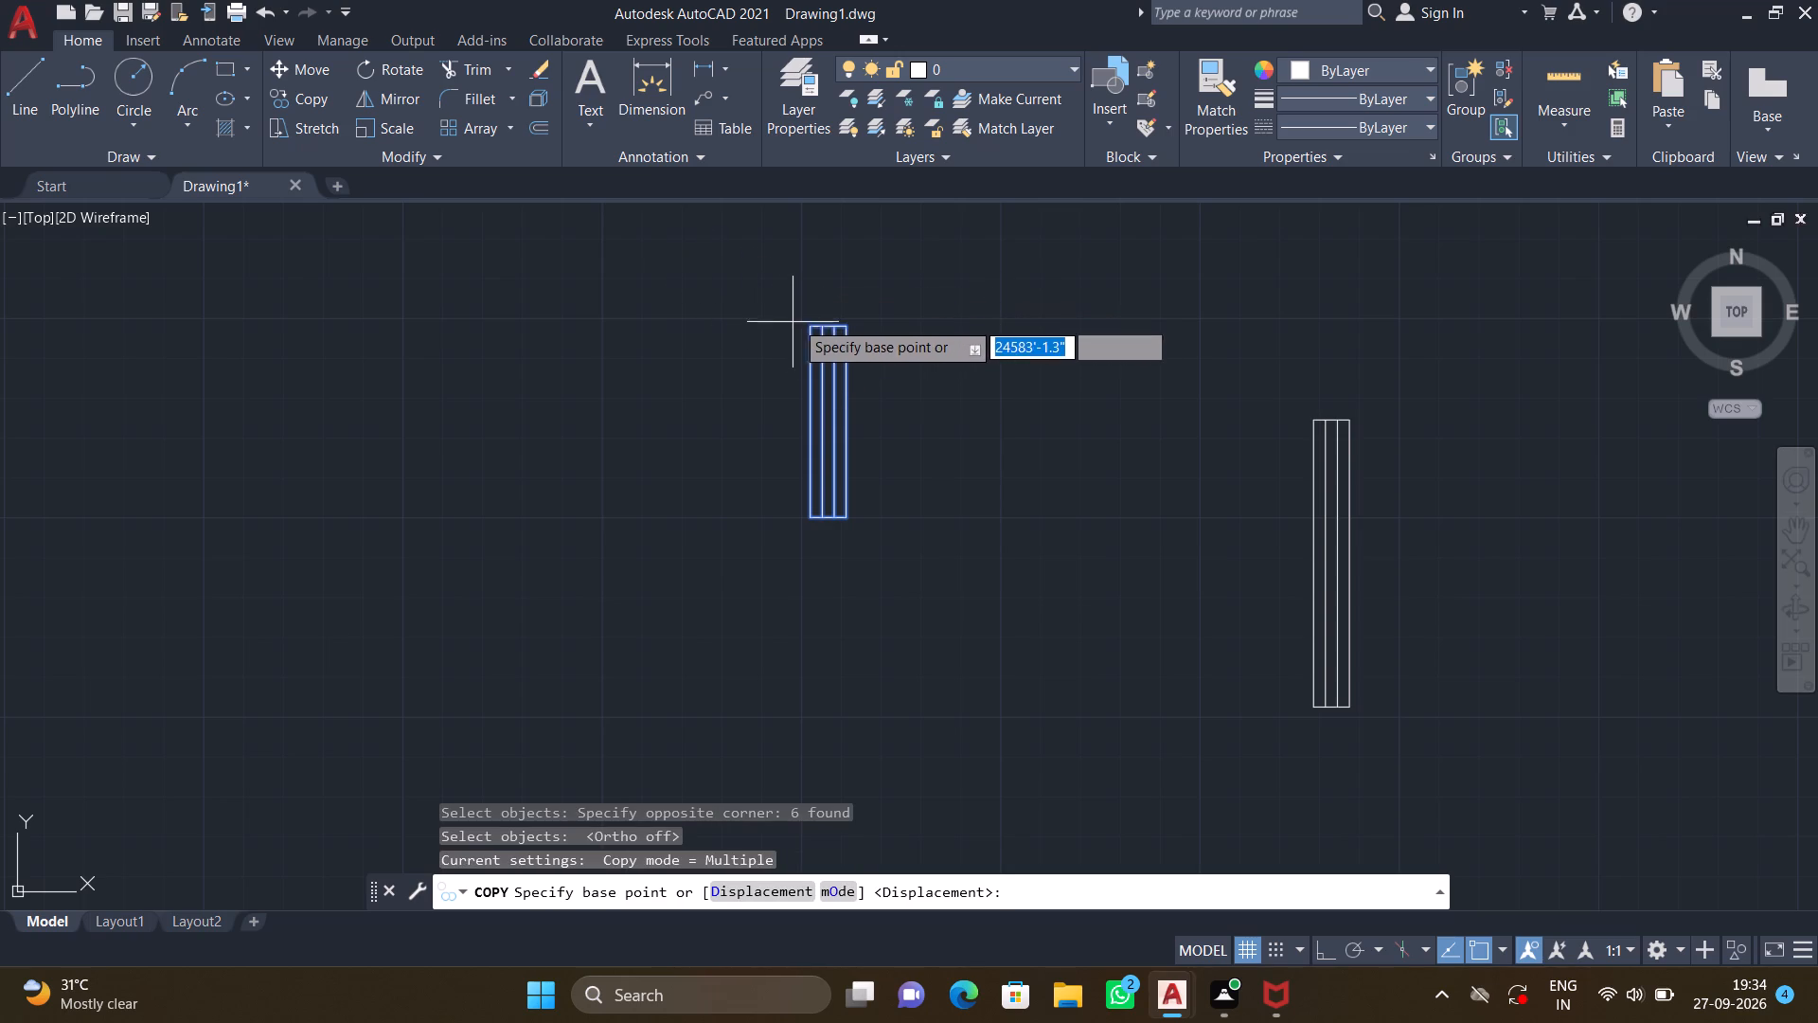
pyautogui.click(810, 323)
pyautogui.scroll(-2, 484, 538)
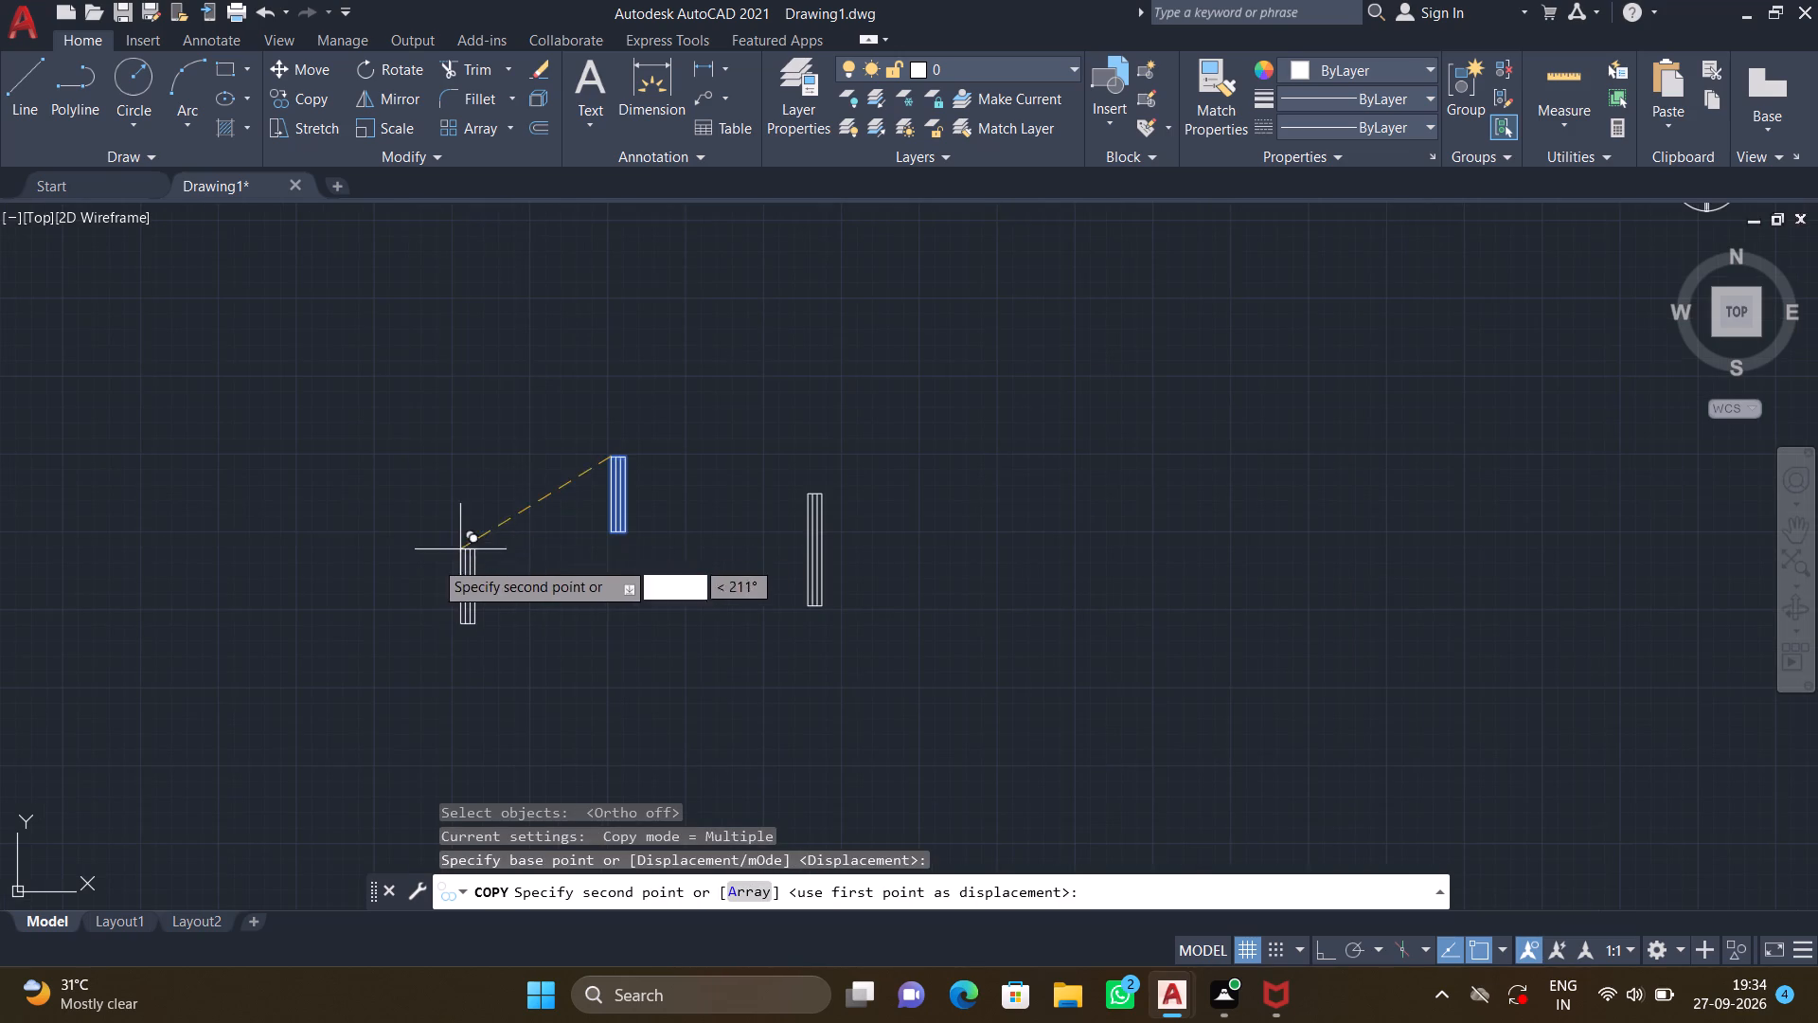
pyautogui.scroll(-1, 561, 544)
pyautogui.moveTo(575, 541); pyautogui.dragTo(1038, 527, button='middle')
pyautogui.scroll(-1, 695, 690)
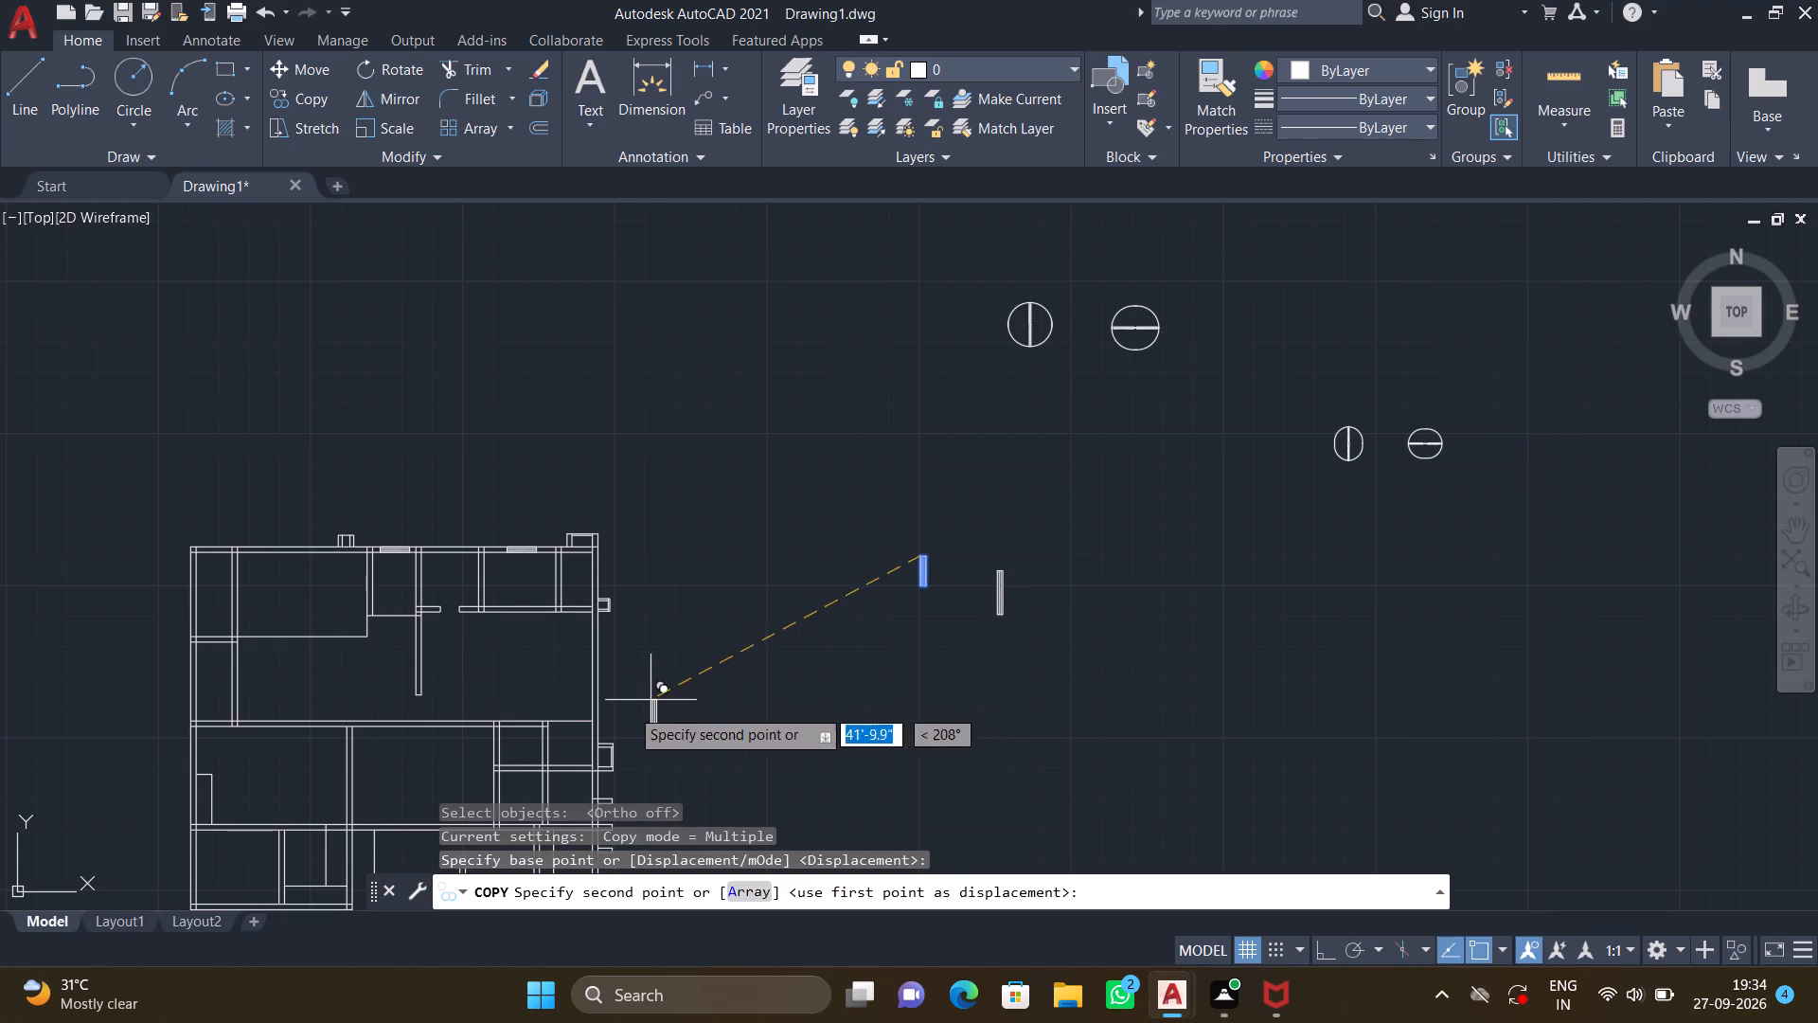
pyautogui.moveTo(301, 683); pyautogui.dragTo(389, 582, button='middle')
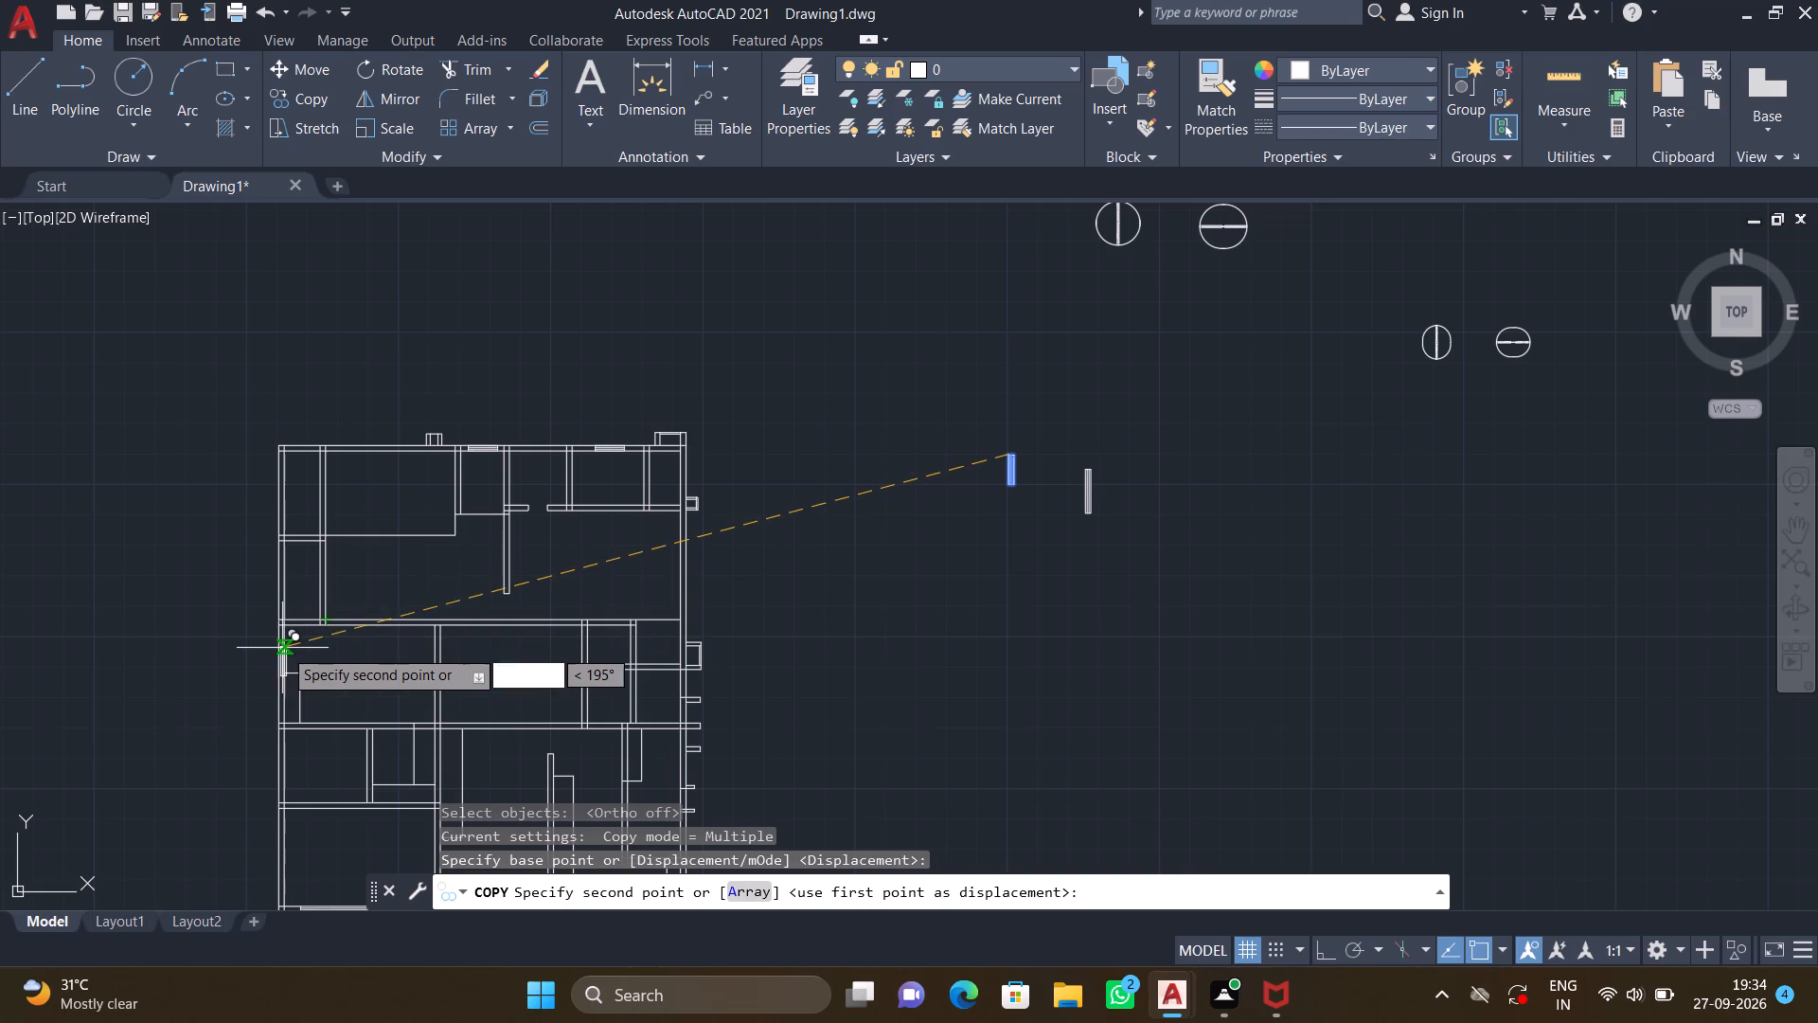
pyautogui.scroll(4, 289, 637)
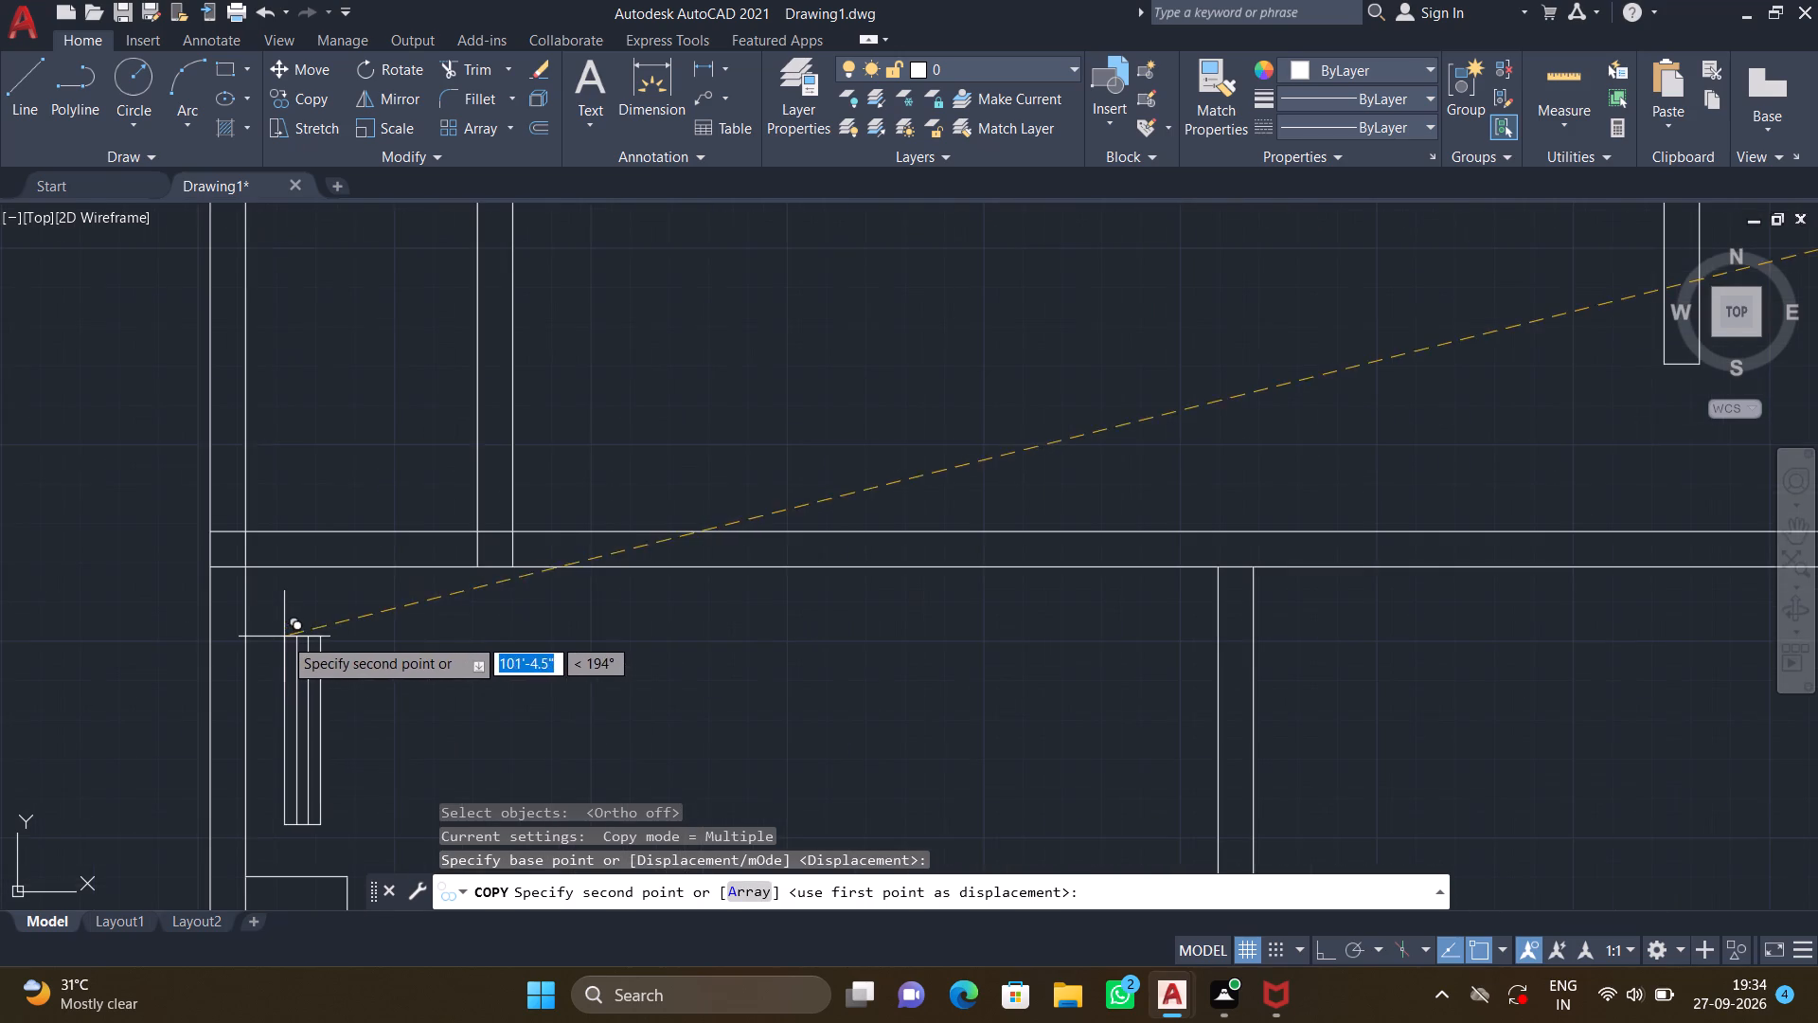
pyautogui.moveTo(294, 626); pyautogui.dragTo(393, 585, button='middle')
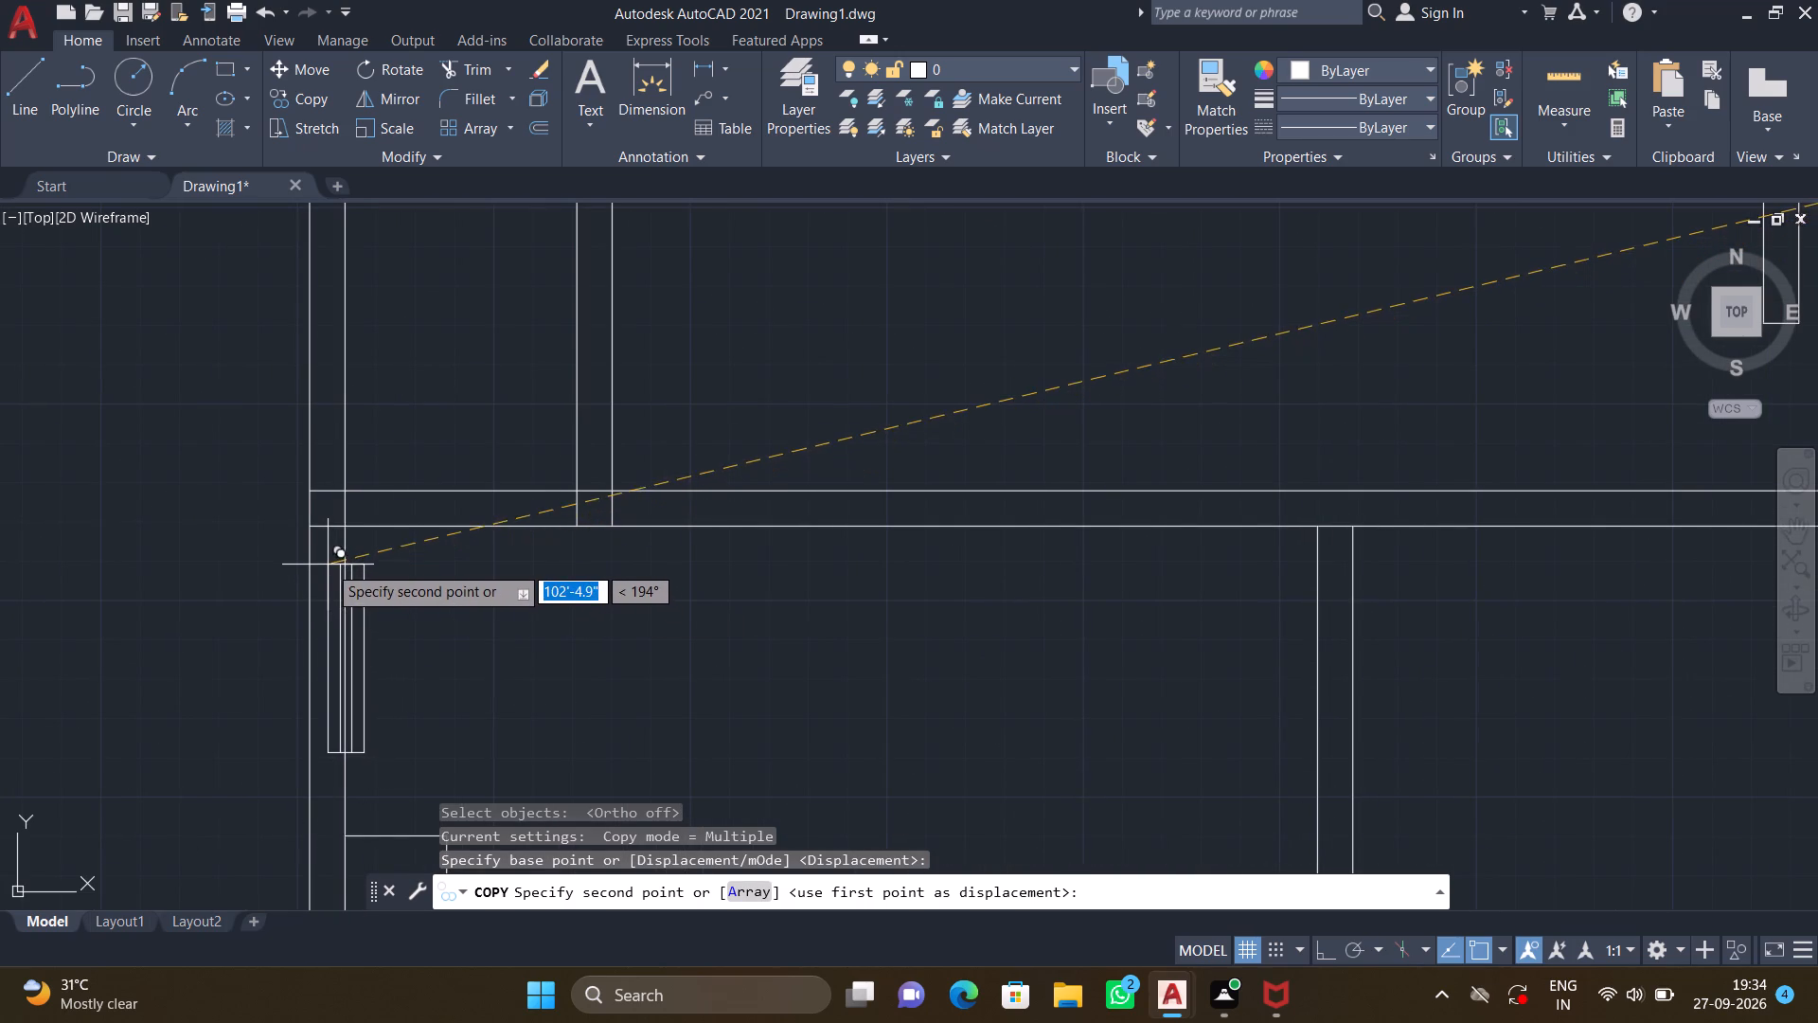
pyautogui.scroll(3, 323, 557)
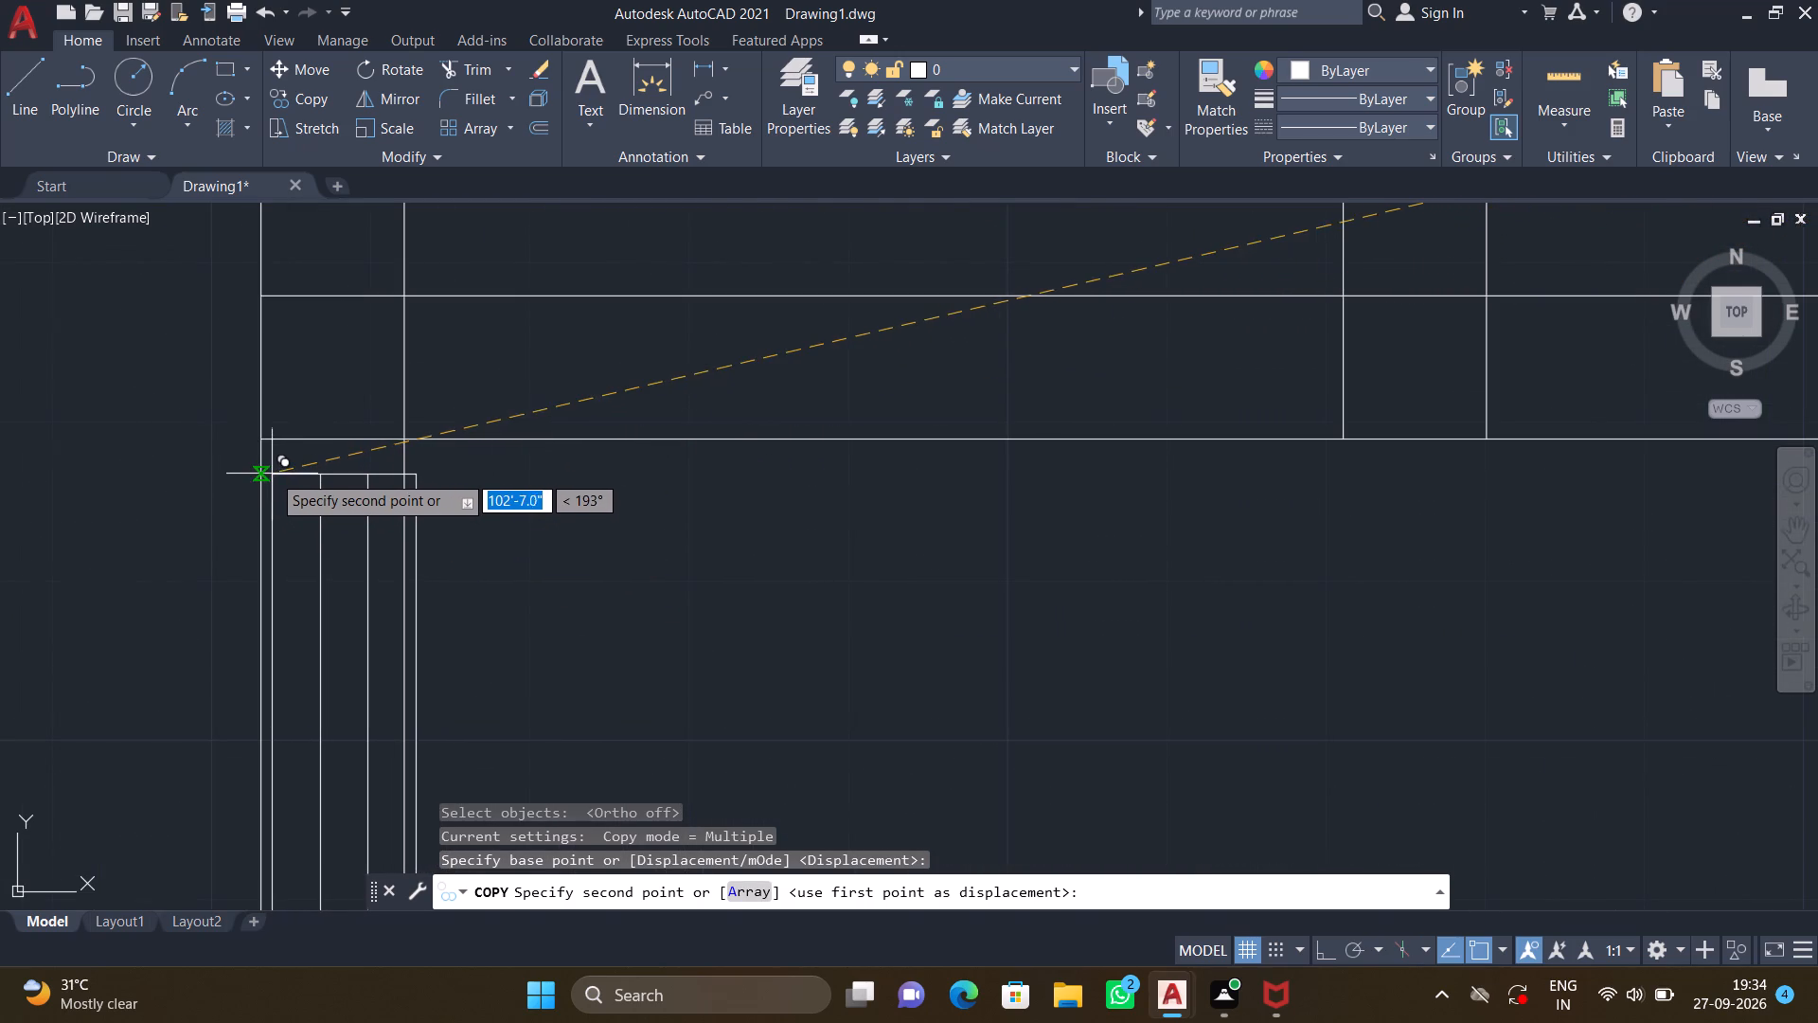
pyautogui.scroll(5, 262, 460)
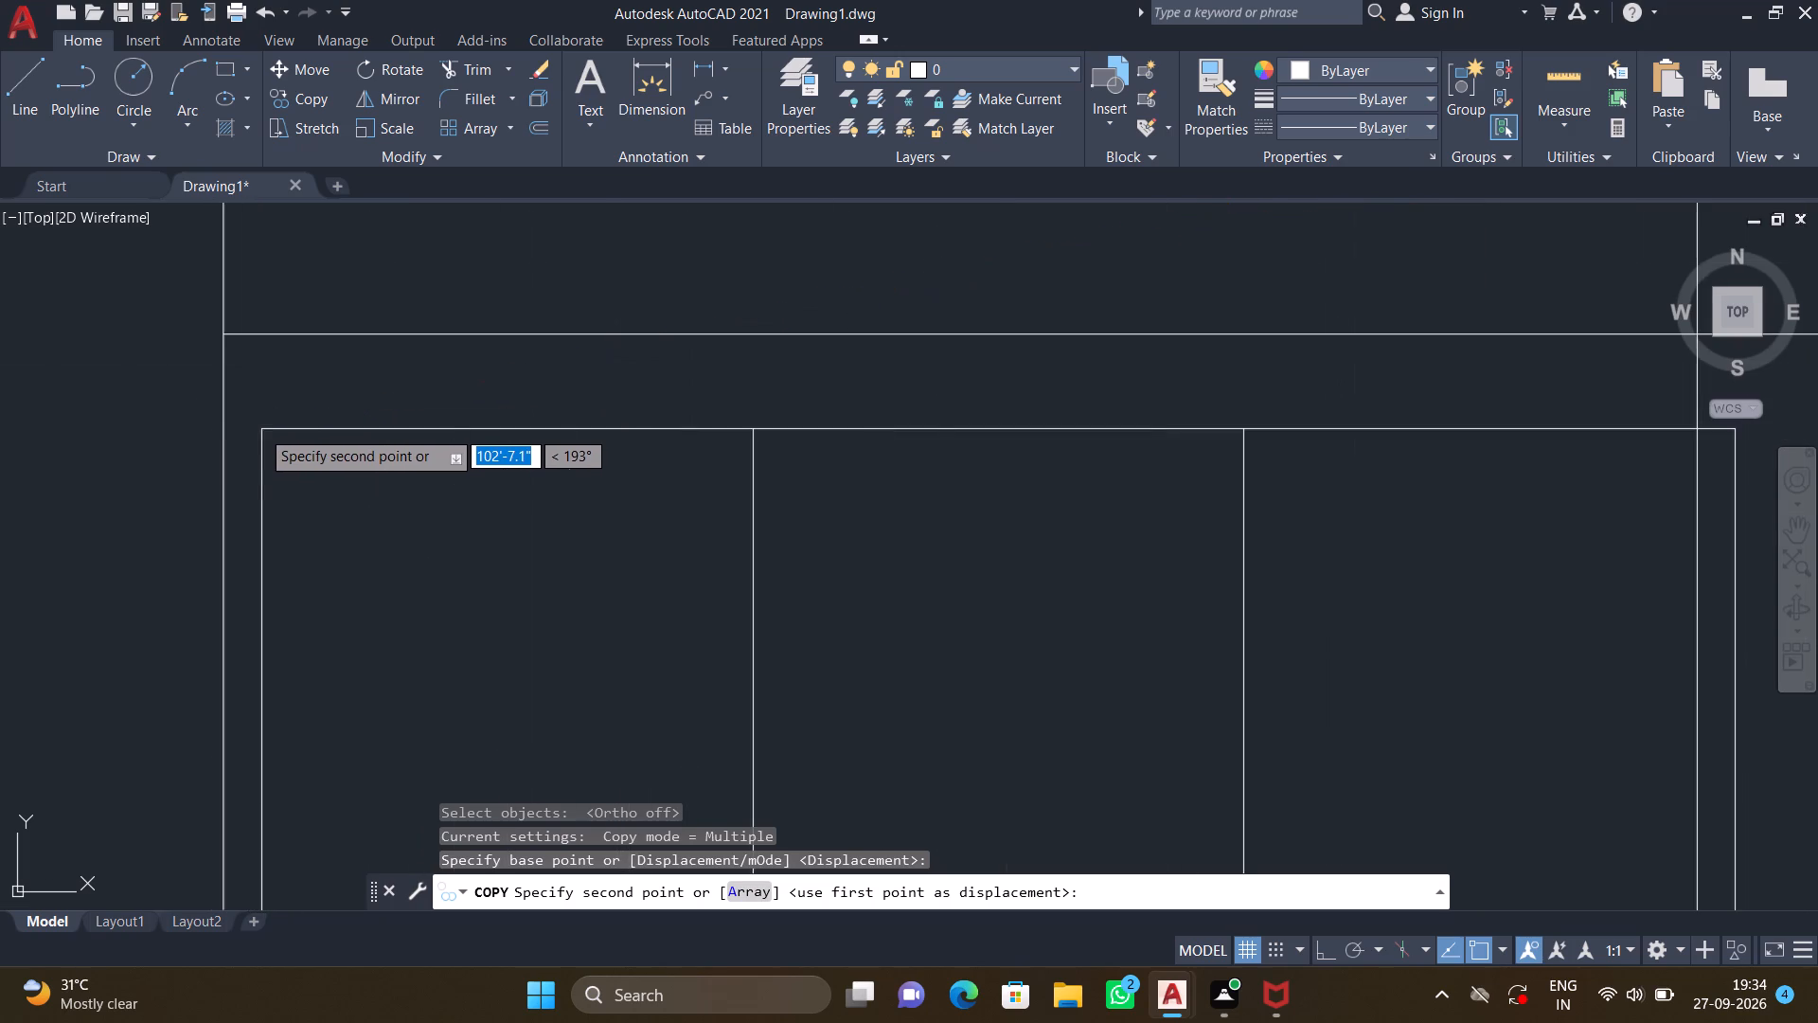
pyautogui.click(225, 335)
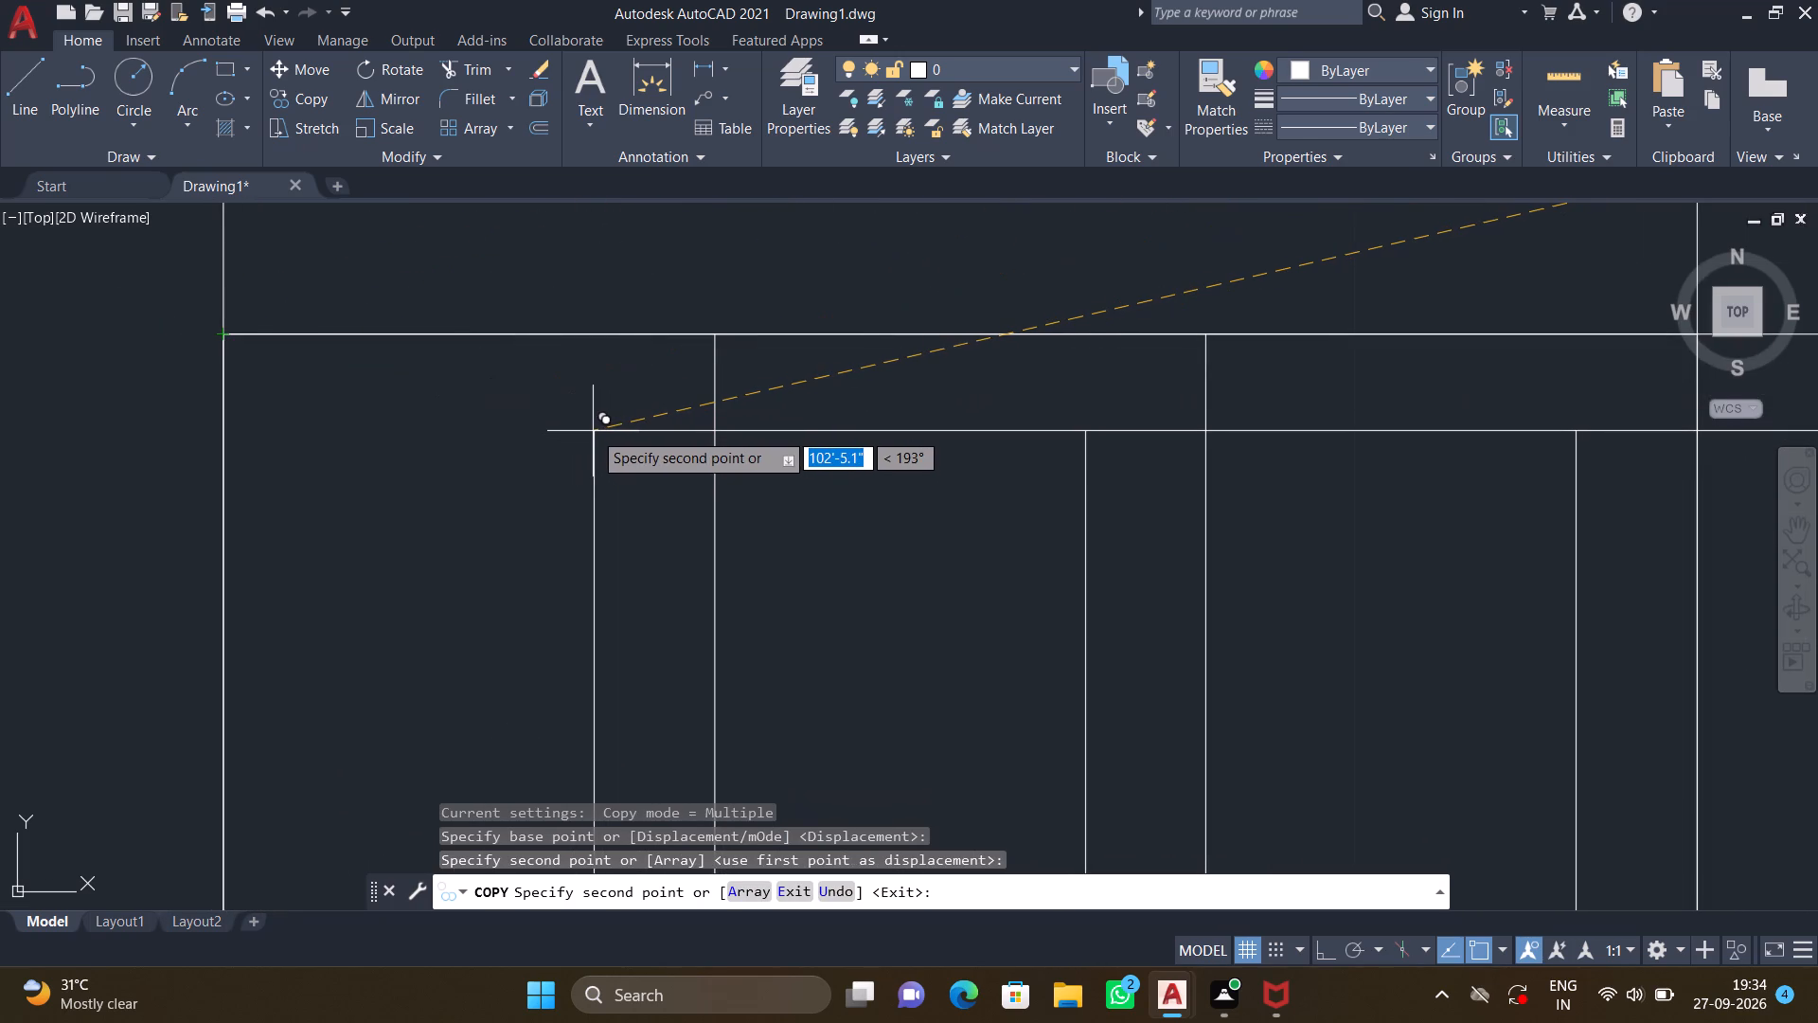
# Place another copy of the shorter window symbol lower in the left exterior wall, just above the lower-left room's upper wall.
pyautogui.scroll(-5, 588, 467)
pyautogui.moveTo(572, 562); pyautogui.dragTo(545, 483, button='middle')
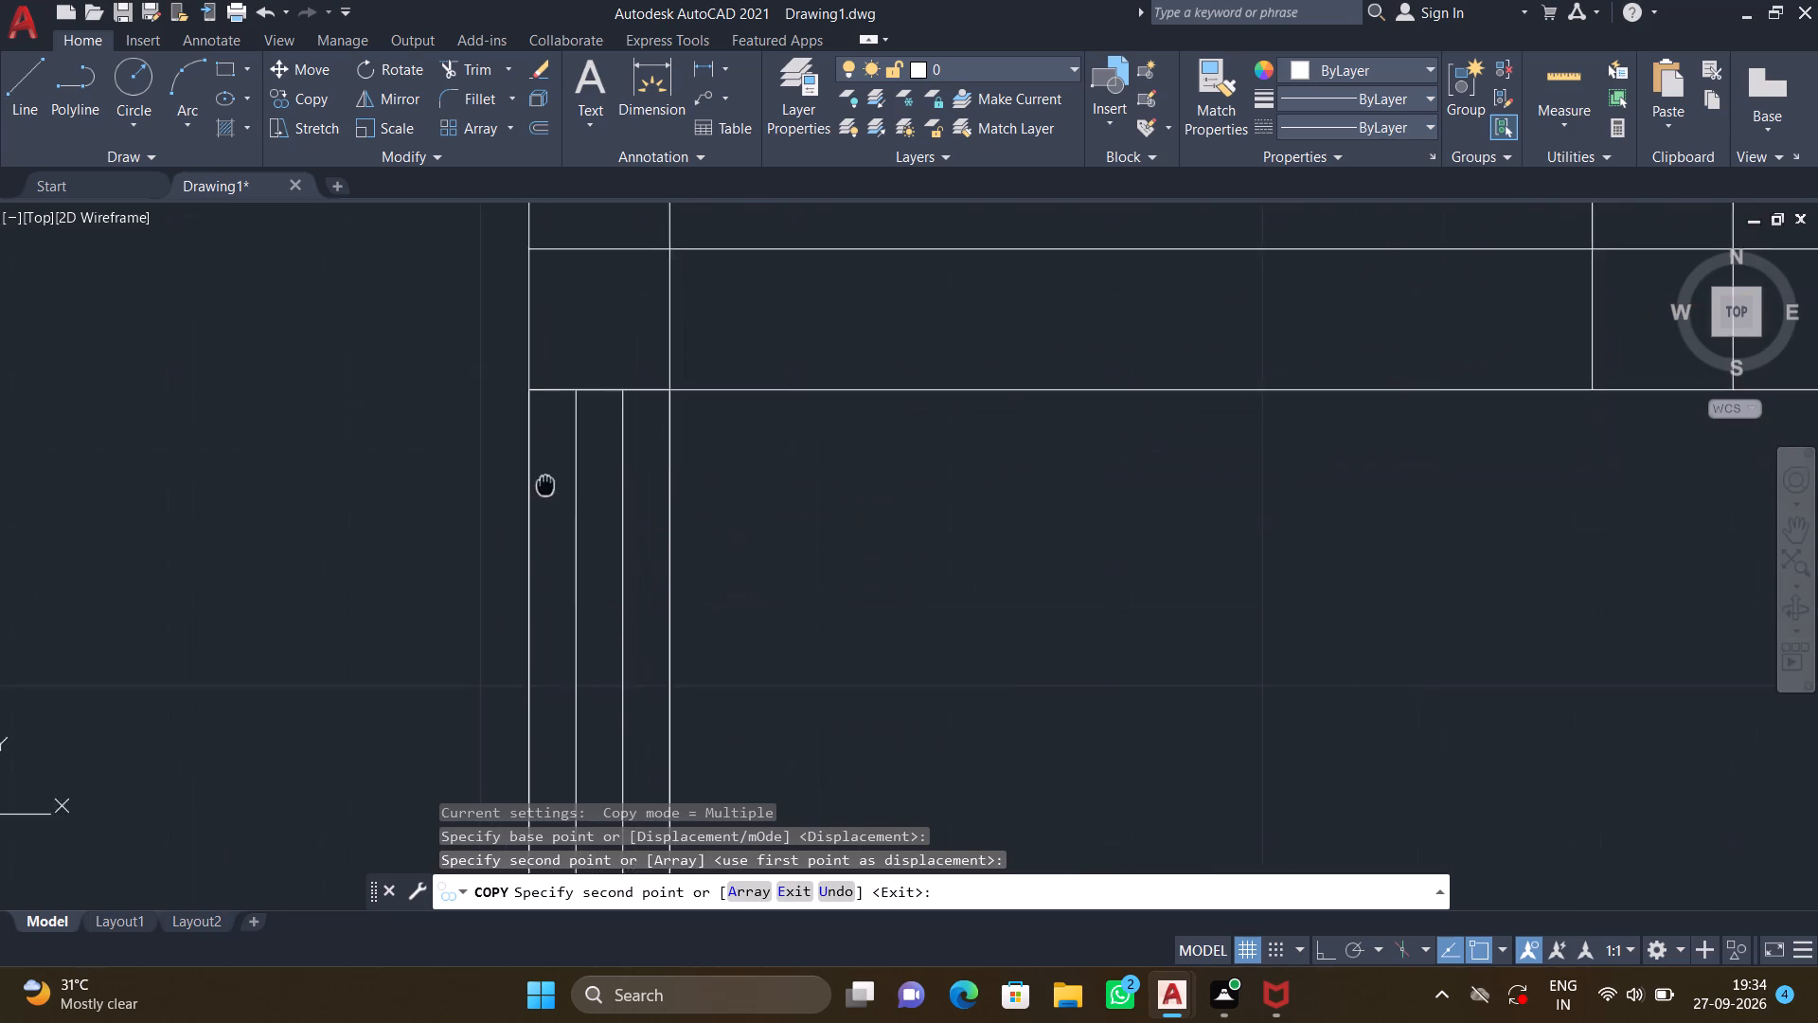
pyautogui.scroll(-4, 545, 481)
pyautogui.moveTo(665, 580); pyautogui.dragTo(606, 392, button='middle')
pyautogui.moveTo(643, 584); pyautogui.dragTo(601, 360, button='middle')
pyautogui.scroll(-2, 614, 378)
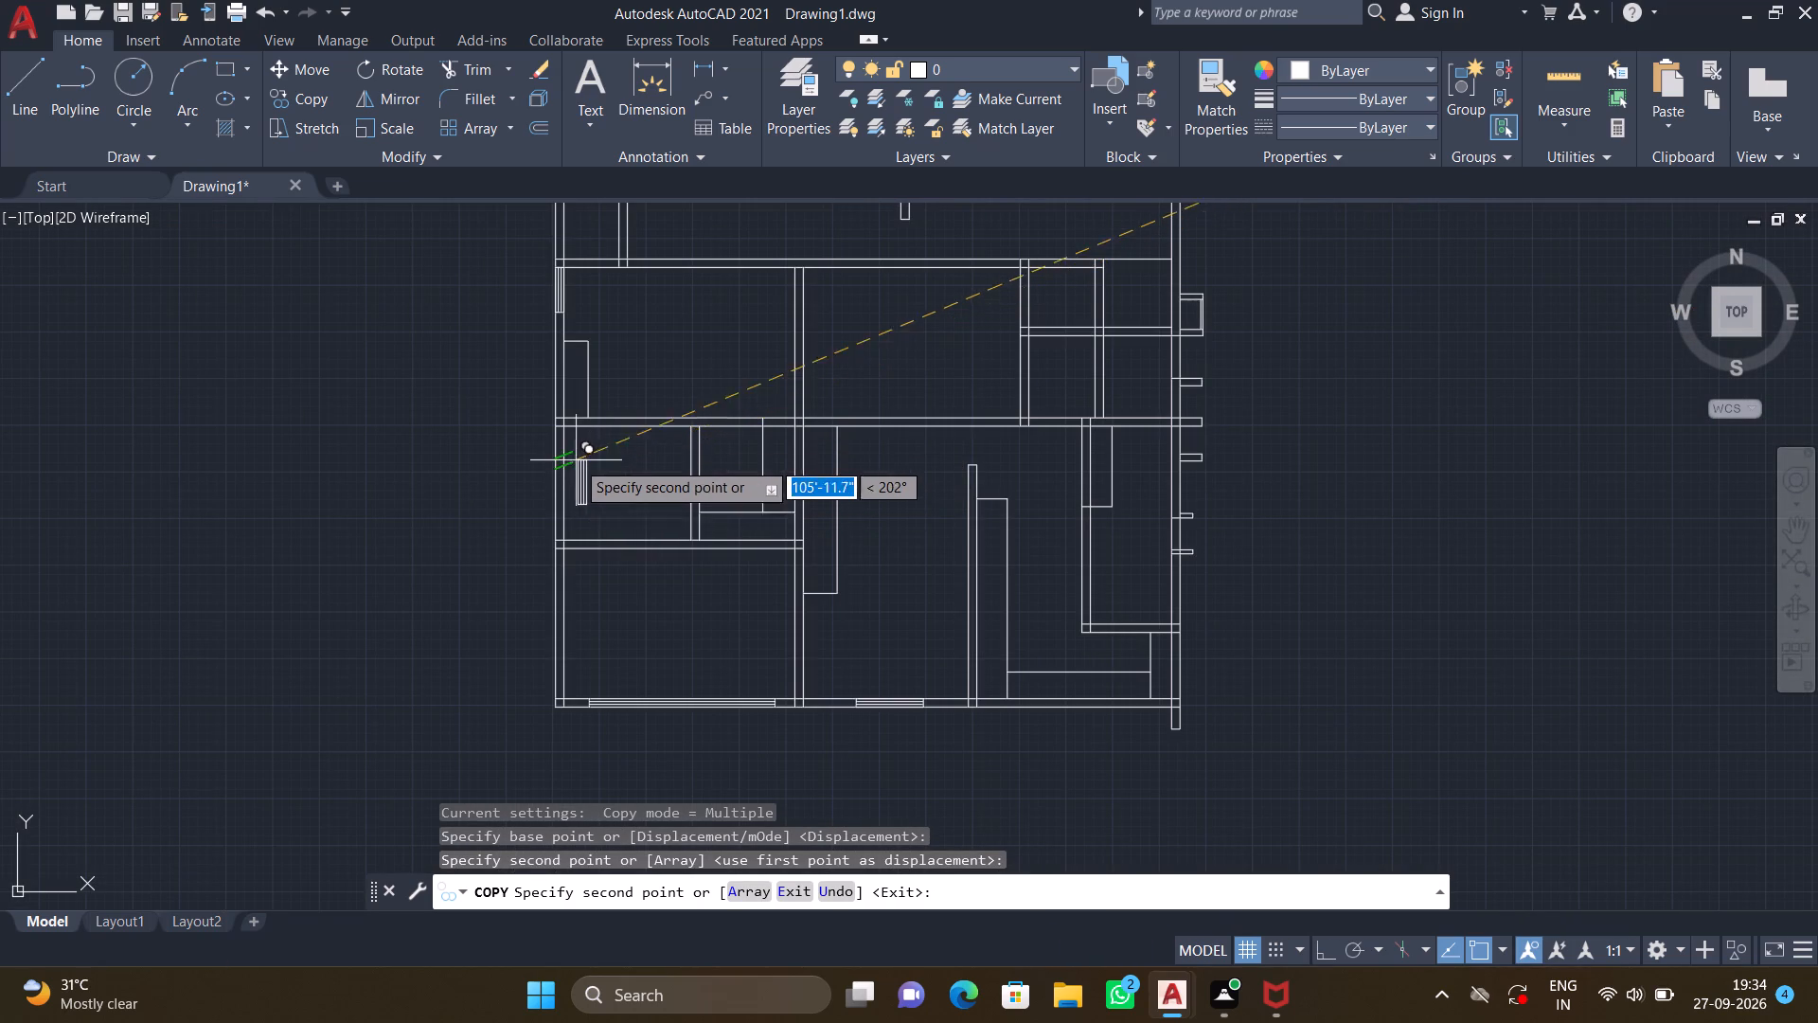
pyautogui.scroll(3, 546, 505)
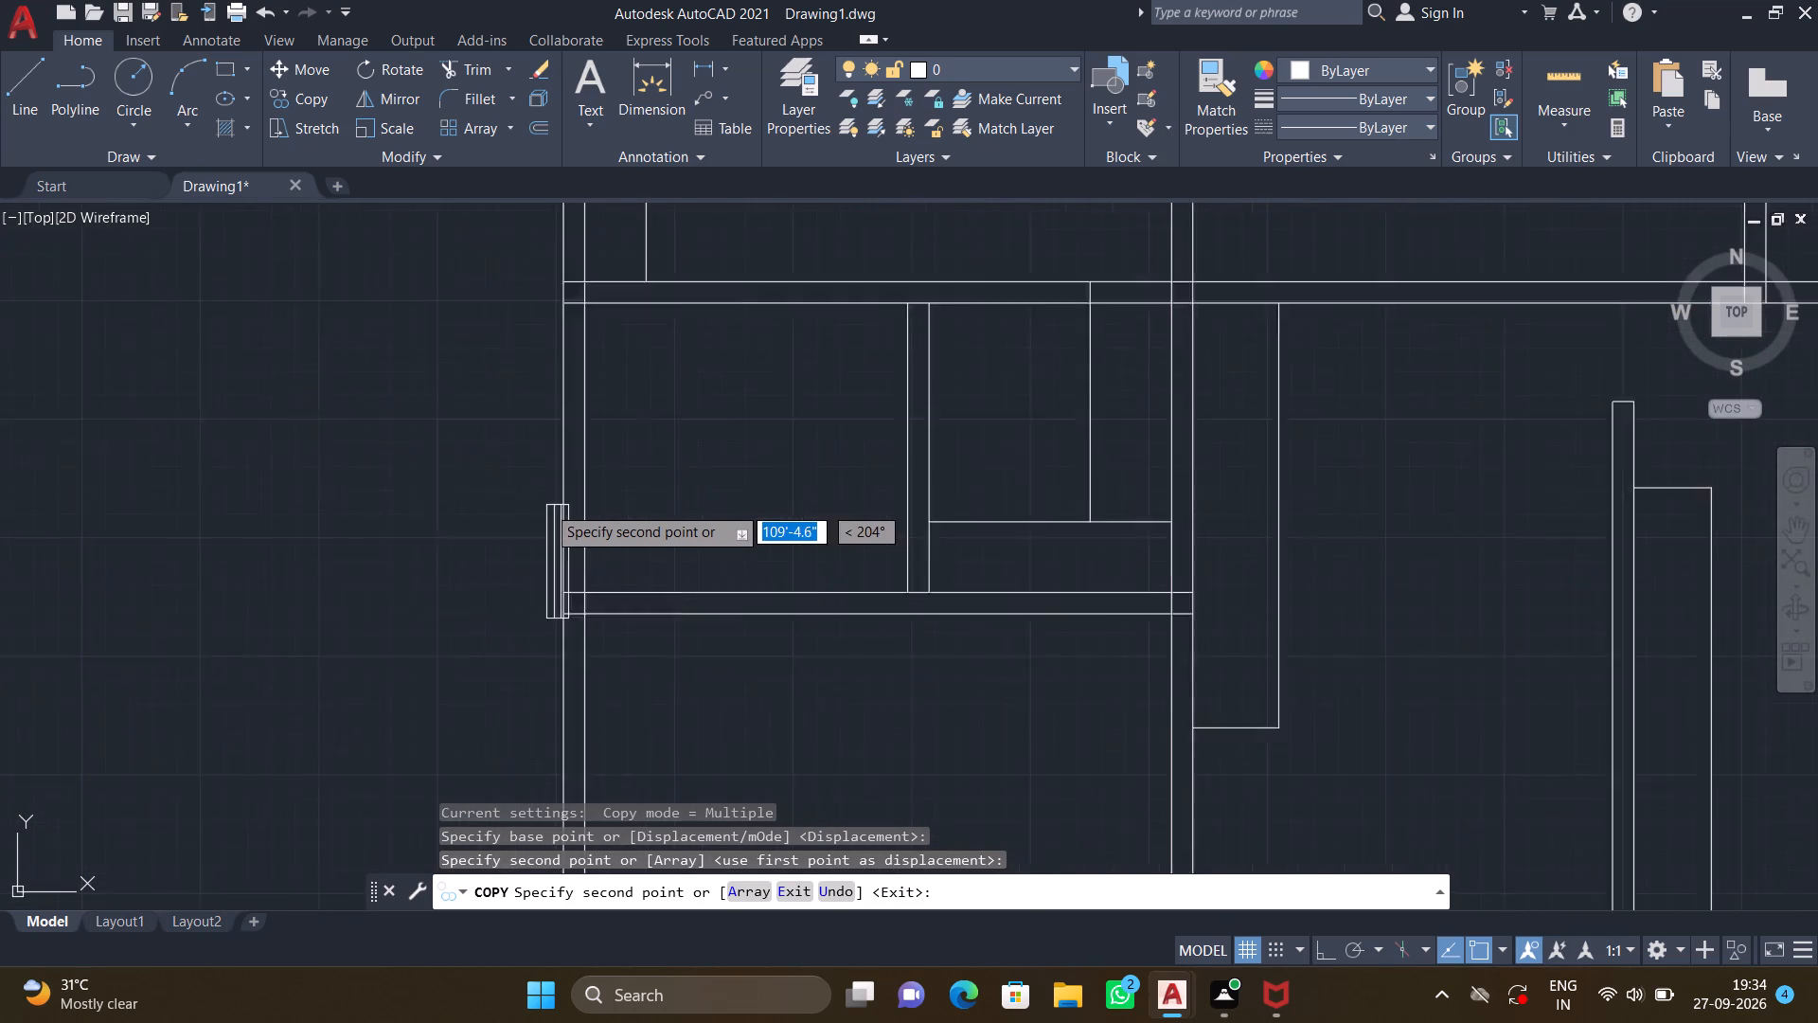
pyautogui.scroll(1, 546, 505)
pyautogui.scroll(3, 590, 431)
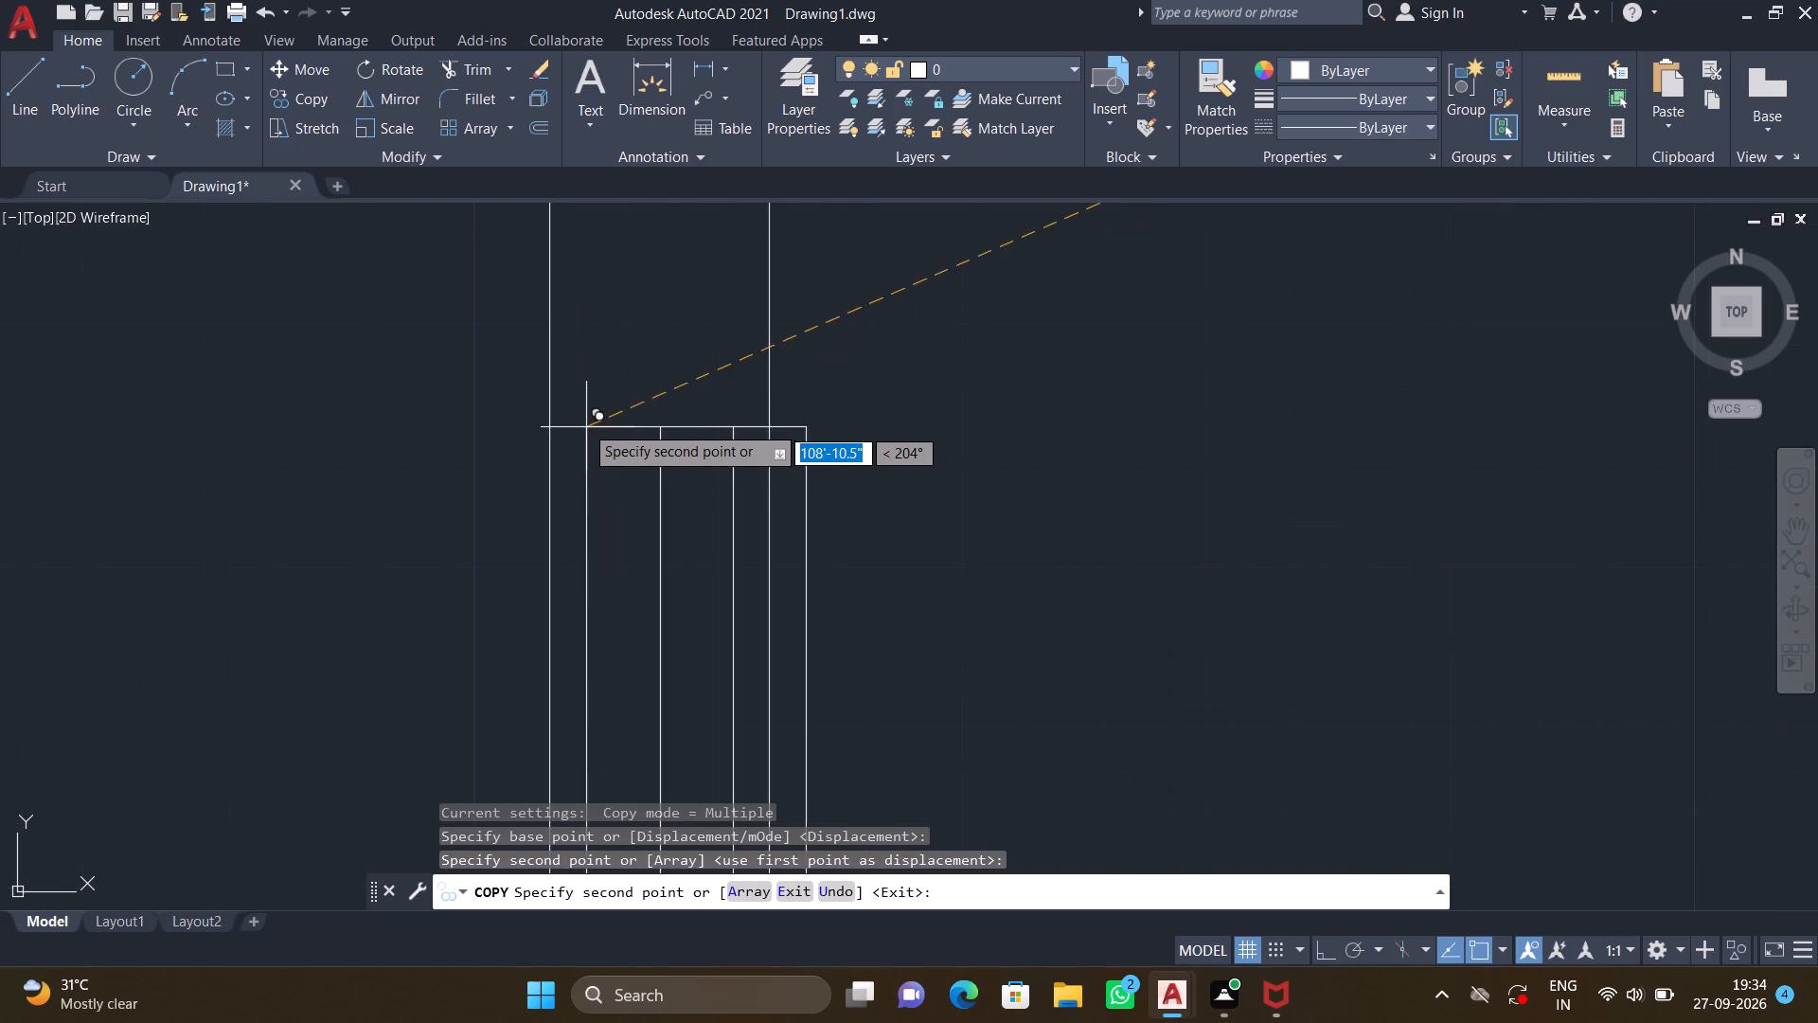
pyautogui.scroll(3, 565, 409)
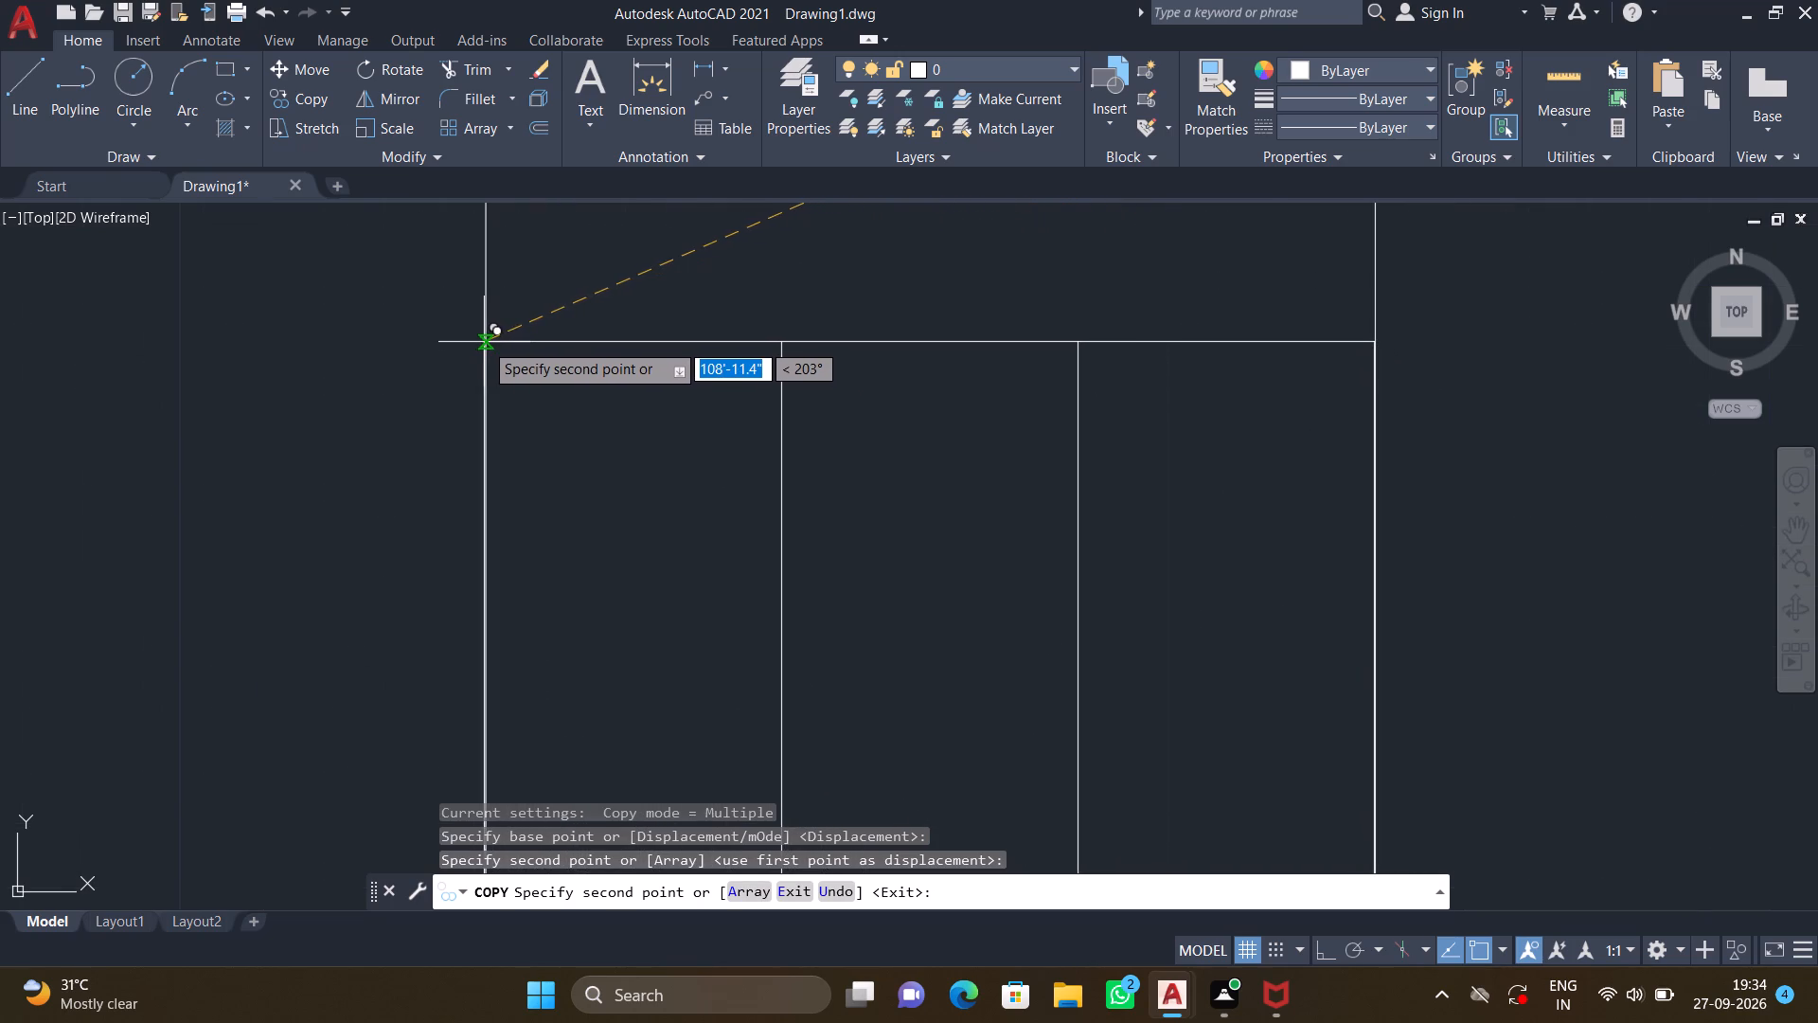
pyautogui.scroll(1, 509, 339)
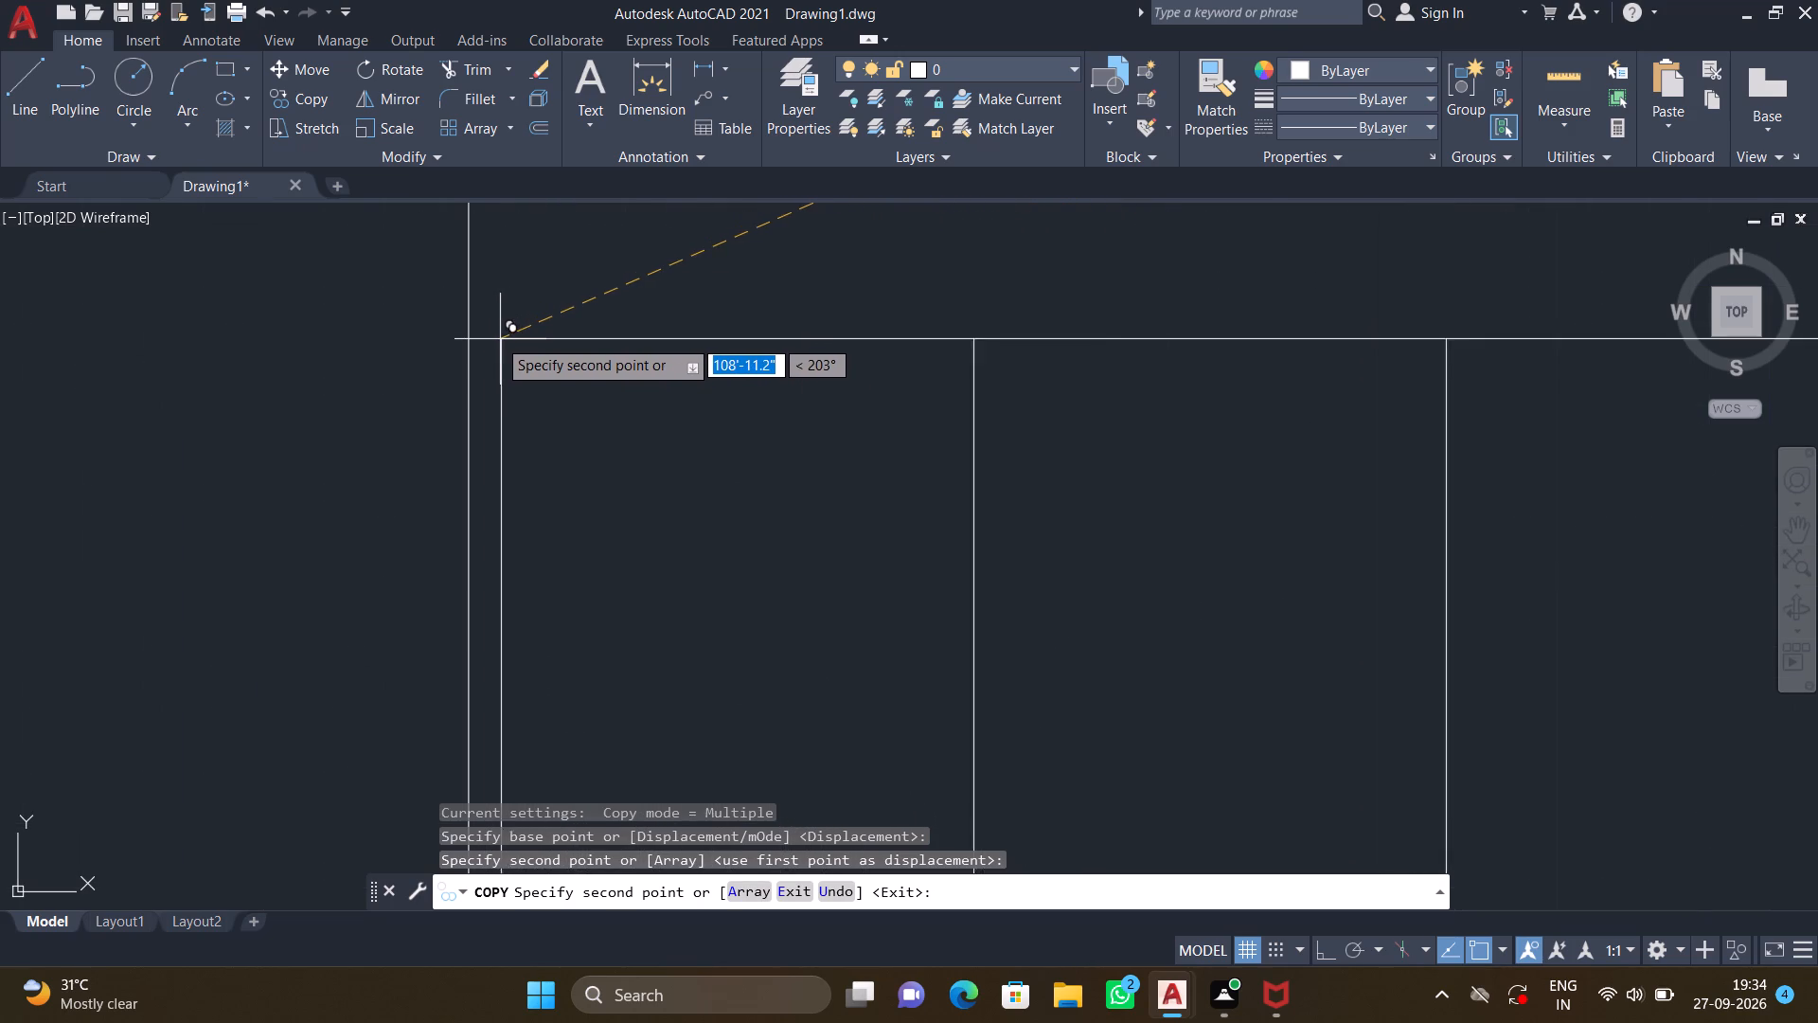
pyautogui.scroll(2, 487, 313)
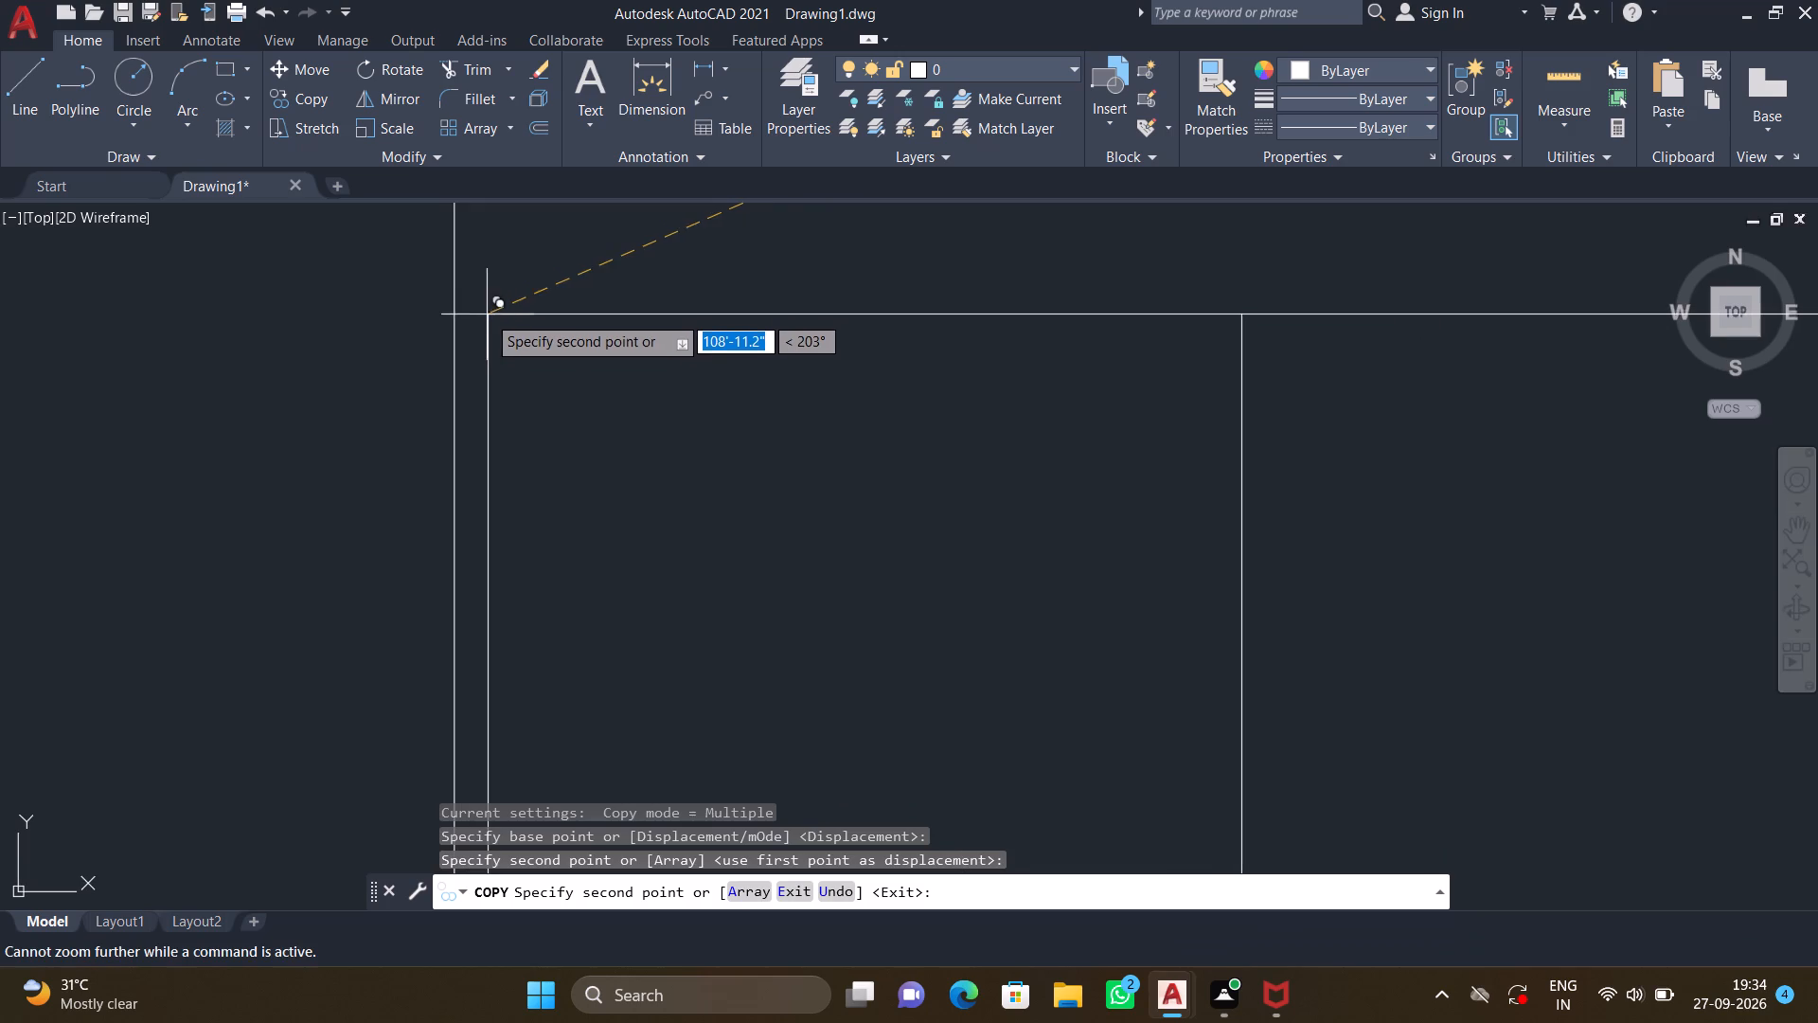
pyautogui.click(452, 296)
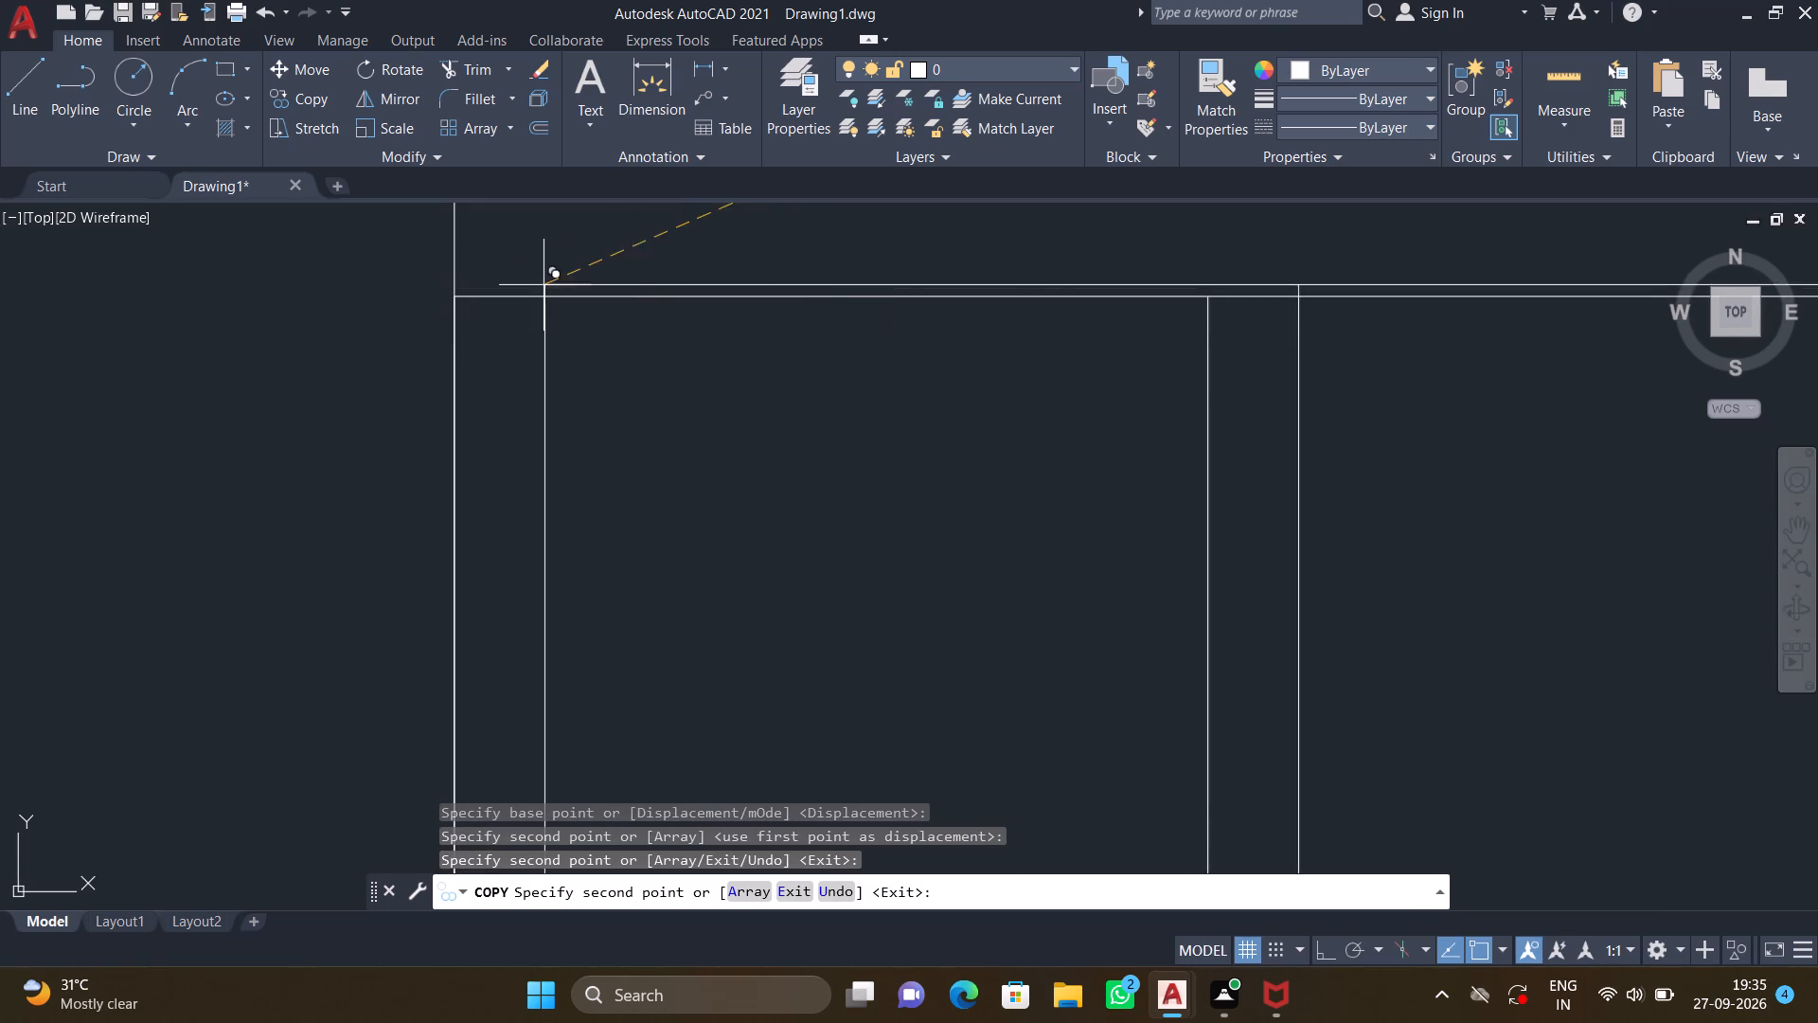
pyautogui.scroll(-10, 700, 446)
pyautogui.moveTo(1007, 500); pyautogui.dragTo(802, 452, button='middle')
pyautogui.scroll(-1, 805, 452)
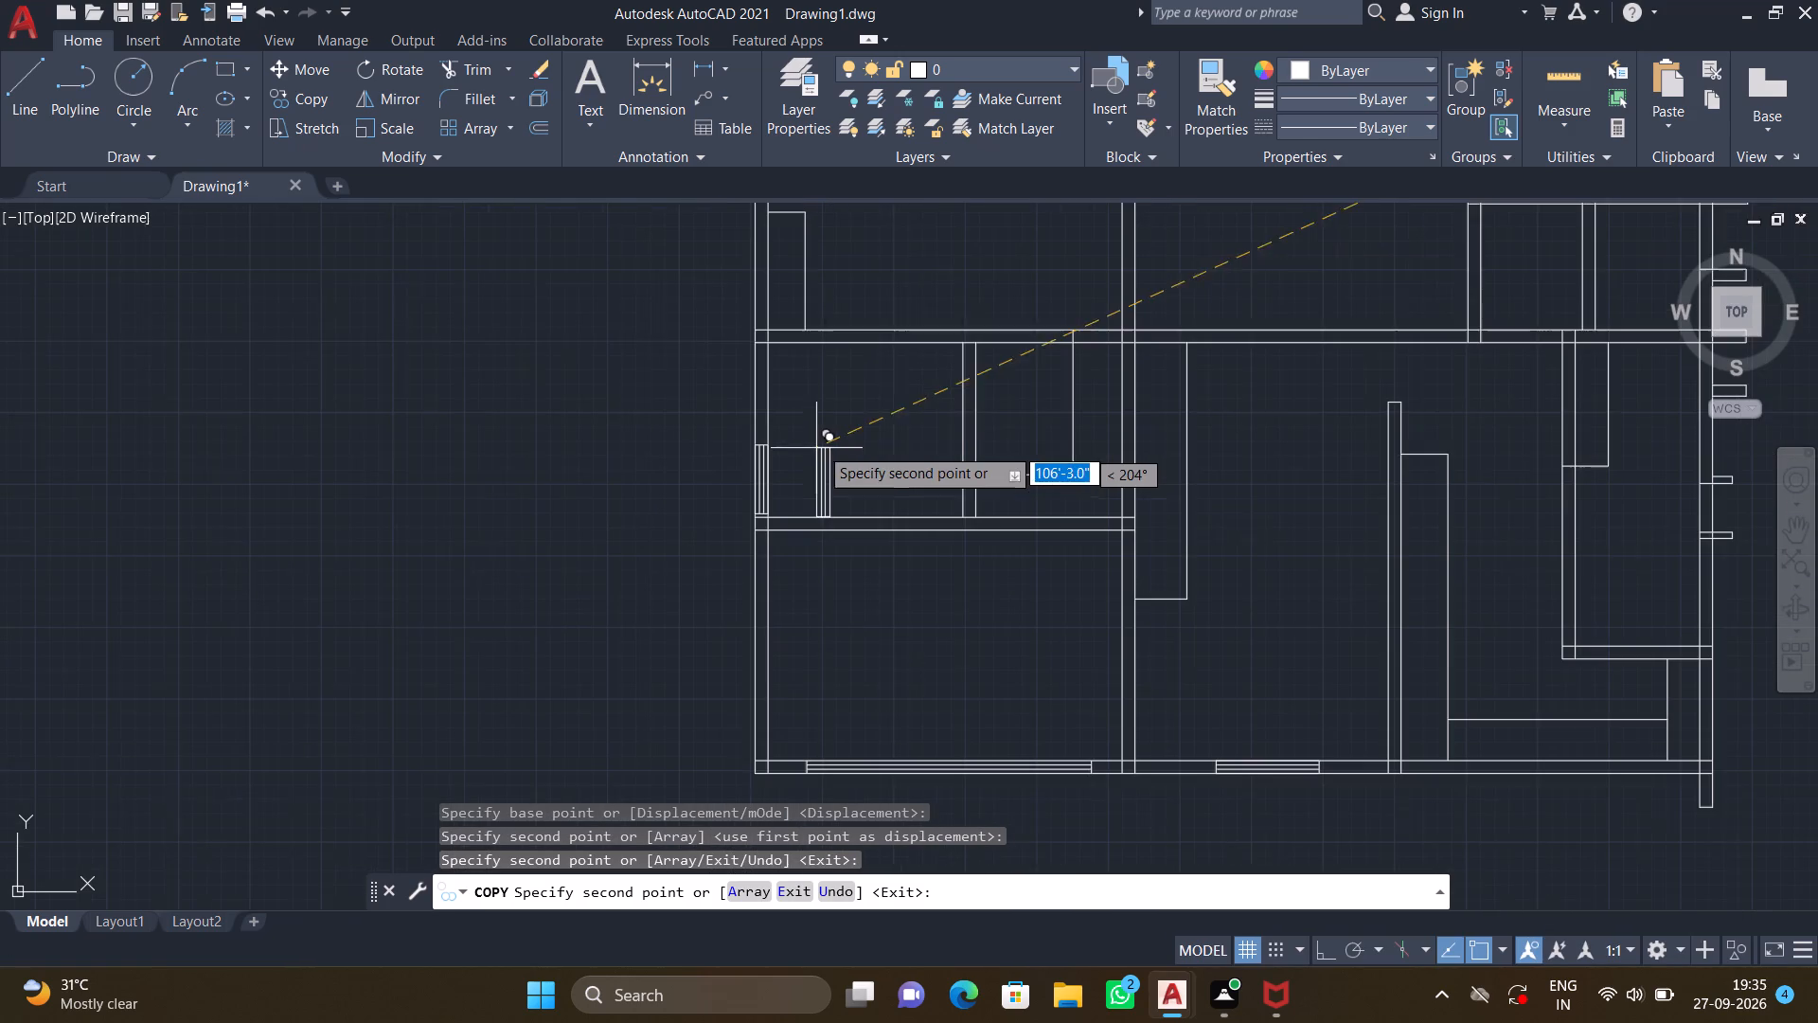
pyautogui.press('Return')
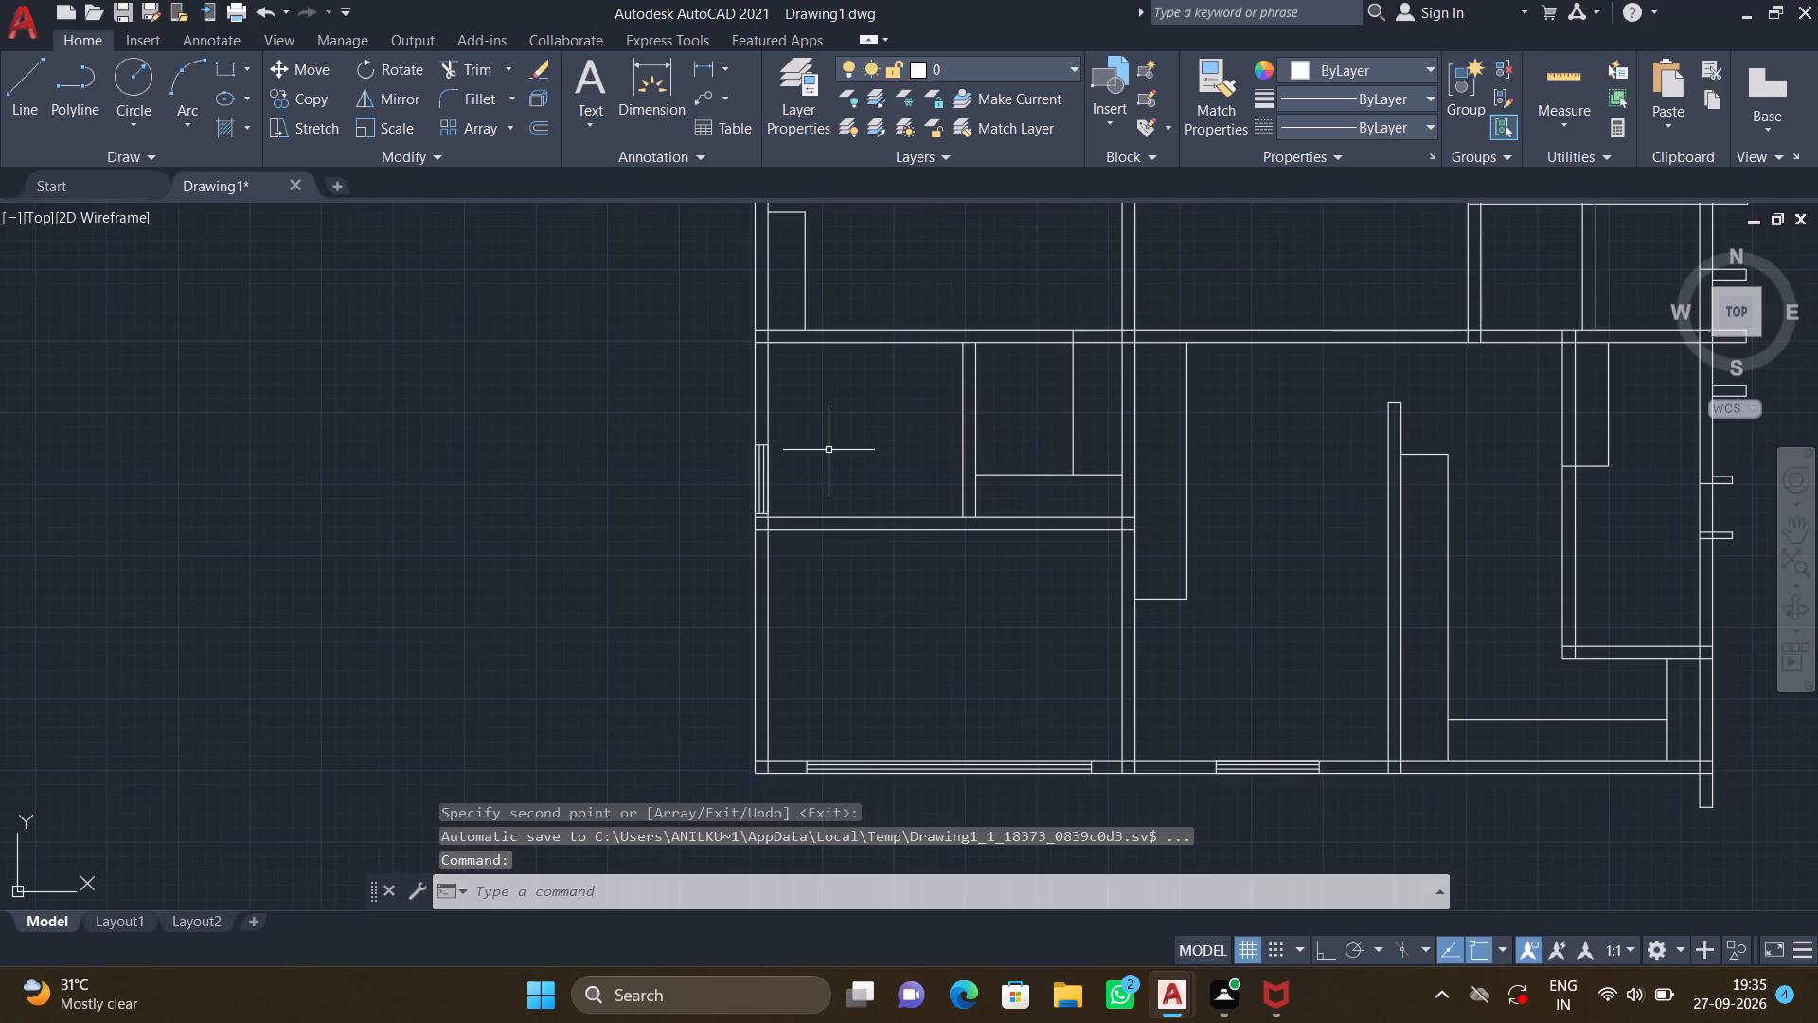
# Copy the longer vertical window symbol by its upper-left corner into the right exterior wall, between the upper-right rooms' lower wall and the full-width middle cross wall.
pyautogui.scroll(-3, 875, 553)
pyautogui.moveTo(972, 603); pyautogui.dragTo(778, 648, button='middle')
pyautogui.scroll(4, 1081, 440)
pyautogui.moveTo(1053, 388); pyautogui.dragTo(949, 575, button='middle')
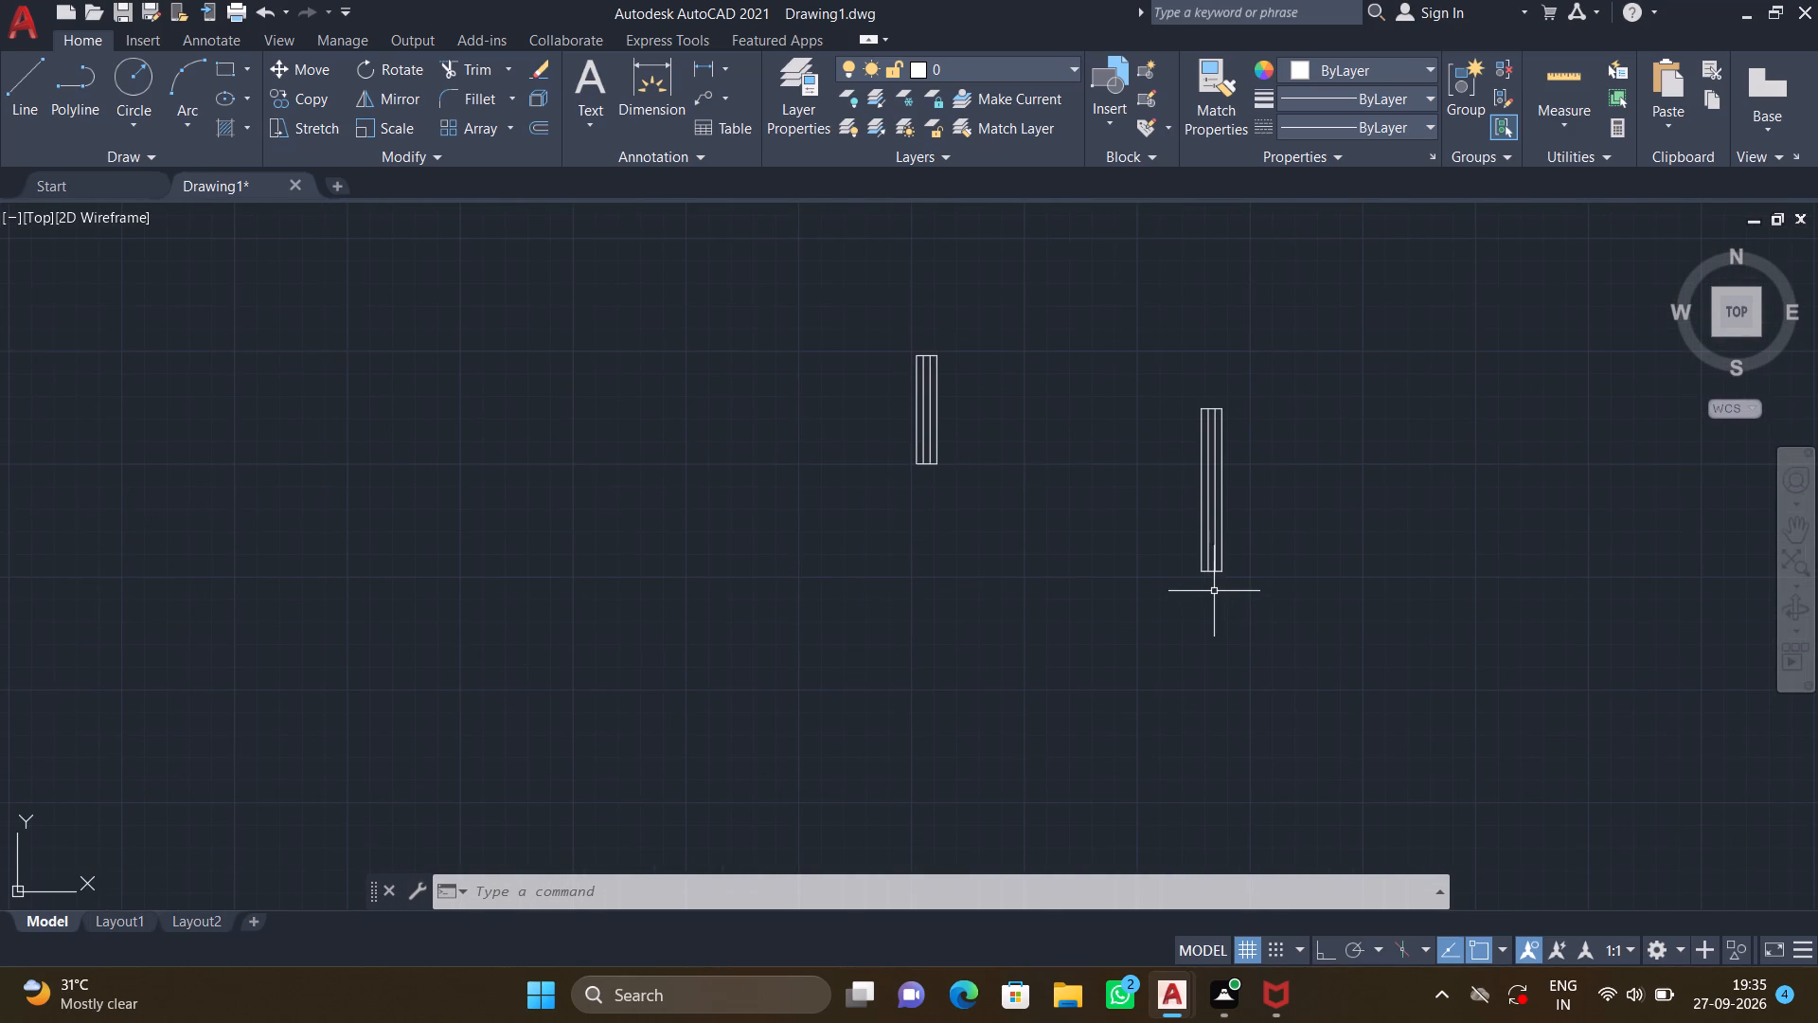
pyautogui.press('c')
pyautogui.press('o')
pyautogui.press('Return')
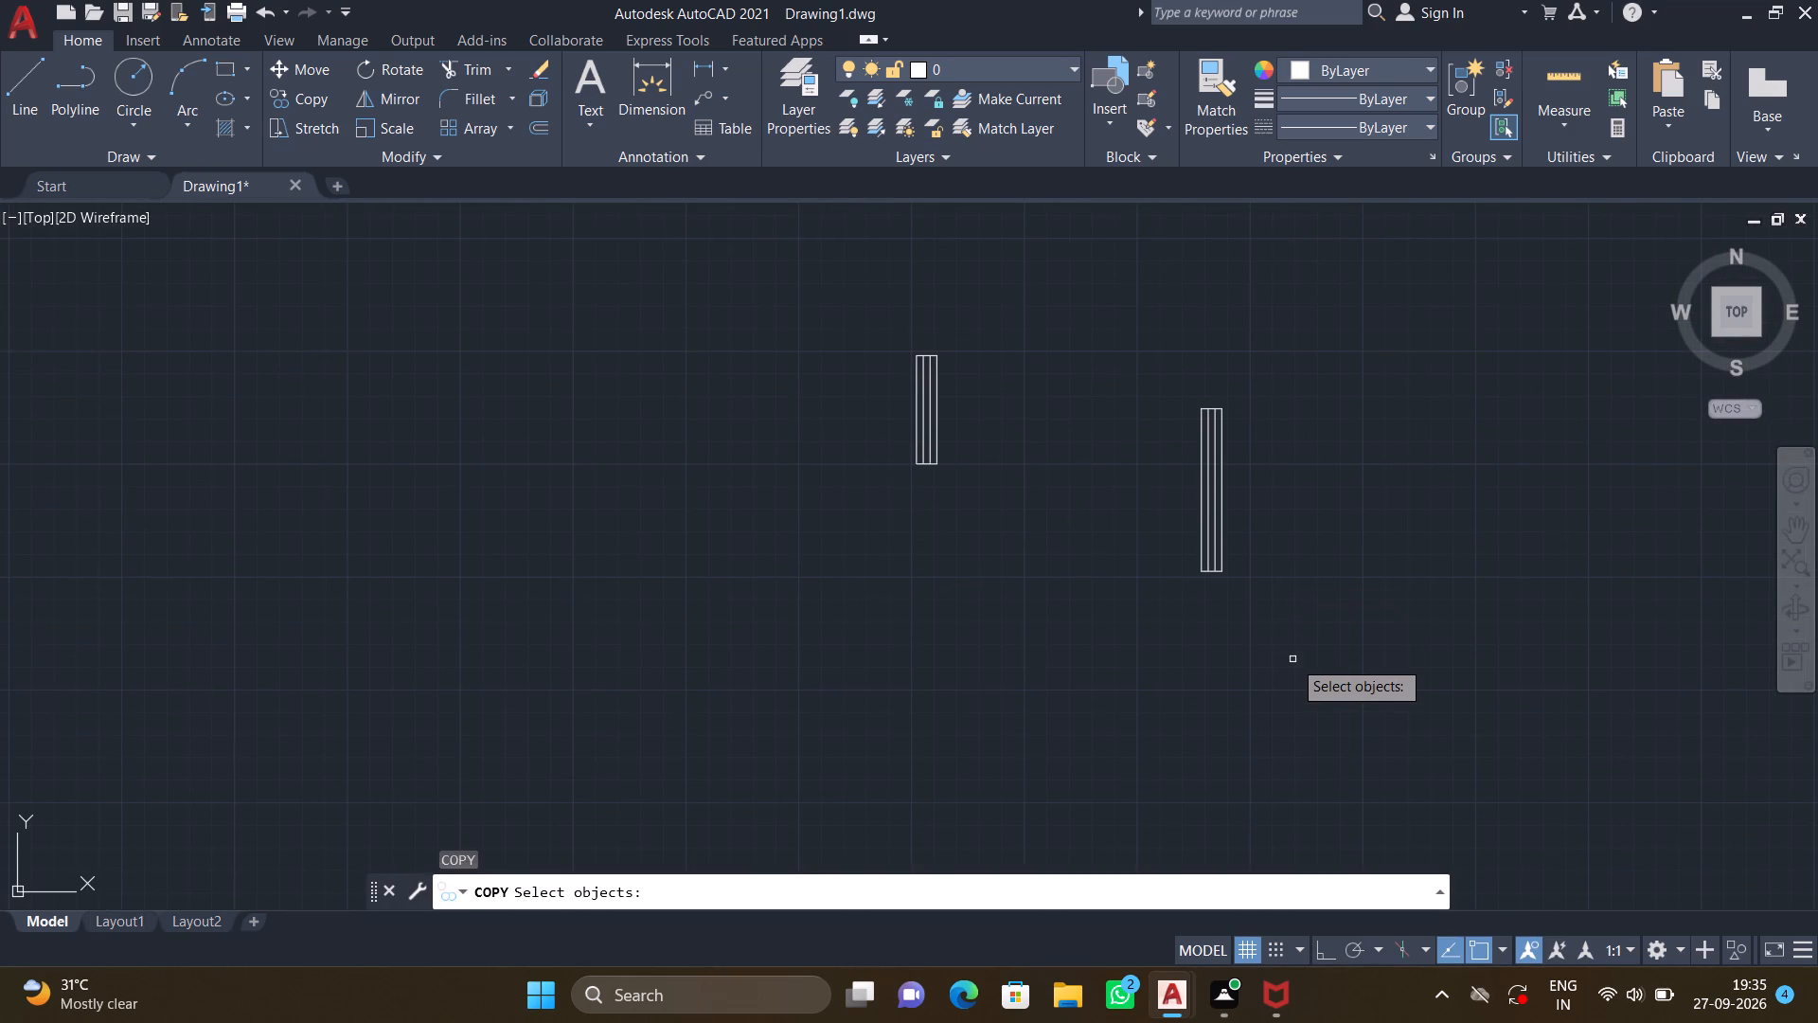
pyautogui.moveTo(1292, 659); pyautogui.dragTo(1279, 645)
pyautogui.click(1121, 331)
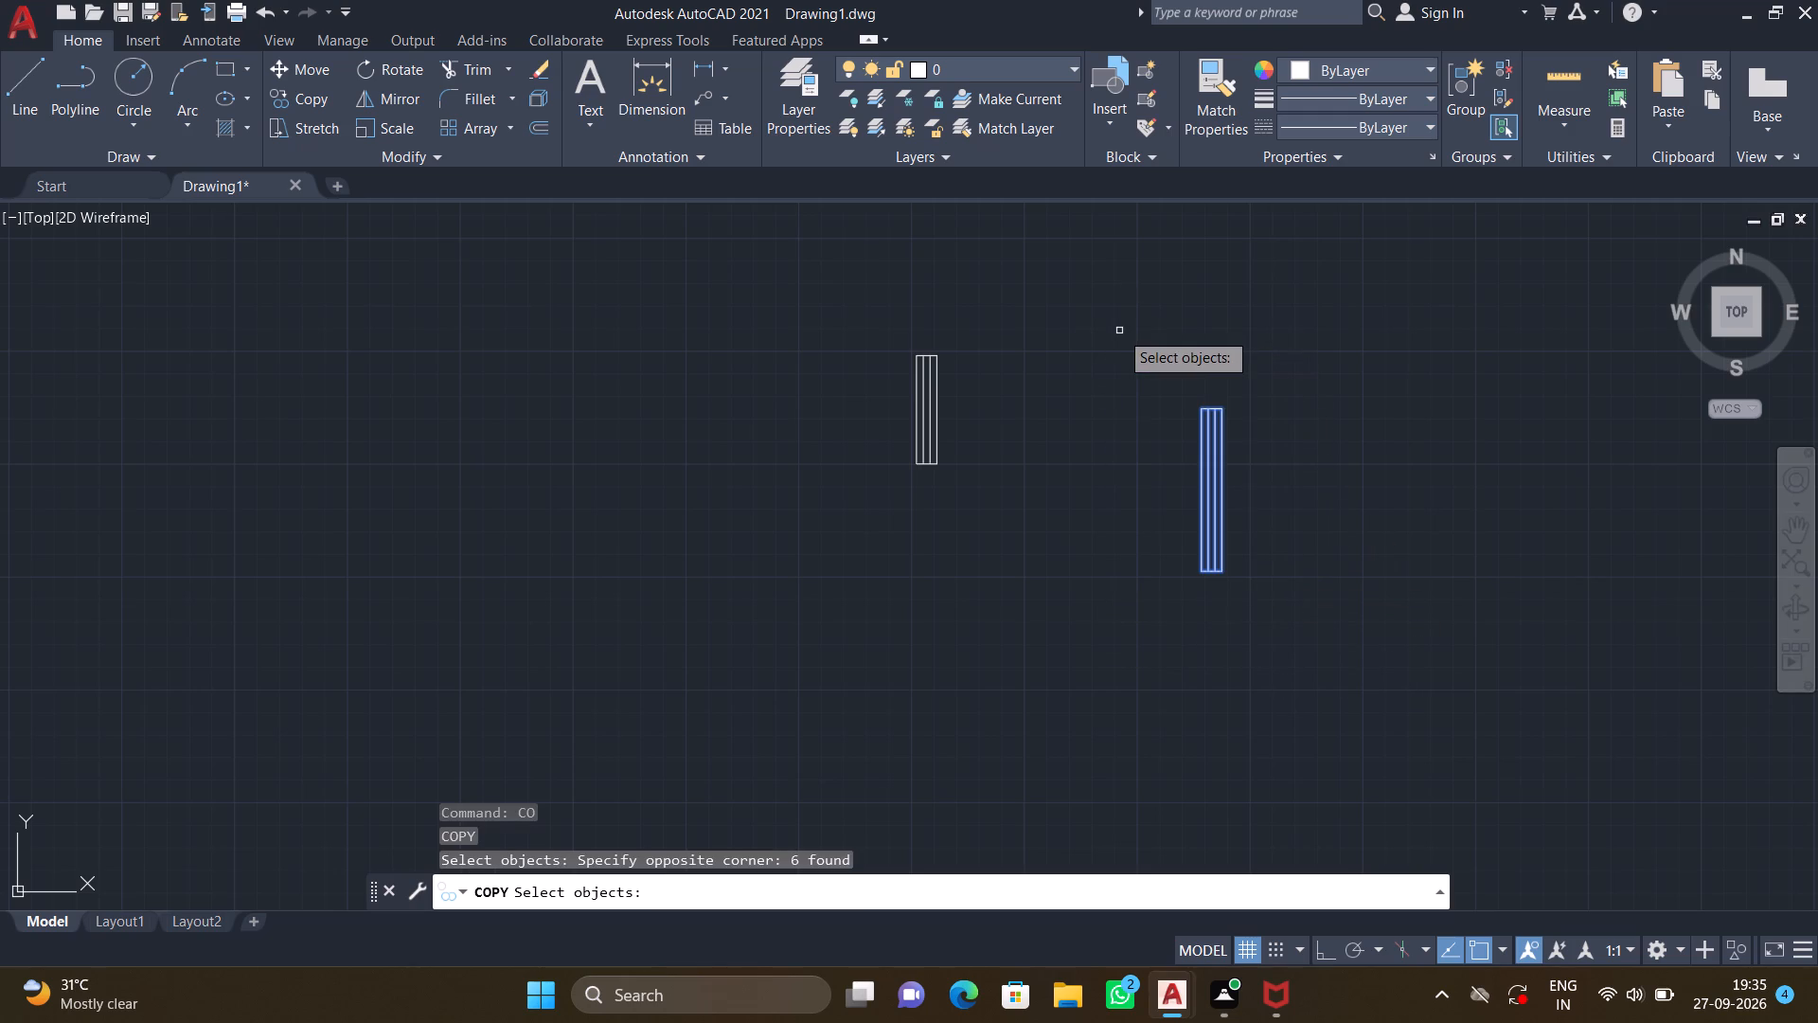
pyautogui.press('Return')
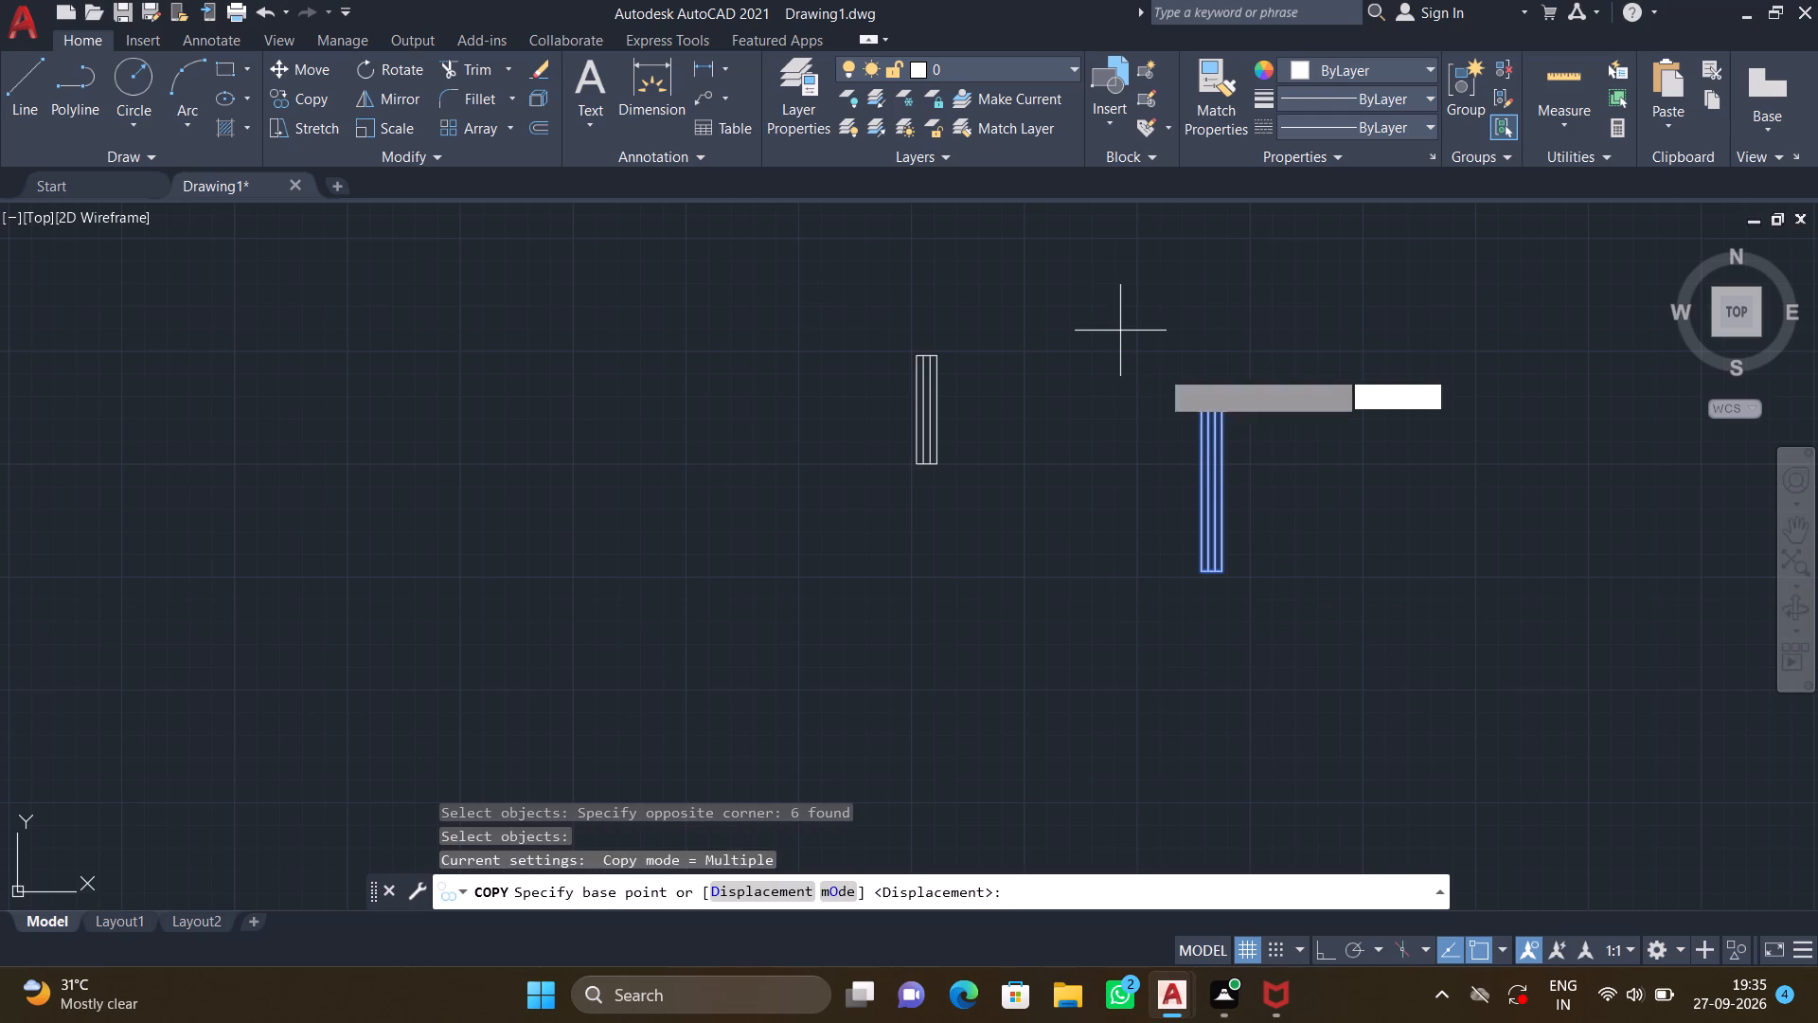
pyautogui.click(1195, 405)
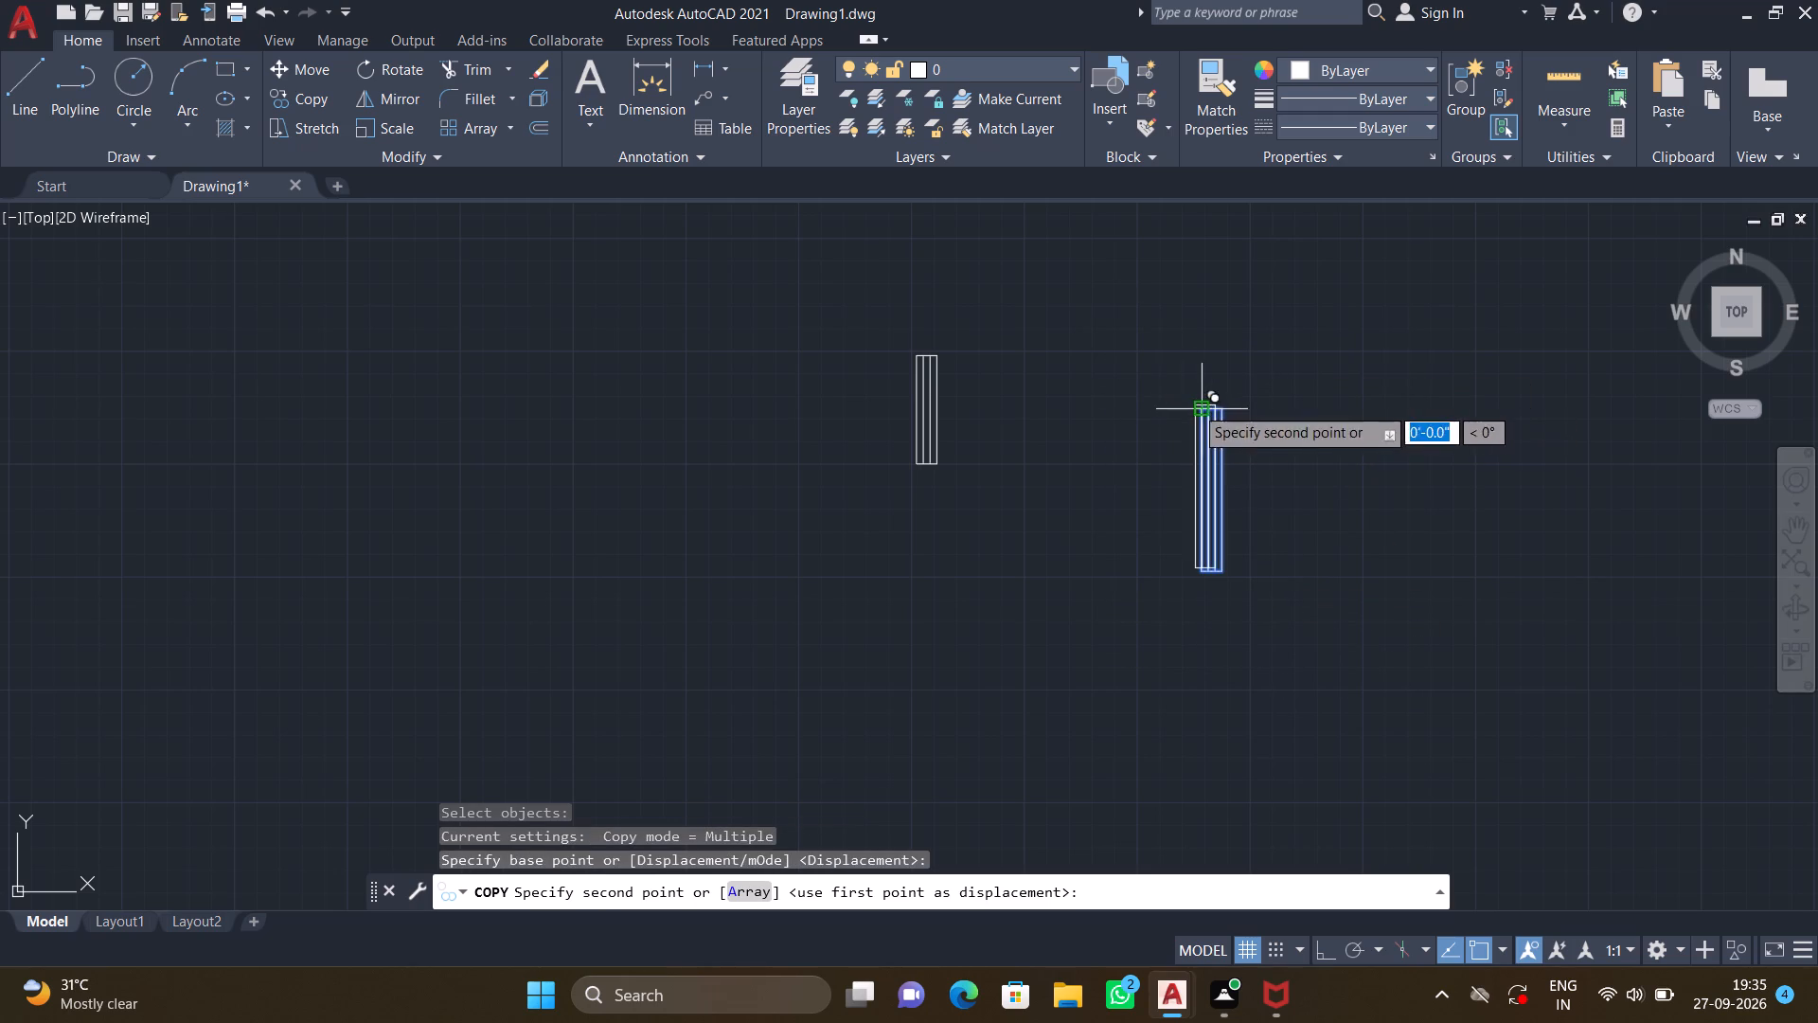
pyautogui.scroll(-3, 512, 714)
pyautogui.moveTo(409, 710); pyautogui.dragTo(481, 641, button='middle')
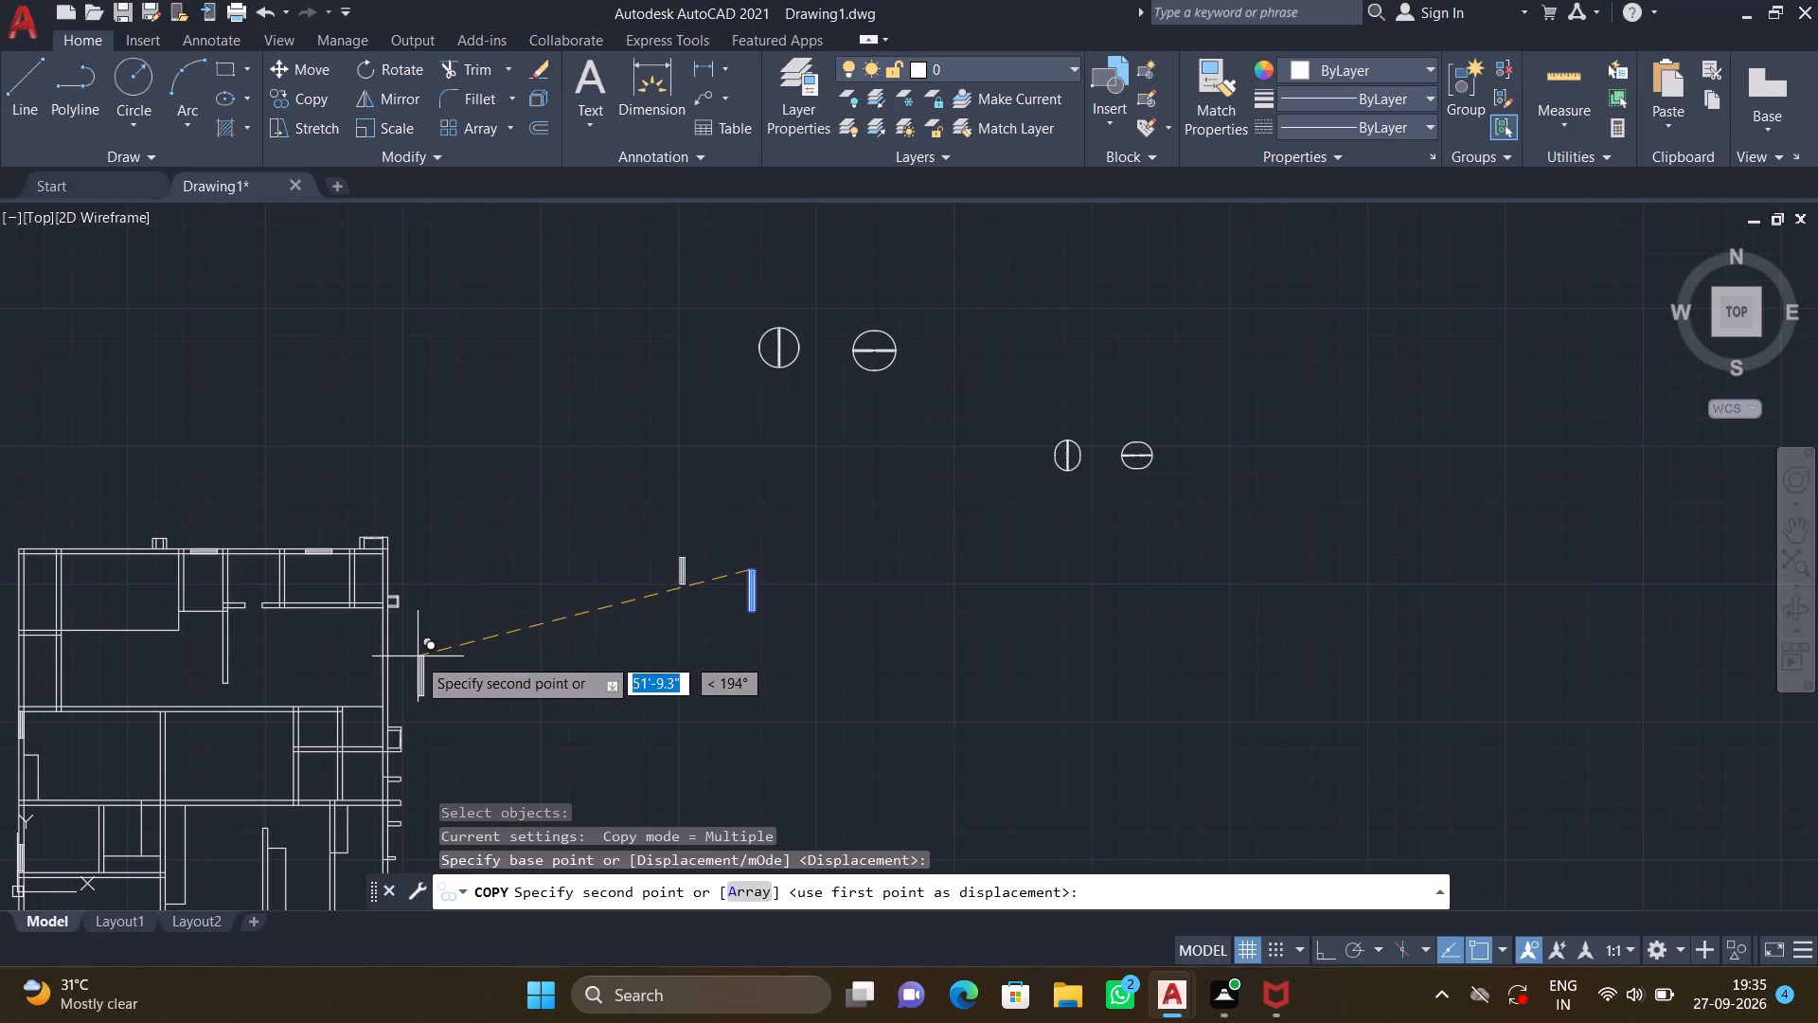
pyautogui.moveTo(419, 652); pyautogui.dragTo(546, 613, button='middle')
pyautogui.scroll(5, 521, 617)
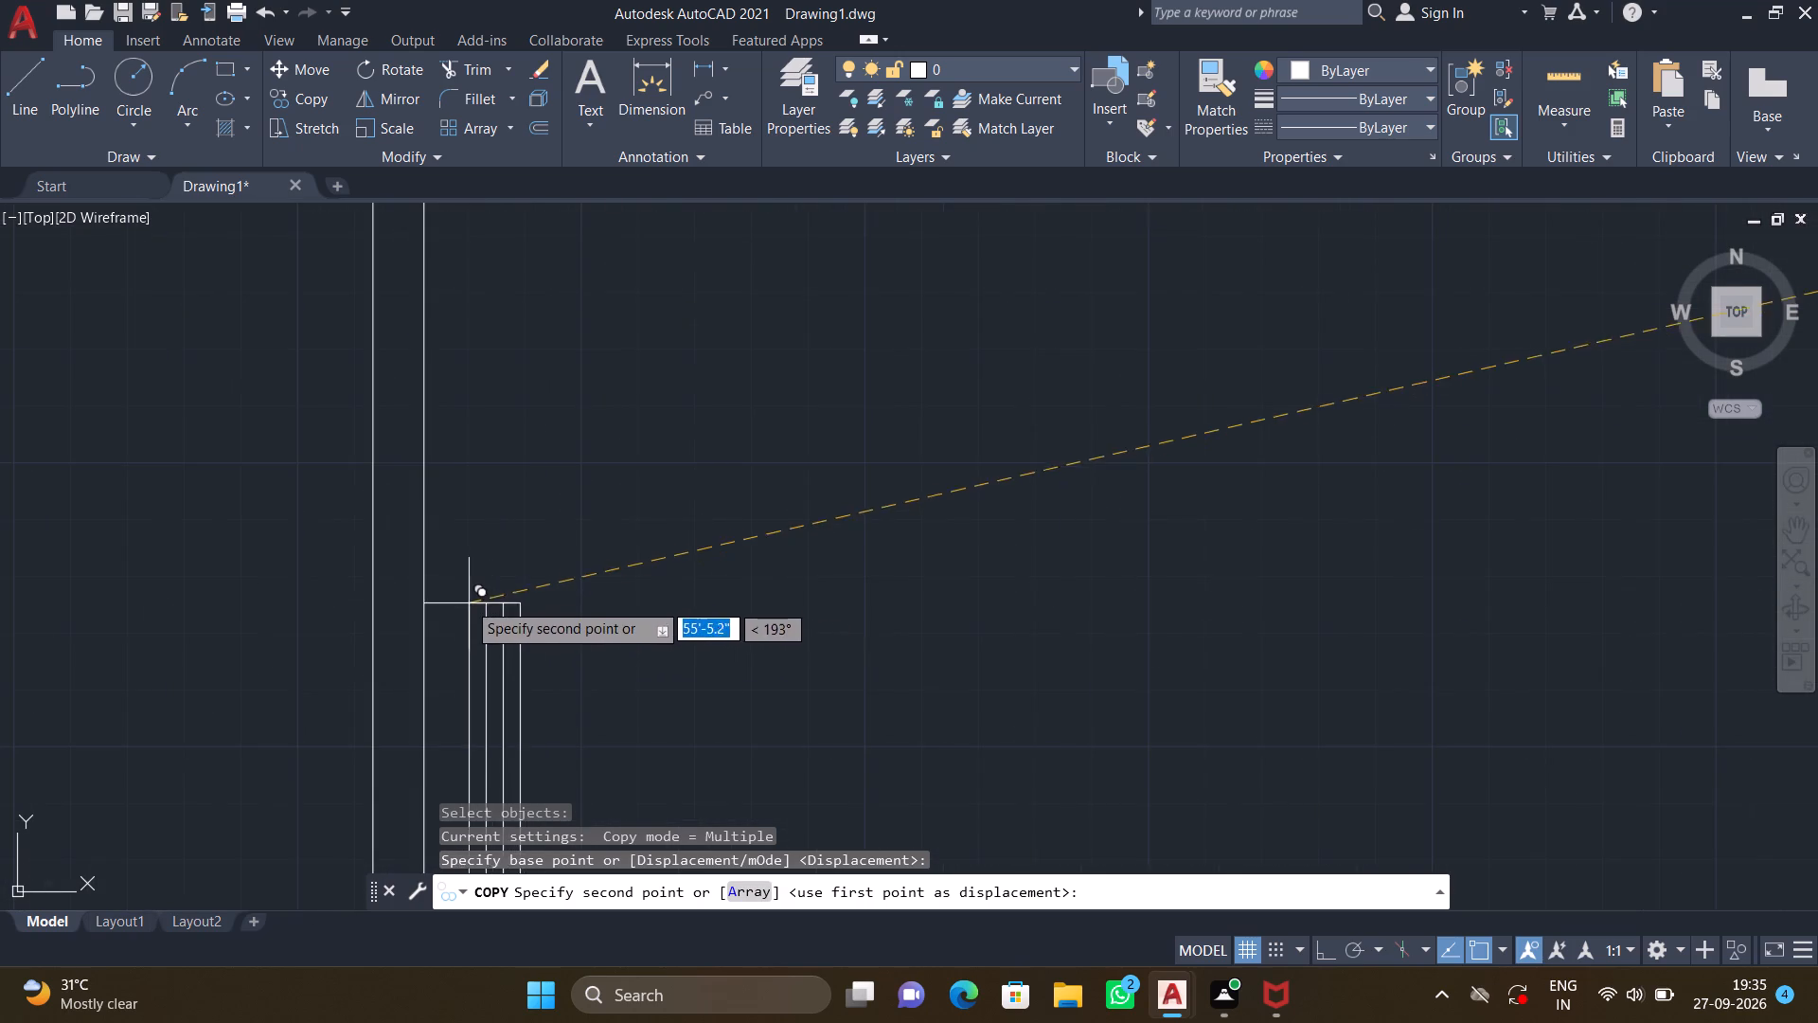
pyautogui.moveTo(506, 586); pyautogui.dragTo(741, 526, button='middle')
pyautogui.scroll(7, 604, 440)
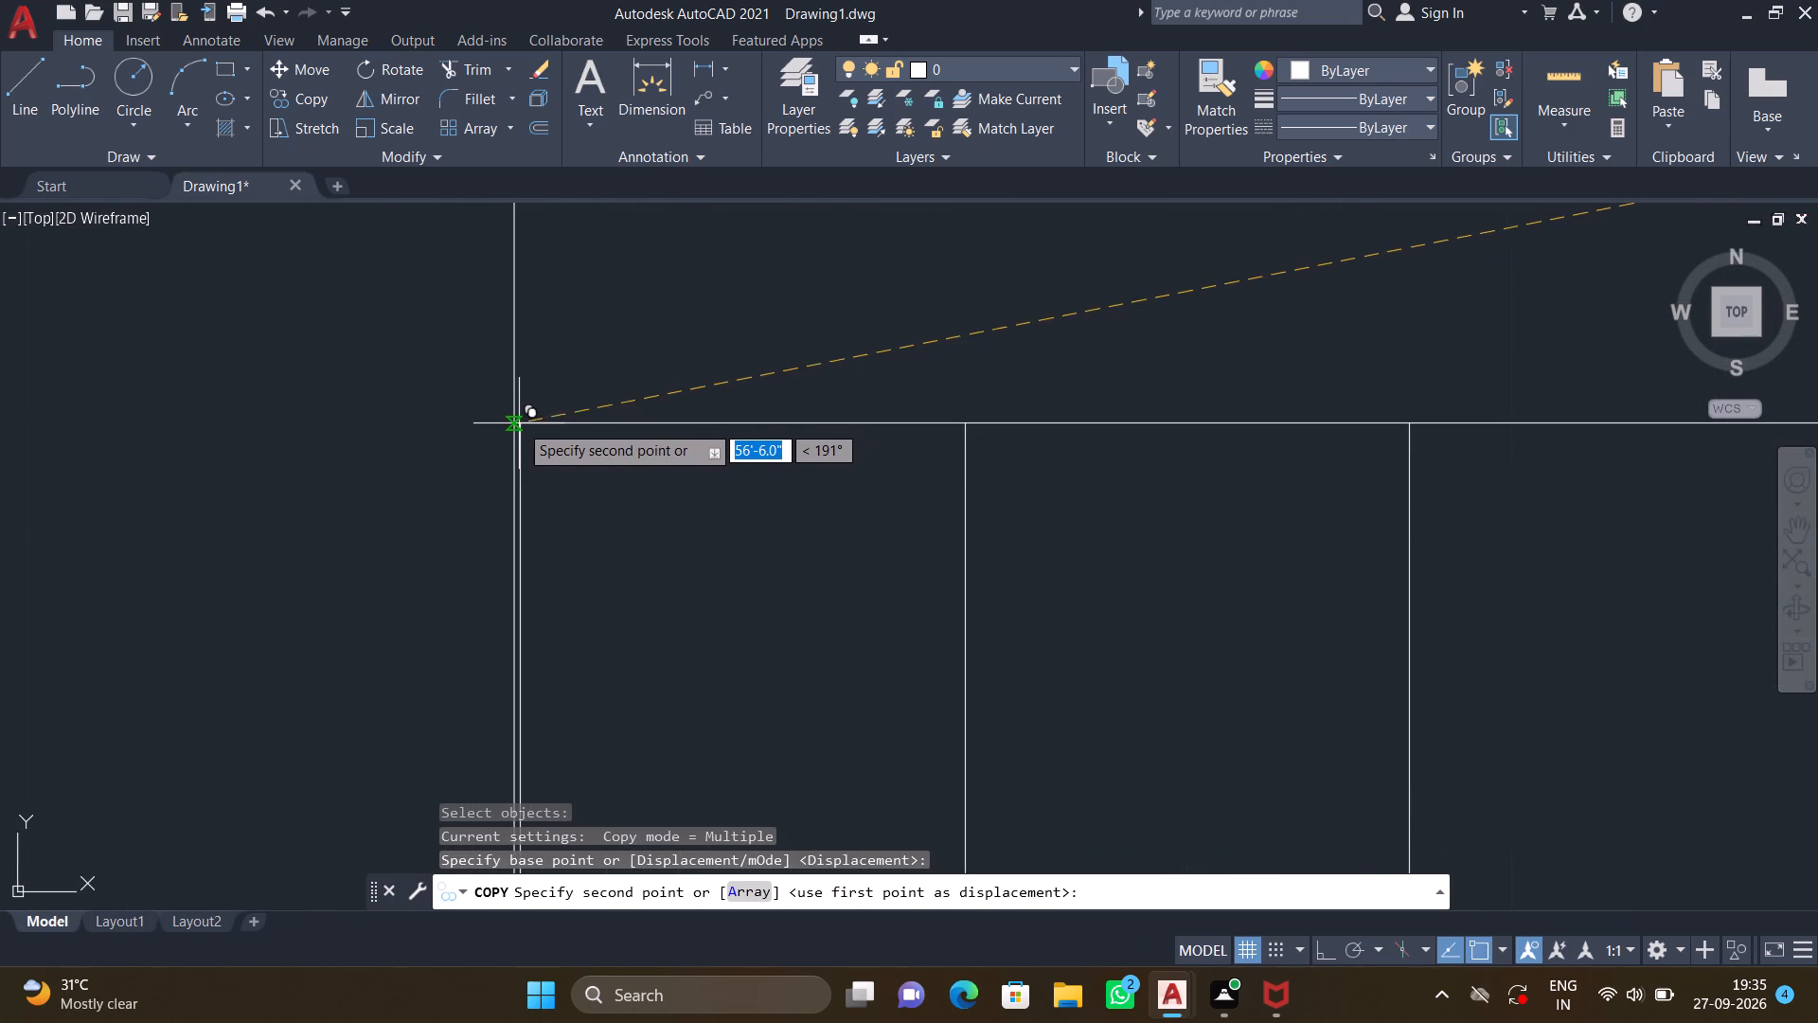
pyautogui.click(510, 425)
pyautogui.scroll(-6, 896, 442)
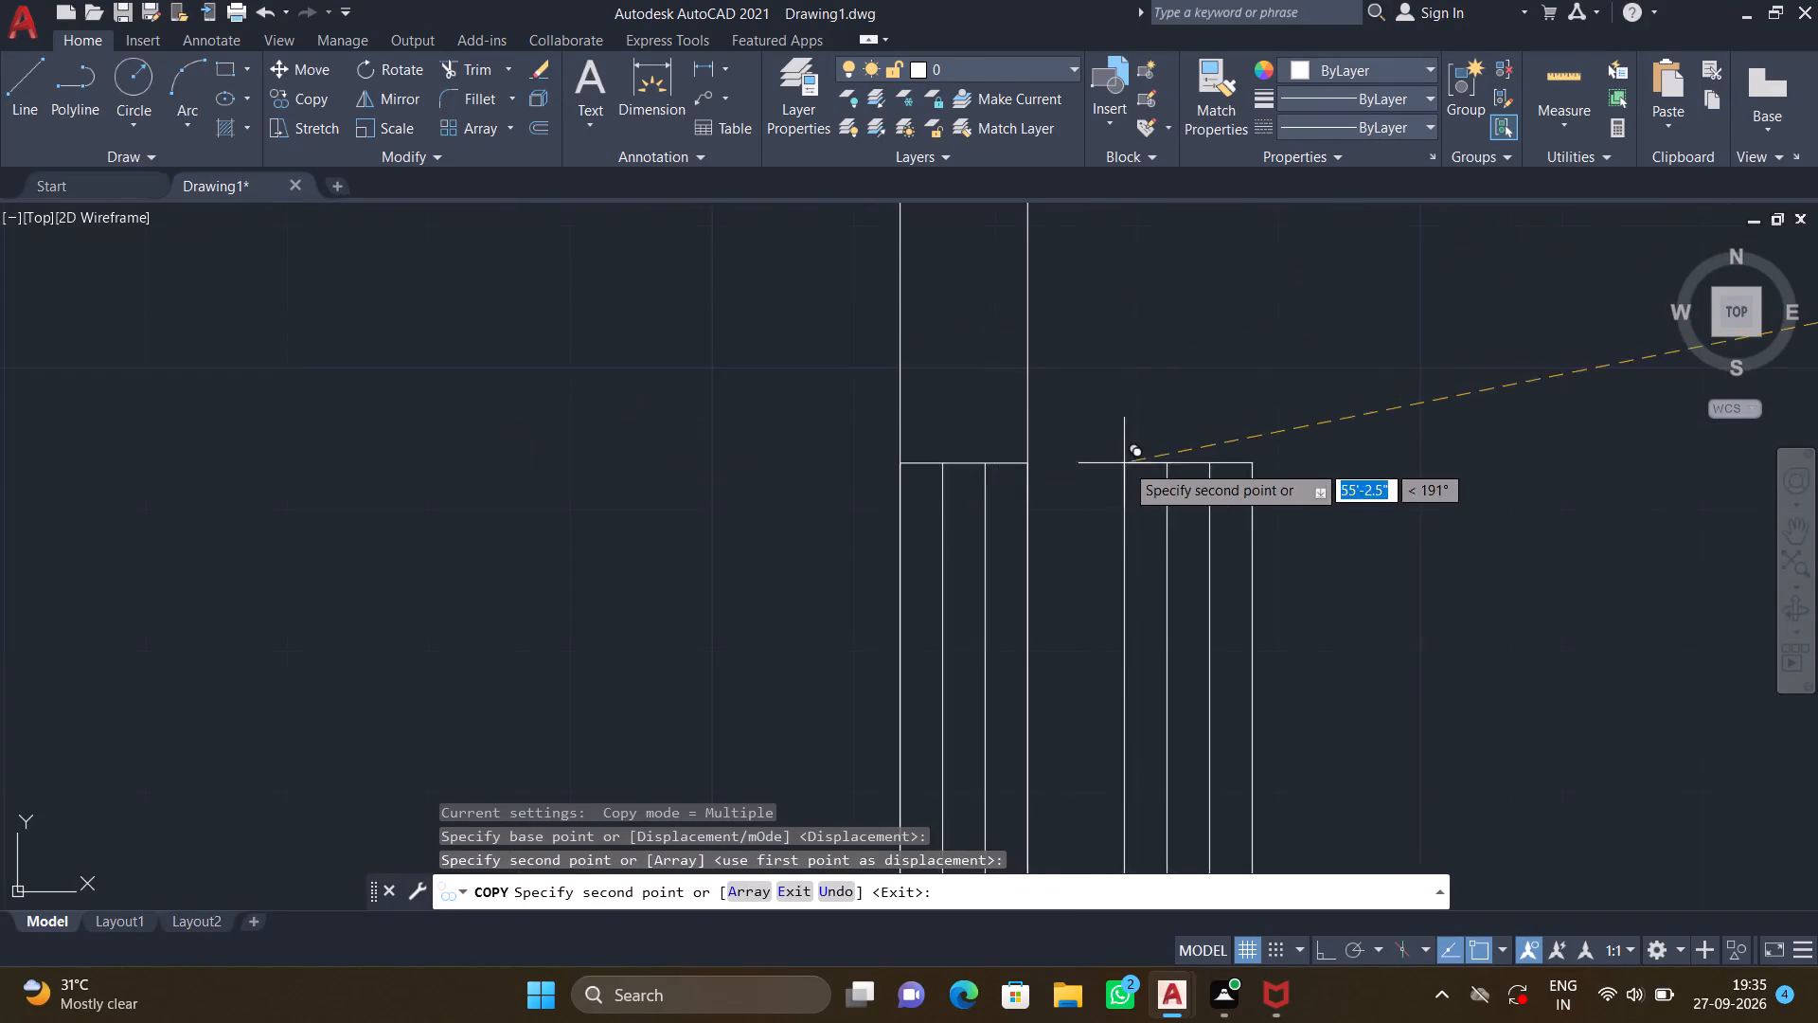
pyautogui.scroll(-5, 1133, 474)
pyautogui.moveTo(1234, 529); pyautogui.dragTo(1156, 466, button='middle')
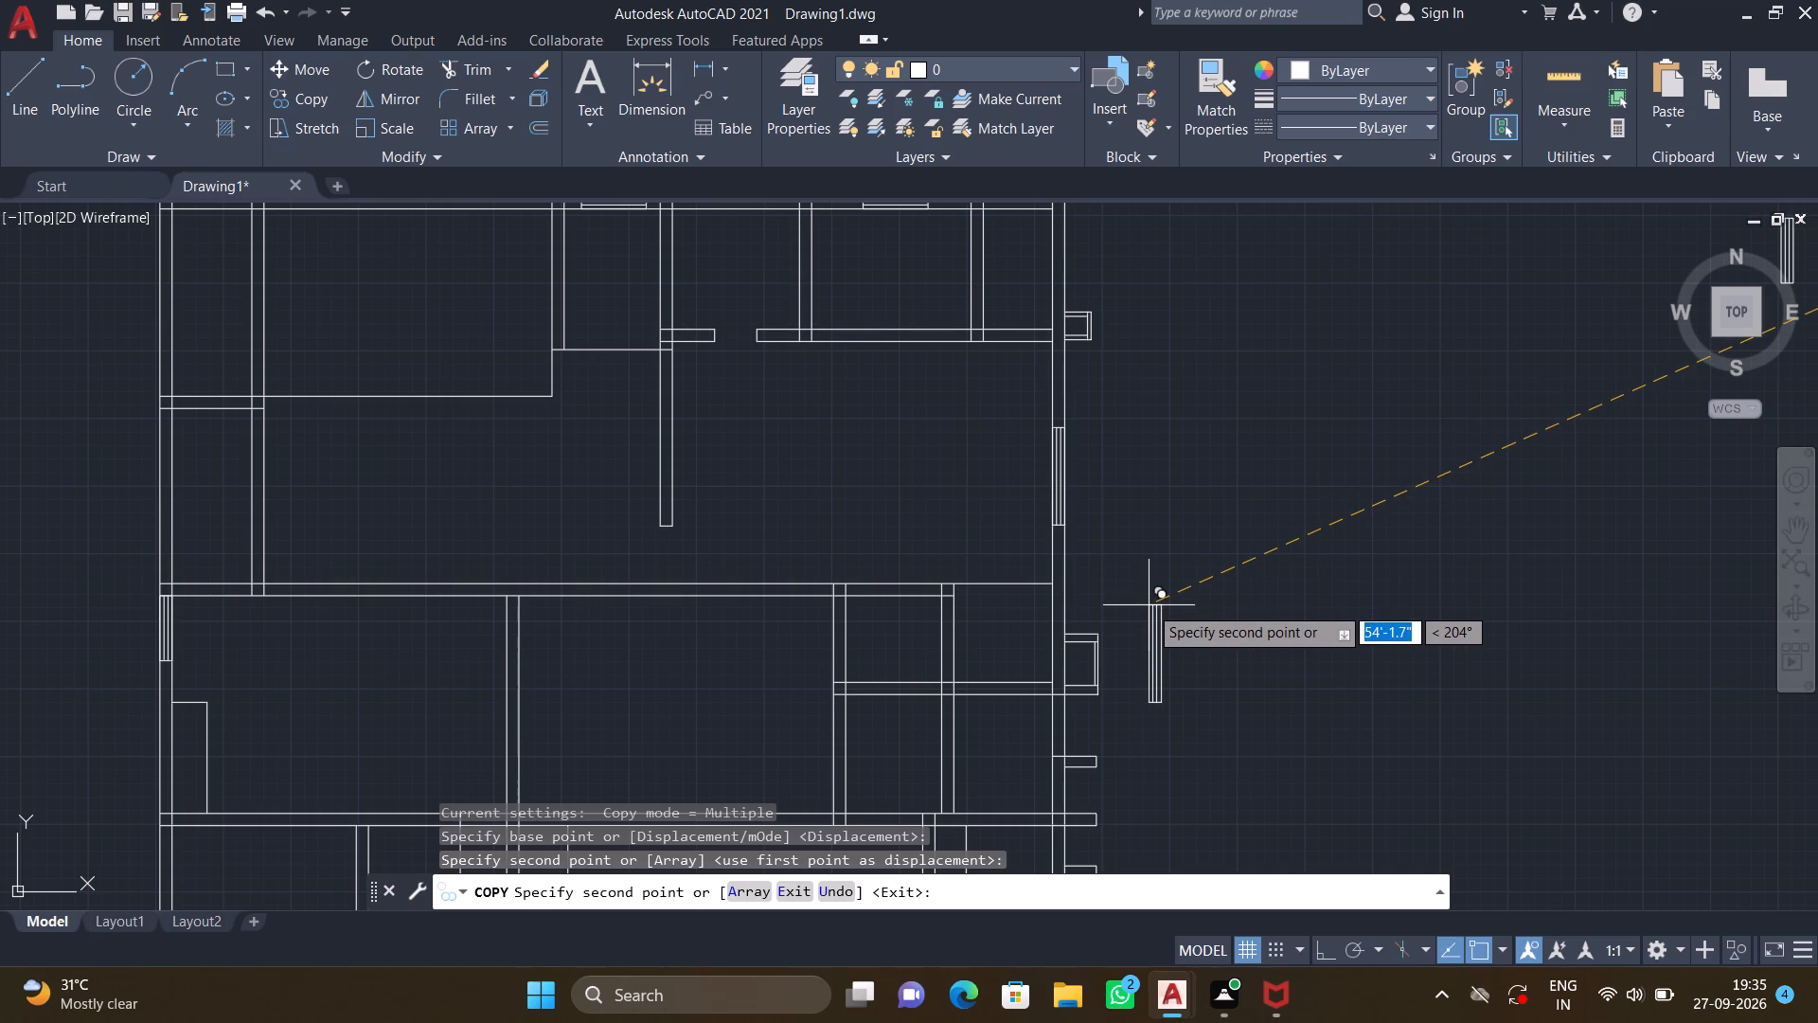
pyautogui.press('Return')
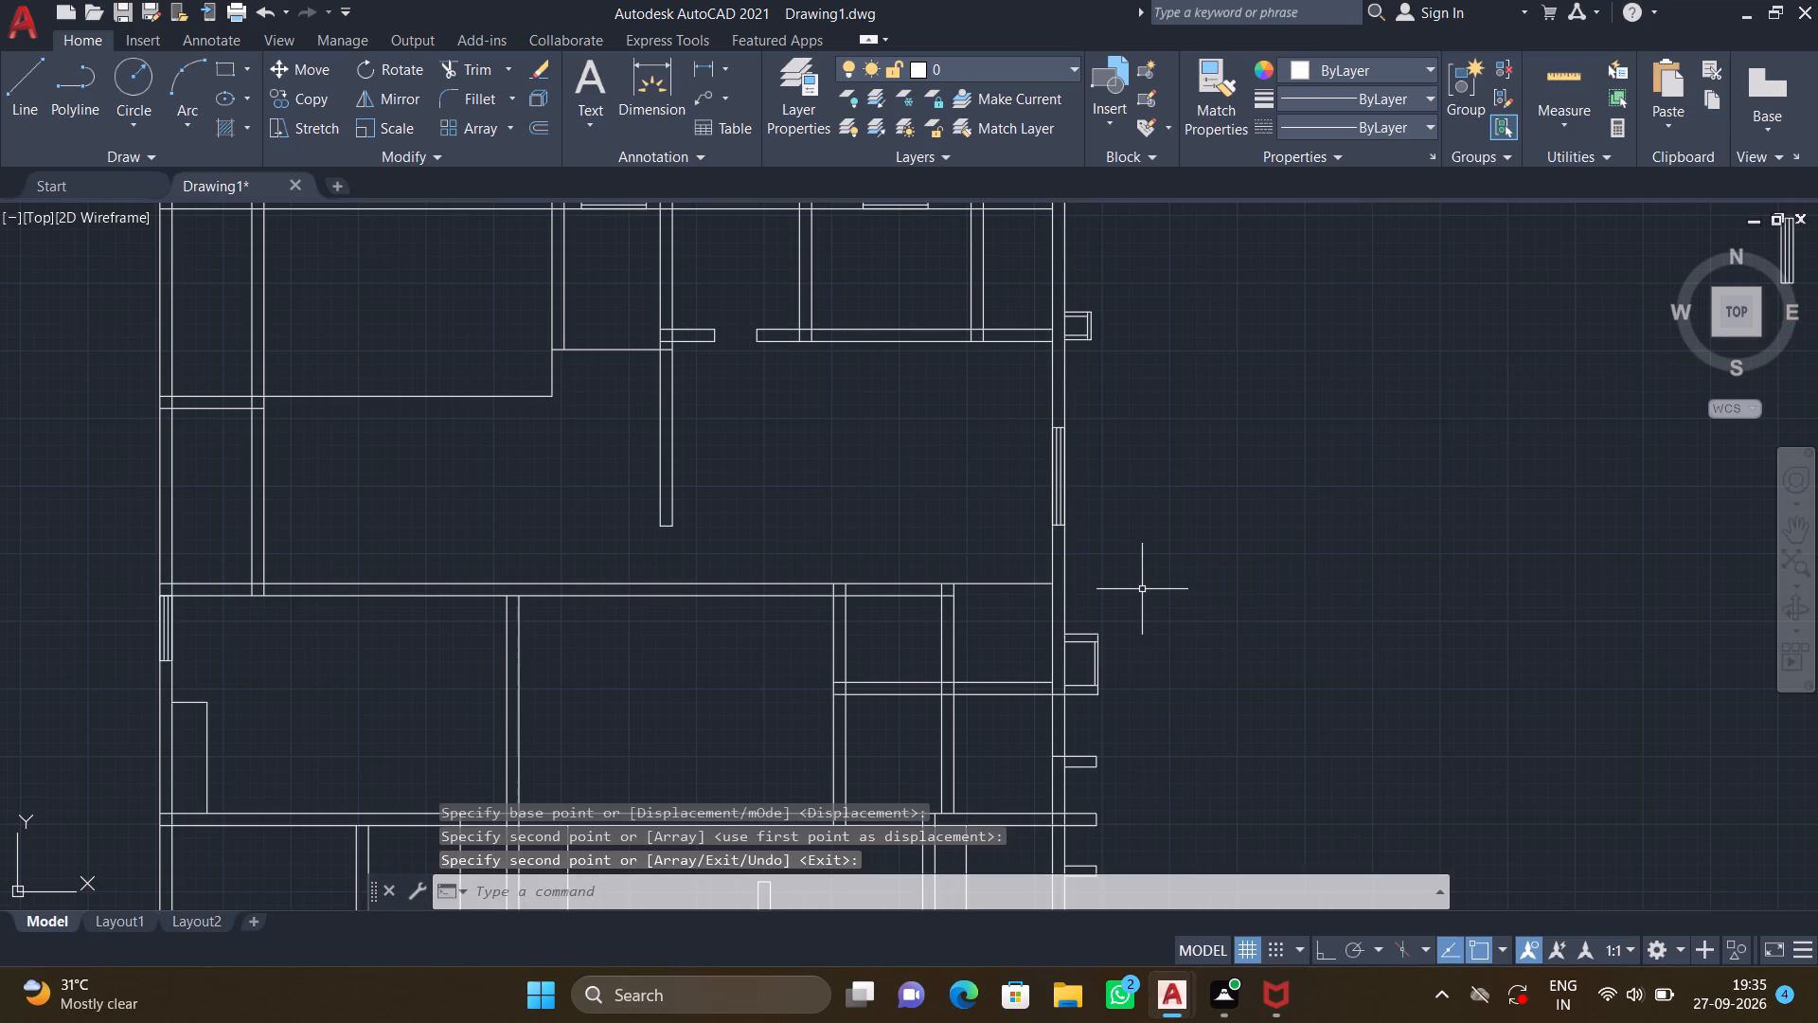
# Copy the shorter vertical window symbol by its upper-left corner into the right exterior wall, directly below the small upper room's dividing wall and the boxed projection.
pyautogui.scroll(-3, 1333, 476)
pyautogui.moveTo(1273, 493); pyautogui.dragTo(1001, 592, button='middle')
pyautogui.scroll(-1, 1273, 493)
pyautogui.scroll(2, 1115, 565)
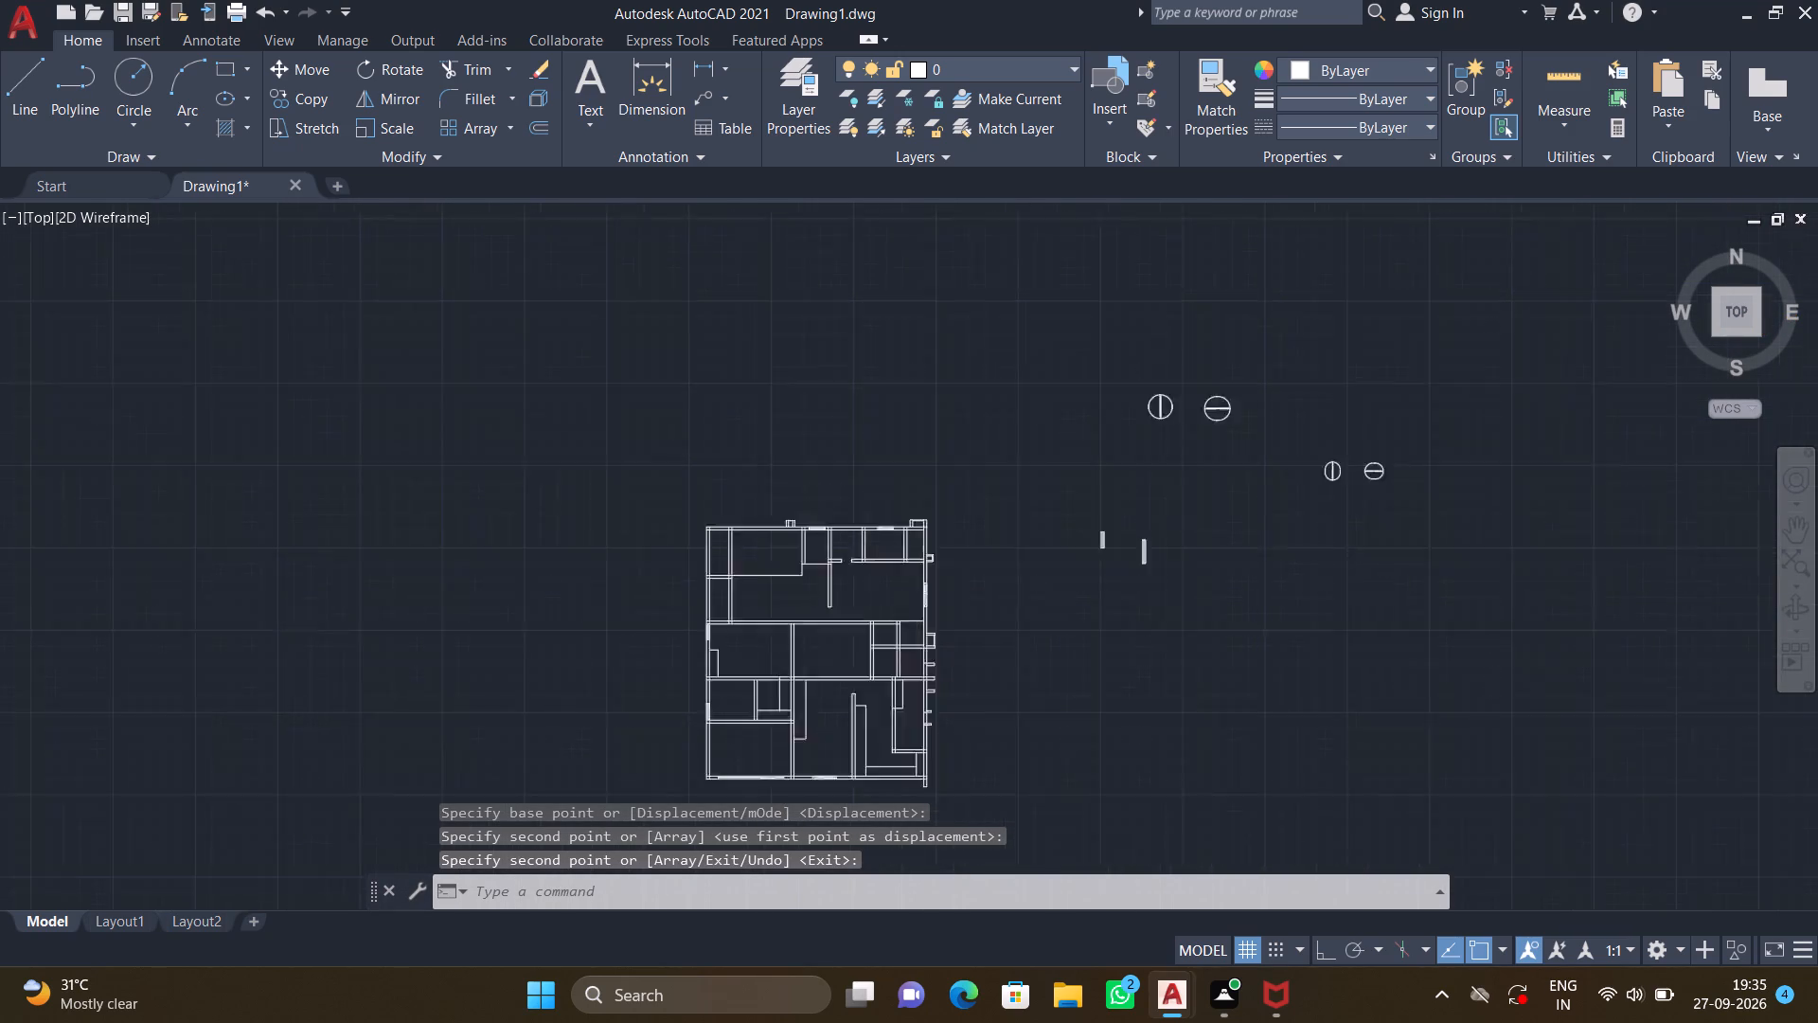
pyautogui.scroll(2, 1115, 565)
pyautogui.moveTo(1056, 528); pyautogui.dragTo(1030, 594, button='middle')
pyautogui.scroll(4, 1042, 579)
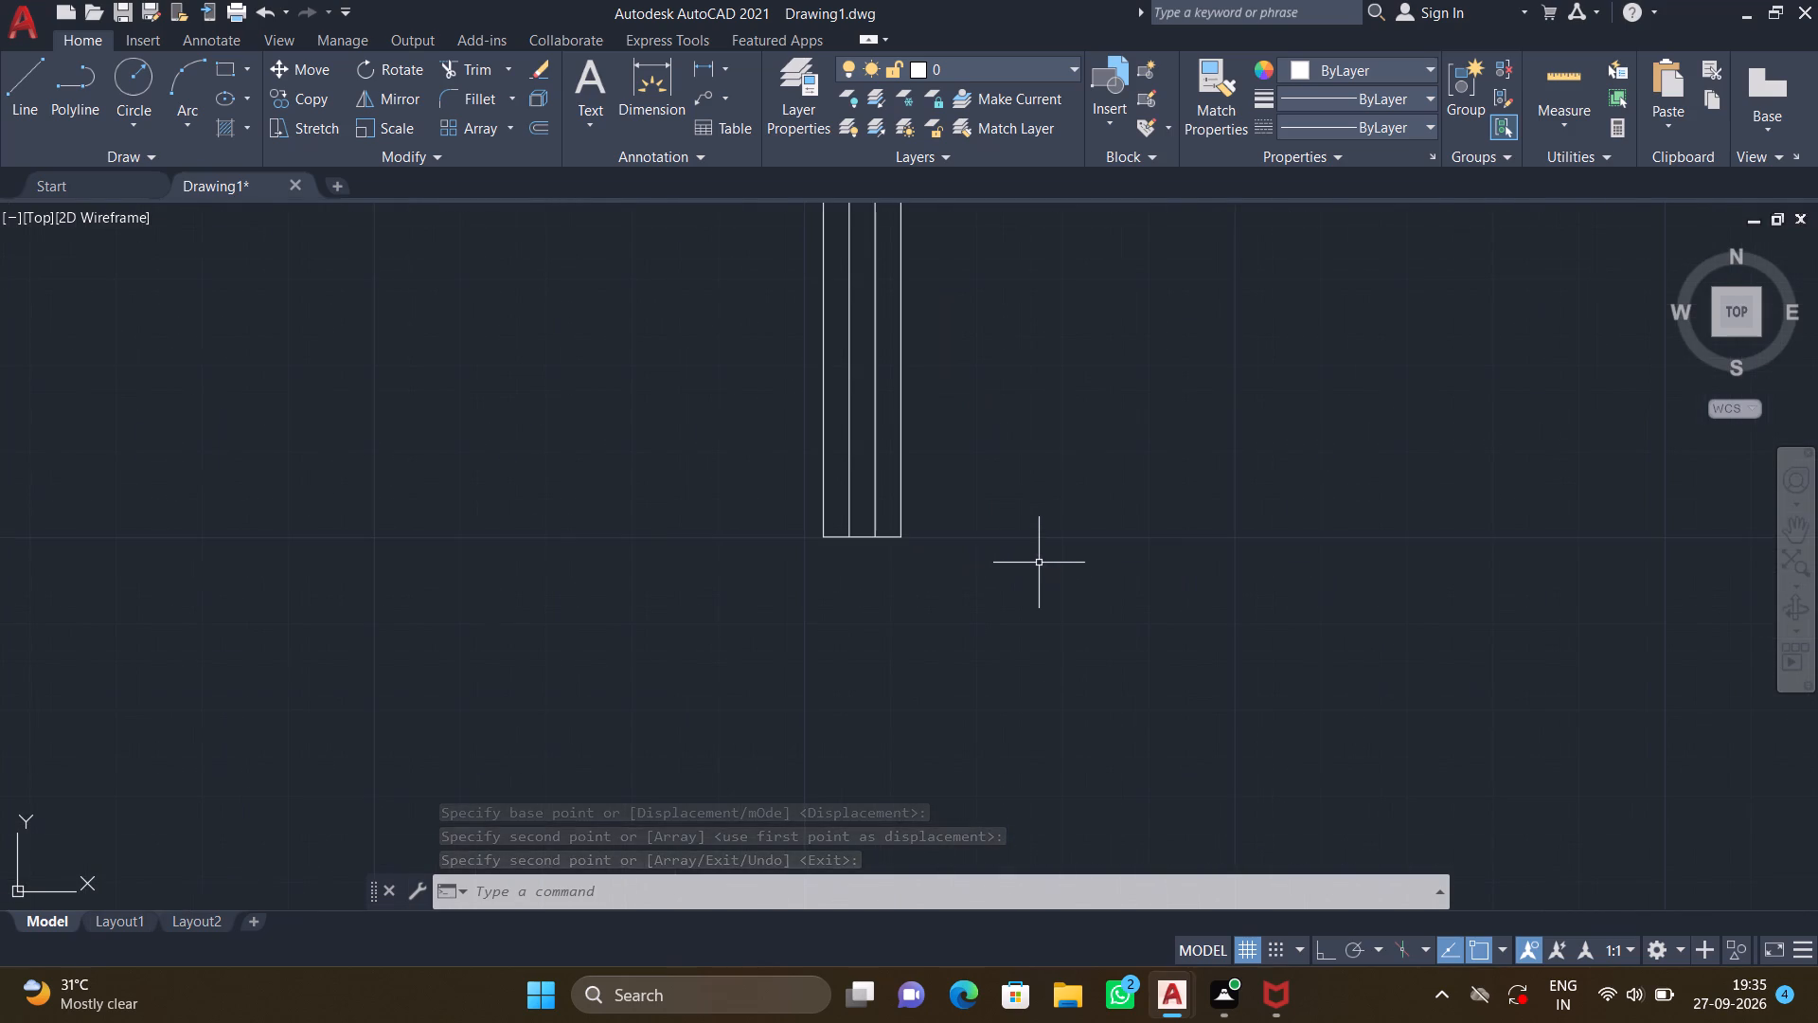
pyautogui.scroll(-2, 1039, 562)
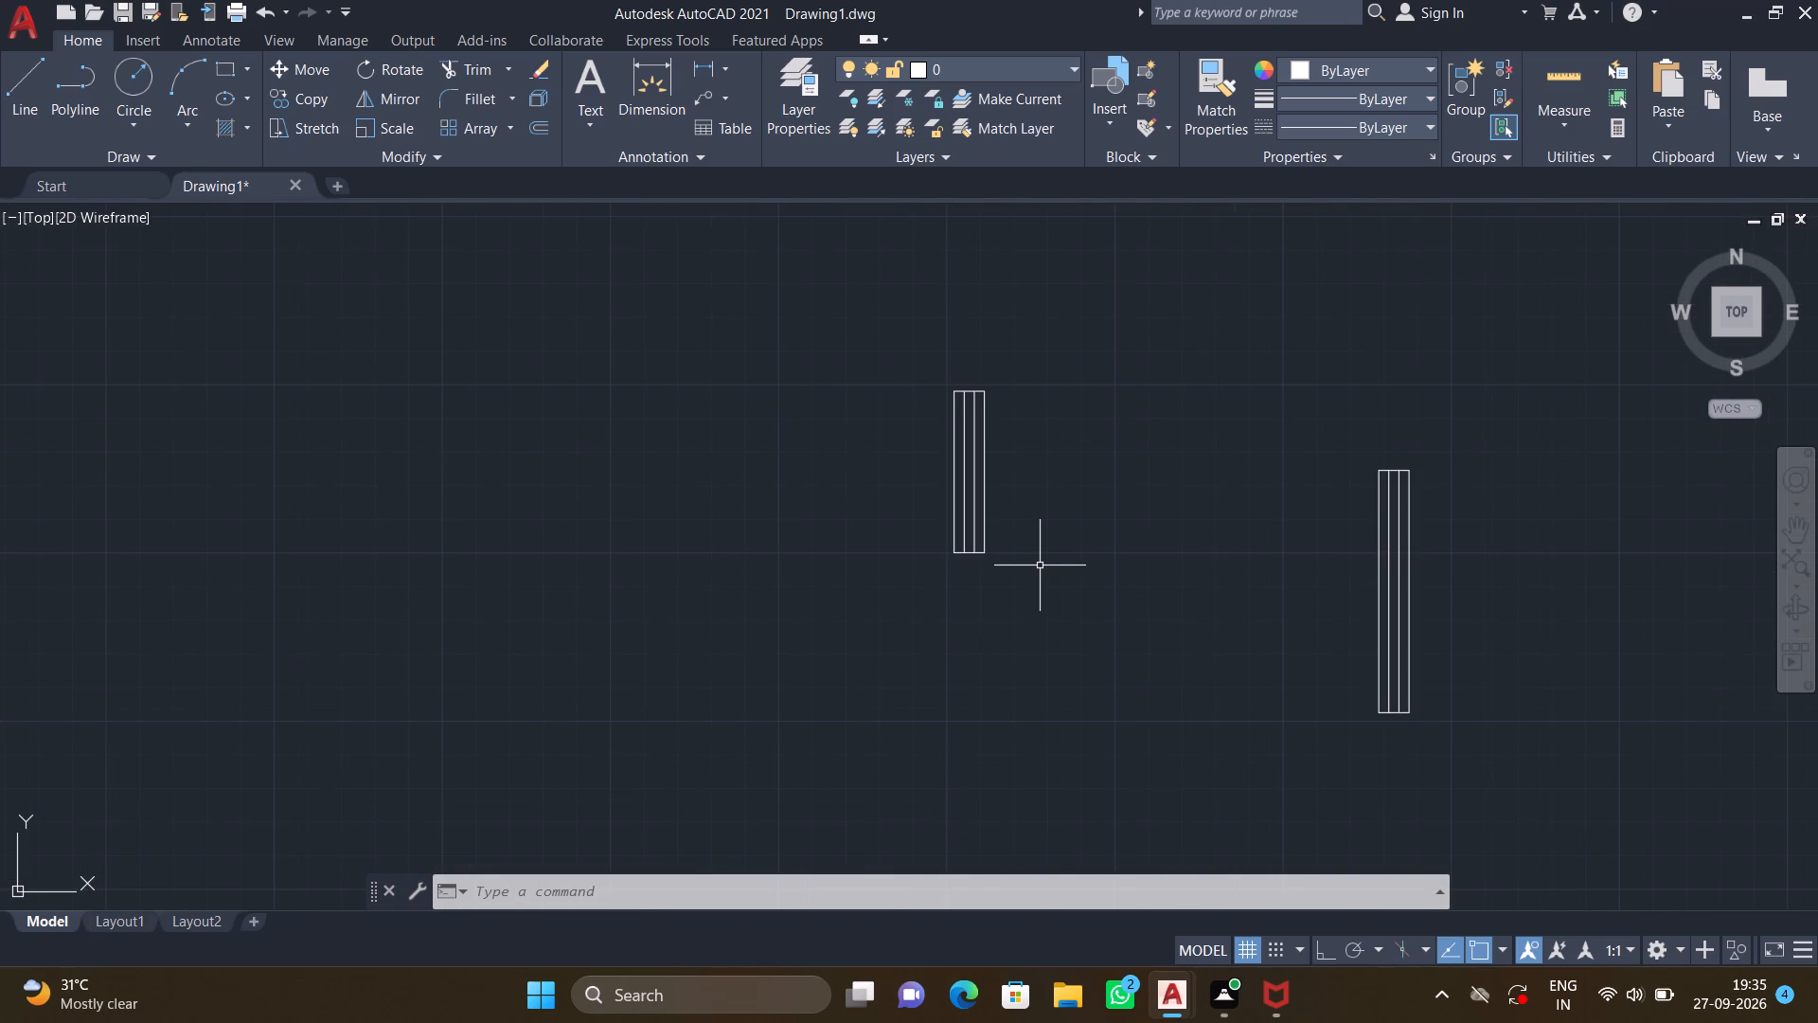
pyautogui.write('CO')
pyautogui.press('Return')
pyautogui.click(1080, 604)
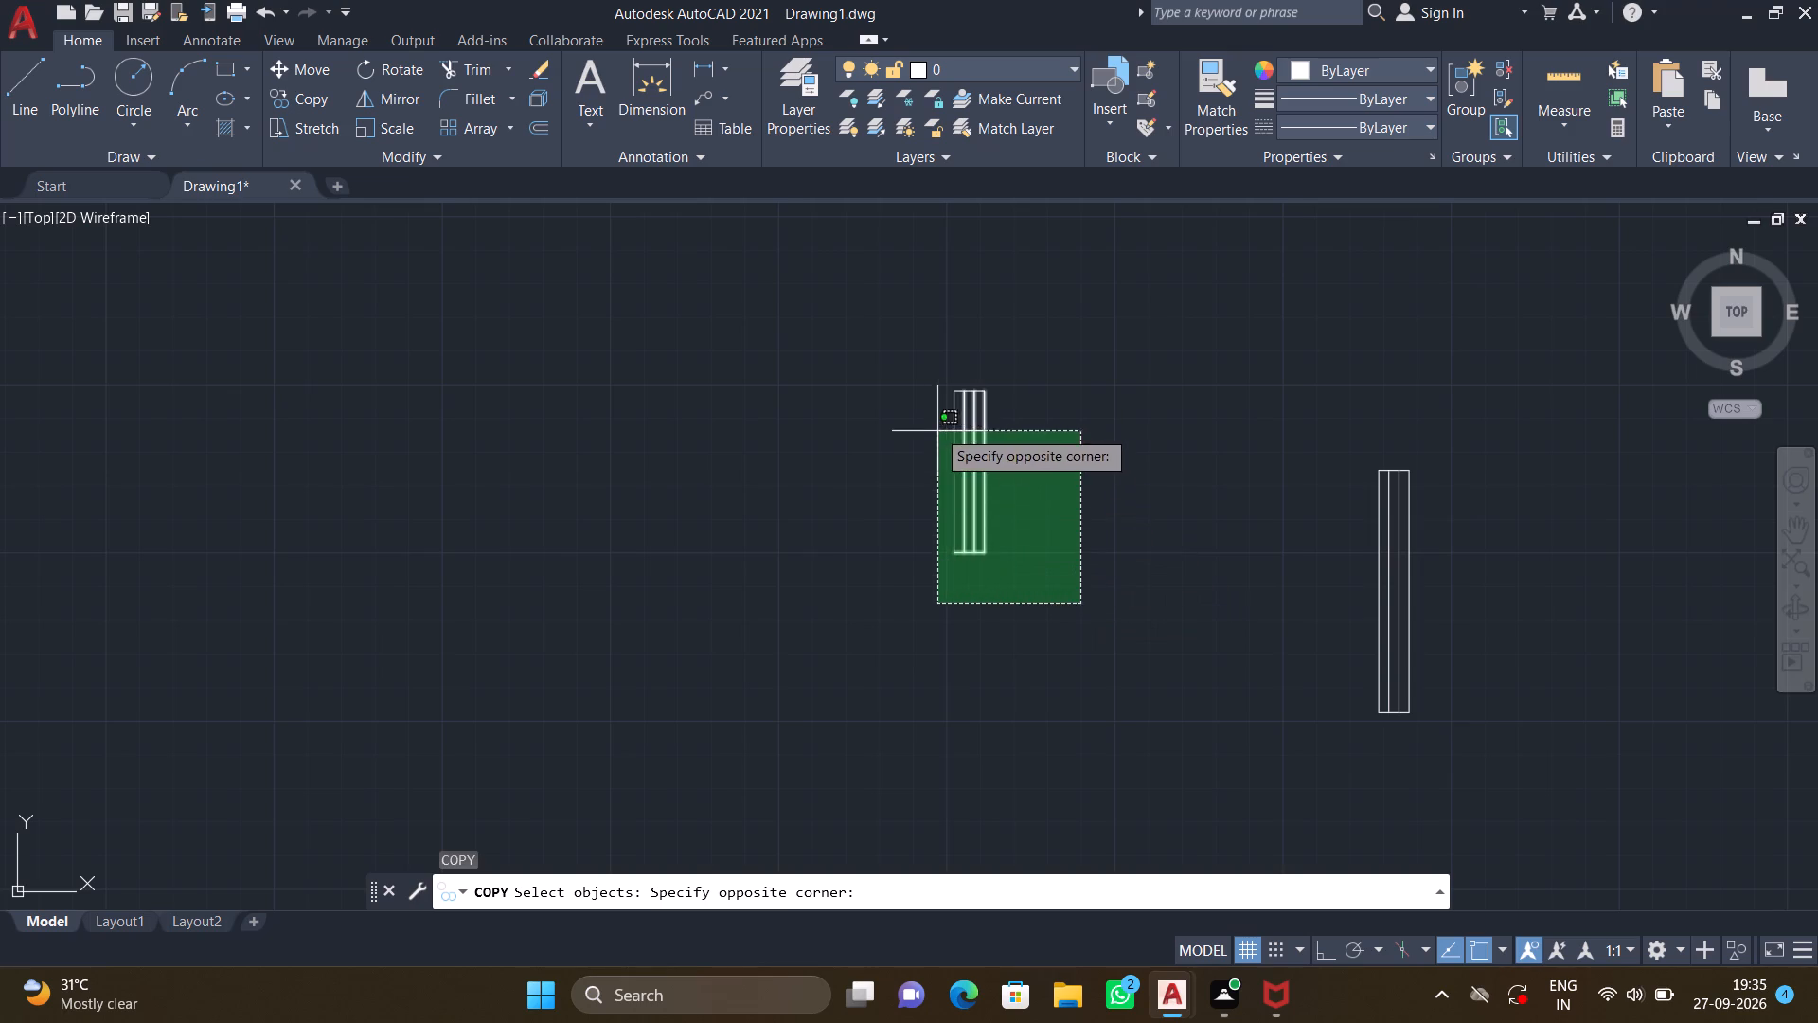
pyautogui.click(894, 333)
pyautogui.press('Return')
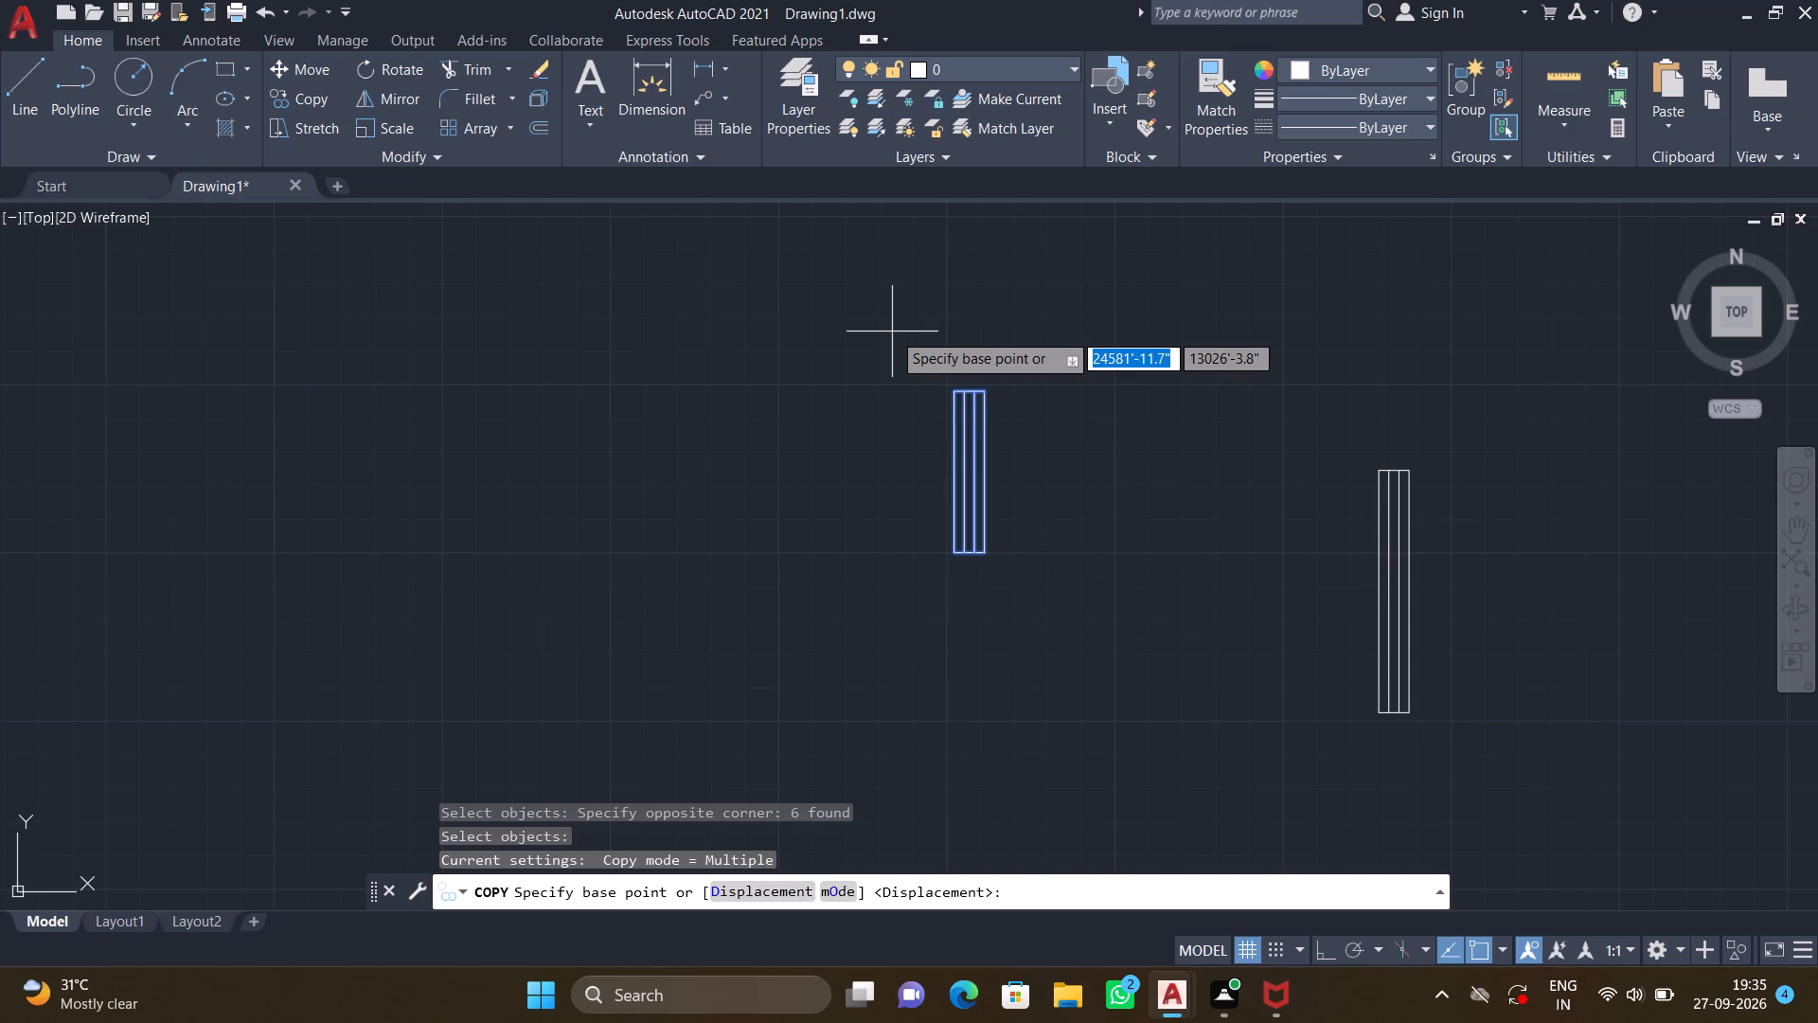
pyautogui.click(955, 393)
pyautogui.scroll(-4, 458, 663)
pyautogui.moveTo(466, 661); pyautogui.dragTo(864, 470, button='middle')
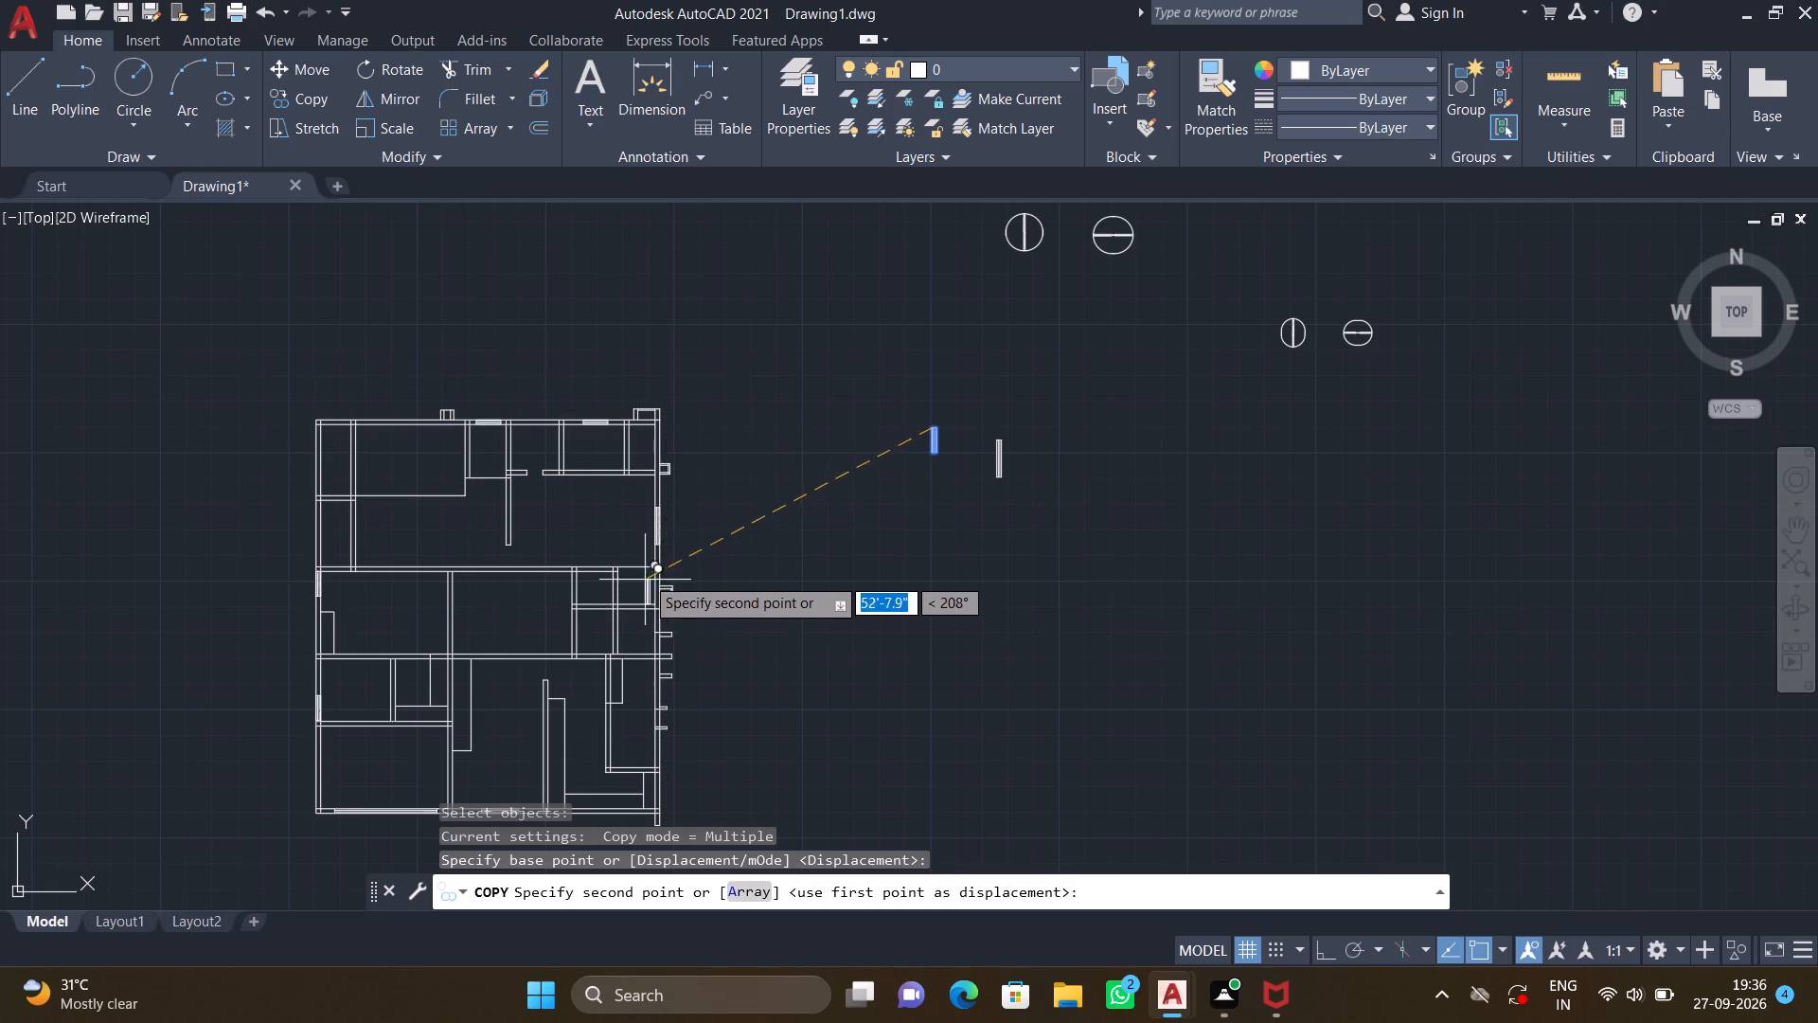
pyautogui.scroll(2, 649, 574)
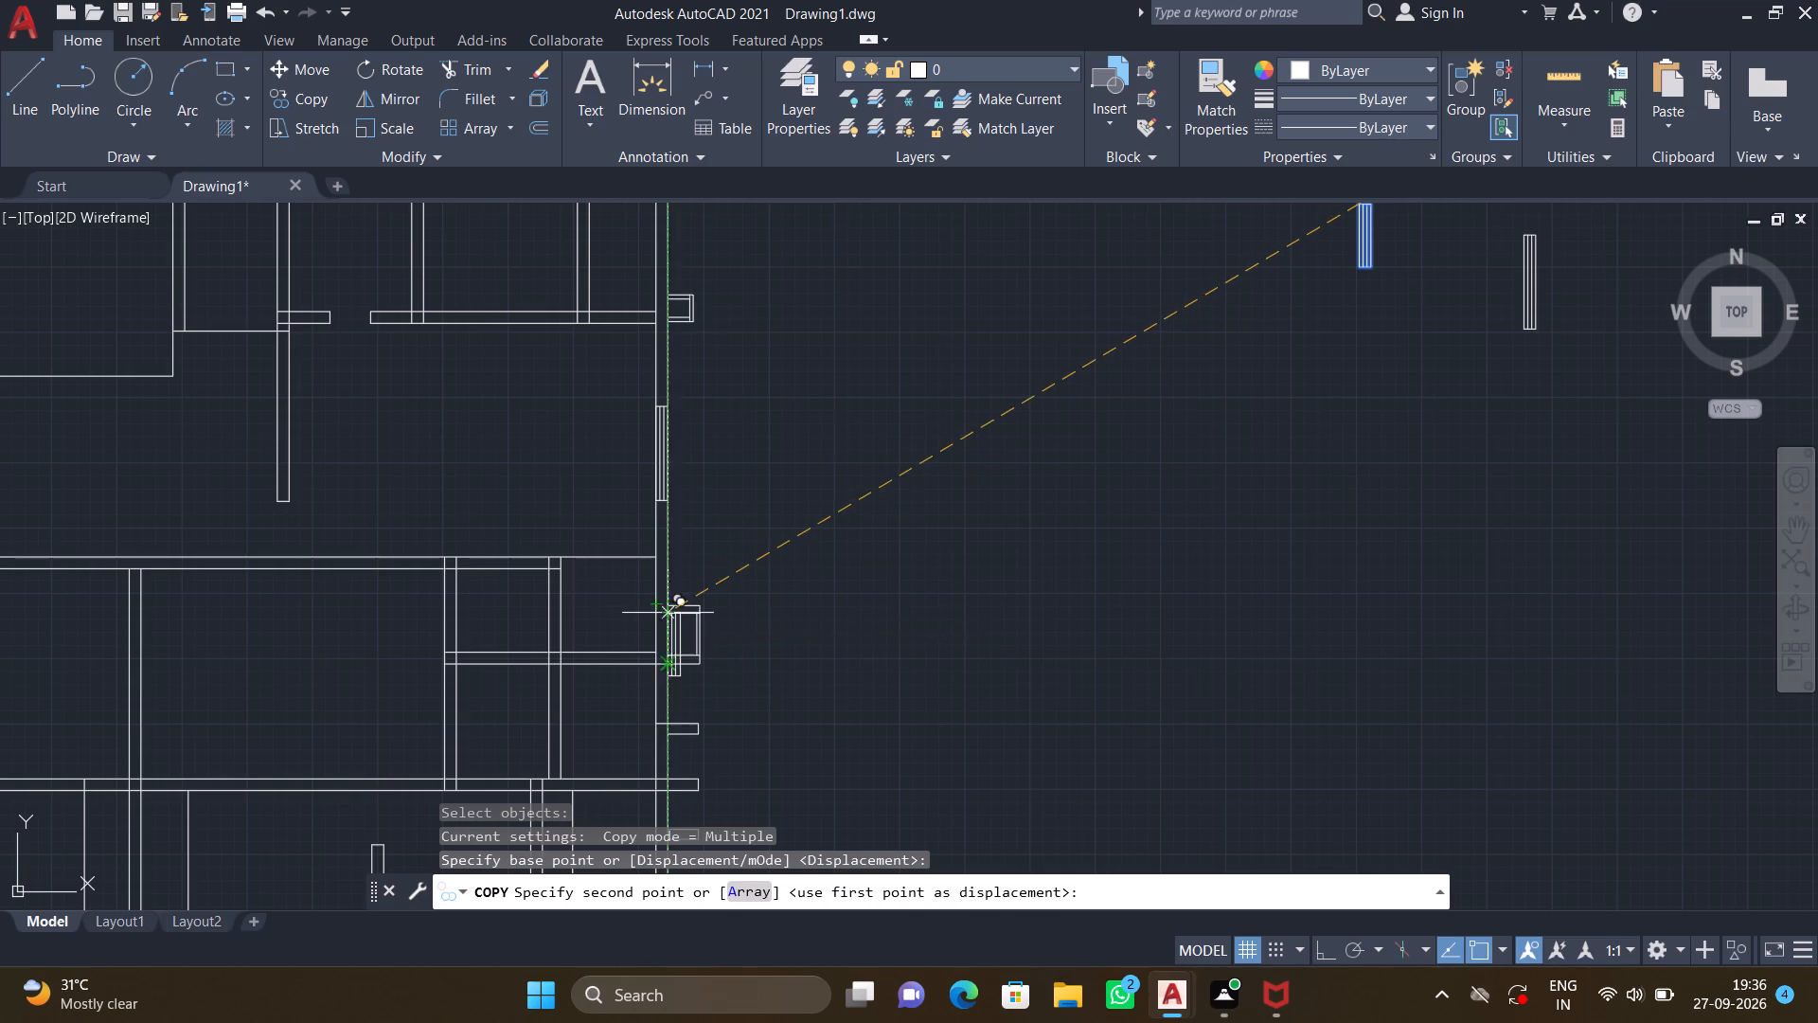
pyautogui.scroll(4, 664, 572)
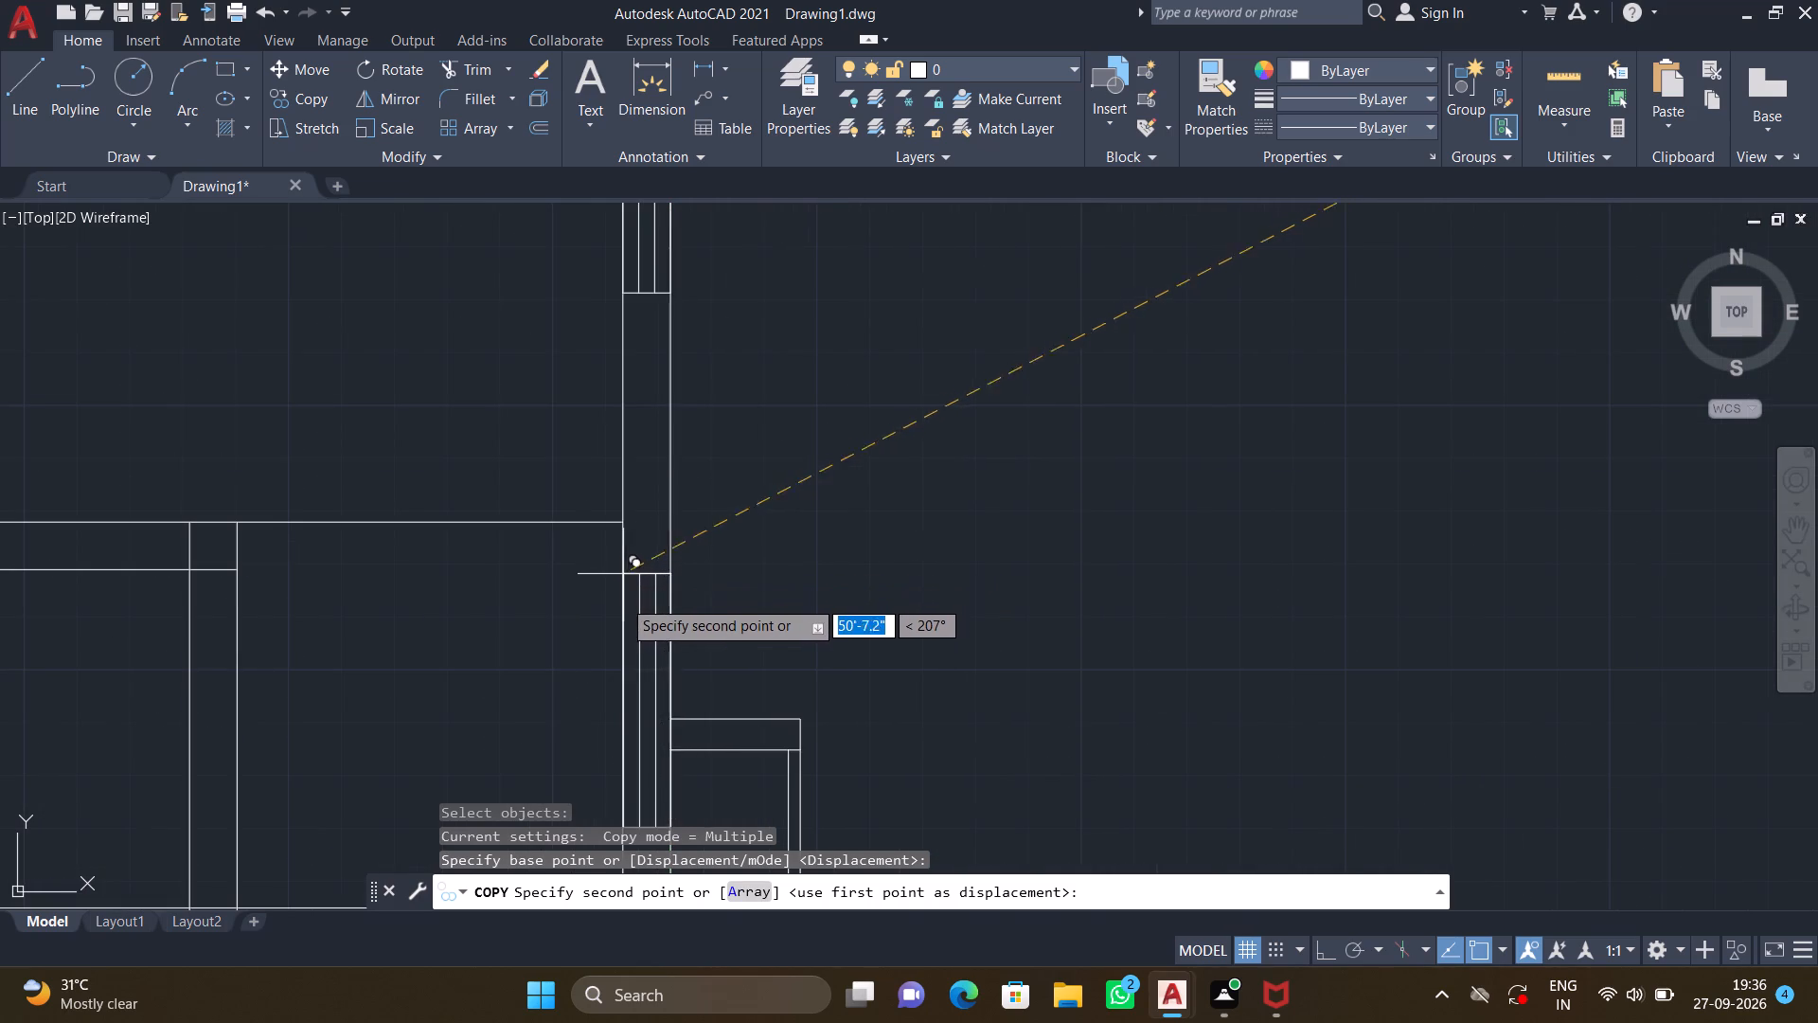
pyautogui.scroll(-3, 623, 622)
pyautogui.moveTo(605, 622); pyautogui.dragTo(558, 450, button='middle')
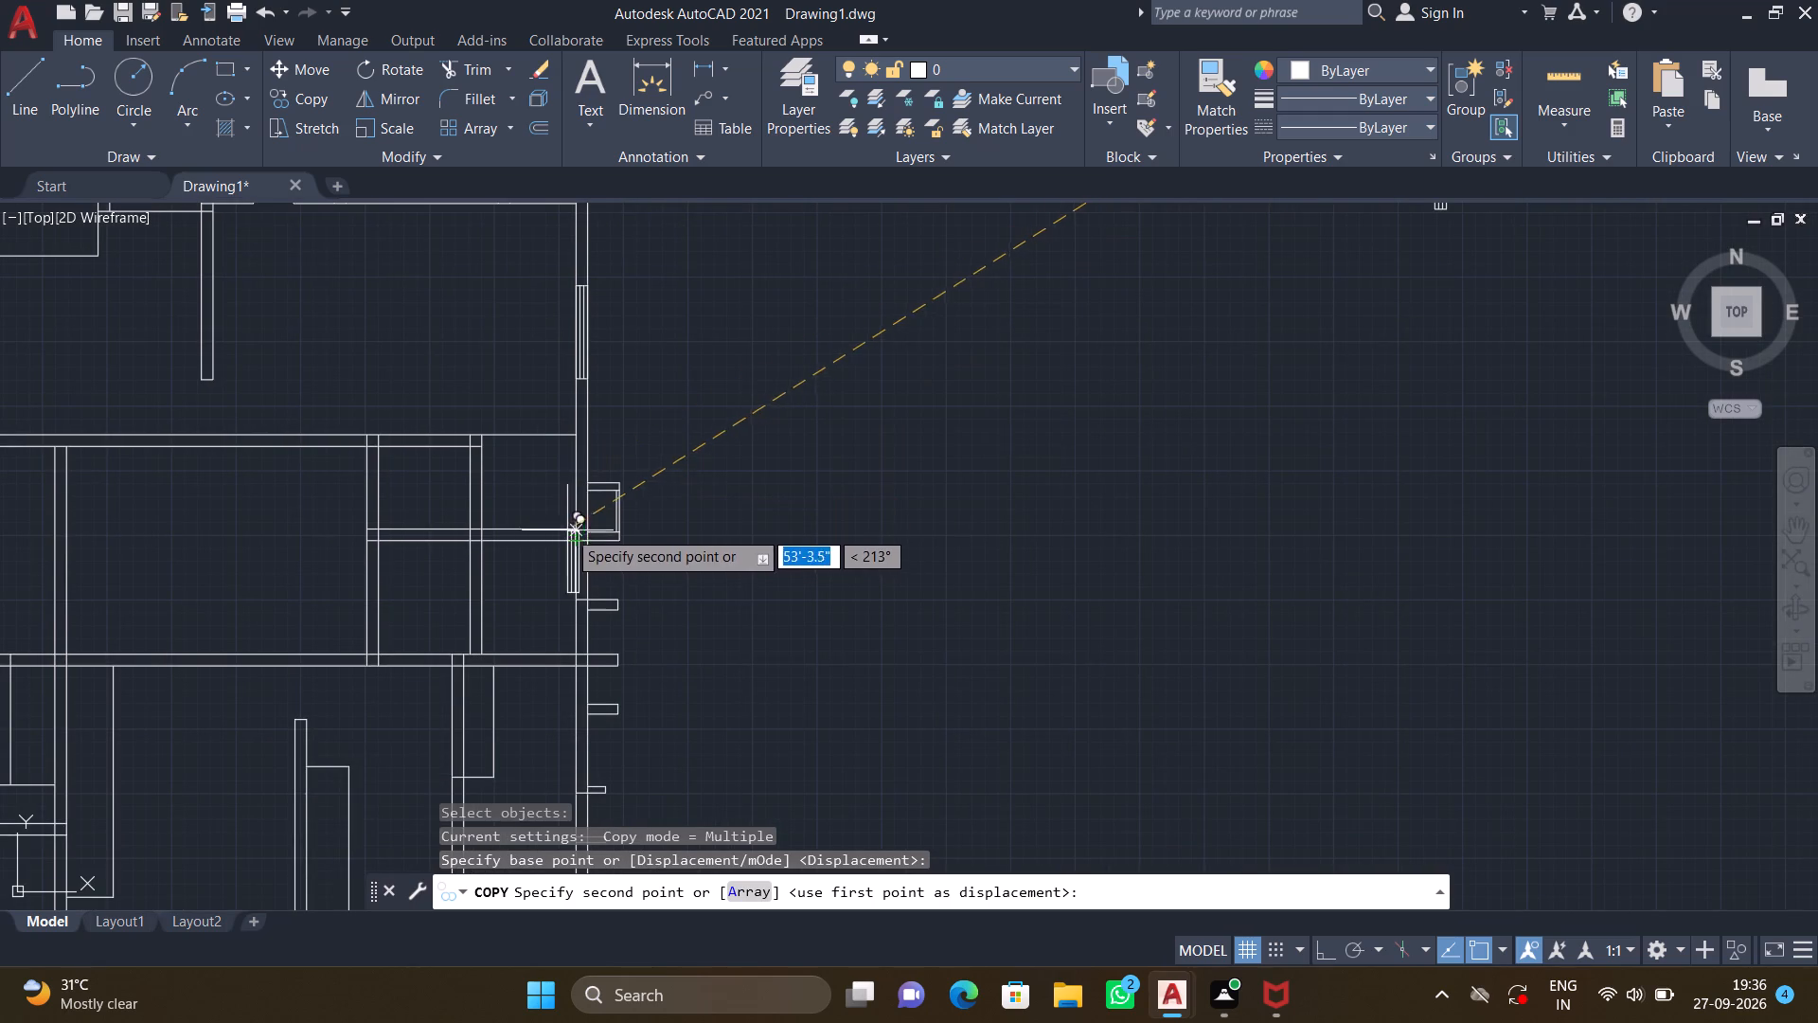
pyautogui.scroll(5, 567, 525)
pyautogui.moveTo(608, 651); pyautogui.dragTo(612, 562, button='middle')
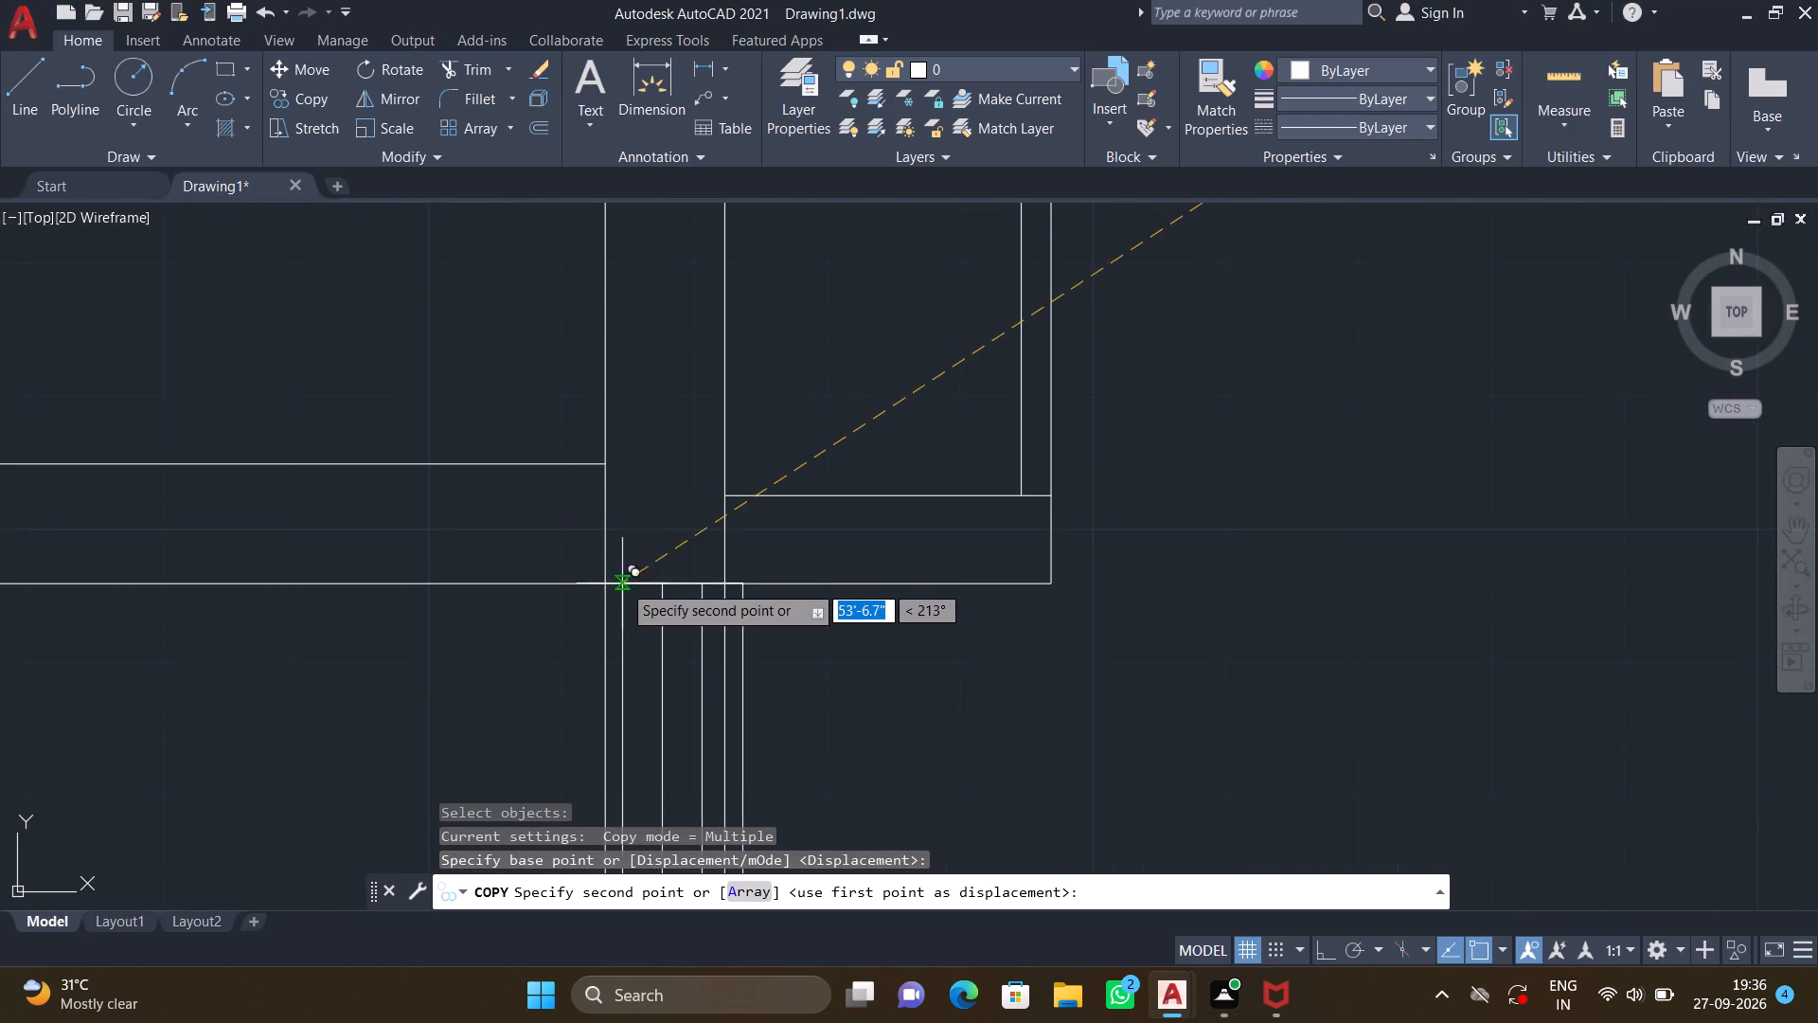
pyautogui.scroll(6, 619, 585)
pyautogui.scroll(3, 383, 610)
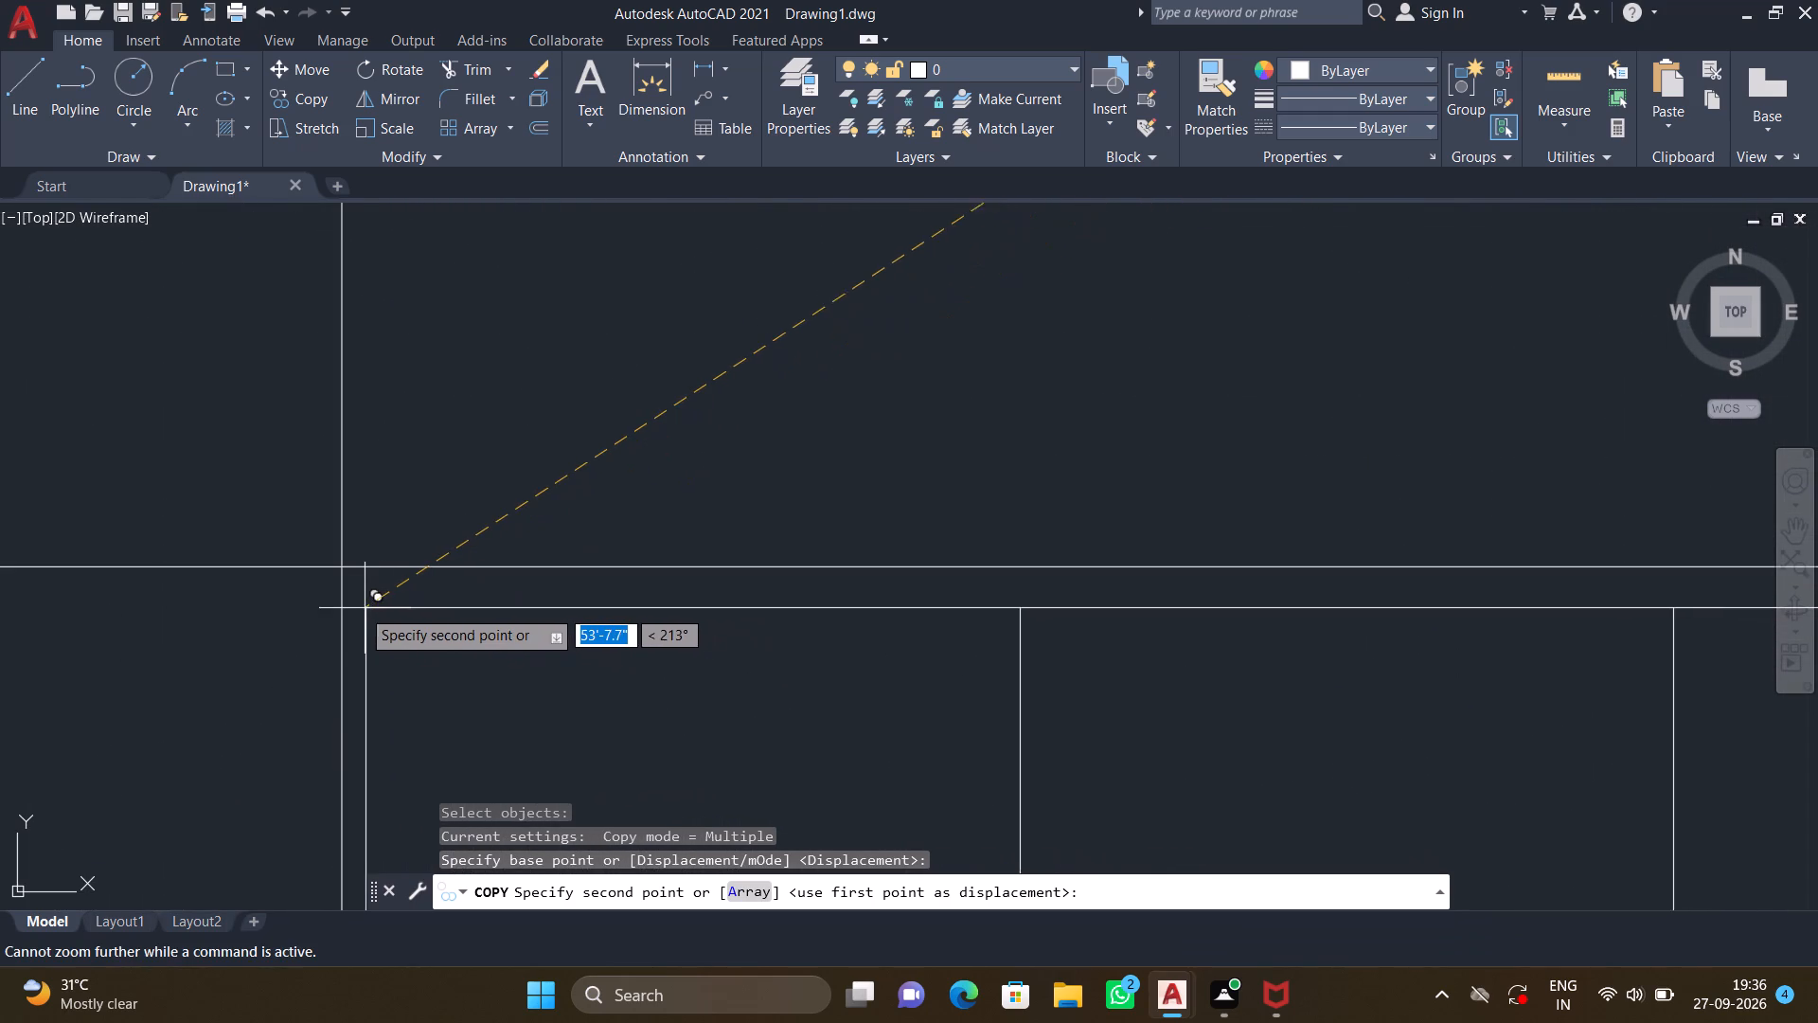
pyautogui.scroll(4, 374, 607)
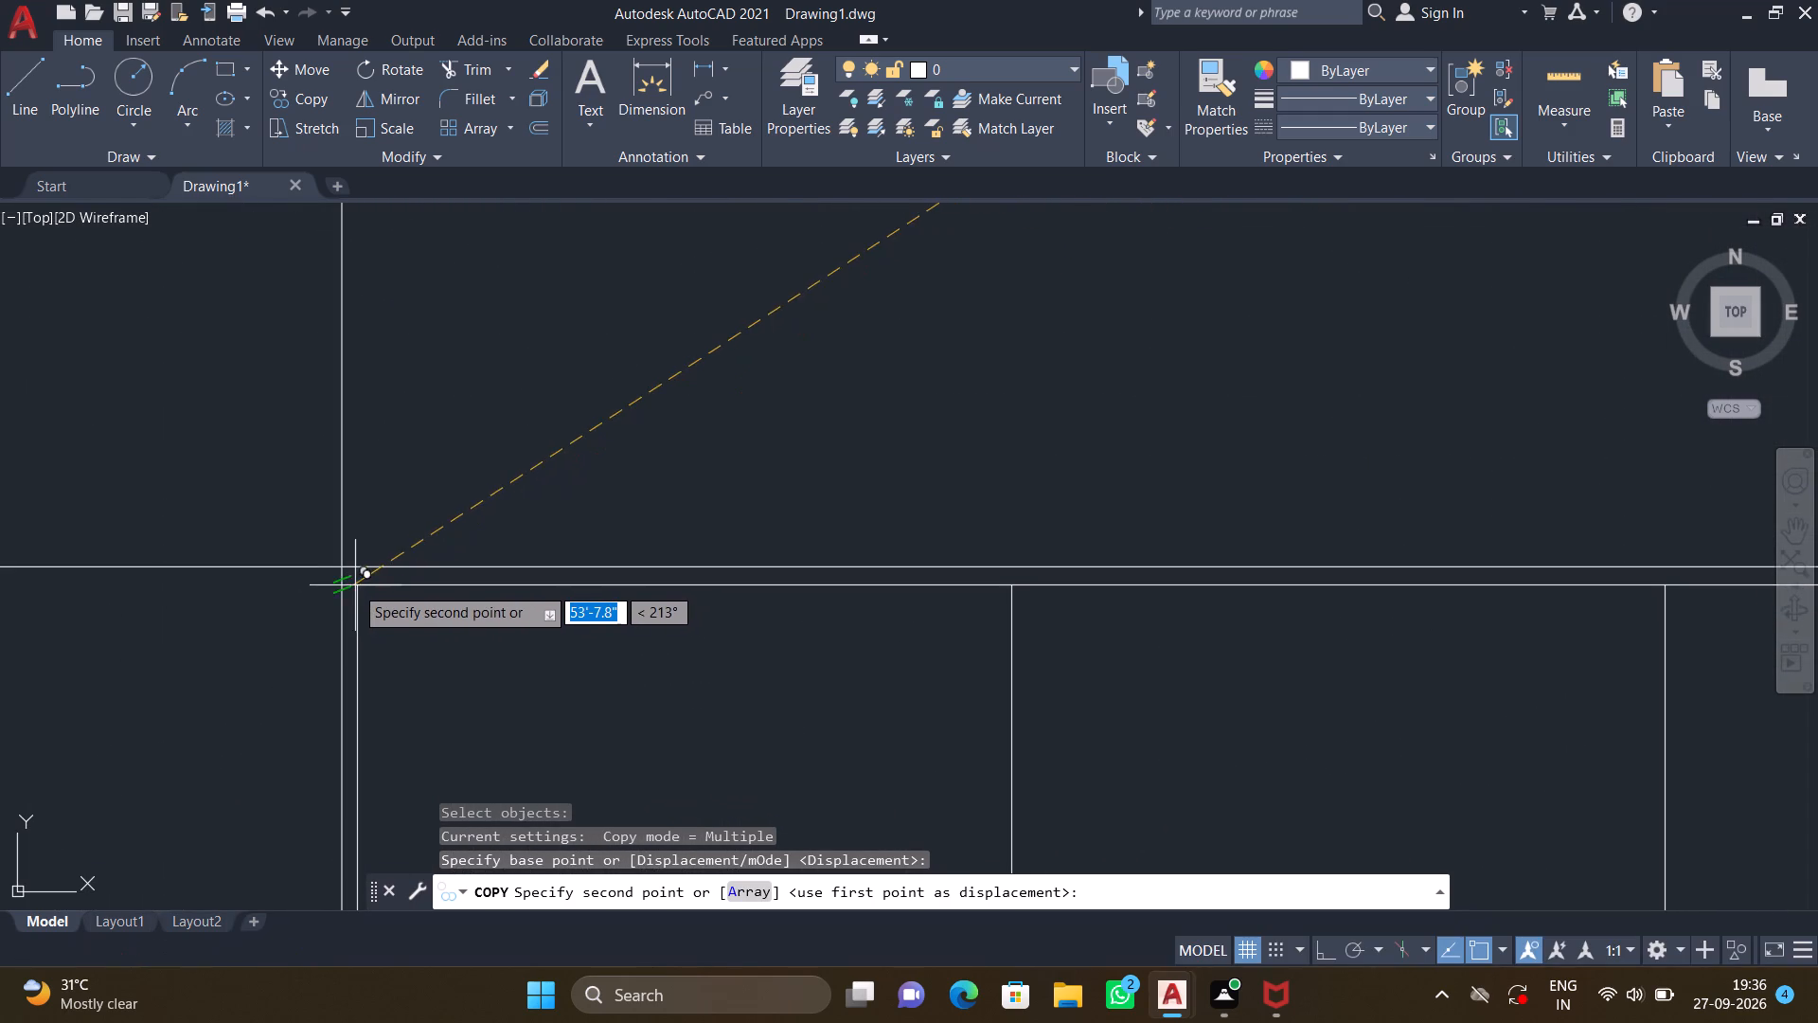
pyautogui.click(343, 565)
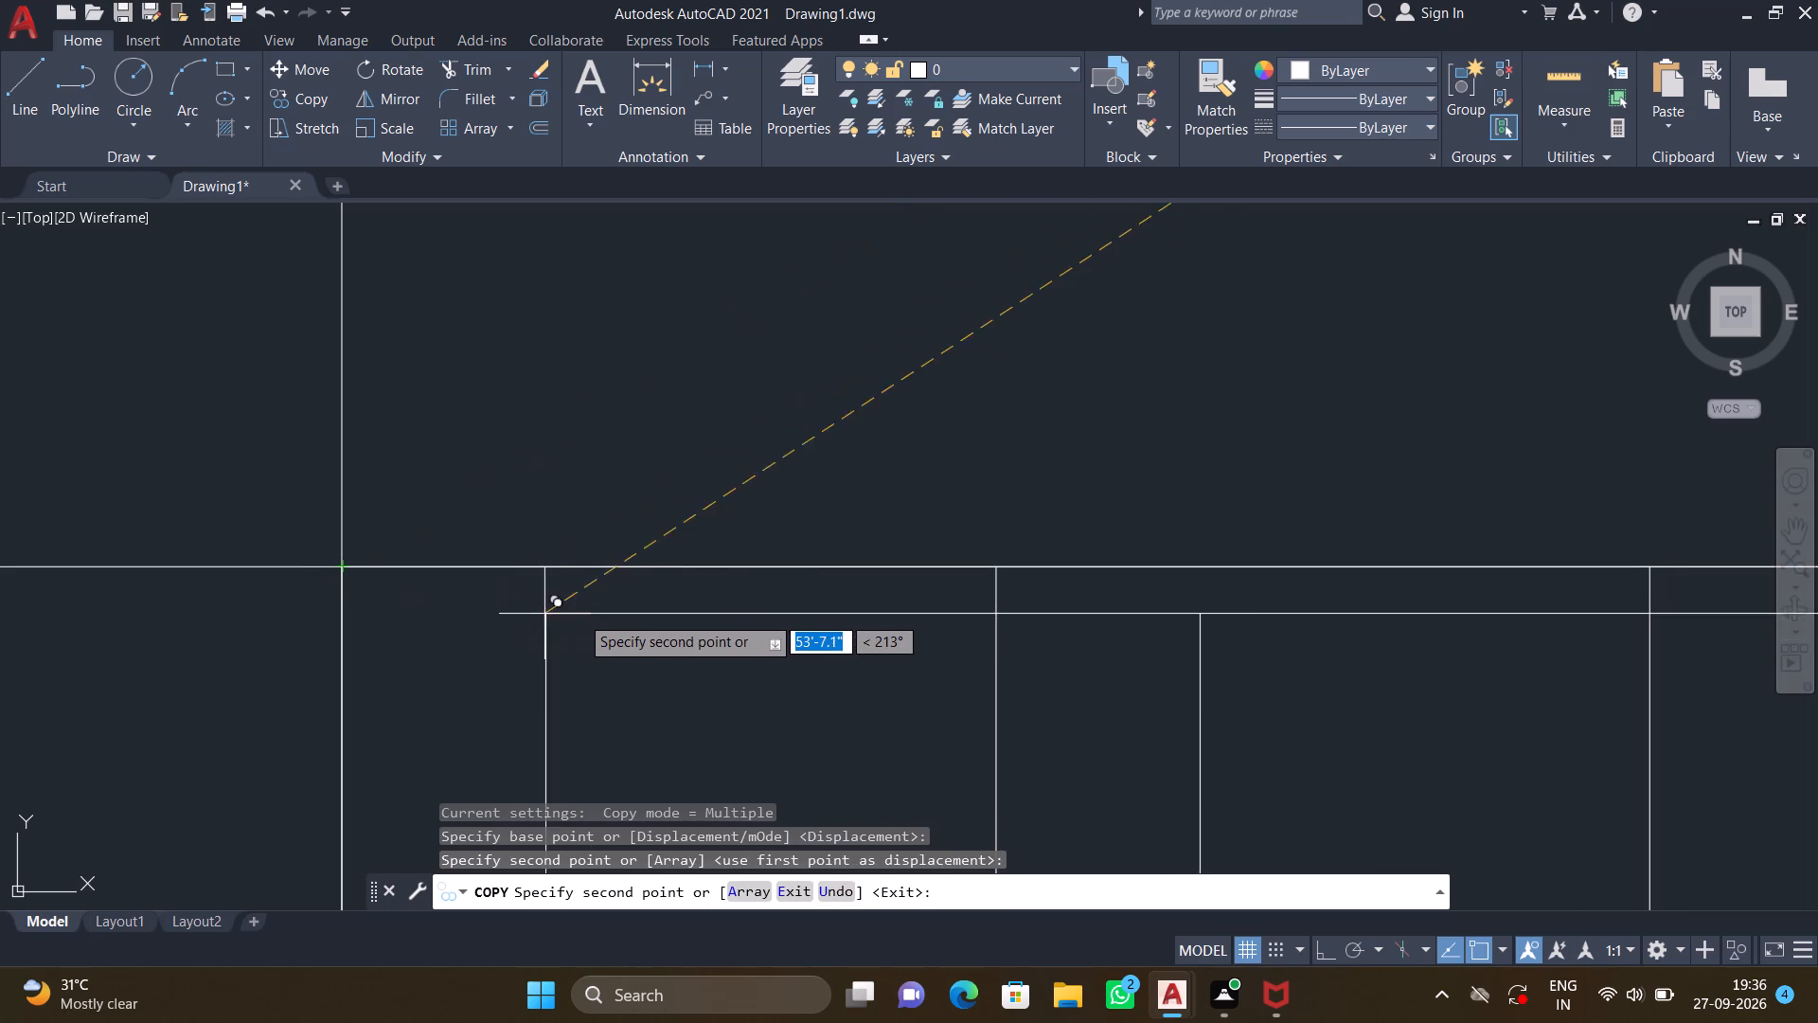
pyautogui.press('Return')
# Trim the three pieces of the projecting stub's upper line that cross the new short window near its lower end.
pyautogui.scroll(-5, 590, 609)
pyautogui.scroll(-2, 699, 673)
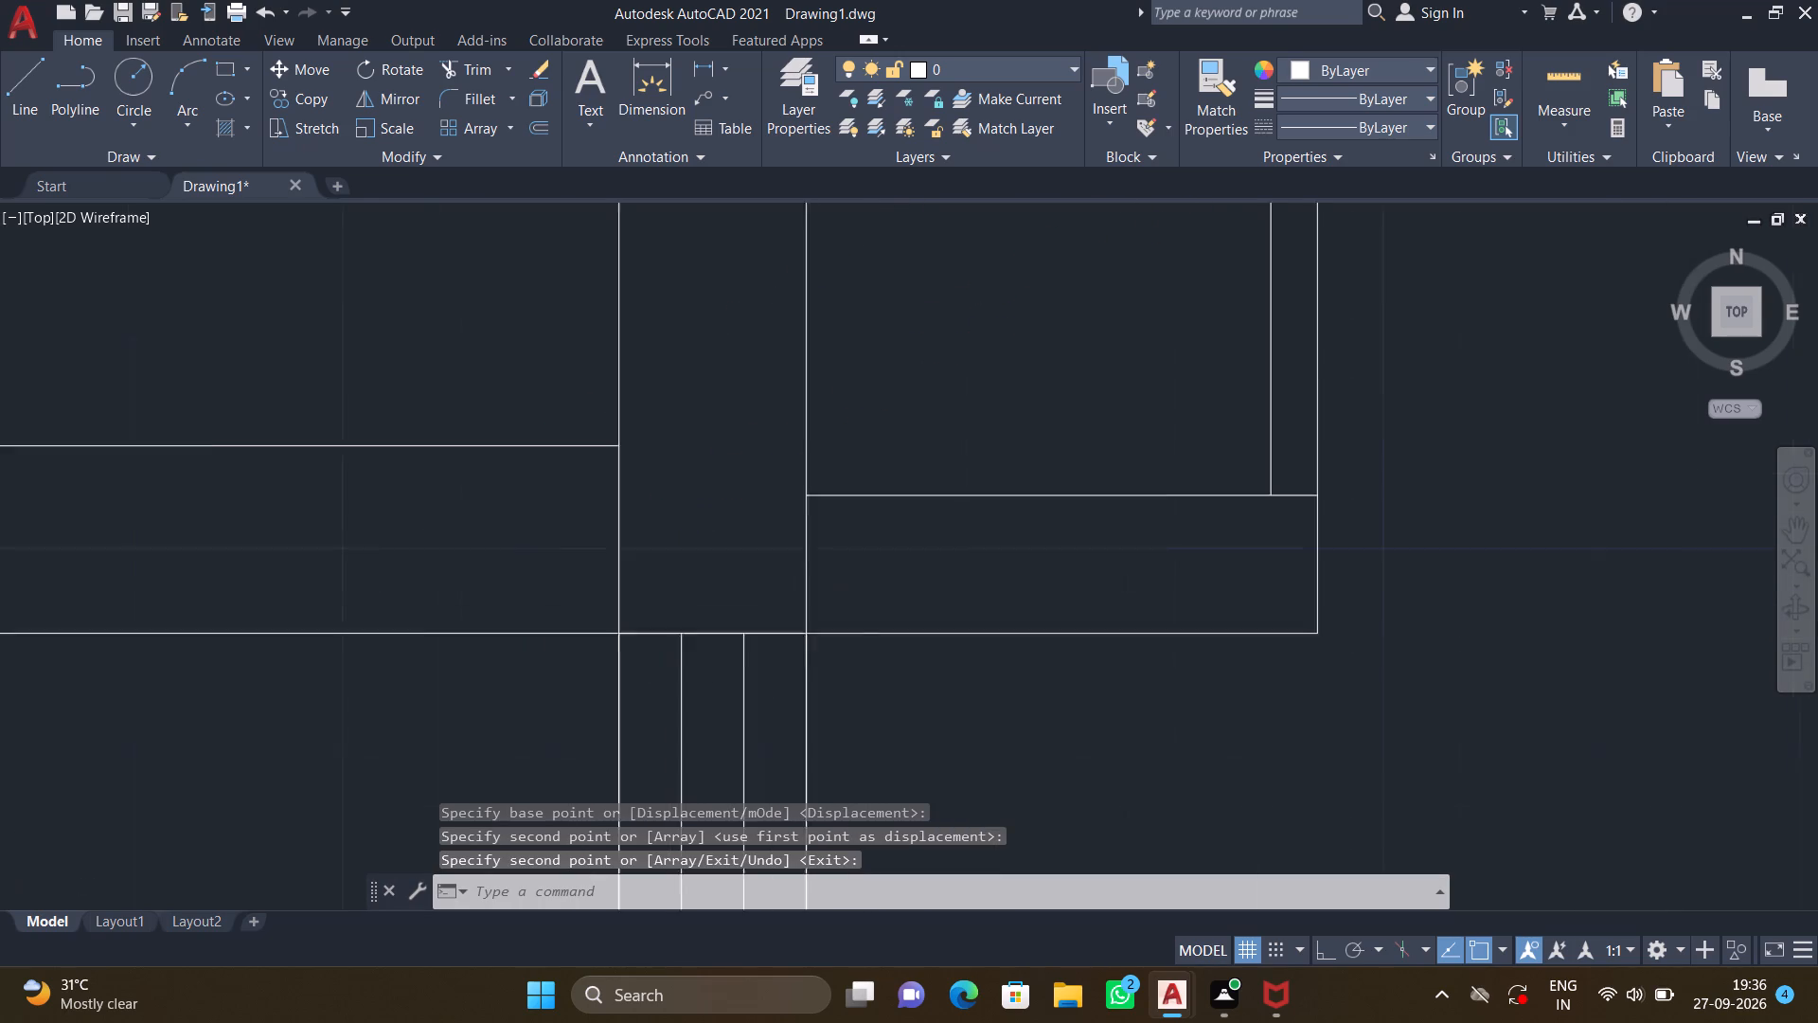
pyautogui.scroll(-2, 704, 673)
pyautogui.moveTo(769, 678); pyautogui.dragTo(699, 452, button='middle')
pyautogui.scroll(-2, 722, 473)
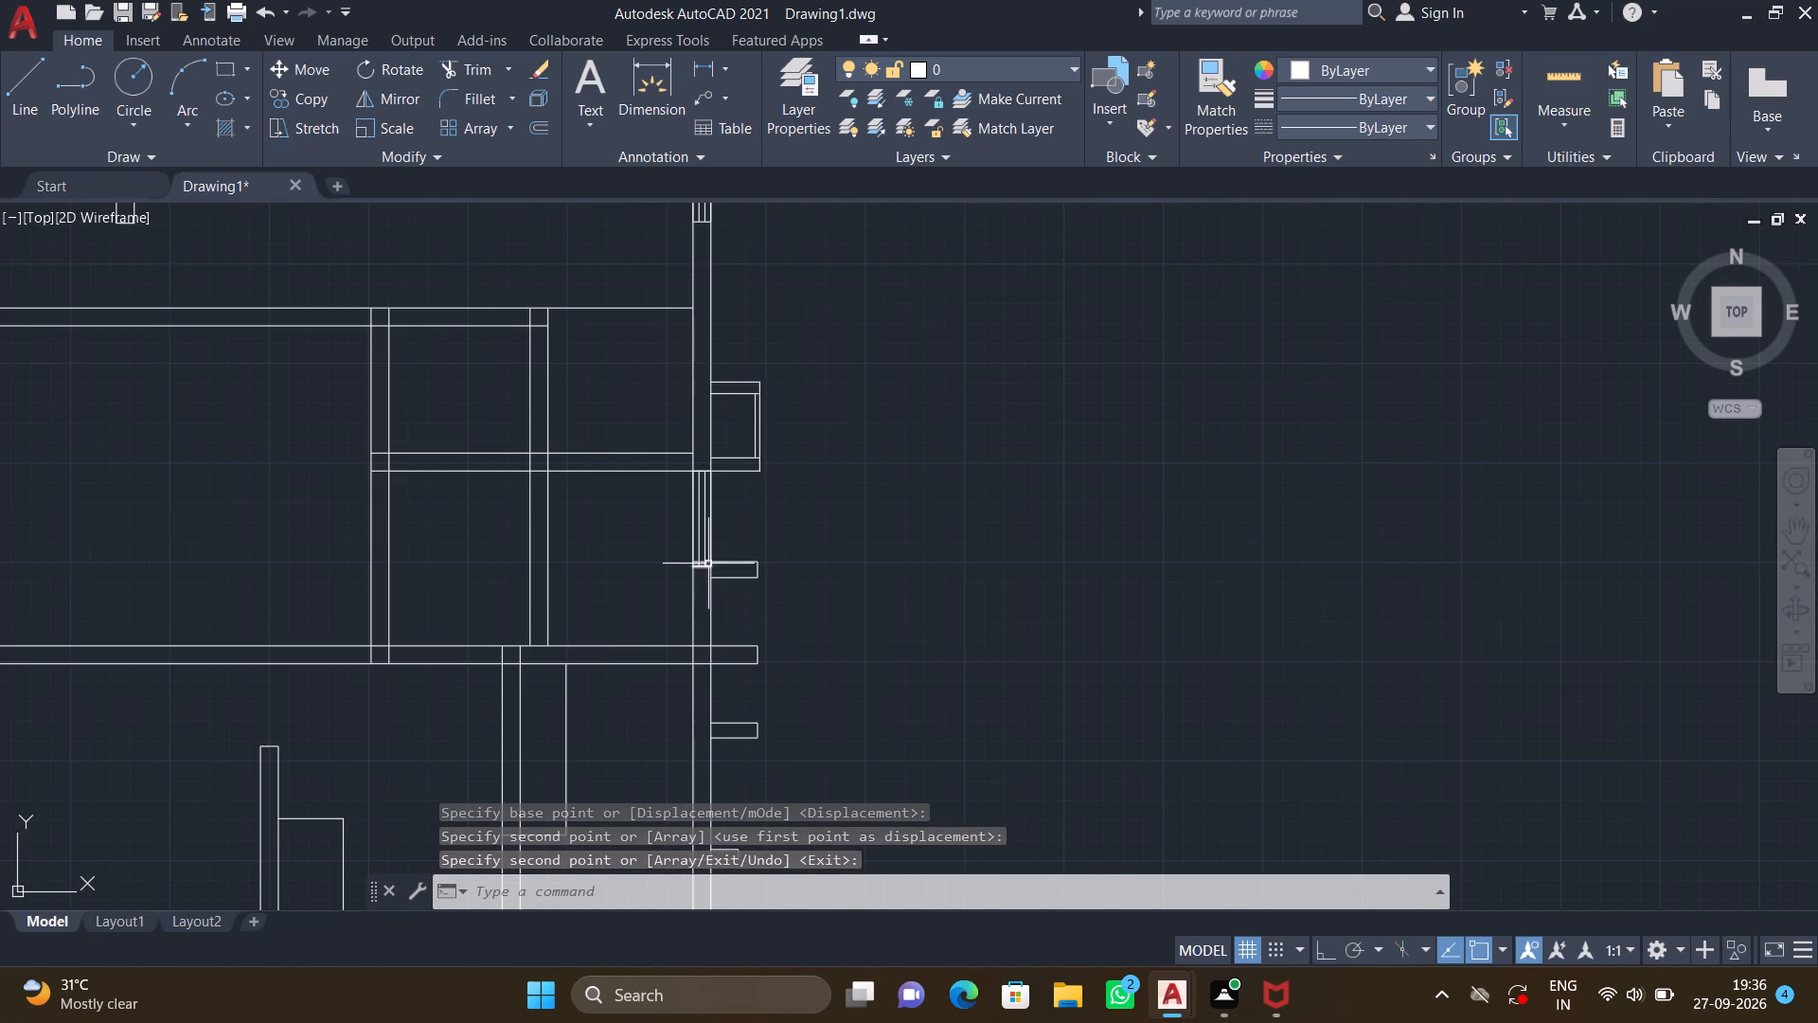
pyautogui.scroll(5, 706, 576)
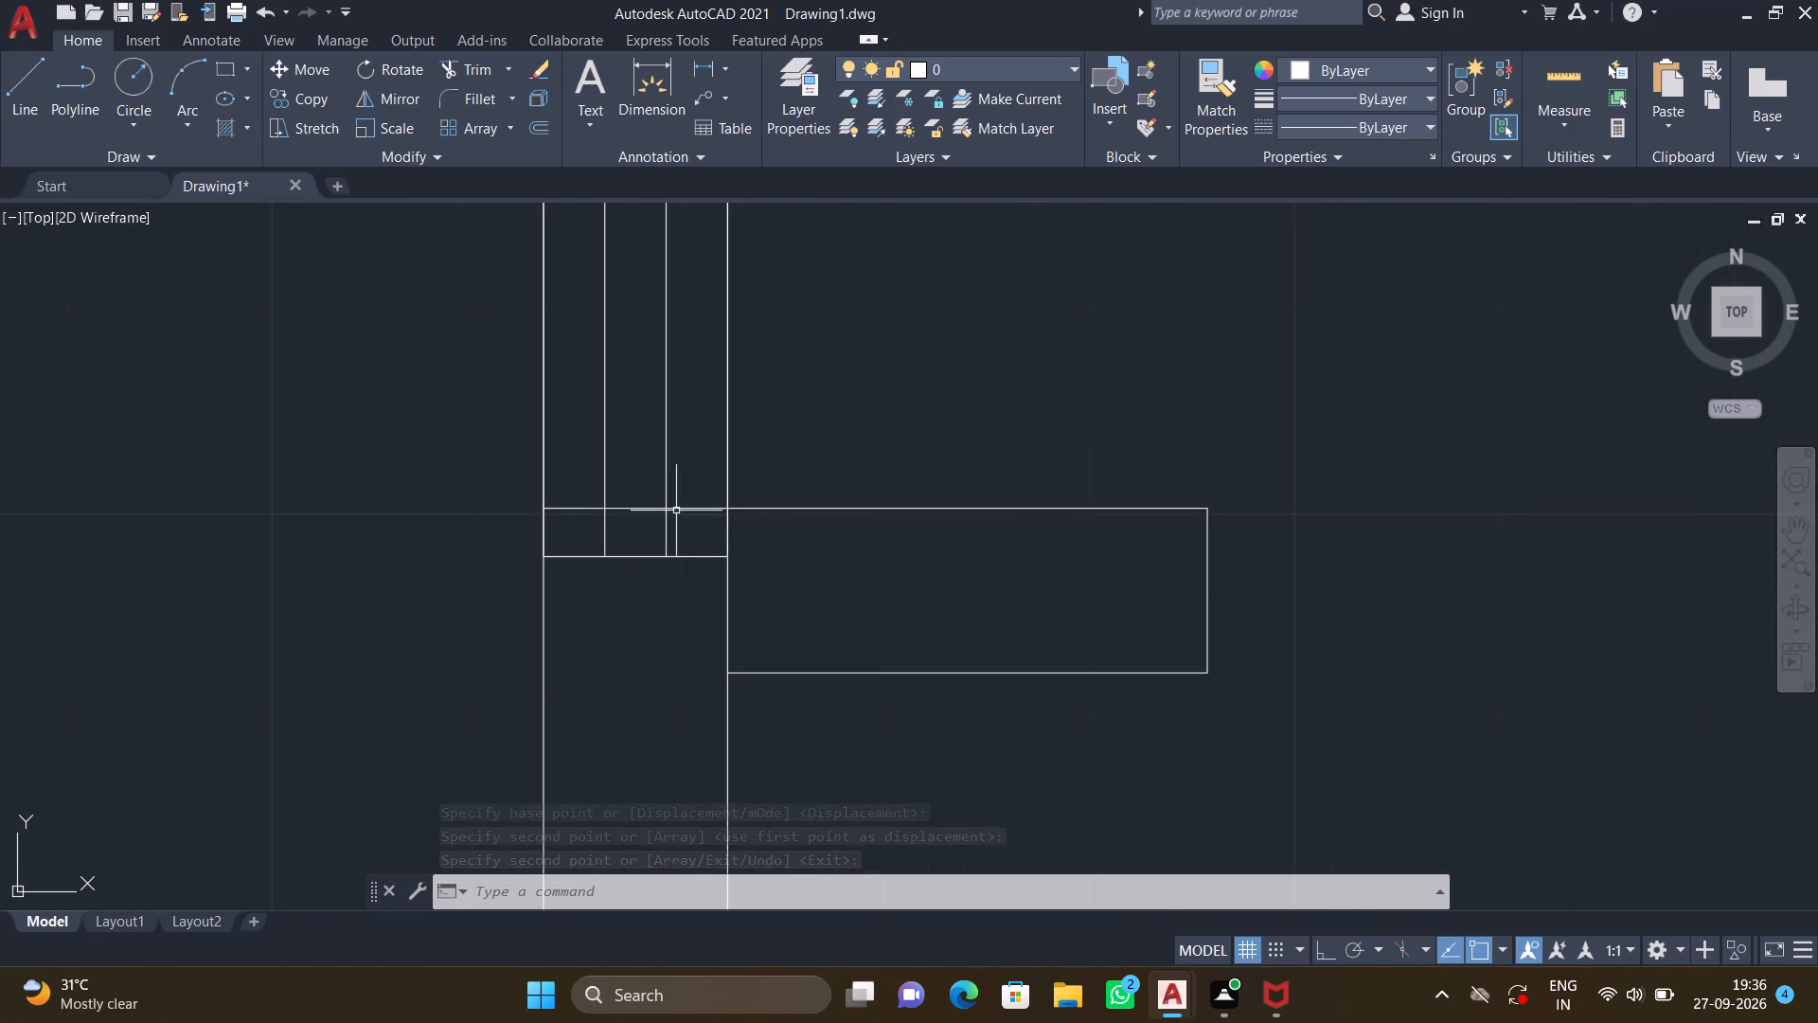
pyautogui.write('TR')
pyautogui.press('Return')
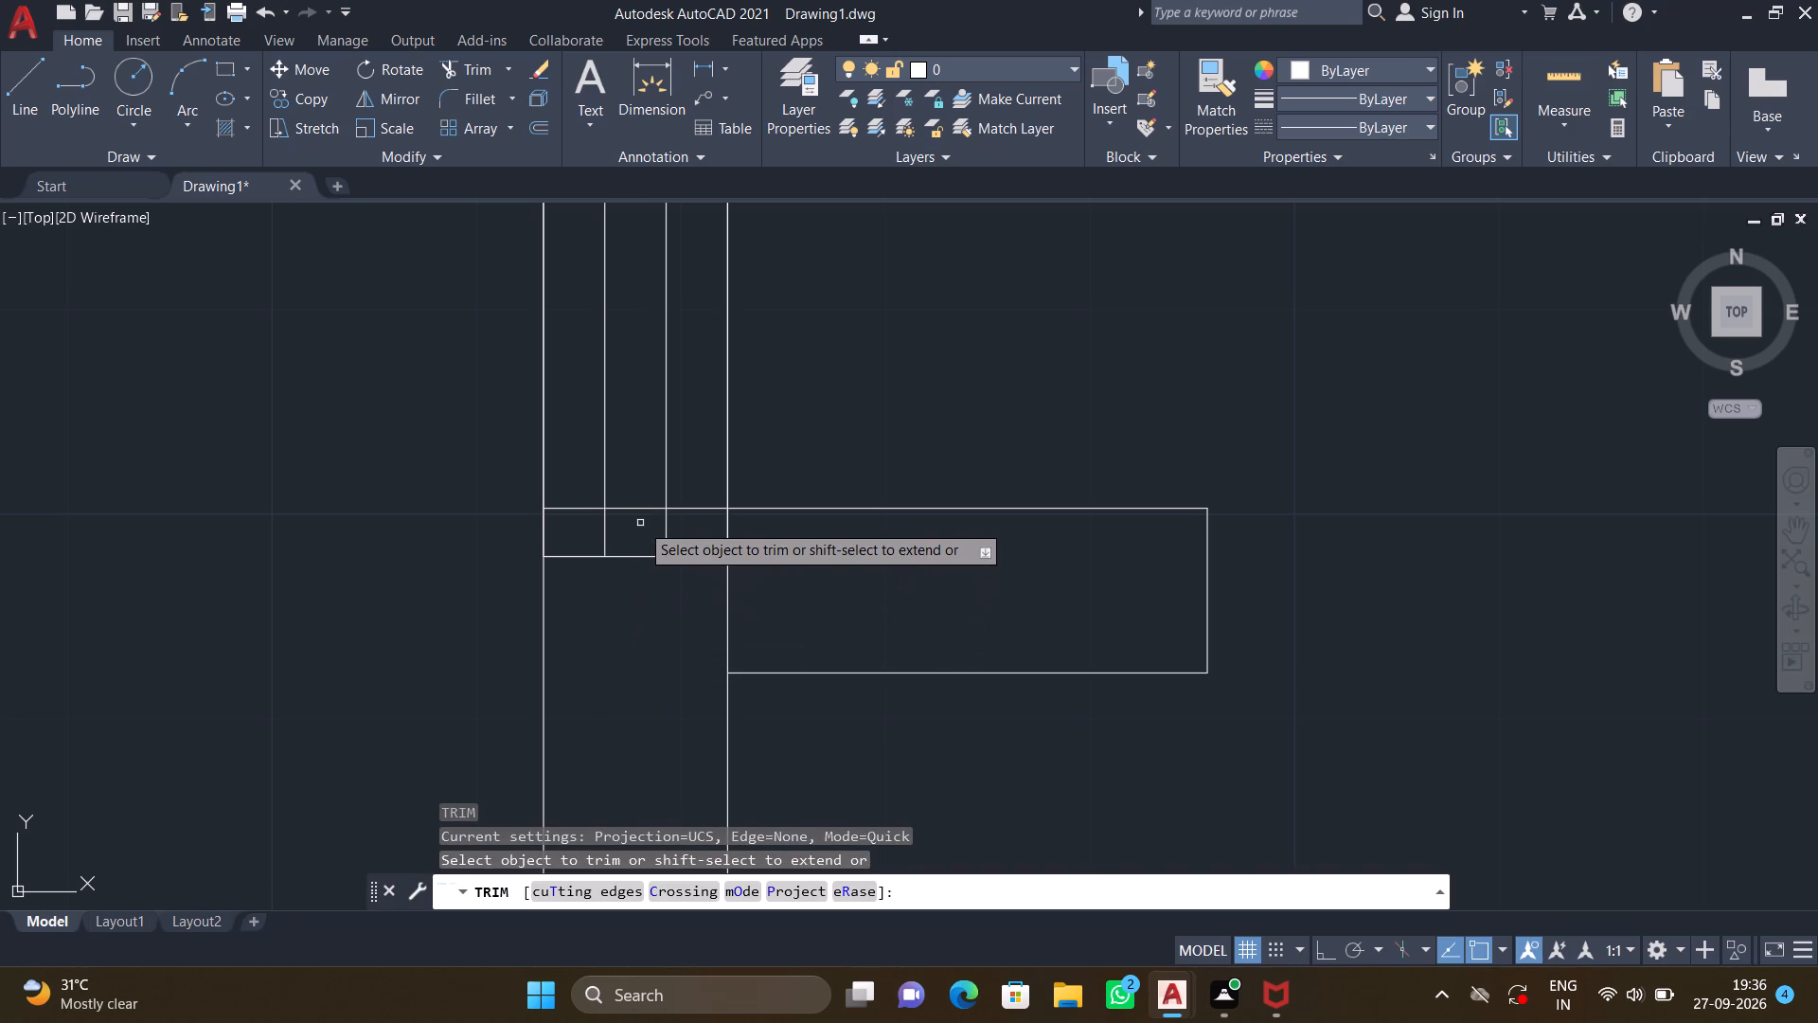
pyautogui.click(630, 505)
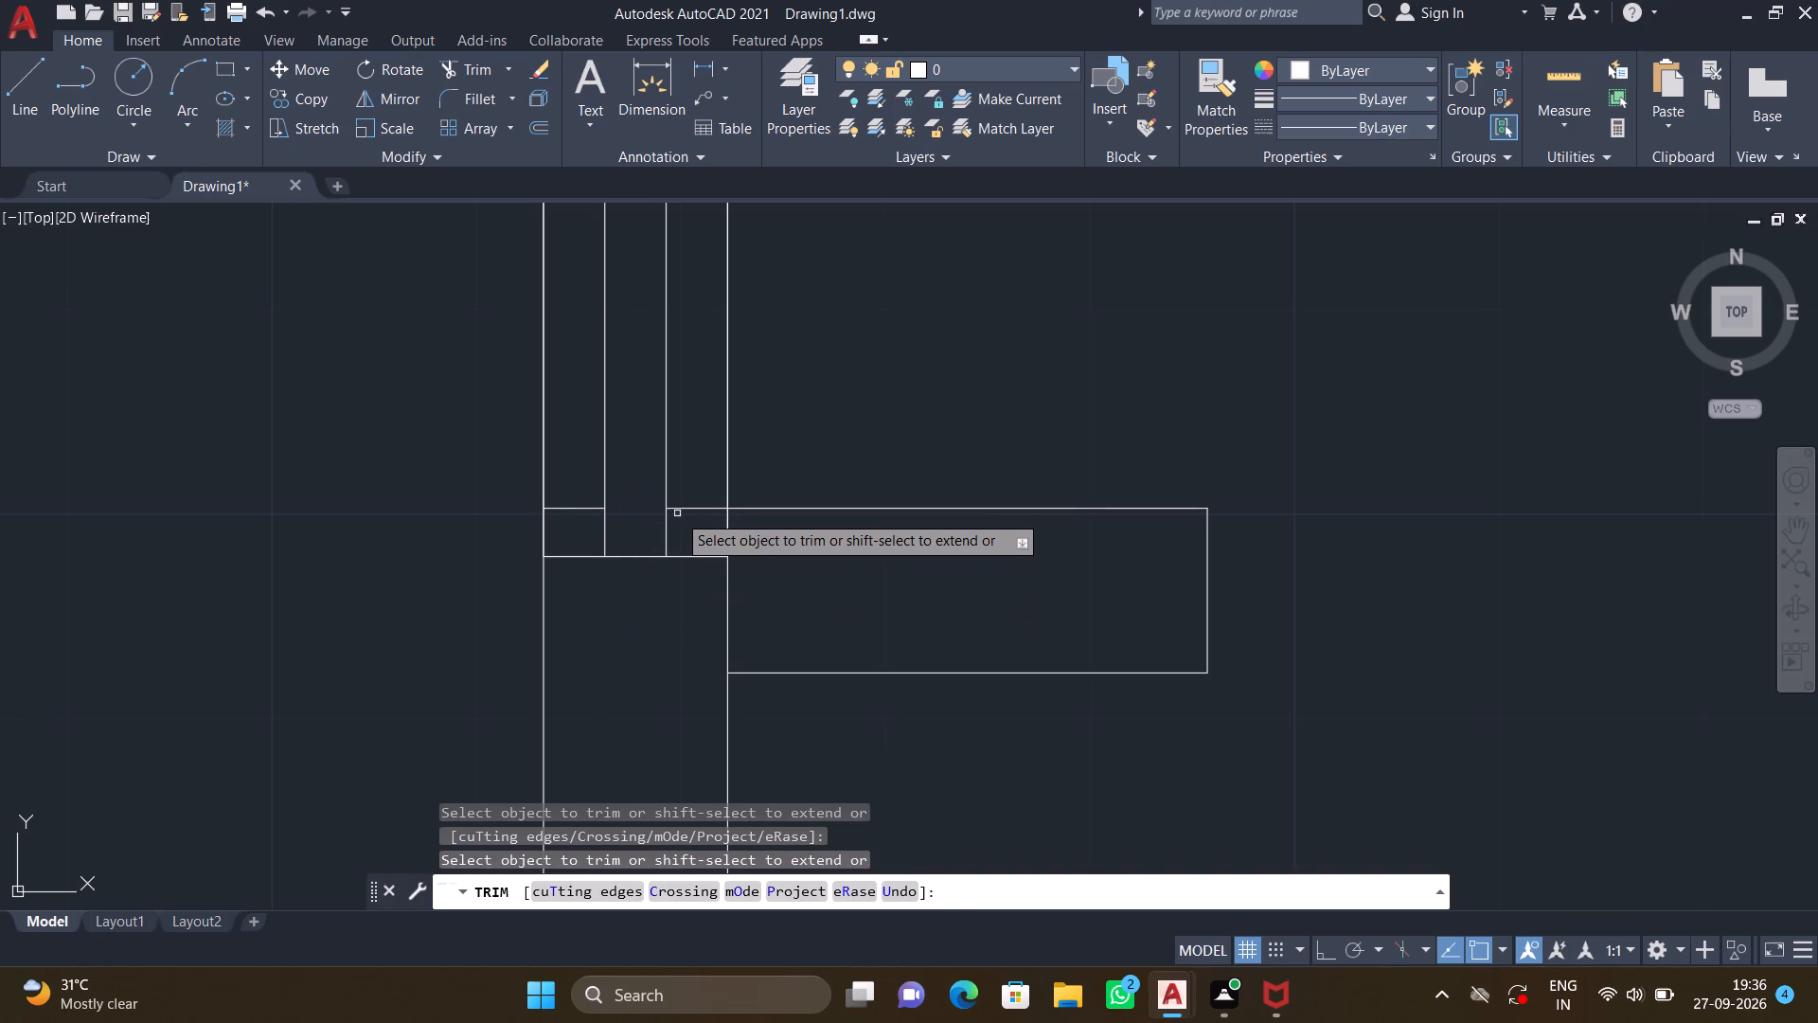
pyautogui.click(679, 508)
pyautogui.click(579, 509)
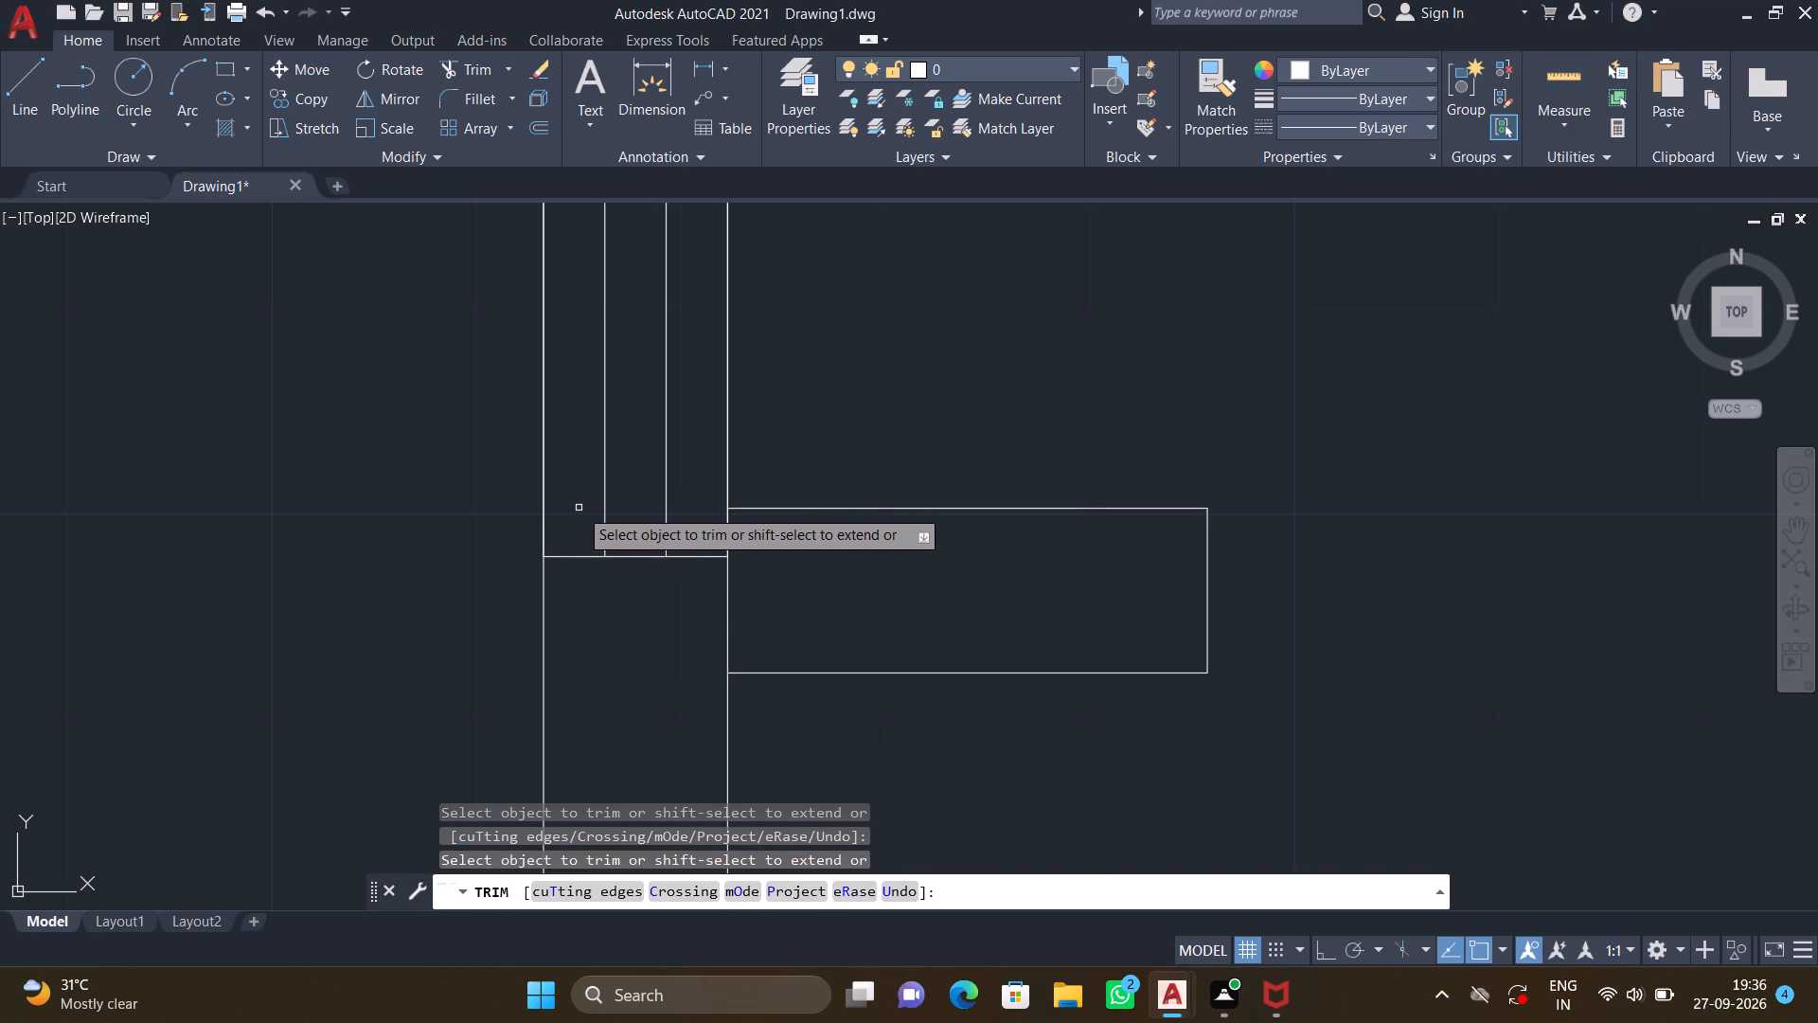
pyautogui.press('Return')
pyautogui.scroll(-4, 599, 495)
pyautogui.scroll(-2, 637, 565)
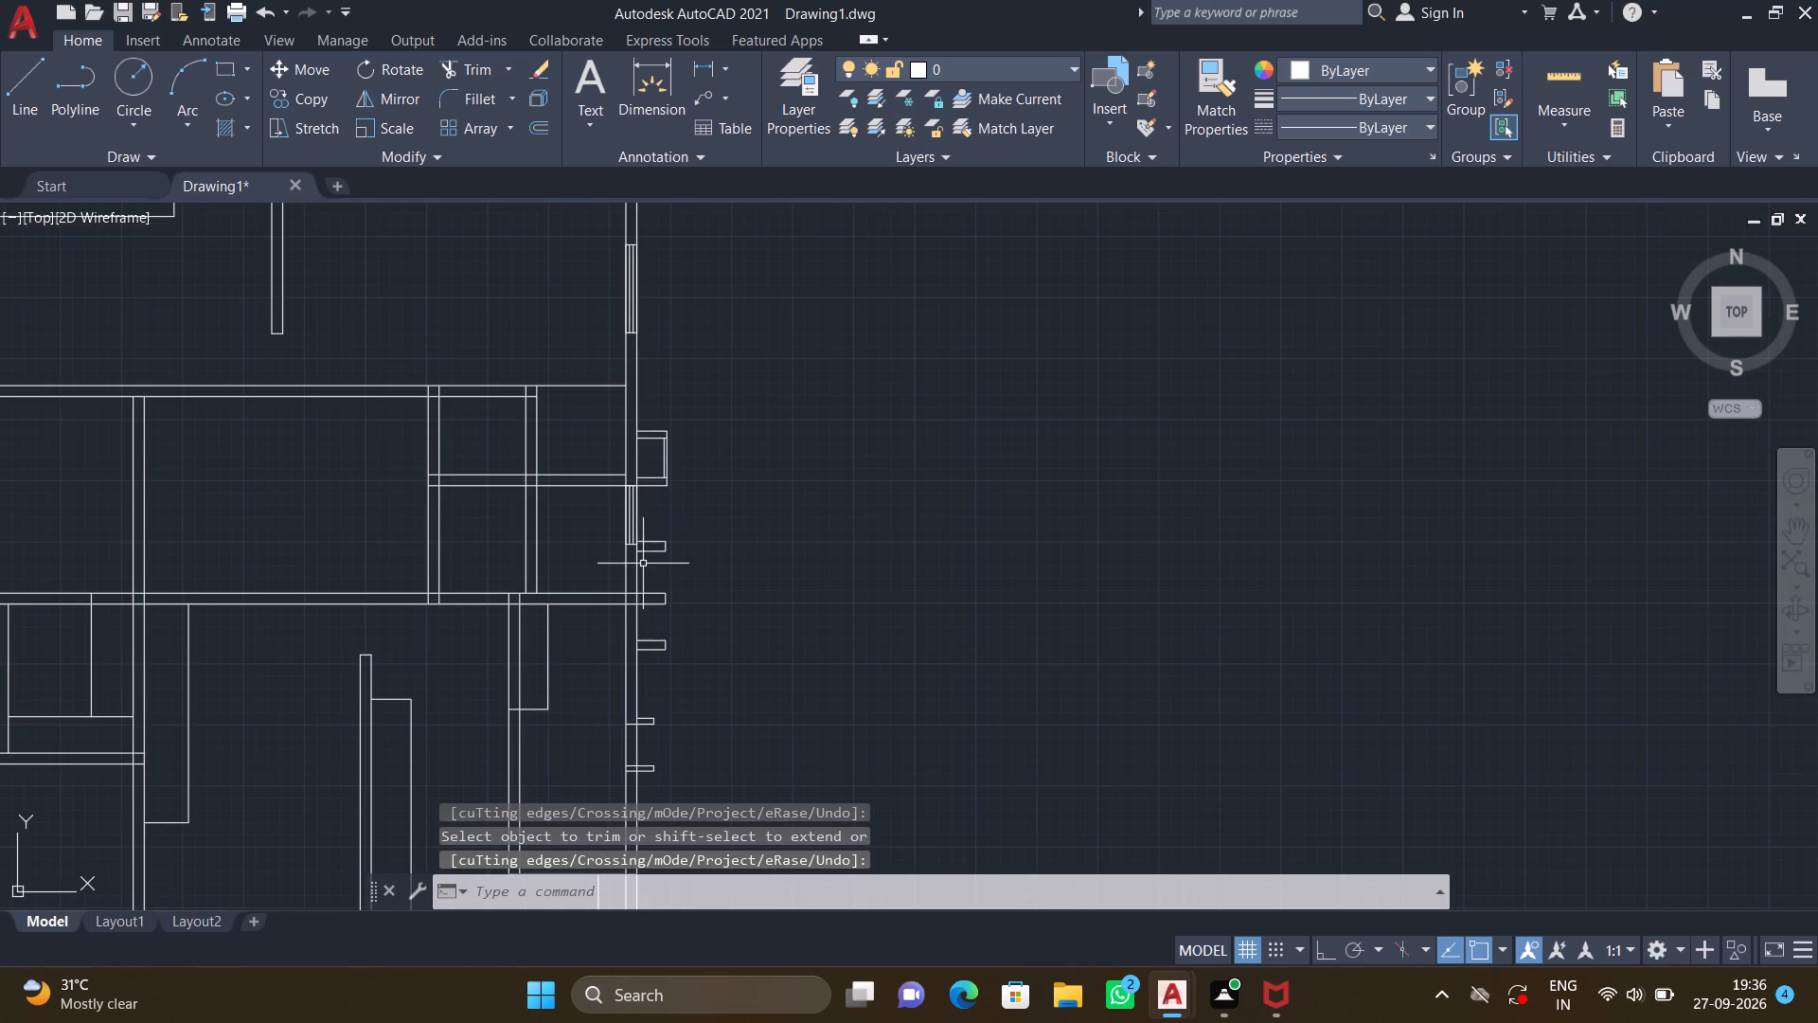
pyautogui.middleClick(711, 531)
pyautogui.scroll(-3, 701, 590)
pyautogui.moveTo(685, 633); pyautogui.dragTo(615, 537, button='middle')
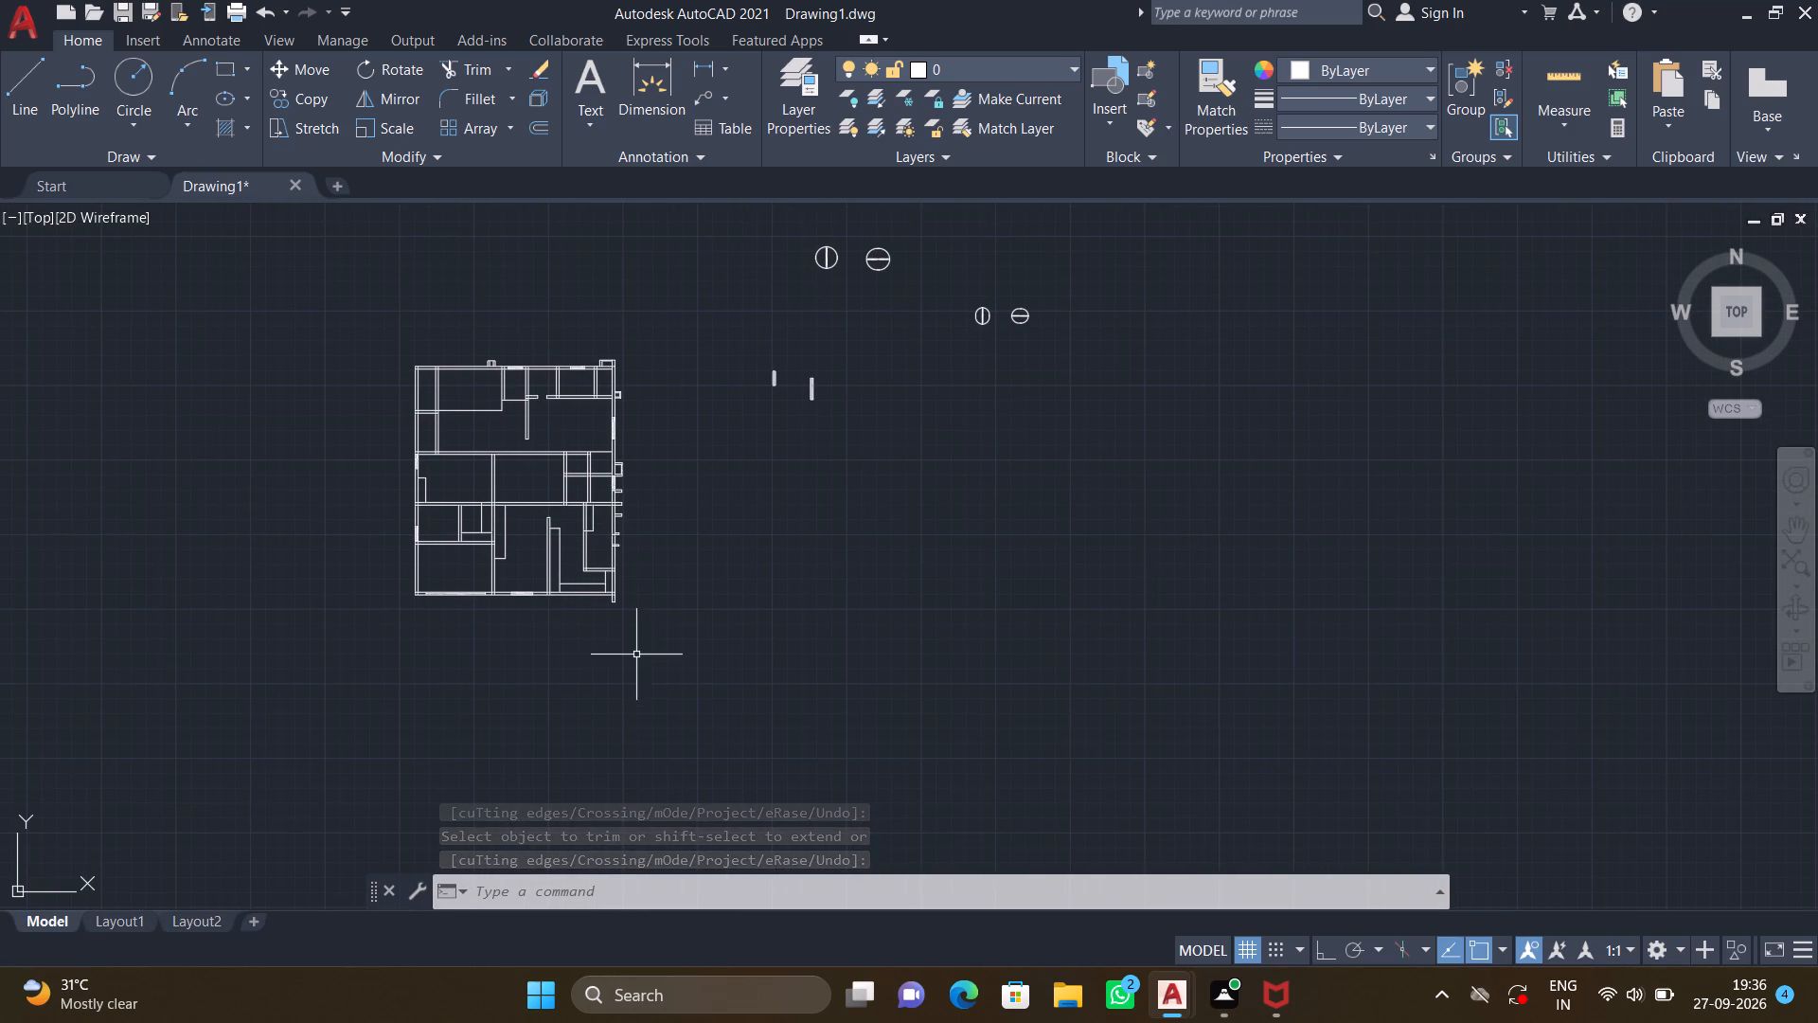
# Copy the shorter vertical window symbol by its upper-left corner into the right exterior wall, between the lowest projecting stub and the lower-right room's bottom wall.
pyautogui.scroll(4, 615, 552)
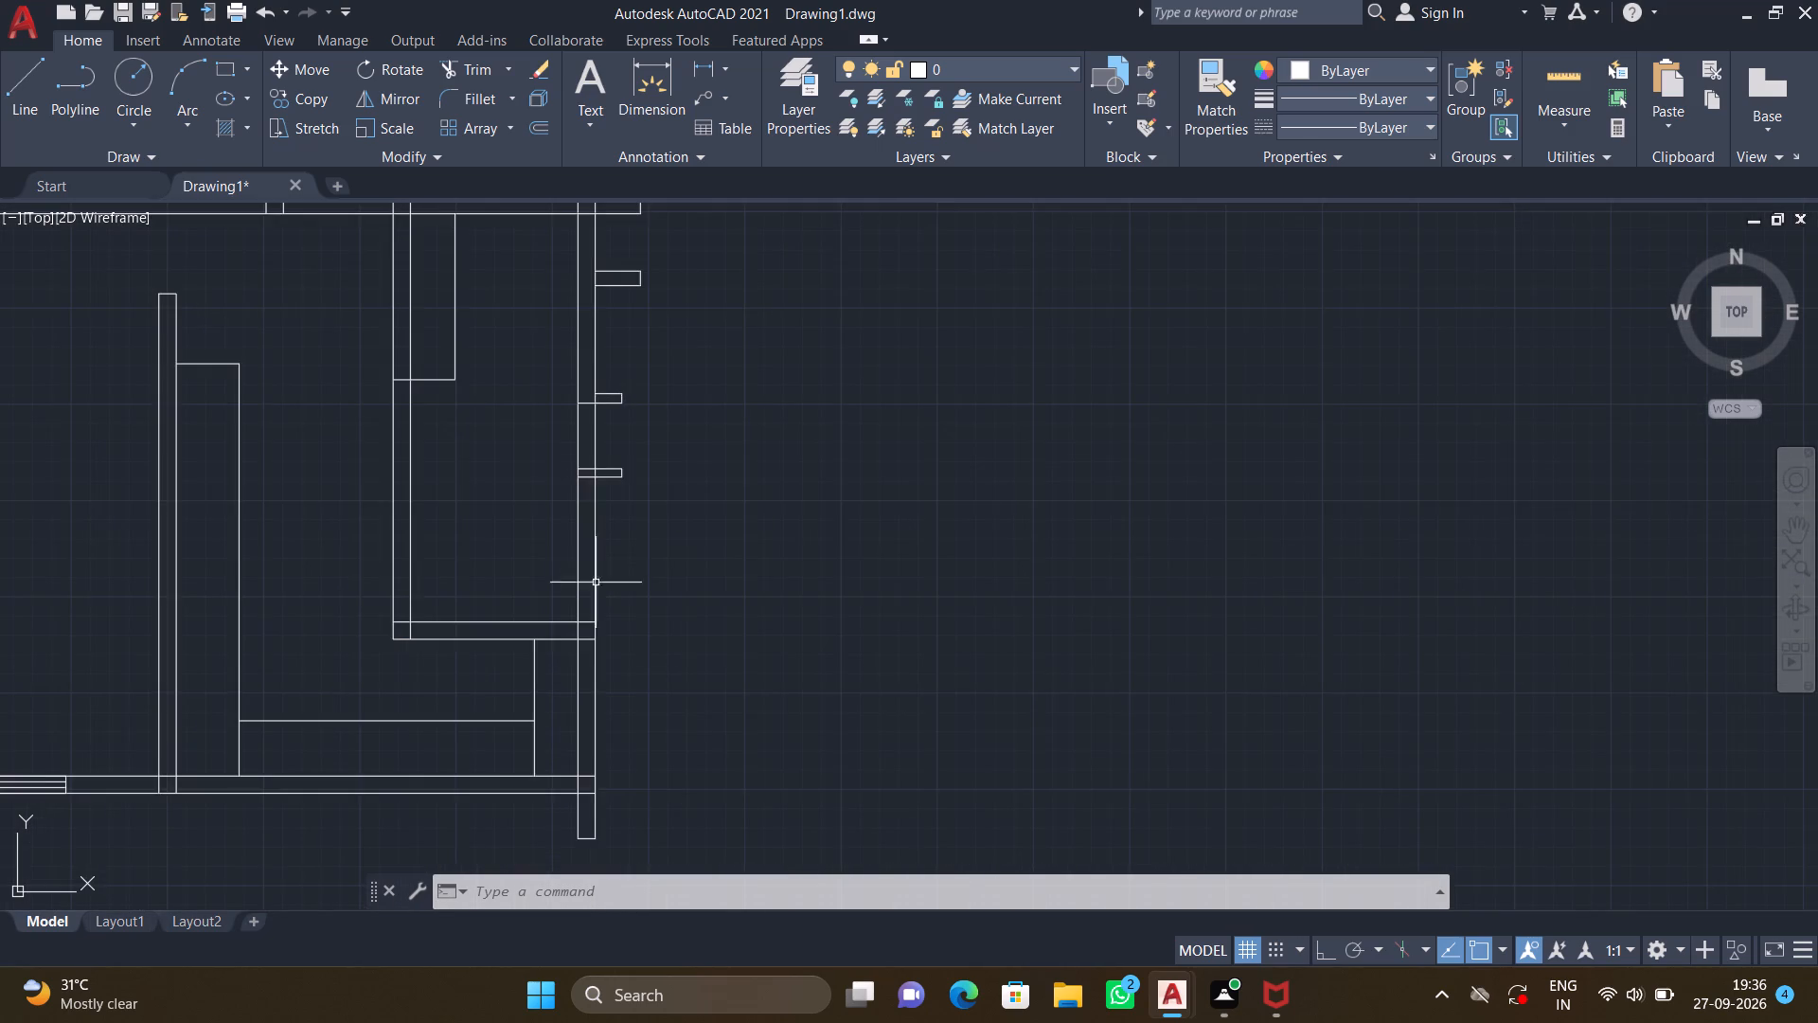
pyautogui.moveTo(571, 558); pyautogui.dragTo(607, 475, button='middle')
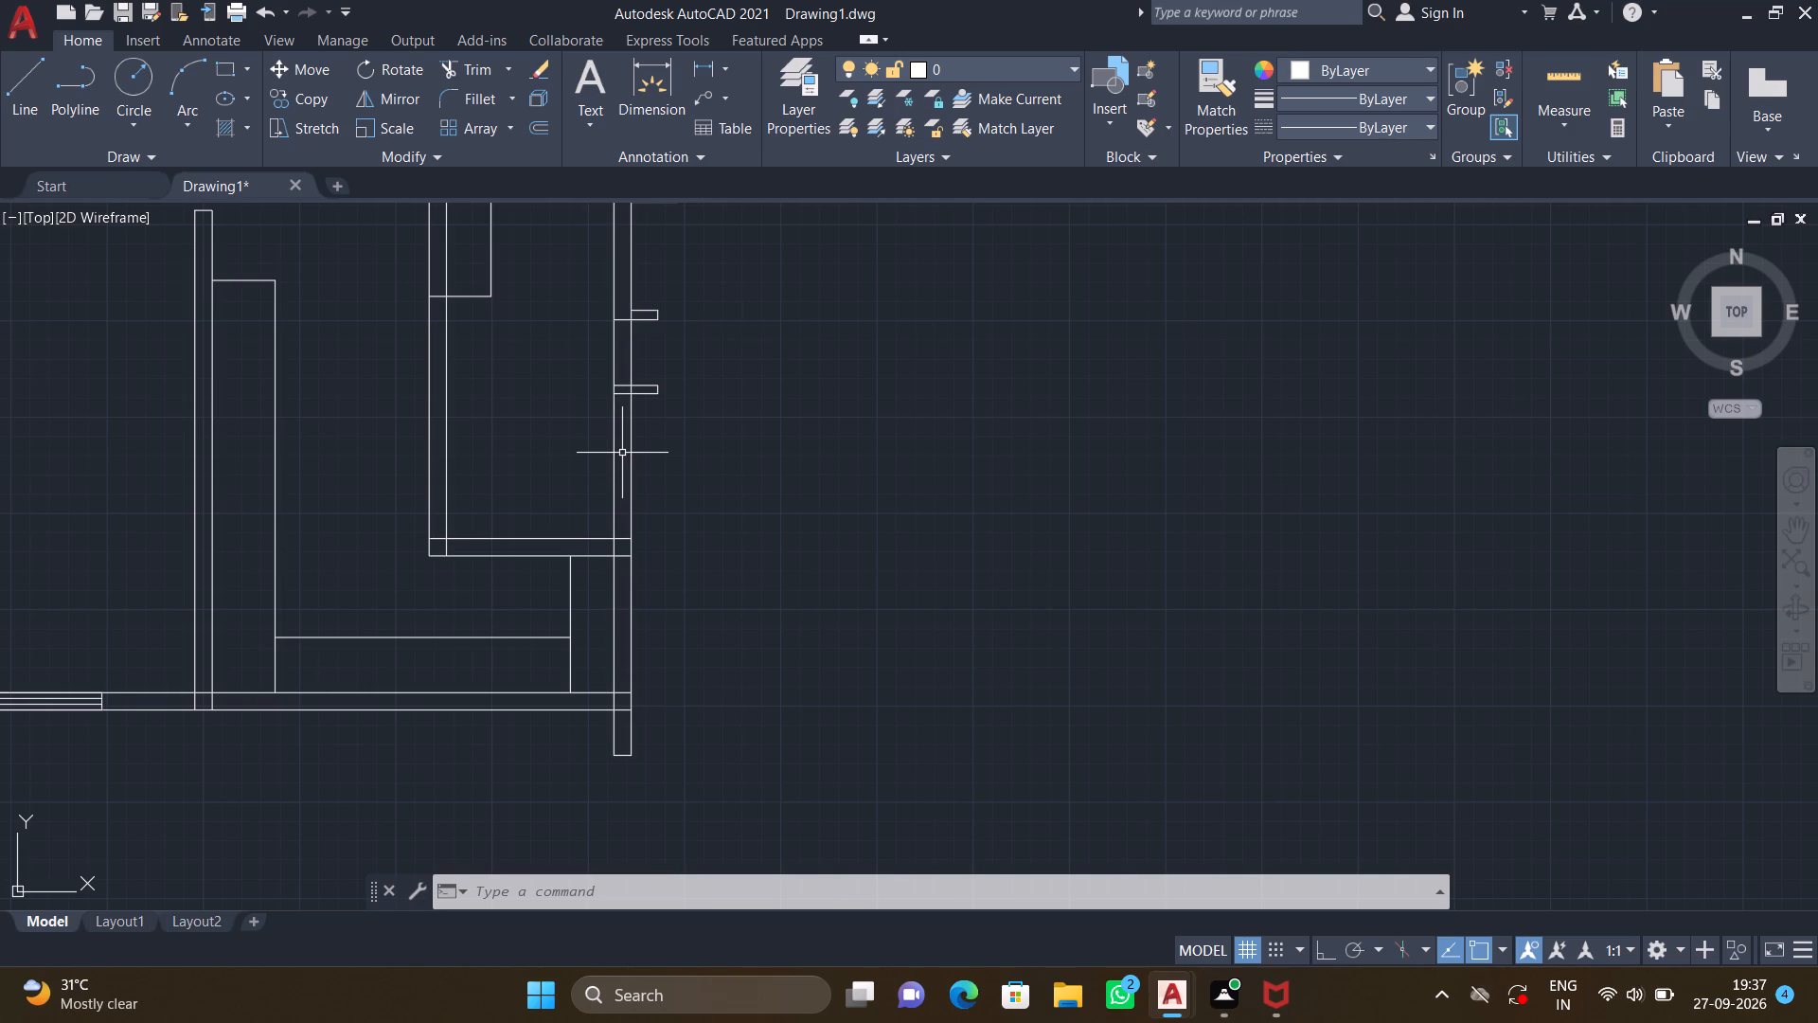
pyautogui.moveTo(611, 479); pyautogui.dragTo(592, 635, button='middle')
pyautogui.middleClick(590, 637)
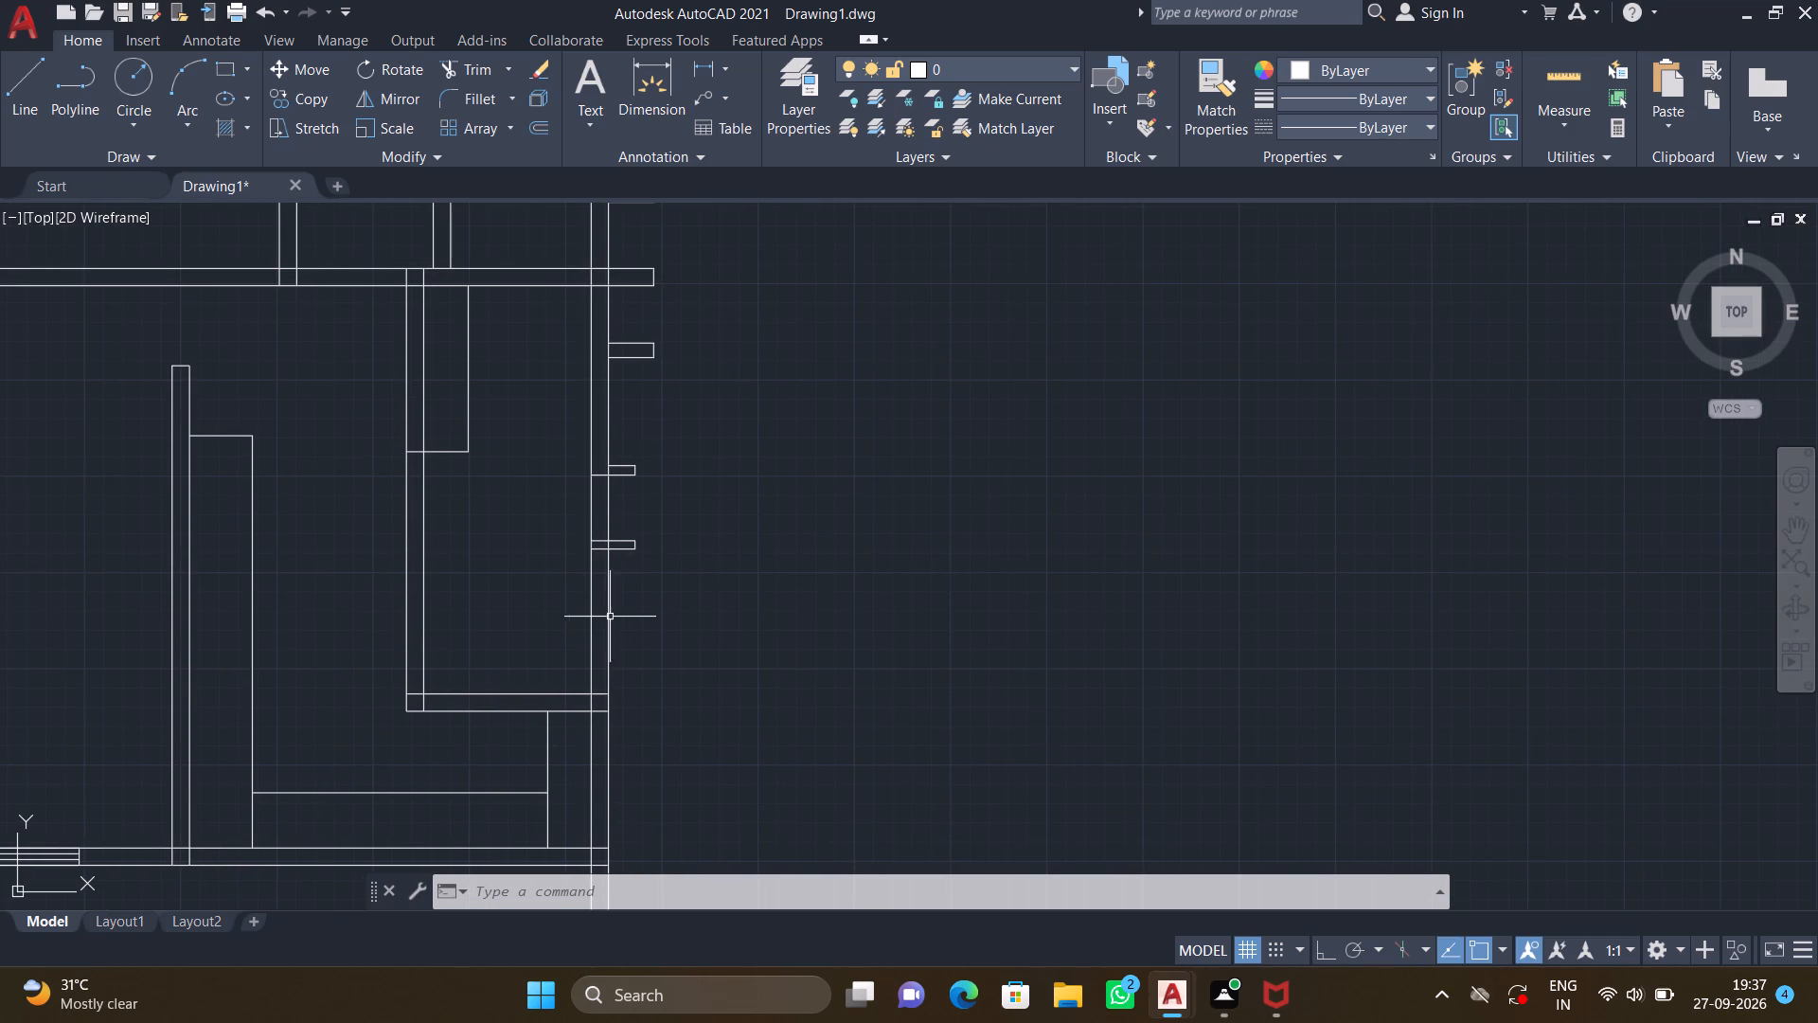
pyautogui.scroll(-4, 845, 507)
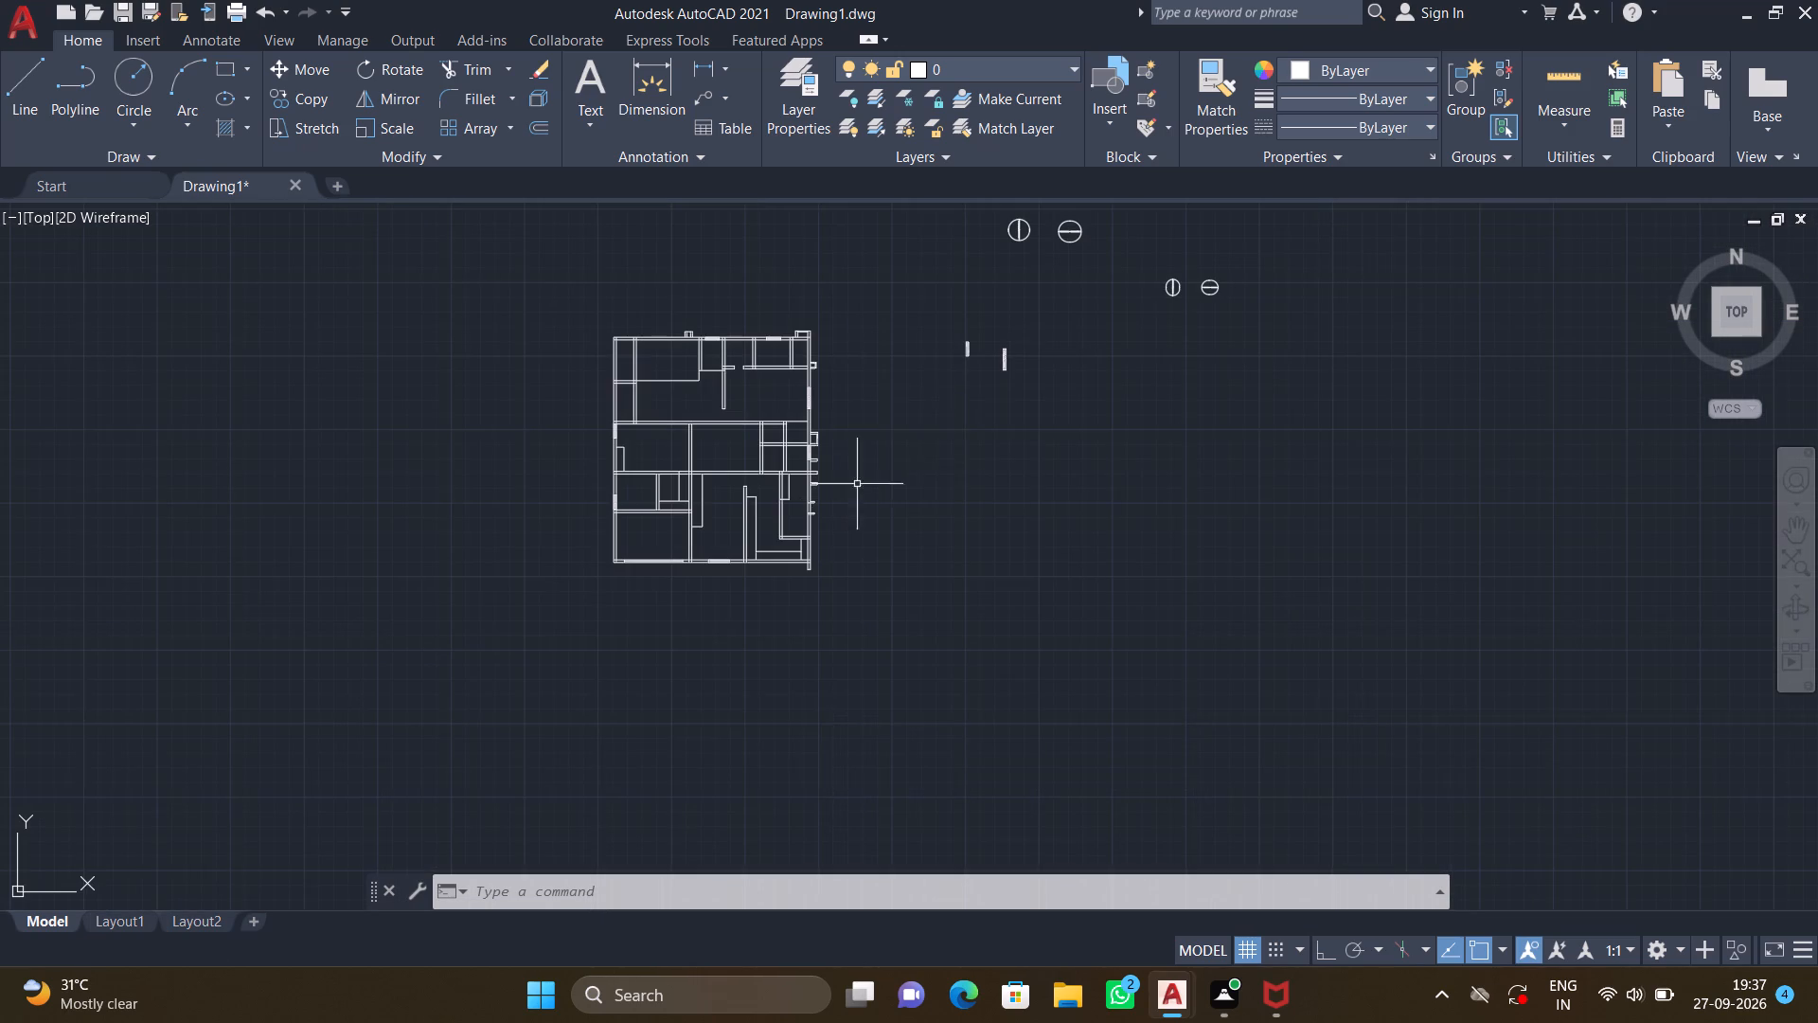
pyautogui.scroll(5, 945, 296)
pyautogui.moveTo(1009, 532); pyautogui.dragTo(897, 398, button='middle')
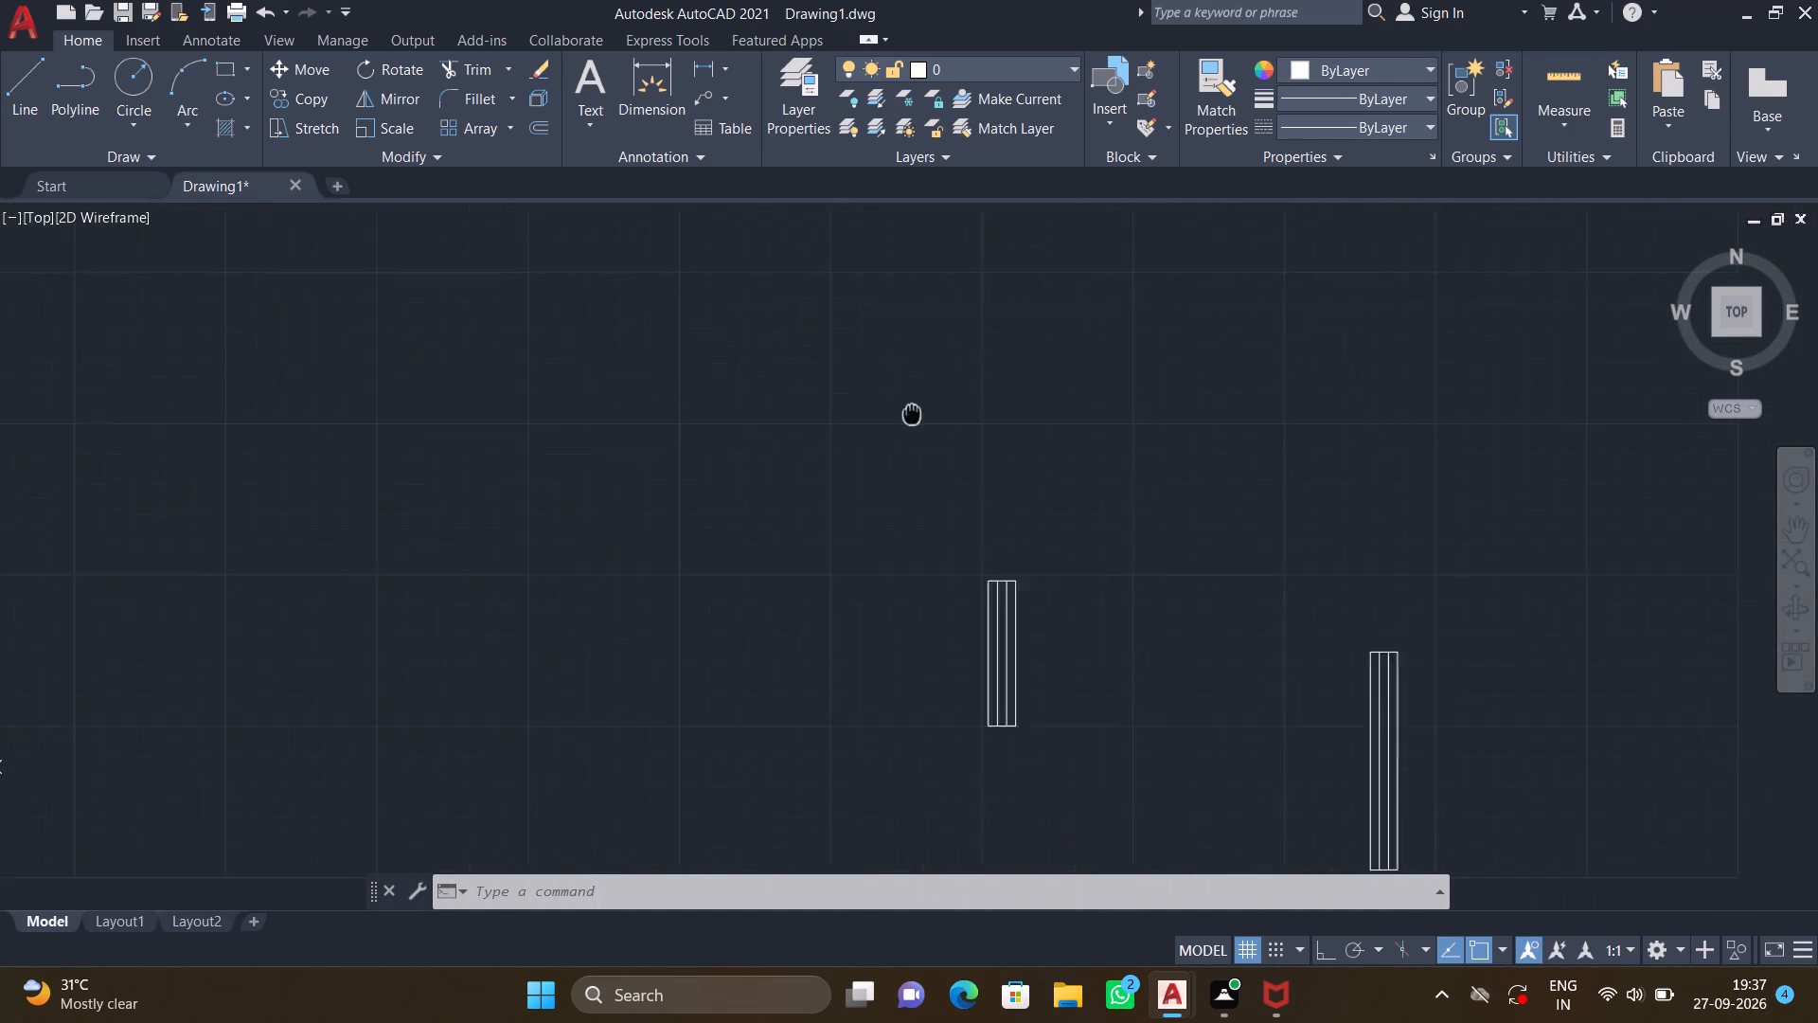
pyautogui.moveTo(897, 398); pyautogui.dragTo(835, 351, button='middle')
pyautogui.scroll(-2, 849, 383)
pyautogui.write('CO')
pyautogui.press('Return')
pyautogui.click(918, 519)
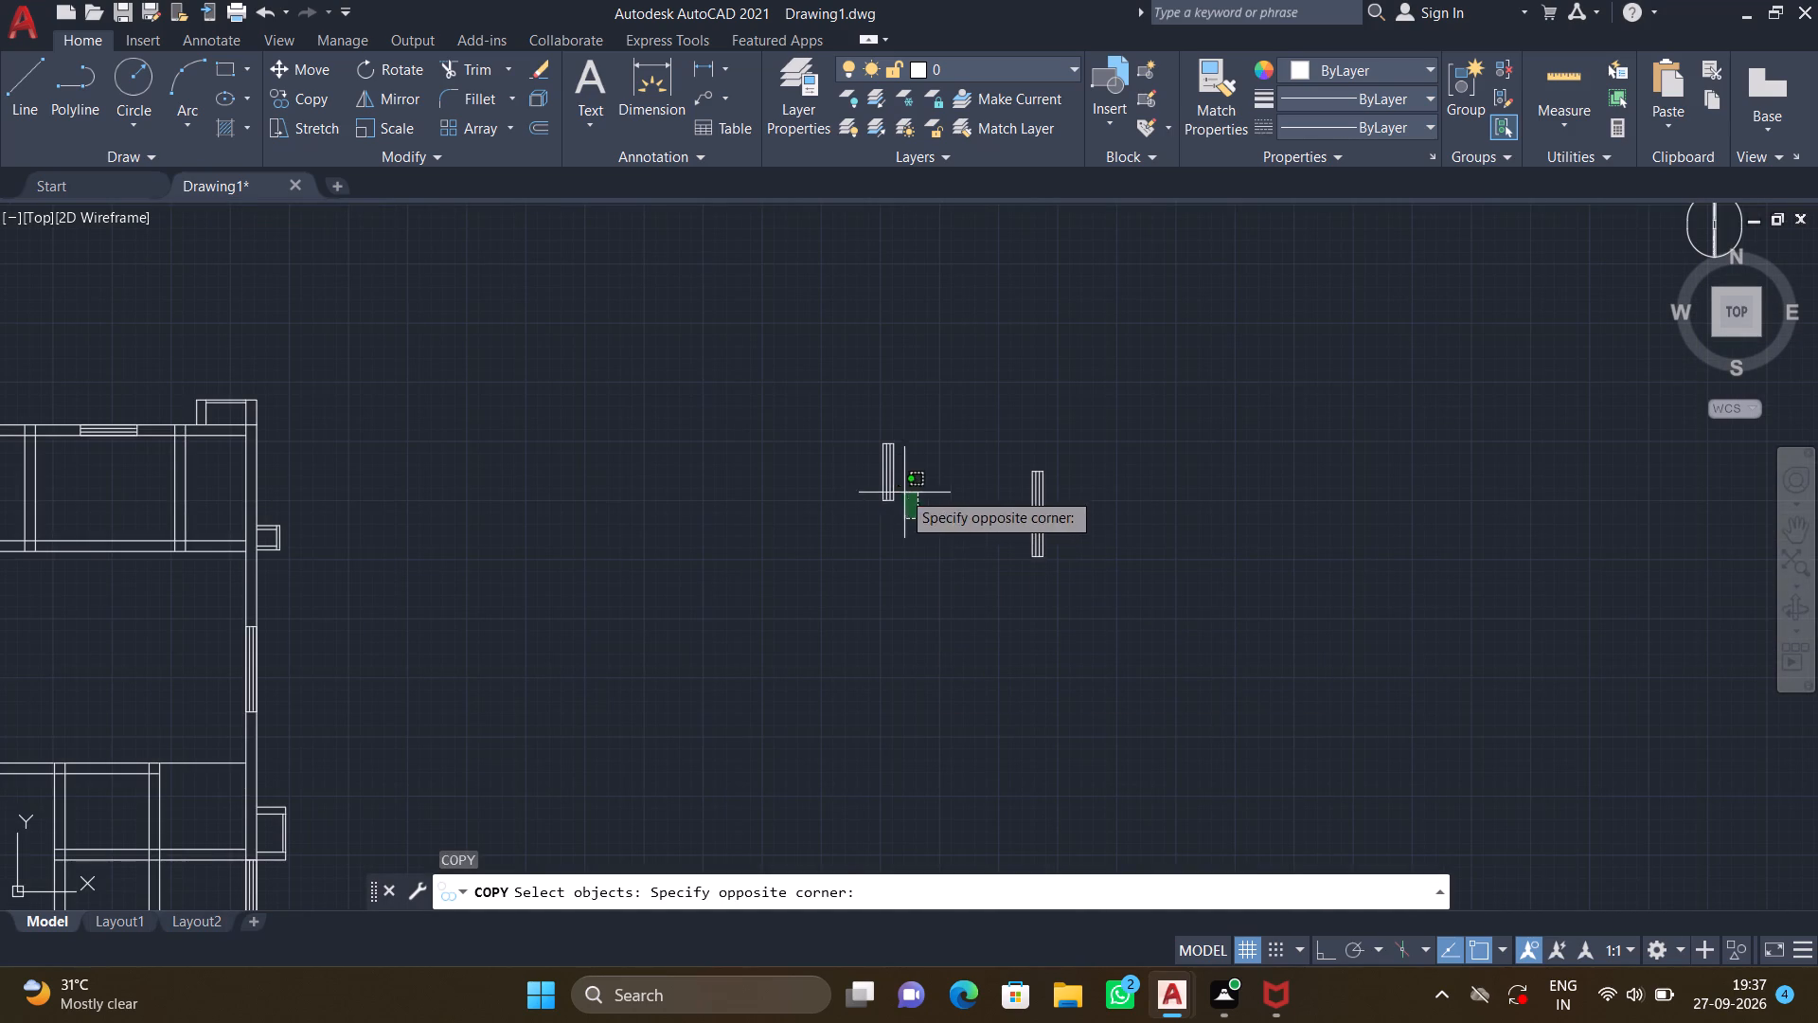
pyautogui.click(837, 406)
pyautogui.press('Return')
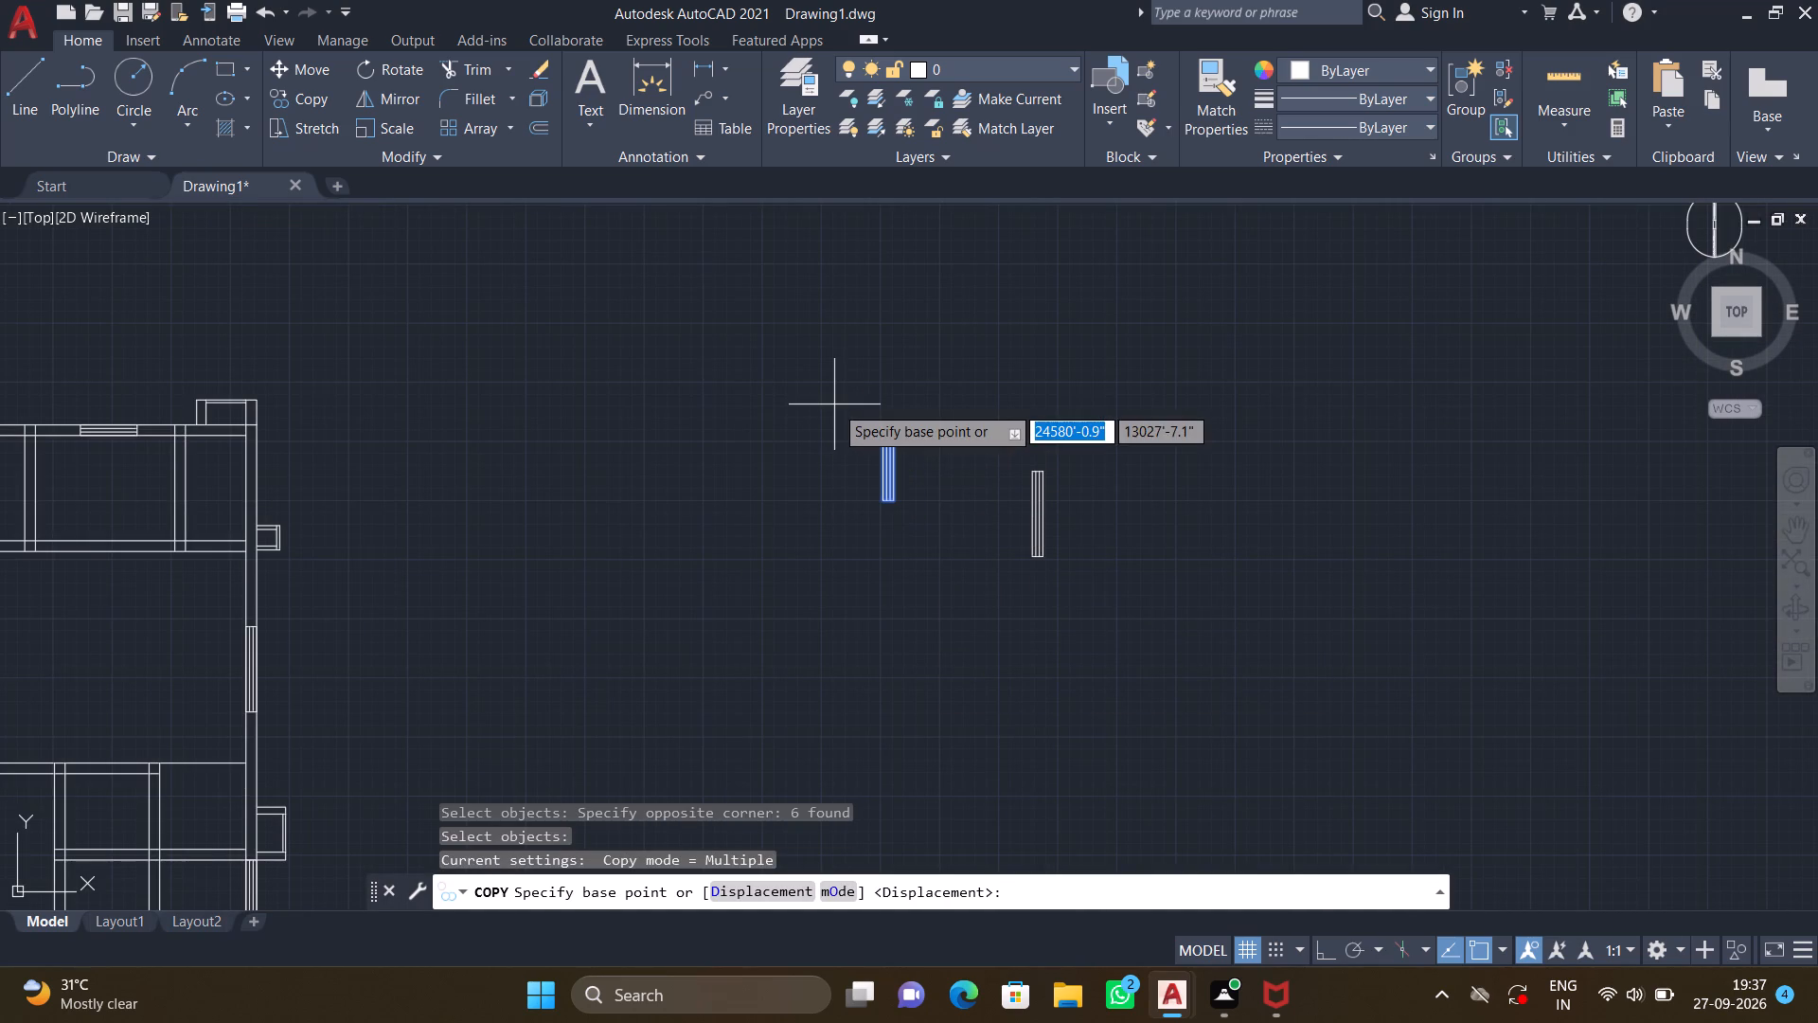
pyautogui.scroll(3, 888, 443)
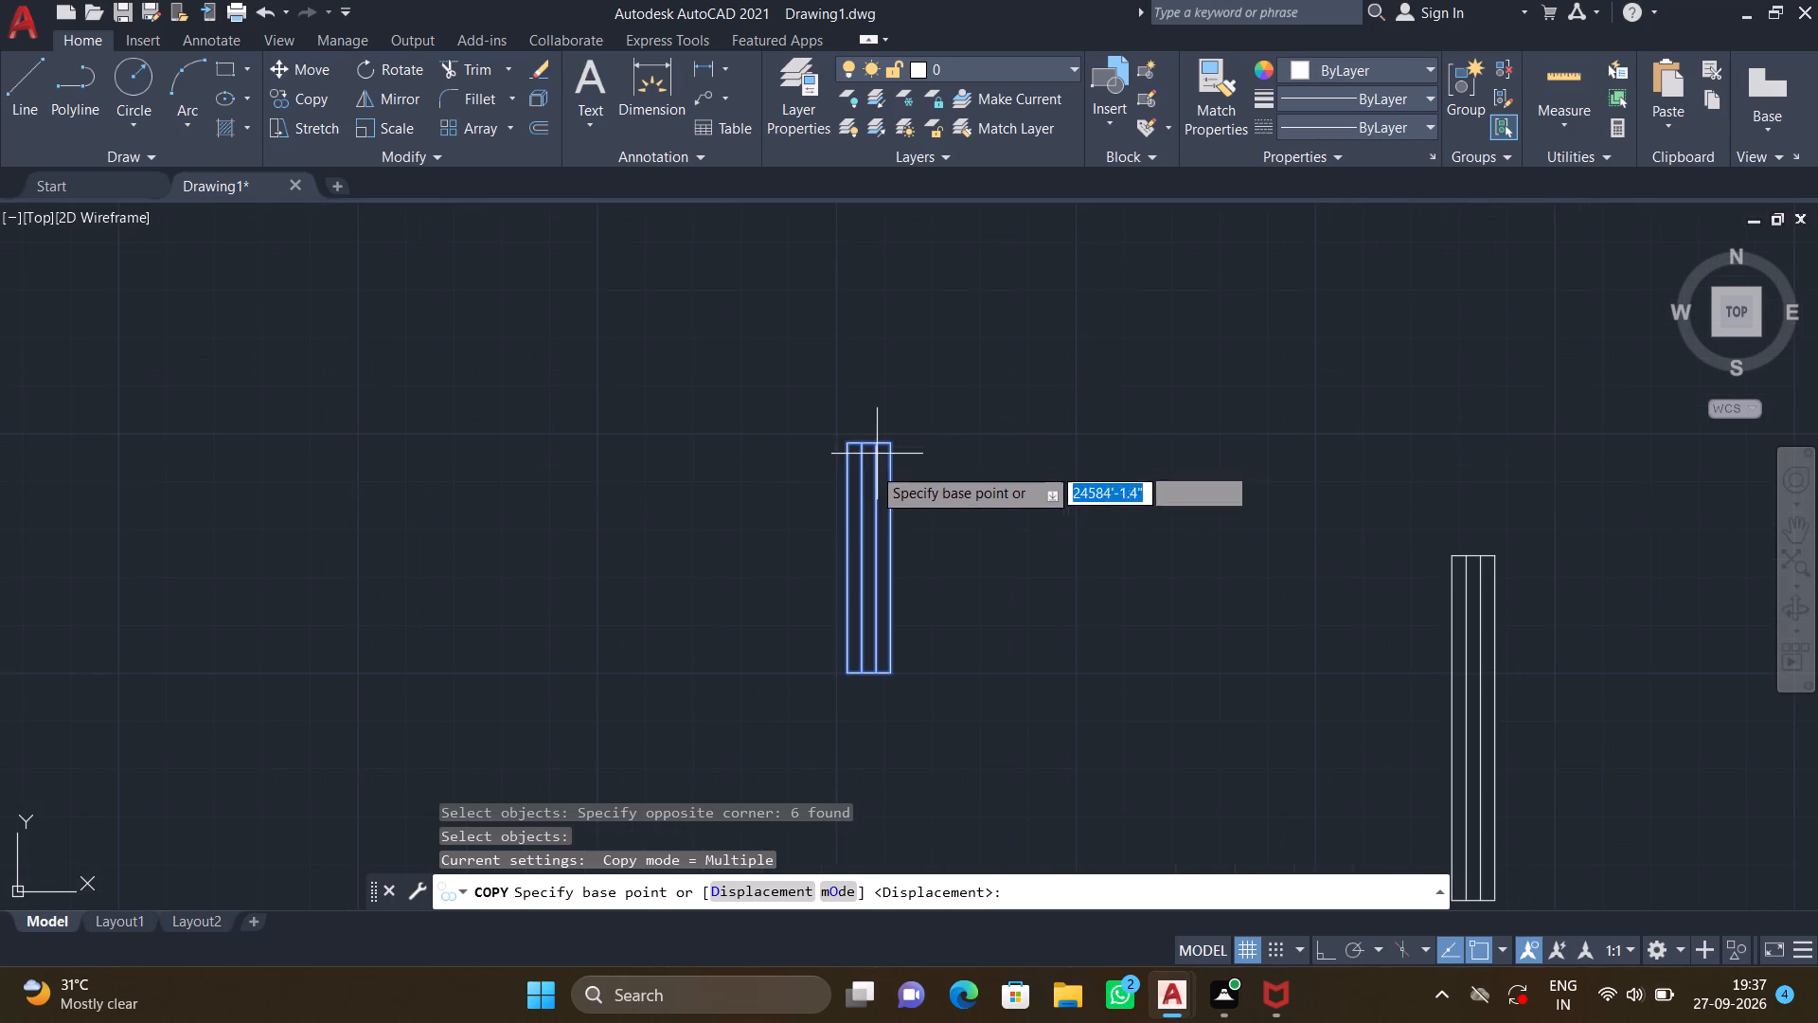
pyautogui.click(845, 442)
pyautogui.scroll(-5, 550, 555)
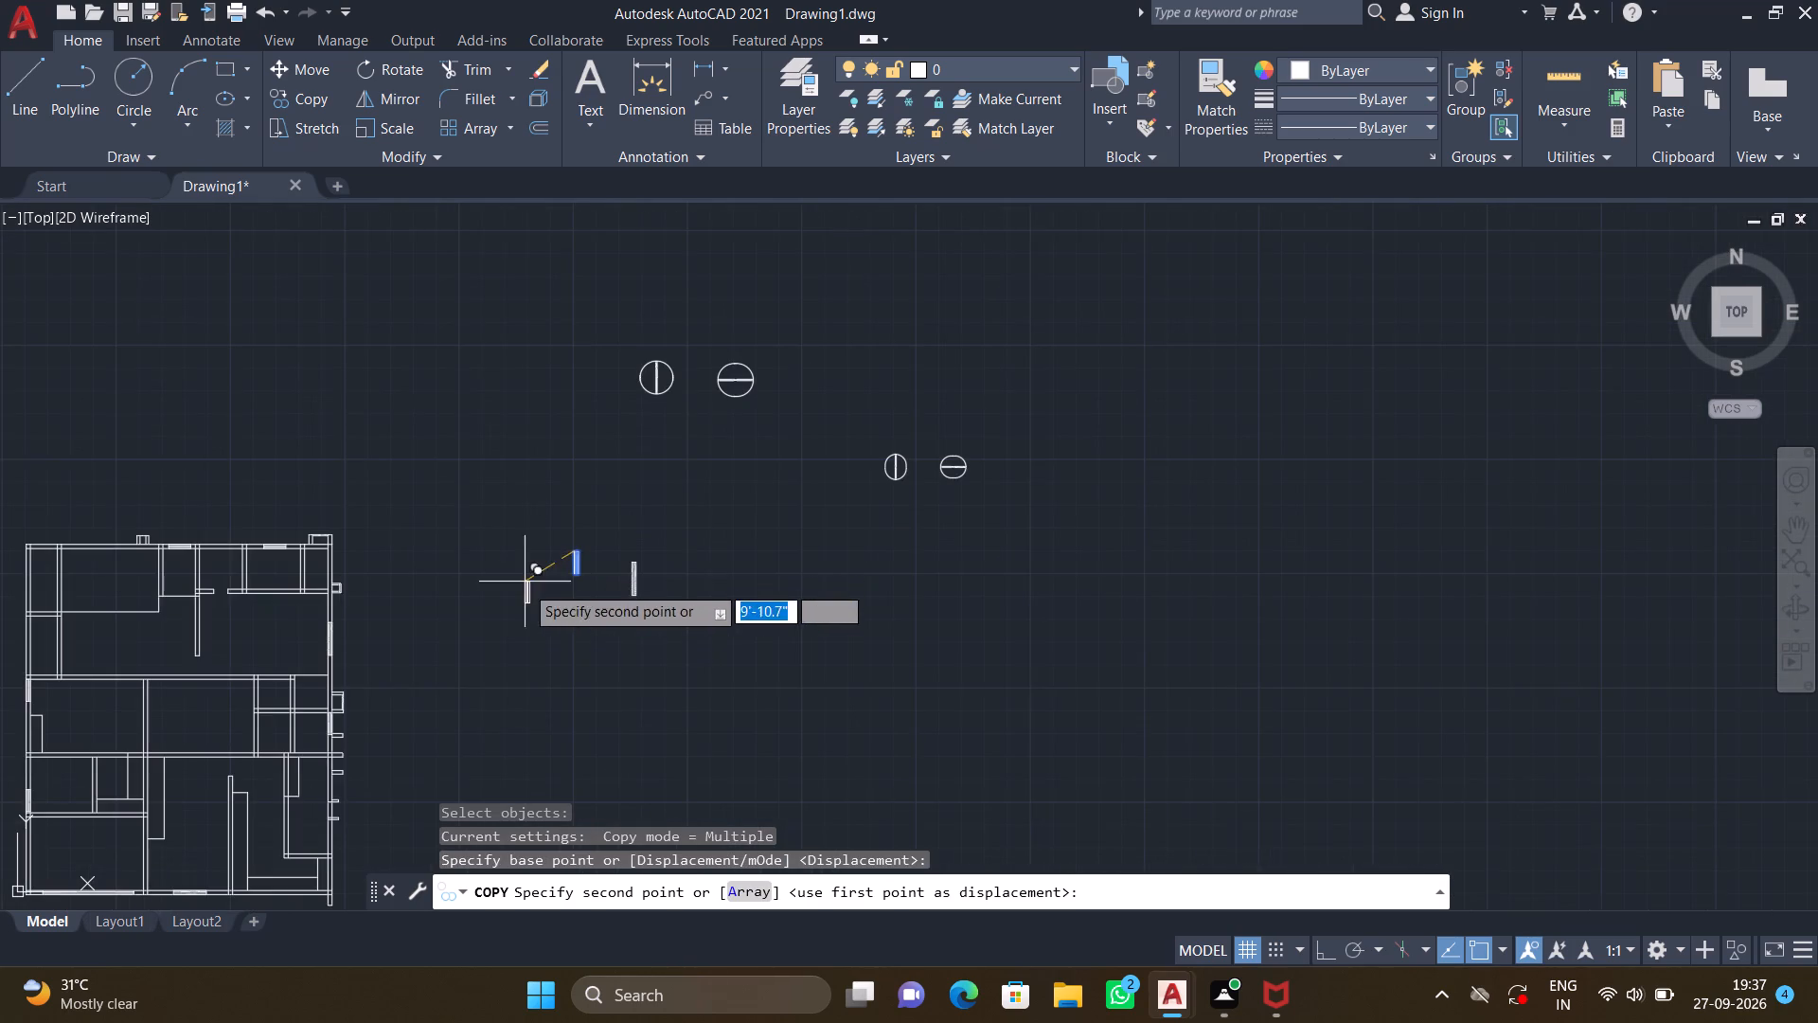
pyautogui.moveTo(526, 601); pyautogui.dragTo(575, 450, button='middle')
pyautogui.moveTo(479, 615); pyautogui.dragTo(720, 481, button='middle')
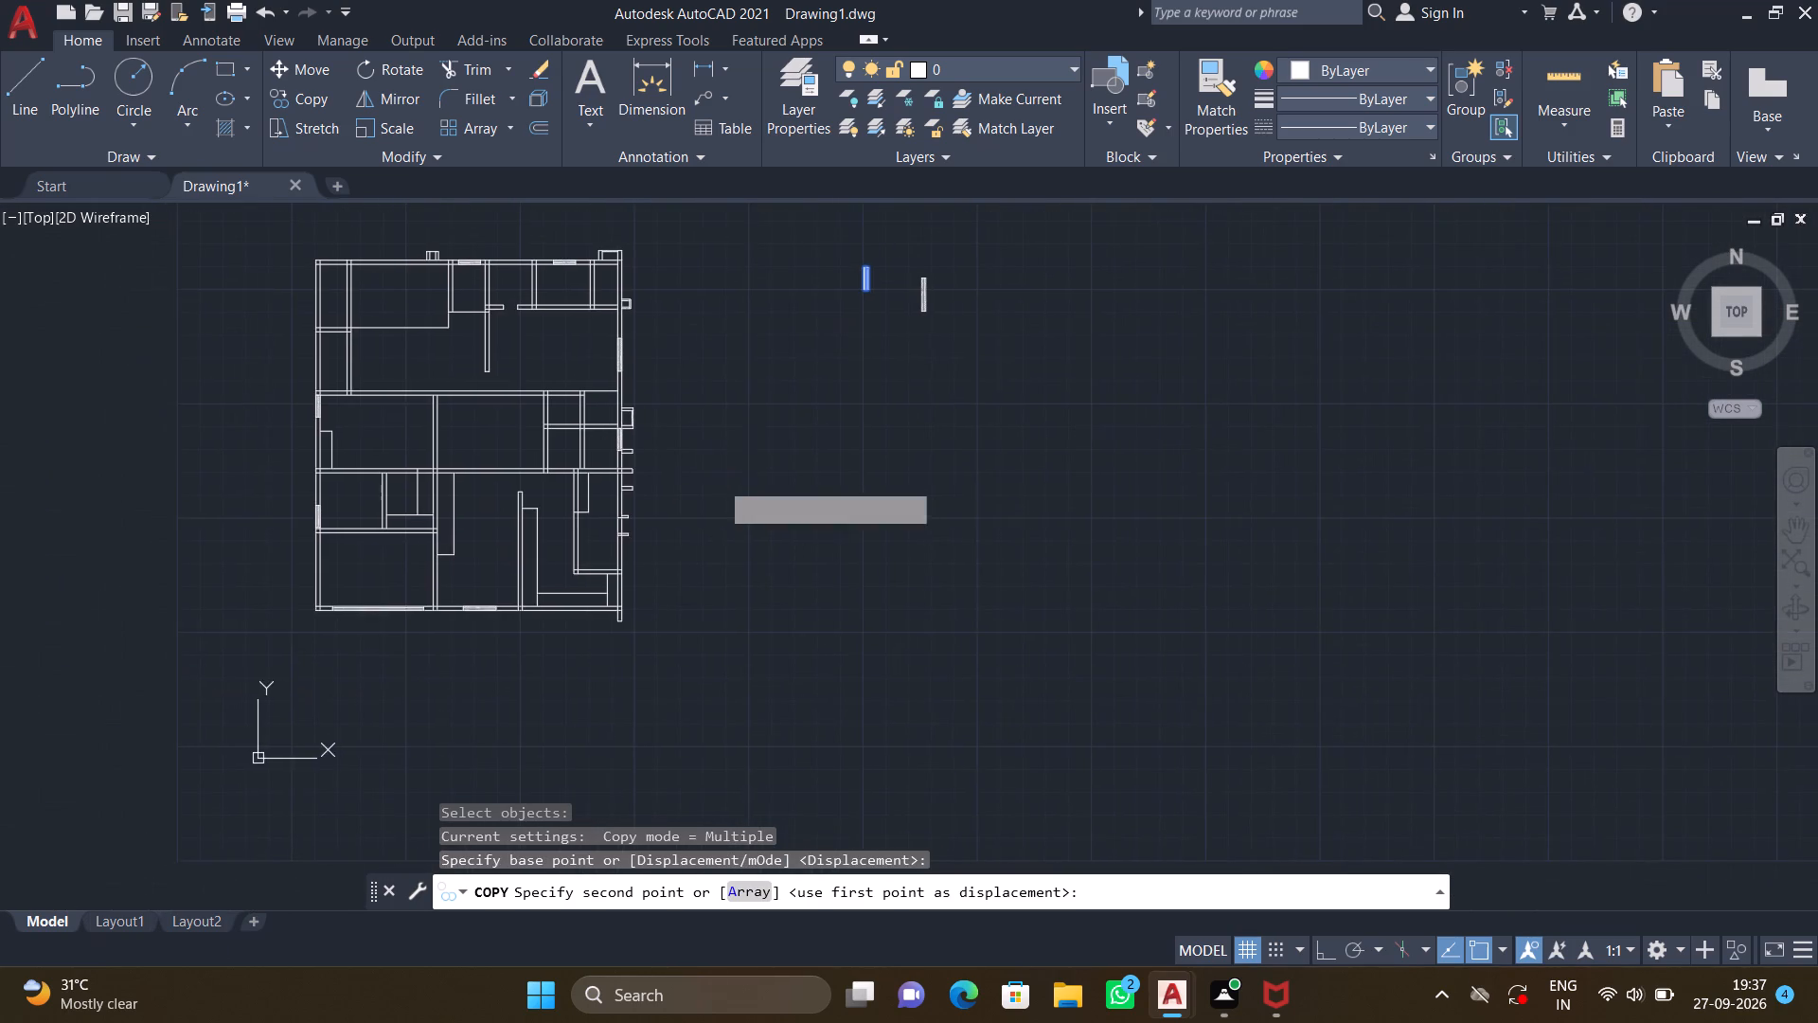
pyautogui.scroll(3, 618, 499)
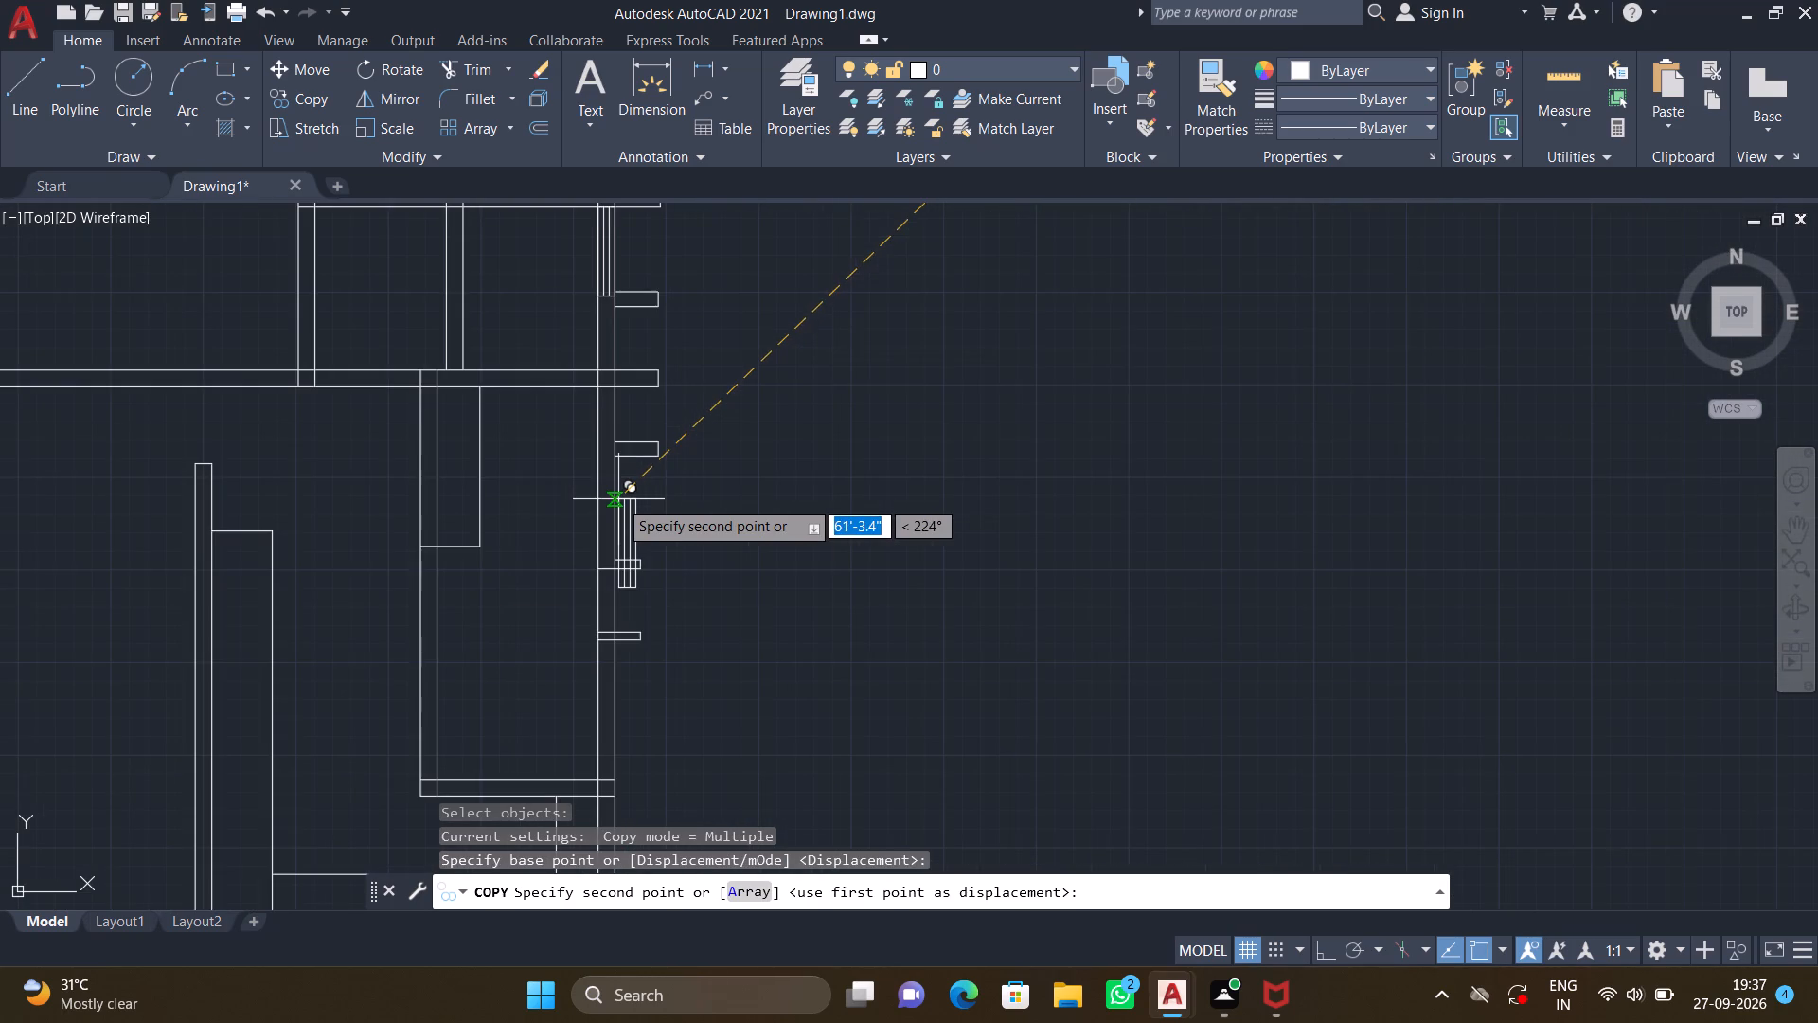
pyautogui.moveTo(618, 499); pyautogui.dragTo(633, 370, button='middle')
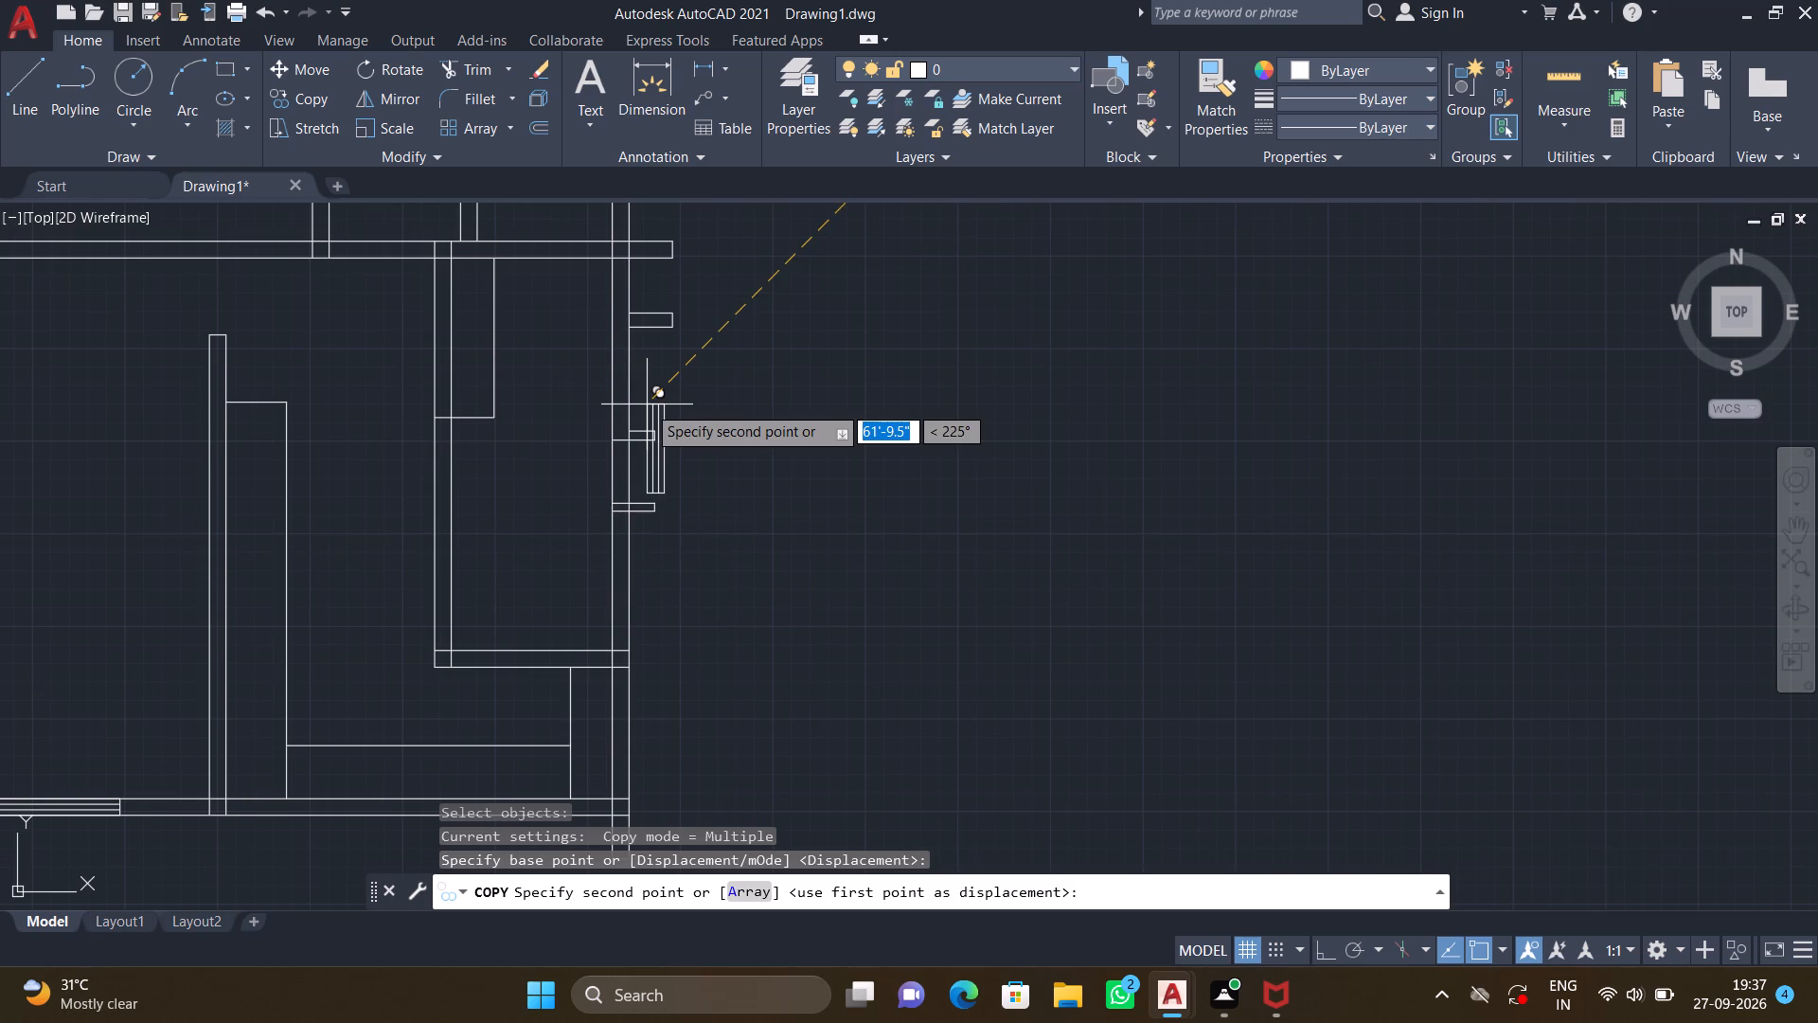
pyautogui.scroll(5, 622, 549)
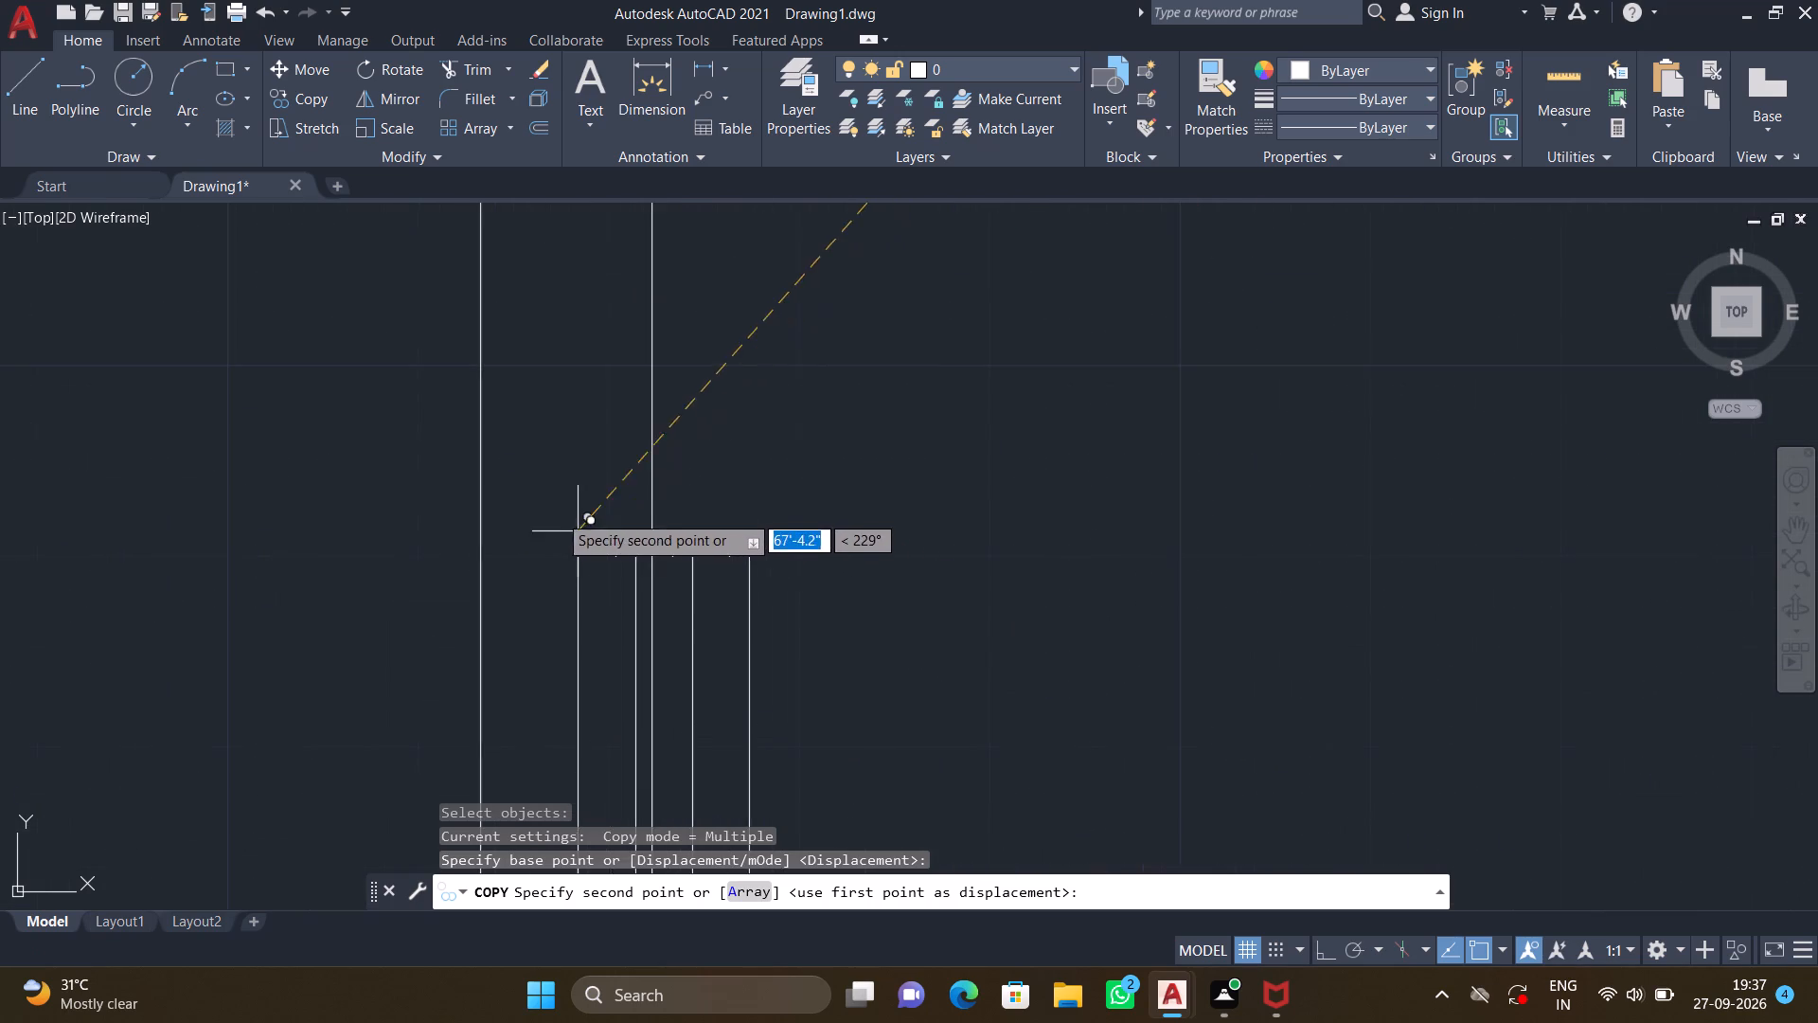
pyautogui.moveTo(543, 488); pyautogui.dragTo(651, 509, button='middle')
pyautogui.scroll(4, 625, 444)
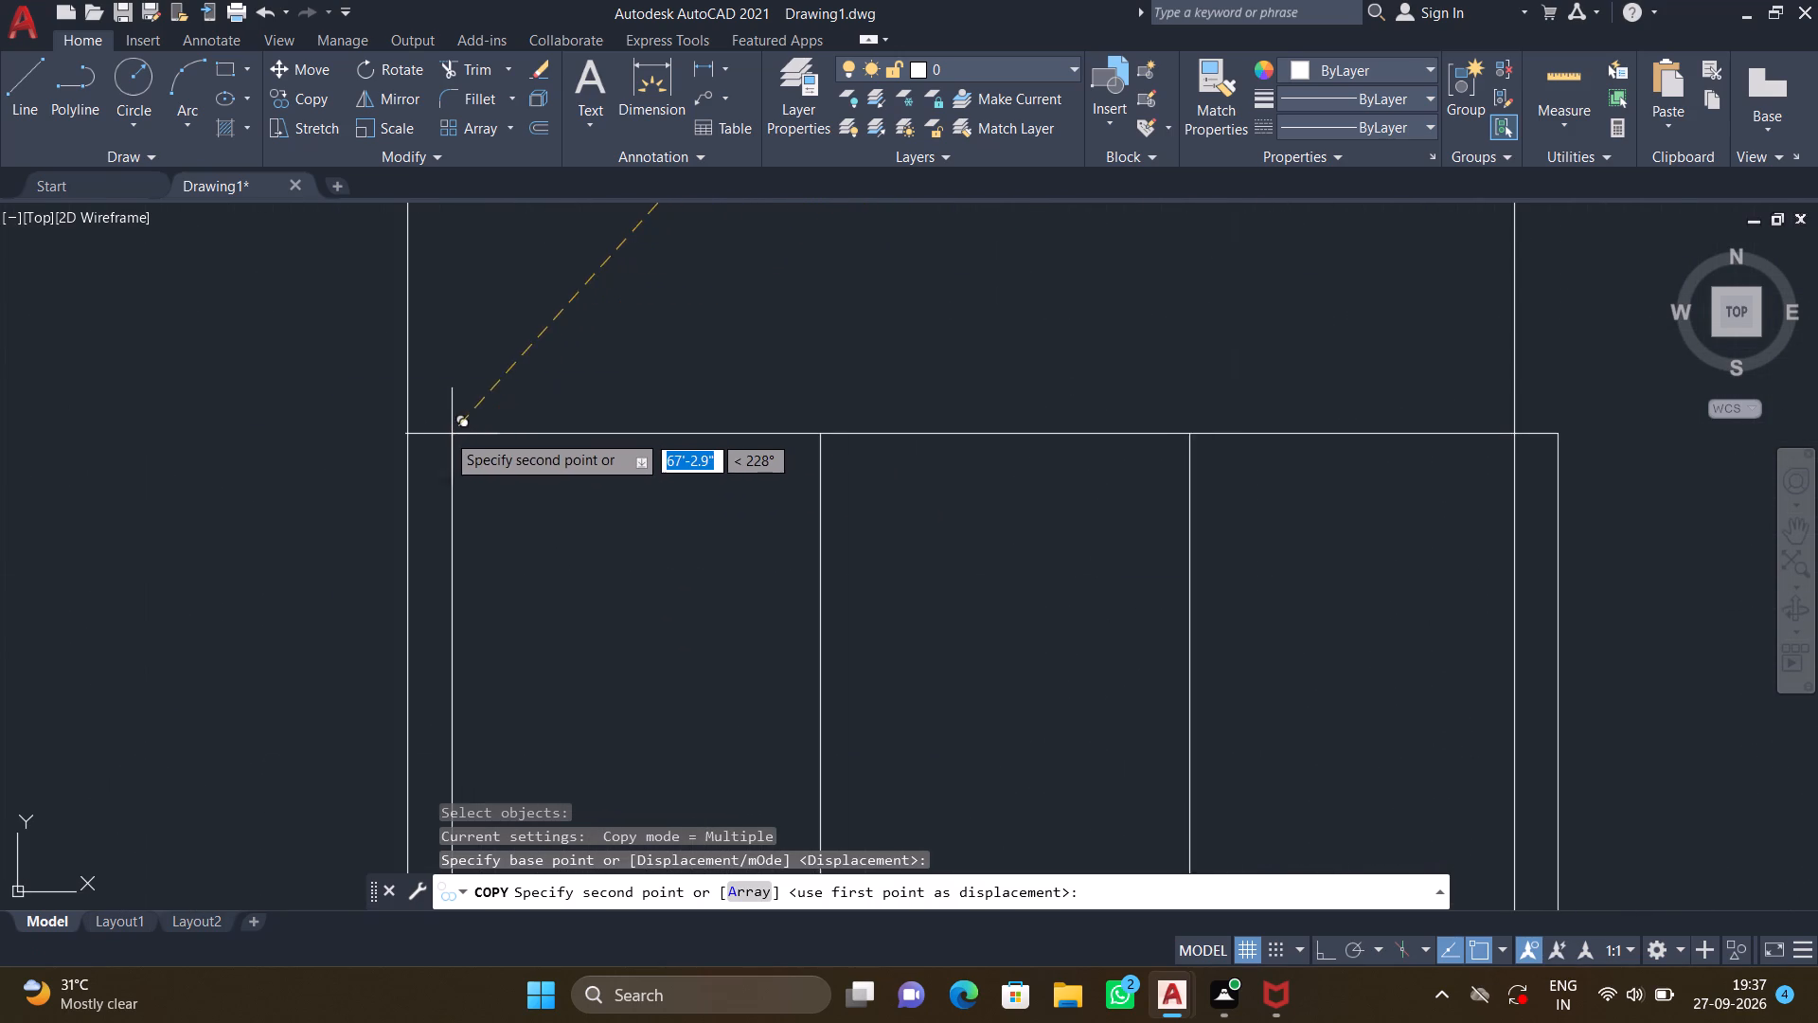
pyautogui.click(409, 355)
pyautogui.scroll(-4, 1082, 382)
pyautogui.scroll(-4, 1319, 426)
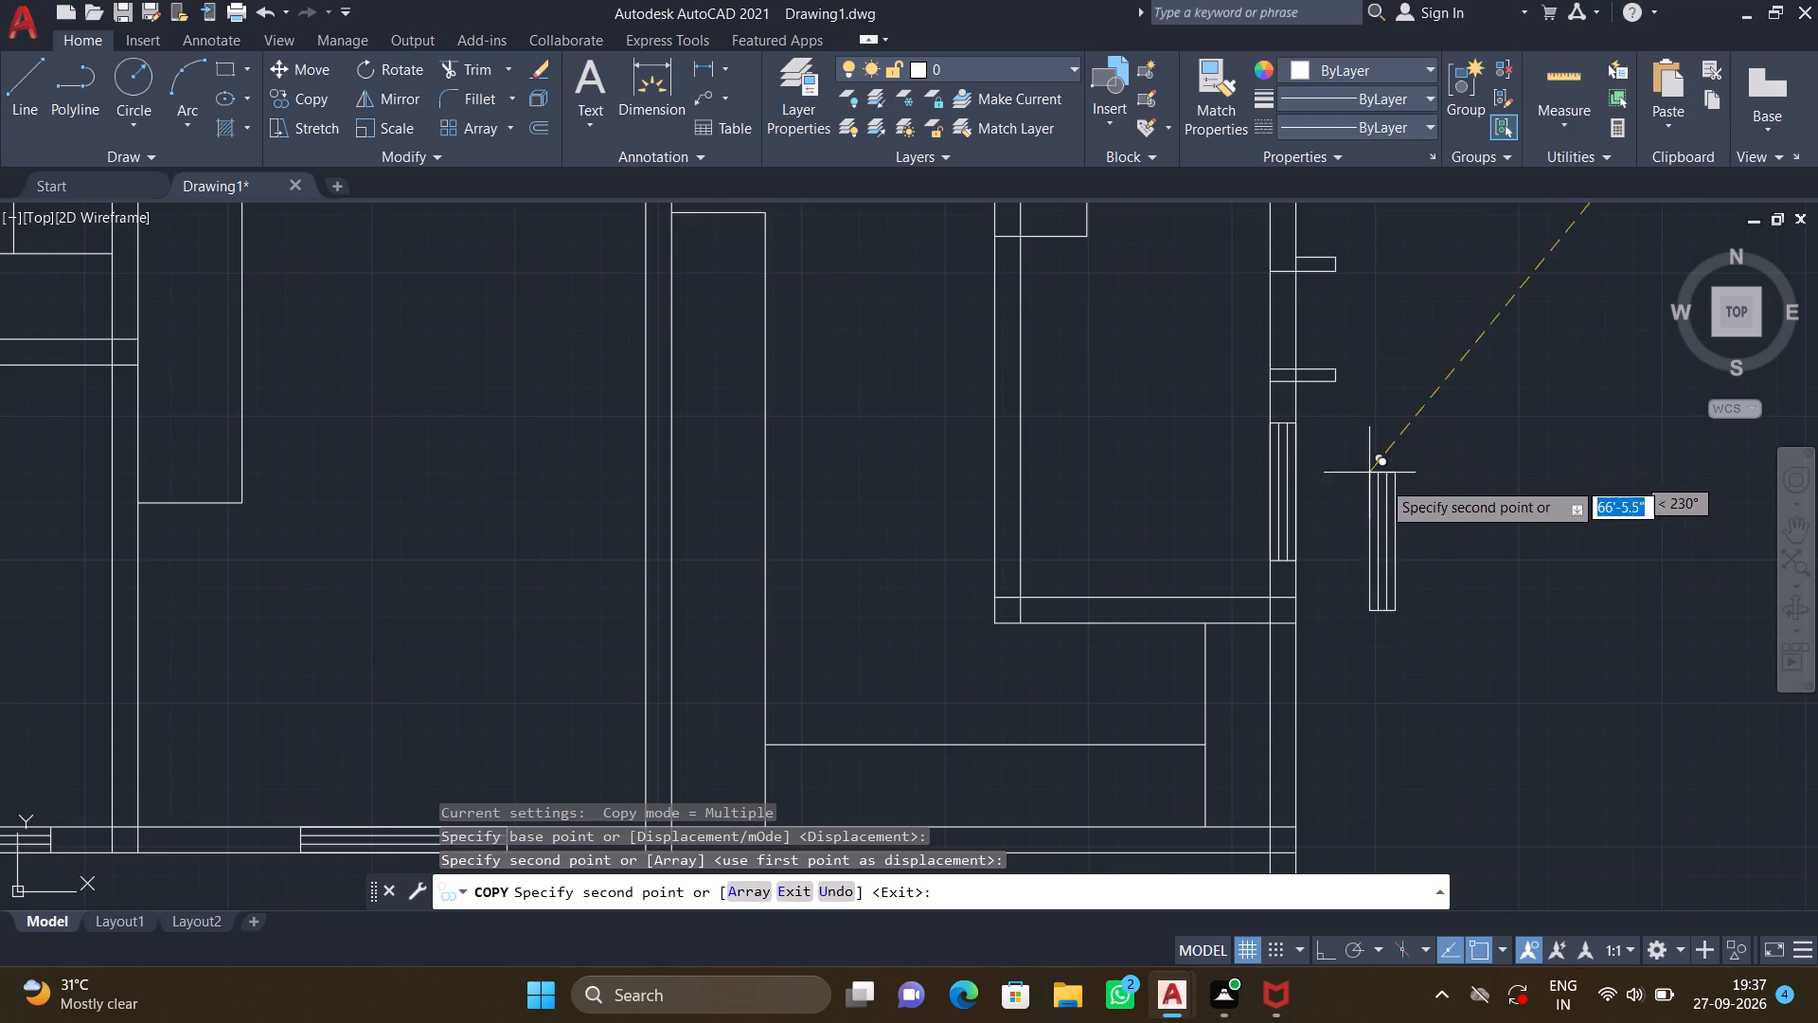
pyautogui.press('Return')
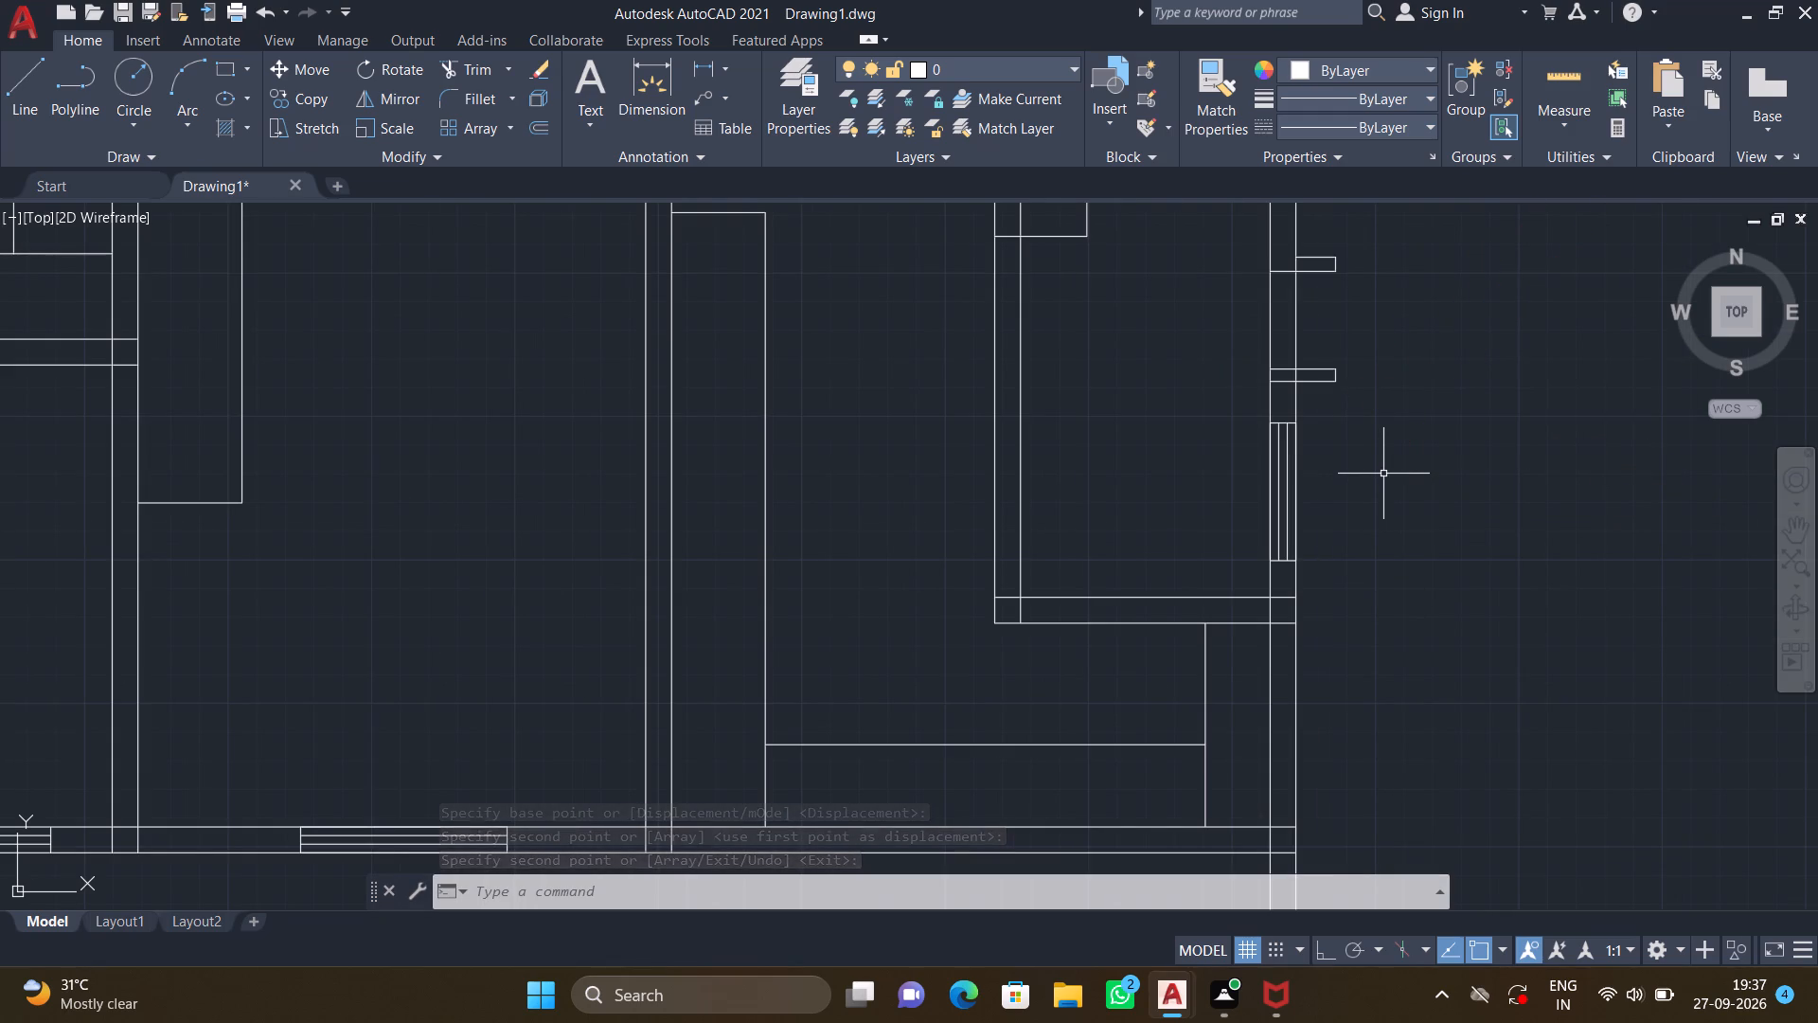
# With Ortho on, draw an L-shaped line in the small upper-middle room, about 5'-6" up from the wall piece left of the opening, then across to the right wall.
pyautogui.scroll(-4, 1345, 480)
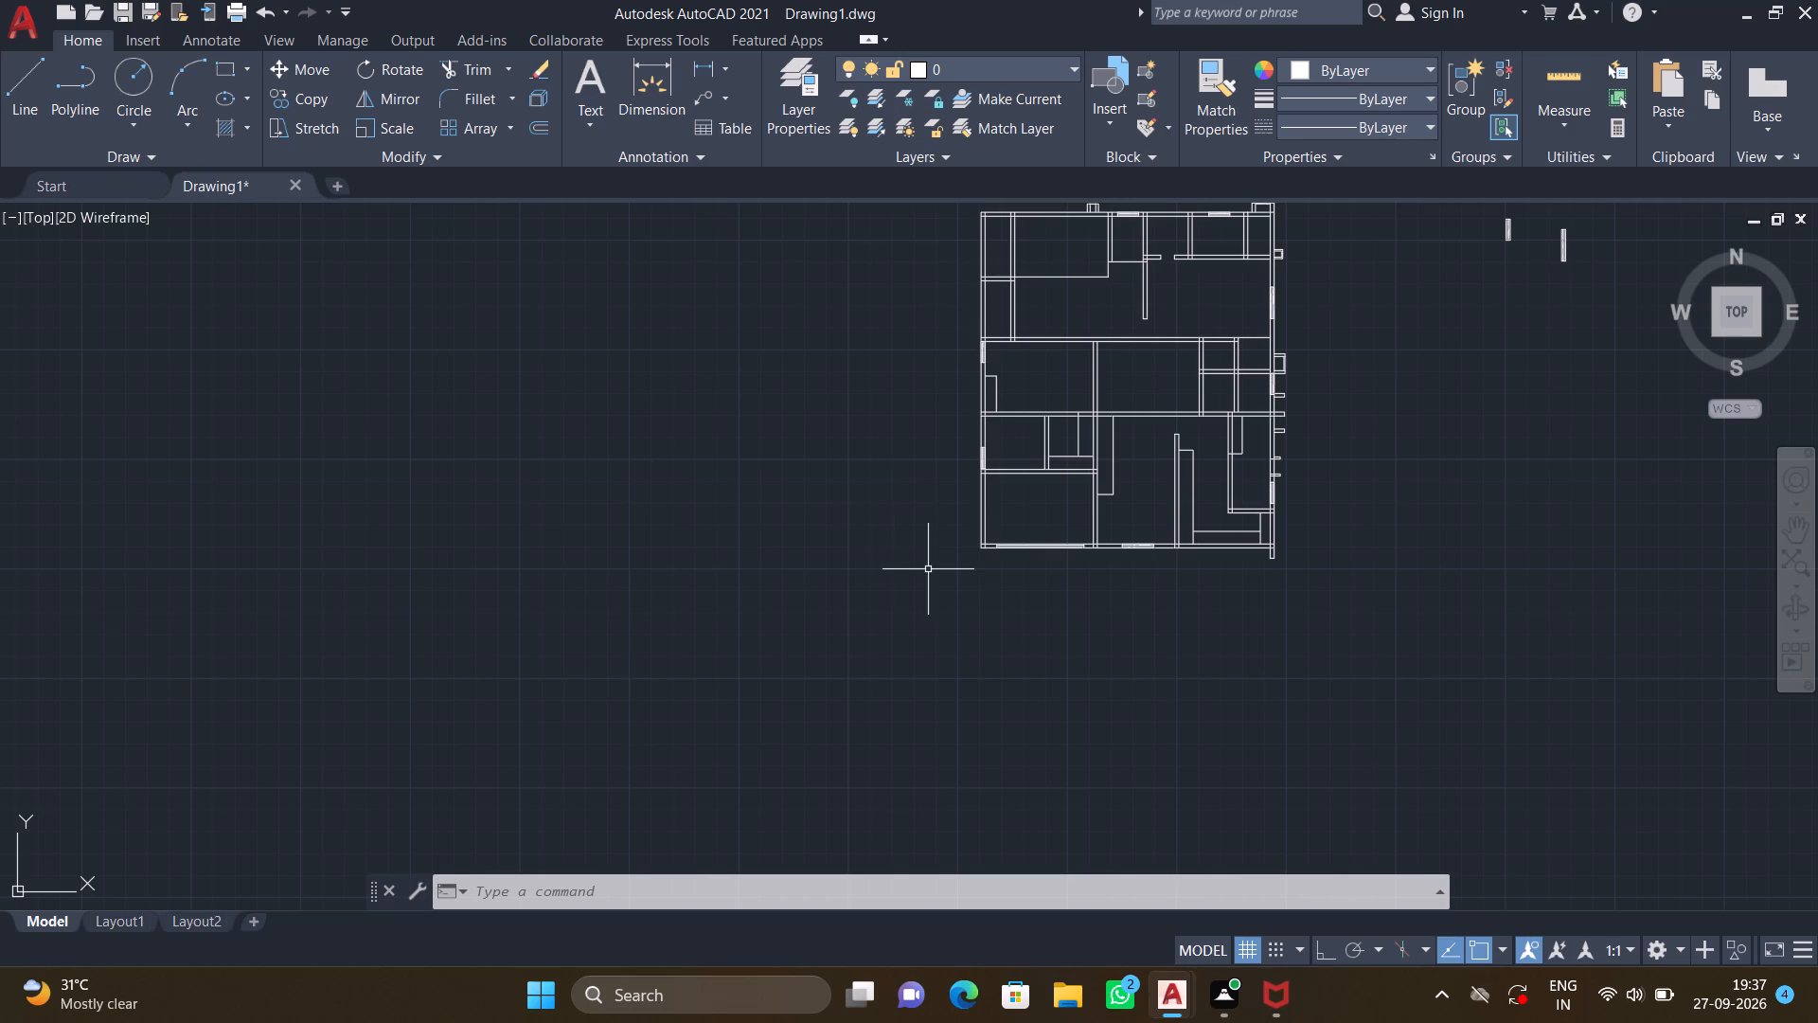
pyautogui.moveTo(918, 563); pyautogui.dragTo(812, 549, button='middle')
pyautogui.moveTo(914, 520); pyautogui.dragTo(787, 529, button='middle')
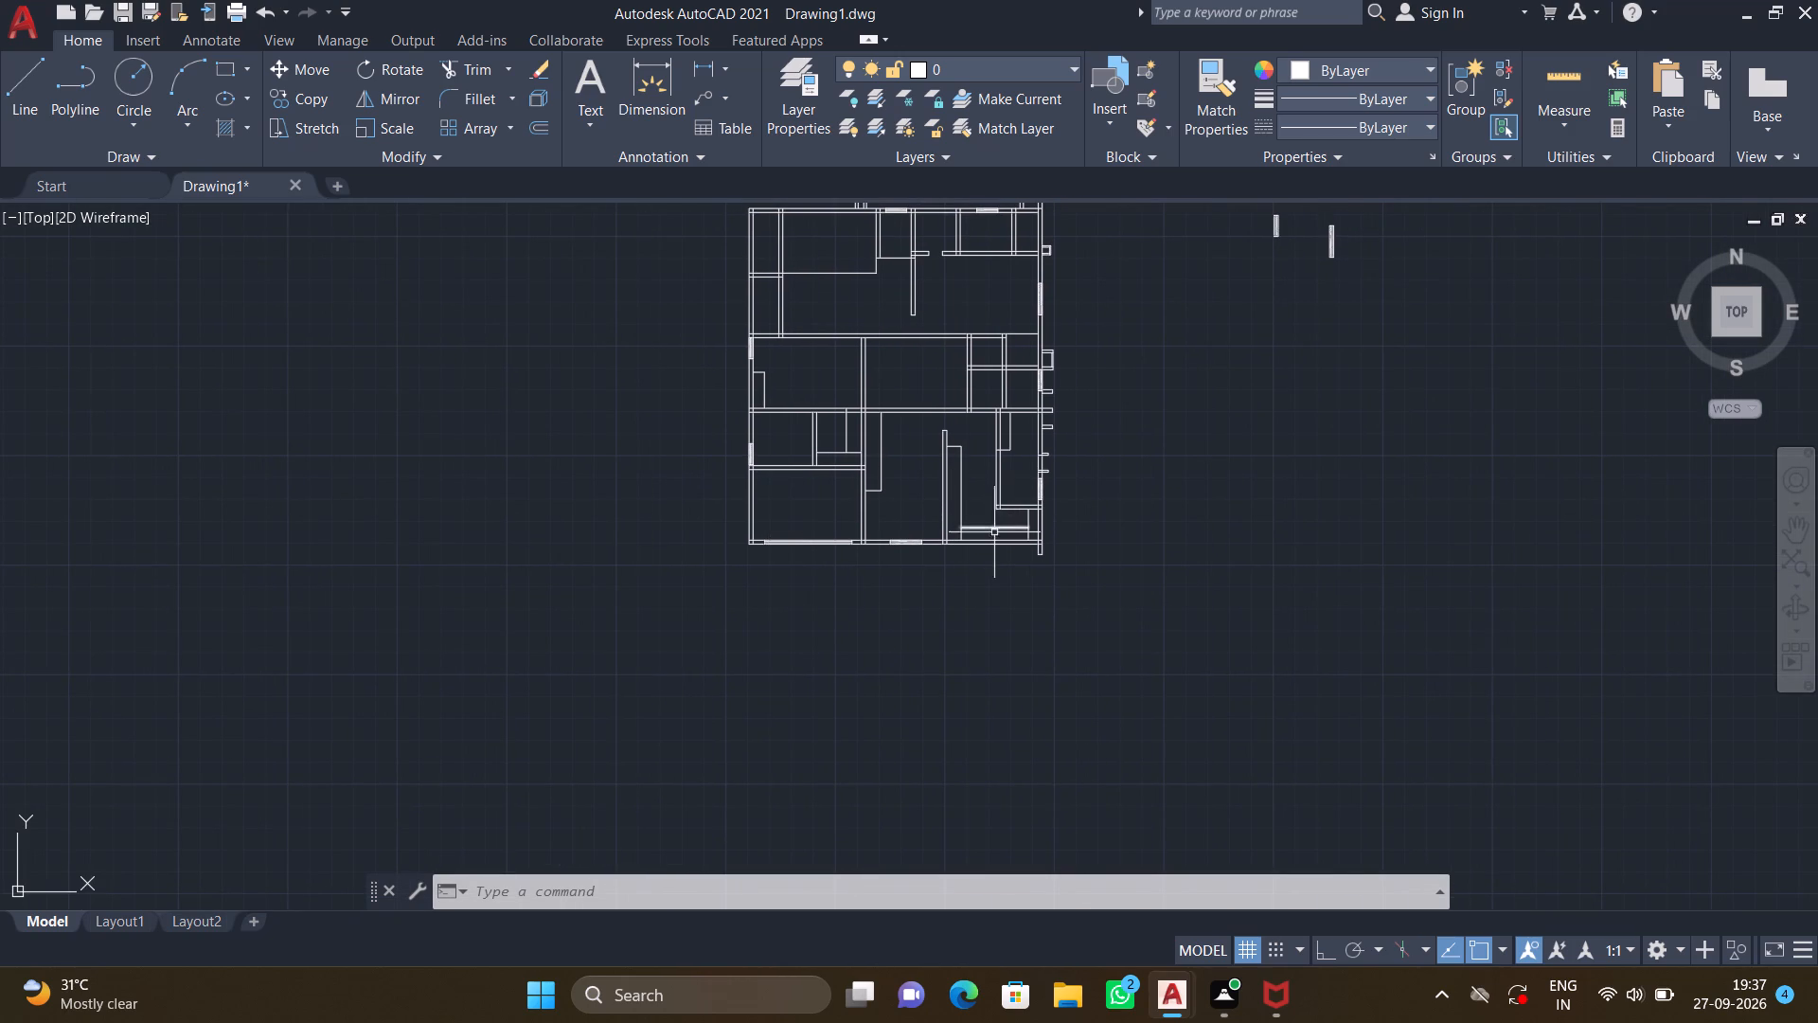
pyautogui.scroll(3, 998, 540)
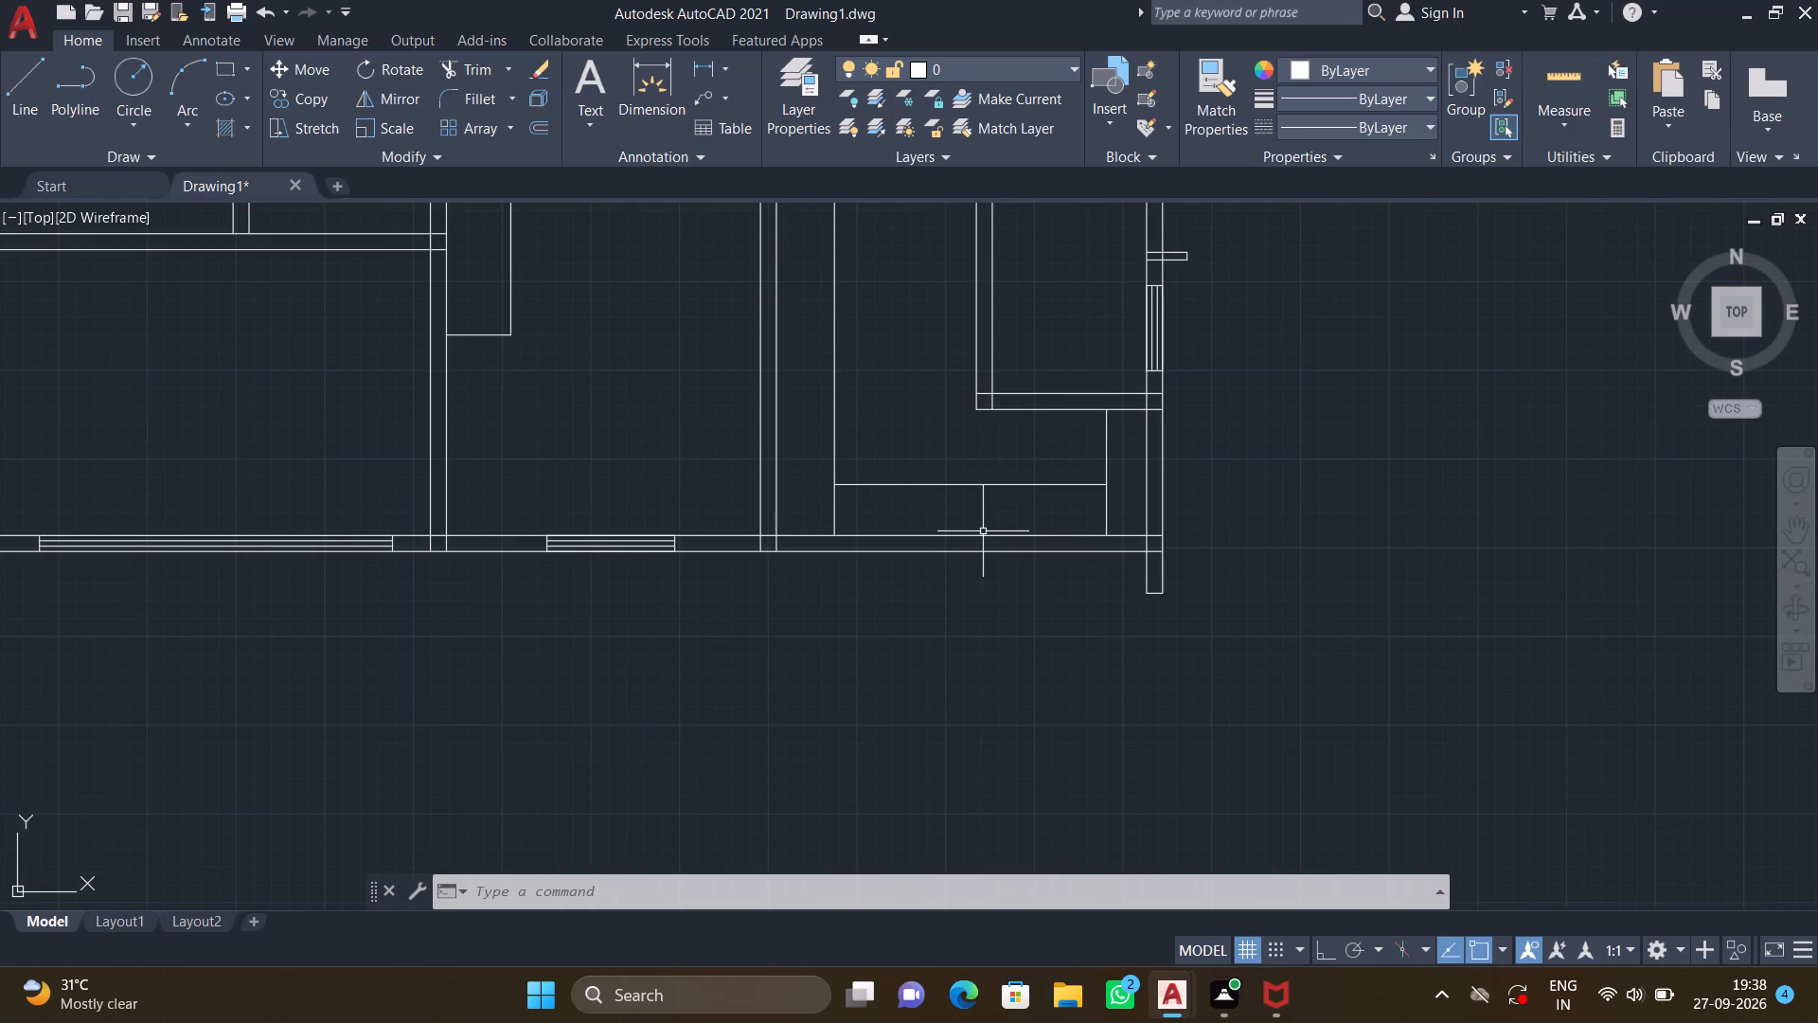
pyautogui.scroll(-4, 910, 510)
pyautogui.moveTo(906, 491); pyautogui.dragTo(885, 552, button='middle')
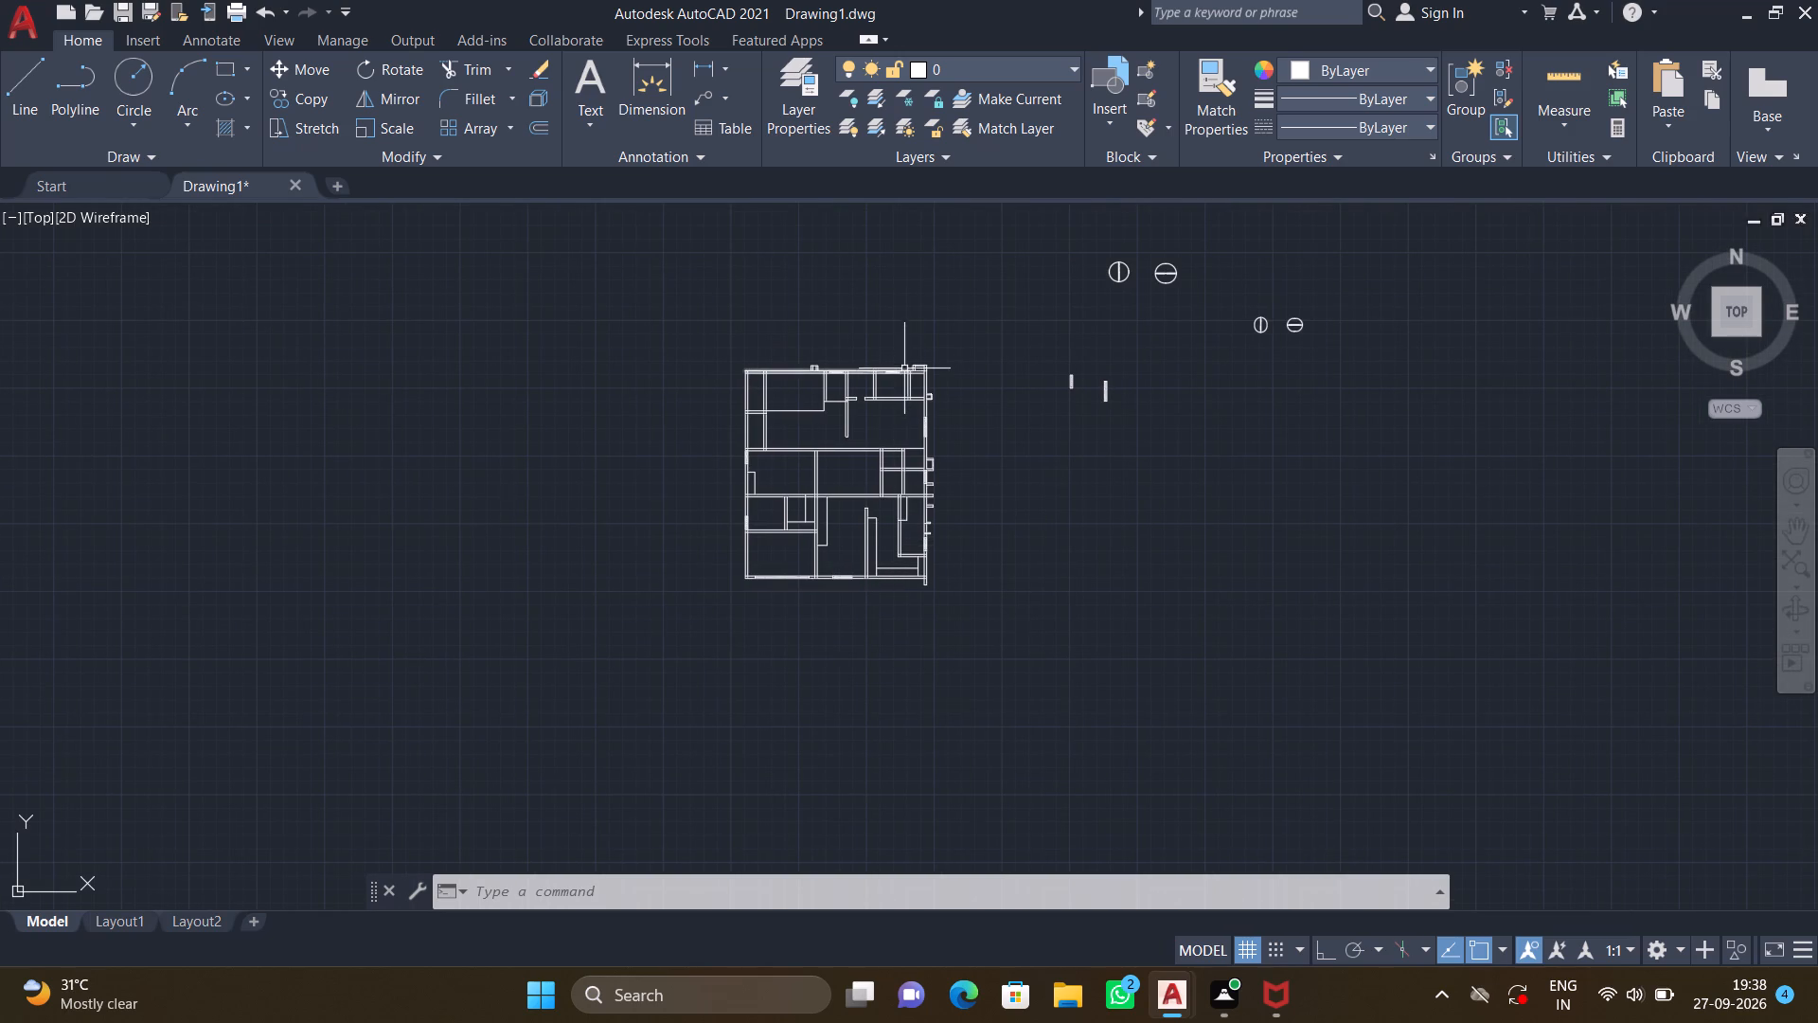
pyautogui.scroll(3, 874, 399)
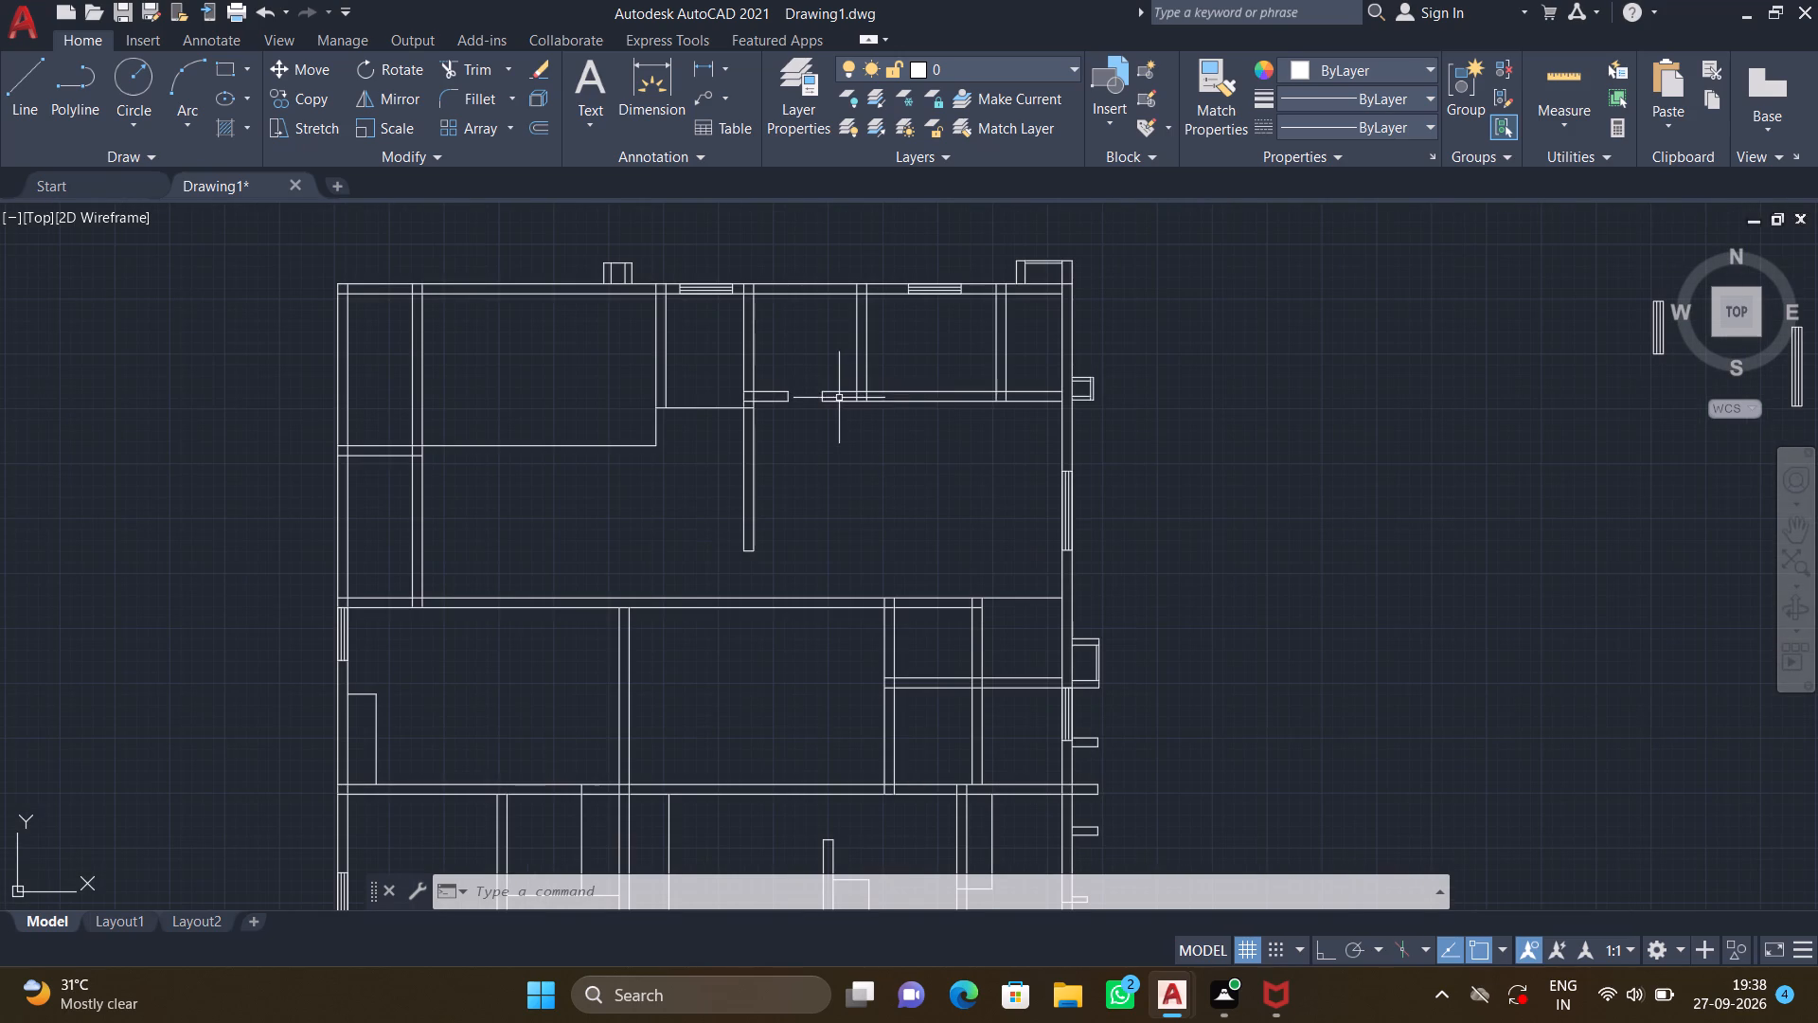
pyautogui.scroll(3, 821, 392)
pyautogui.moveTo(821, 408); pyautogui.dragTo(895, 716, button='middle')
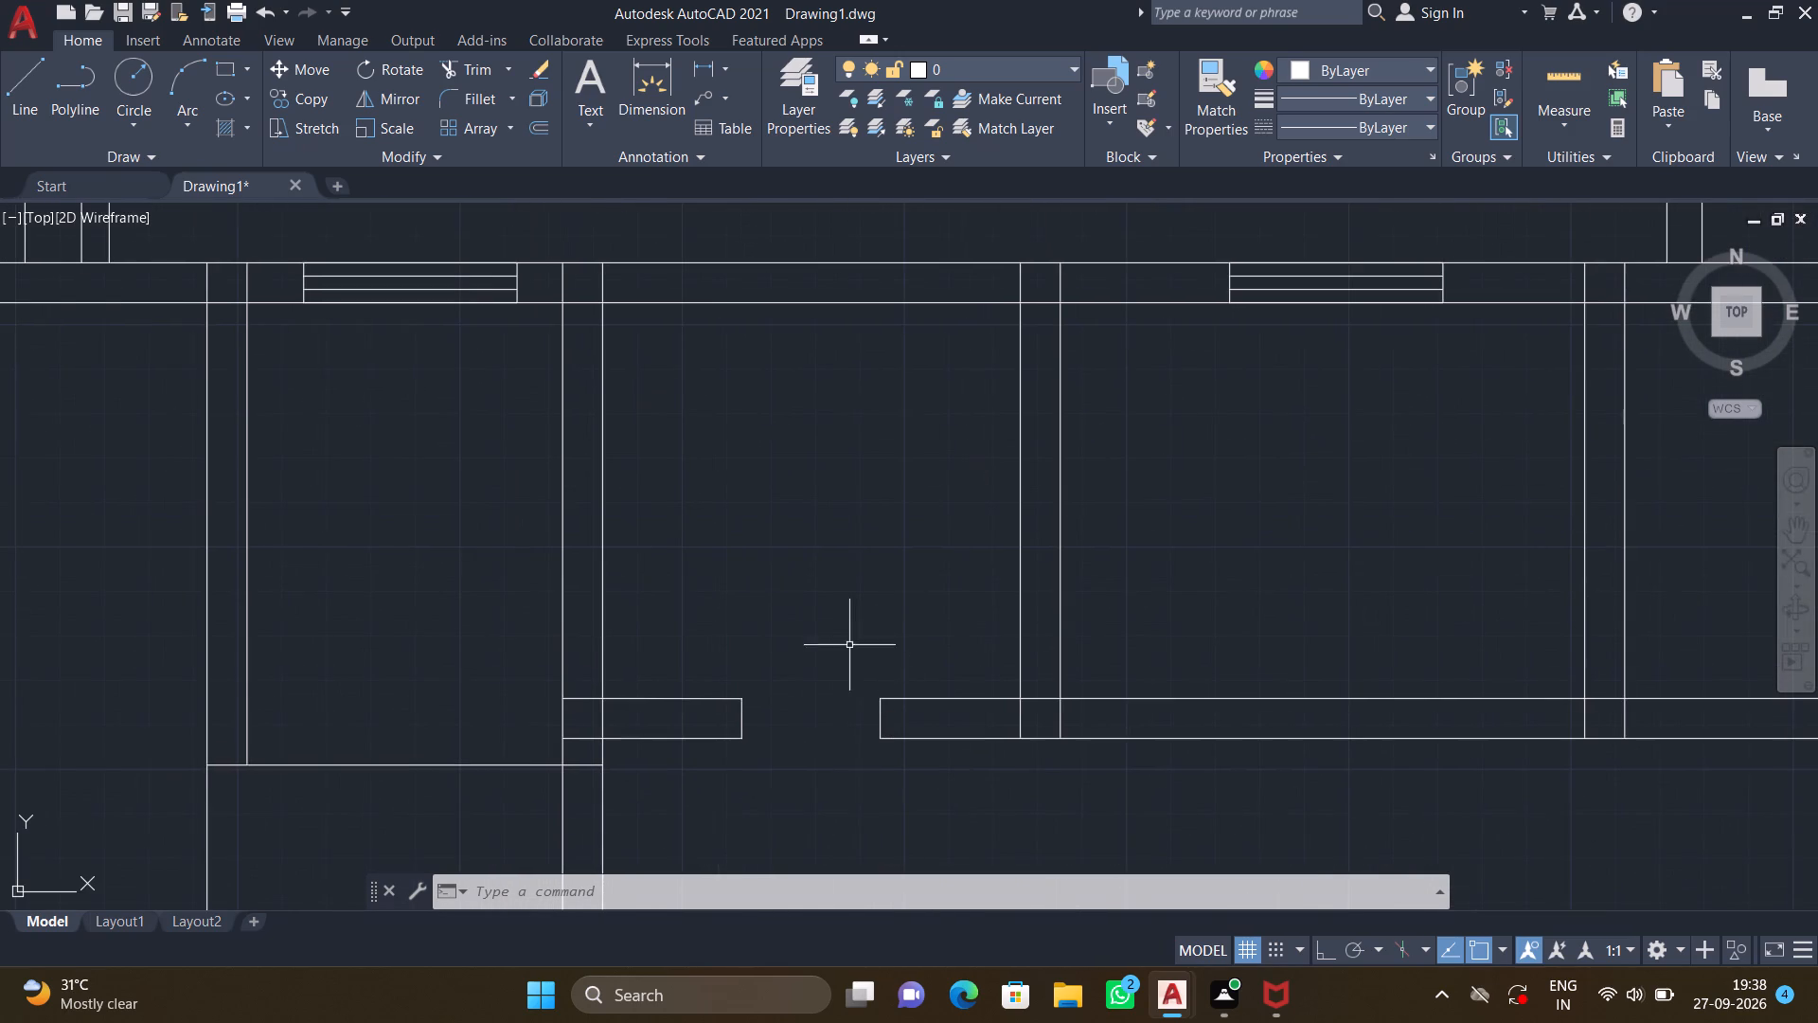
pyautogui.press('l')
pyautogui.press('Return')
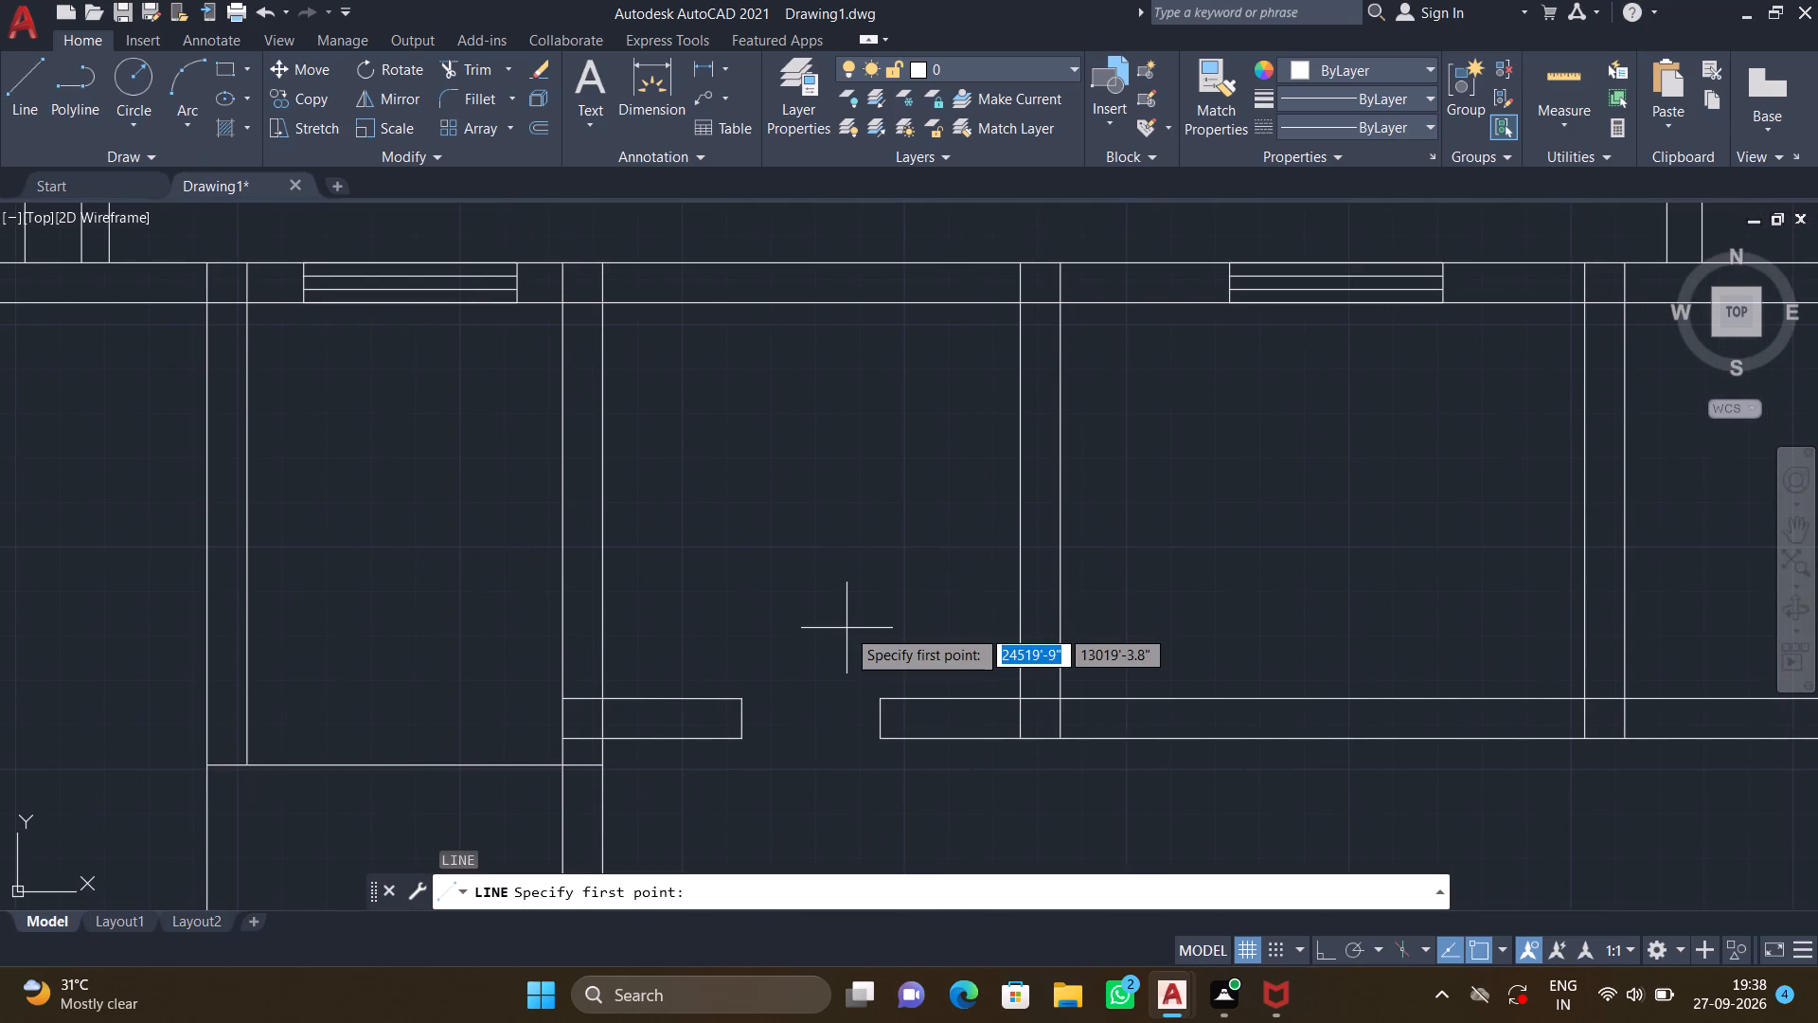
pyautogui.press('F8')
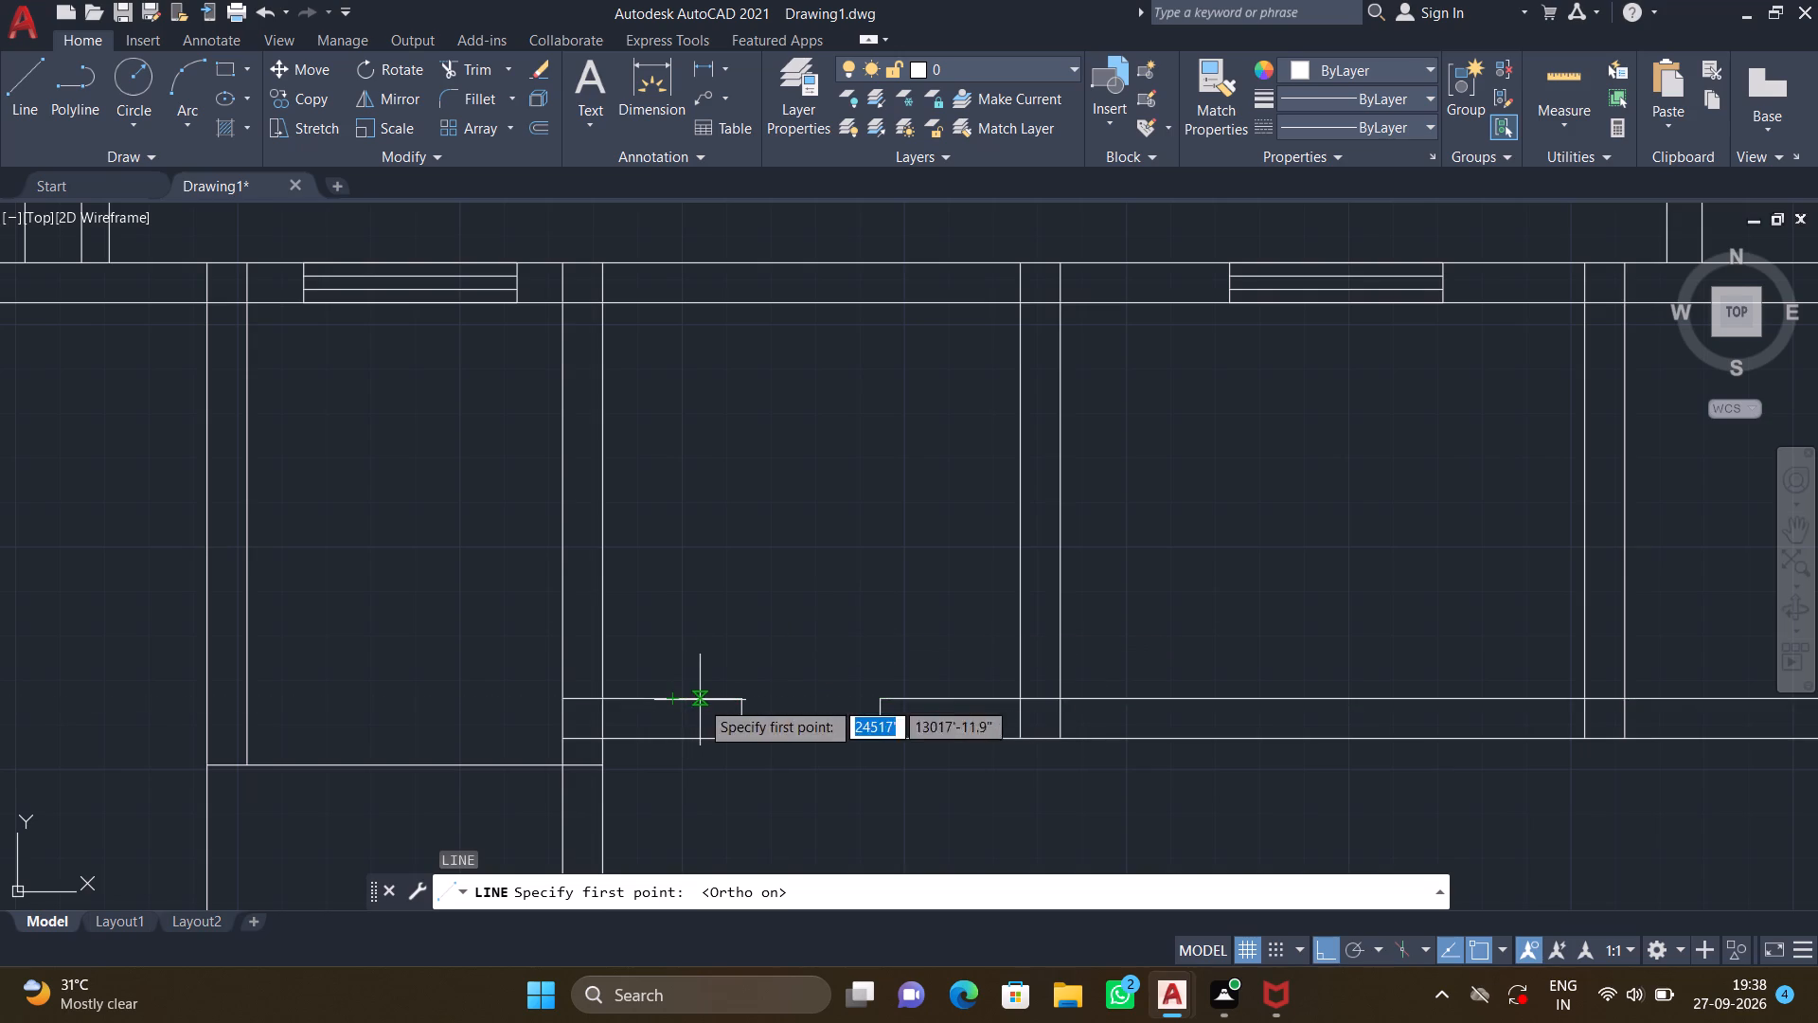
pyautogui.moveTo(702, 696); pyautogui.dragTo(701, 688)
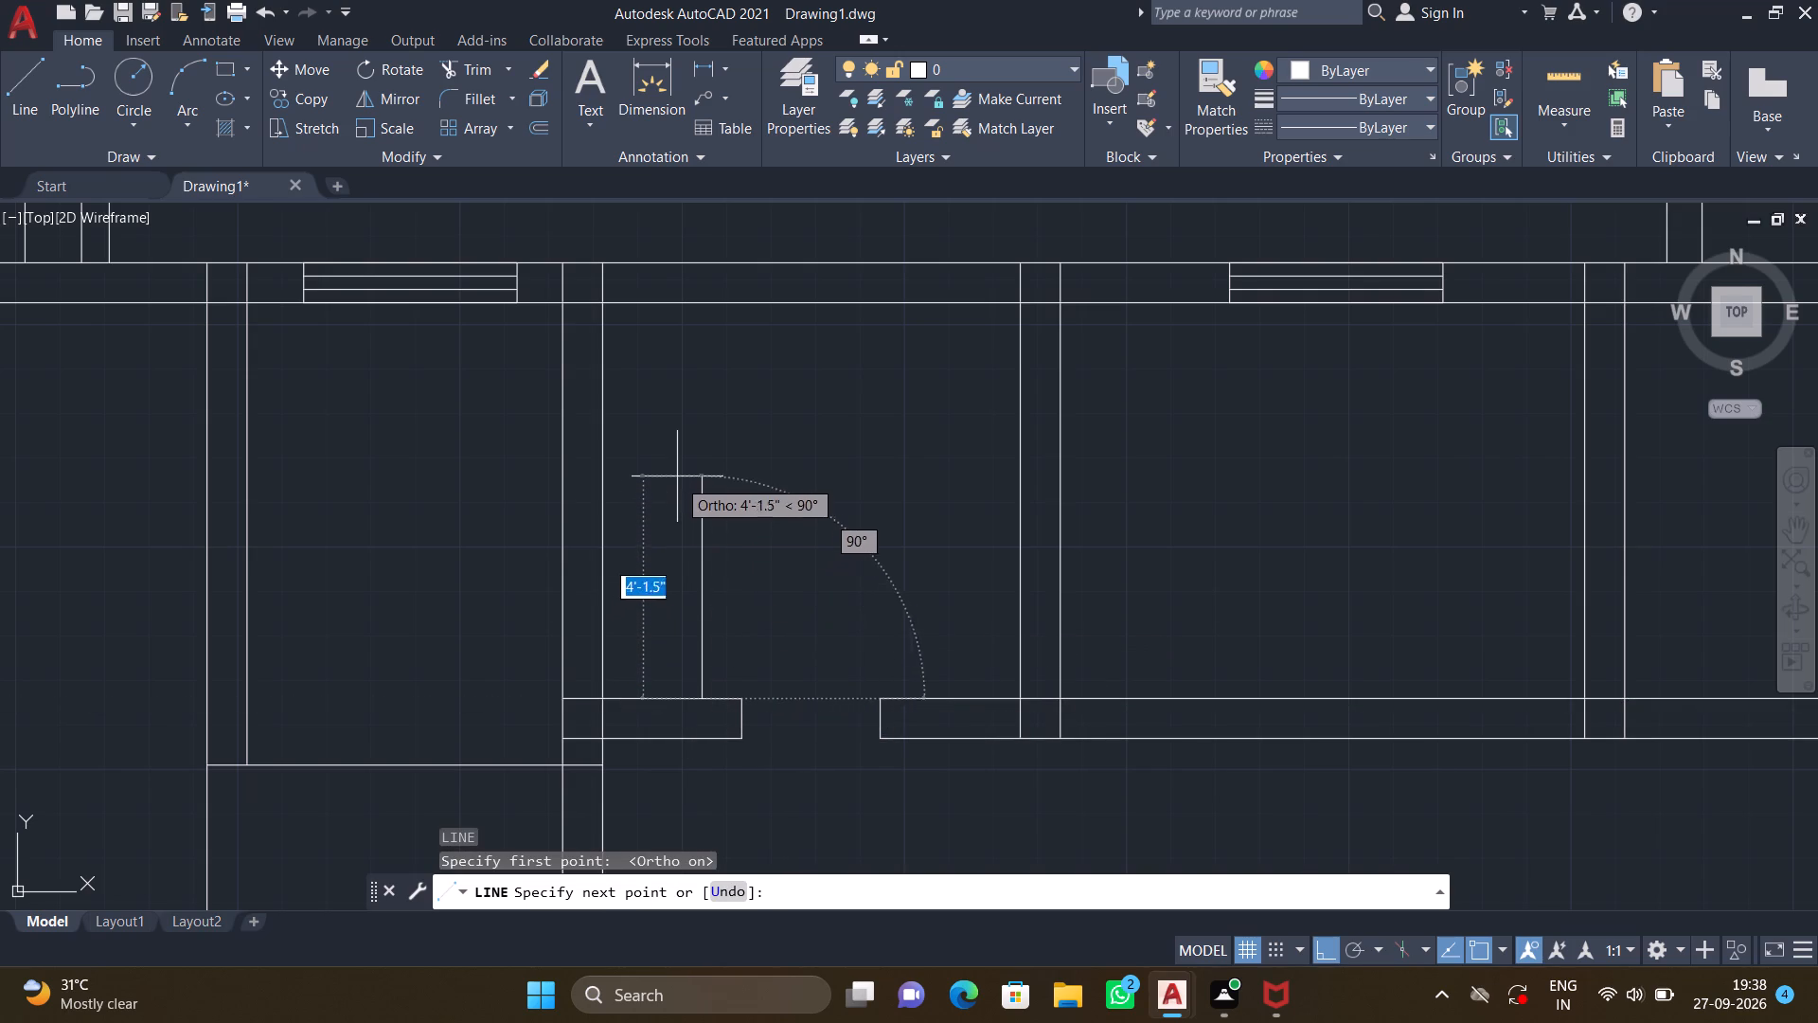
pyautogui.click(699, 401)
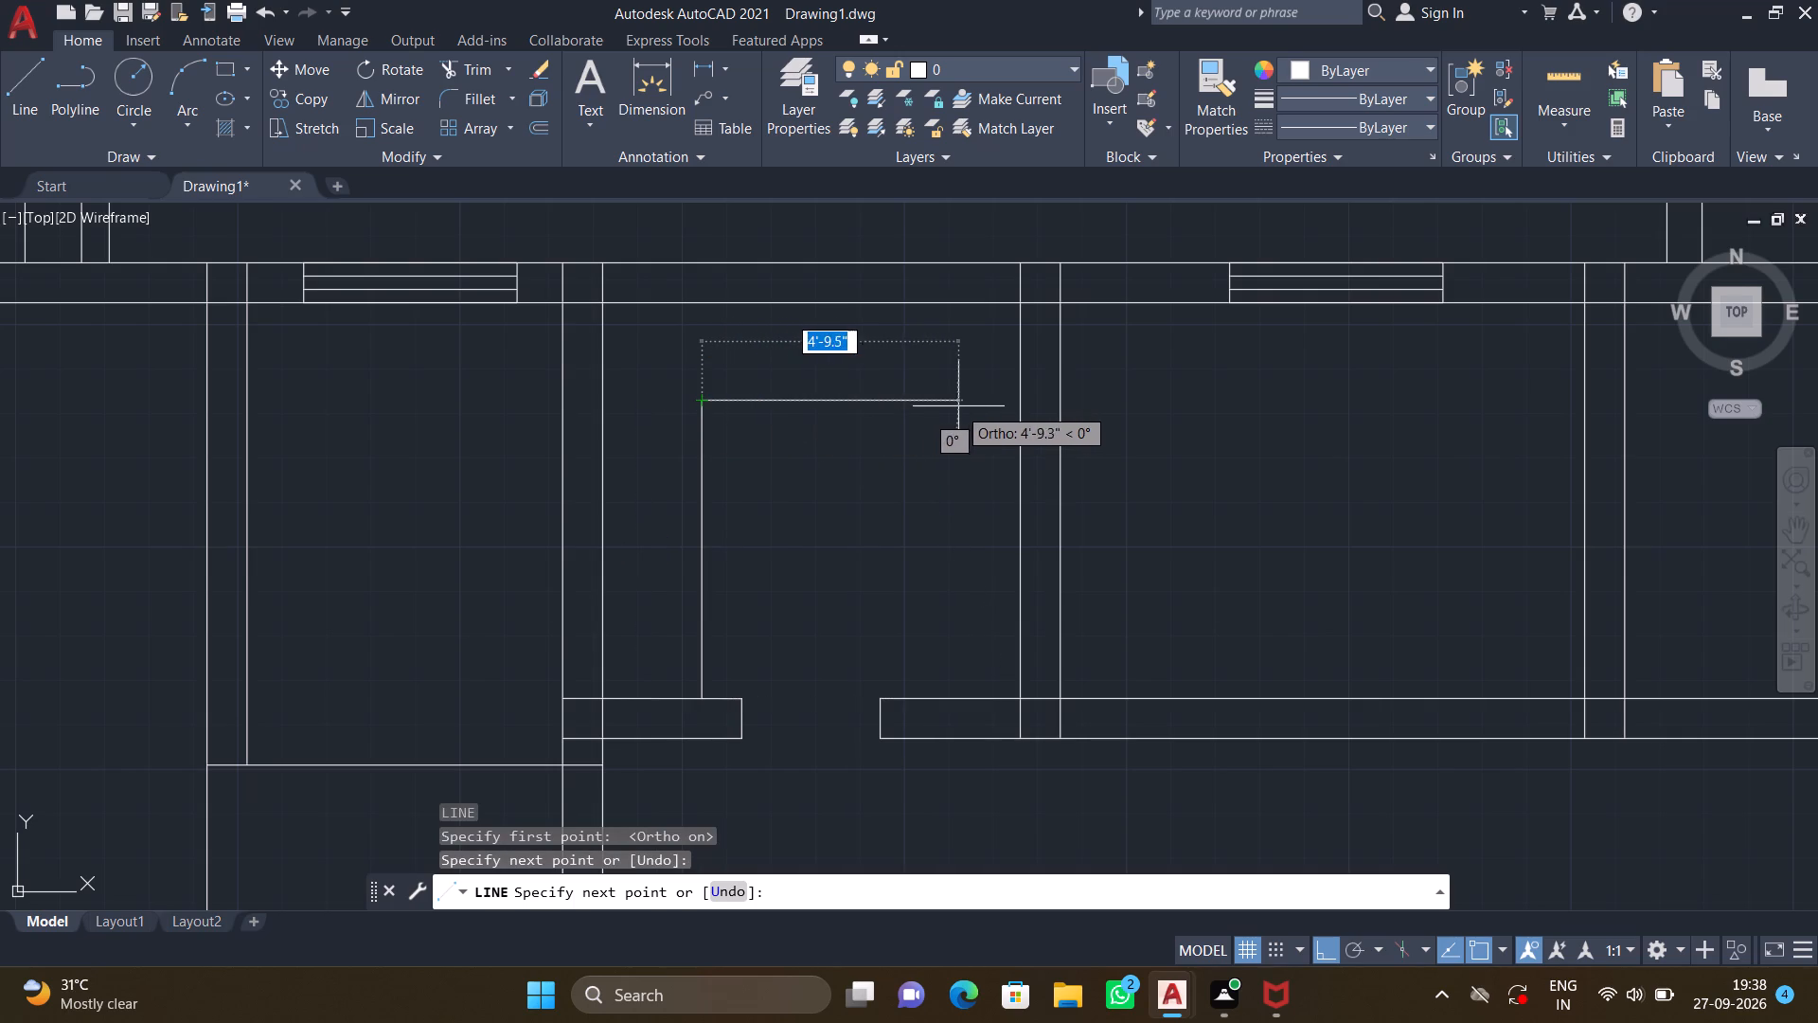
pyautogui.click(1025, 405)
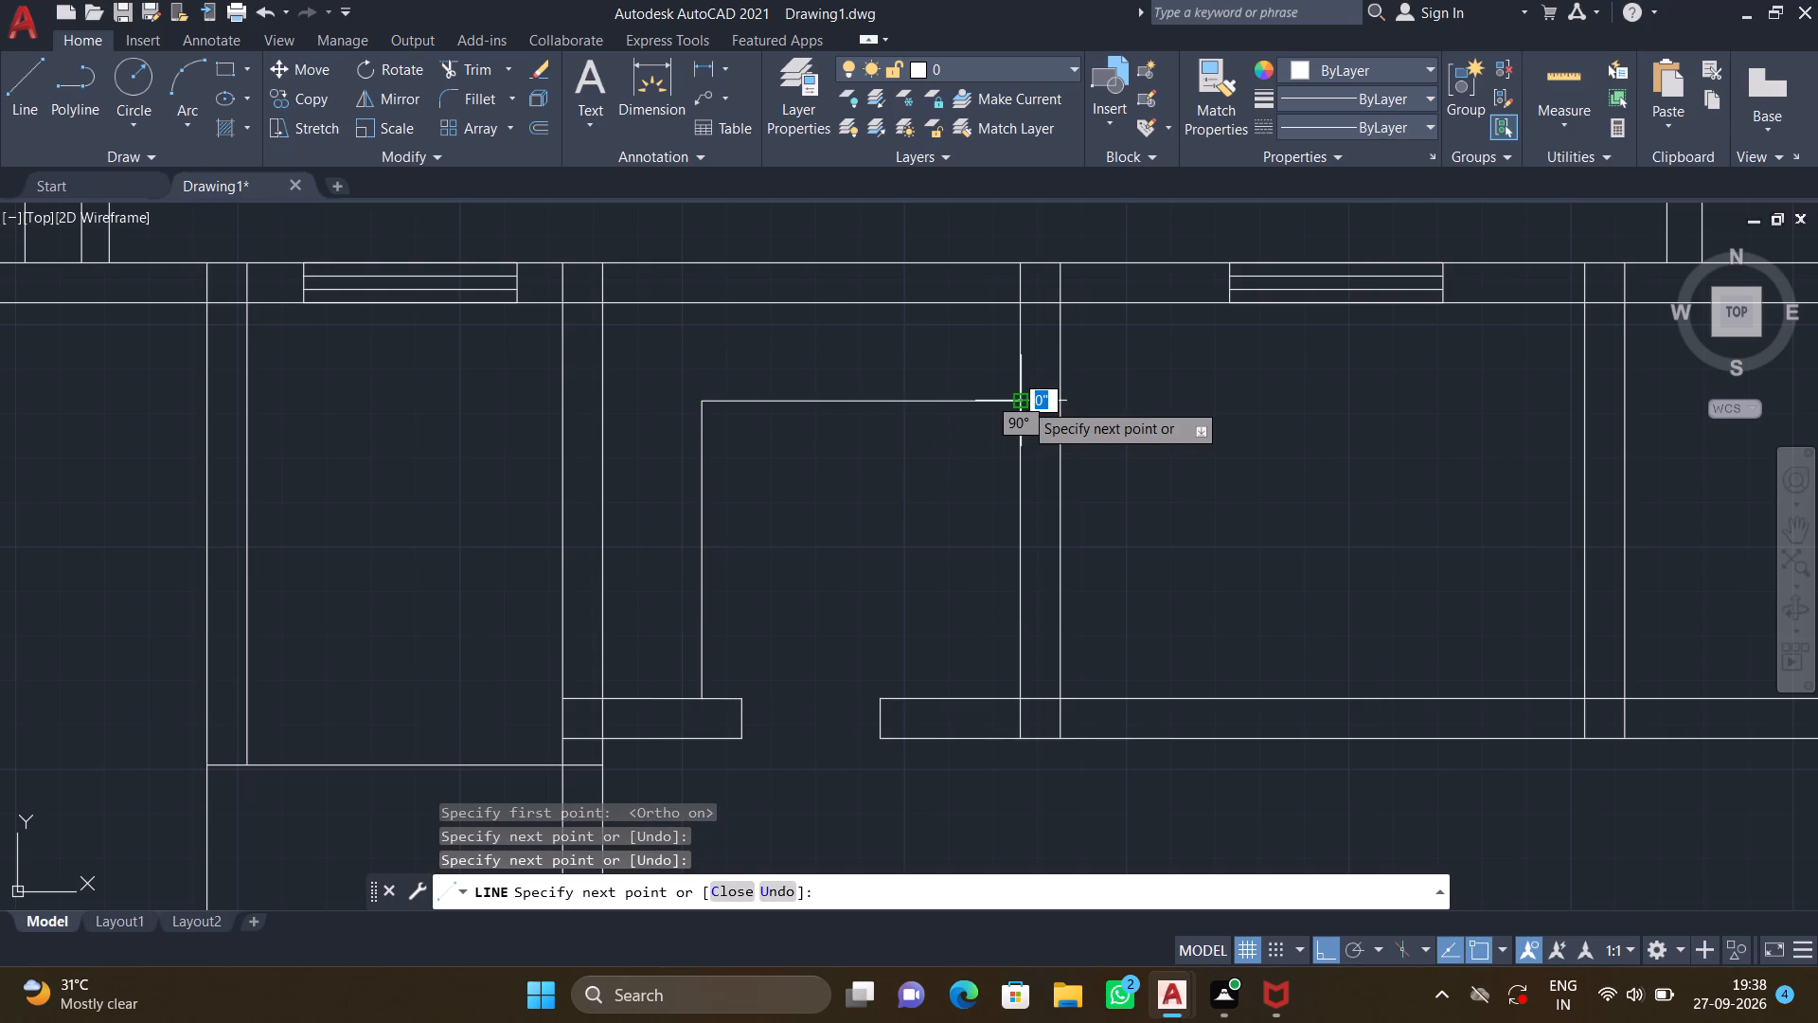
pyautogui.press('Return')
# Look over the upper rooms and the rest of the floor plan down to its bottom wall.
pyautogui.scroll(-2, 952, 450)
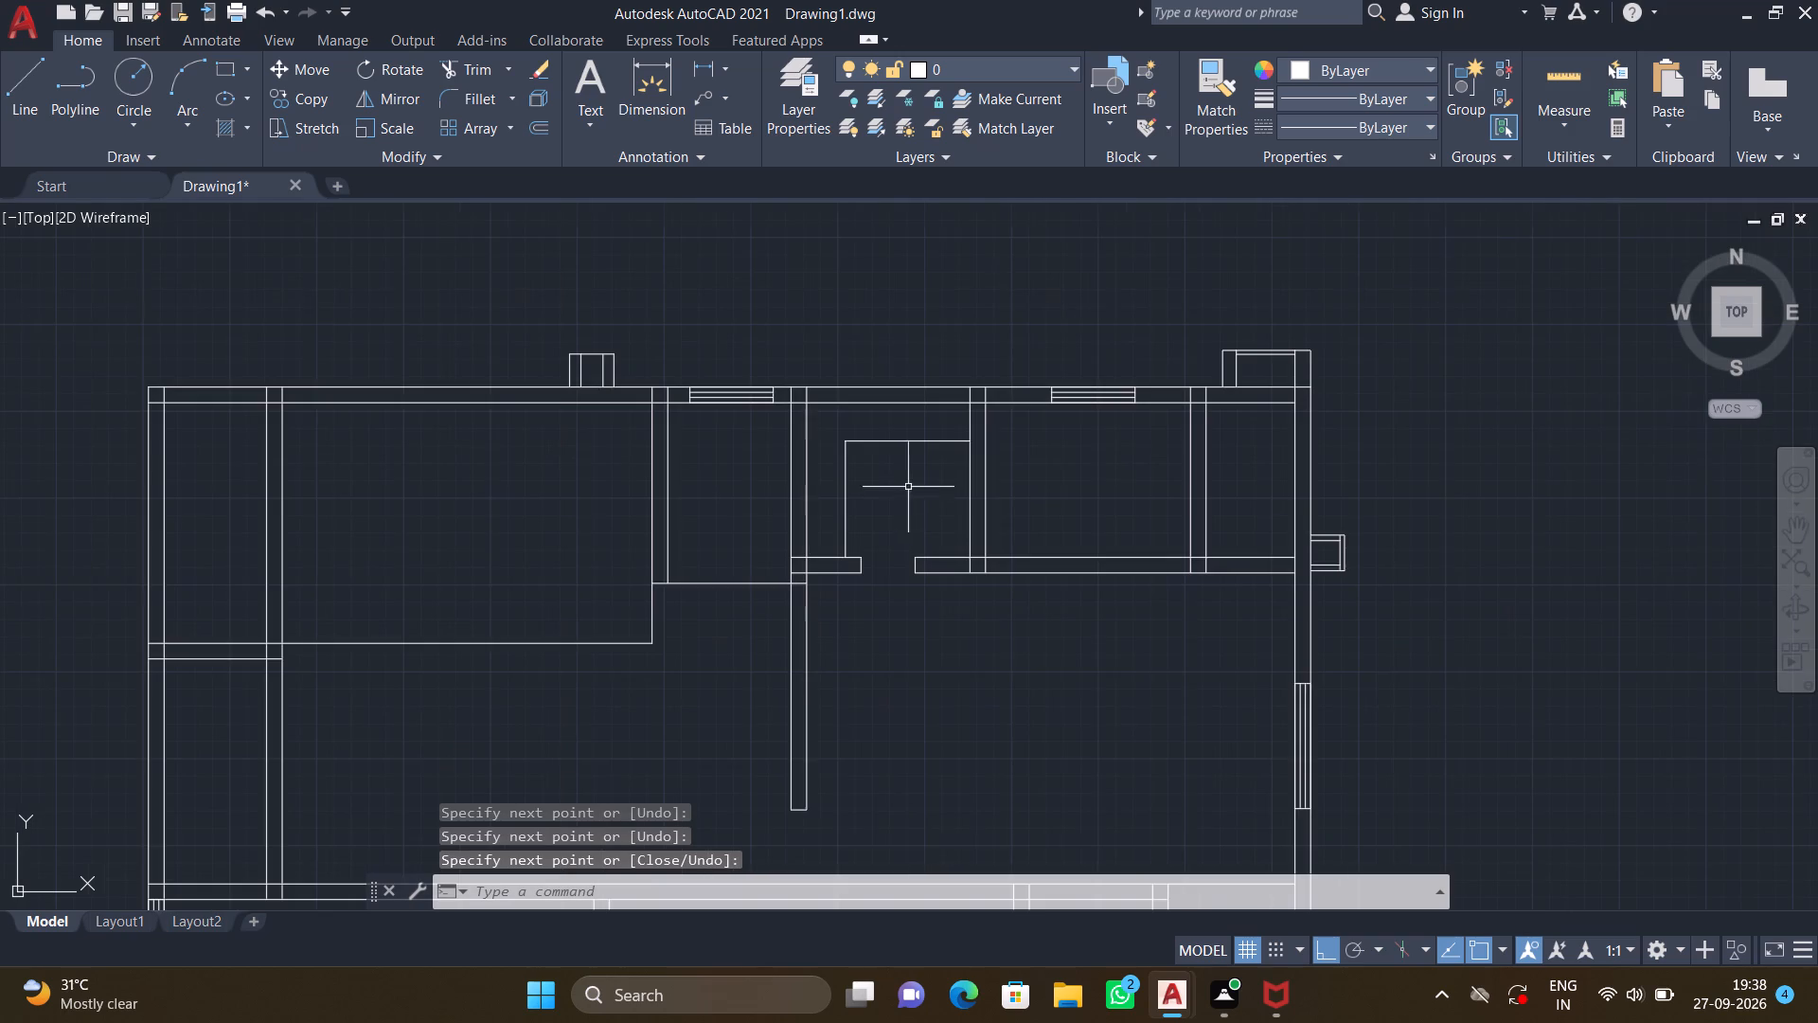
pyautogui.moveTo(886, 489); pyautogui.dragTo(889, 468, button='middle')
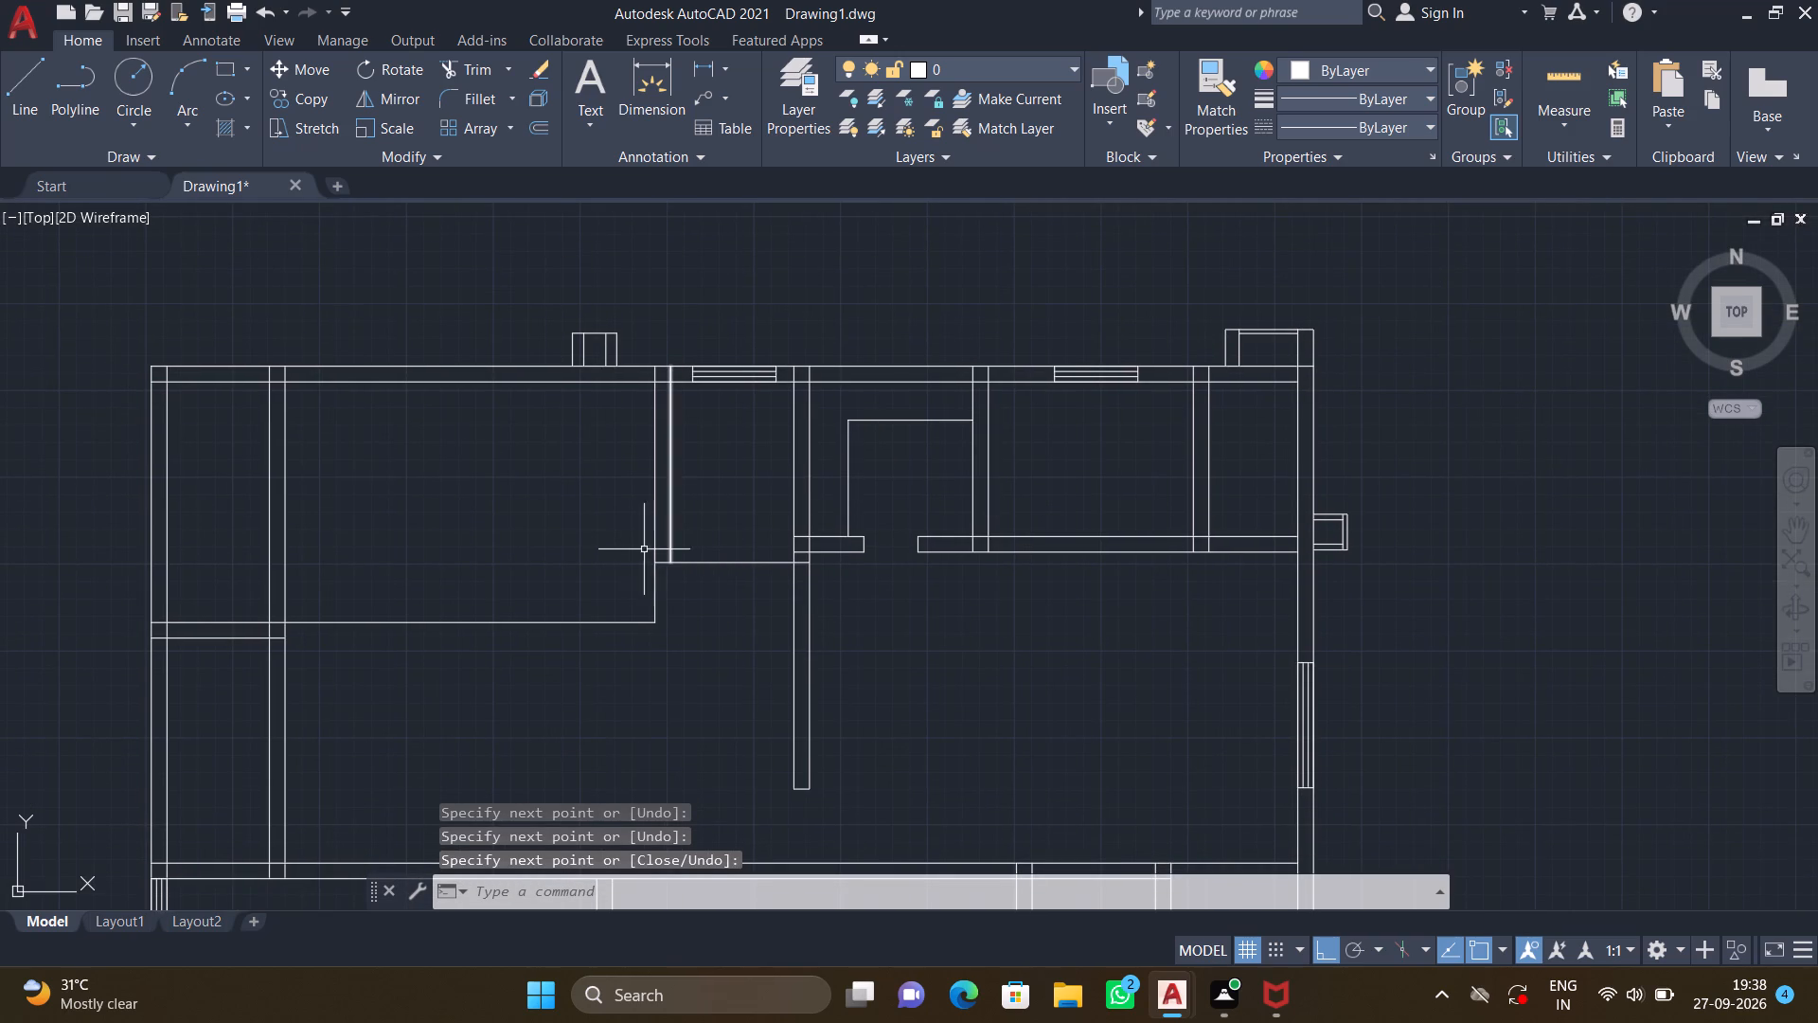
pyautogui.moveTo(622, 548); pyautogui.dragTo(790, 537, button='middle')
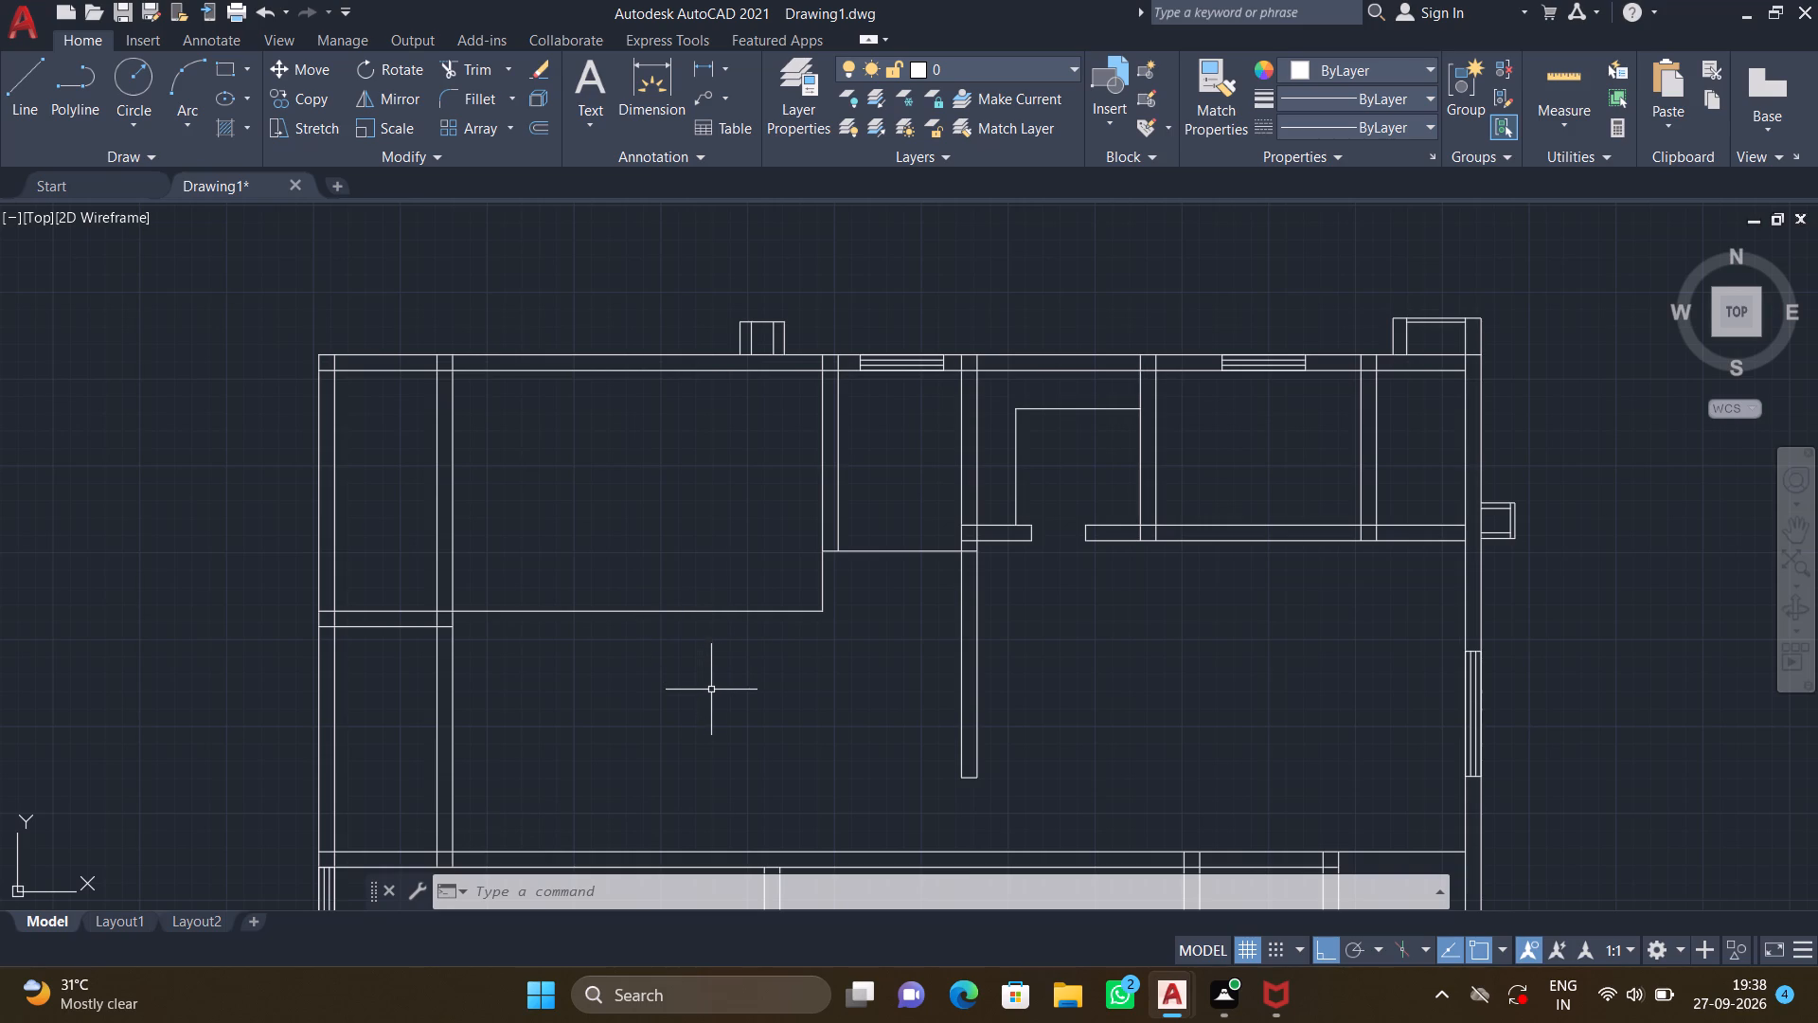
pyautogui.scroll(-1, 715, 705)
pyautogui.moveTo(724, 724); pyautogui.dragTo(724, 720, button='middle')
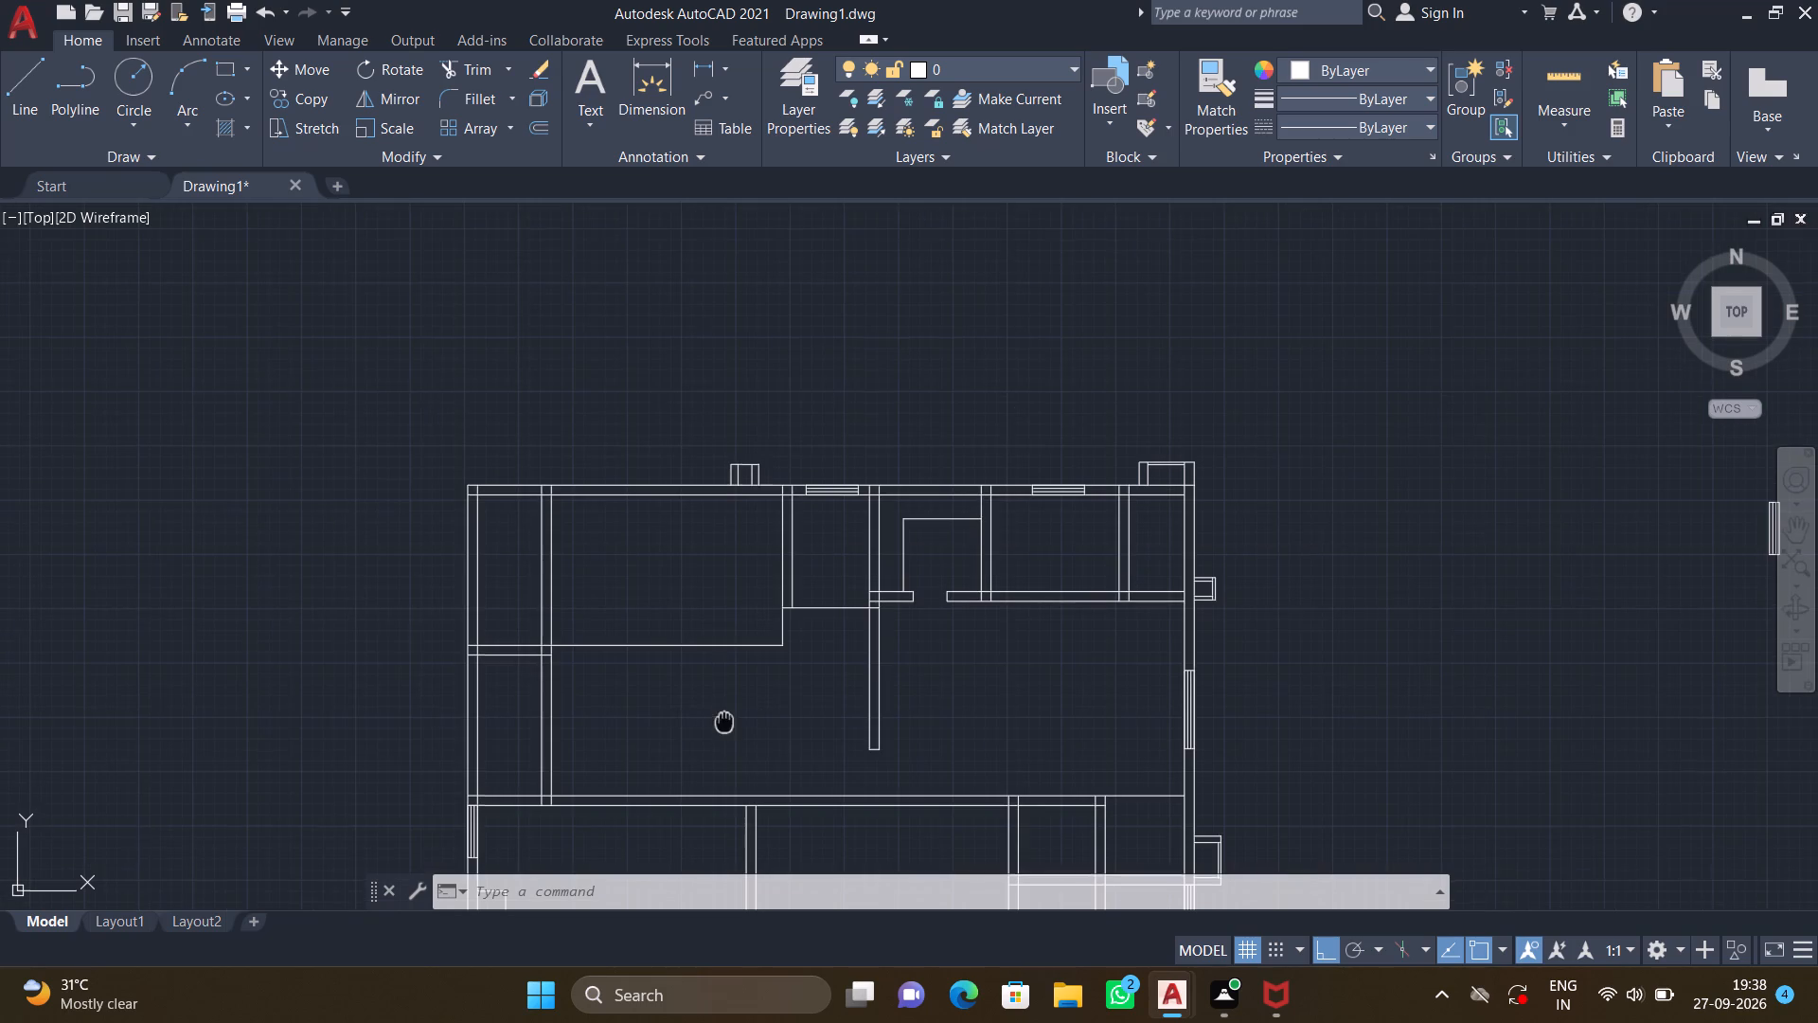
pyautogui.moveTo(724, 720); pyautogui.dragTo(690, 670, button='middle')
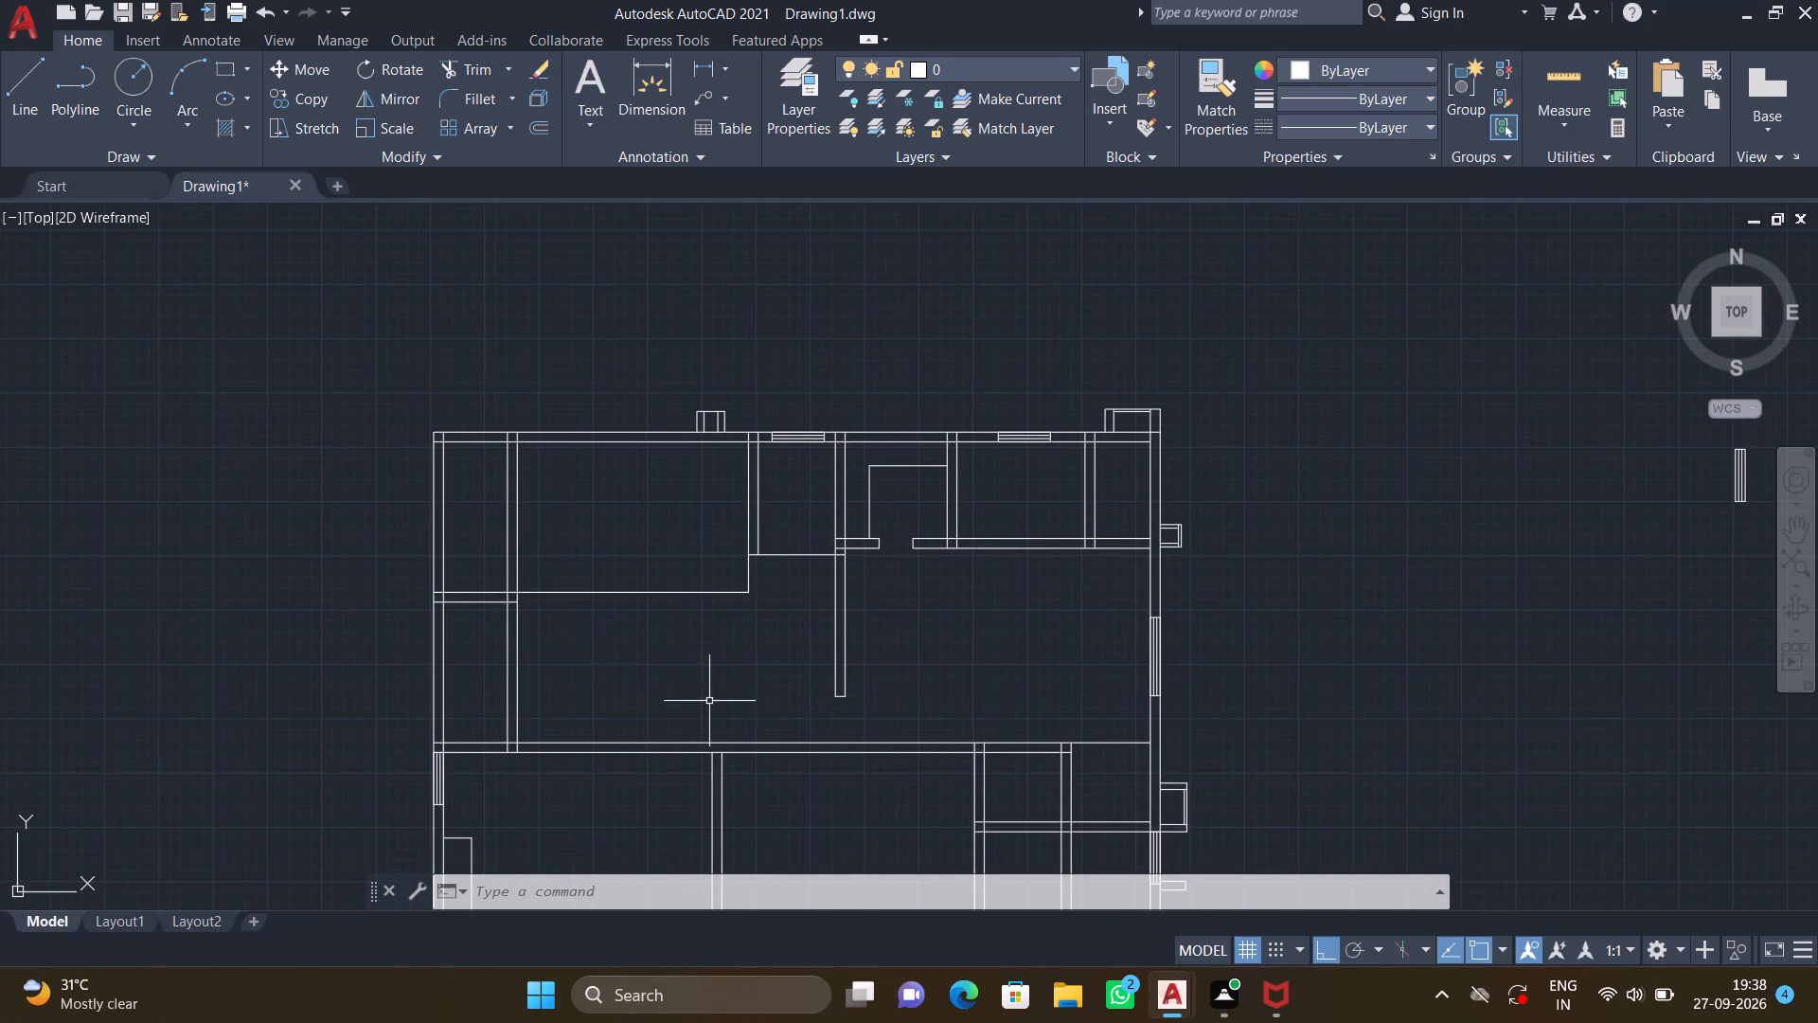
pyautogui.scroll(-1, 710, 703)
pyautogui.moveTo(704, 703); pyautogui.dragTo(711, 634, button='middle')
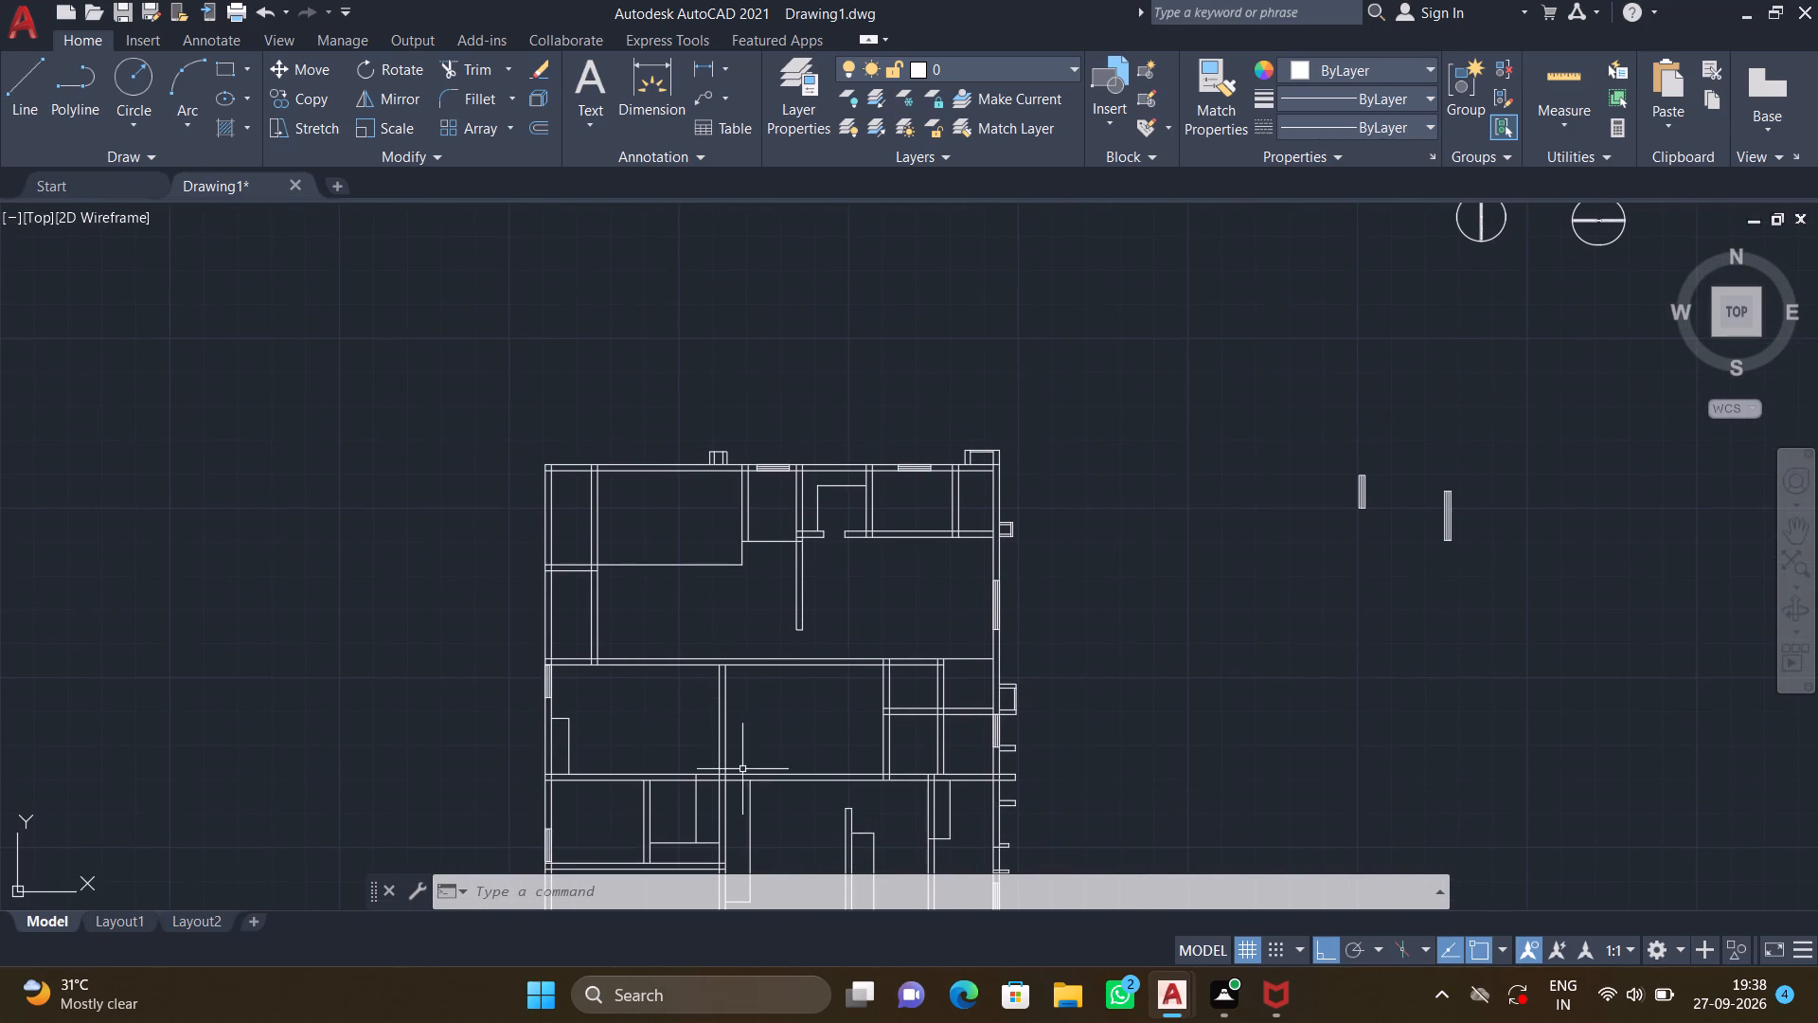
pyautogui.moveTo(696, 781); pyautogui.dragTo(687, 619, button='middle')
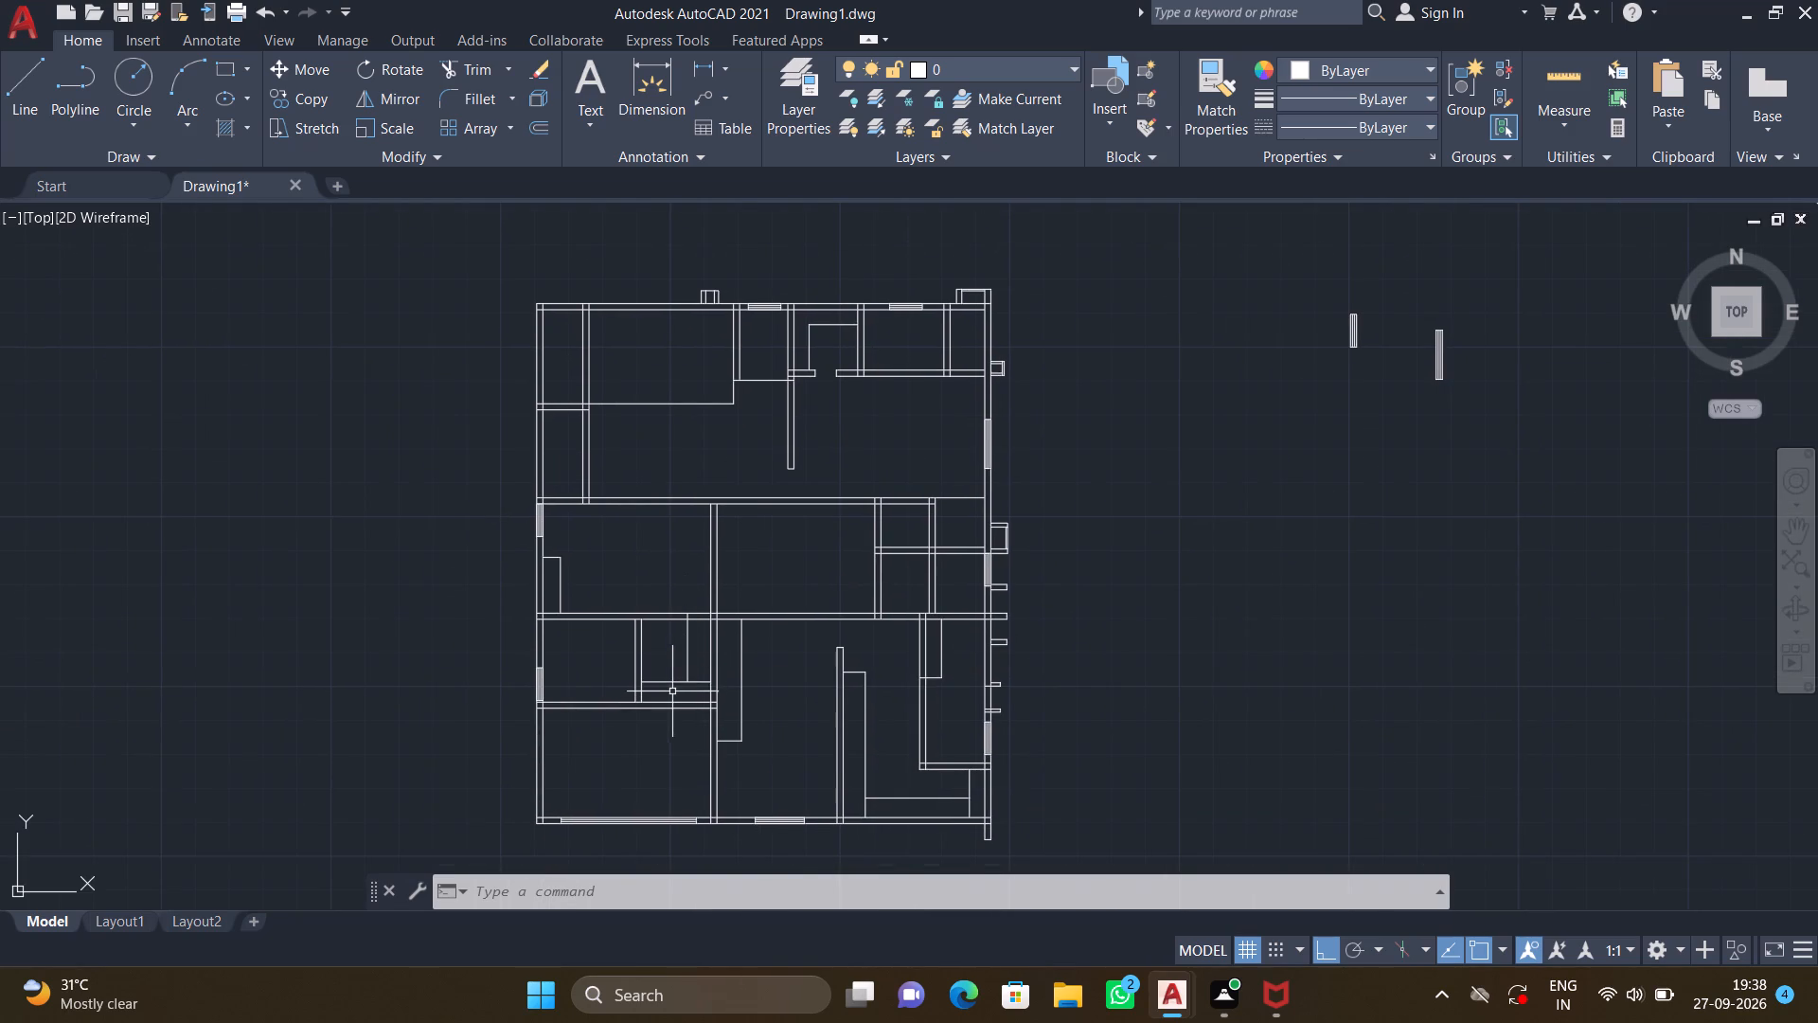
pyautogui.moveTo(668, 700); pyautogui.dragTo(668, 621, button='middle')
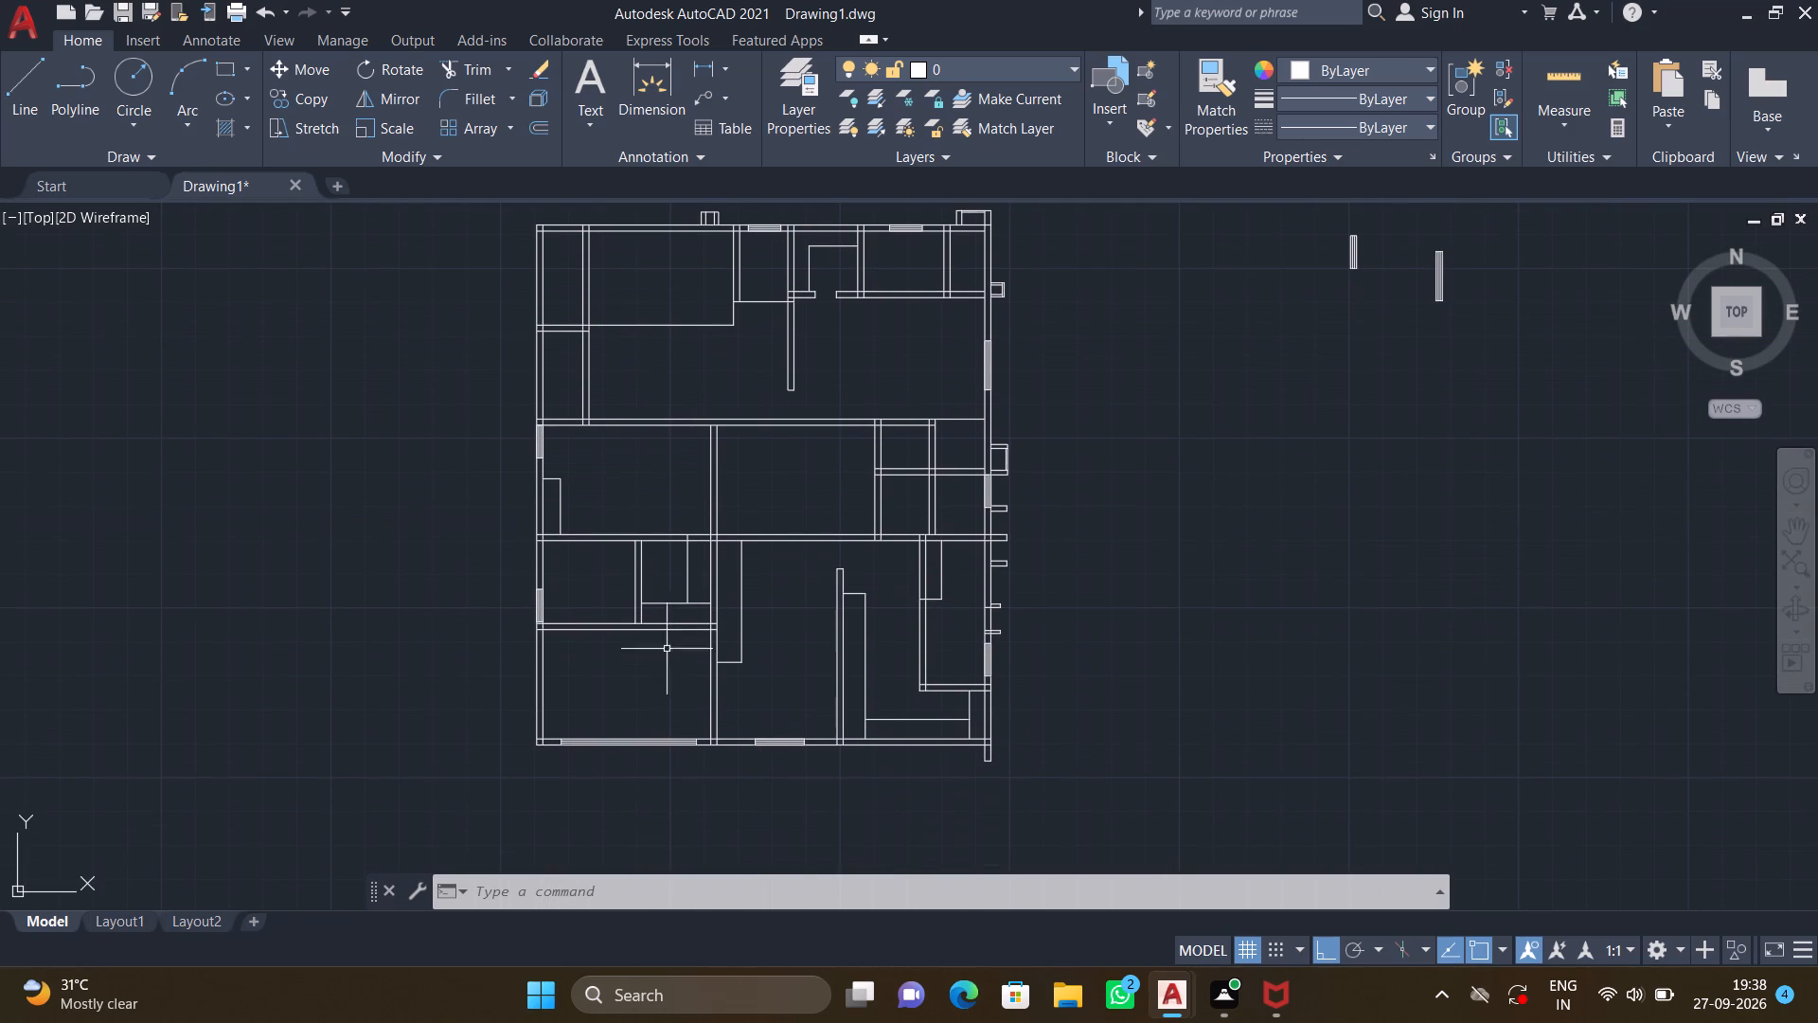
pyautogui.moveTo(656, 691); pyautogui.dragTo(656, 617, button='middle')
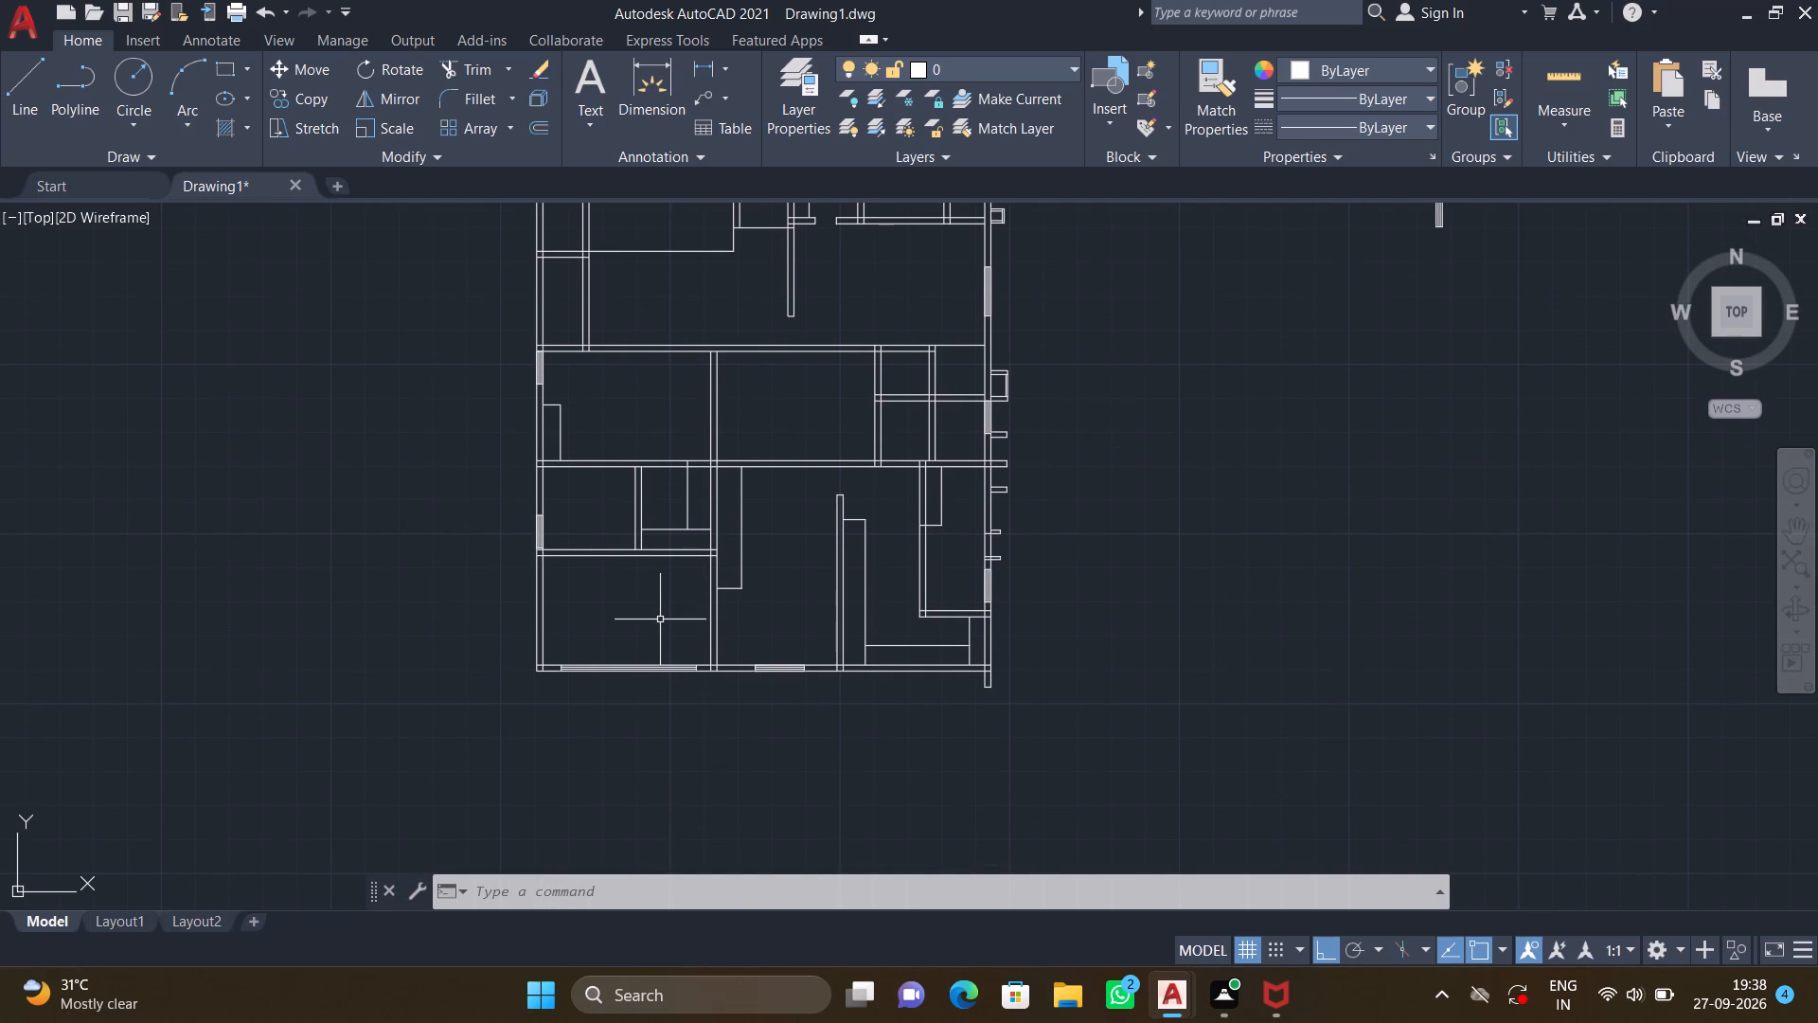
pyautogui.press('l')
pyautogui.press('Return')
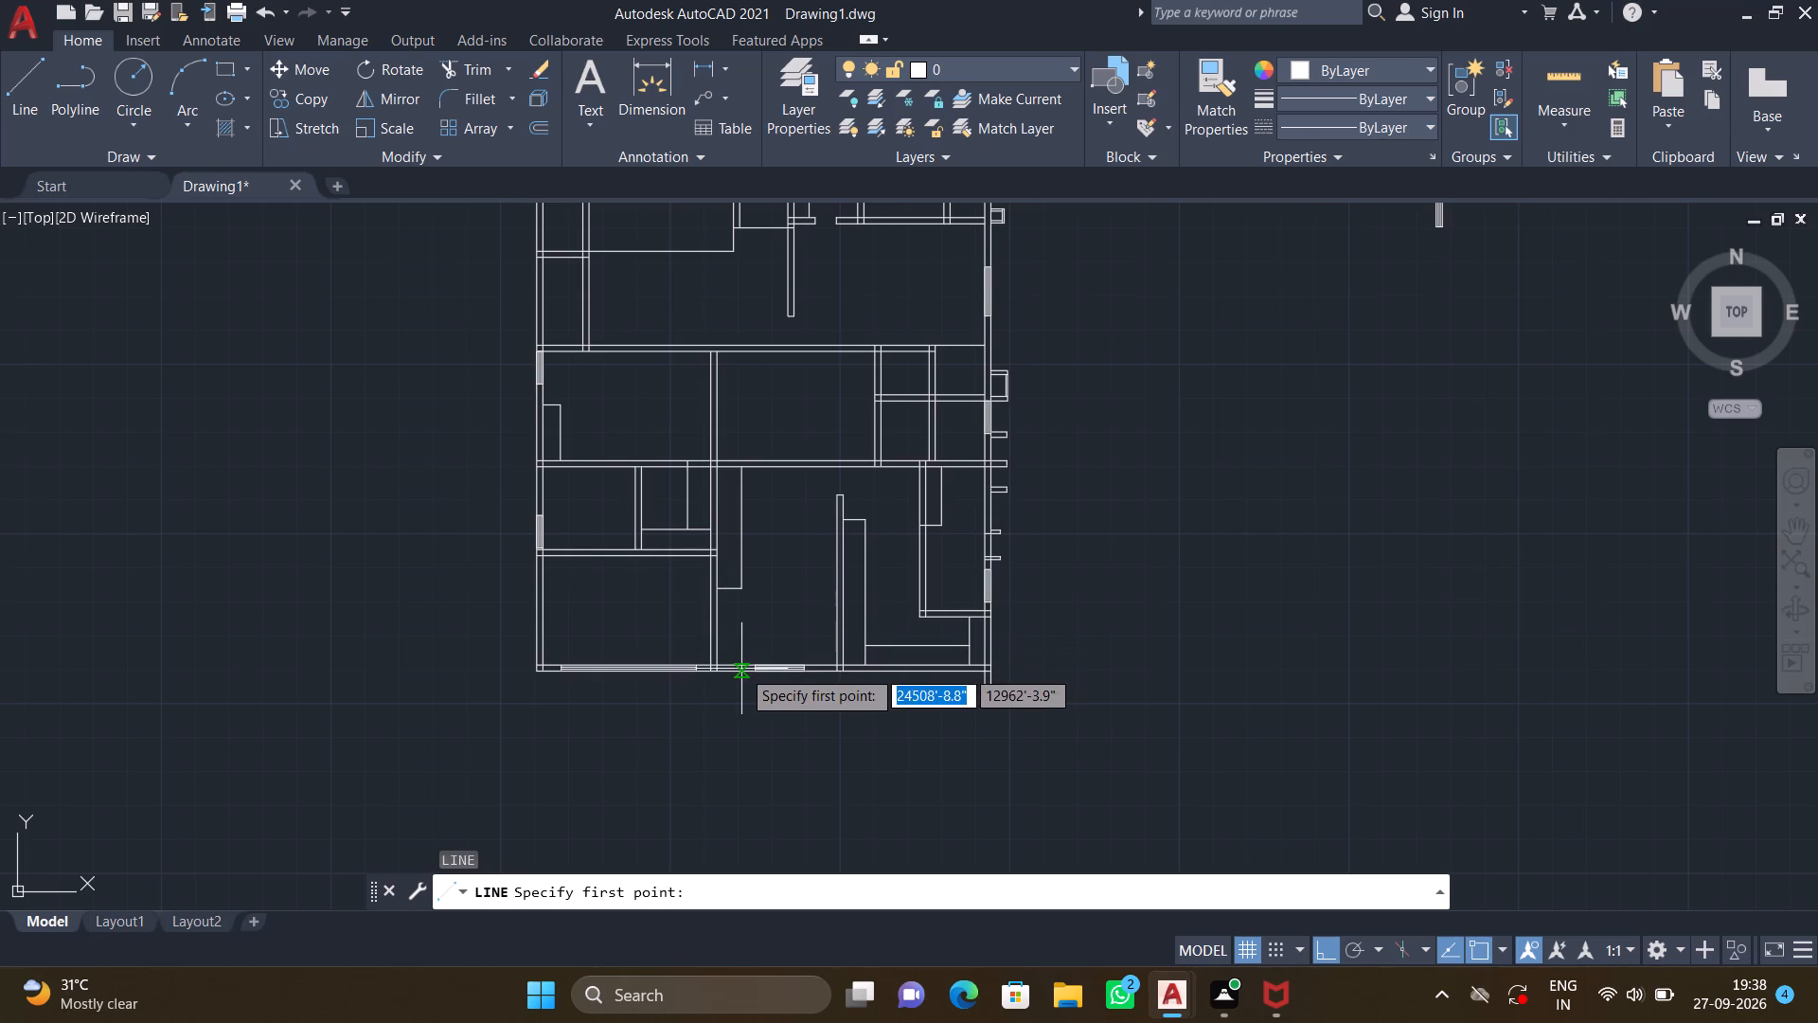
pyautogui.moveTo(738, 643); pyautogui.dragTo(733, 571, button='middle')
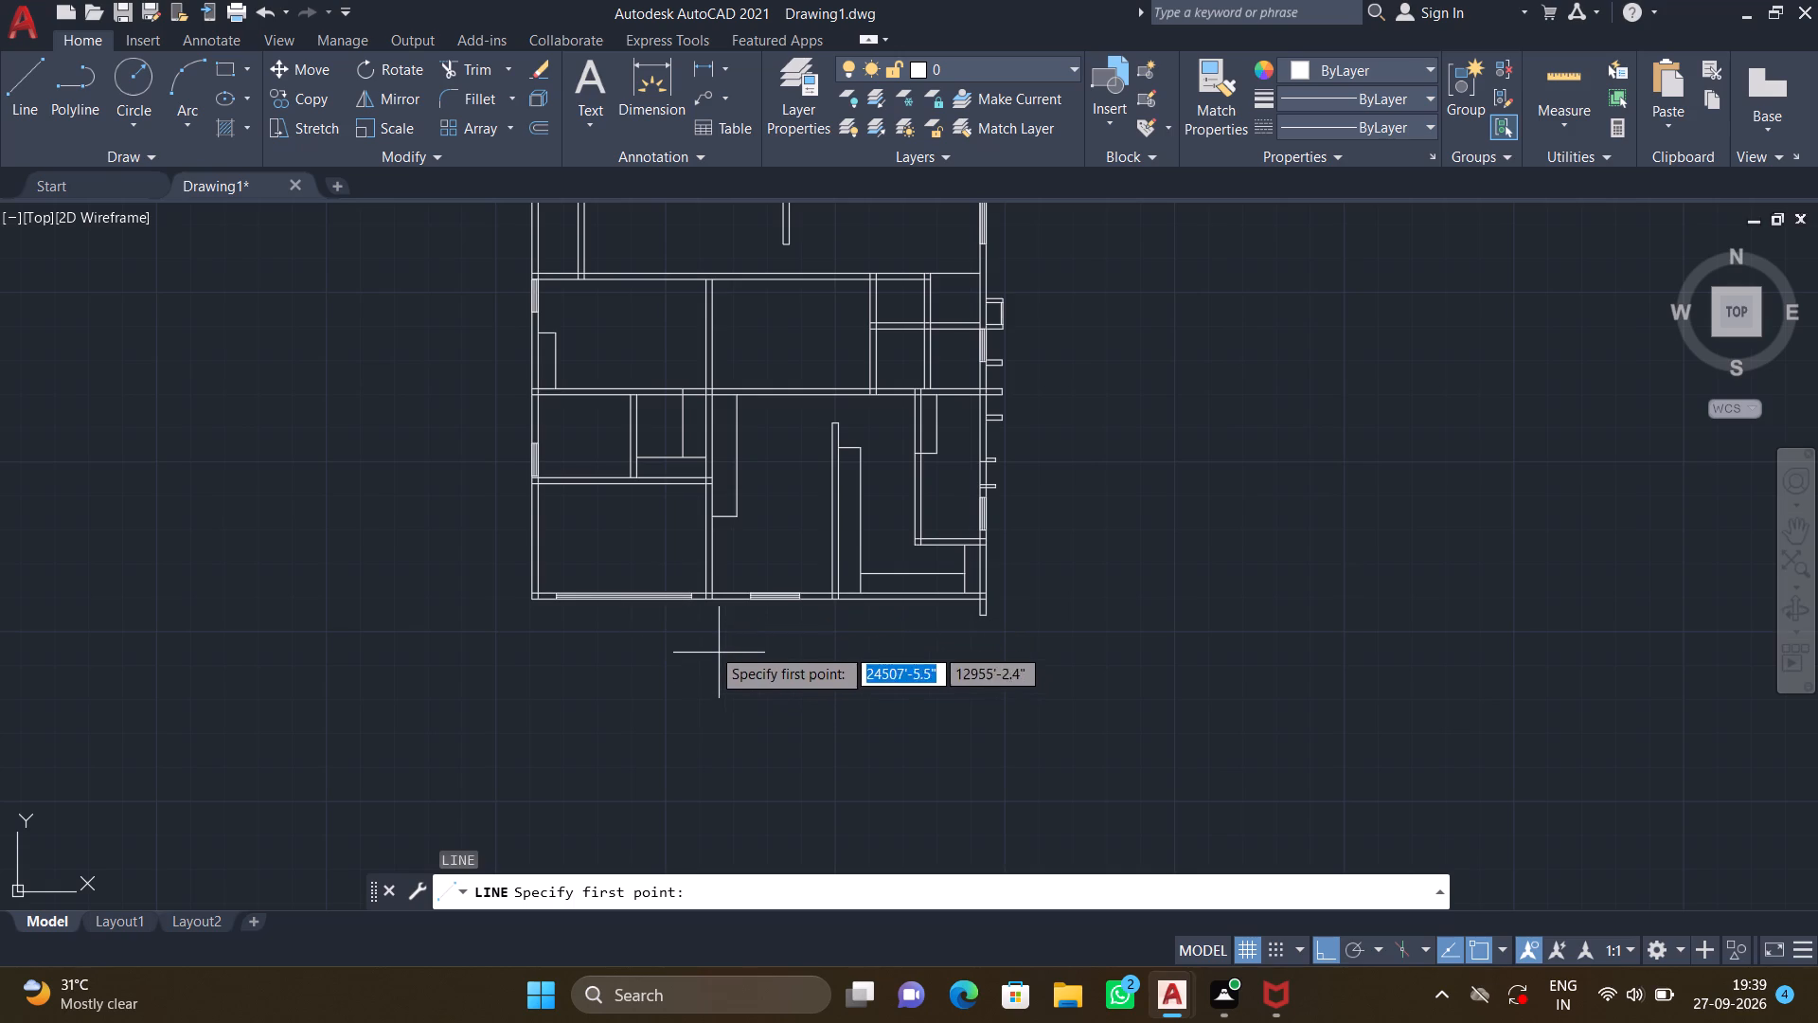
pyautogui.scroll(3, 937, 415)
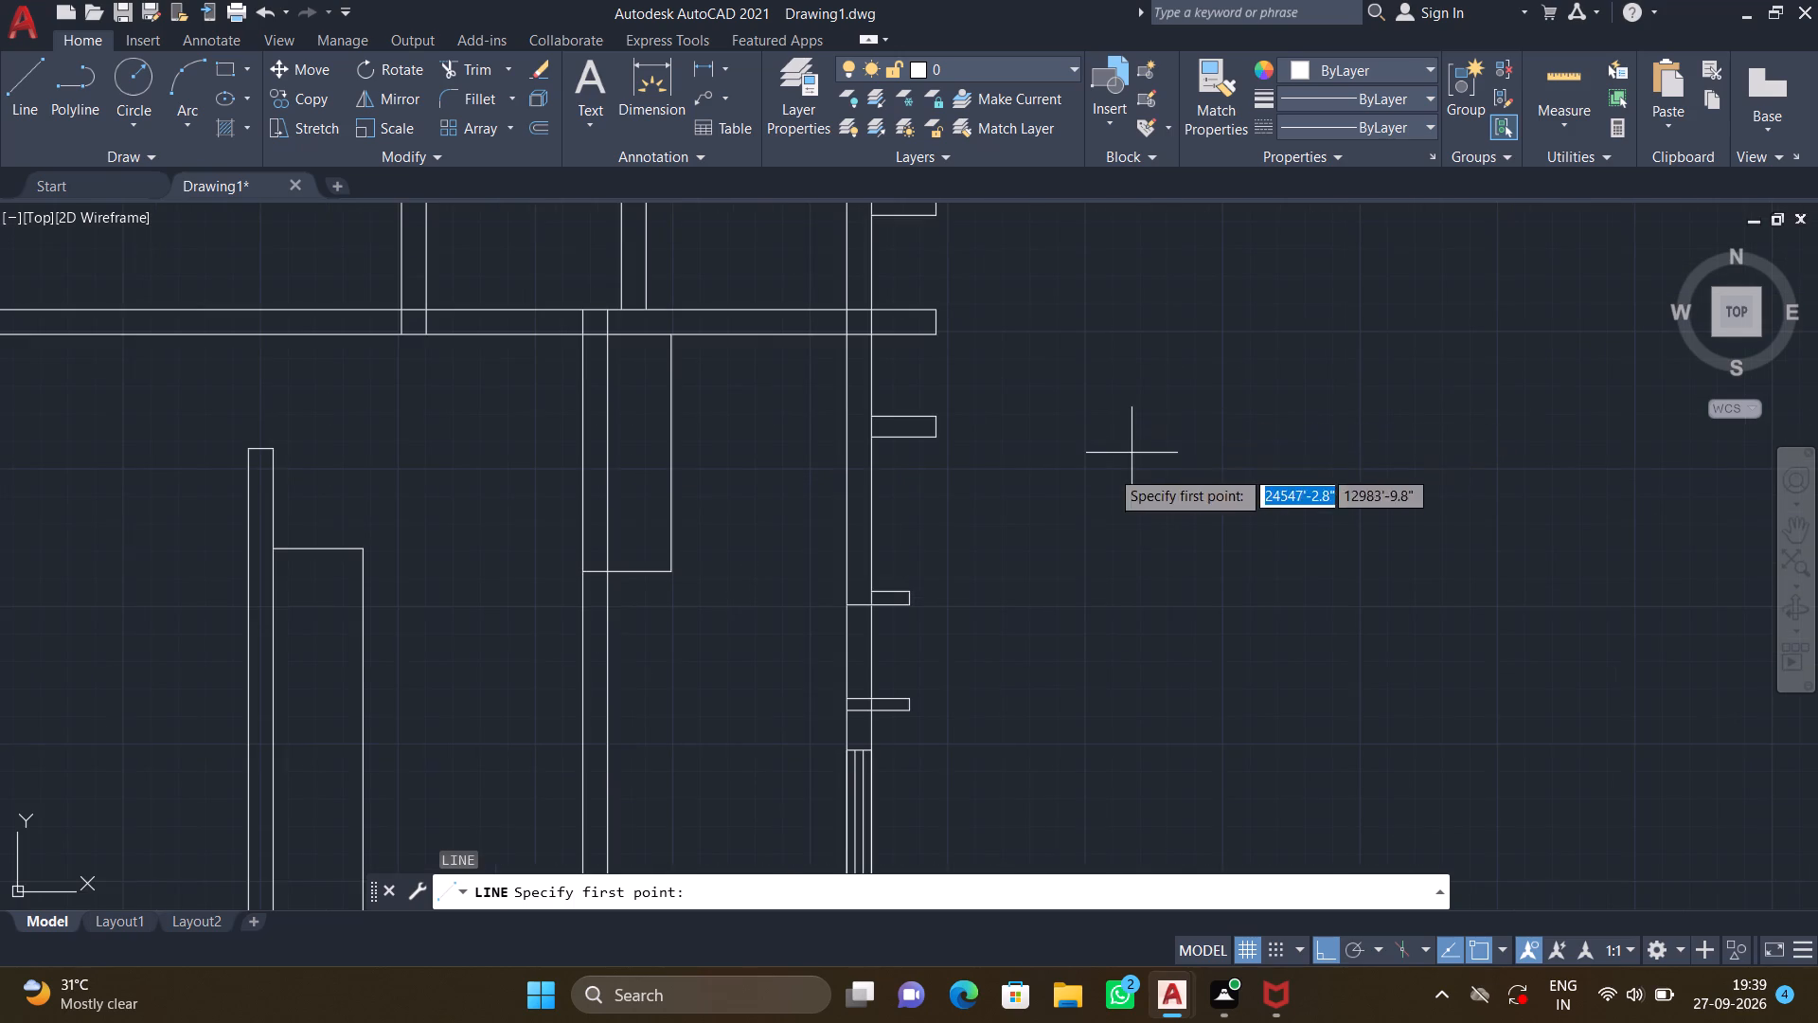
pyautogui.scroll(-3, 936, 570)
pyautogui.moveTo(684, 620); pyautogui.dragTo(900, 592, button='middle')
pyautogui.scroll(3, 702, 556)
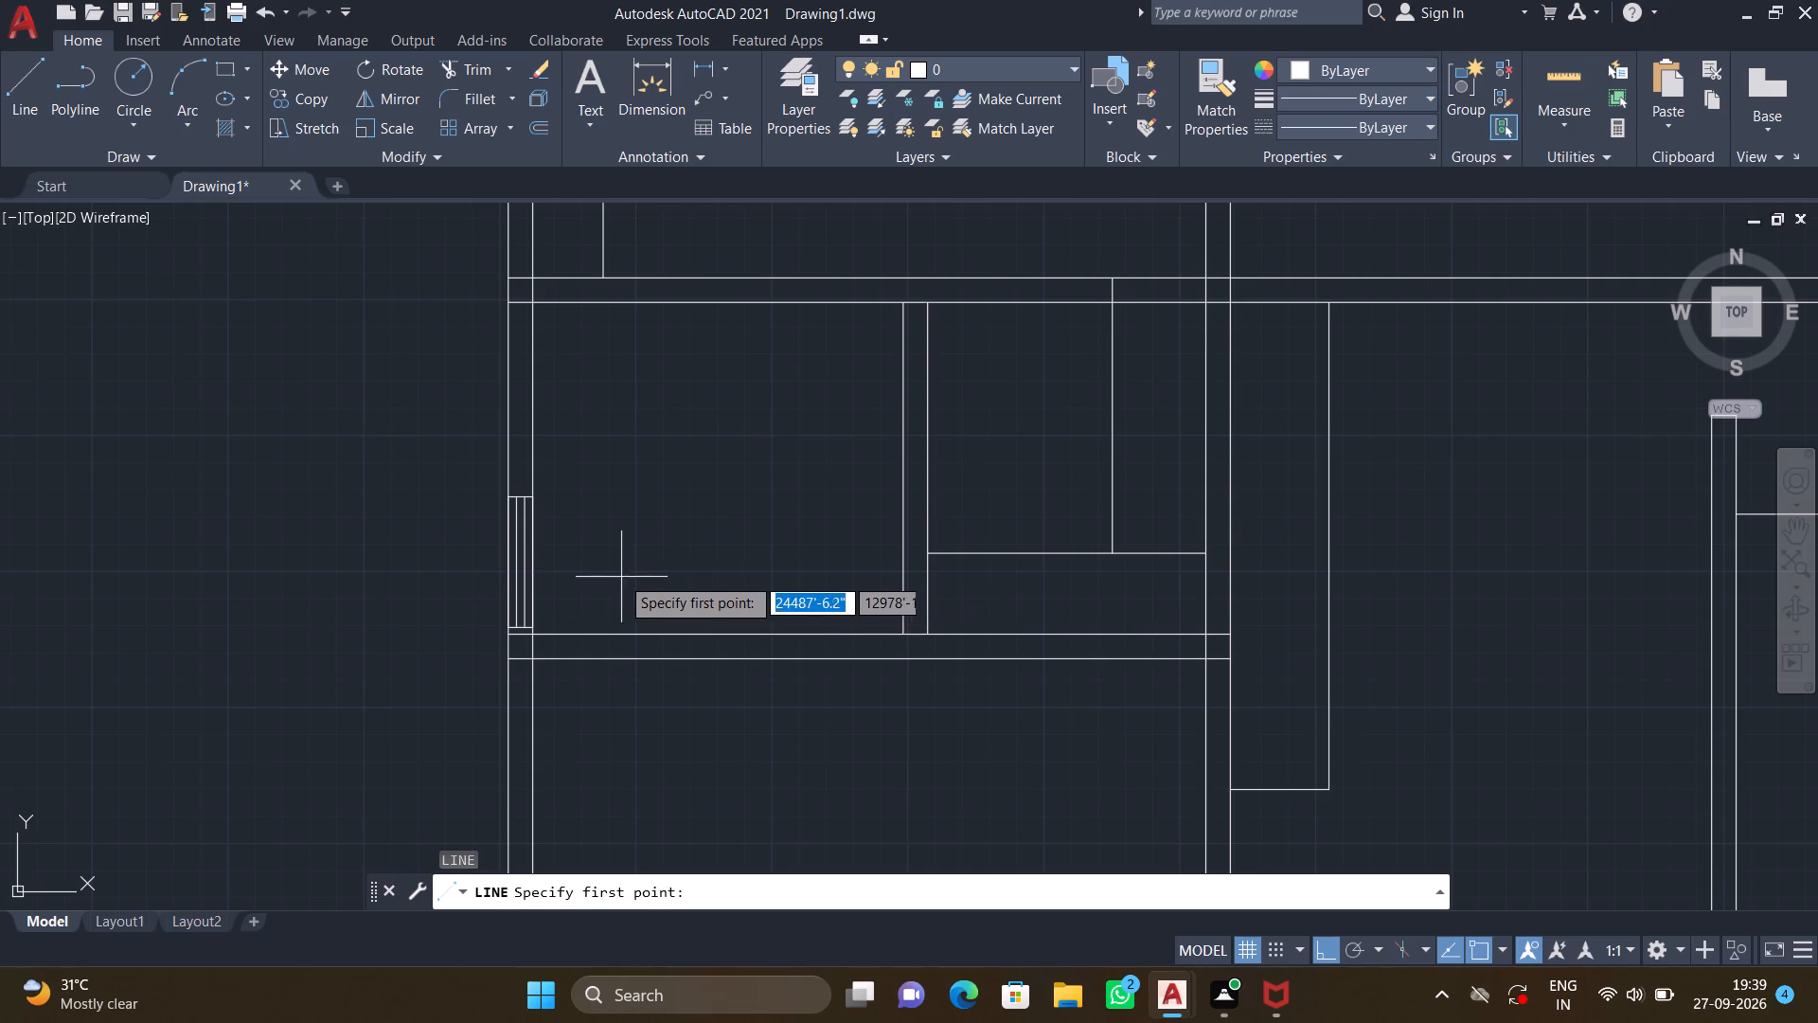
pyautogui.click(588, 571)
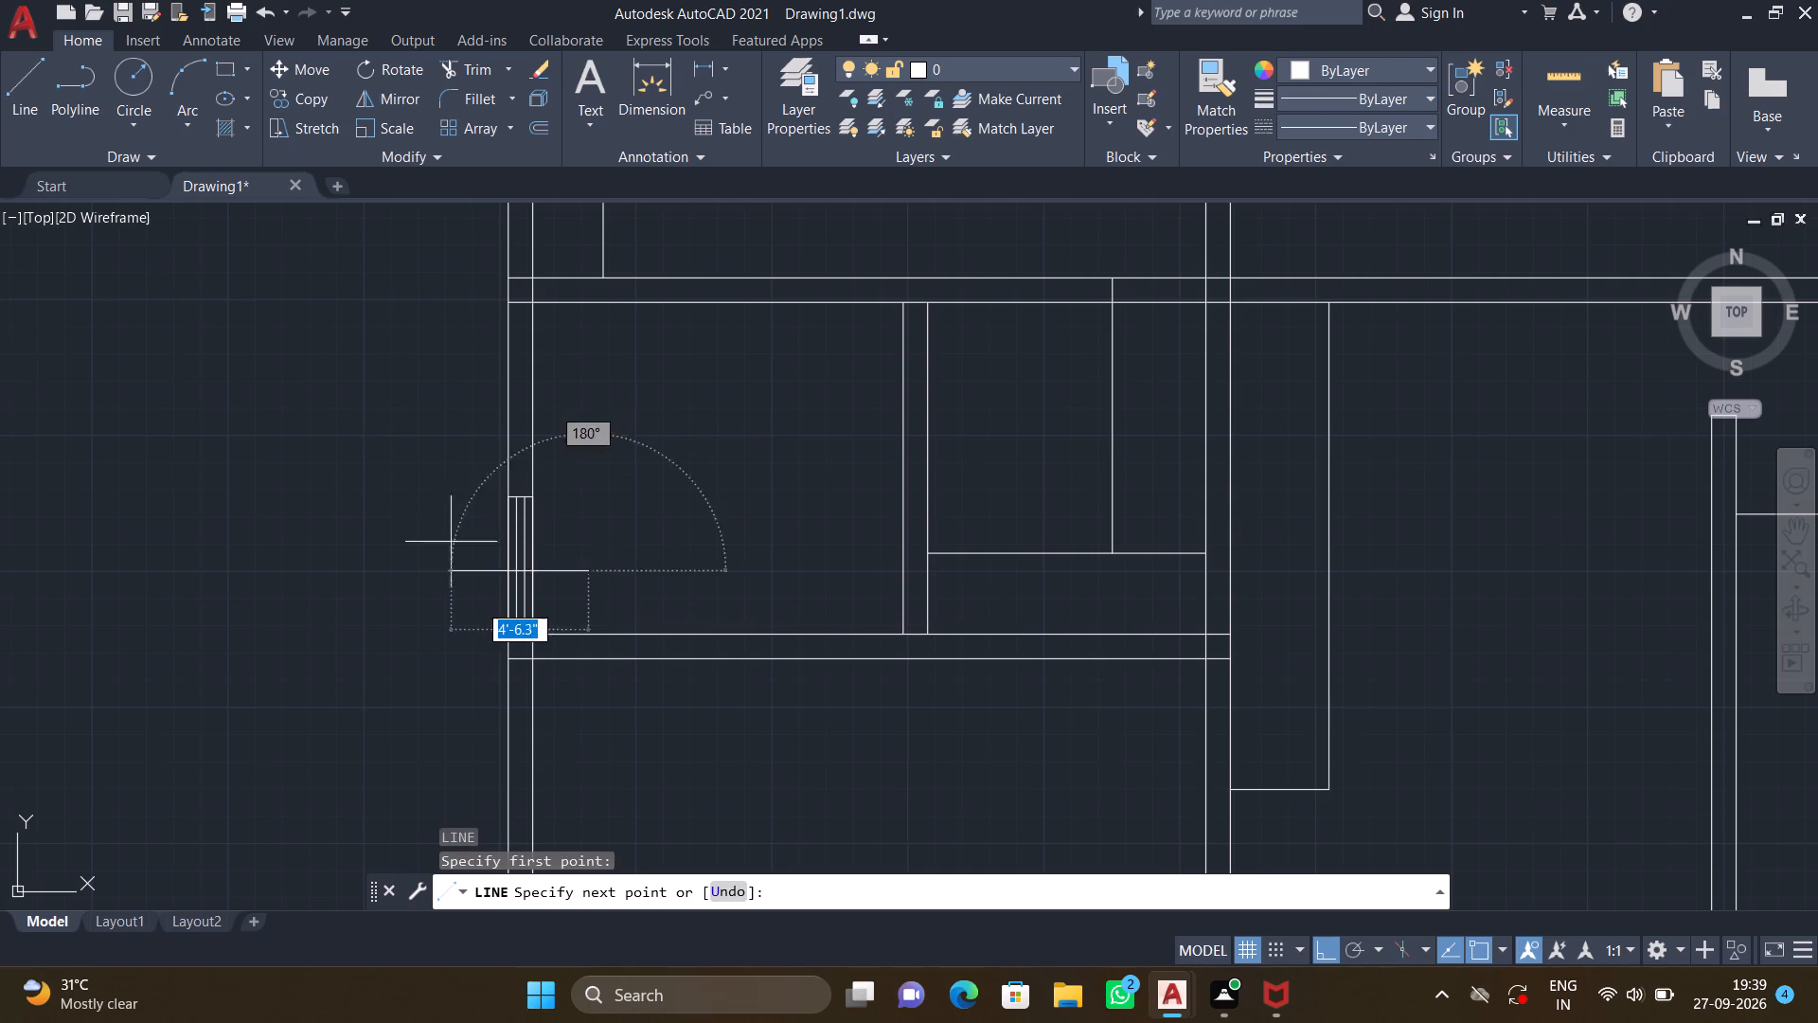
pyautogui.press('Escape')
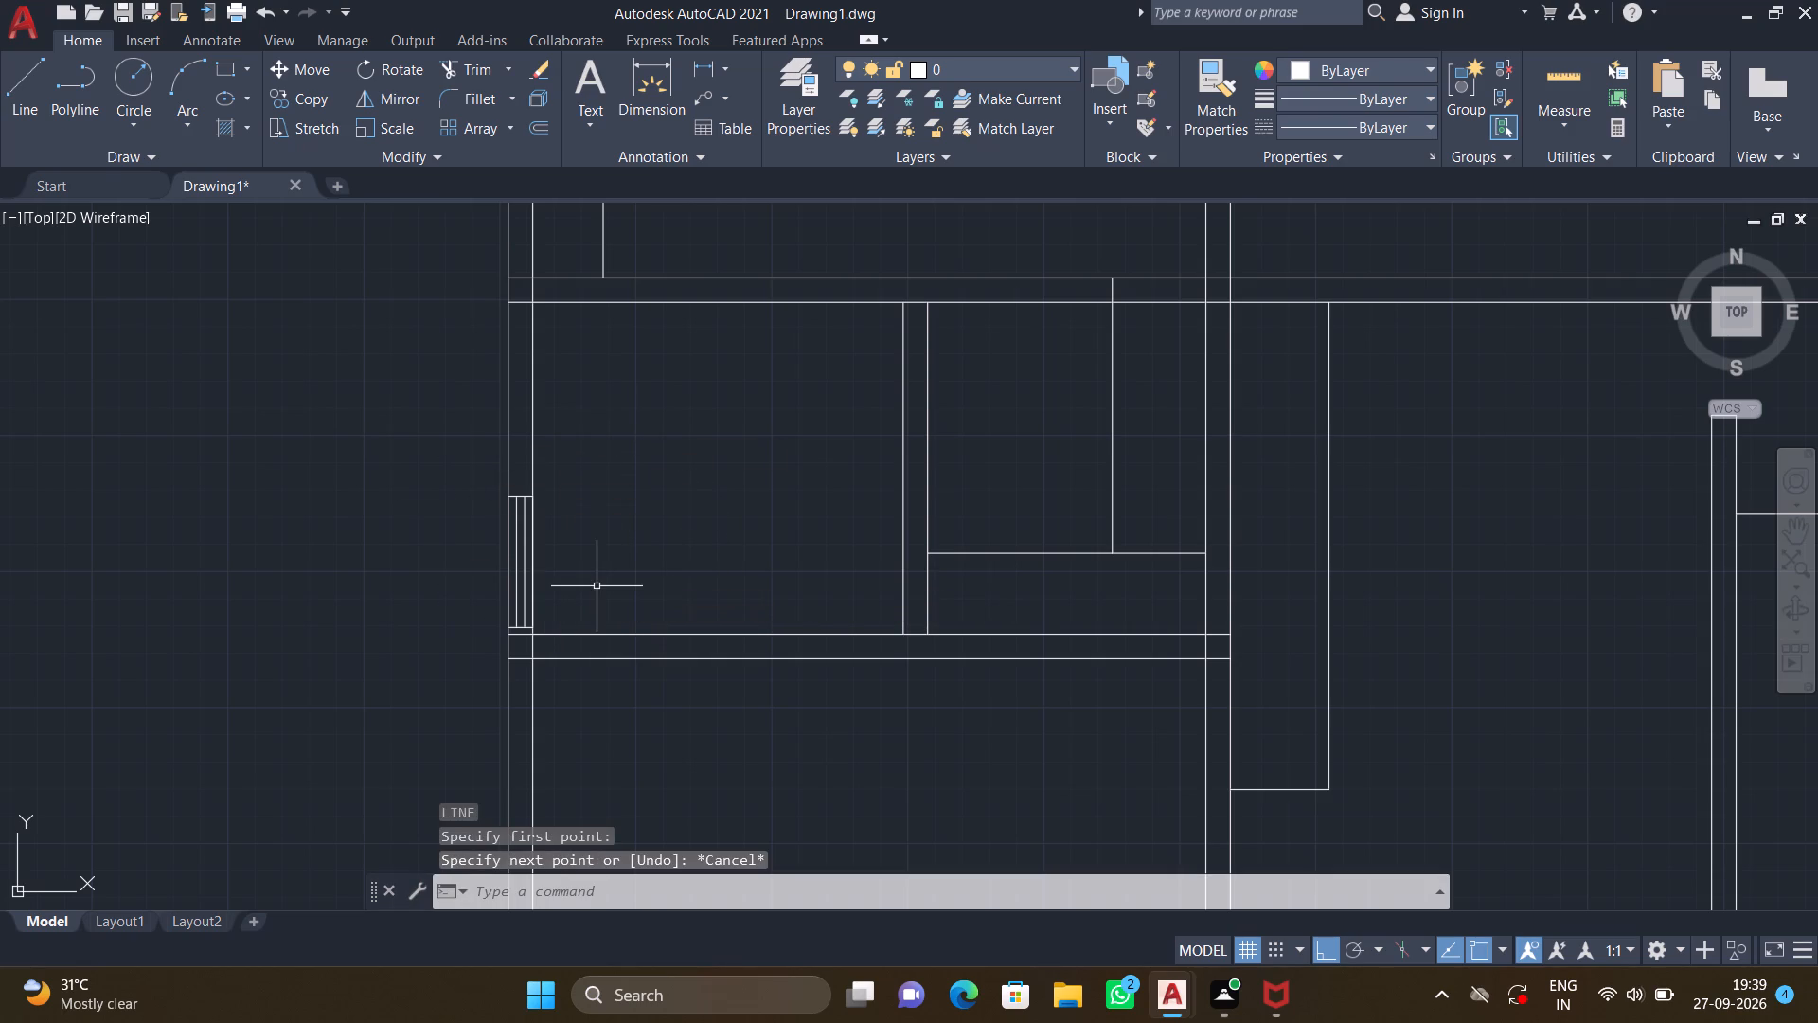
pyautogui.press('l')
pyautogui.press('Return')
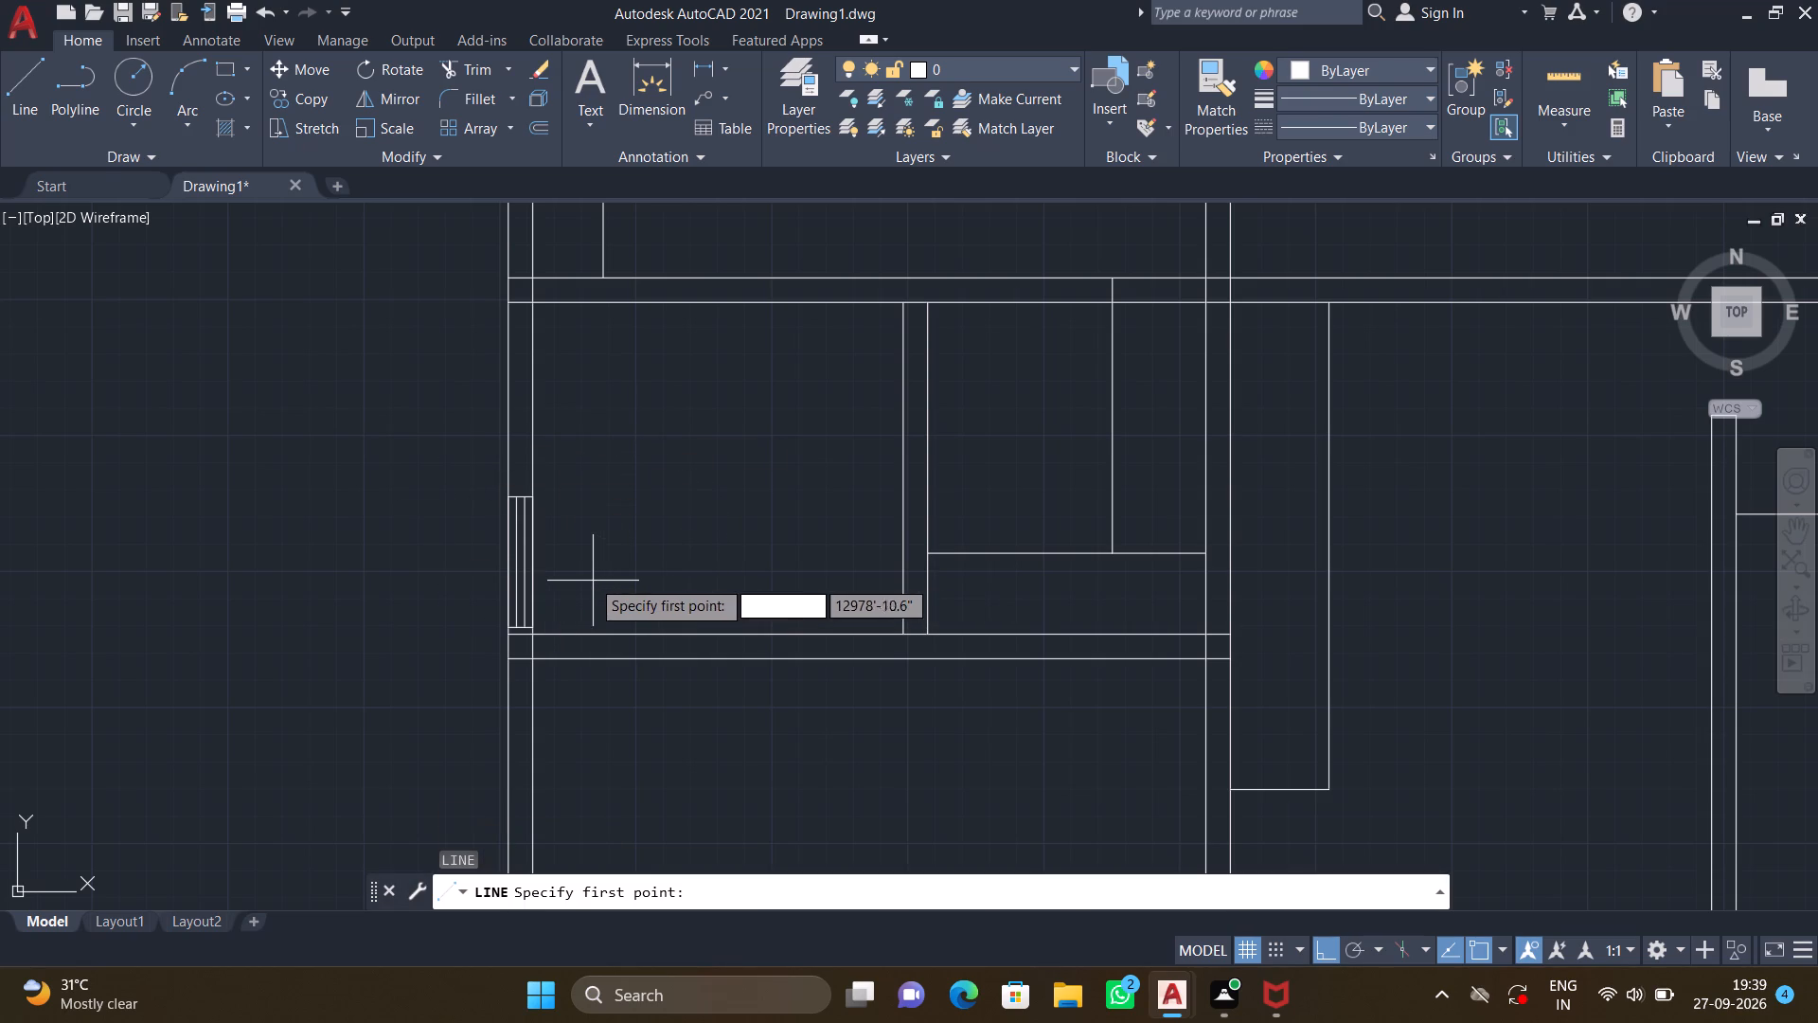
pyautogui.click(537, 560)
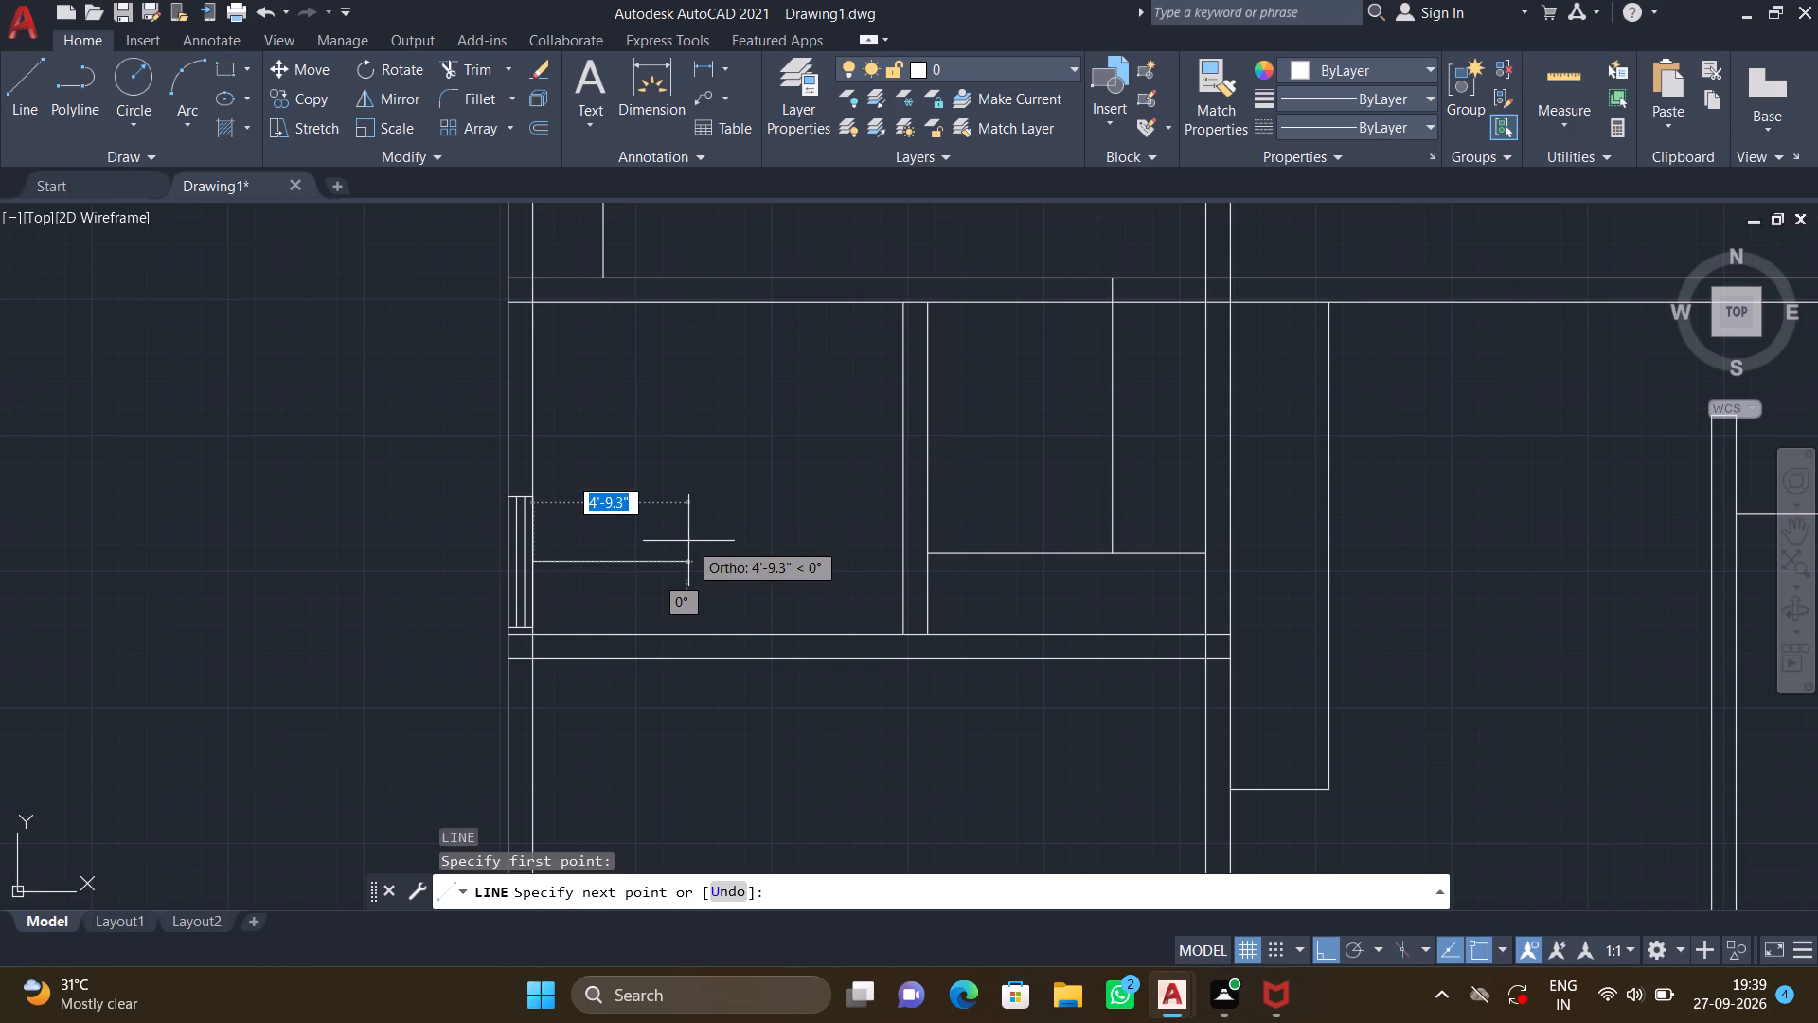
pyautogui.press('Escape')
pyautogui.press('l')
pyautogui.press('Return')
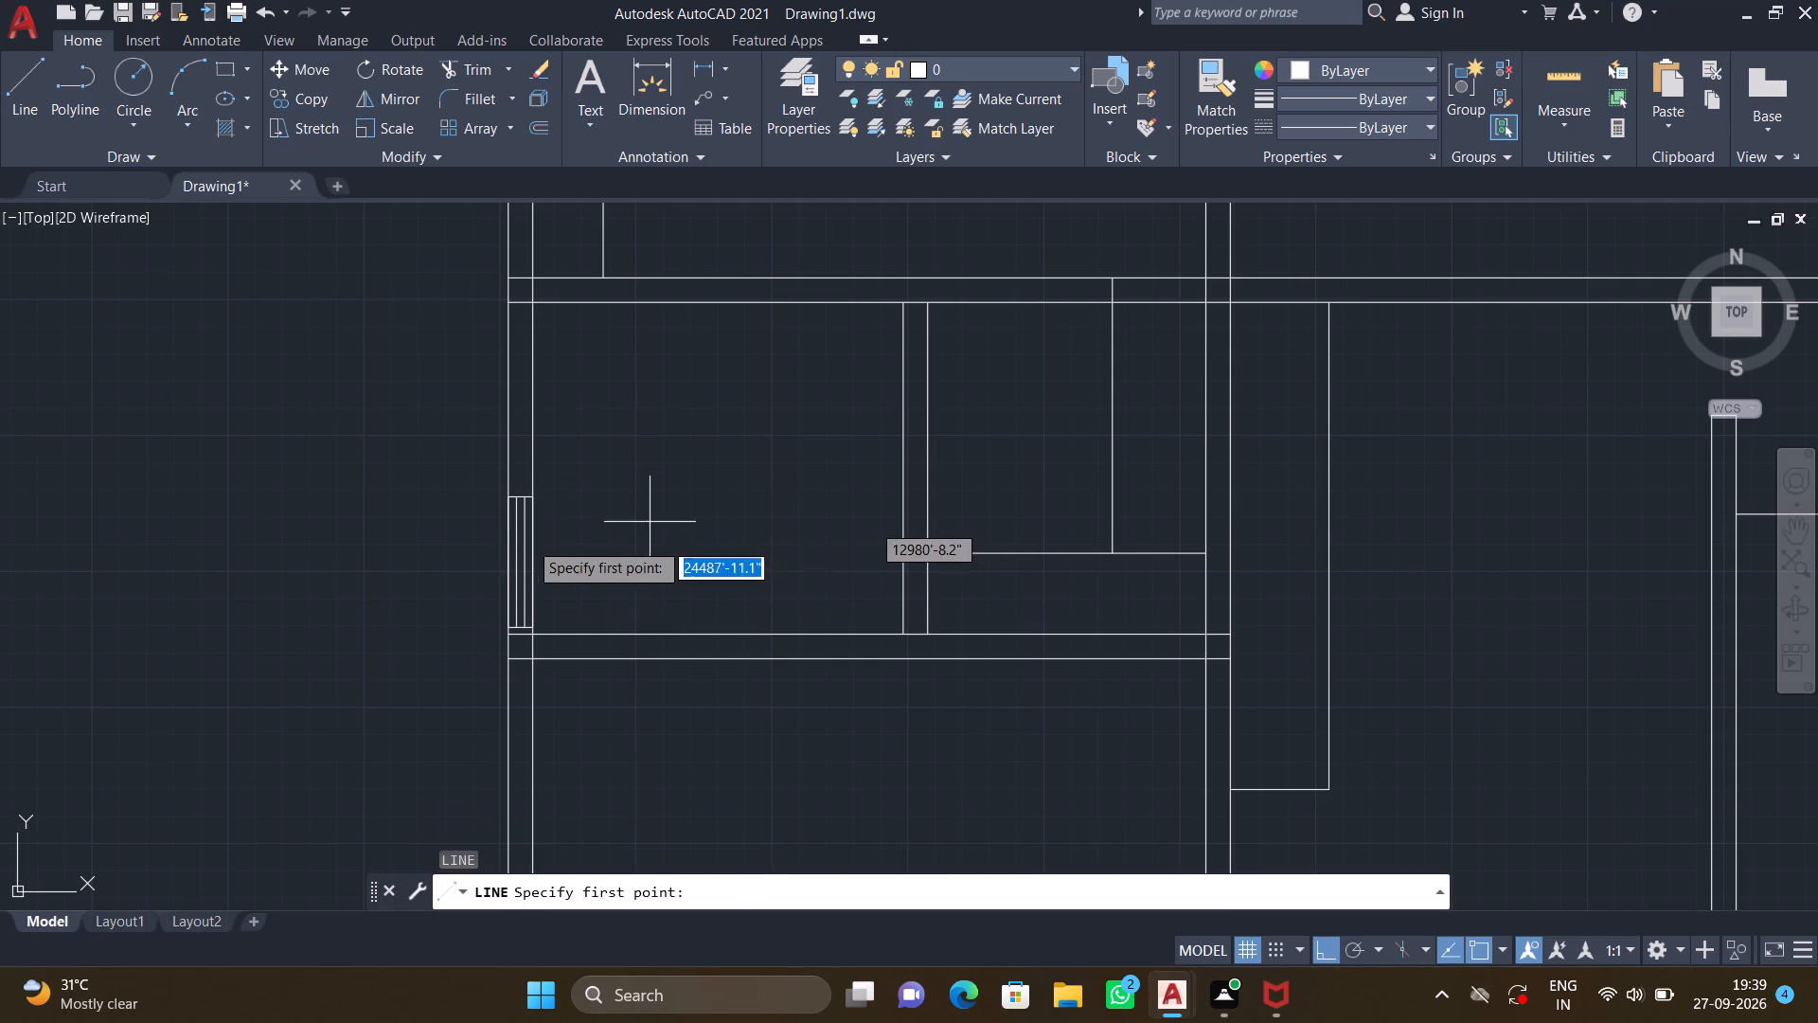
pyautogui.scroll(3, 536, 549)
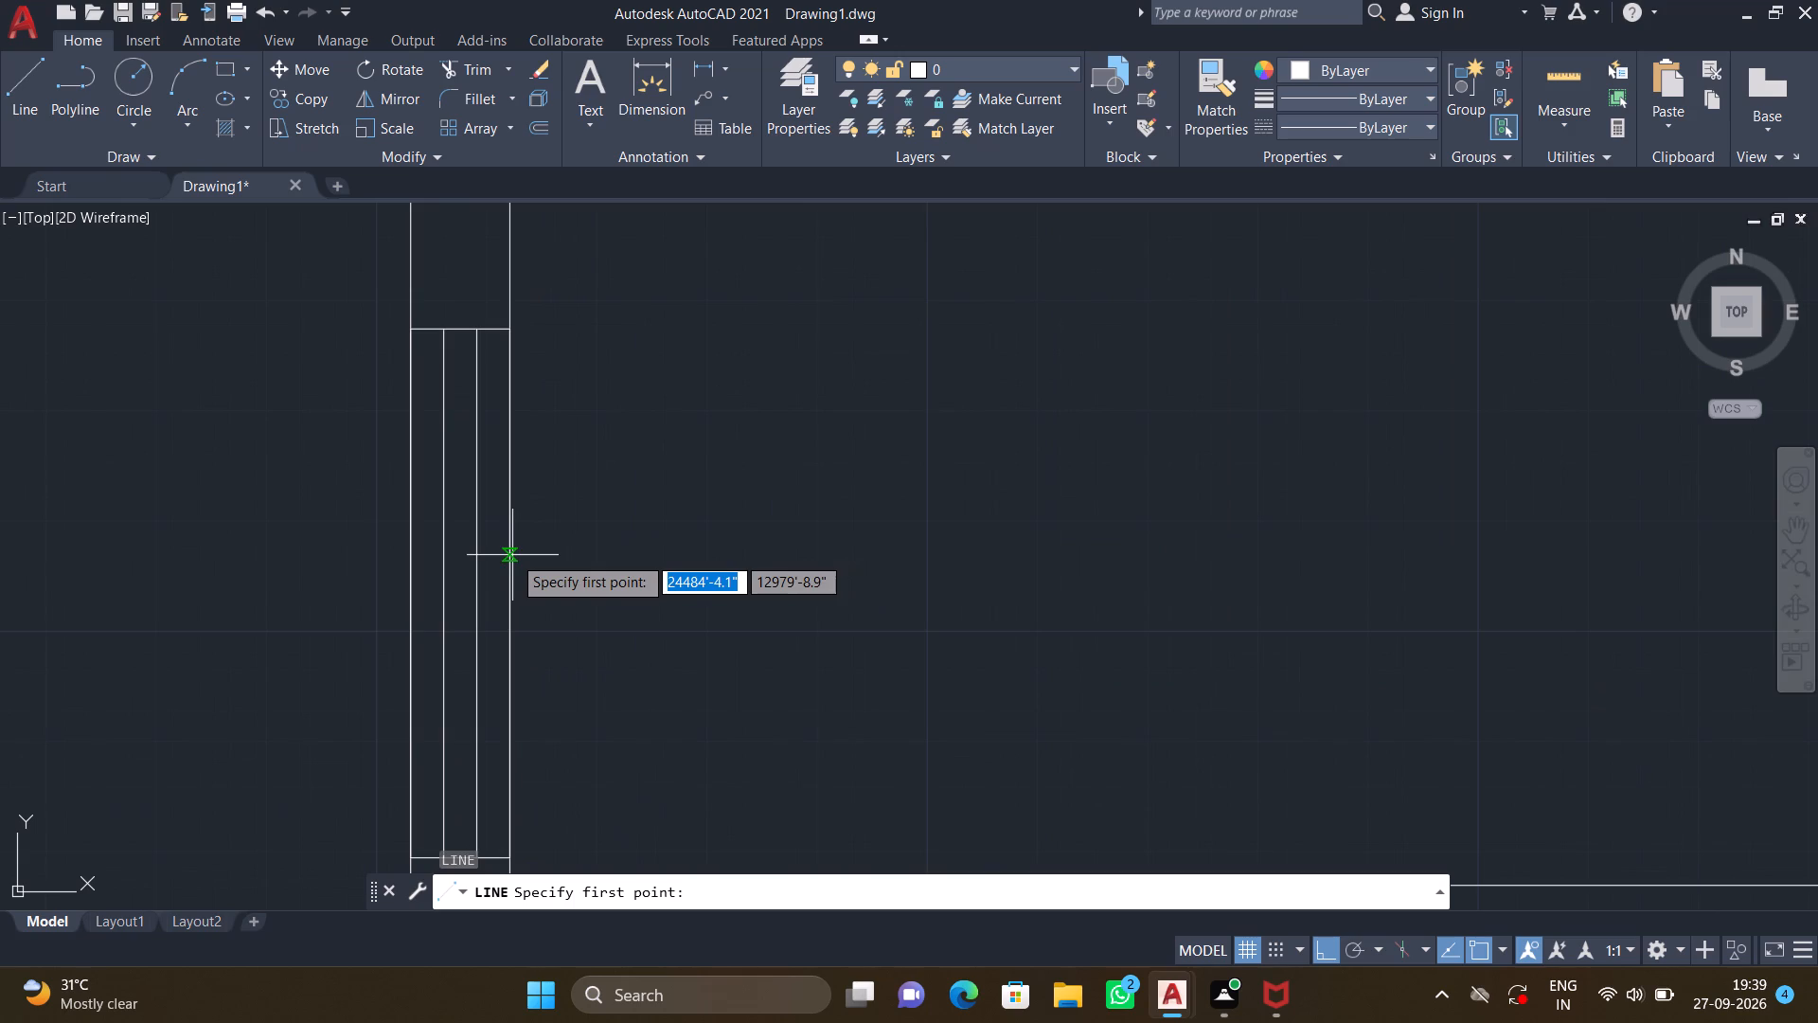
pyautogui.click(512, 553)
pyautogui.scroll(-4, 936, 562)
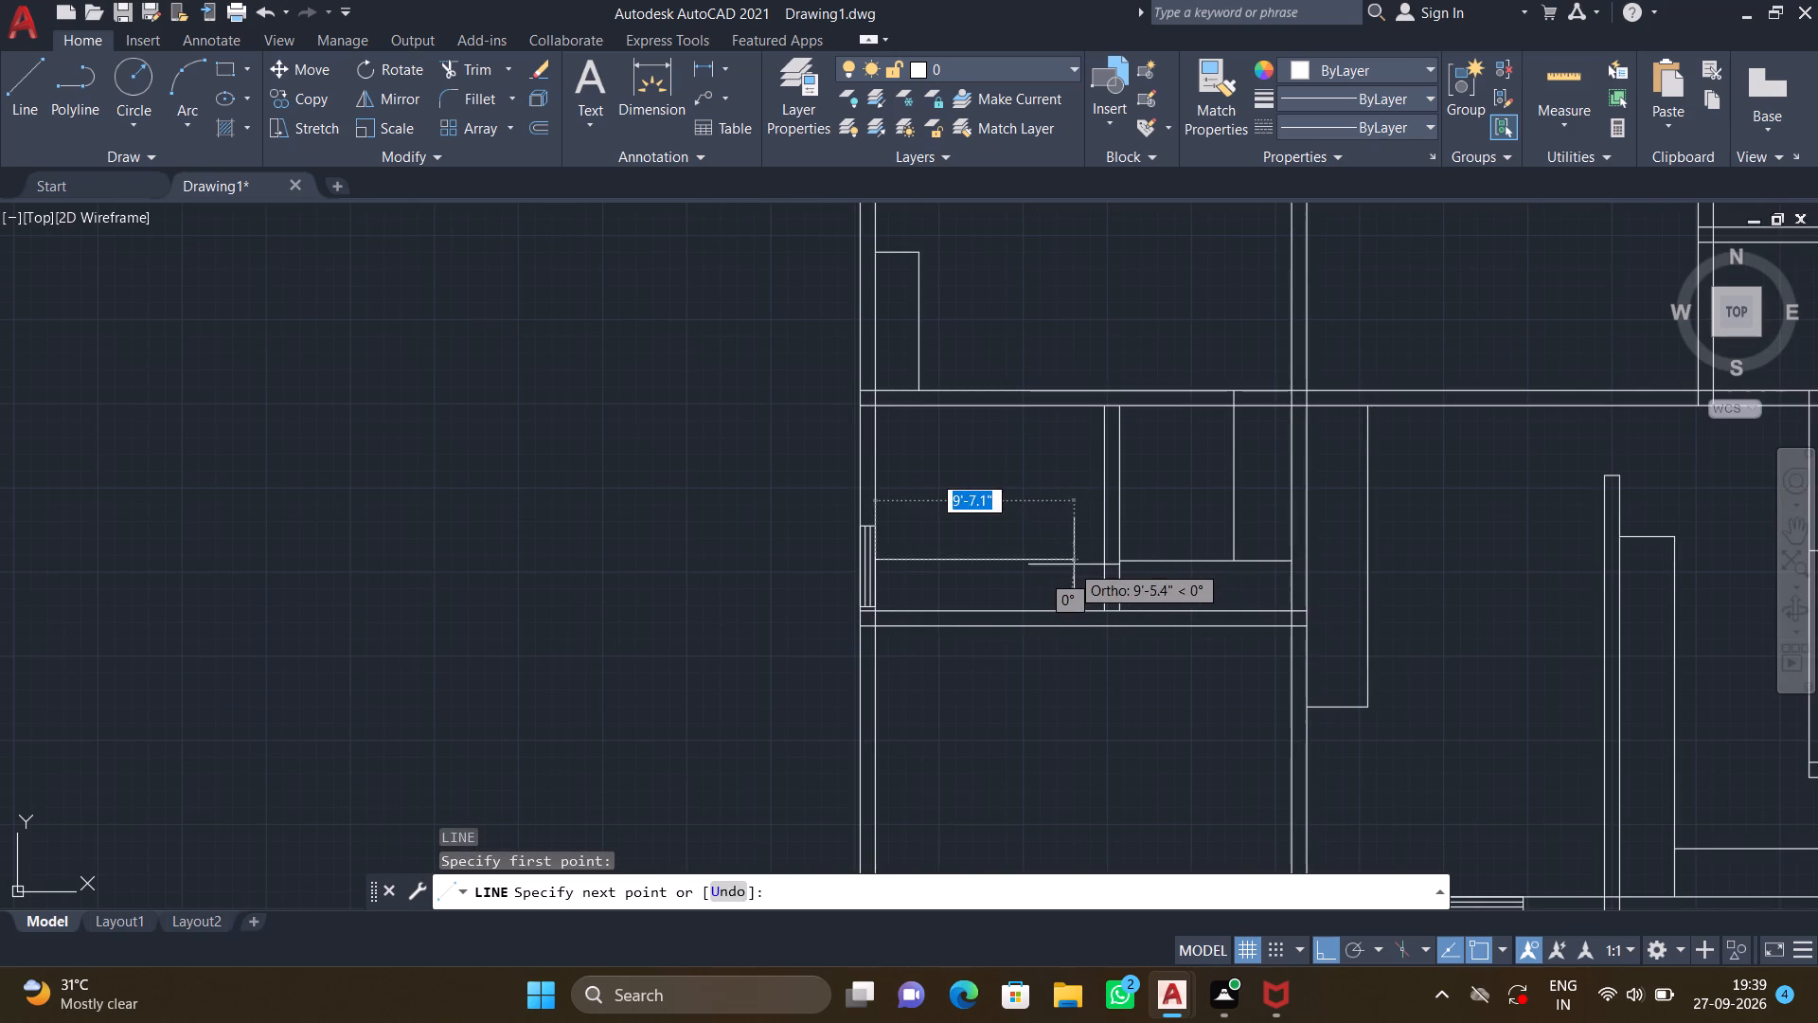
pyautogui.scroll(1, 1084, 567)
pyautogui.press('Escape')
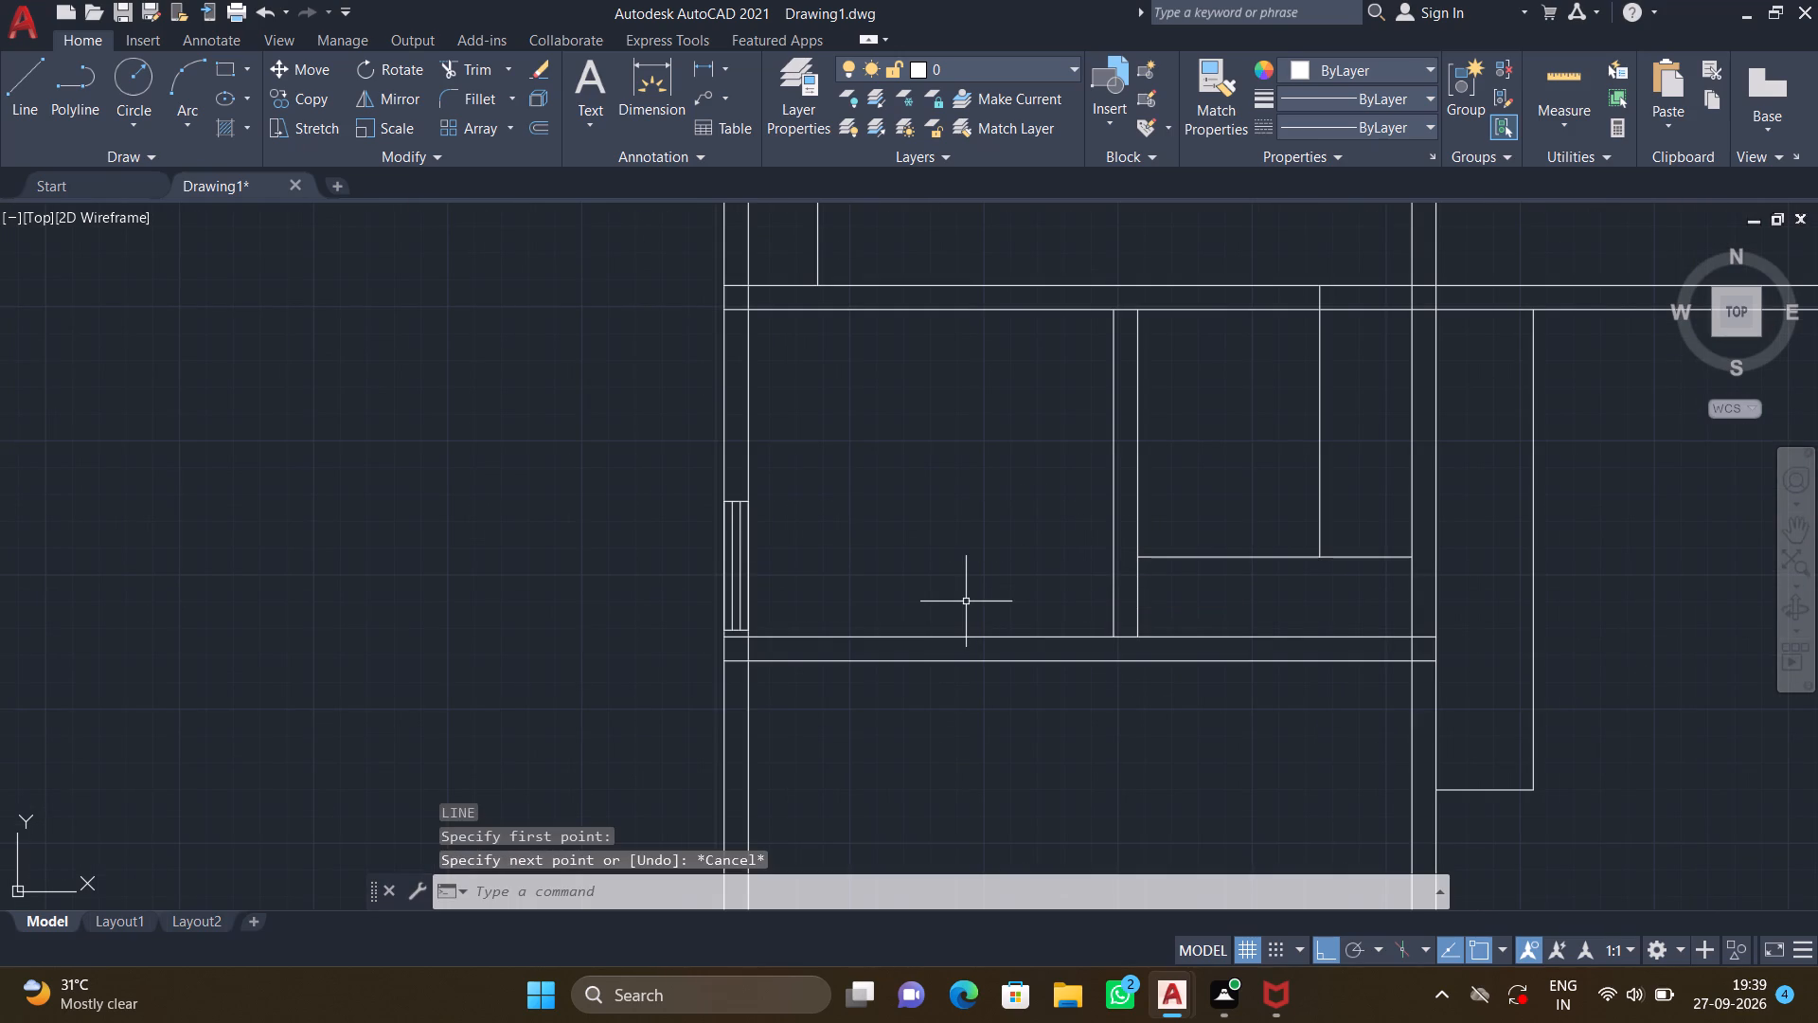
# With Ortho on, draw a horizontal line across the small lower-left room from the middle of its exterior-wall window to the opposite partition.
pyautogui.press('l')
pyautogui.press('Return')
pyautogui.scroll(2, 704, 549)
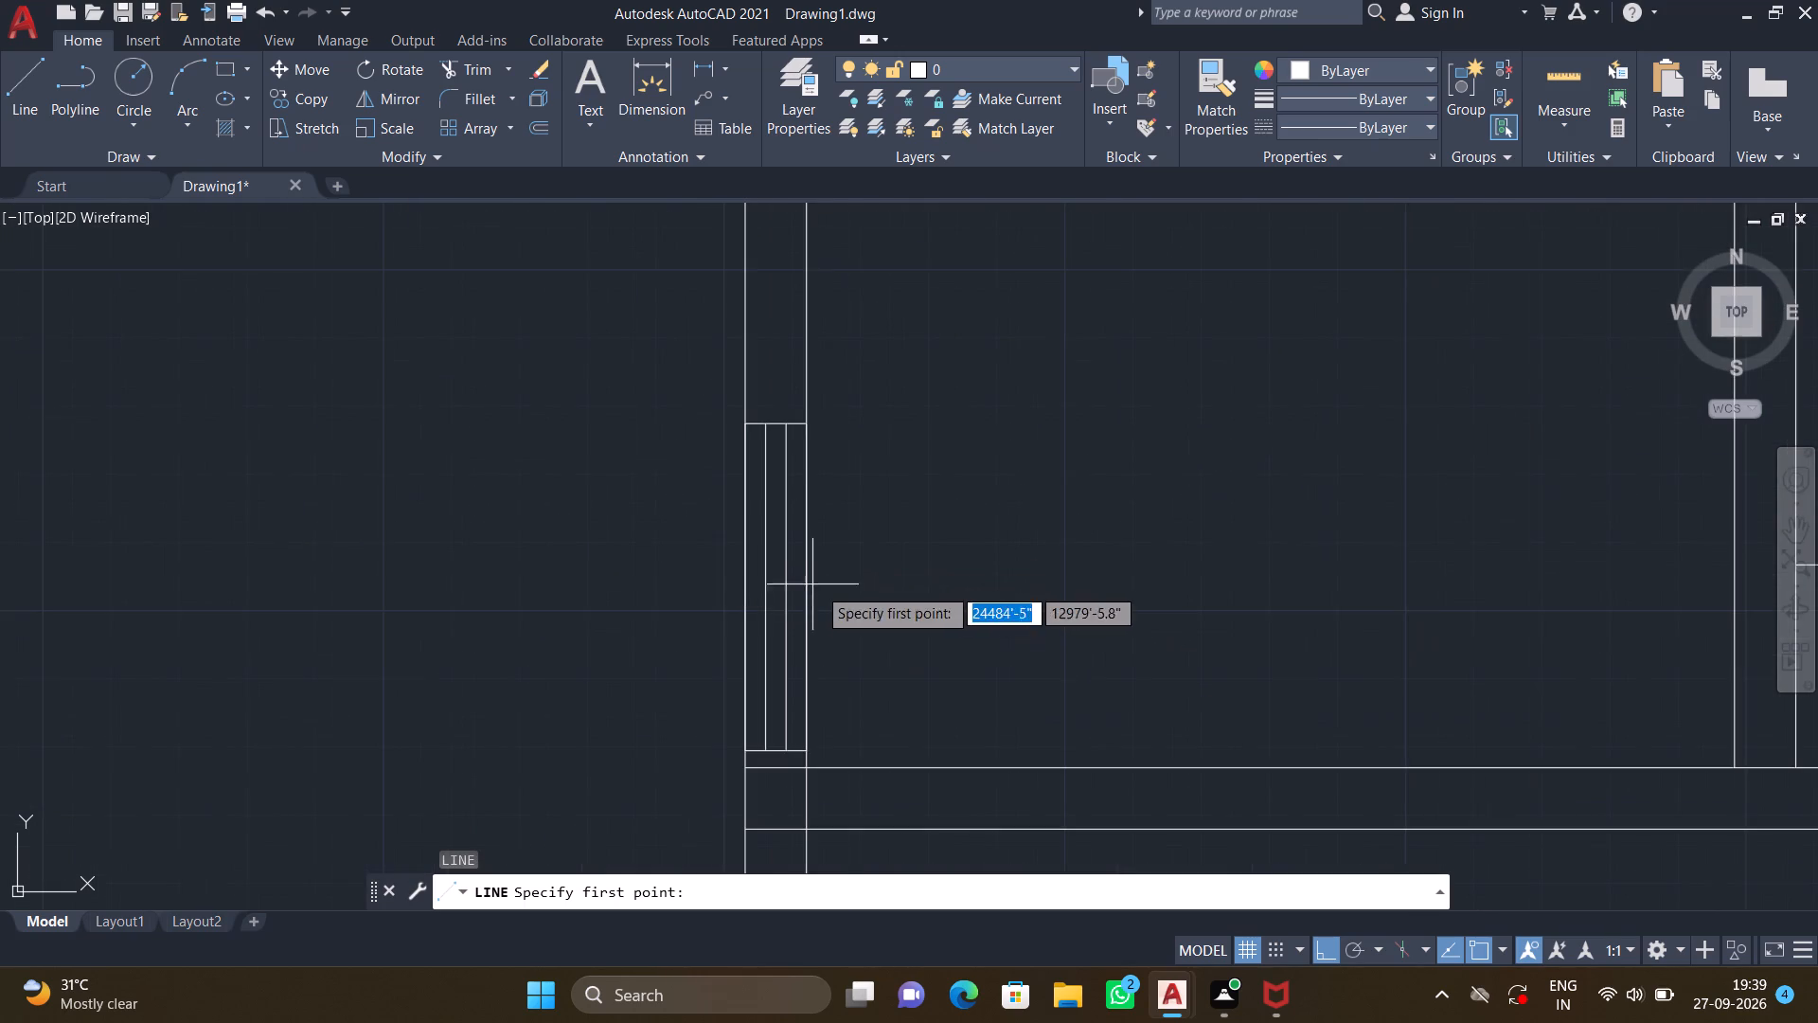
pyautogui.moveTo(948, 617); pyautogui.dragTo(596, 473, button='middle')
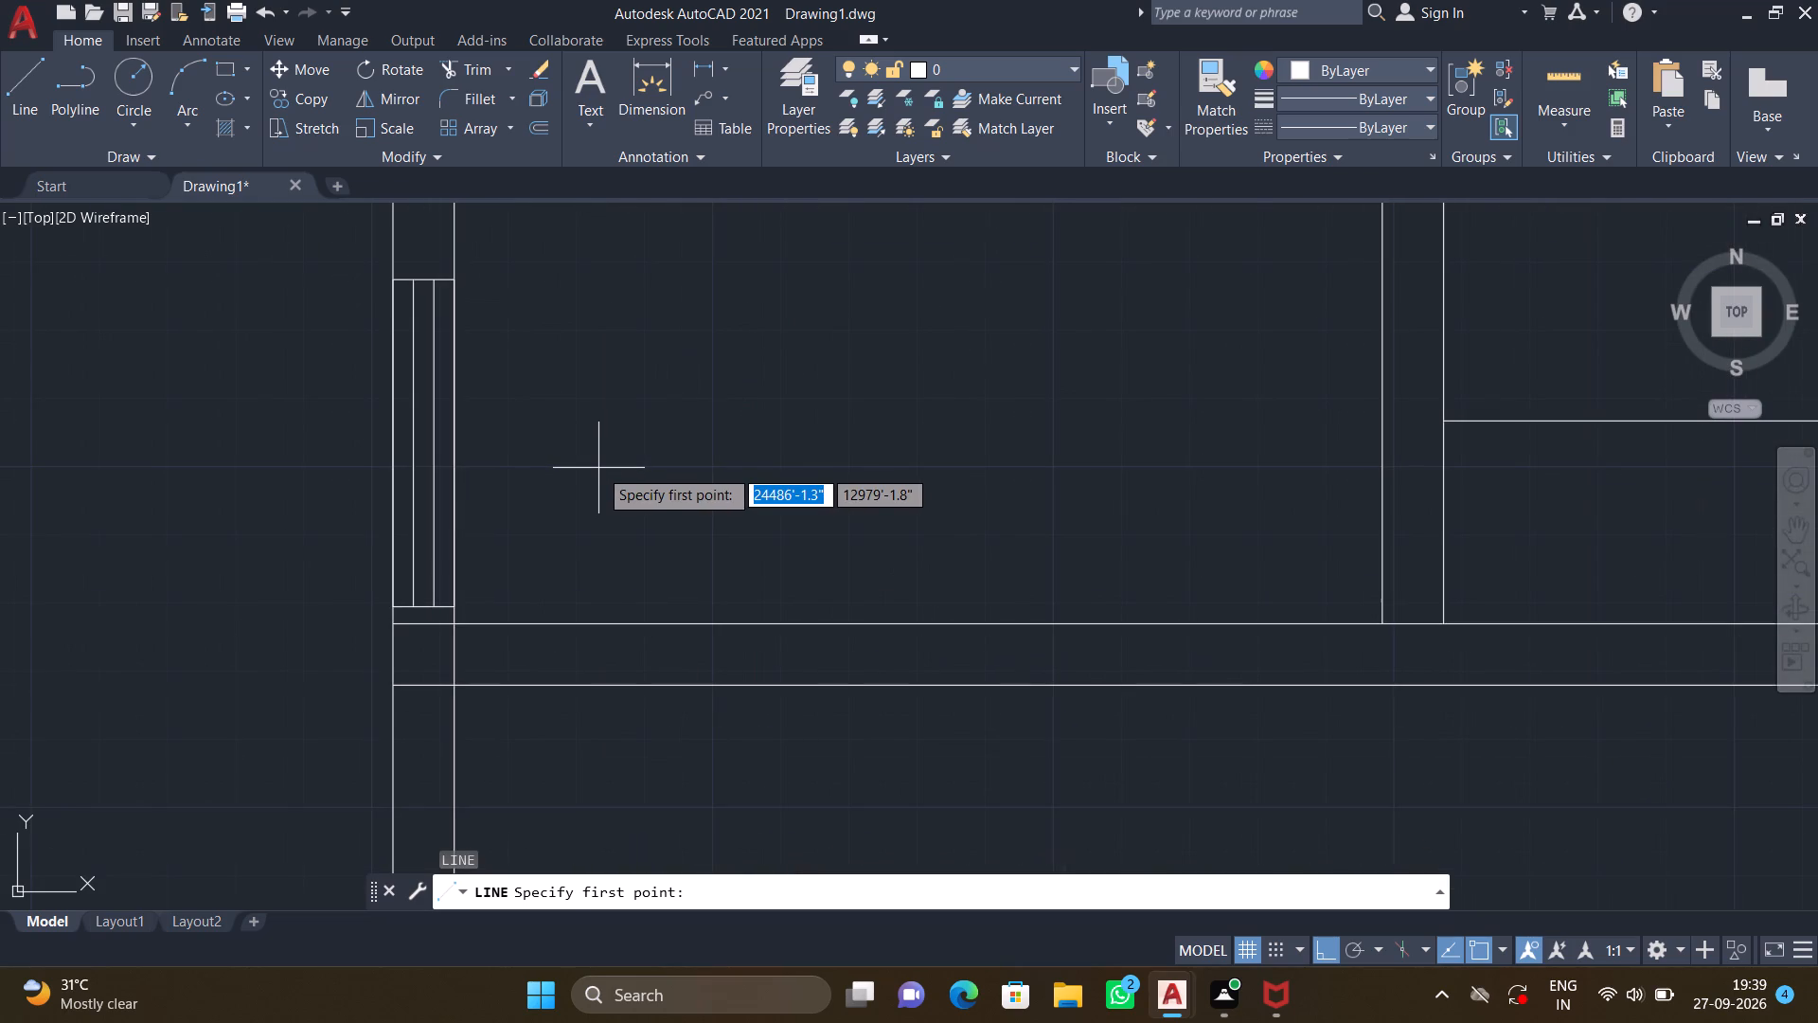
pyautogui.click(453, 456)
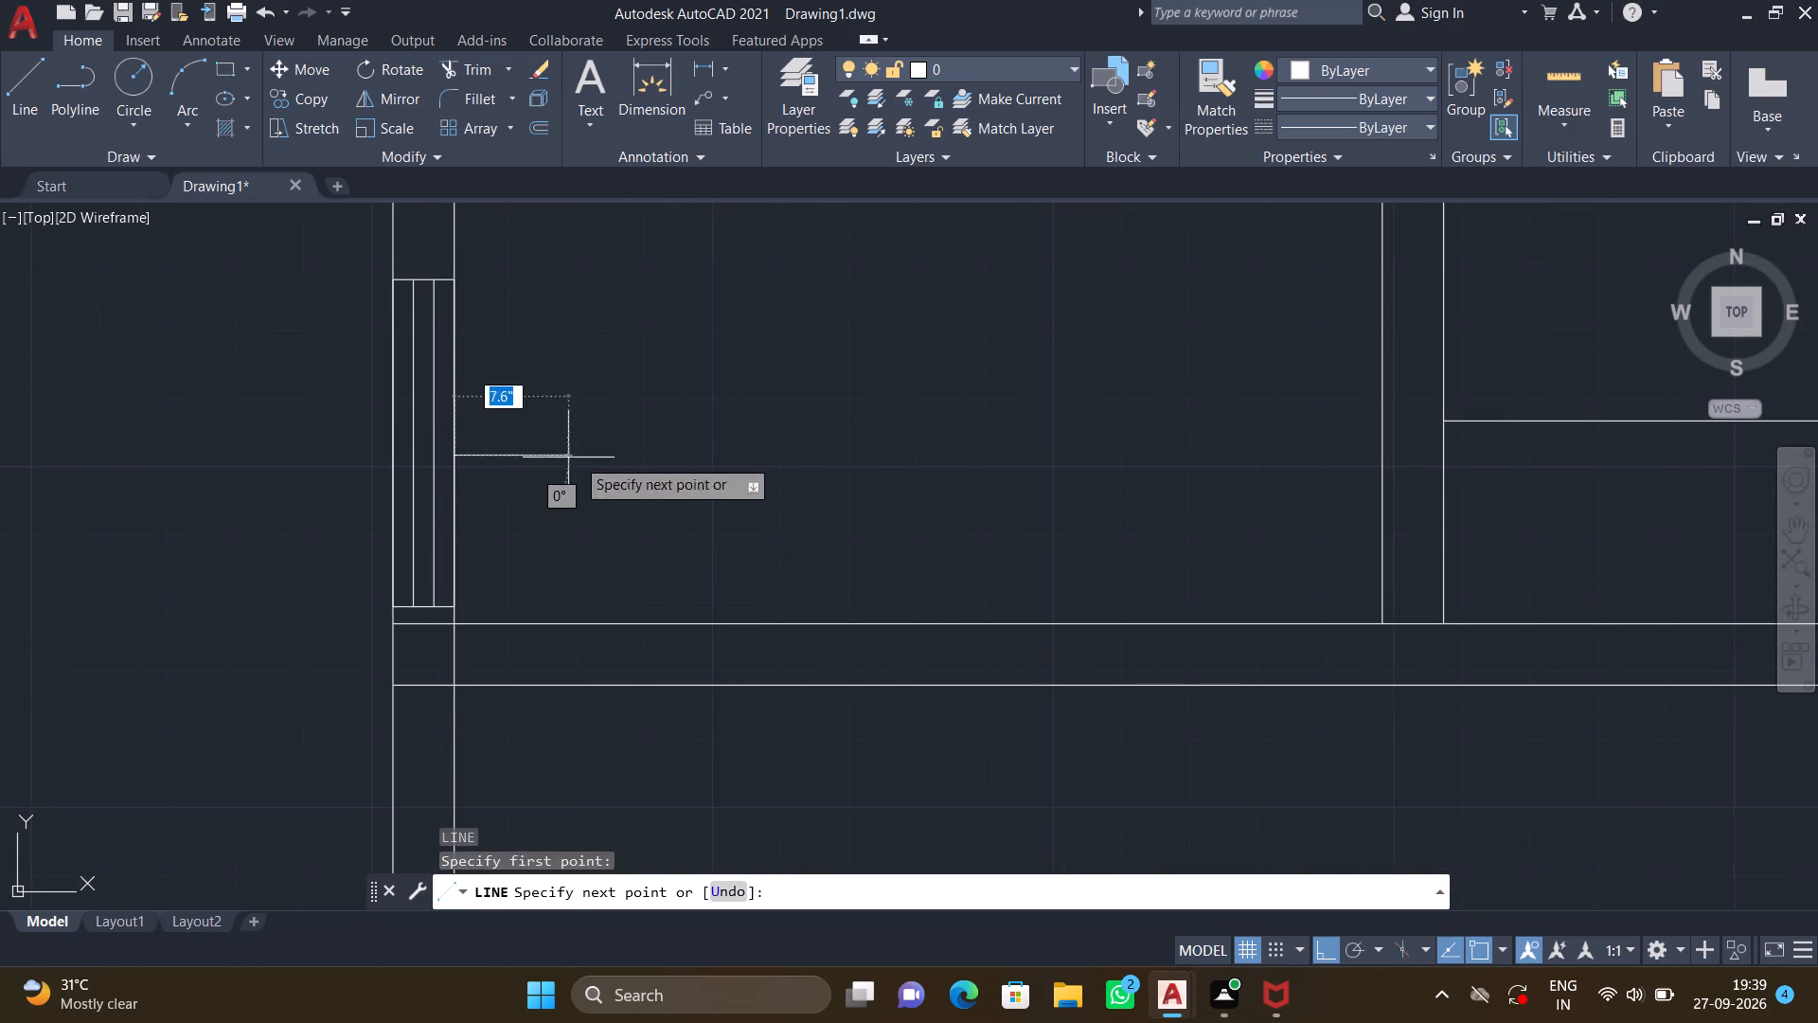
pyautogui.scroll(3, 1369, 455)
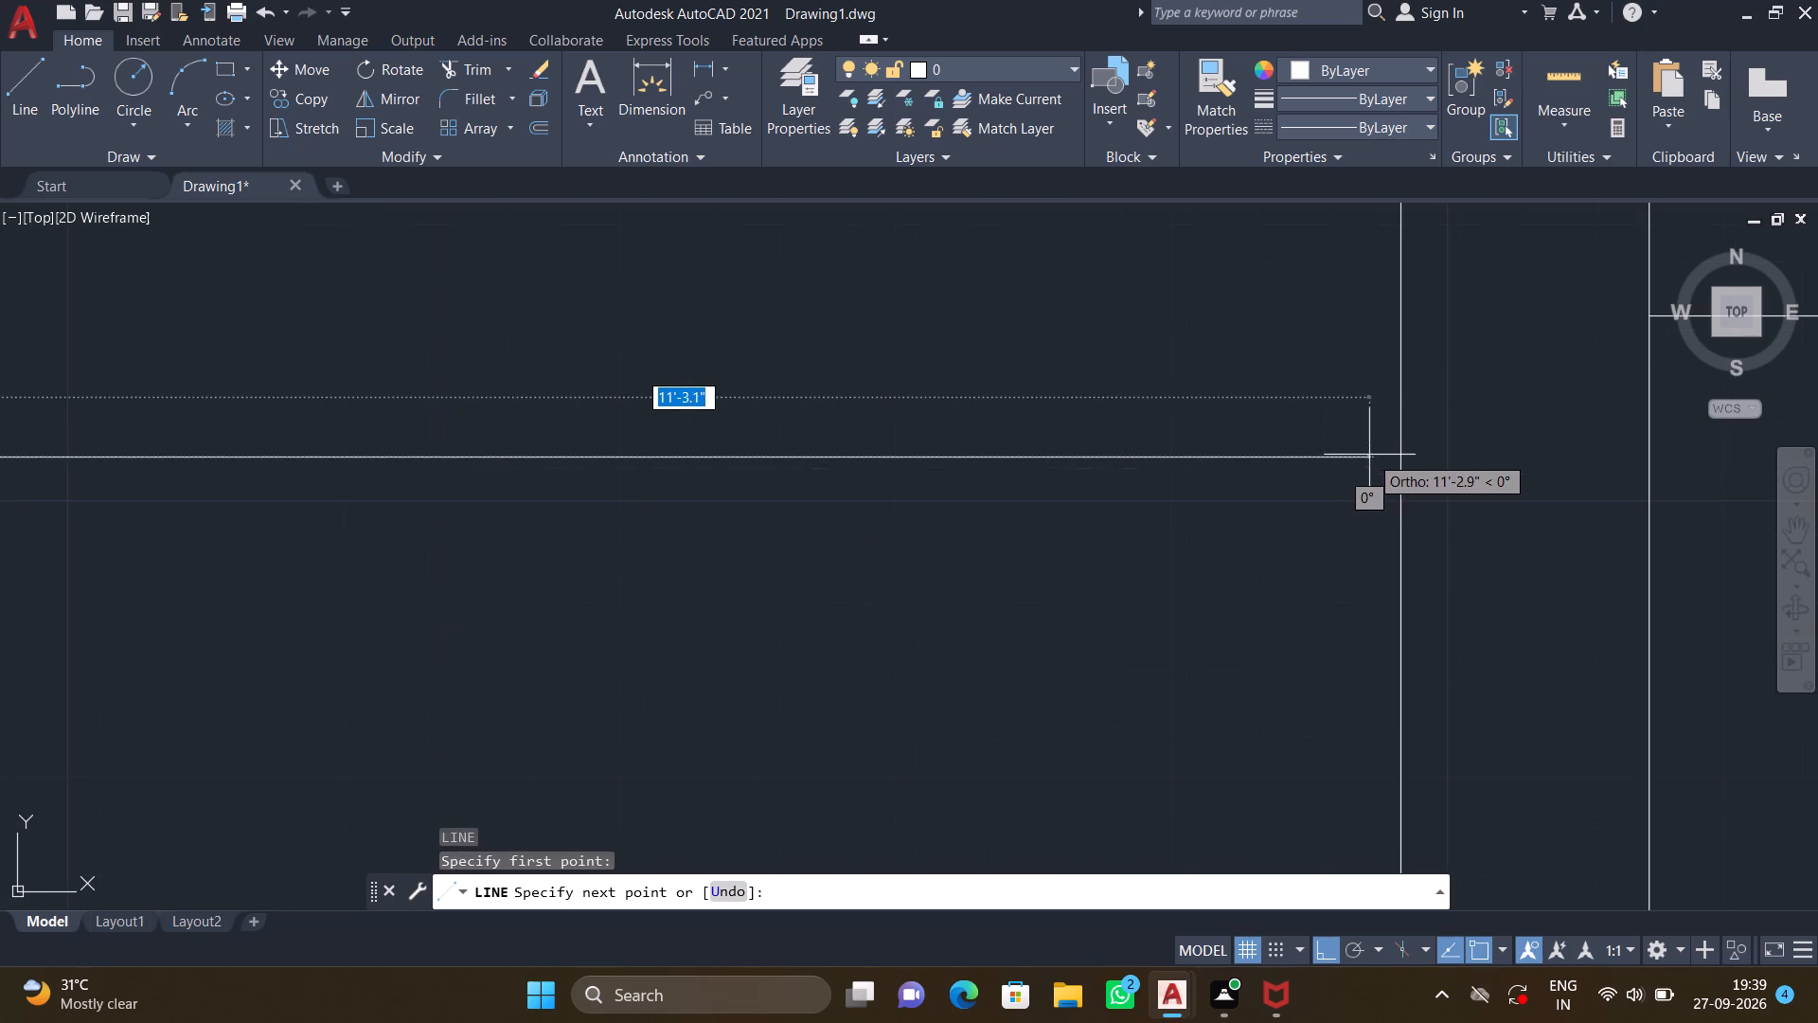
pyautogui.click(1400, 458)
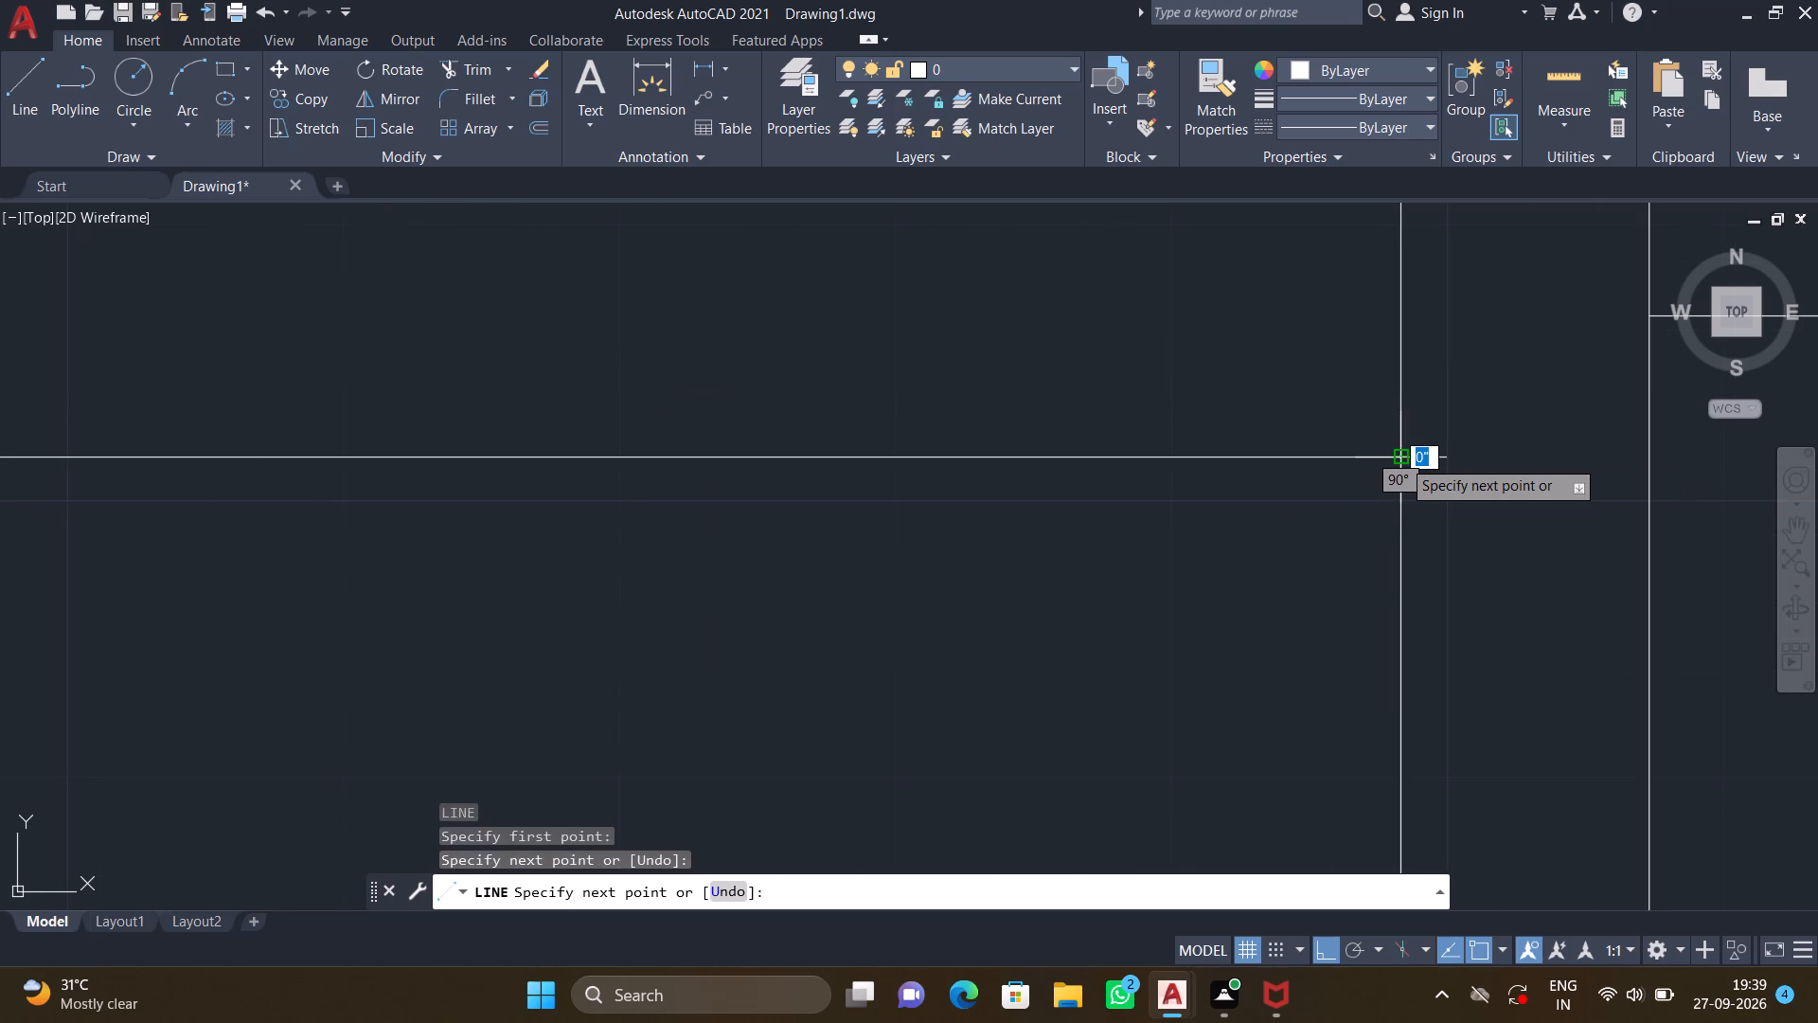
pyautogui.press('Return')
# Open DesignCenter and insert the House Designer block Toilet - top in the empty area left of the floor plan.
pyautogui.scroll(-2, 1039, 566)
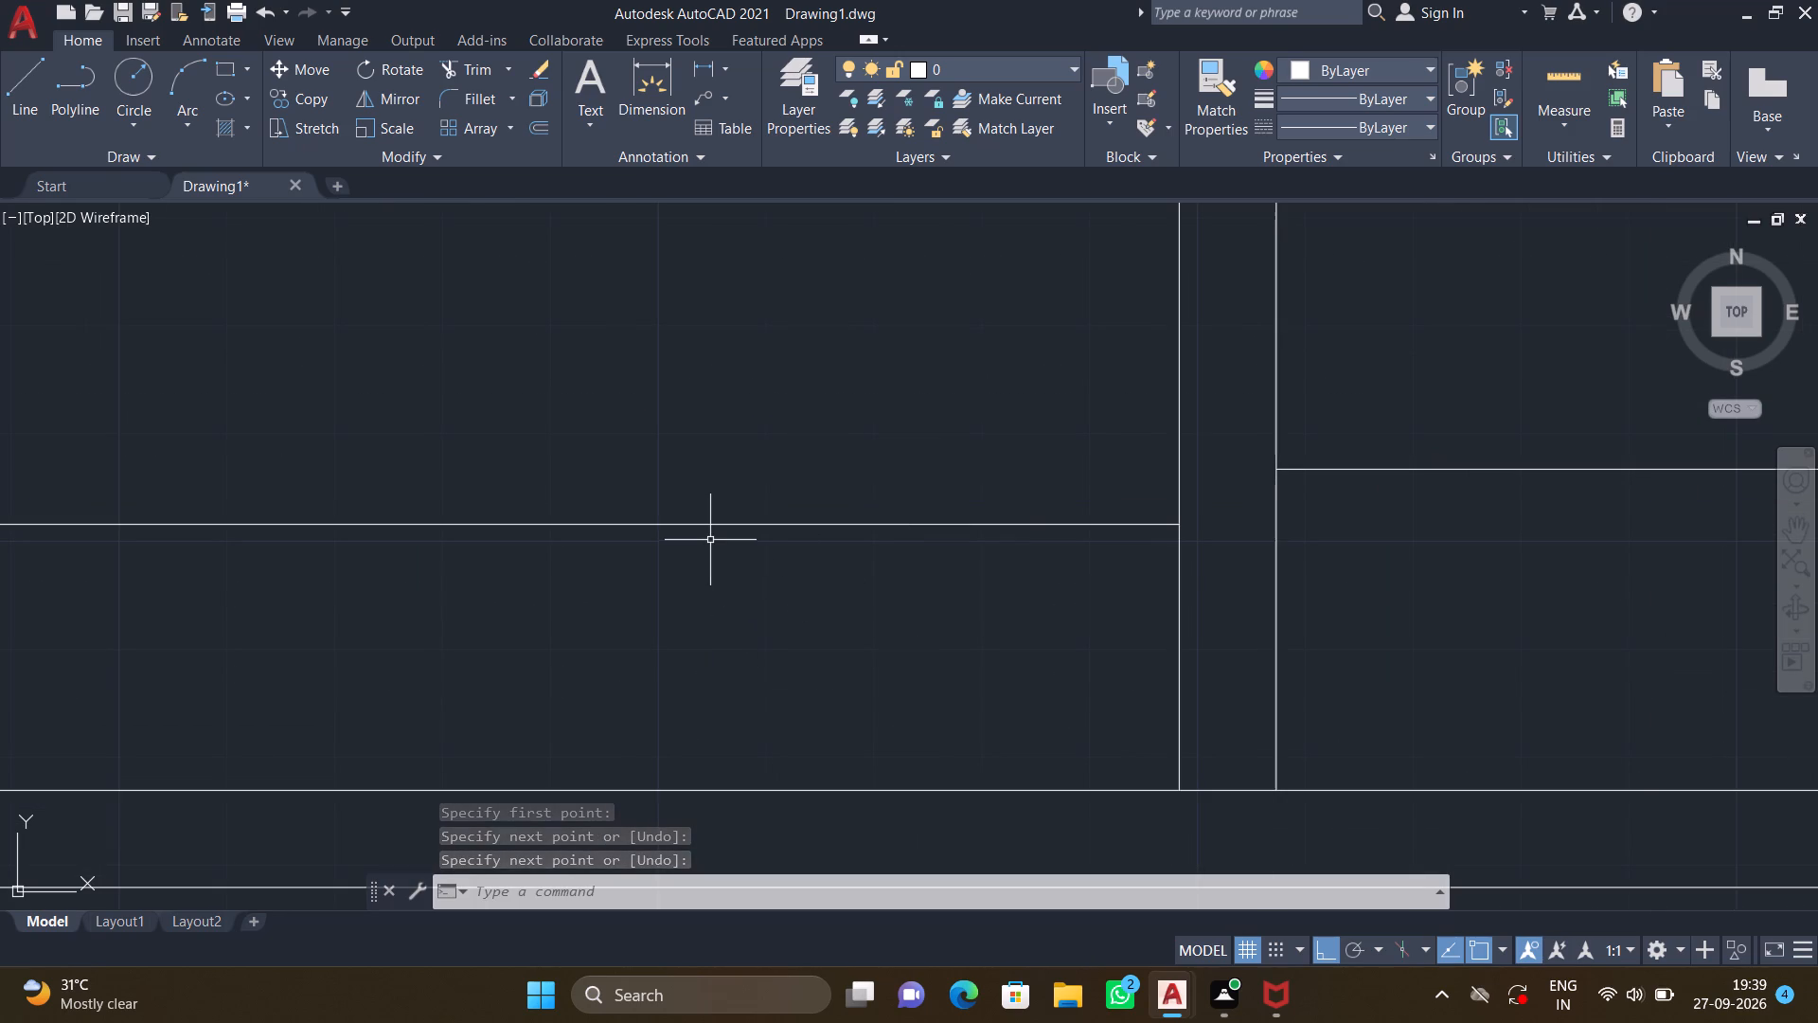
pyautogui.scroll(-4, 705, 532)
pyautogui.moveTo(593, 491); pyautogui.dragTo(646, 554, button='middle')
pyautogui.scroll(-1, 606, 545)
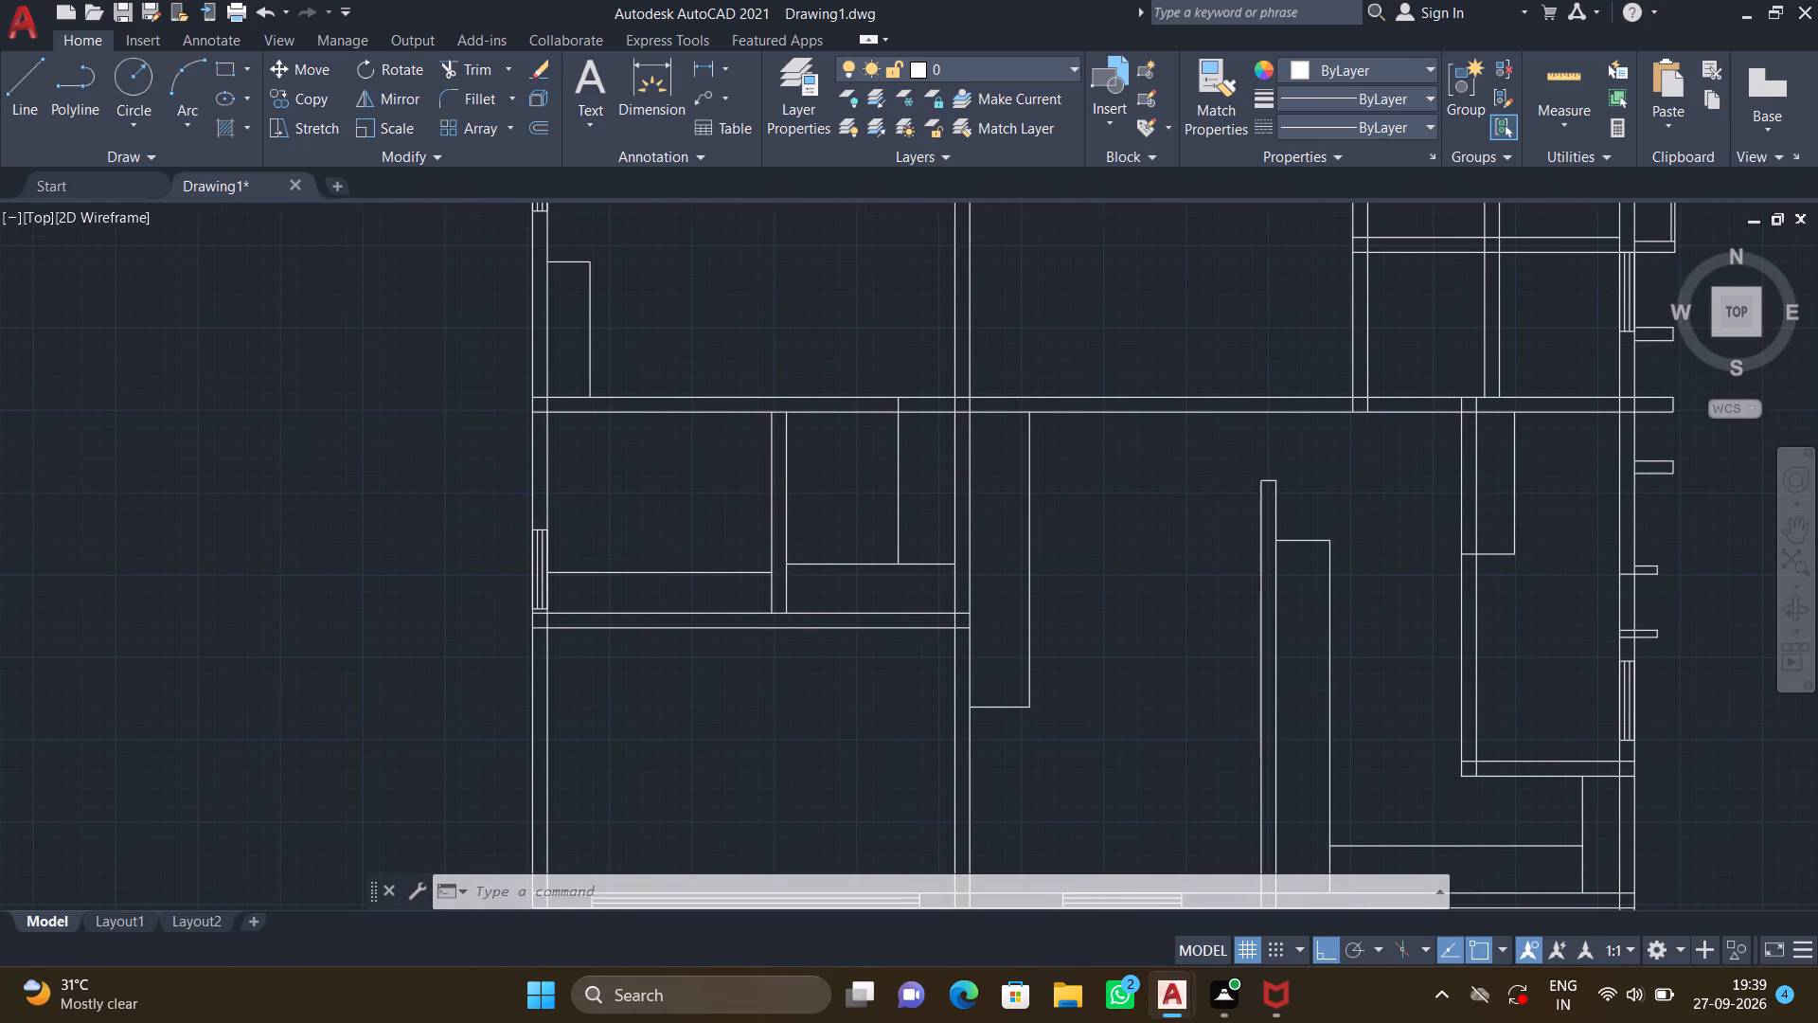
pyautogui.scroll(-2, 606, 545)
pyautogui.moveTo(562, 554); pyautogui.dragTo(815, 638, button='middle')
pyautogui.moveTo(633, 596); pyautogui.dragTo(706, 565, button='middle')
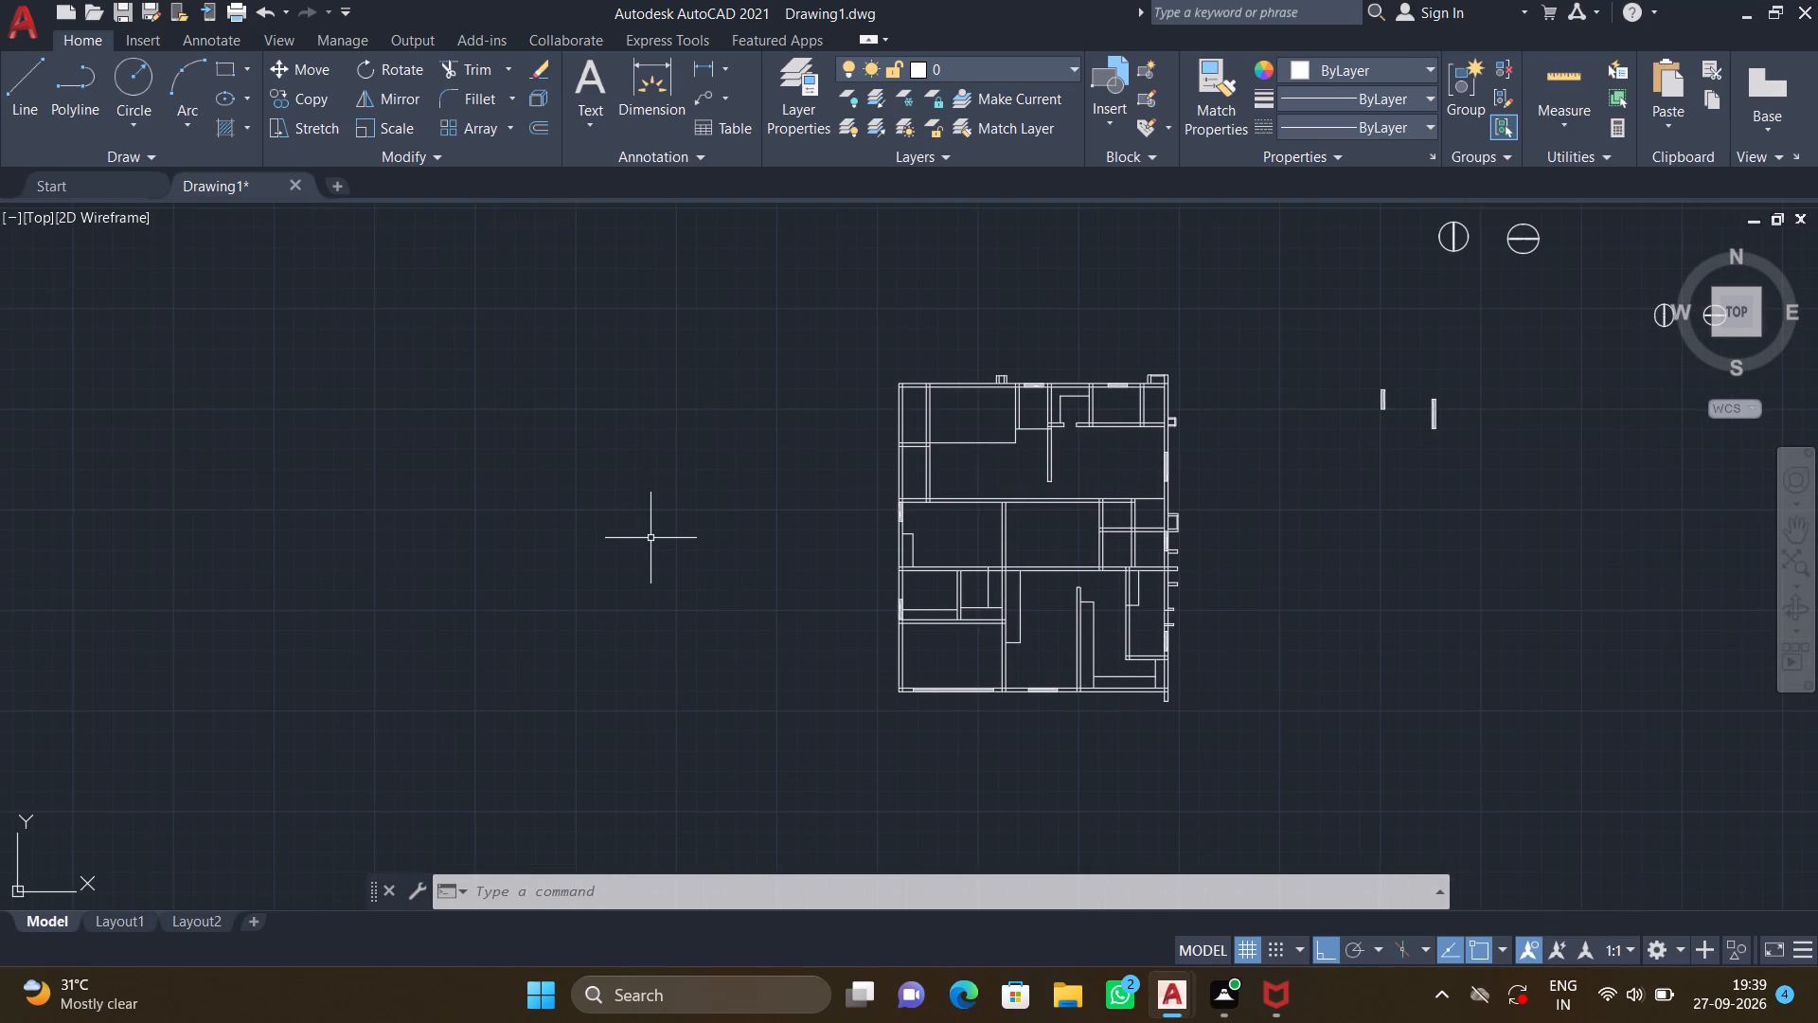
pyautogui.hotkey('ctrl', '2')
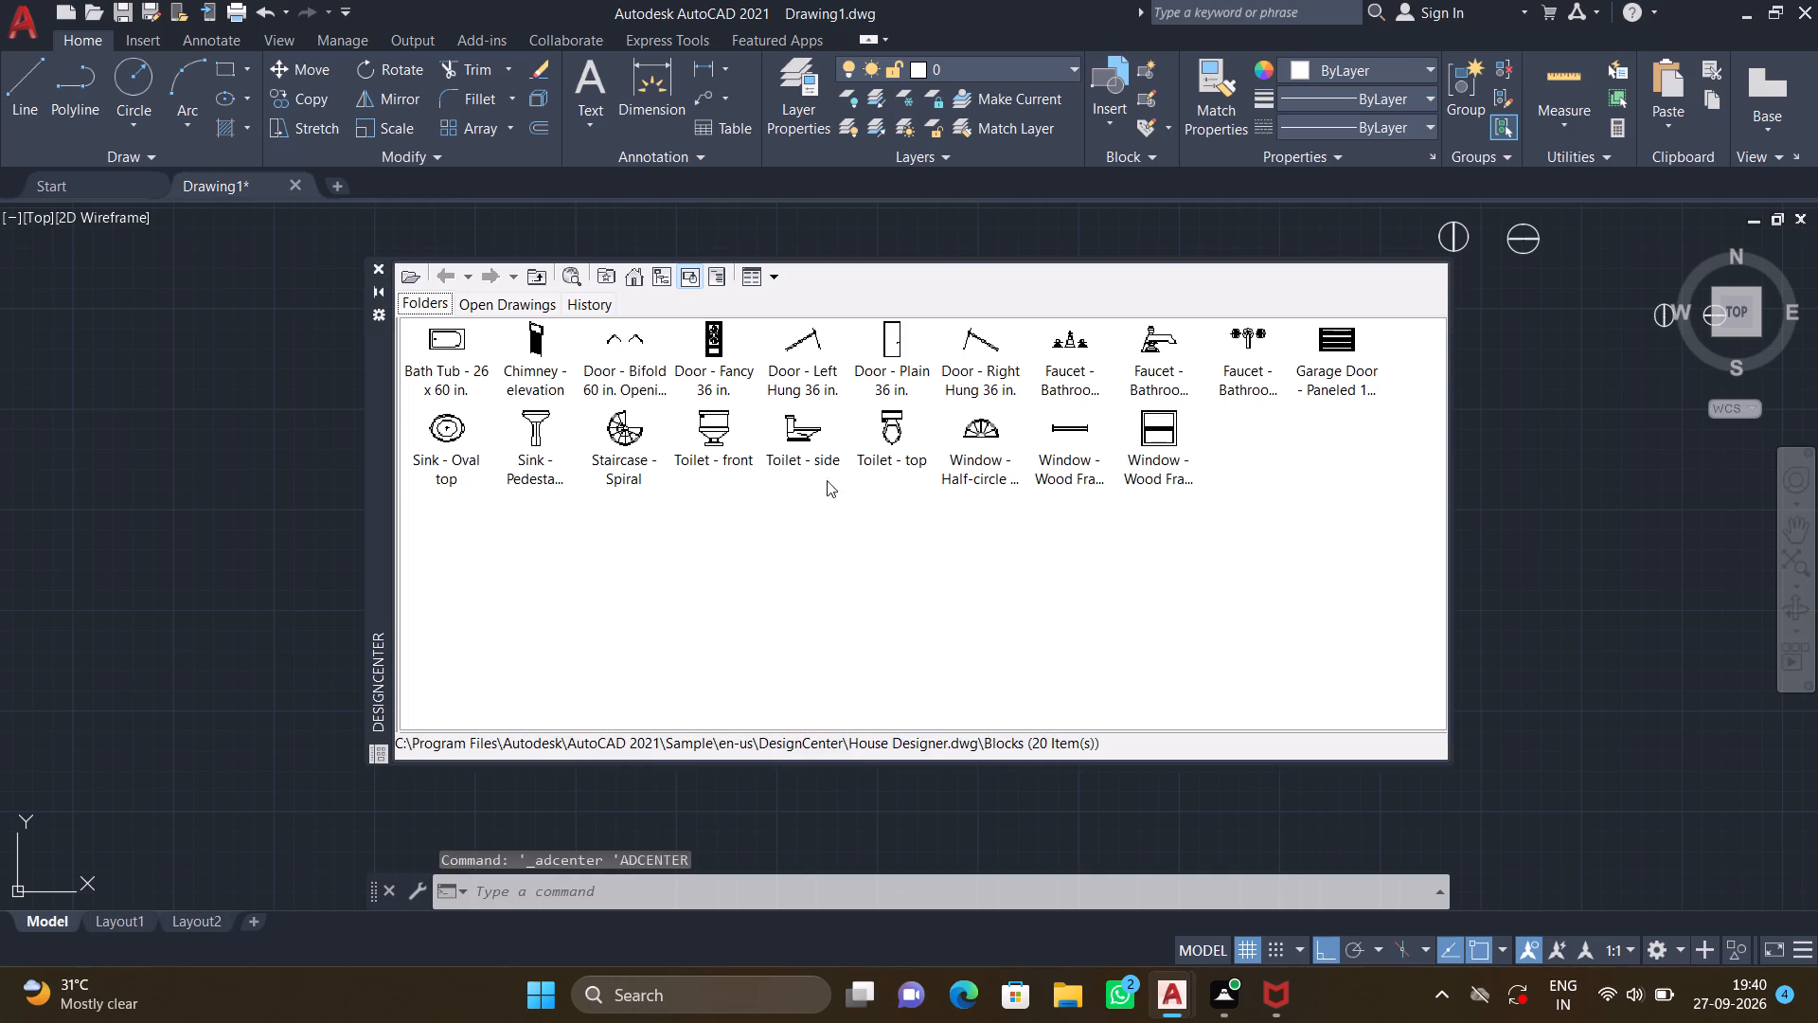
pyautogui.moveTo(890, 428); pyautogui.dragTo(161, 389)
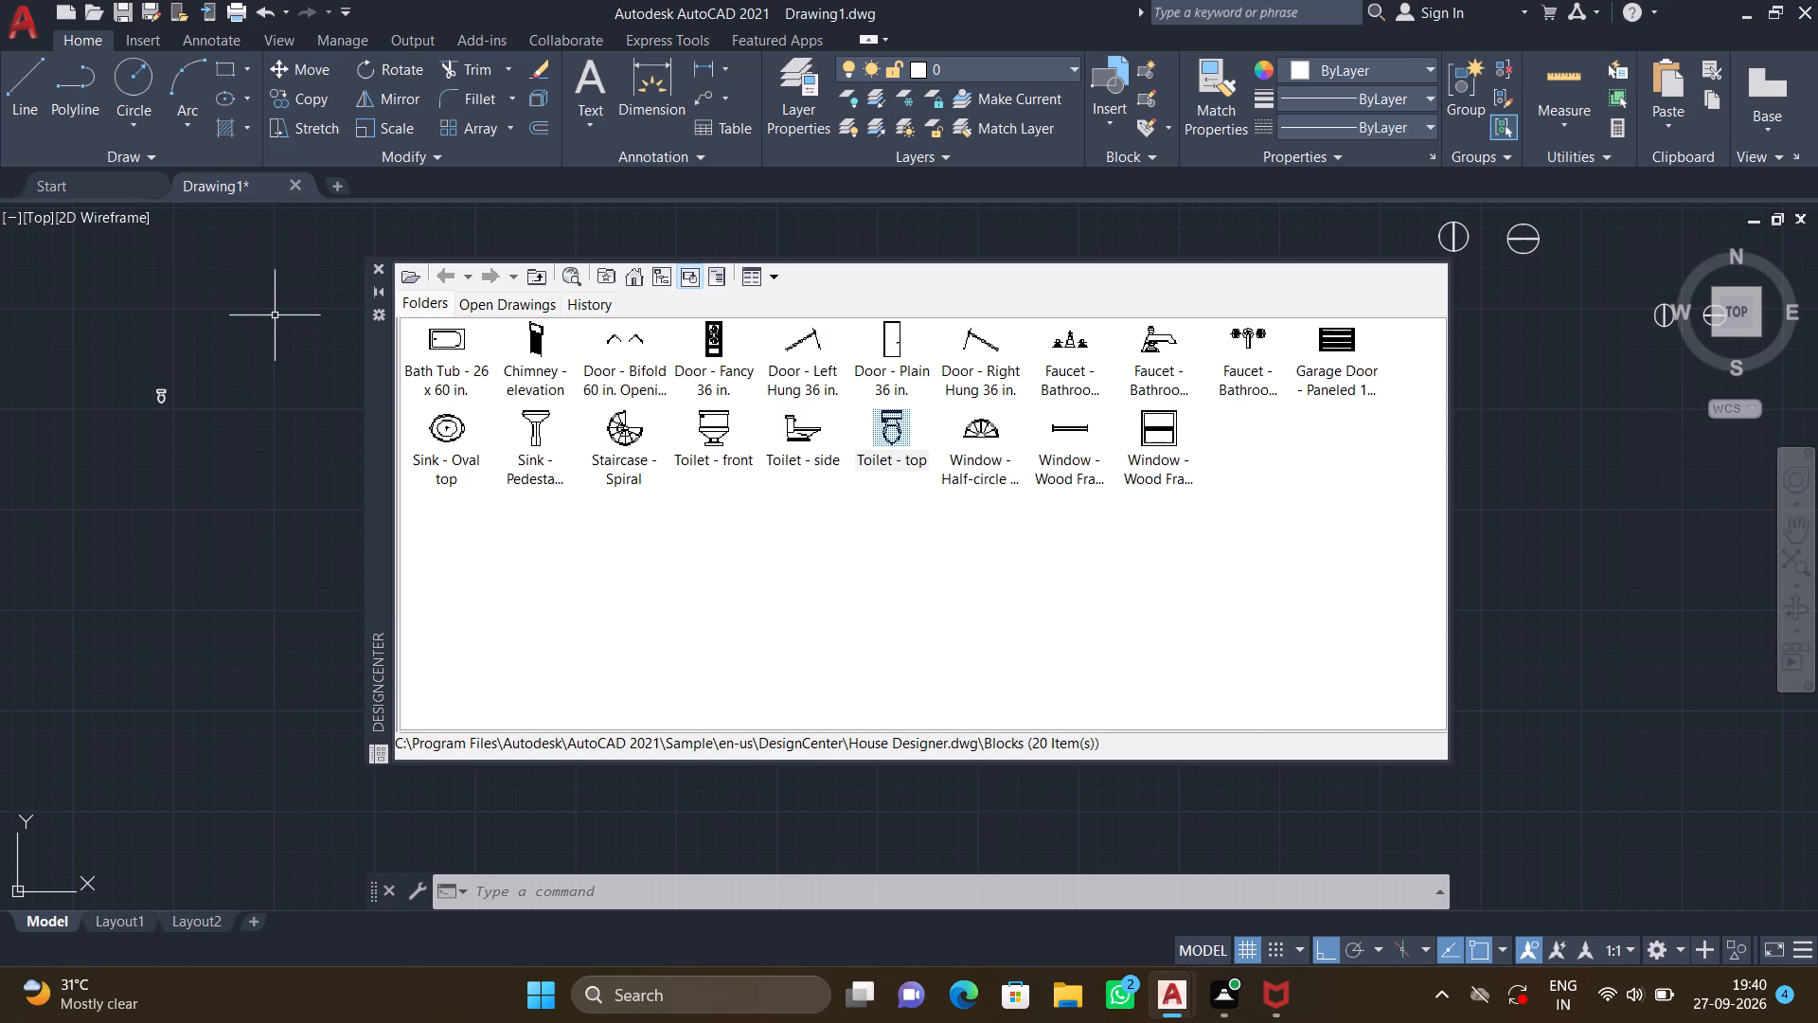
# From the Home - Space Planner.dwg blocks in DesignCenter, insert Bed - Queen, Chair - Desk and Chair - Rocking in the empty area left of the plan.
pyautogui.doubleClick(640, 278)
pyautogui.doubleClick(632, 356)
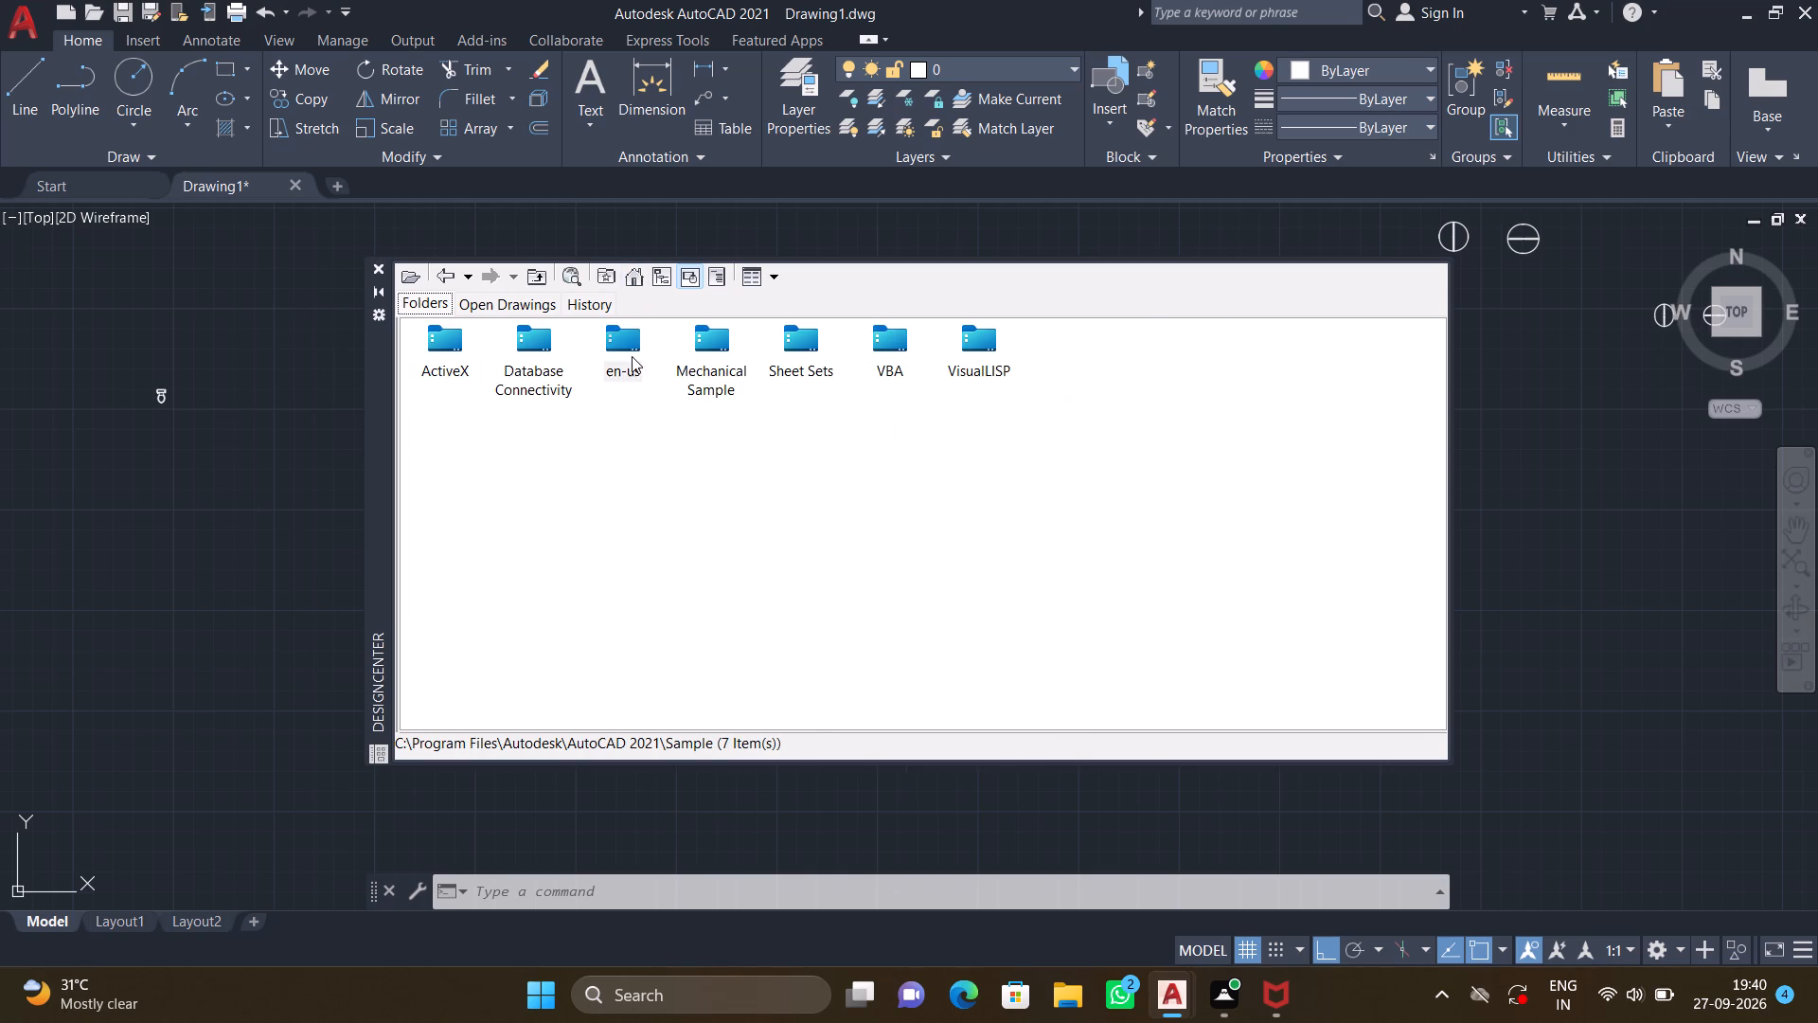
pyautogui.doubleClick(445, 340)
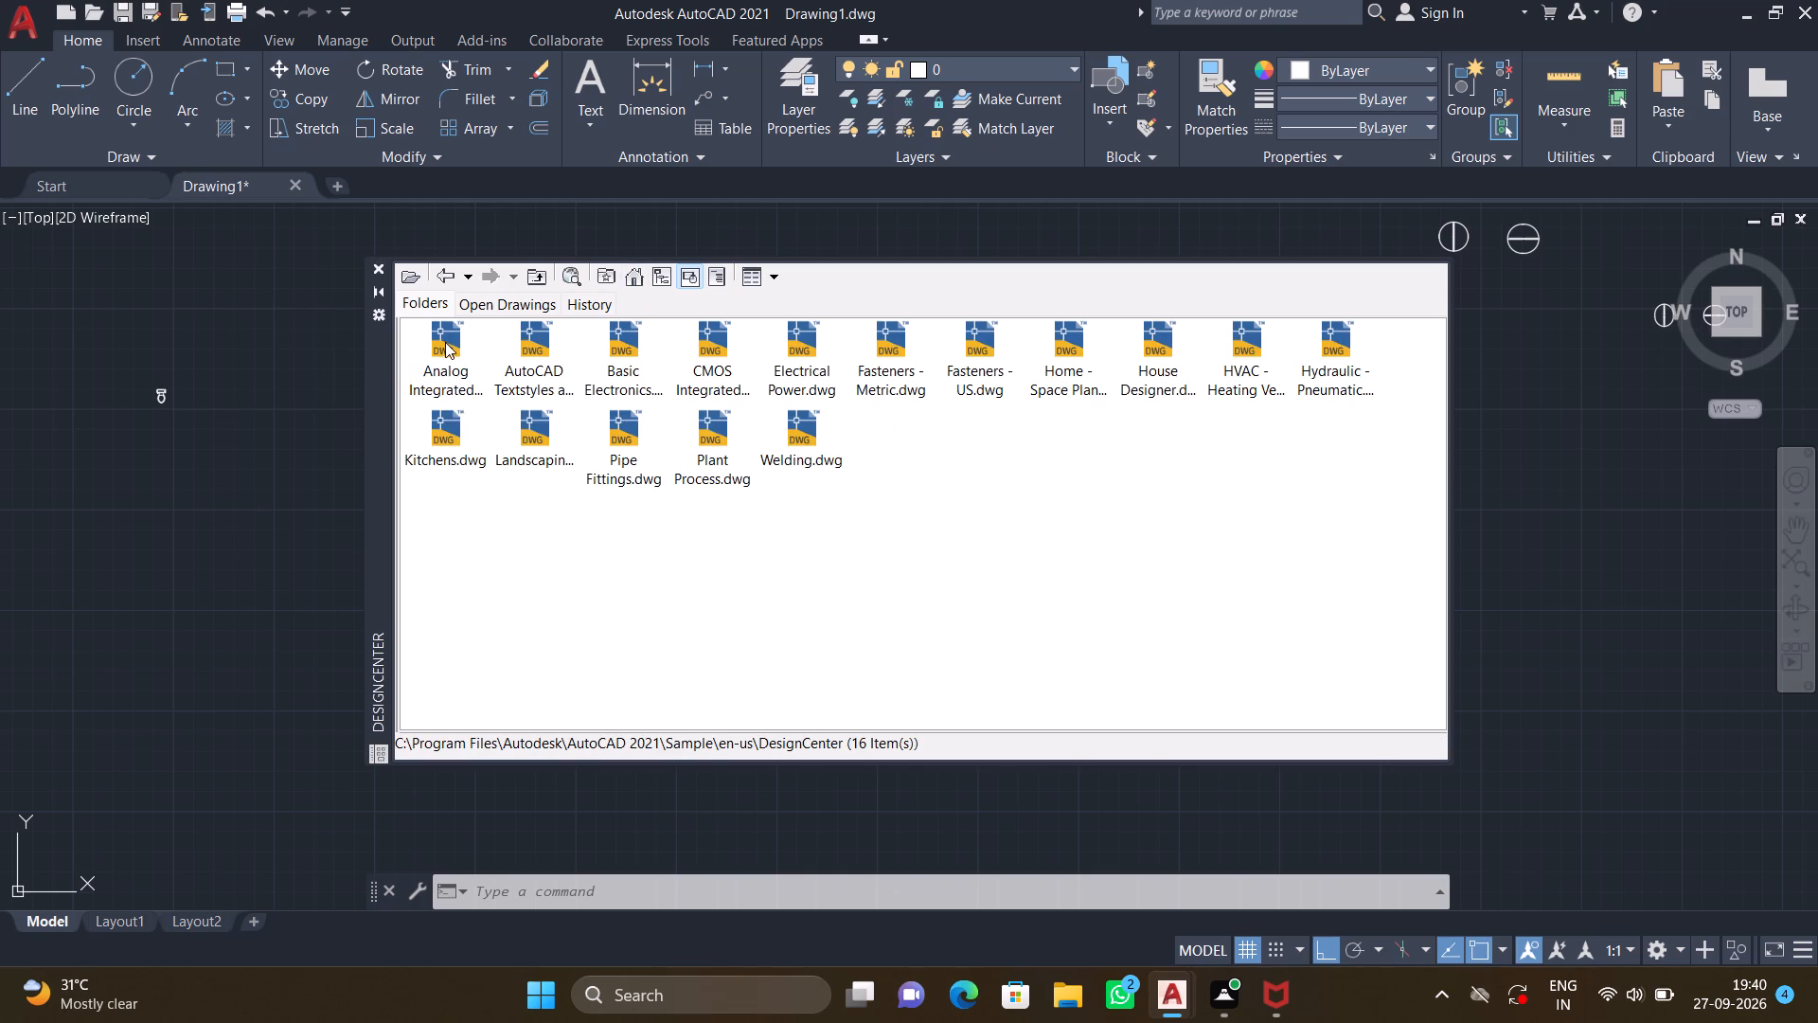
pyautogui.doubleClick(1069, 347)
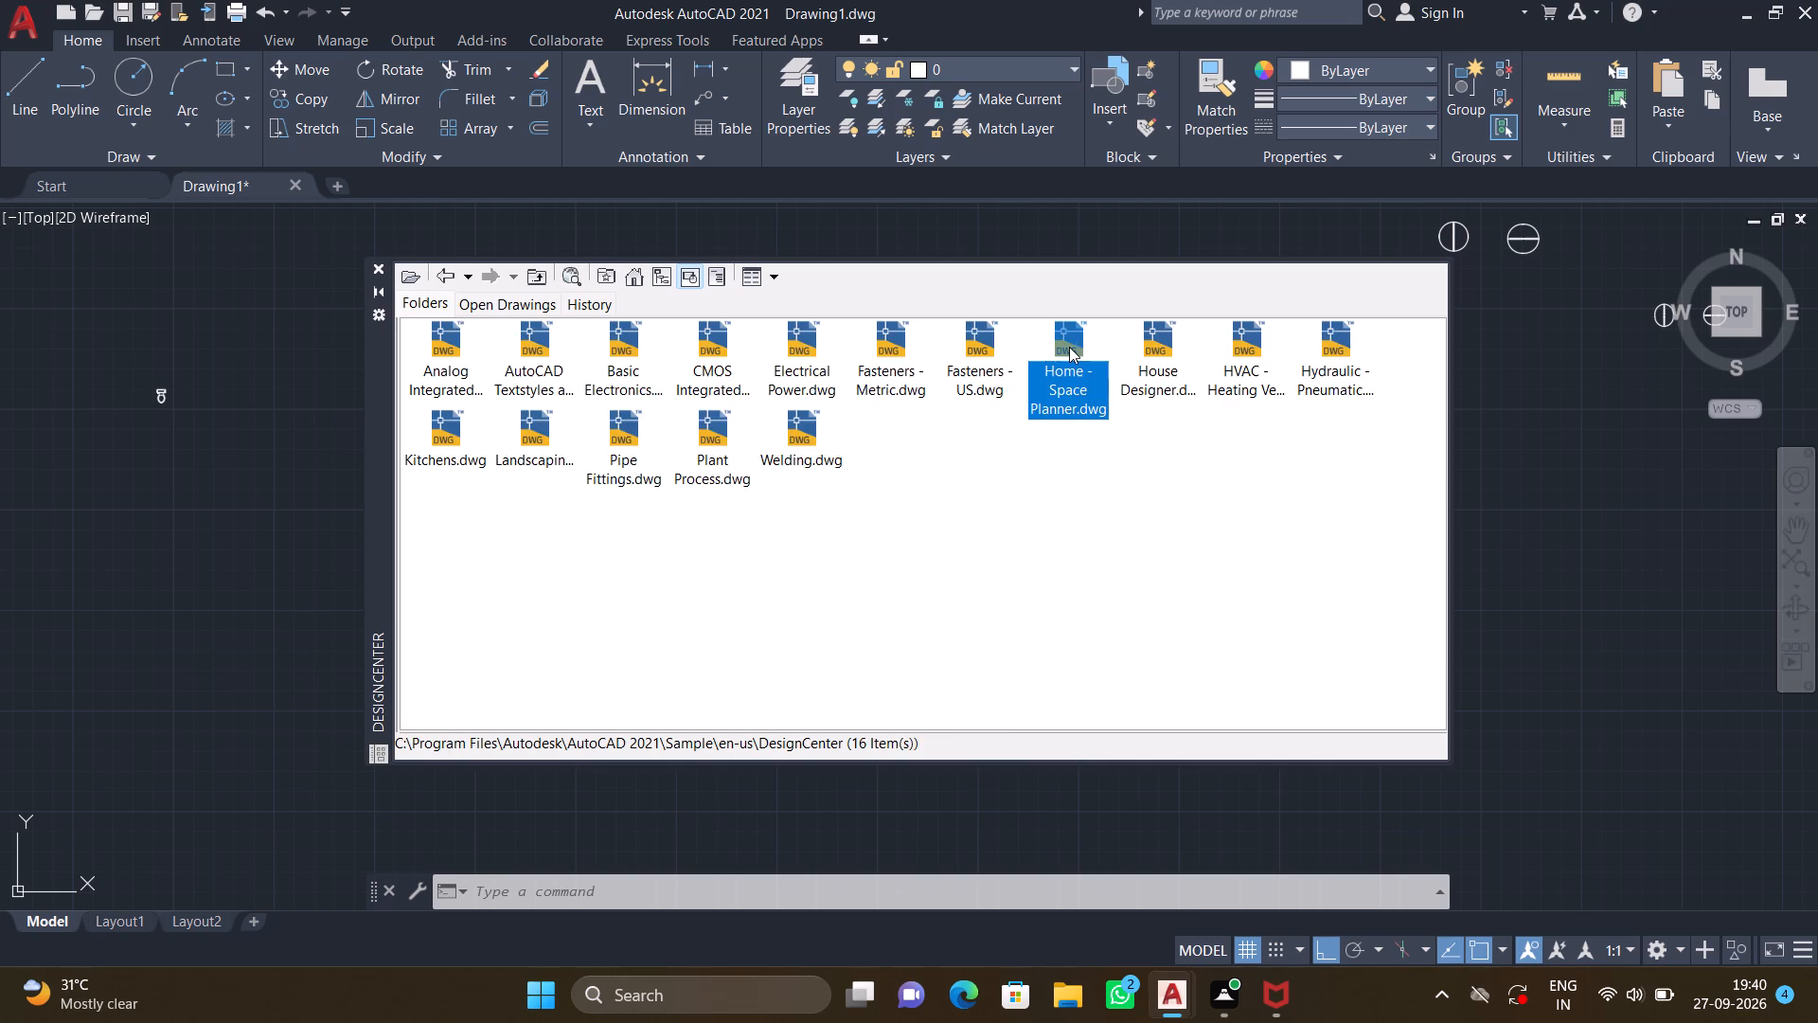
pyautogui.doubleClick(439, 356)
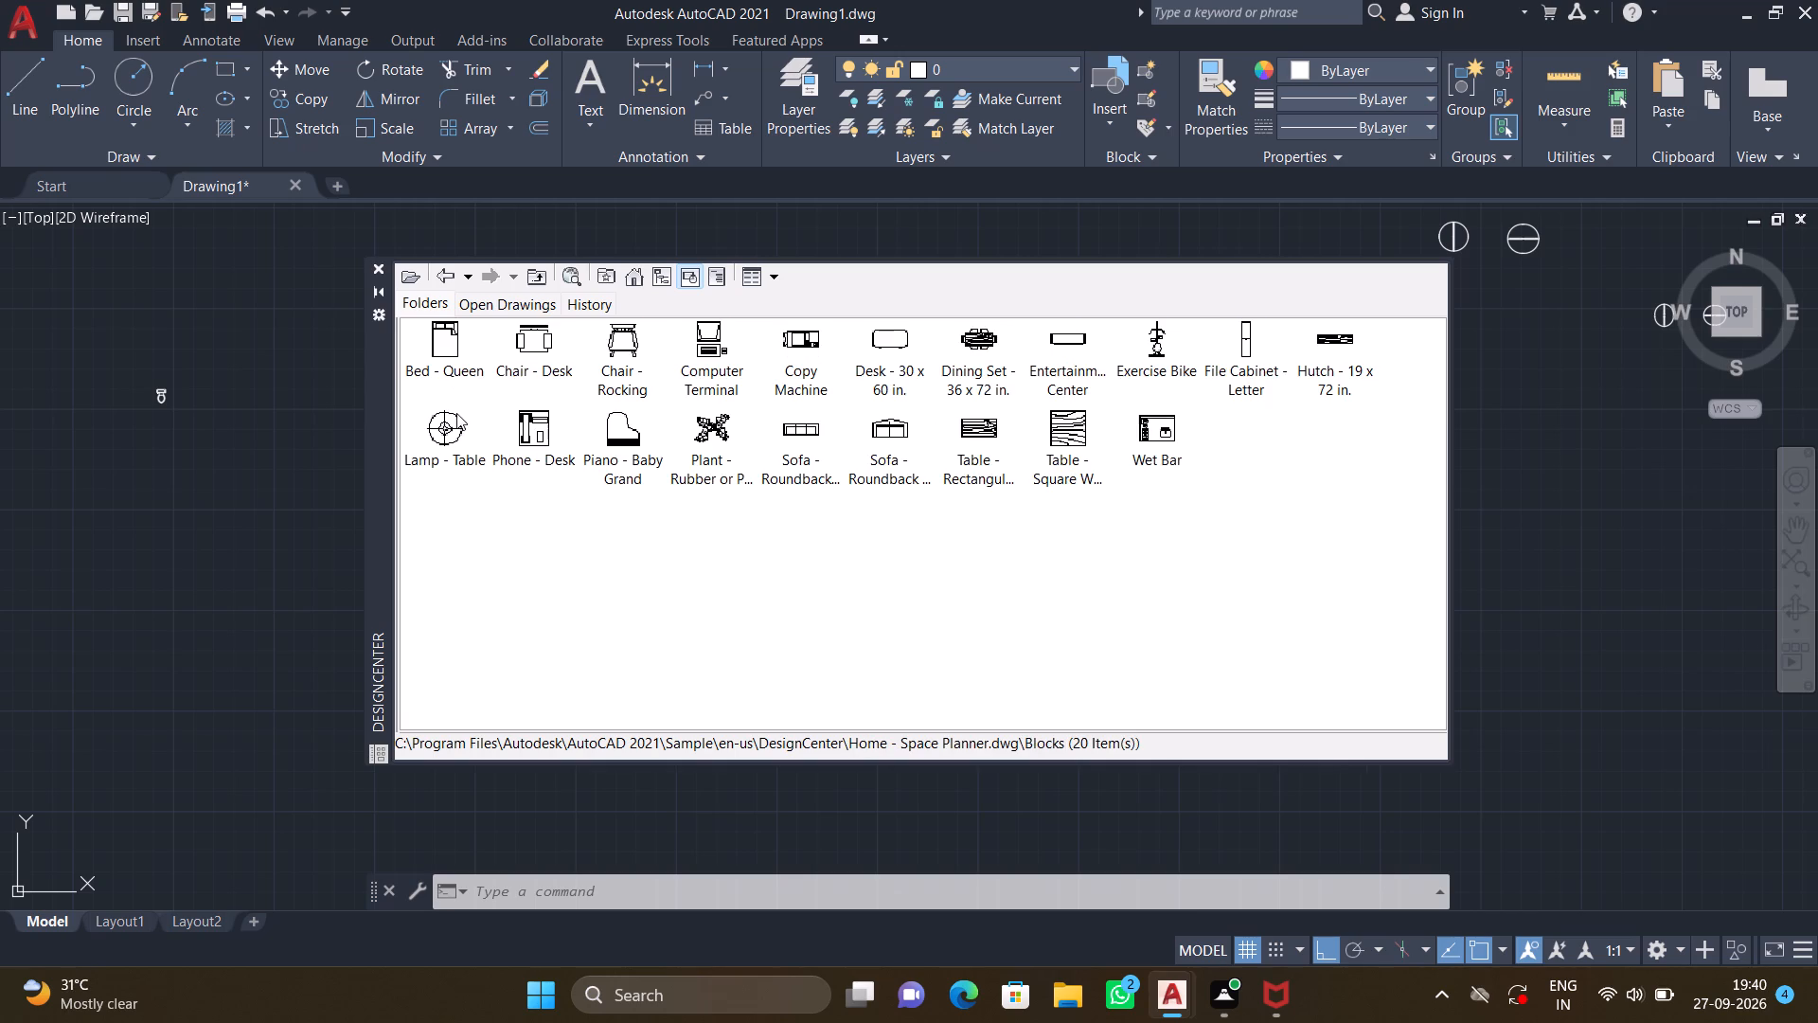
pyautogui.moveTo(452, 346); pyautogui.dragTo(113, 497)
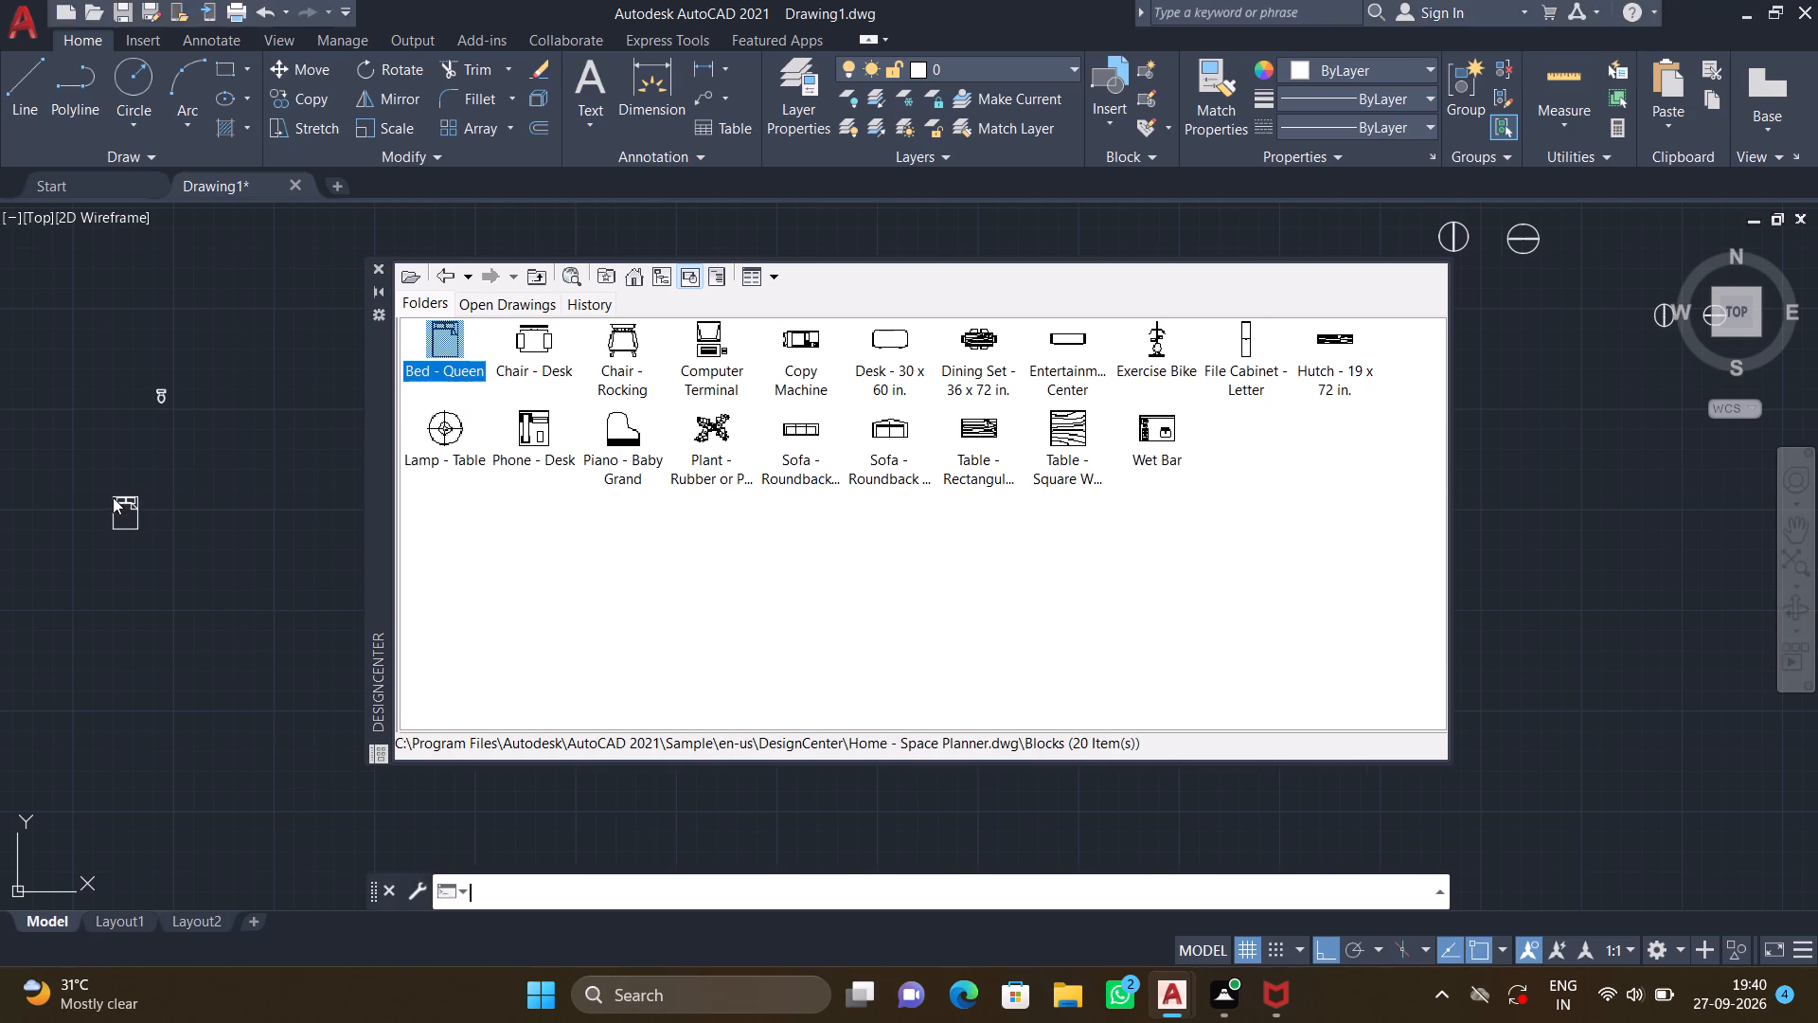
pyautogui.moveTo(531, 348); pyautogui.dragTo(470, 408)
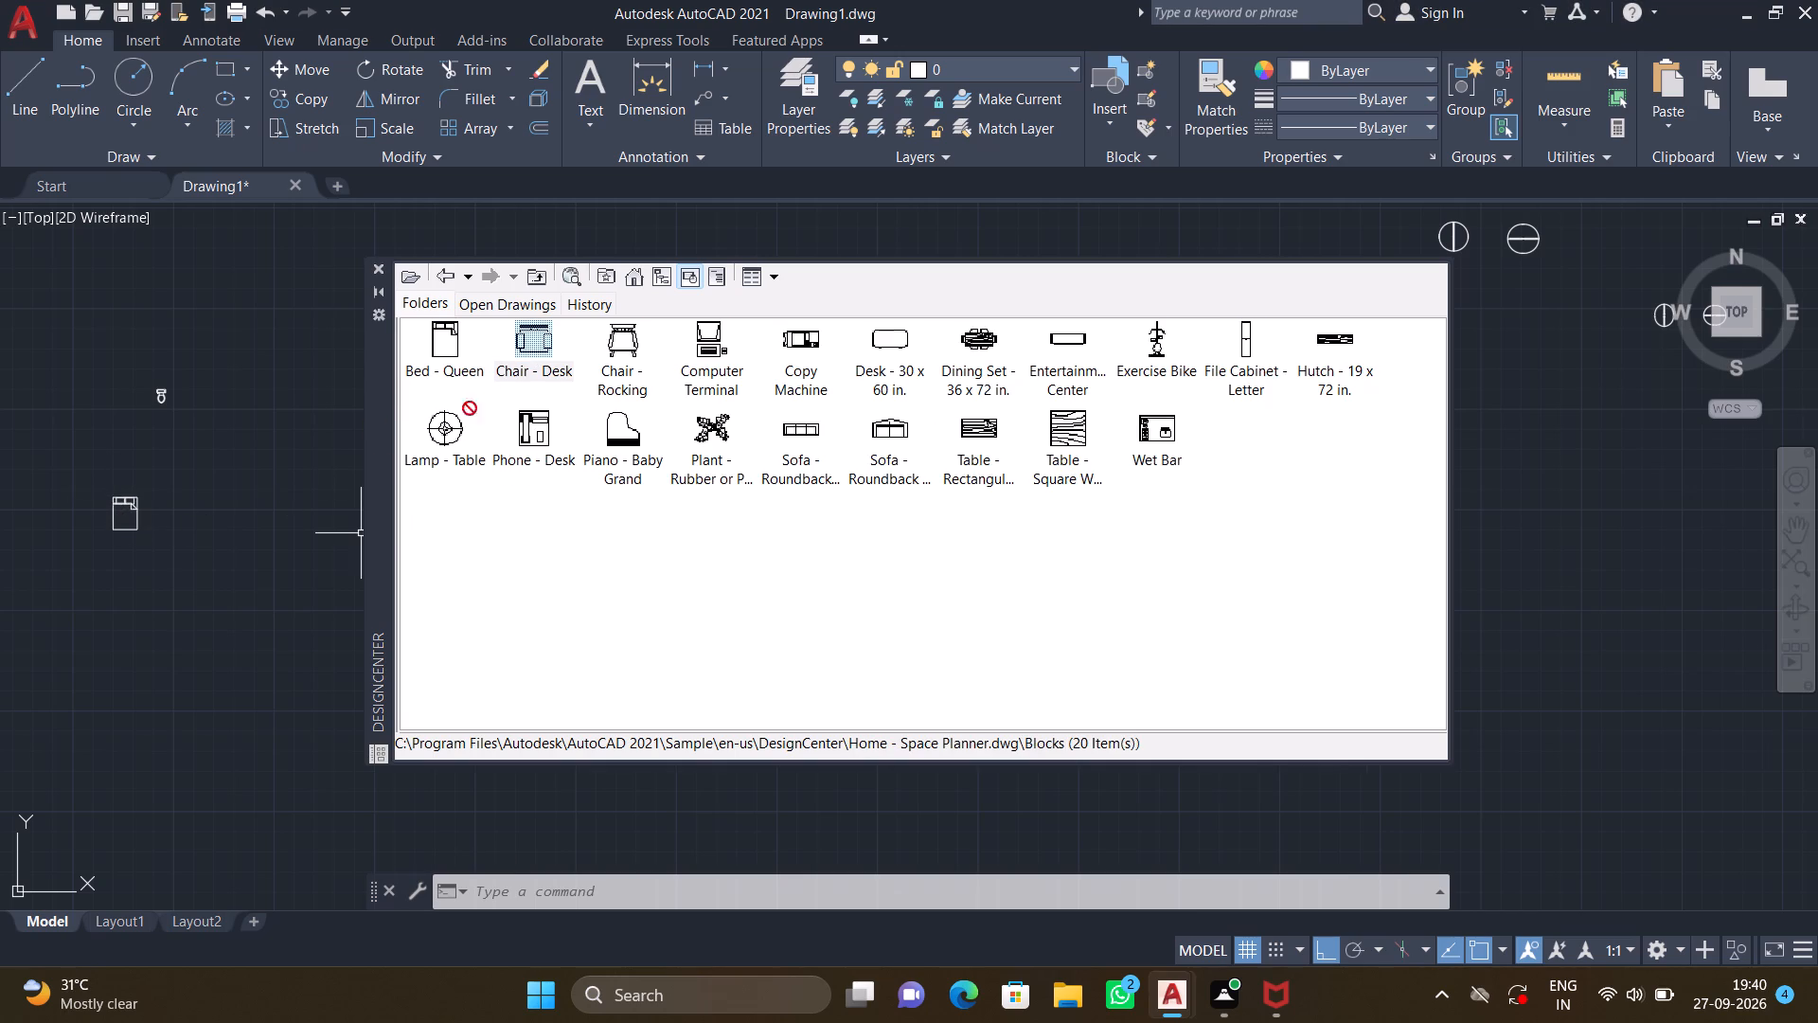
pyautogui.moveTo(470, 408); pyautogui.dragTo(241, 451)
pyautogui.moveTo(611, 345); pyautogui.dragTo(263, 368)
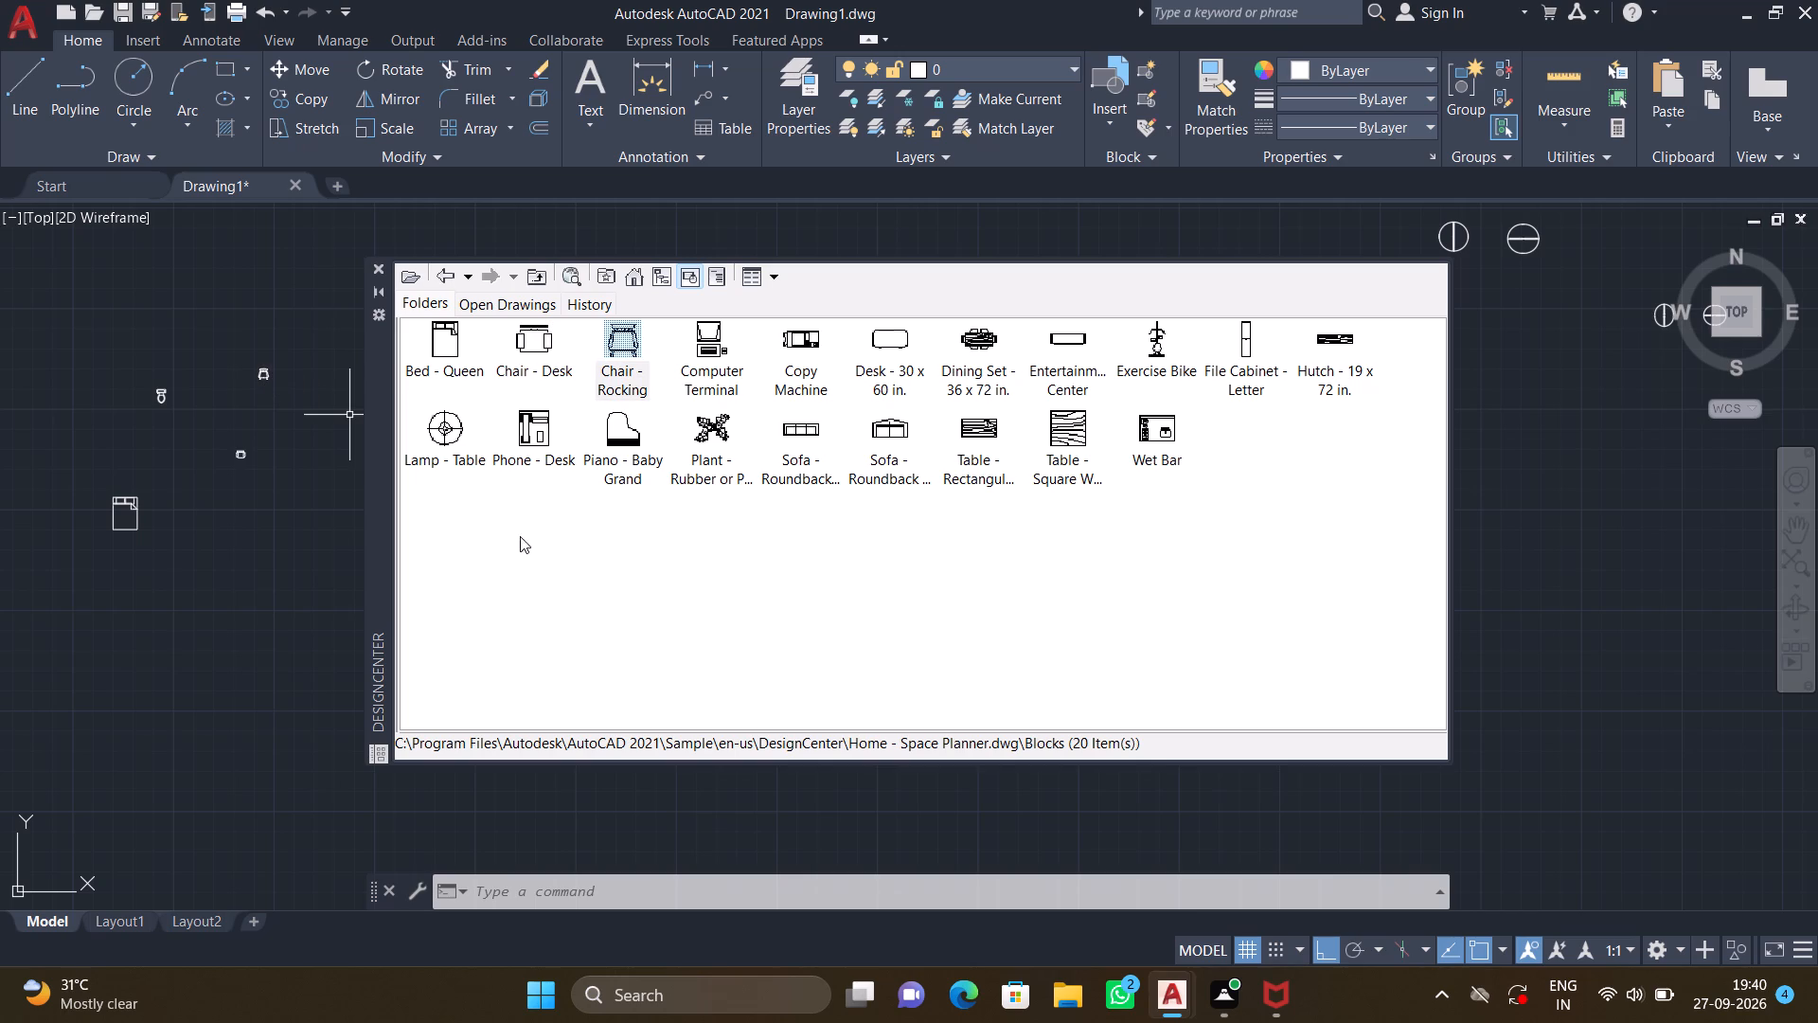
# Insert the Dining Set - 36 x 72 in., the rectangular table and the straight-backed Sofa - Roundback block left of the plan.
pyautogui.moveTo(979, 339); pyautogui.dragTo(218, 314)
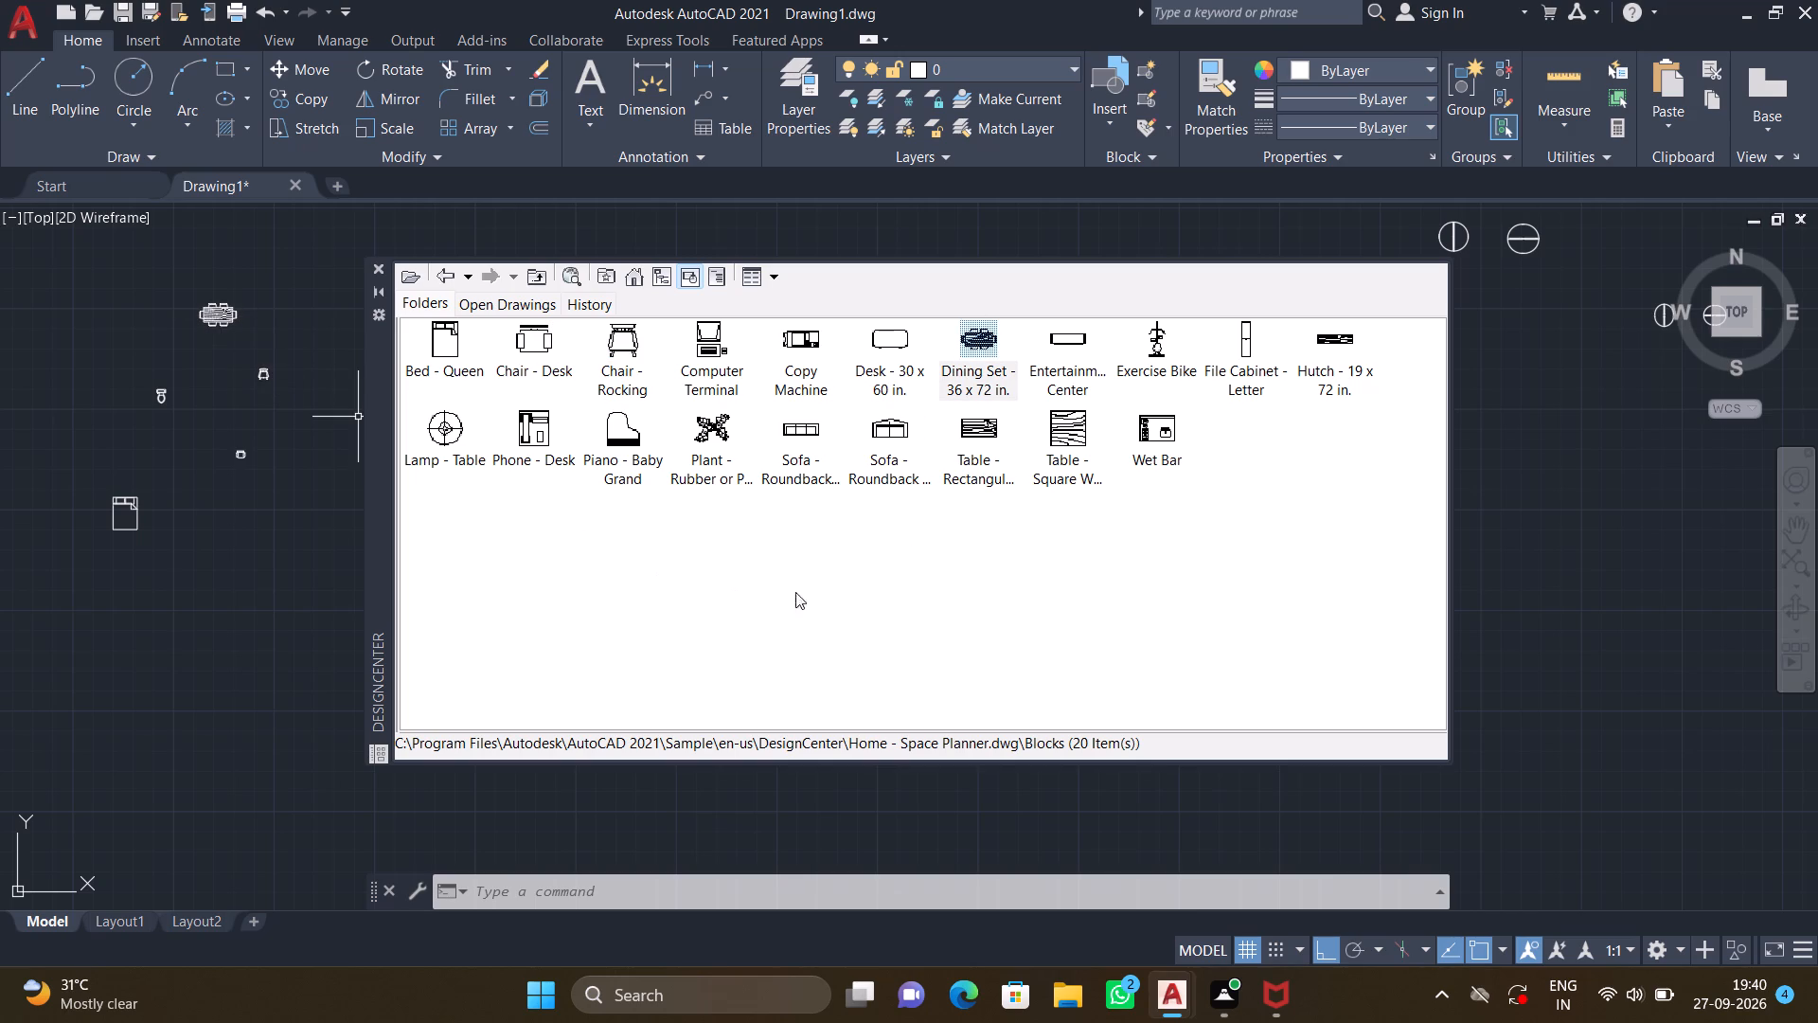
pyautogui.moveTo(975, 426); pyautogui.dragTo(427, 496)
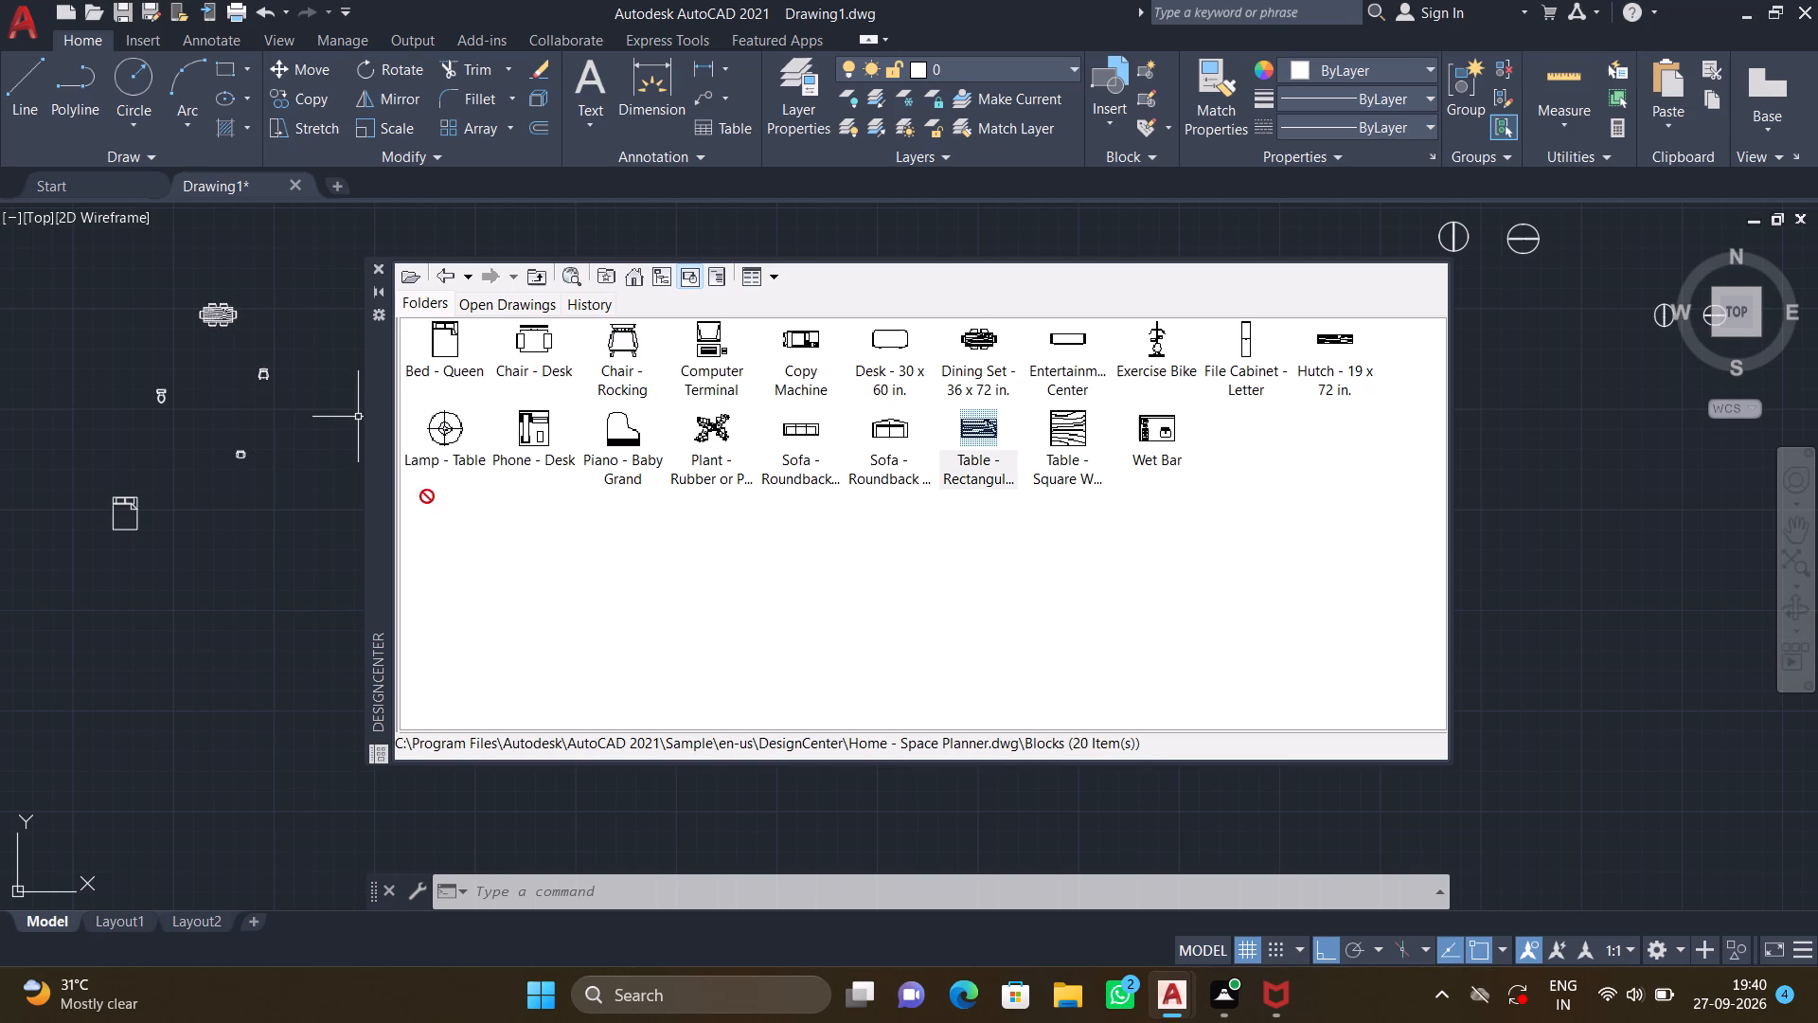
pyautogui.moveTo(427, 496); pyautogui.dragTo(89, 333)
pyautogui.moveTo(818, 417); pyautogui.dragTo(234, 558)
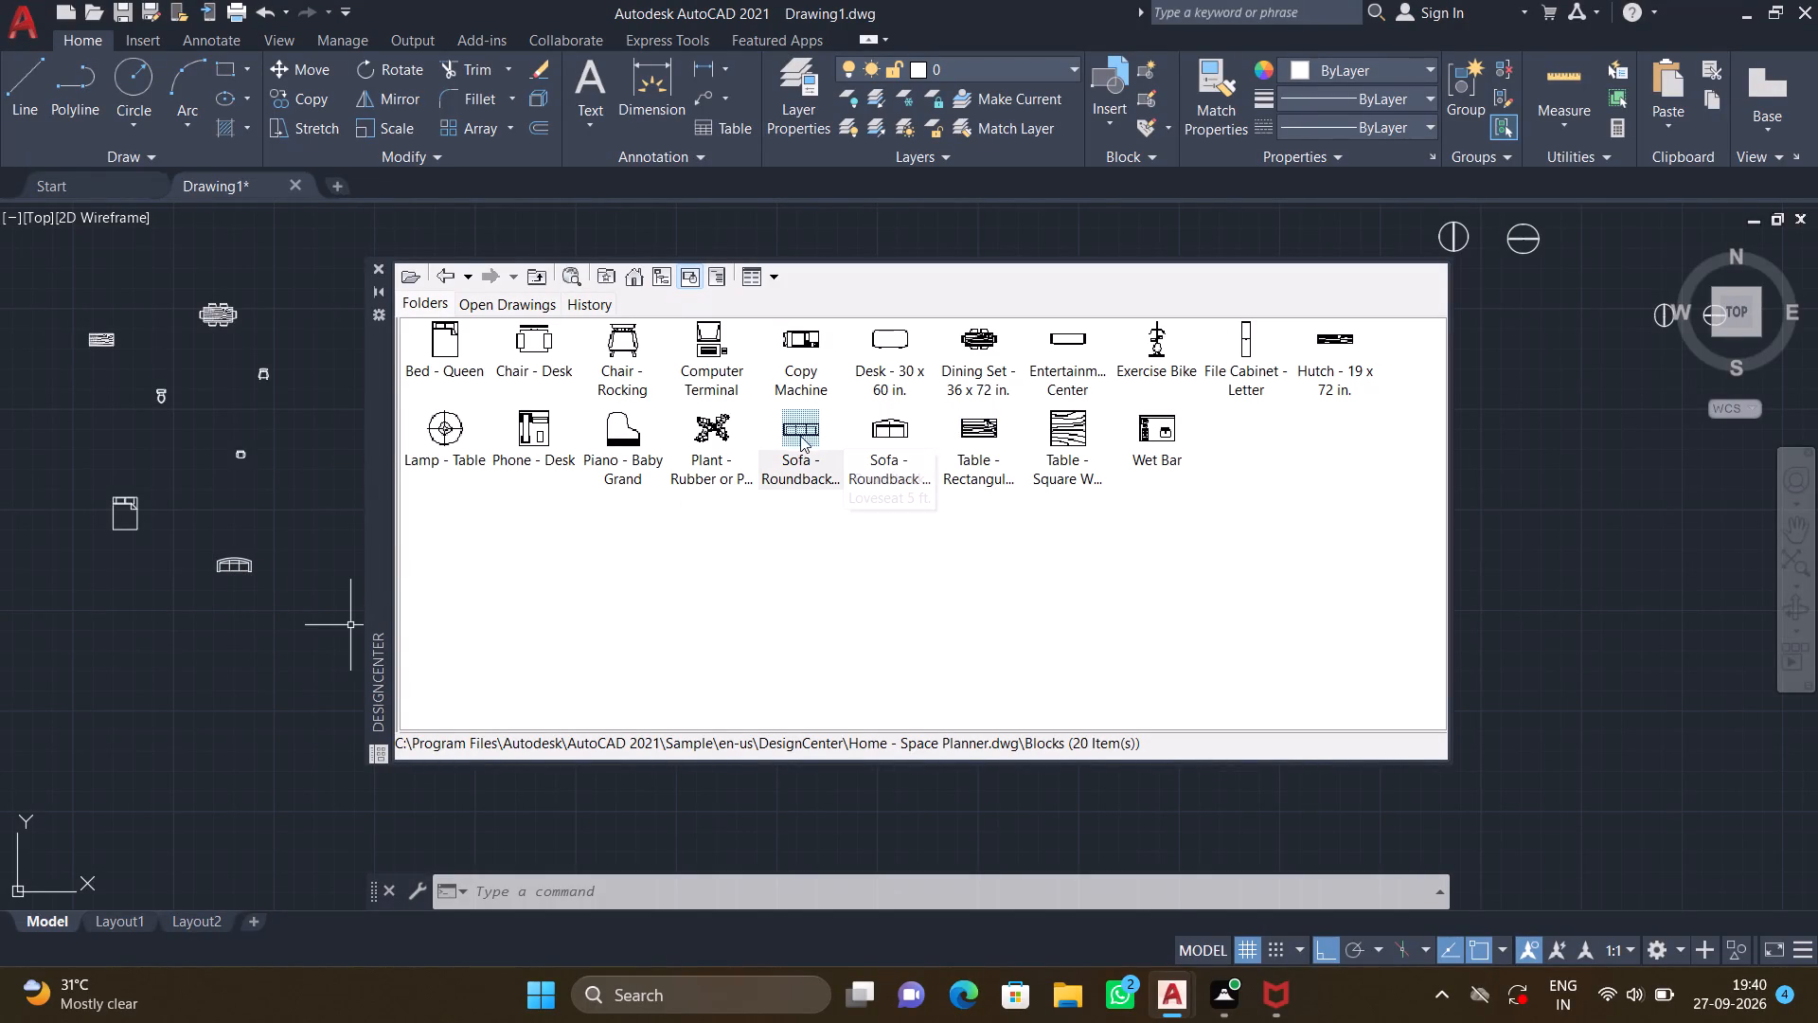
# Insert another long Sofa - Roundback, the Sofa - Roundback Loveseat 5 ft. and Table - Square Woodgrain 42 x 42 in. left of the plan, and close DesignCenter.
pyautogui.moveTo(798, 434); pyautogui.dragTo(80, 581)
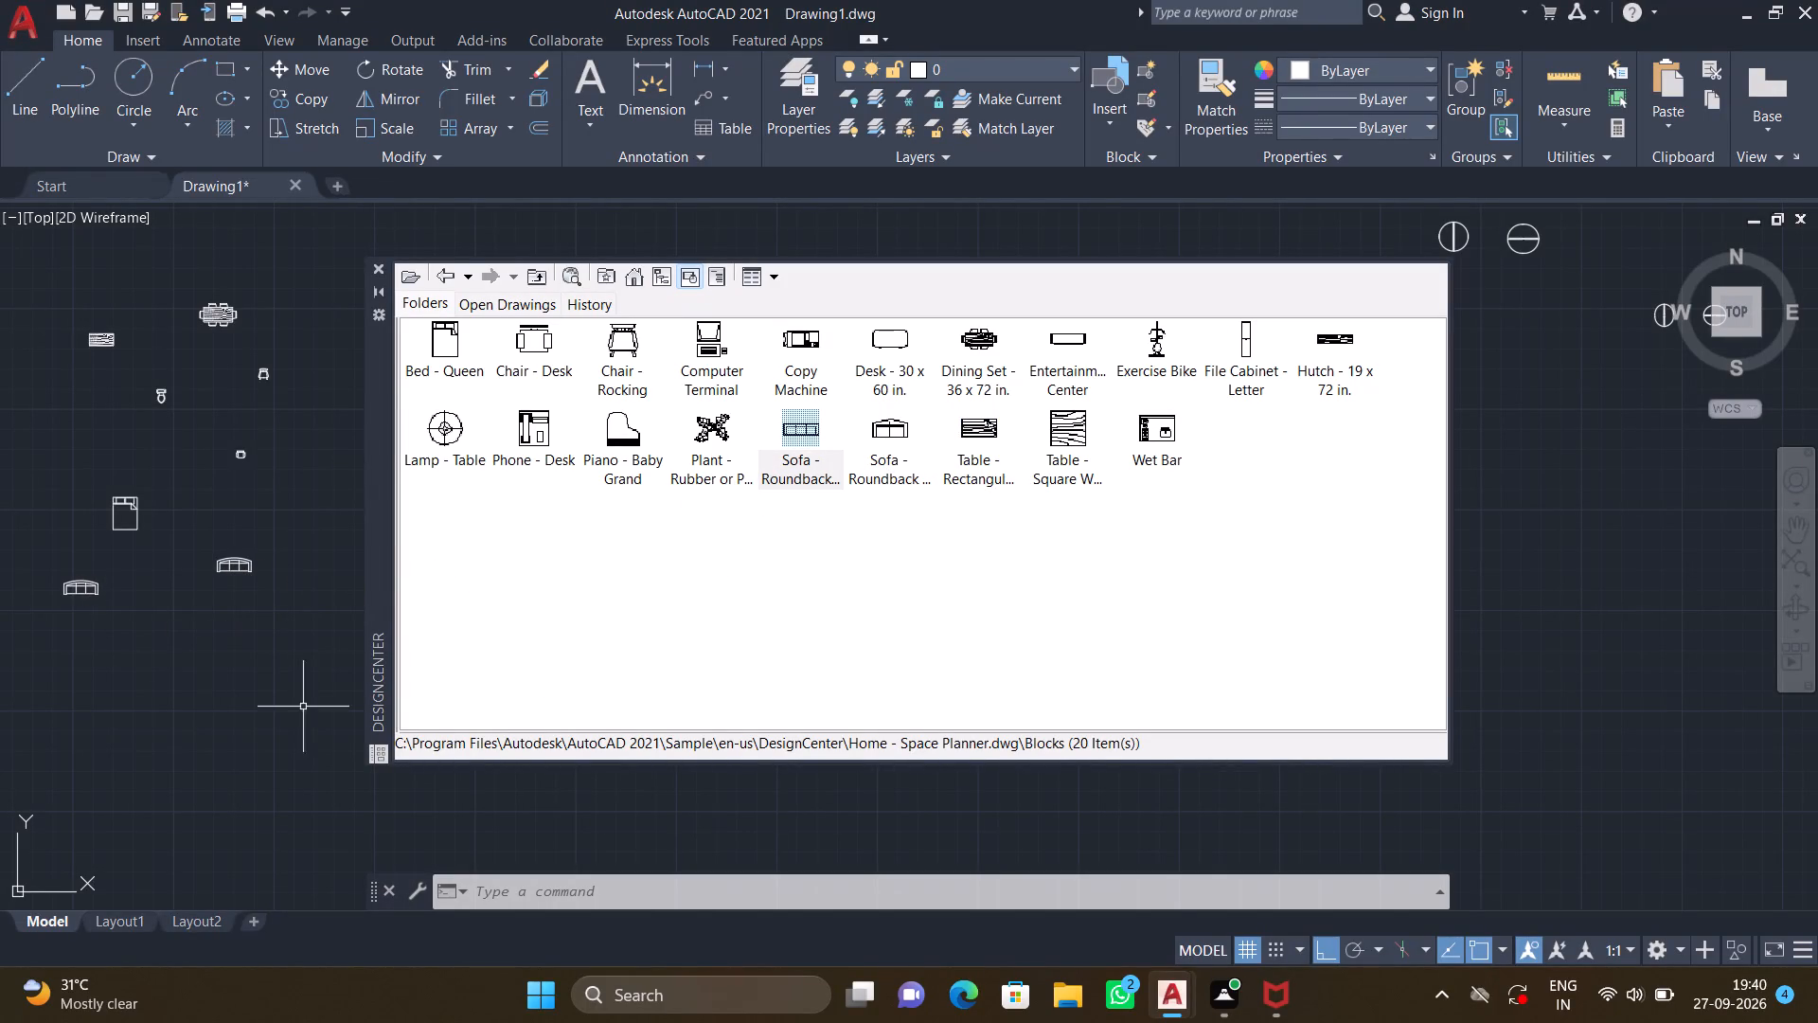
pyautogui.moveTo(886, 430); pyautogui.dragTo(384, 656)
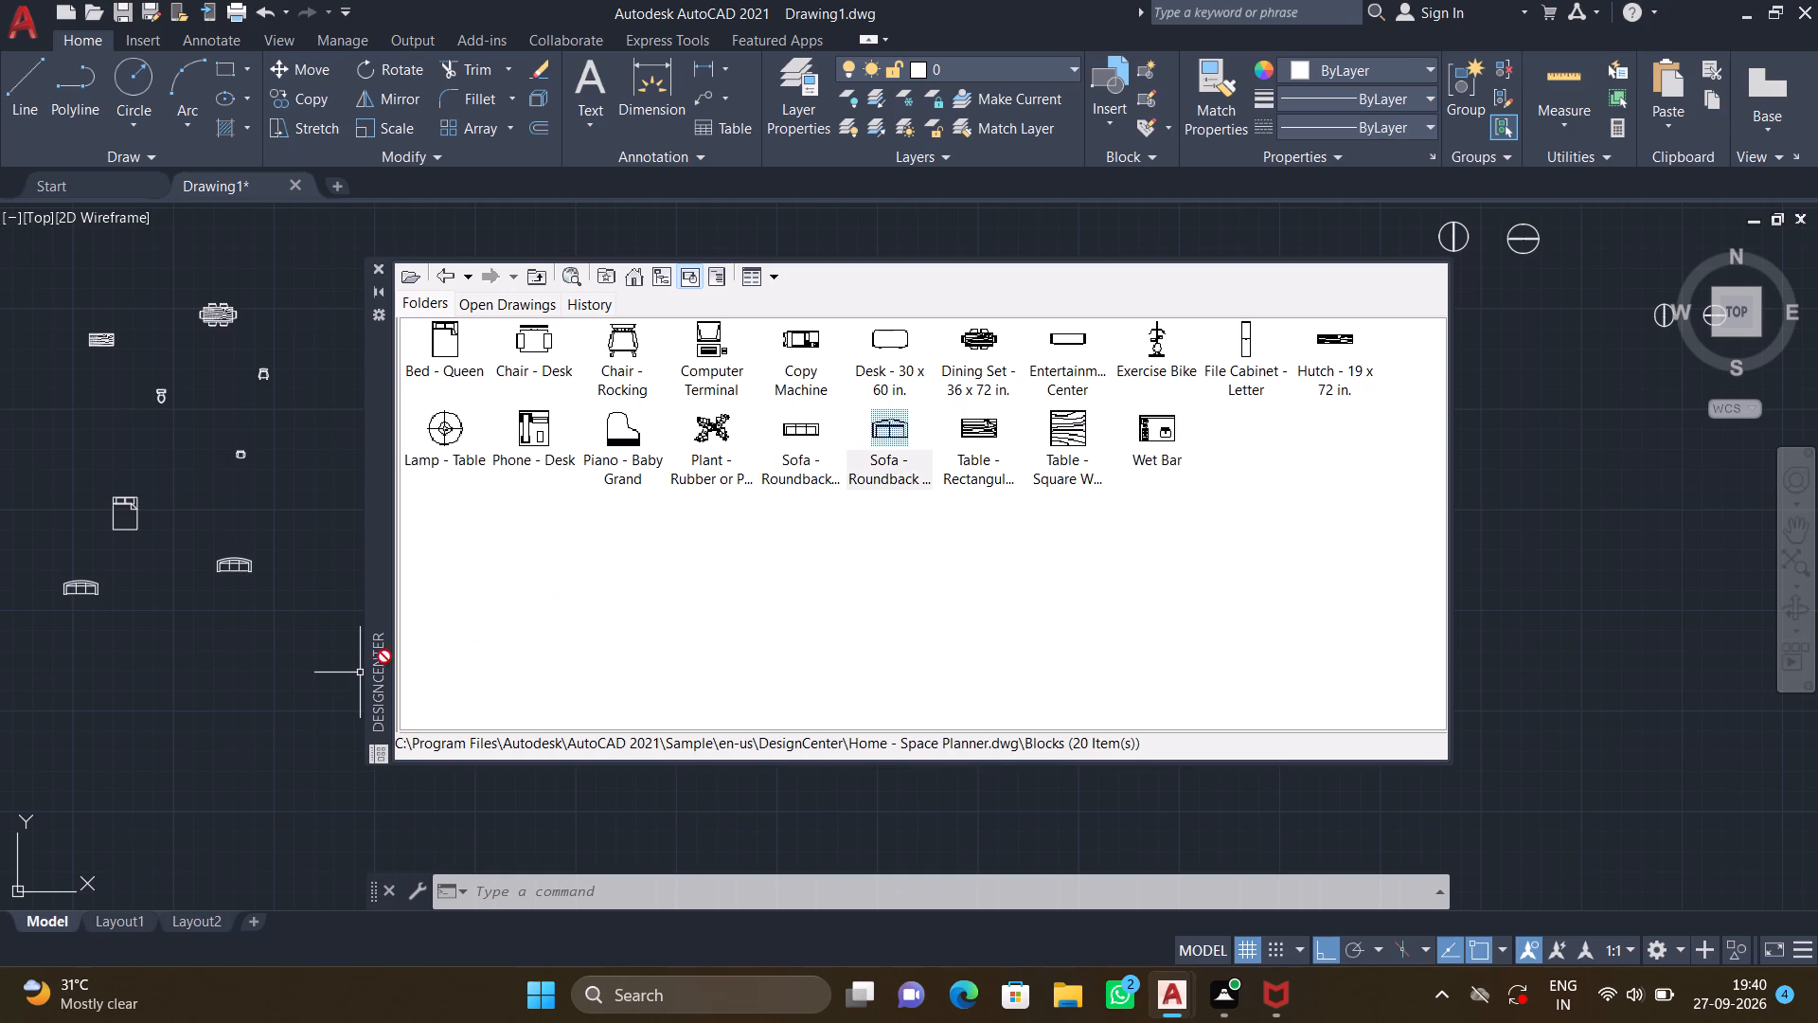
pyautogui.moveTo(384, 656); pyautogui.dragTo(316, 674)
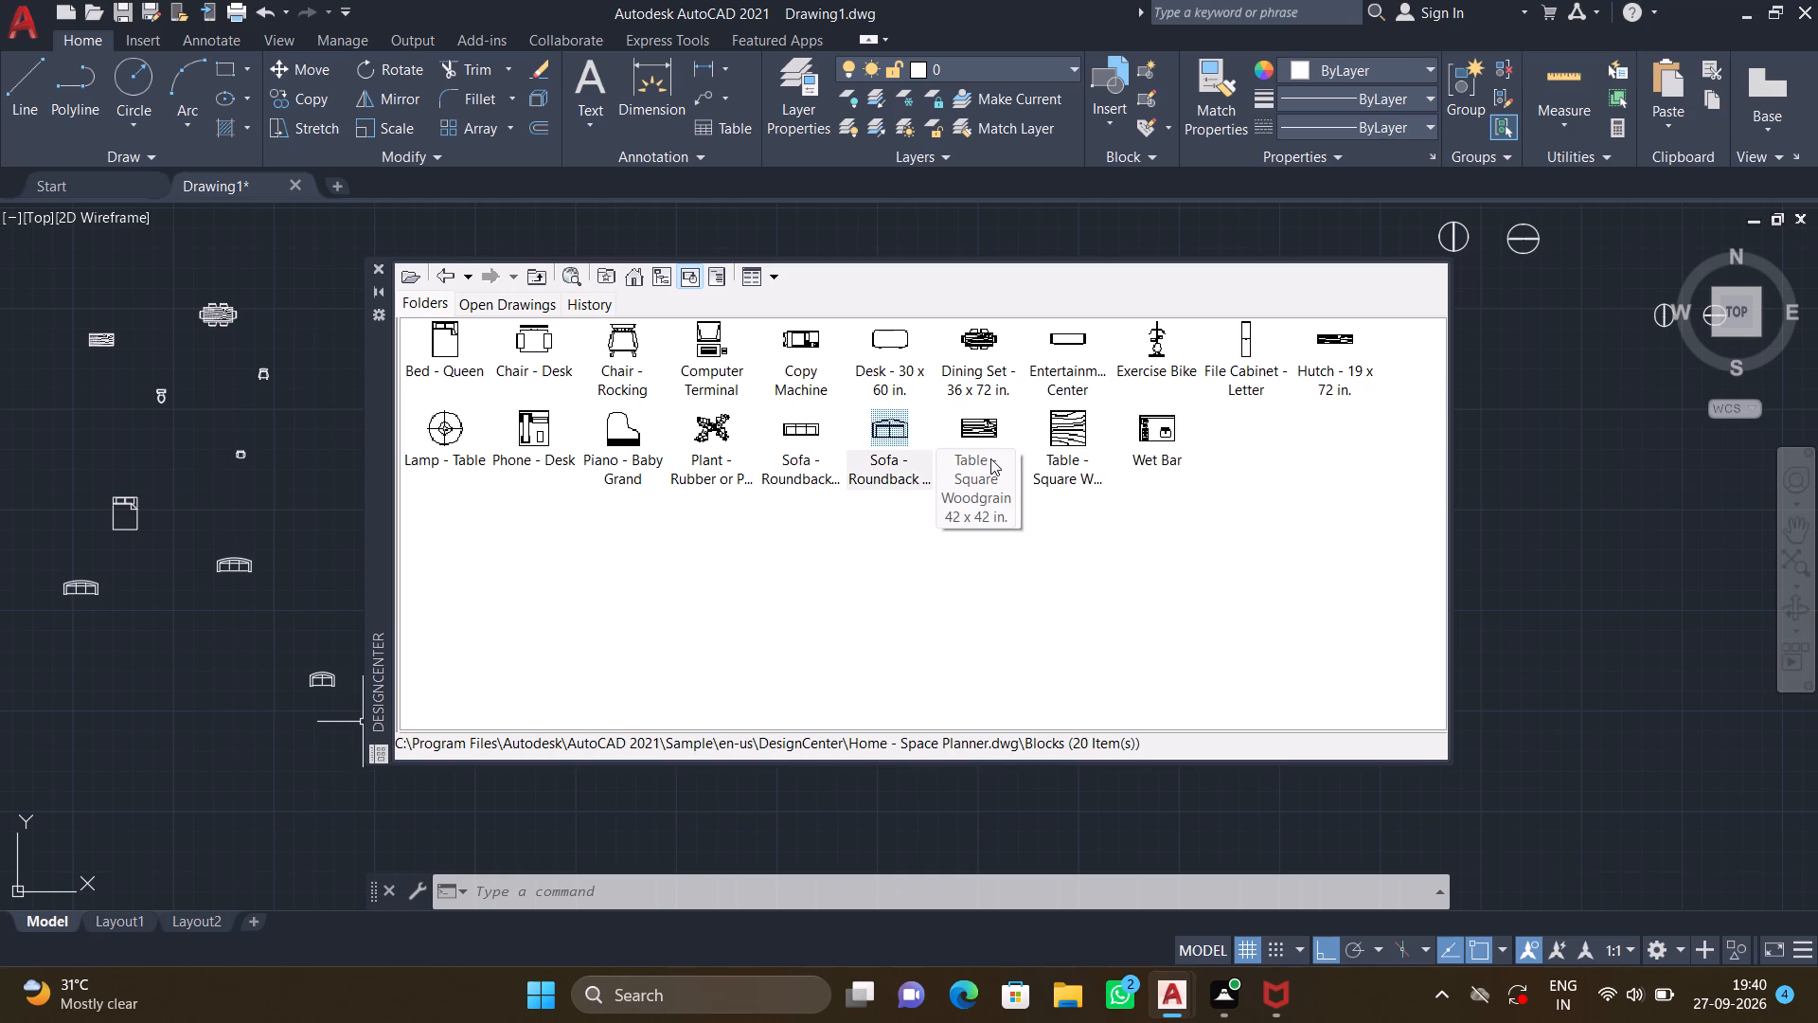
pyautogui.moveTo(1057, 436); pyautogui.dragTo(614, 495)
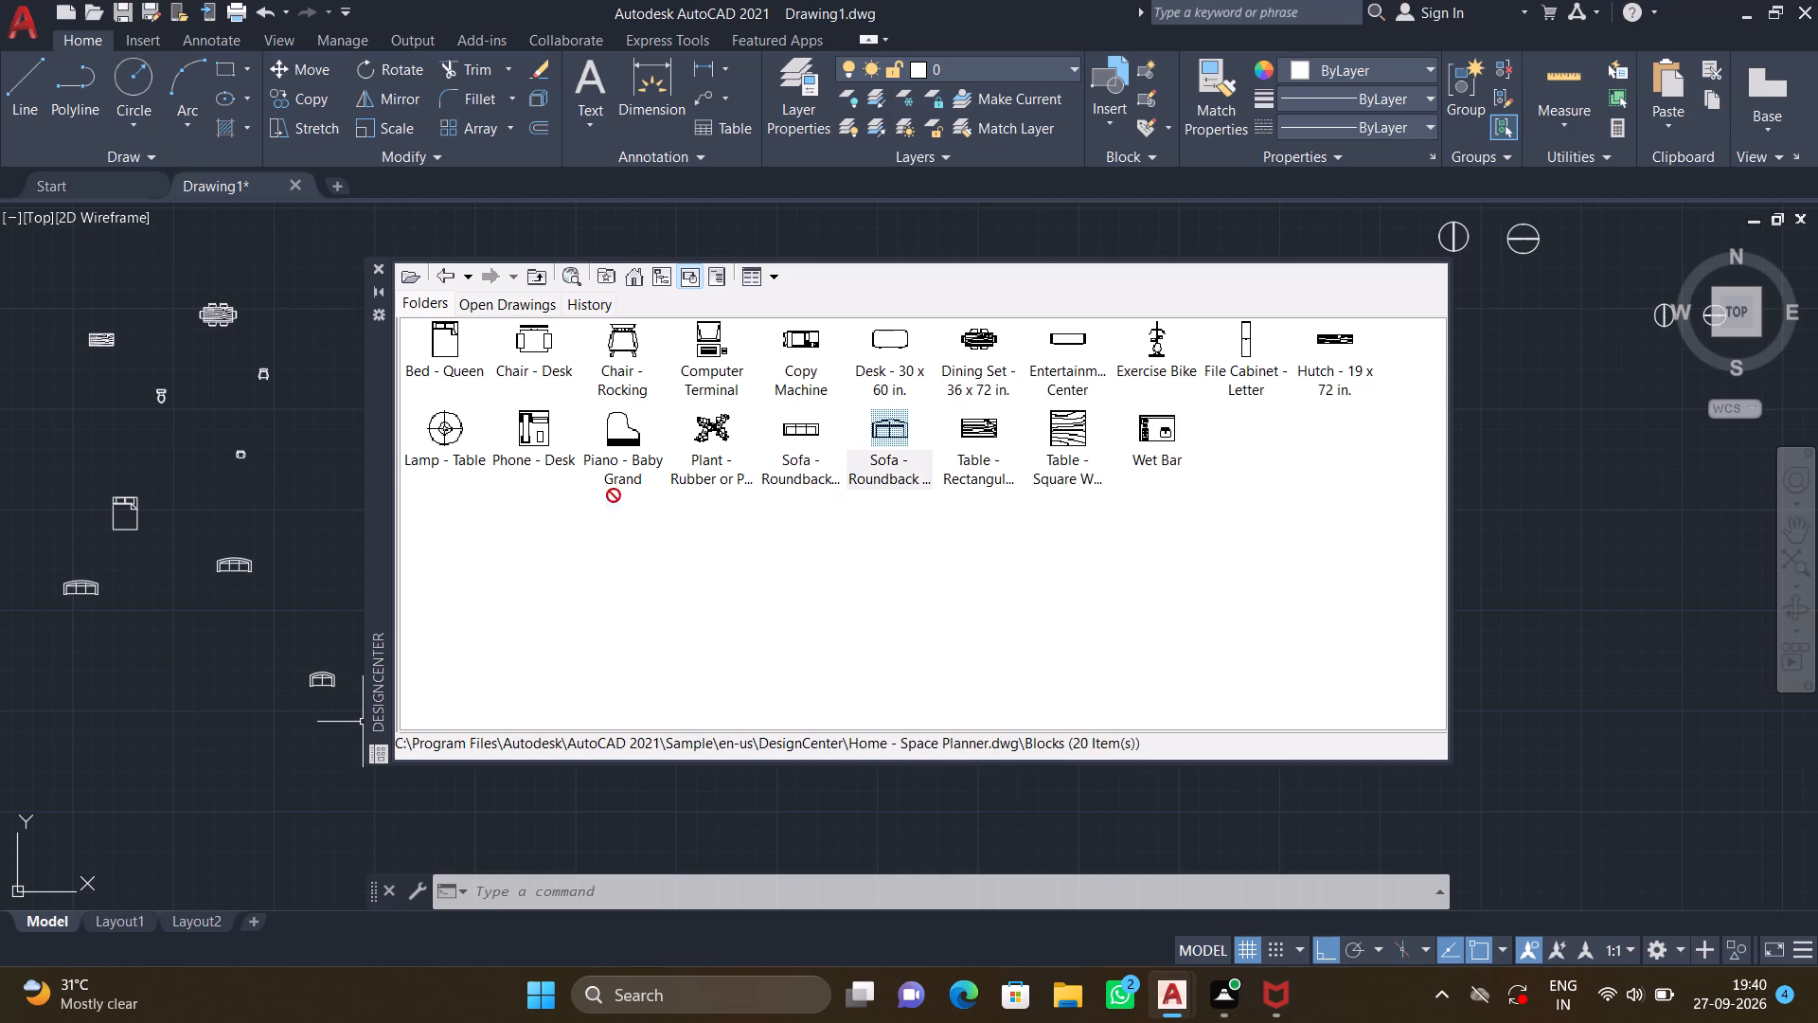
pyautogui.moveTo(614, 495); pyautogui.dragTo(315, 457)
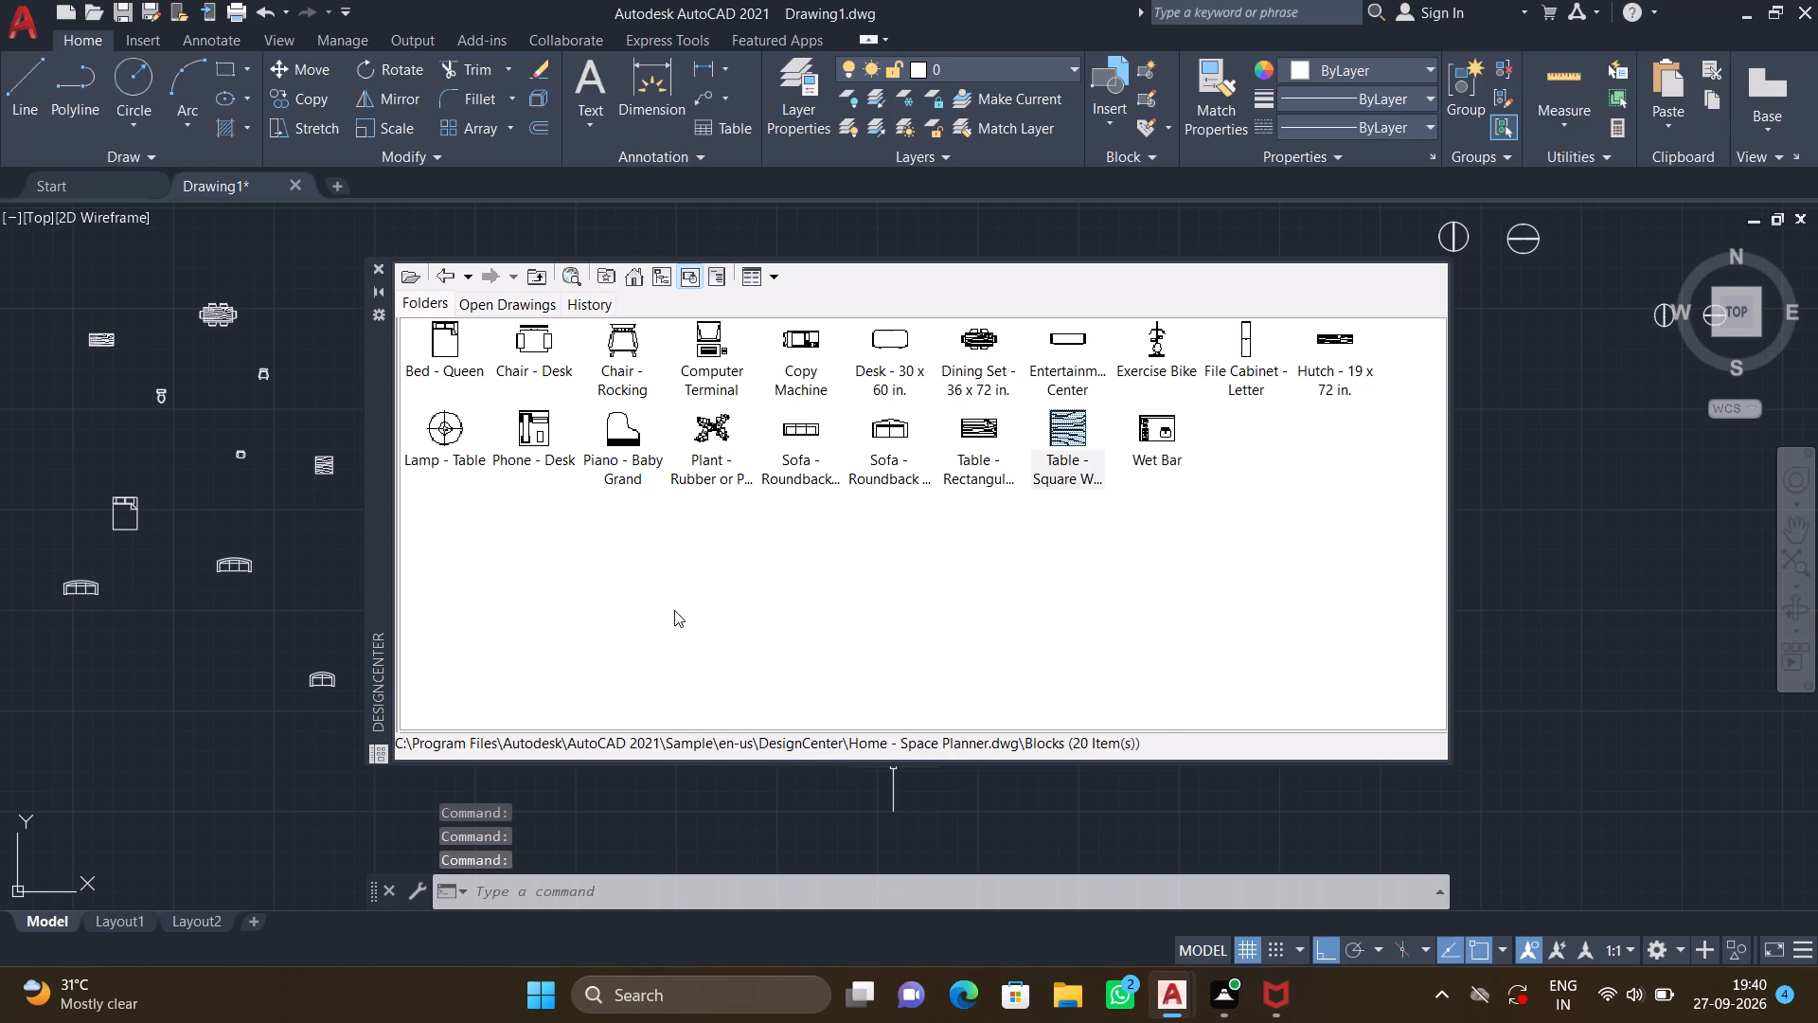
pyautogui.click(383, 271)
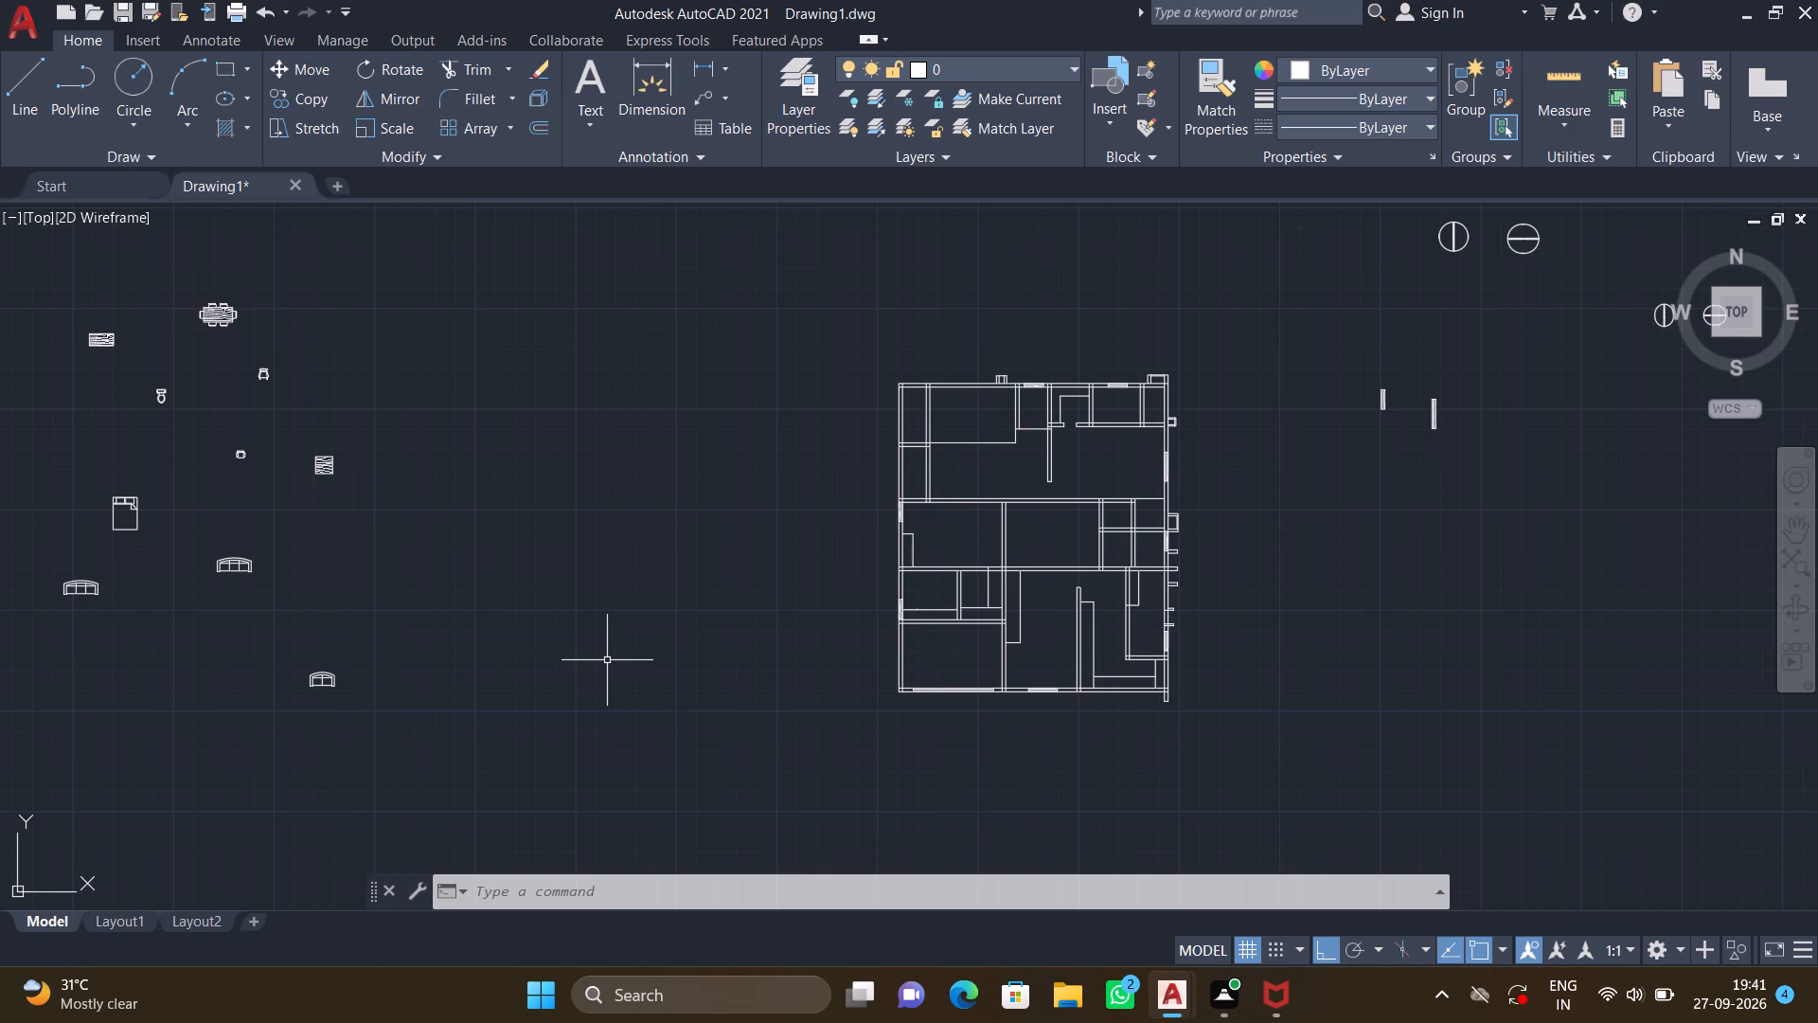
# With Ortho off, copy the lower-left three-seat sofa into the plan's large upper room, just below its horizontal interior line near the left partition.
pyautogui.moveTo(474, 751); pyautogui.dragTo(635, 715, button='middle')
pyautogui.scroll(2, 276, 601)
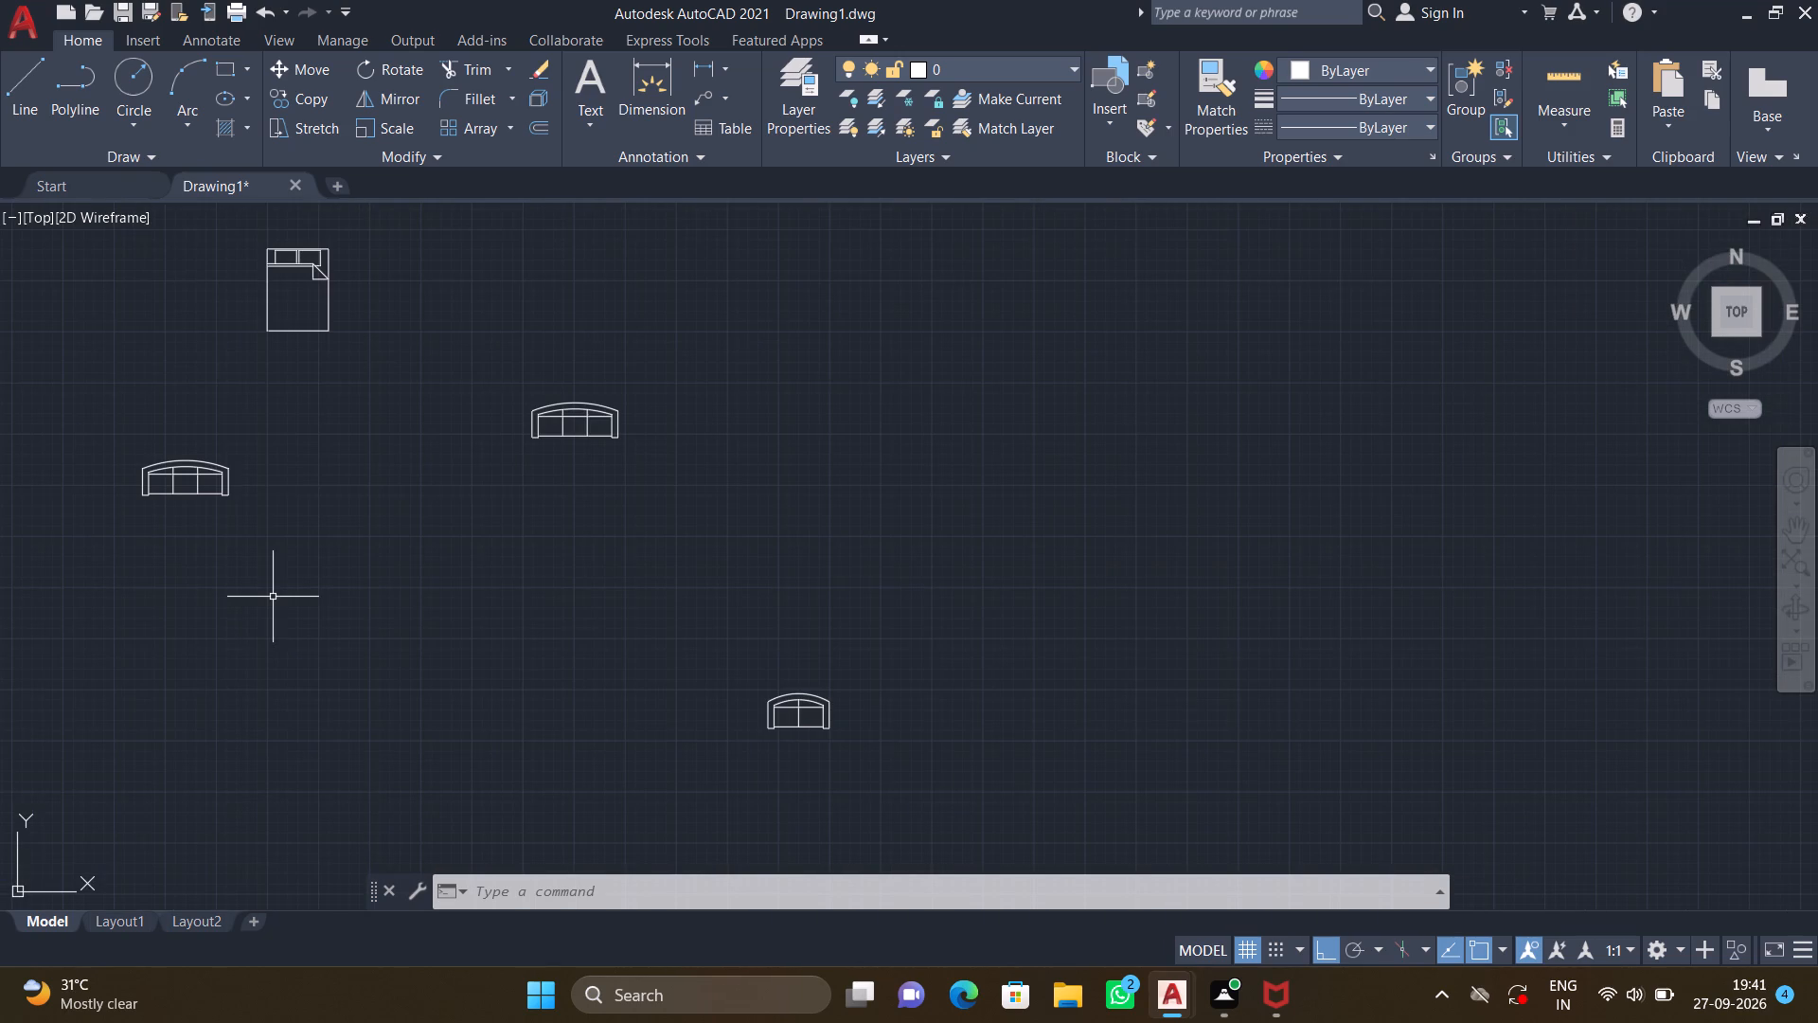
pyautogui.write('CO')
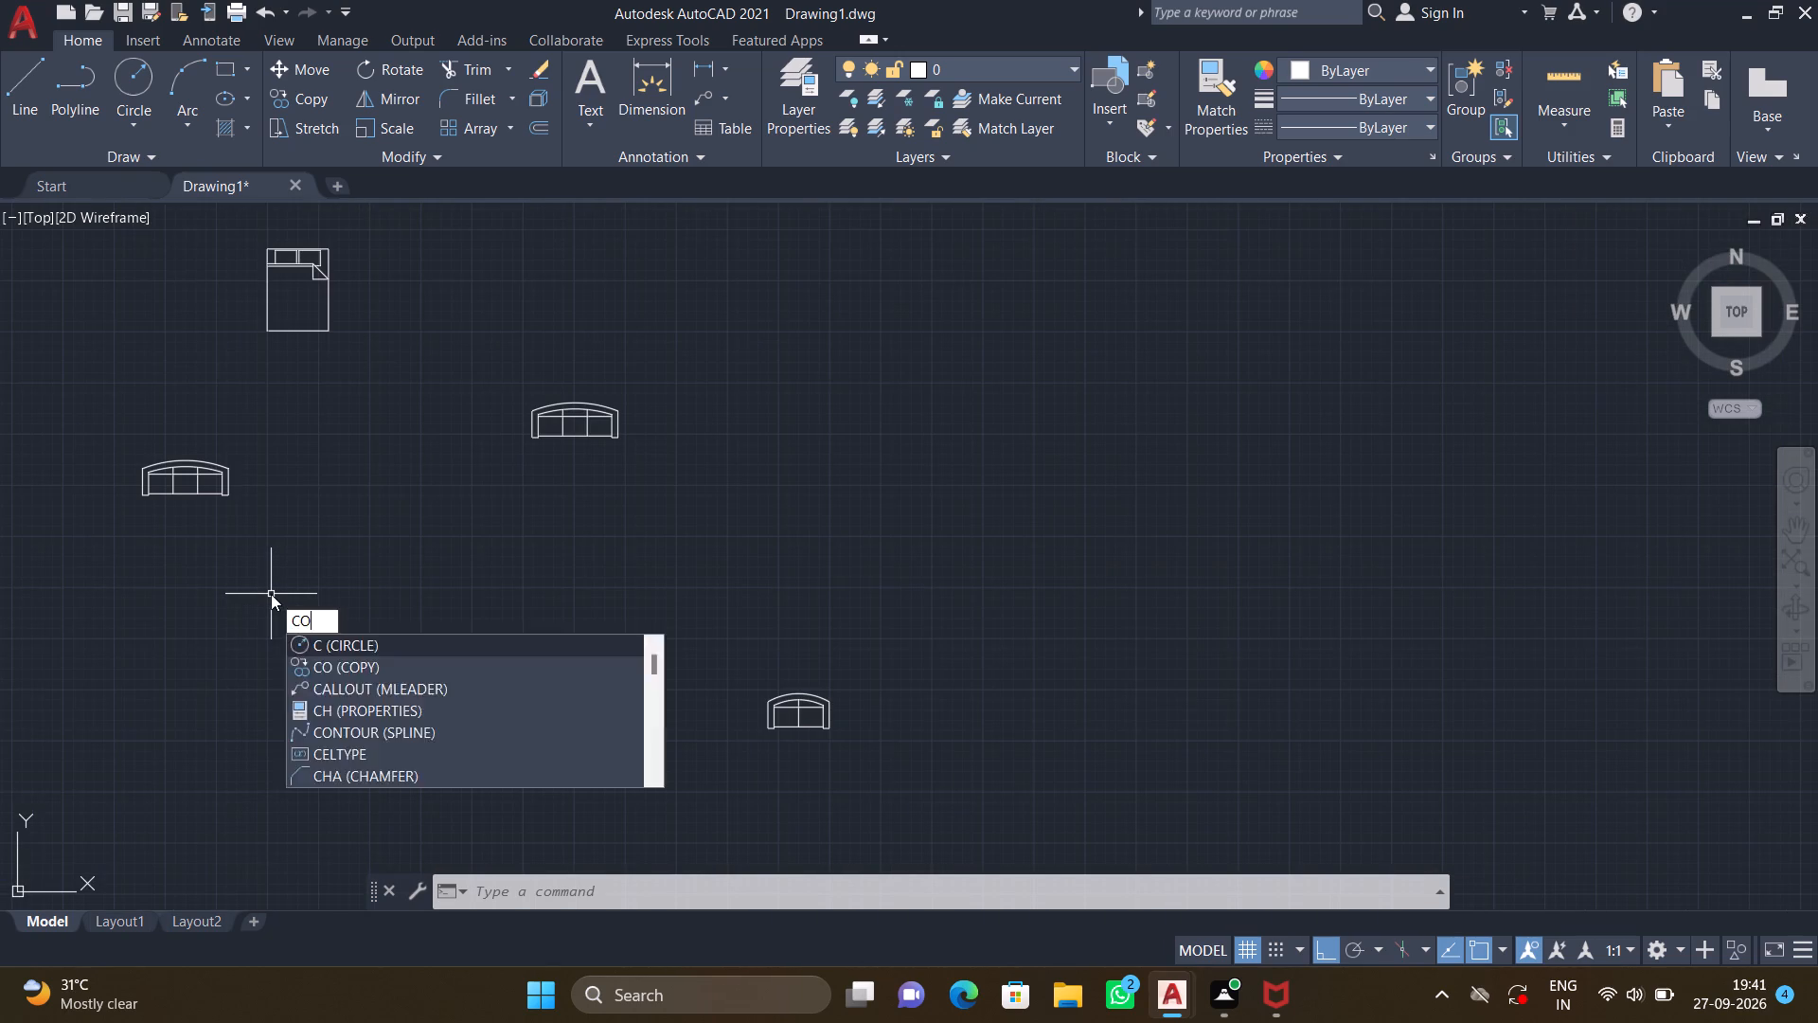
pyautogui.press('Return')
pyautogui.moveTo(283, 556); pyautogui.dragTo(274, 544)
pyautogui.click(4, 348)
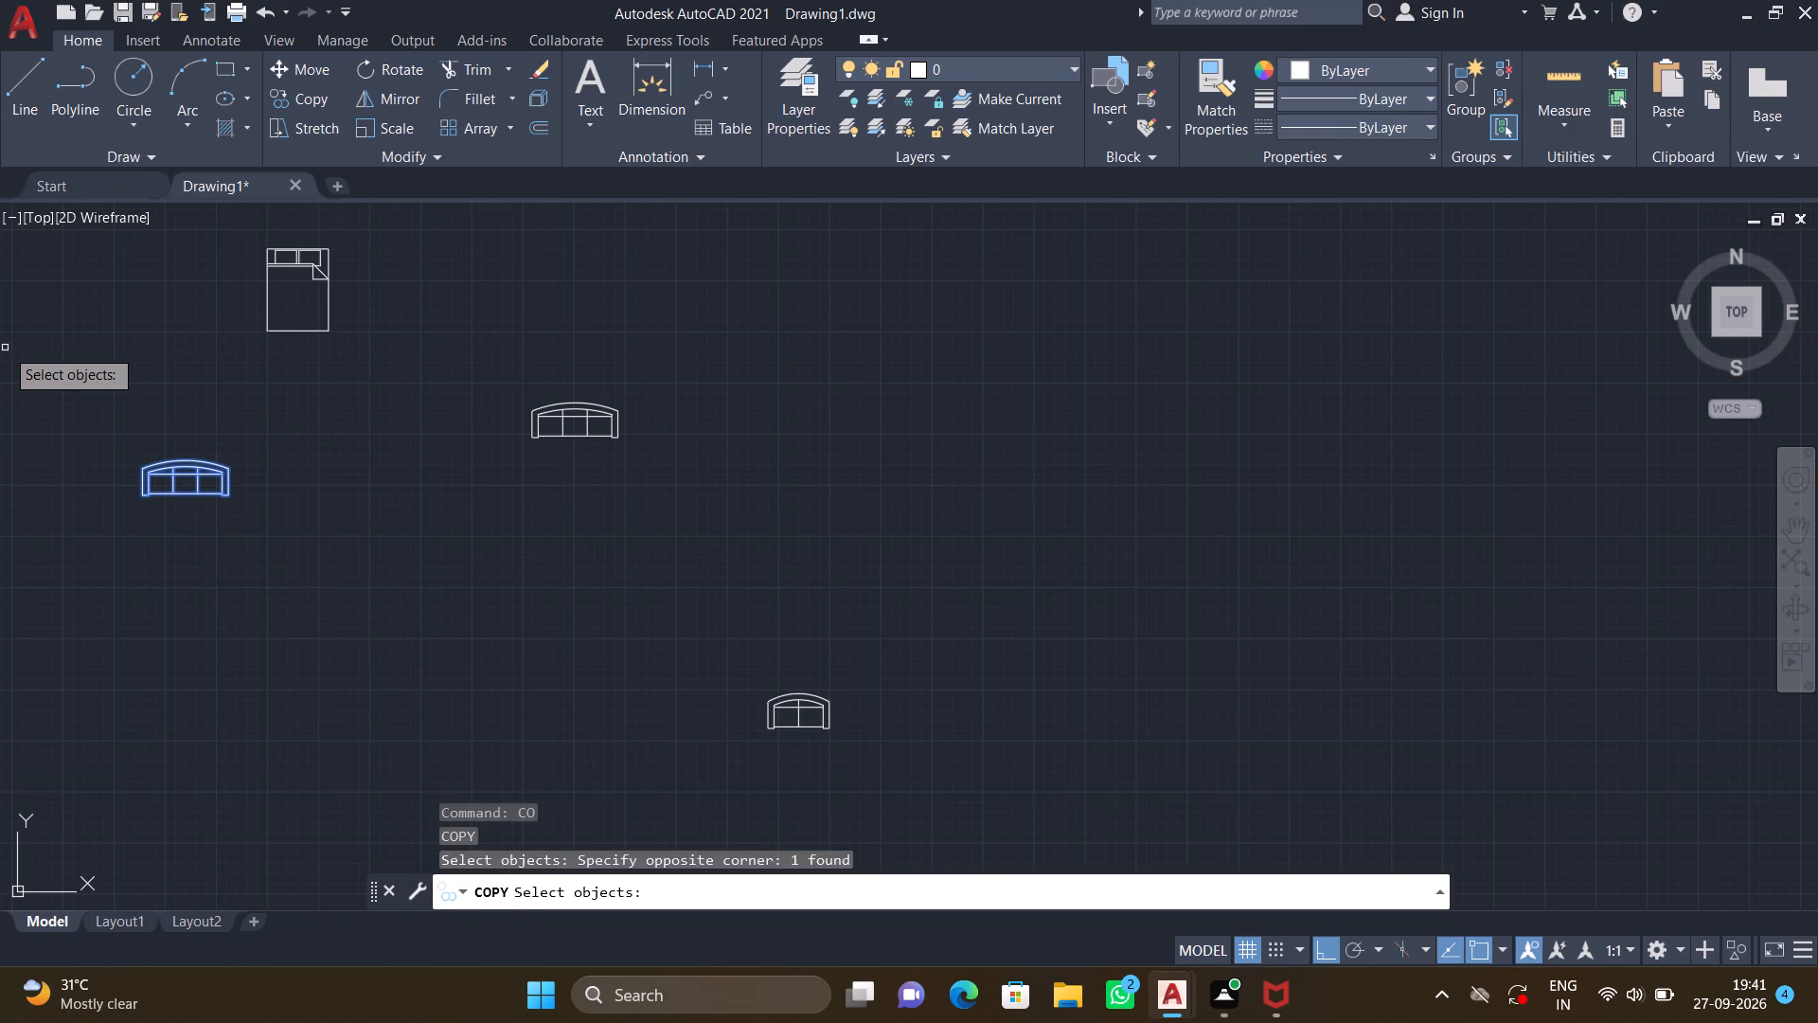
pyautogui.press('F8')
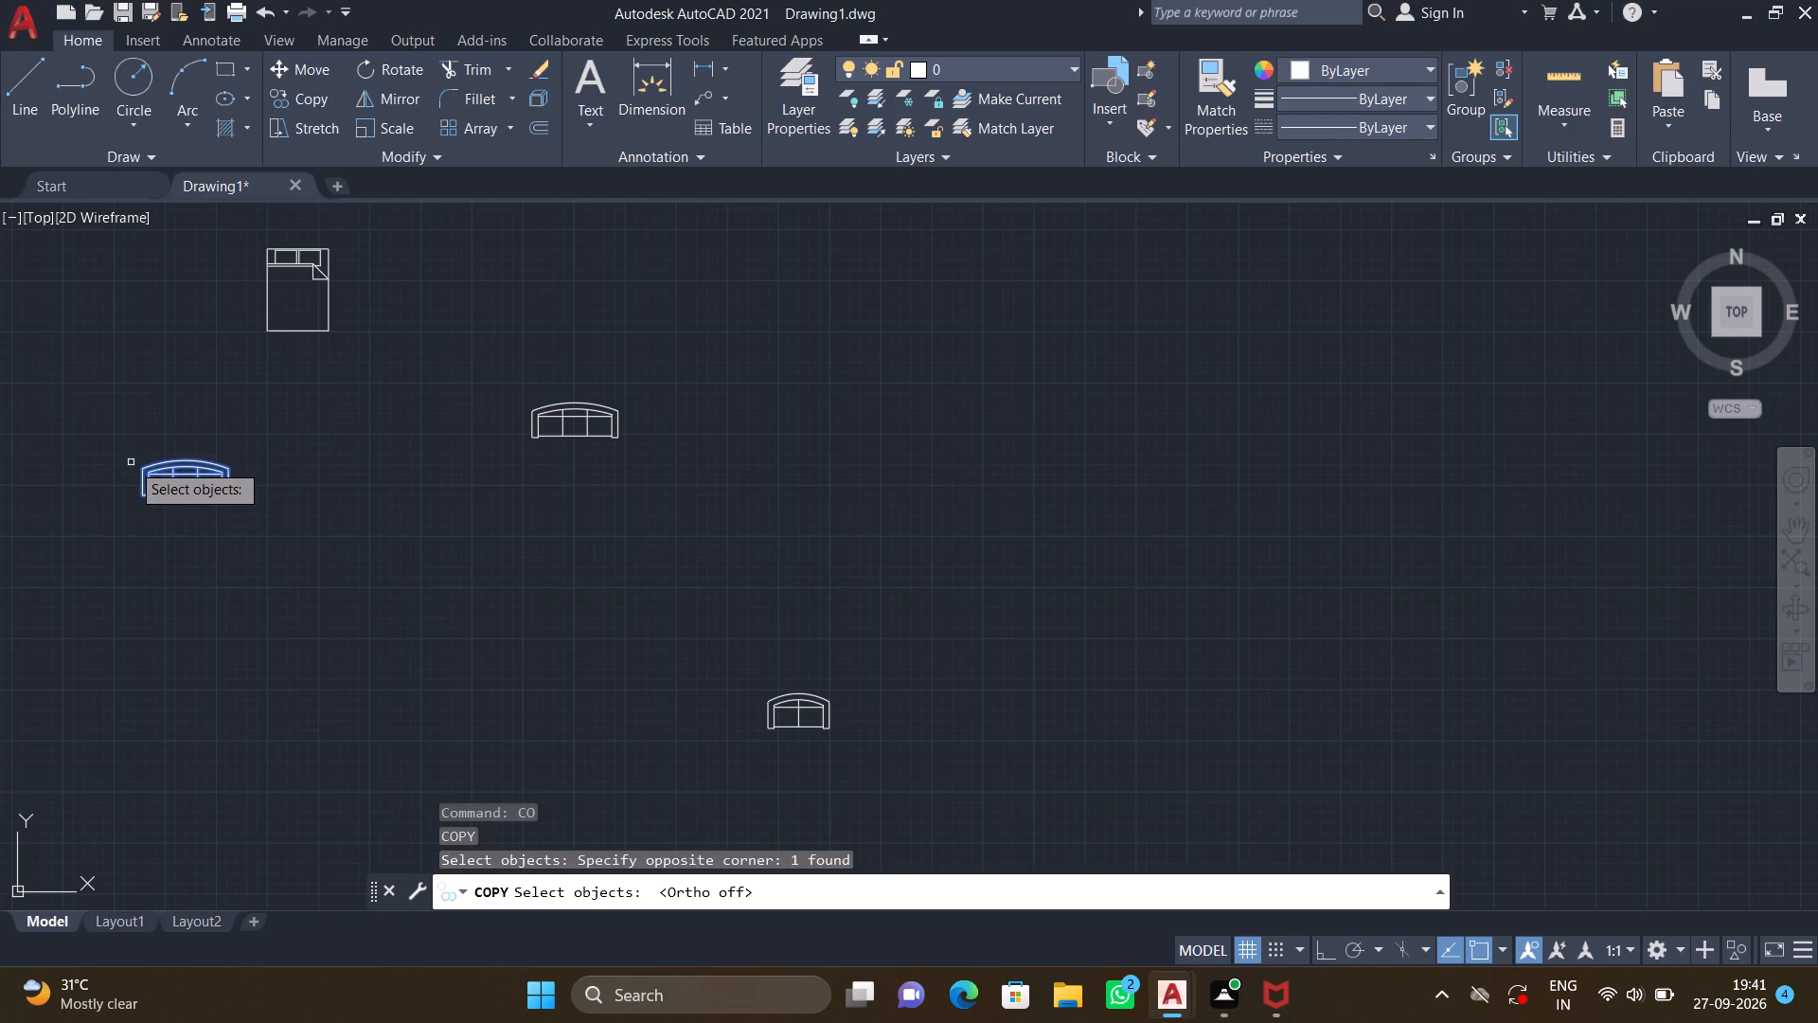
pyautogui.press('Return')
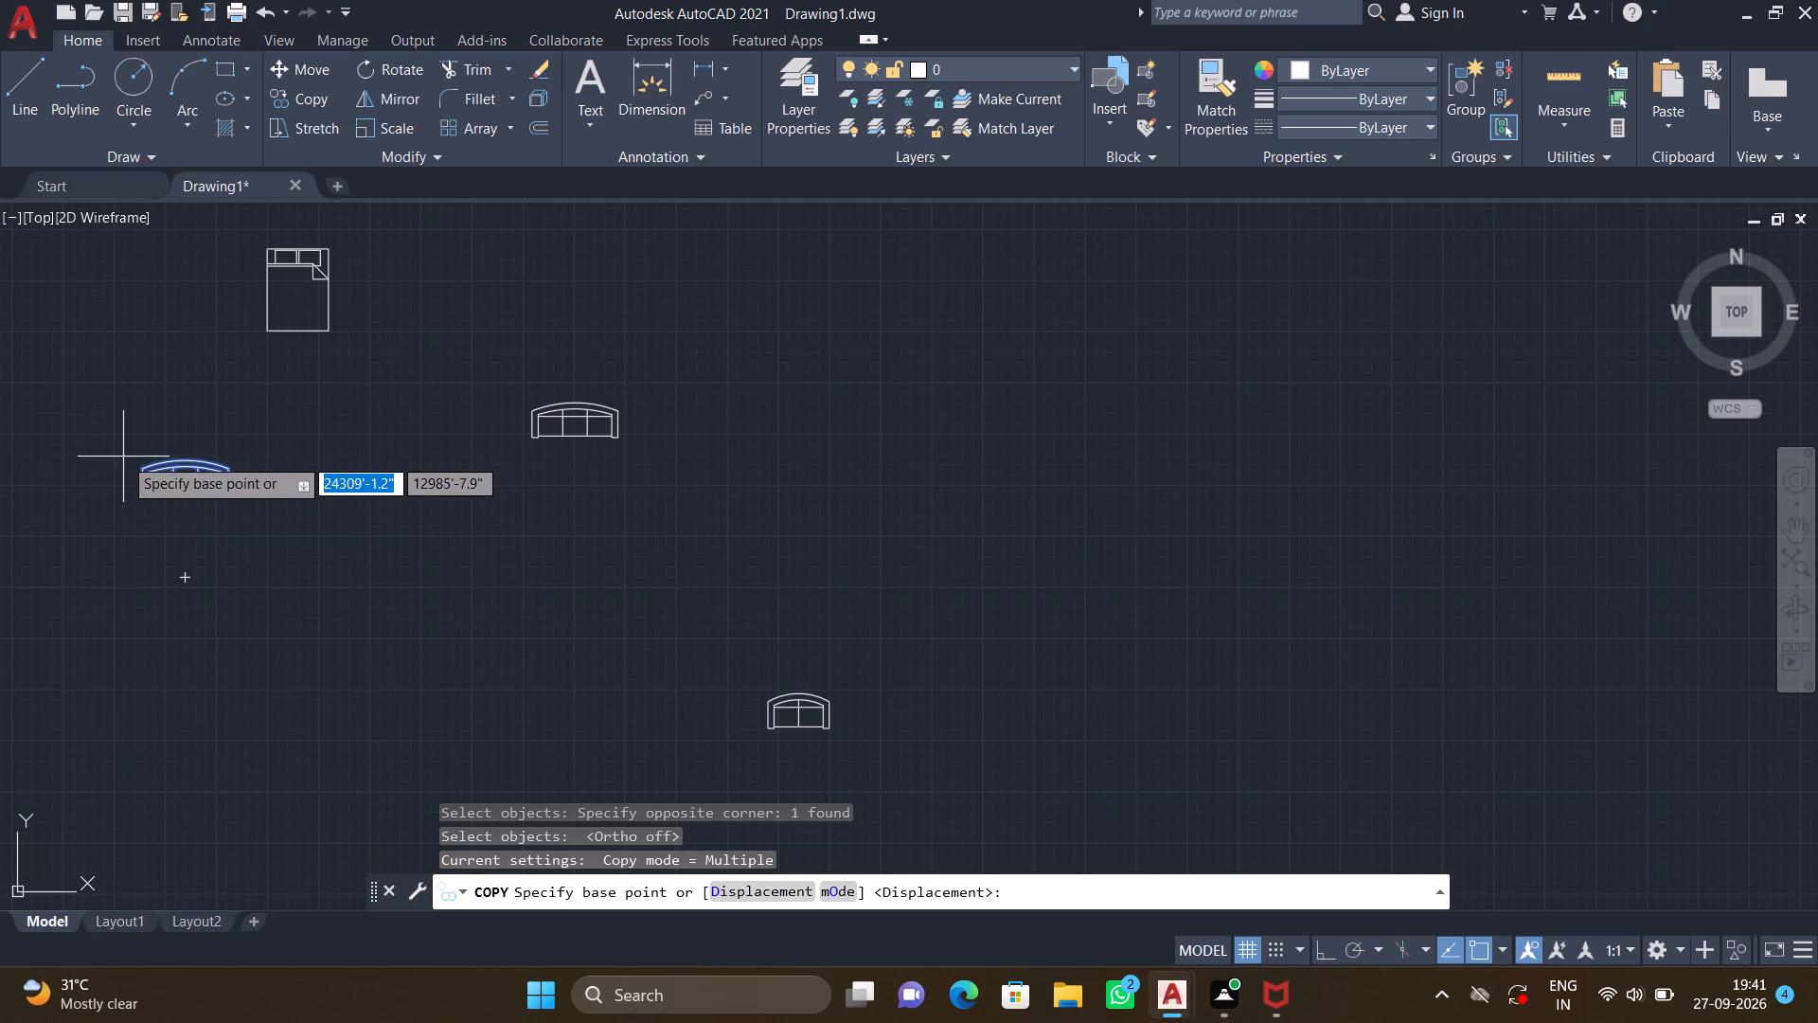
pyautogui.click(138, 466)
pyautogui.scroll(-3, 782, 539)
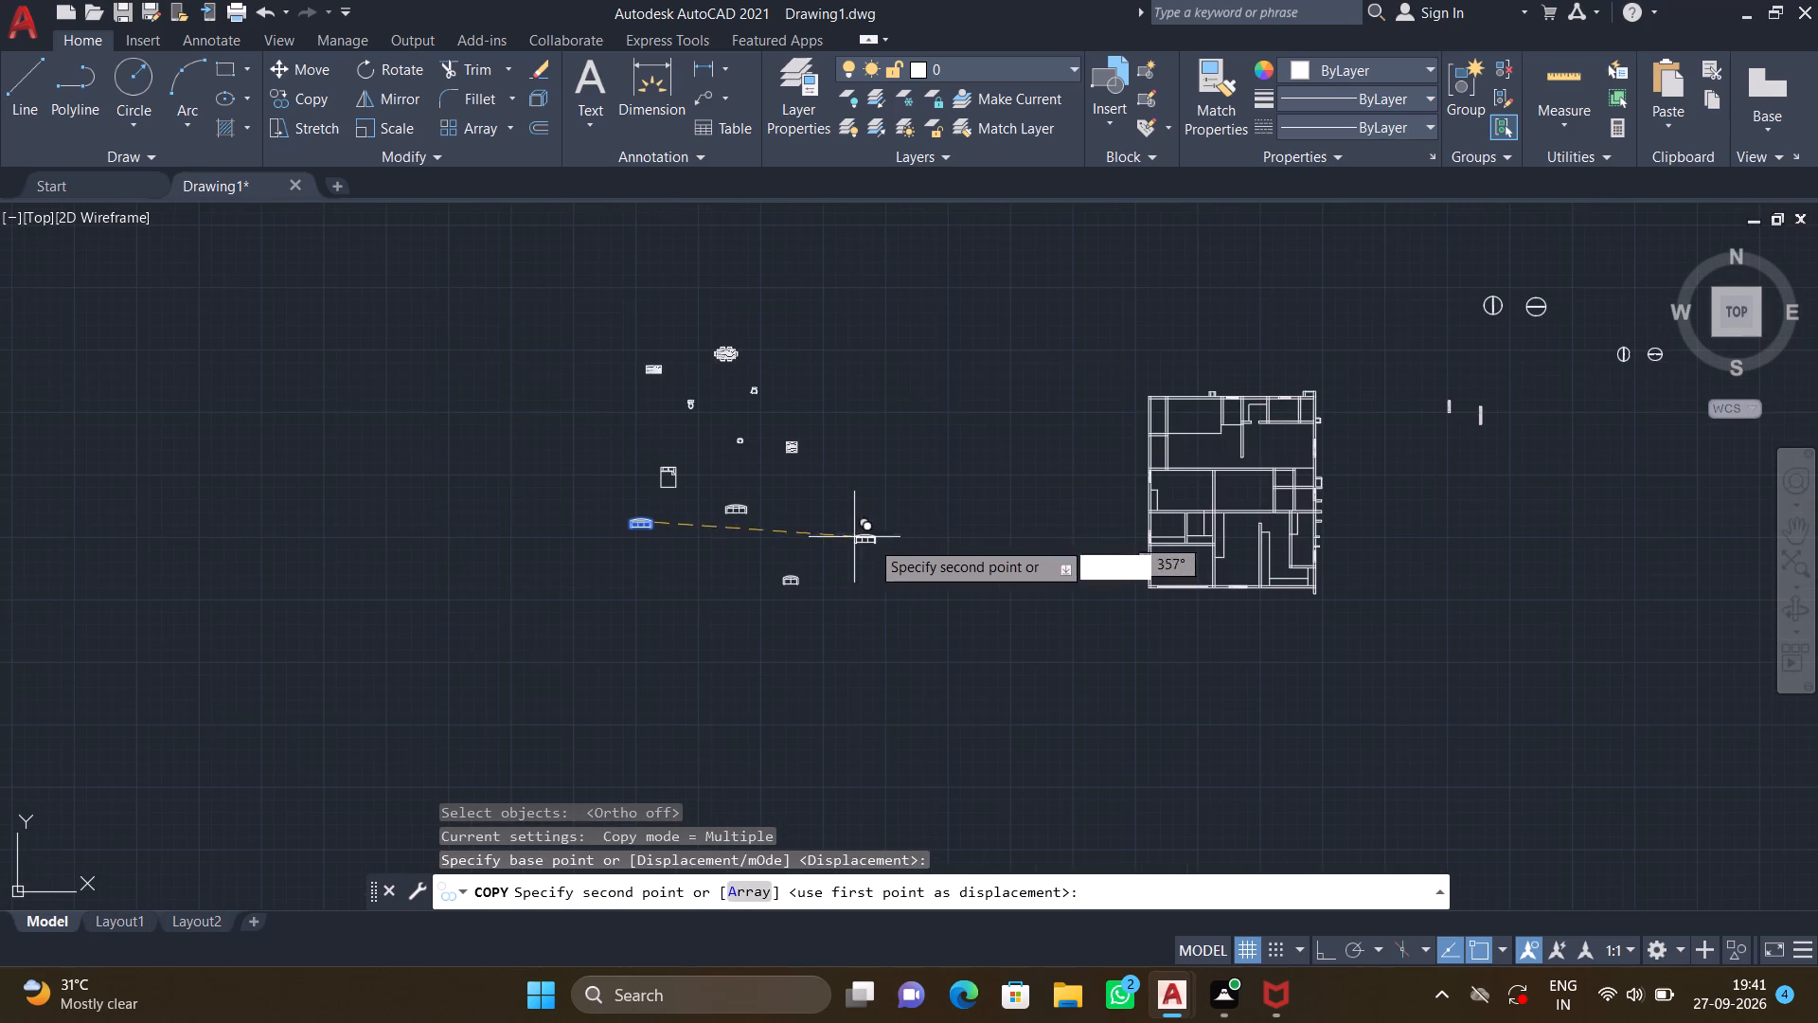
pyautogui.moveTo(1123, 548); pyautogui.dragTo(795, 638, button='middle')
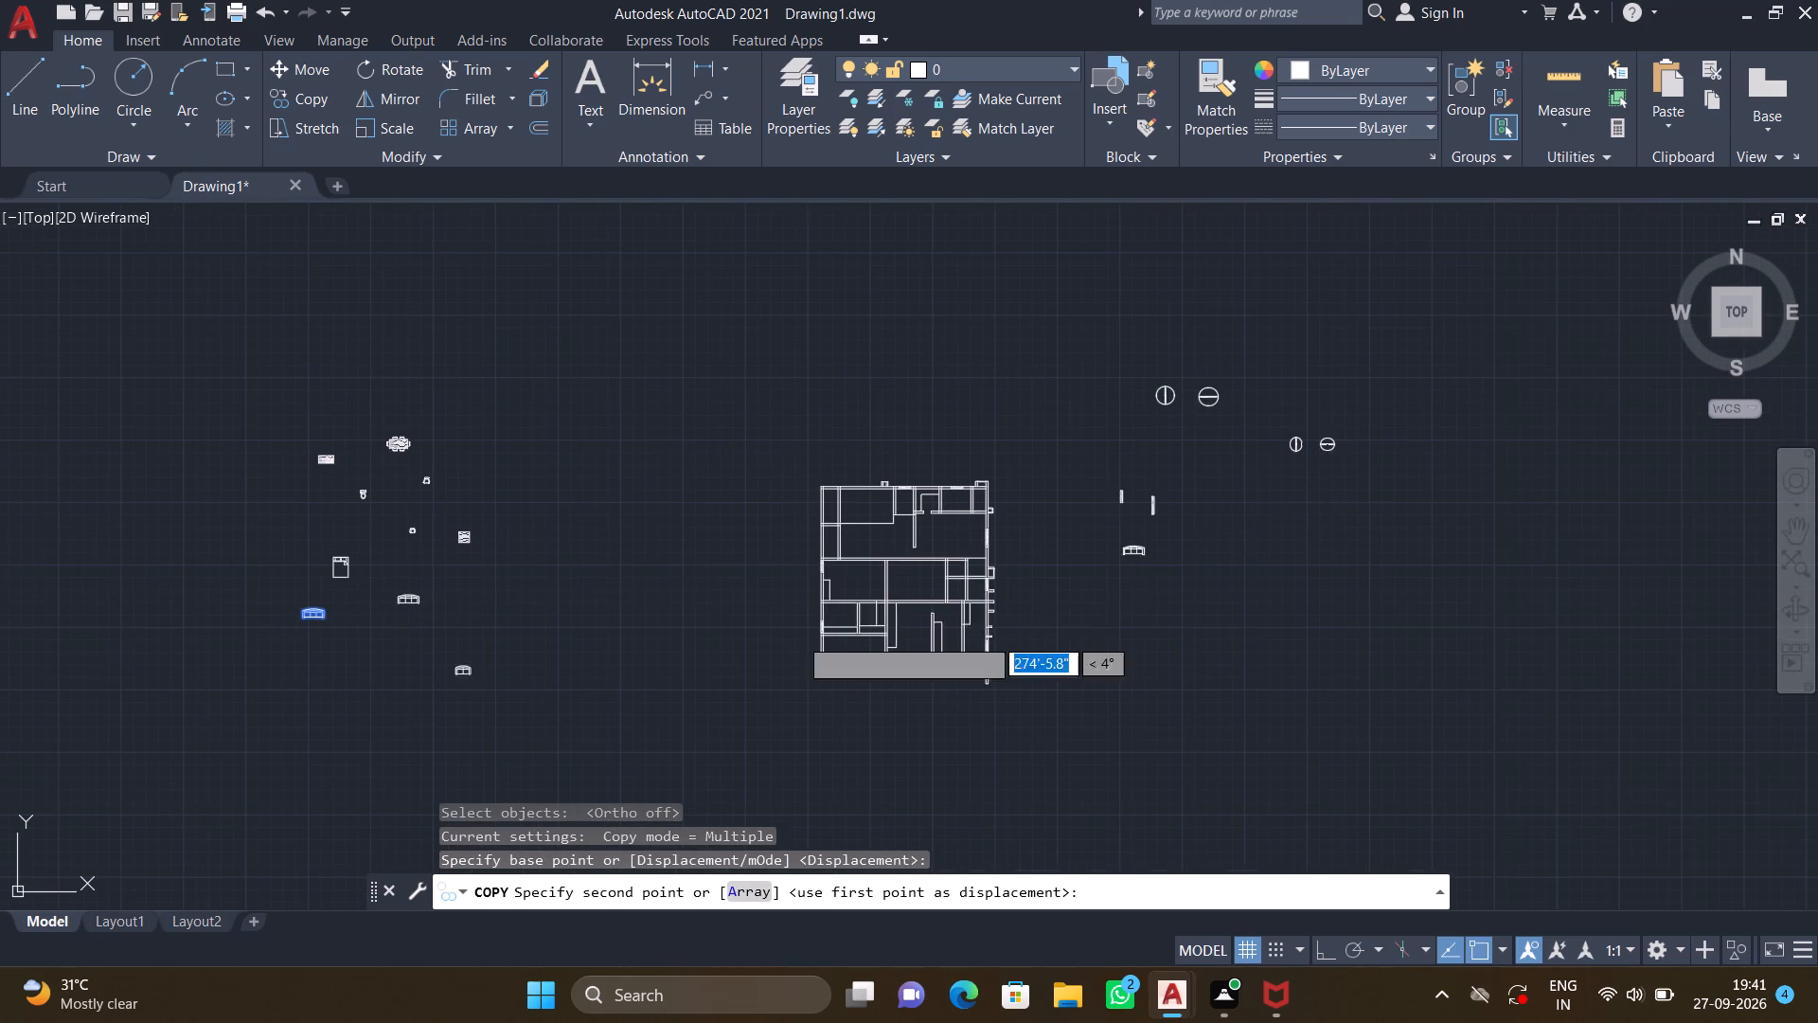
pyautogui.scroll(3, 849, 550)
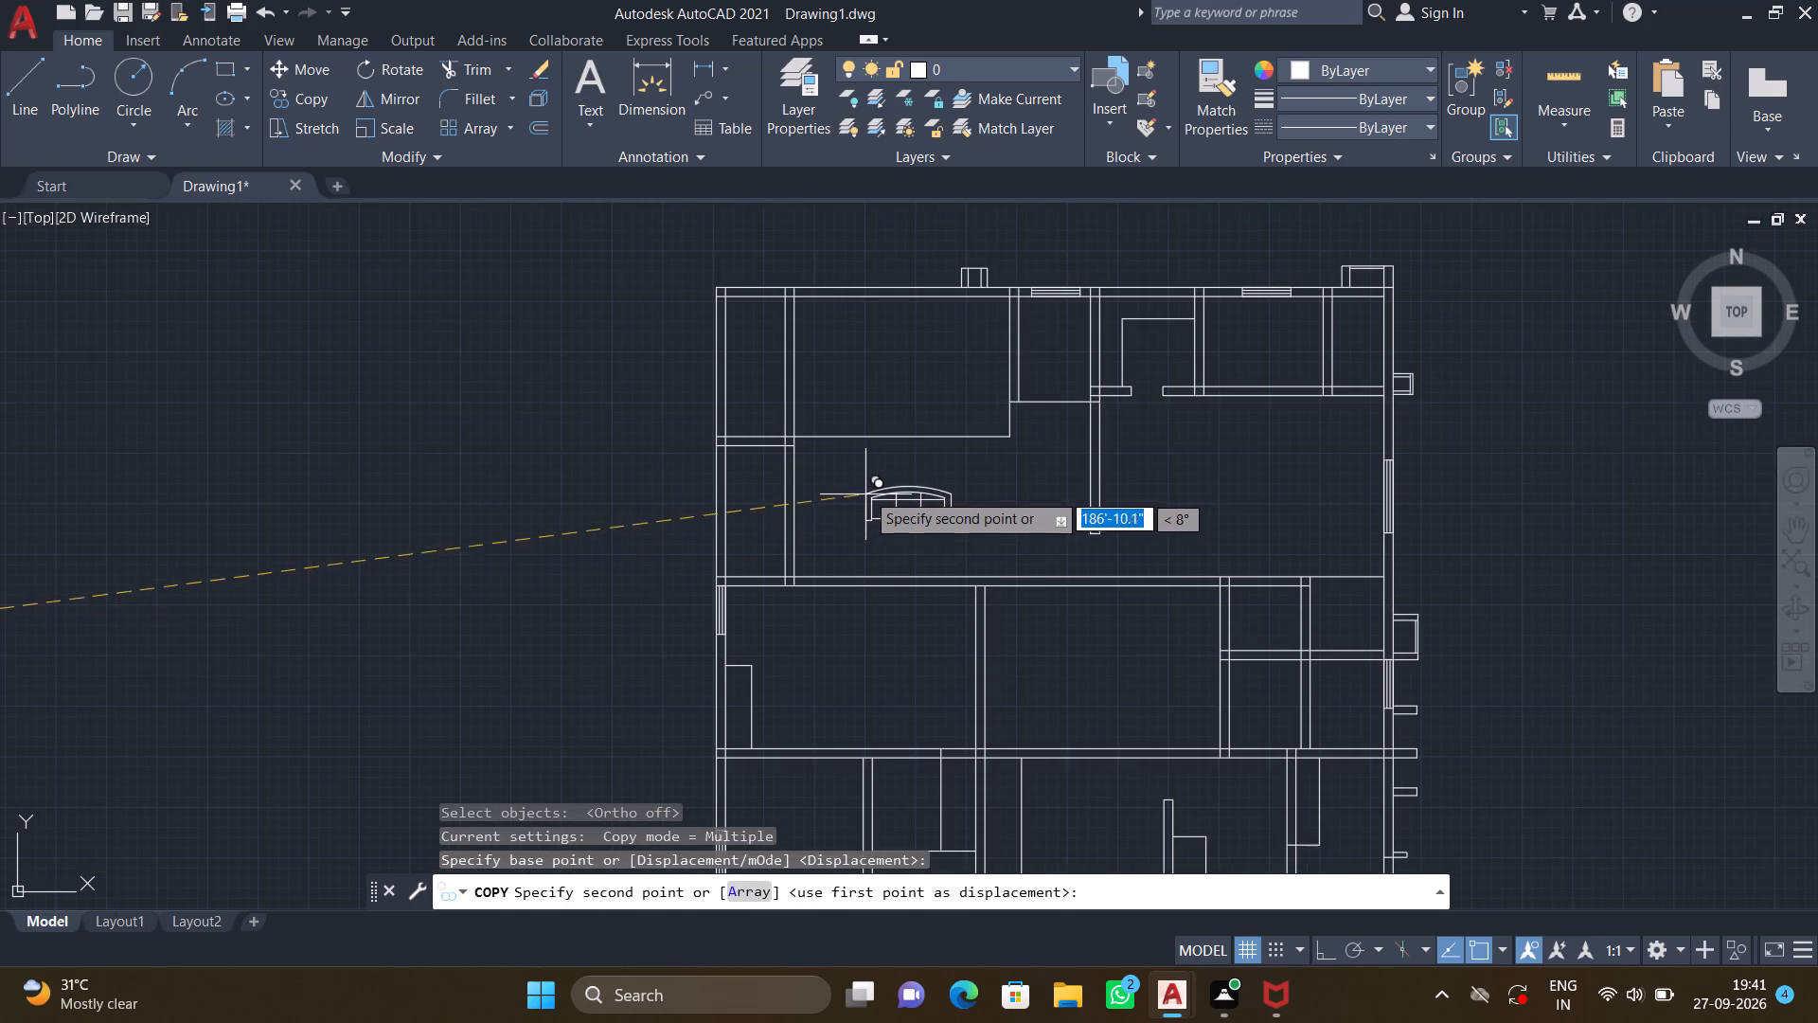
pyautogui.scroll(3, 856, 475)
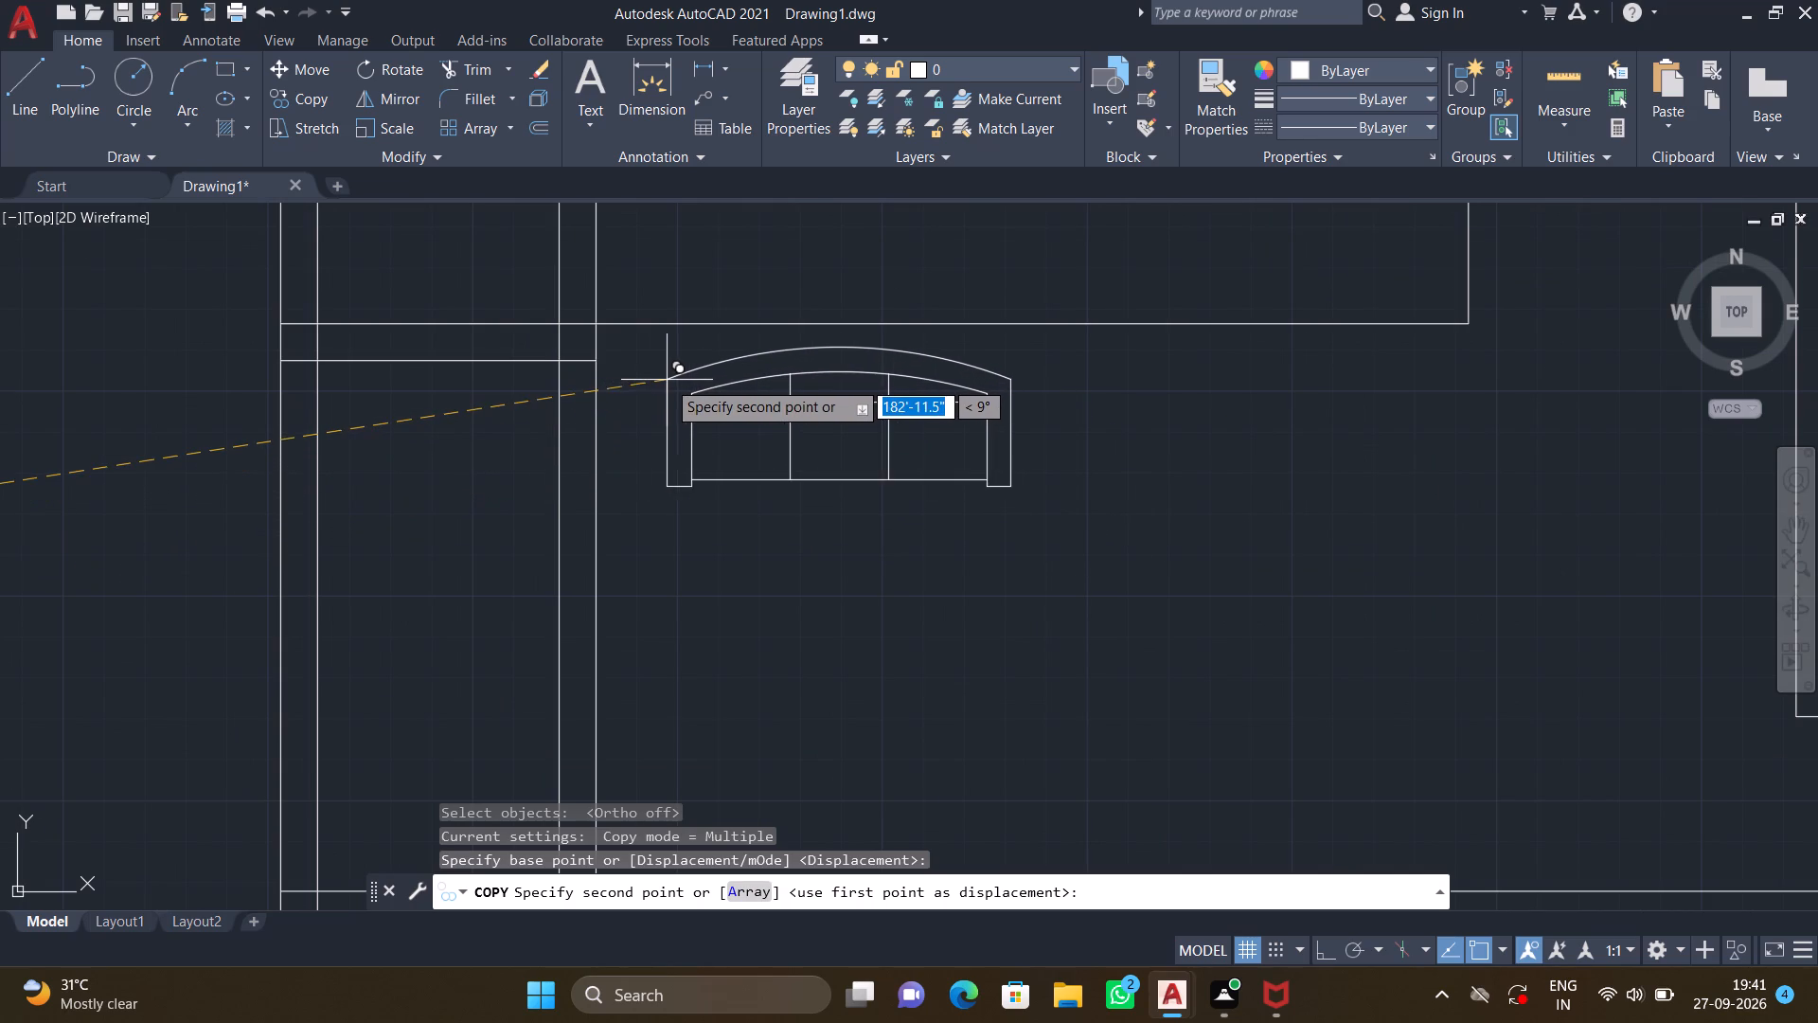
pyautogui.click(692, 380)
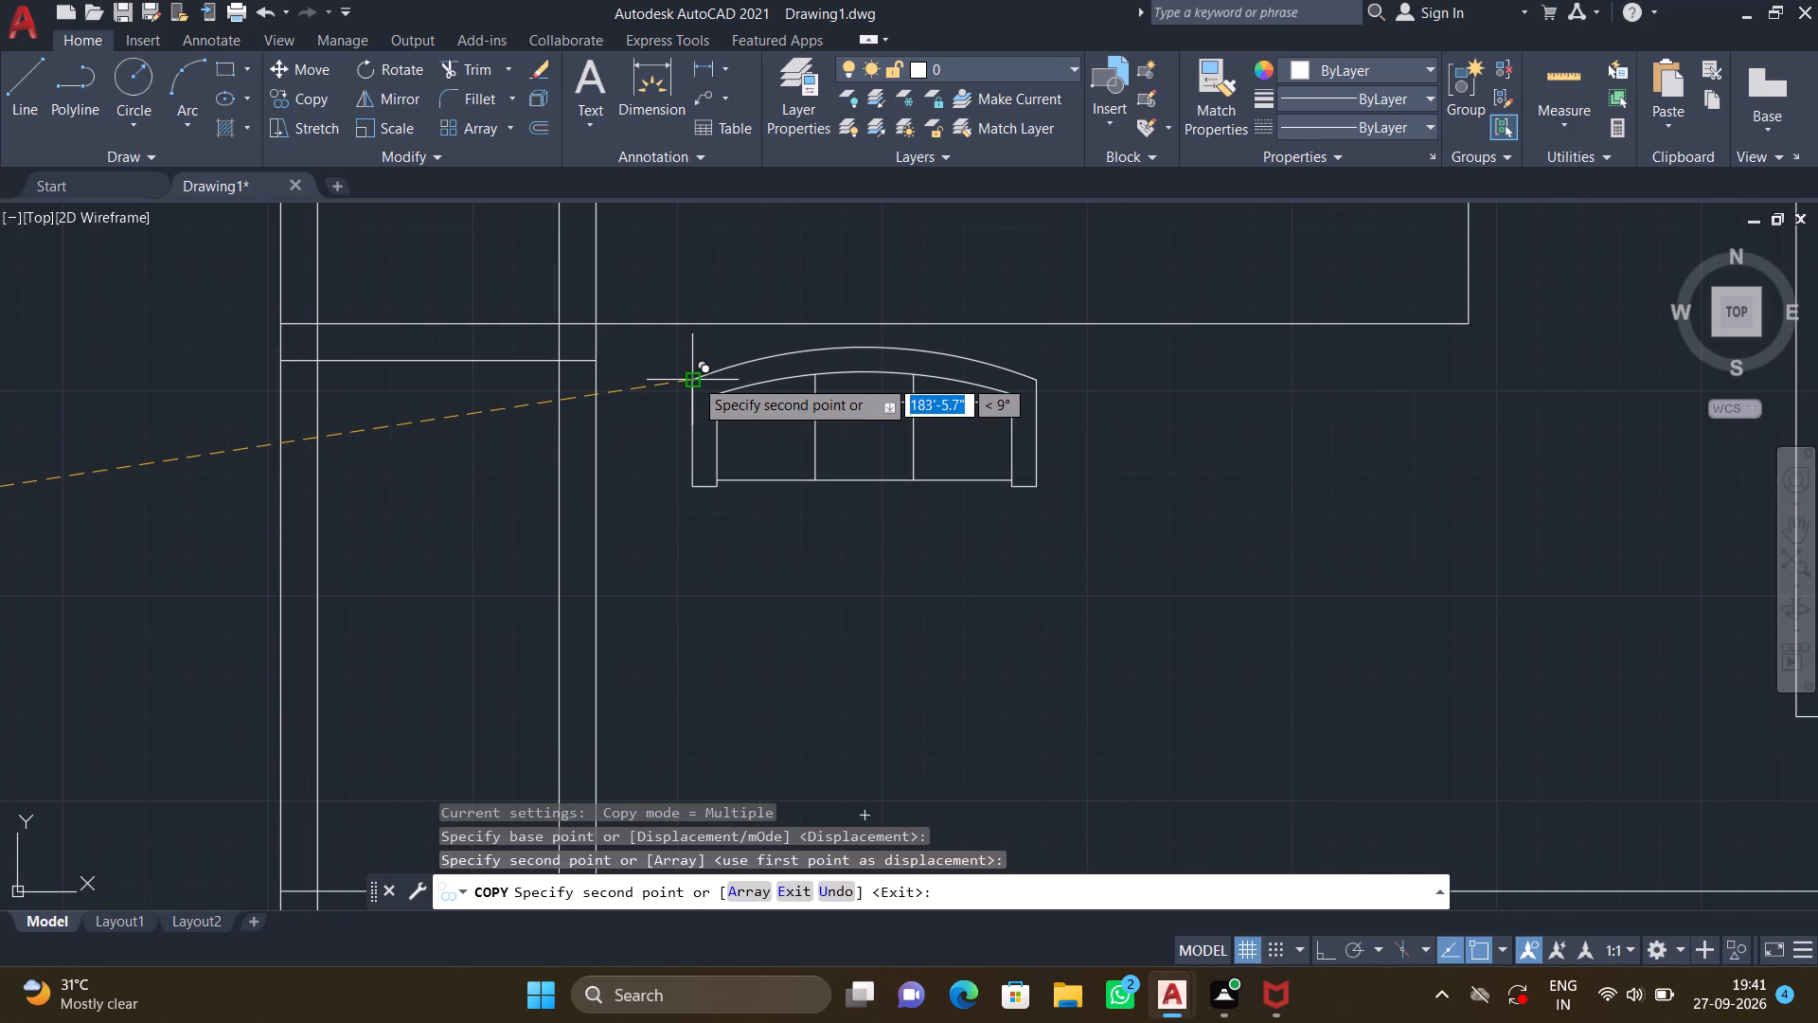
pyautogui.press('Return')
# With Ortho on, rotate the queen bed left of the plan 90 degrees clockwise about its upper-left corner.
pyautogui.scroll(-2, 642, 517)
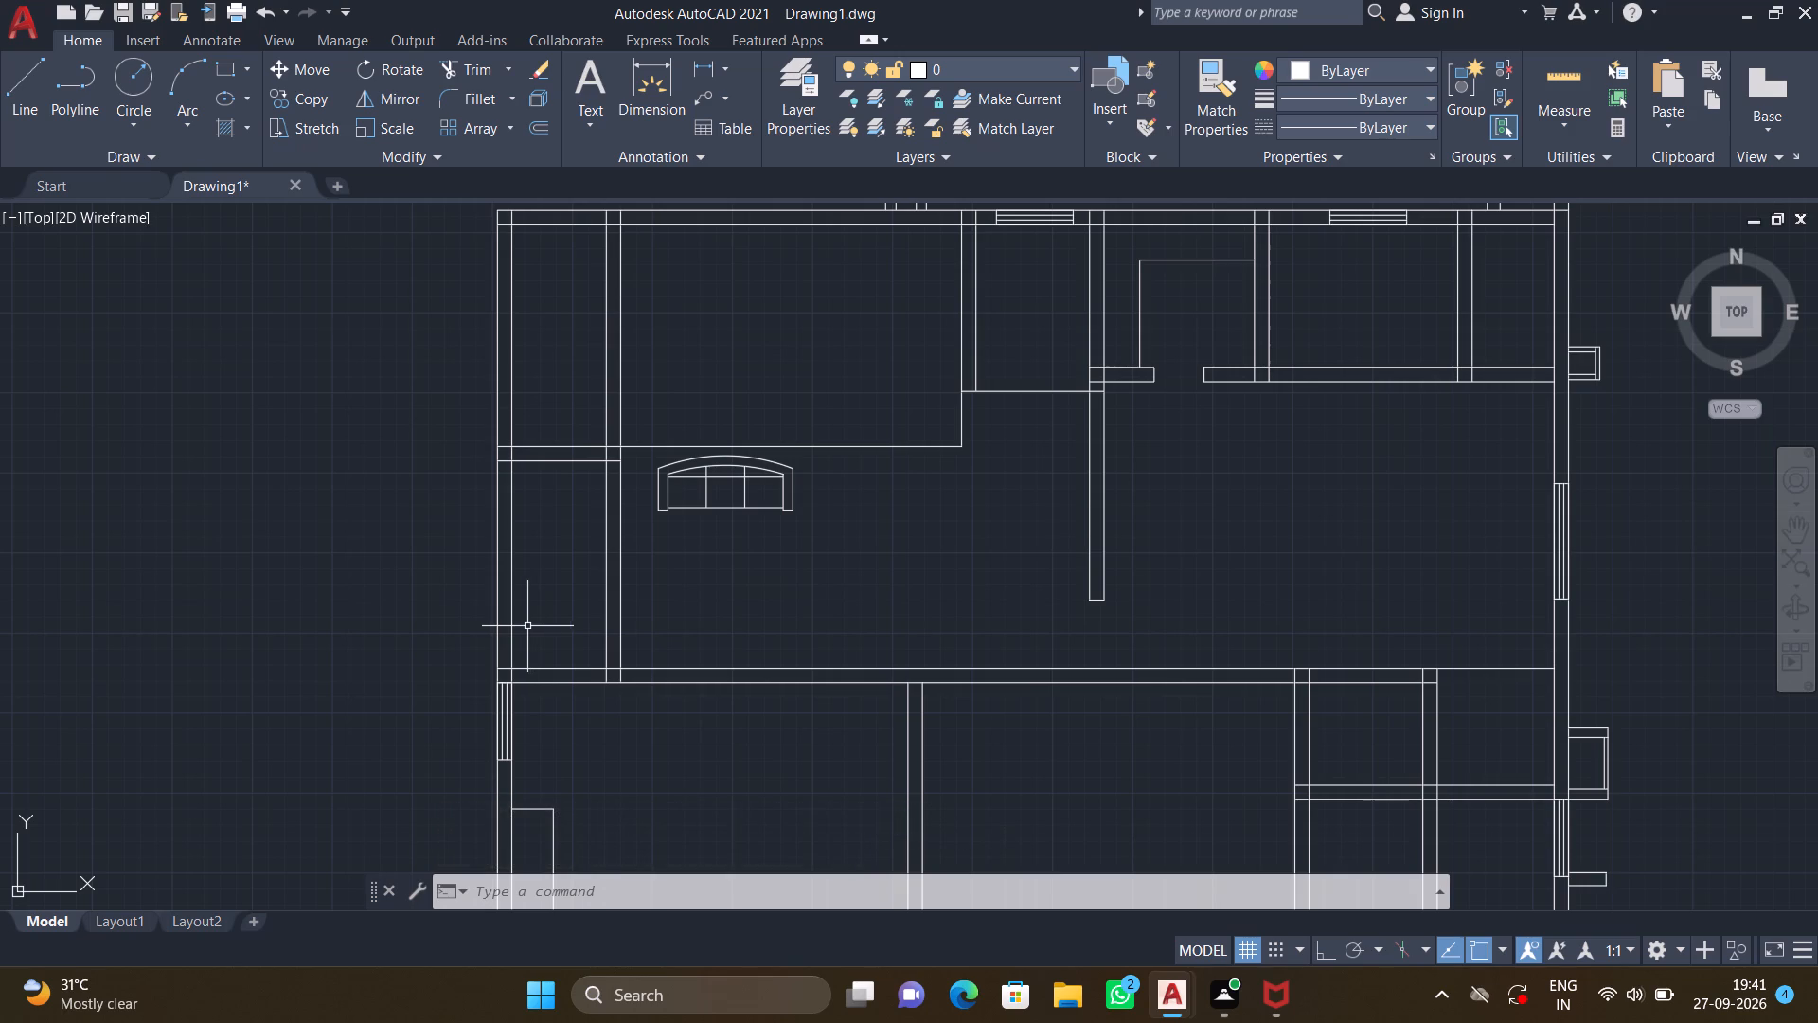
pyautogui.scroll(-3, 390, 645)
pyautogui.moveTo(305, 664); pyautogui.dragTo(424, 603, button='middle')
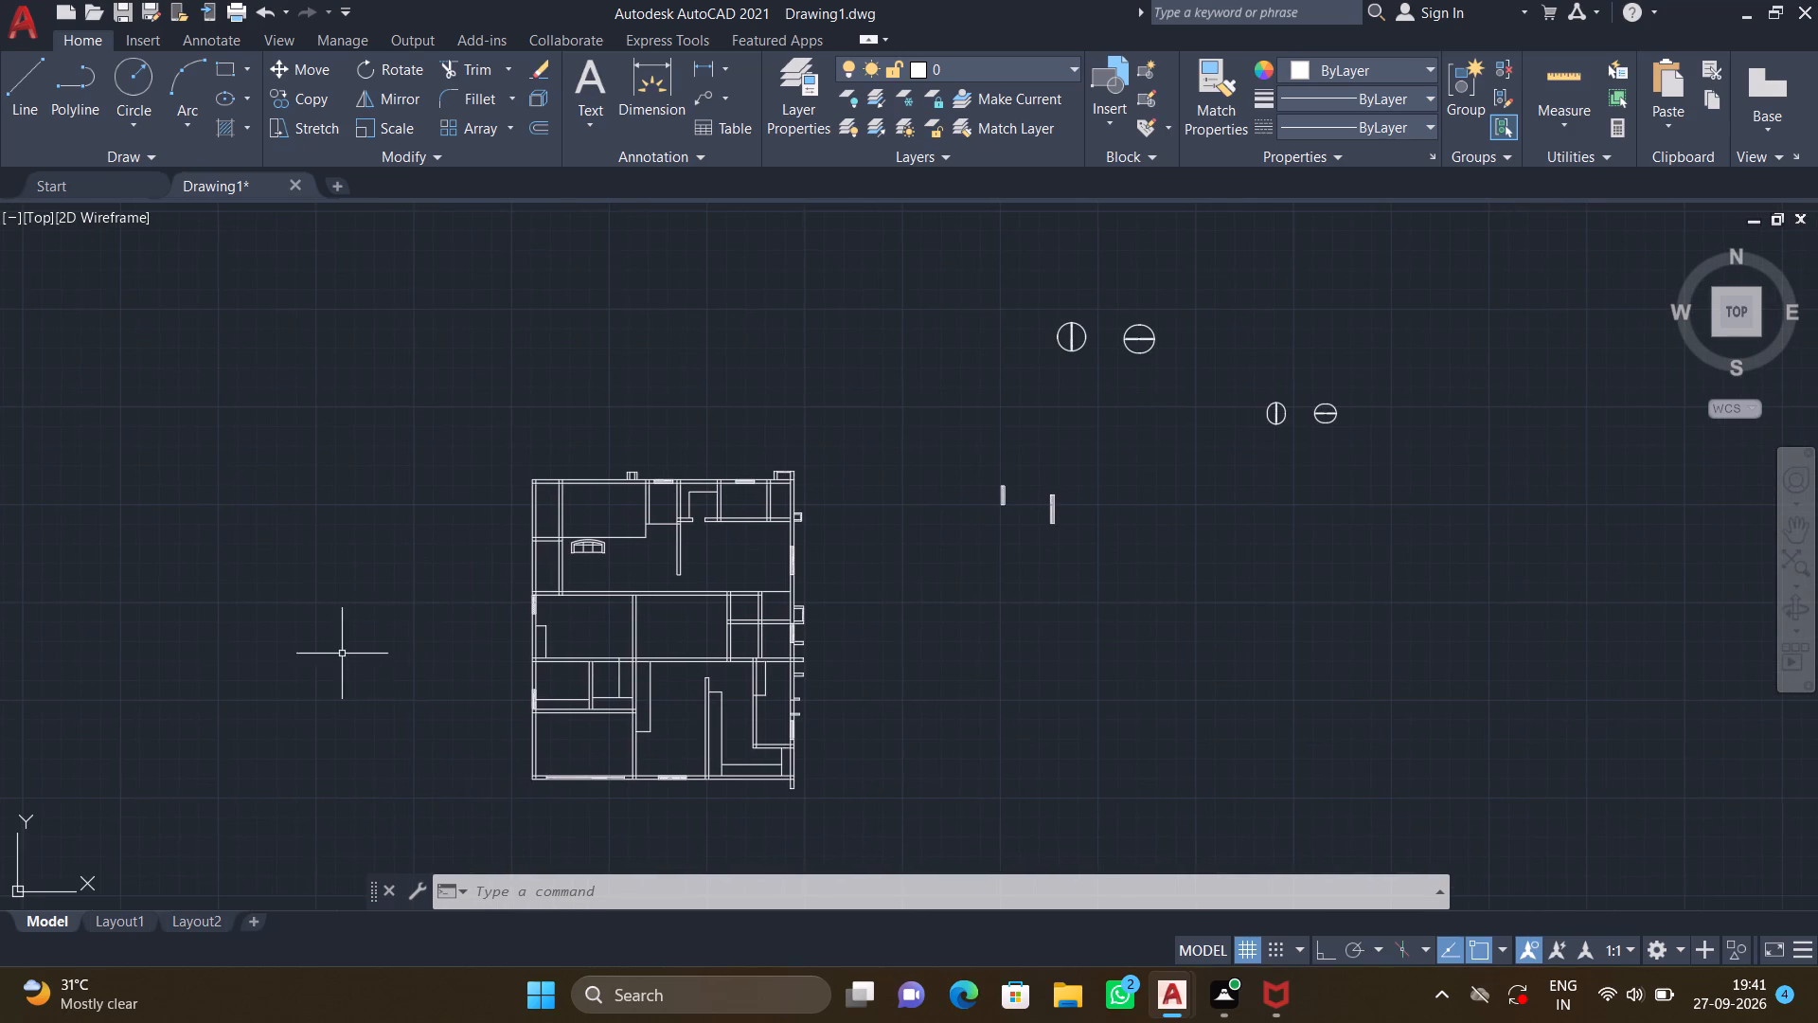
pyautogui.moveTo(333, 656); pyautogui.dragTo(509, 623, button='middle')
pyautogui.moveTo(166, 690); pyautogui.dragTo(316, 644, button='middle')
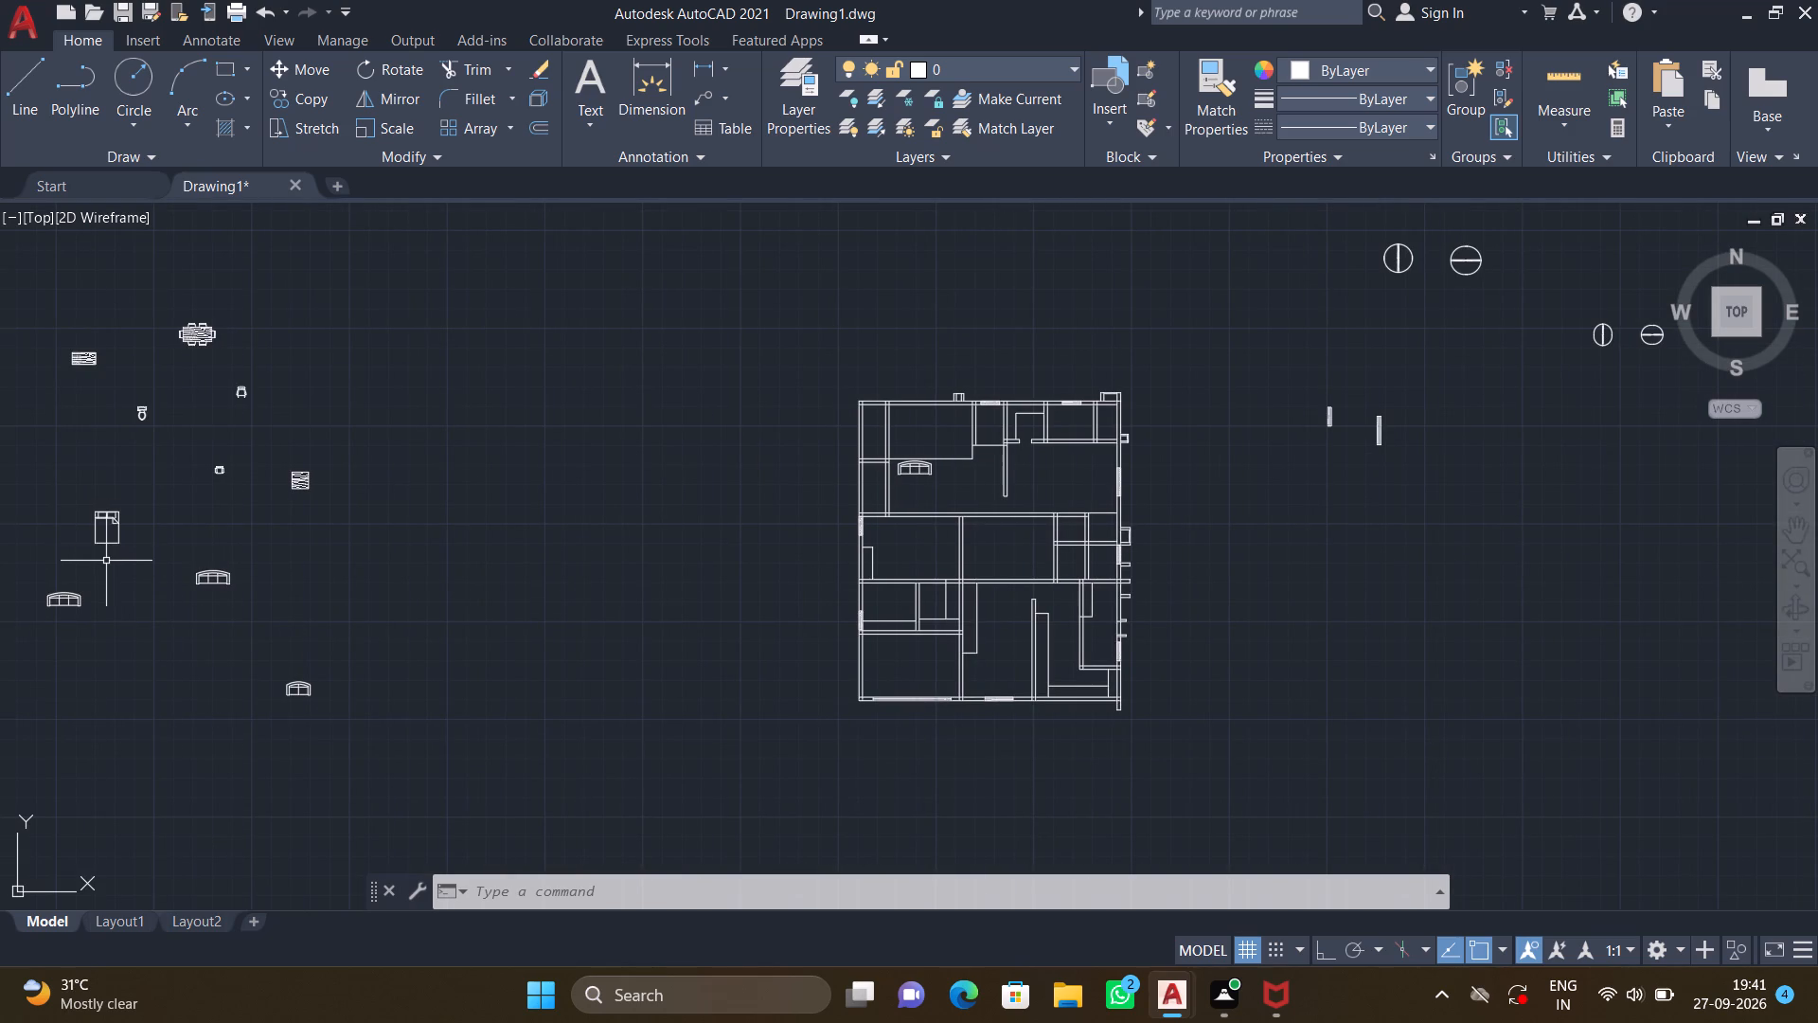
pyautogui.moveTo(107, 577); pyautogui.dragTo(497, 667, button='middle')
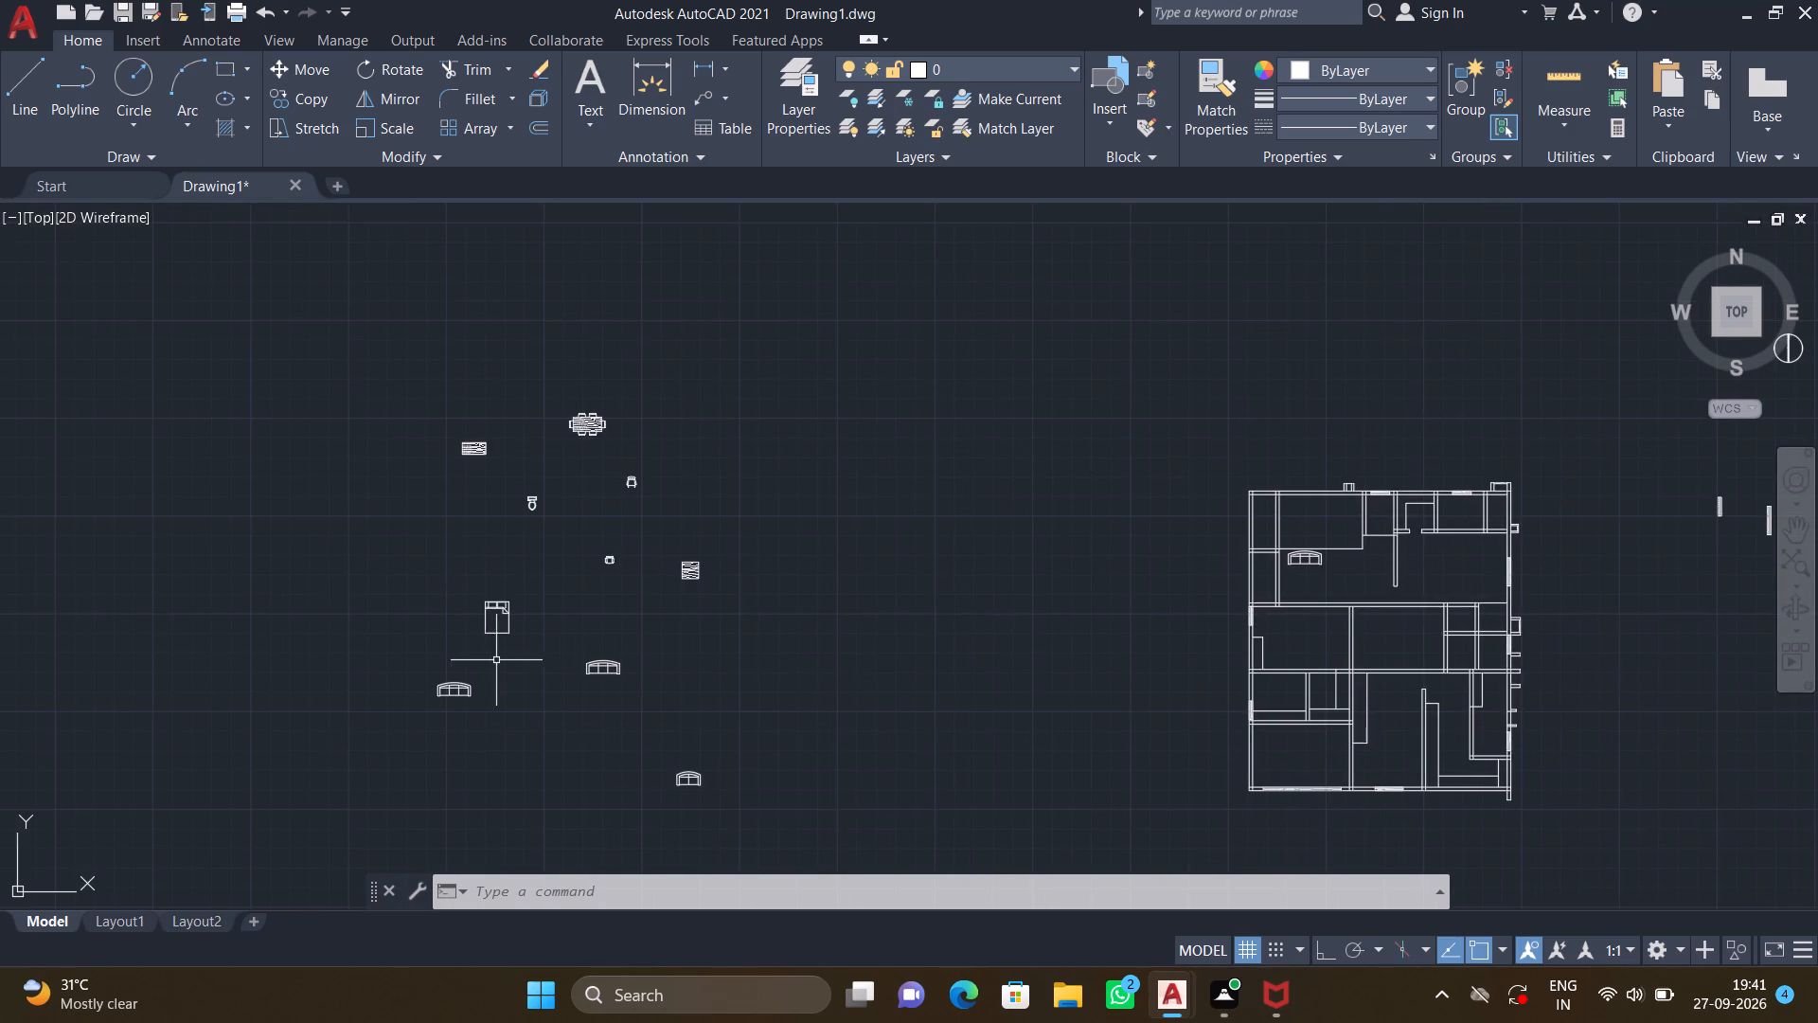
pyautogui.scroll(2, 510, 664)
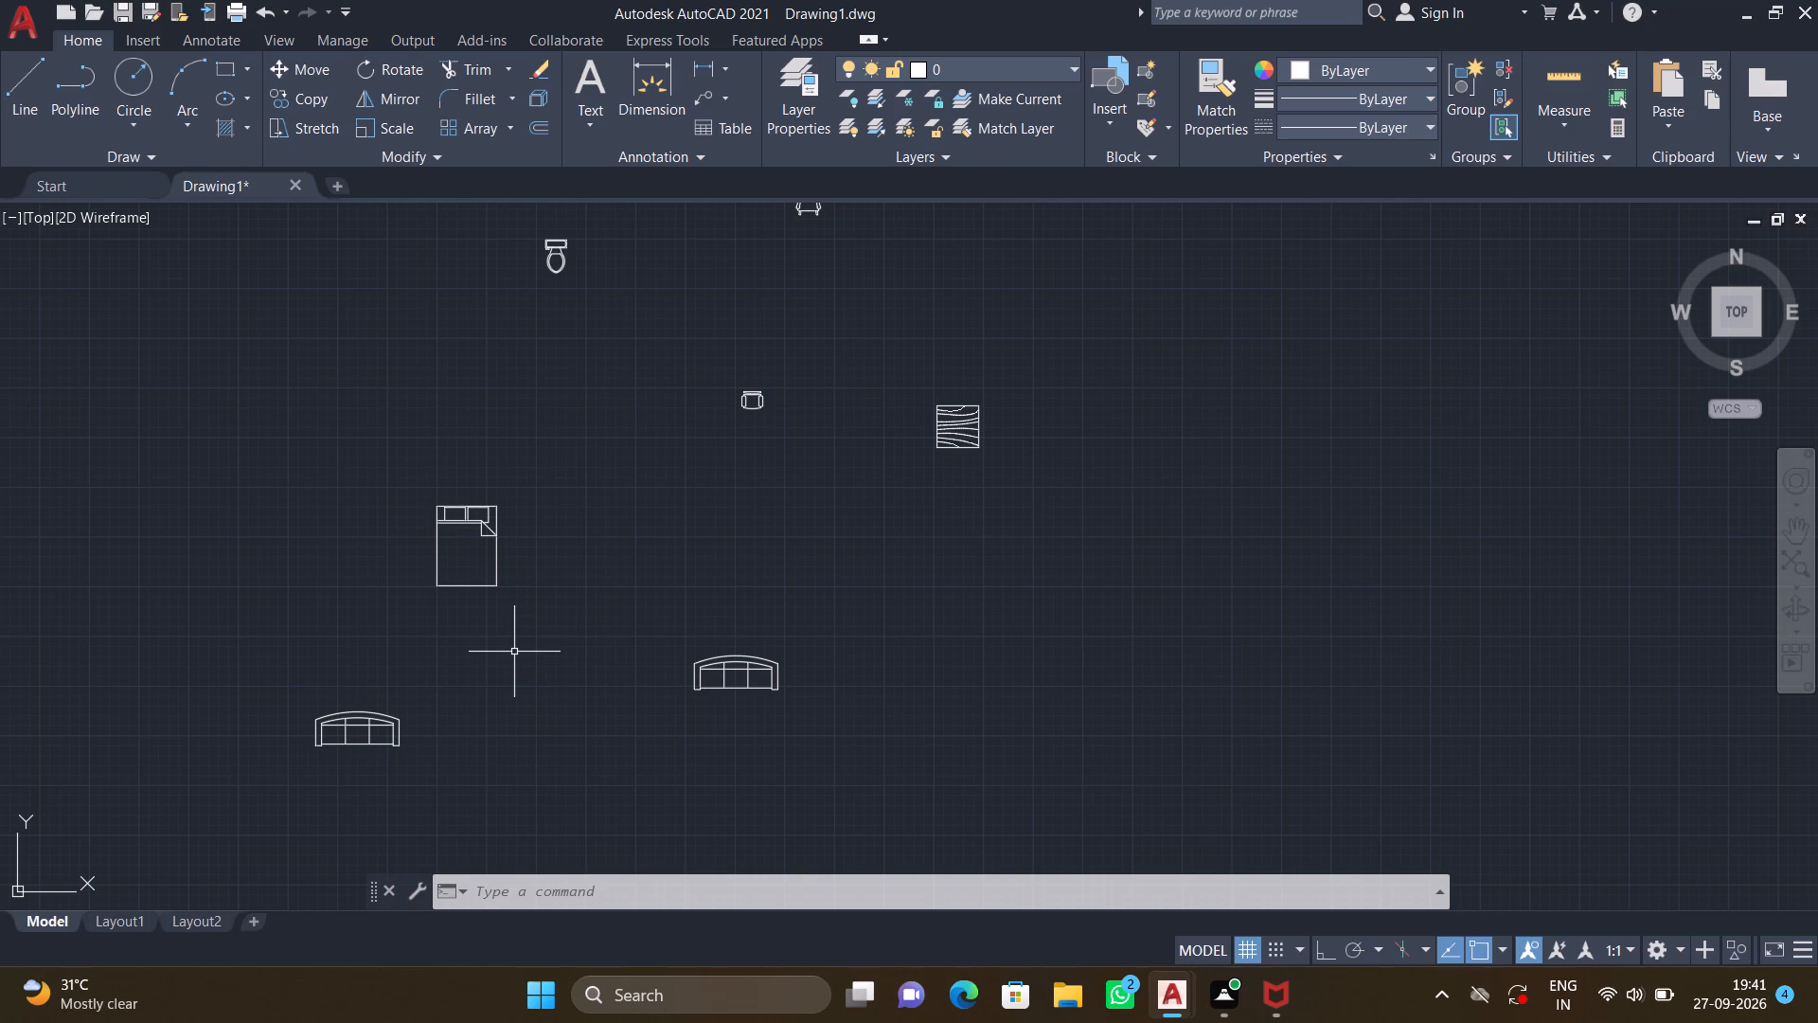
pyautogui.press('F8')
pyautogui.write('RO')
pyautogui.press('Return')
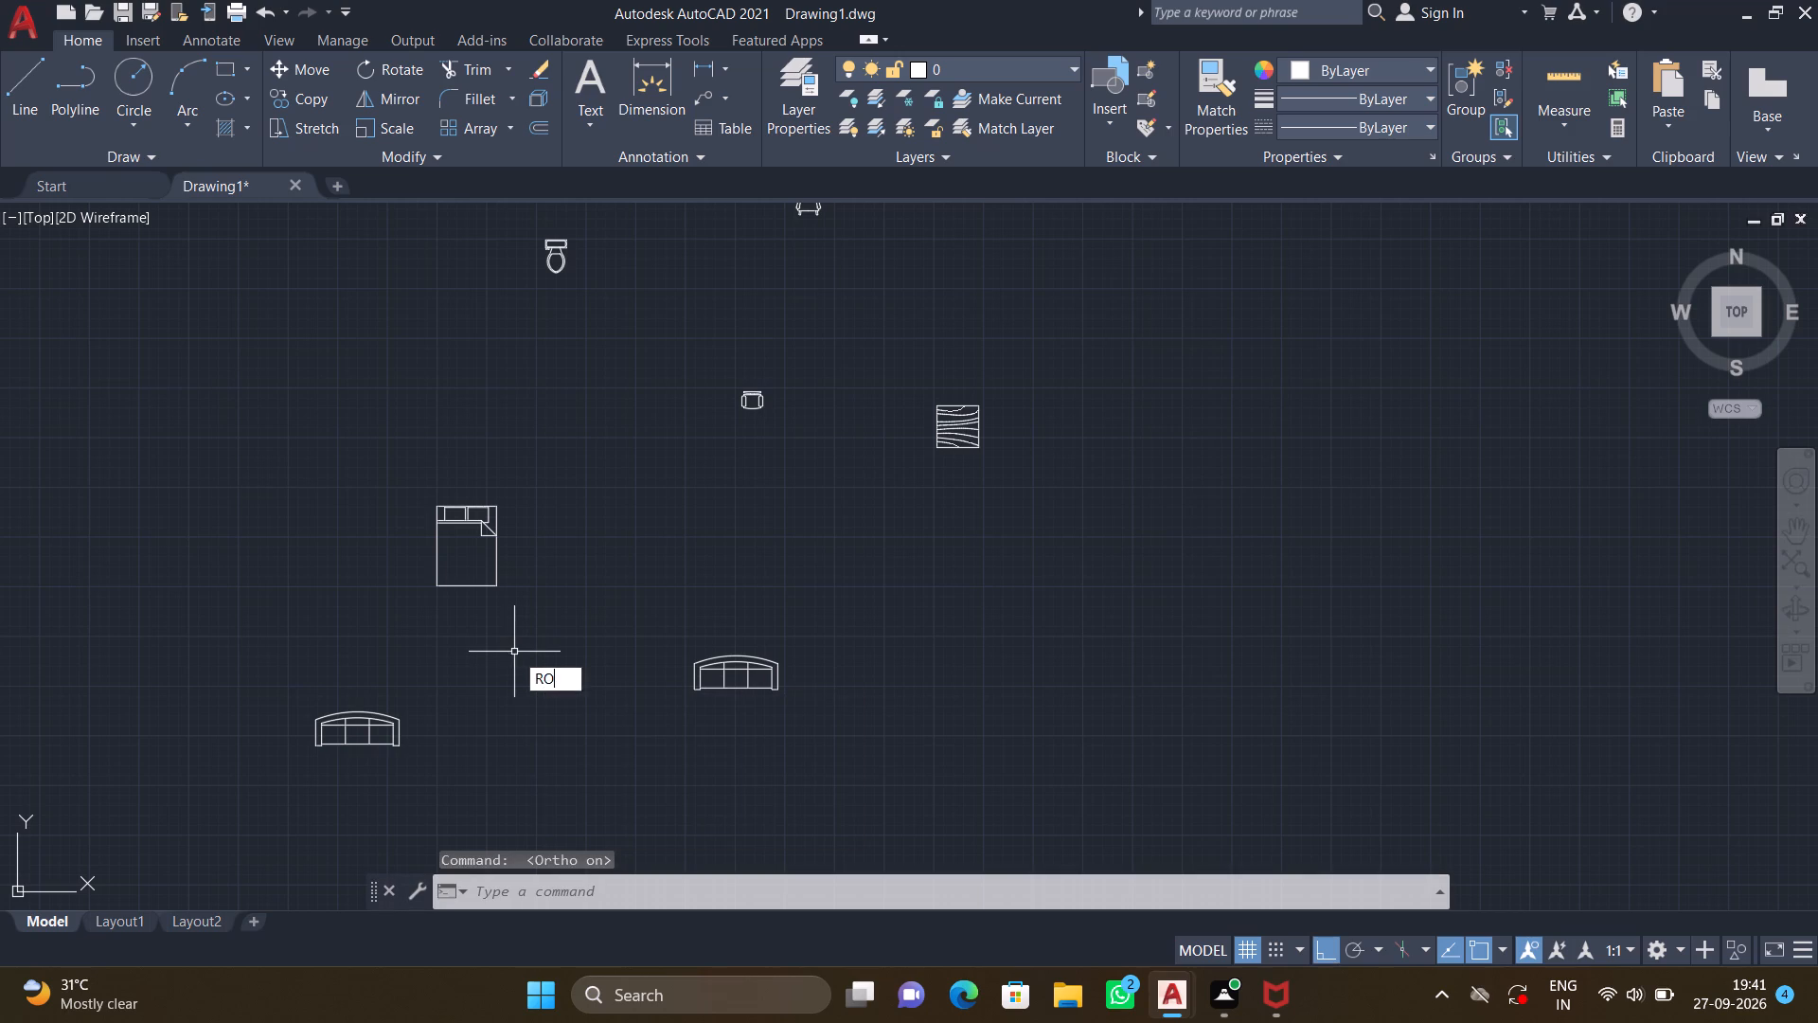
pyautogui.moveTo(561, 656); pyautogui.dragTo(544, 637)
pyautogui.click(344, 405)
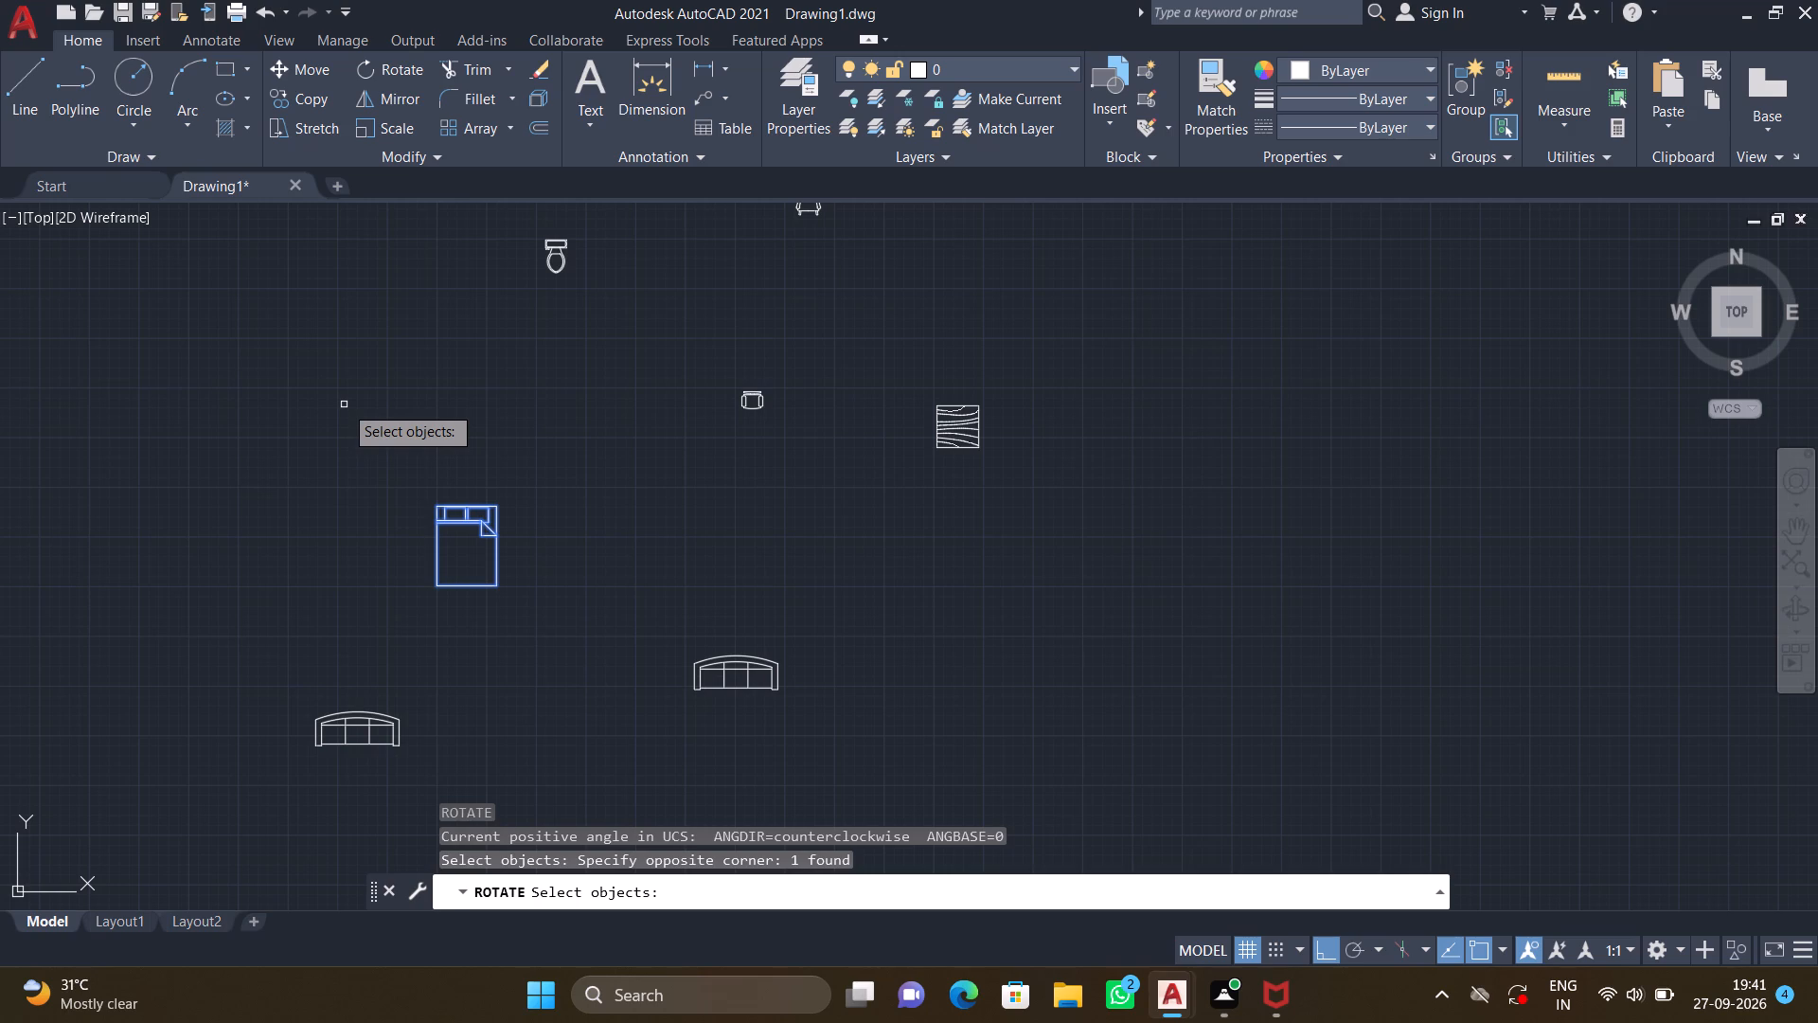
pyautogui.press('Return')
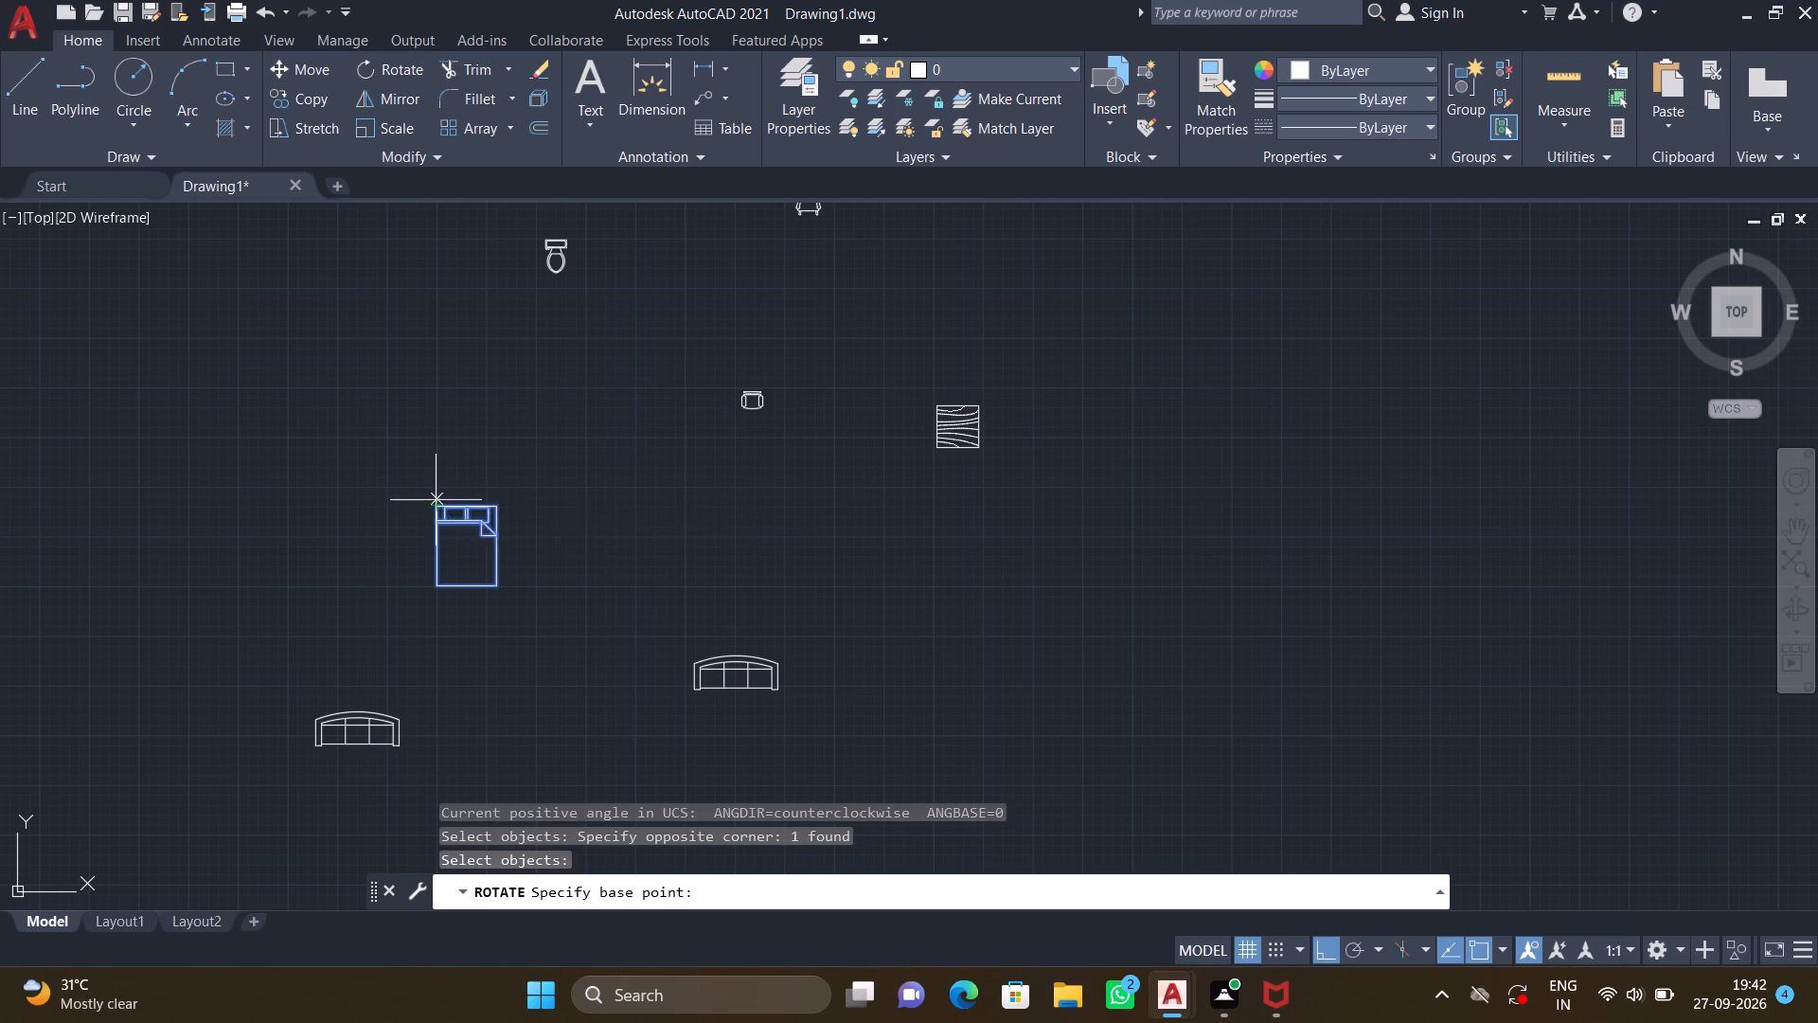
pyautogui.click(436, 502)
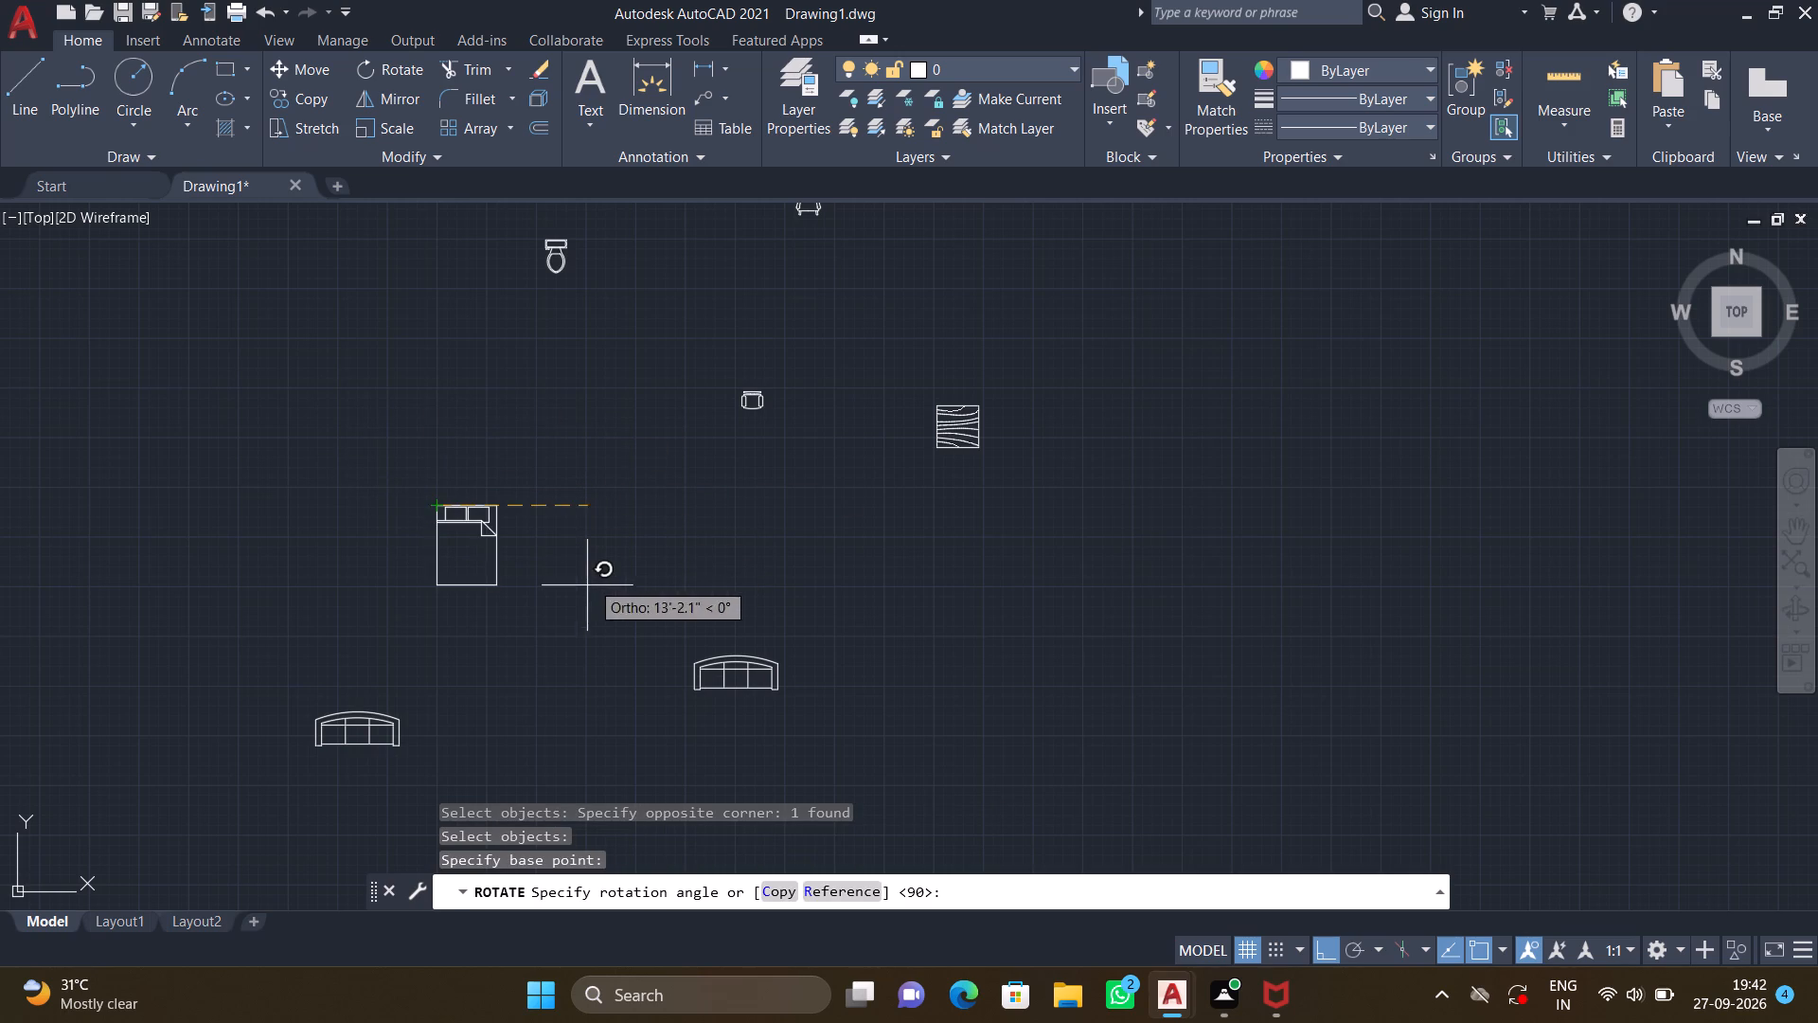
pyautogui.click(413, 618)
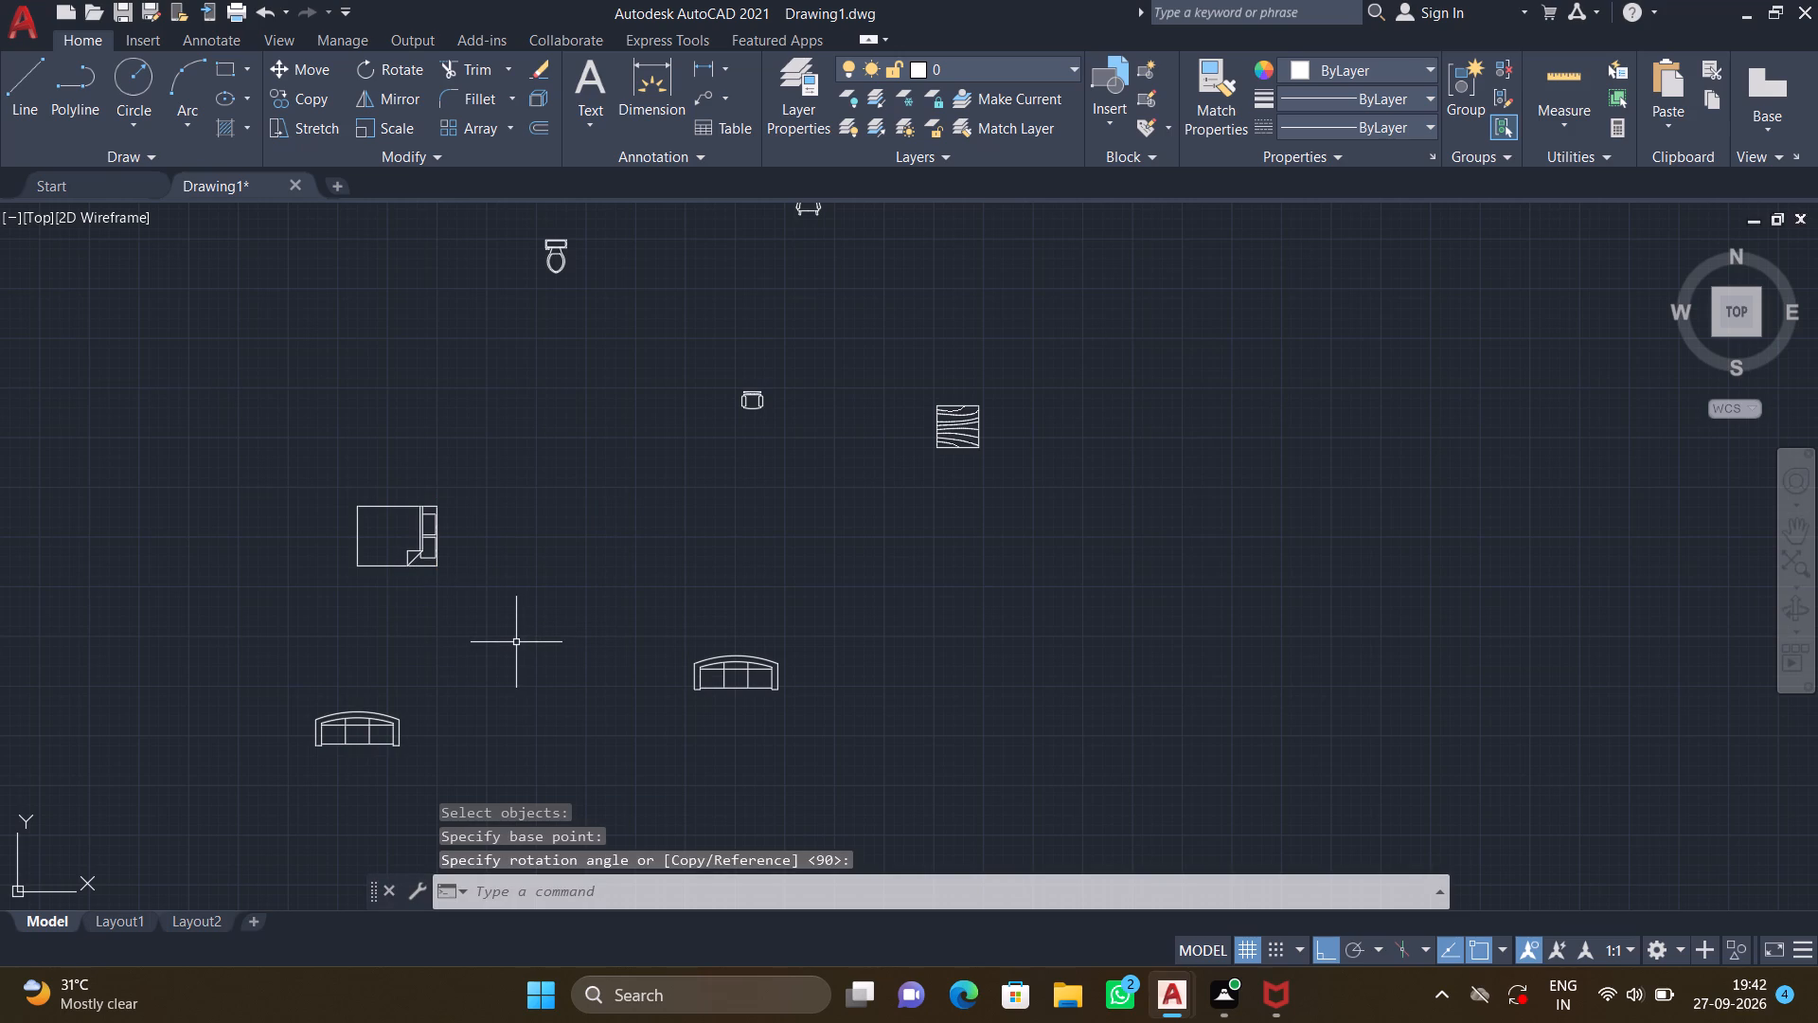
# With Ortho off, copy the rotated queen bed by its upper-left corner into the plan's middle-left room, headboard beside that room's right-hand wall.
pyautogui.press('c')
pyautogui.press('o')
pyautogui.press('Return')
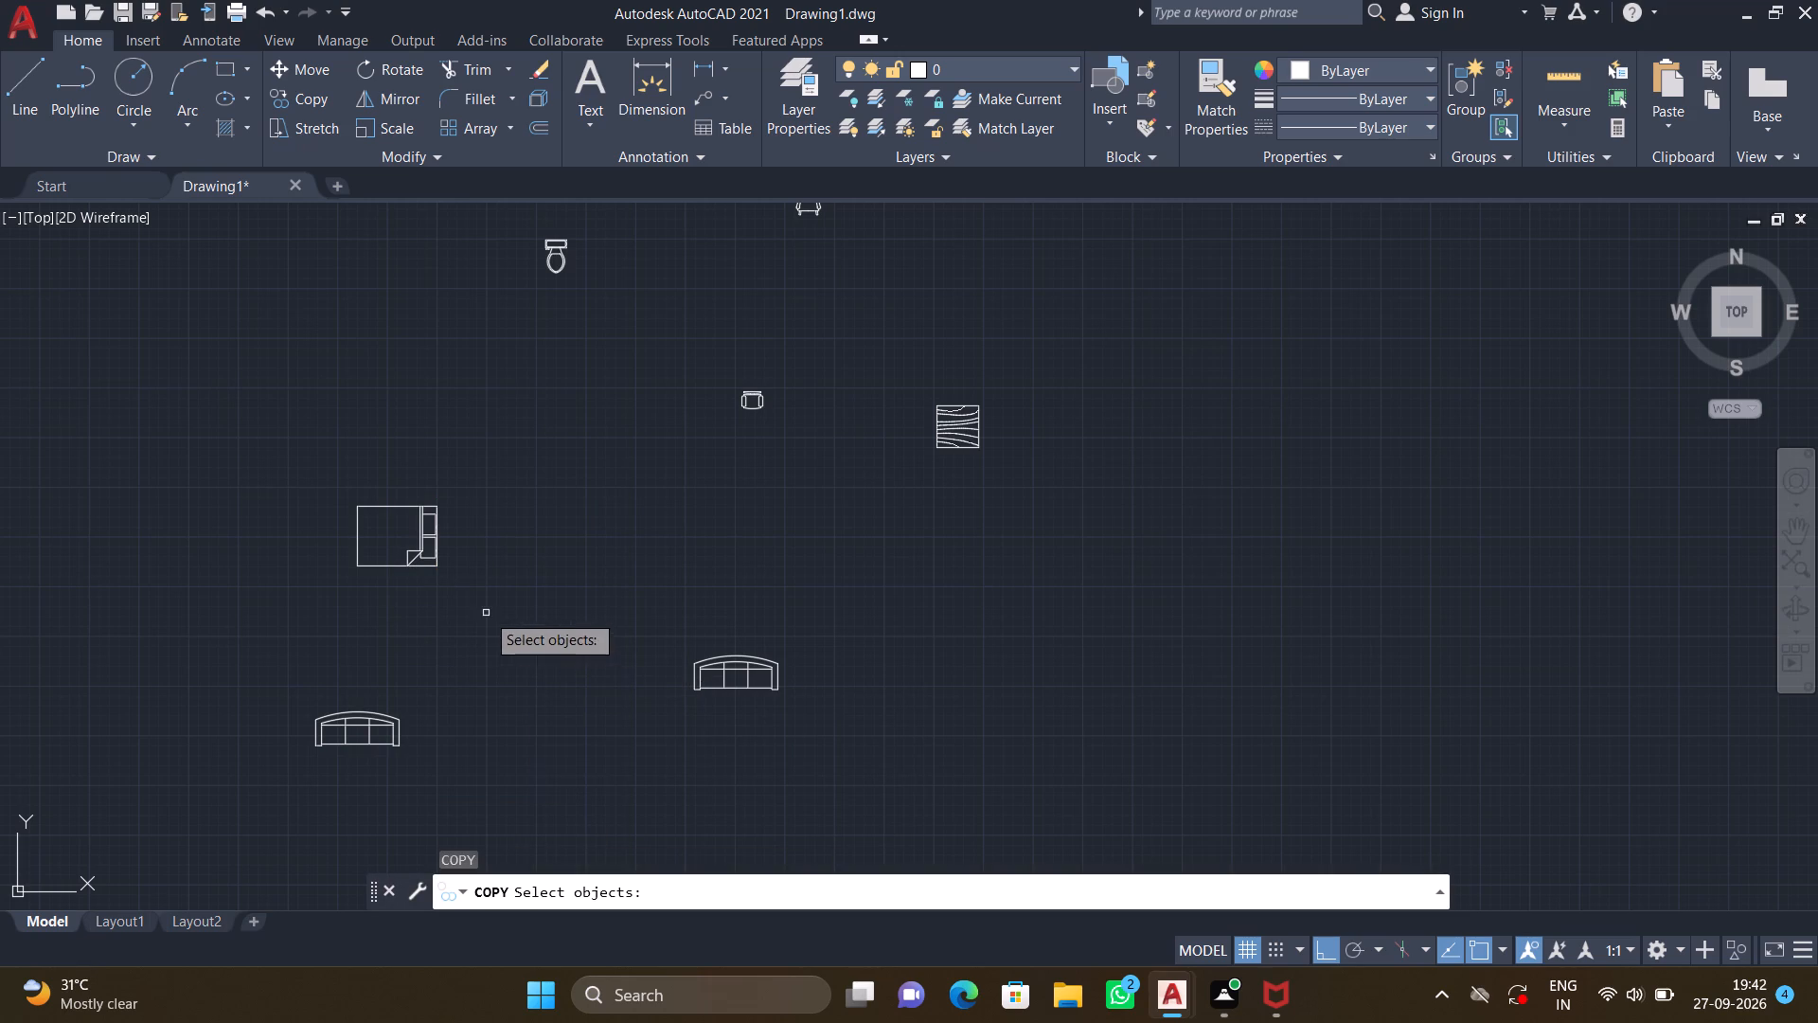
pyautogui.moveTo(486, 612); pyautogui.dragTo(471, 593)
pyautogui.click(255, 458)
pyautogui.press('Return')
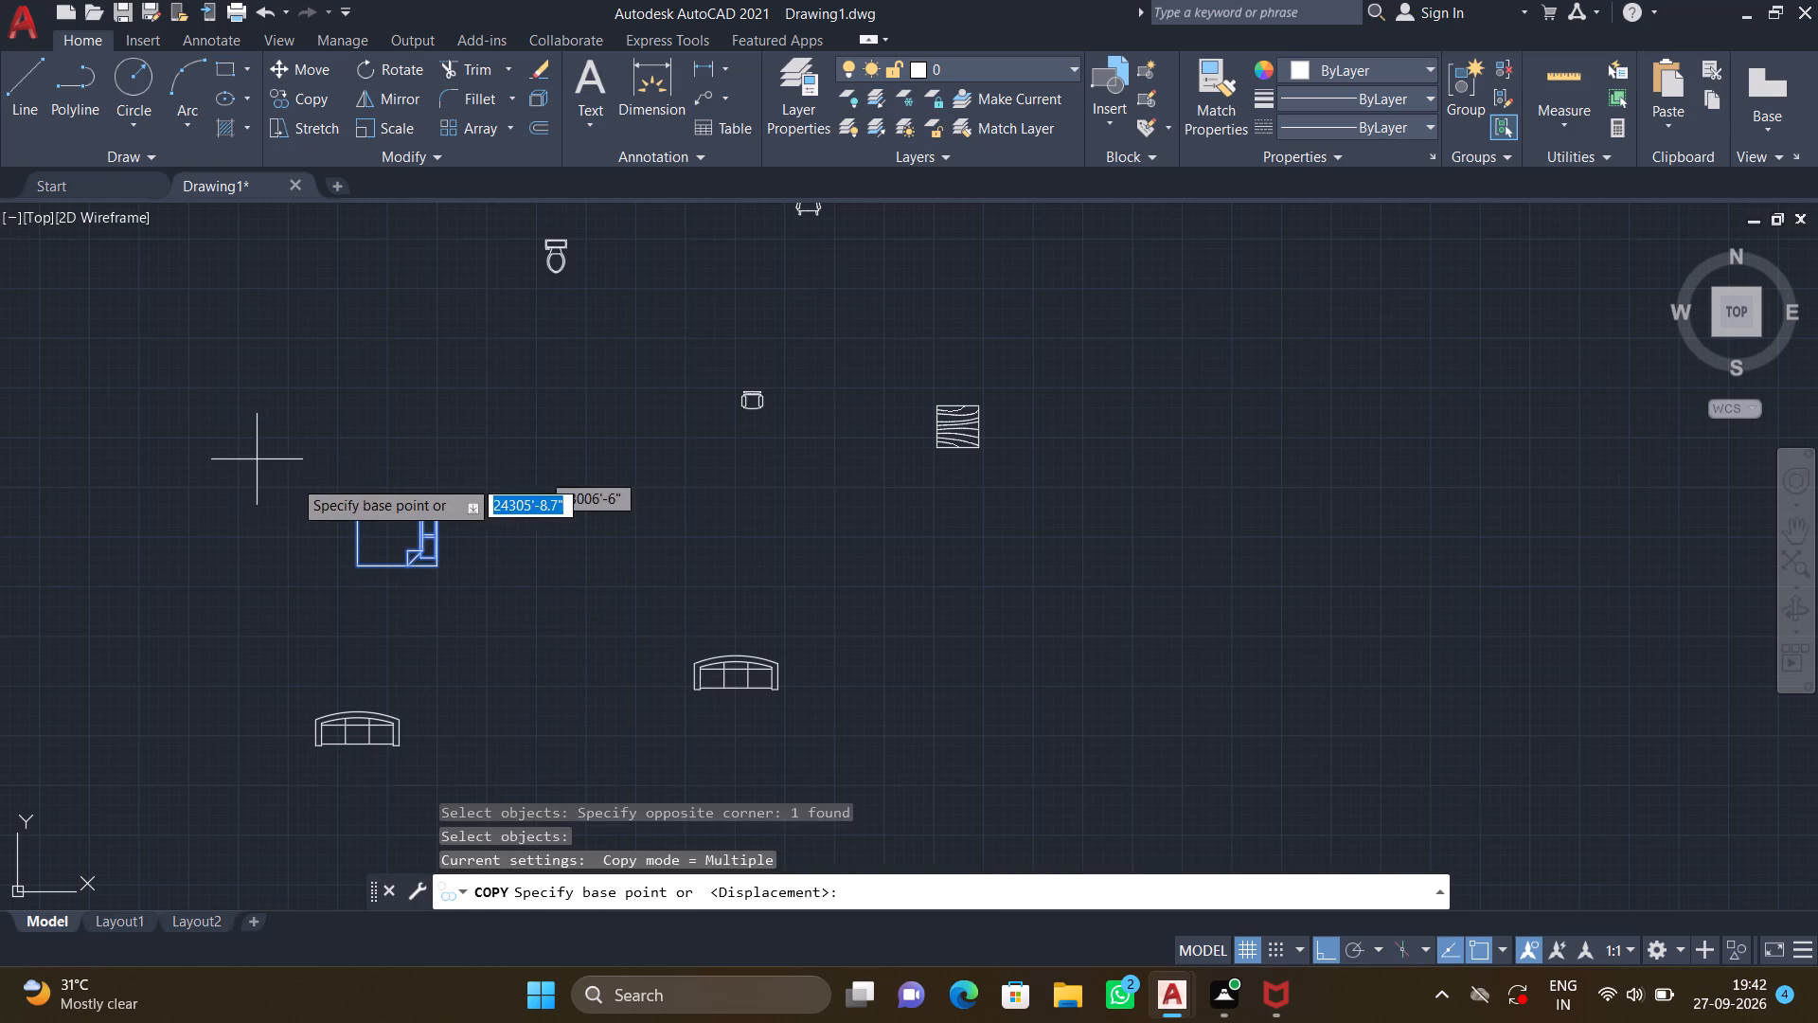
pyautogui.click(358, 504)
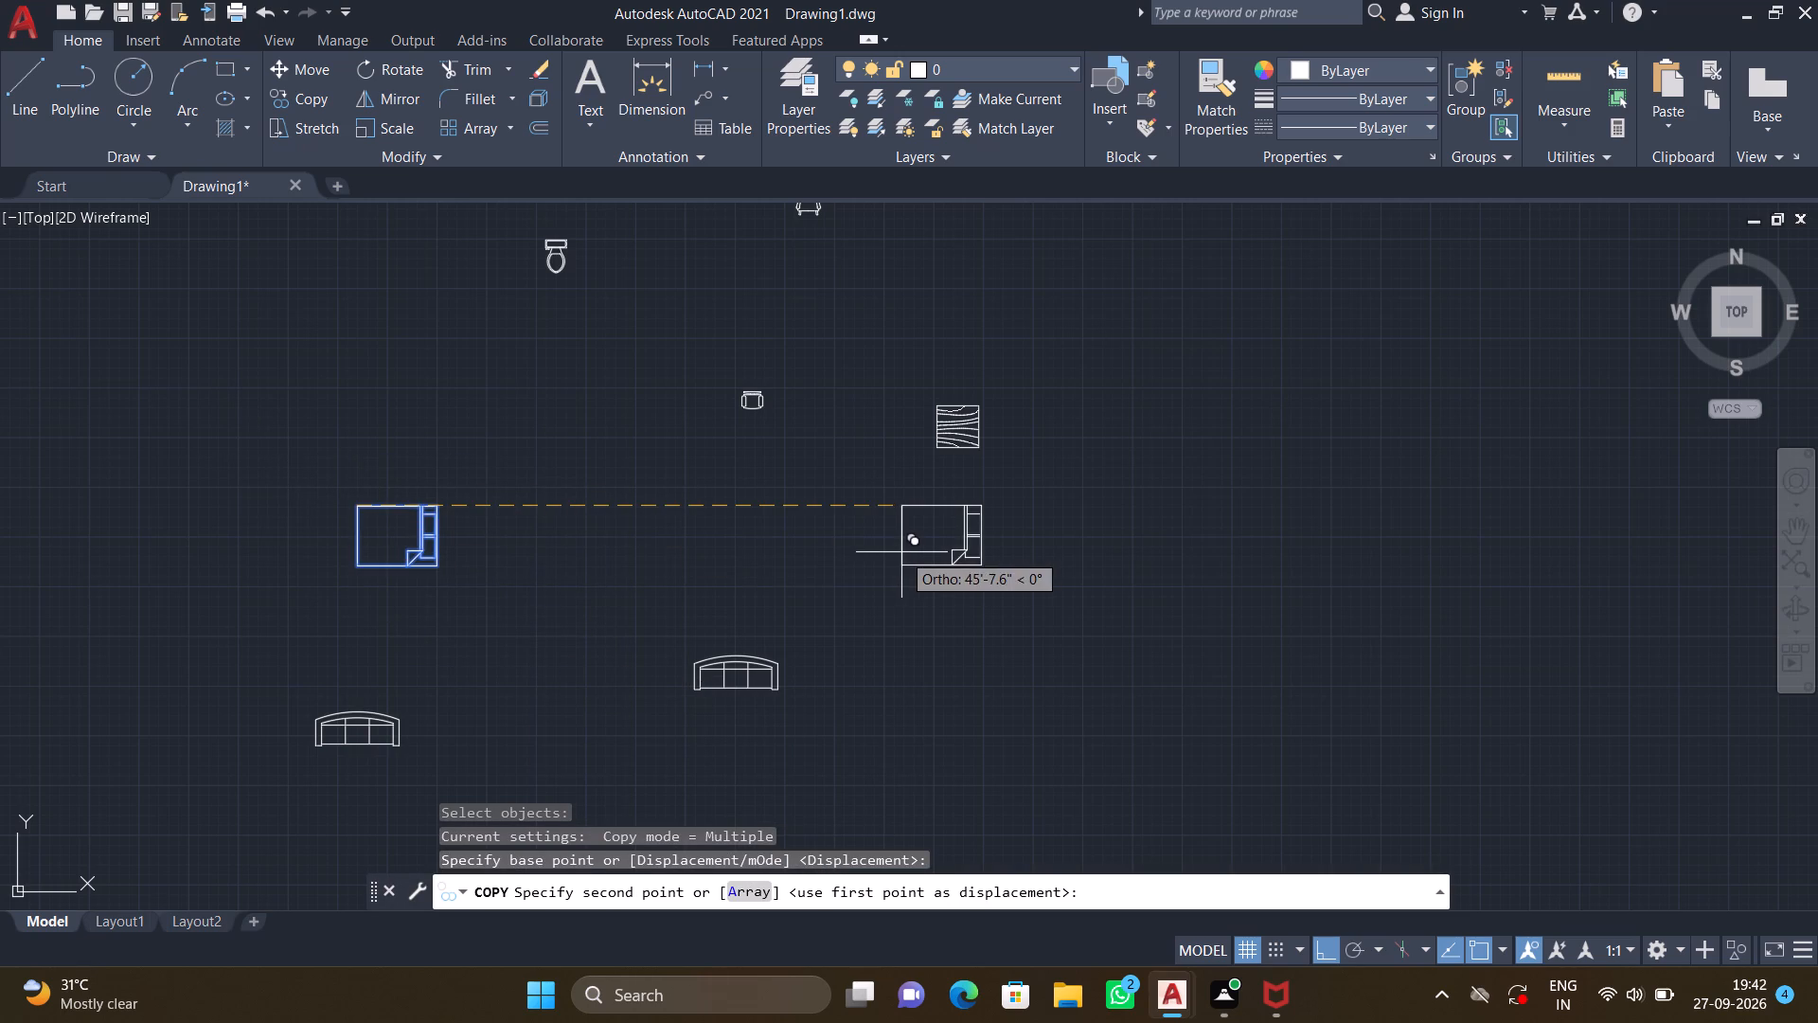
pyautogui.press('F8')
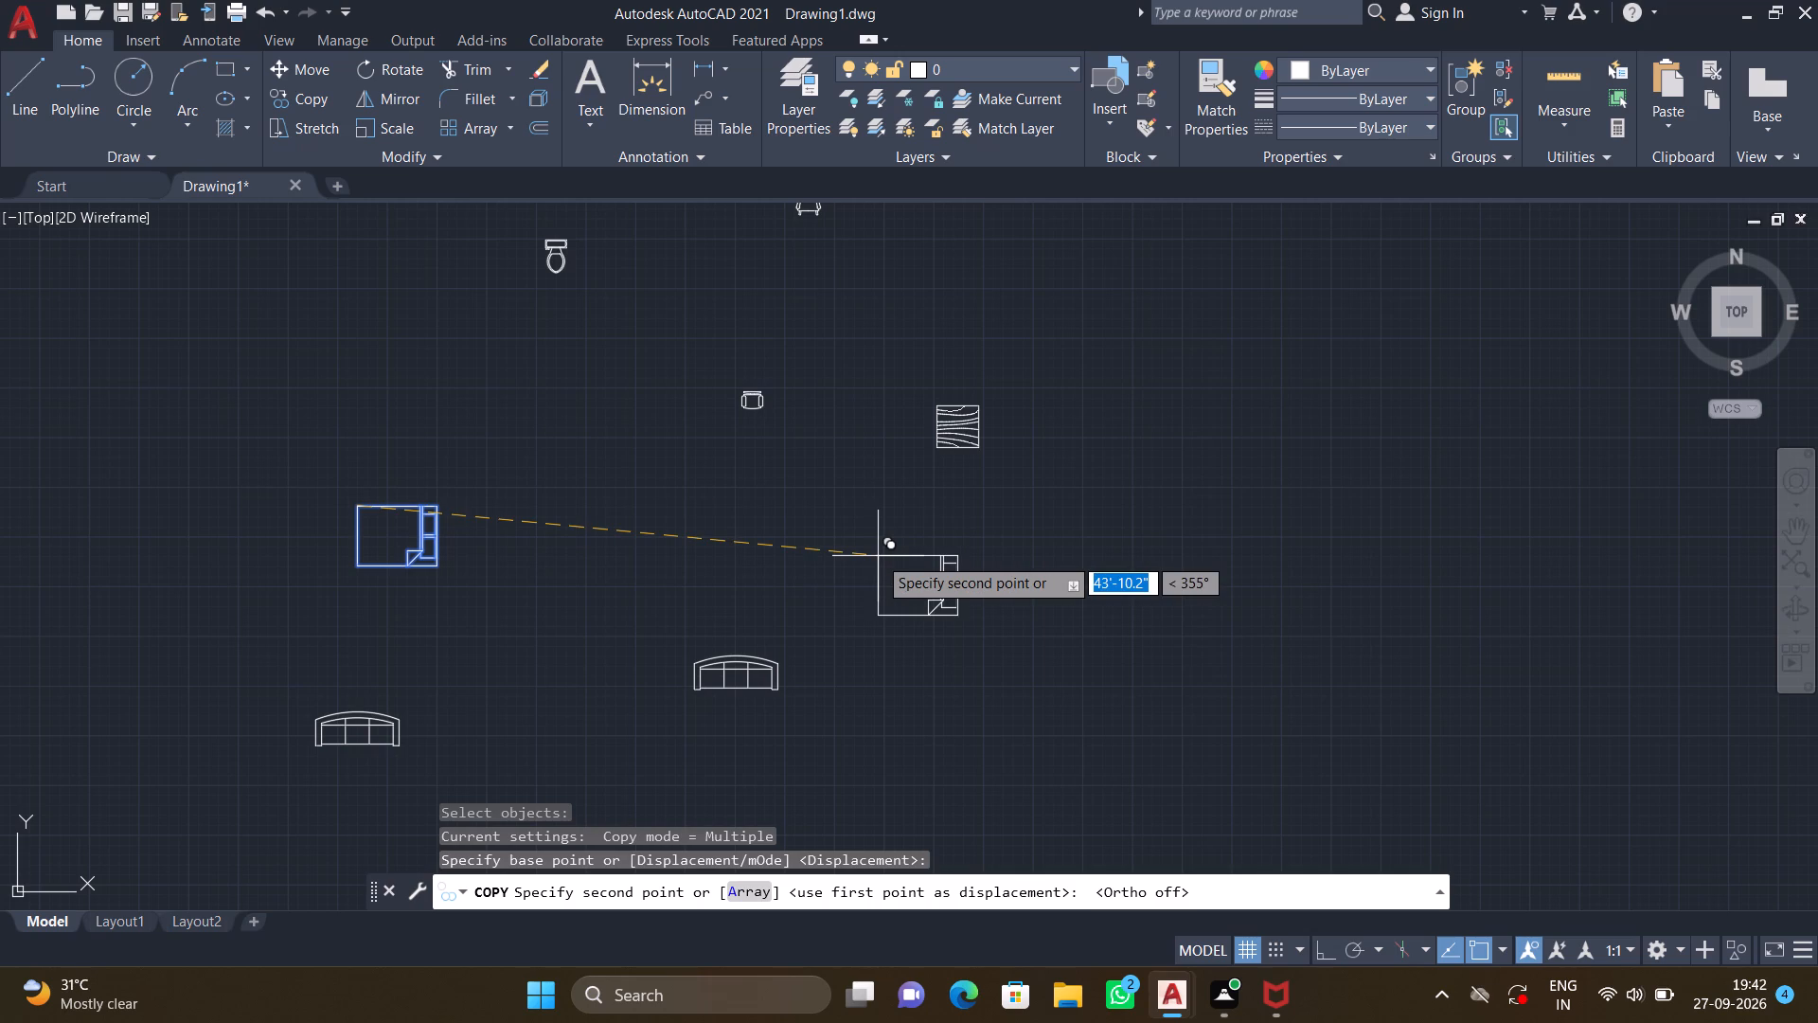
pyautogui.scroll(-3, 1016, 596)
pyautogui.moveTo(1241, 619); pyautogui.dragTo(488, 388, button='middle')
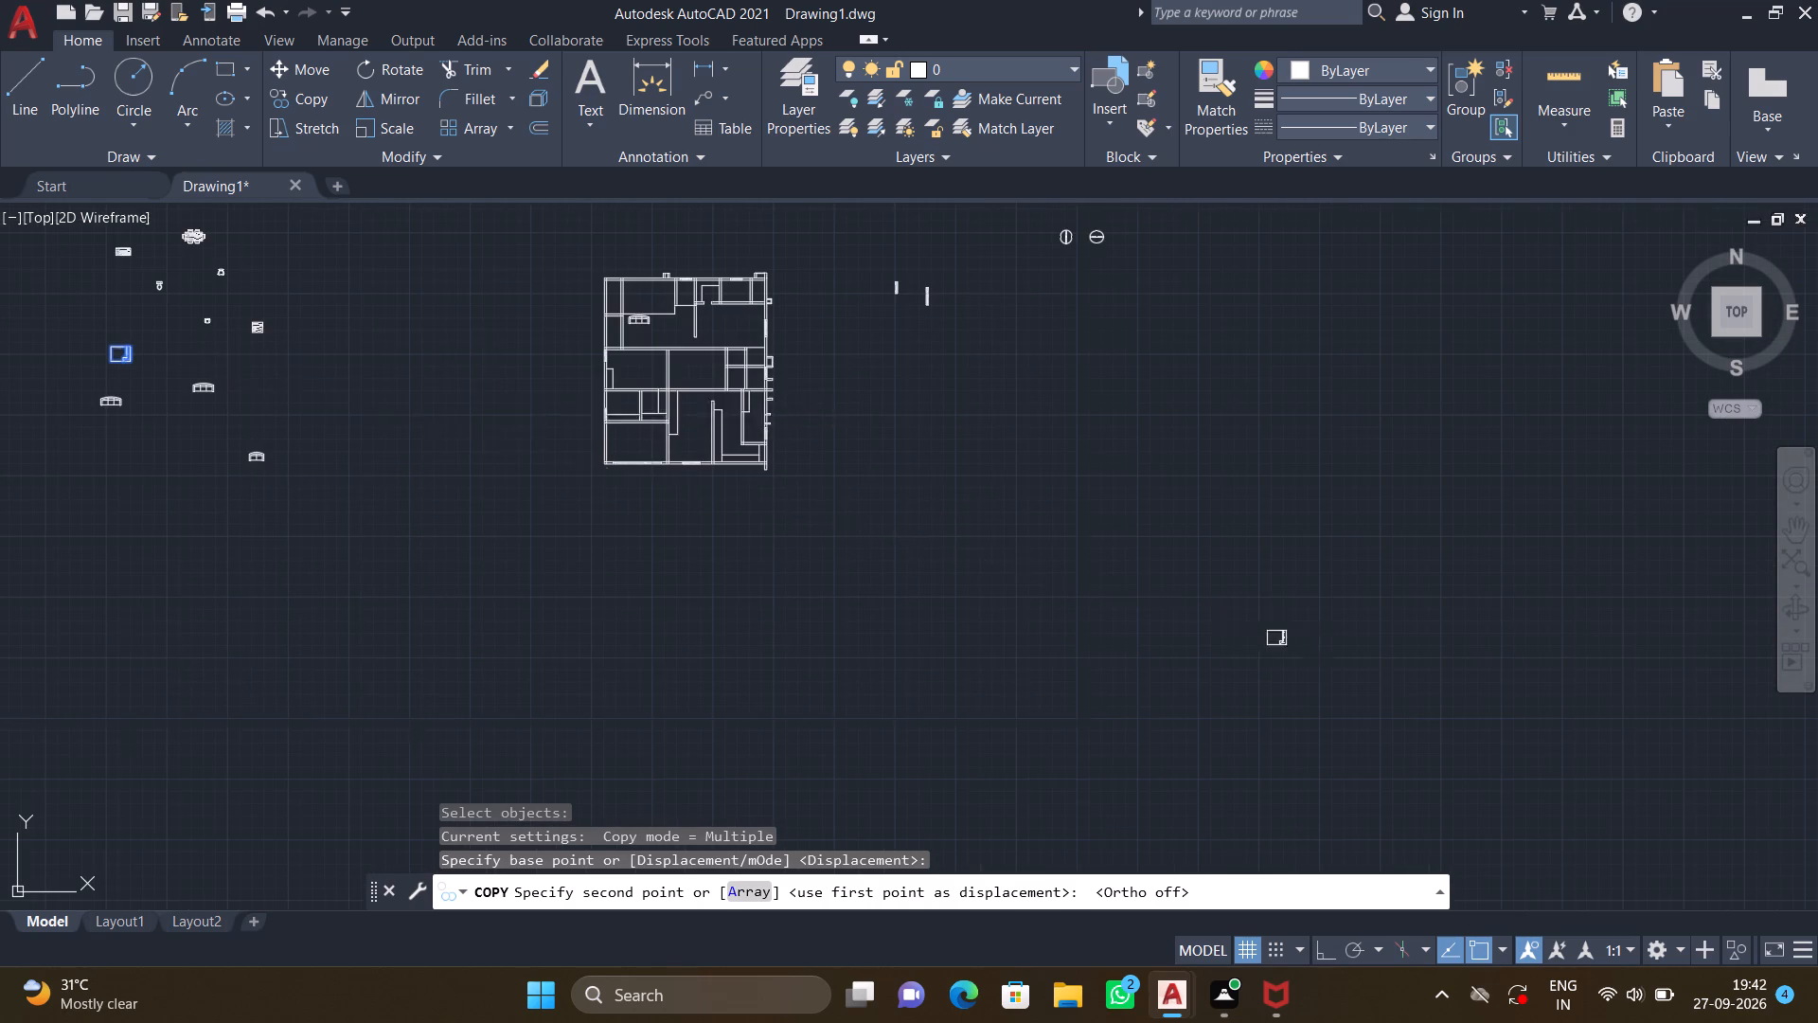
pyautogui.scroll(2, 663, 366)
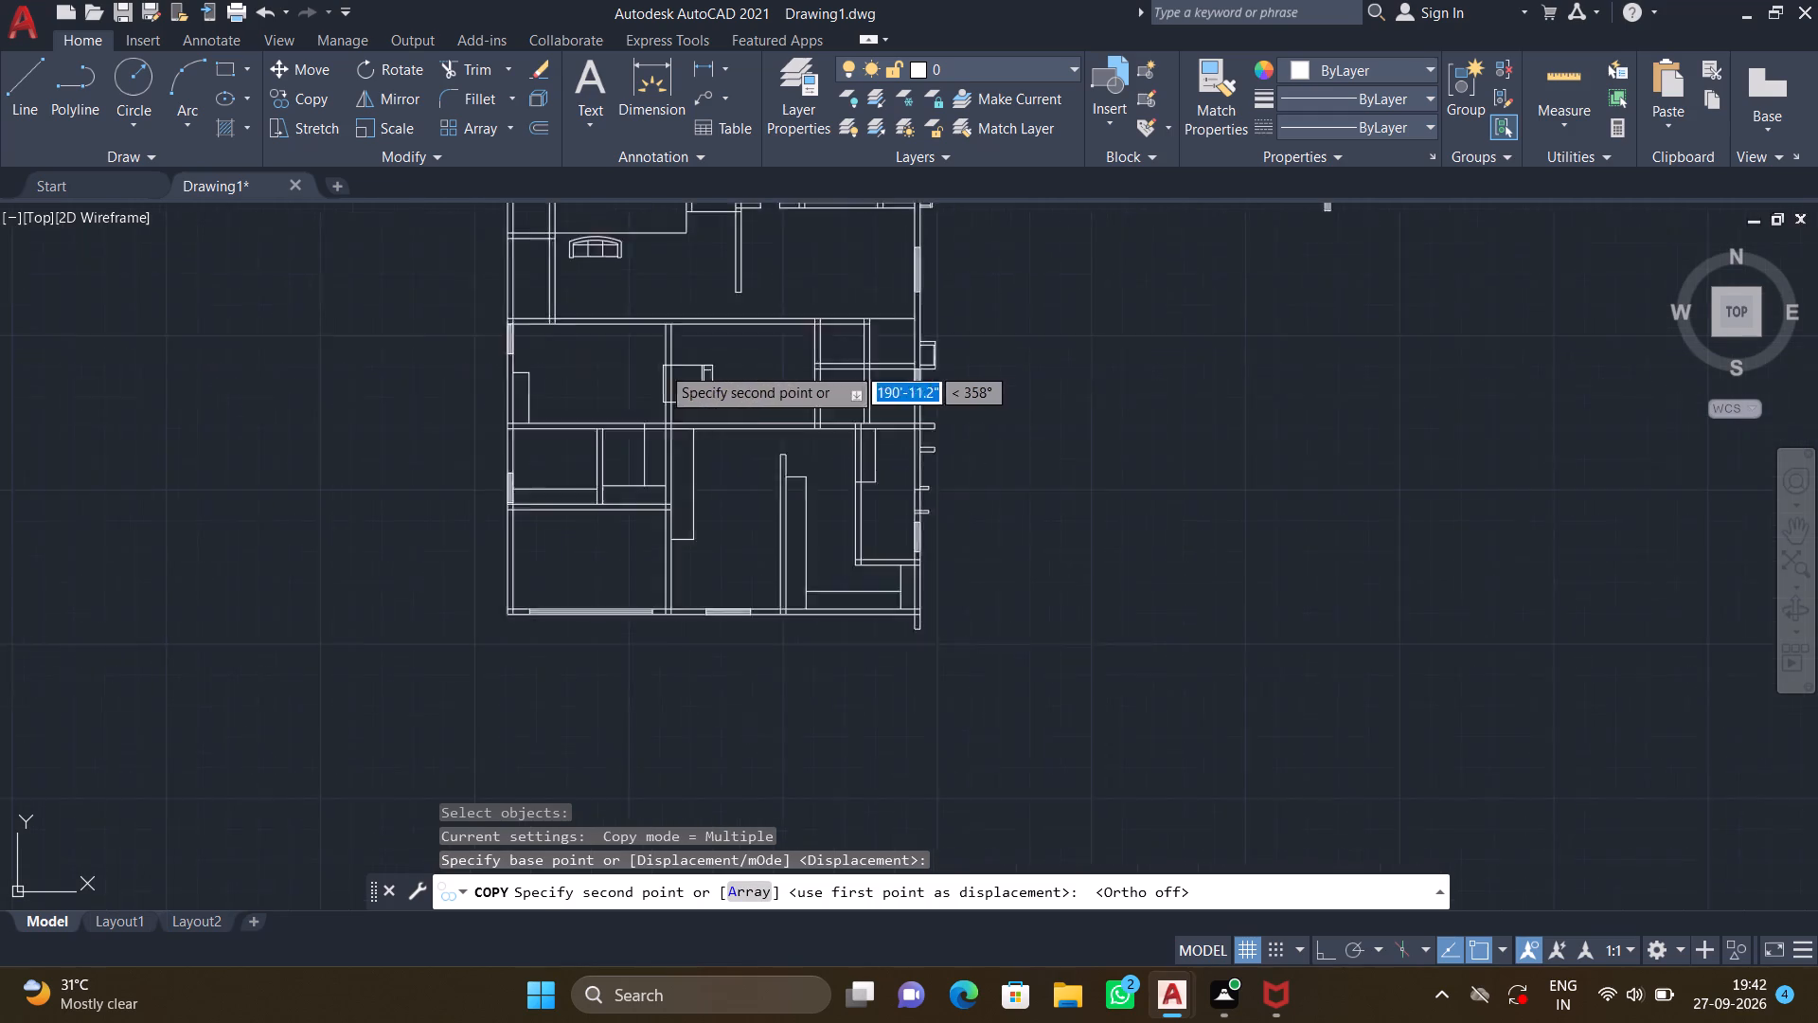
pyautogui.scroll(1, 660, 366)
pyautogui.moveTo(576, 354); pyautogui.dragTo(651, 411, button='middle')
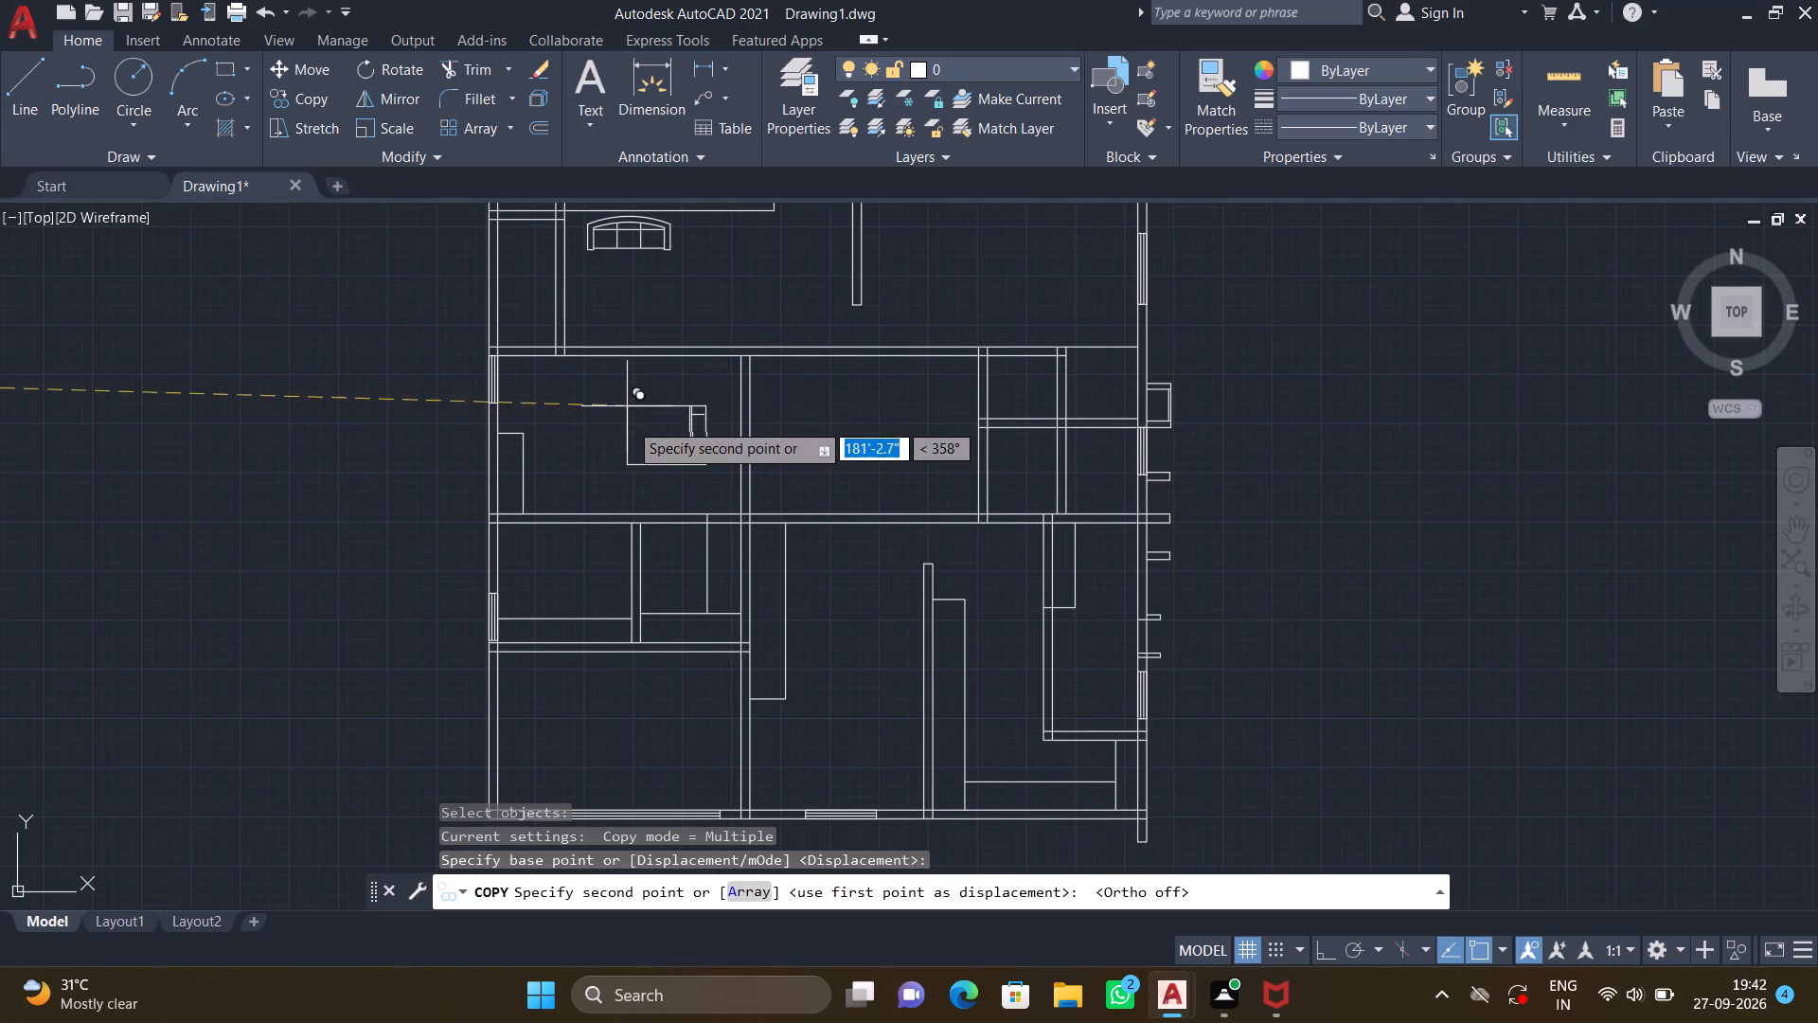
pyautogui.scroll(2, 636, 428)
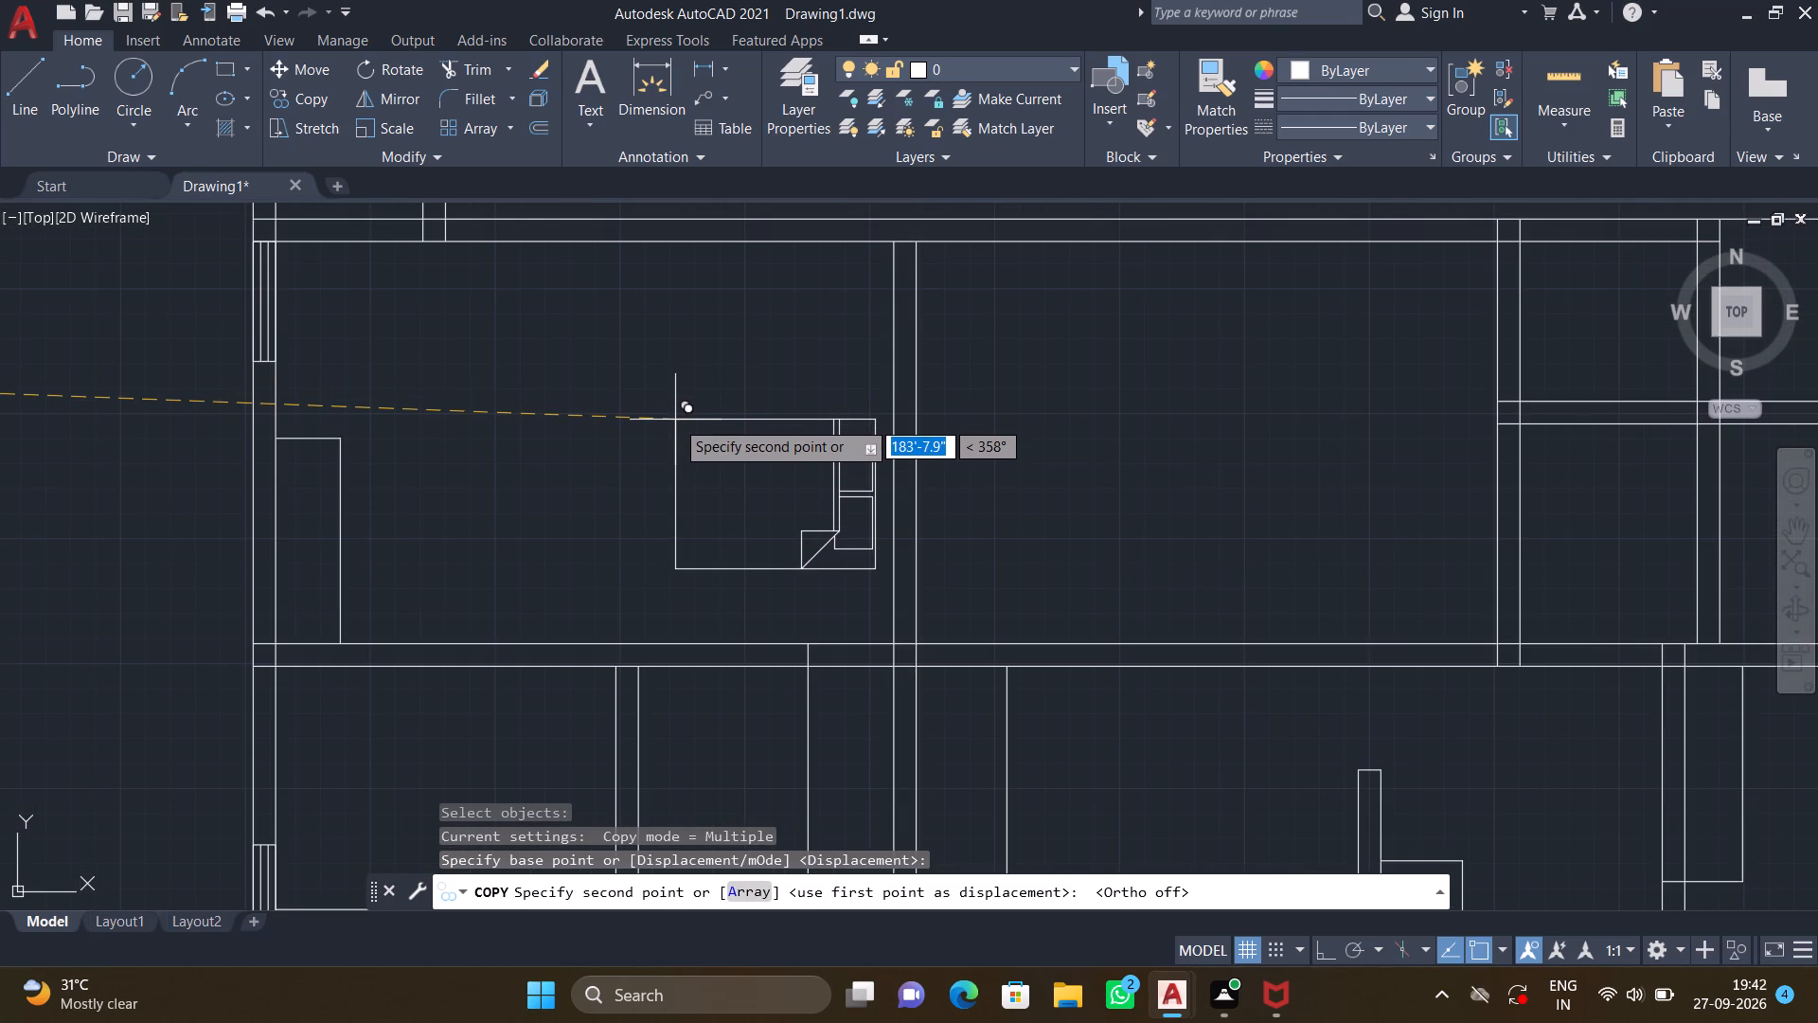
pyautogui.click(675, 420)
# Place another copy of the queen bed in the upper-right room, headboard facing the window in the outer right wall.
pyautogui.scroll(-2, 822, 352)
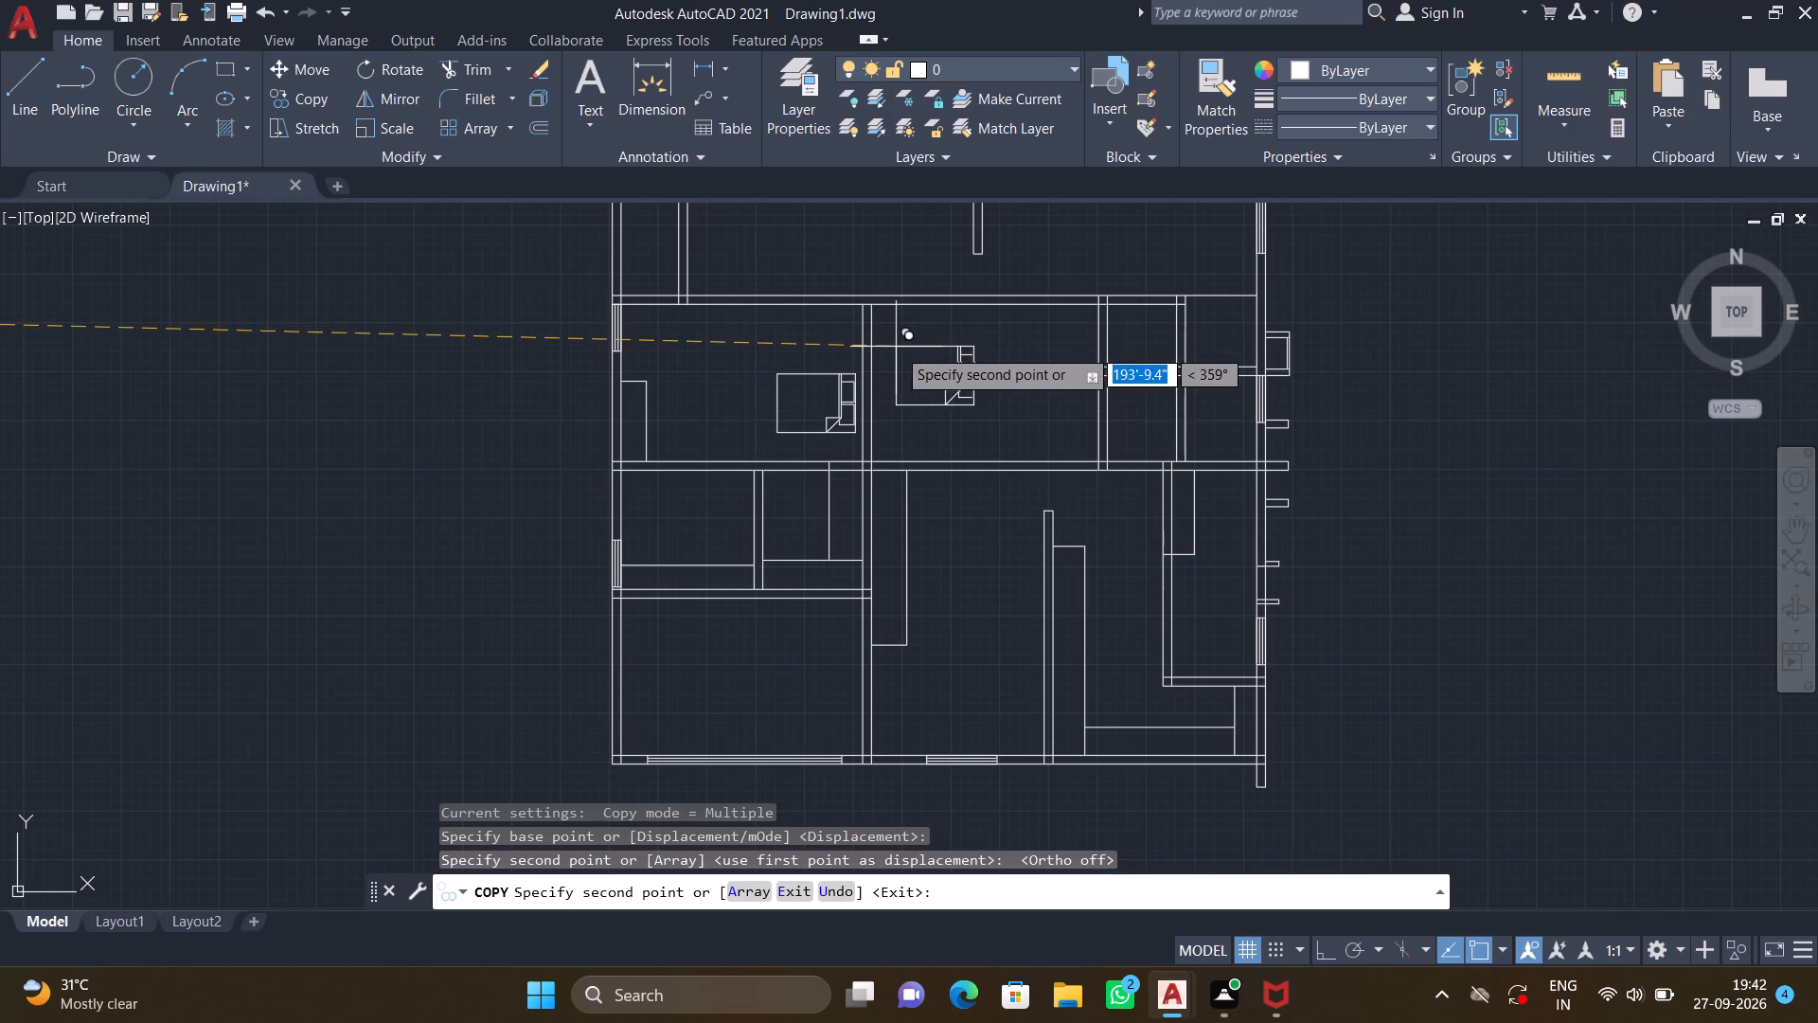
pyautogui.moveTo(862, 366); pyautogui.dragTo(511, 526, button='middle')
pyautogui.moveTo(626, 436); pyautogui.dragTo(510, 593, button='middle')
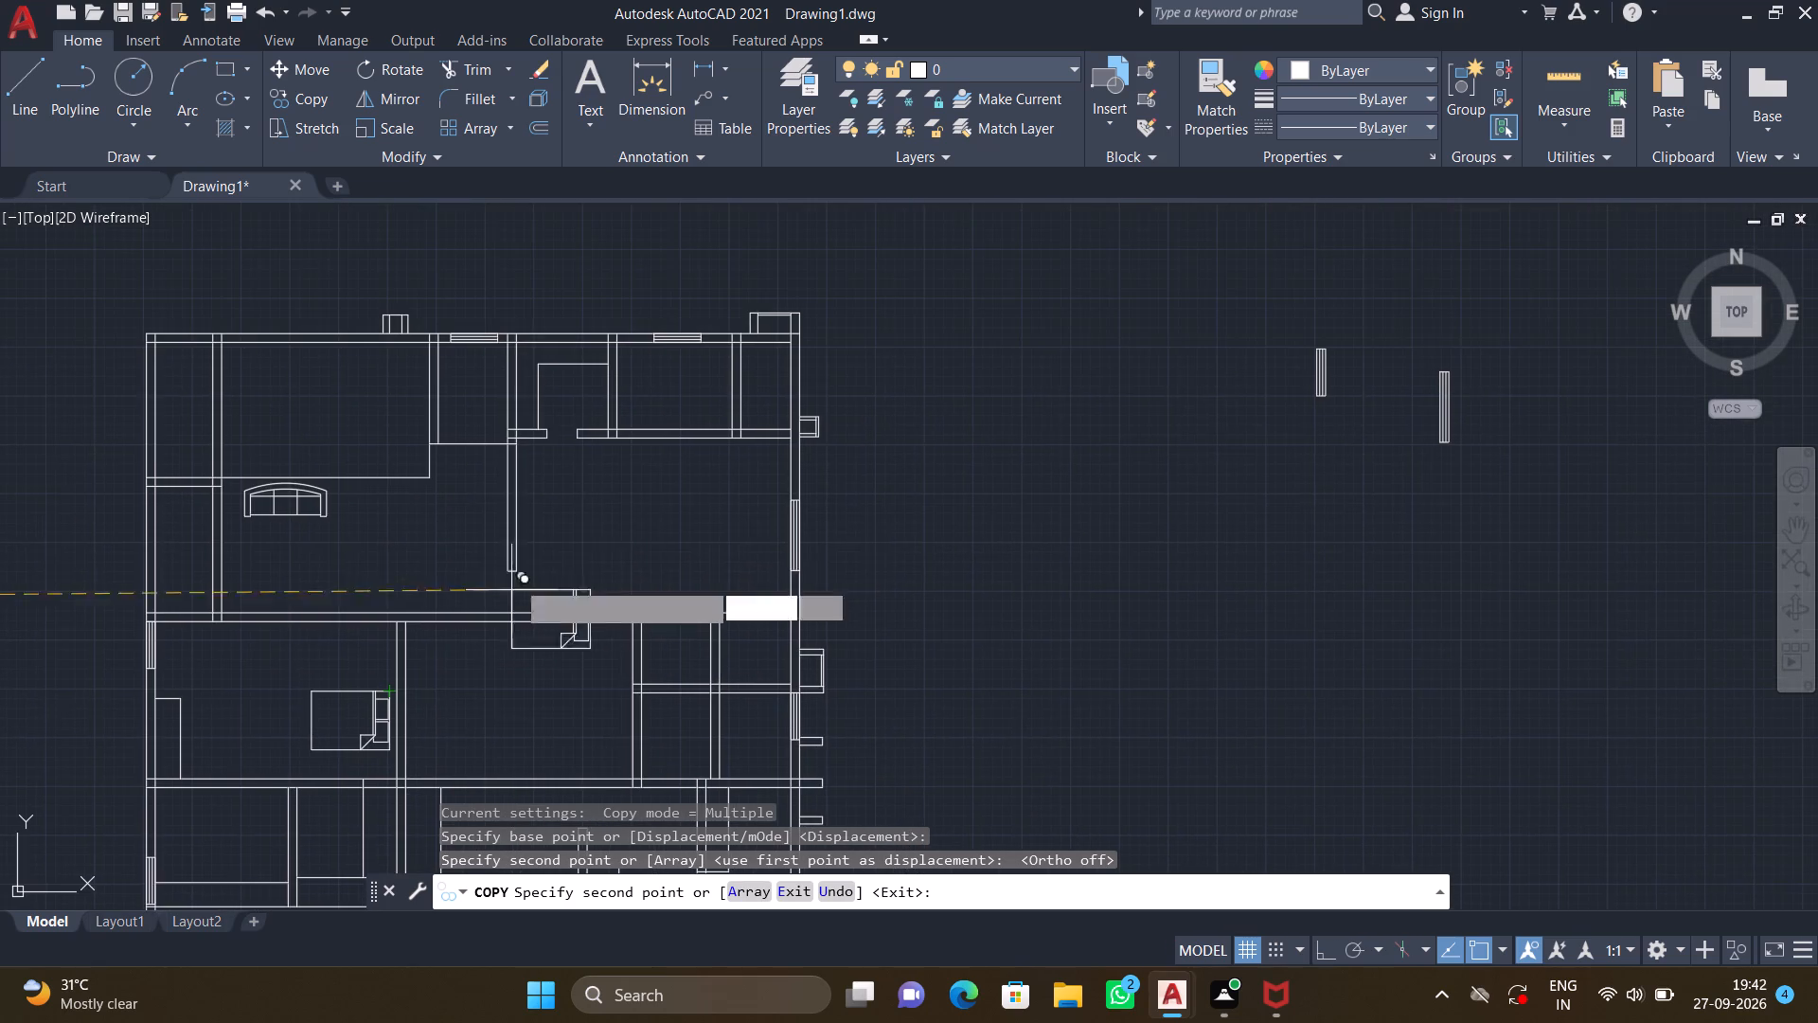
pyautogui.scroll(1, 712, 474)
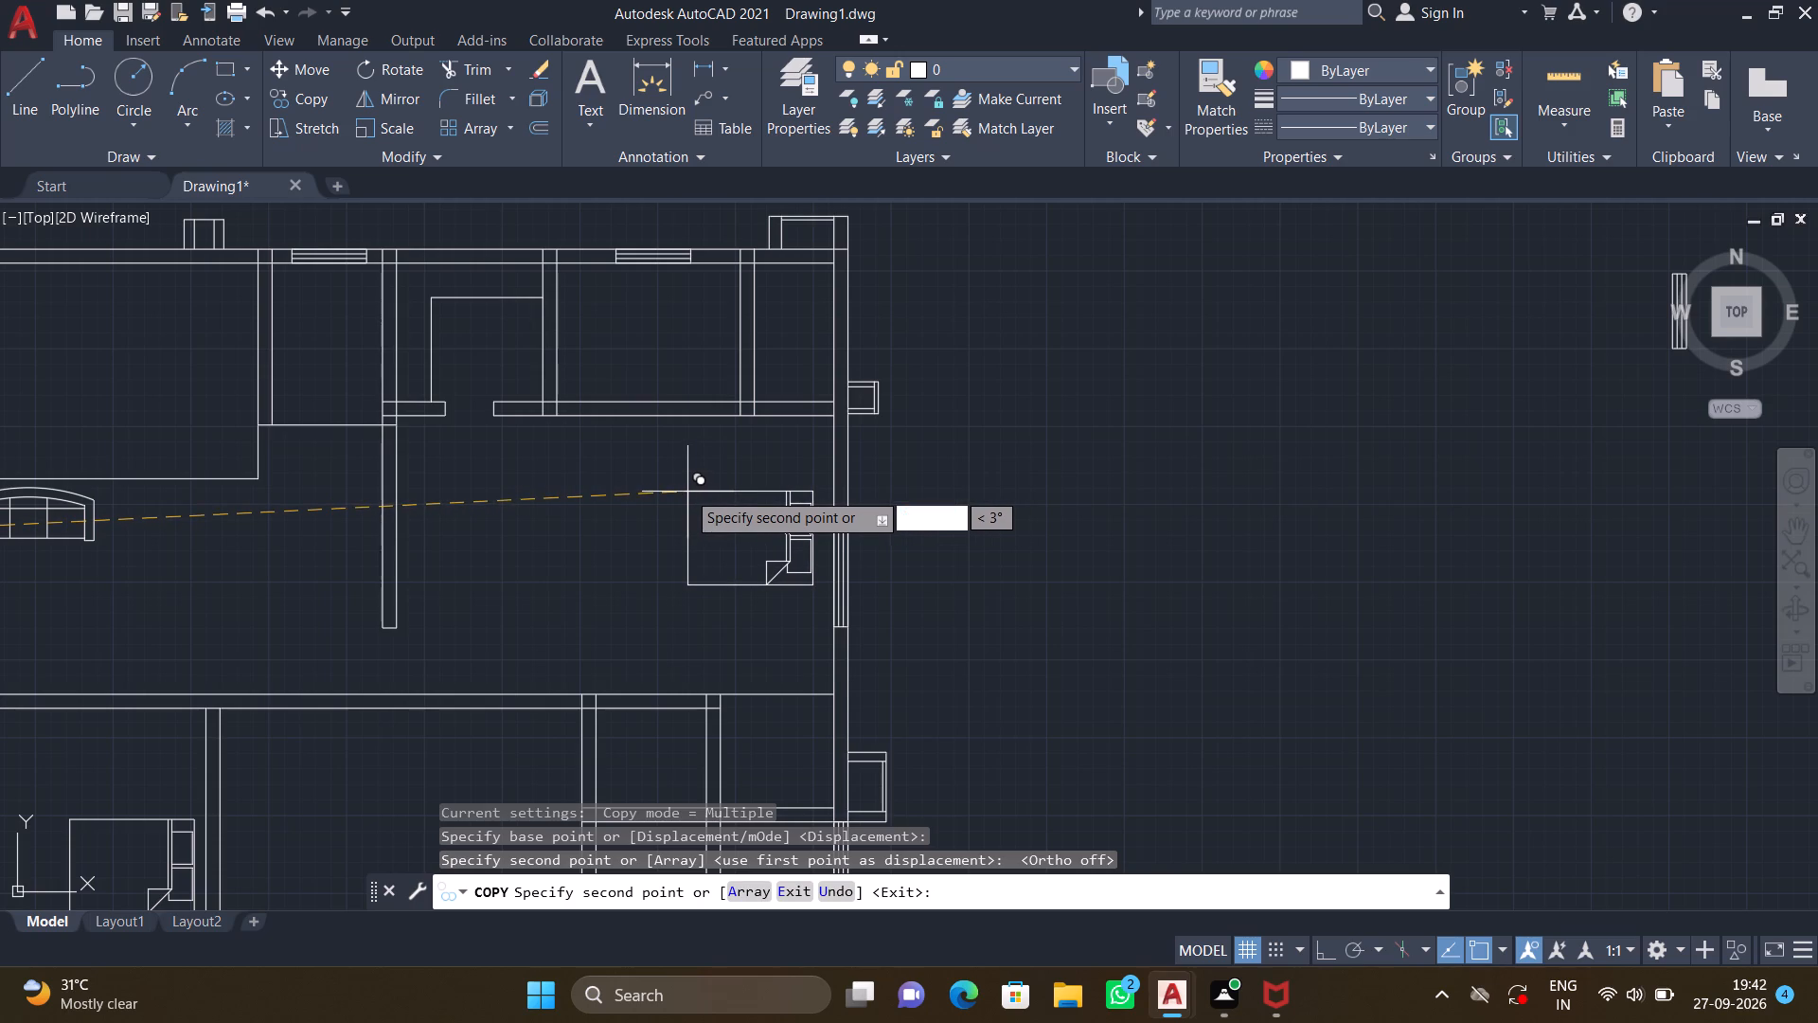
pyautogui.click(688, 490)
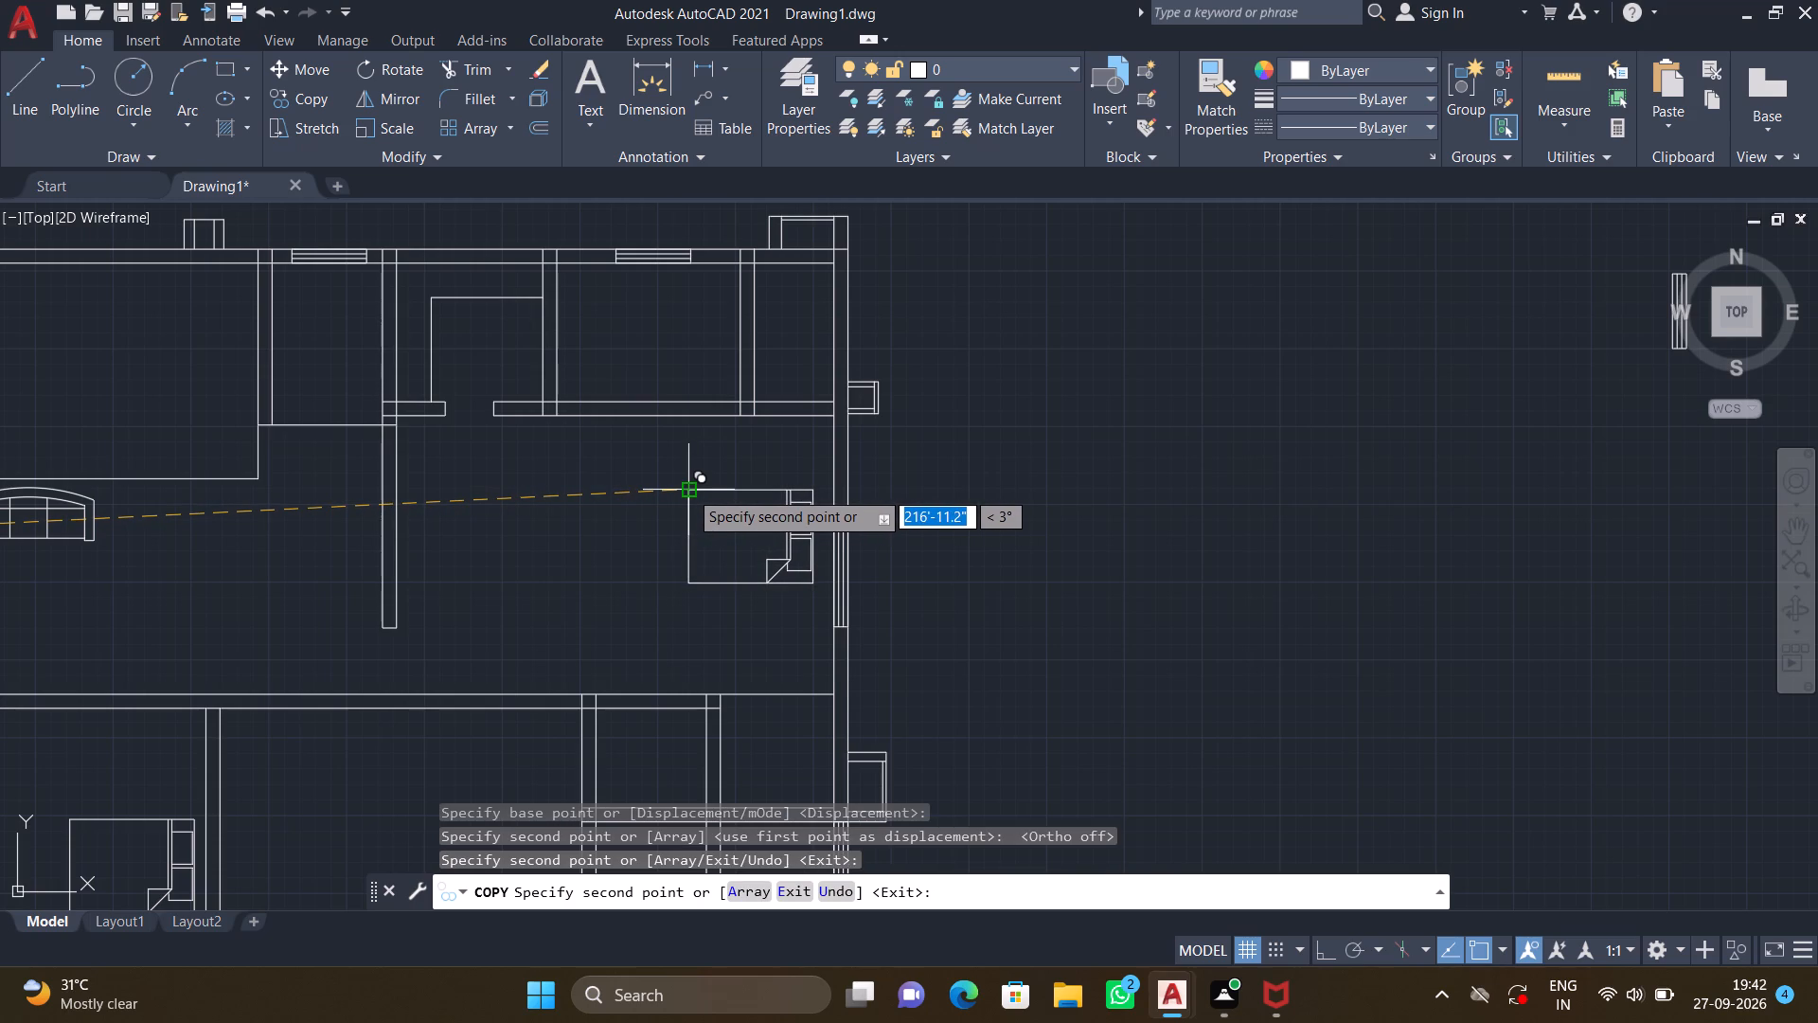
# Place a third queen bed copy in the lower middle room, headboard beside the free-standing vertical partition, and end the copying.
pyautogui.scroll(-2, 504, 687)
pyautogui.moveTo(498, 752); pyautogui.dragTo(550, 471, button='middle')
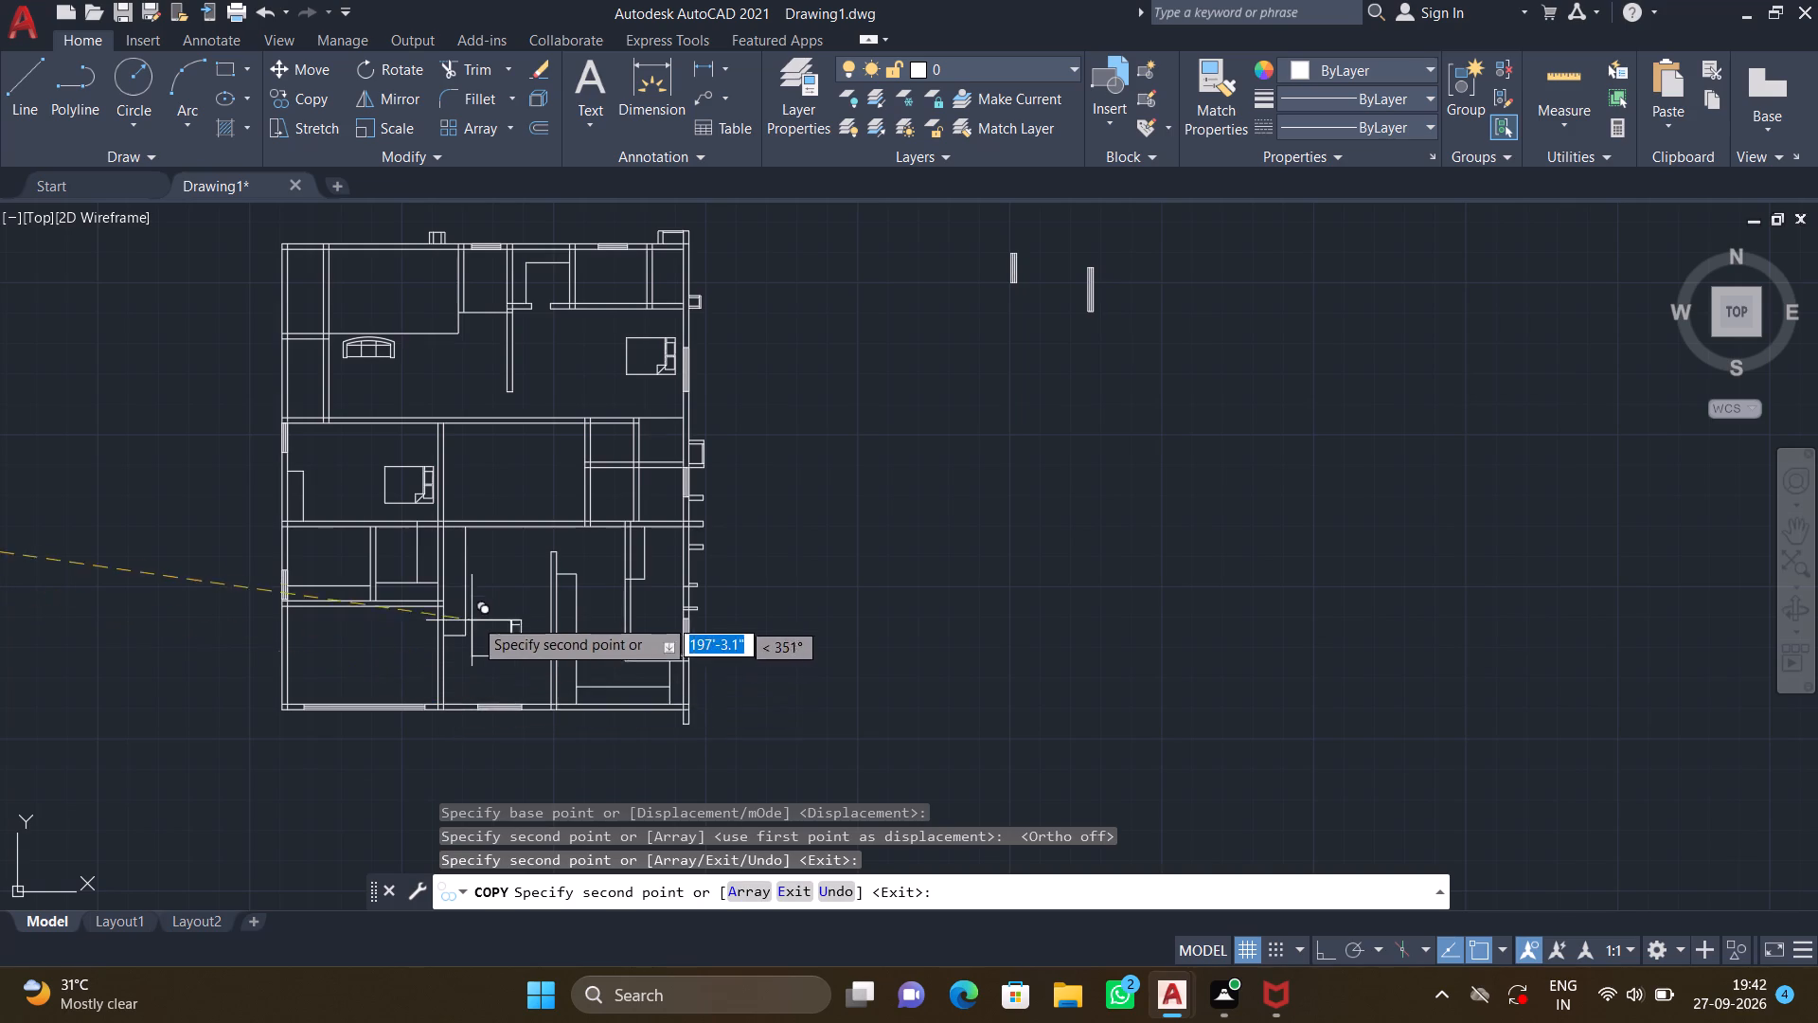
pyautogui.scroll(3, 488, 596)
pyautogui.moveTo(488, 599); pyautogui.dragTo(478, 578, button='middle')
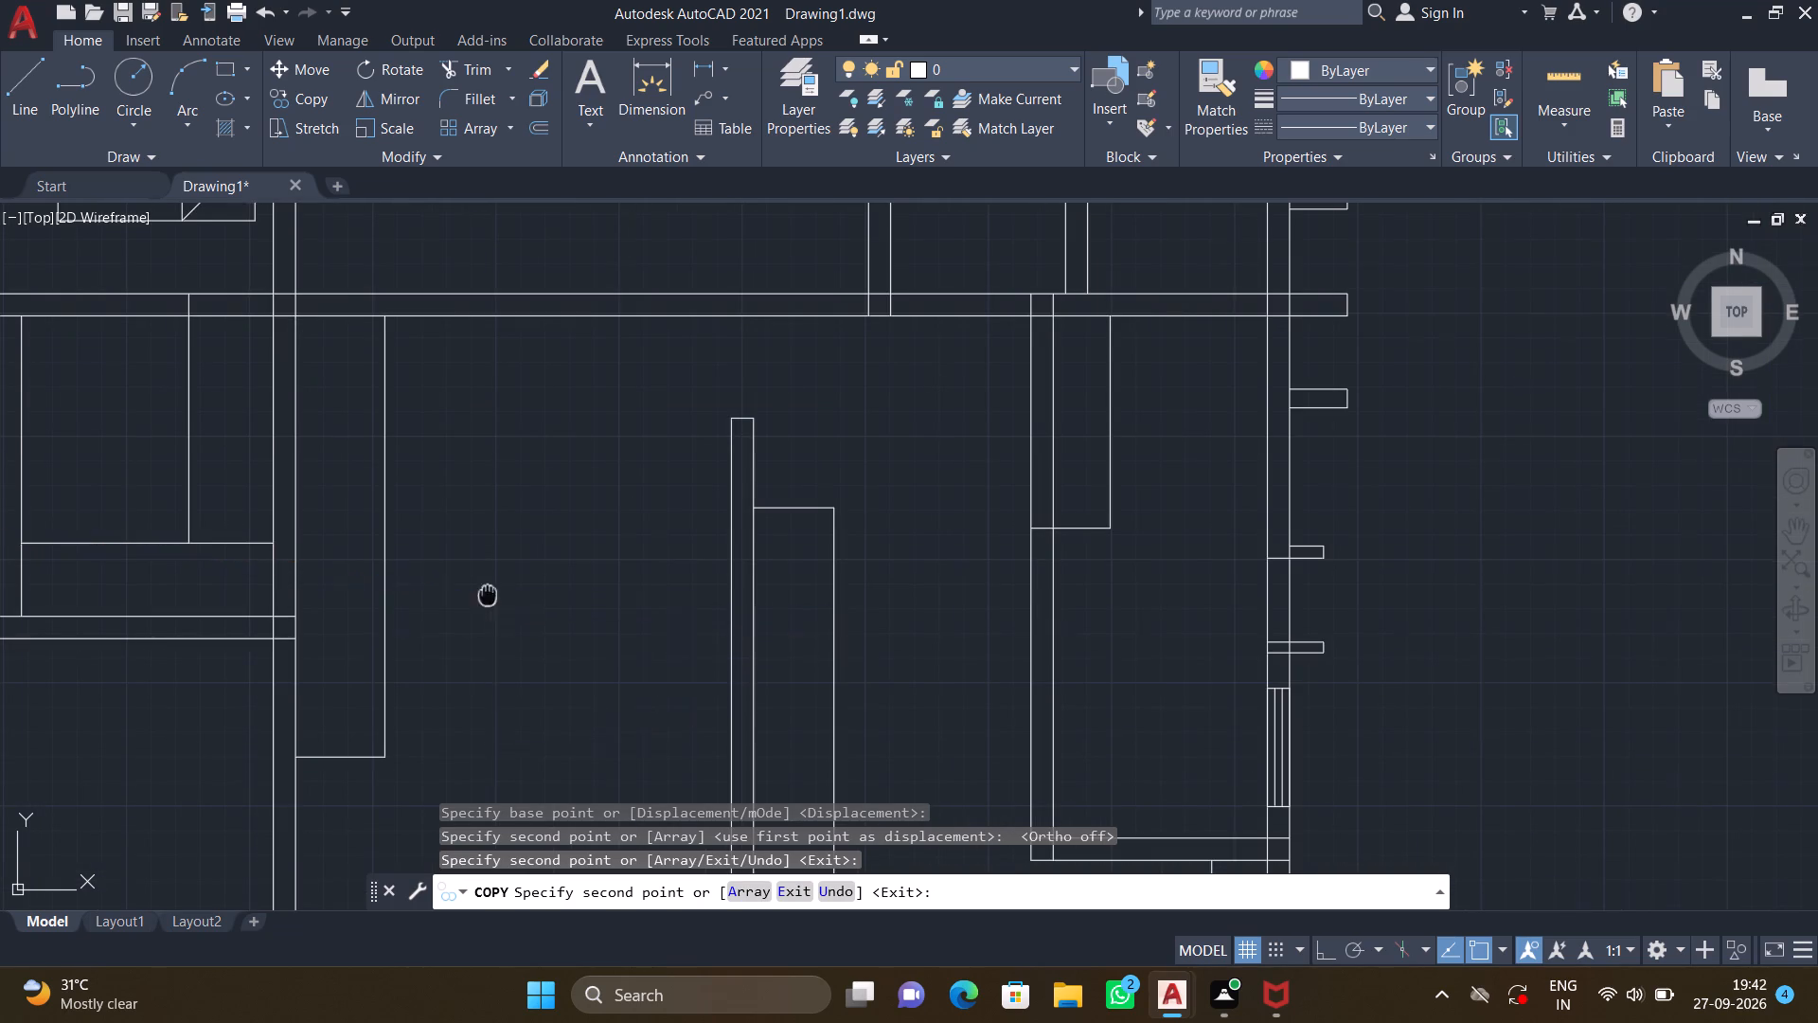
pyautogui.moveTo(478, 578); pyautogui.dragTo(476, 508, button='middle')
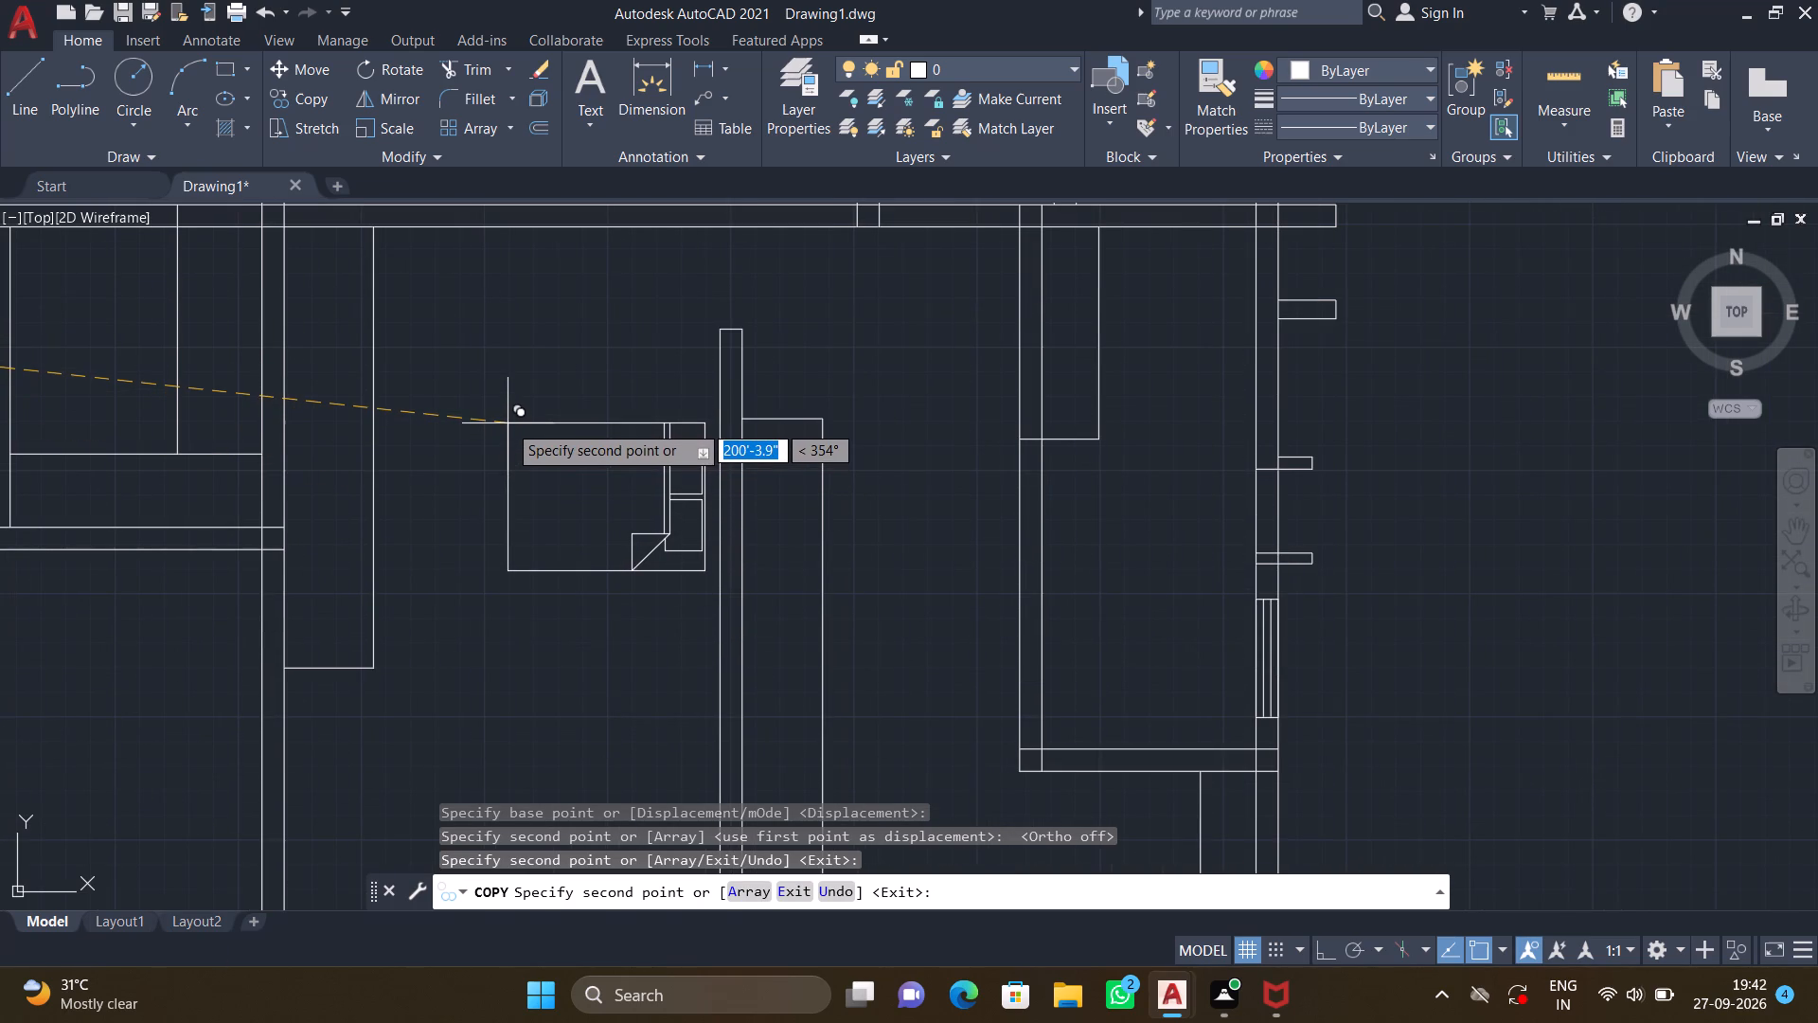
pyautogui.click(508, 423)
pyautogui.press('Return')
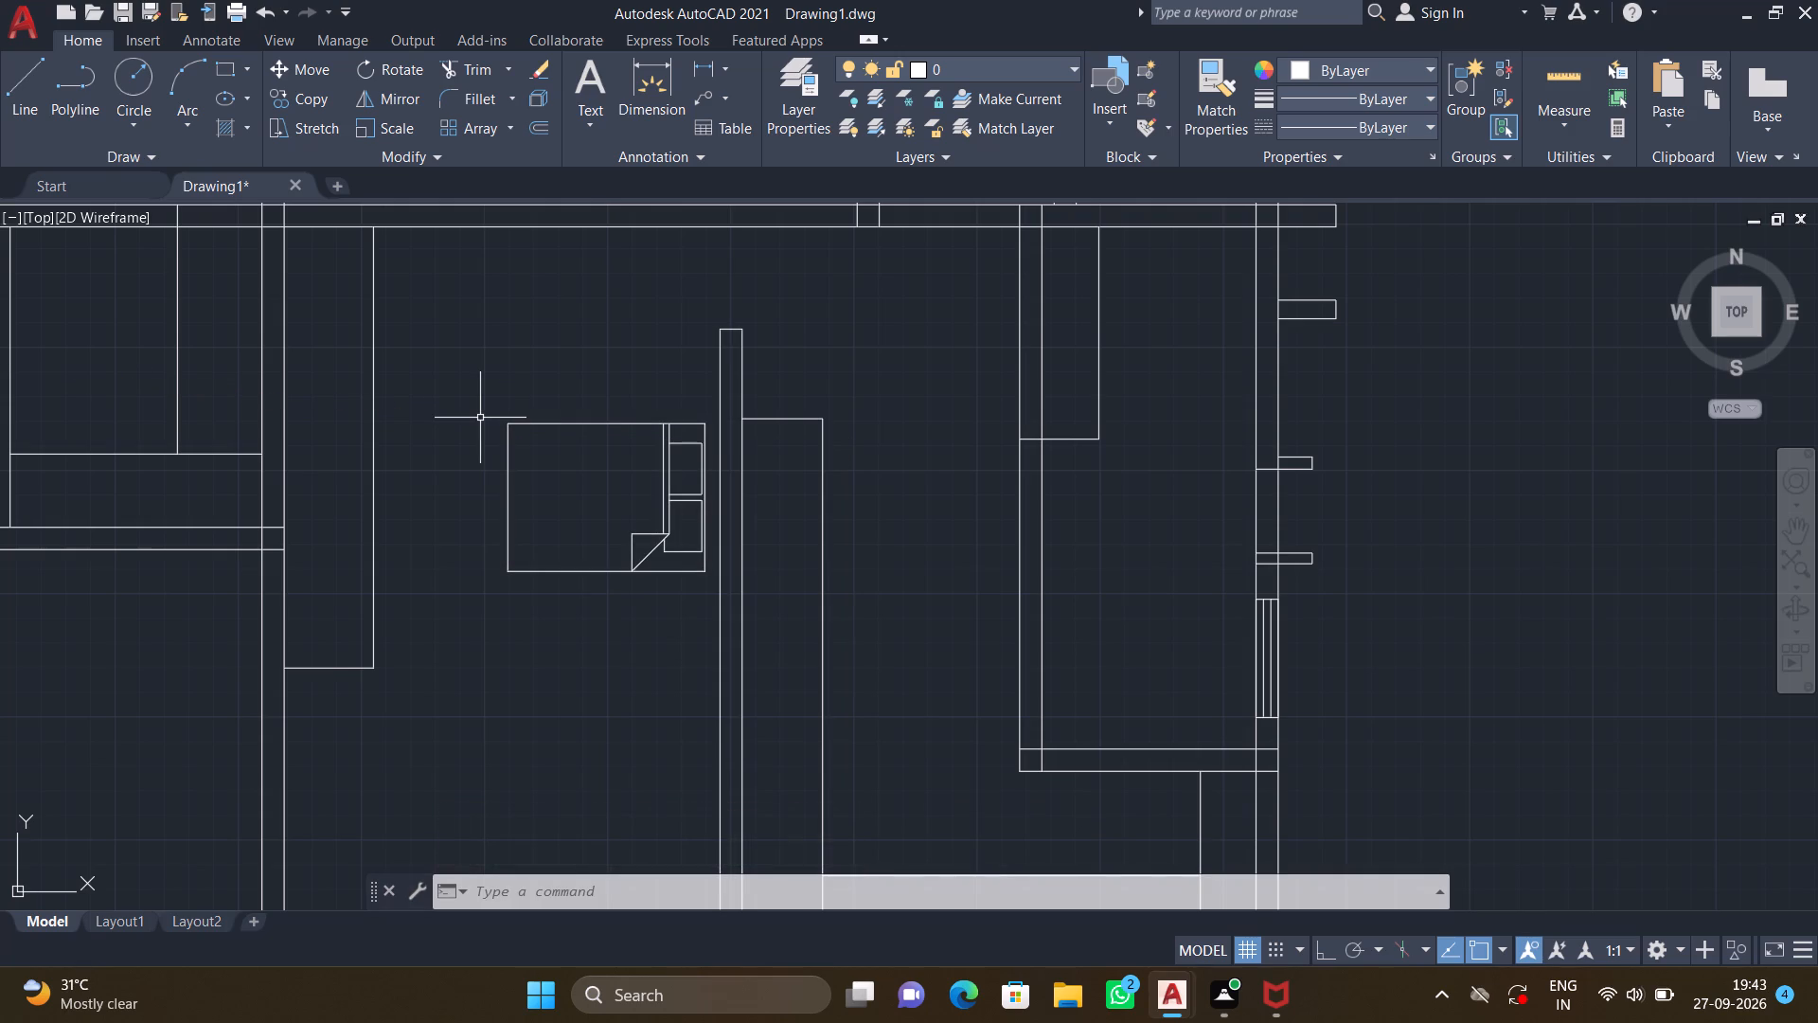
# With Ortho on, rotate the toilet block left of the plan 270 degrees about the back of its tank.
pyautogui.scroll(-3, 470, 422)
pyautogui.moveTo(451, 449); pyautogui.dragTo(628, 505, button='middle')
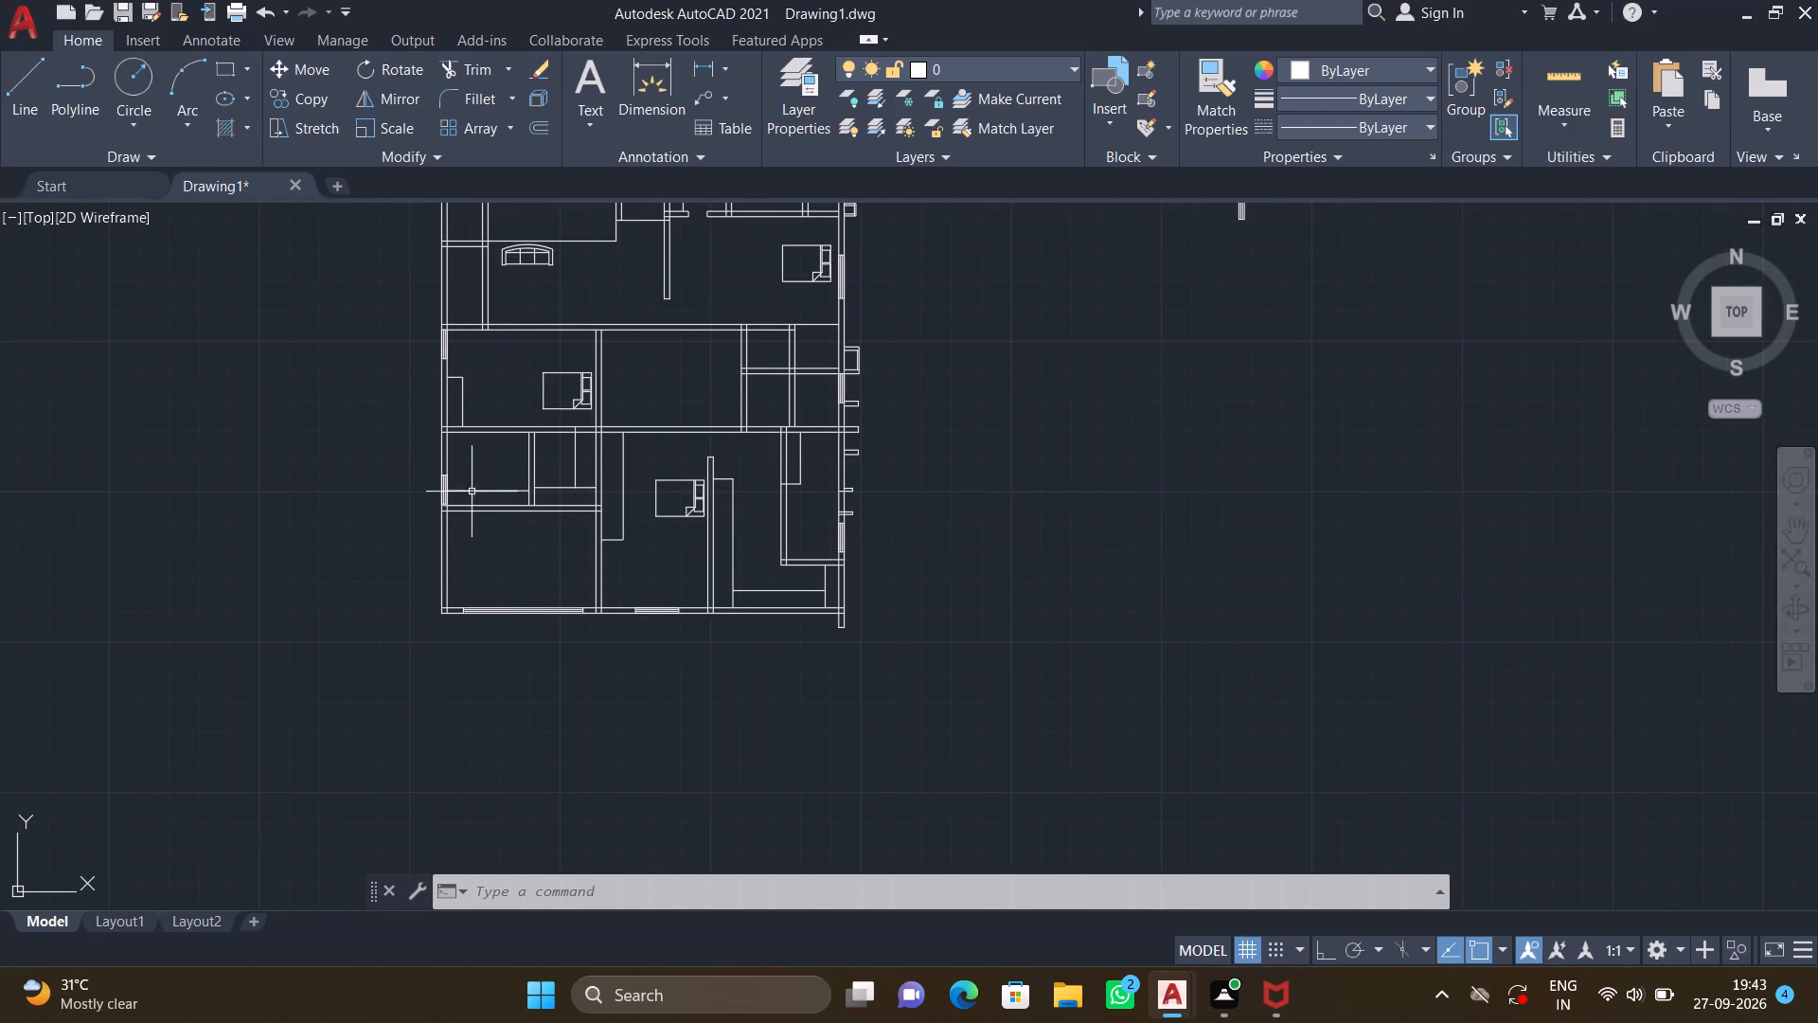
pyautogui.moveTo(472, 478); pyautogui.dragTo(612, 581, button='middle')
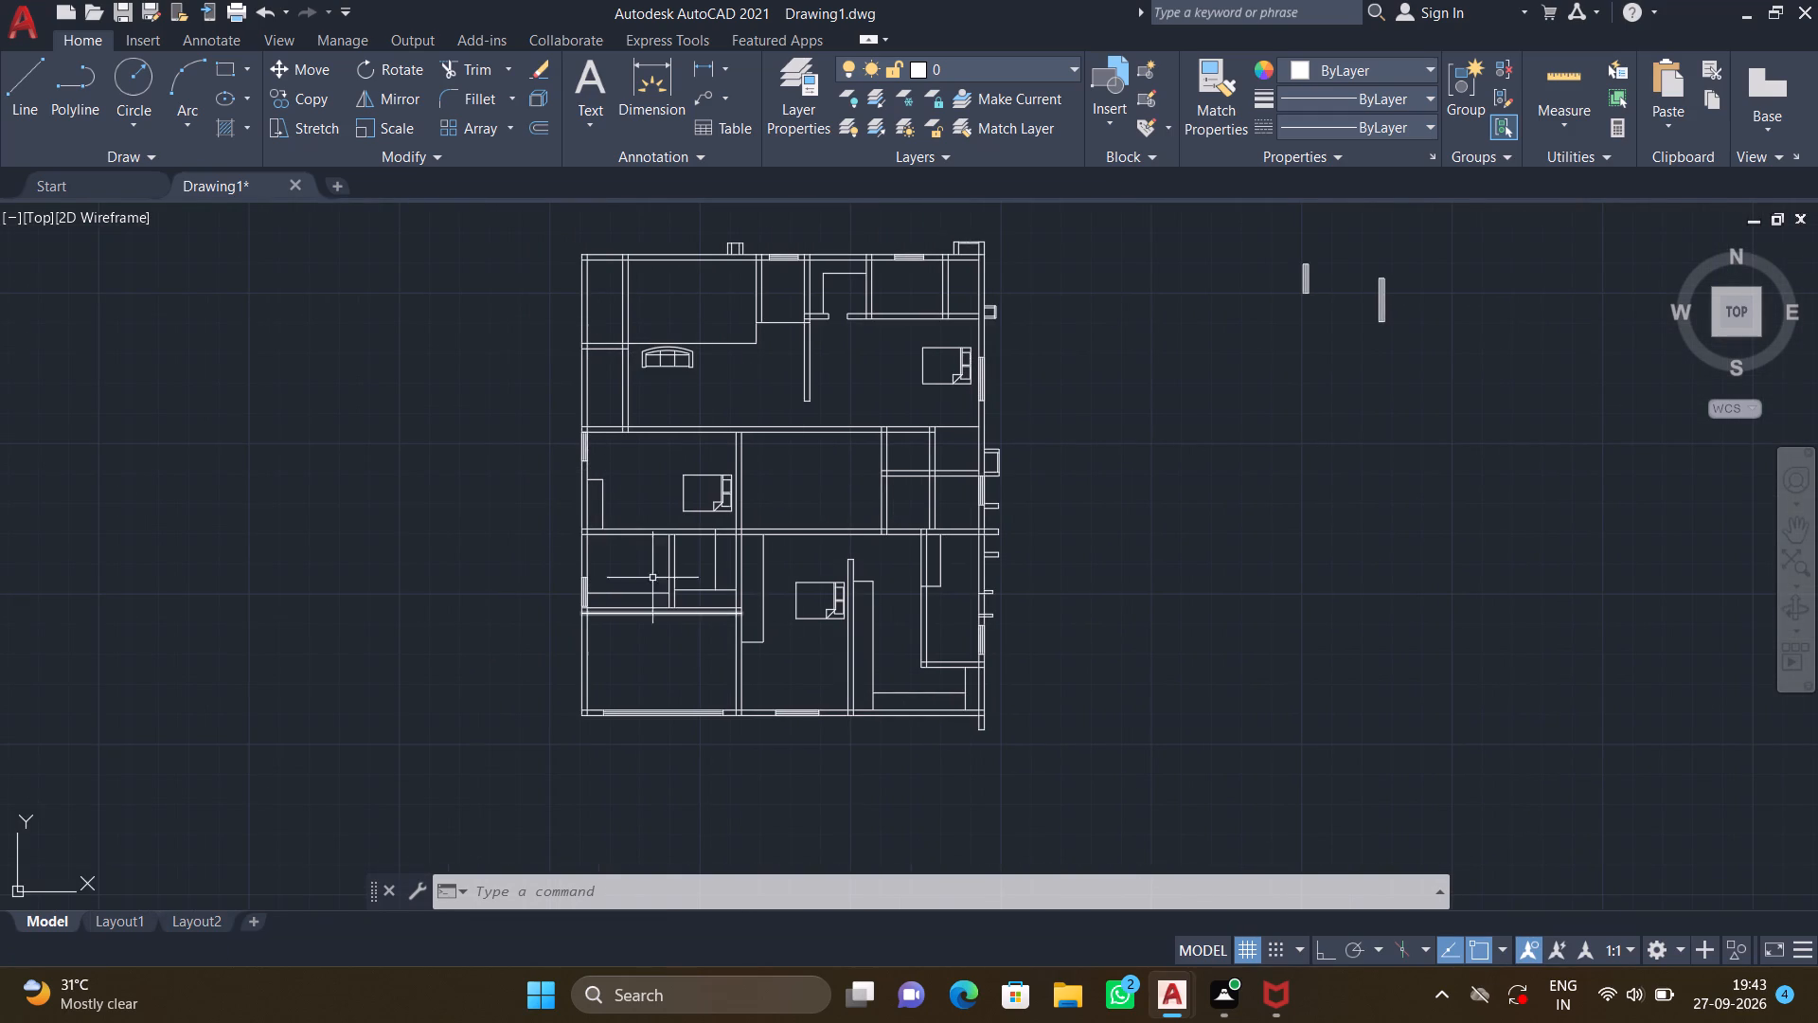
pyautogui.moveTo(513, 551); pyautogui.dragTo(663, 672, button='middle')
pyautogui.scroll(-2, 642, 645)
pyautogui.moveTo(375, 547); pyautogui.dragTo(568, 543, button='middle')
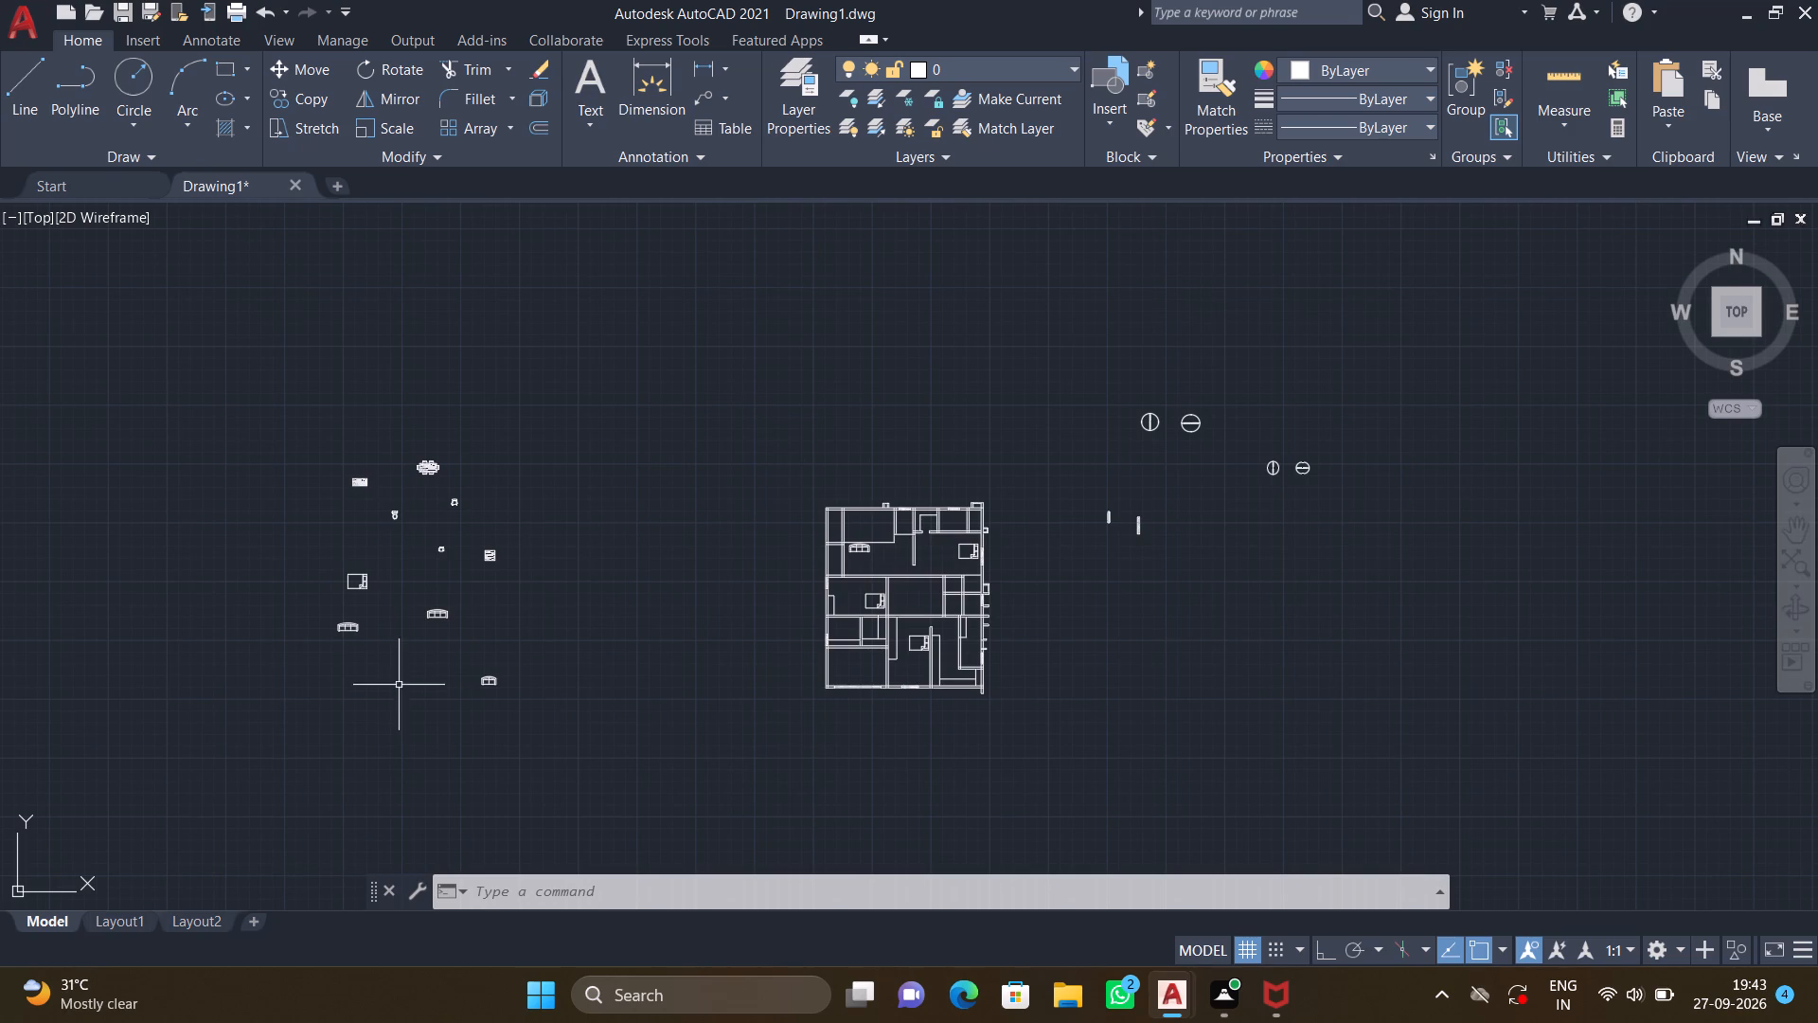
pyautogui.scroll(3, 468, 586)
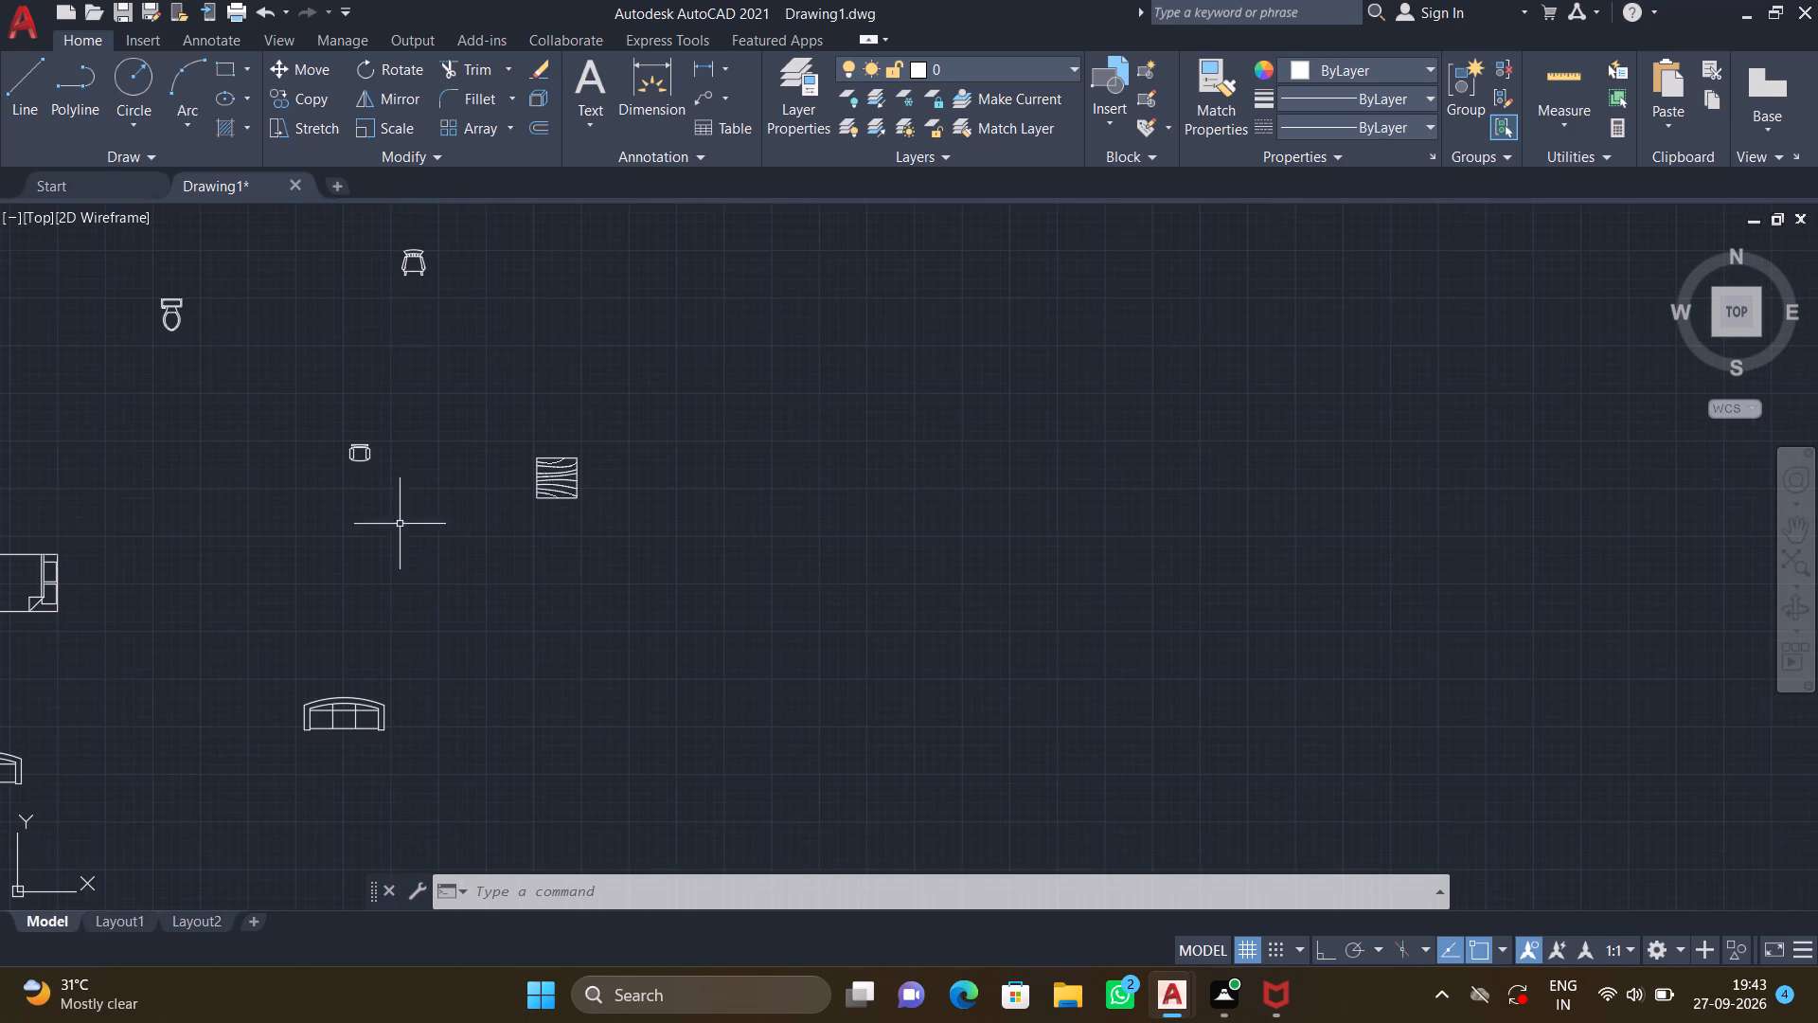
pyautogui.moveTo(418, 535); pyautogui.dragTo(593, 663, button='middle')
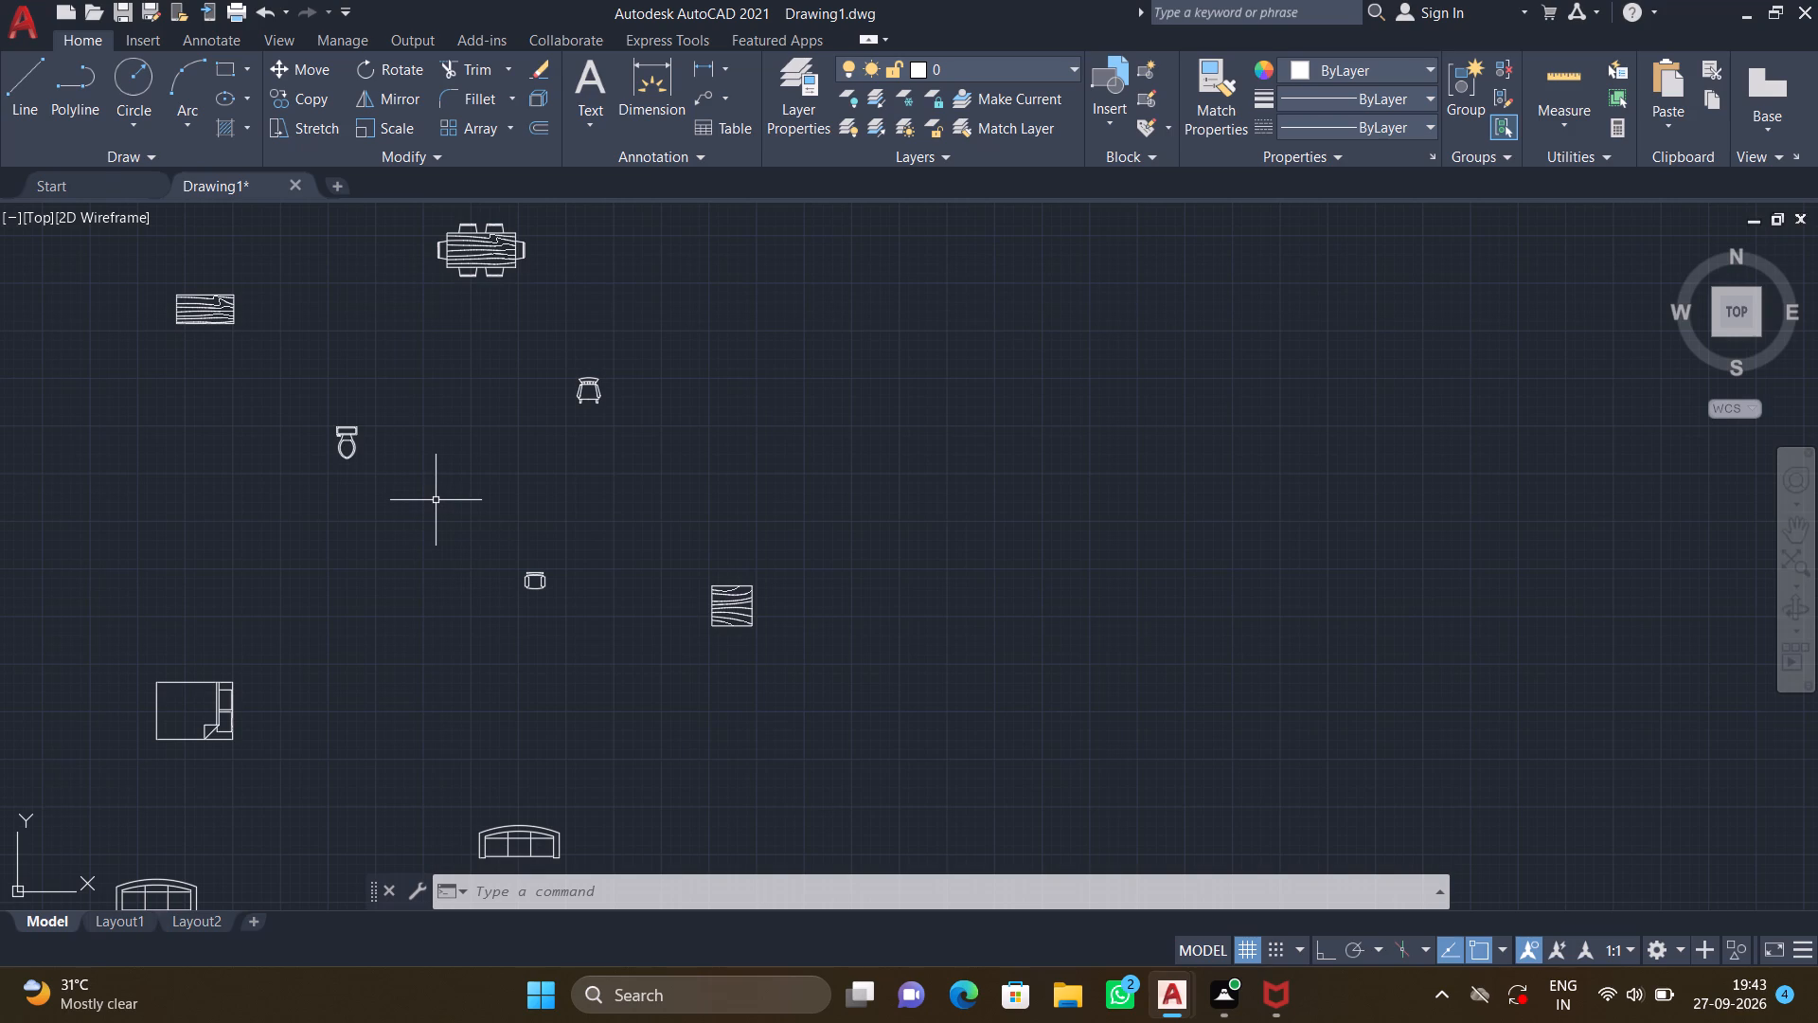
pyautogui.press('F8')
pyautogui.write('RO')
pyautogui.press('Return')
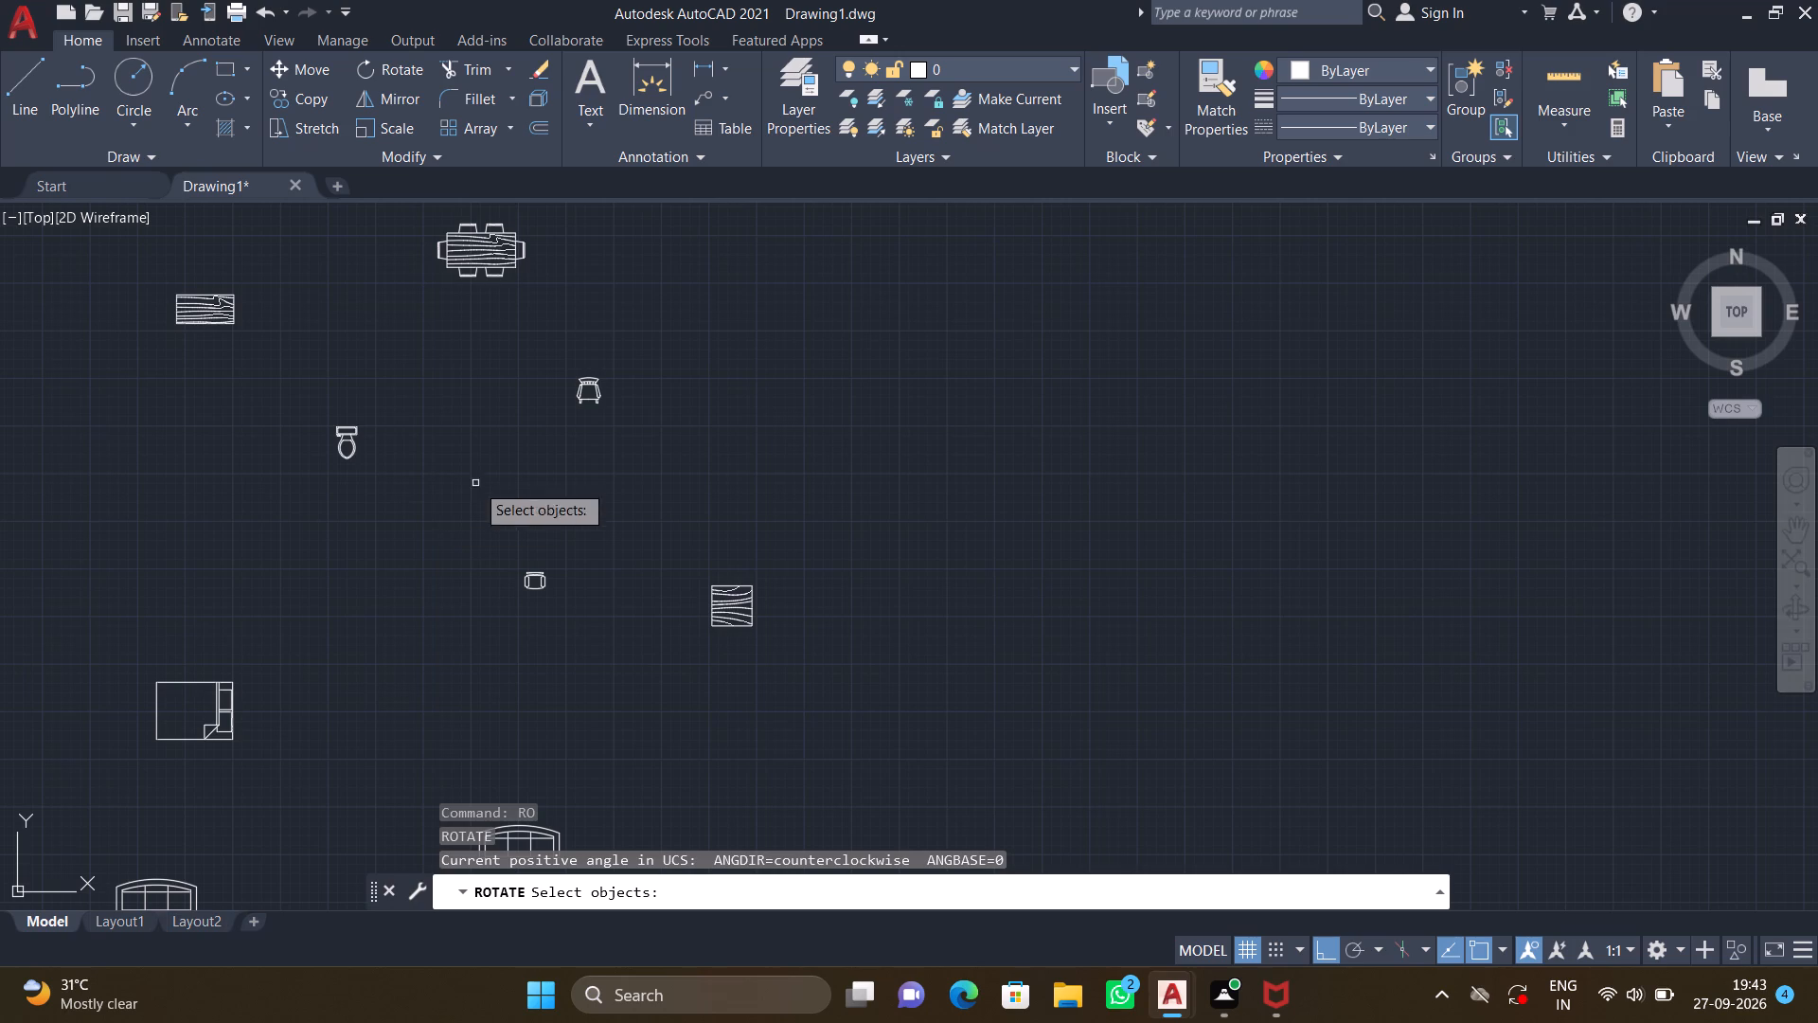
pyautogui.click(374, 478)
pyautogui.click(275, 372)
pyautogui.press('Return')
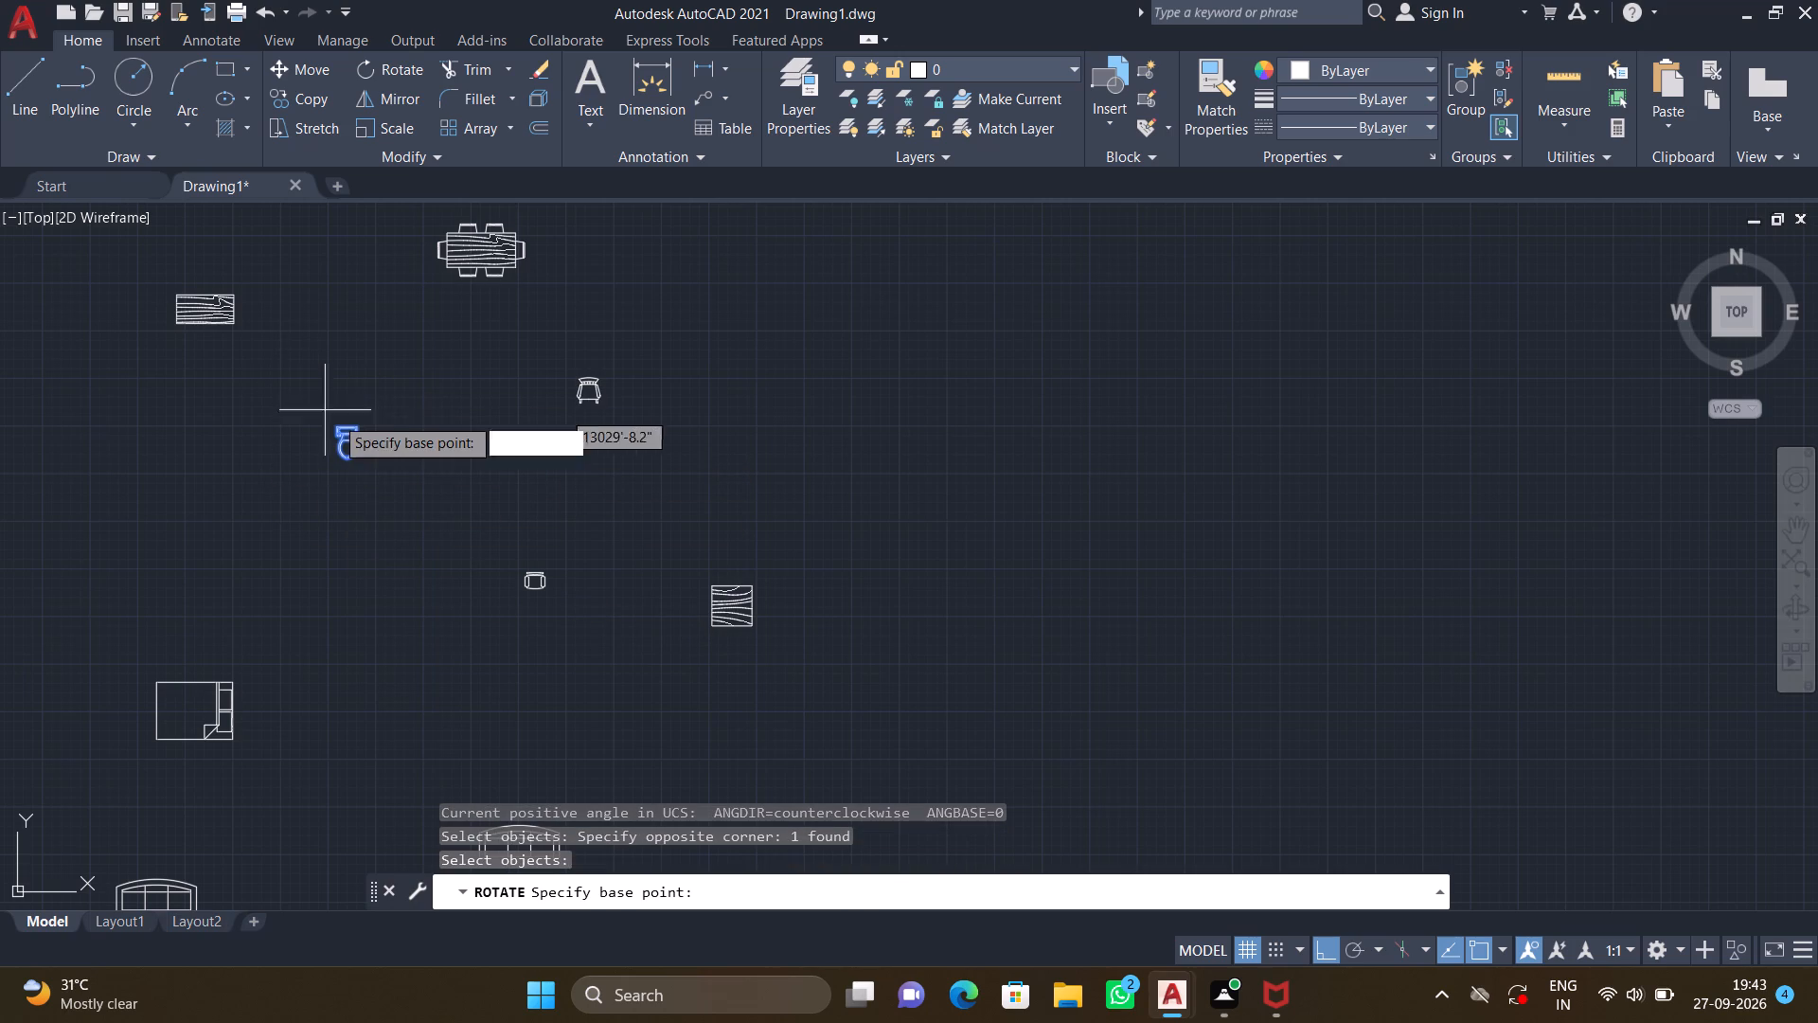
pyautogui.click(341, 424)
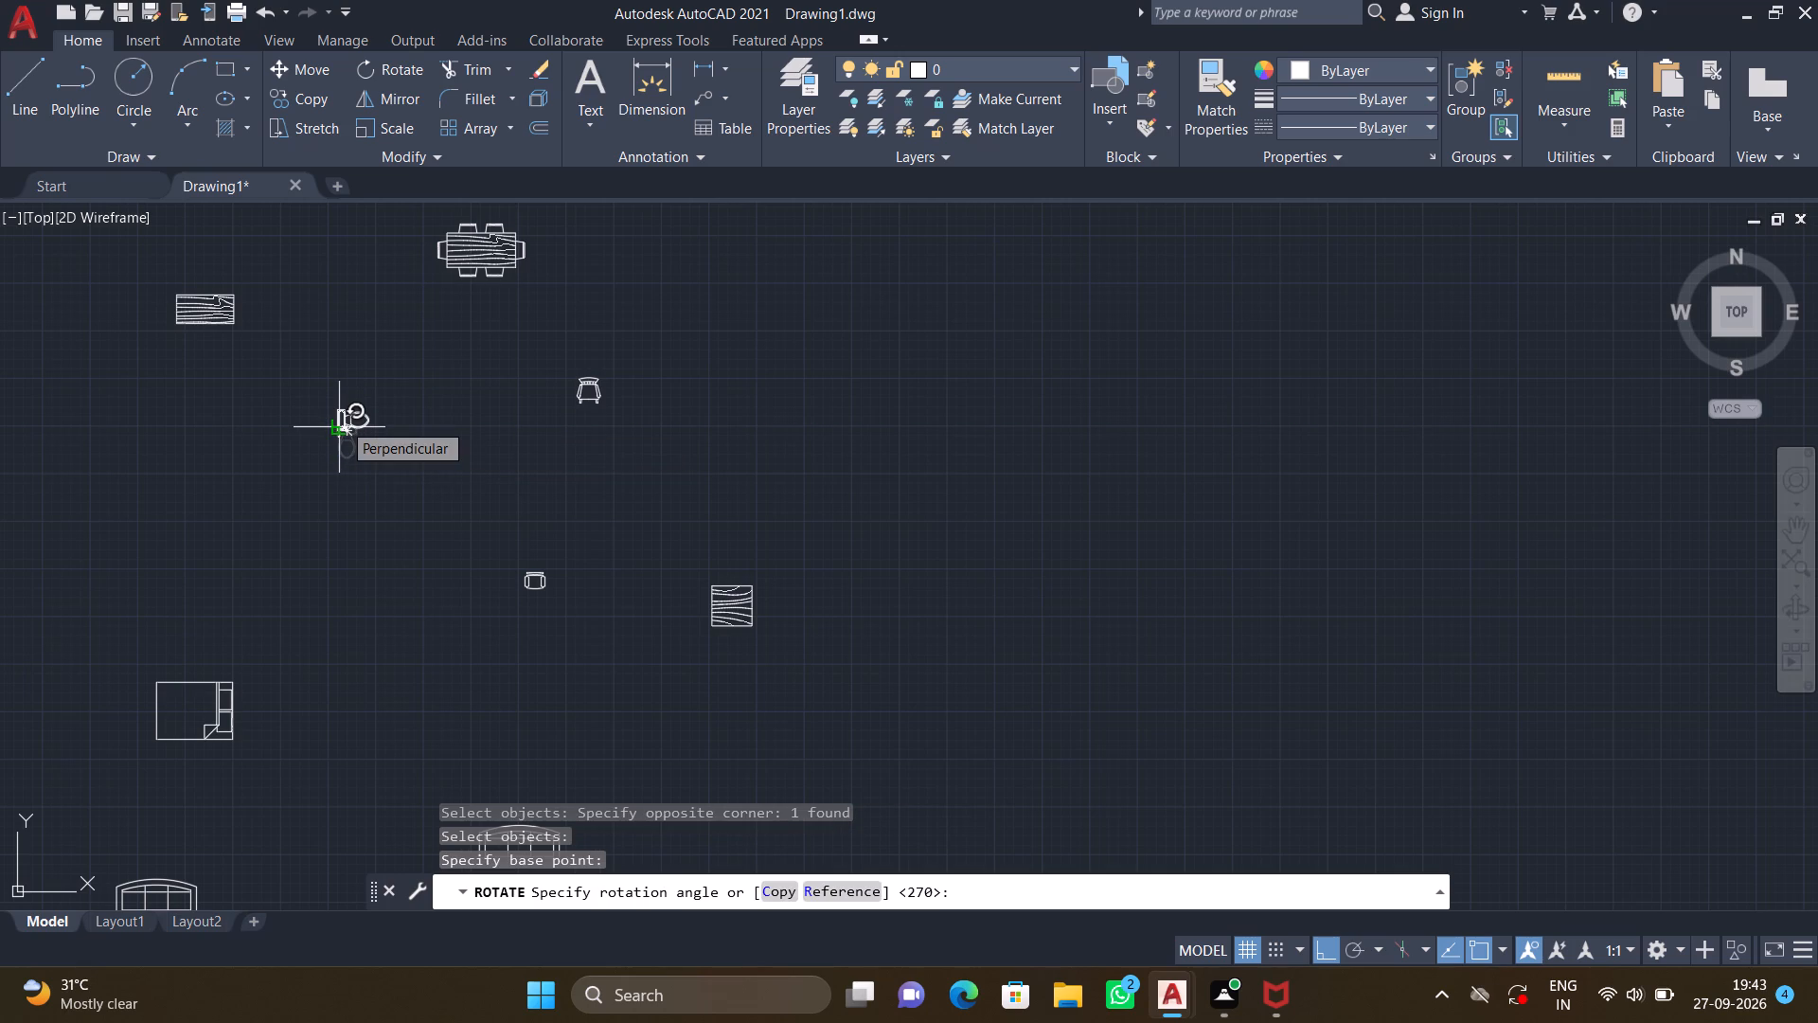
pyautogui.click(296, 523)
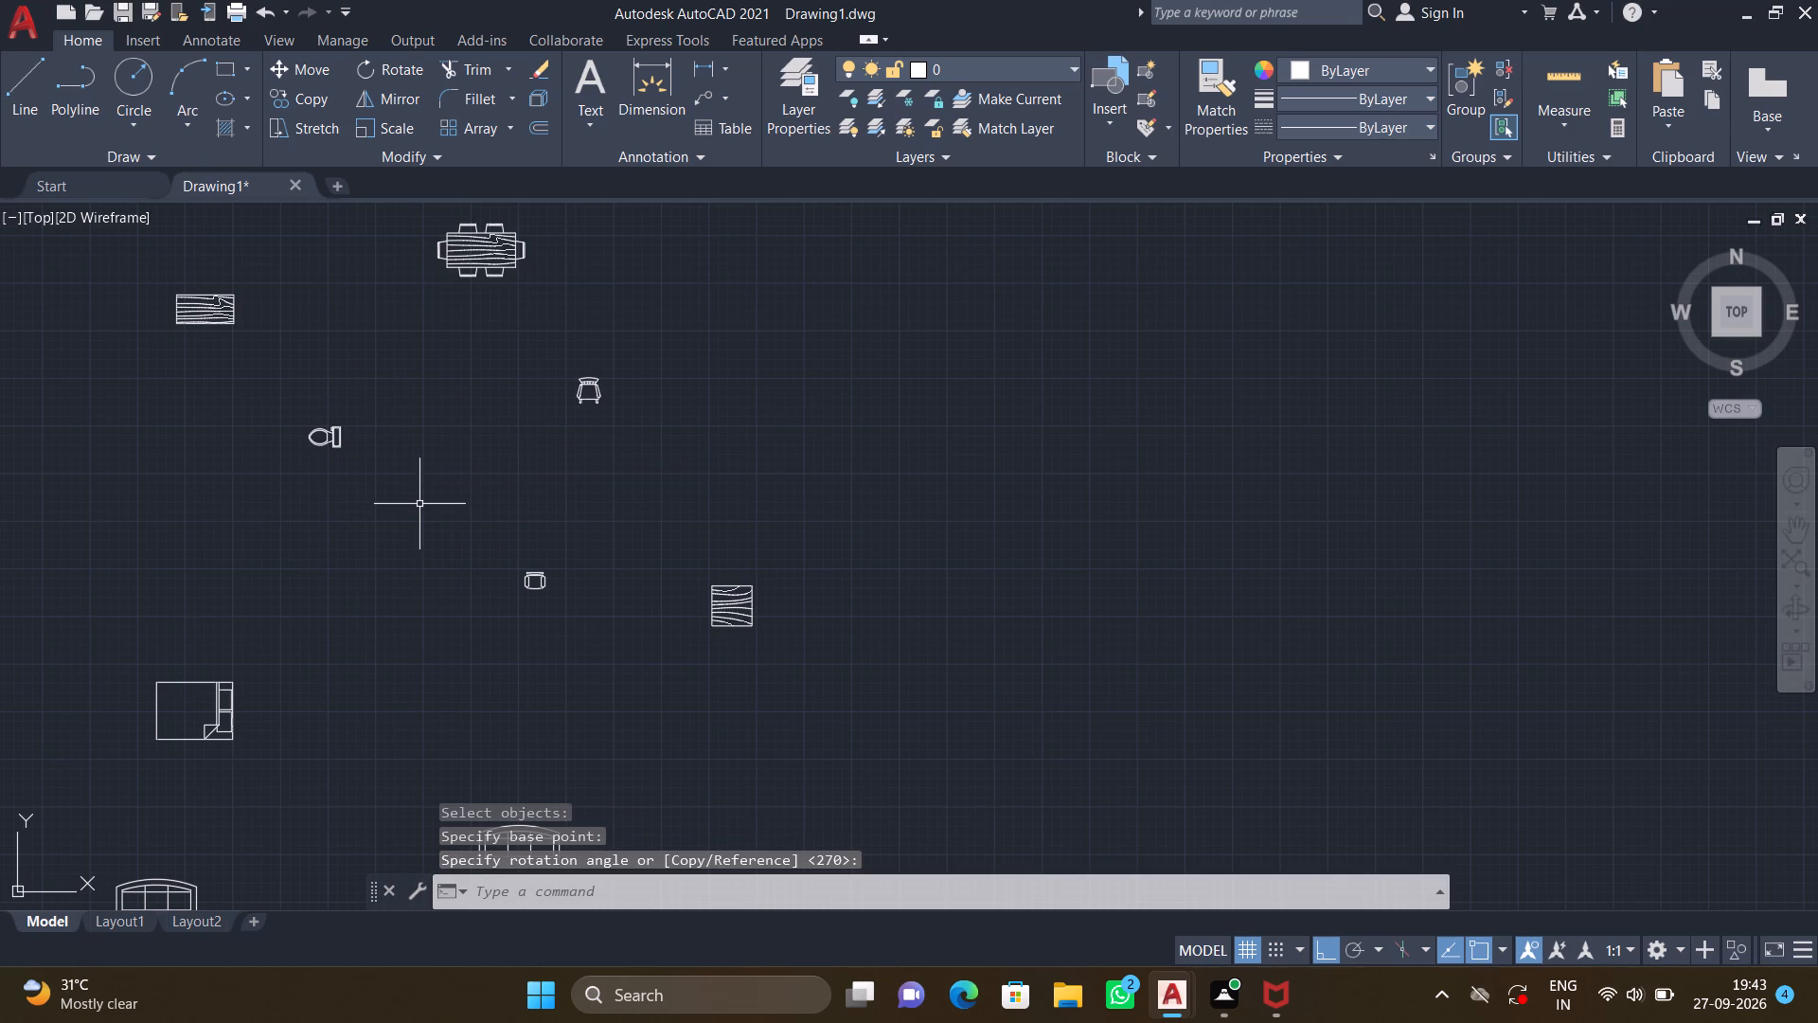
# With Ortho off, copy the rotated toilet by its tank's back midpoint into the windowed room along the plan's top wall, tank beside the right partition.
pyautogui.press('c')
pyautogui.press('o')
pyautogui.press('Return')
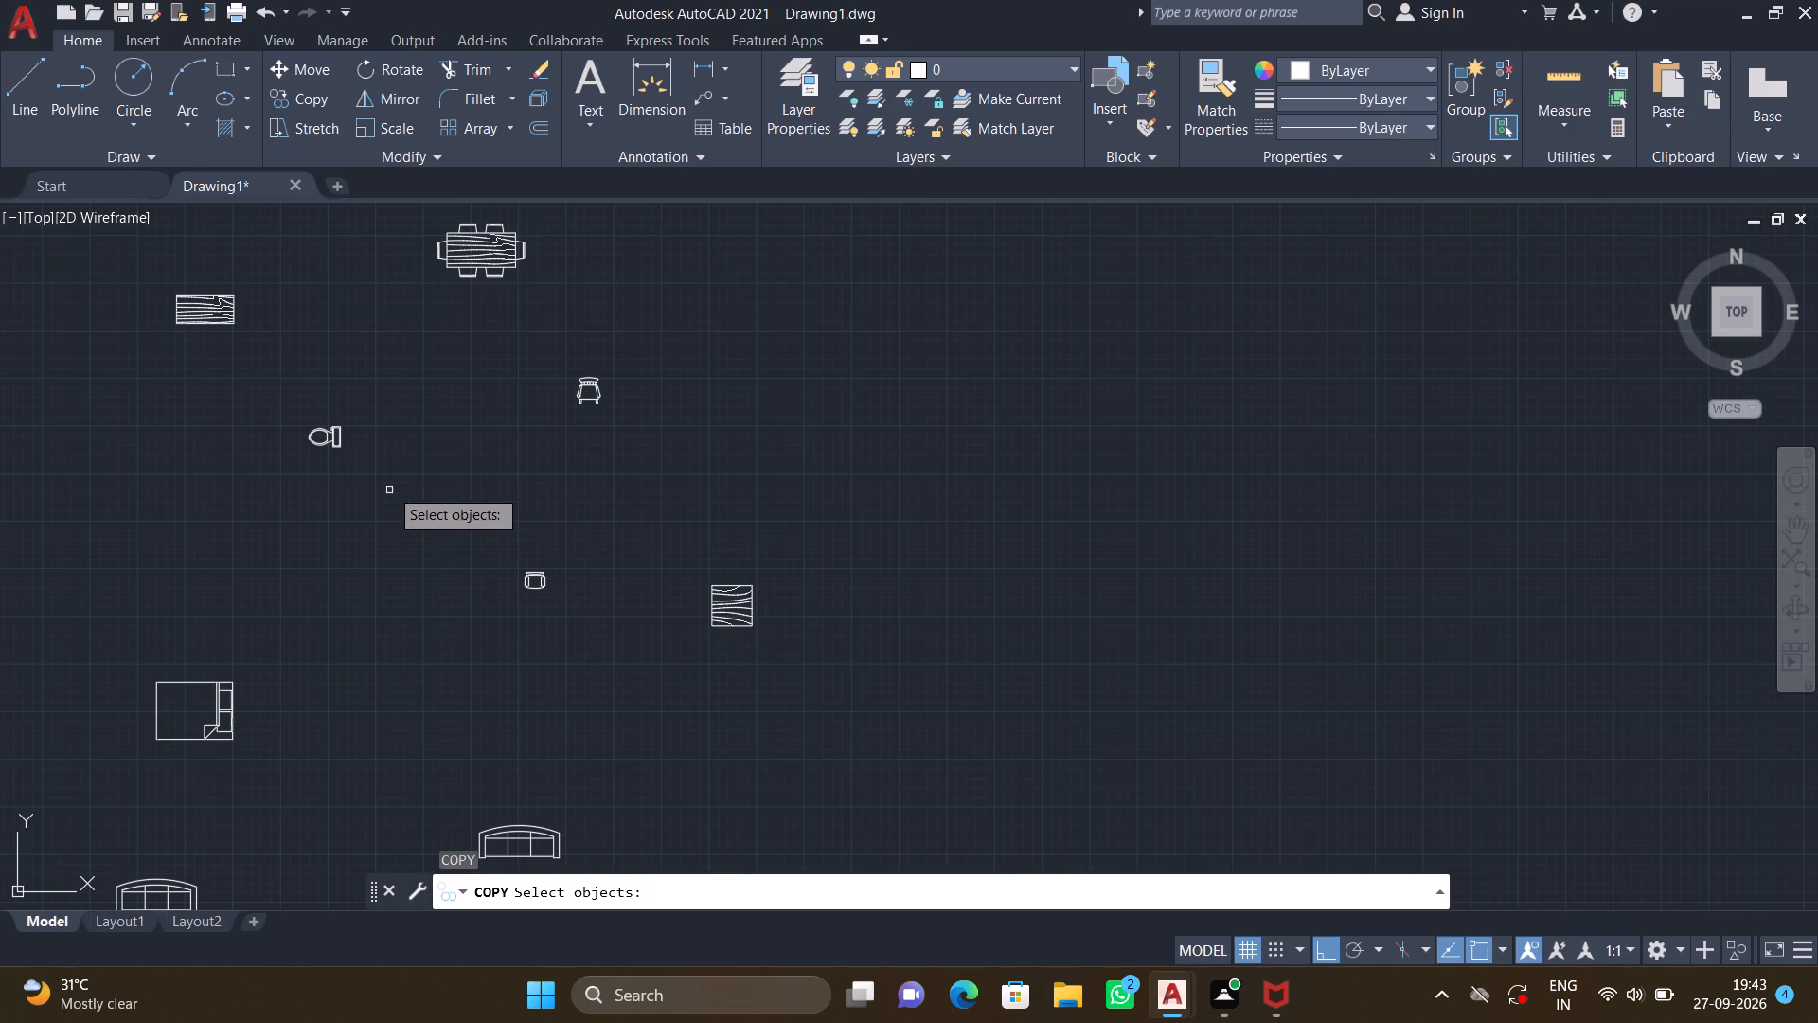
pyautogui.click(389, 488)
pyautogui.click(221, 387)
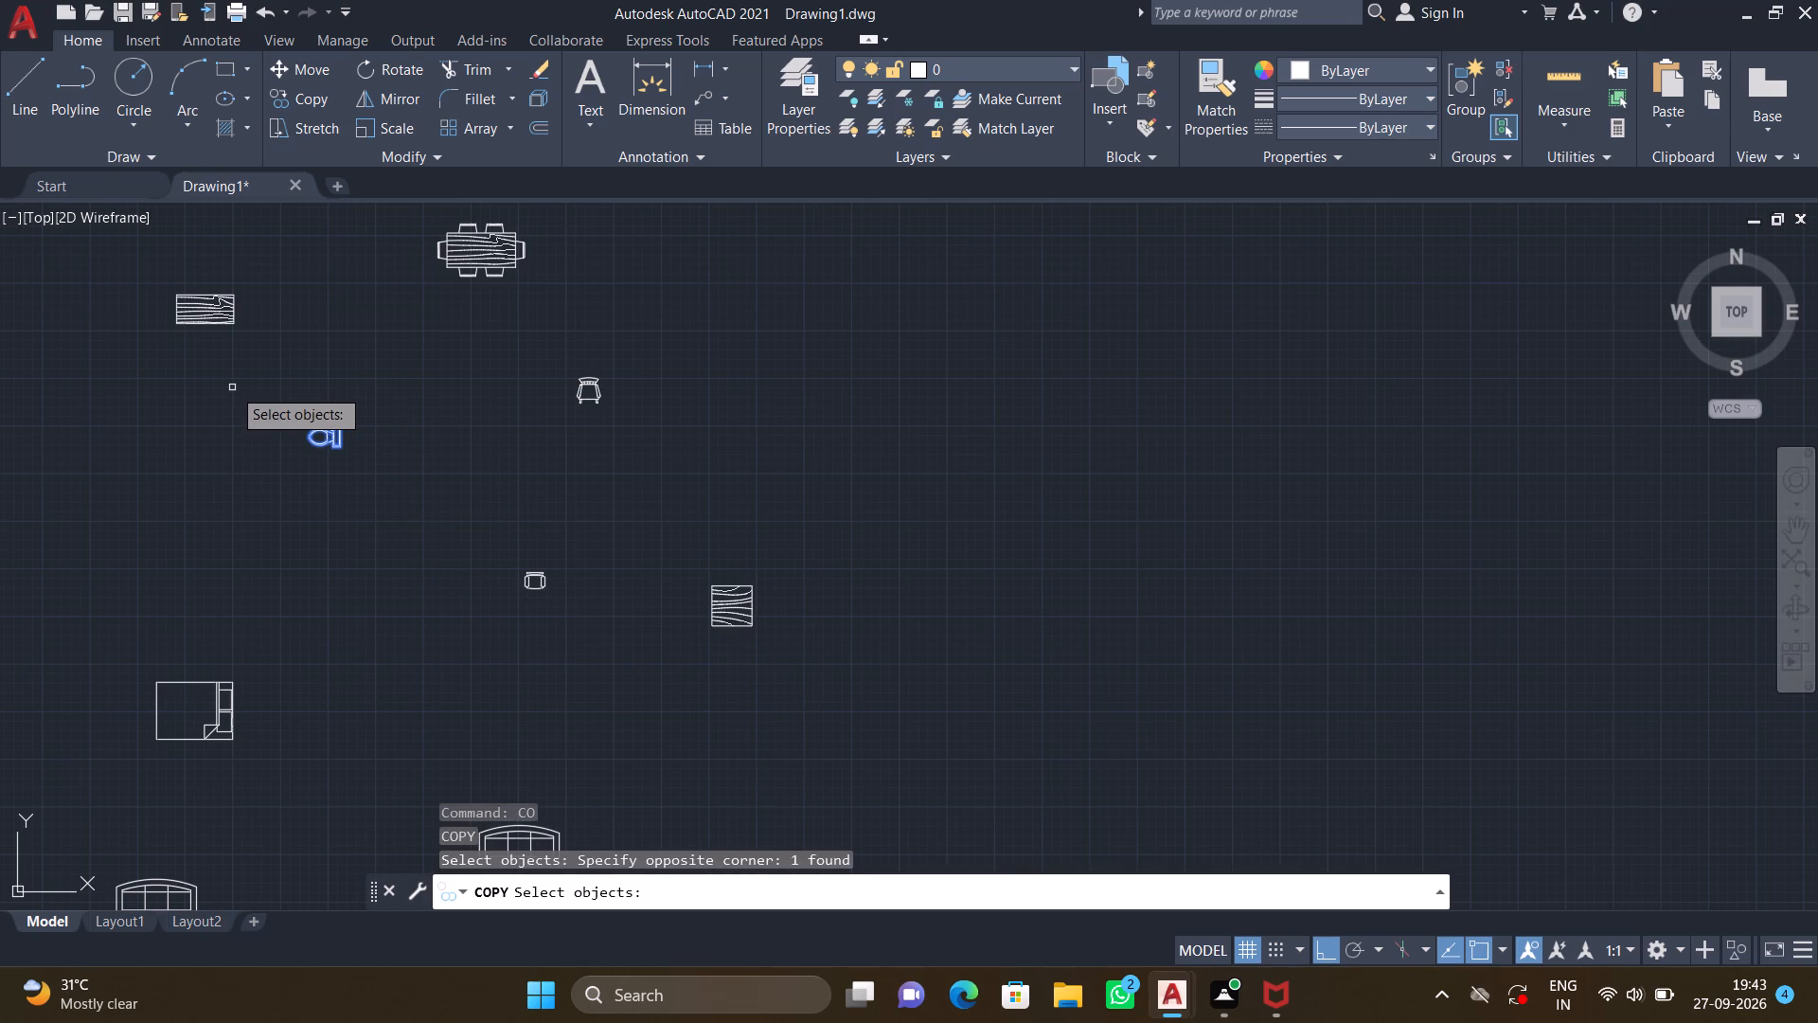
pyautogui.press('F8')
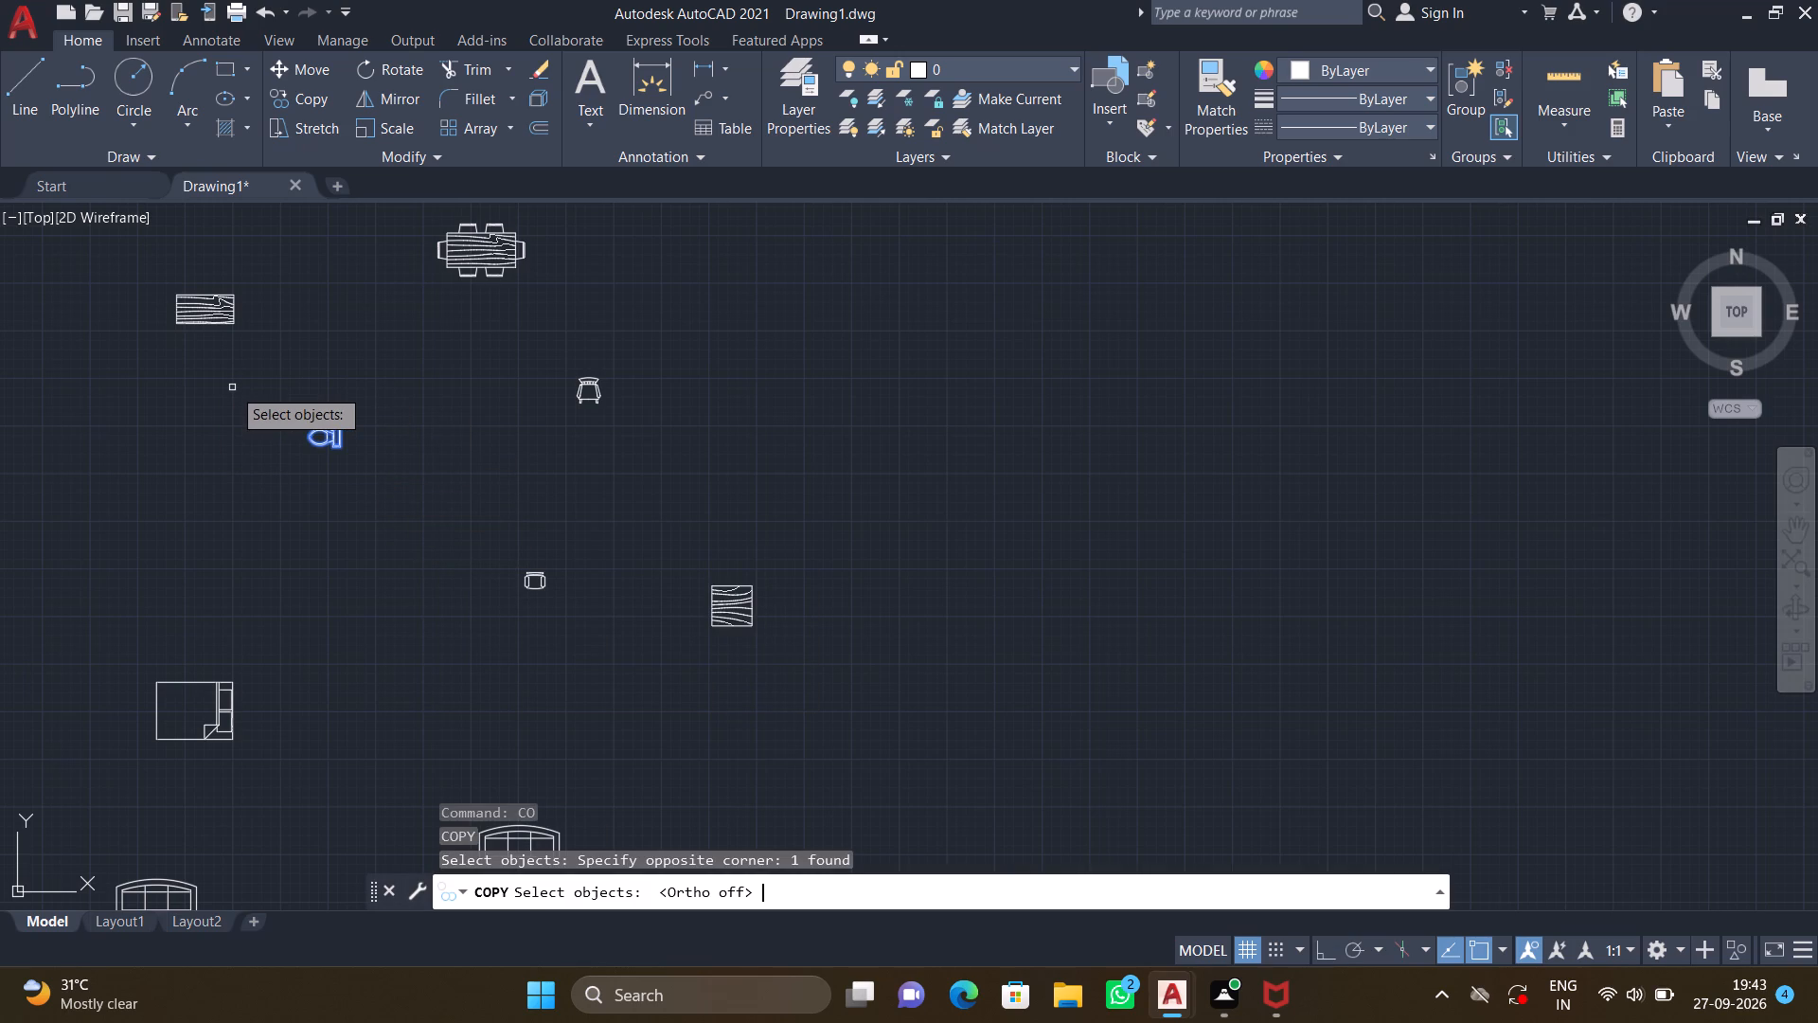
pyautogui.press('Return')
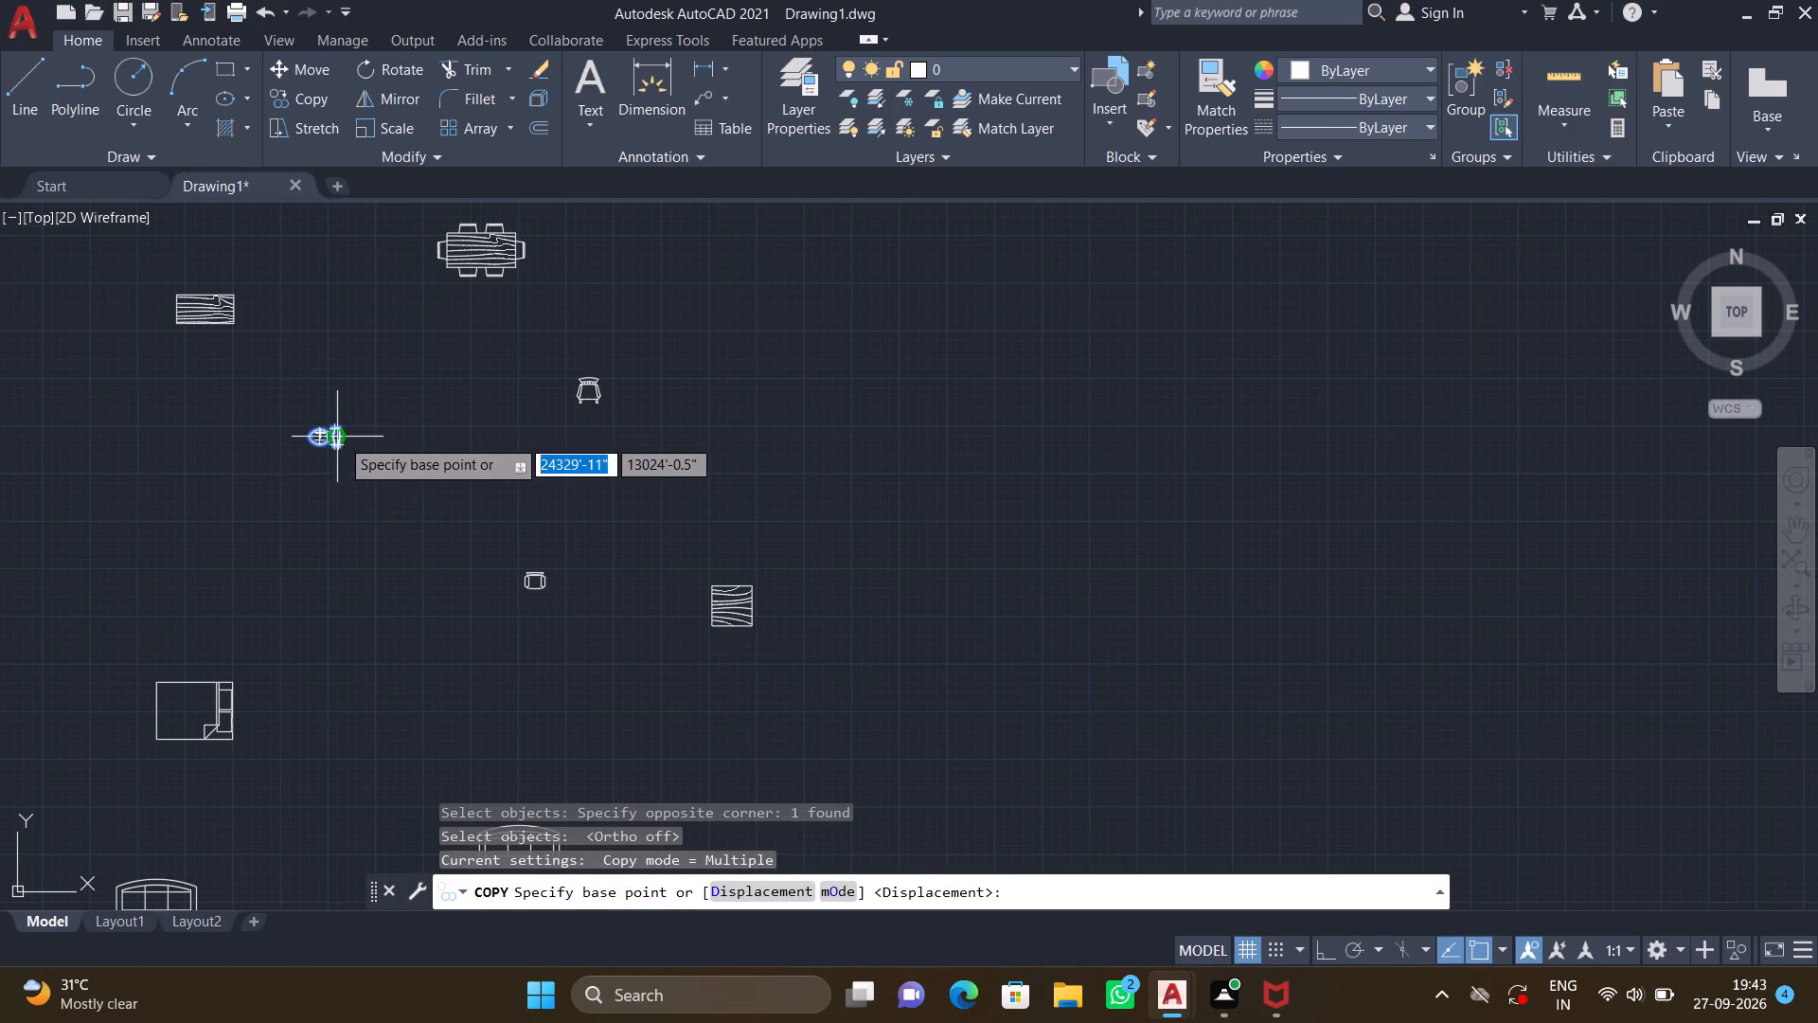
pyautogui.click(339, 438)
pyautogui.scroll(-3, 1096, 553)
pyautogui.moveTo(1164, 619); pyautogui.dragTo(1091, 597, button='middle')
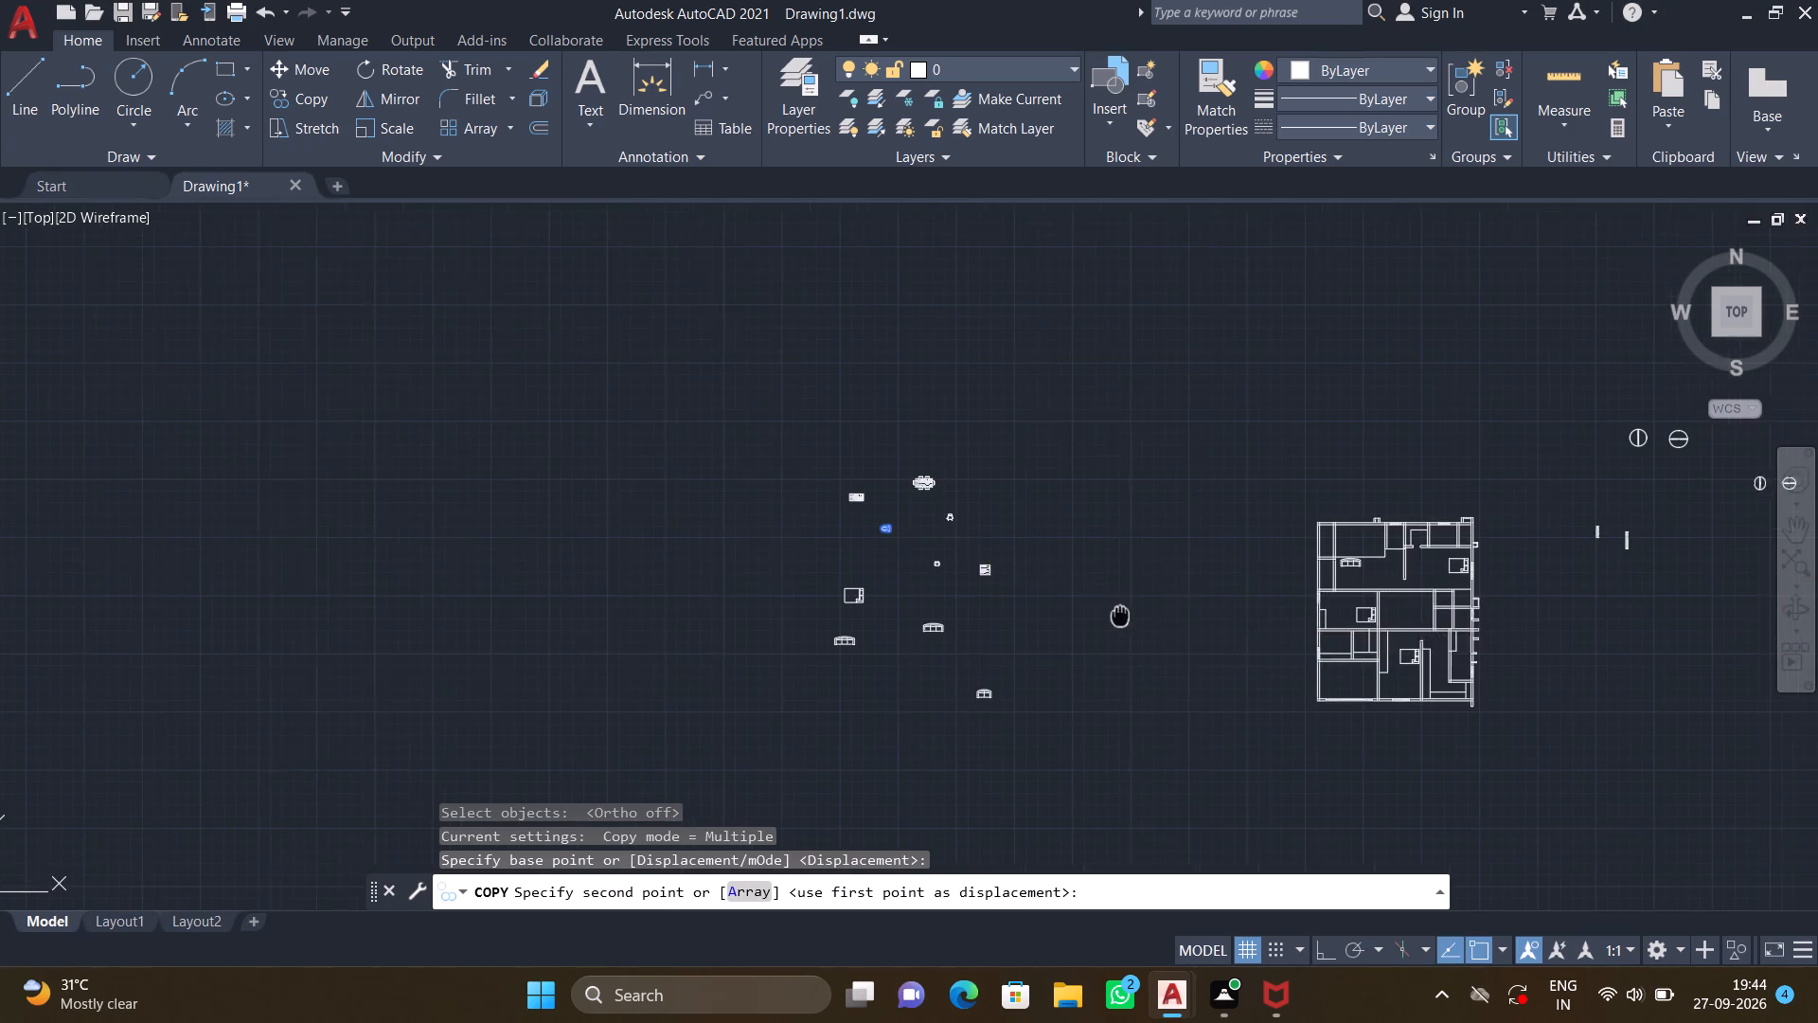
pyautogui.moveTo(1091, 597); pyautogui.dragTo(846, 535, button='middle')
pyautogui.scroll(-1, 846, 535)
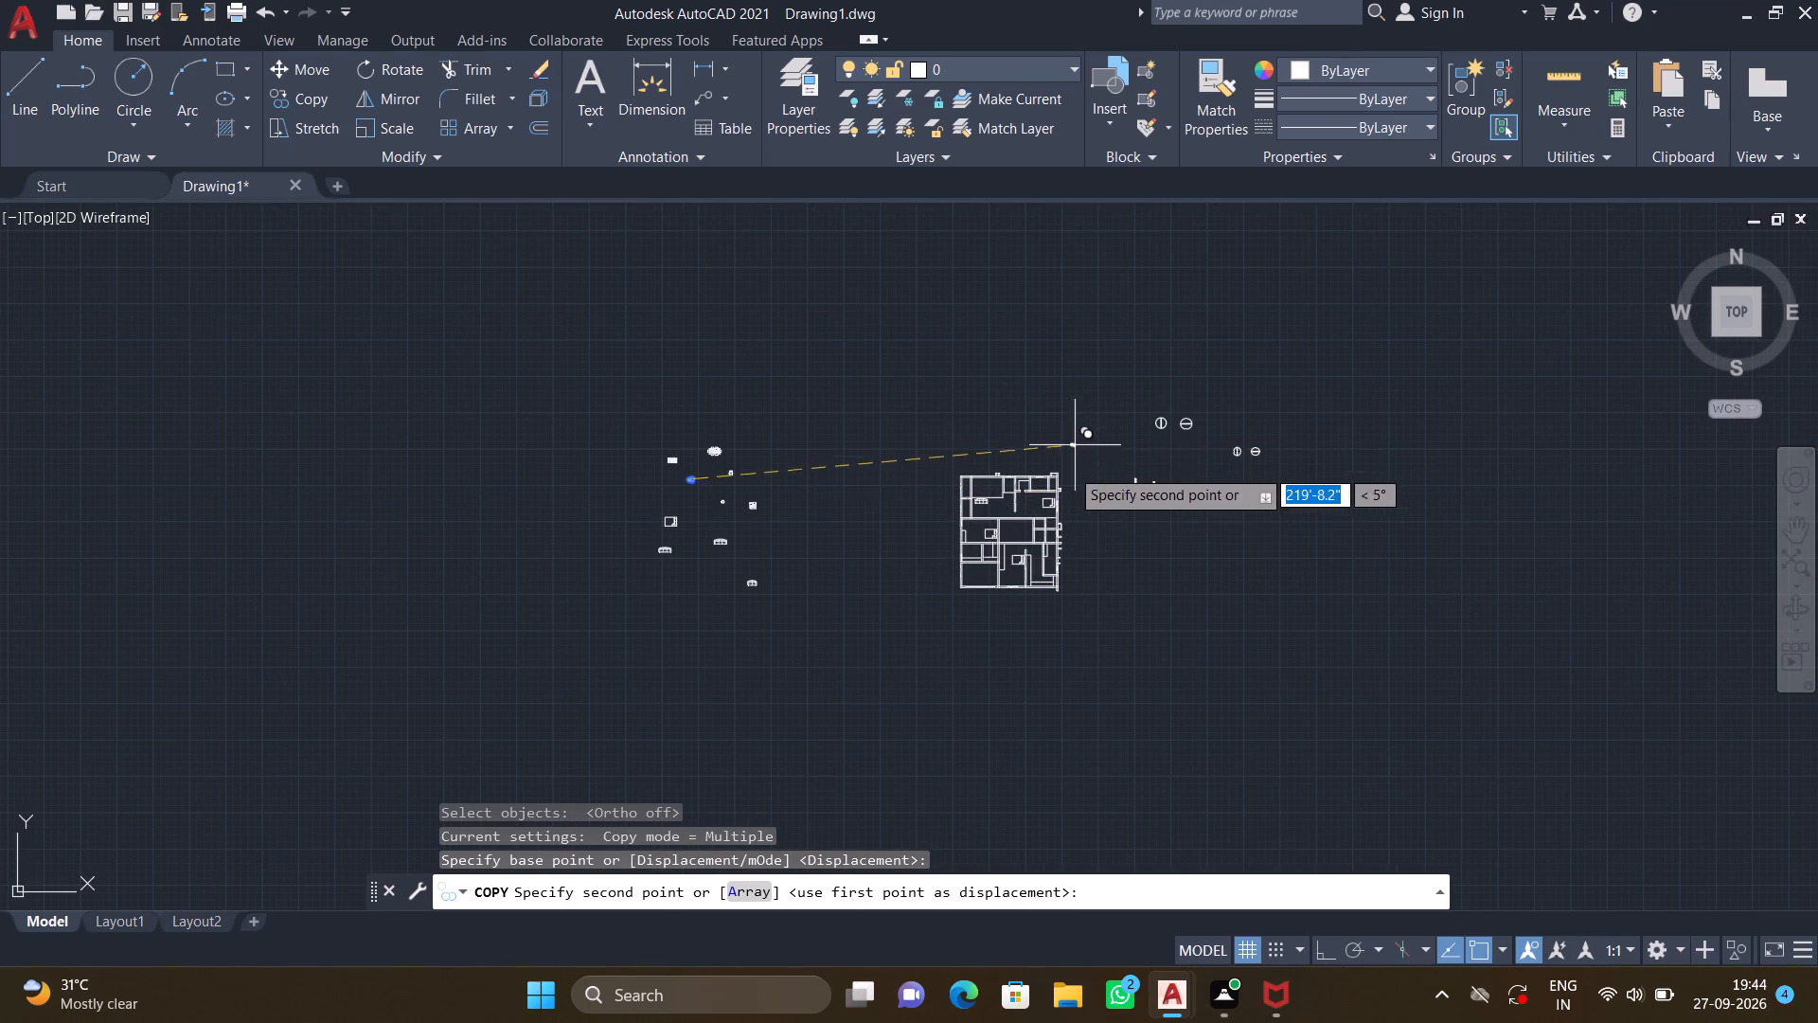
pyautogui.scroll(6, 1060, 508)
pyautogui.moveTo(912, 469); pyautogui.dragTo(1019, 640, button='middle')
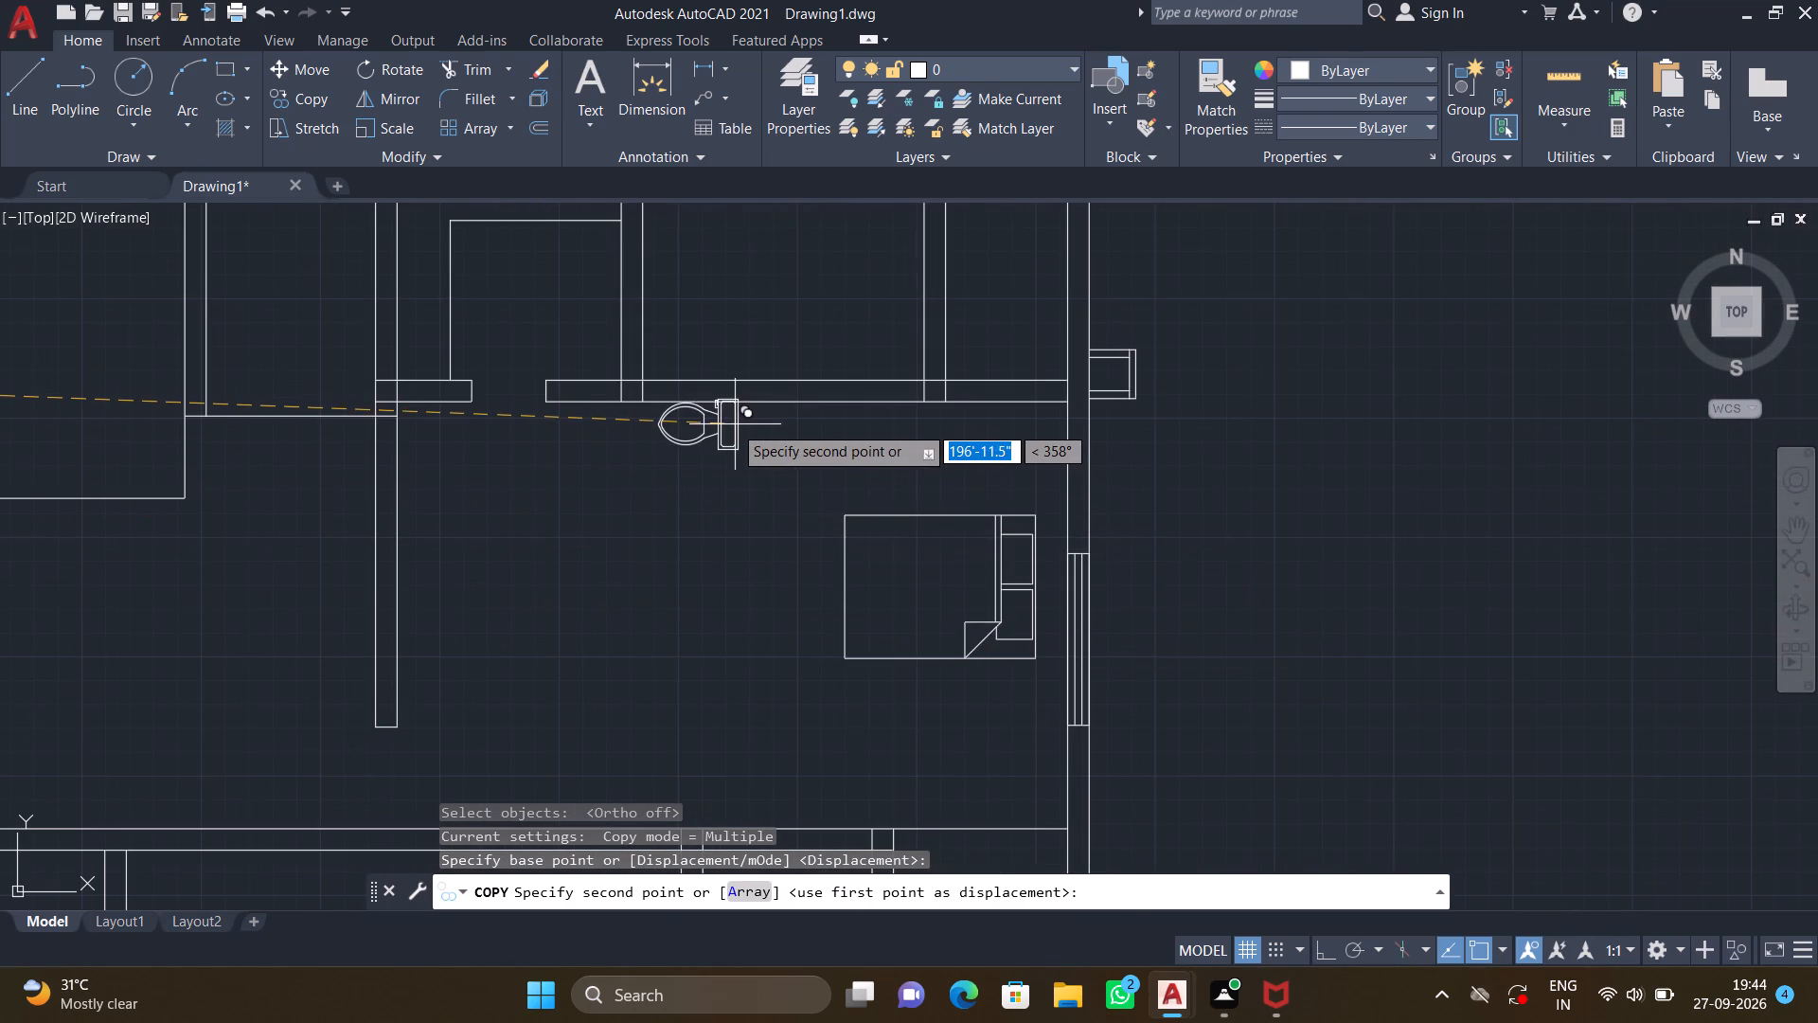
pyautogui.moveTo(725, 370); pyautogui.dragTo(723, 567, button='middle')
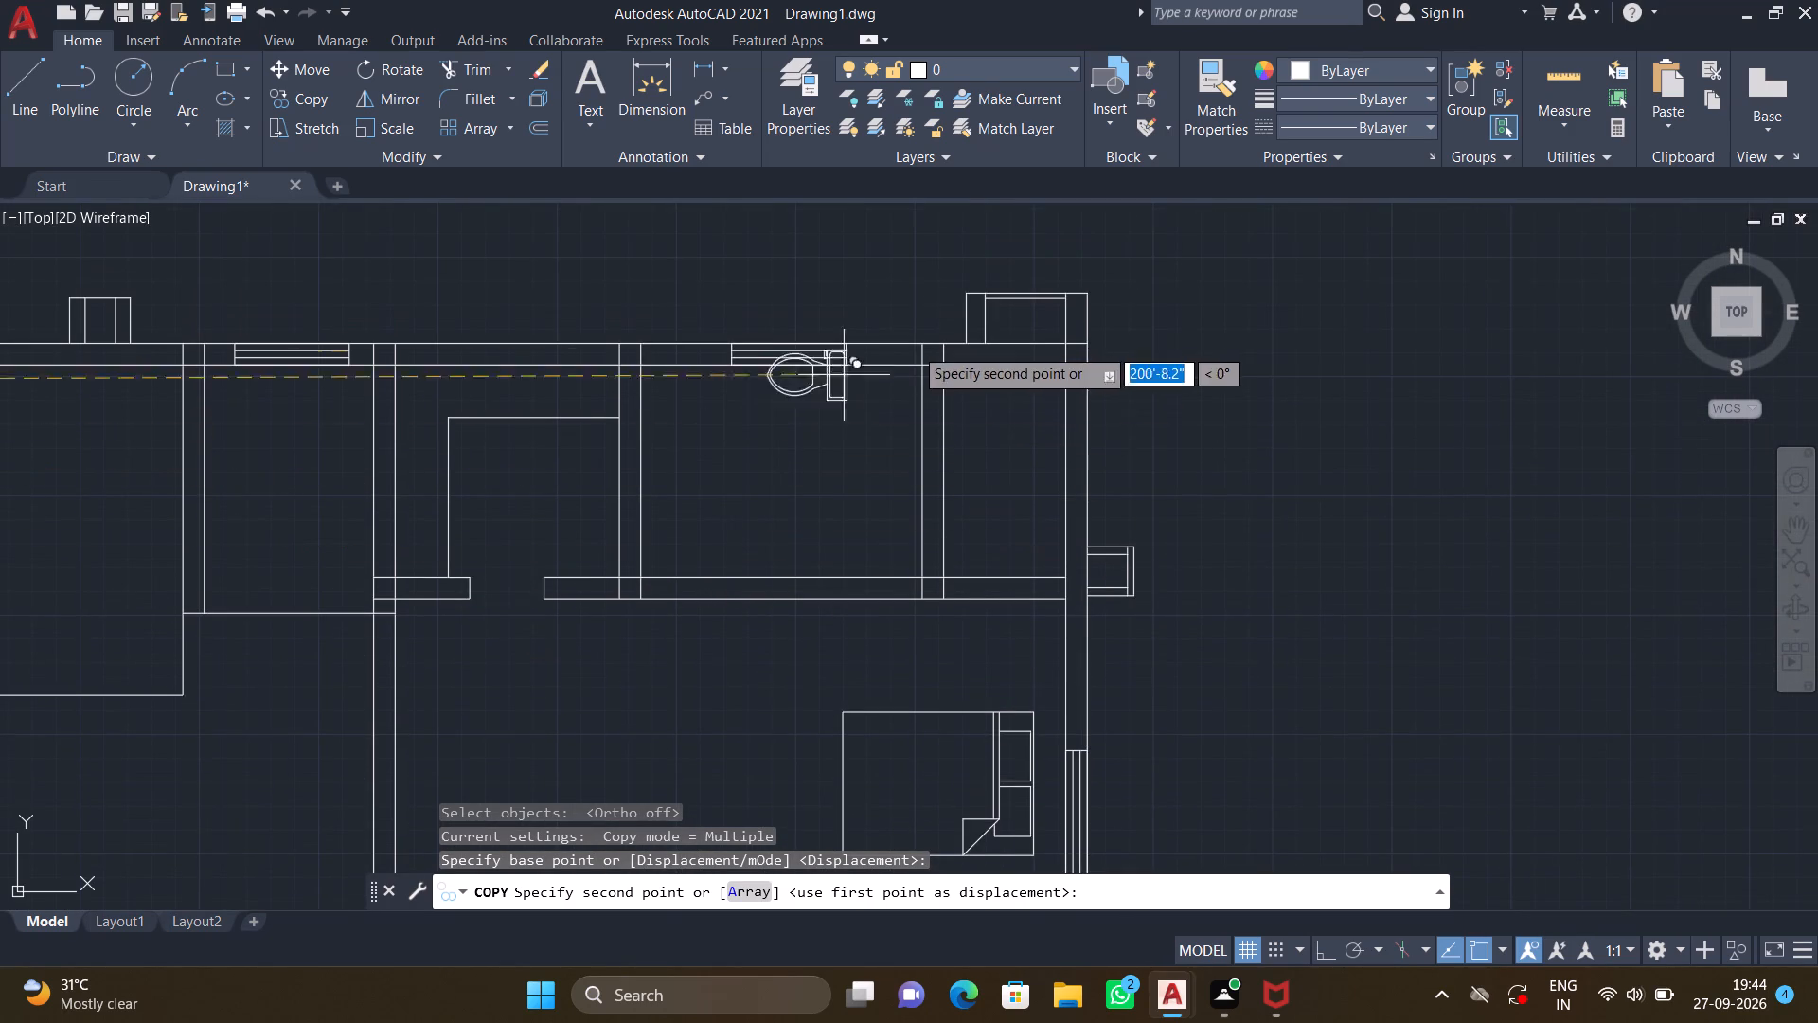
pyautogui.scroll(2, 928, 427)
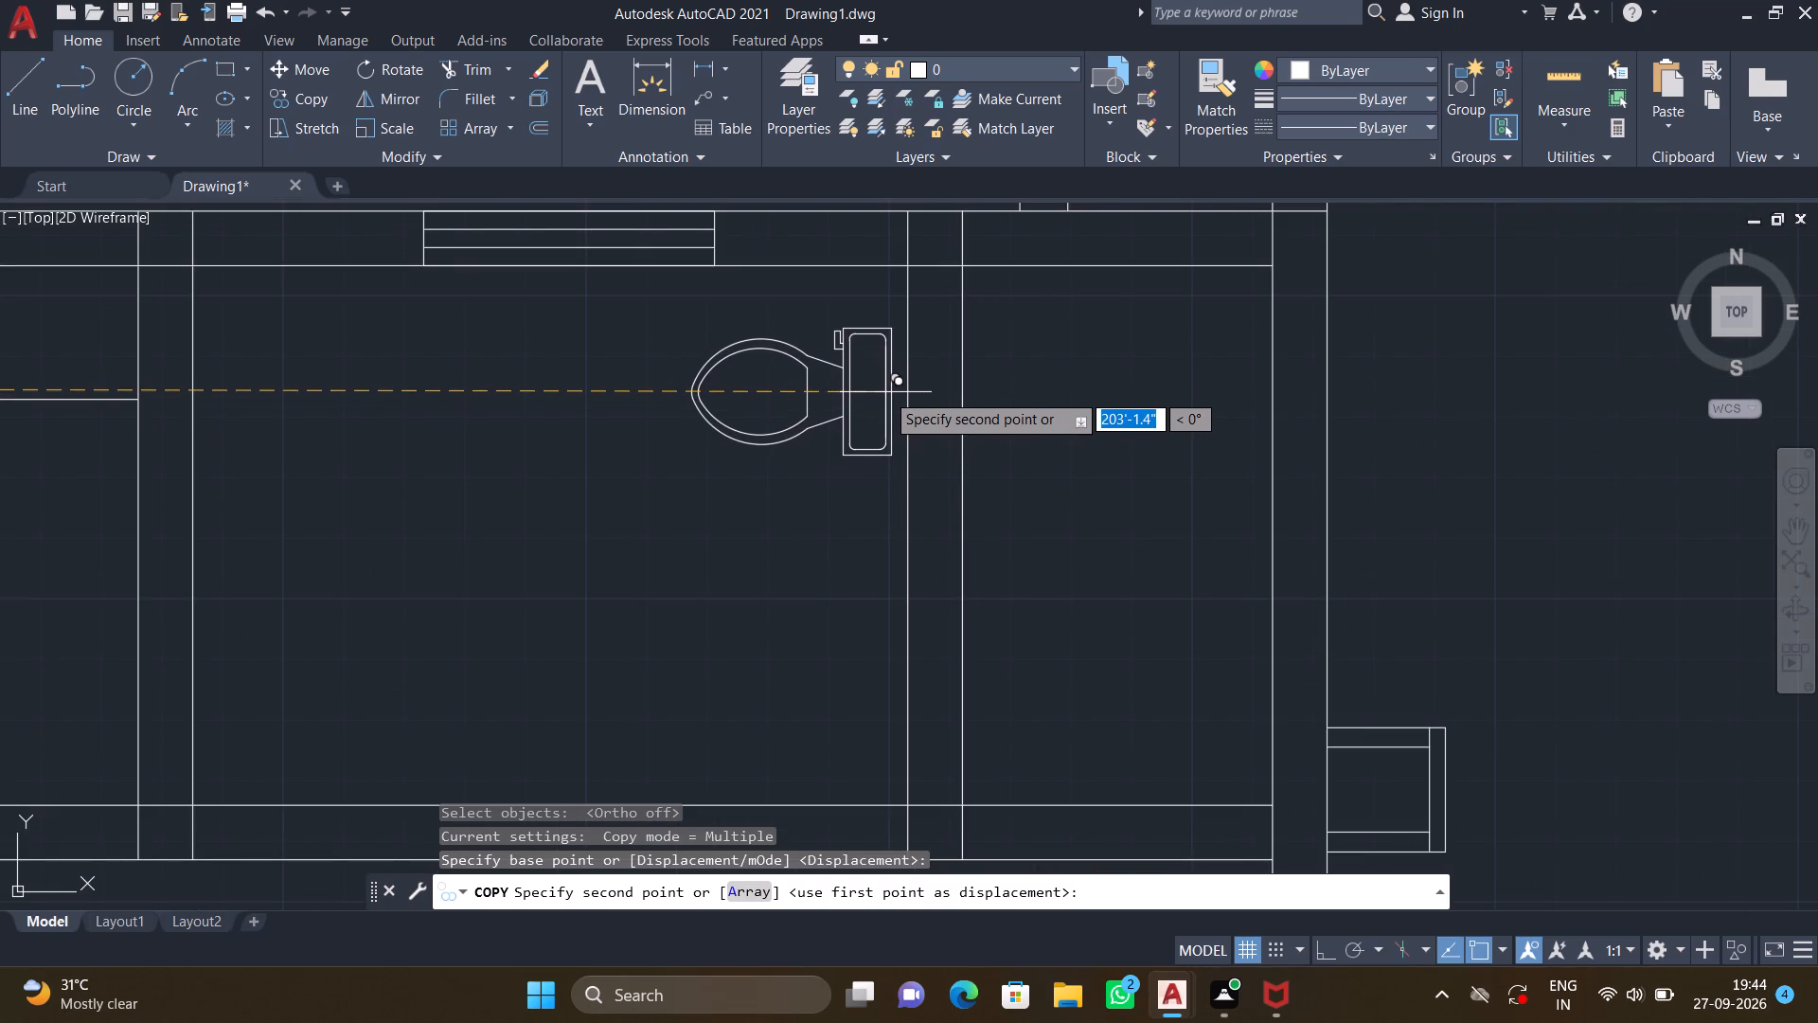
pyautogui.click(885, 390)
pyautogui.press('Return')
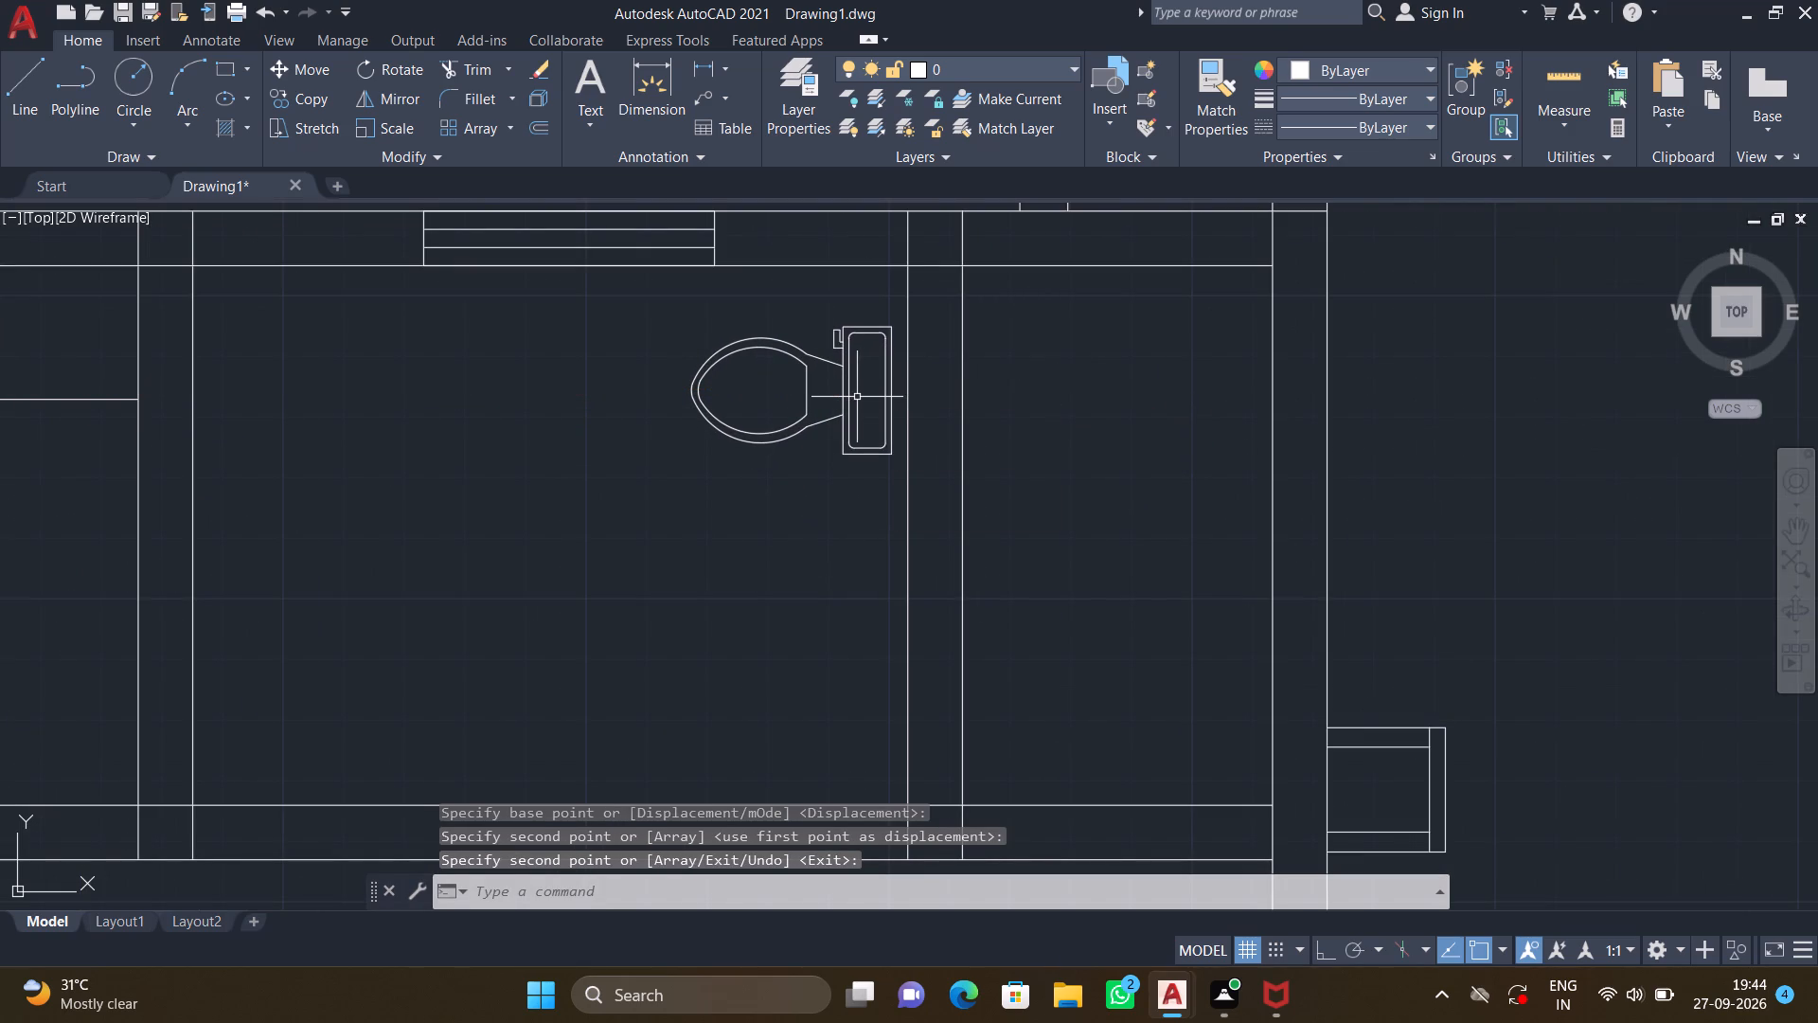
# Copy the rotated toilet by its tank's upper back corner into the narrow lower-right room, tank beside the outer right wall above the window.
pyautogui.scroll(-3, 713, 494)
pyautogui.scroll(-3, 438, 654)
pyautogui.moveTo(347, 635); pyautogui.dragTo(590, 473, button='middle')
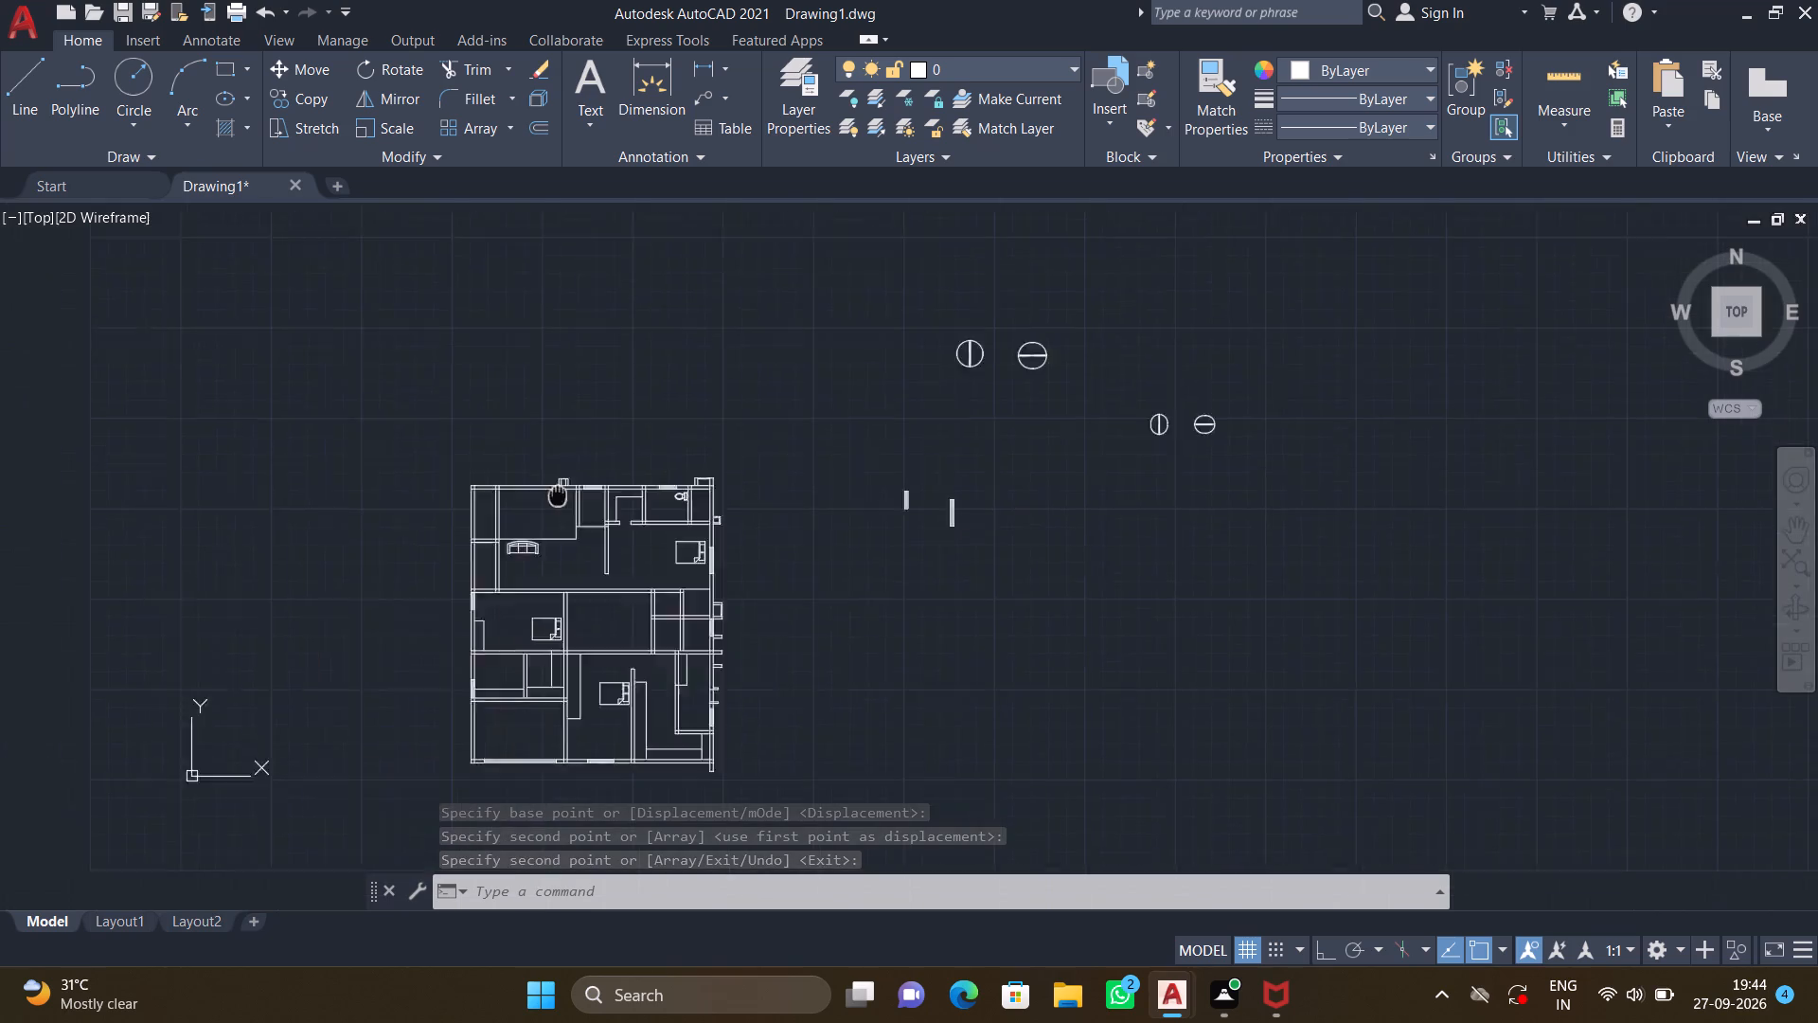
pyautogui.moveTo(590, 473); pyautogui.dragTo(633, 446, button='middle')
pyautogui.moveTo(246, 491); pyautogui.dragTo(642, 532, button='middle')
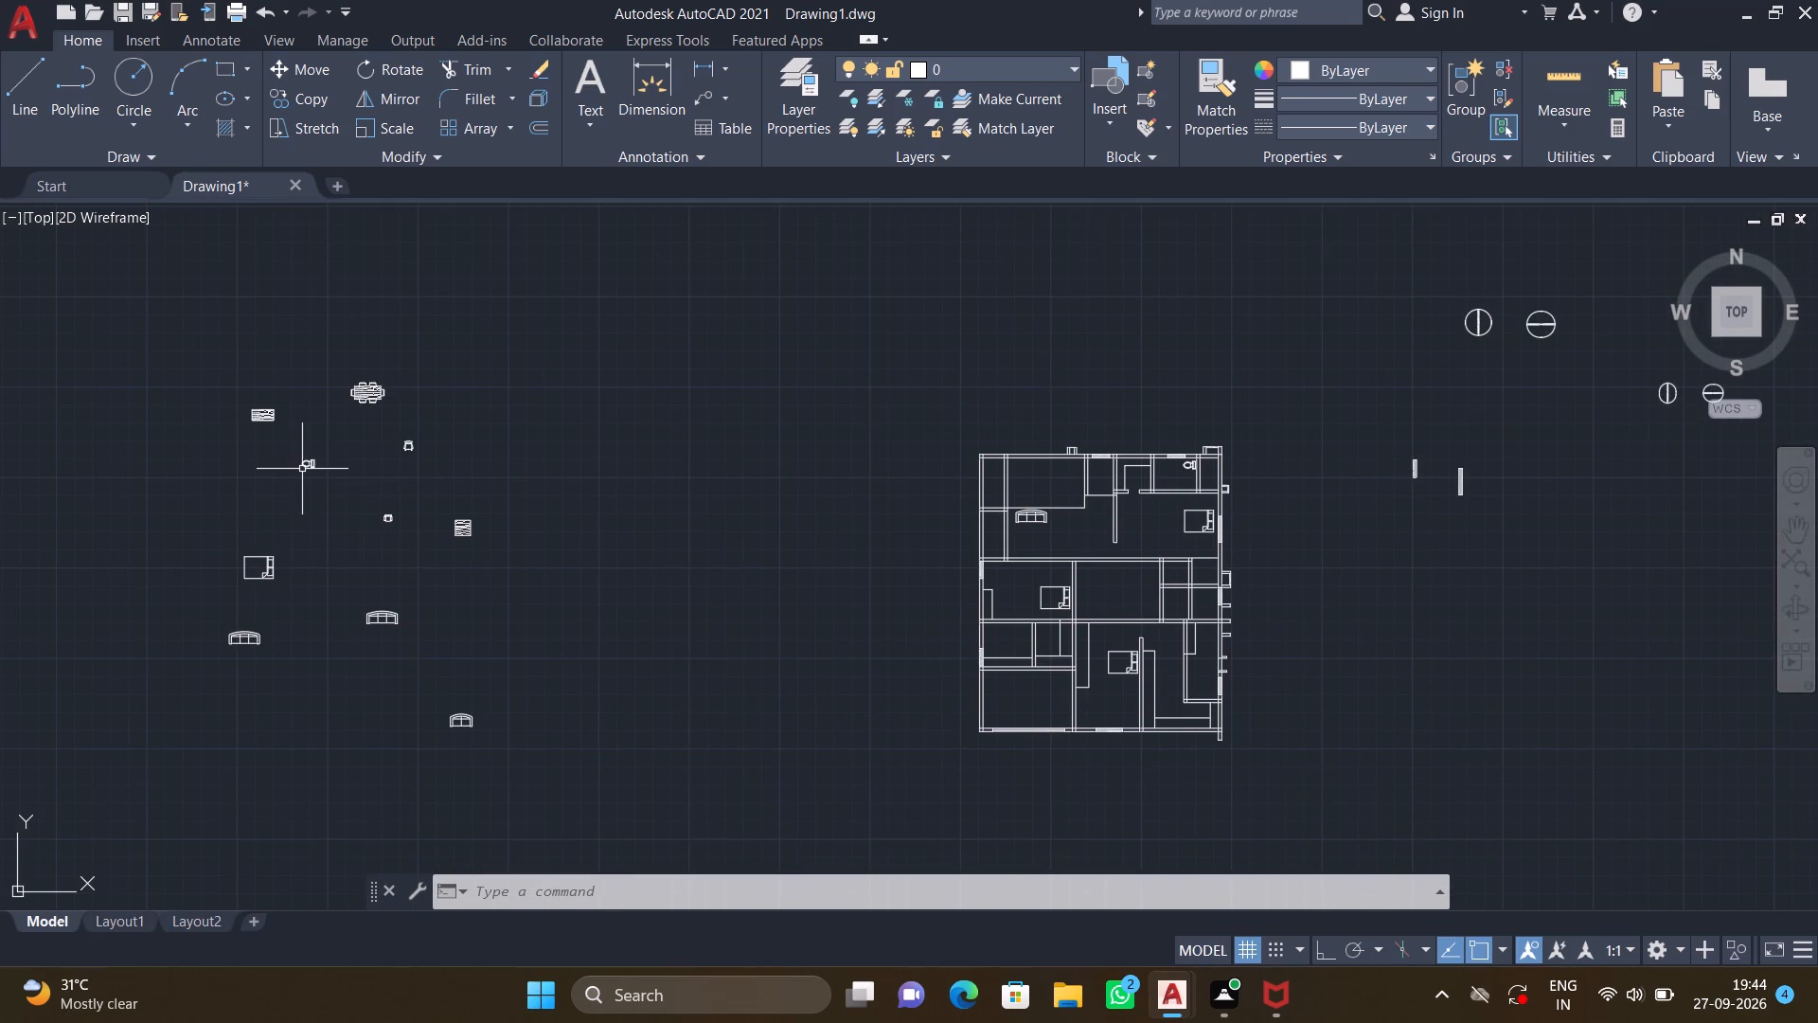
pyautogui.scroll(3, 302, 467)
pyautogui.write('CO')
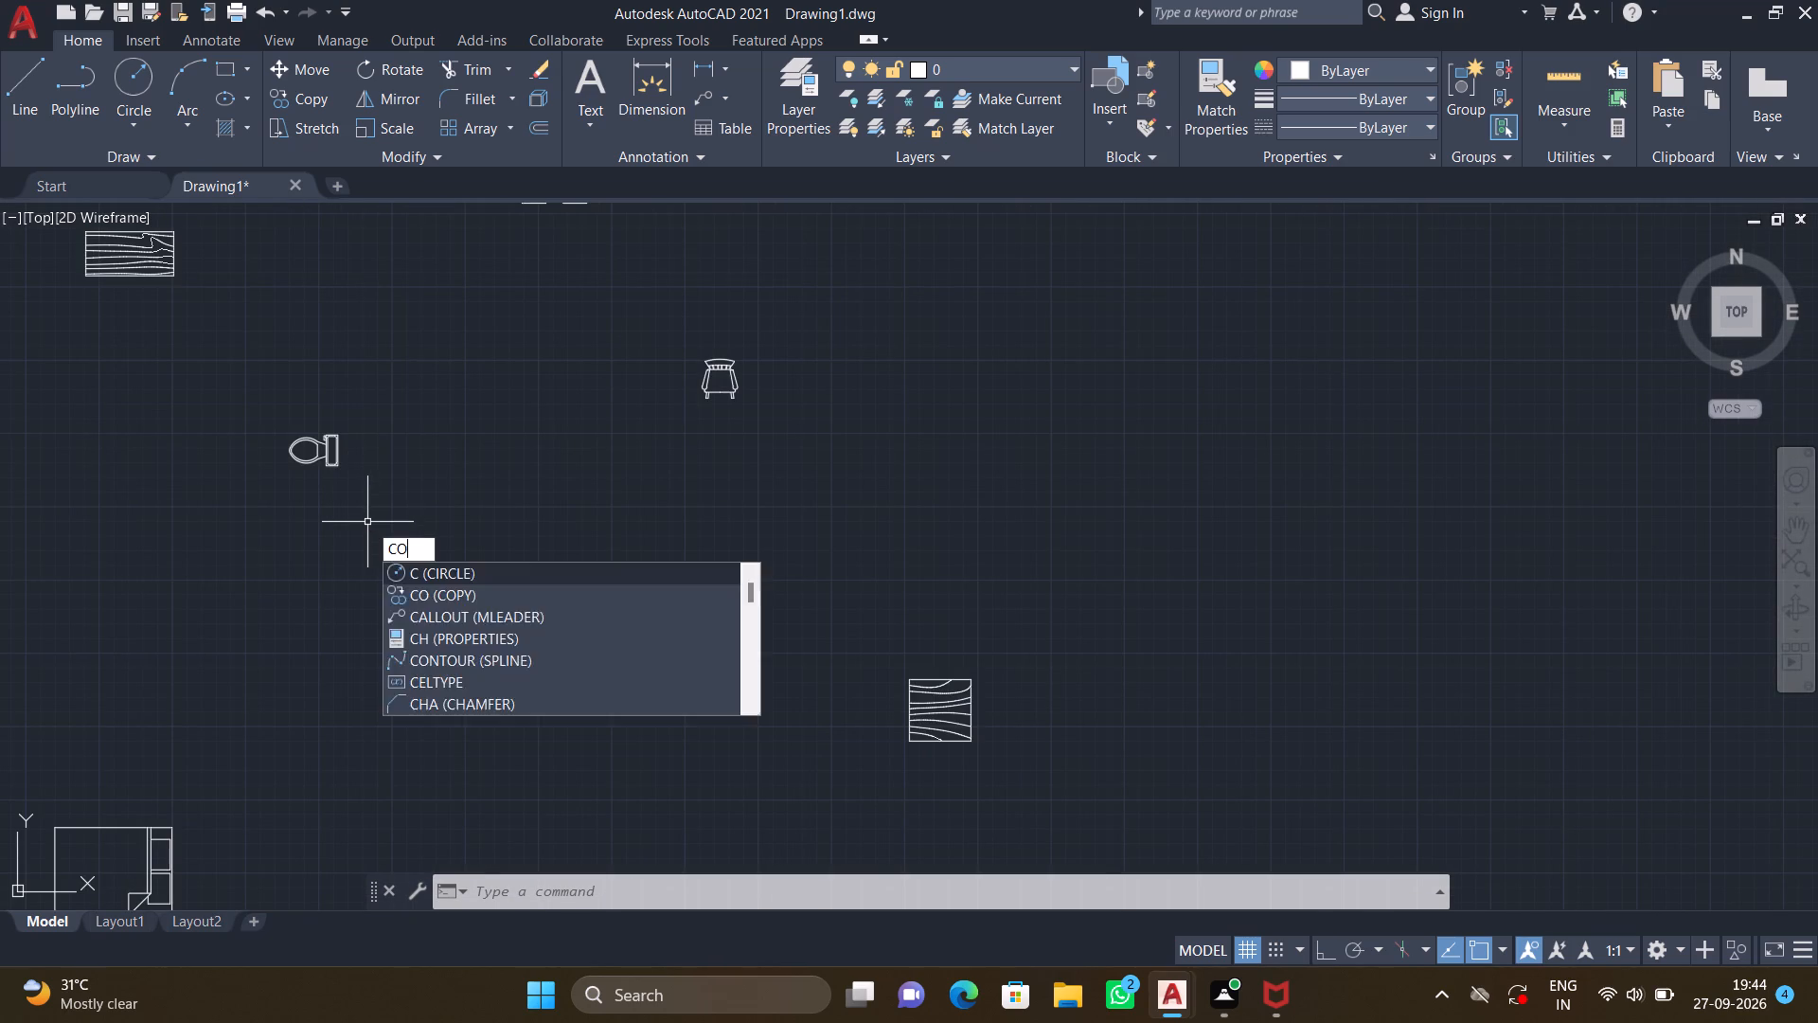
pyautogui.press('Return')
pyautogui.moveTo(371, 522); pyautogui.dragTo(365, 508)
pyautogui.click(246, 374)
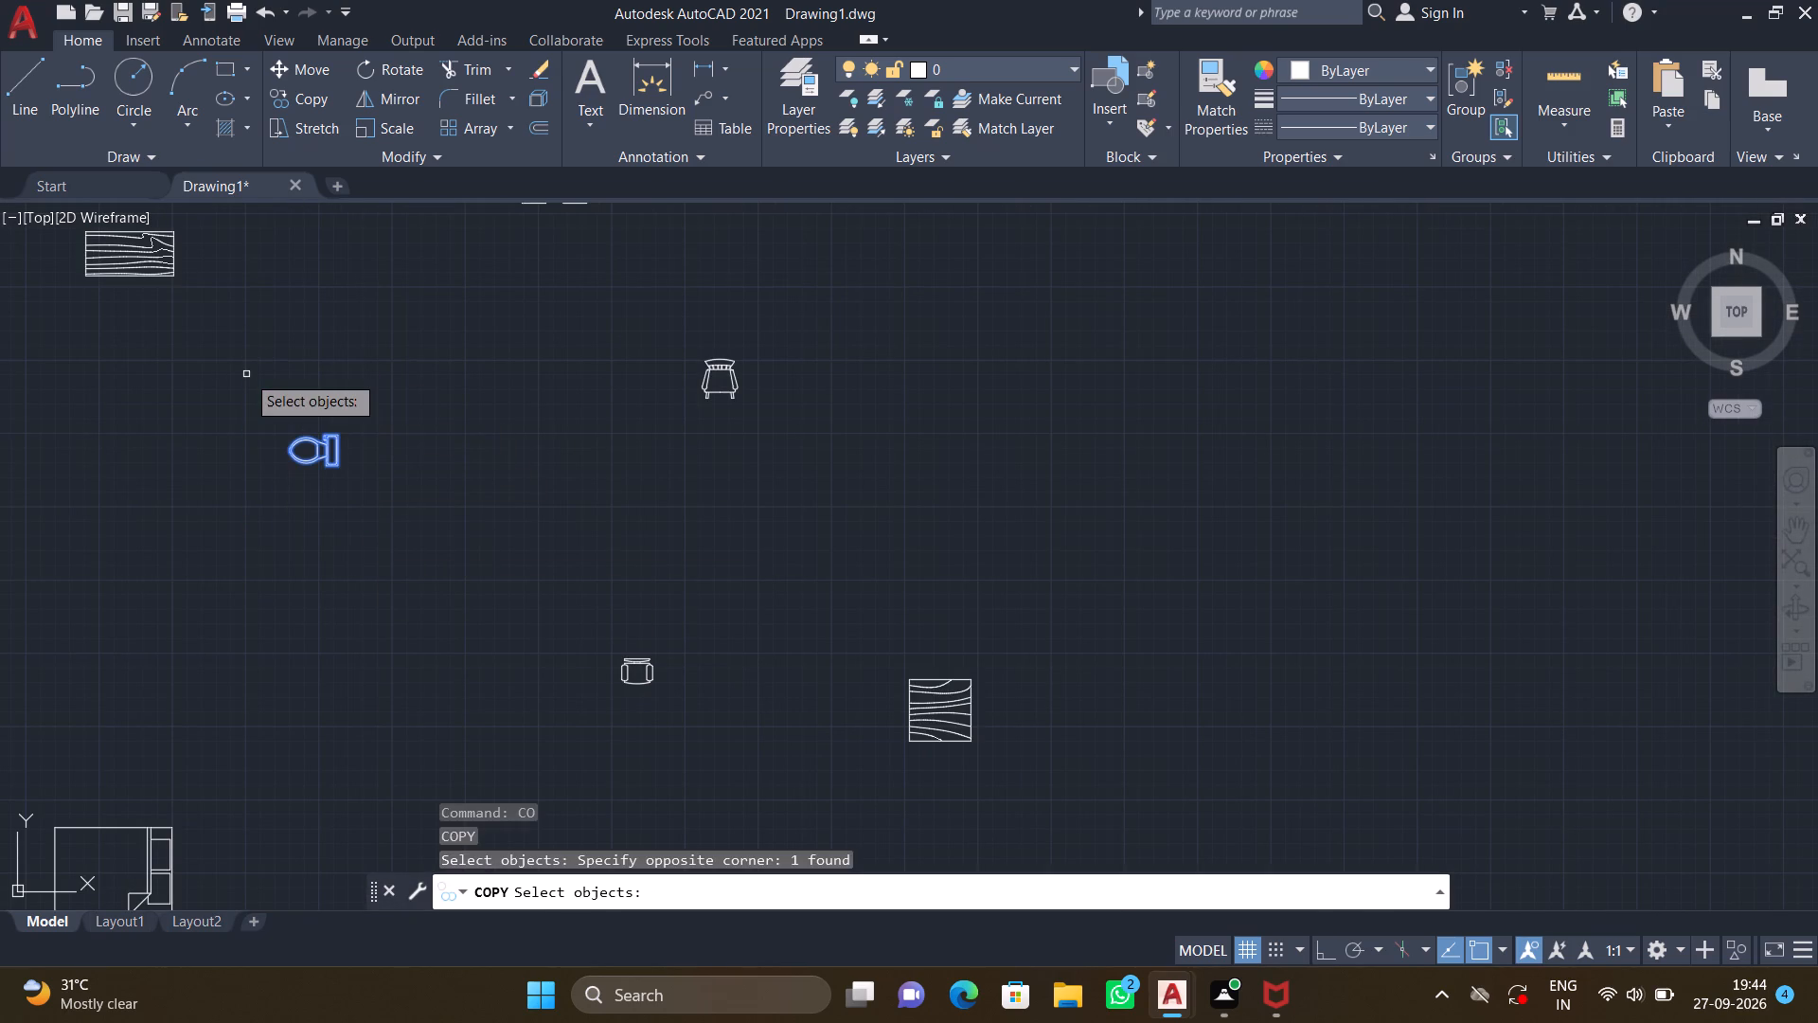
pyautogui.press('Return')
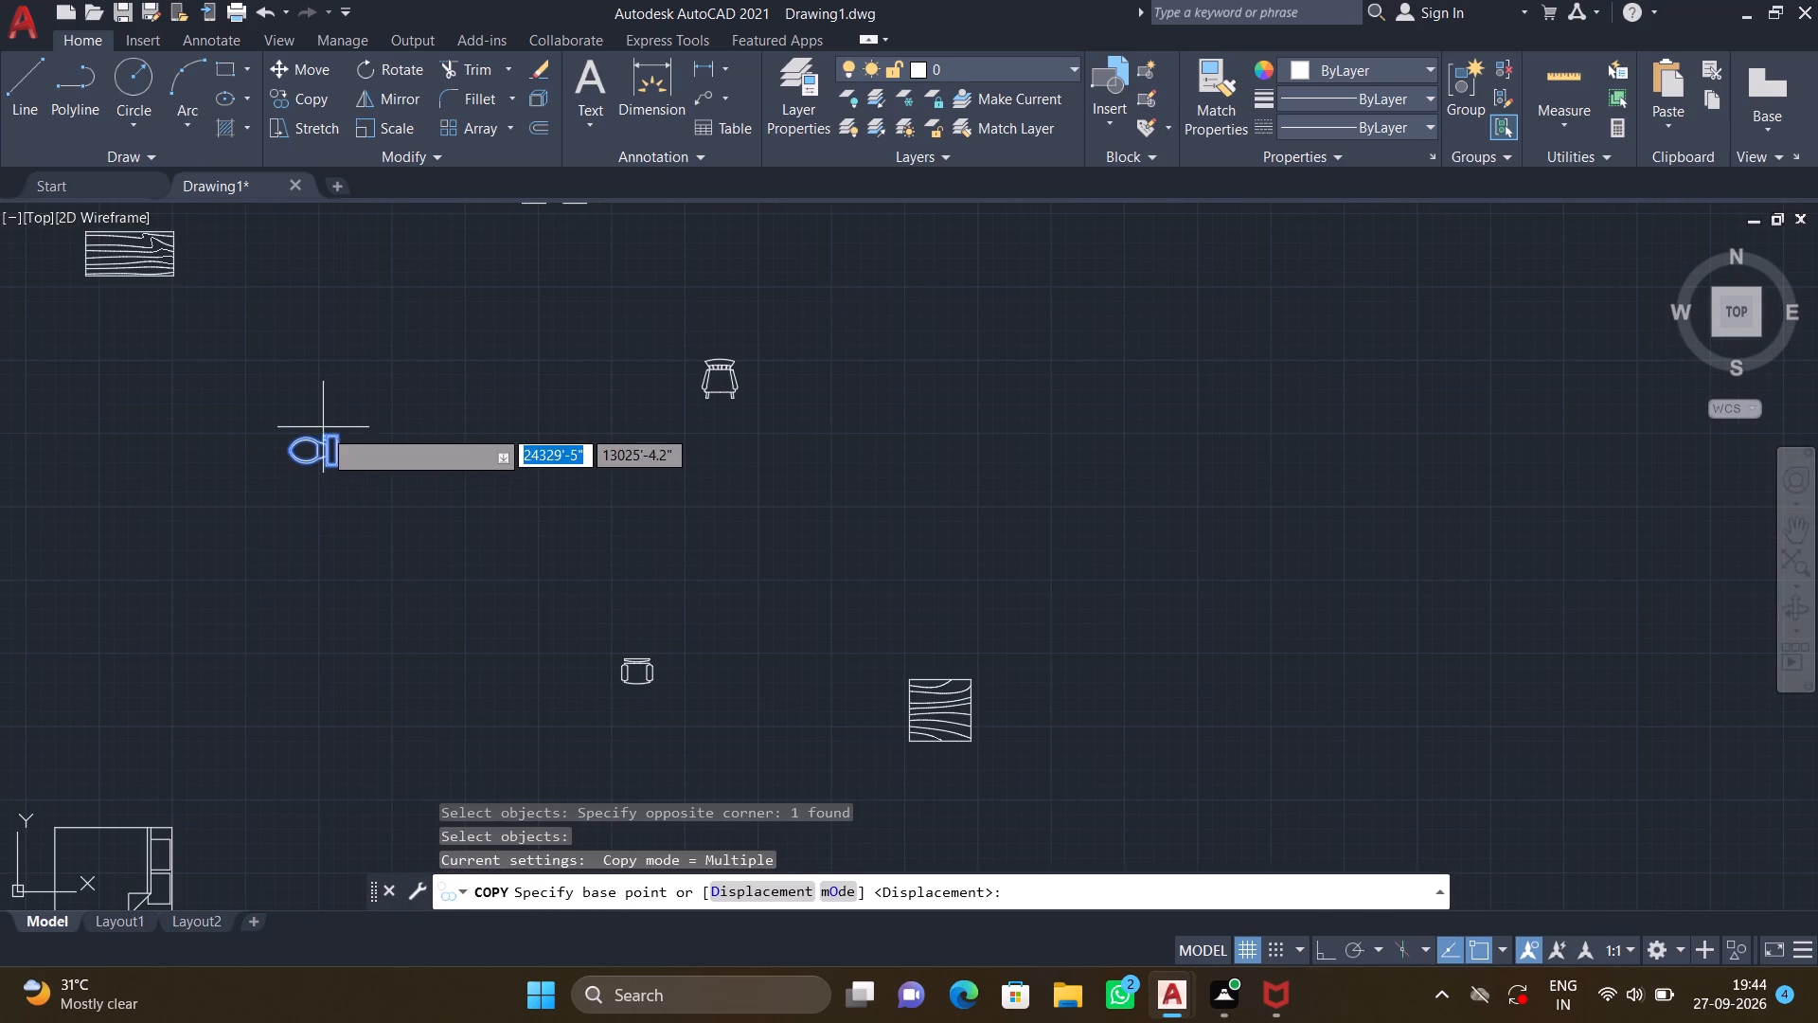
pyautogui.click(342, 436)
pyautogui.scroll(-4, 752, 601)
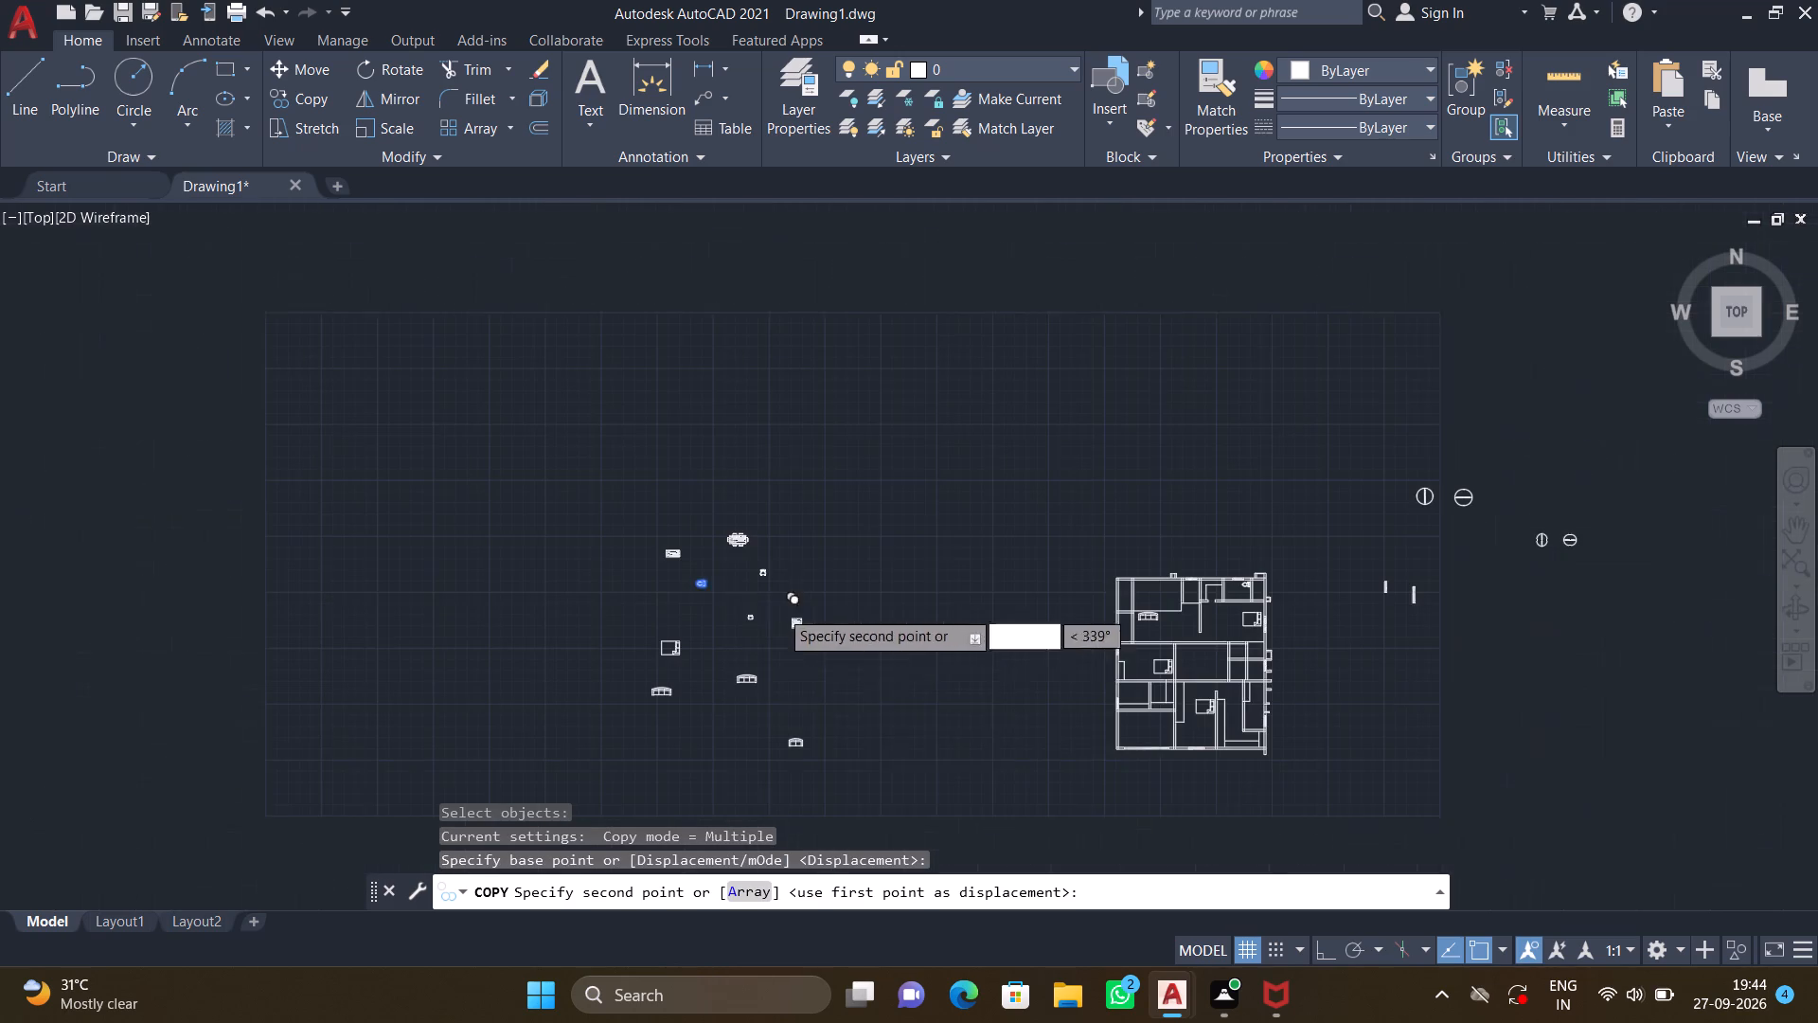
pyautogui.moveTo(824, 693); pyautogui.dragTo(374, 572, button='middle')
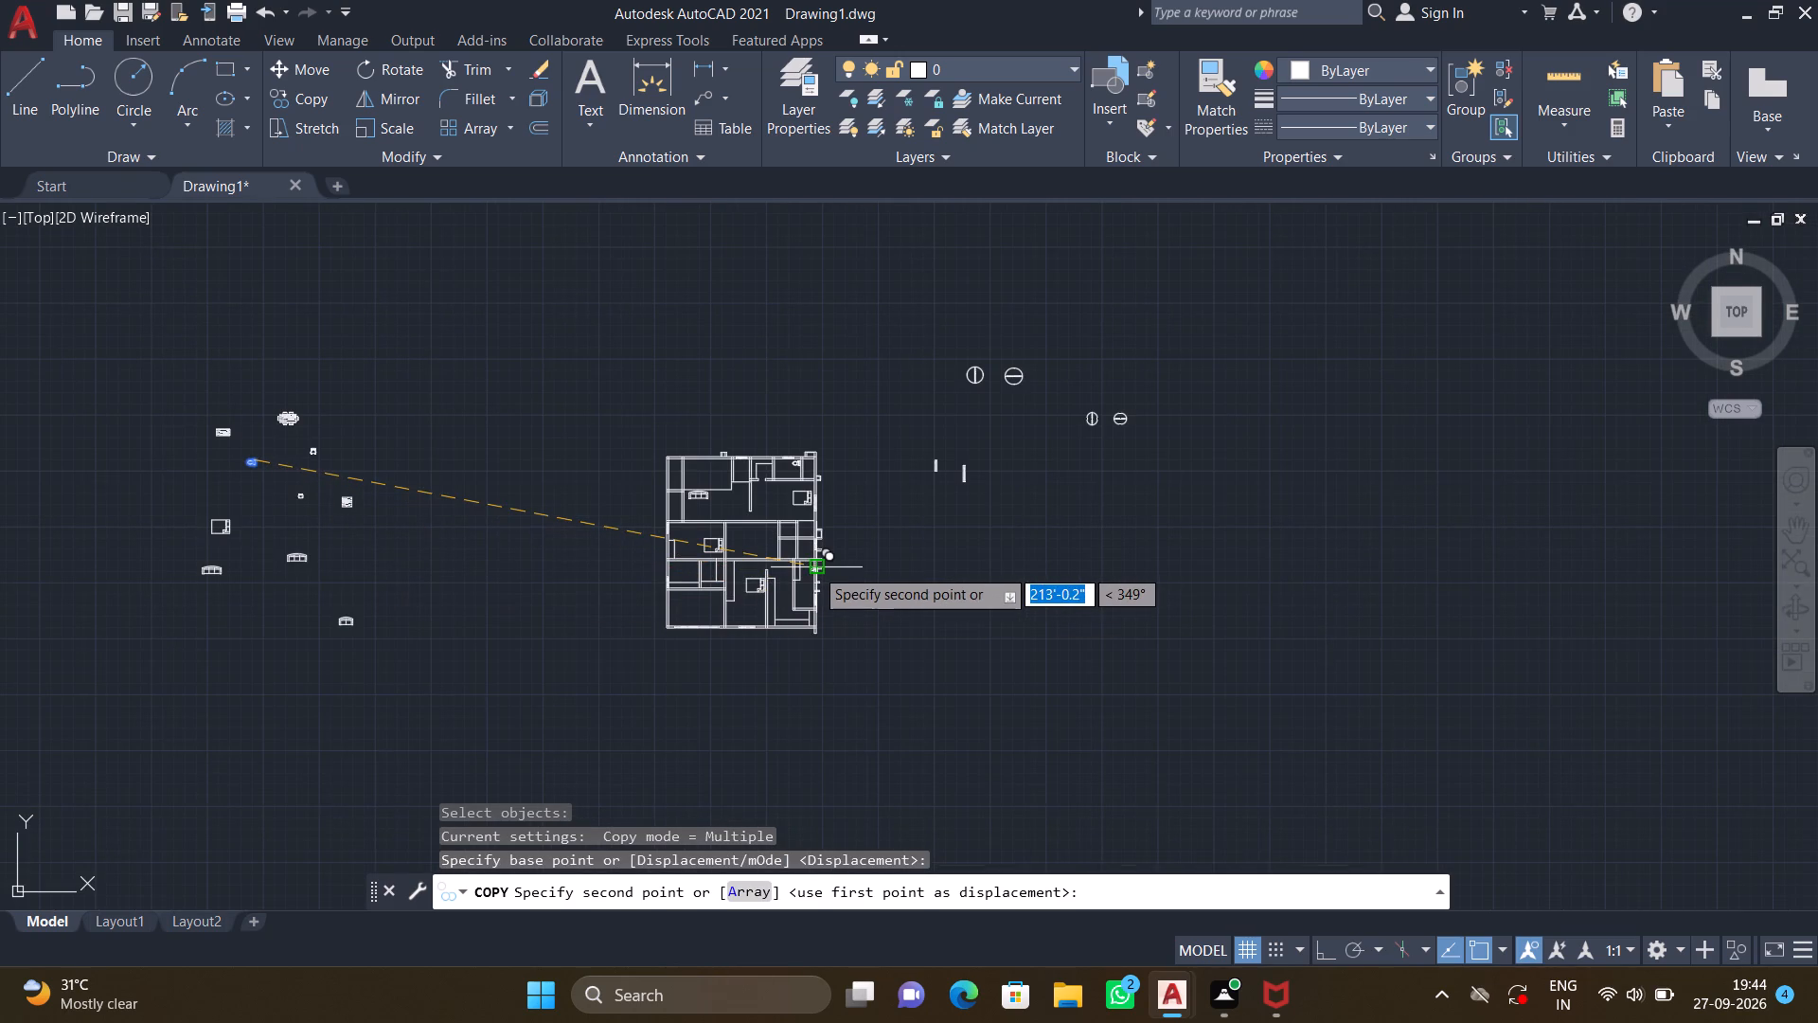
pyautogui.scroll(2, 855, 597)
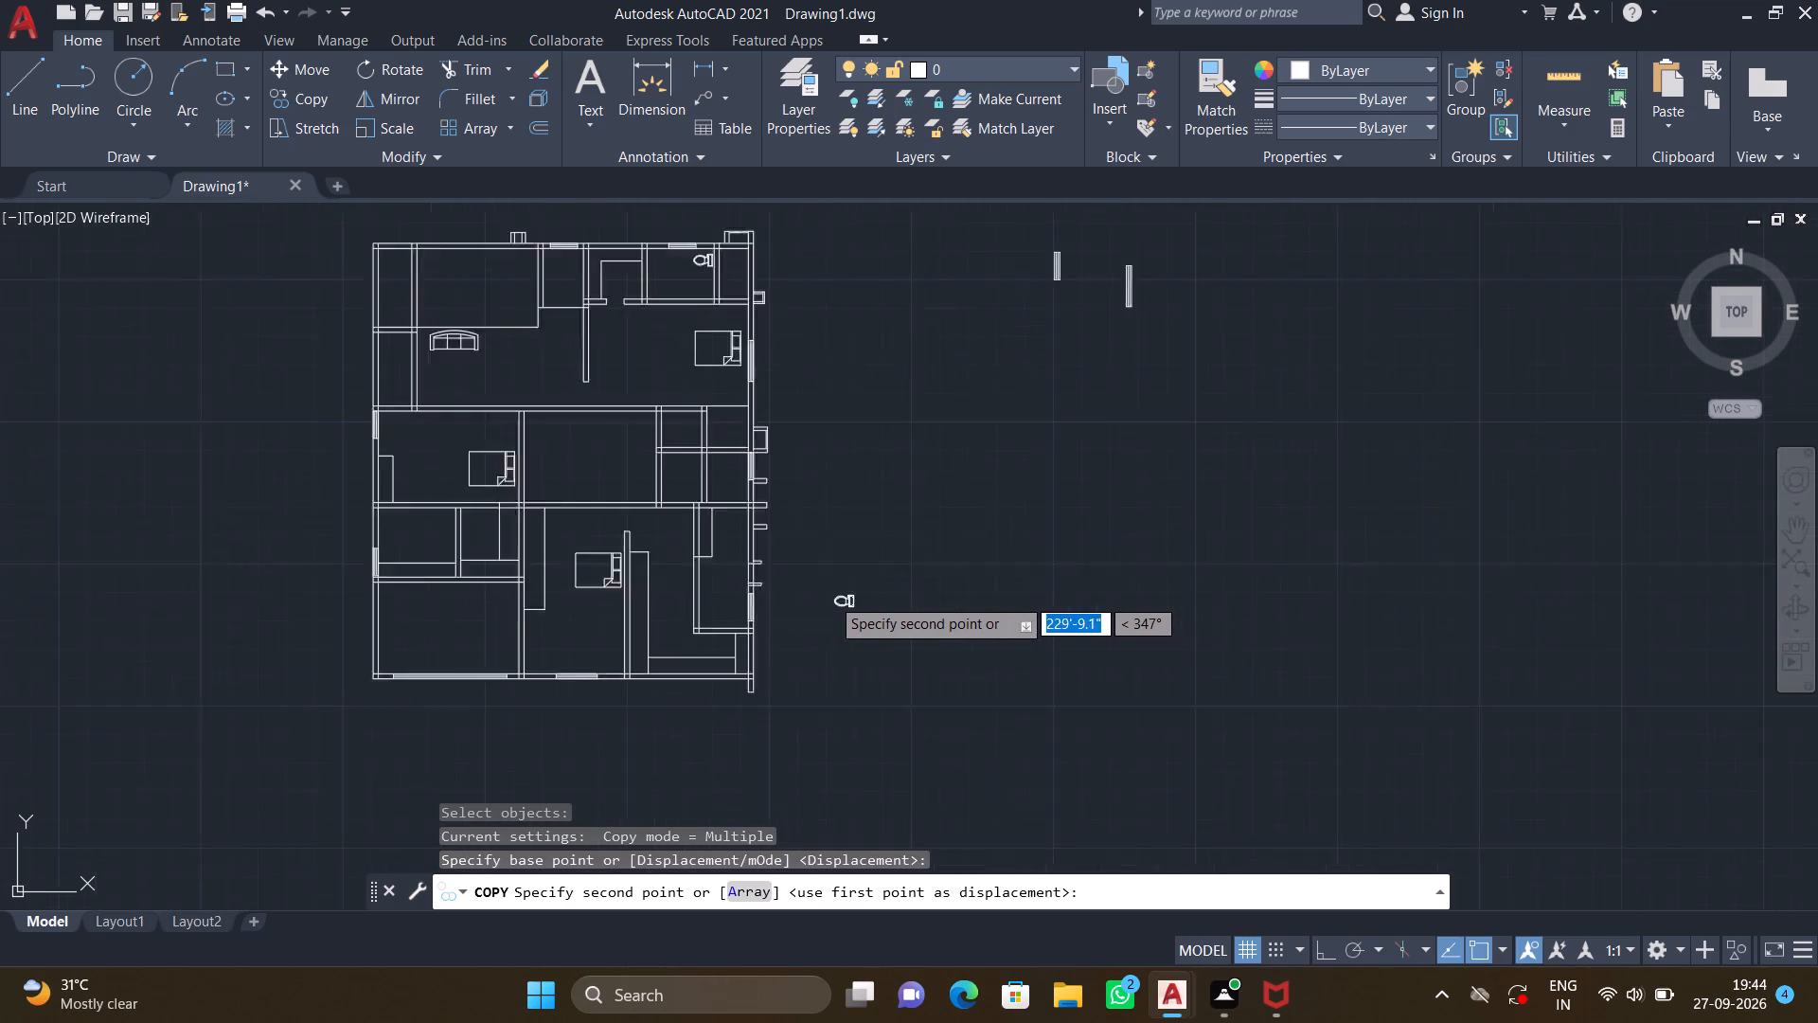
pyautogui.scroll(1, 818, 596)
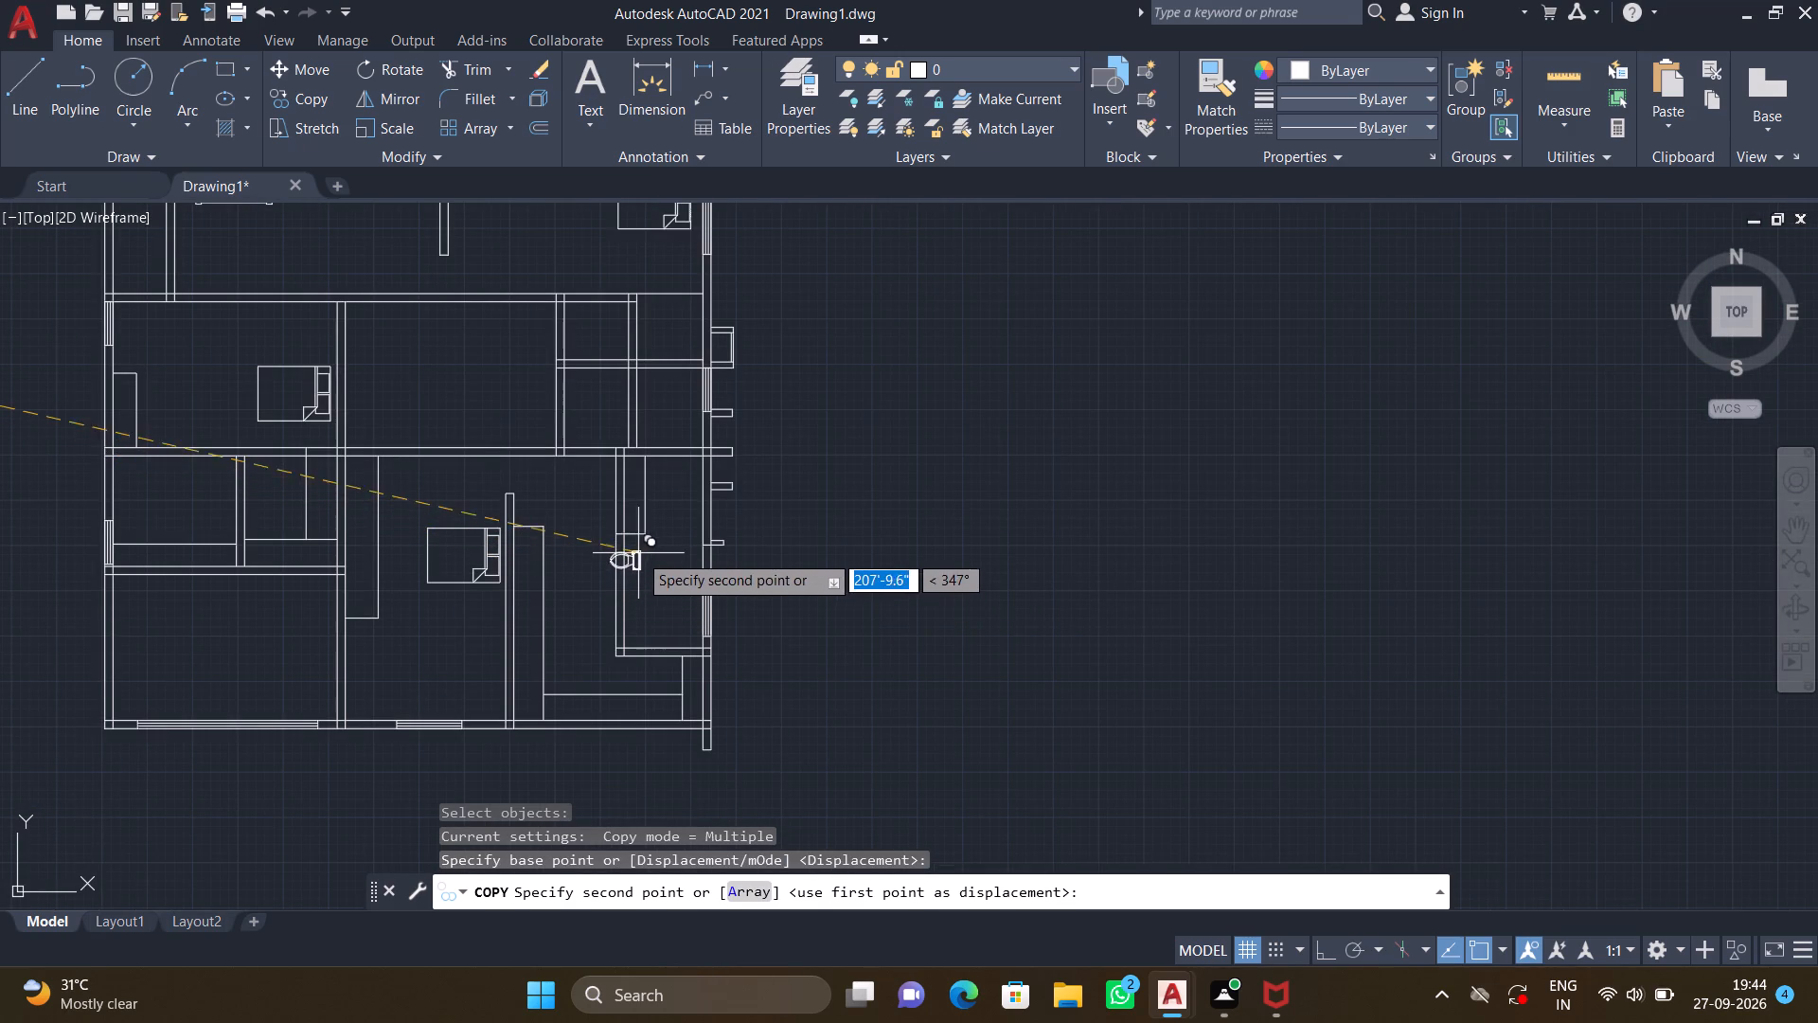
pyautogui.scroll(3, 688, 530)
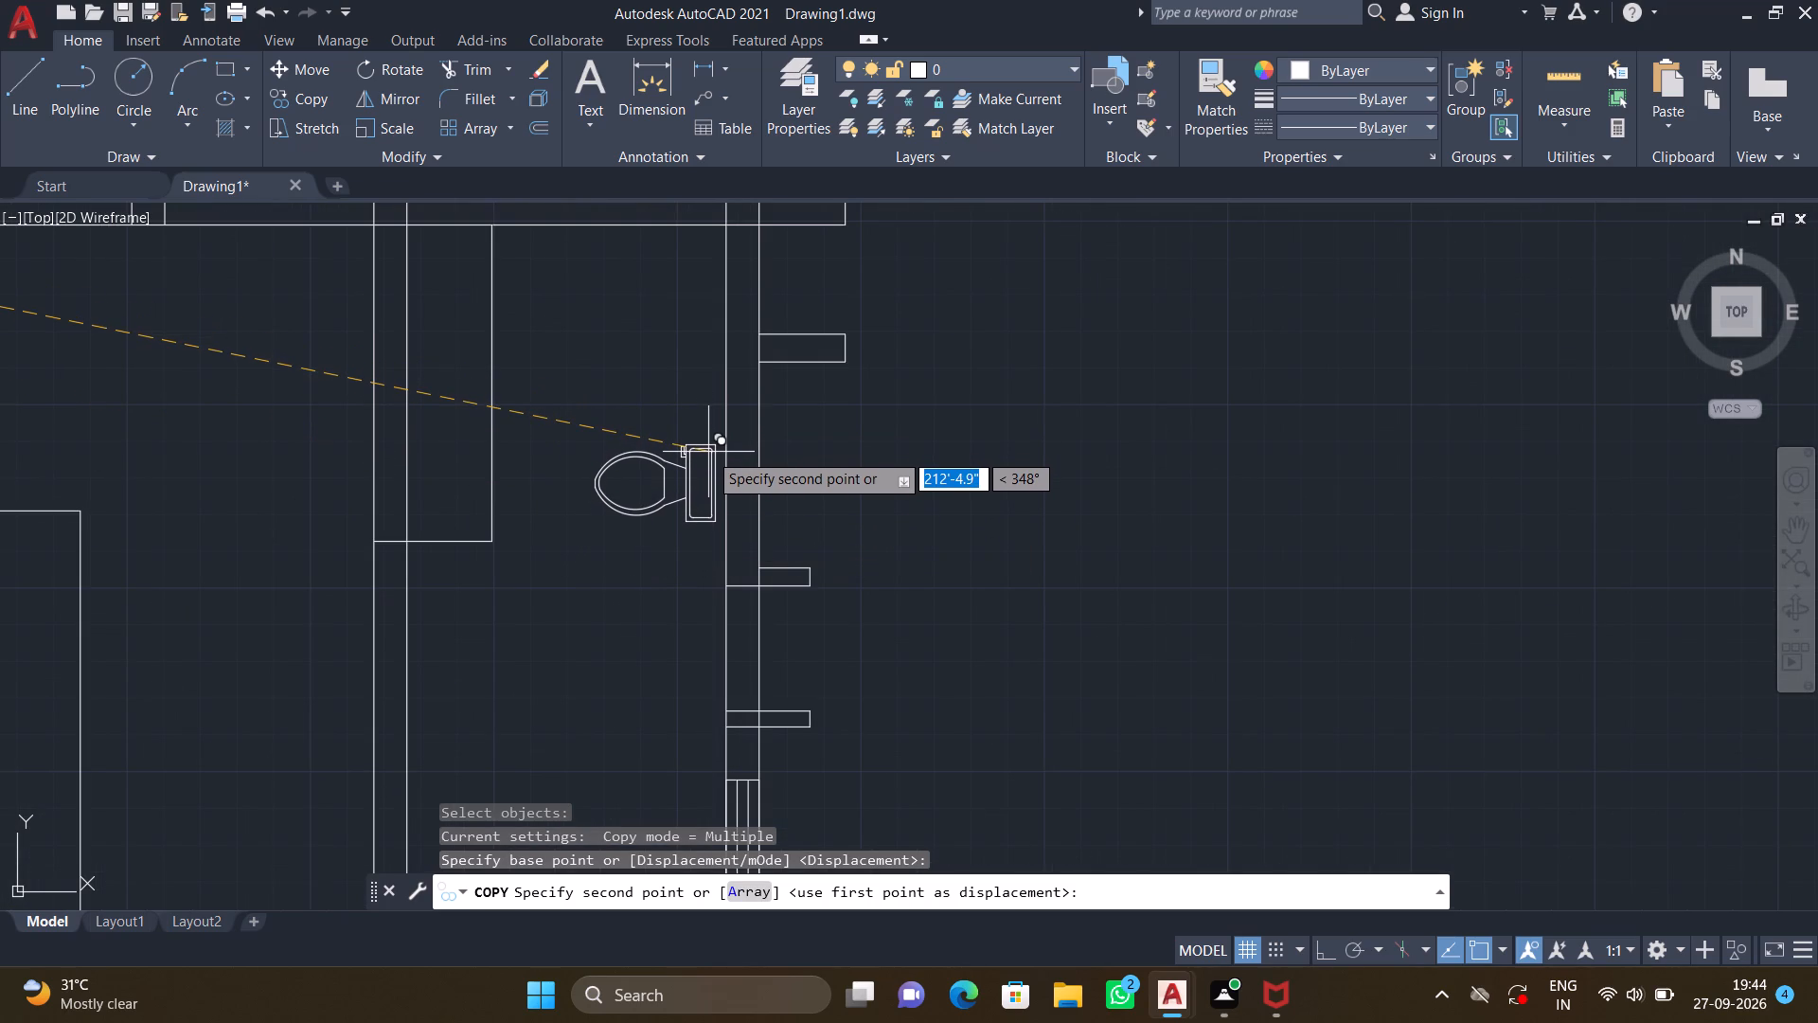
pyautogui.click(709, 378)
pyautogui.press('Return')
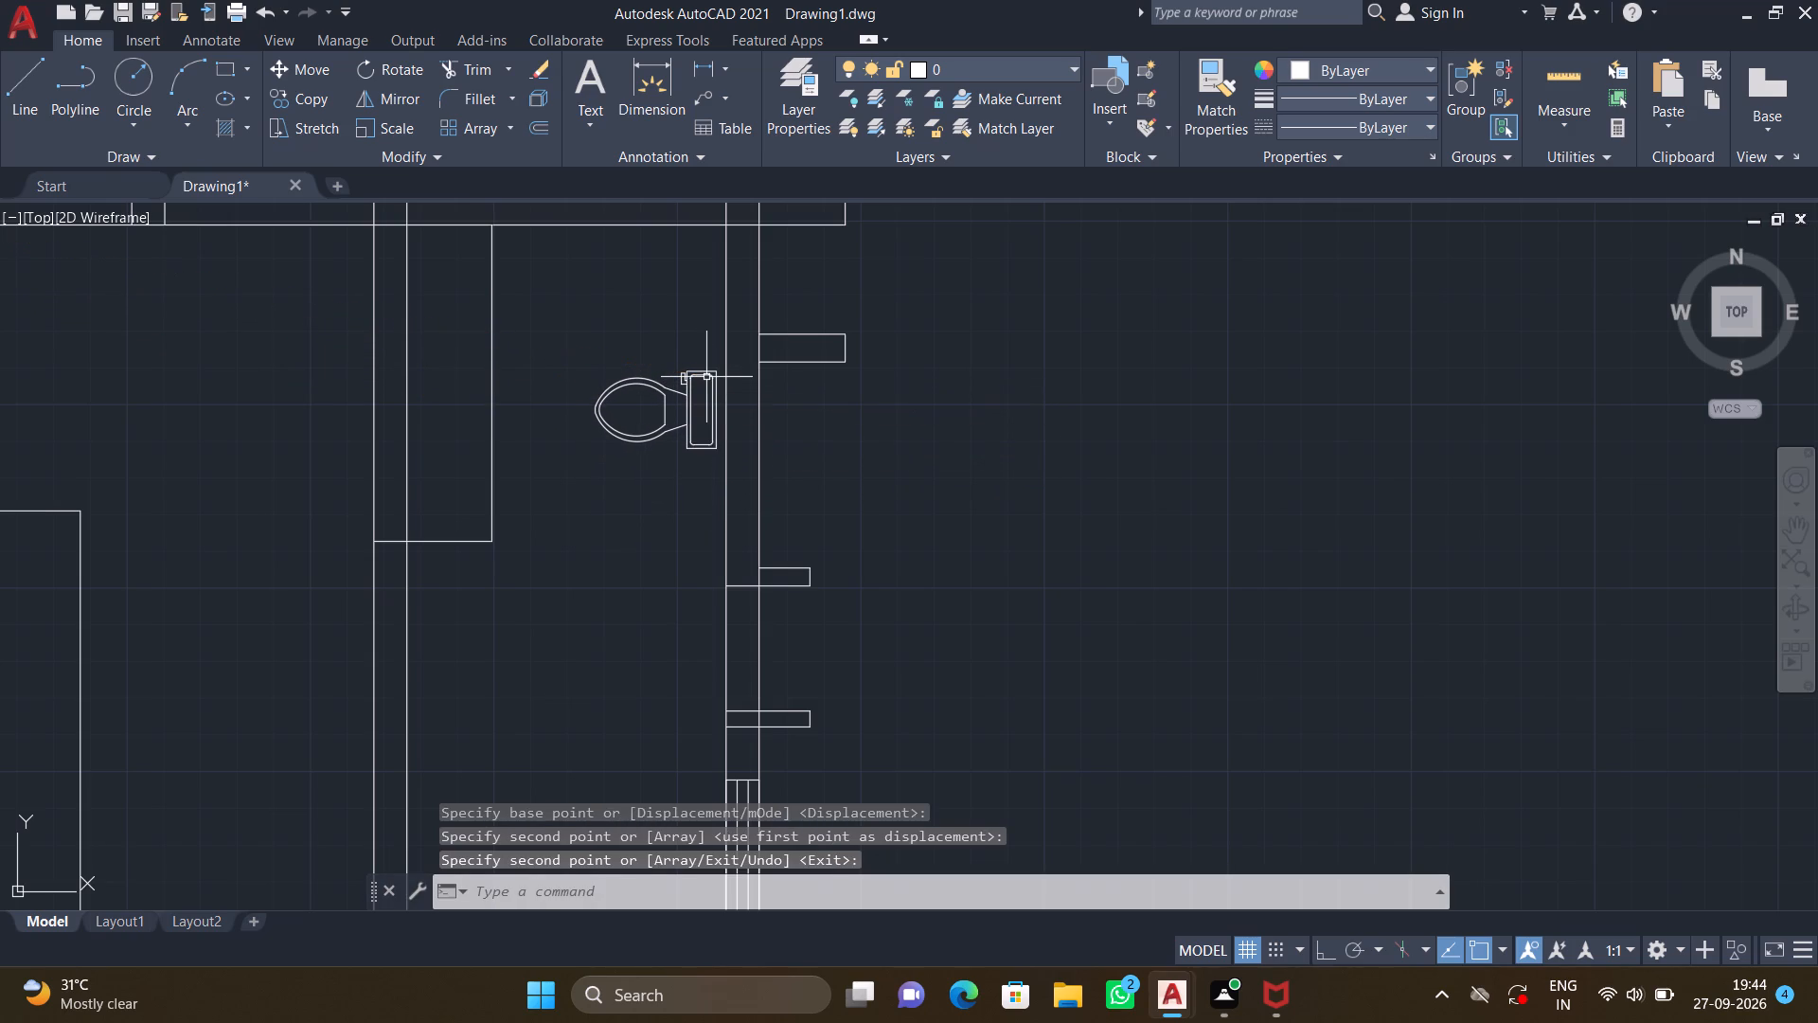
# With Ortho on, rotate the source toilet block outside the plan 180 degrees about its tank's upper back corner.
pyautogui.scroll(-3, 696, 398)
pyautogui.moveTo(520, 496); pyautogui.dragTo(658, 540, button='middle')
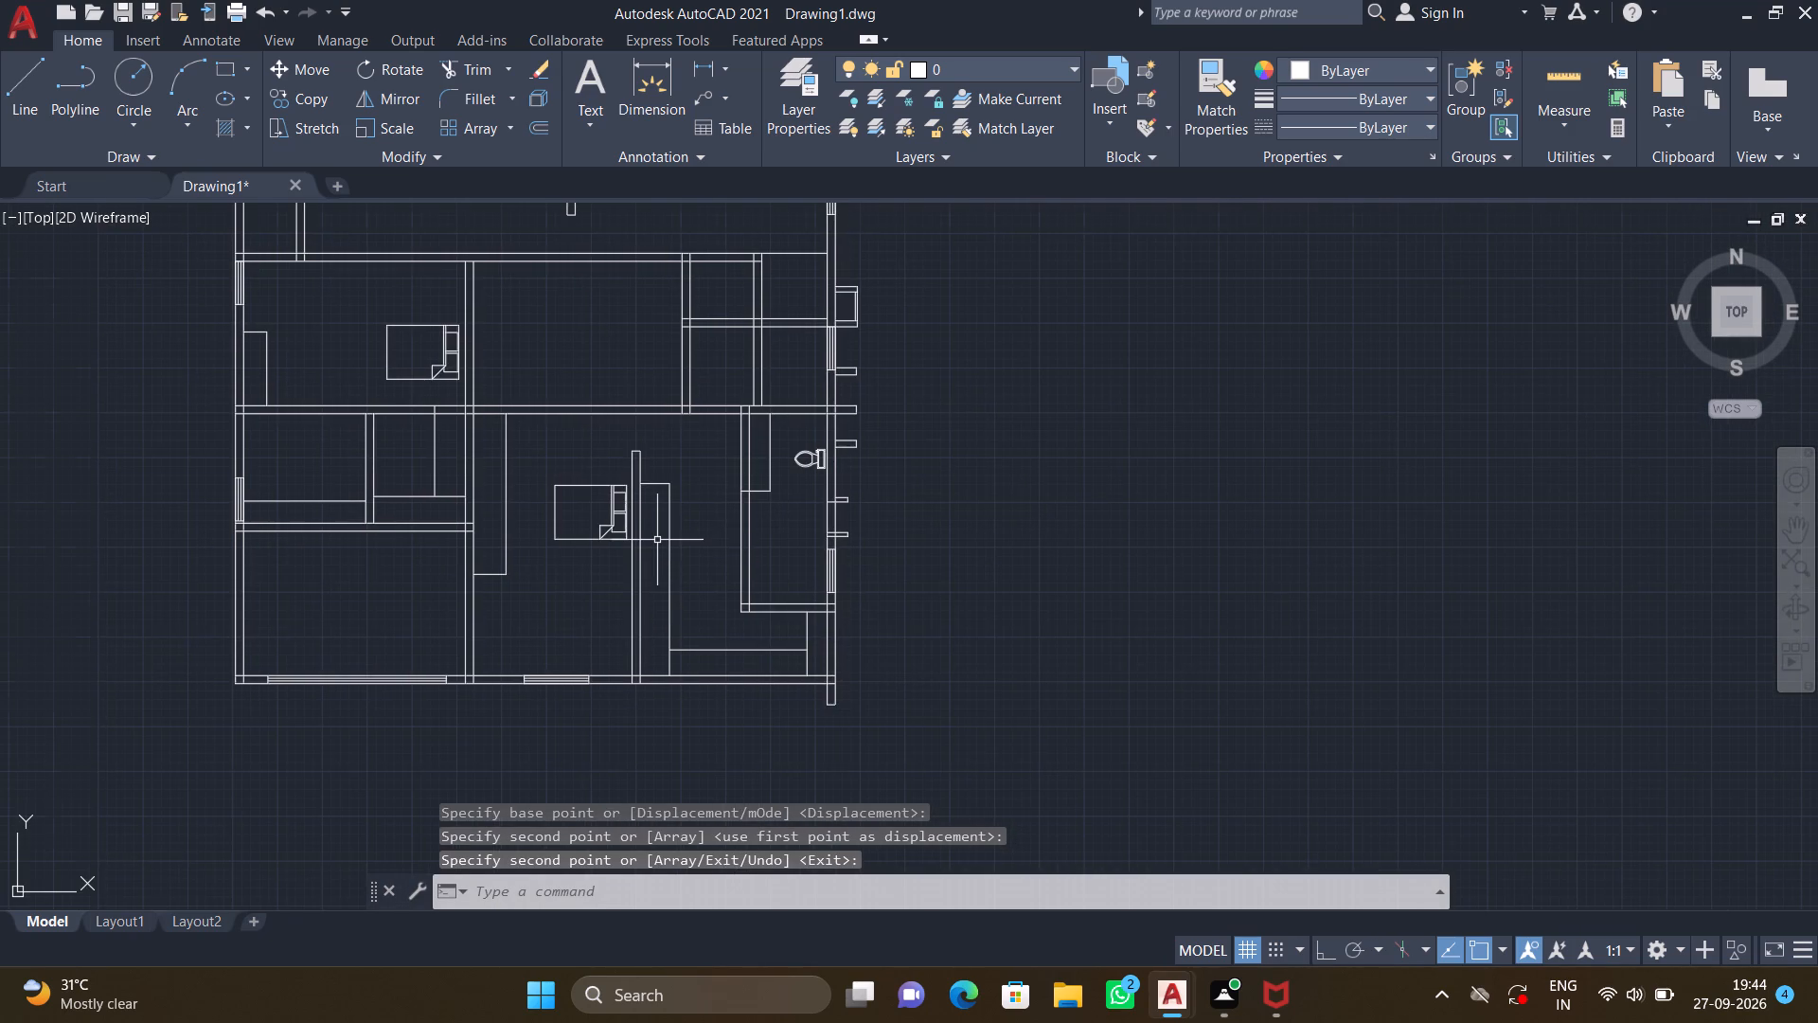
pyautogui.moveTo(484, 609); pyautogui.dragTo(562, 628, button='middle')
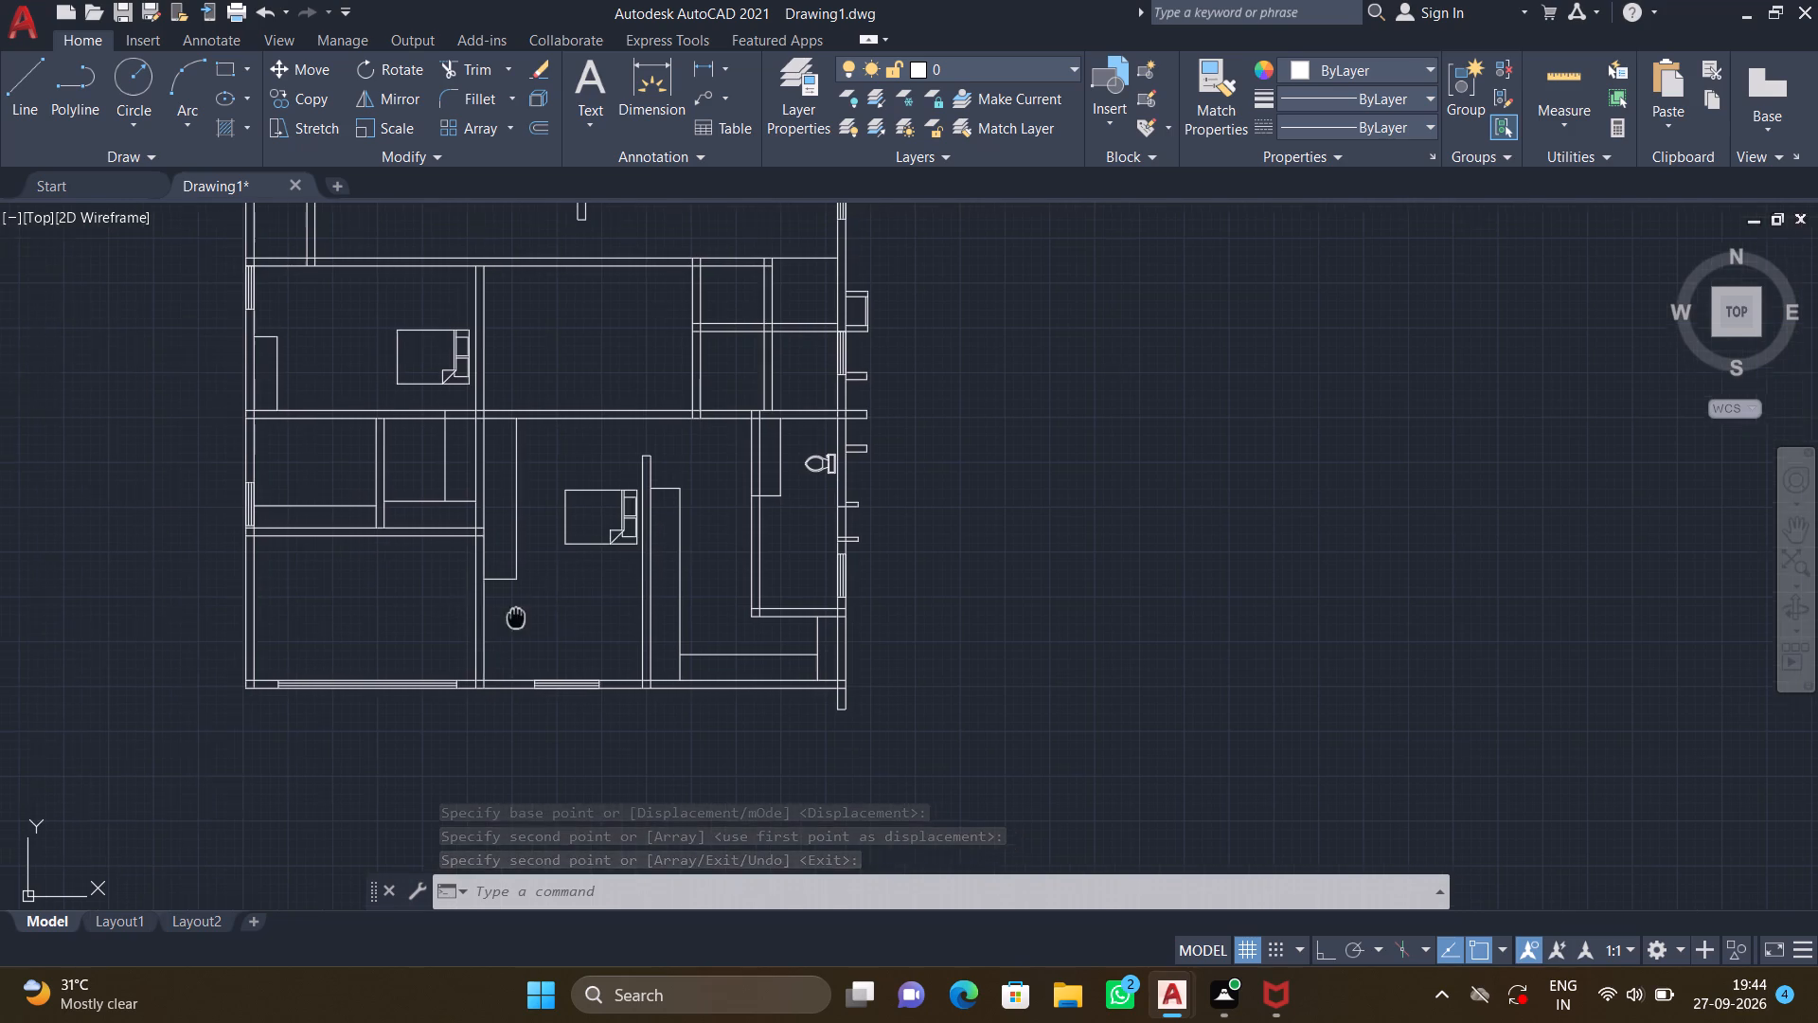
pyautogui.moveTo(562, 628); pyautogui.dragTo(725, 683, button='middle')
pyautogui.scroll(-2, 641, 630)
pyautogui.moveTo(392, 412); pyautogui.dragTo(592, 487, button='middle')
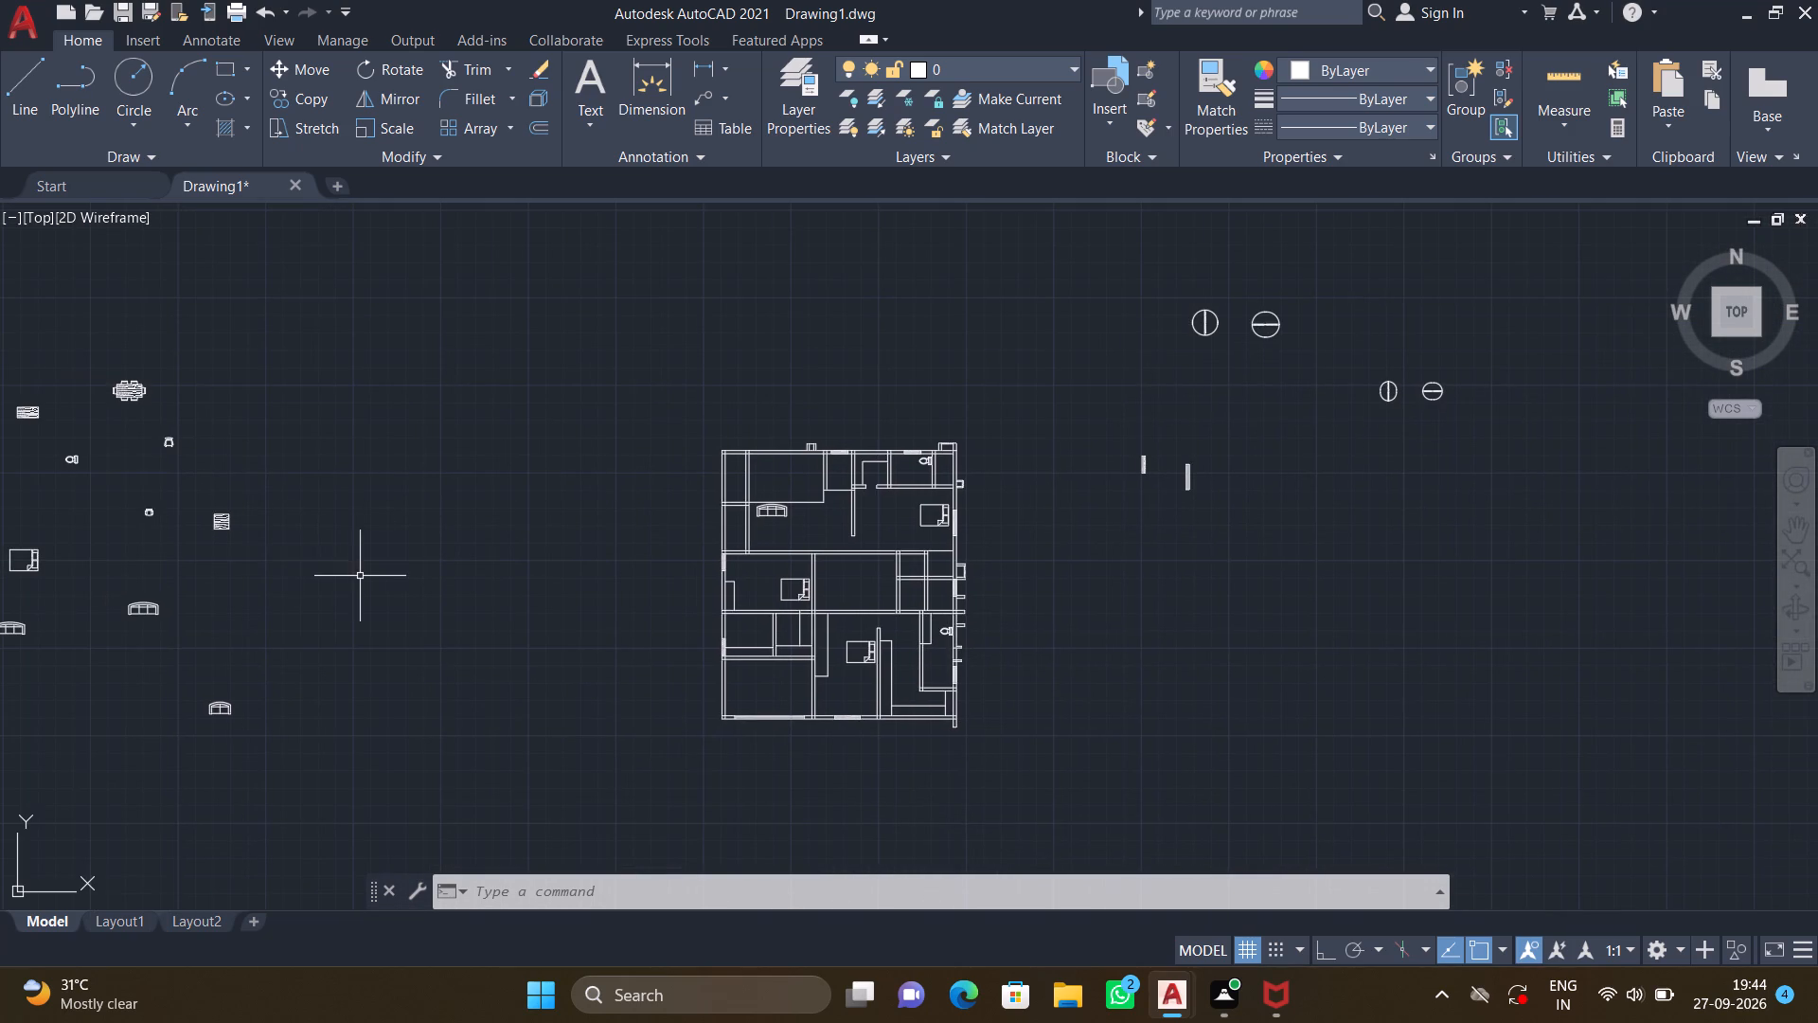
pyautogui.moveTo(231, 554); pyautogui.dragTo(392, 579, button='middle')
pyautogui.scroll(3, 251, 489)
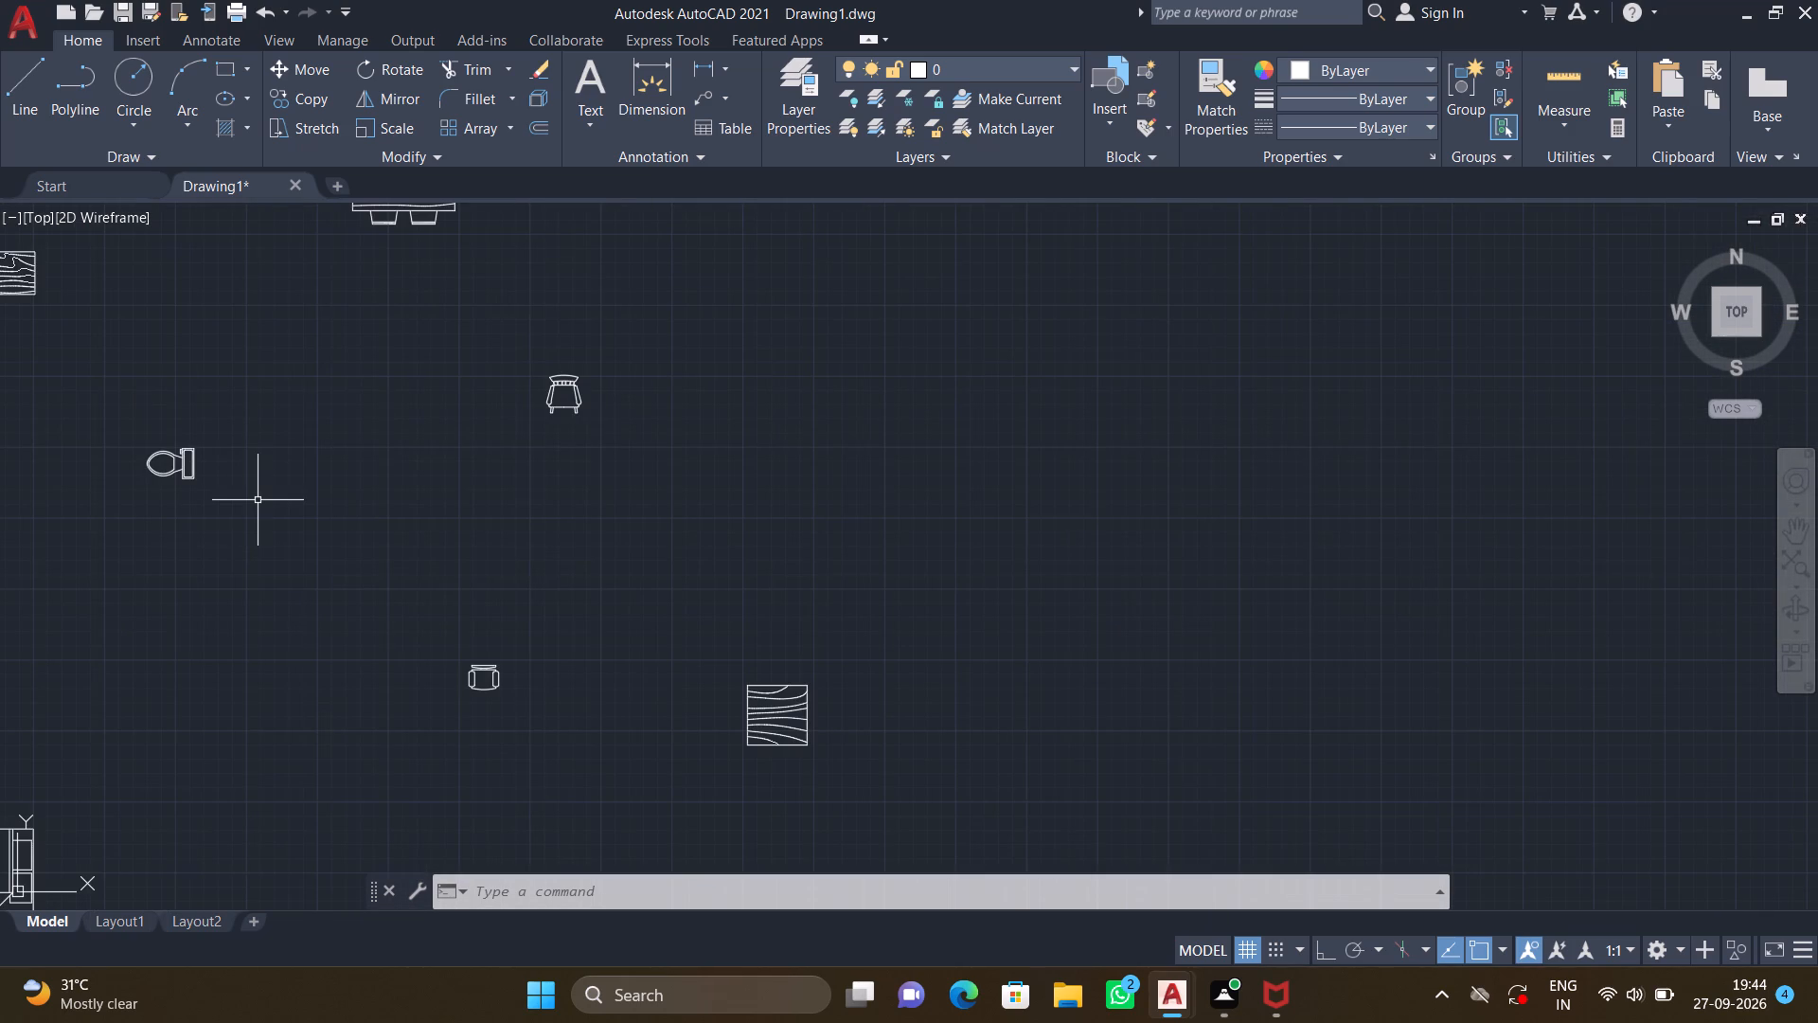
pyautogui.press('F8')
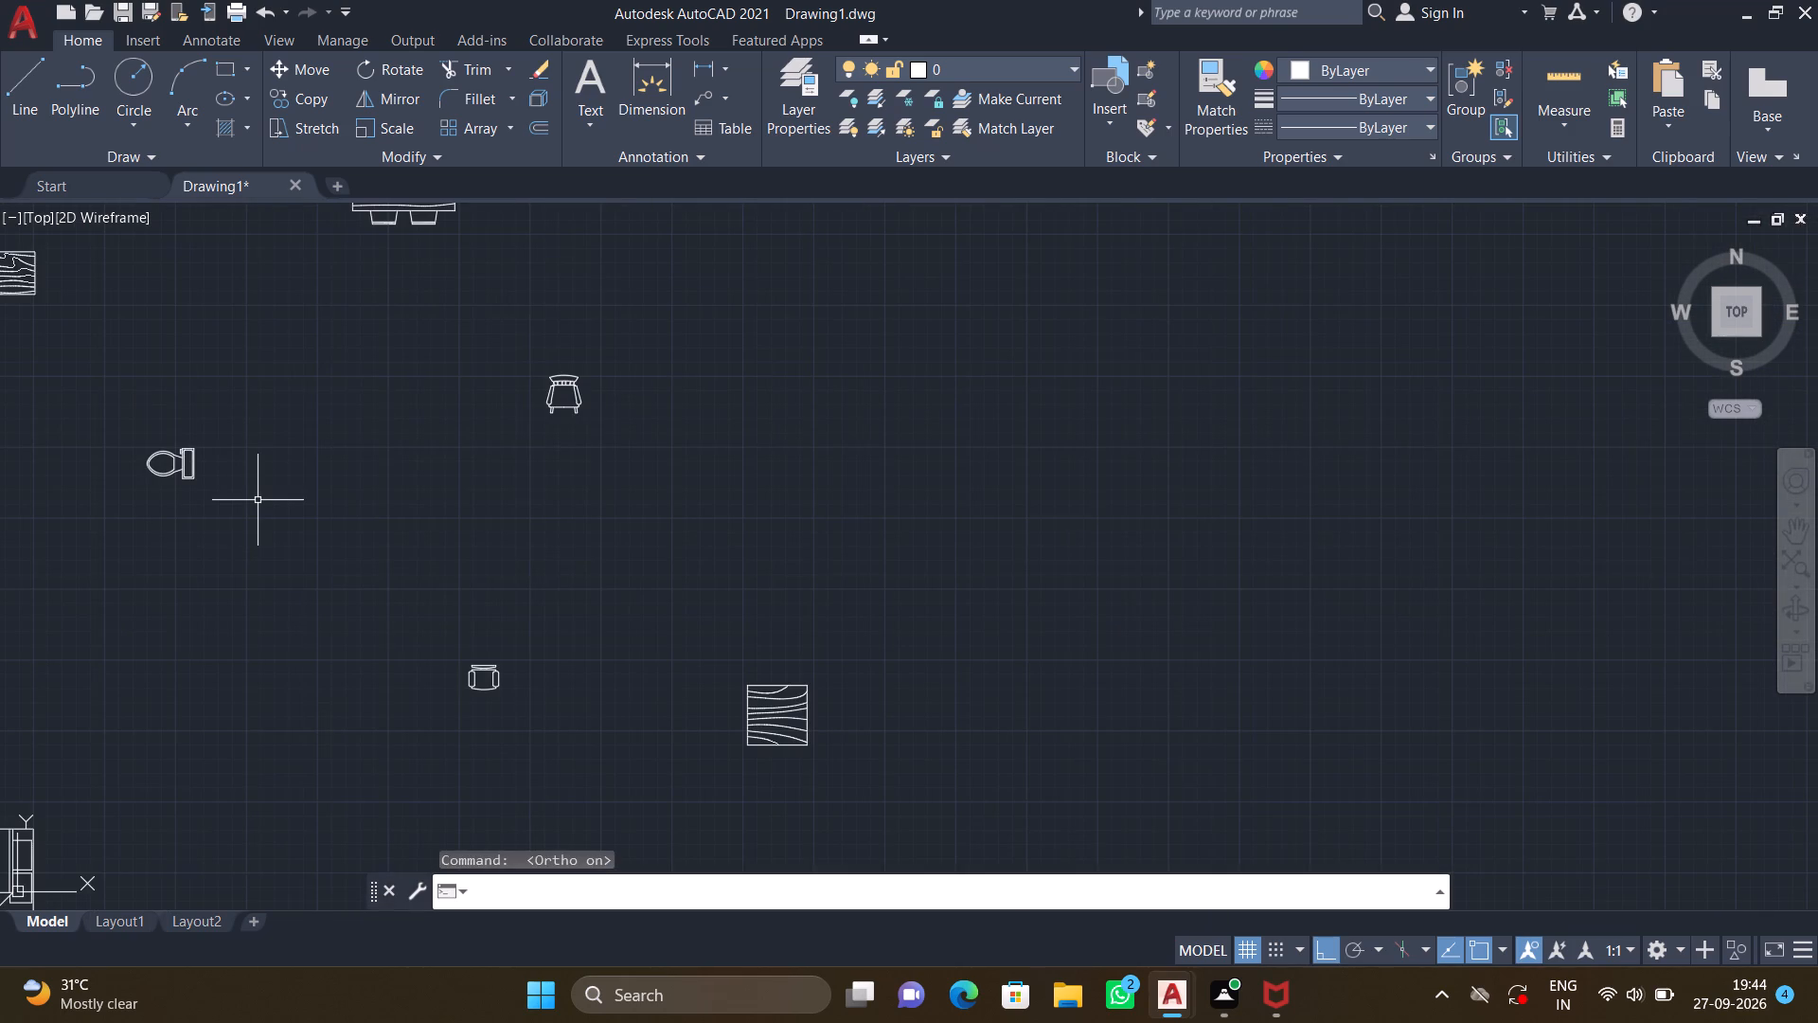
pyautogui.write('RO')
pyautogui.press('Return')
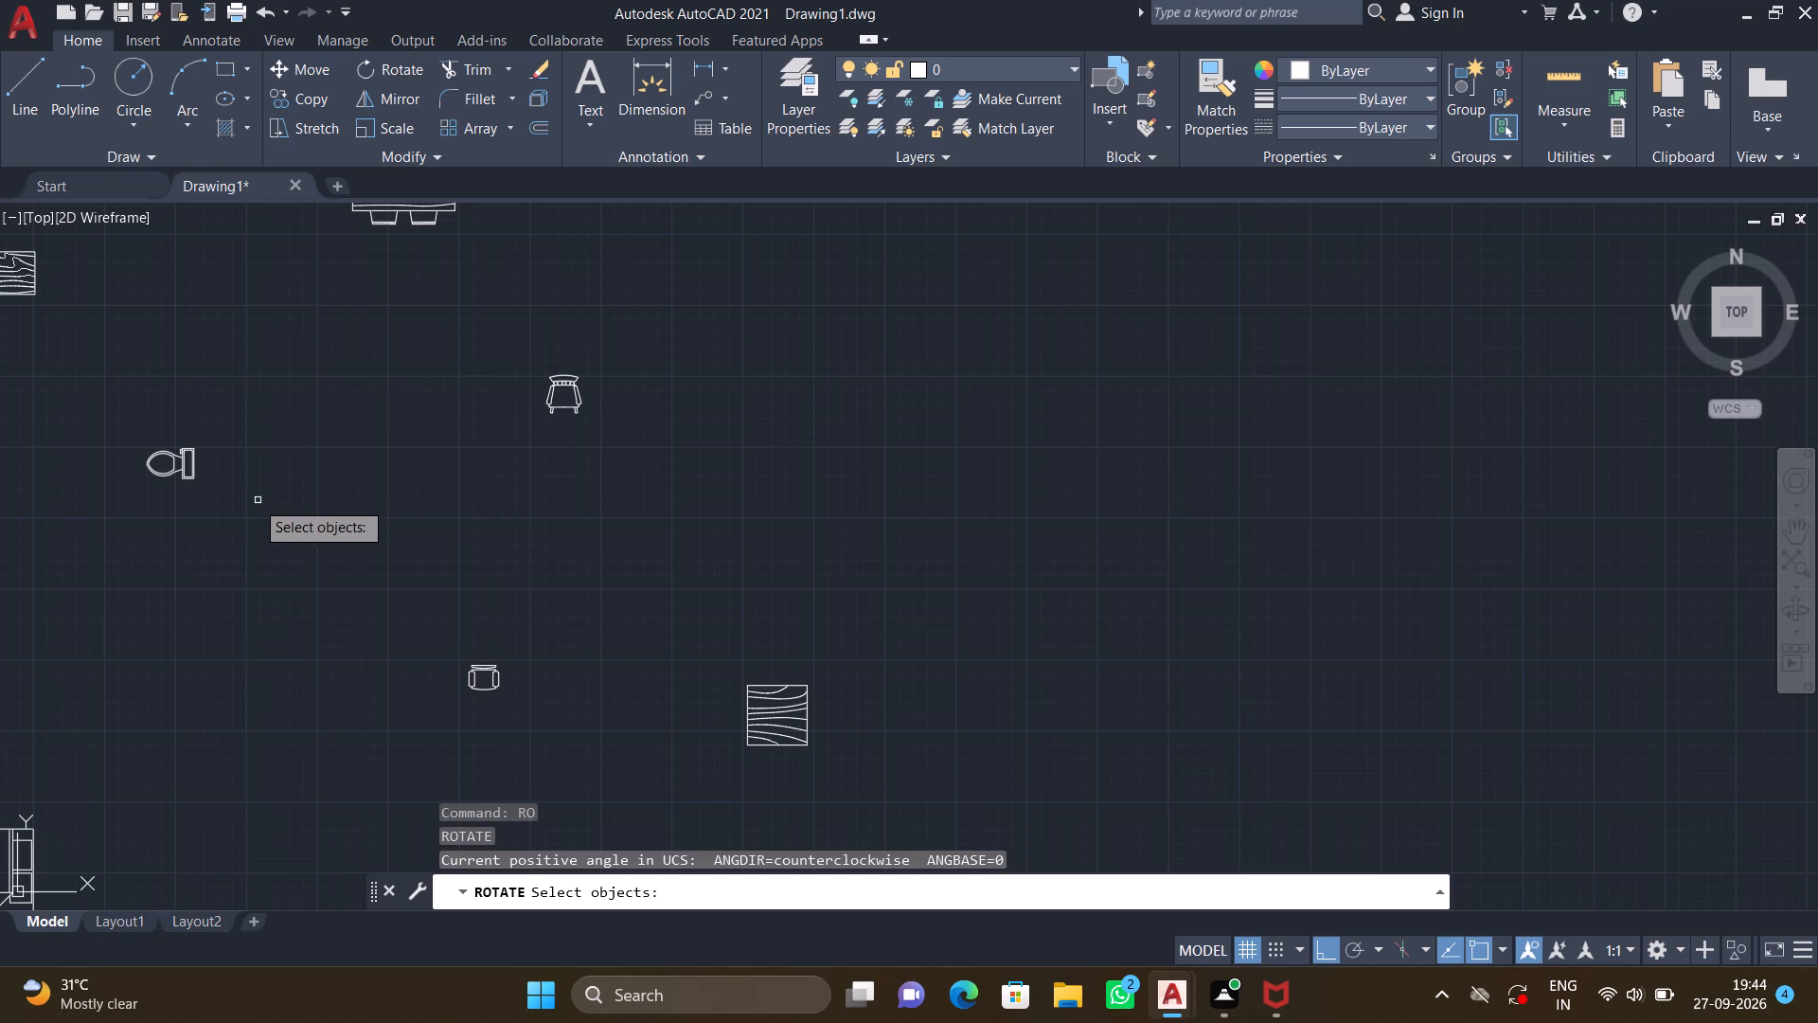
pyautogui.moveTo(248, 514); pyautogui.dragTo(241, 503)
pyautogui.click(81, 372)
pyautogui.press('Return')
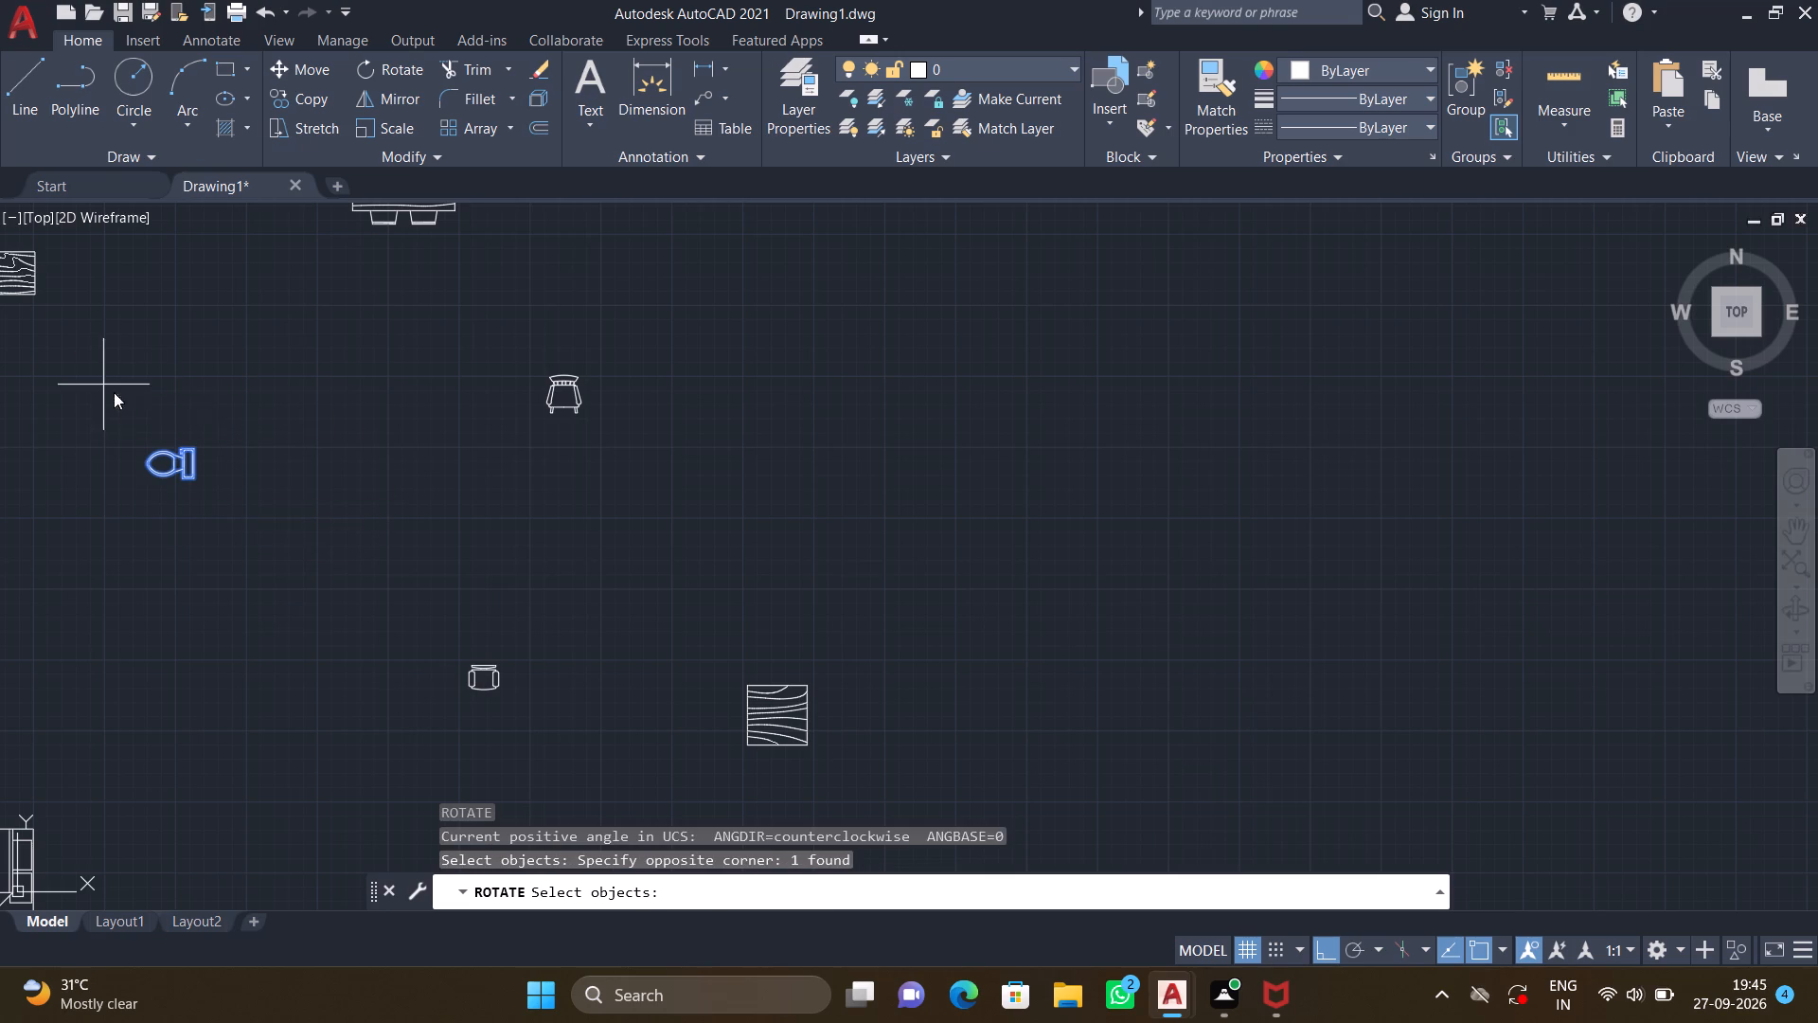
pyautogui.click(198, 457)
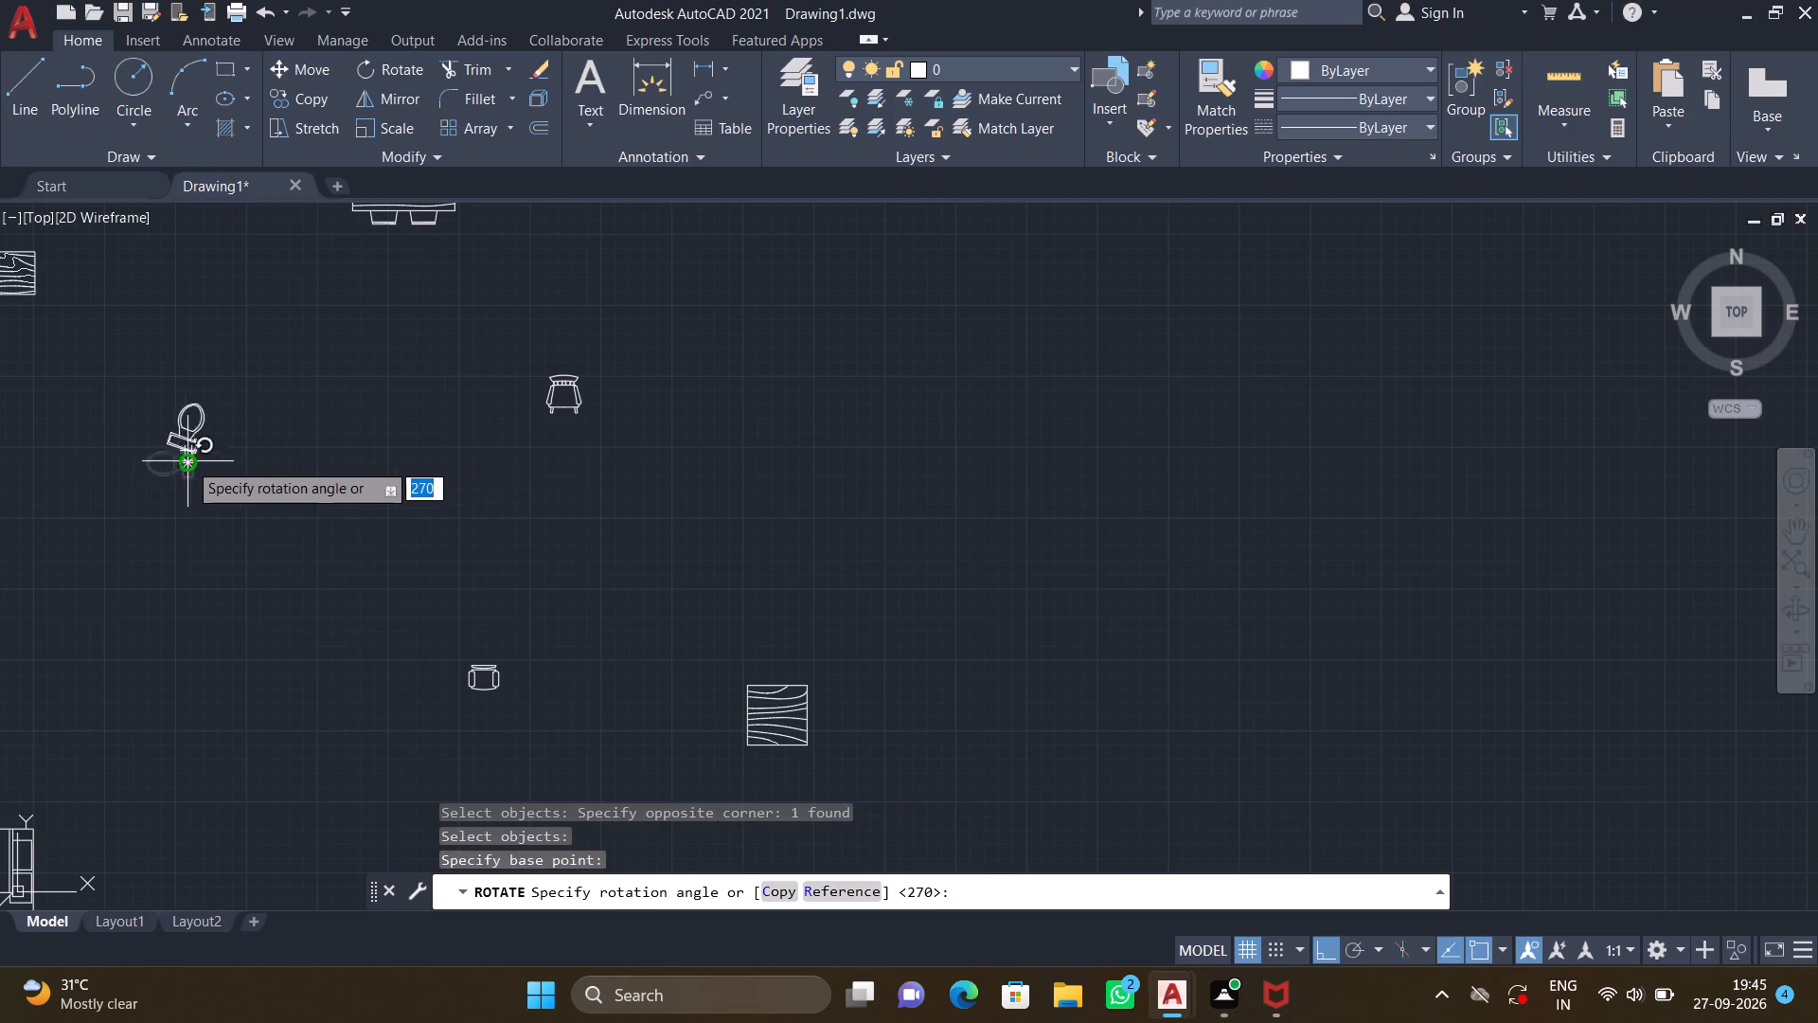
pyautogui.click(58, 434)
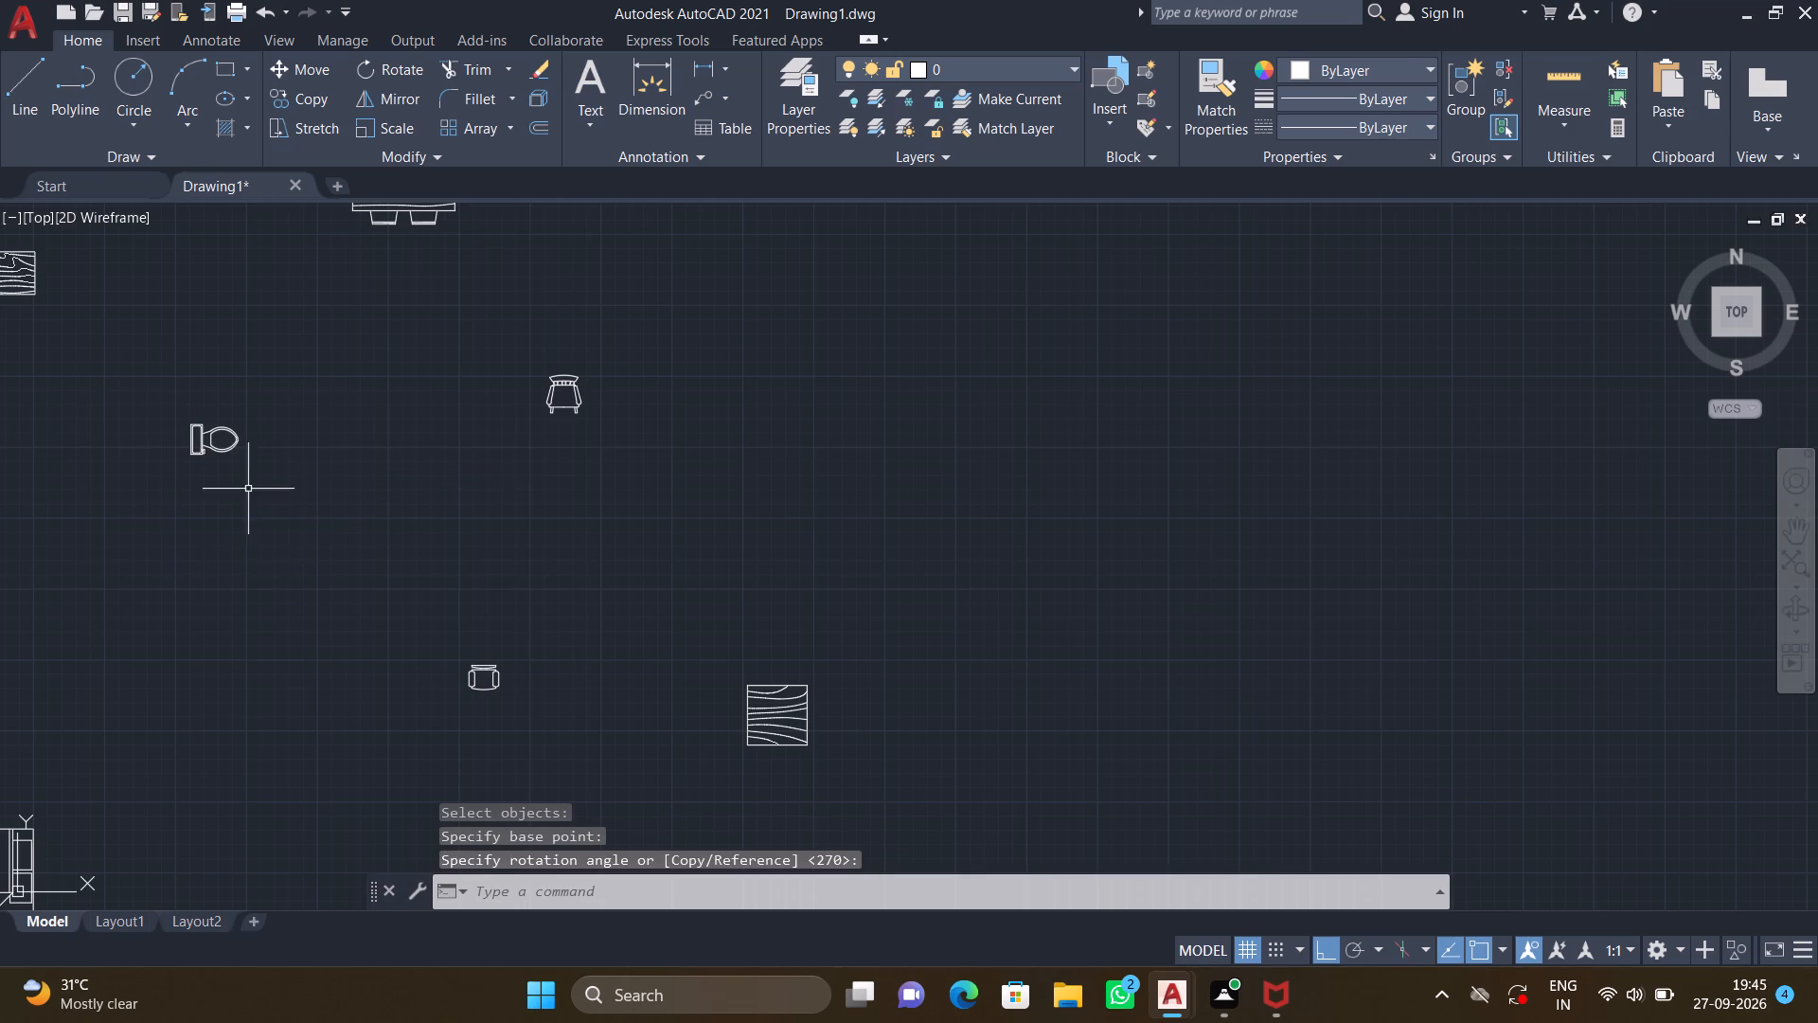
# With Ortho off, copy the turned toilet by its tank's upper corner into the small lower-left room, tank beside the outer left wall above the window.
pyautogui.scroll(2, 236, 474)
pyautogui.moveTo(236, 472); pyautogui.dragTo(372, 557, button='middle')
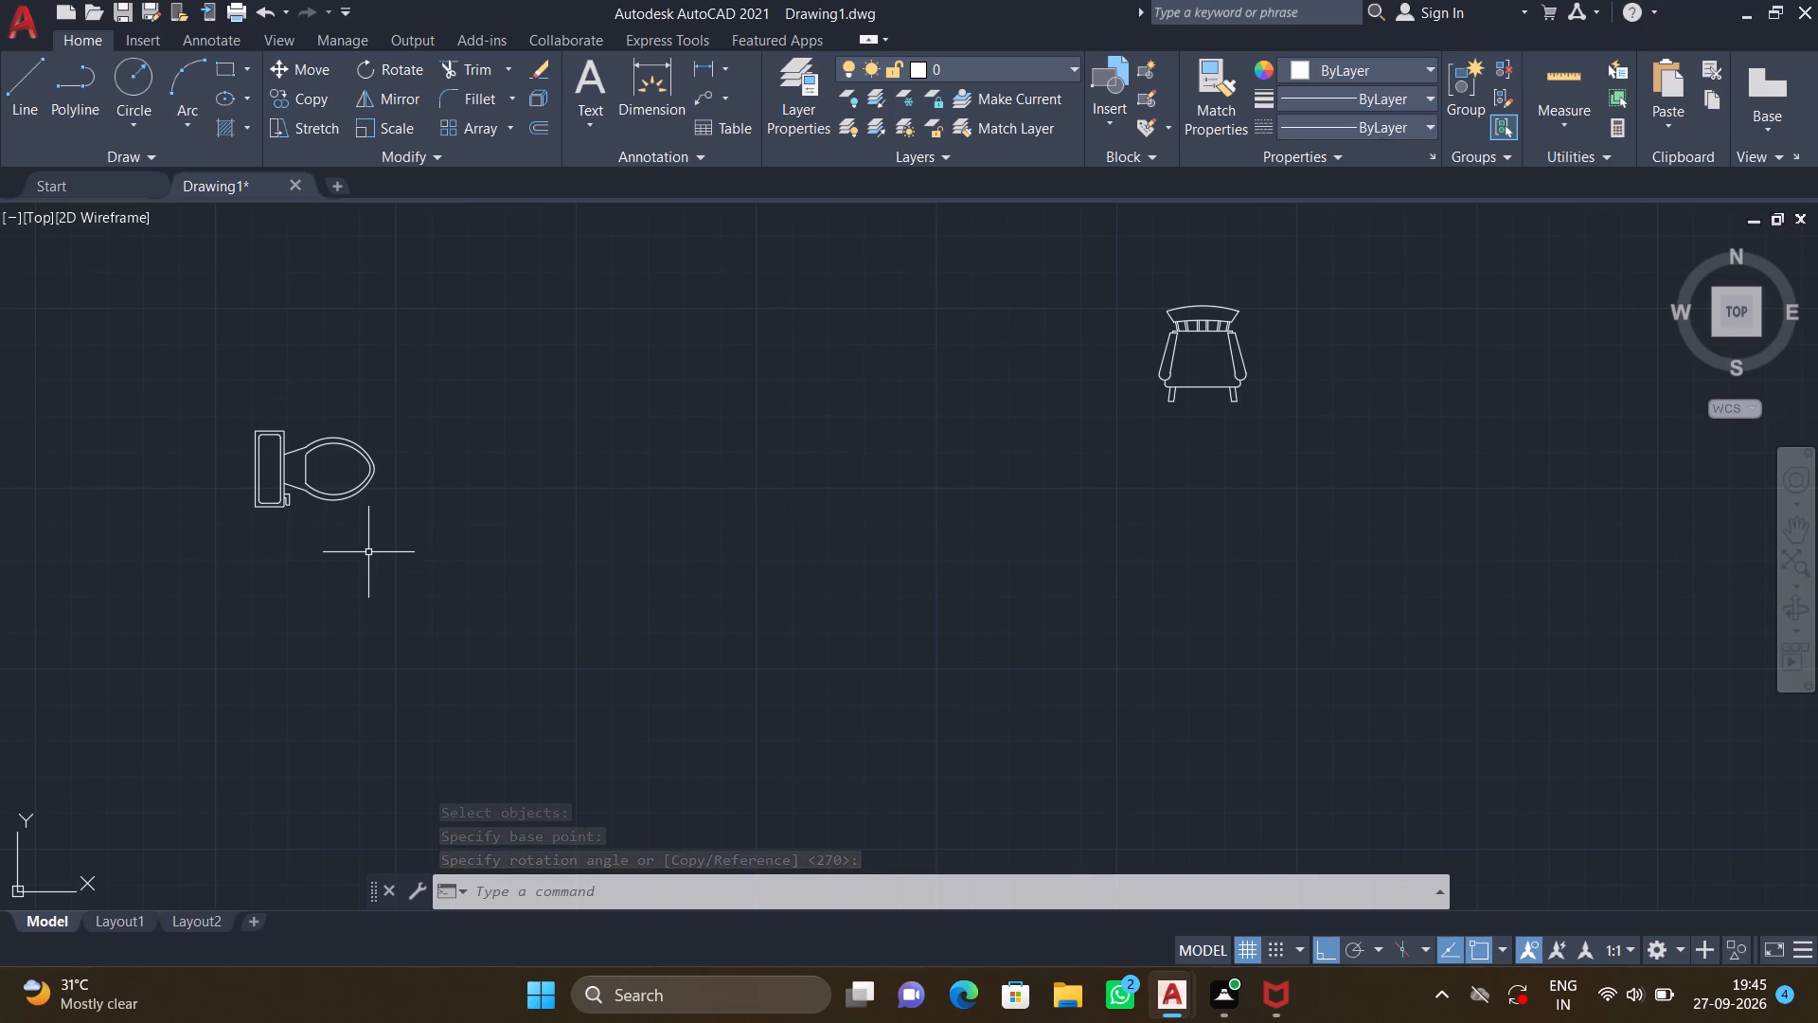
pyautogui.write('CO')
pyautogui.press('Return')
pyautogui.click(419, 543)
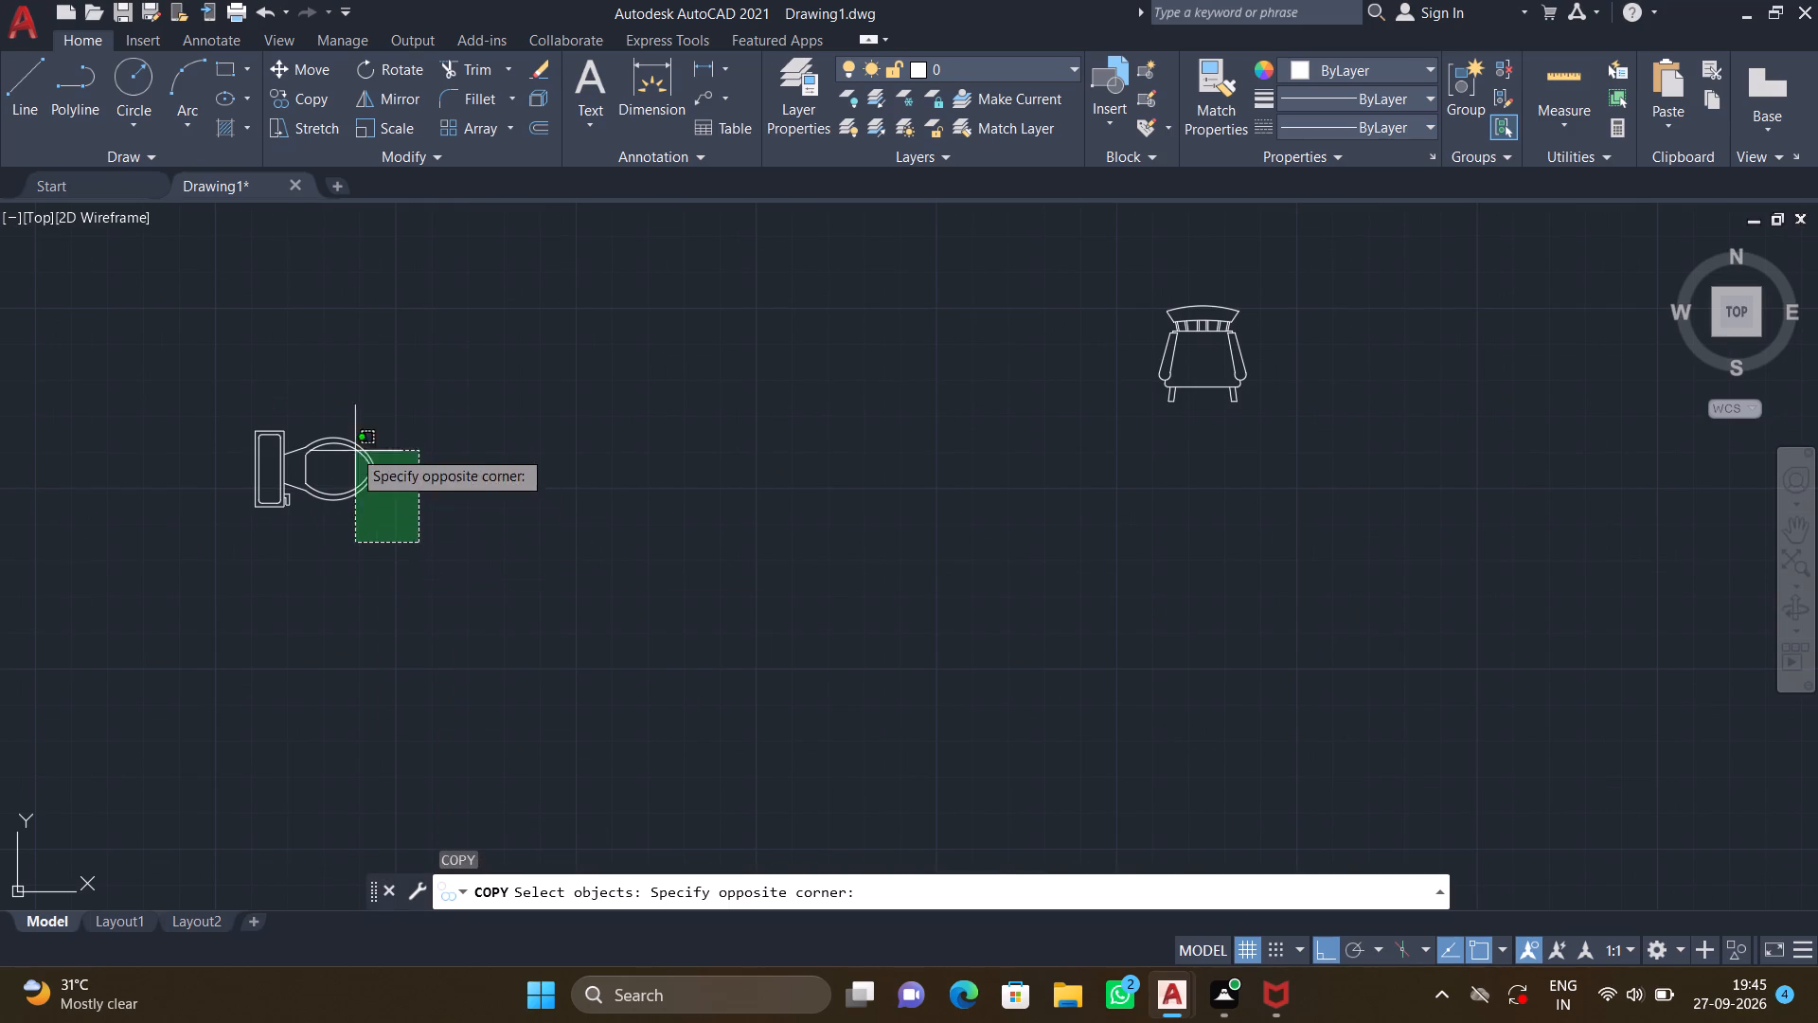
pyautogui.click(190, 353)
pyautogui.press('Return')
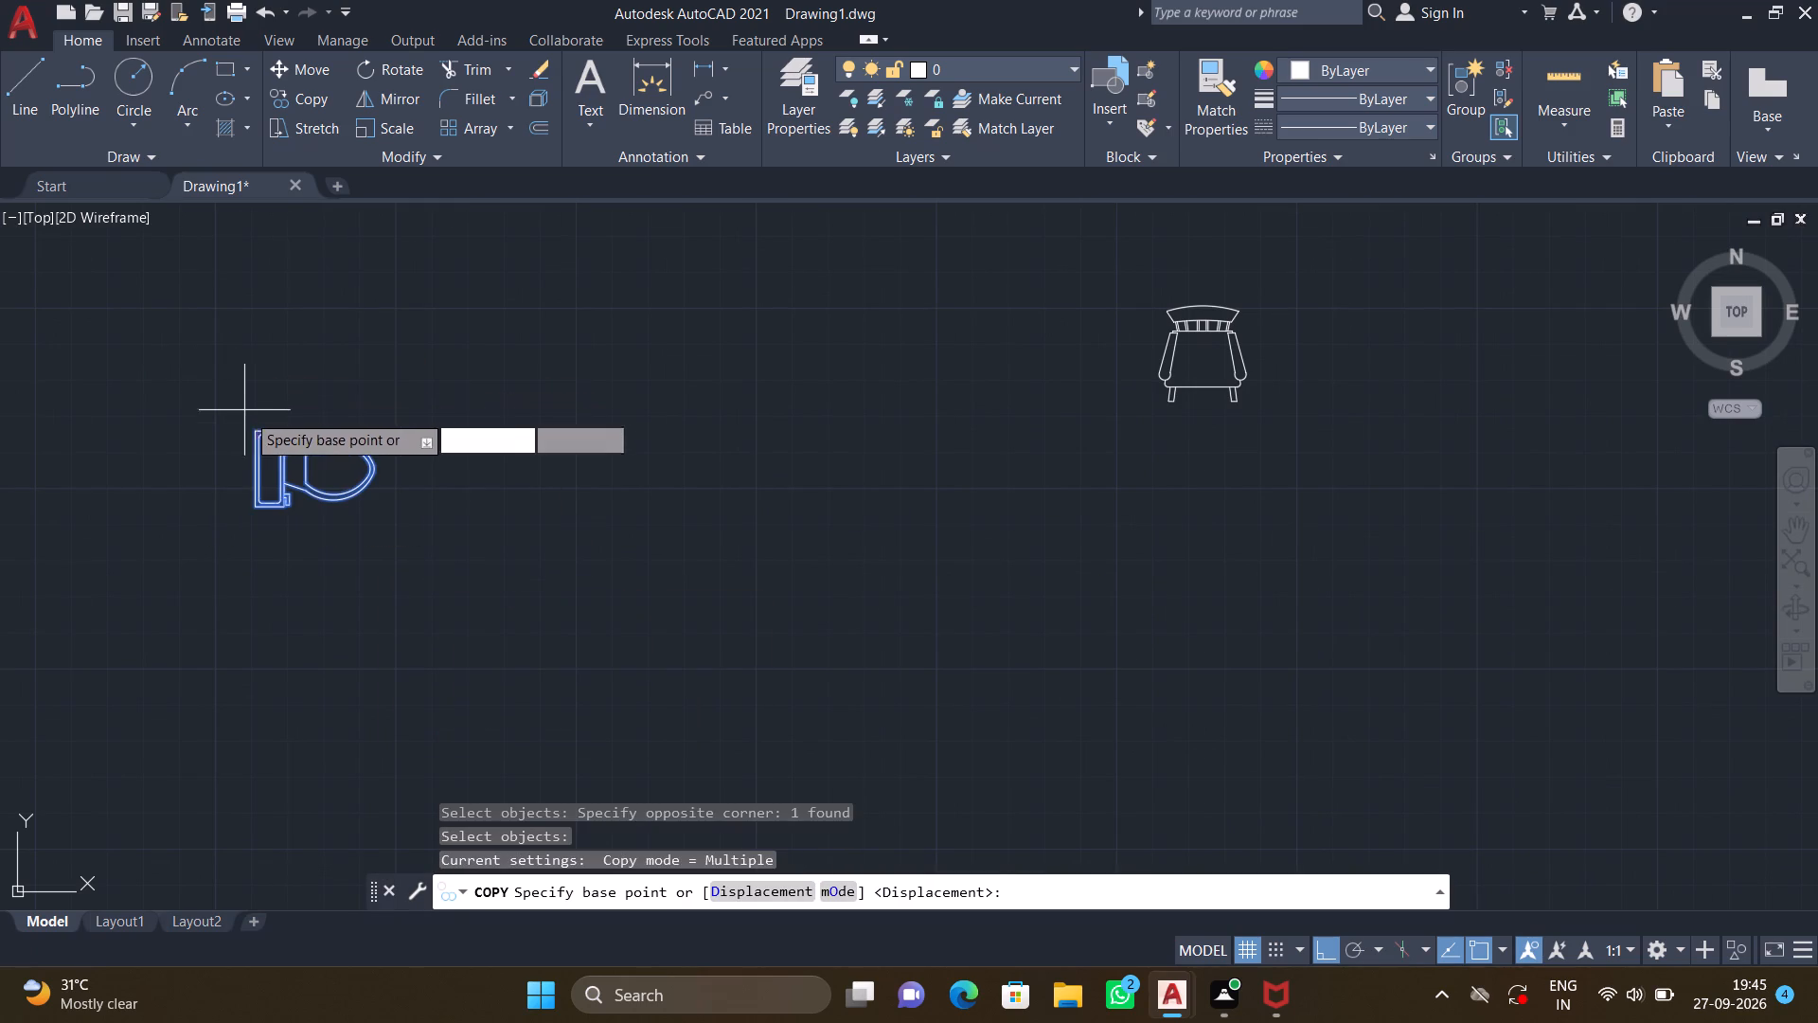
pyautogui.click(254, 429)
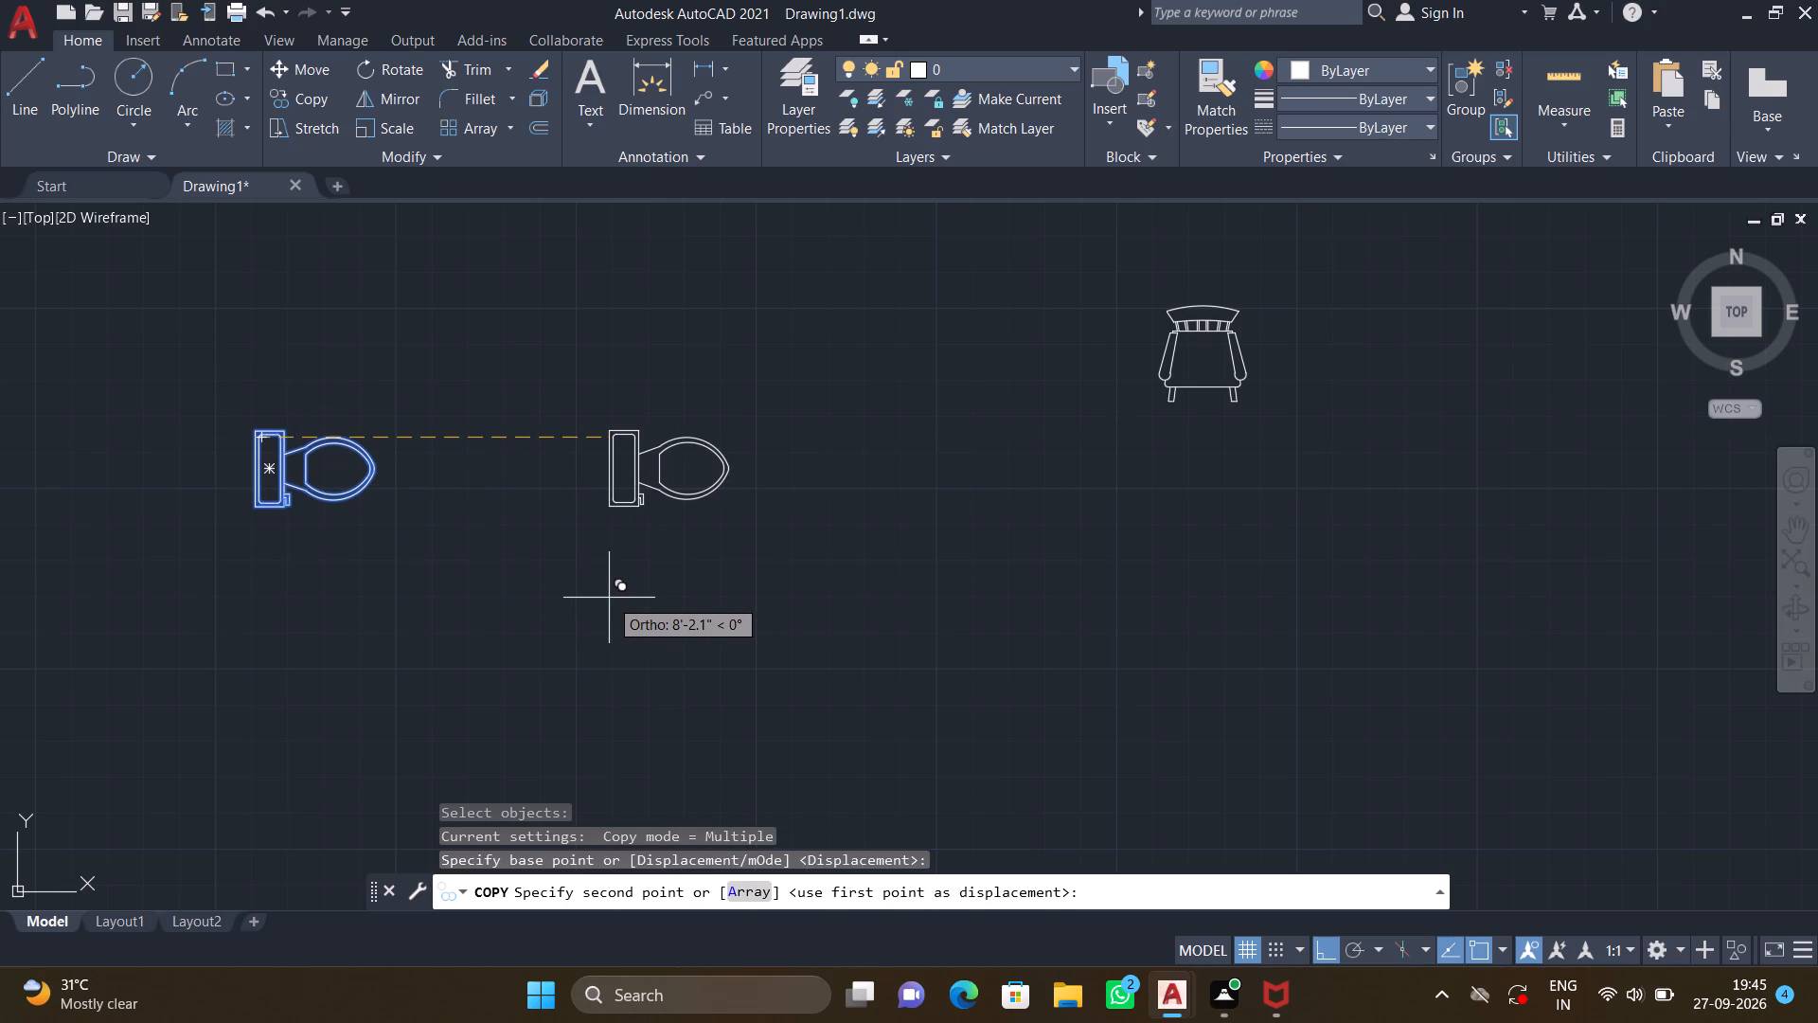
pyautogui.press('F8')
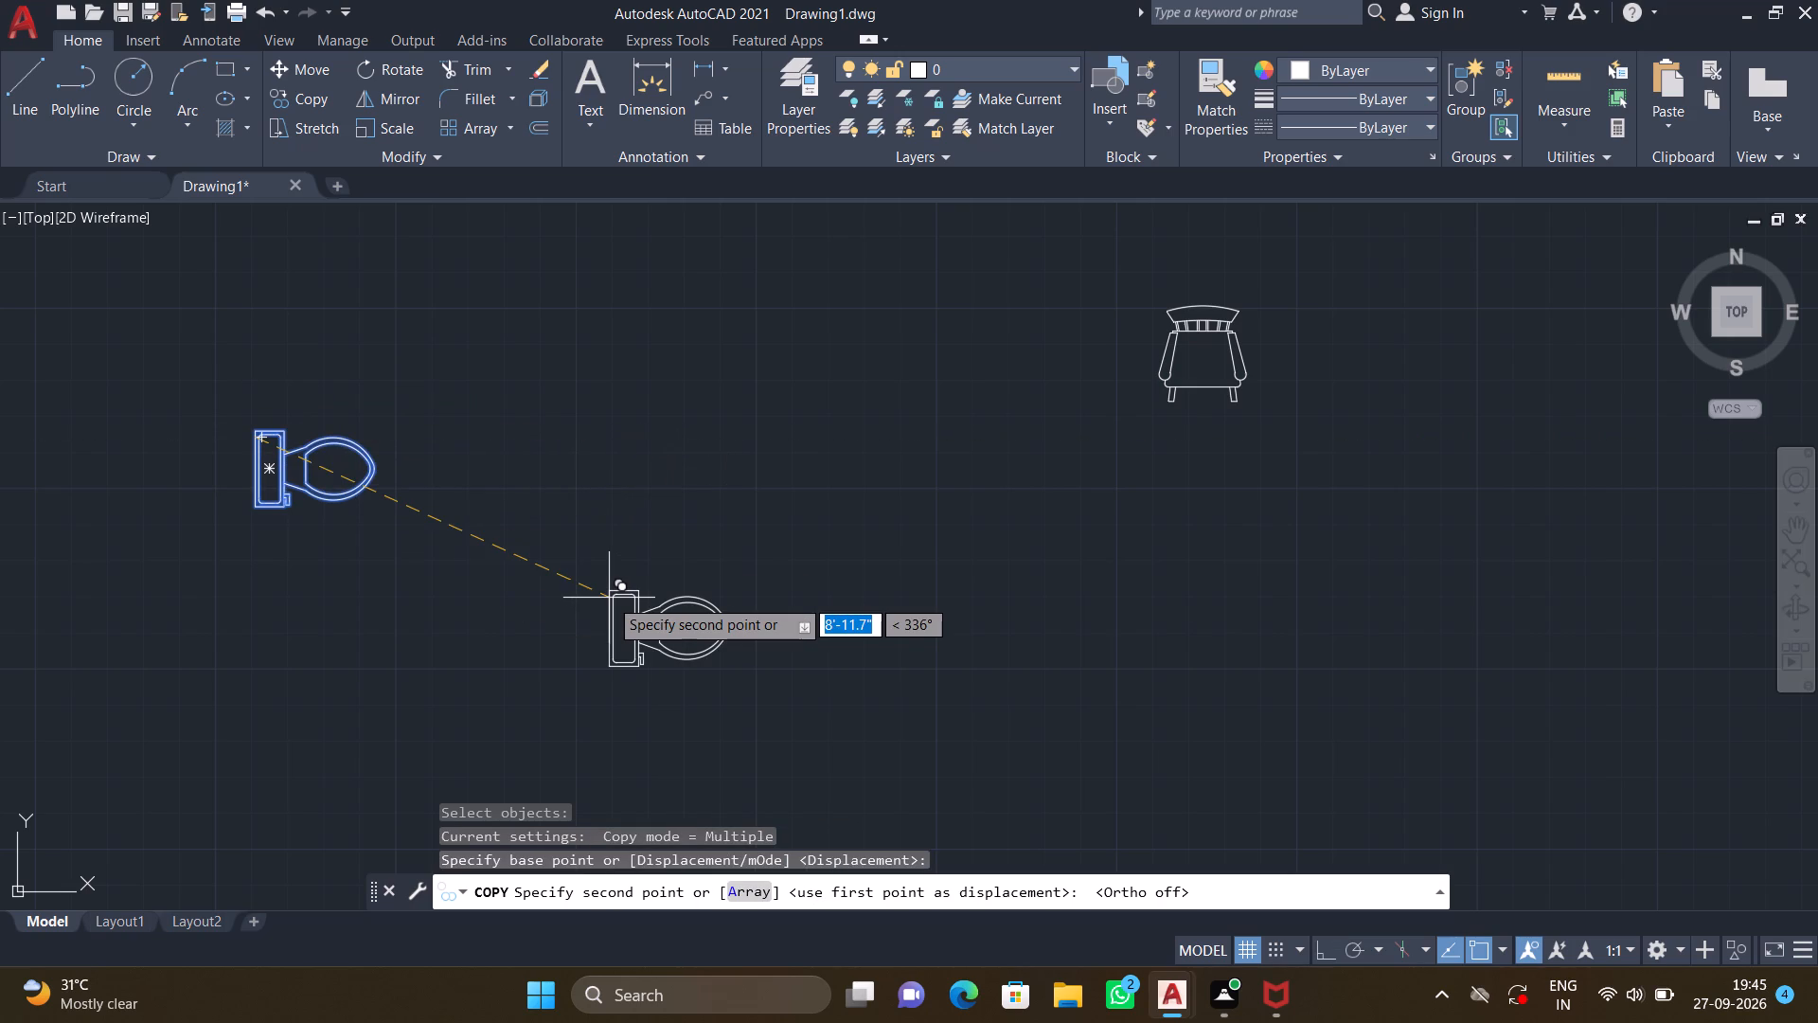
pyautogui.scroll(-3, 613, 596)
pyautogui.moveTo(741, 645); pyautogui.dragTo(302, 508, button='middle')
pyautogui.scroll(-1, 499, 561)
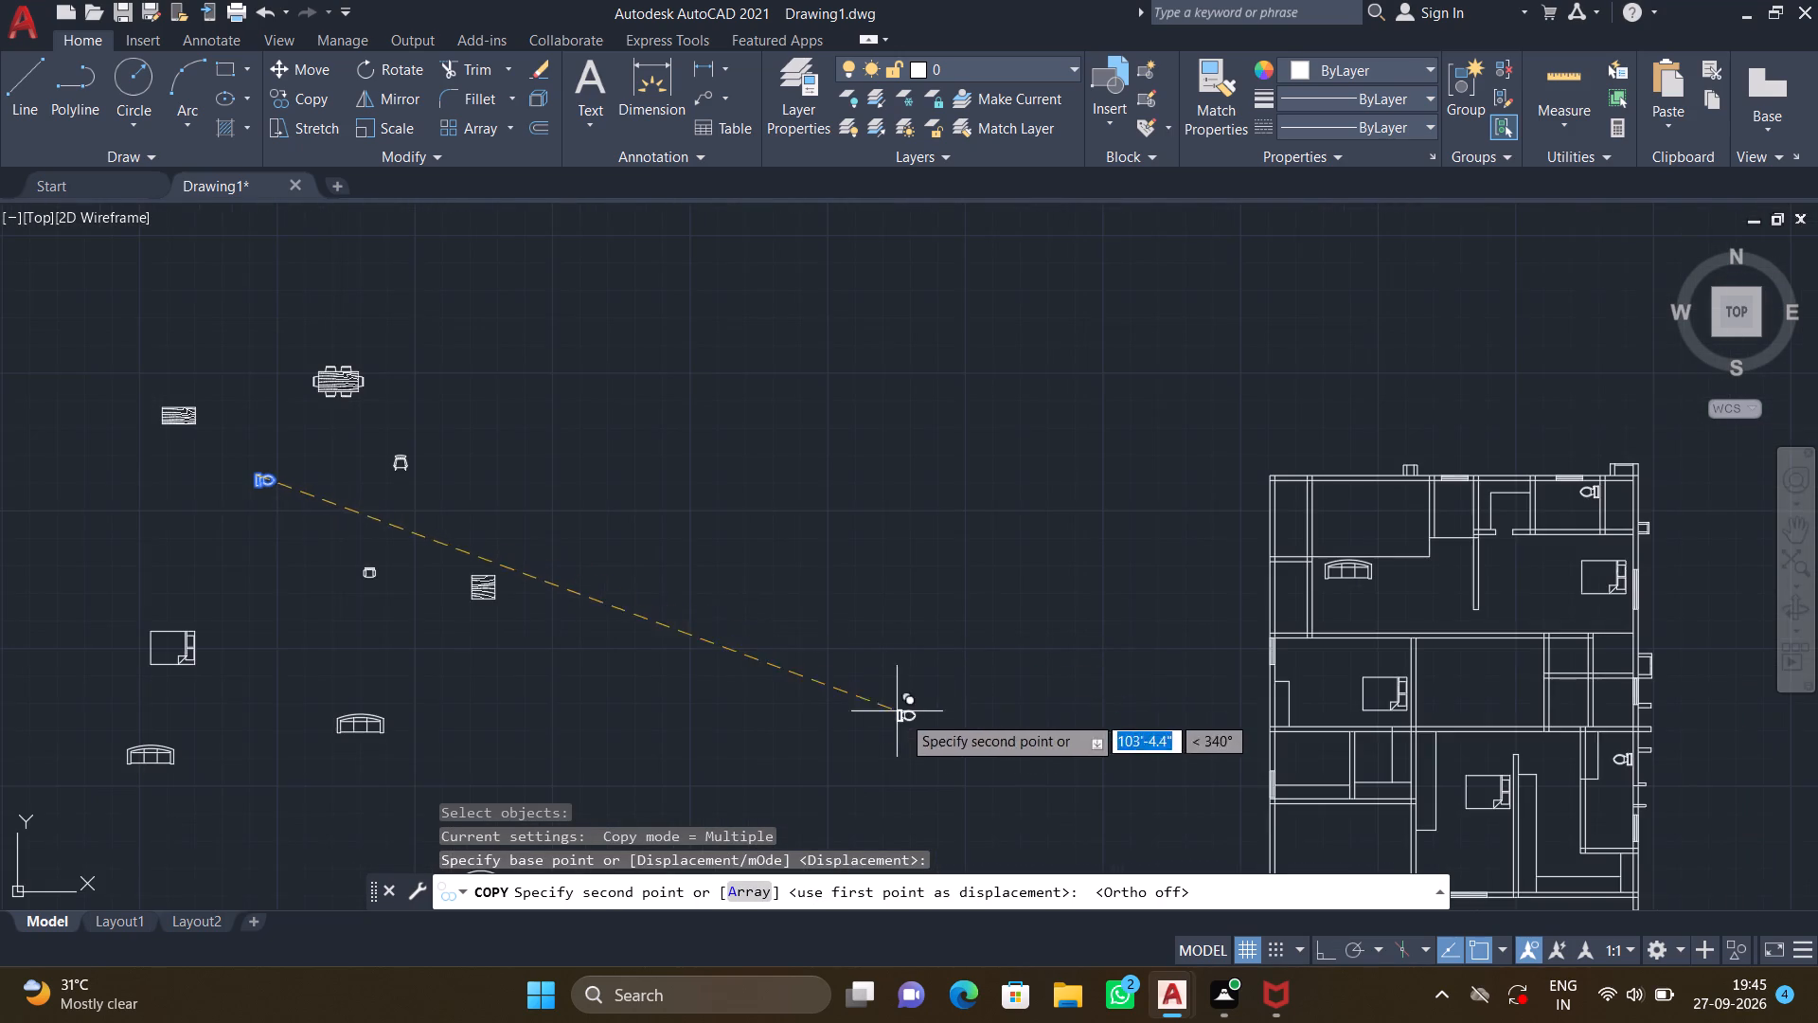
pyautogui.moveTo(886, 706); pyautogui.dragTo(604, 518, button='middle')
pyautogui.scroll(-1, 886, 706)
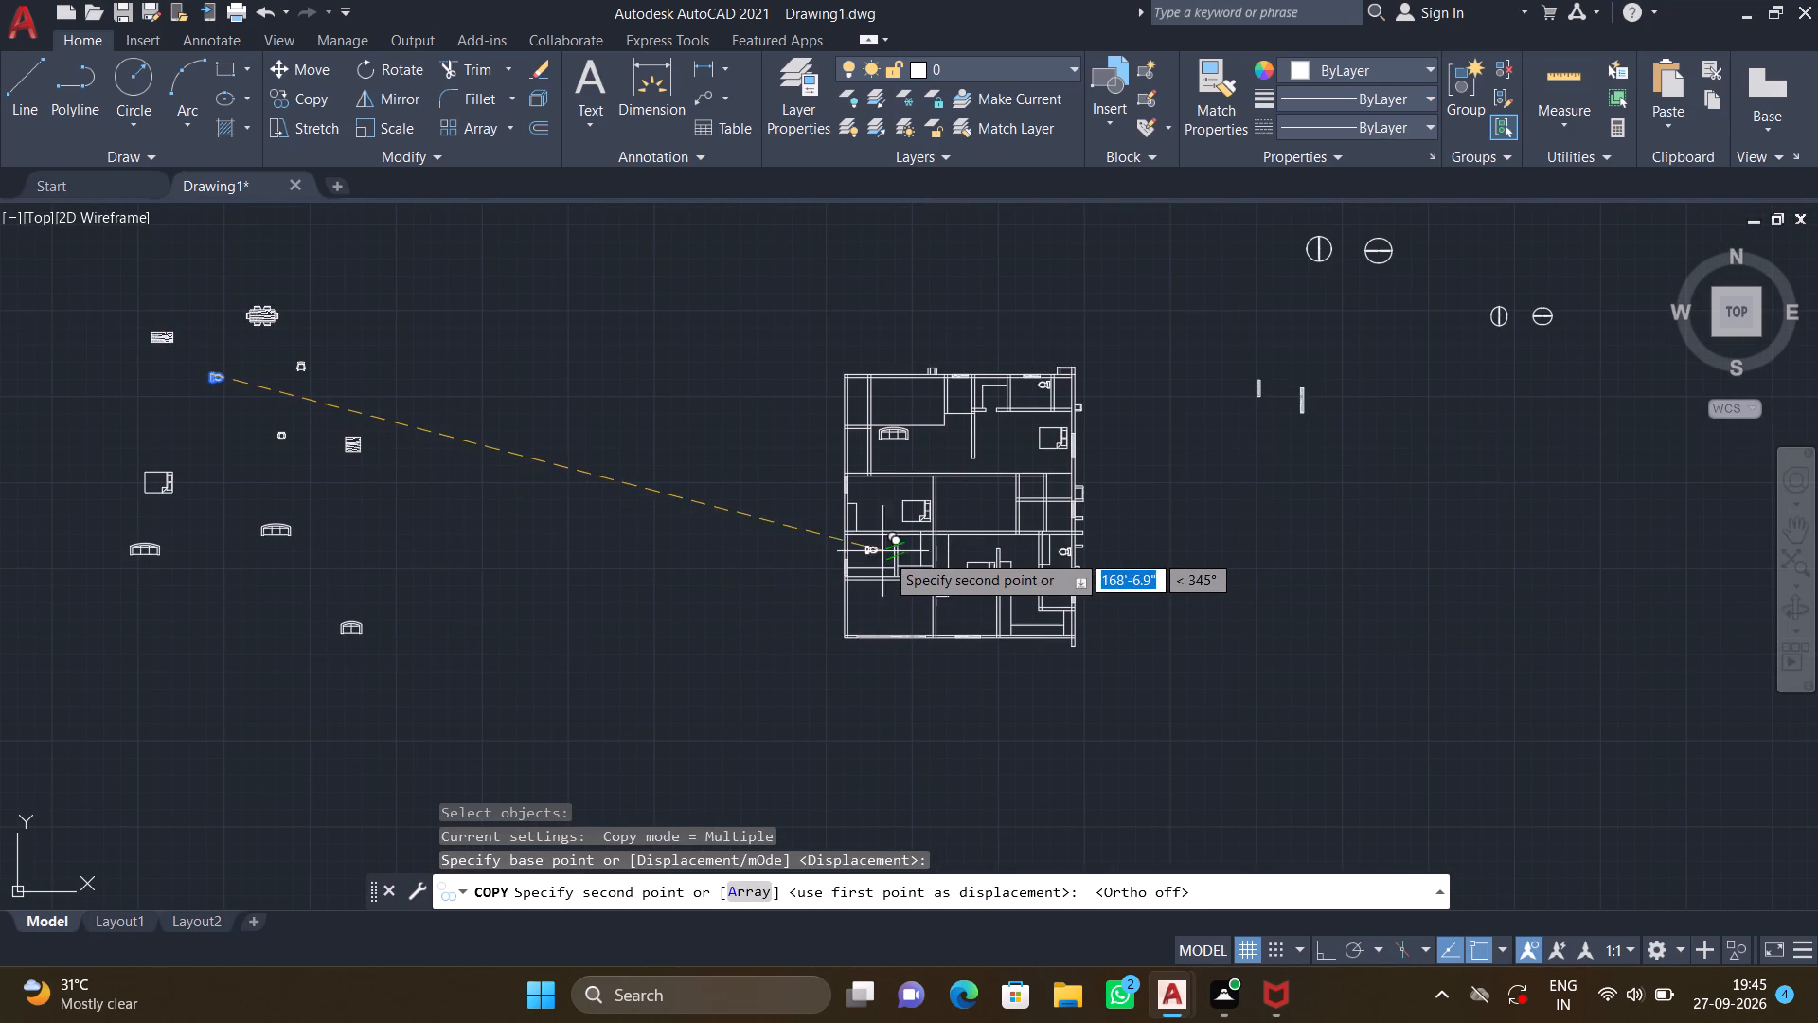
pyautogui.scroll(3, 886, 558)
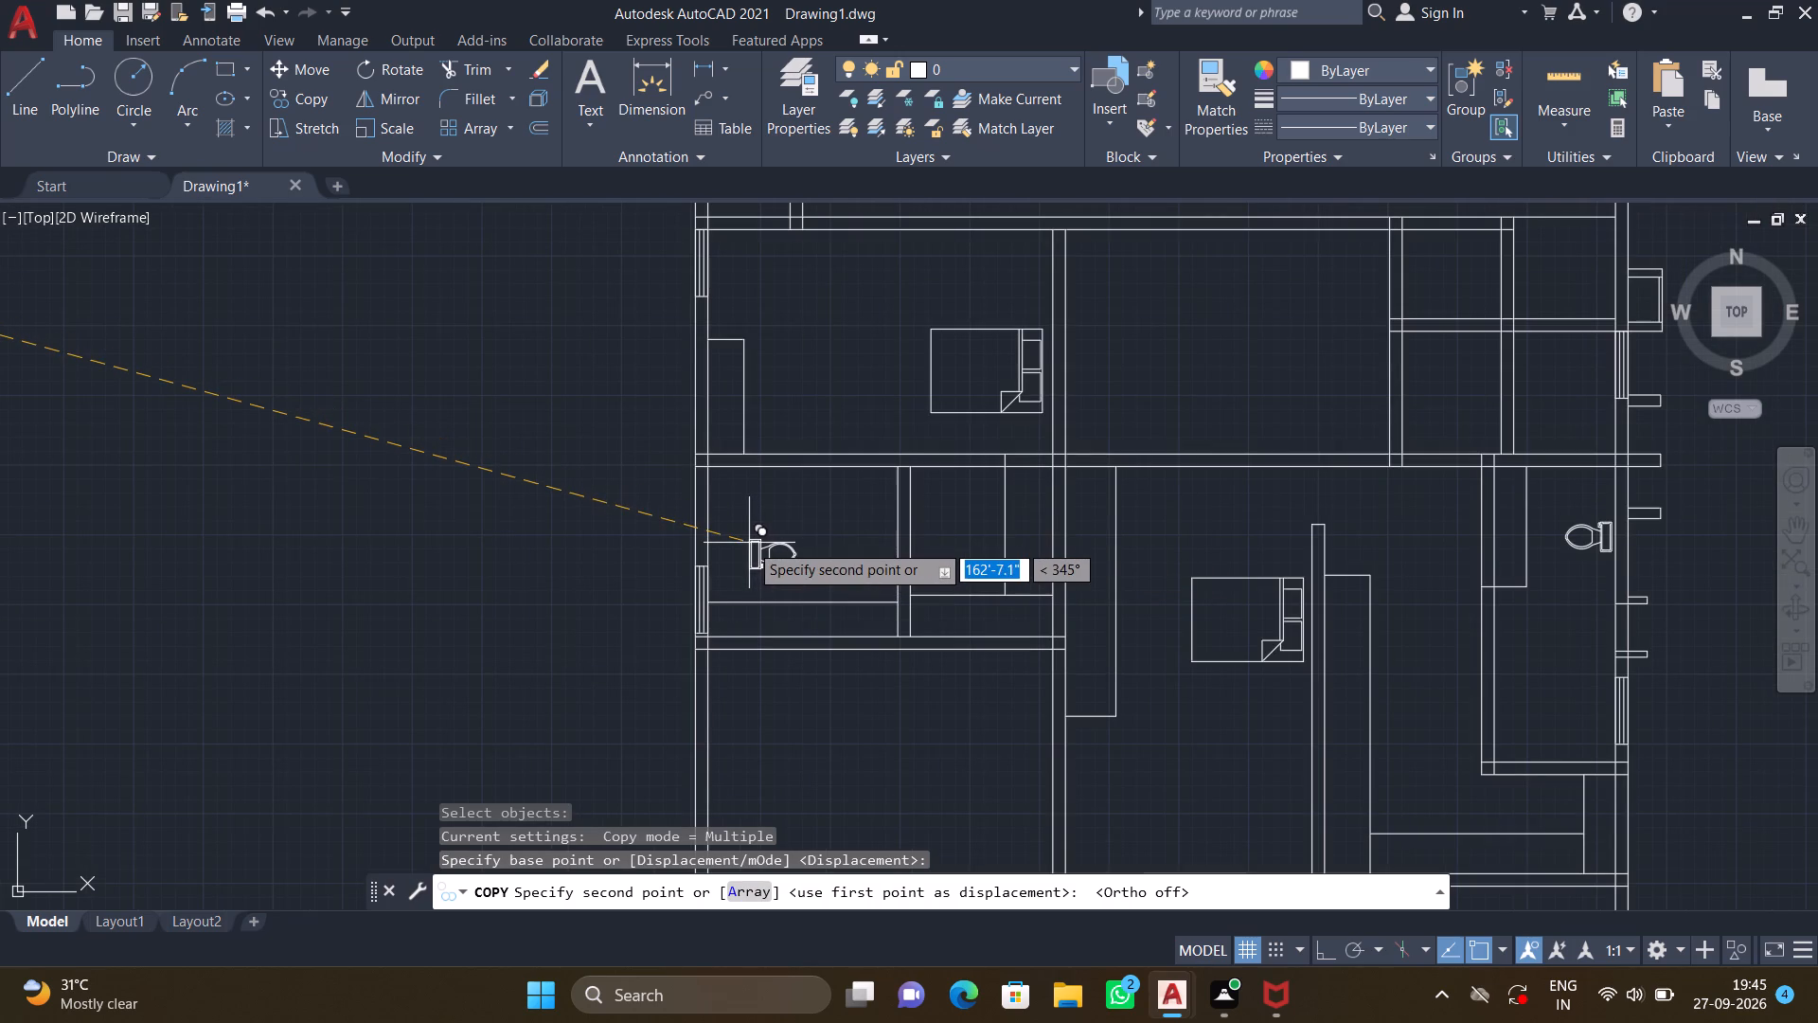
pyautogui.scroll(2, 744, 529)
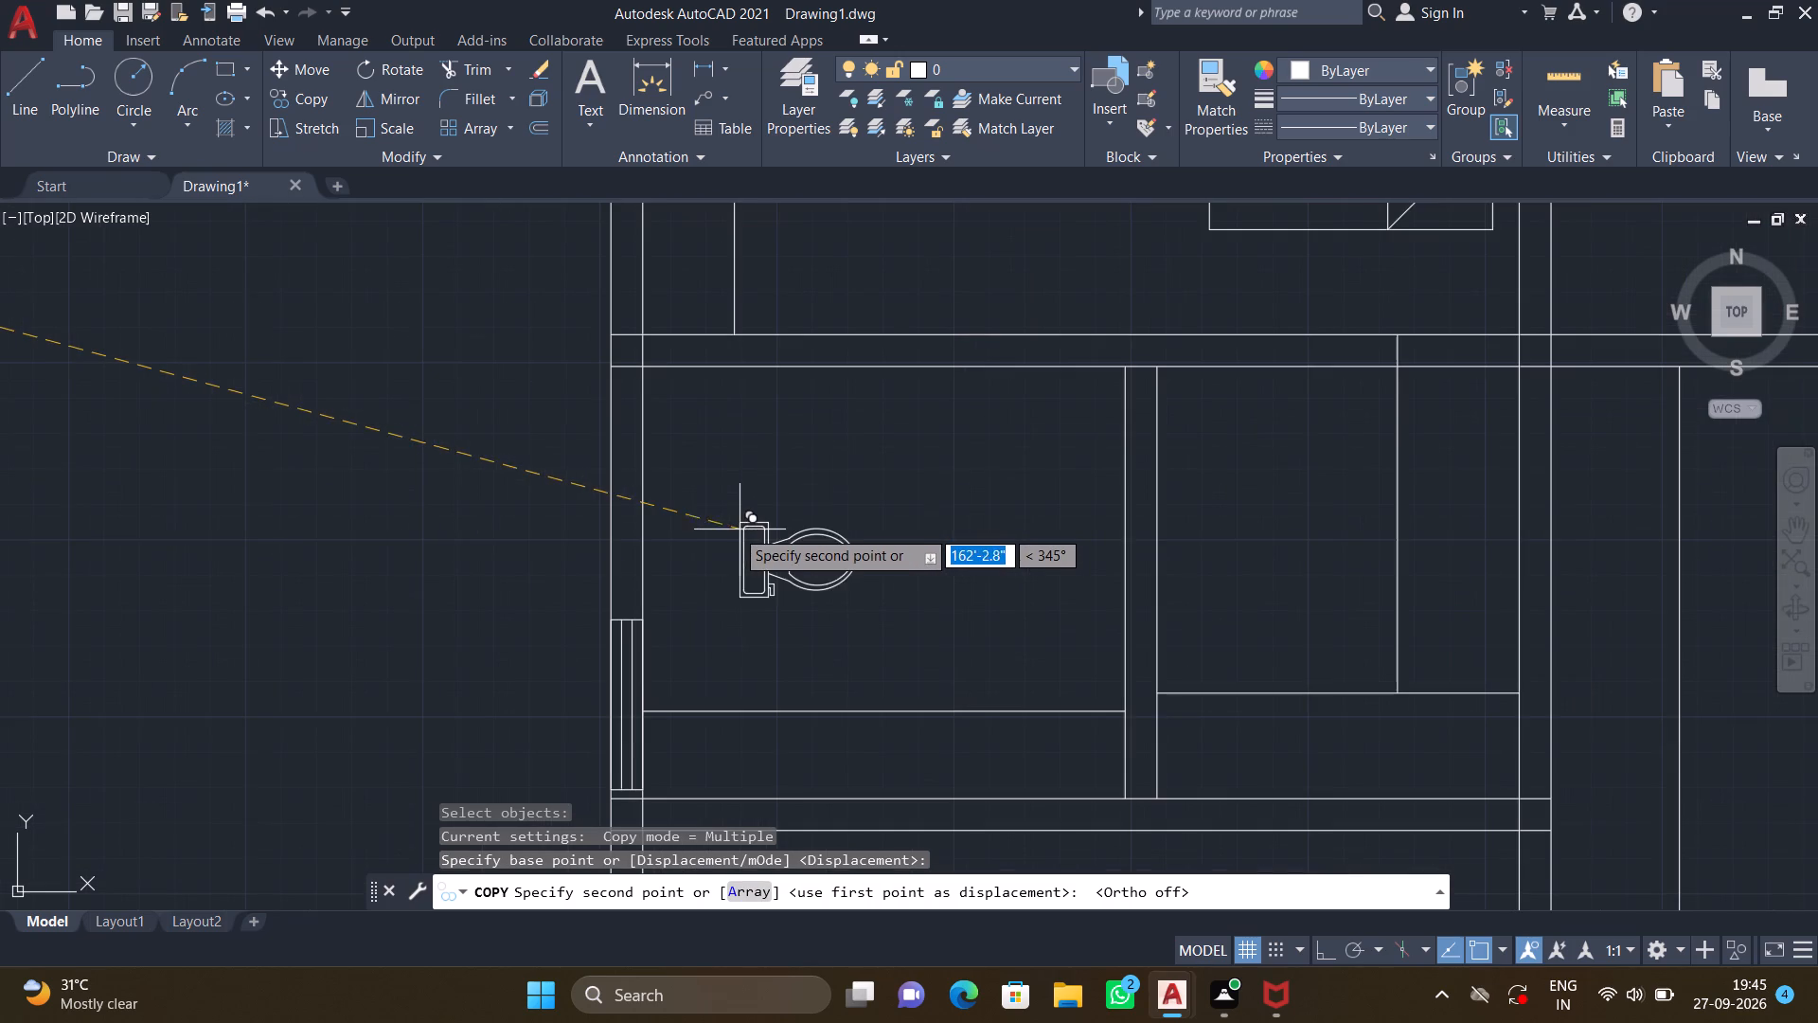
pyautogui.click(660, 520)
pyautogui.press('Return')
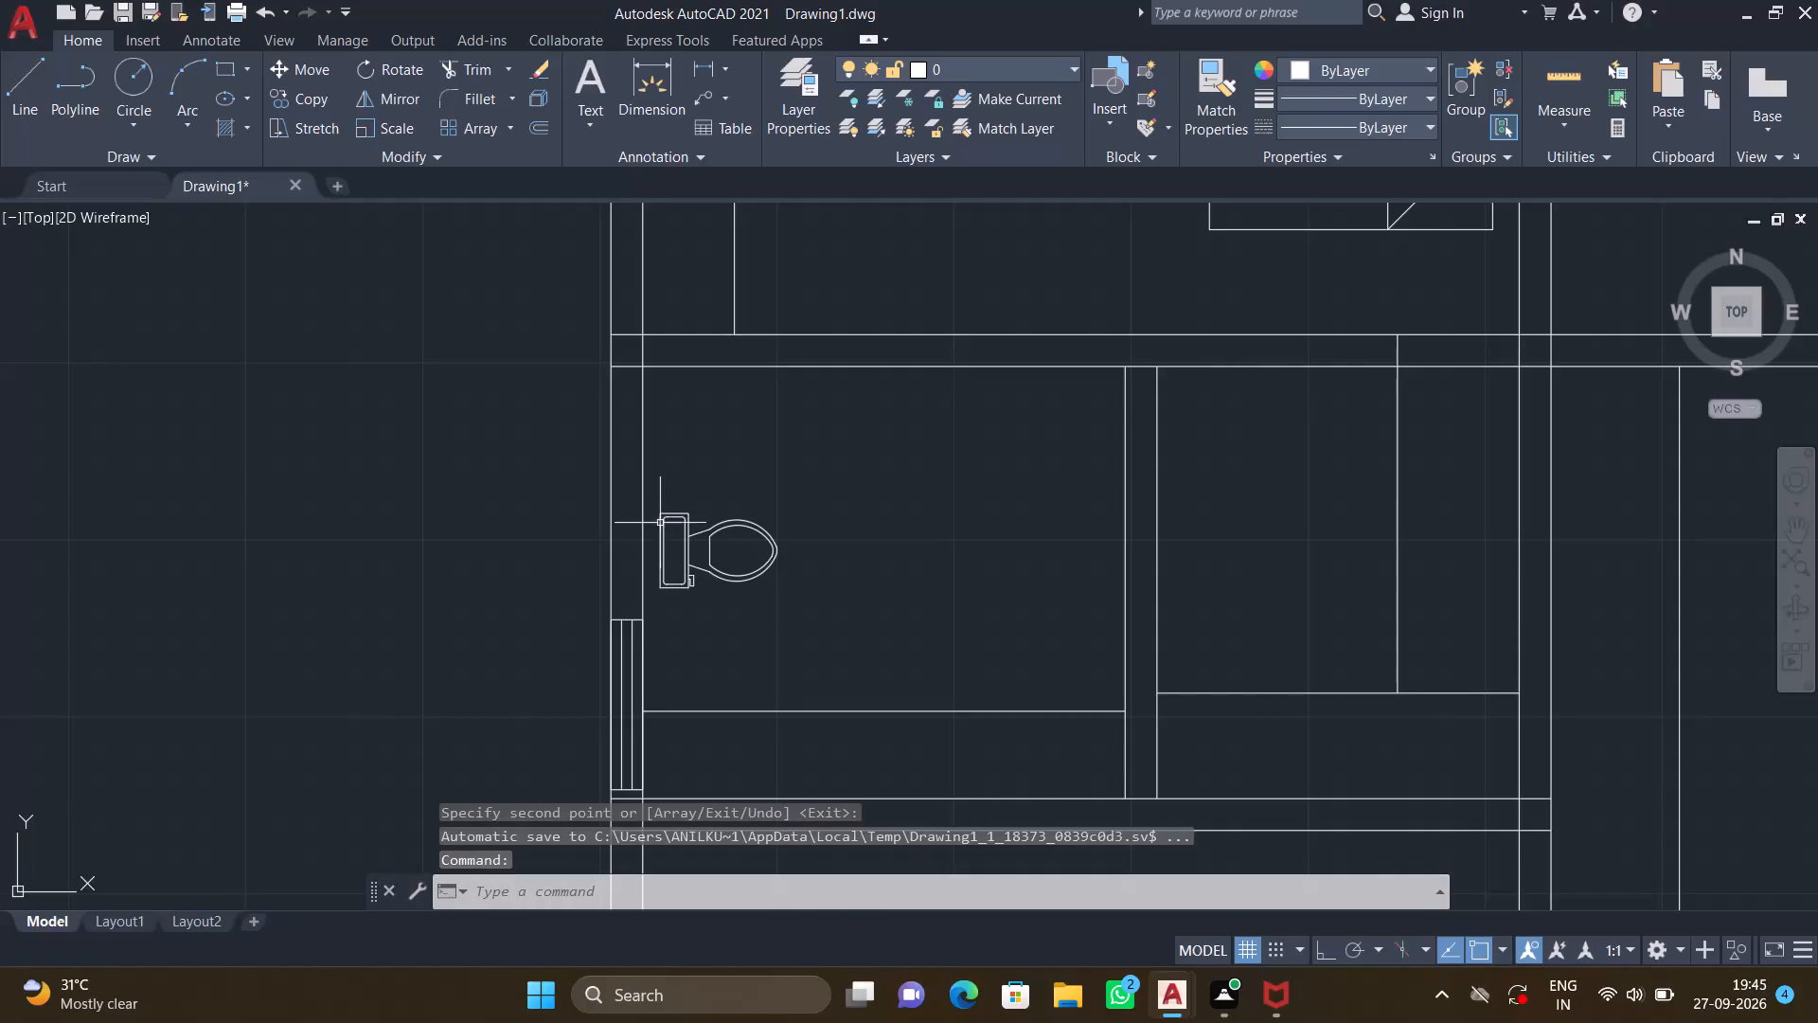
# Save the drawing to the Desktop as FIRST FLOOR in AutoCAD 2018 Drawing format.
pyautogui.scroll(-4, 663, 529)
pyautogui.moveTo(551, 554); pyautogui.dragTo(691, 559, button='middle')
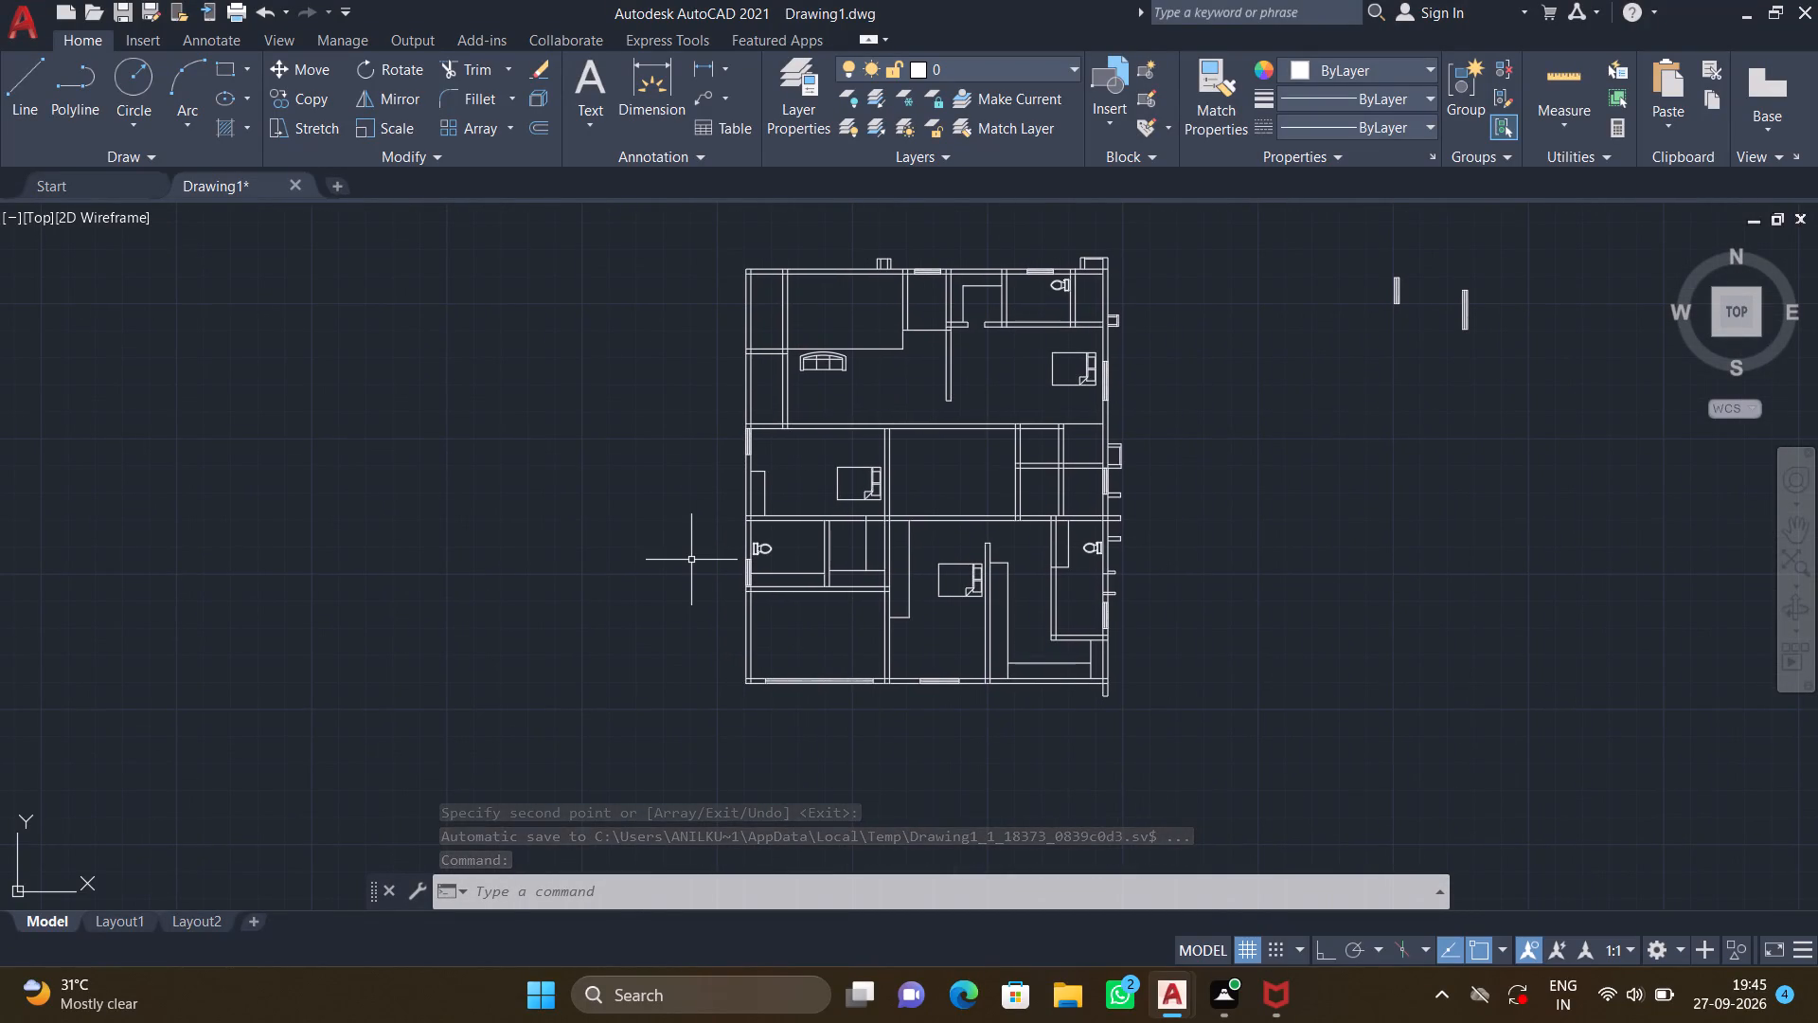
pyautogui.scroll(-2, 712, 574)
pyautogui.moveTo(711, 584); pyautogui.dragTo(751, 594, button='middle')
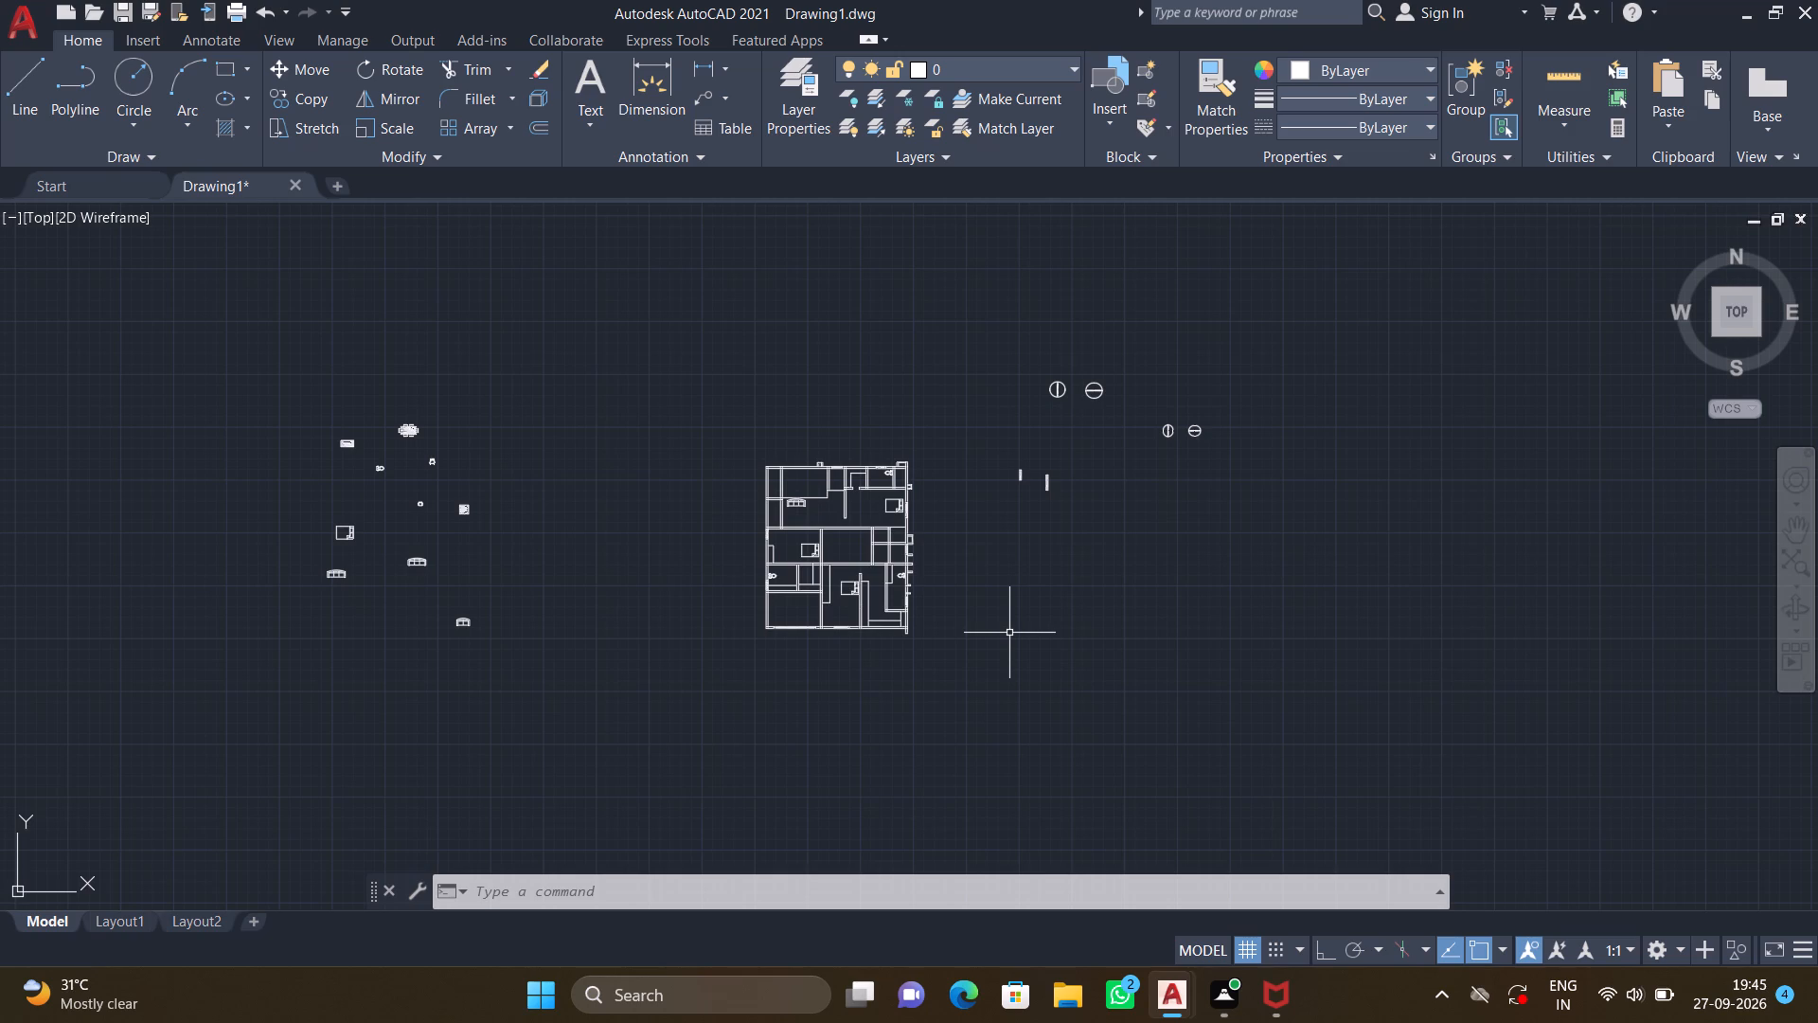
pyautogui.hotkey('ctrl', 's')
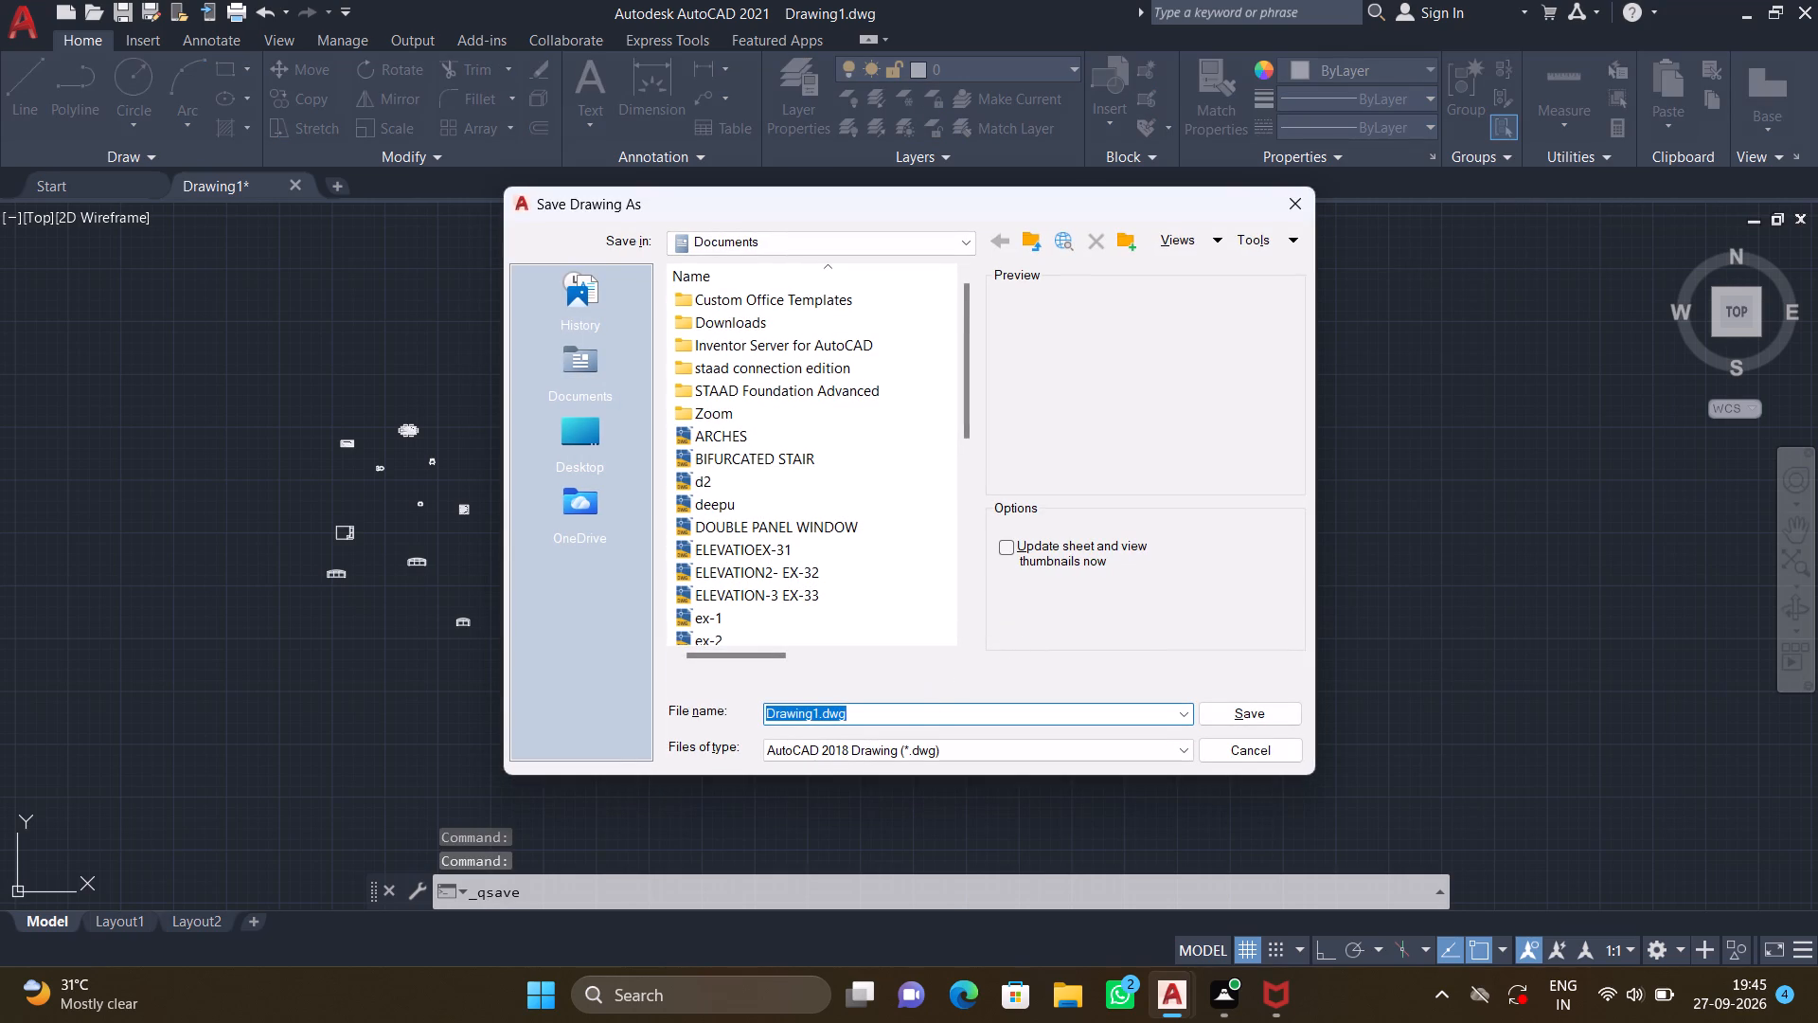
pyautogui.press('BackSpace')
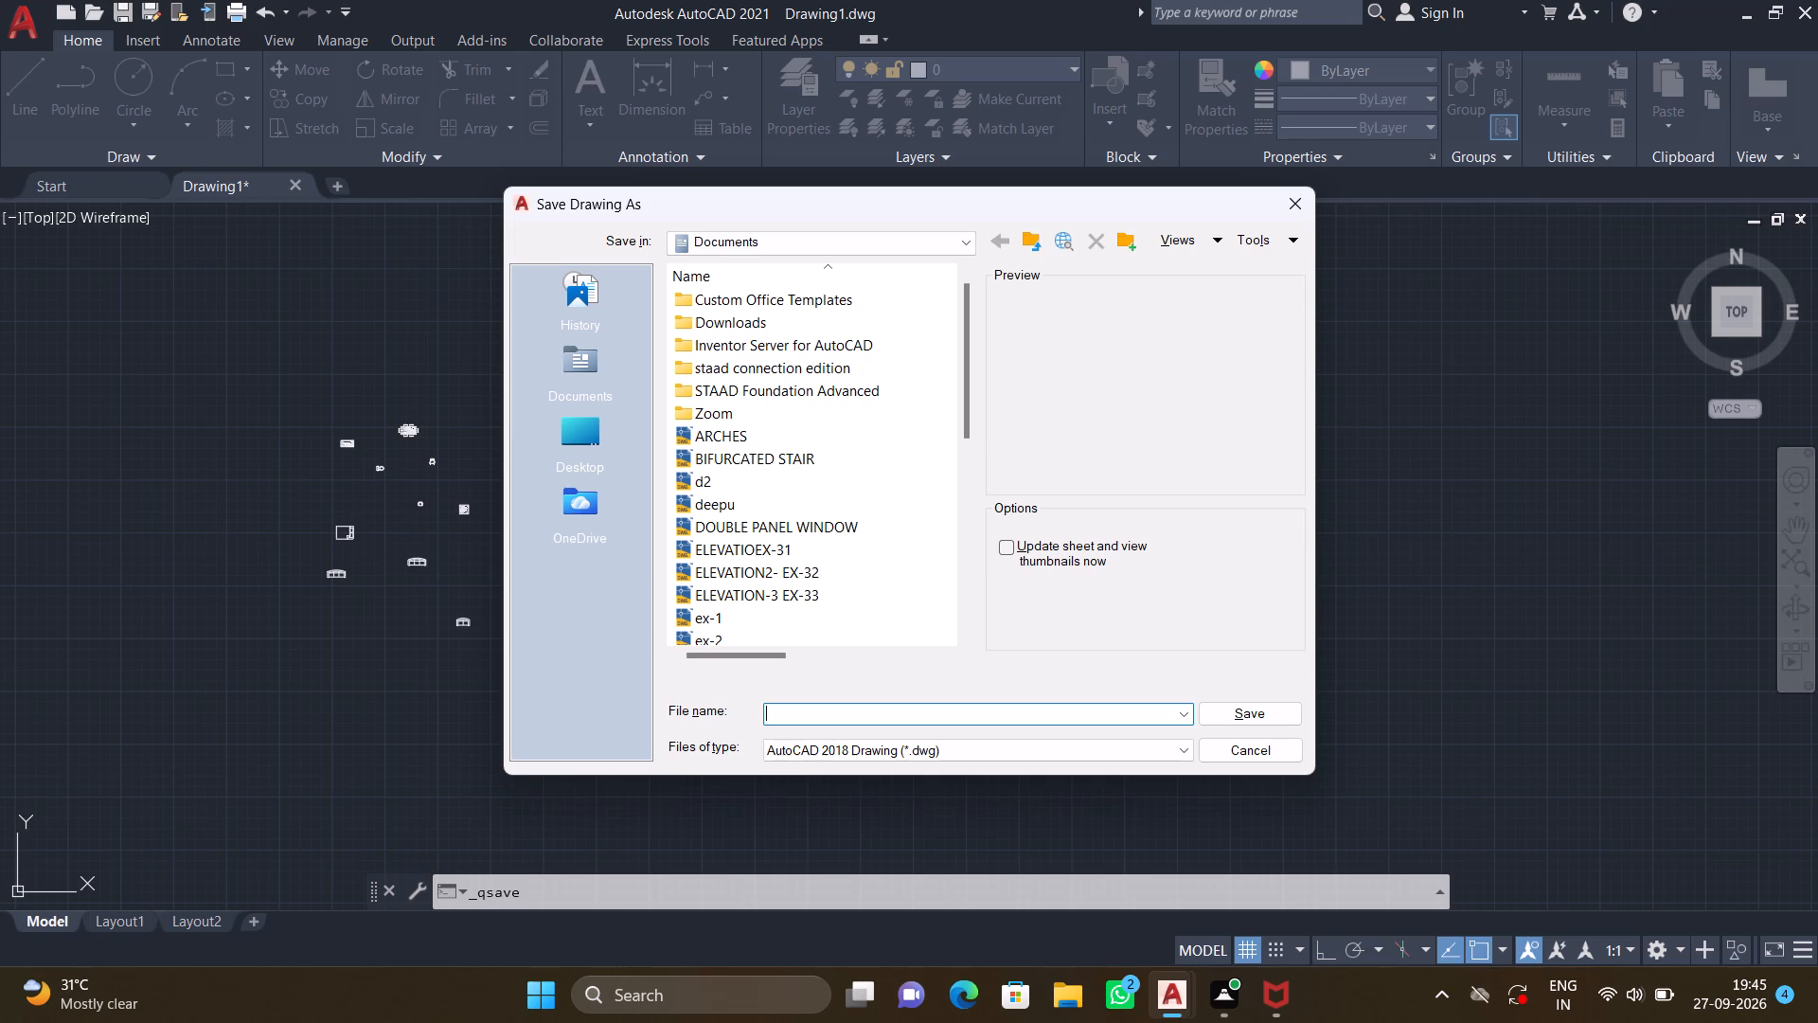
pyautogui.write('FI')
pyautogui.write('RST FLOOR')
pyautogui.click(581, 432)
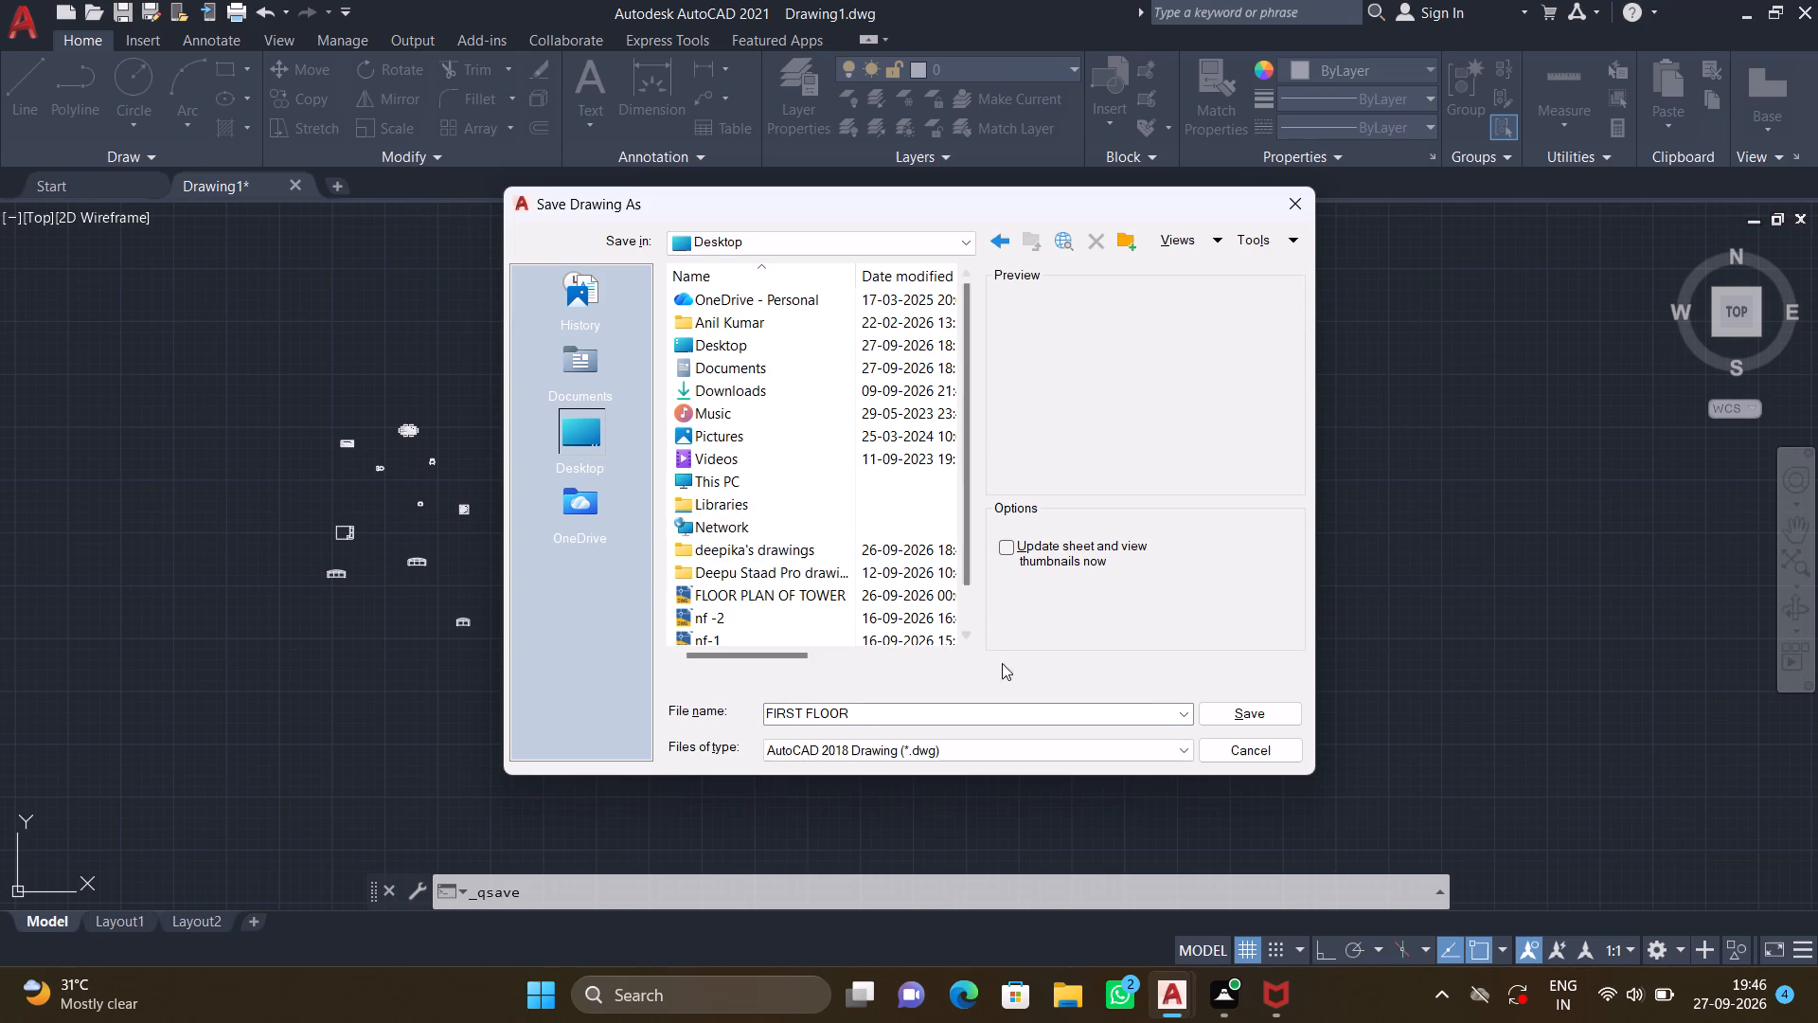
pyautogui.click(1227, 713)
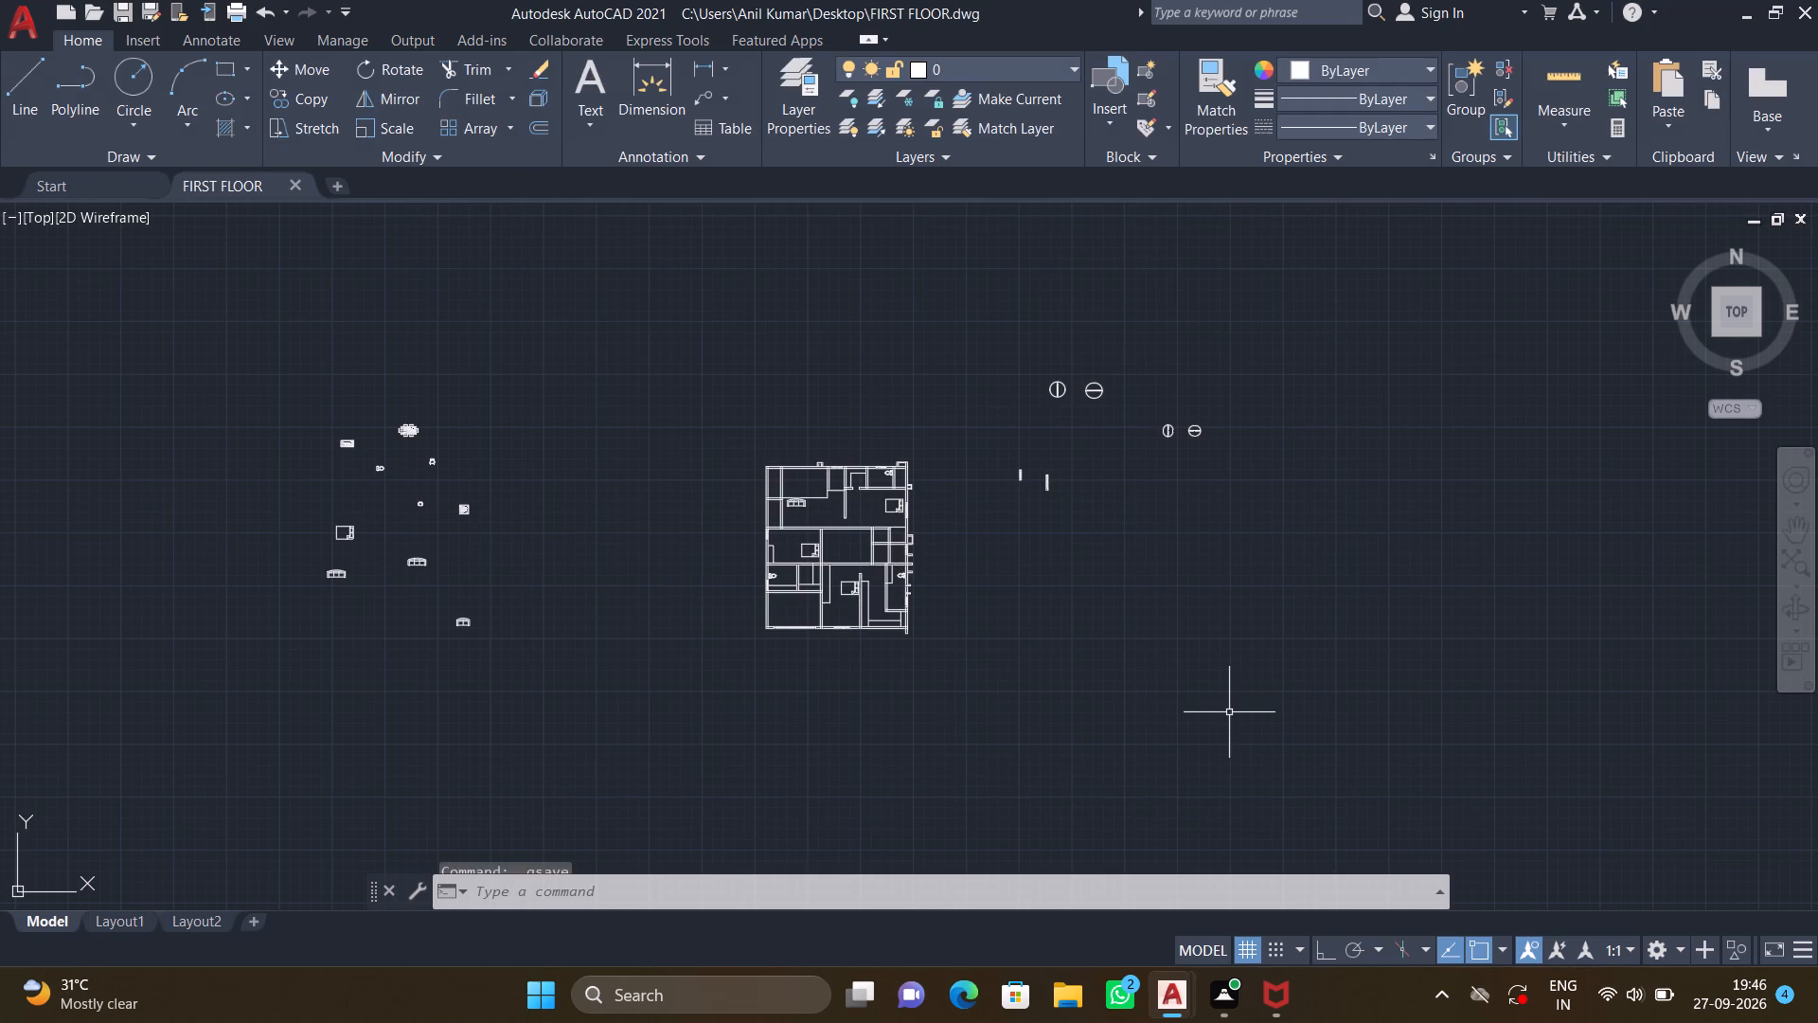
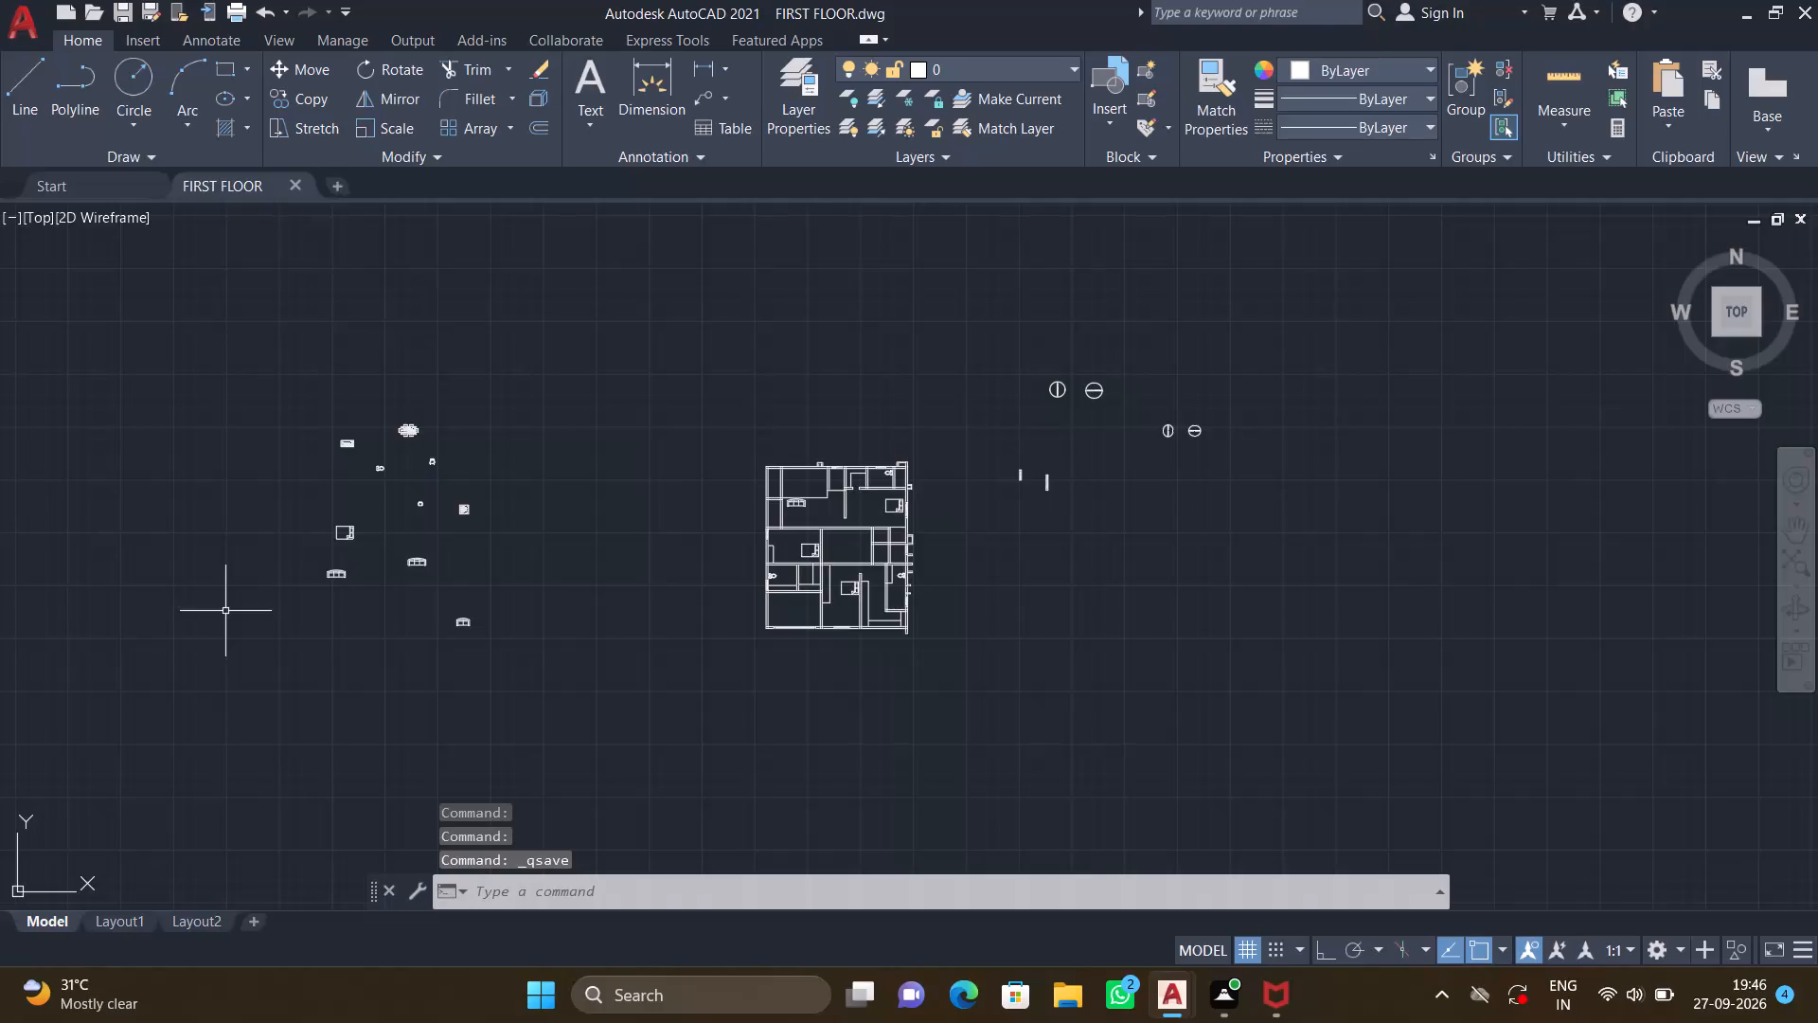
# Save the current state of the FIRST FLOOR drawing under its existing name.
pyautogui.hotkey('ctrl', 's')
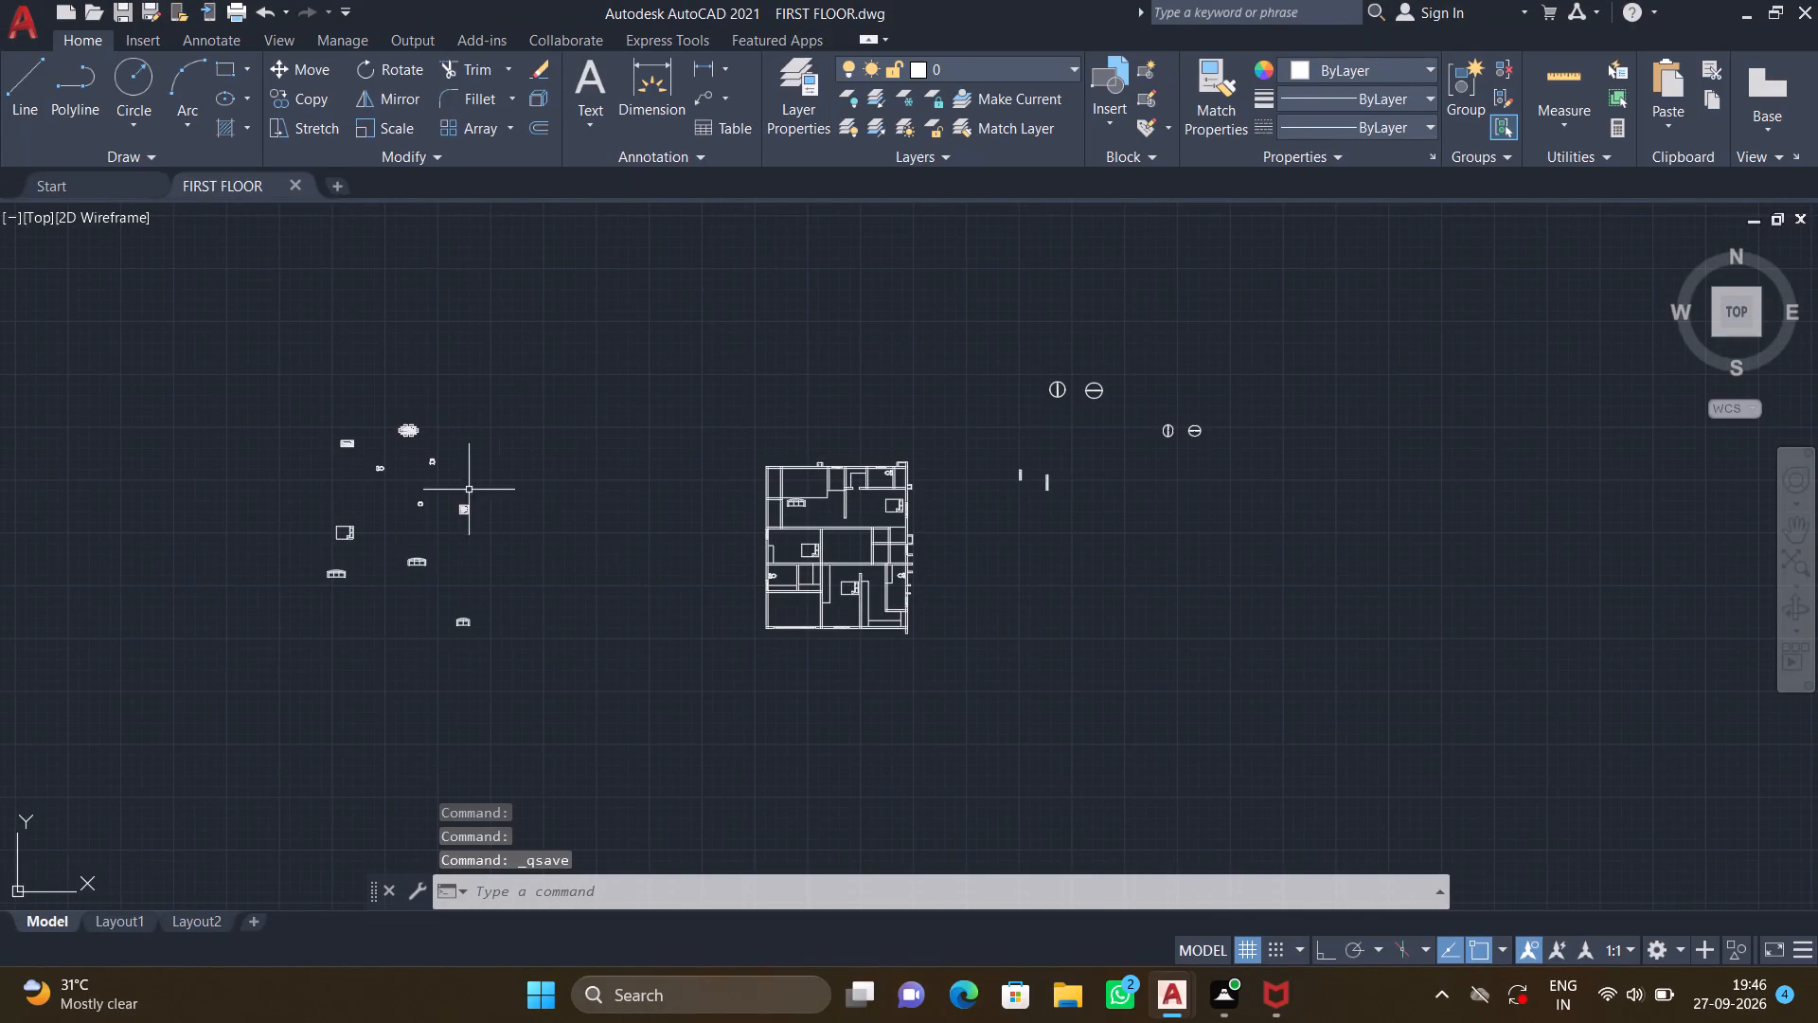
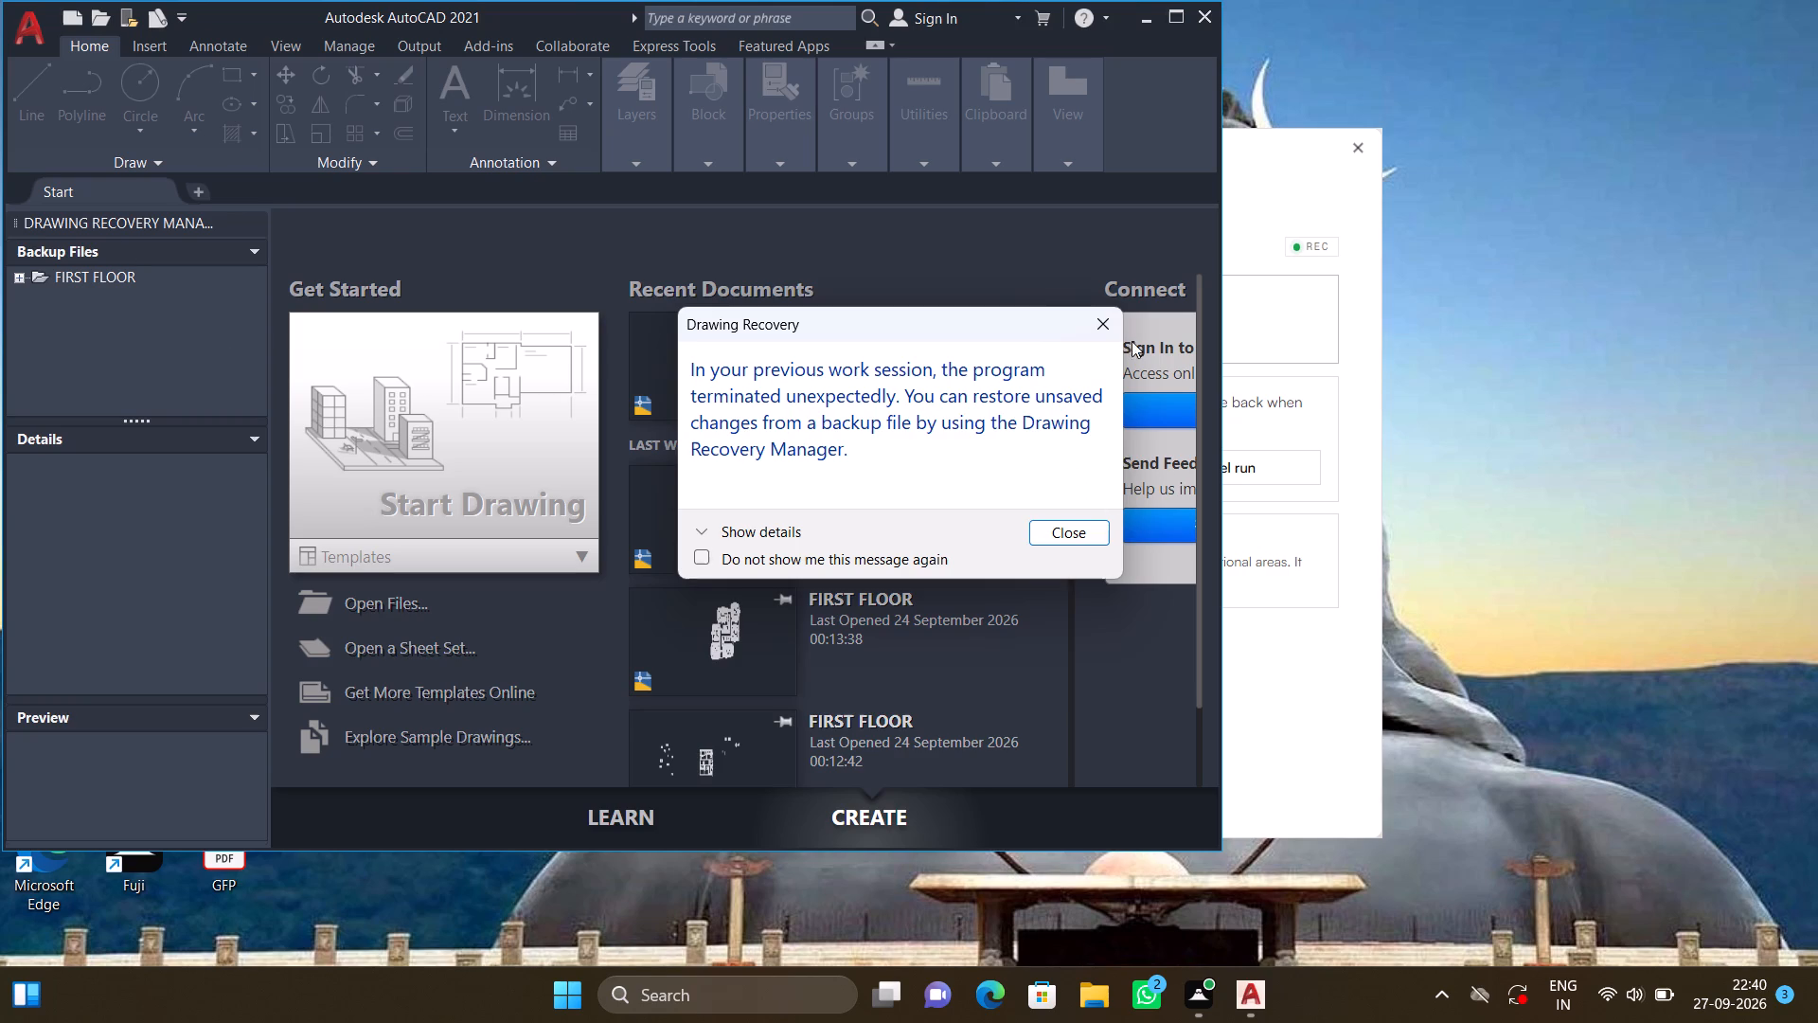
# Dismiss the Drawing Recovery notice and open the most recent FLOOR PLAN OF TOWER drawing.
pyautogui.click(1114, 318)
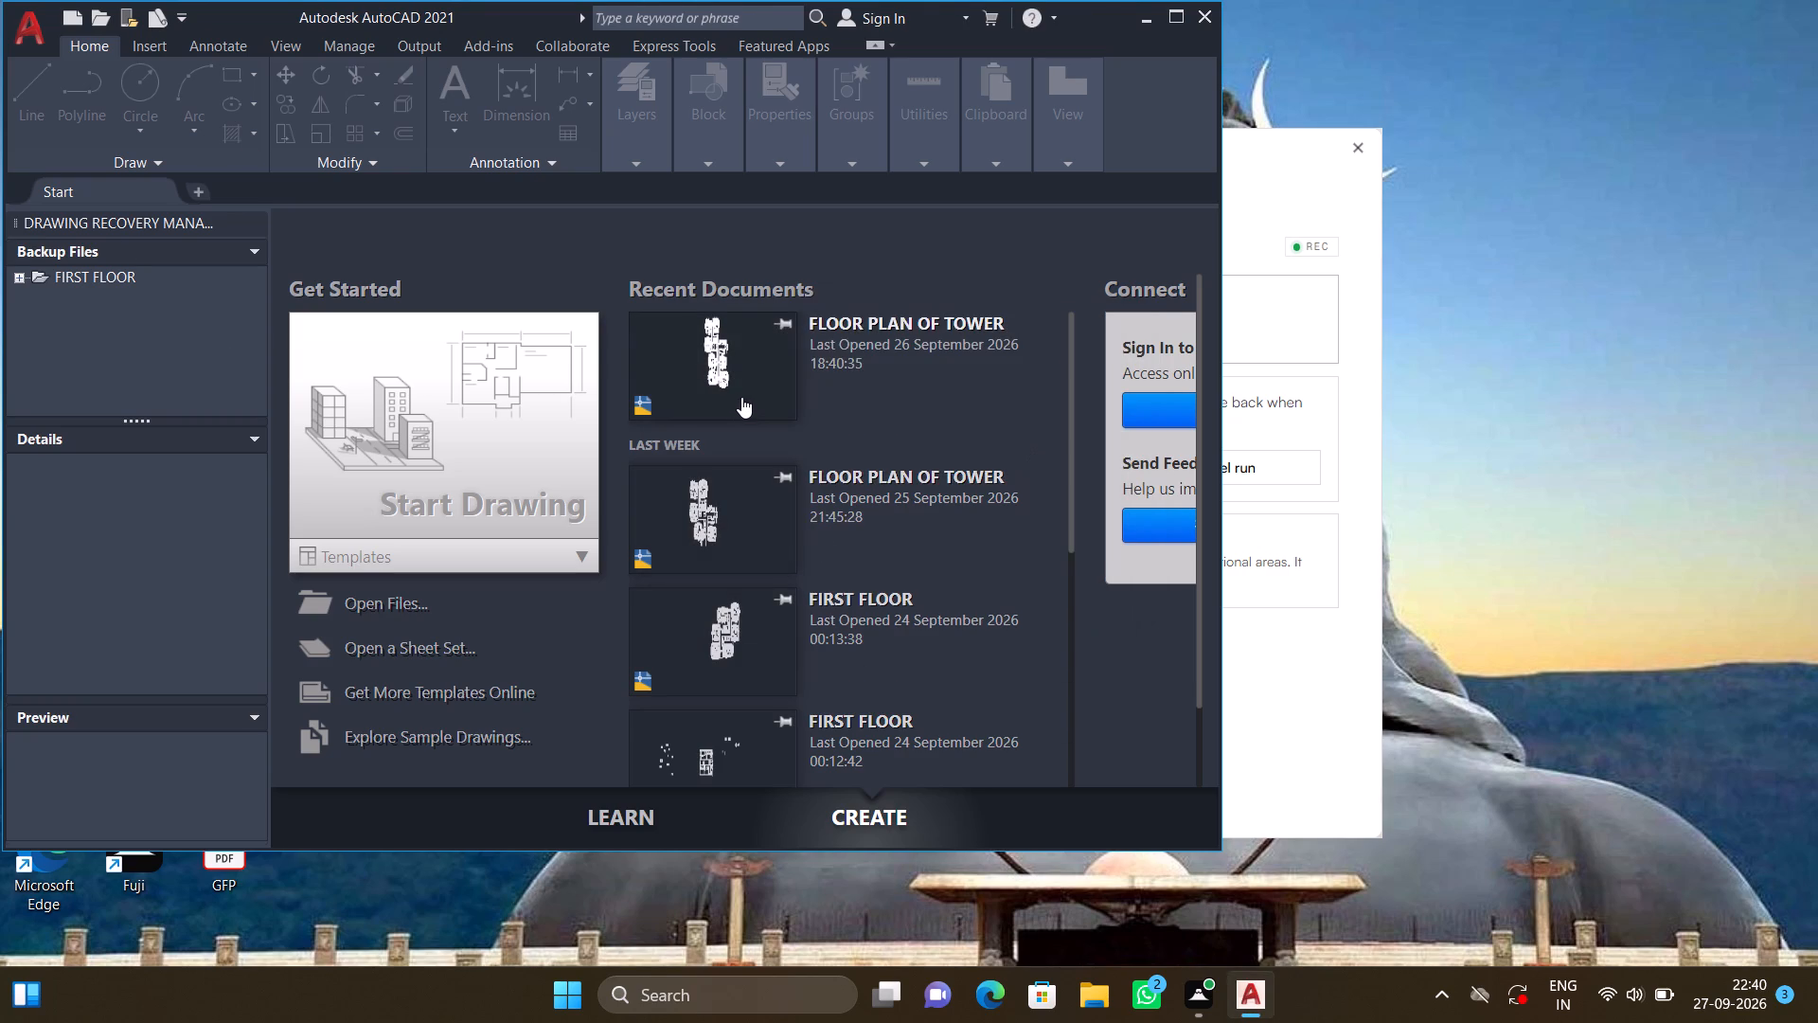
pyautogui.doubleClick(739, 392)
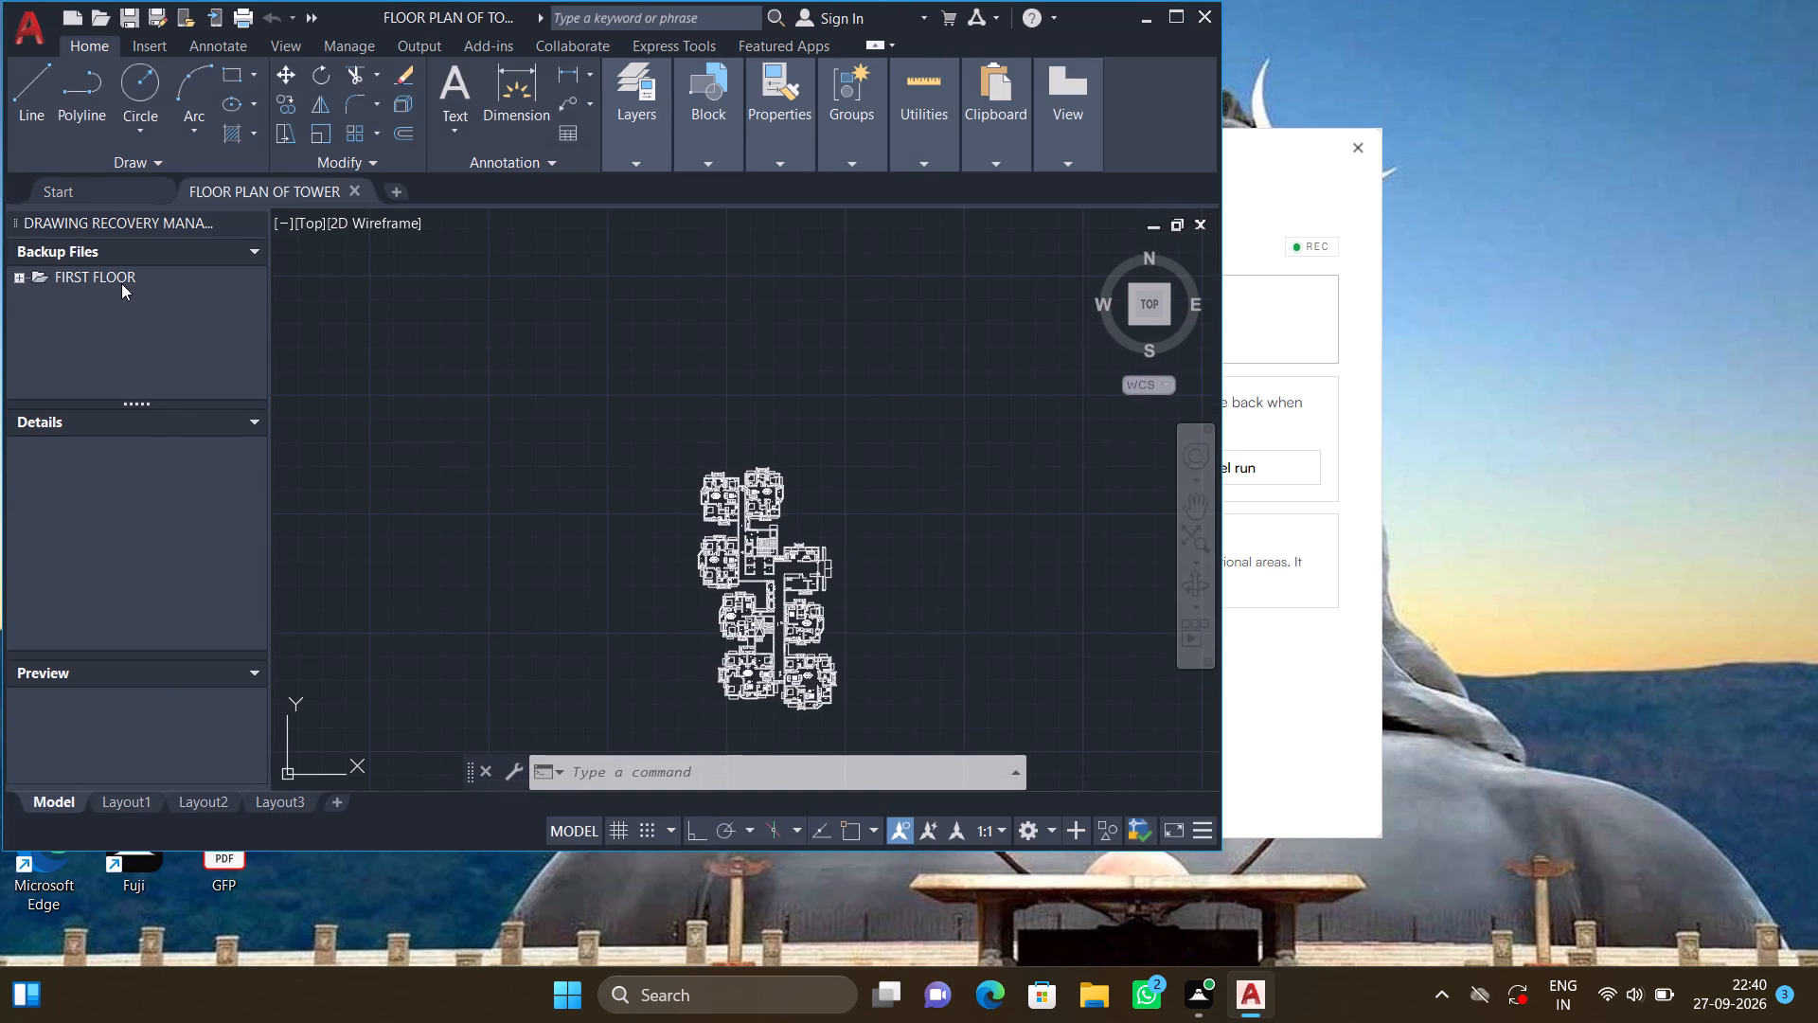
# Open FIRST FLOOR.dwg from the Drawing Recovery Manager's backup files, maximize the window and close the recovery manager.
pyautogui.doubleClick(94, 276)
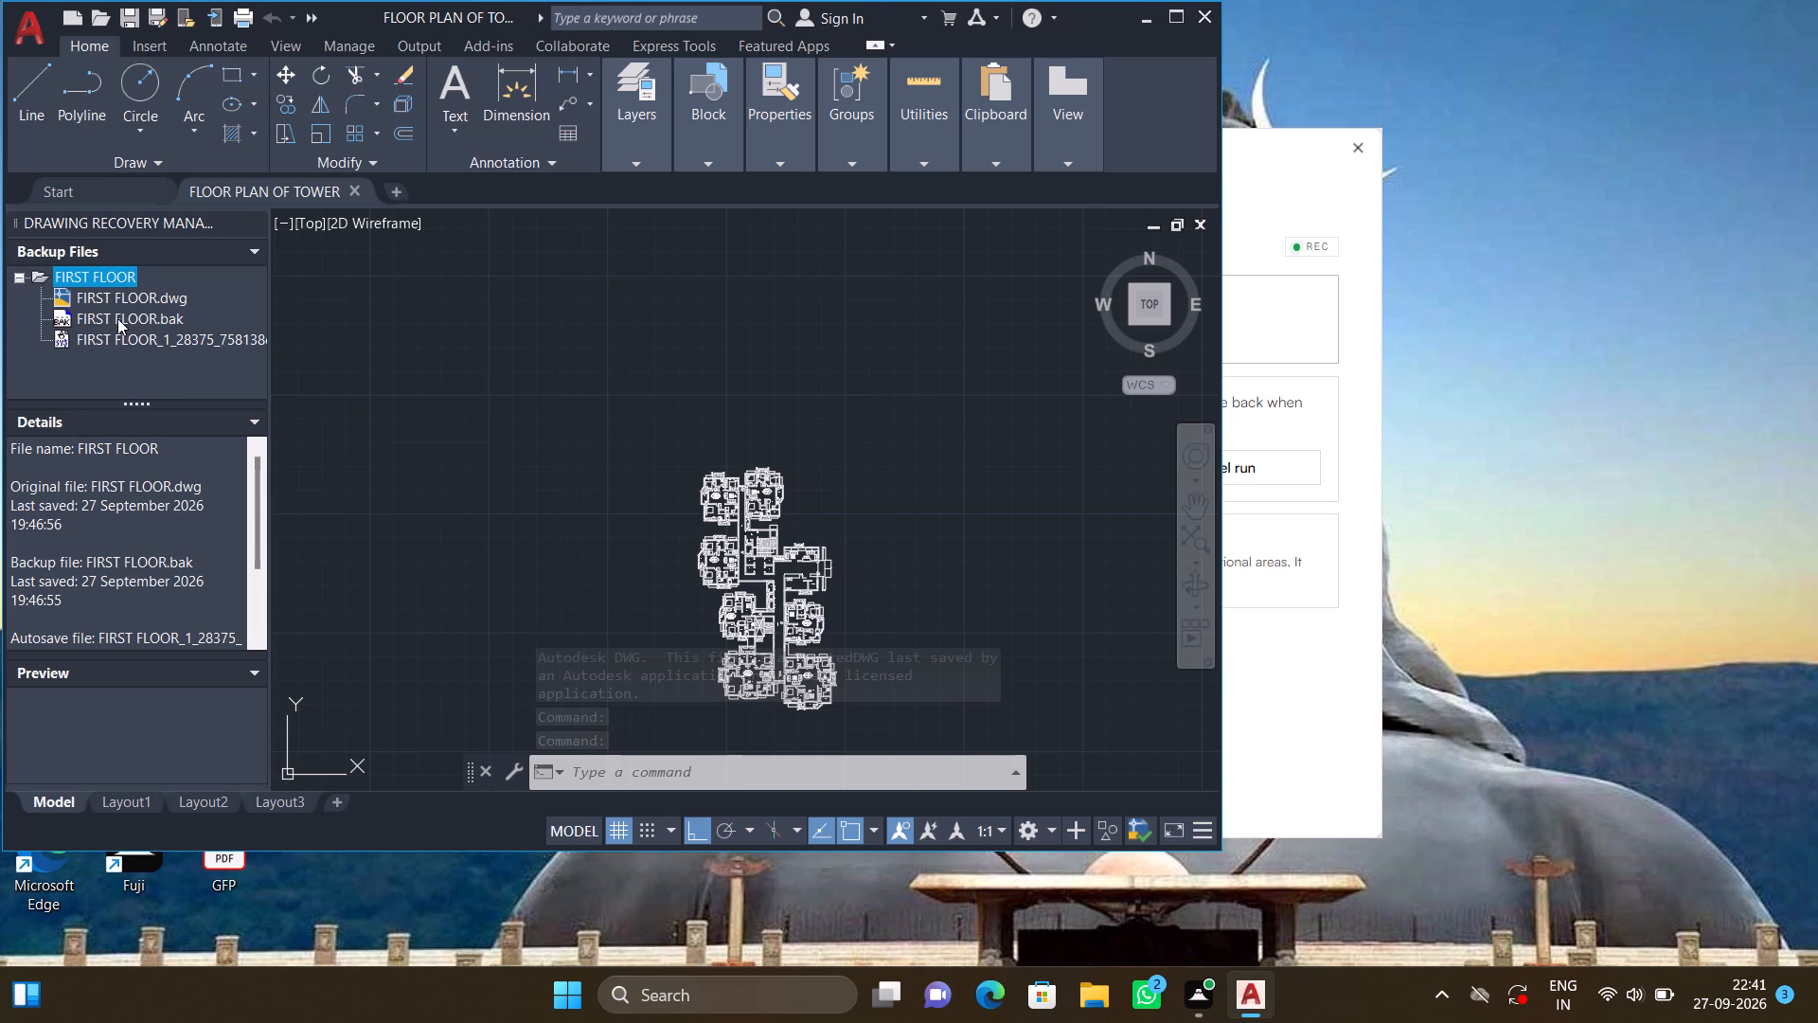
pyautogui.doubleClick(115, 295)
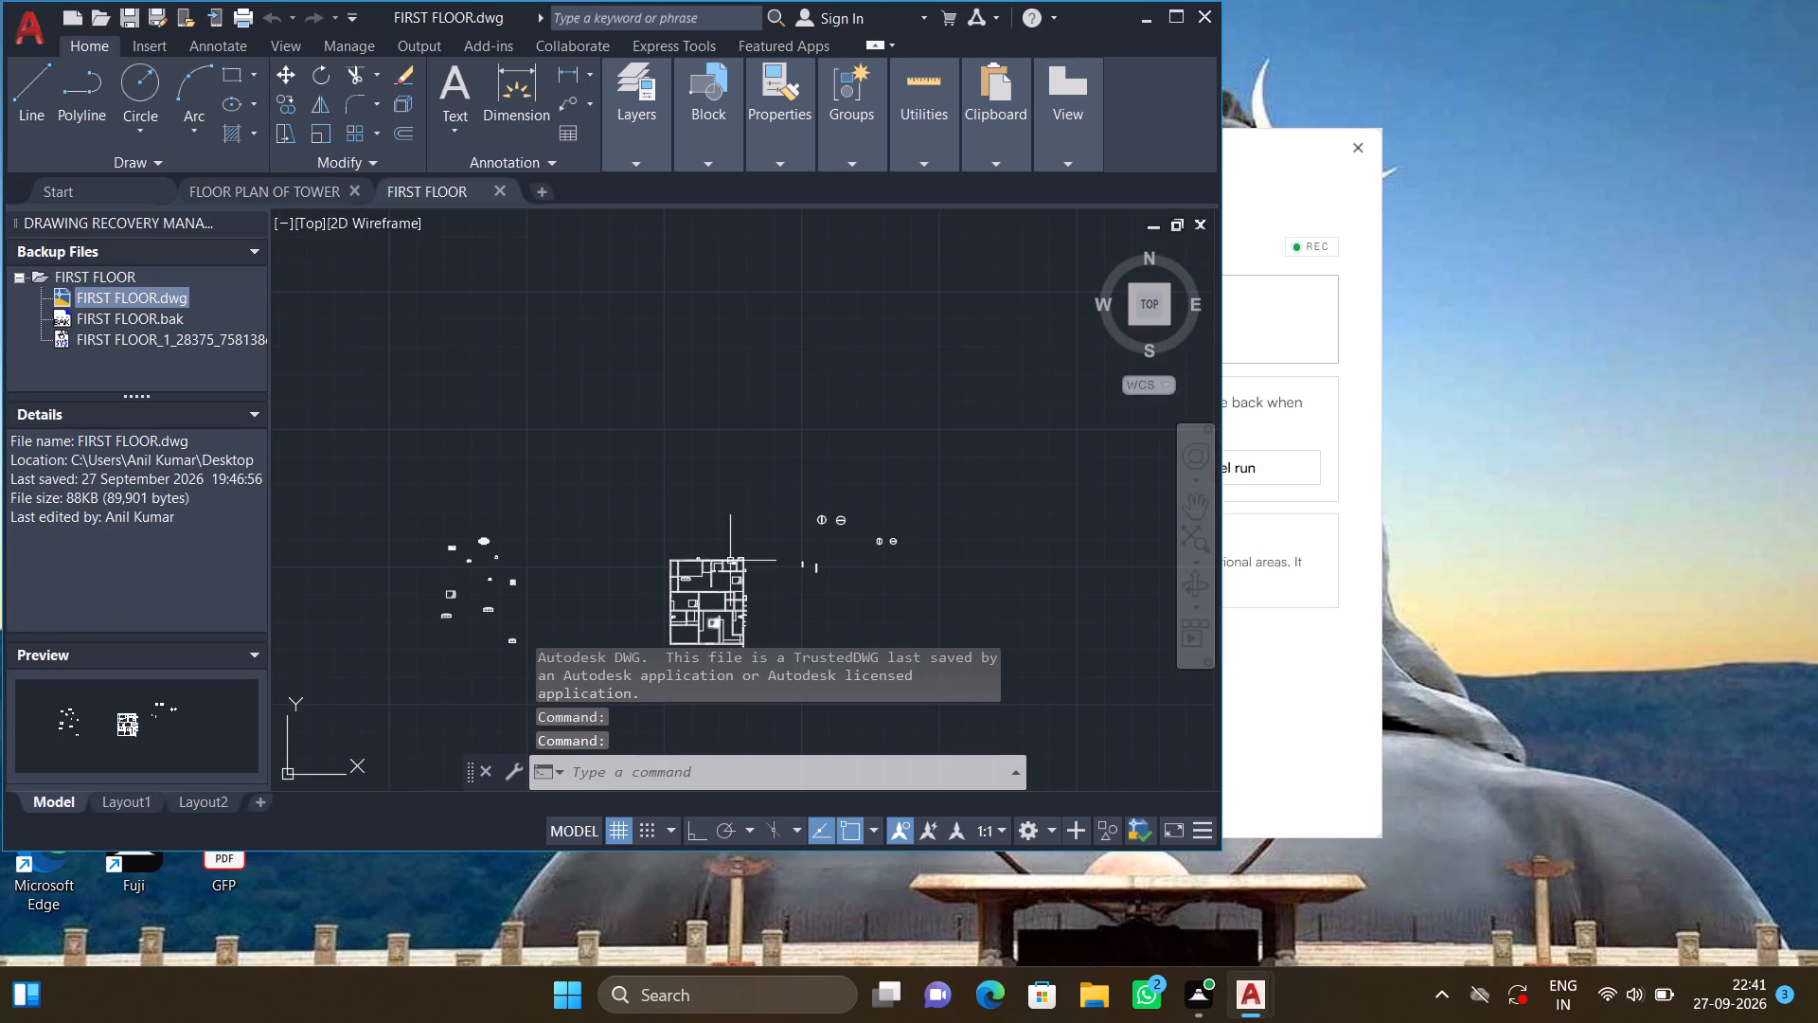
pyautogui.click(1173, 17)
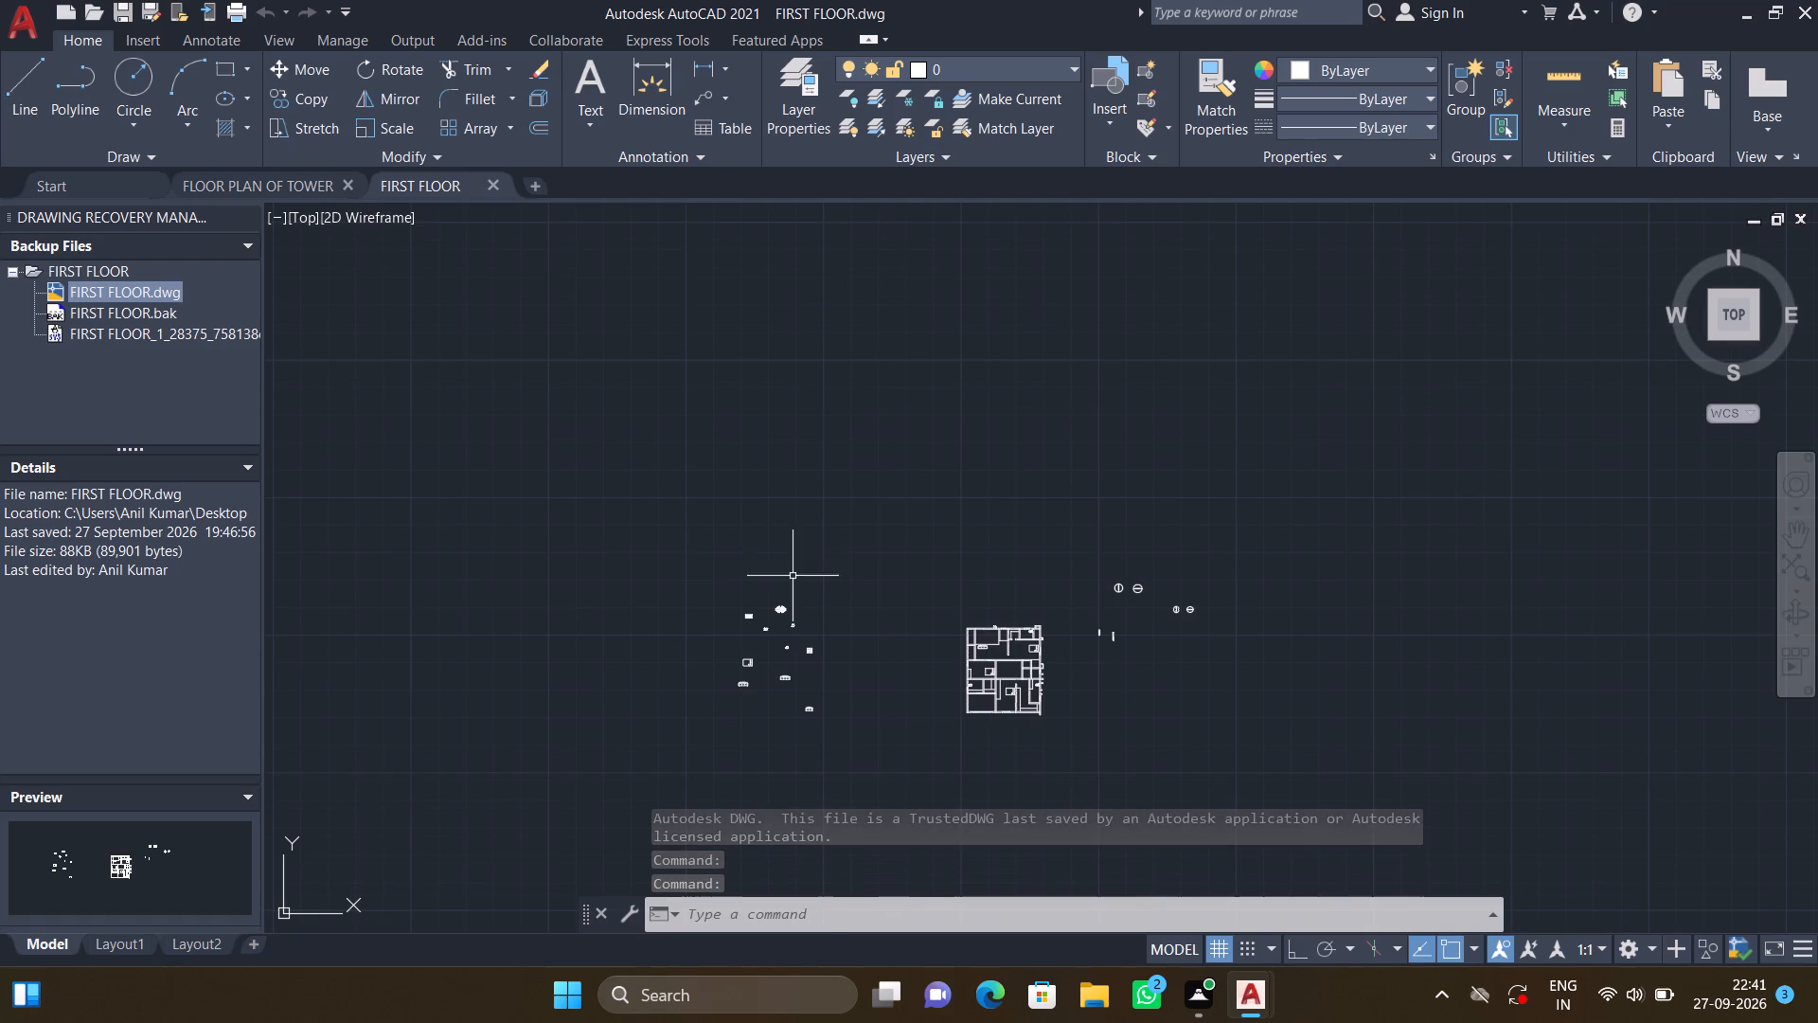
pyautogui.click(247, 214)
# Examine the recovered floor plan to see which rooms already hold beds, toilets and sofas.
pyautogui.scroll(-1, 544, 467)
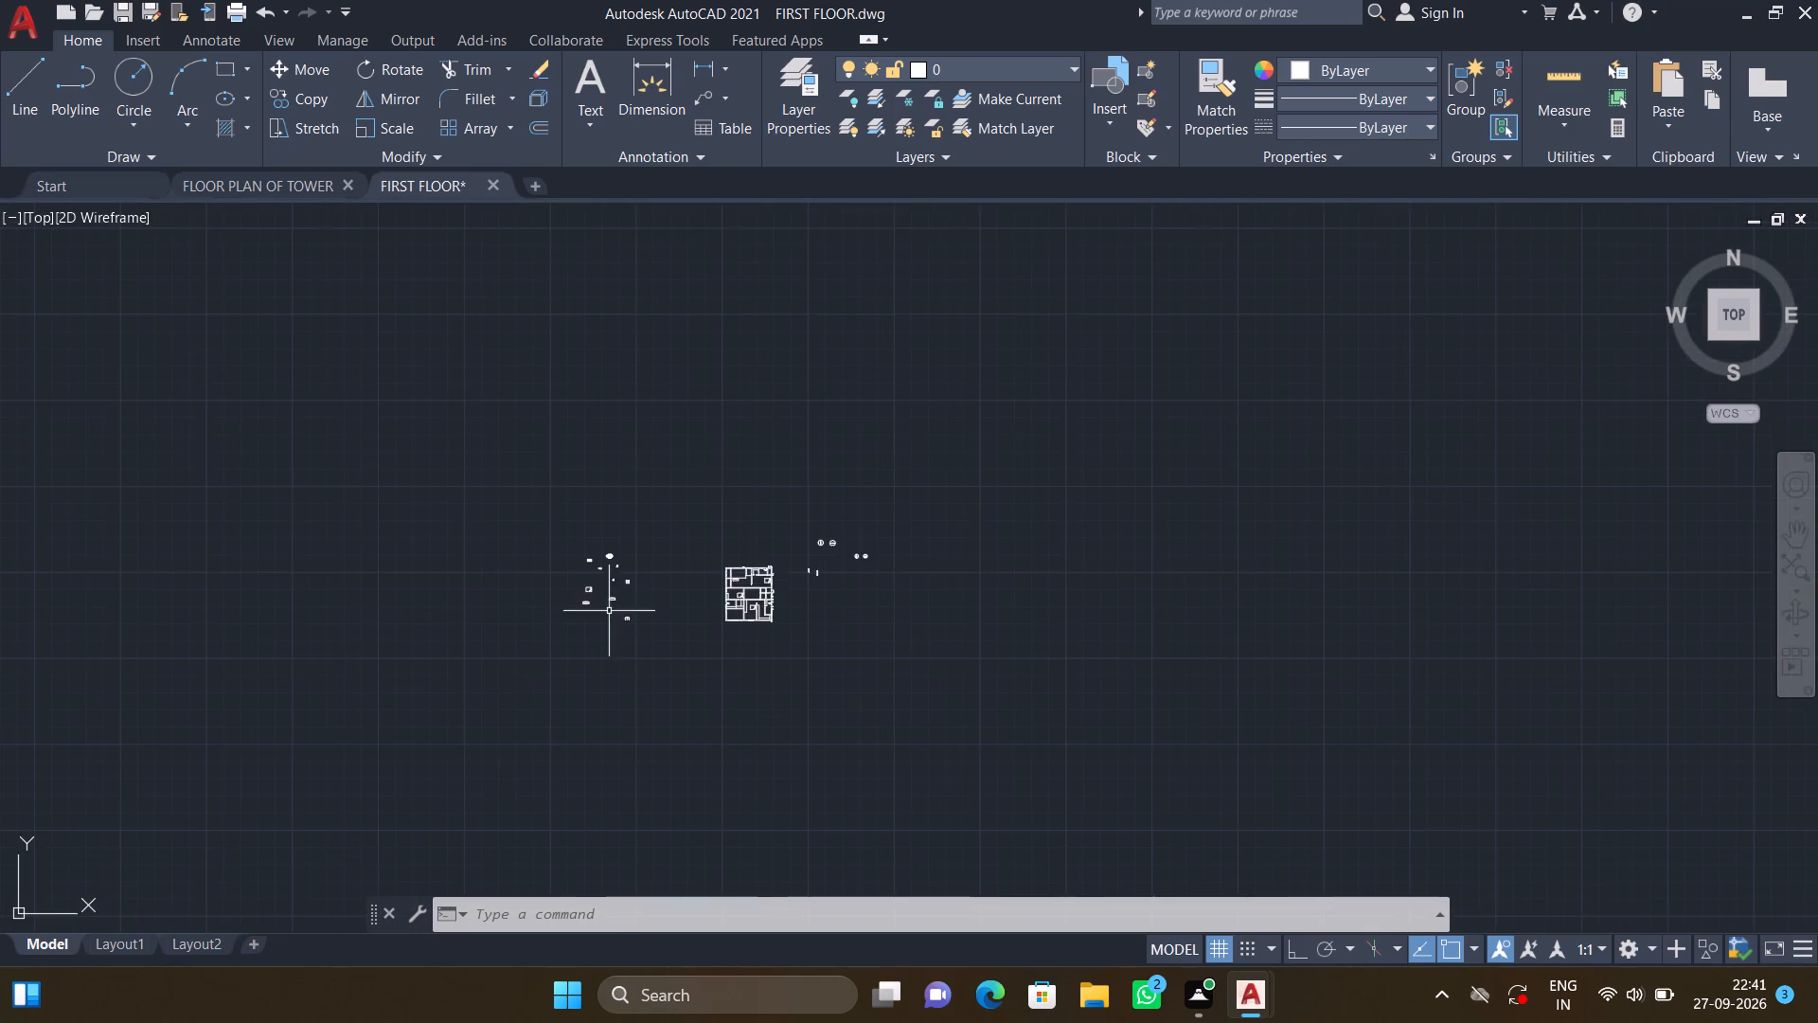
pyautogui.moveTo(608, 605); pyautogui.dragTo(528, 433, button='middle')
pyautogui.scroll(6, 657, 429)
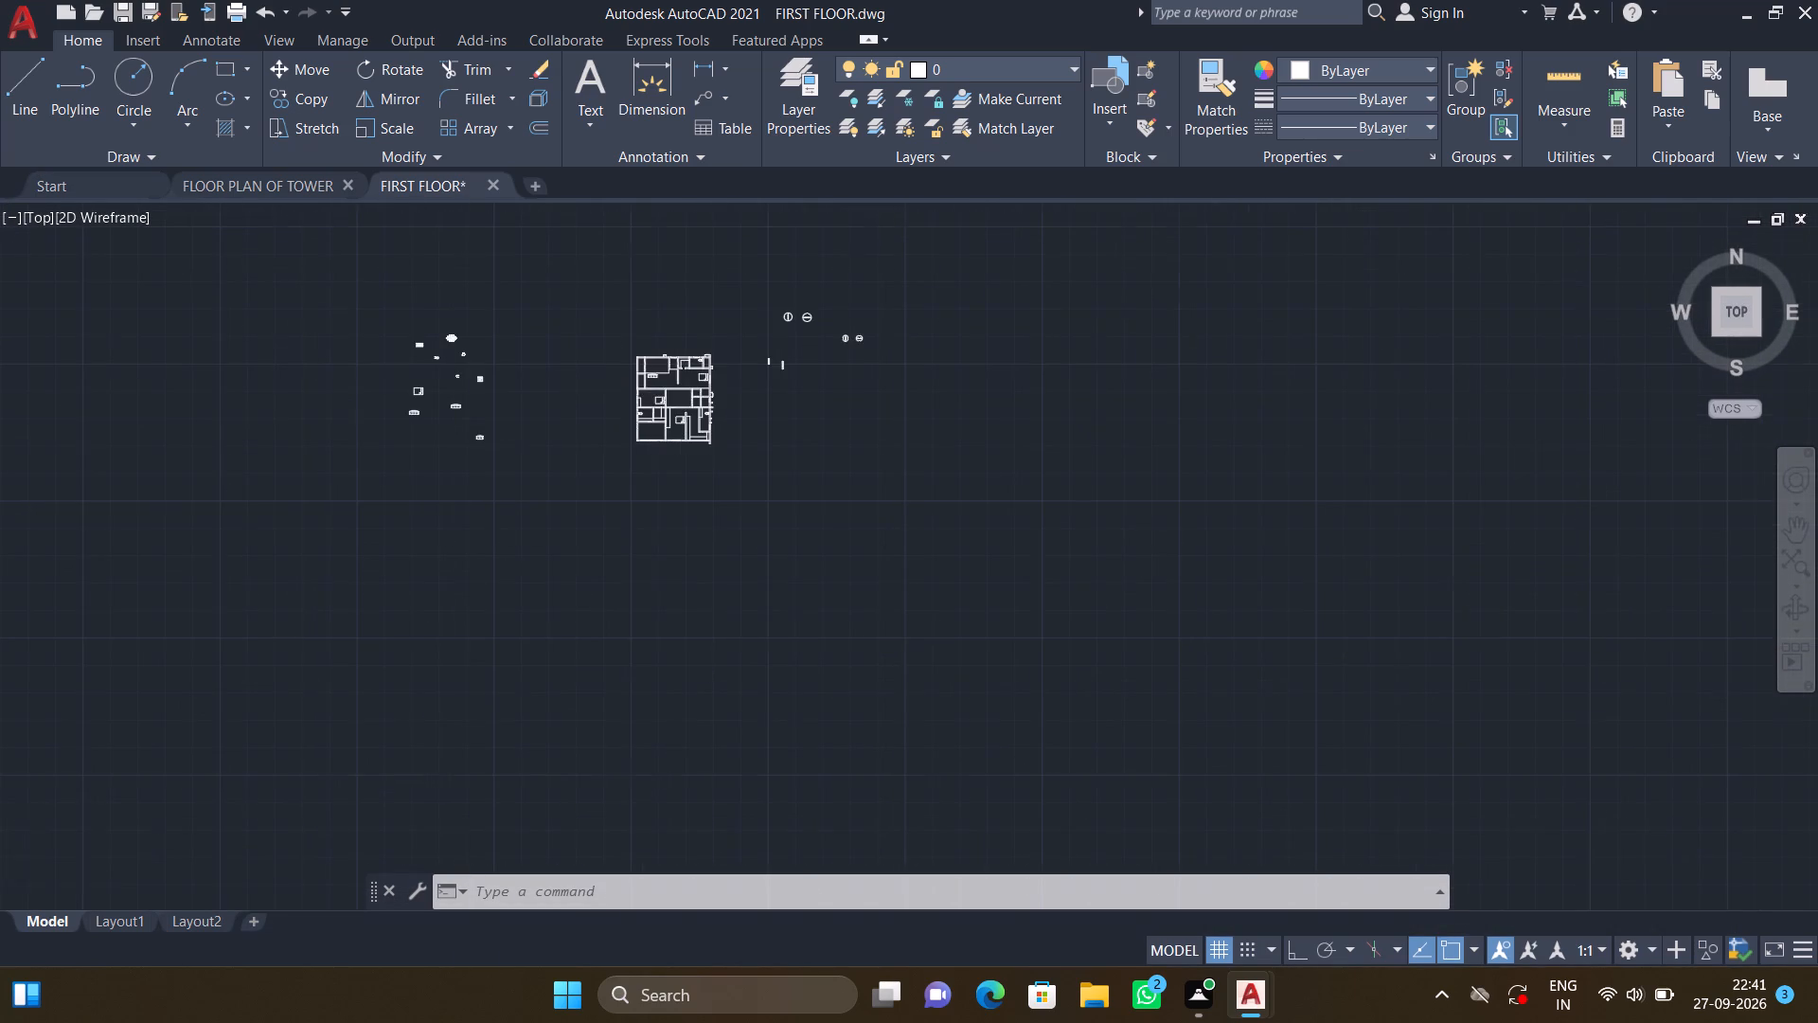
pyautogui.scroll(2, 642, 382)
pyautogui.moveTo(707, 360); pyautogui.dragTo(633, 477, button='middle')
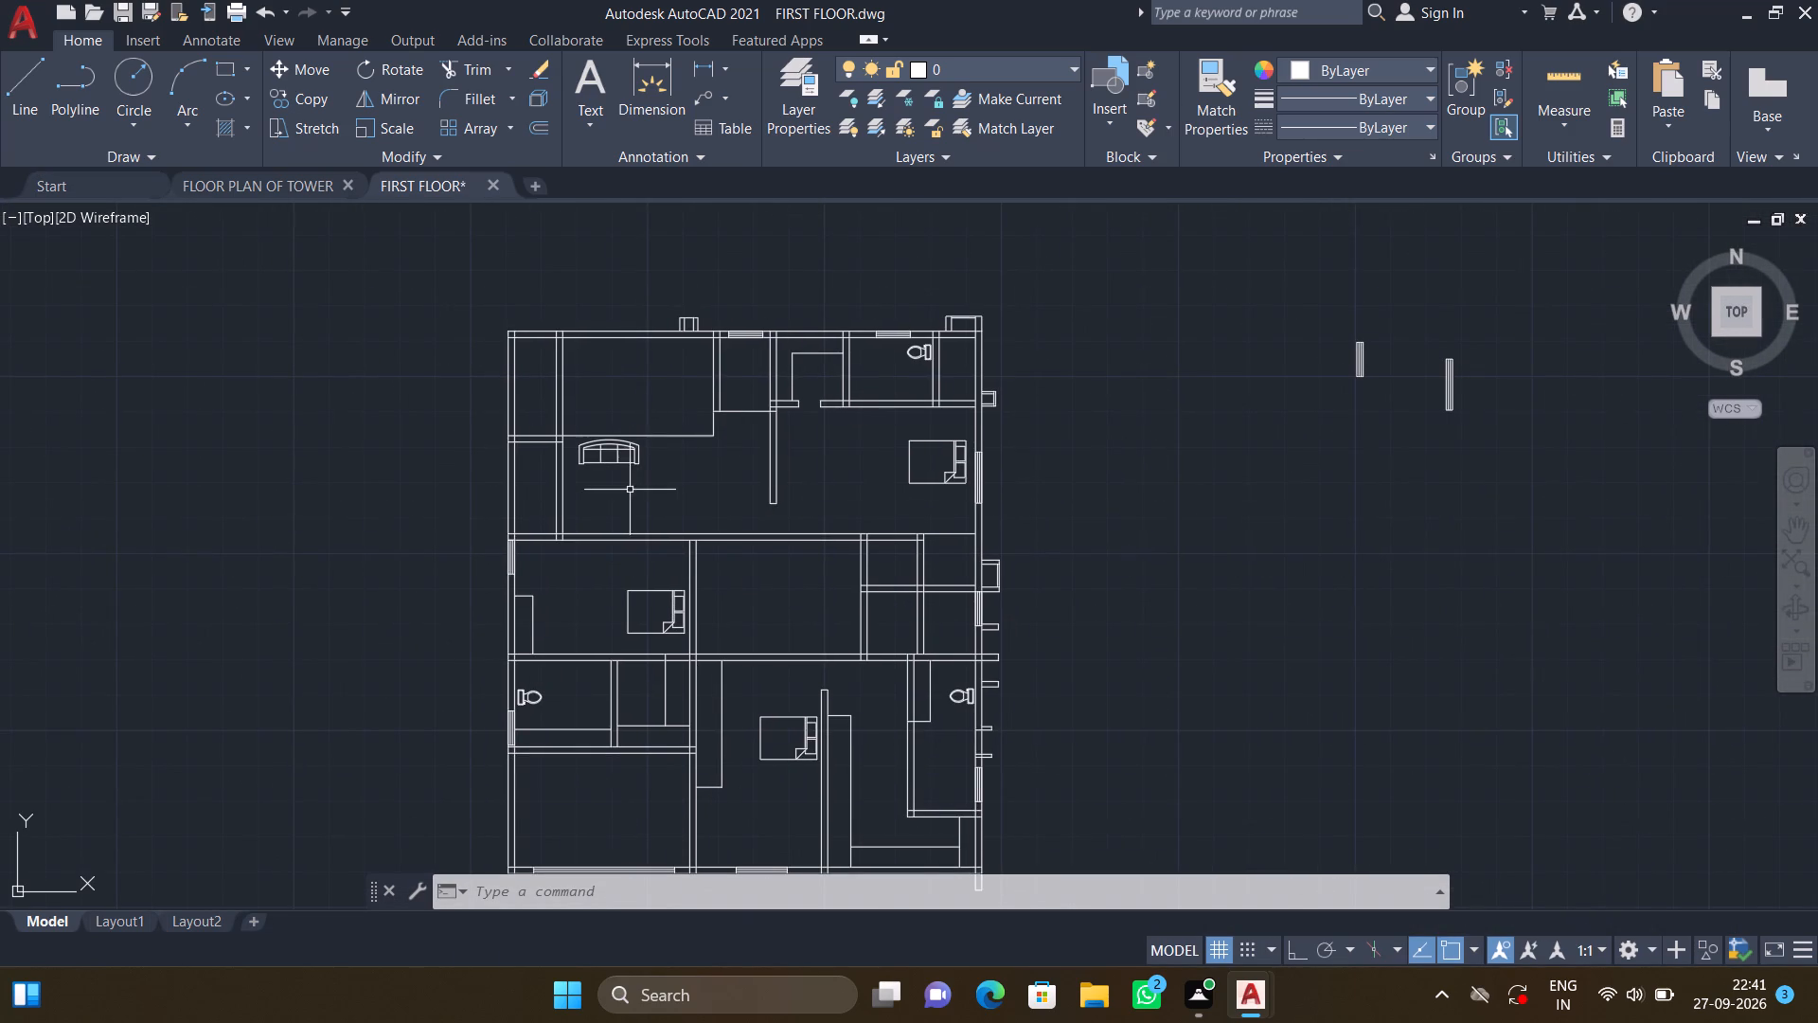
pyautogui.scroll(3, 600, 449)
pyautogui.scroll(-5, 684, 474)
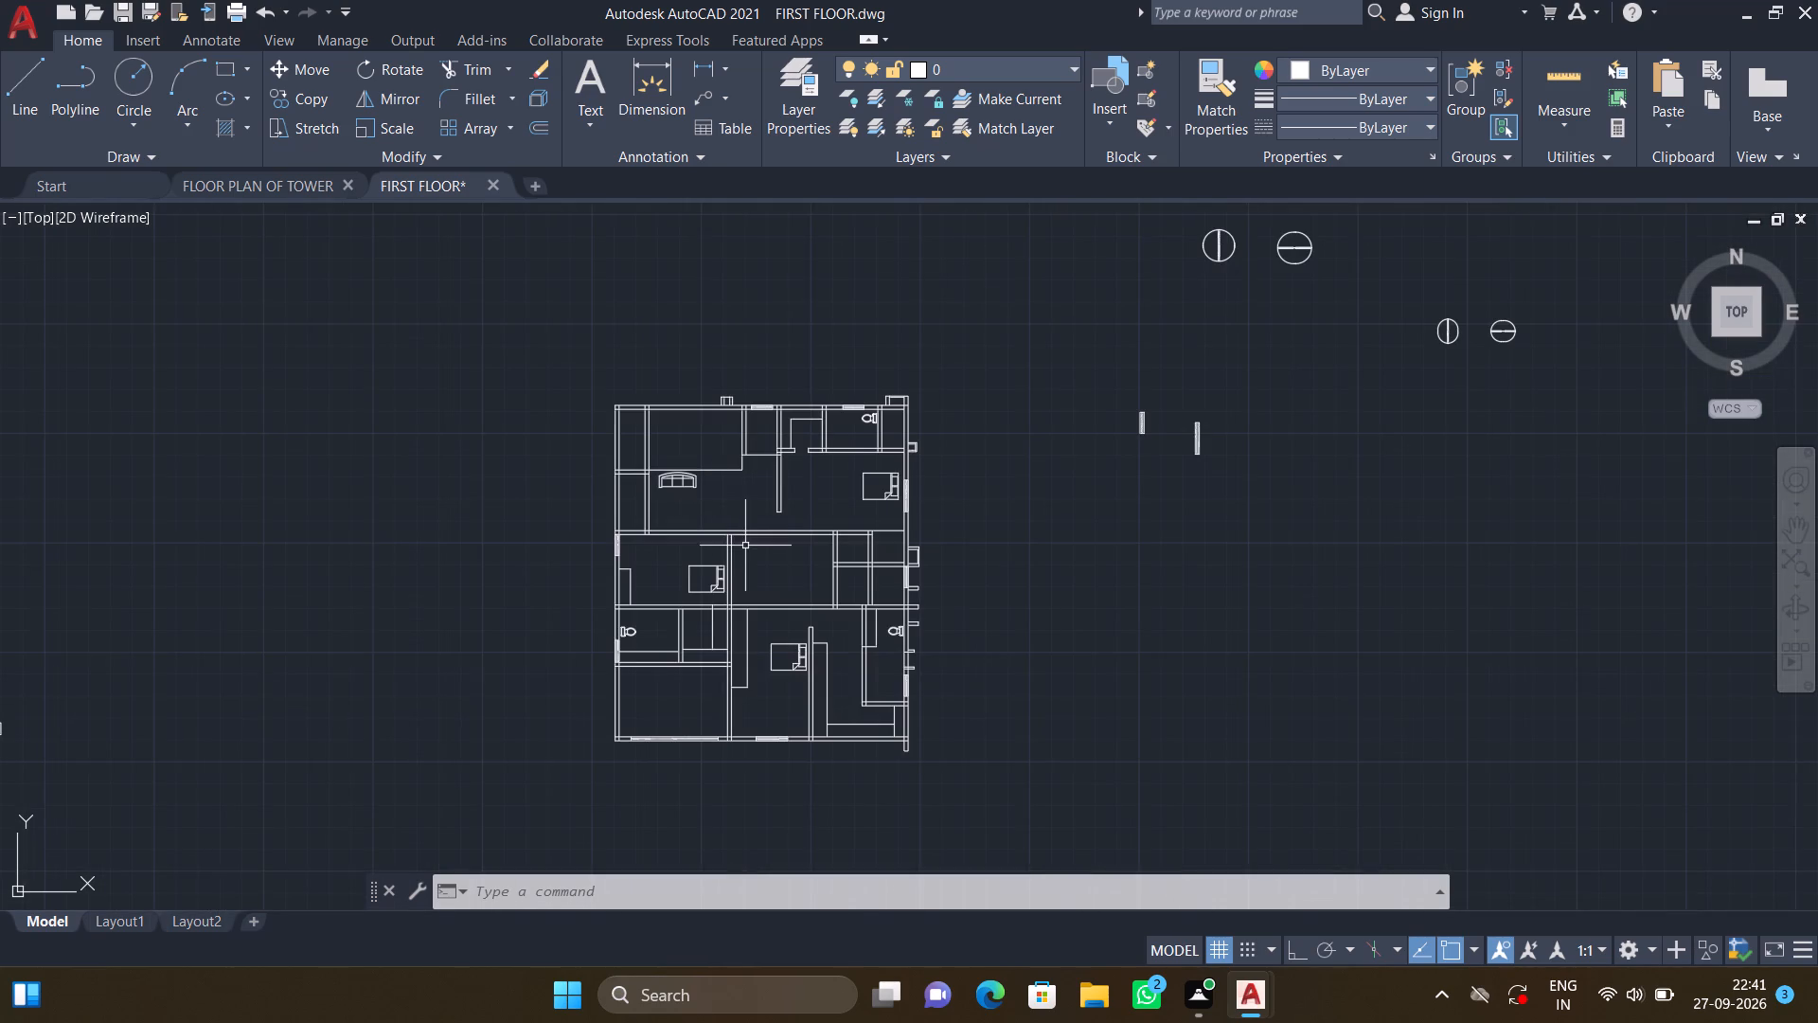
pyautogui.moveTo(744, 540); pyautogui.dragTo(729, 483, button='middle')
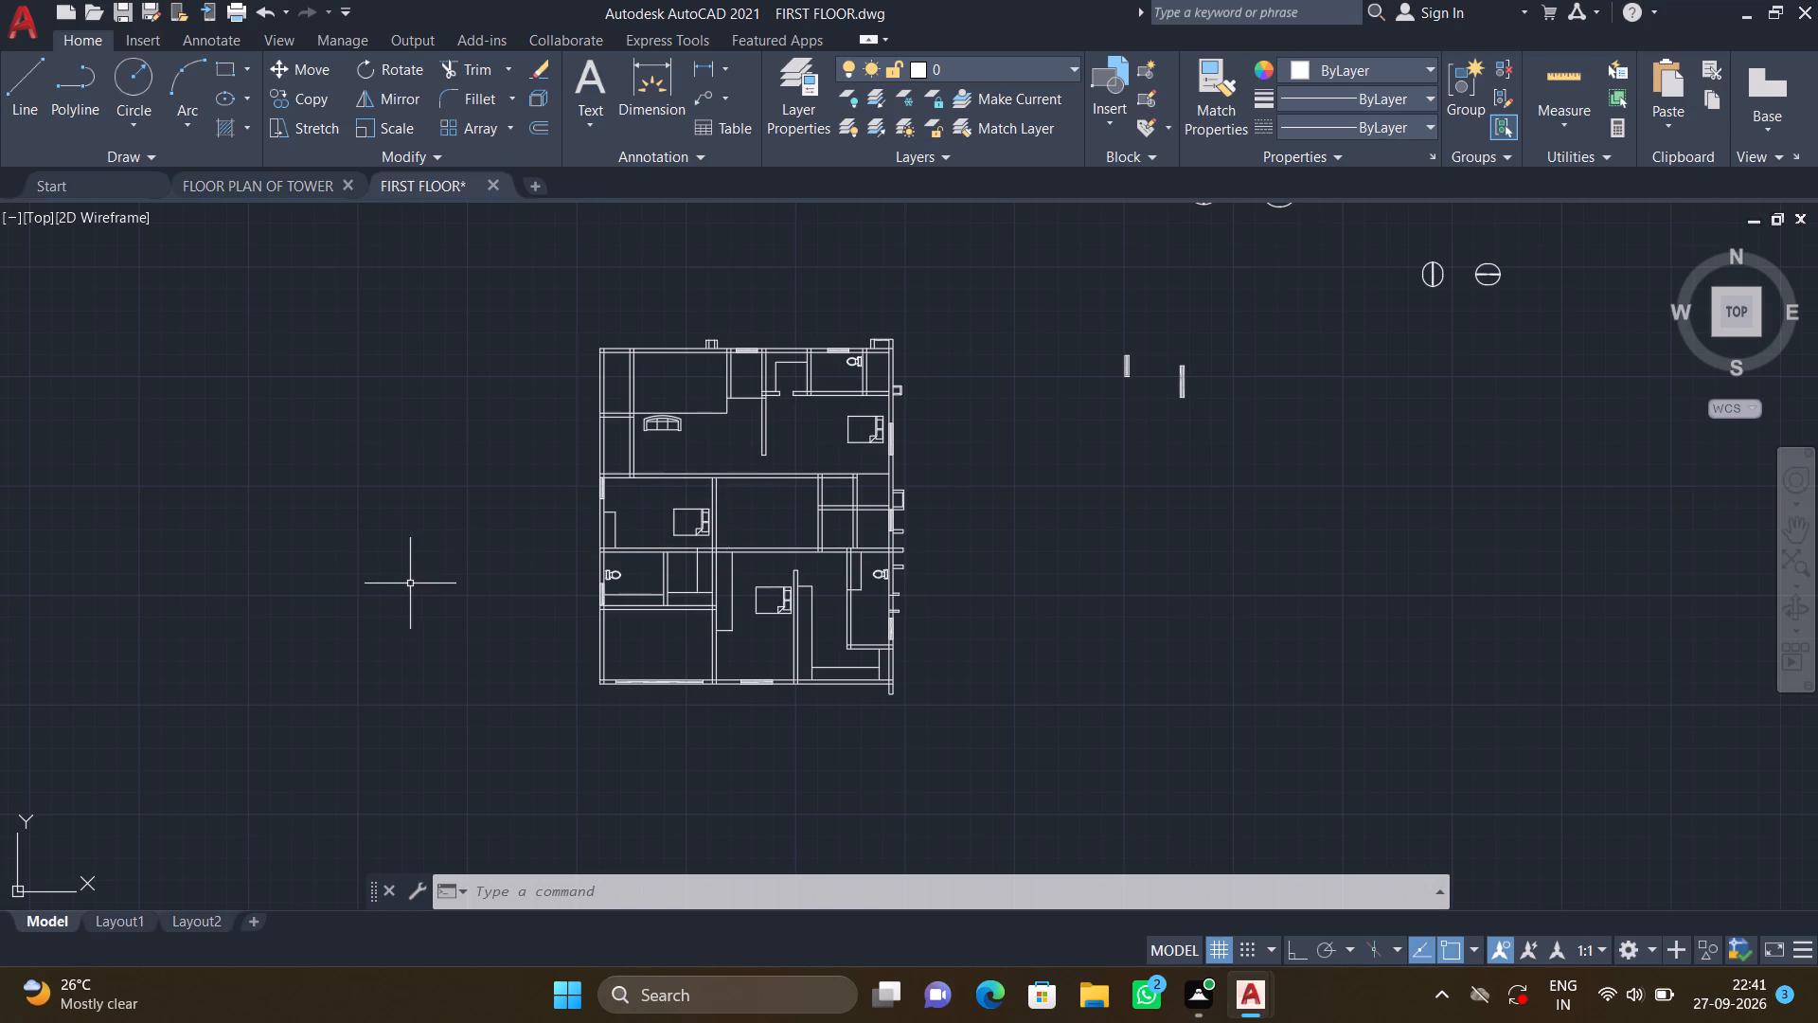
# Copy the small armchair block from the gathered furniture into the empty space beyond the square wood-grain table.
pyautogui.scroll(-1, 365, 545)
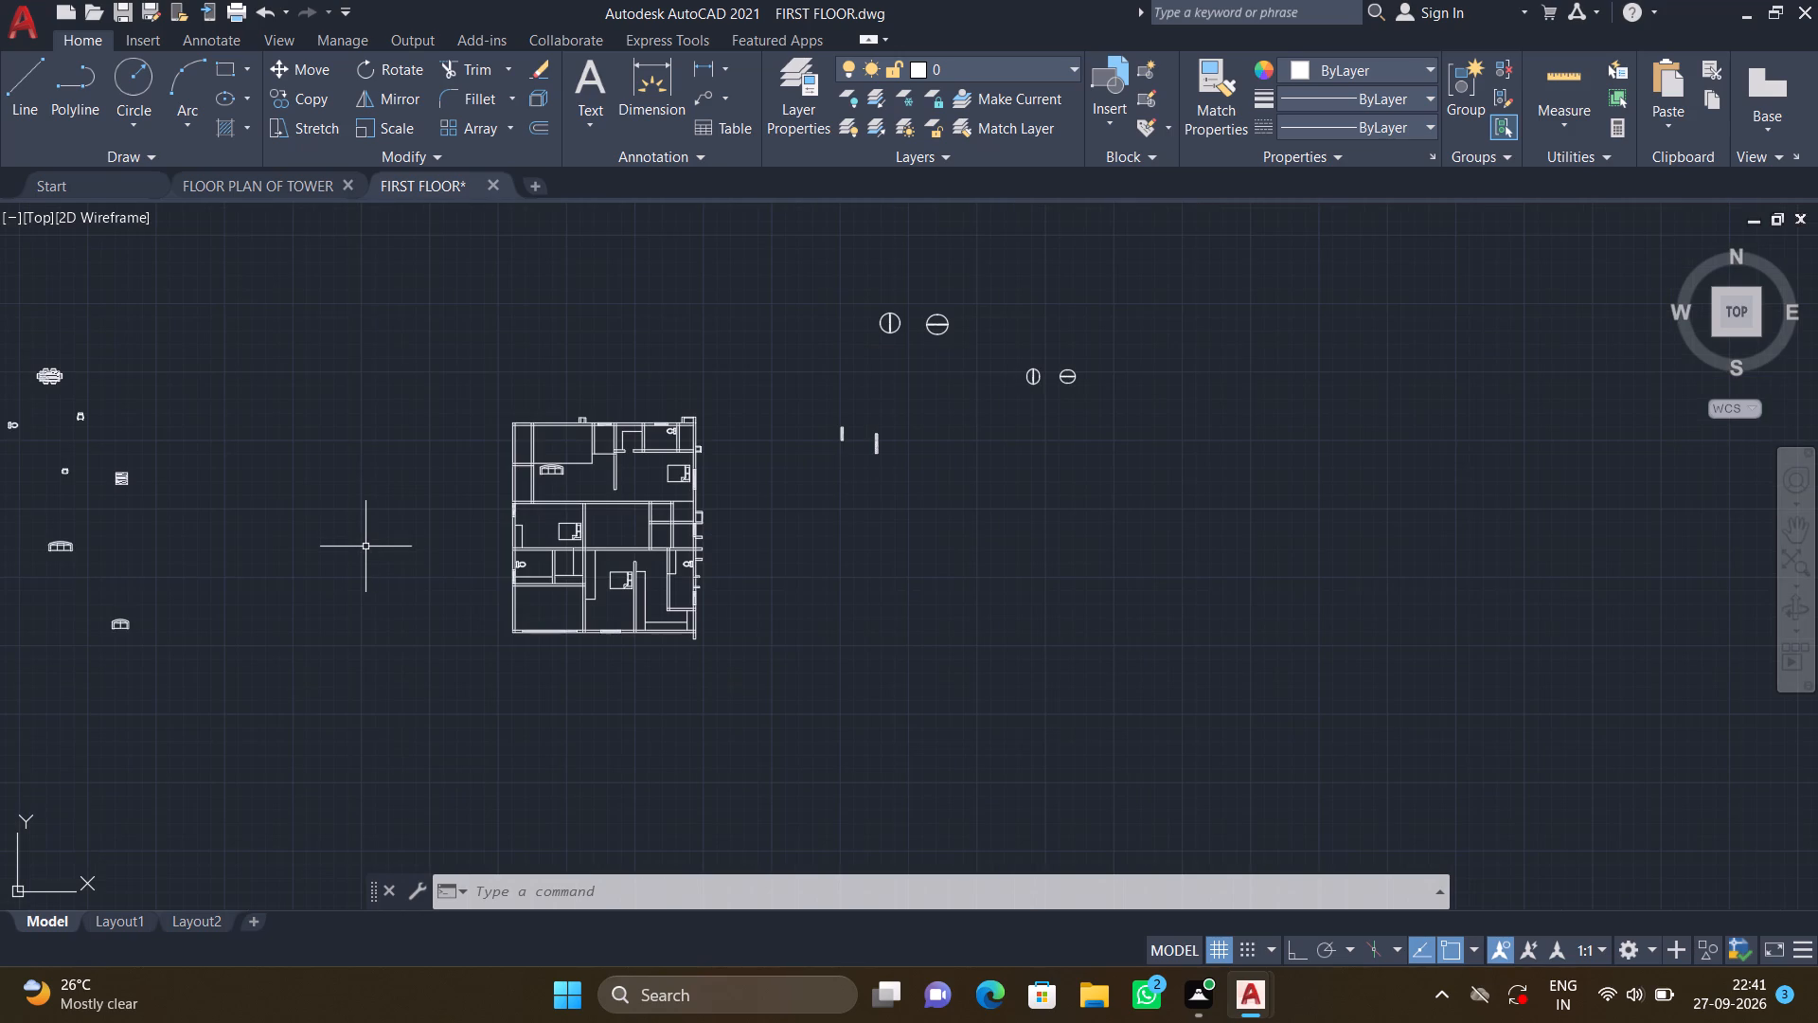
pyautogui.moveTo(367, 548); pyautogui.dragTo(572, 576, button='middle')
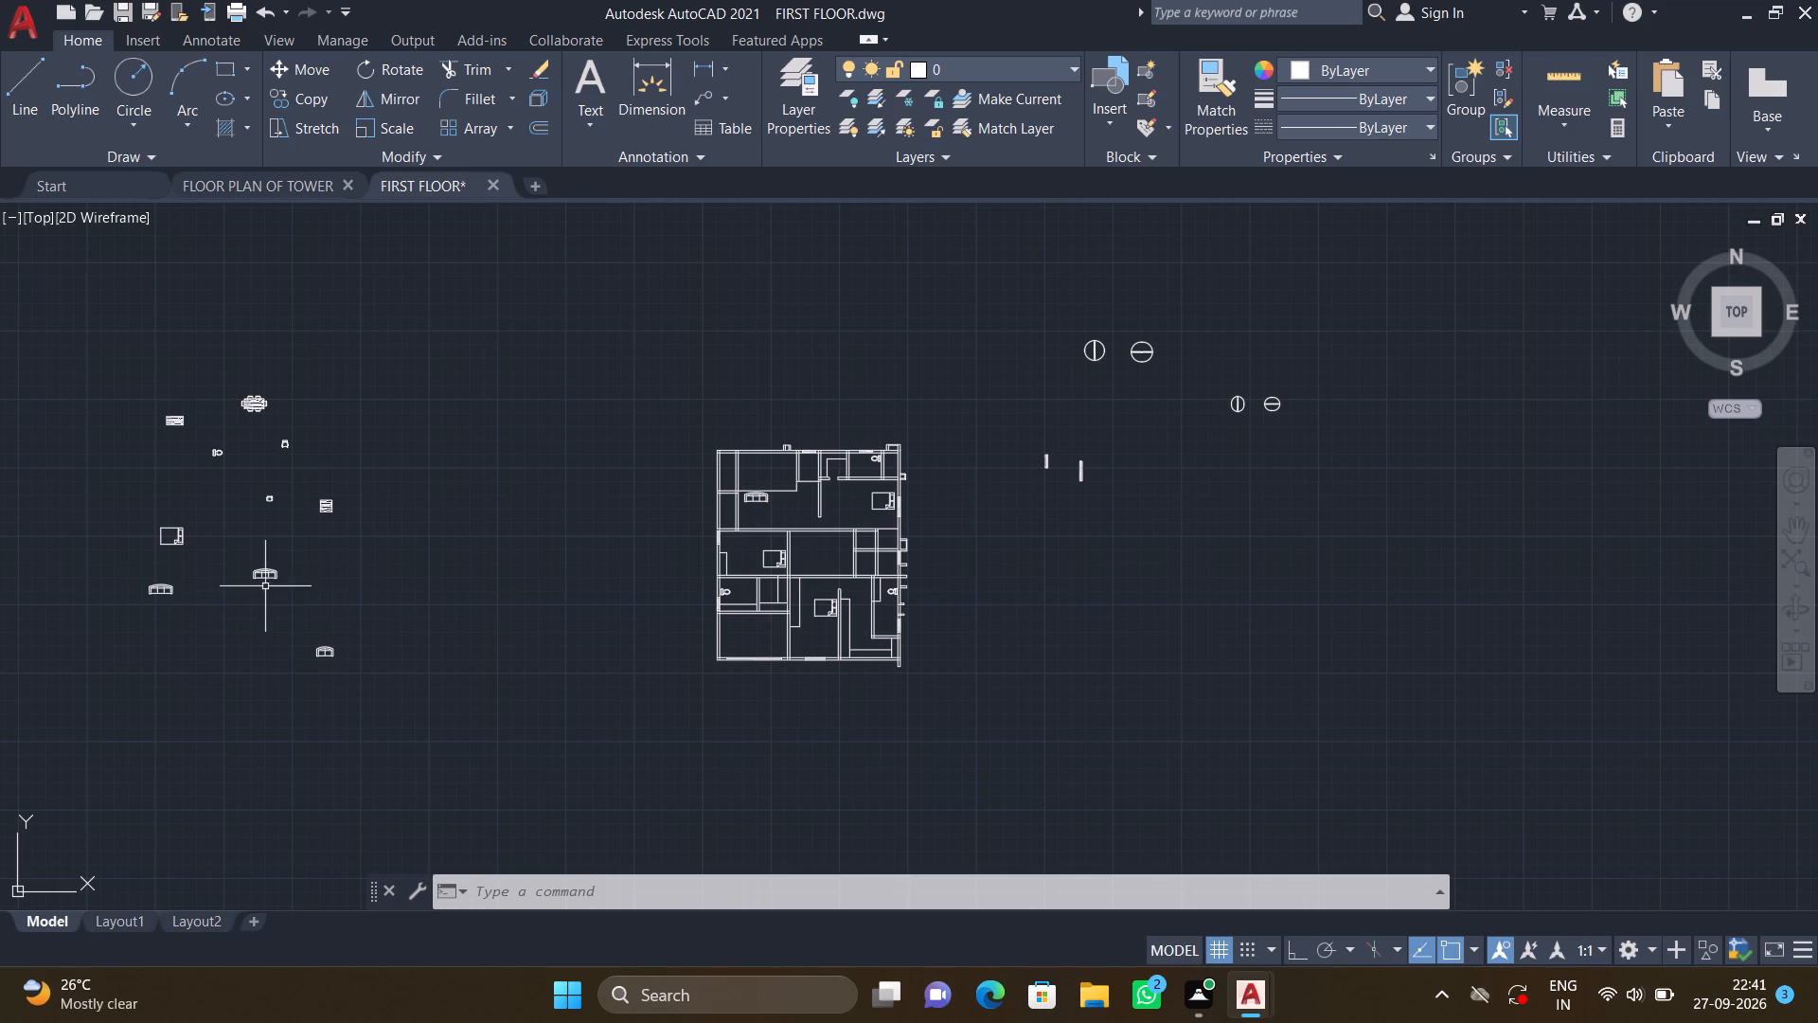
pyautogui.scroll(1, 264, 583)
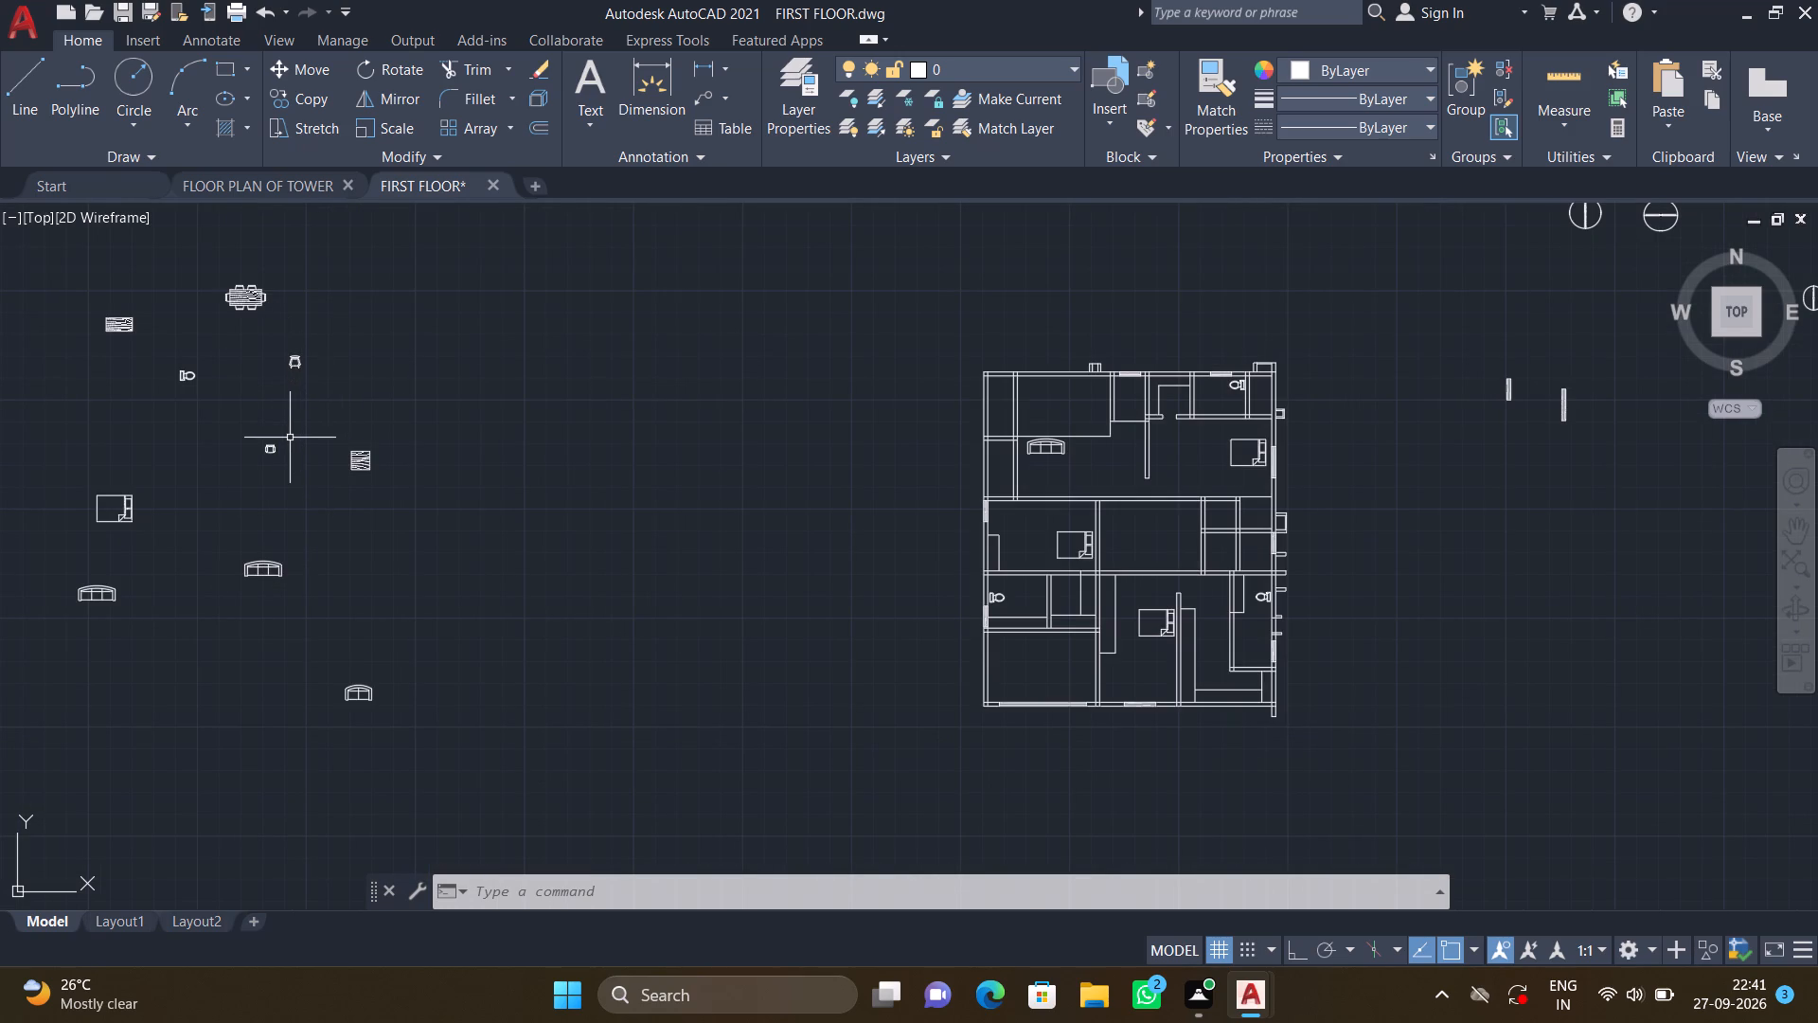
pyautogui.scroll(3, 305, 441)
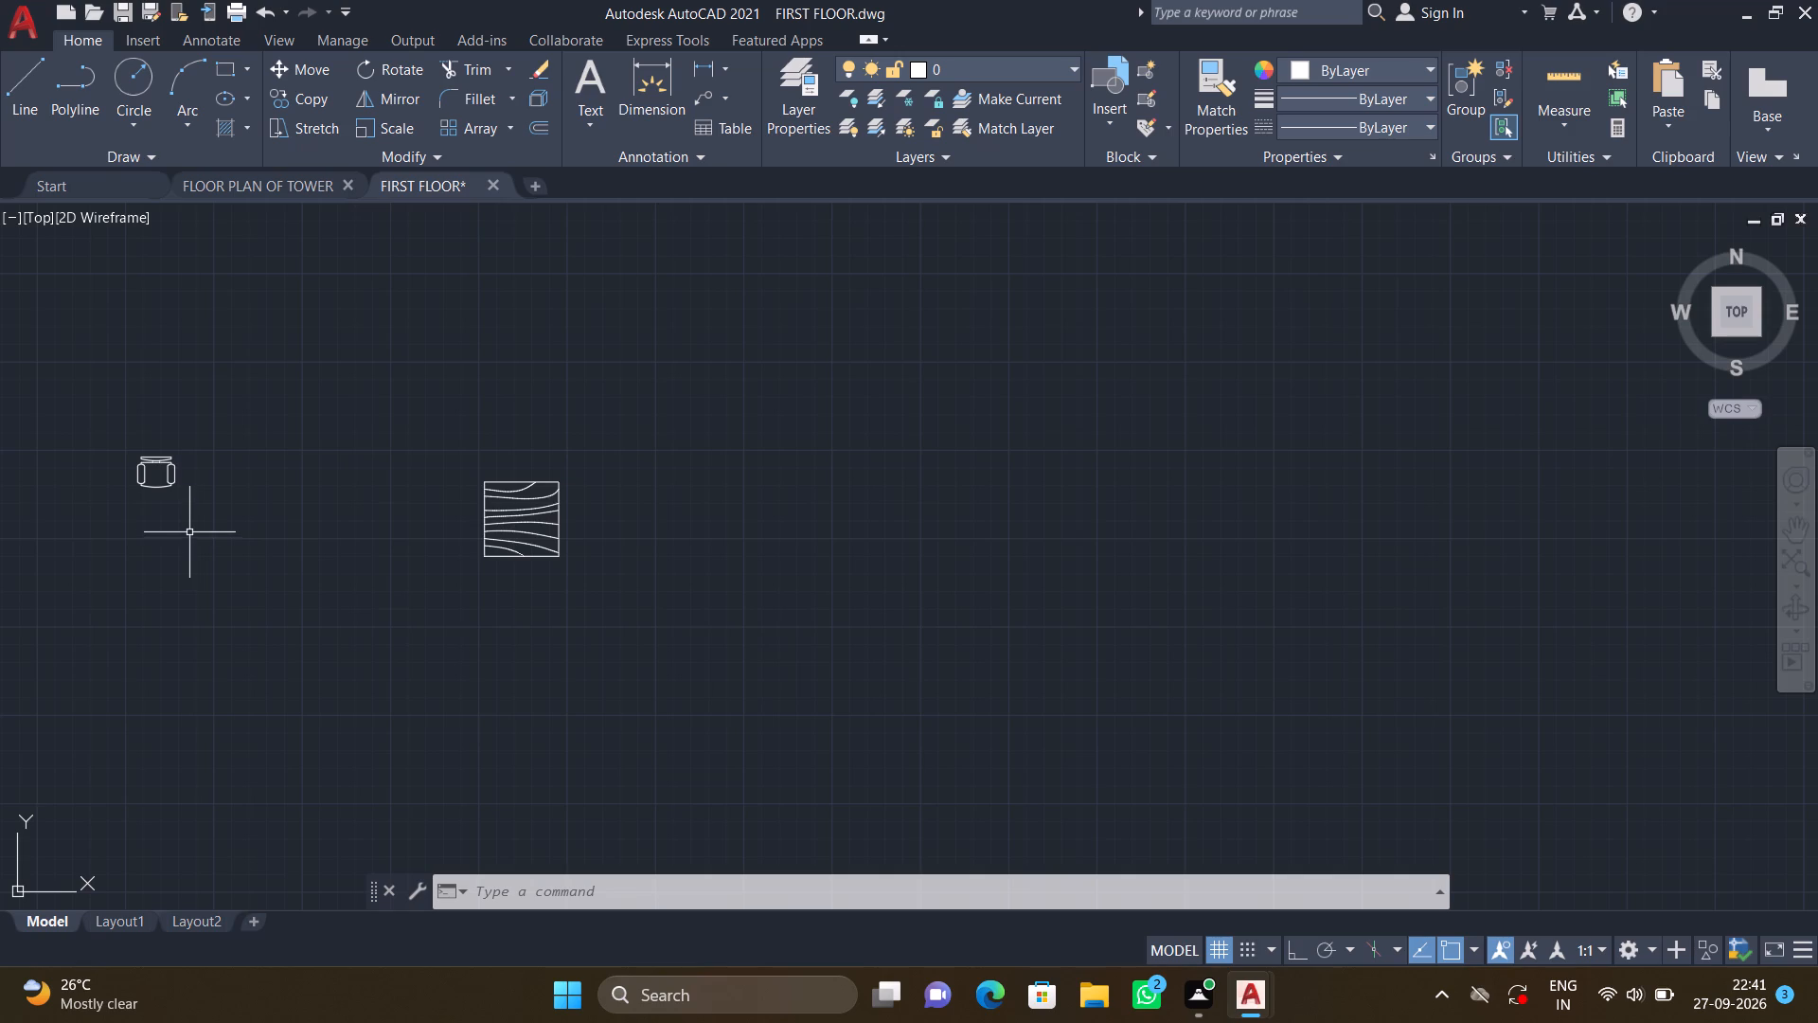
pyautogui.write('cio')
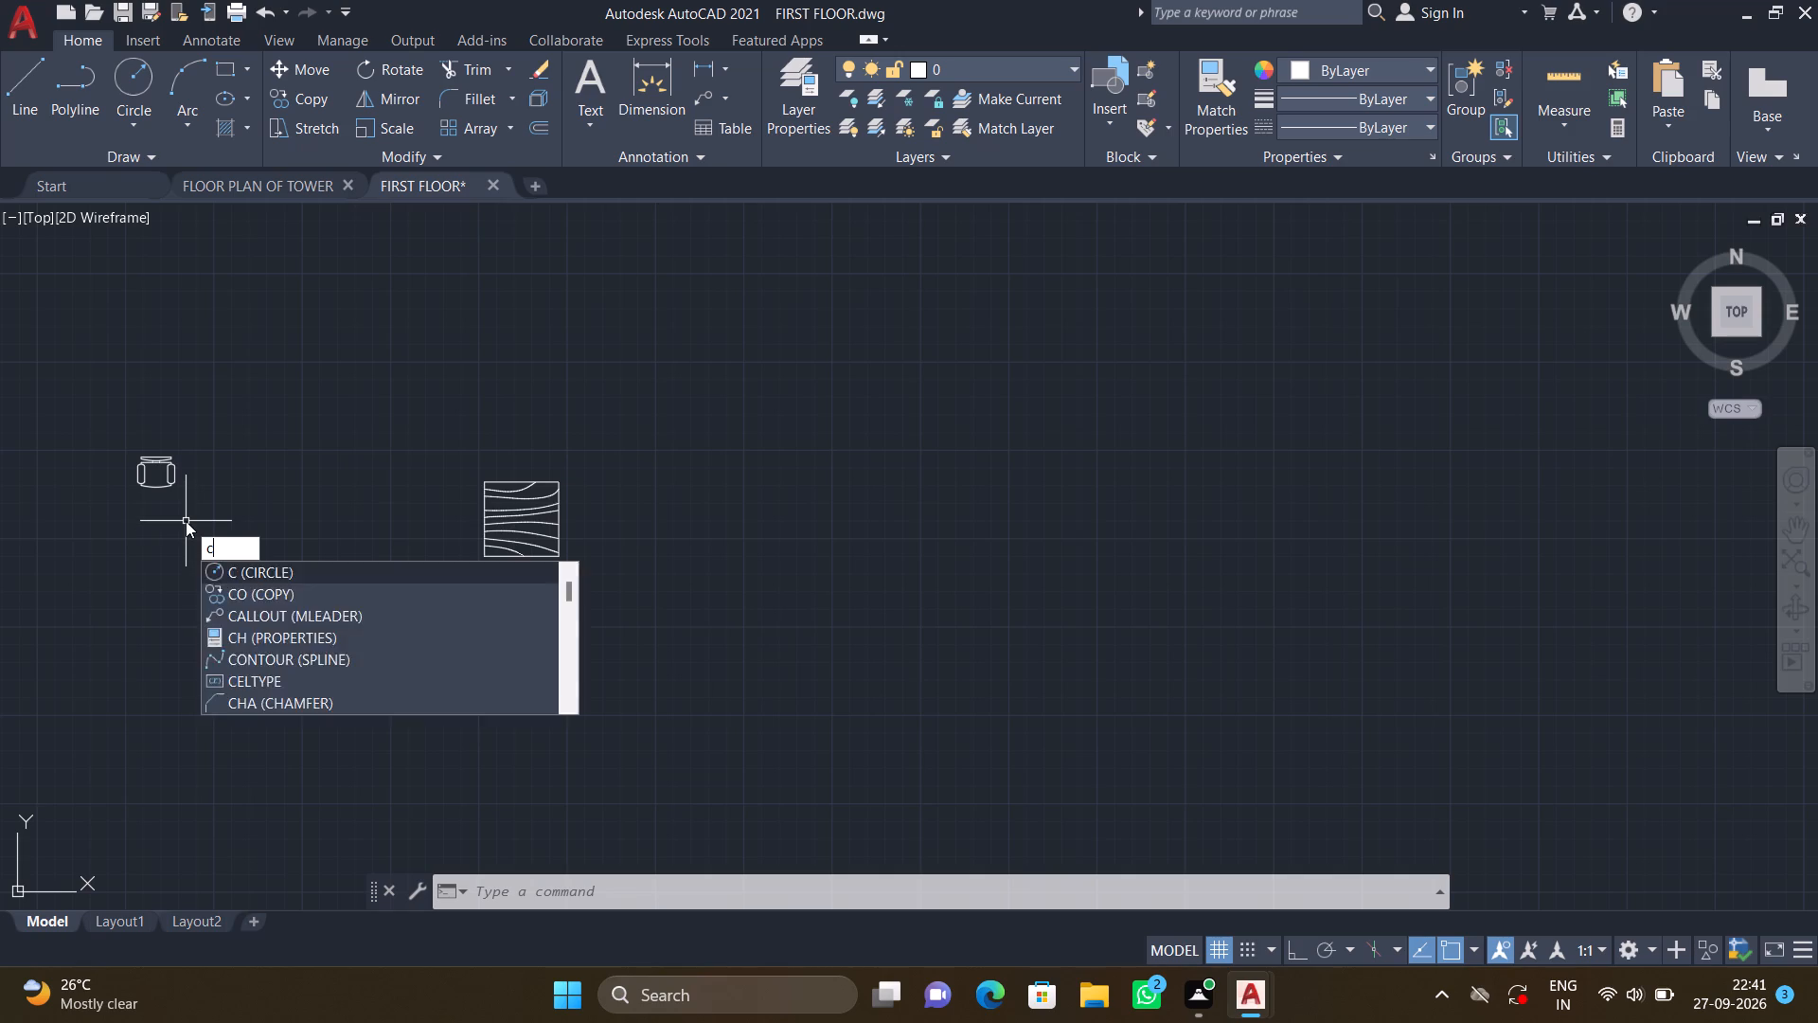
pyautogui.press('BackSpace')
pyautogui.press('BackSpace')
pyautogui.press('o')
pyautogui.press('Return')
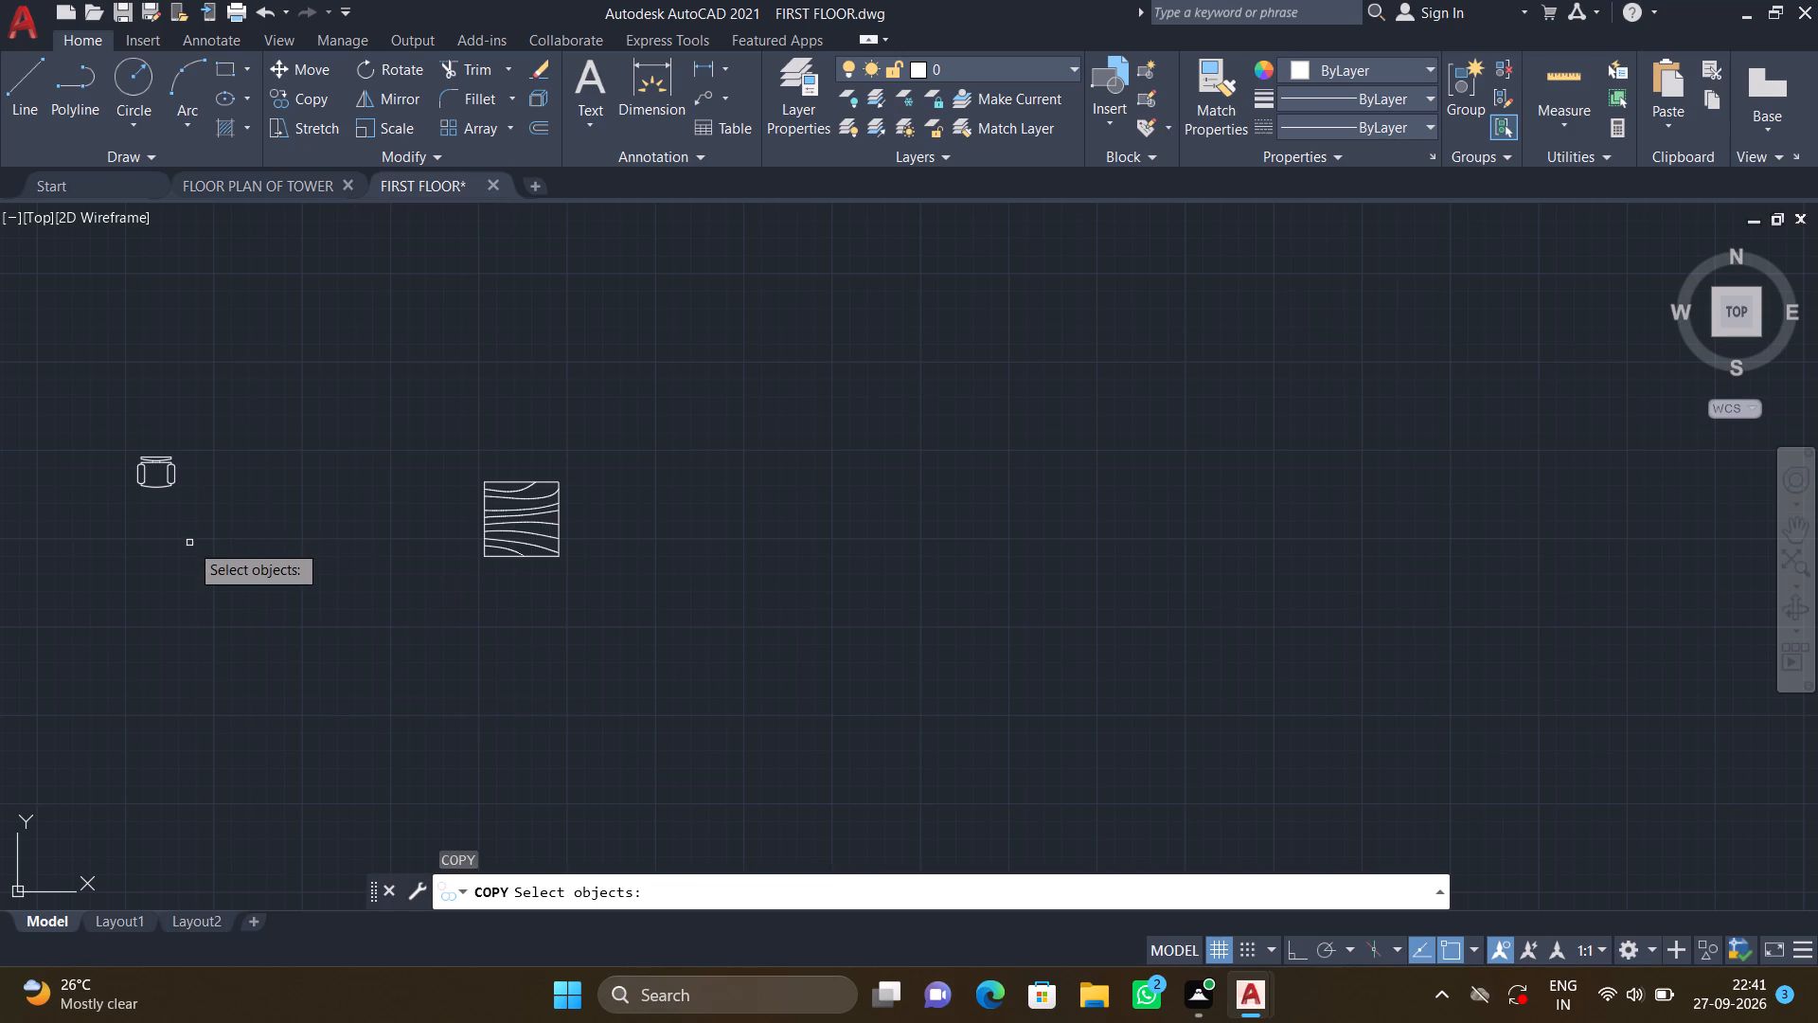
pyautogui.click(211, 511)
pyautogui.click(61, 370)
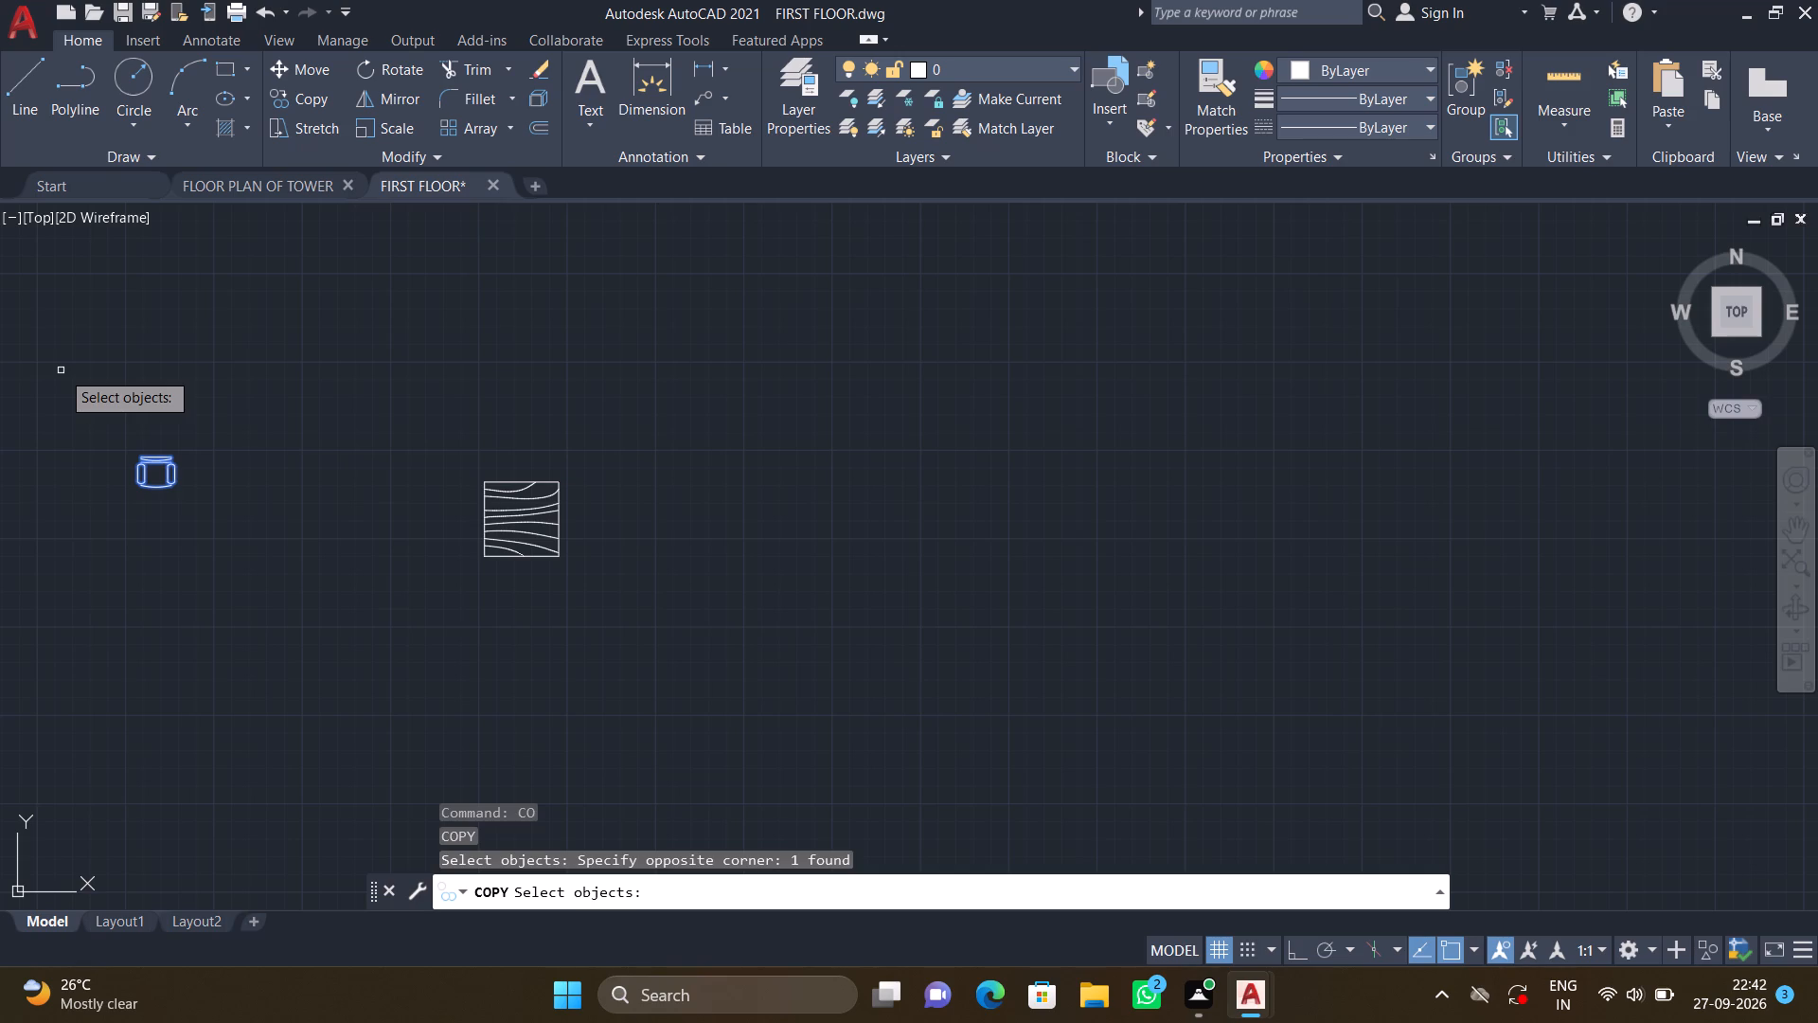
pyautogui.press('Return')
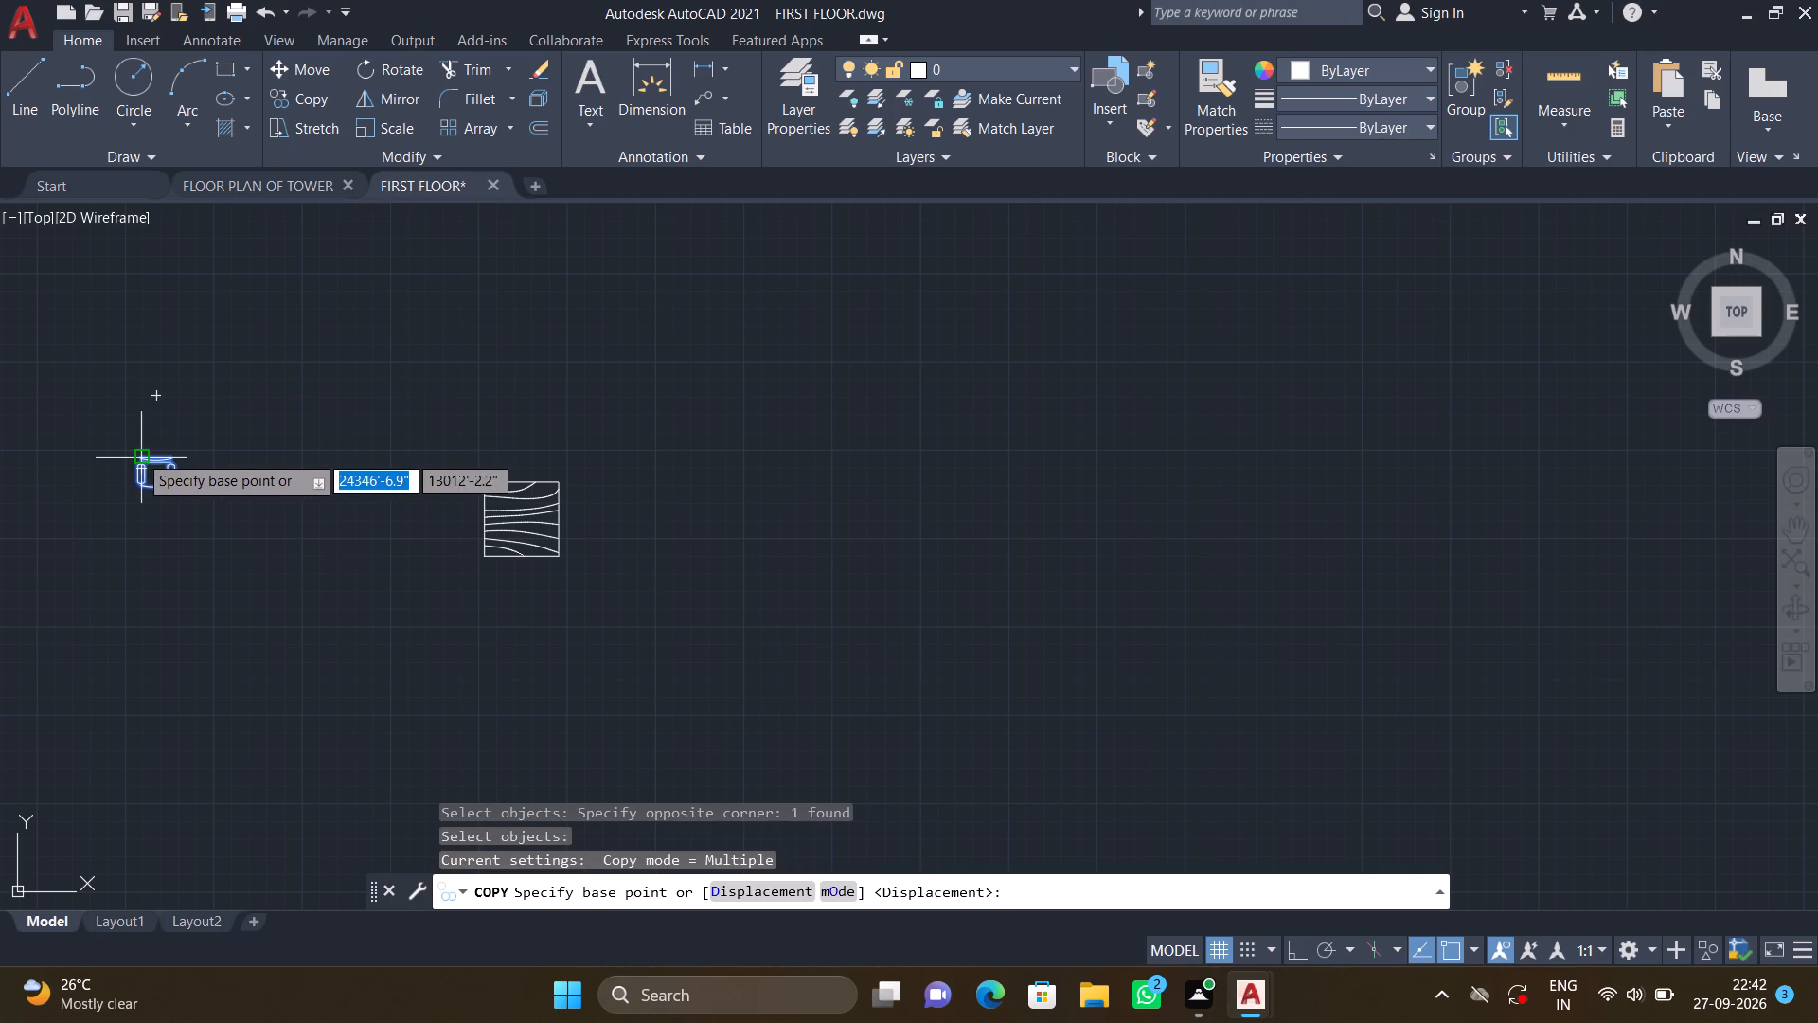
pyautogui.click(138, 454)
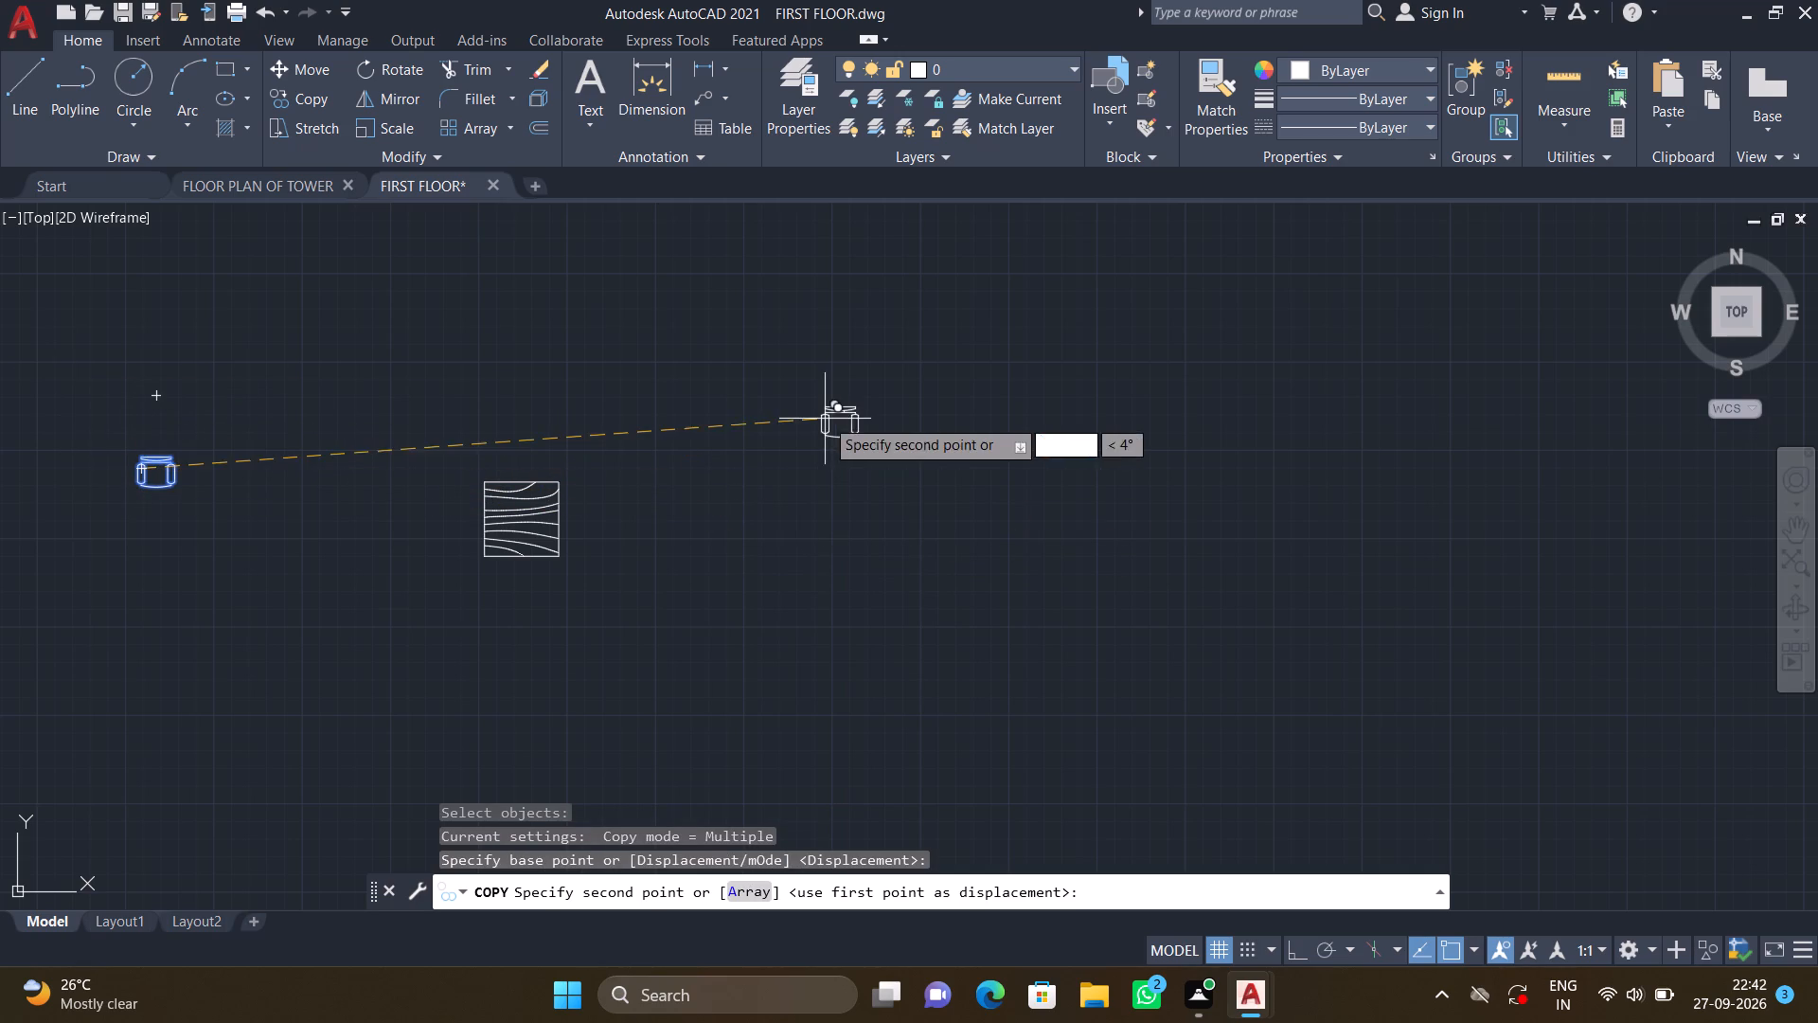
pyautogui.click(829, 404)
pyautogui.press('Return')
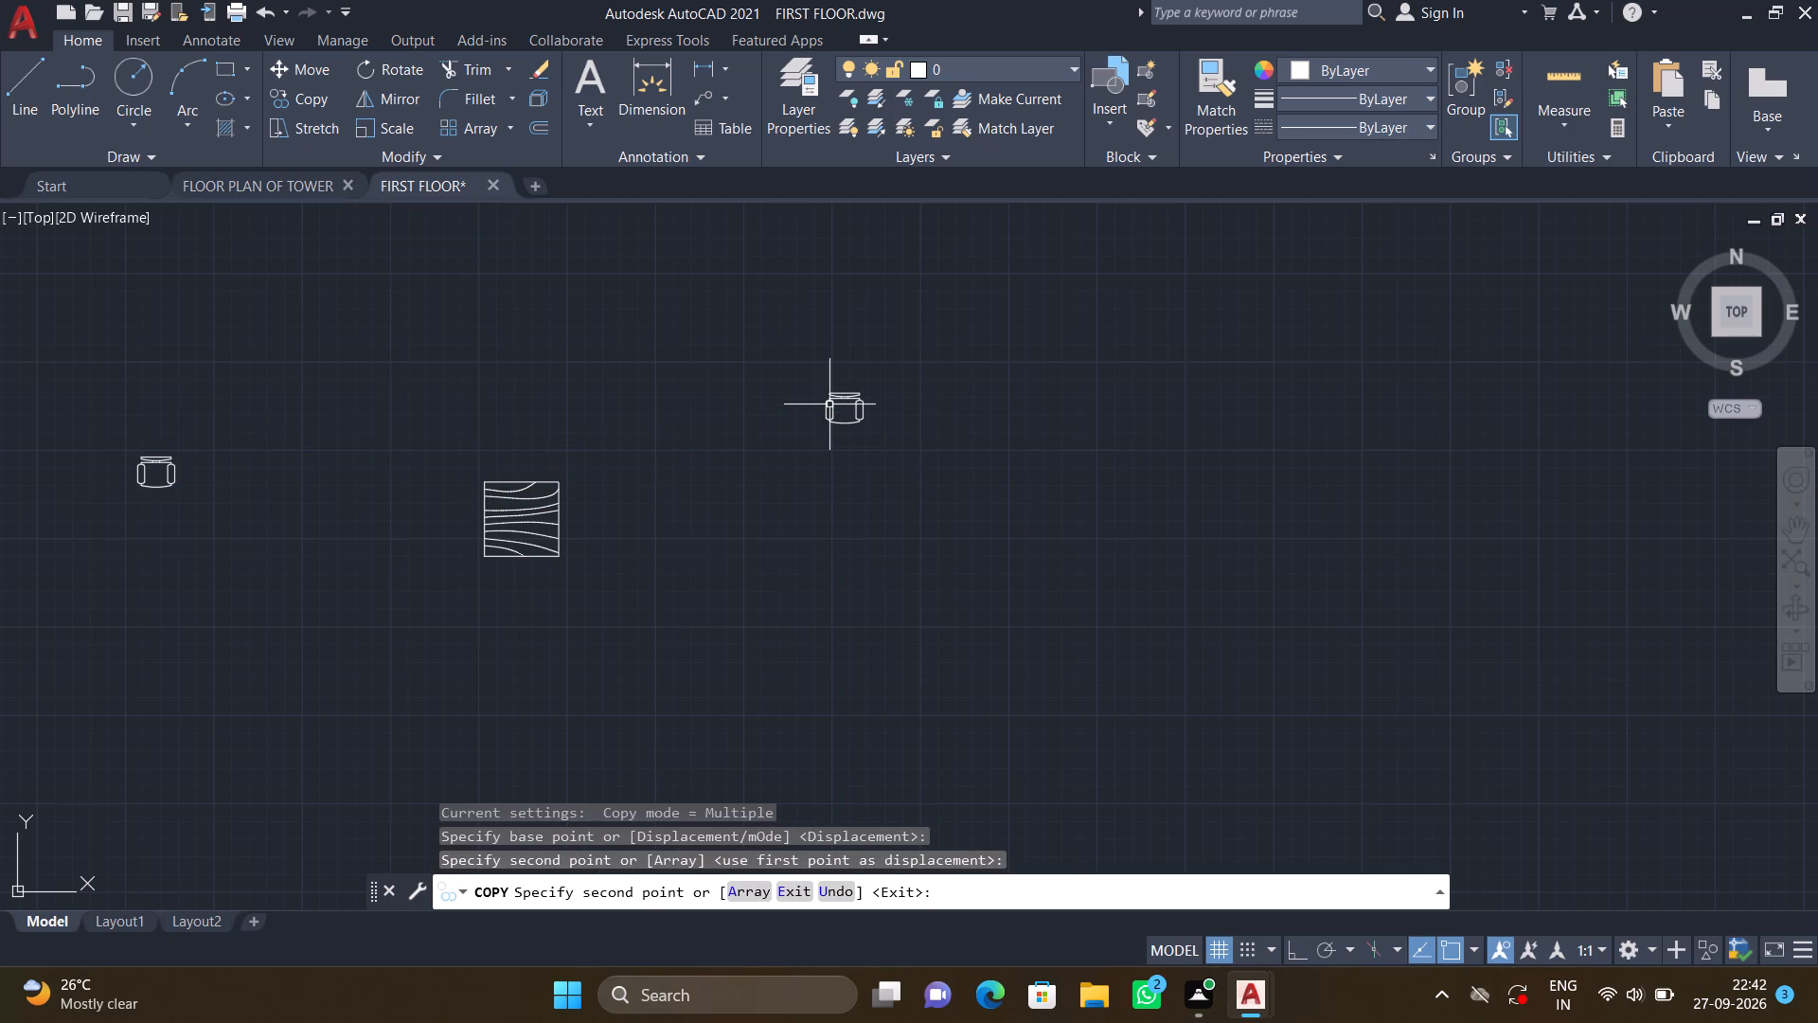
# Rotate the copied chair freehand about its back corner so that it sits diagonally.
pyautogui.write('ro')
pyautogui.press('Return')
pyautogui.moveTo(936, 470); pyautogui.dragTo(924, 458)
pyautogui.click(740, 306)
pyautogui.press('Return')
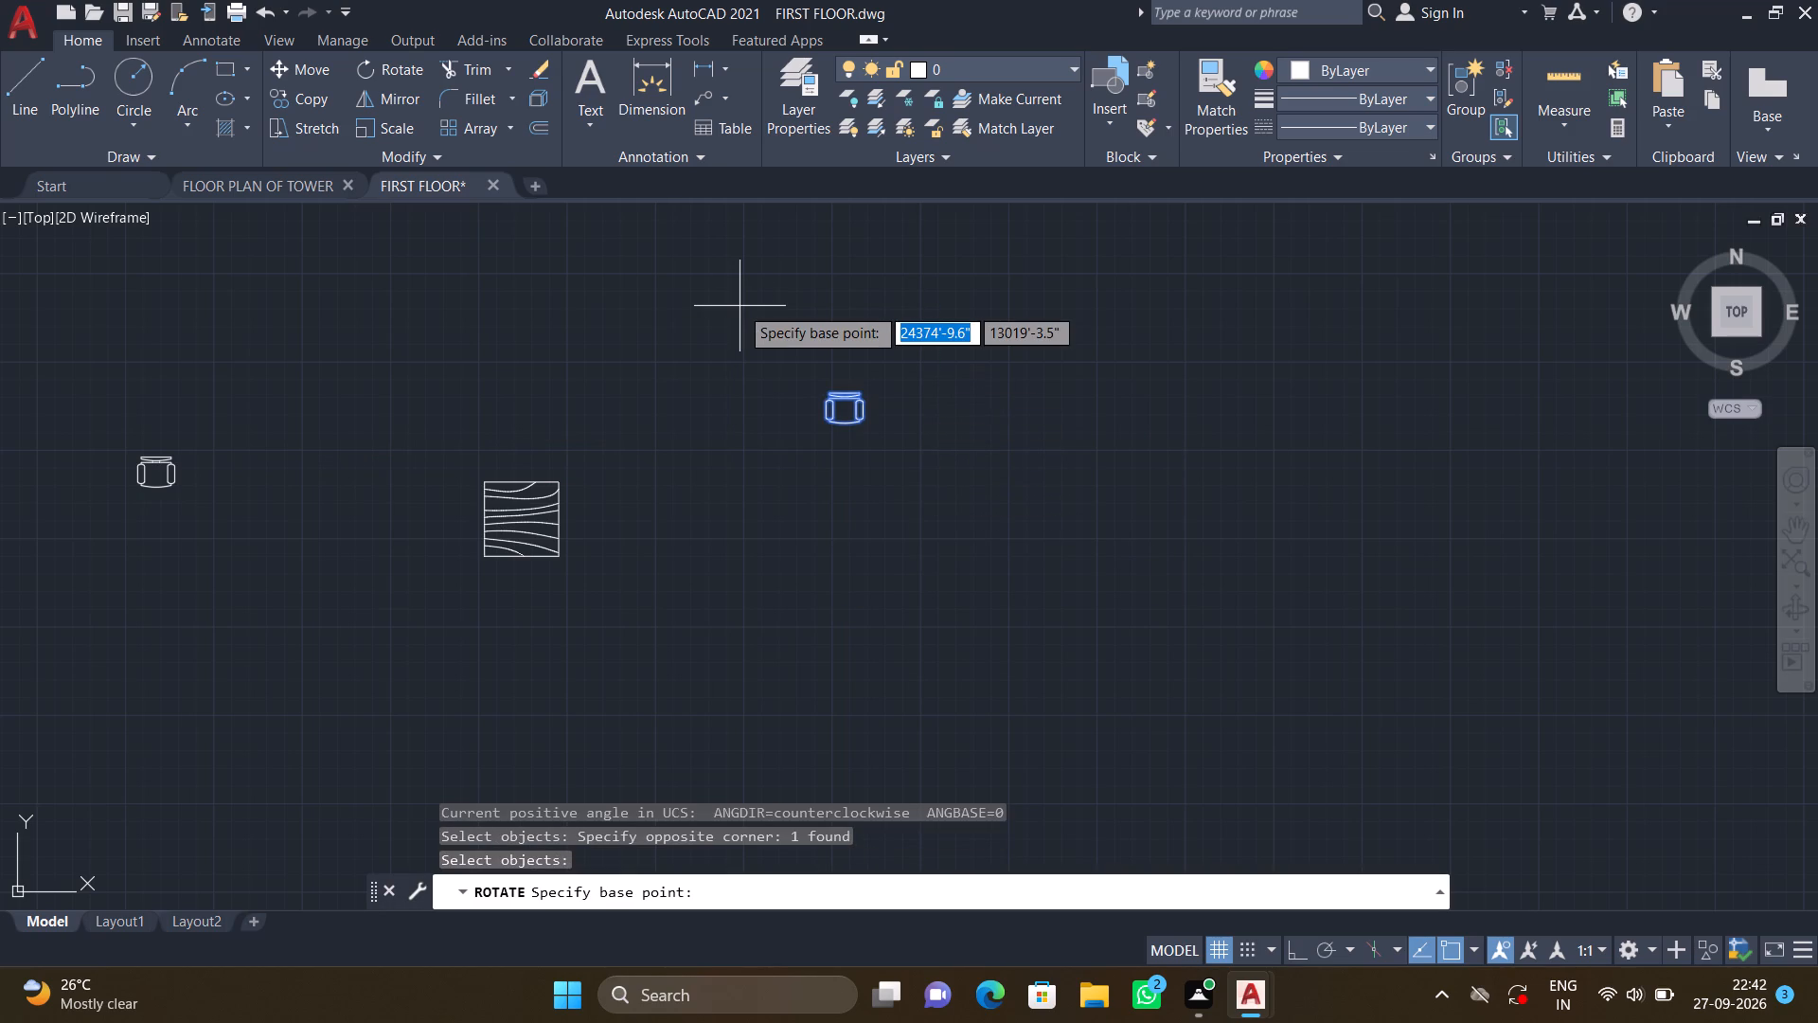
pyautogui.click(857, 396)
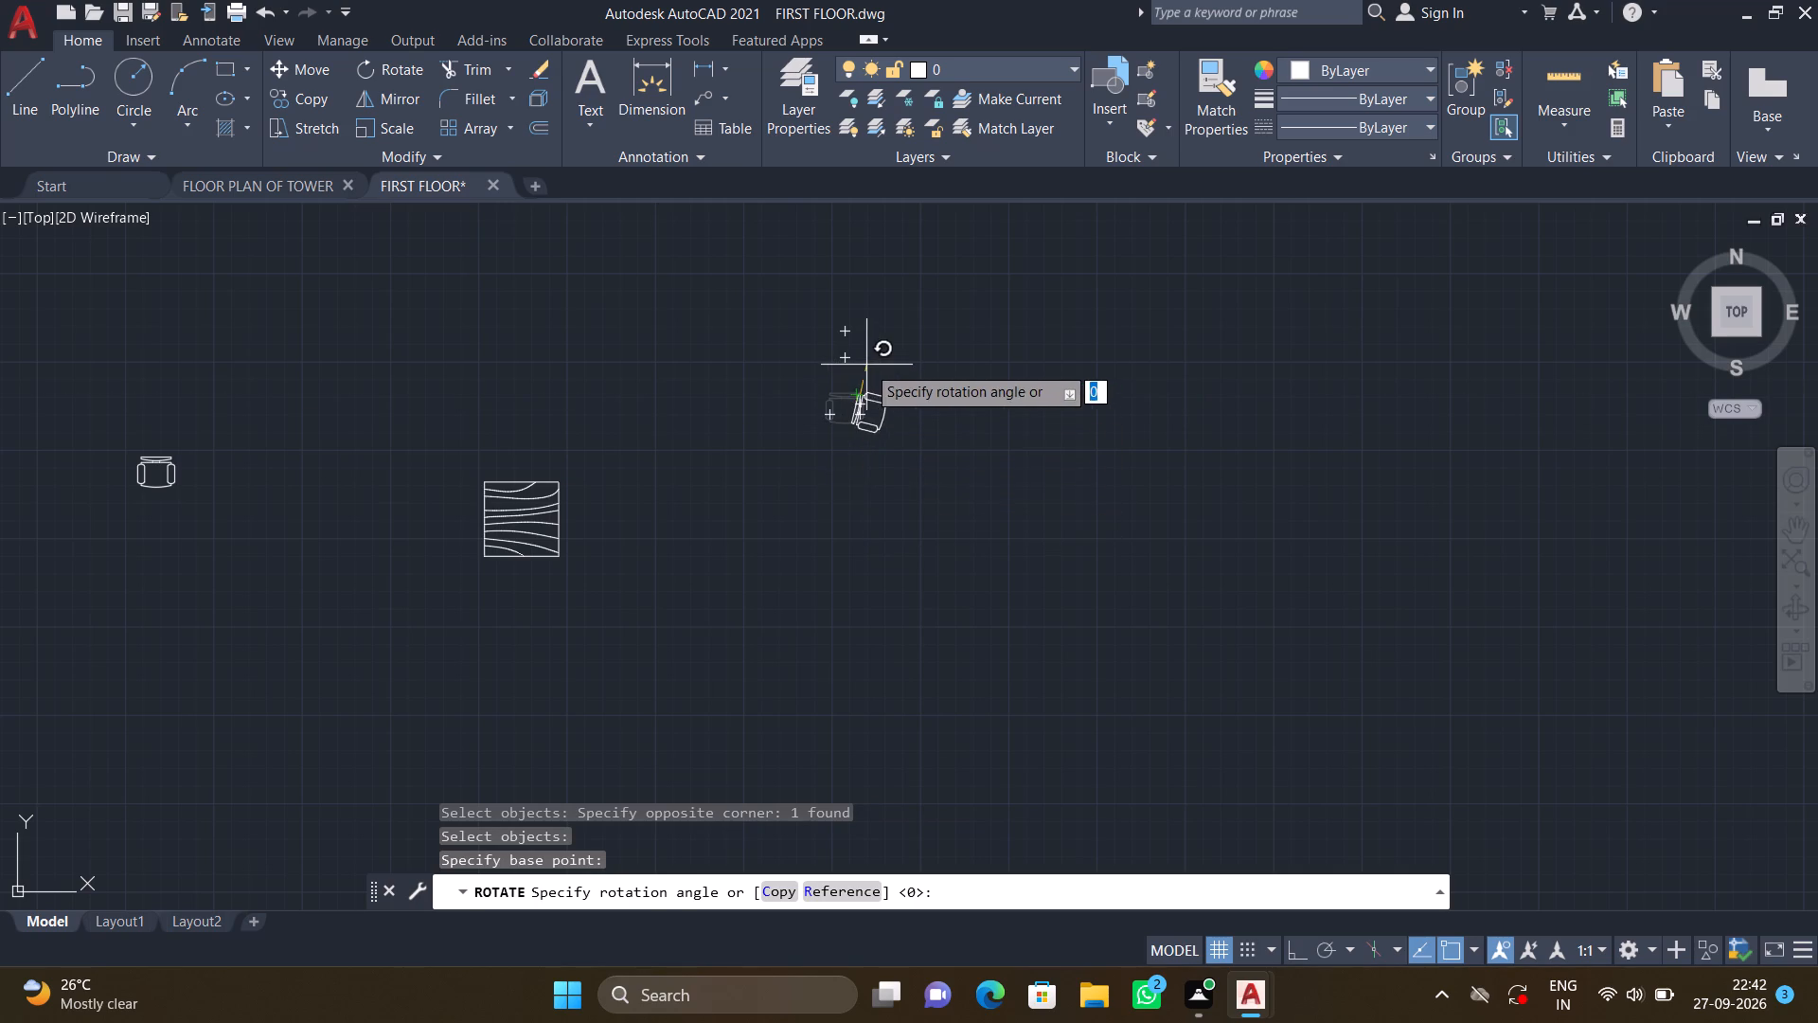
pyautogui.click(882, 423)
# Copy the diagonal chair into the living room, just beyond the end of the three-seat sofa and angled towards it.
pyautogui.write('co')
pyautogui.press('Return')
pyautogui.click(900, 473)
pyautogui.click(736, 316)
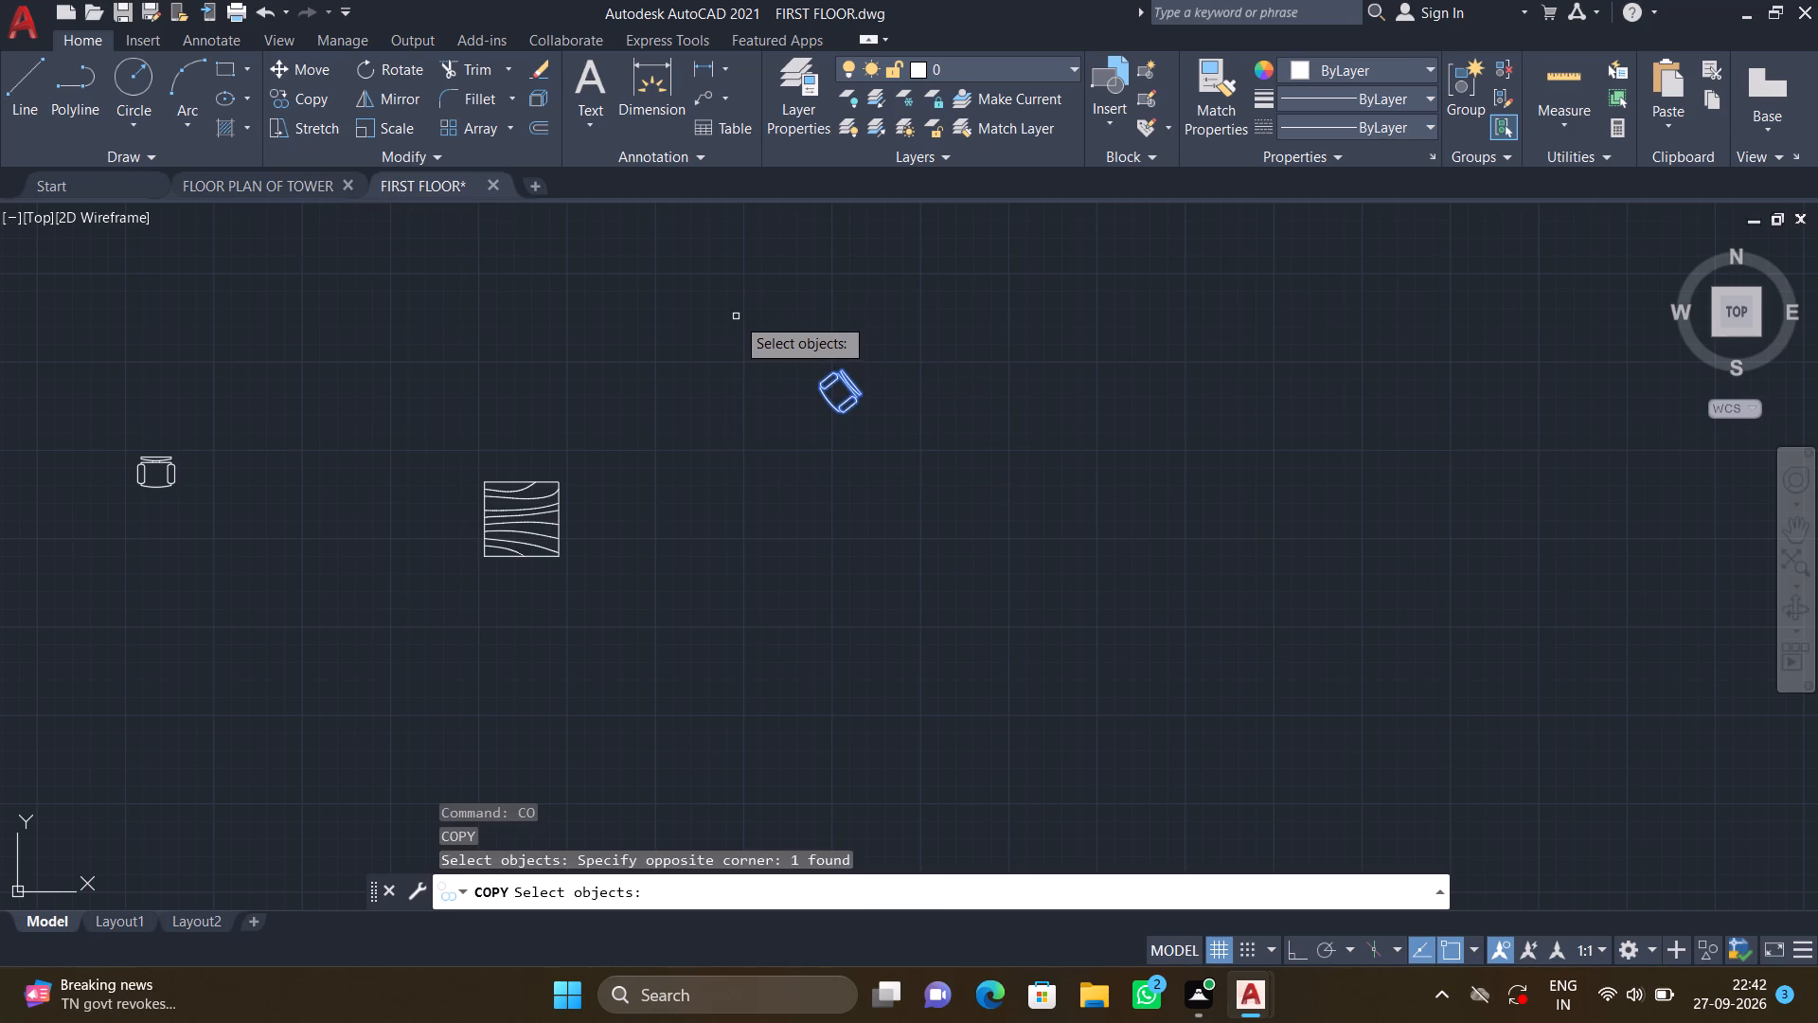
pyautogui.press('Return')
pyautogui.click(846, 375)
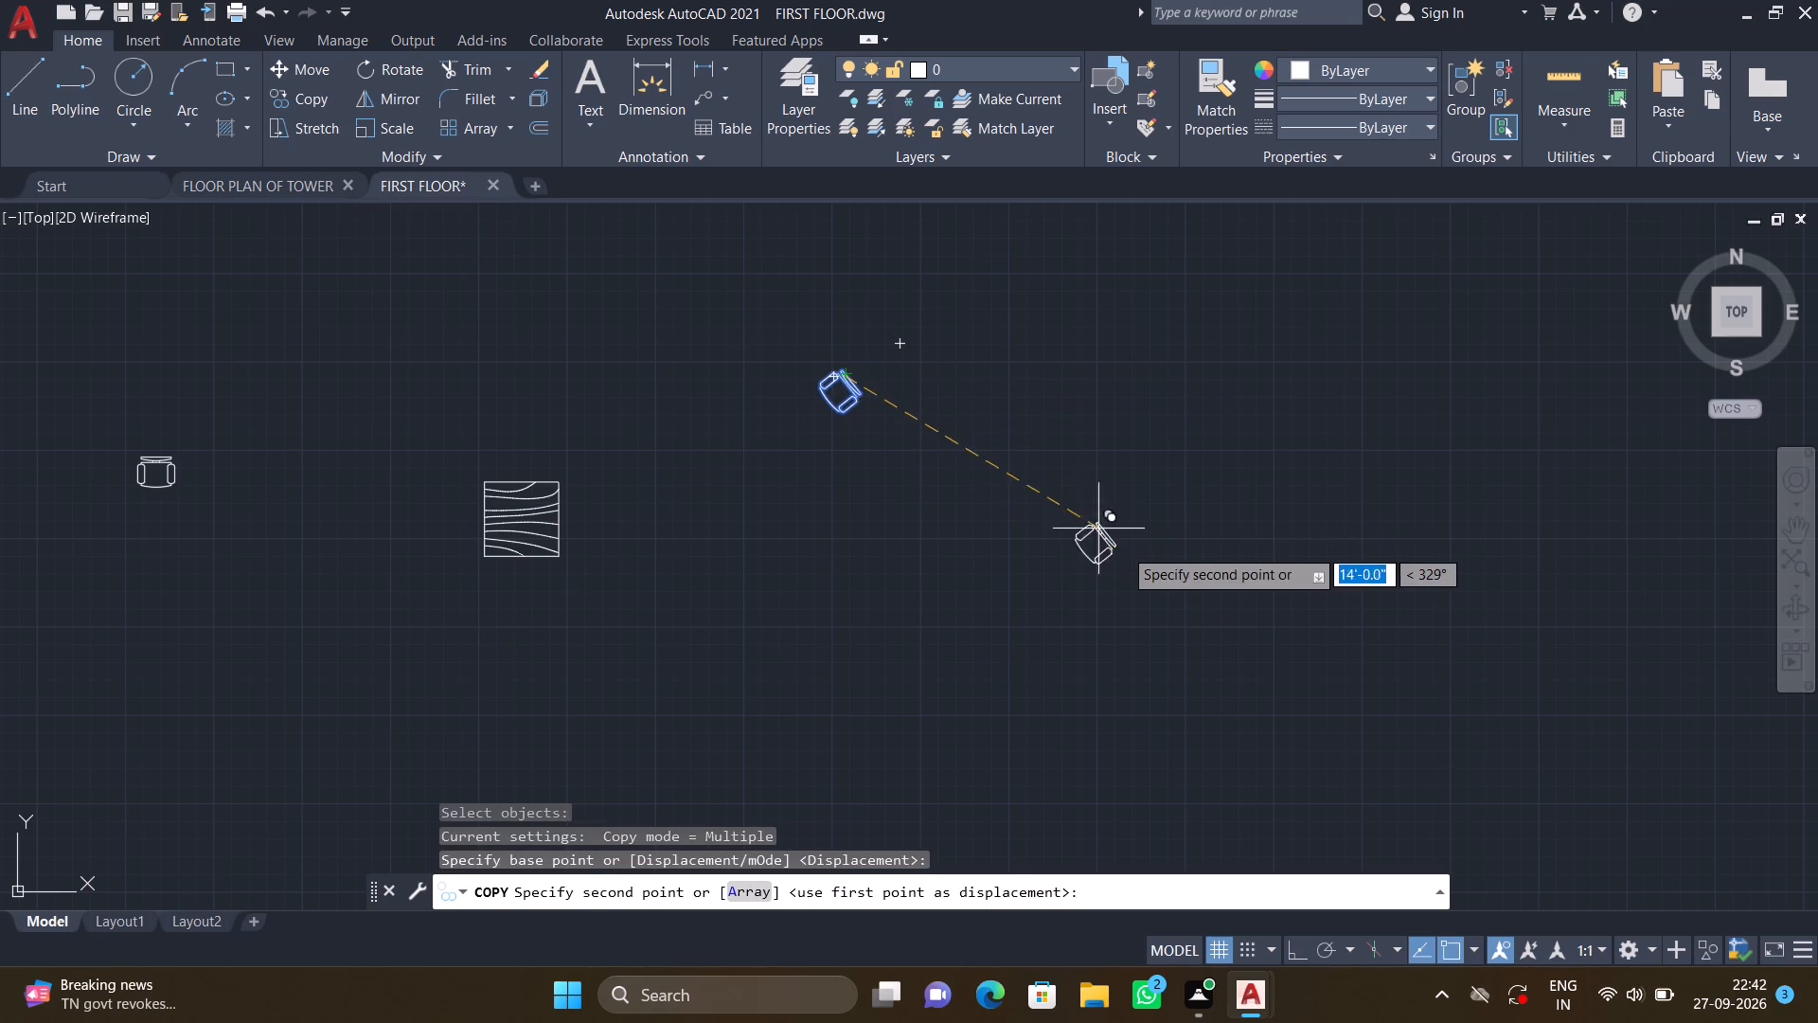
pyautogui.scroll(-4, 1148, 569)
pyautogui.moveTo(1247, 604); pyautogui.dragTo(1008, 512, button='middle')
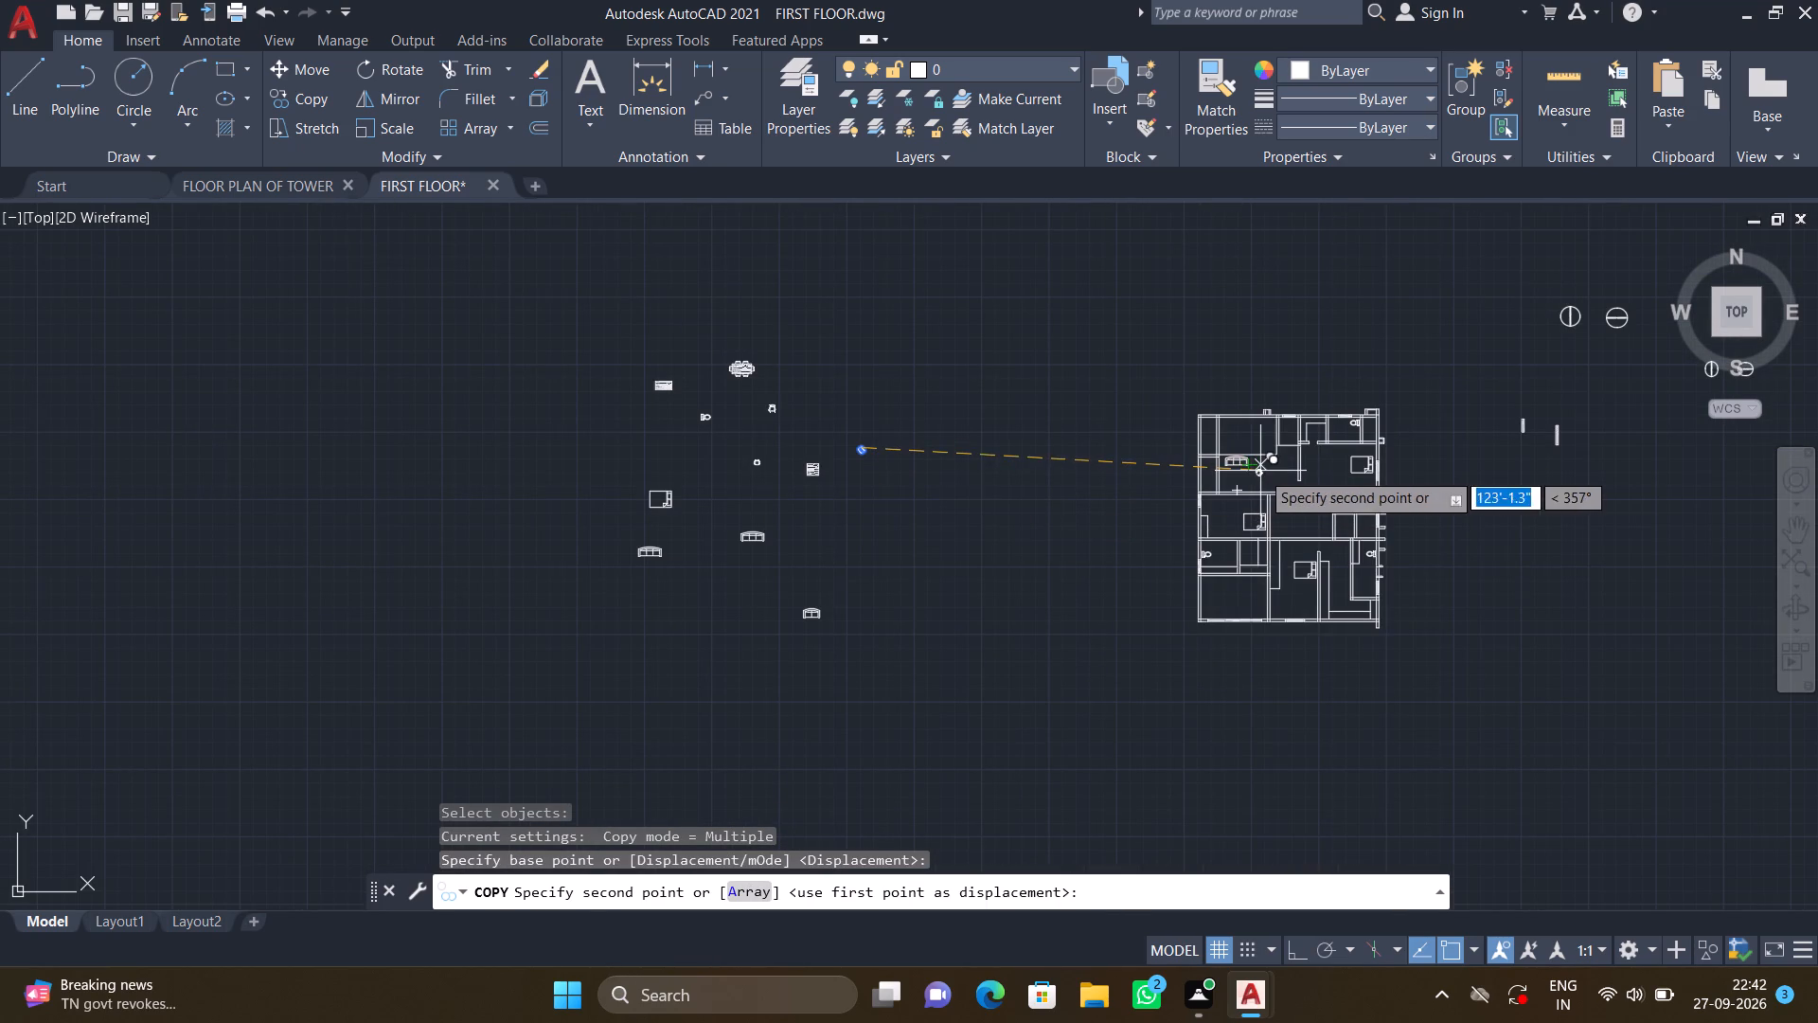
pyautogui.scroll(2, 1270, 490)
pyautogui.scroll(3, 1214, 431)
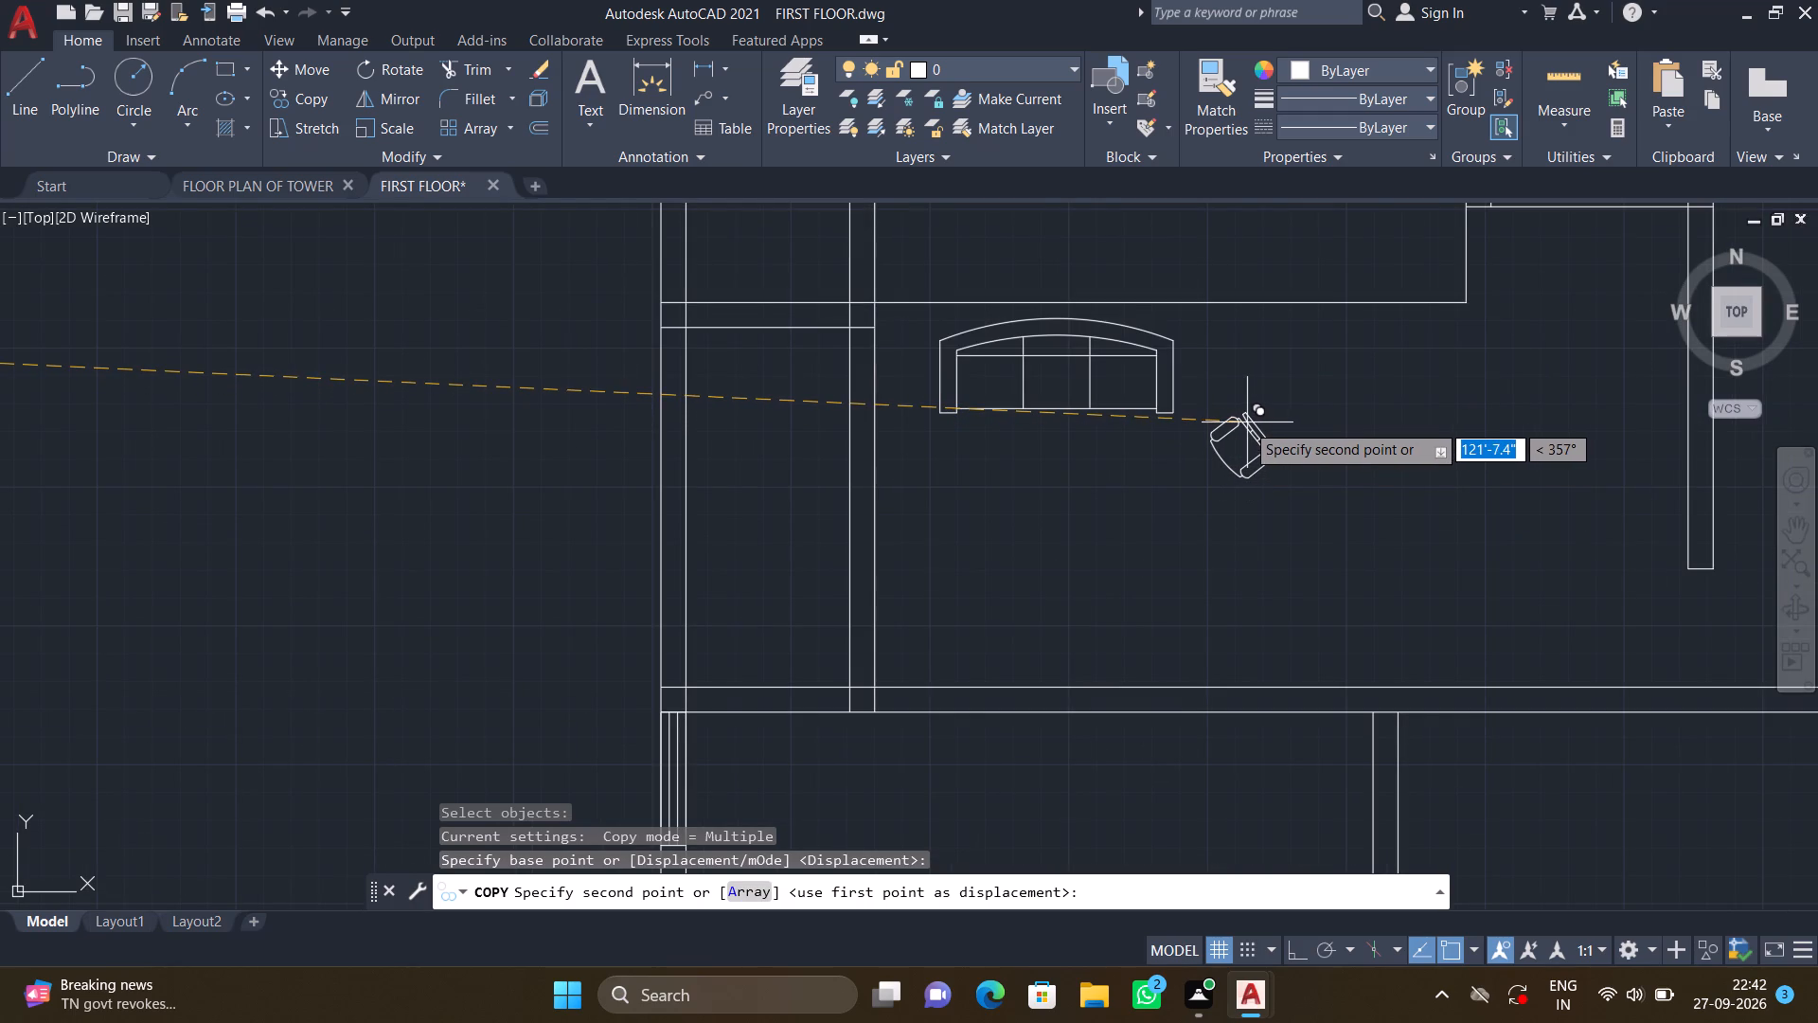
pyautogui.click(1237, 424)
pyautogui.press('Return')
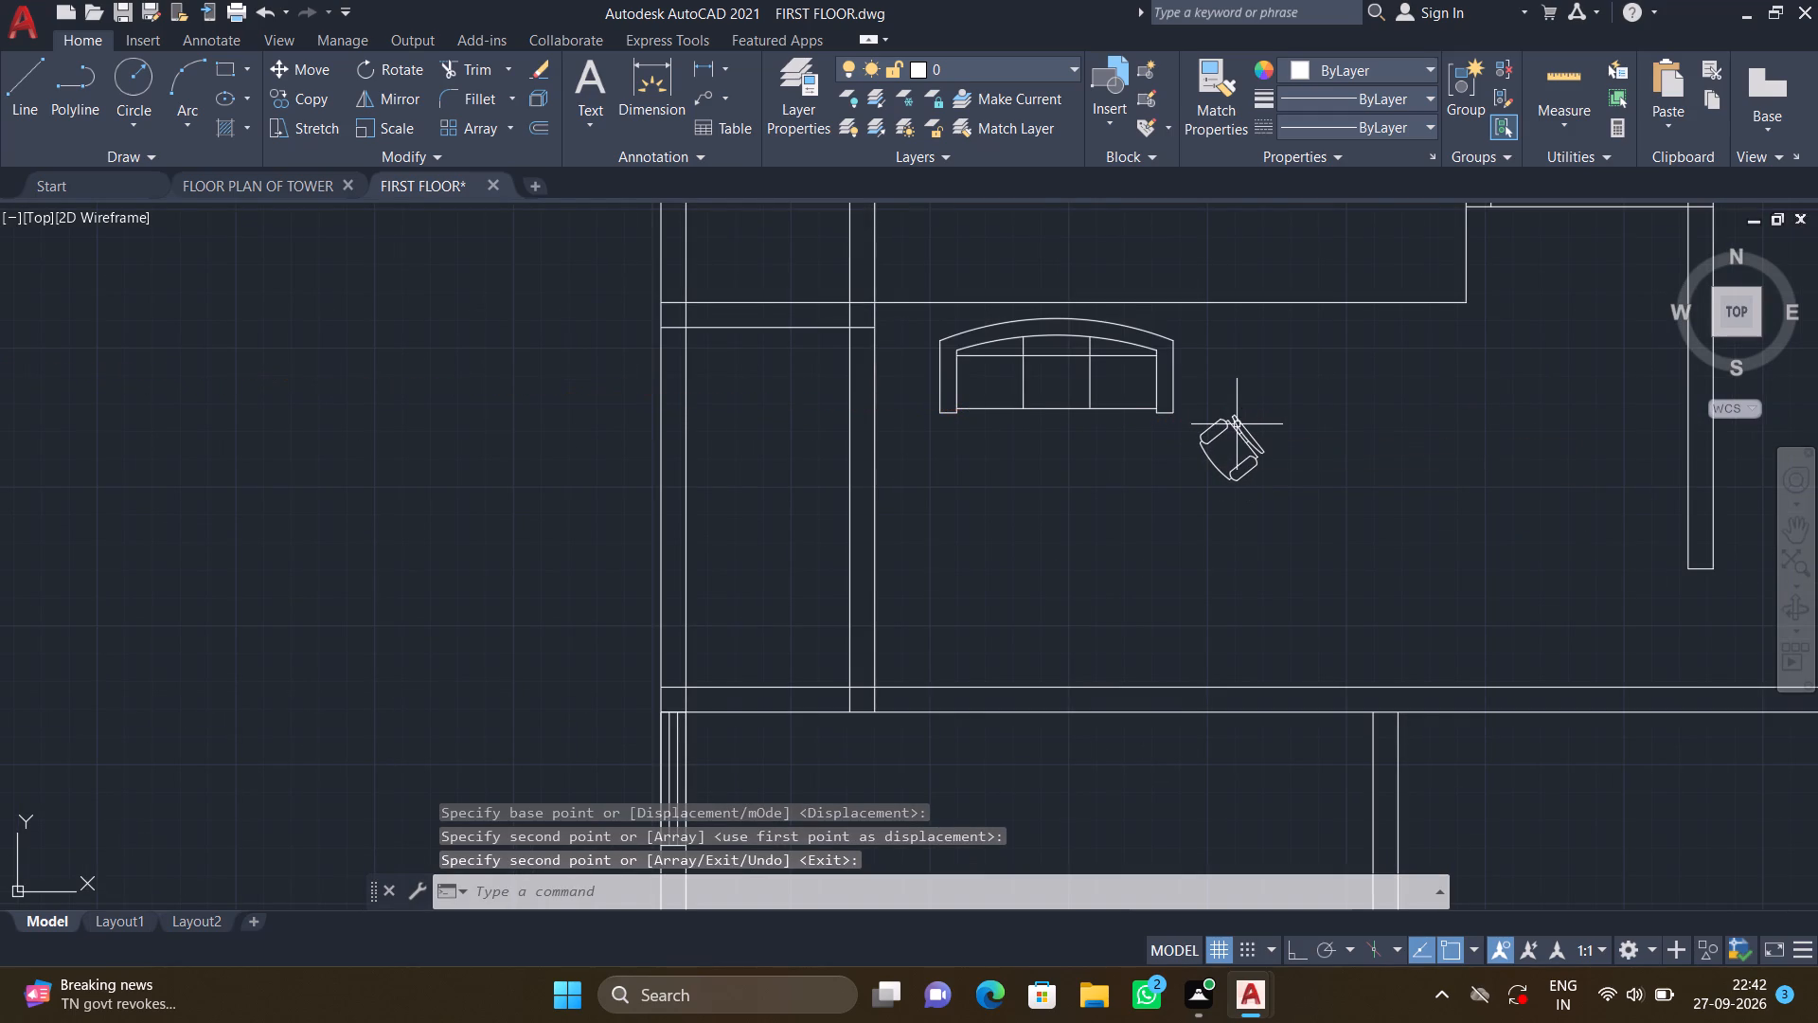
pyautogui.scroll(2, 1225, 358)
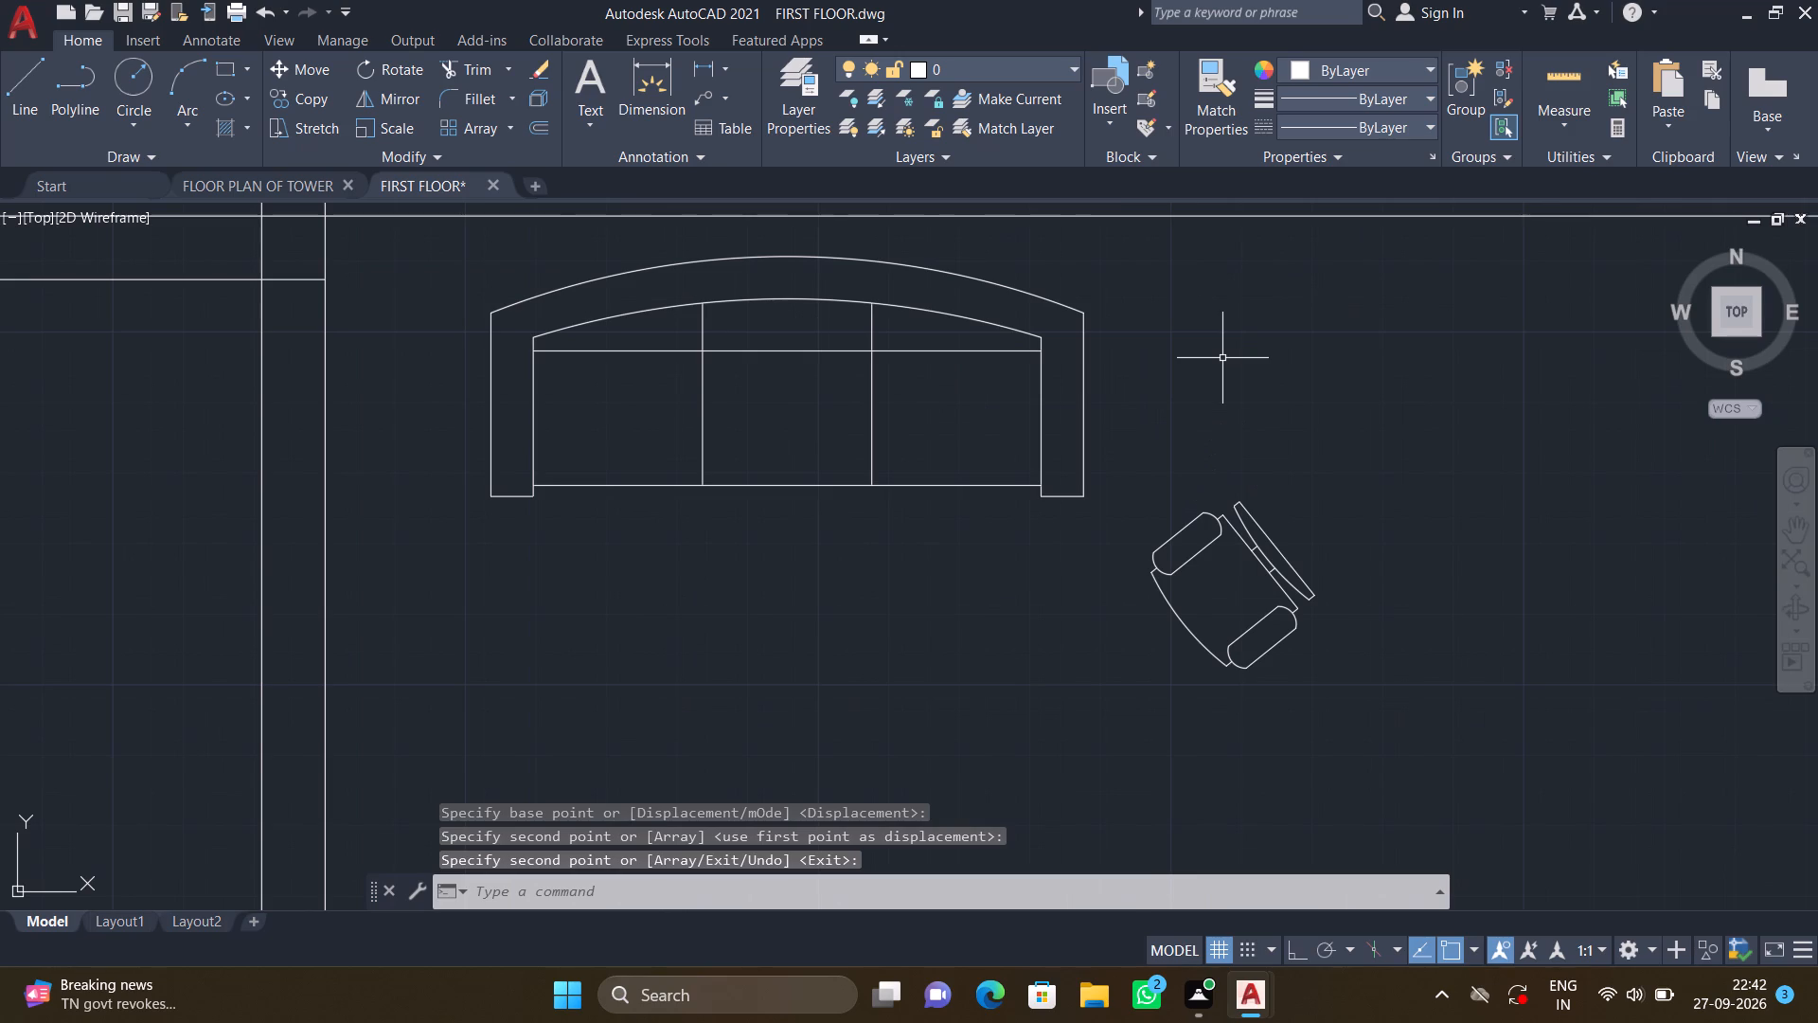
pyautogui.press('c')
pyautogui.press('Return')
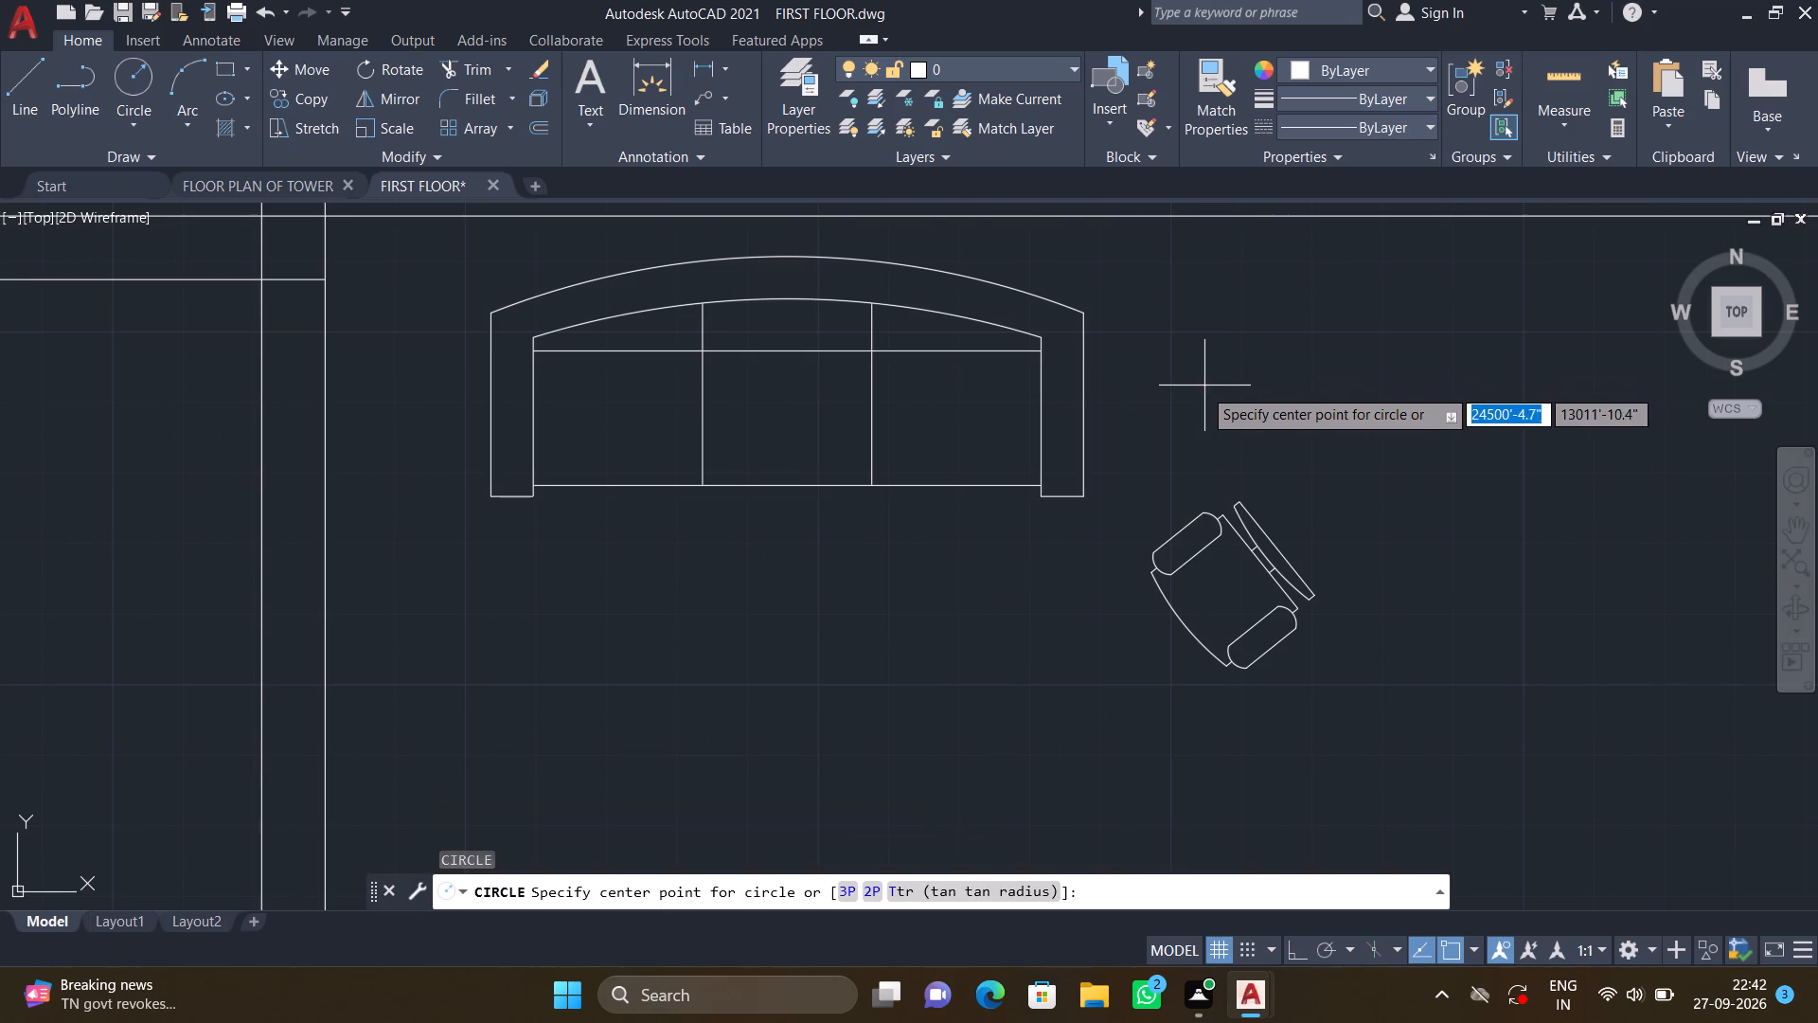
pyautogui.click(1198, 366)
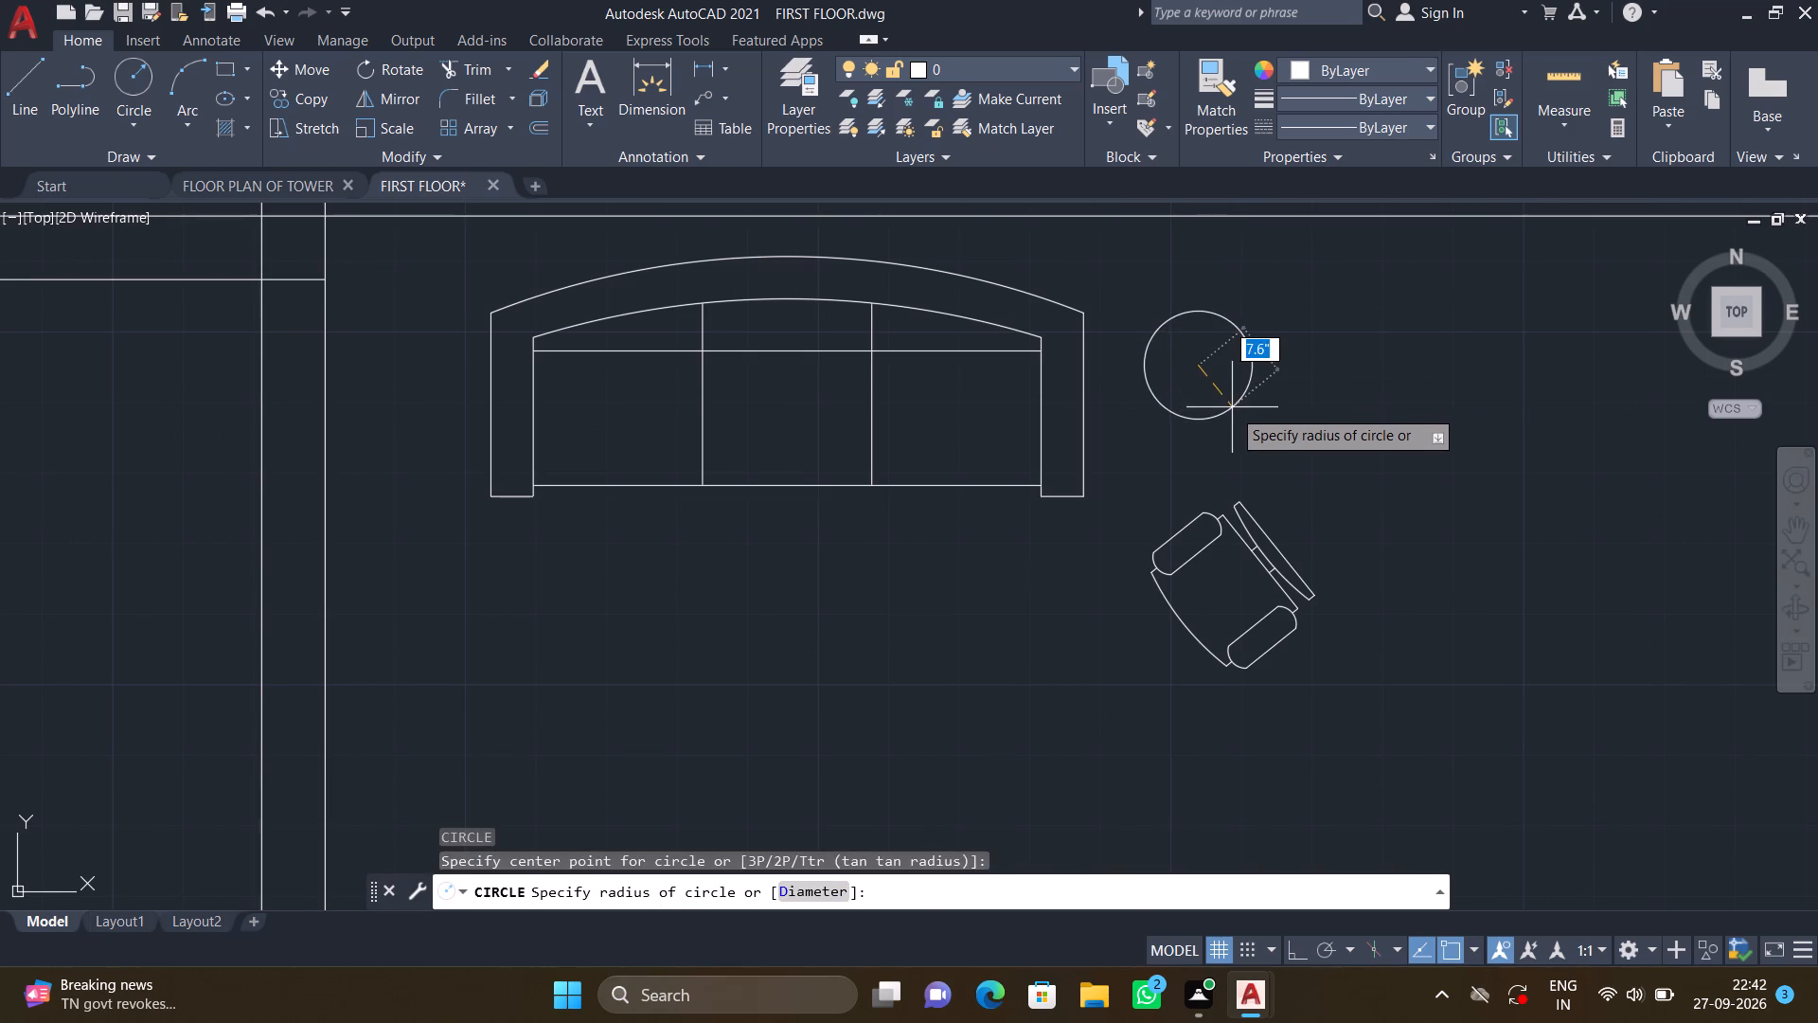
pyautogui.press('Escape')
# Draw a small circle as a round side table between the three-seat sofa and the diagonal chair.
pyautogui.press('c')
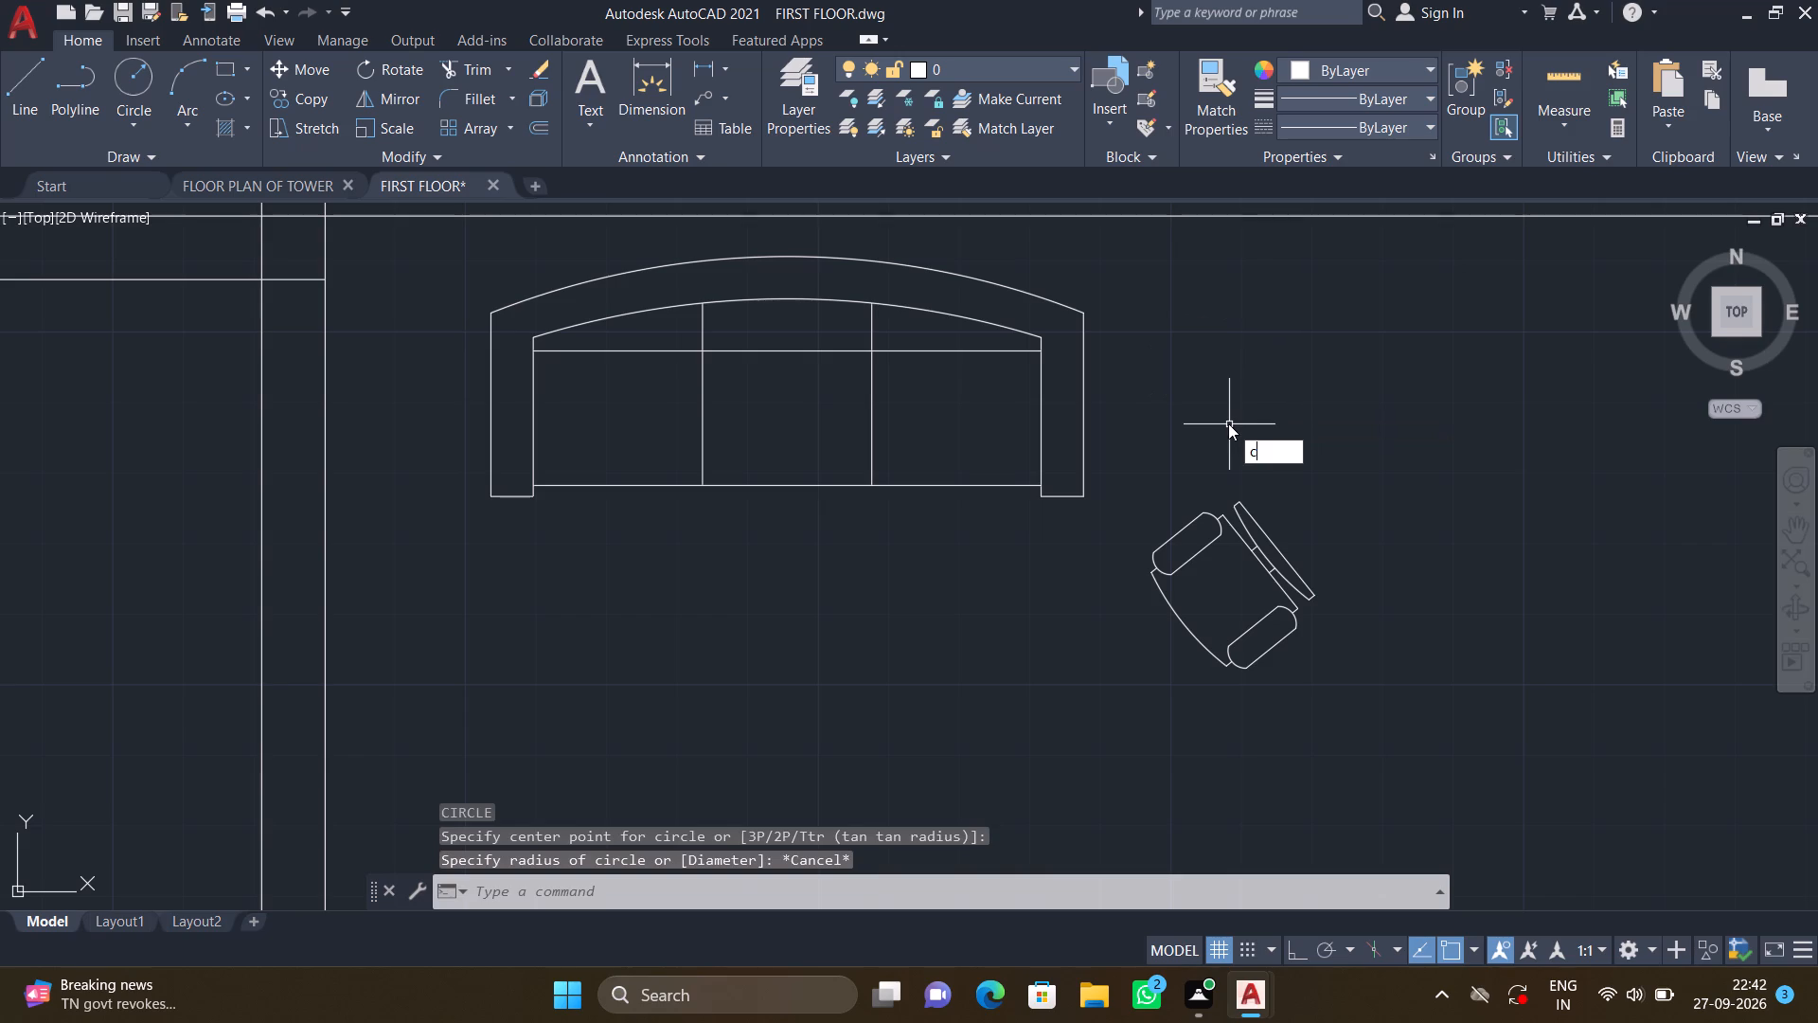
pyautogui.press('Return')
pyautogui.click(1189, 404)
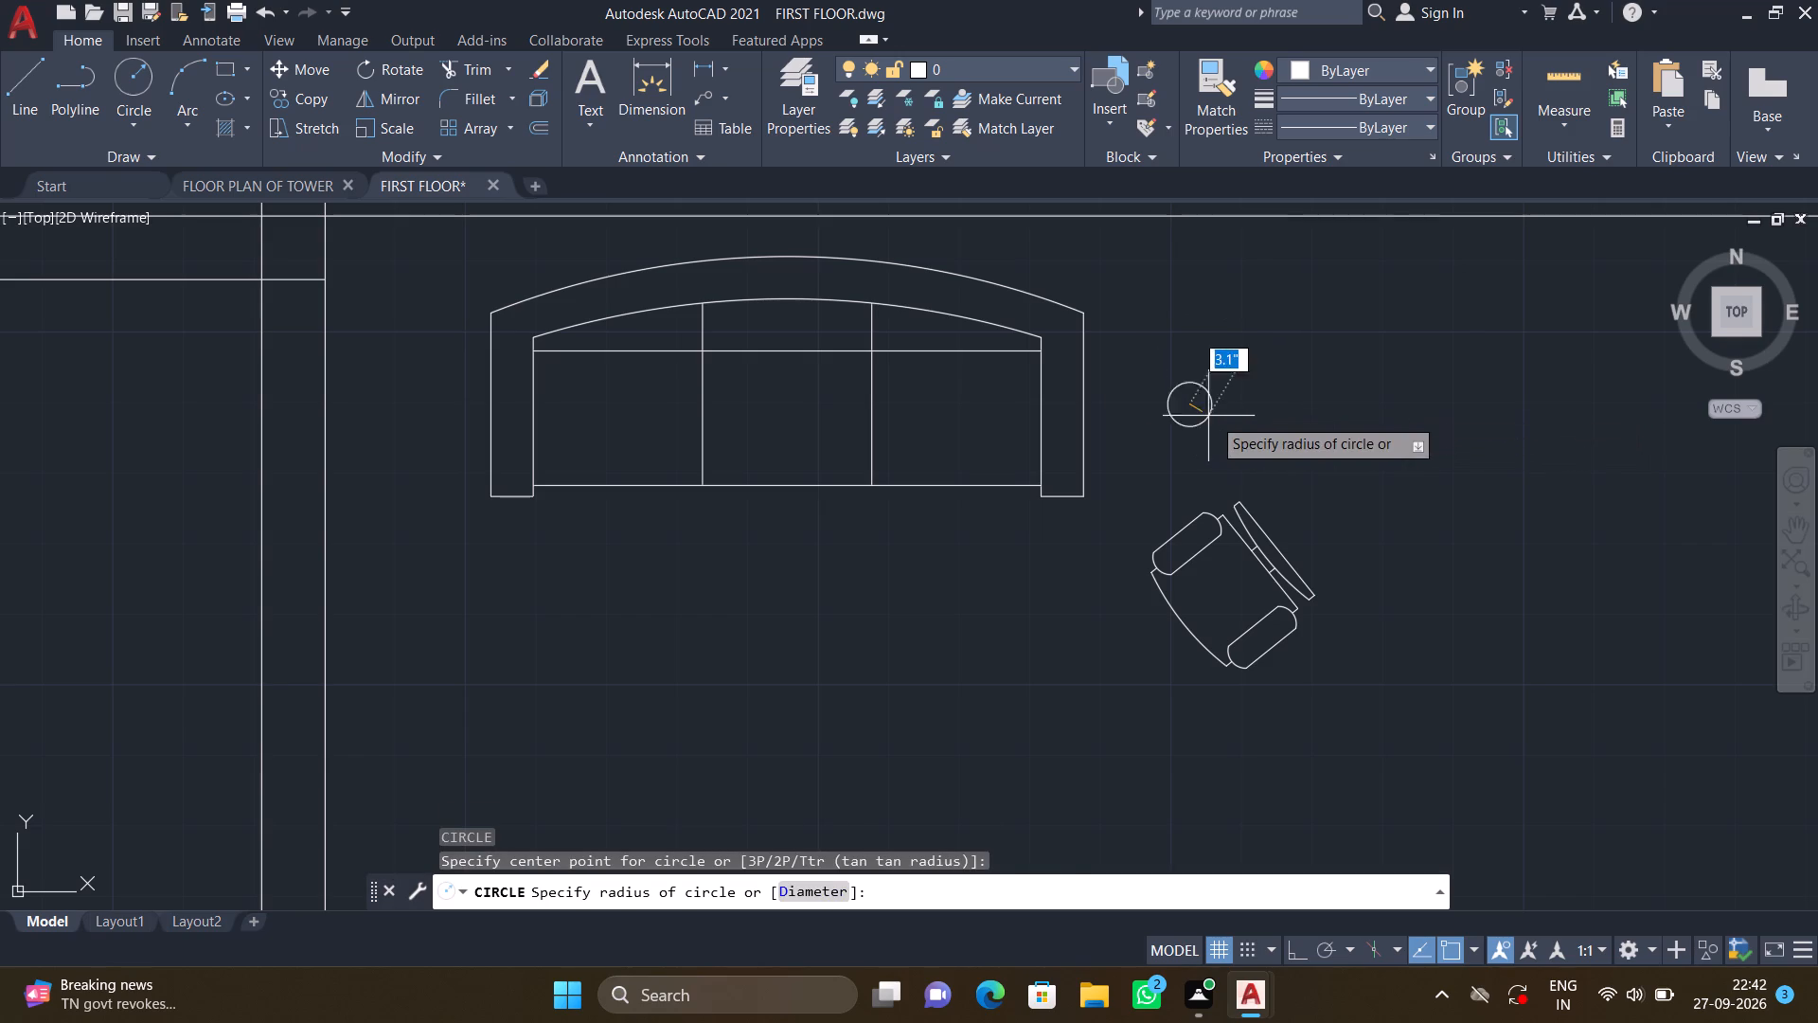
pyautogui.click(1238, 434)
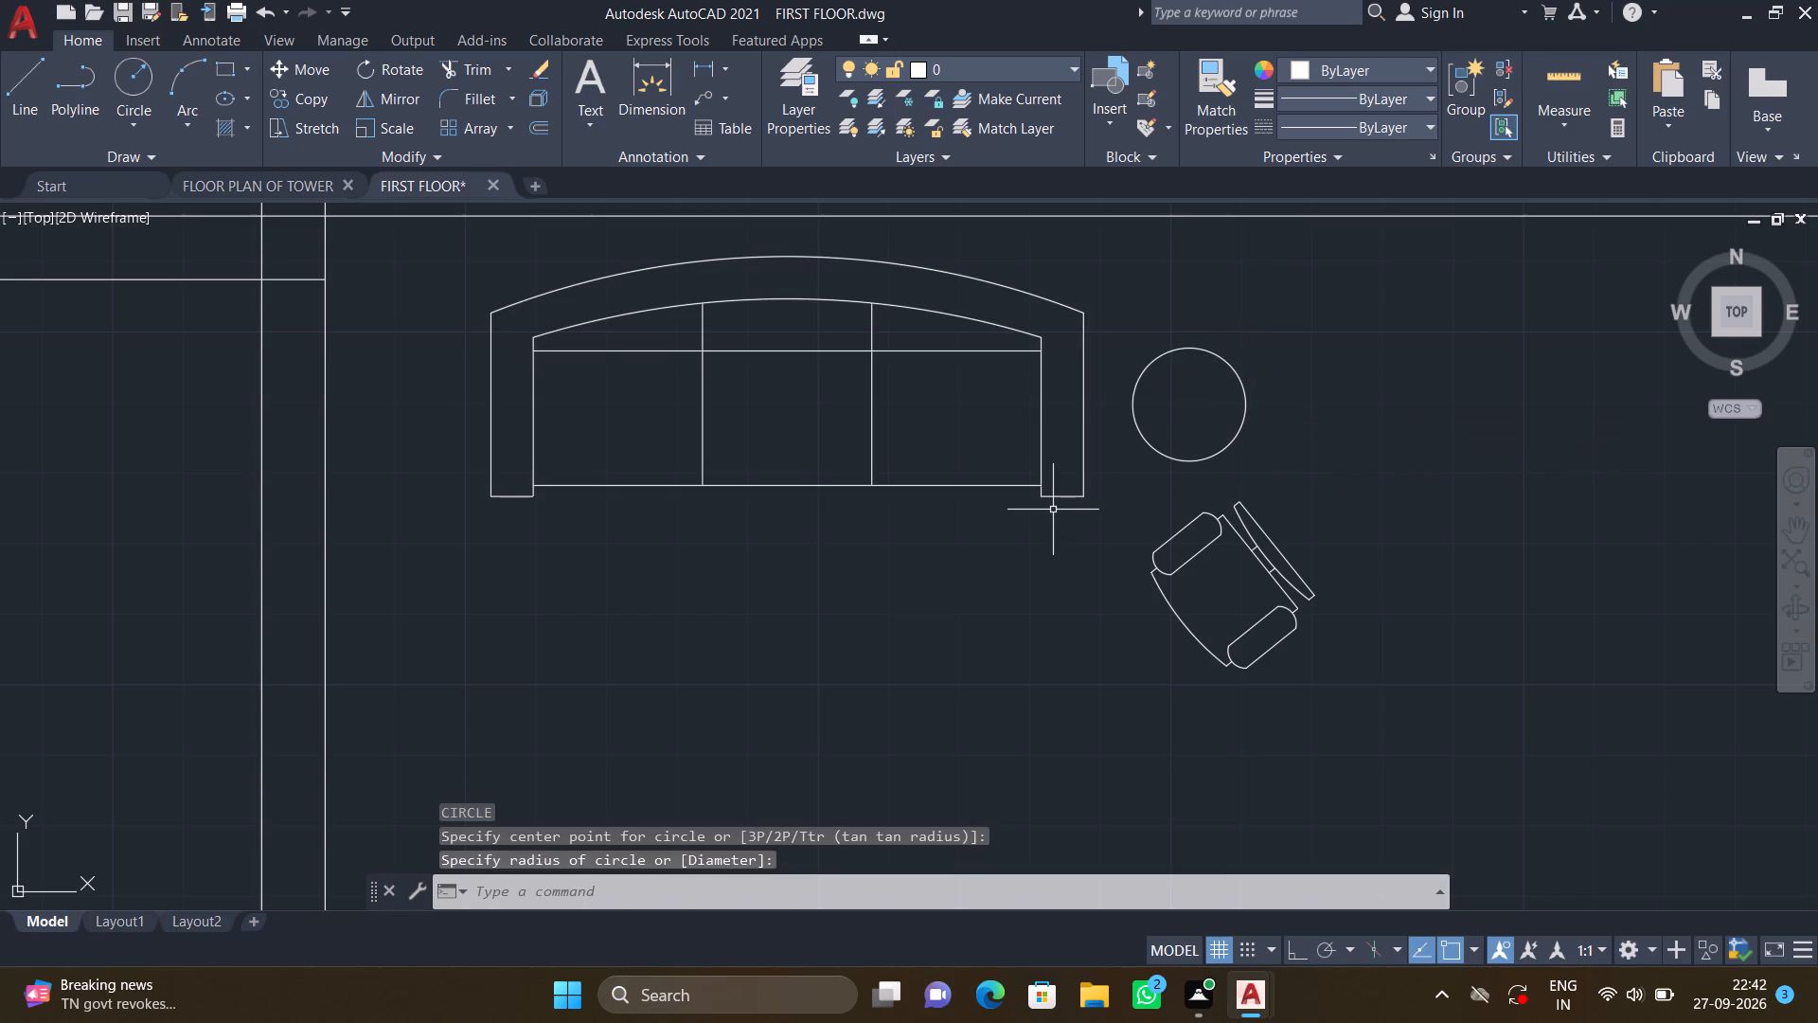
pyautogui.moveTo(758, 659); pyautogui.dragTo(759, 608, button='middle')
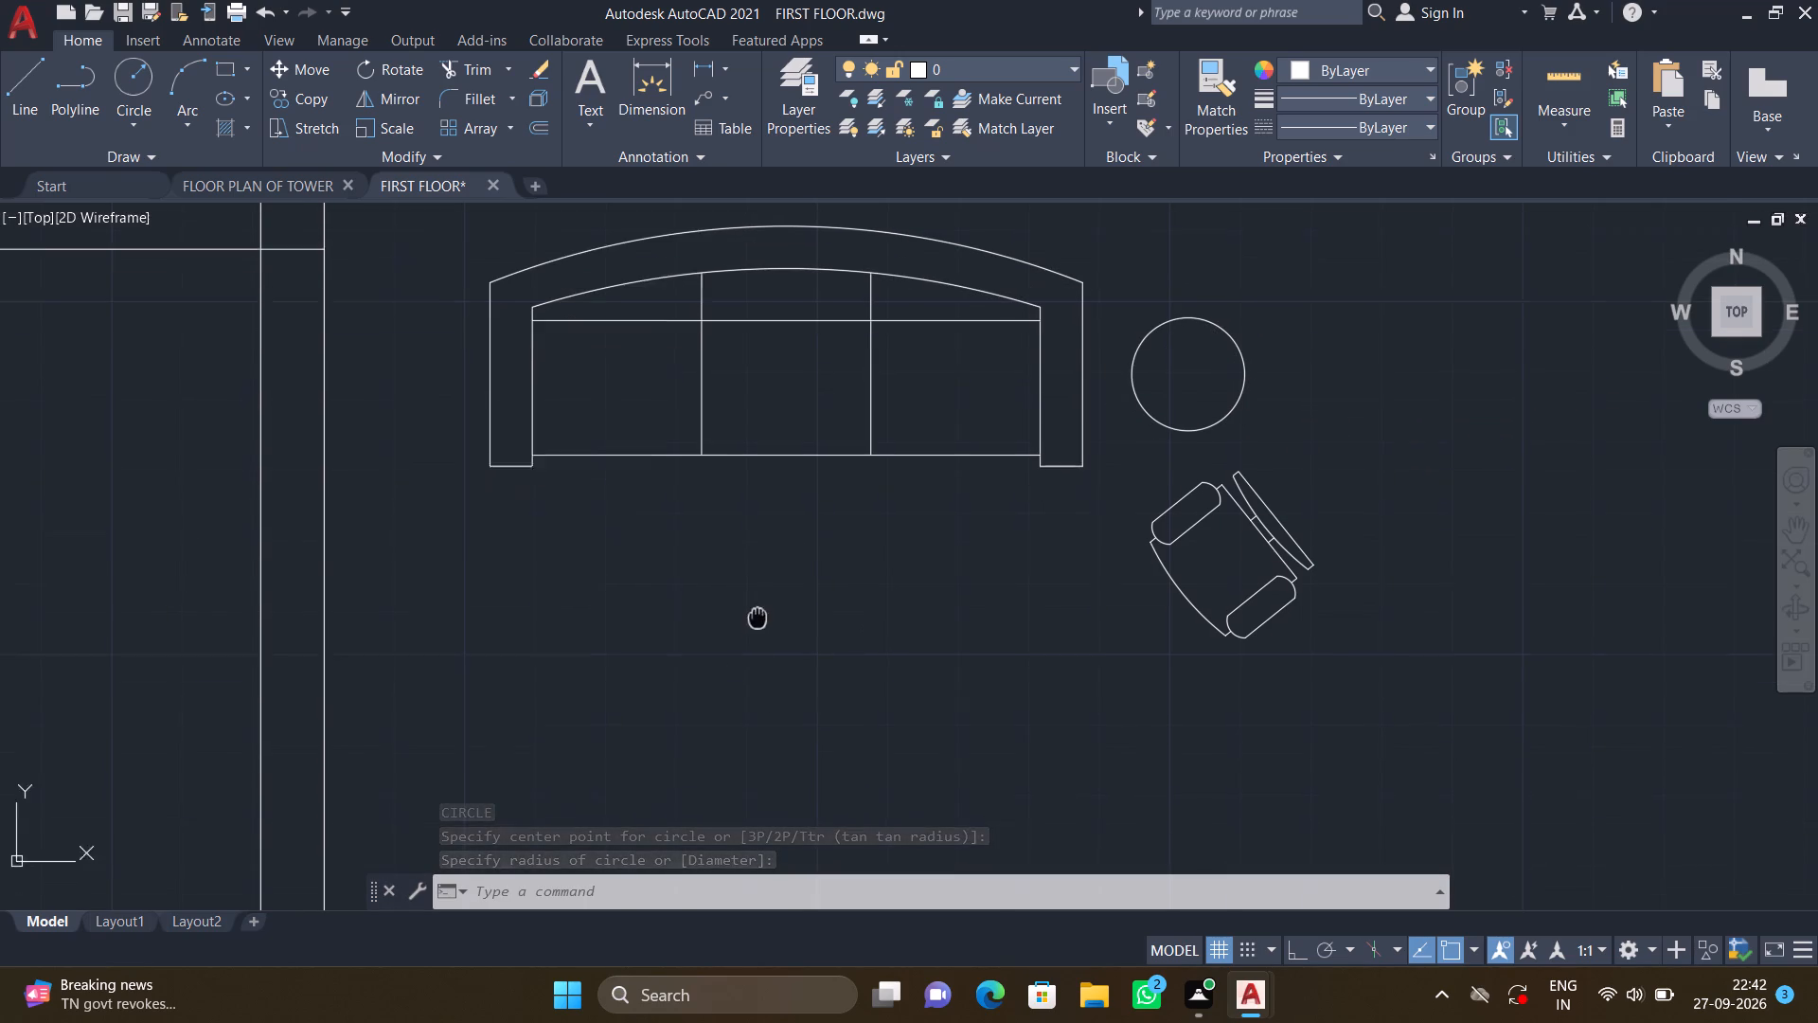
# Draw a circle as a round coffee table in front of the three-seat sofa, about twice as wide as the side table.
pyautogui.moveTo(759, 608); pyautogui.dragTo(759, 605, button='middle')
pyautogui.press('c')
pyautogui.press('Return')
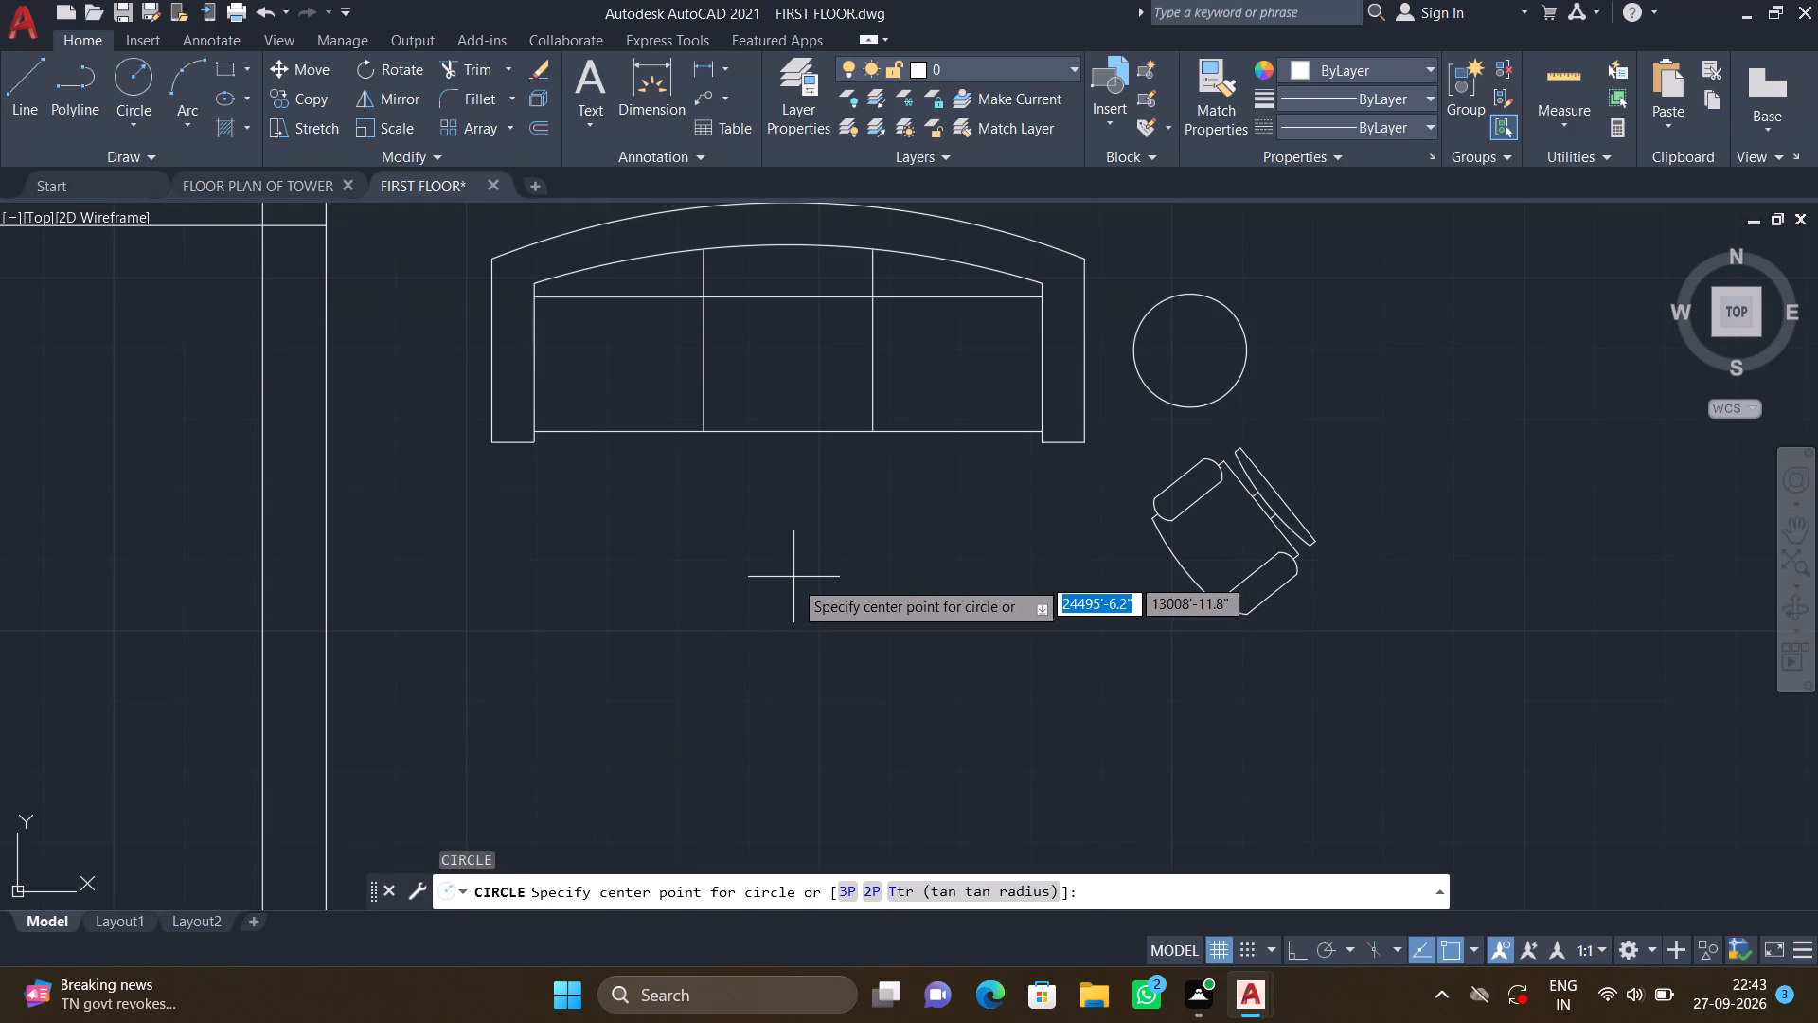
pyautogui.click(794, 594)
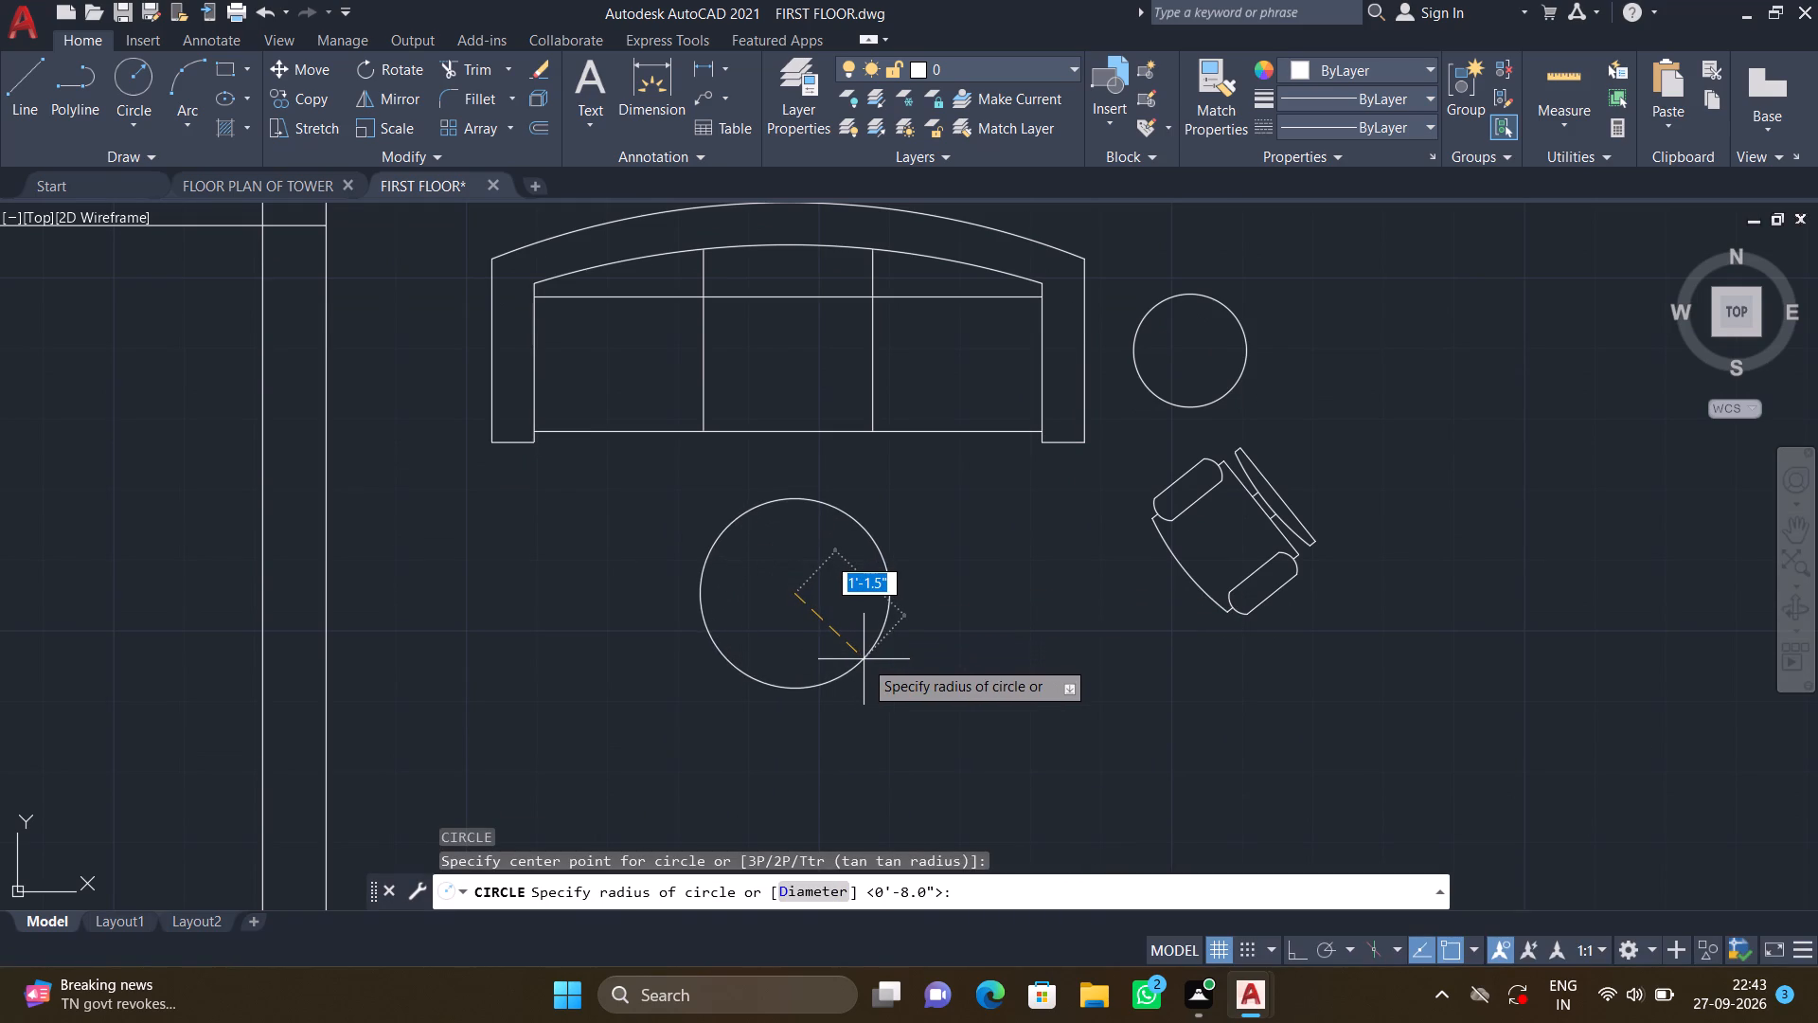
pyautogui.click(874, 669)
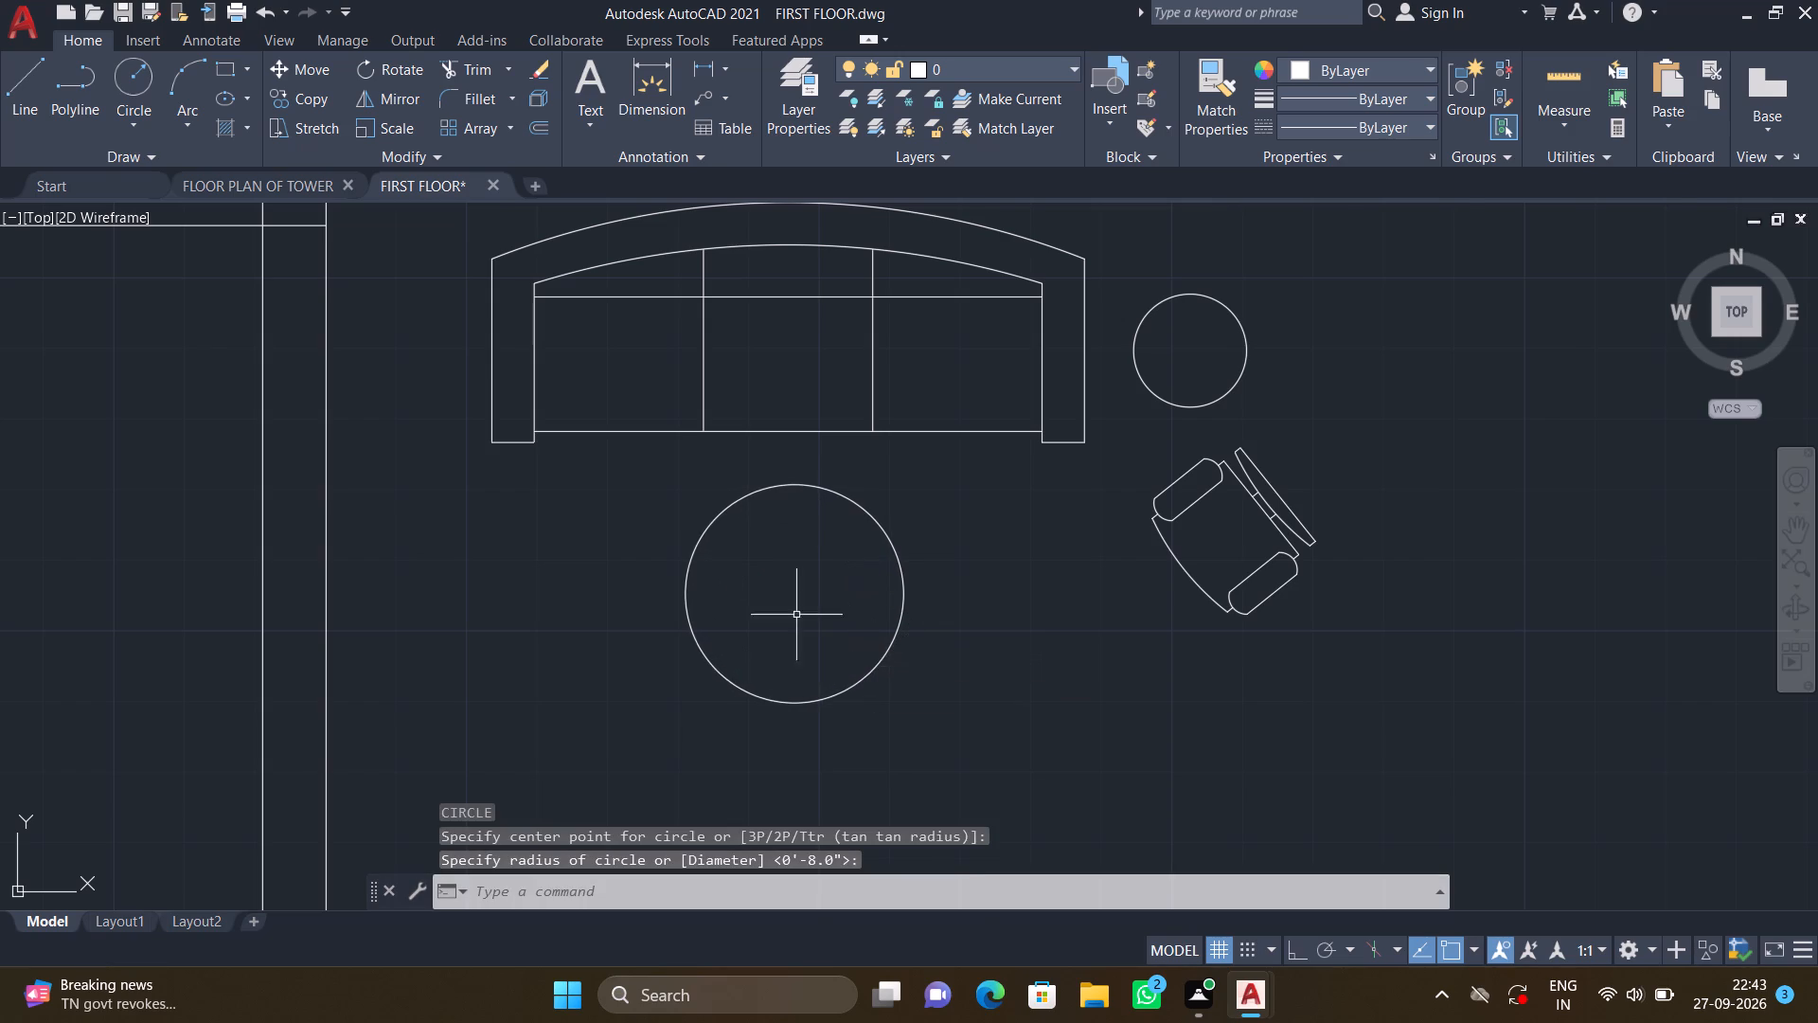
# Rotate the spare diagonal chair beyond the square wood-grain table freehand by about 255° around its back corner.
pyautogui.scroll(-3, 768, 601)
pyautogui.moveTo(670, 623); pyautogui.dragTo(652, 515, button='middle')
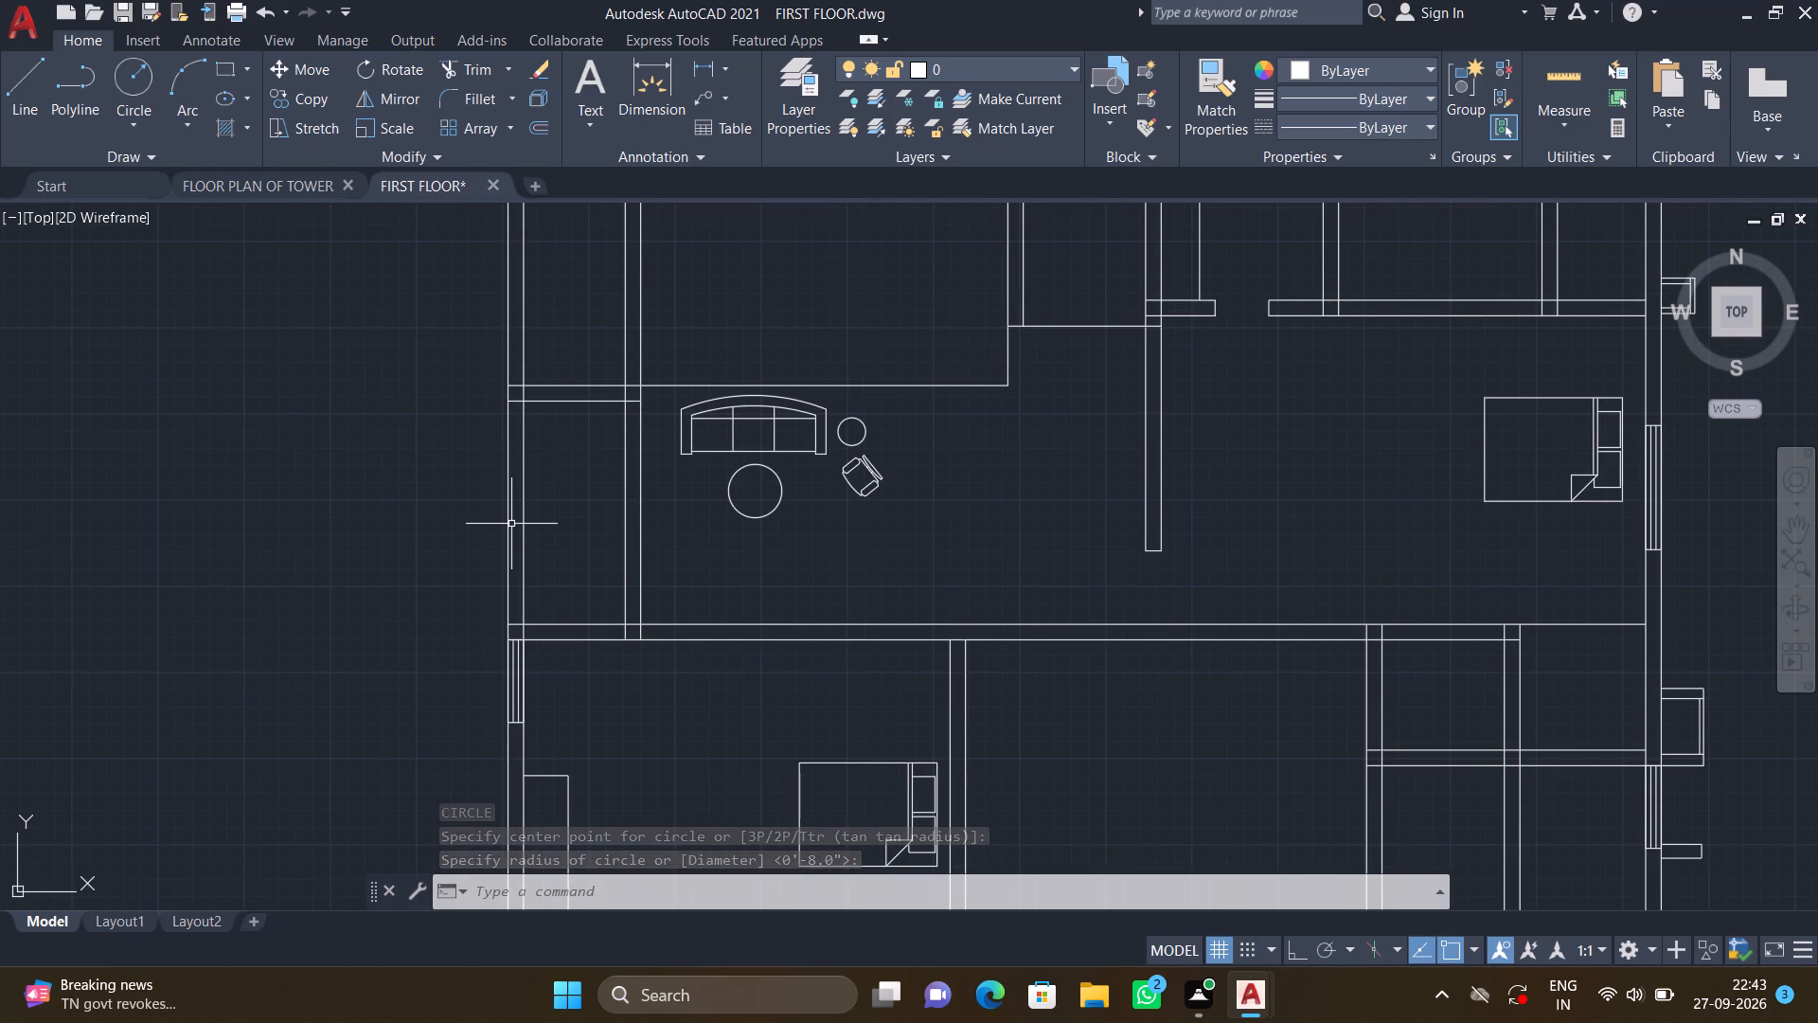
pyautogui.scroll(-2, 436, 524)
pyautogui.moveTo(387, 510); pyautogui.dragTo(568, 505, button='middle')
pyautogui.scroll(-2, 492, 528)
pyautogui.moveTo(306, 565); pyautogui.dragTo(552, 604, button='middle')
pyautogui.scroll(3, 494, 560)
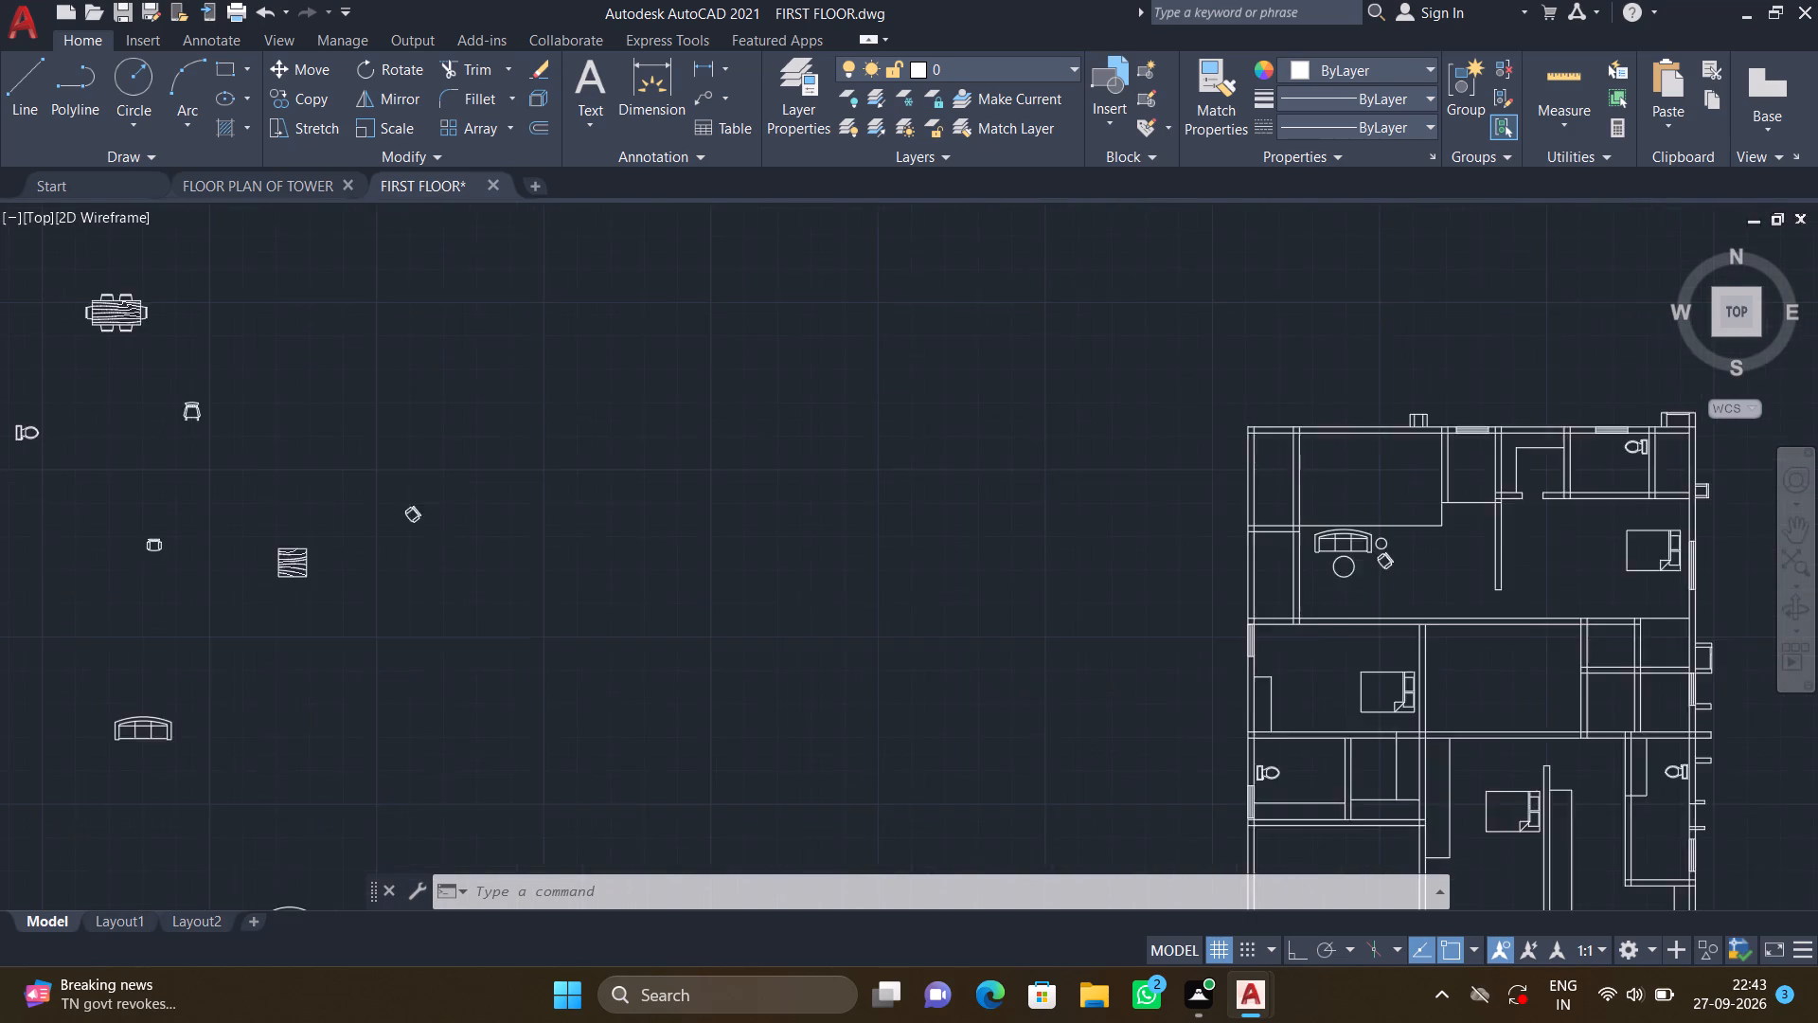
pyautogui.write('ro')
pyautogui.press('Return')
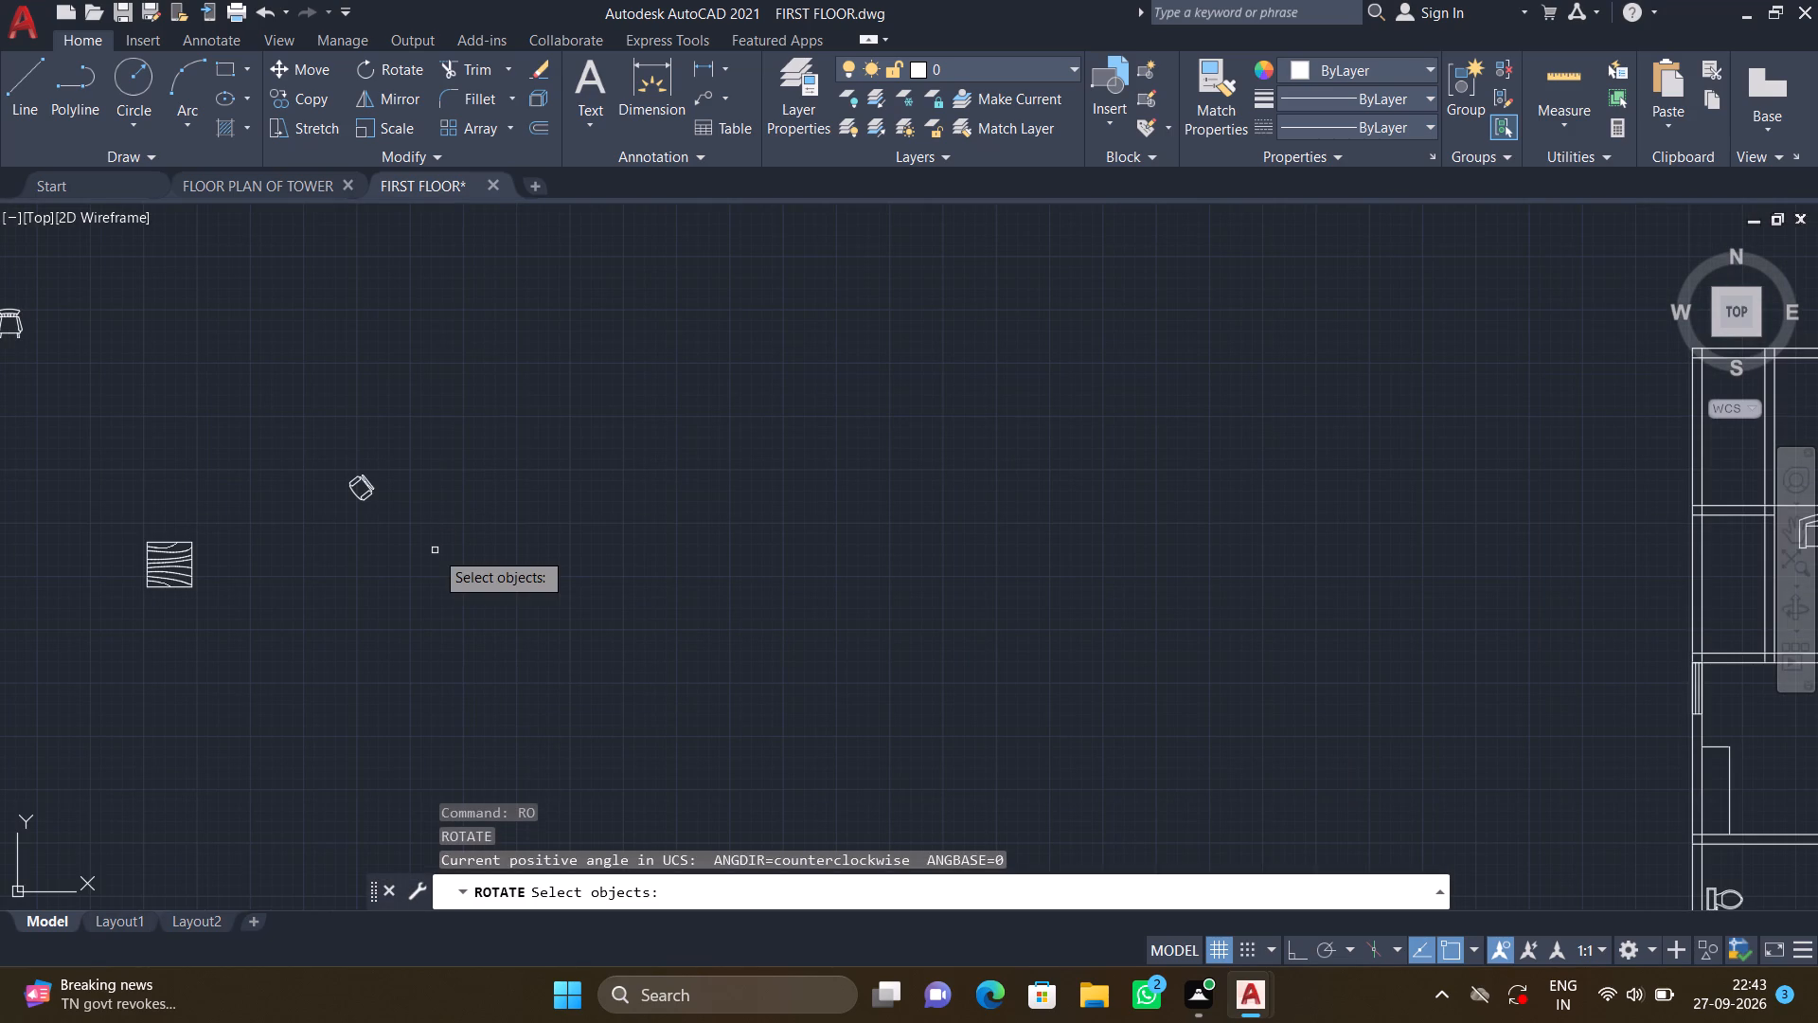
pyautogui.moveTo(448, 581); pyautogui.dragTo(428, 557)
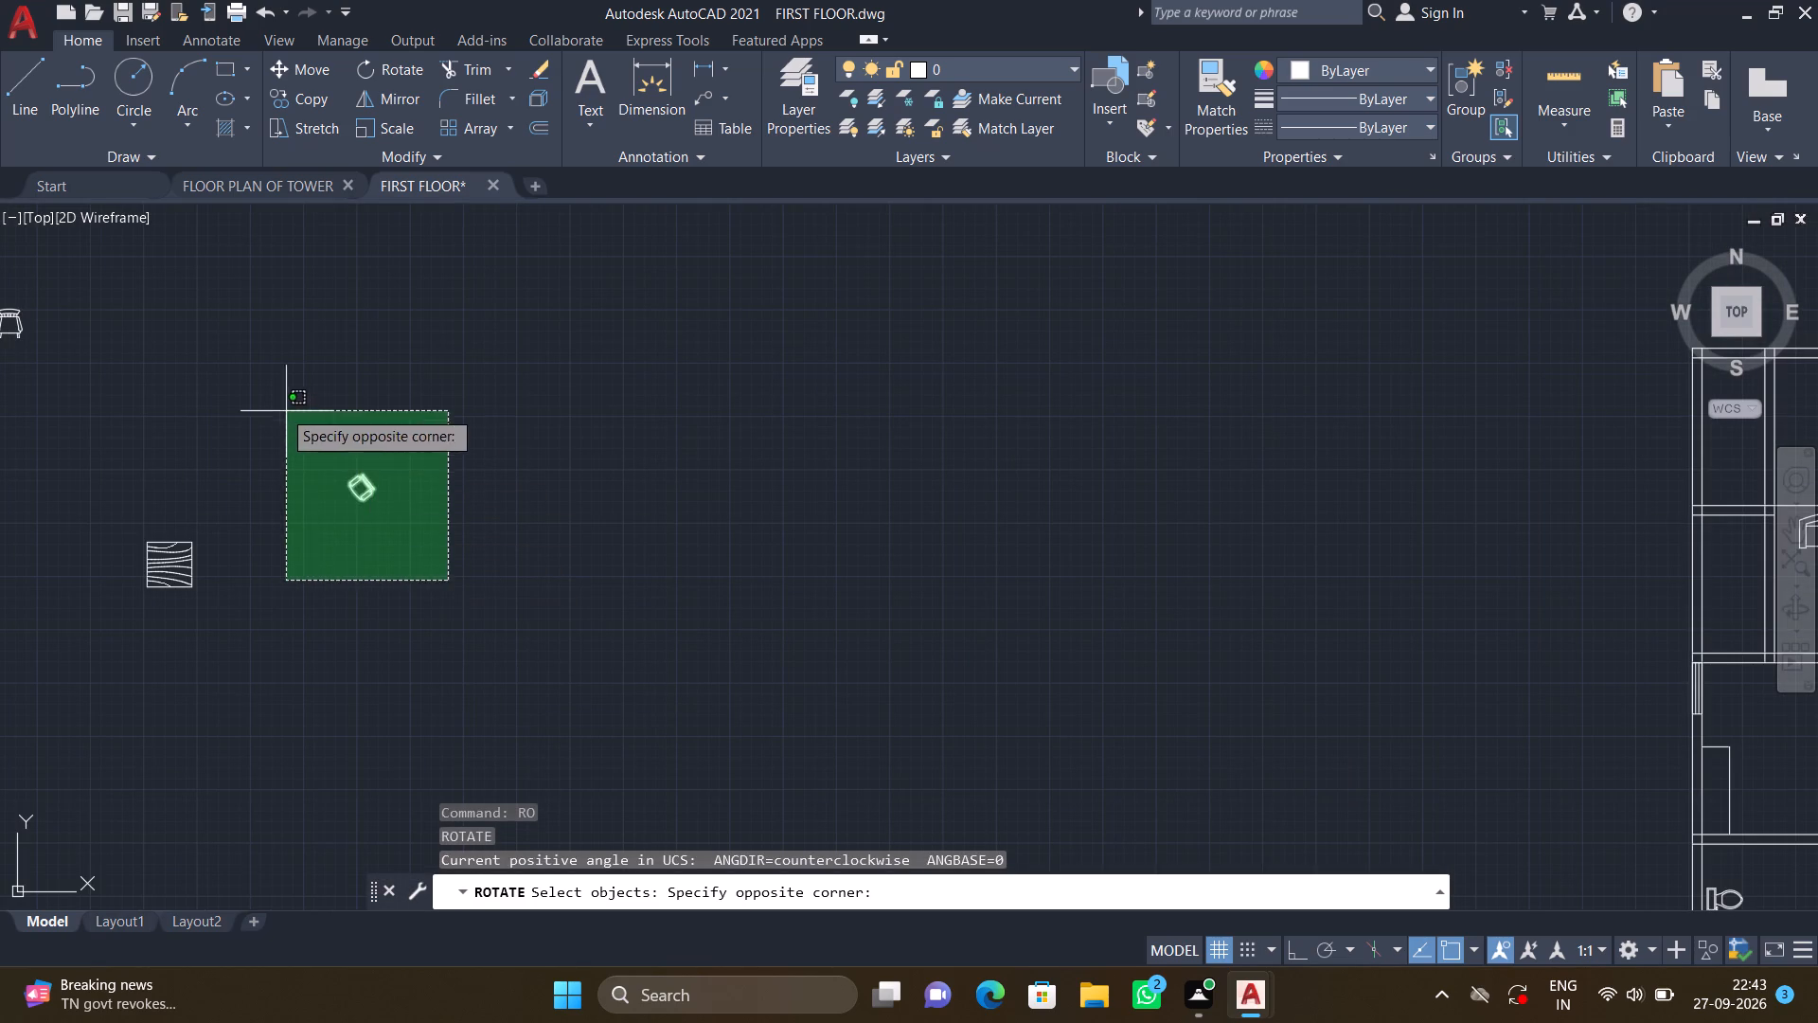
pyautogui.click(275, 403)
pyautogui.press('Return')
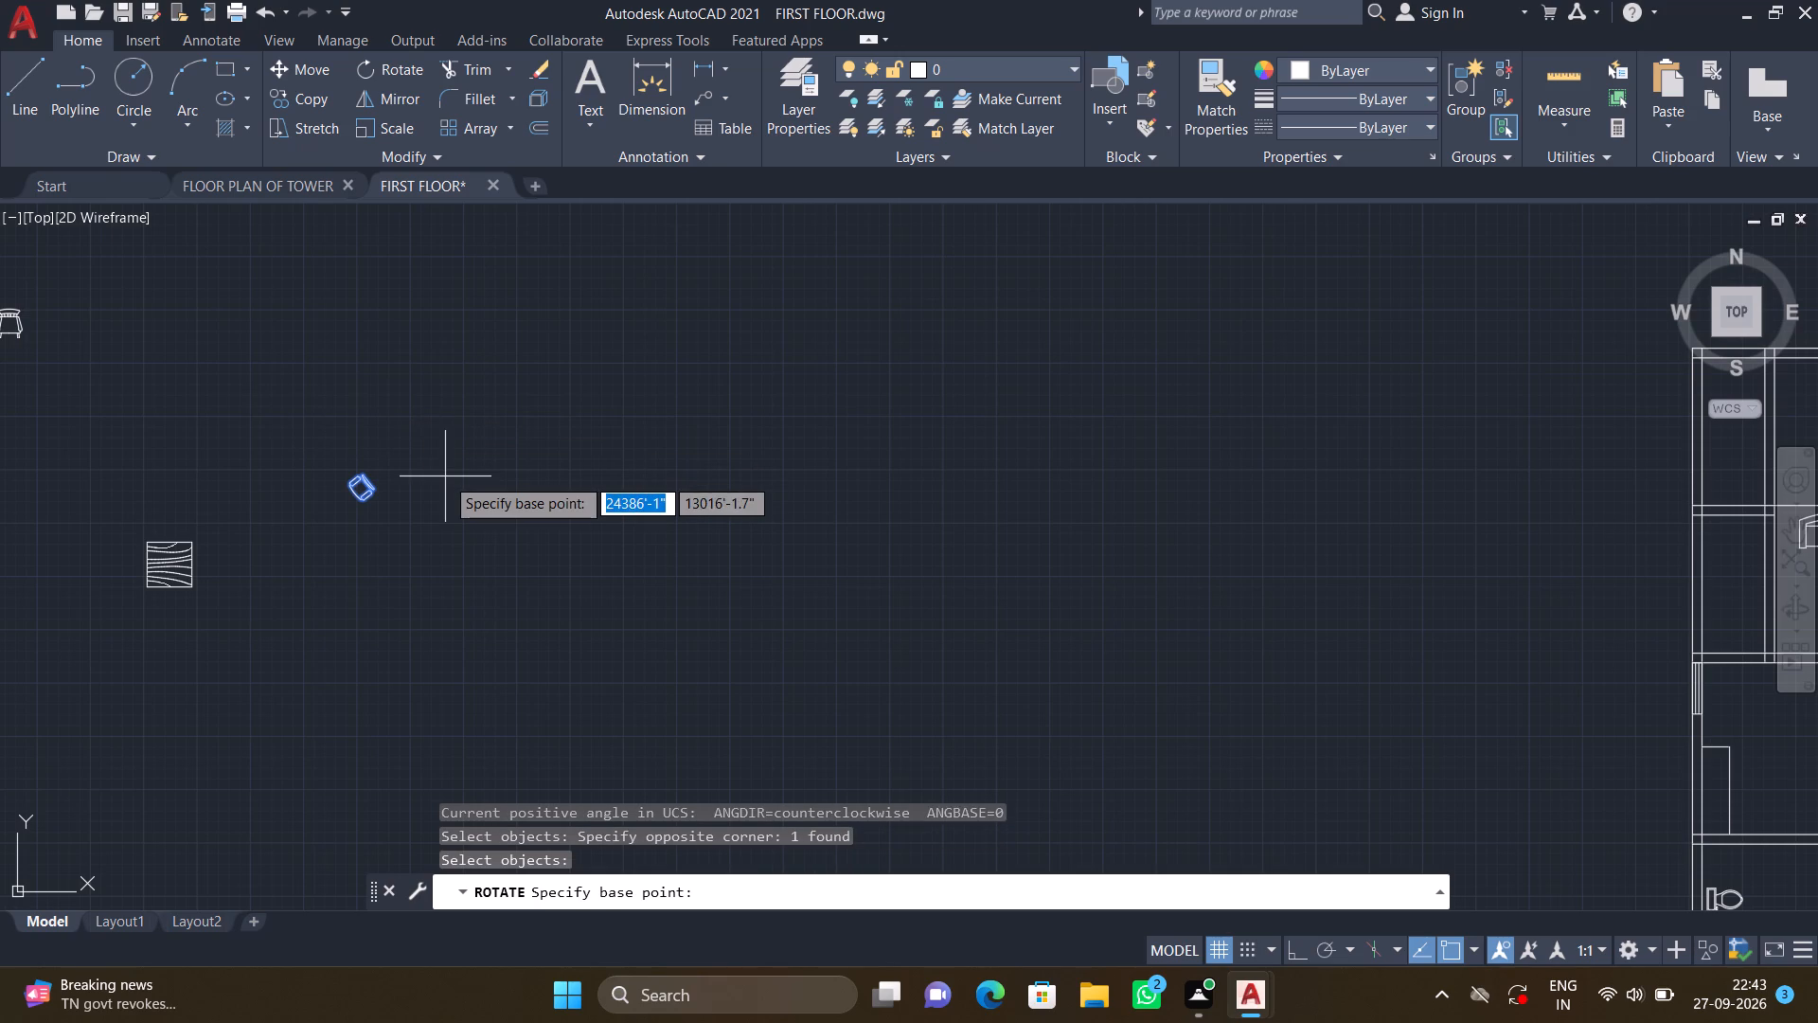
pyautogui.scroll(4, 373, 471)
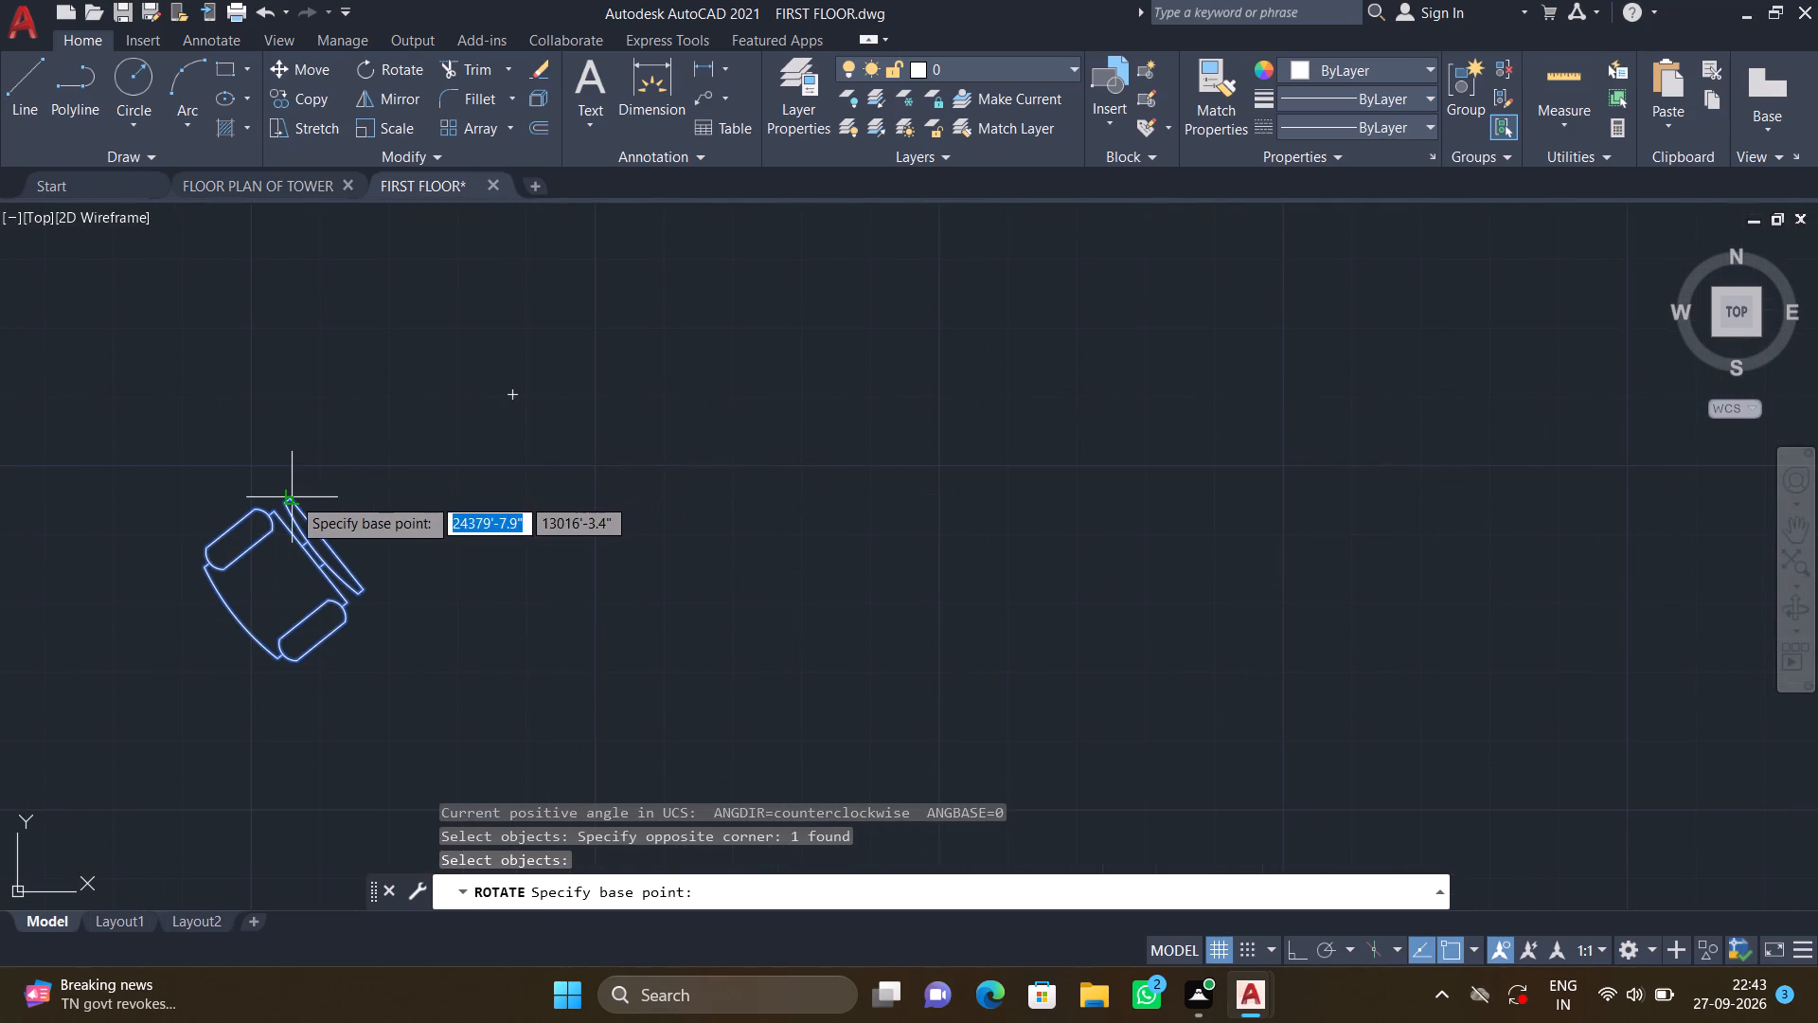
pyautogui.click(291, 496)
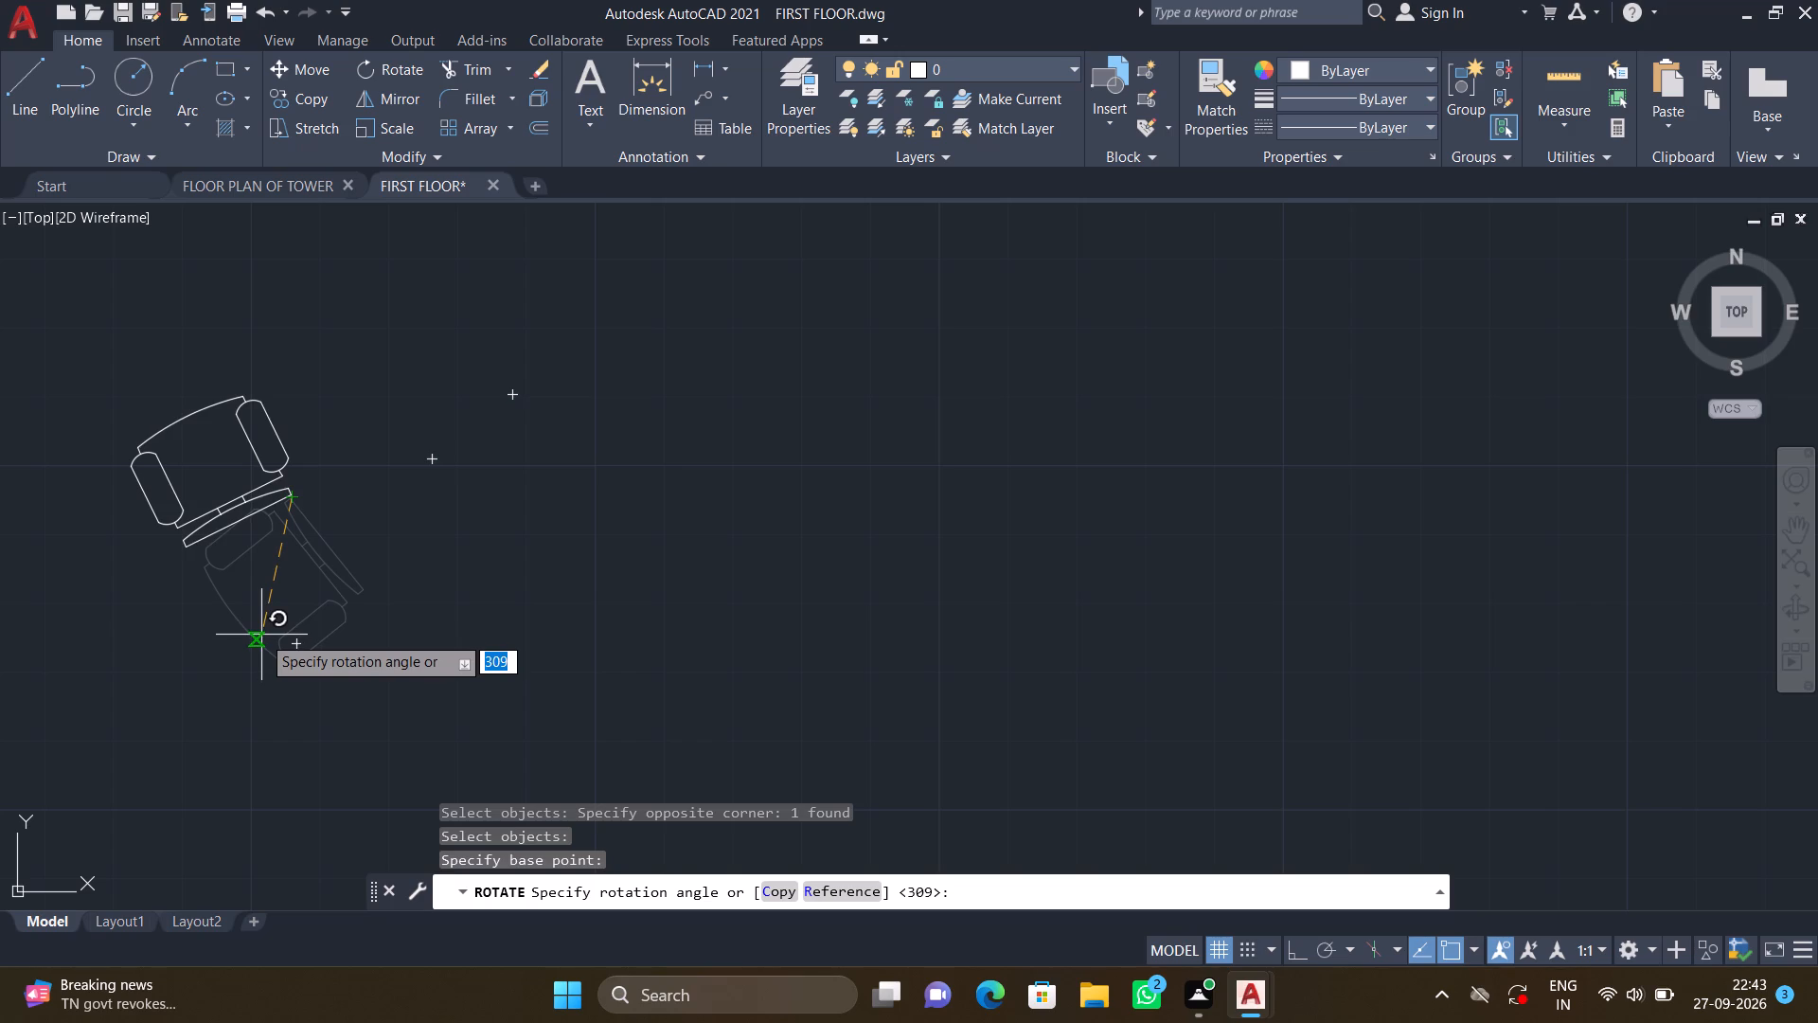
pyautogui.click(261, 632)
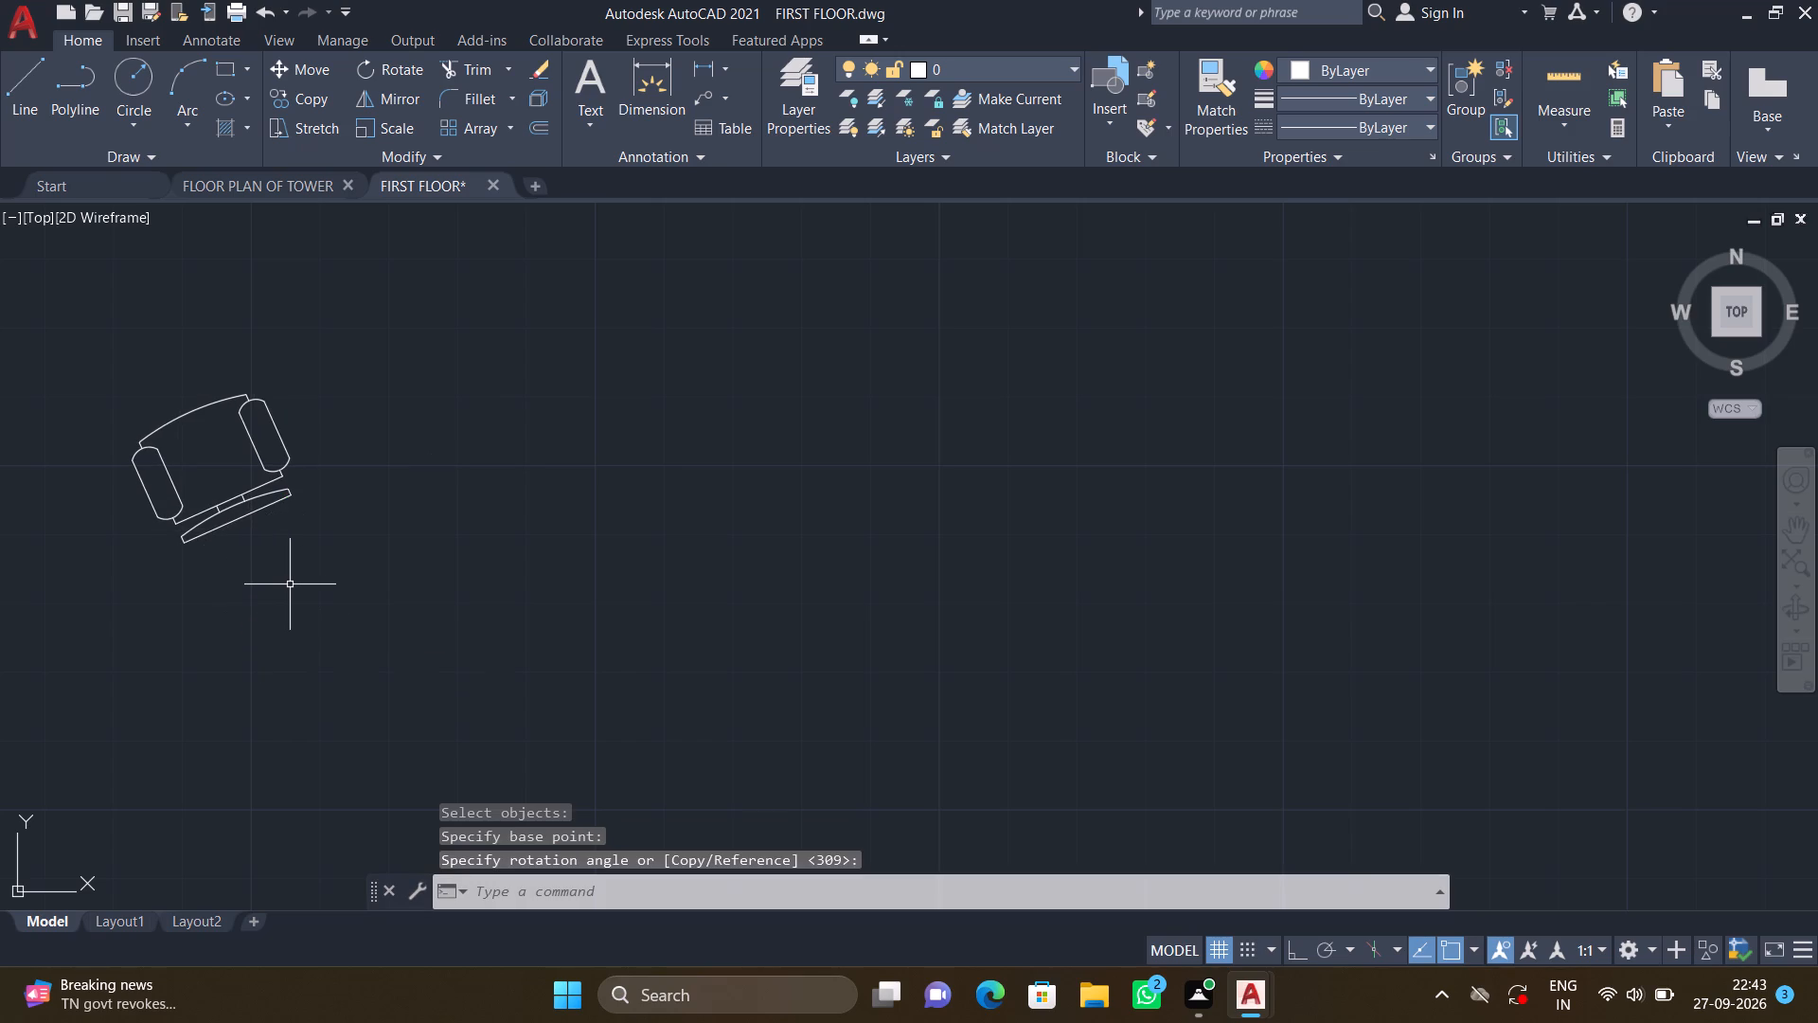
# Copy the rotated chair into the upper bedroom, in the open floor diagonally below the bed's foot end.
pyautogui.write('ci')
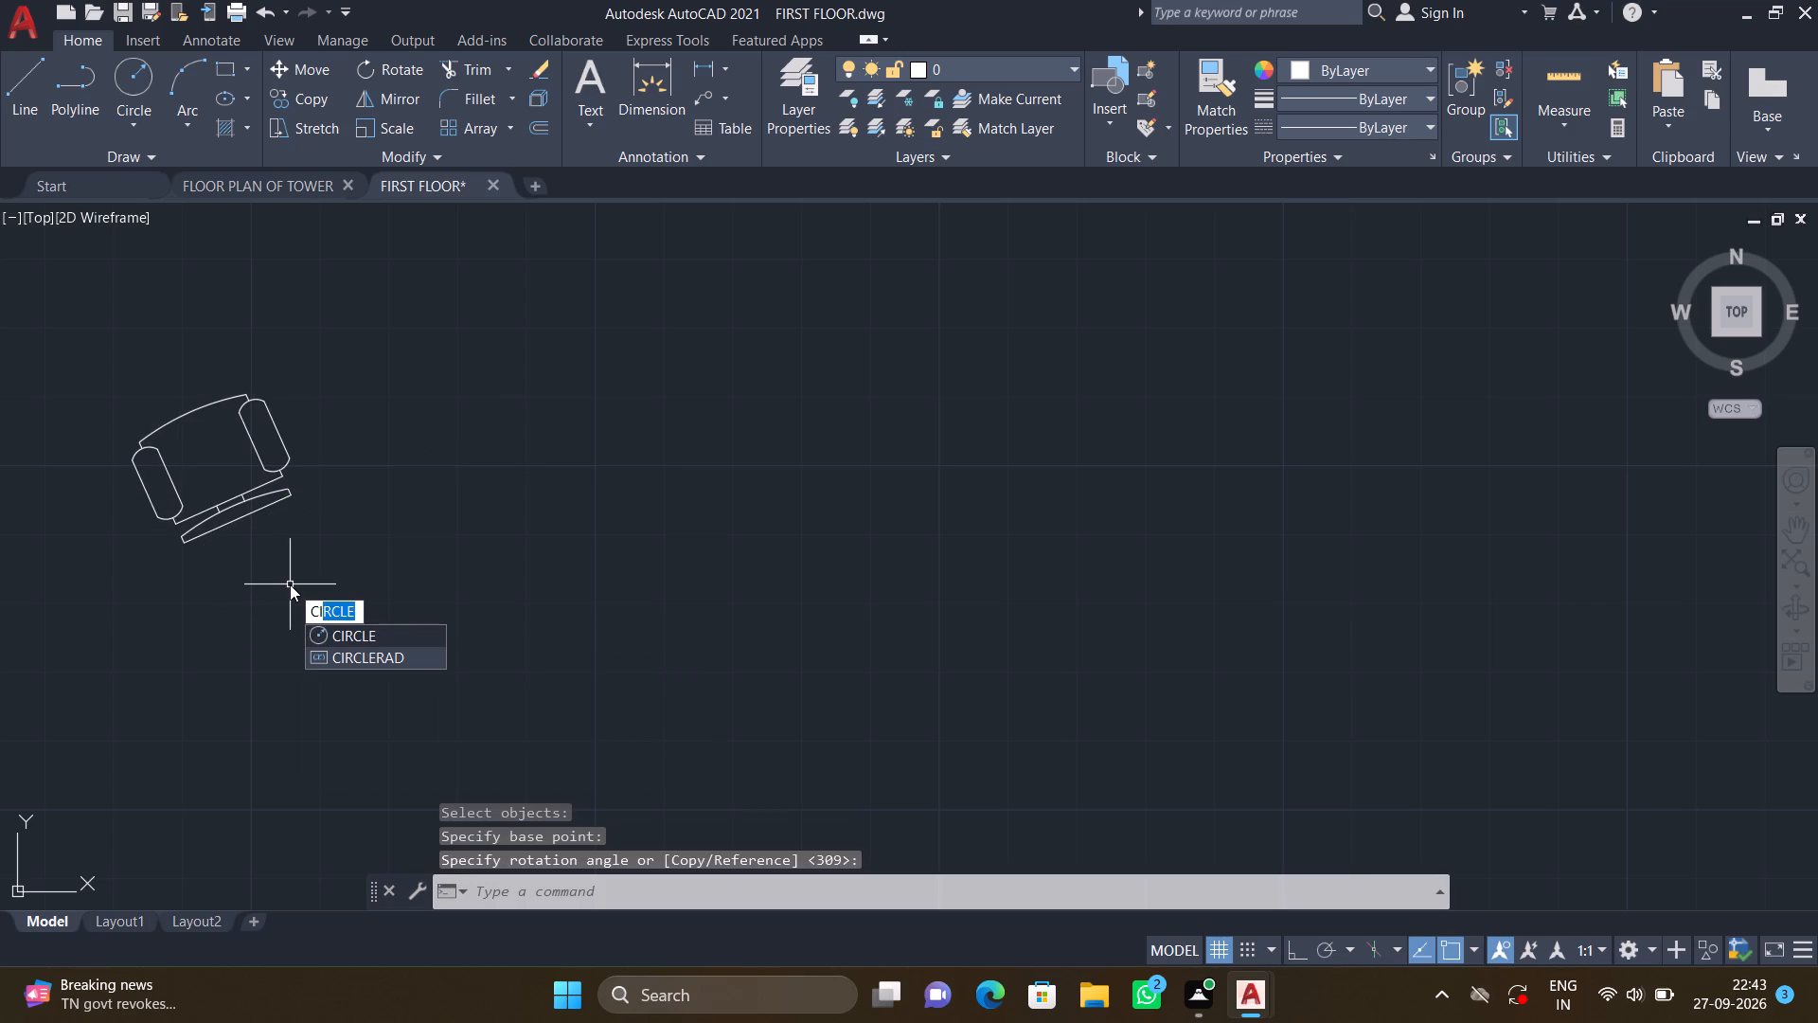
pyautogui.press('BackSpace')
pyautogui.press('BackSpace')
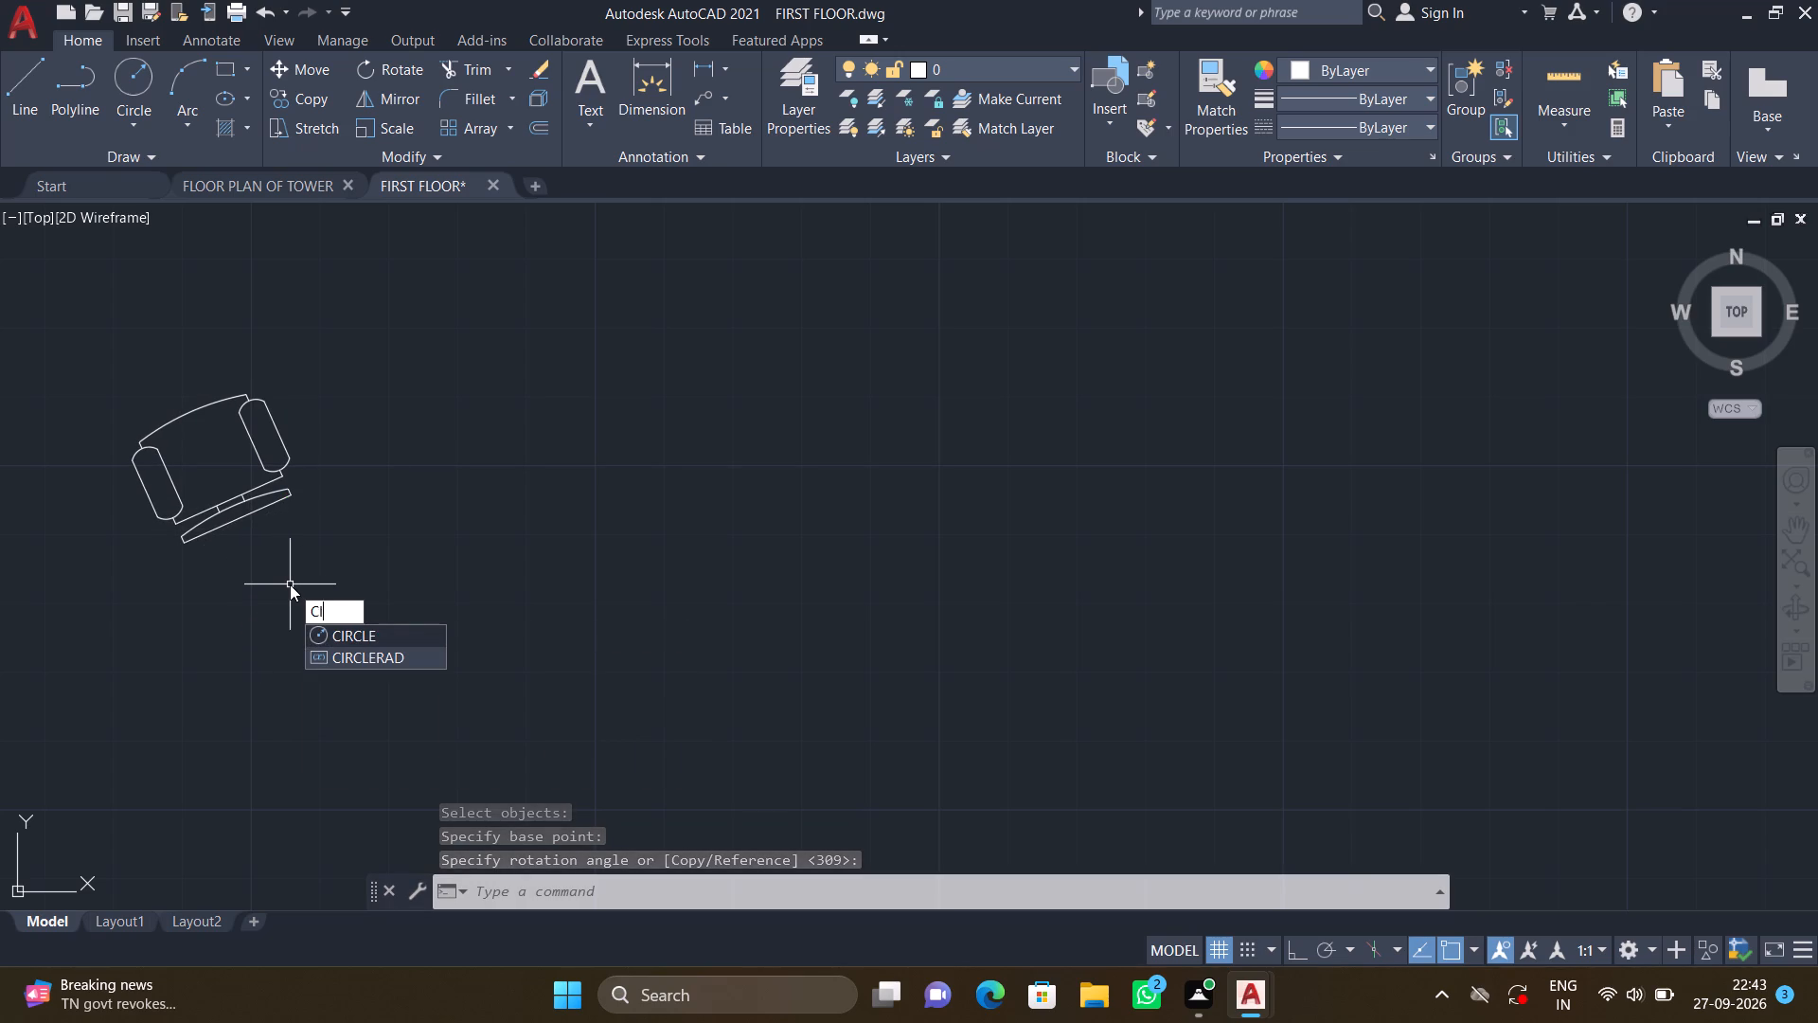
pyautogui.press('o')
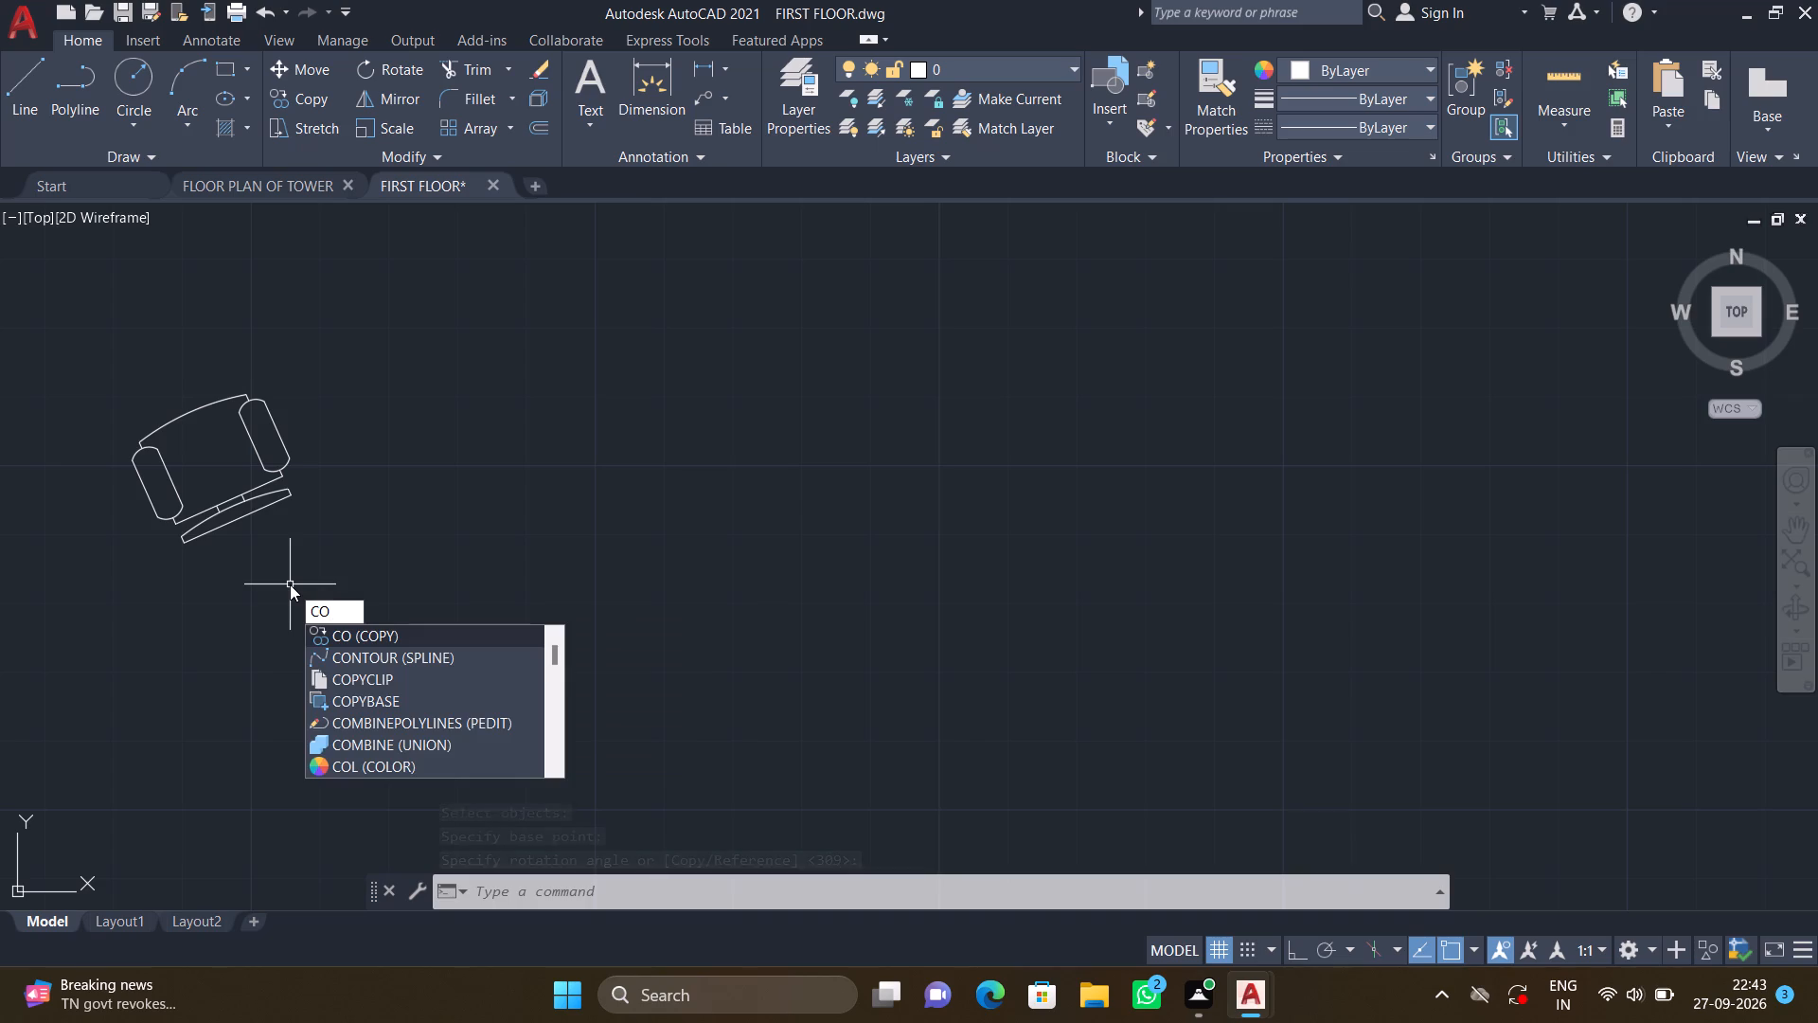
pyautogui.press('Return')
pyautogui.click(359, 541)
pyautogui.click(0, 317)
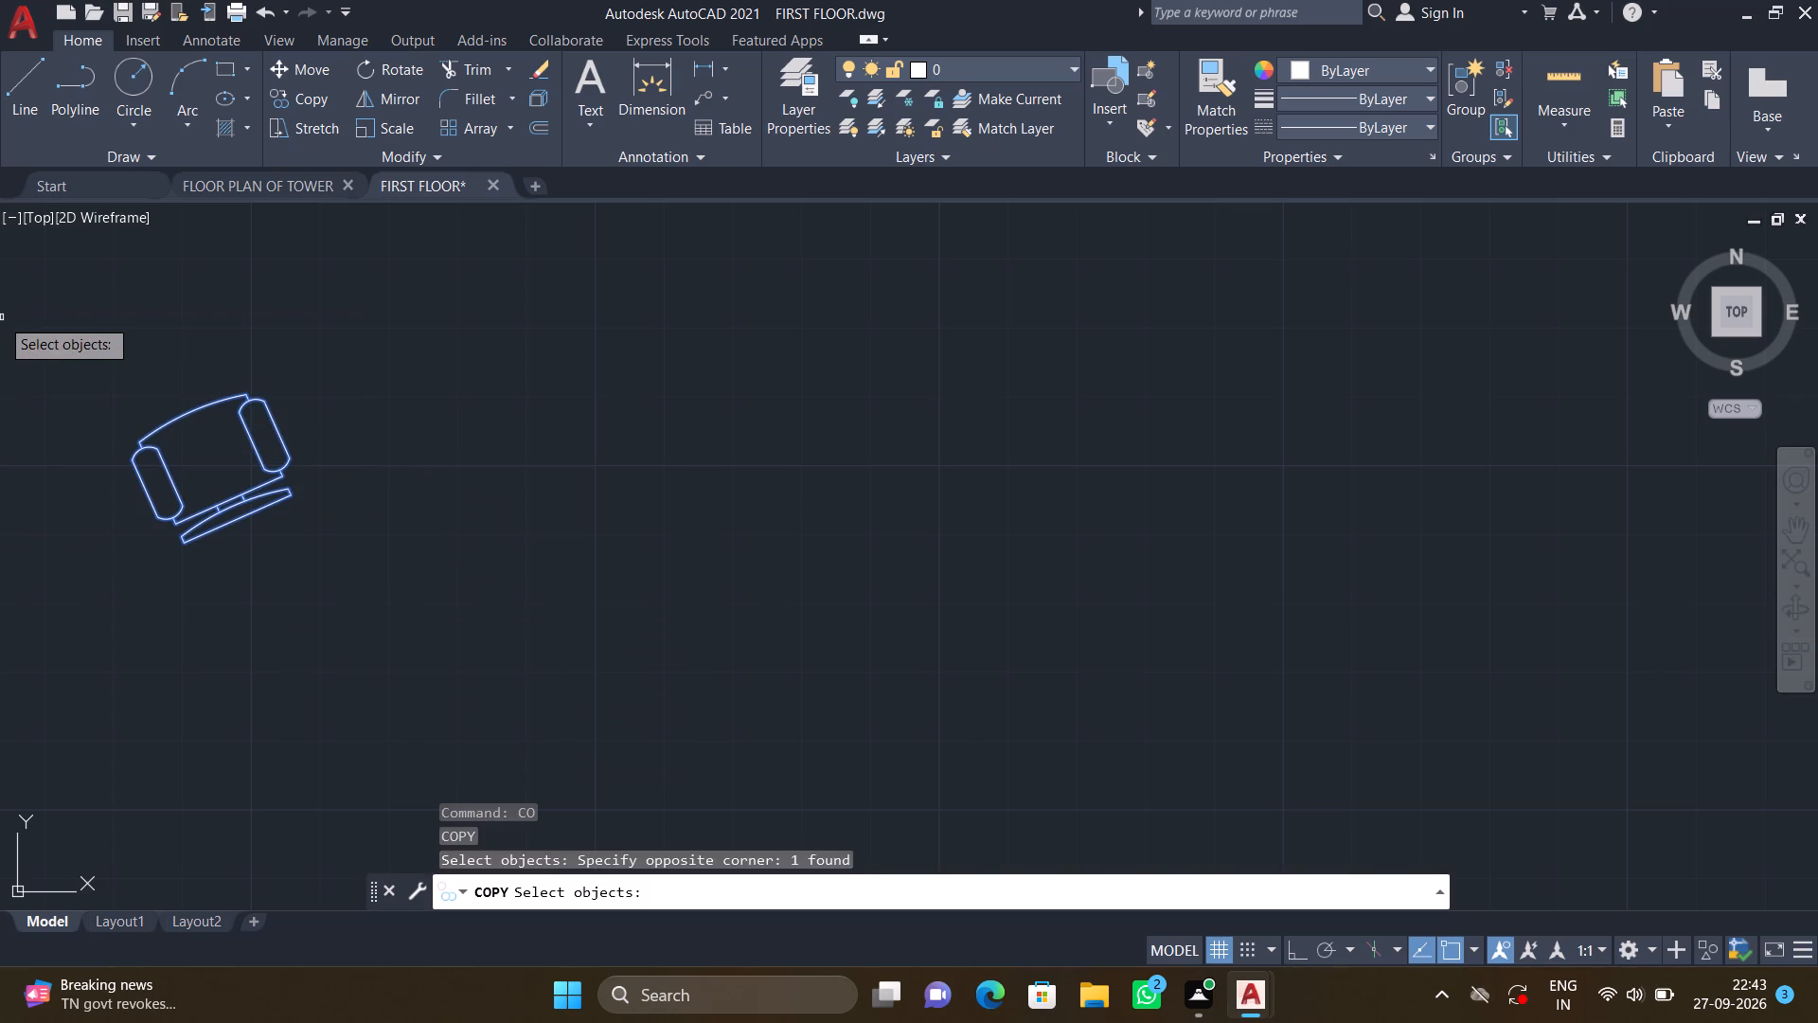
pyautogui.press('Return')
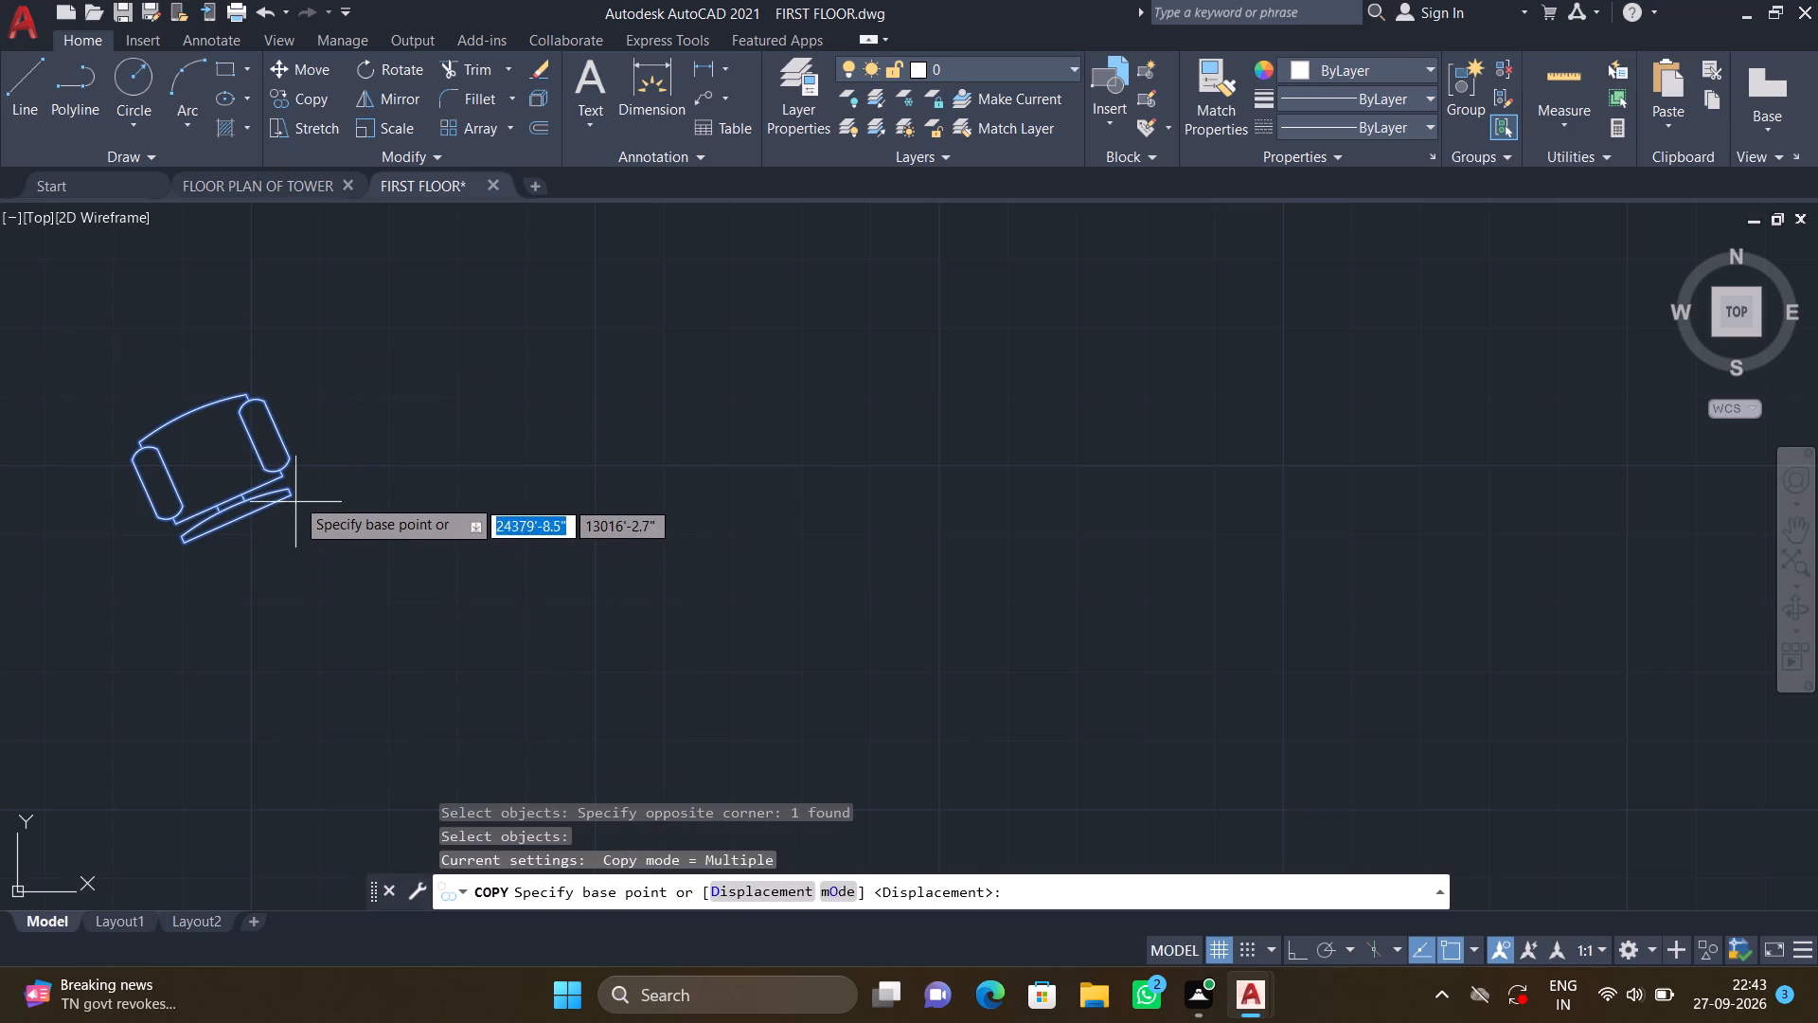
pyautogui.click(295, 495)
pyautogui.scroll(-4, 733, 640)
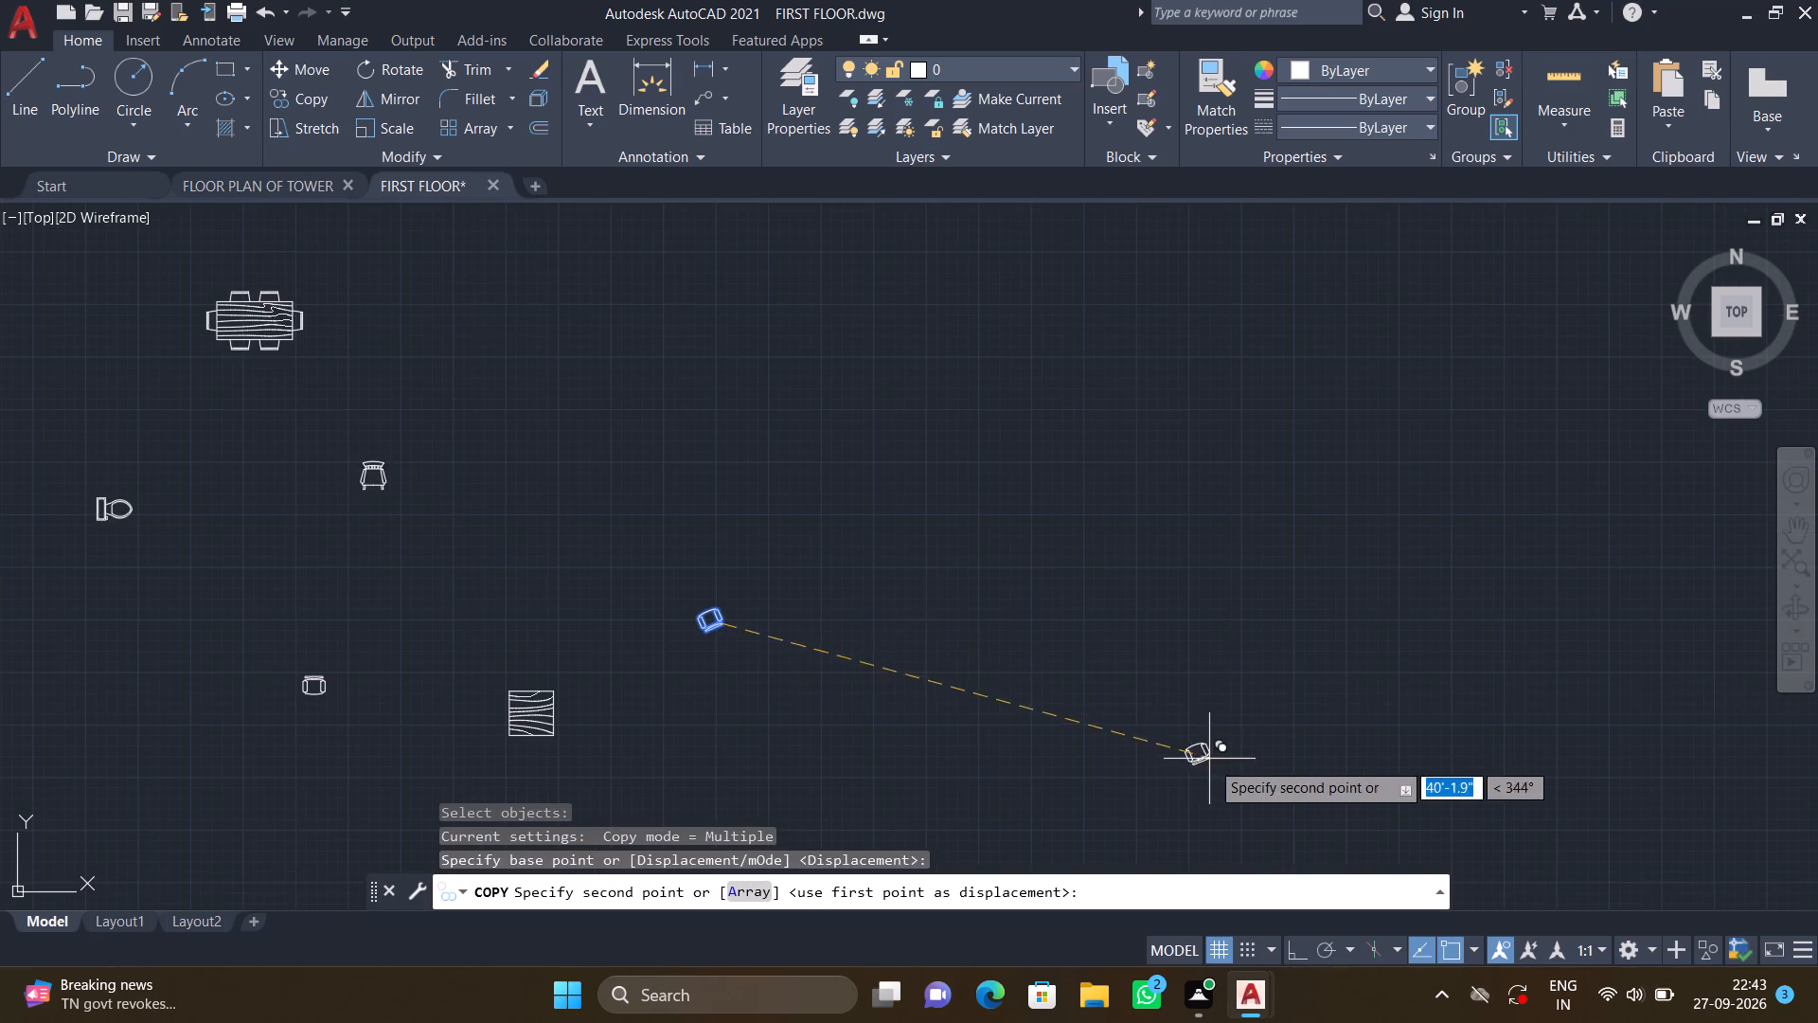
pyautogui.moveTo(1187, 747); pyautogui.dragTo(901, 563, button='middle')
pyautogui.scroll(-4, 861, 543)
pyautogui.scroll(-1, 1103, 655)
pyautogui.moveTo(1087, 649); pyautogui.dragTo(881, 584, button='middle')
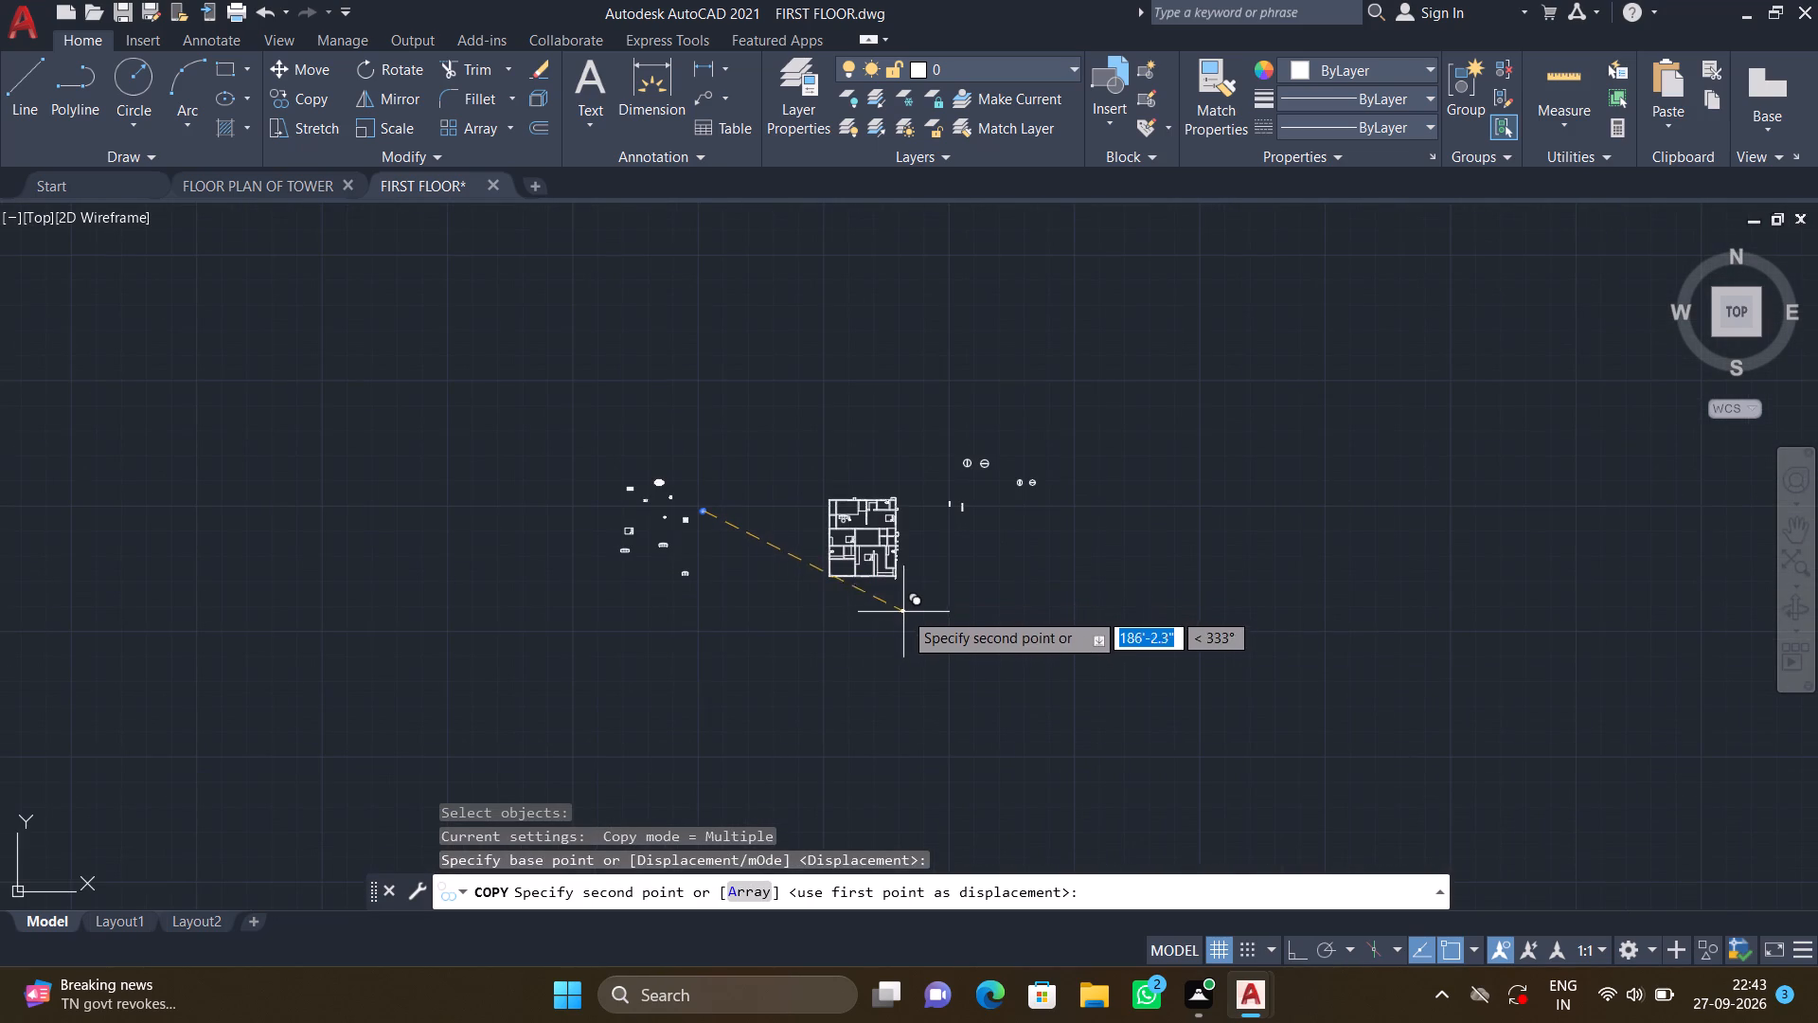
pyautogui.scroll(2, 860, 518)
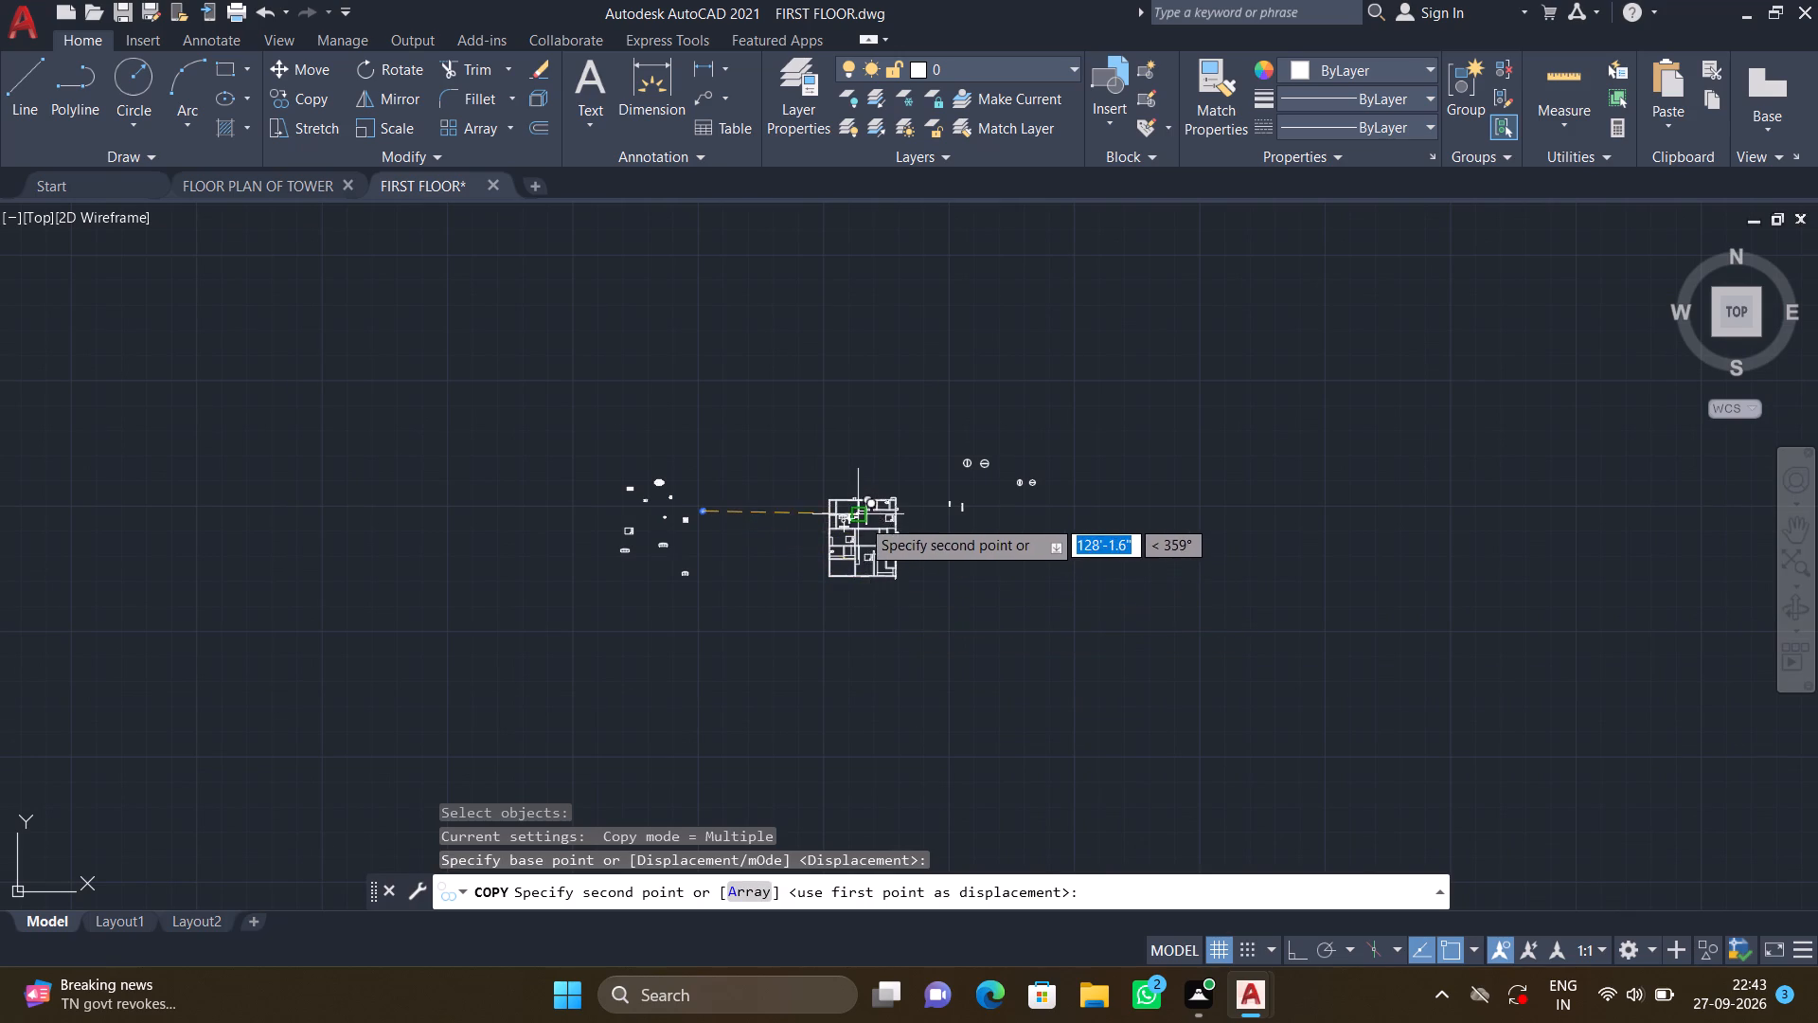
pyautogui.scroll(2, 860, 518)
pyautogui.scroll(4, 960, 572)
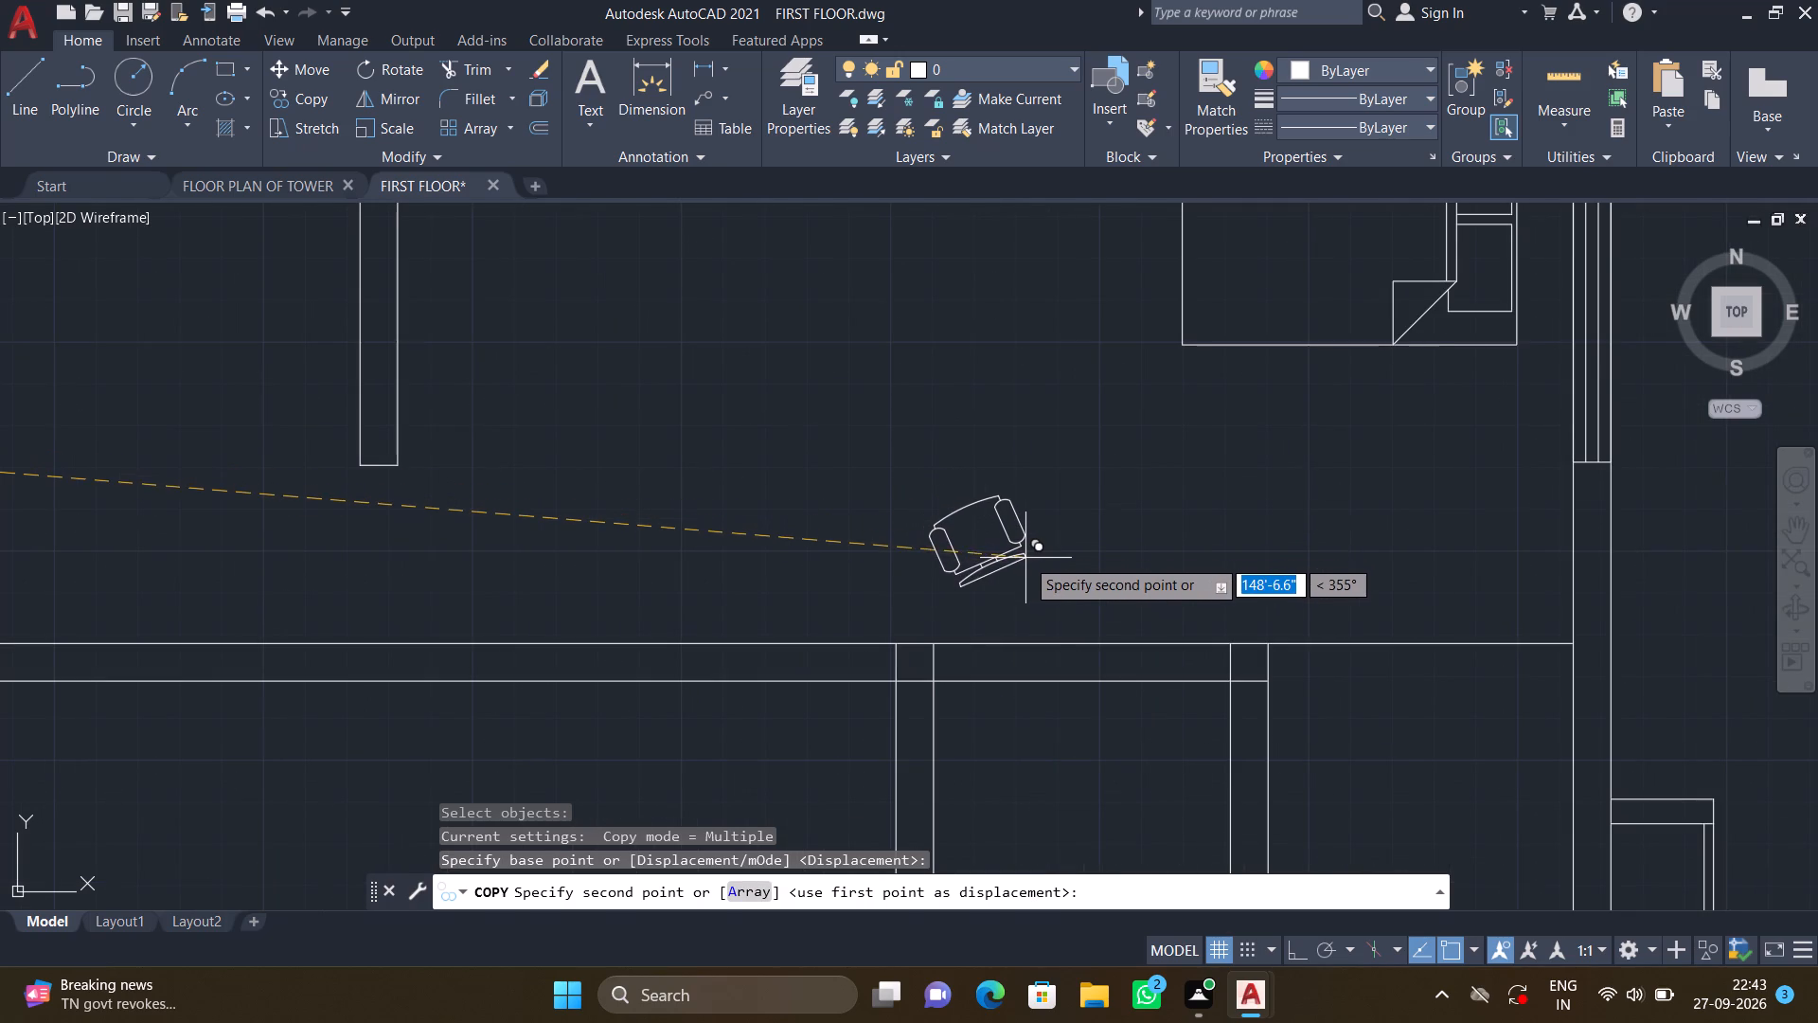
pyautogui.scroll(-3, 1000, 558)
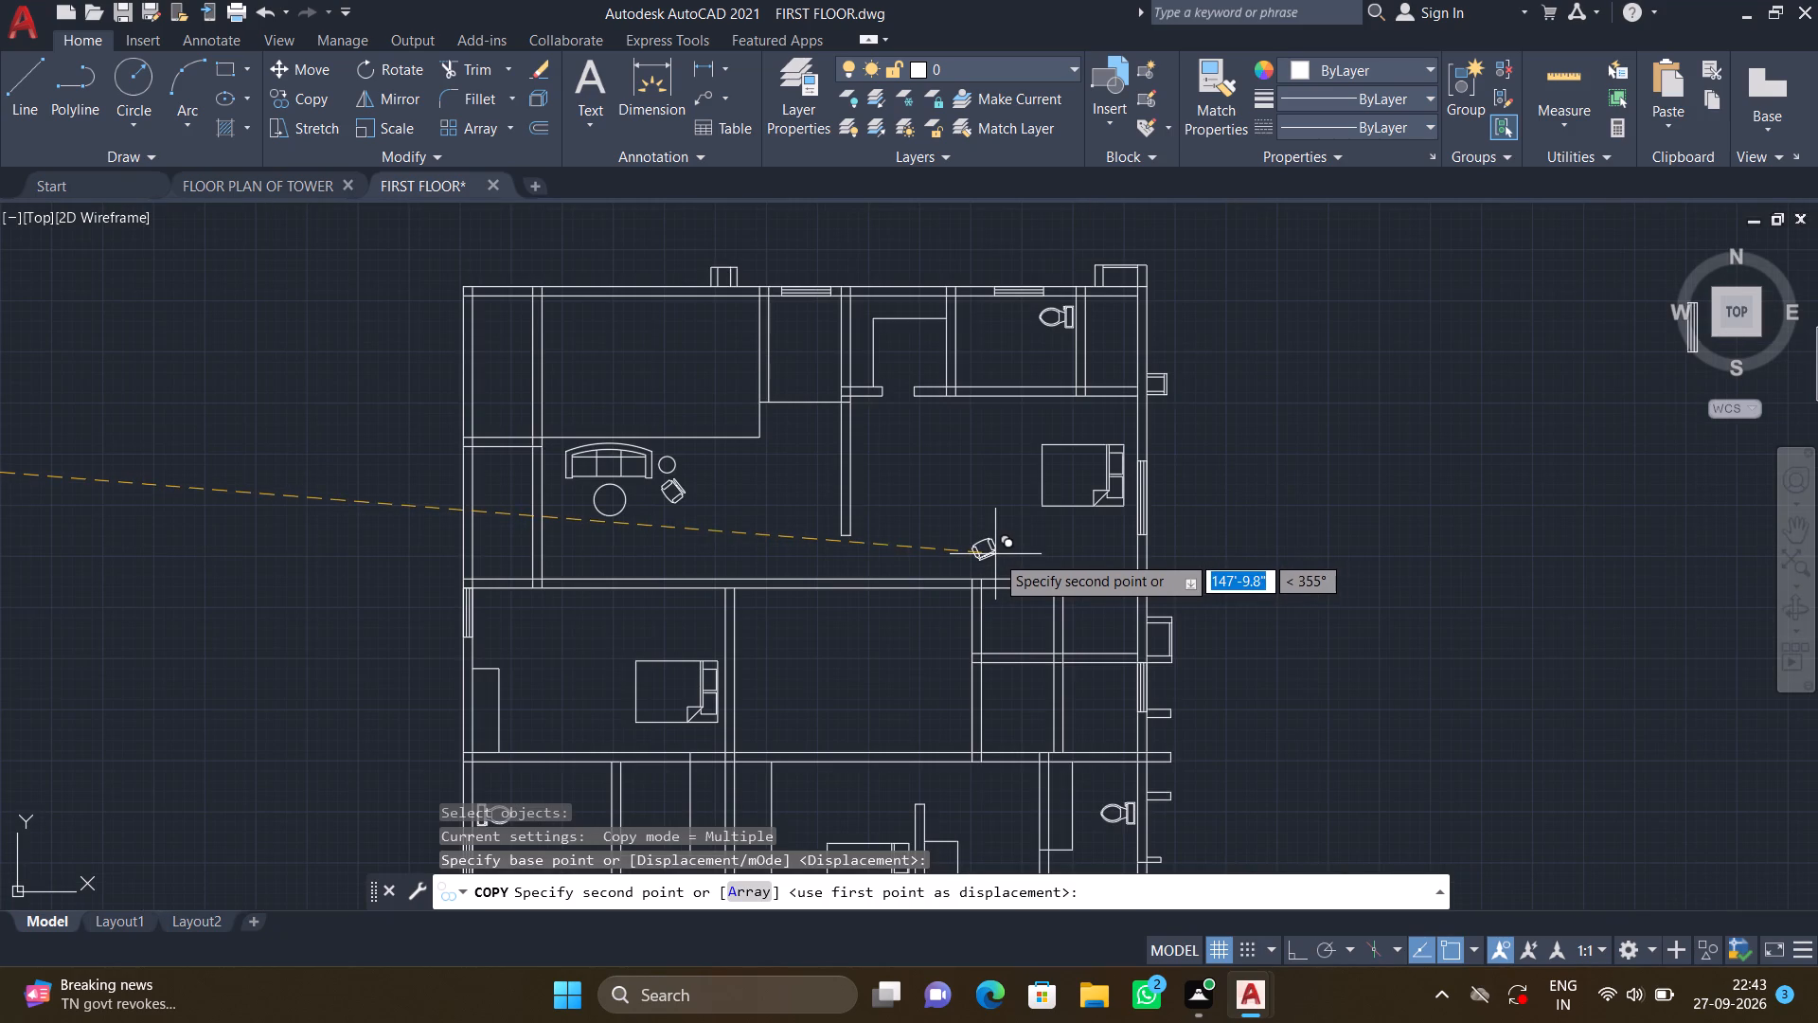
pyautogui.scroll(3, 1043, 559)
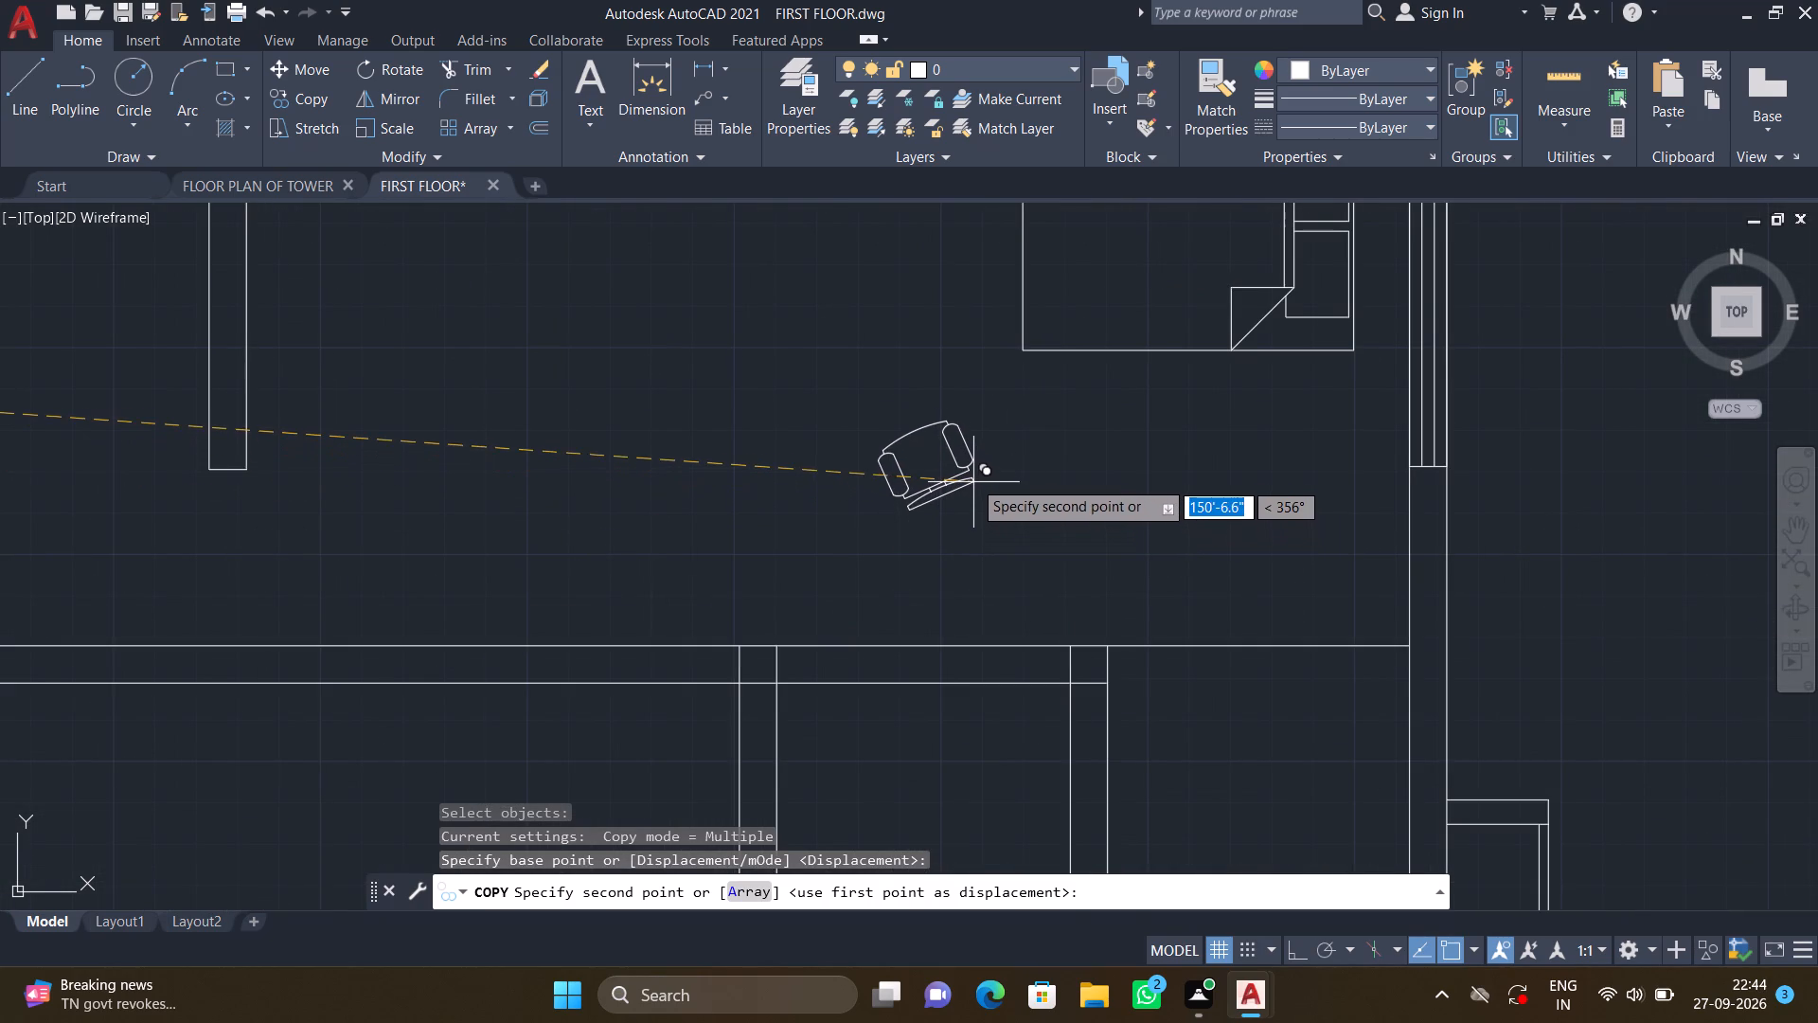
pyautogui.click(969, 473)
pyautogui.press('Return')
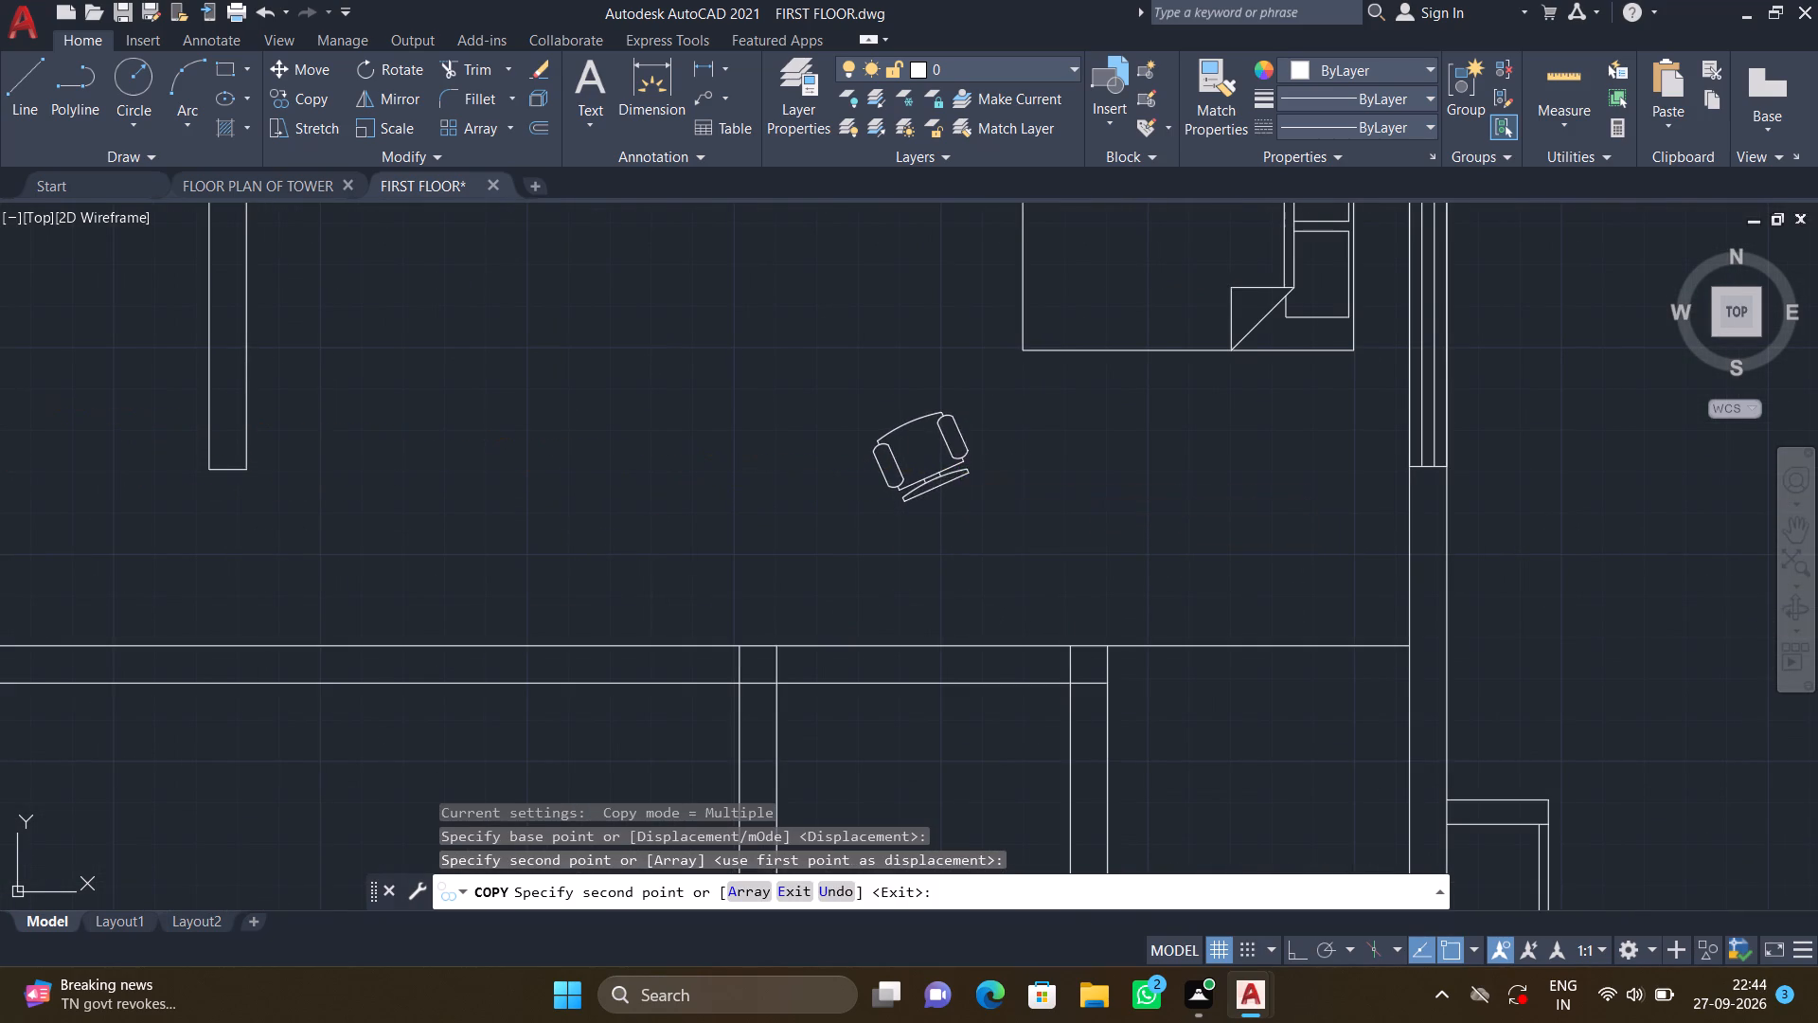
# Rotate the spare chair near the square wood-grain table freehand by roughly half a turn about its back corner.
pyautogui.scroll(-3, 938, 495)
pyautogui.scroll(-3, 471, 533)
pyautogui.moveTo(380, 499); pyautogui.dragTo(503, 497, button='middle')
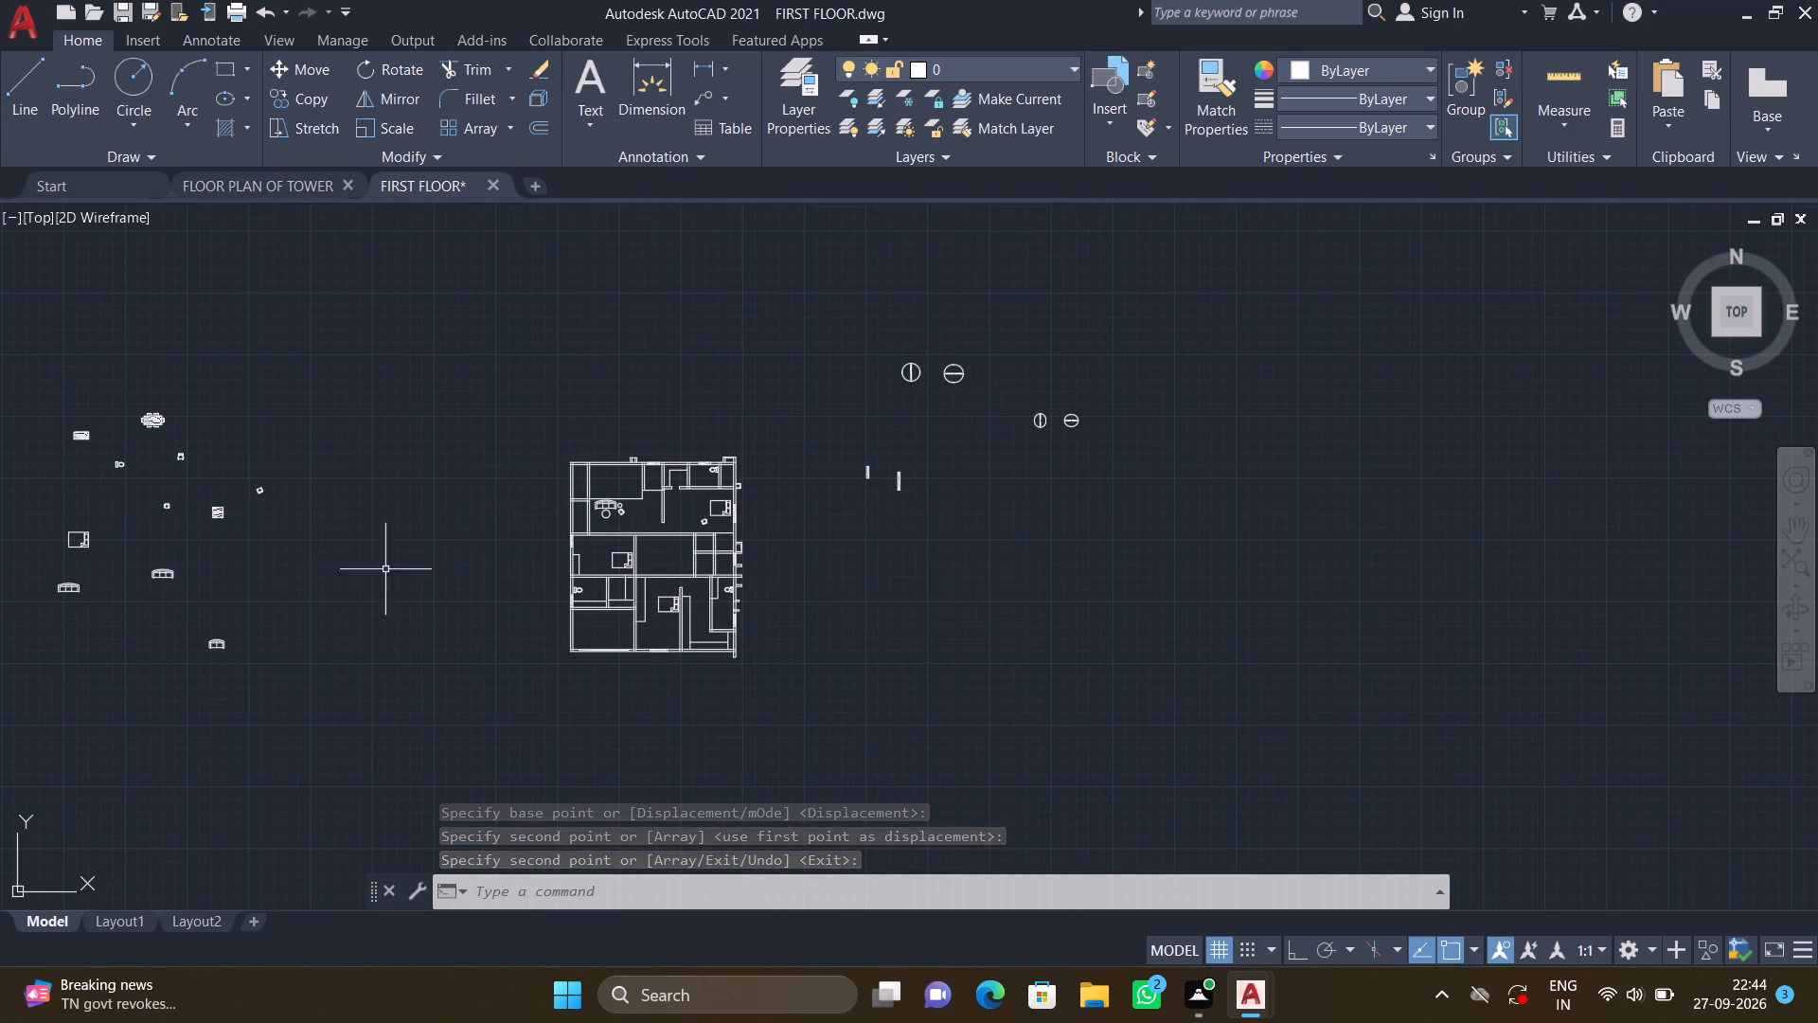
pyautogui.middleClick(426, 615)
pyautogui.moveTo(353, 602); pyautogui.dragTo(547, 531, button='middle')
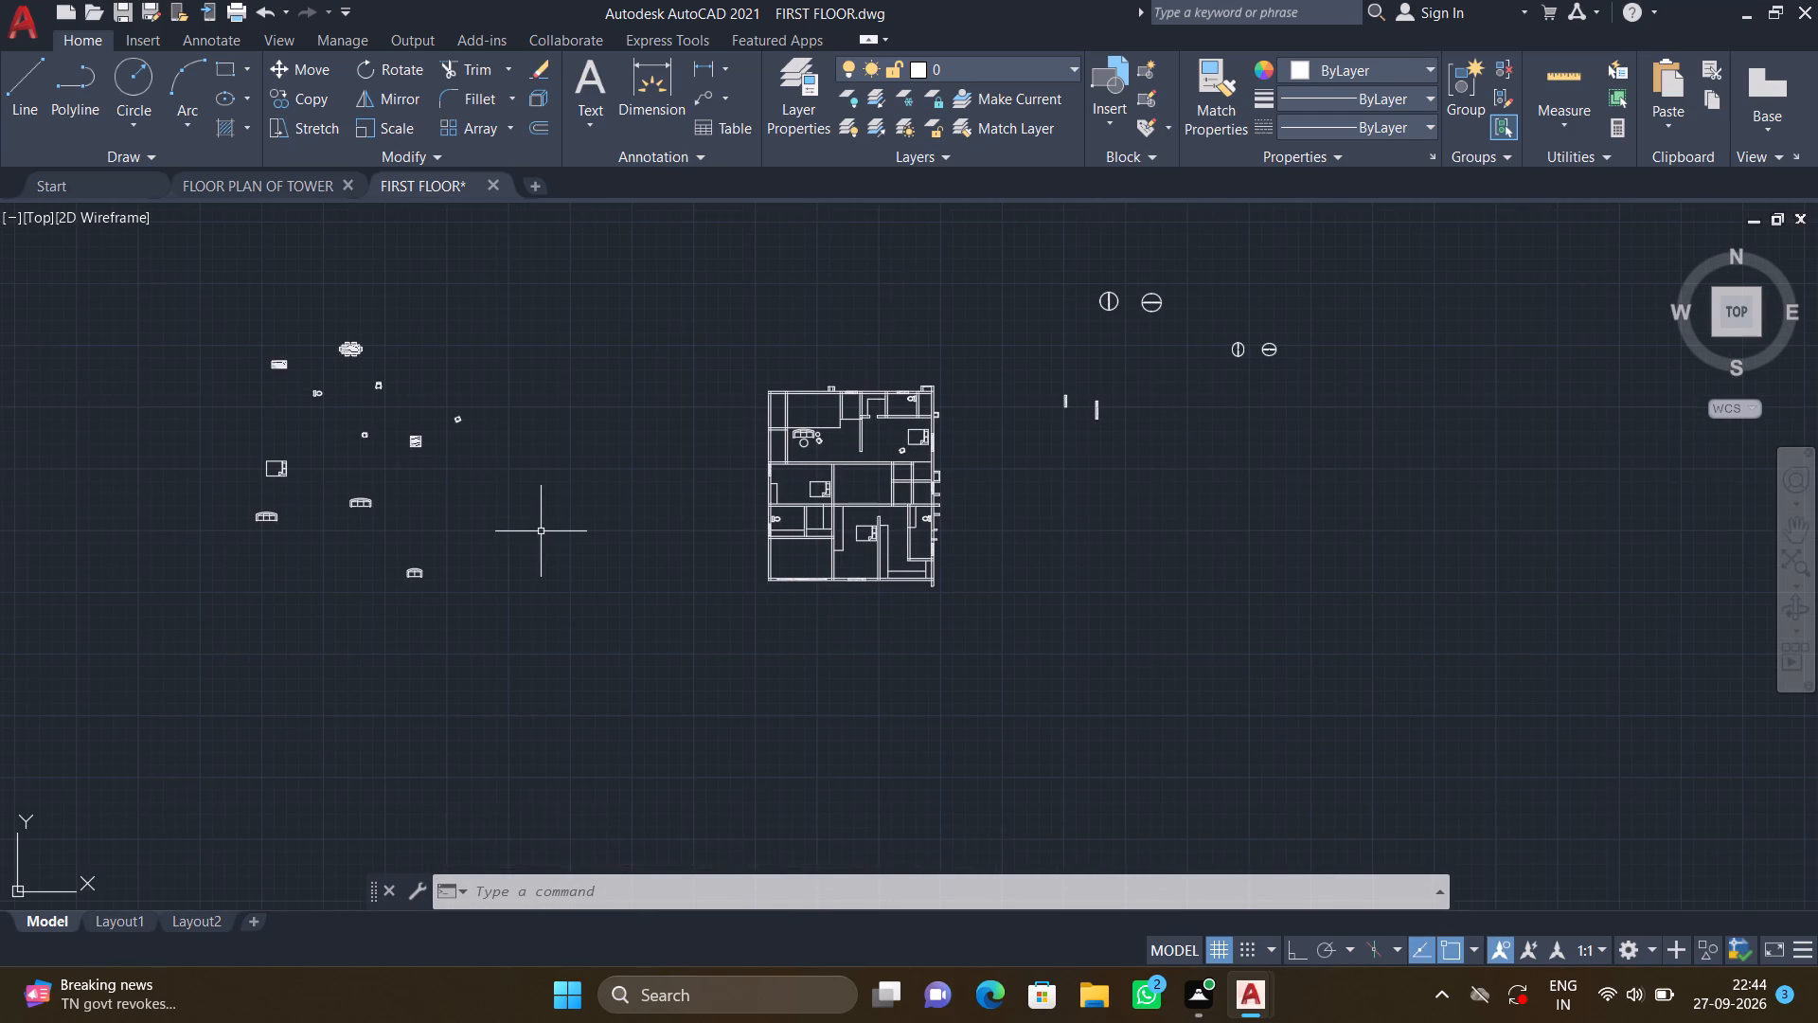
pyautogui.scroll(2, 444, 486)
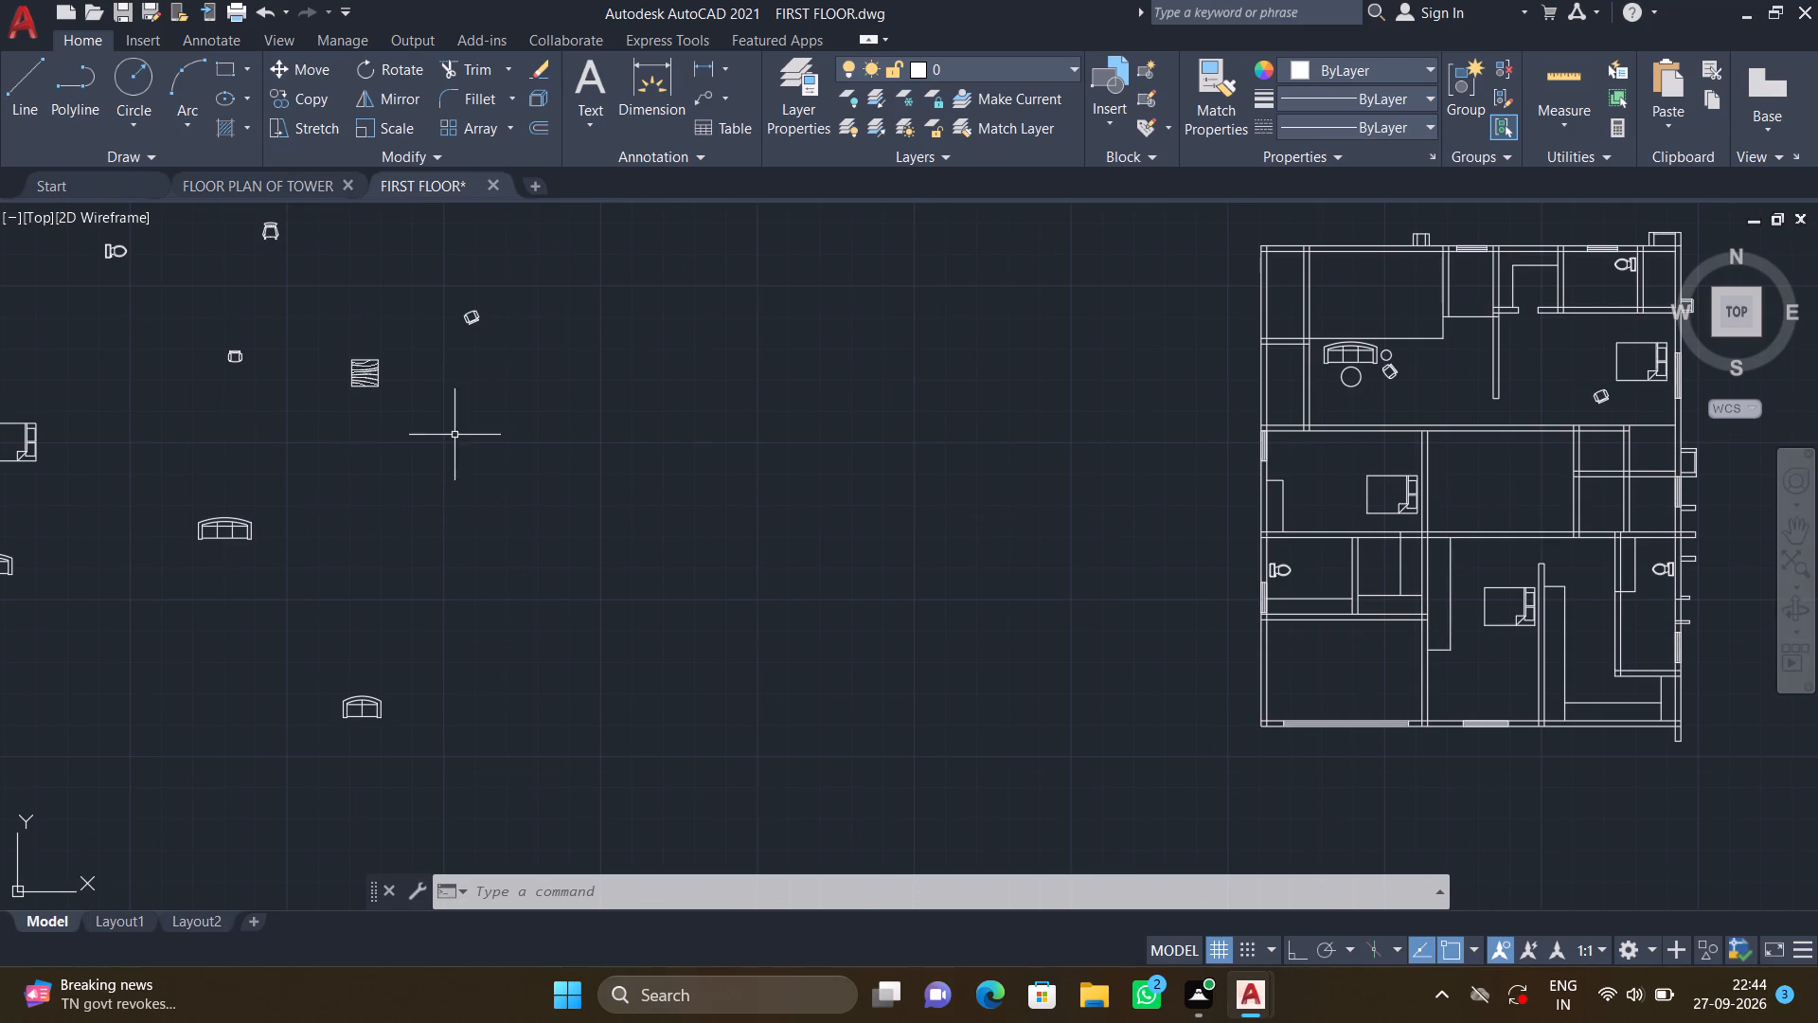
pyautogui.scroll(2, 508, 327)
pyautogui.write('co')
pyautogui.press('Escape')
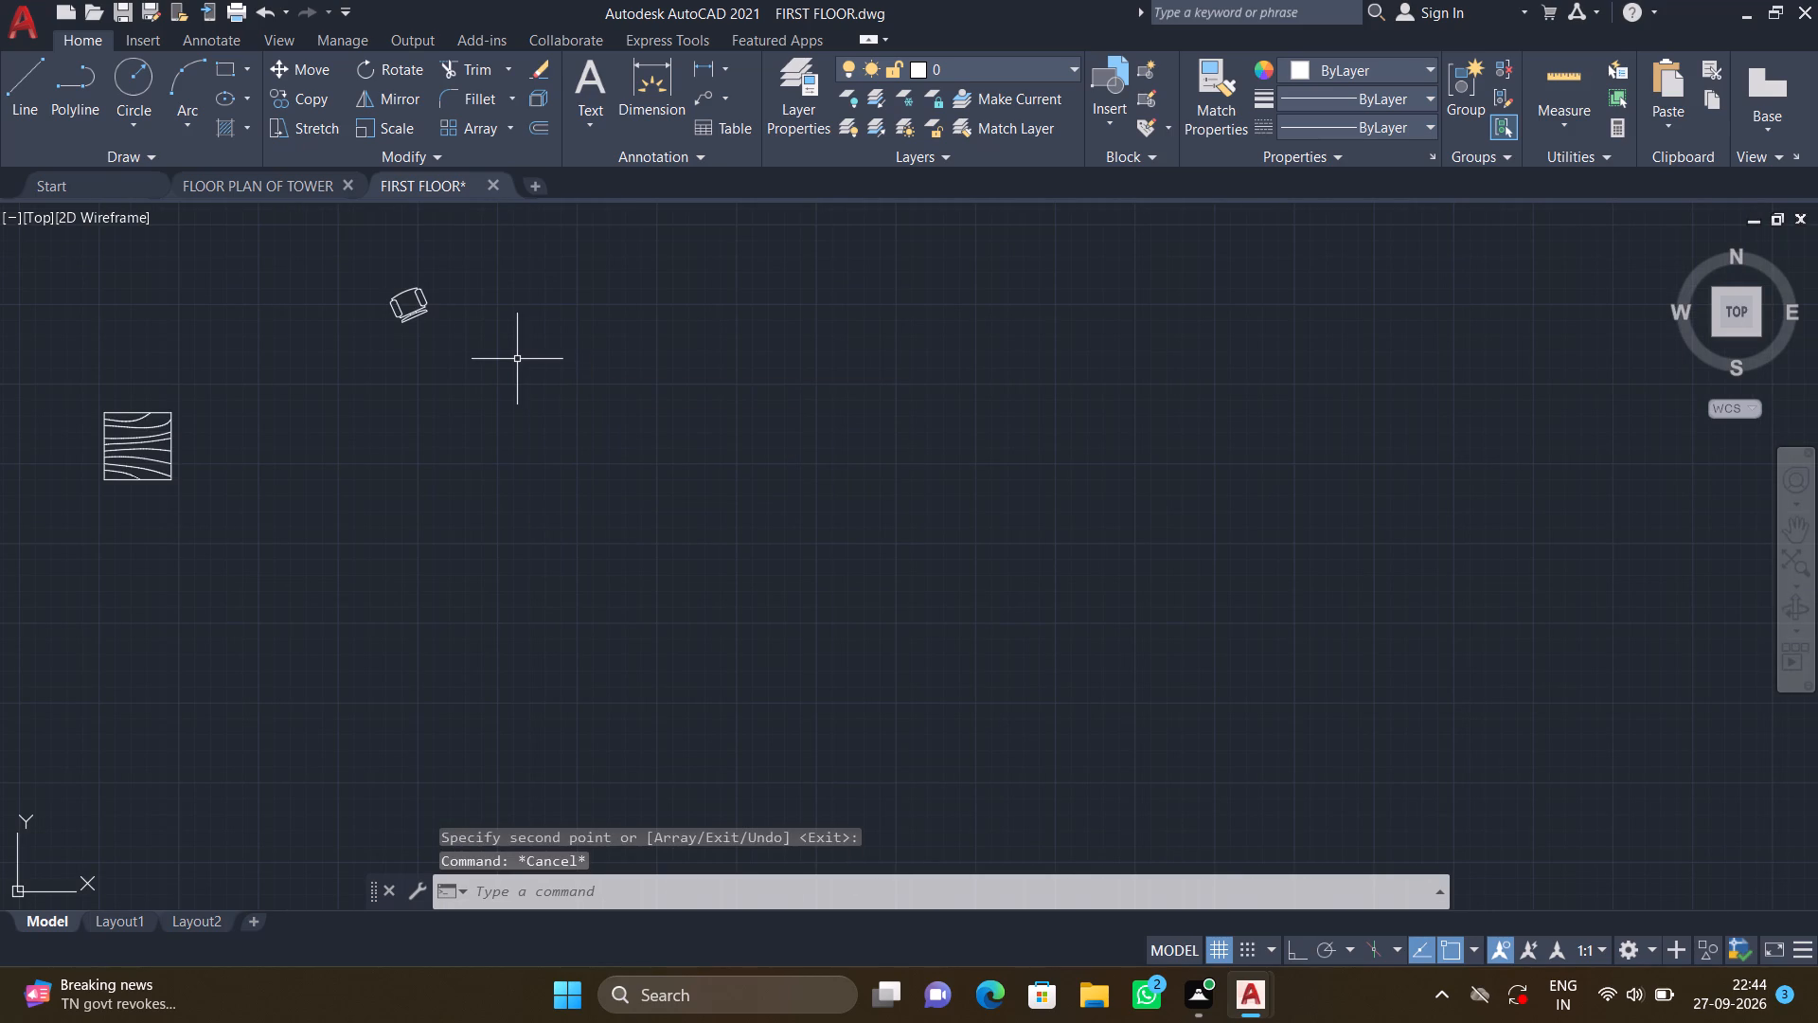
pyautogui.press('r')
pyautogui.press('o')
pyautogui.press('Return')
pyautogui.moveTo(518, 381); pyautogui.dragTo(504, 368)
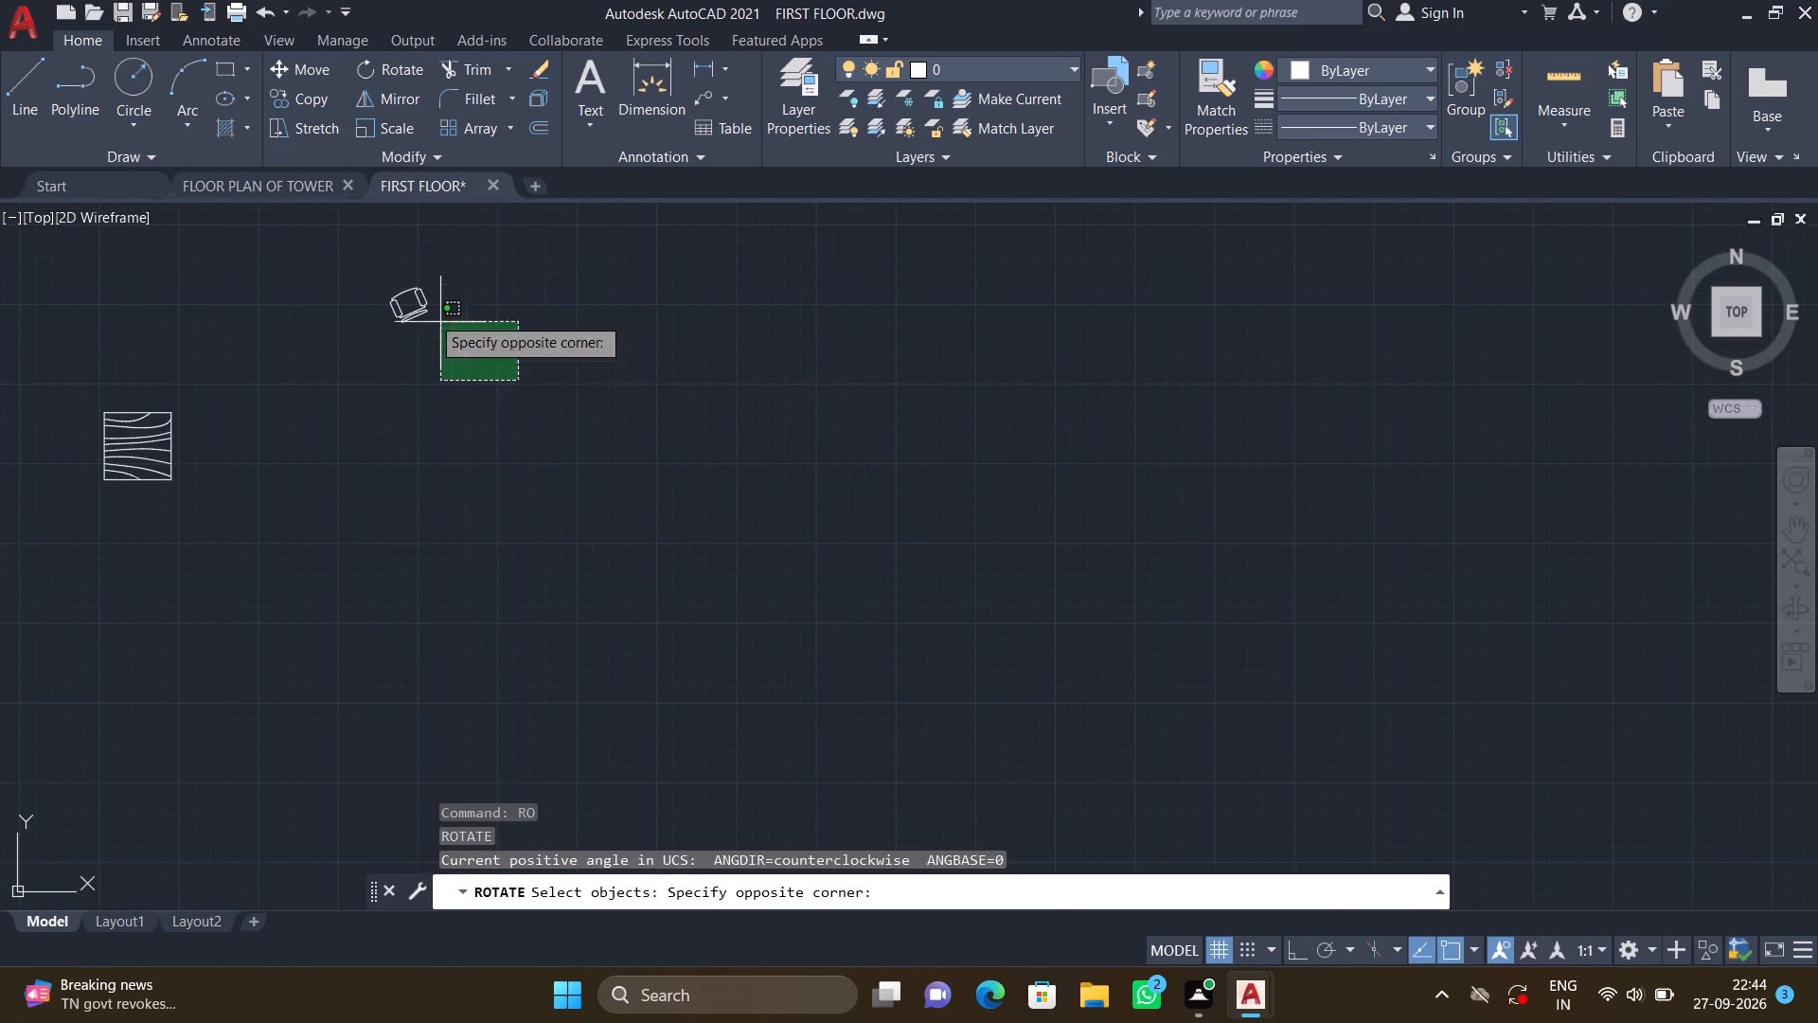
pyautogui.click(264, 225)
pyautogui.press('Return')
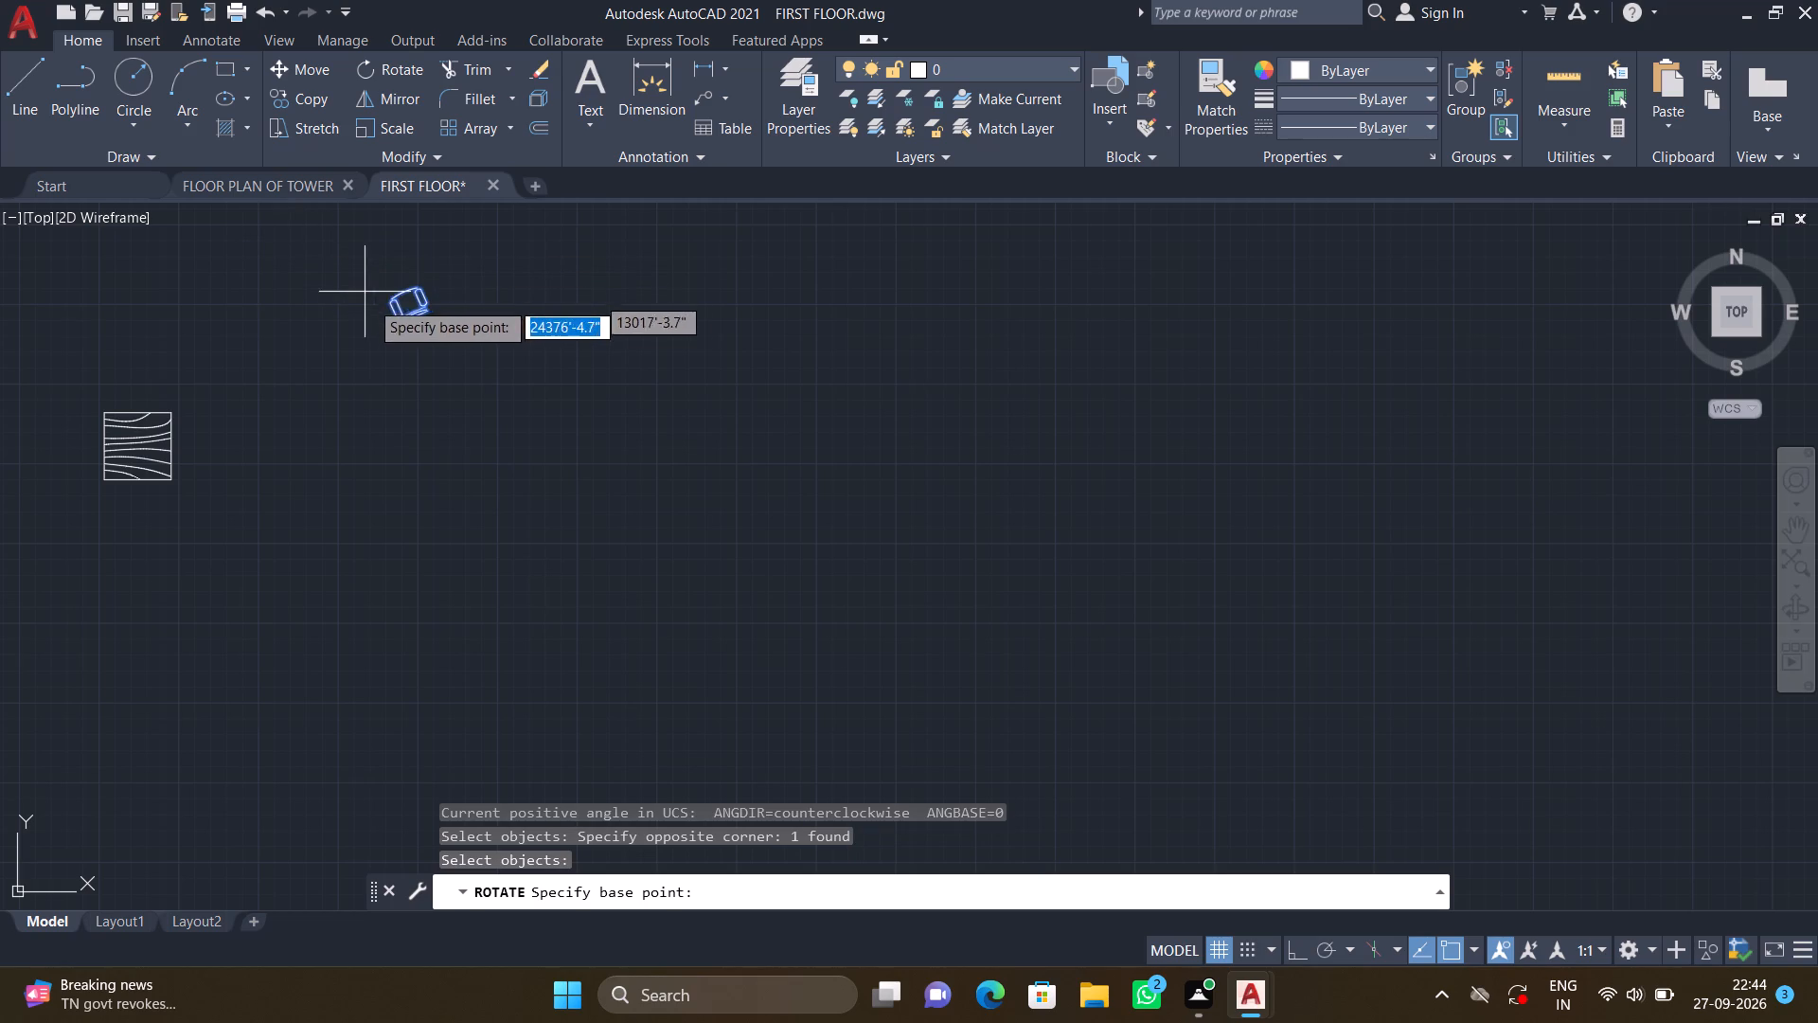
pyautogui.click(428, 310)
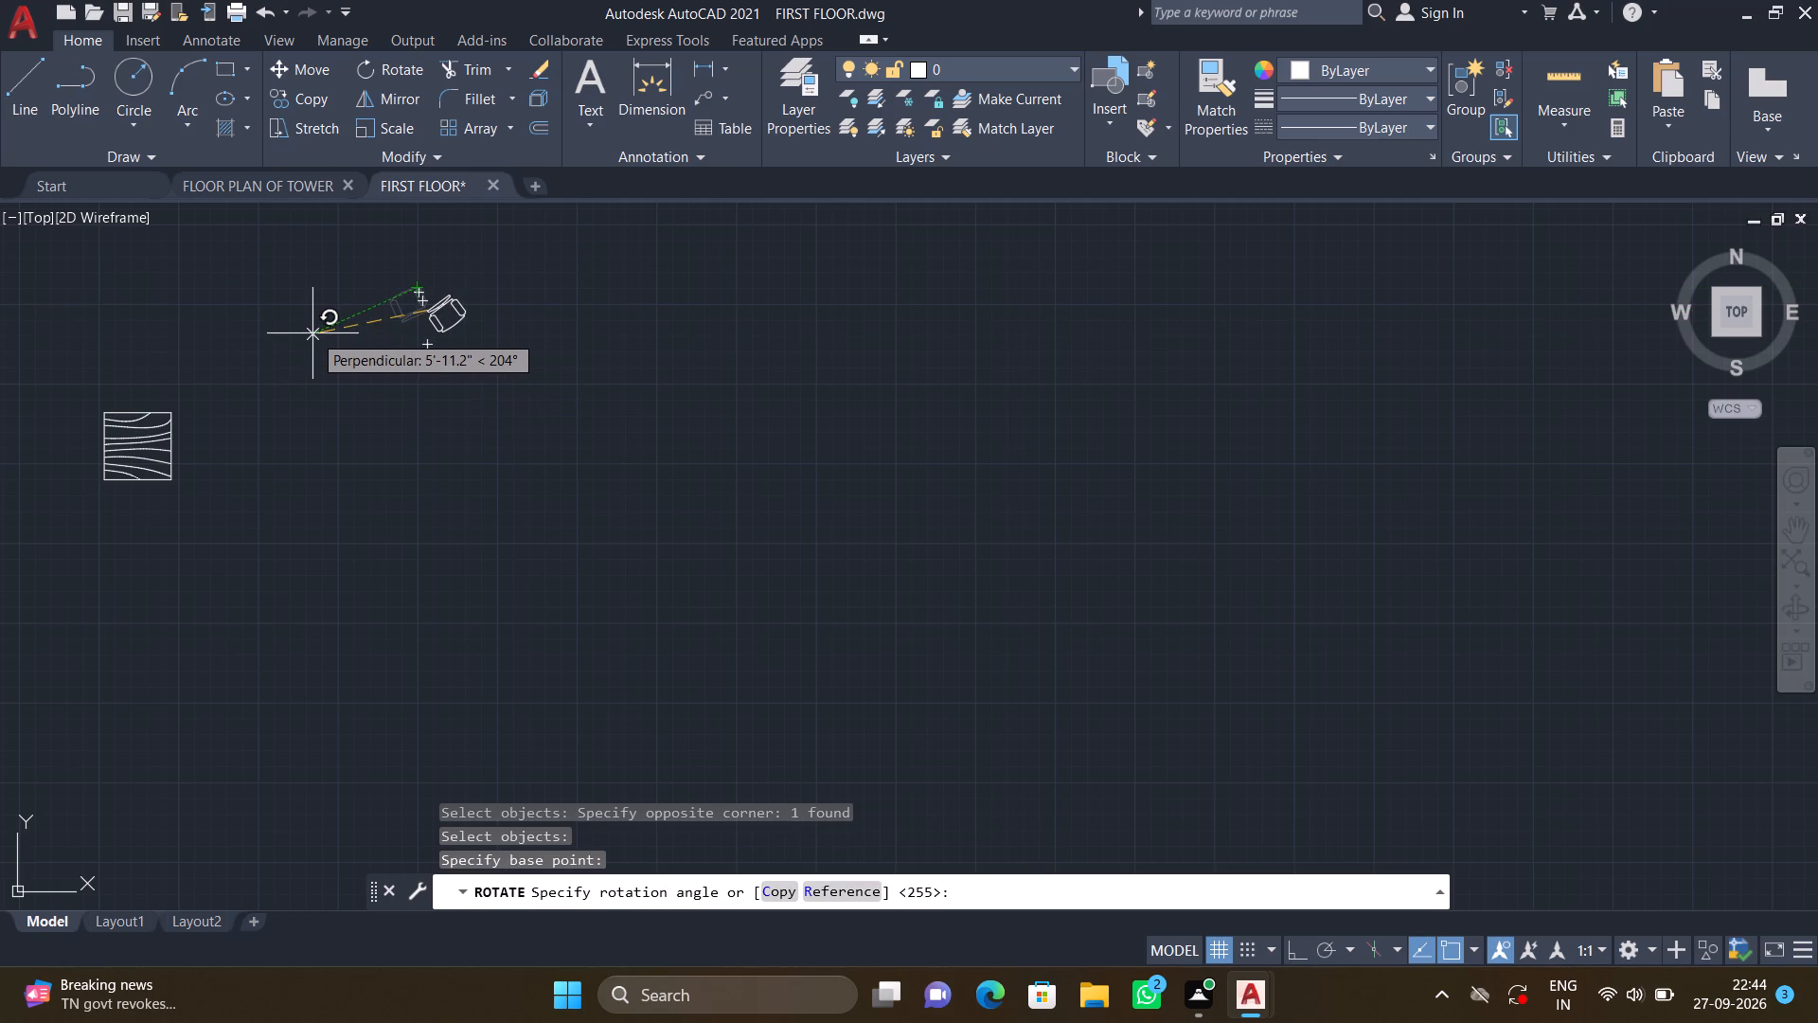
pyautogui.click(330, 308)
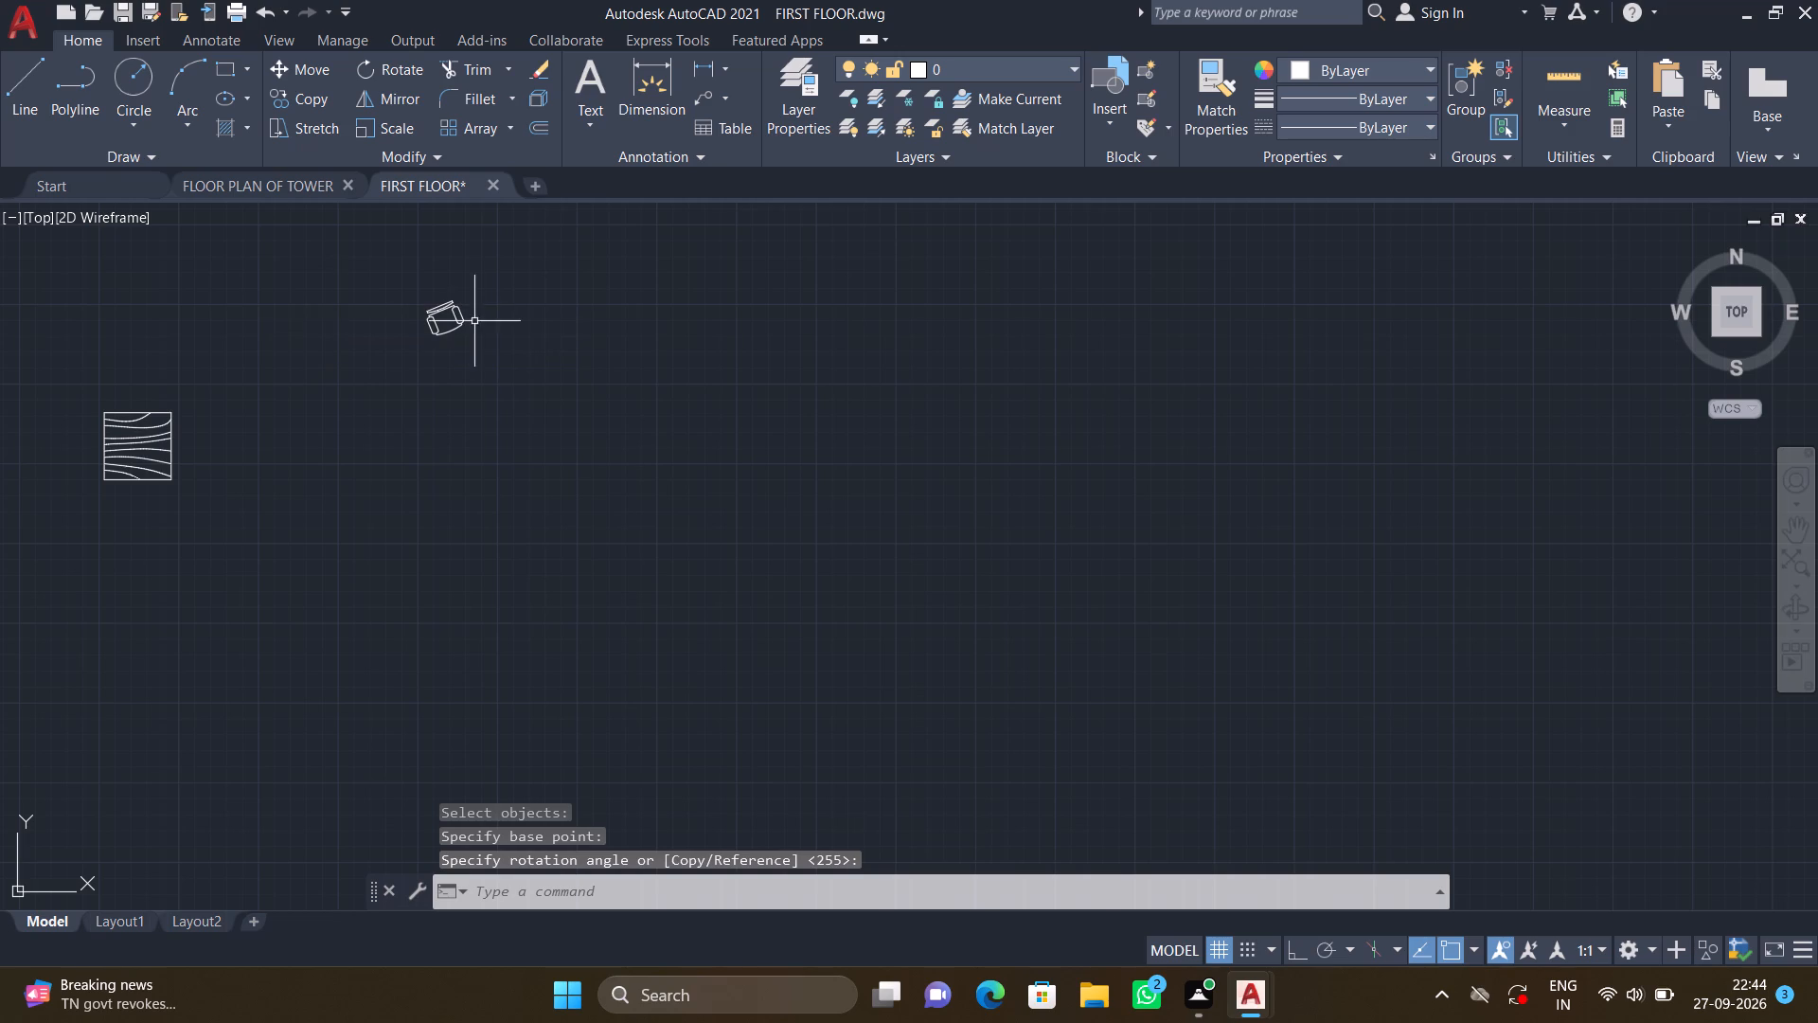
# Copy the rotated spare chair into the plan's empty lower-left corner room, near that room's upper-left corner.
pyautogui.press('c')
pyautogui.press('o')
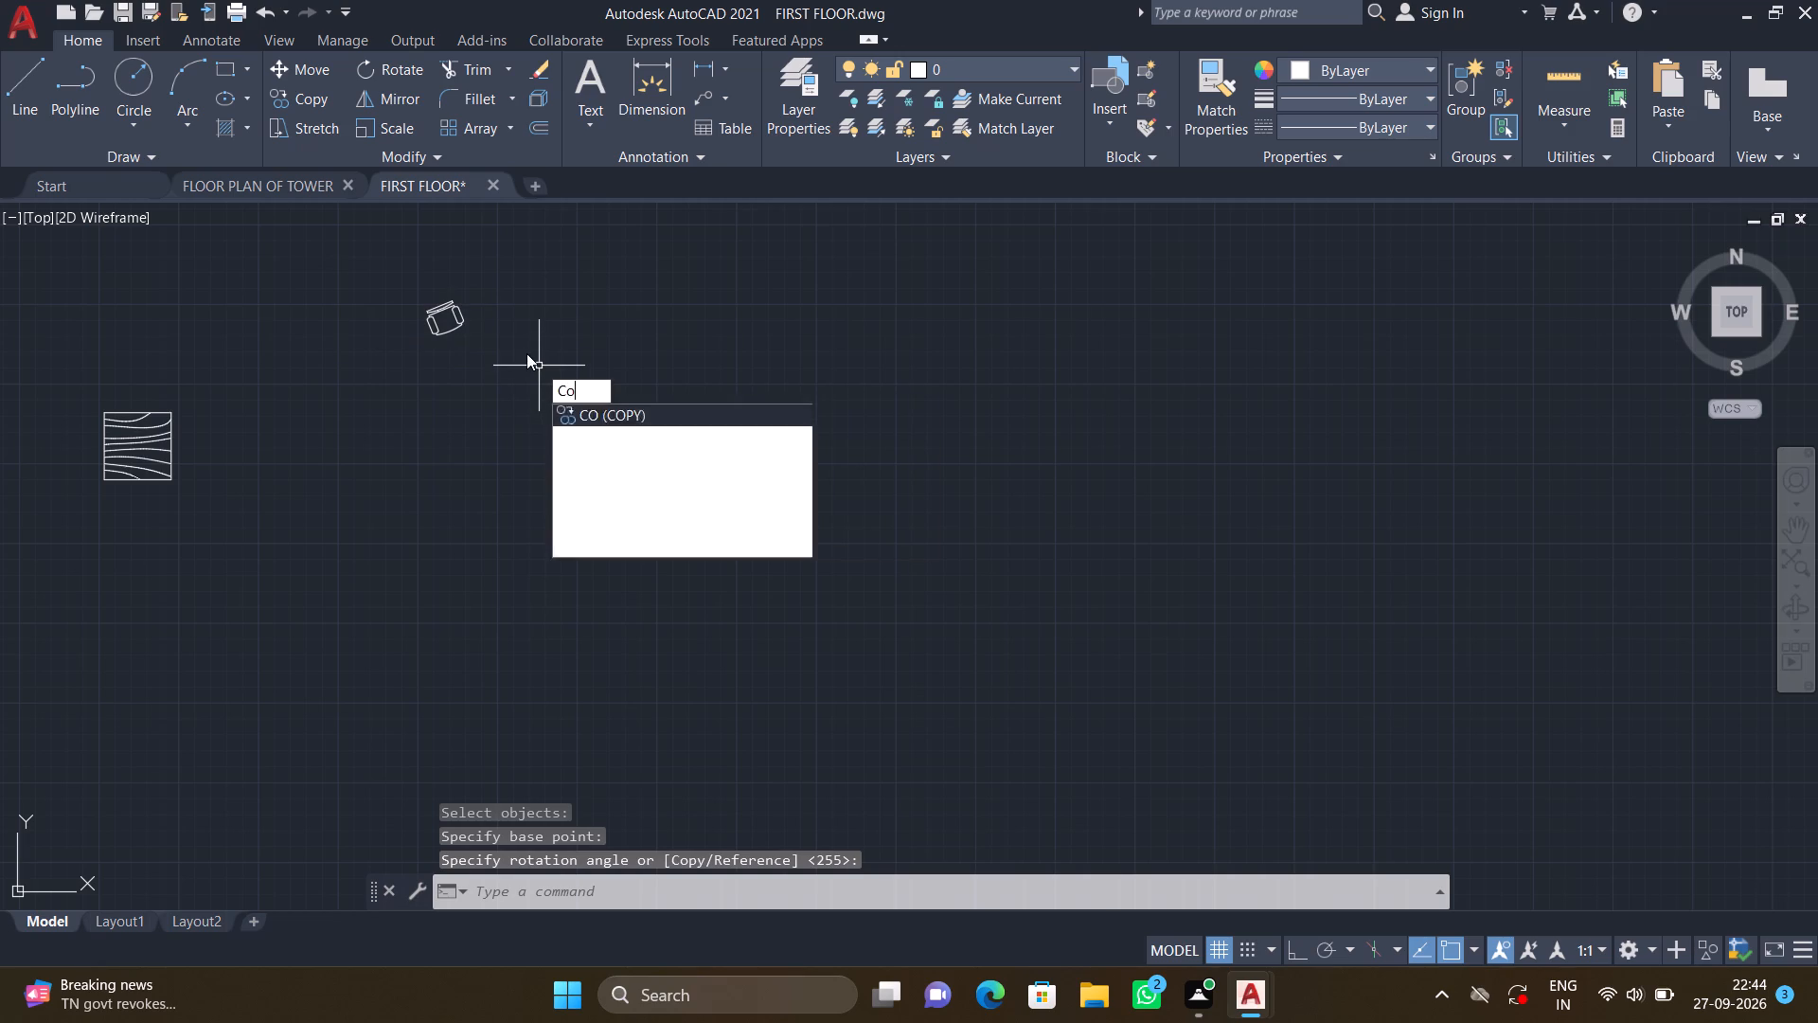
pyautogui.press('Return')
pyautogui.moveTo(541, 354); pyautogui.dragTo(526, 344)
pyautogui.click(264, 249)
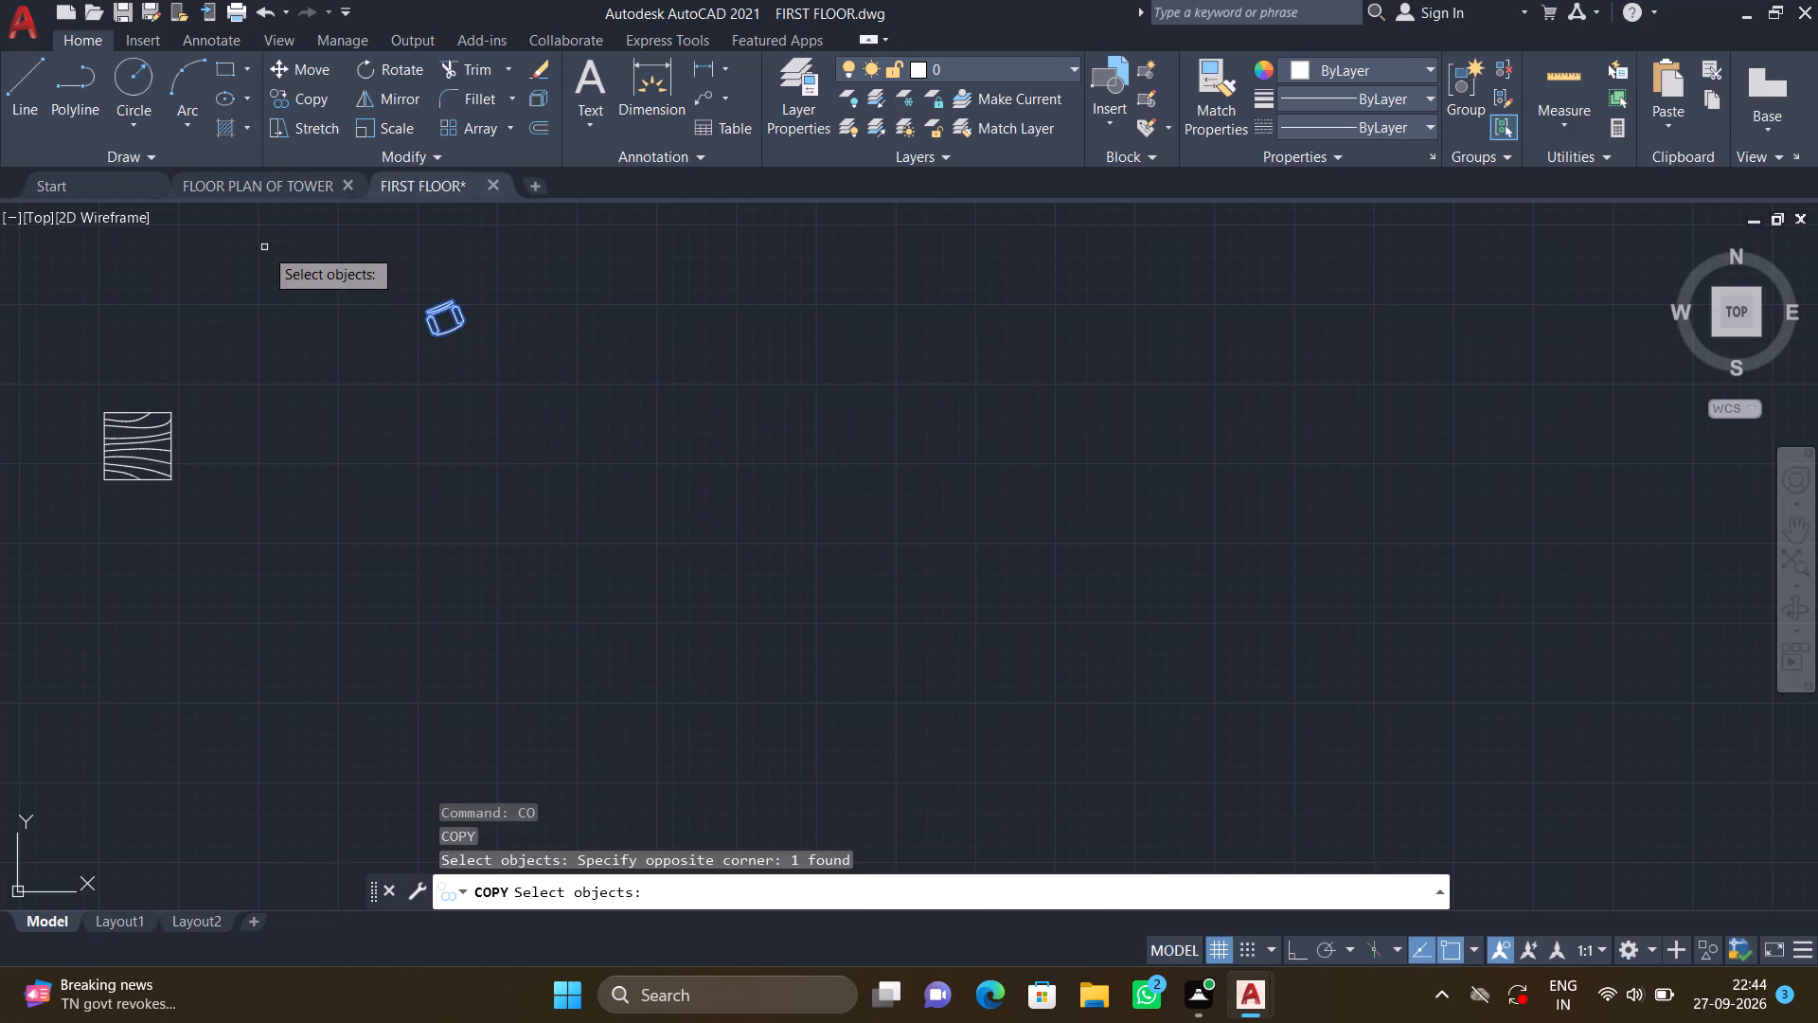
pyautogui.press('Return')
pyautogui.click(425, 311)
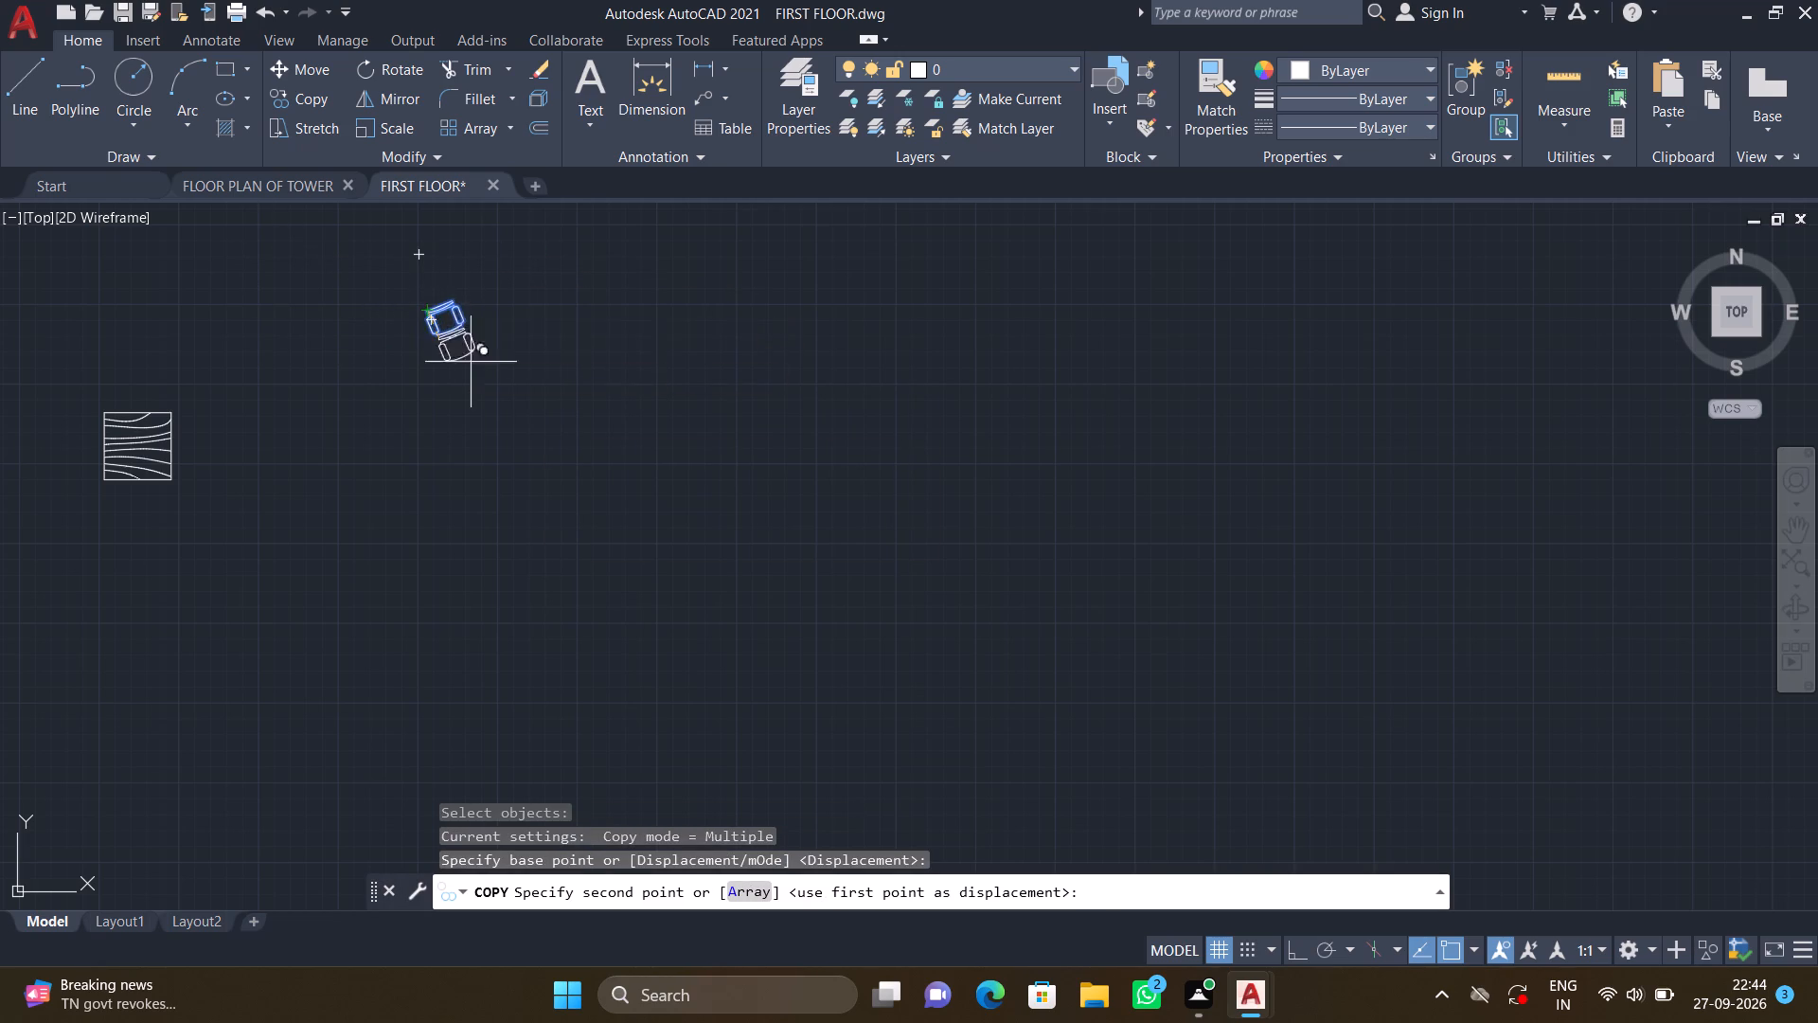
pyautogui.scroll(-4, 703, 516)
pyautogui.moveTo(898, 613); pyautogui.dragTo(698, 474, button='middle')
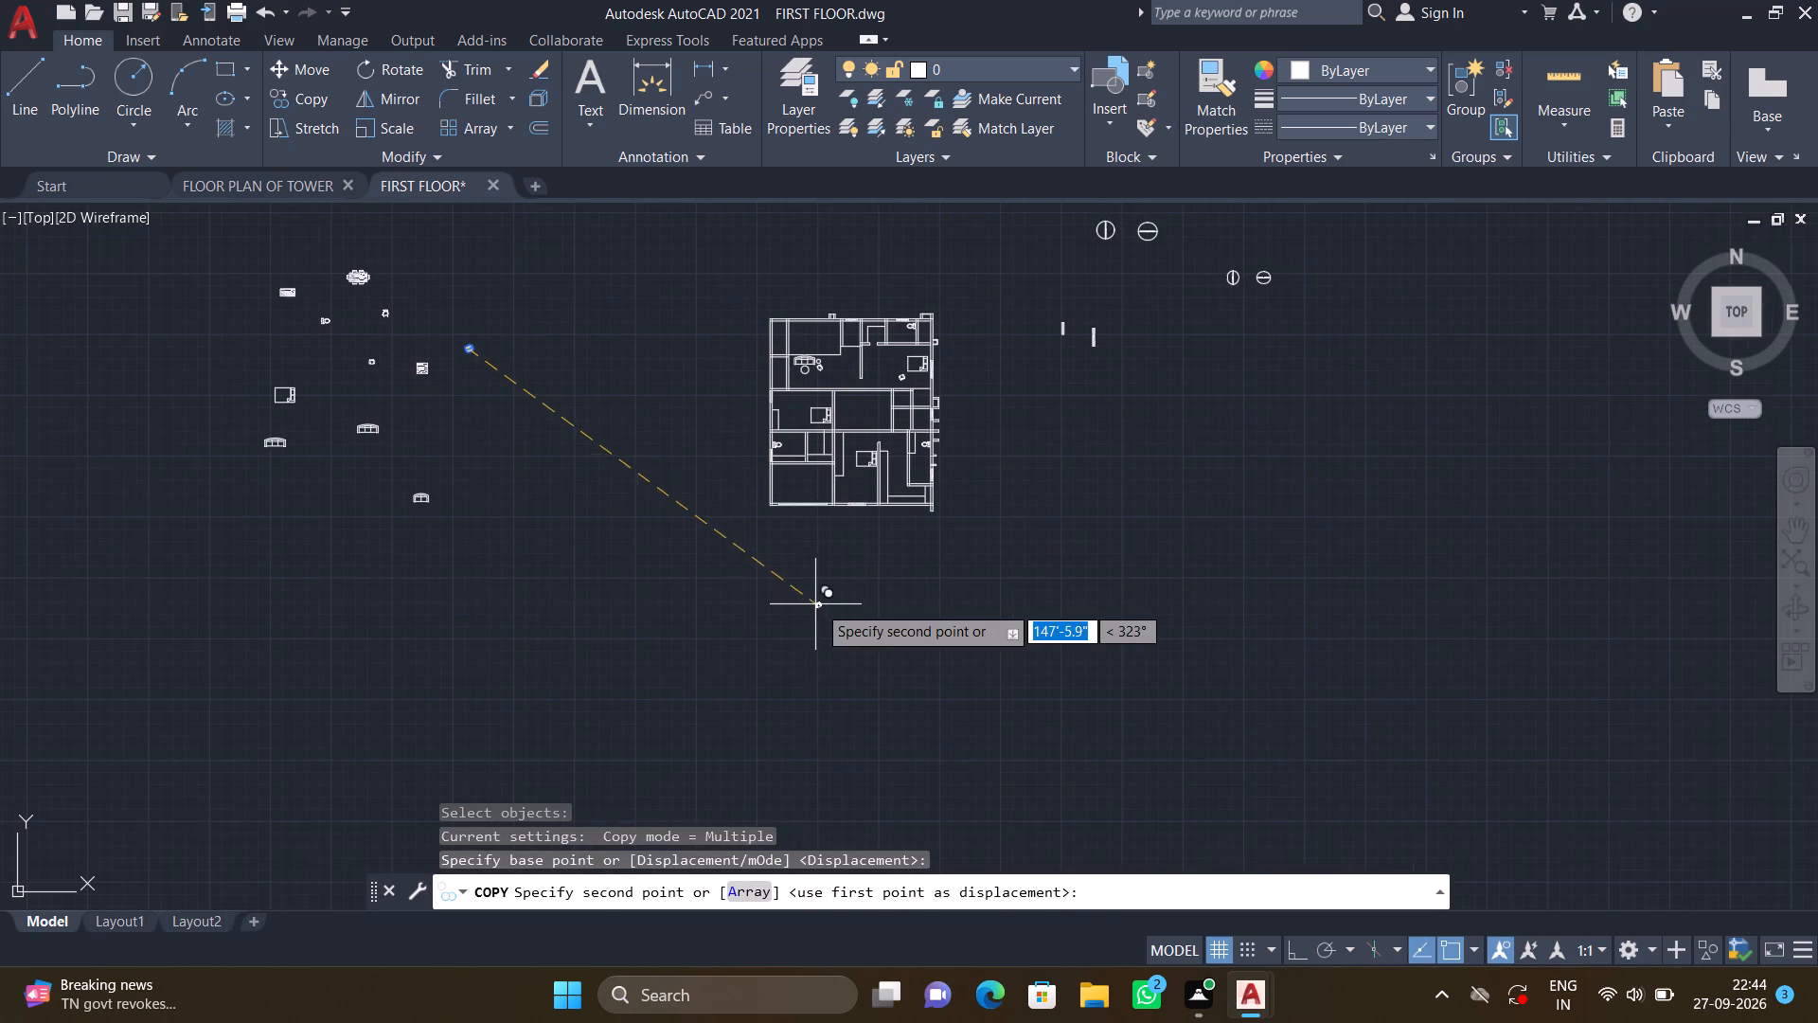
pyautogui.scroll(4, 779, 475)
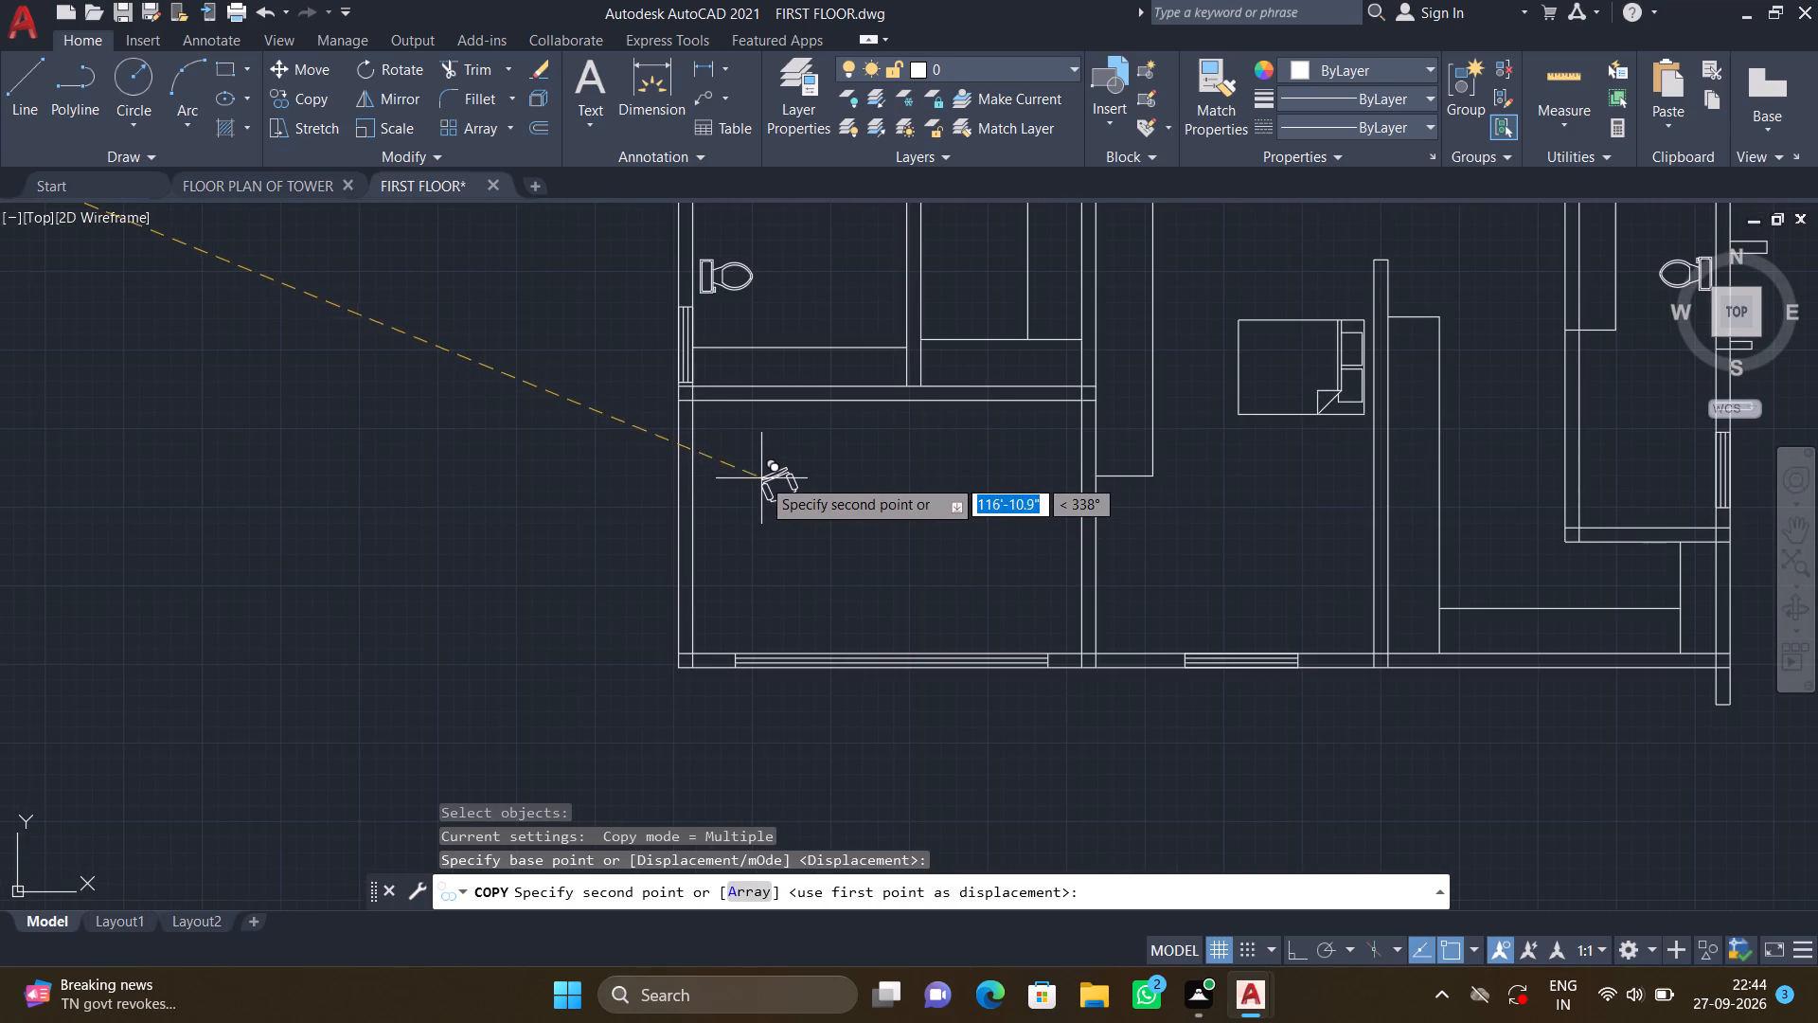
pyautogui.click(758, 478)
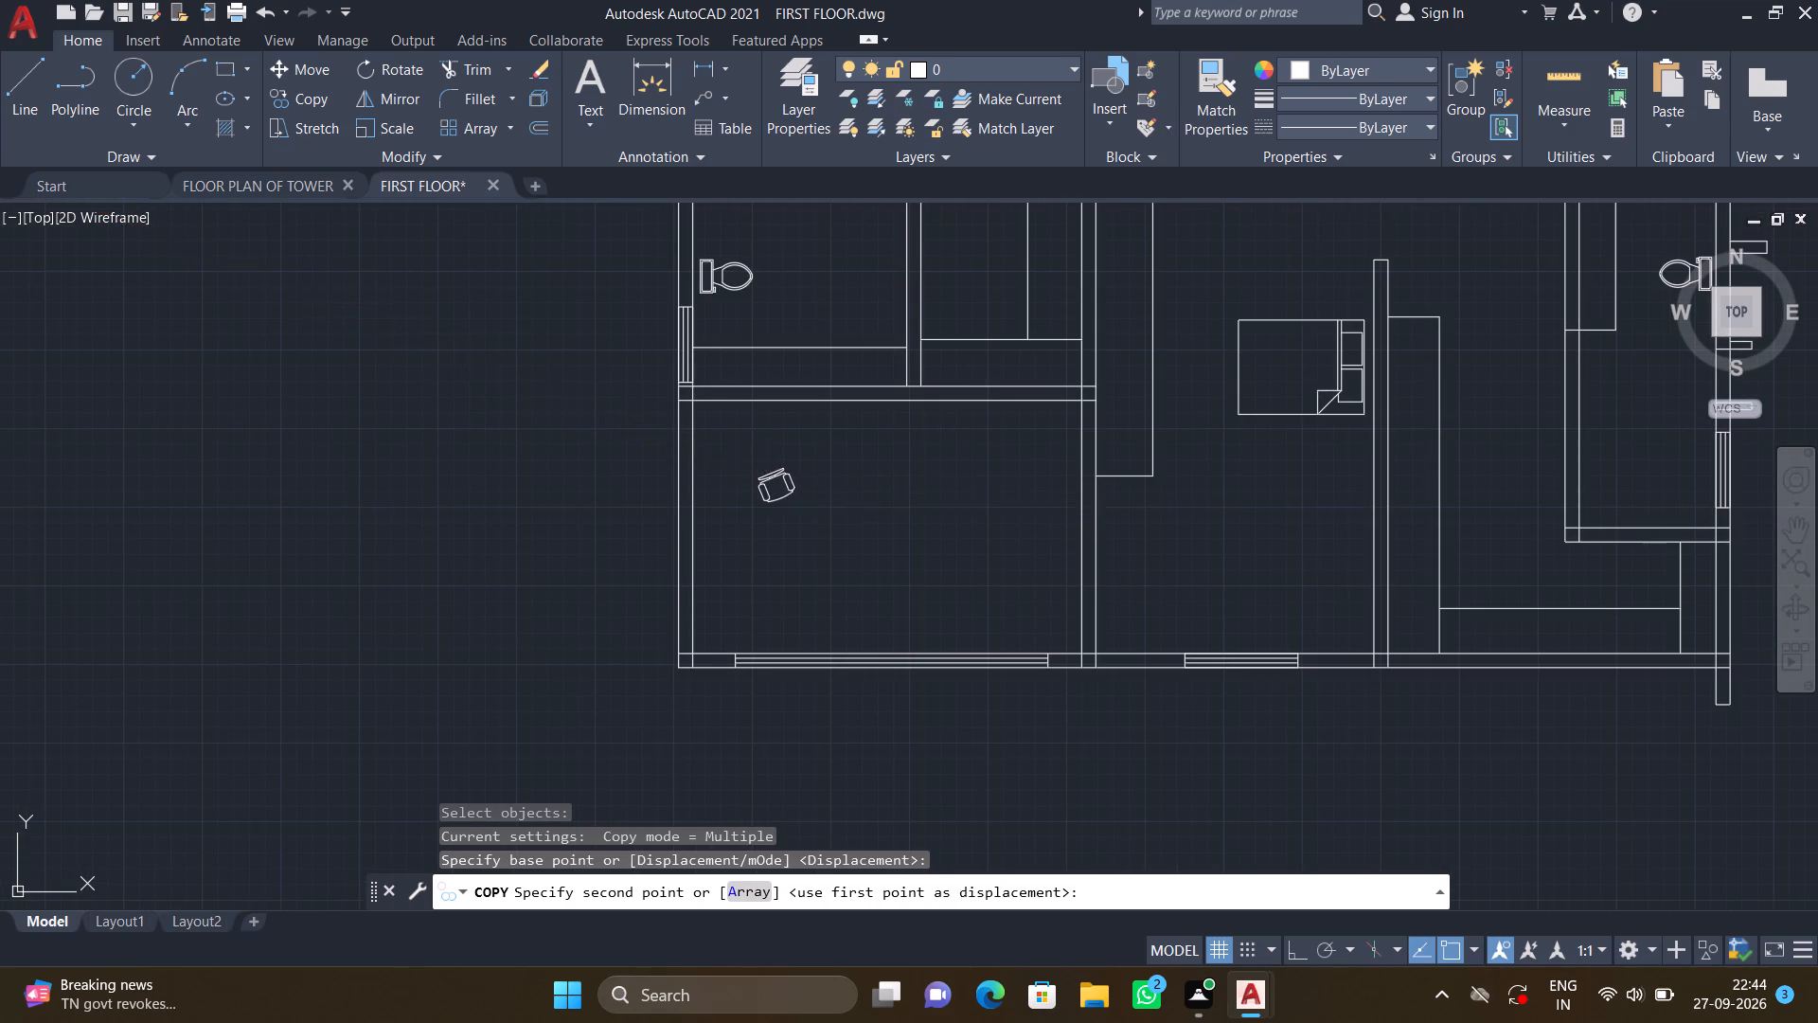
pyautogui.press('Return')
# Rotate the spare chair beyond the square wood-grain table freehand by about 292° around its back corner.
pyautogui.scroll(-2, 693, 452)
pyautogui.moveTo(431, 365); pyautogui.dragTo(431, 367, button='middle')
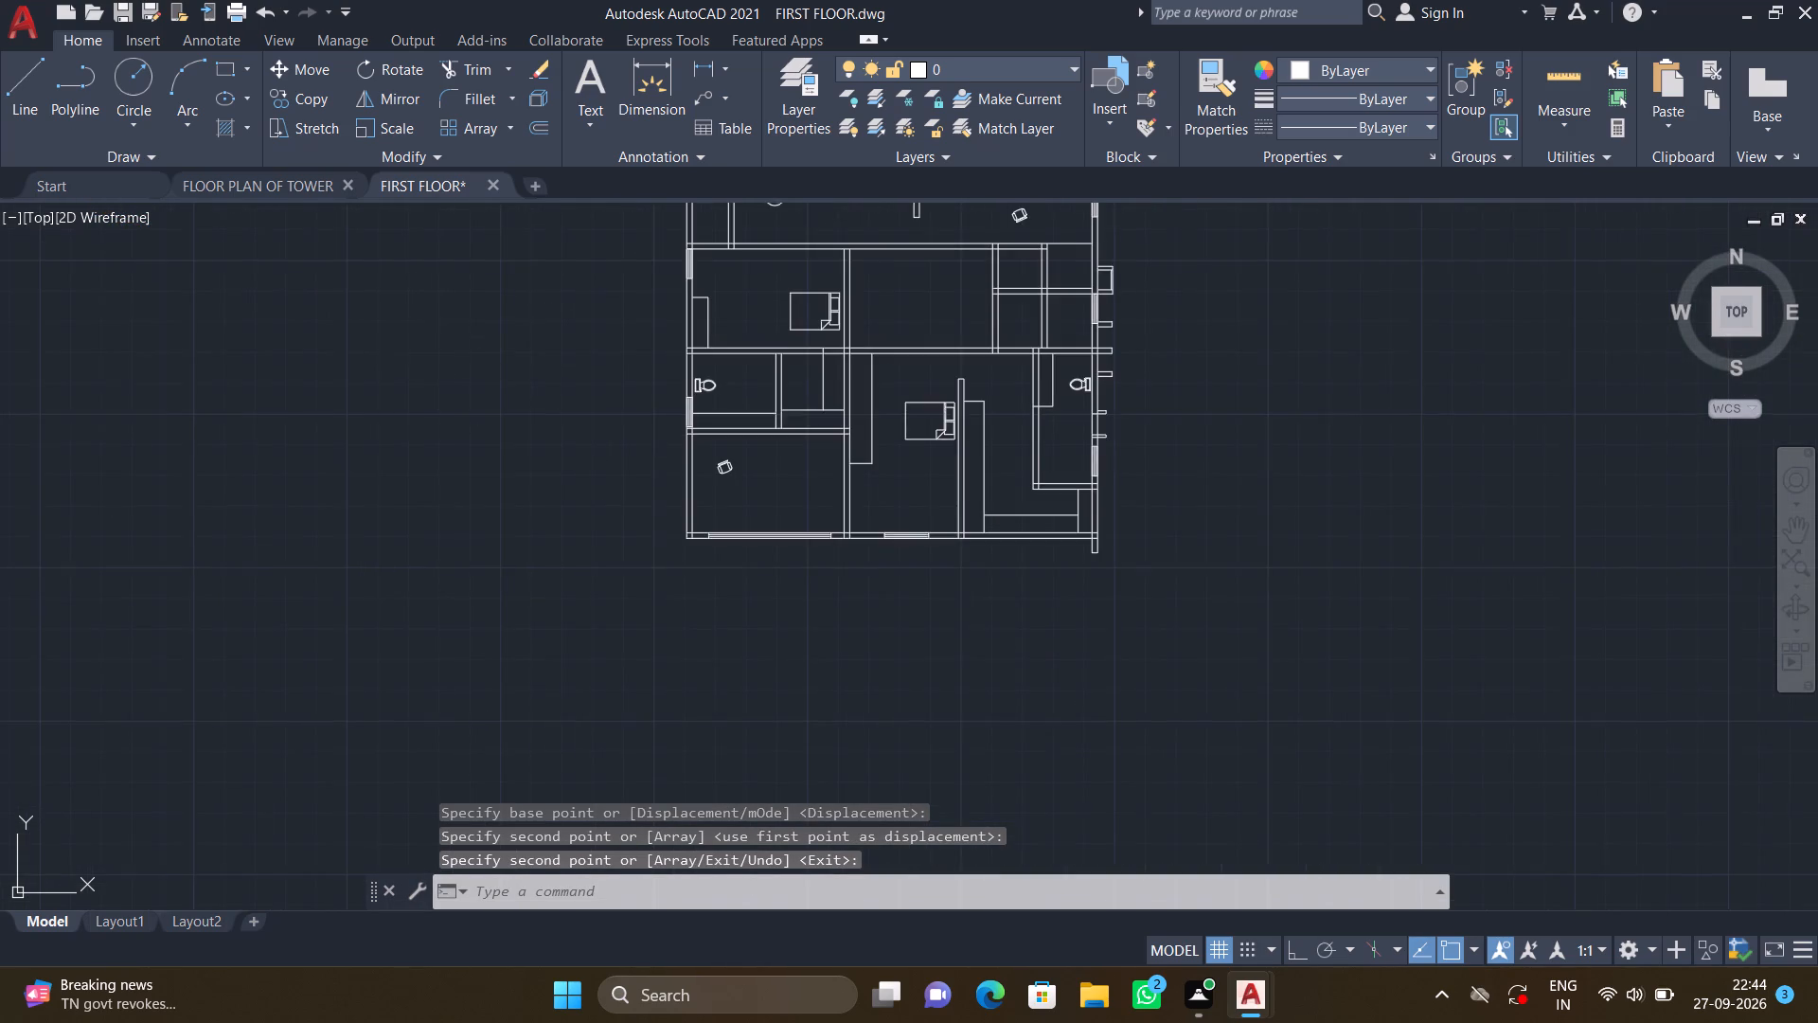
pyautogui.moveTo(431, 367); pyautogui.dragTo(661, 600, button='middle')
pyautogui.scroll(-1, 522, 439)
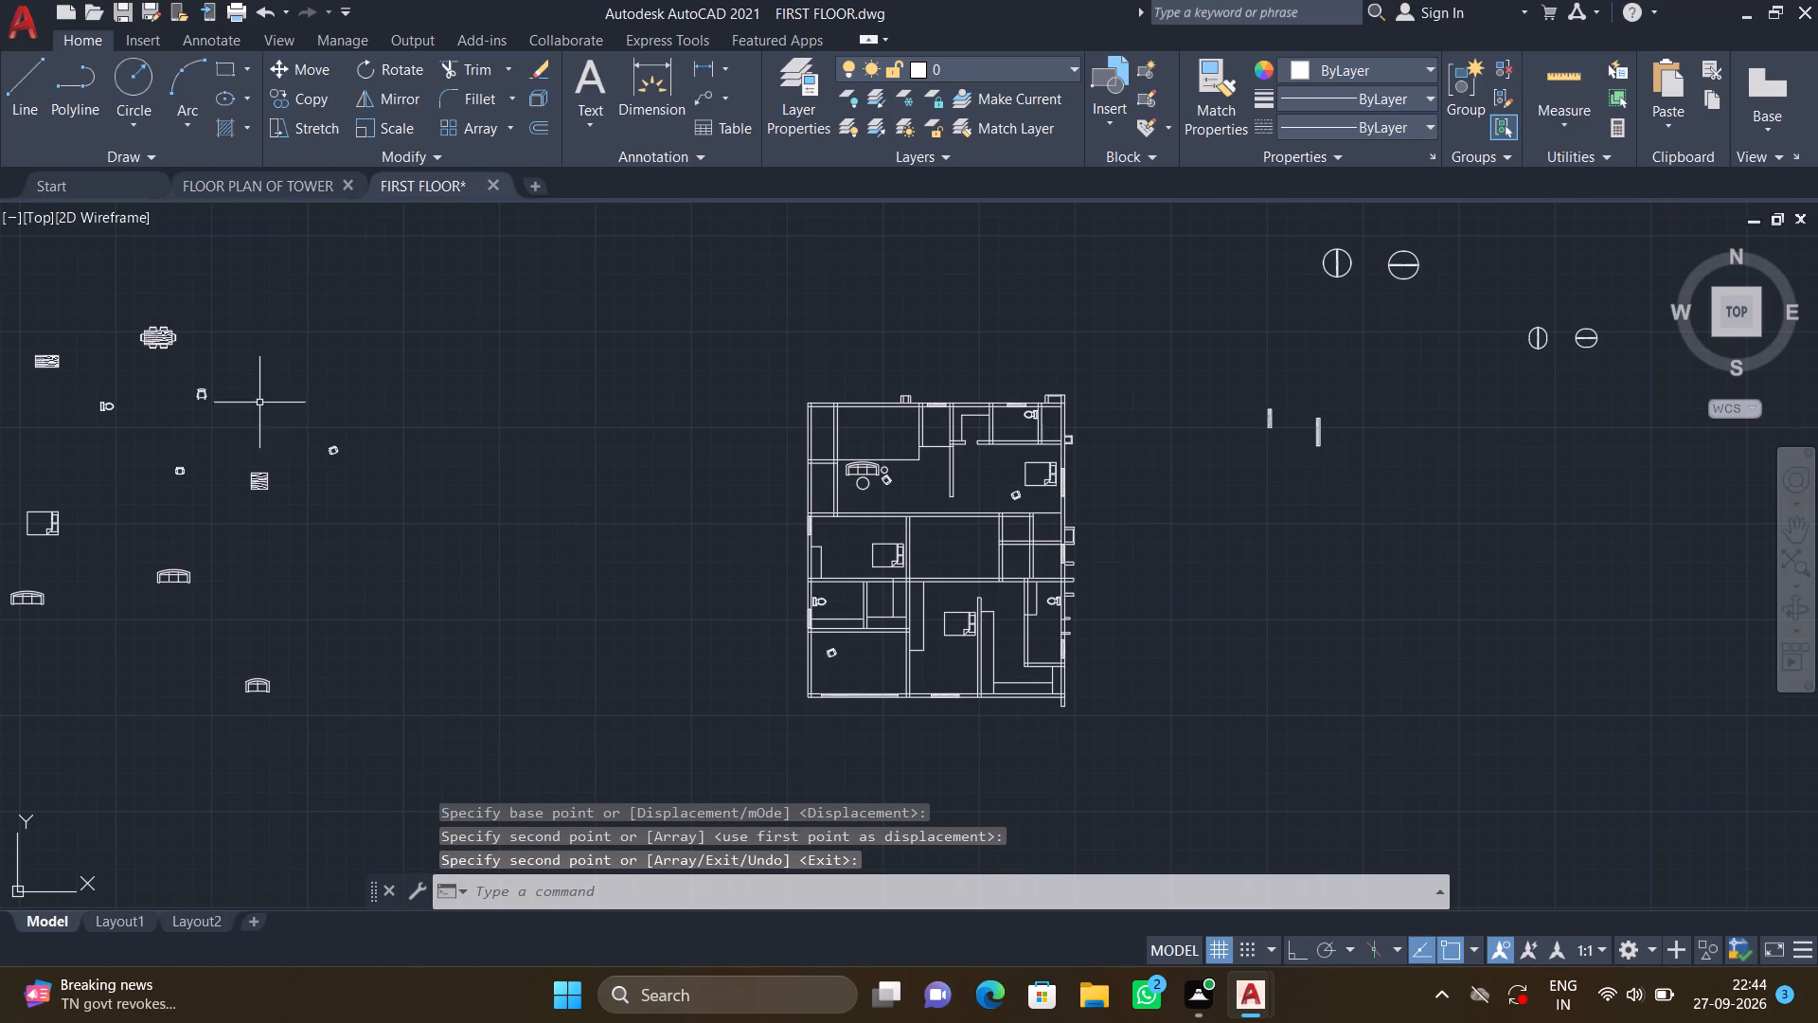
pyautogui.scroll(3, 268, 425)
pyautogui.write('ro')
pyautogui.press('Return')
pyautogui.moveTo(610, 599); pyautogui.dragTo(597, 585)
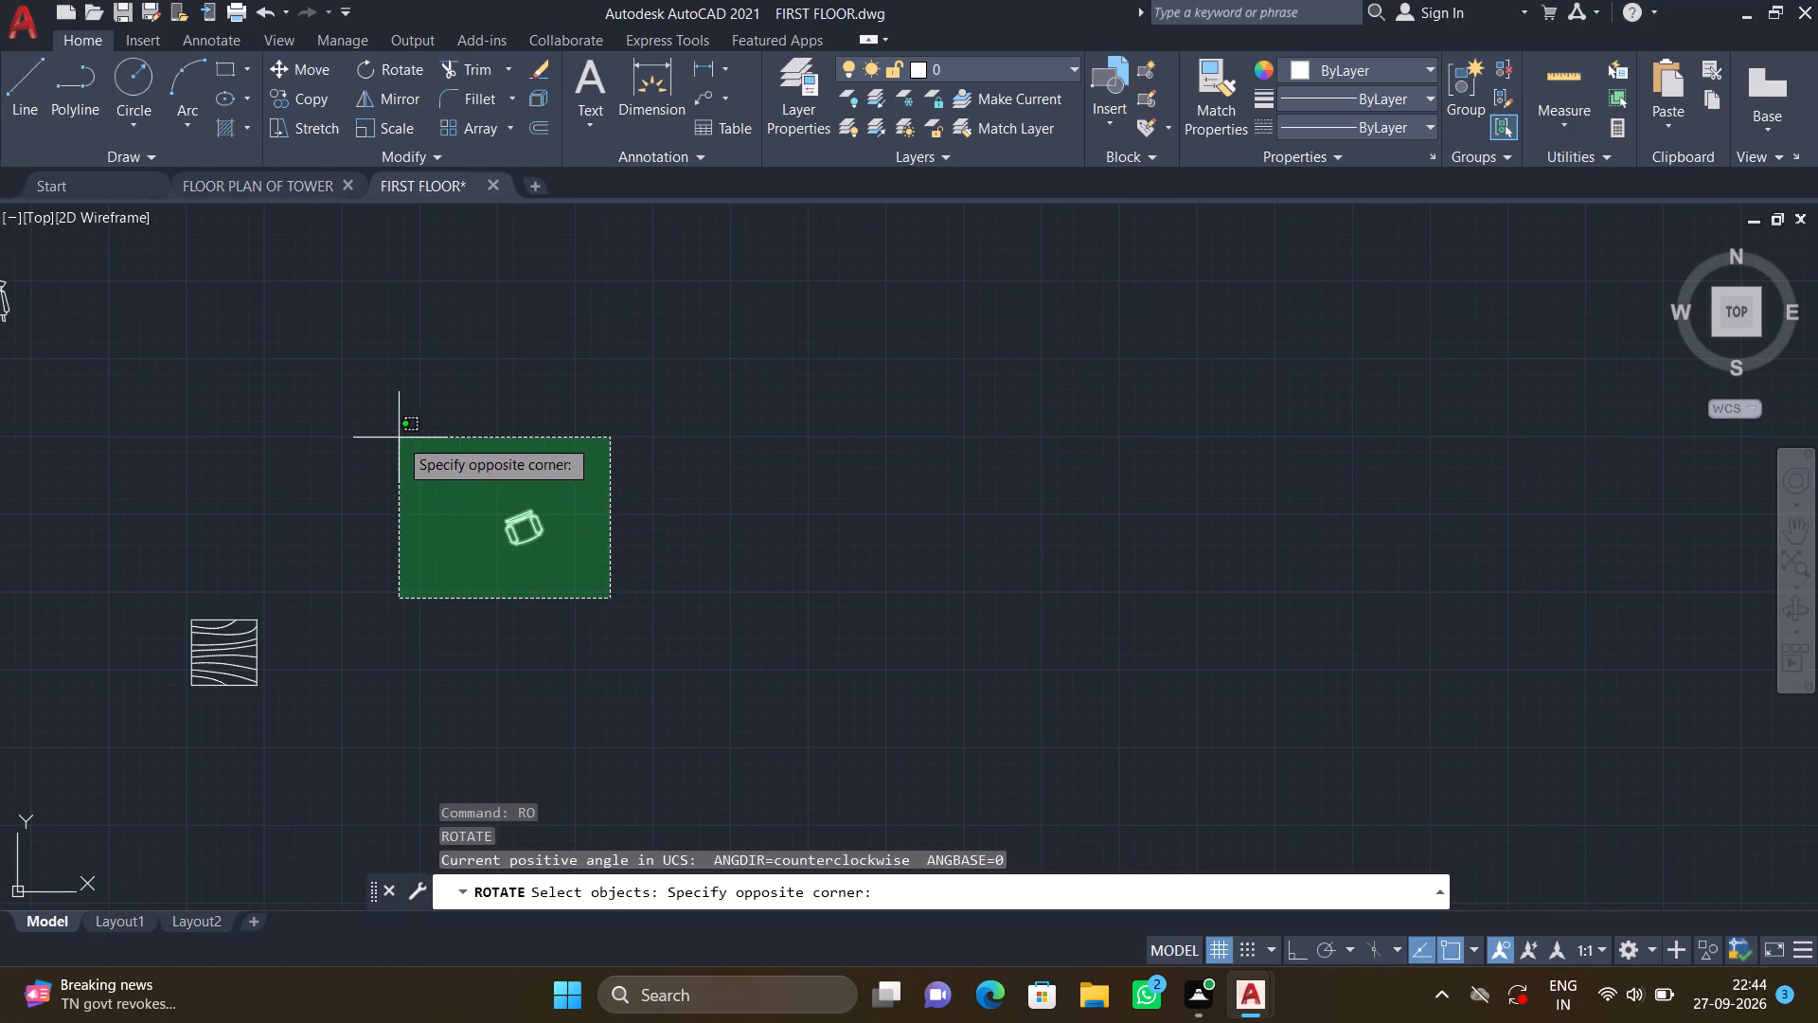
pyautogui.click(399, 438)
pyautogui.press('Return')
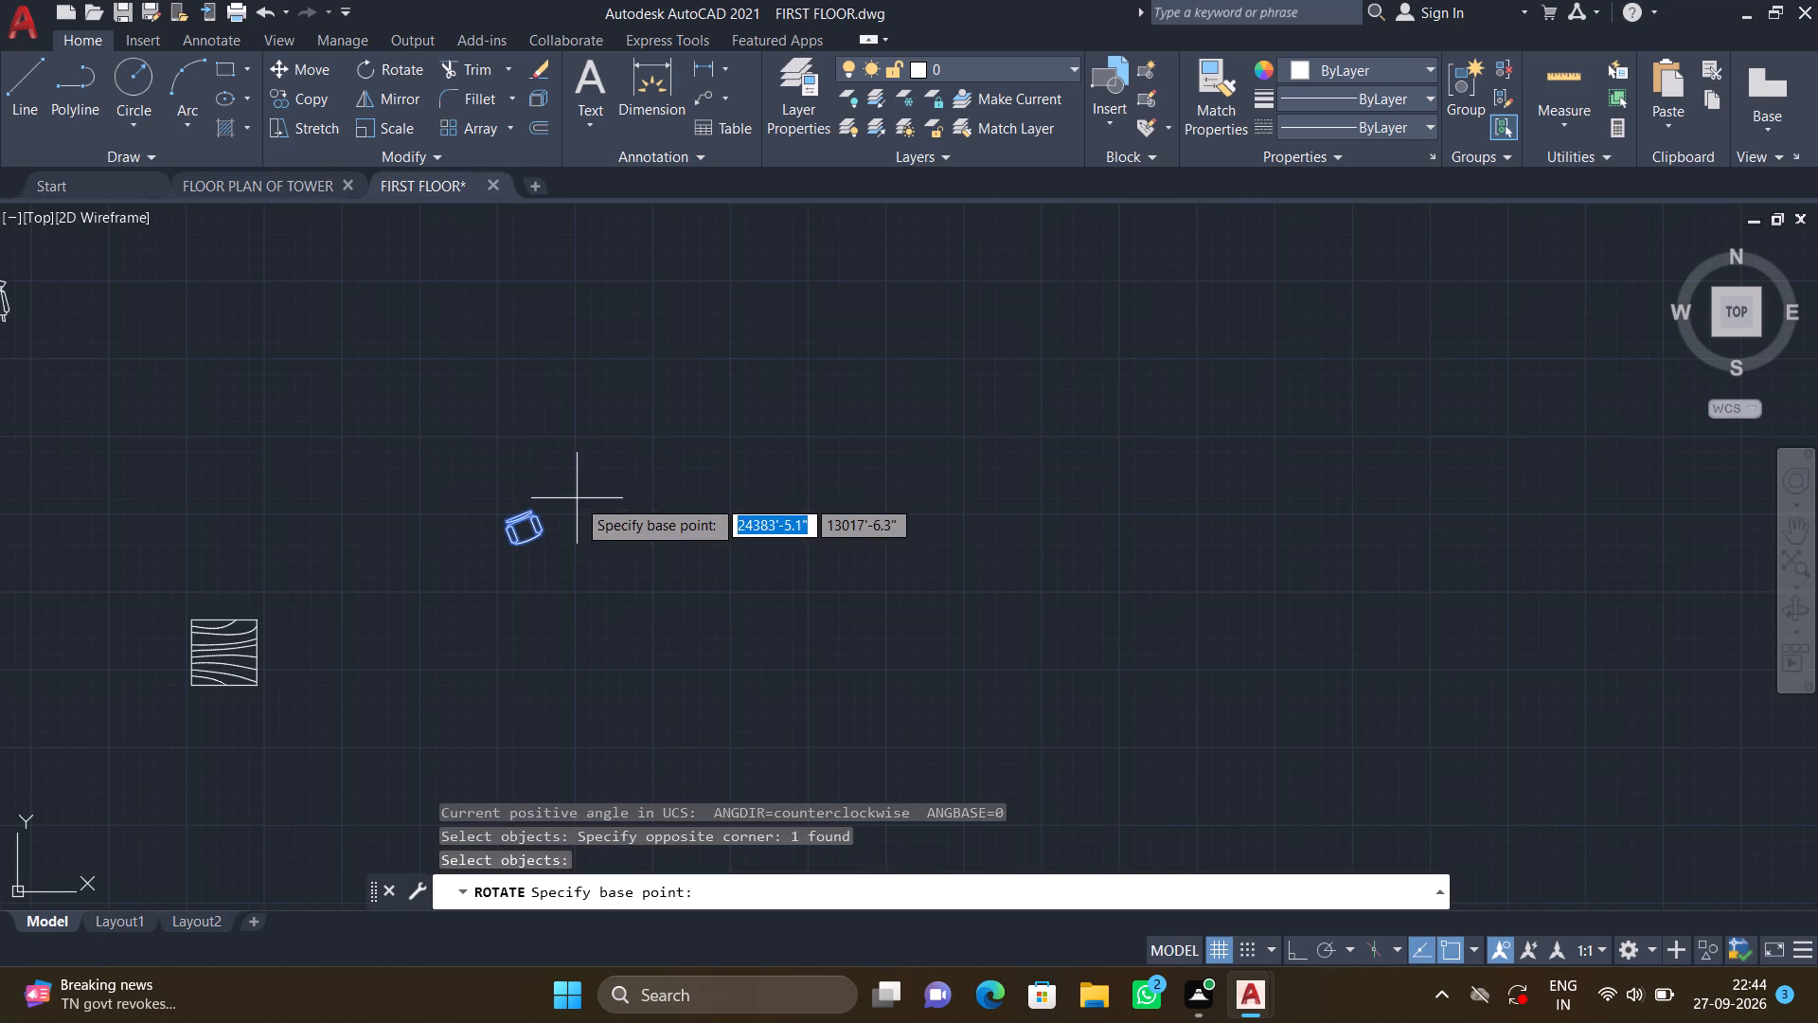
pyautogui.scroll(2, 572, 496)
pyautogui.click(458, 526)
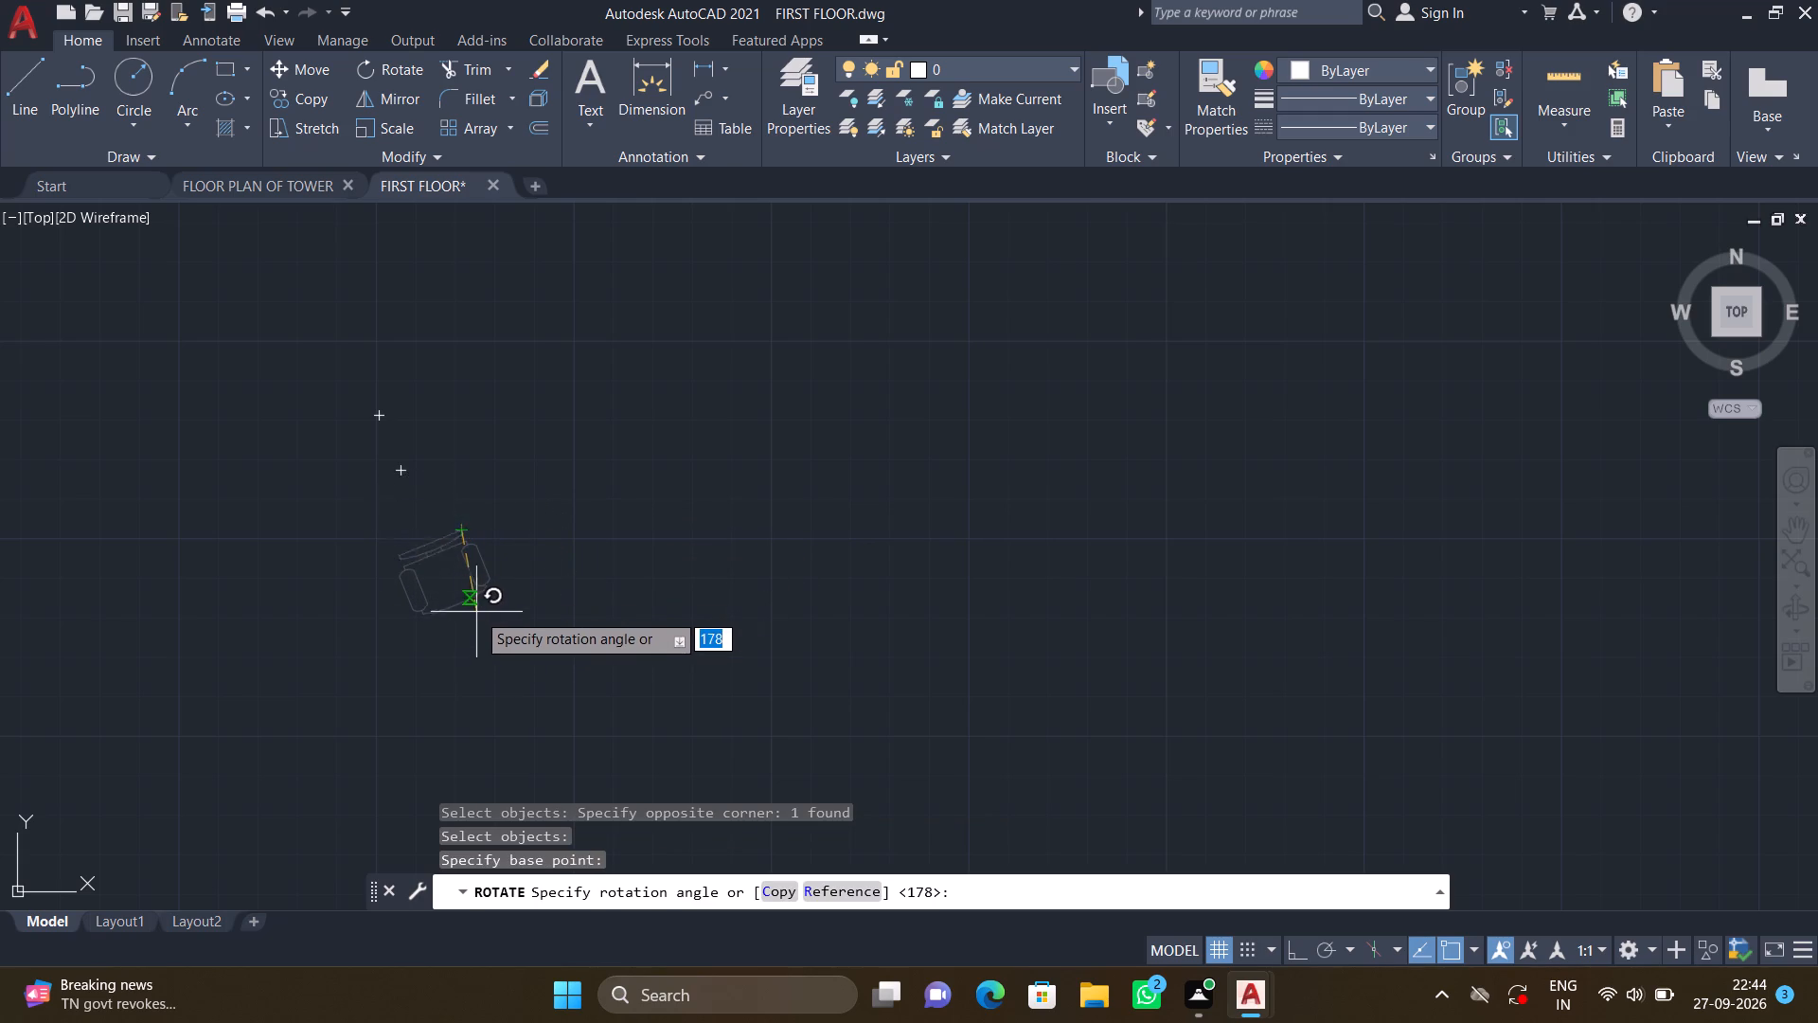
pyautogui.click(472, 557)
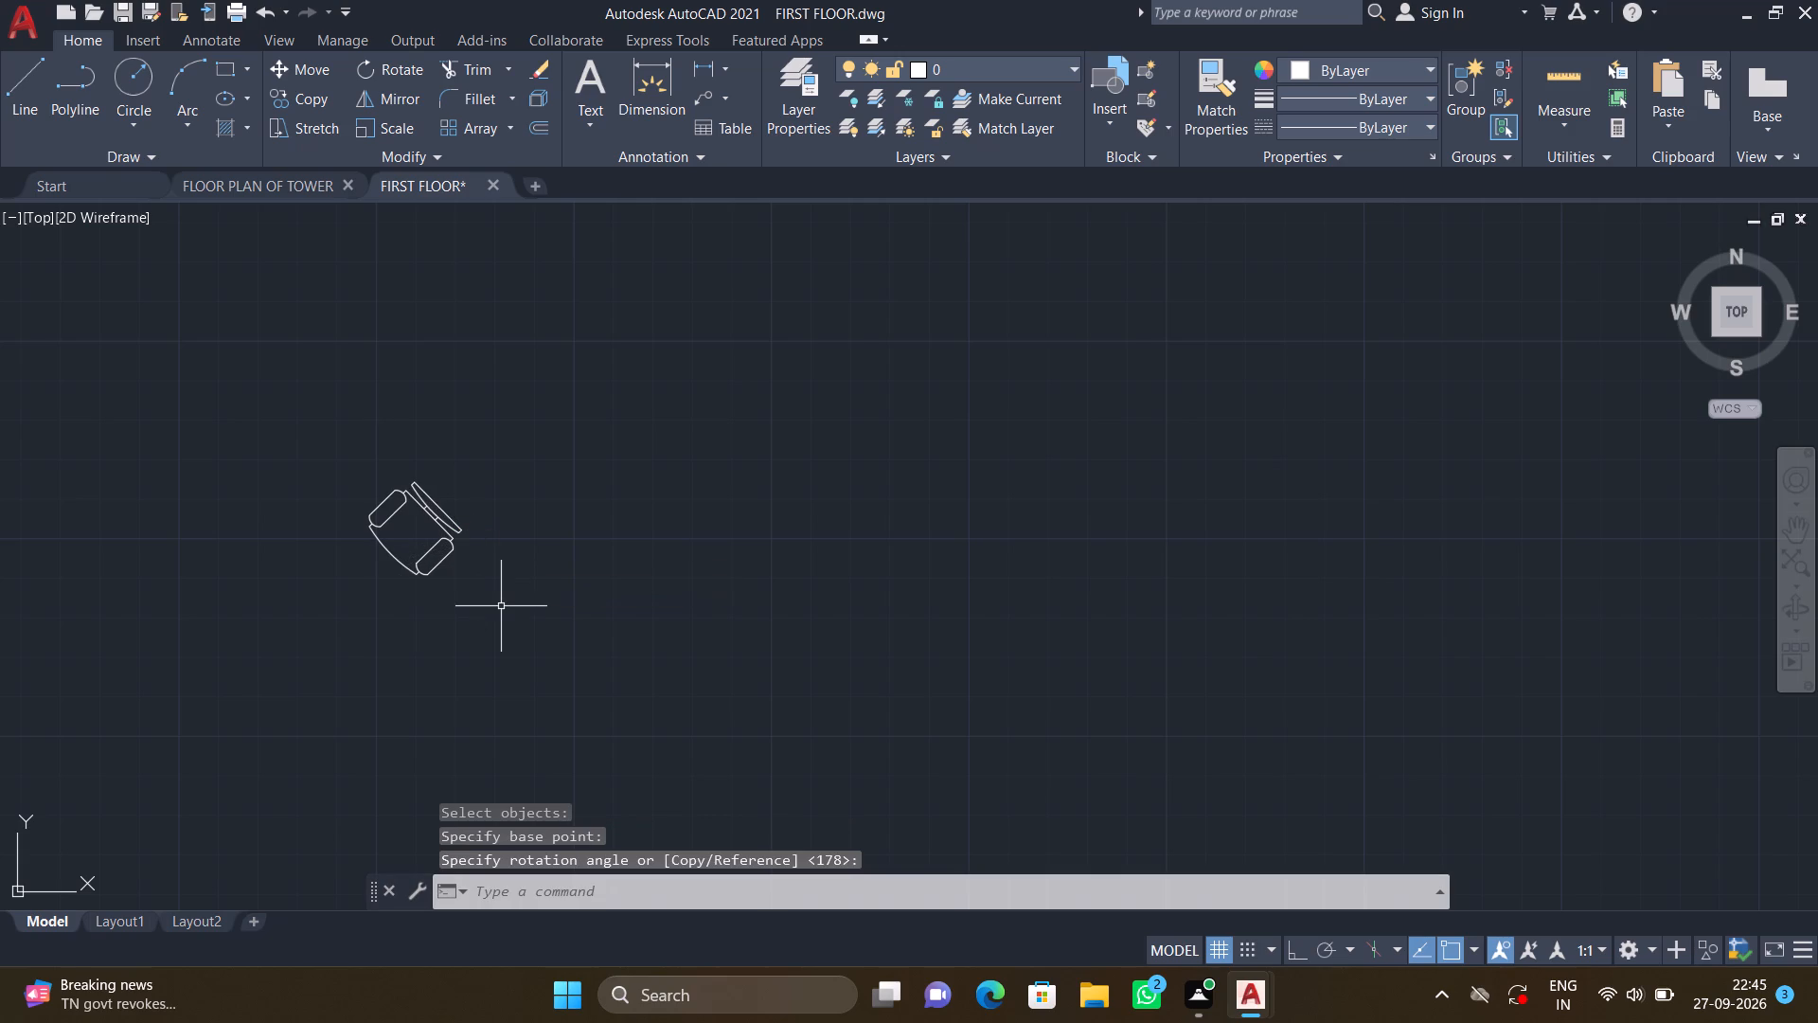
# Copy the rotated chair into the lower-left corner room, to the right of and slightly below the first chair.
pyautogui.press('c')
pyautogui.press('o')
pyautogui.press('Return')
pyautogui.moveTo(509, 614); pyautogui.dragTo(494, 591)
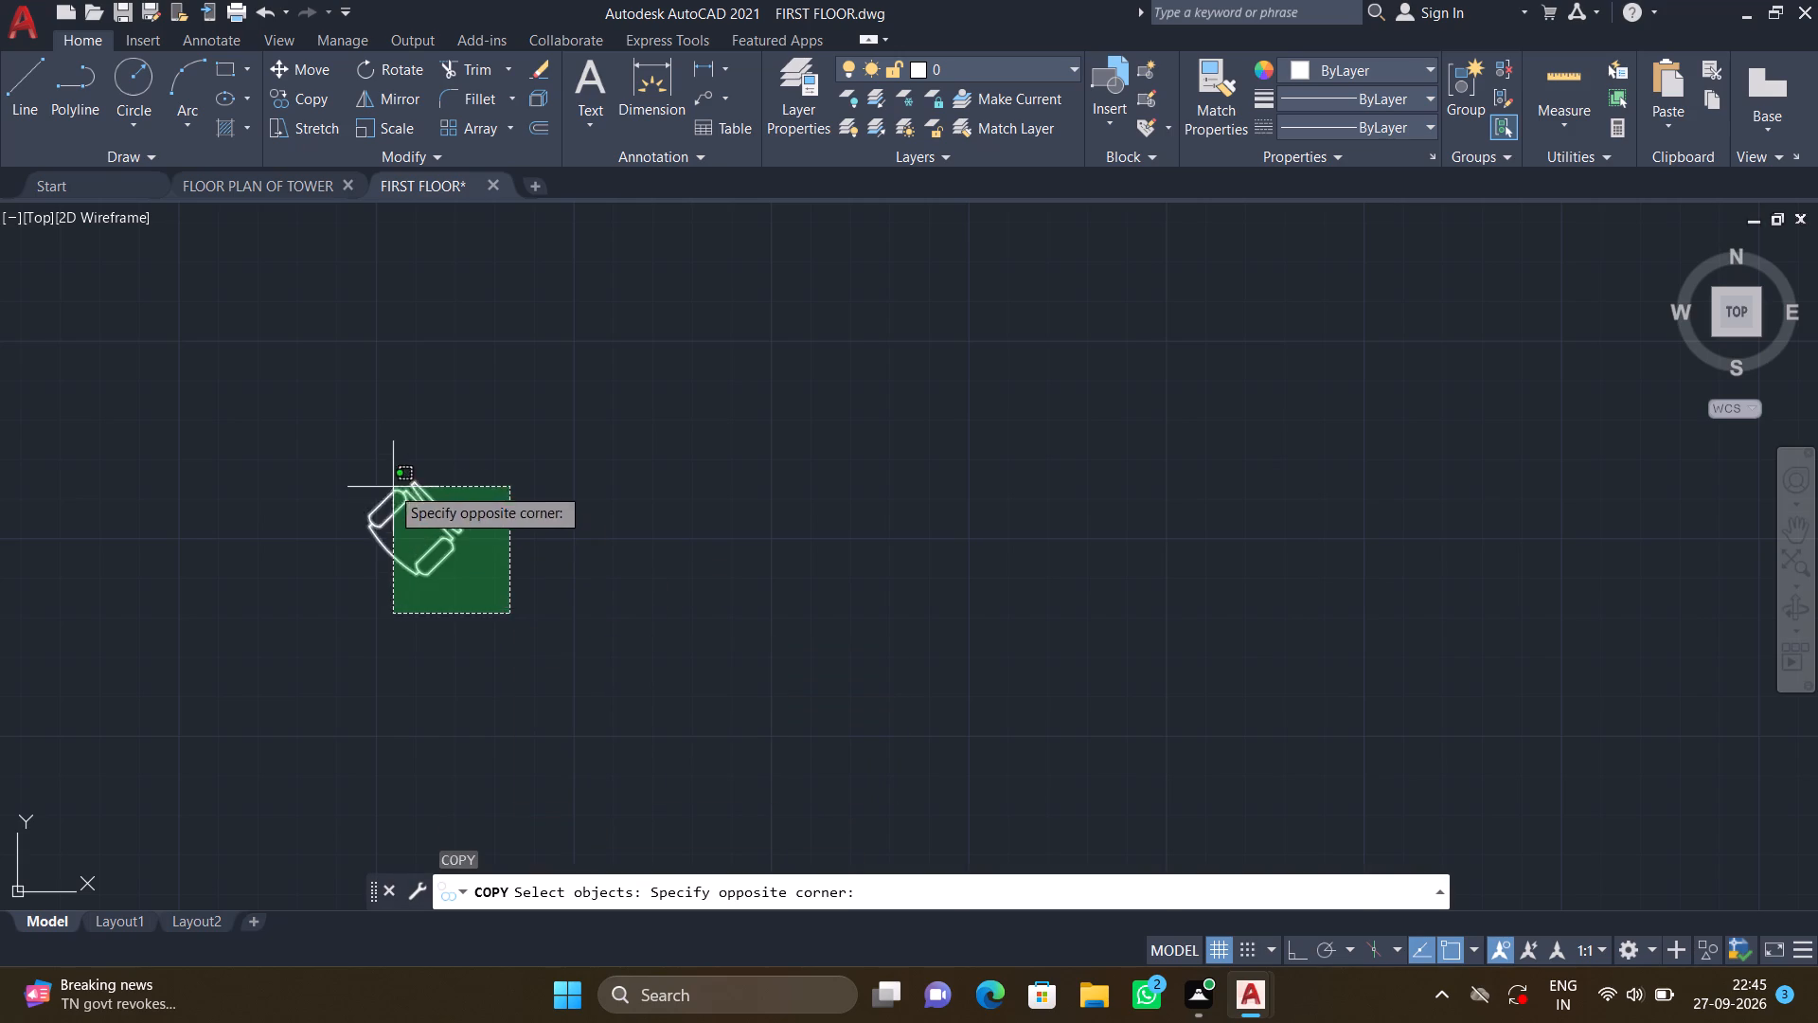
pyautogui.click(327, 441)
pyautogui.press('Return')
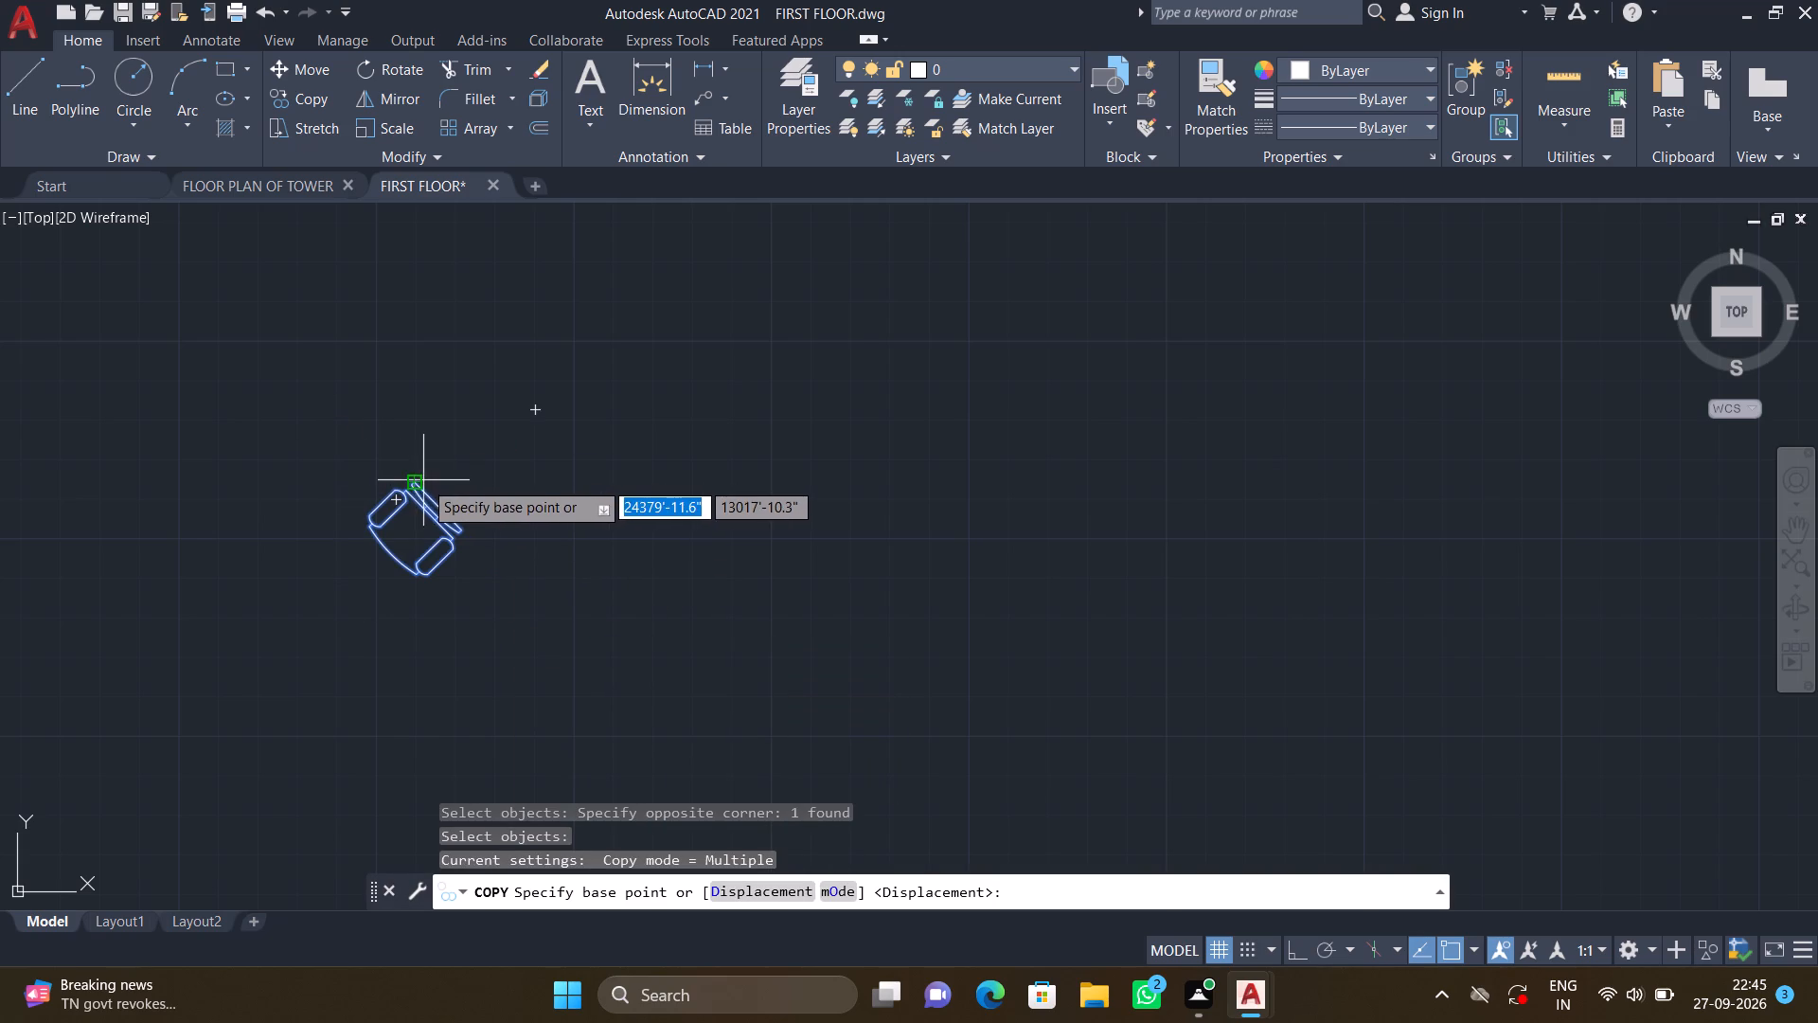
pyautogui.click(420, 480)
pyautogui.scroll(-4, 971, 565)
pyautogui.moveTo(1158, 613); pyautogui.dragTo(635, 367, button='middle')
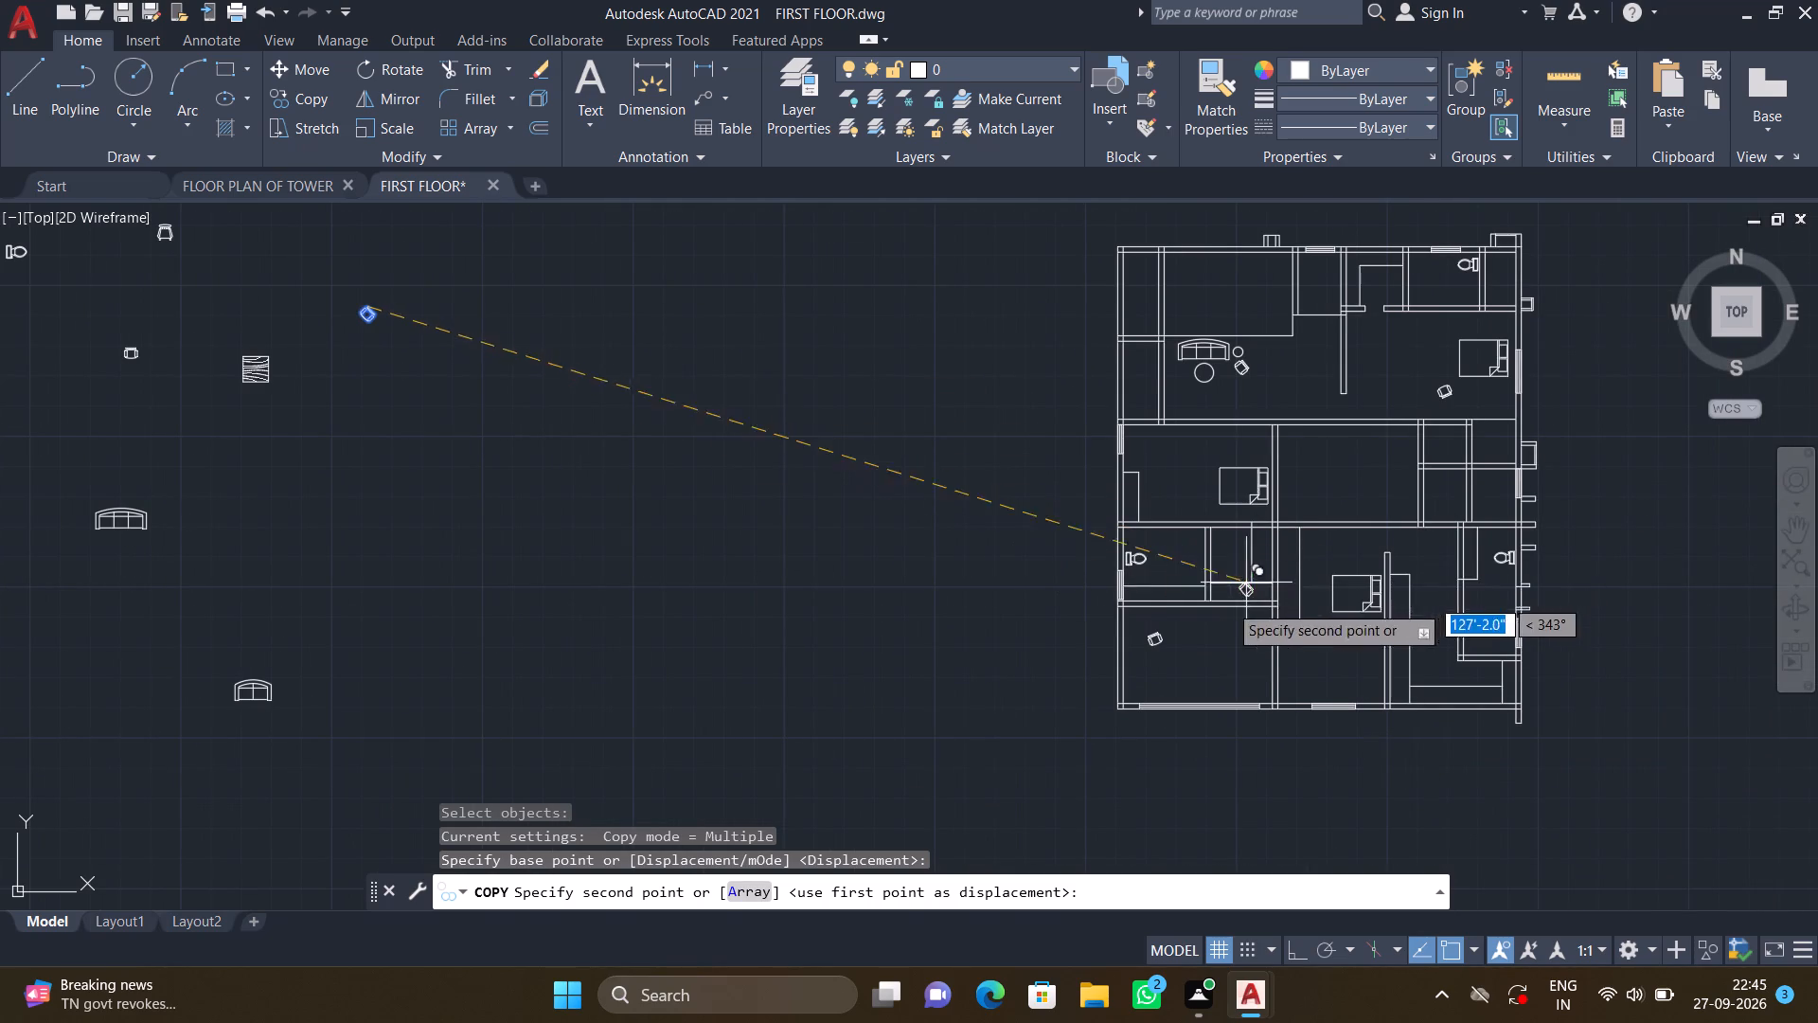
pyautogui.scroll(2, 1216, 648)
pyautogui.moveTo(1126, 636); pyautogui.dragTo(1041, 494, button='middle')
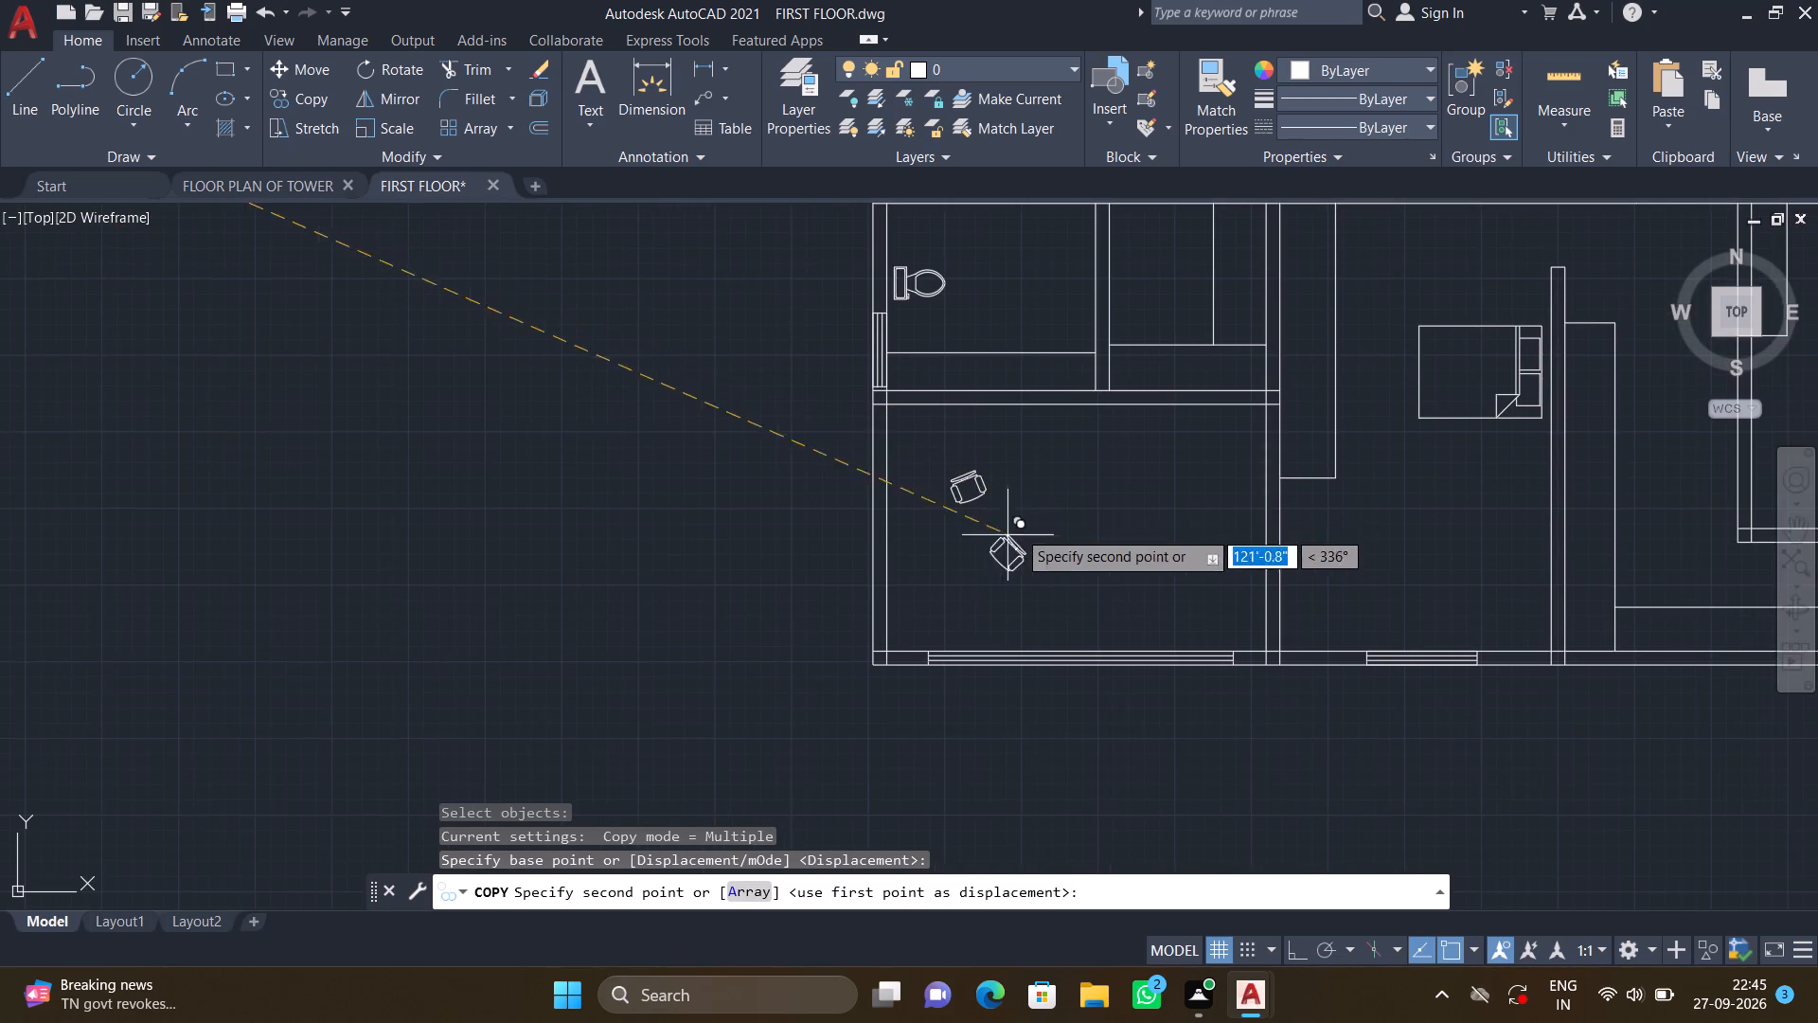
pyautogui.scroll(4, 1047, 504)
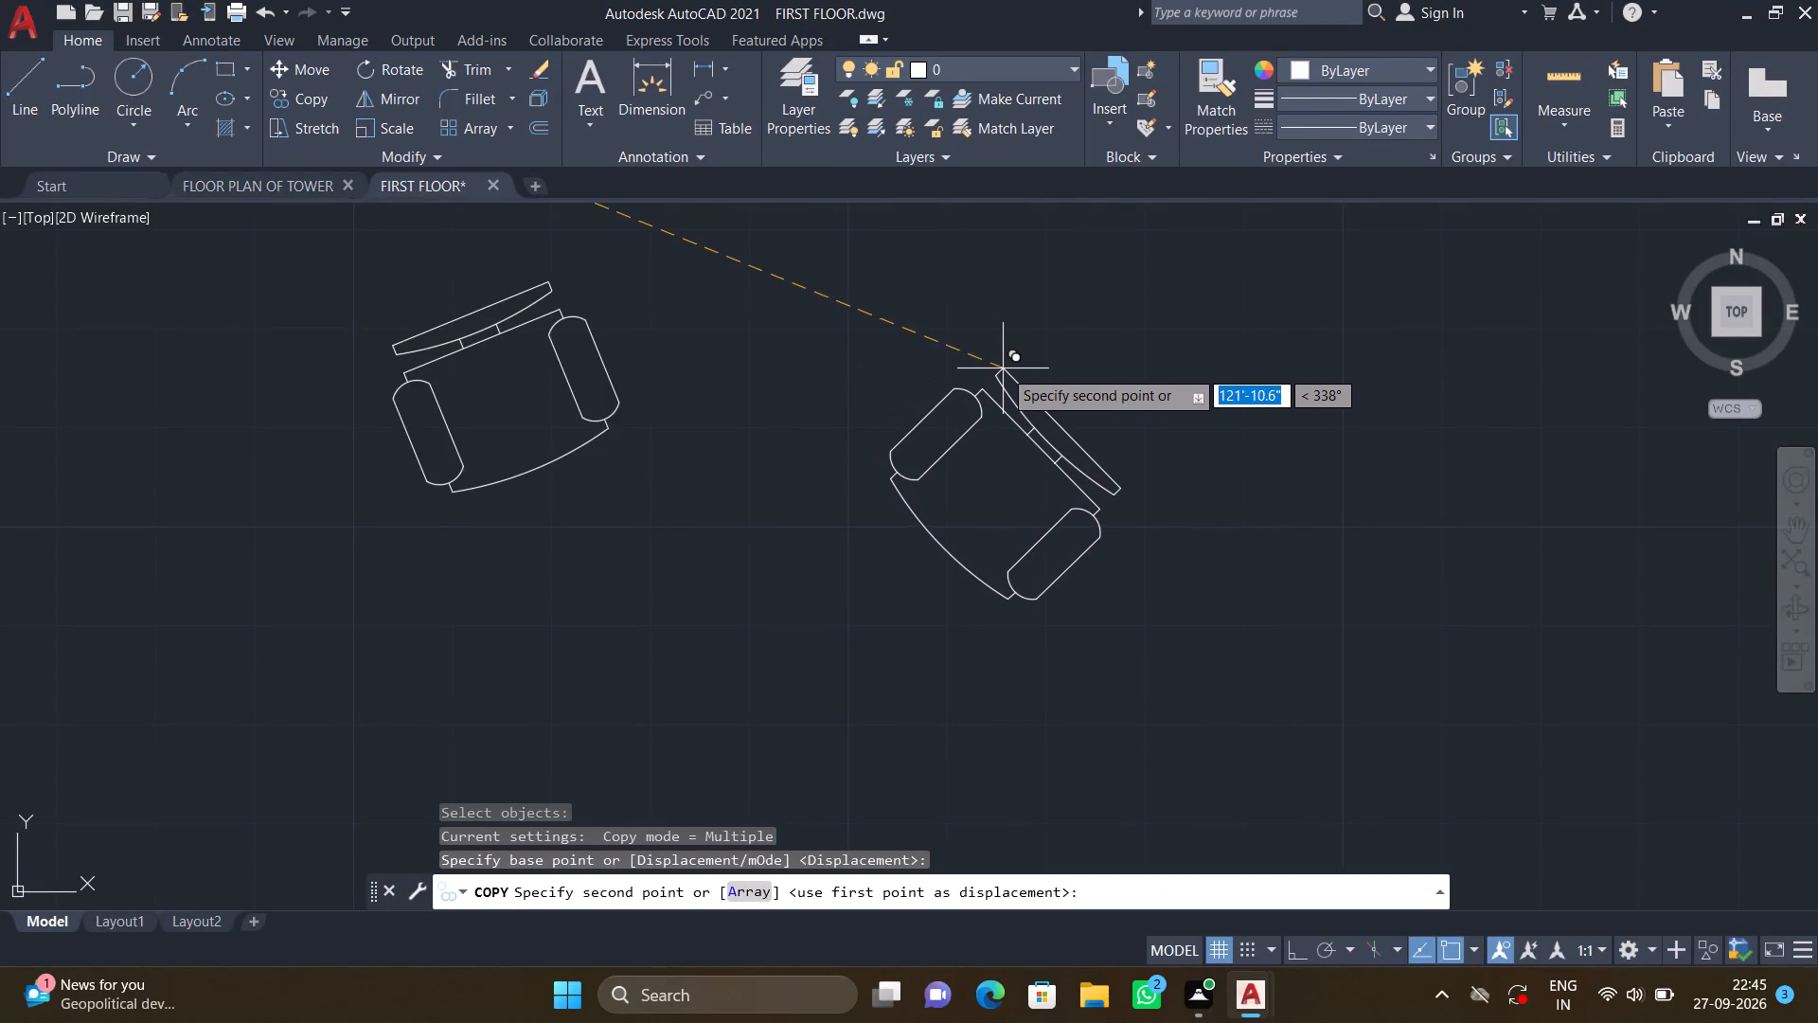
pyautogui.click(1017, 395)
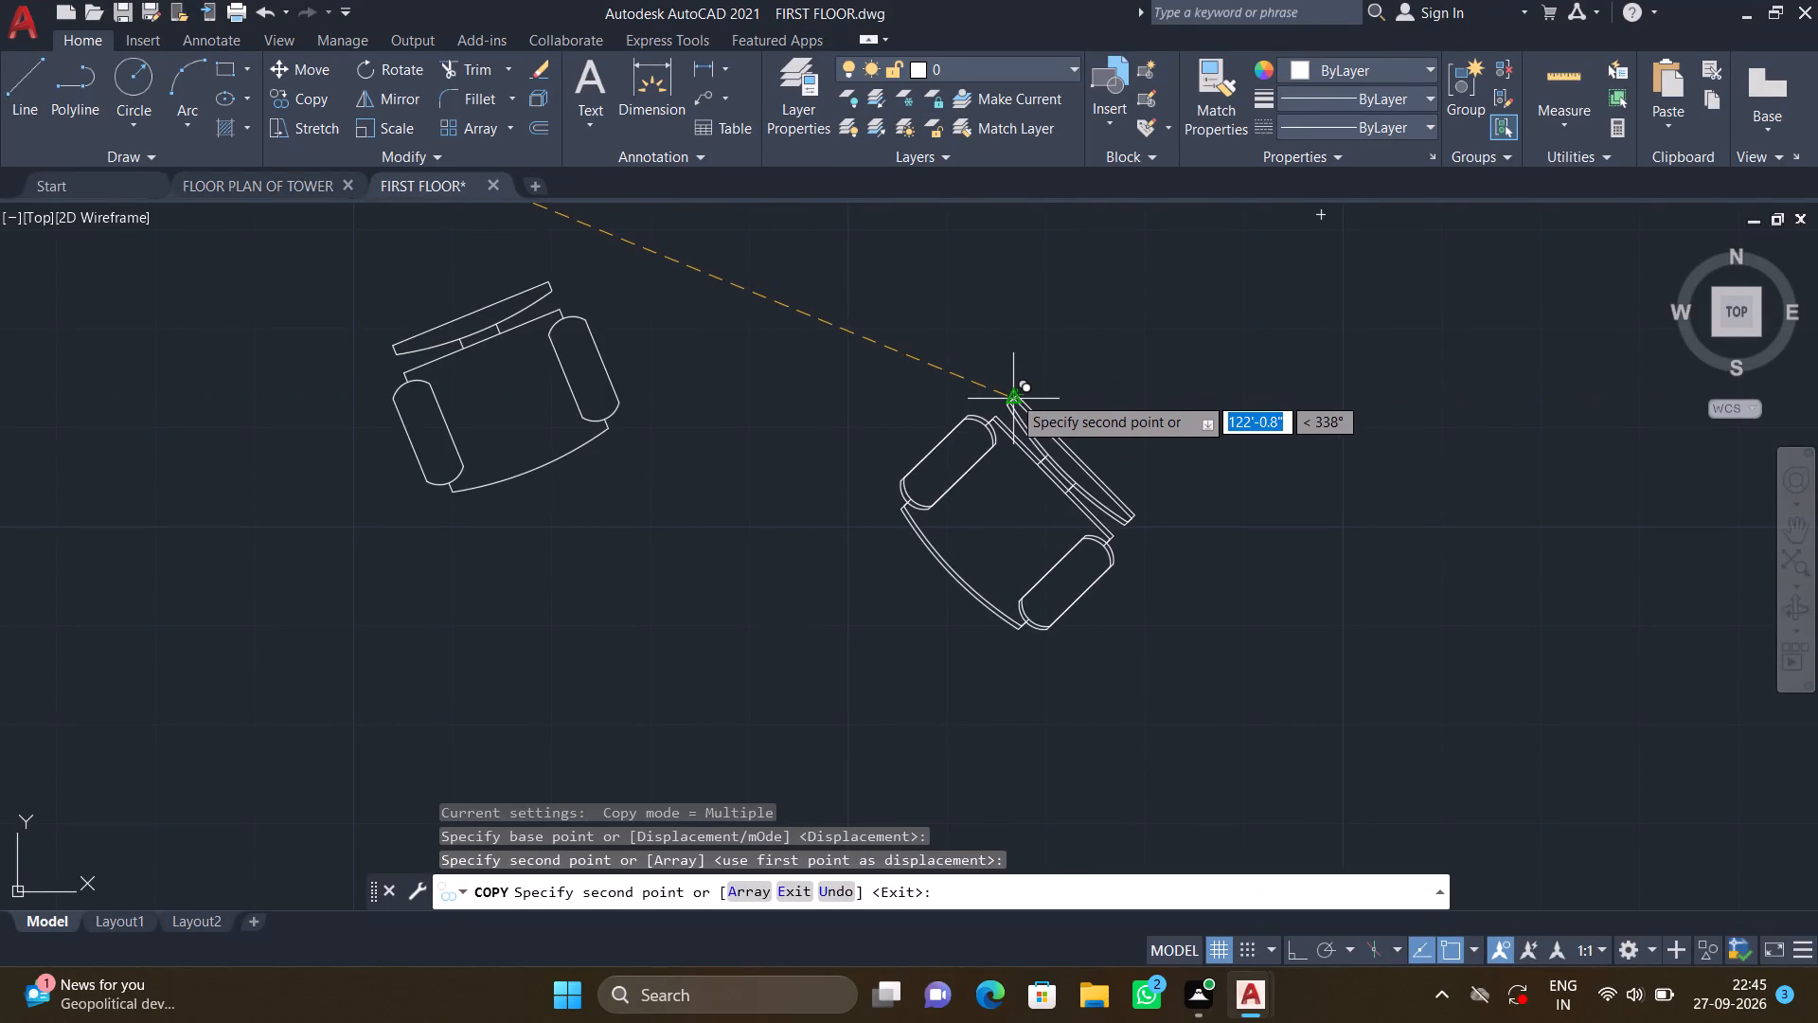
pyautogui.press('Return')
# Draw a circle of about 11.3" radius as a round table in front of the two chairs in the lower-left room.
pyautogui.scroll(-3, 867, 438)
pyautogui.scroll(-1, 597, 530)
pyautogui.scroll(2, 730, 547)
pyautogui.press('c')
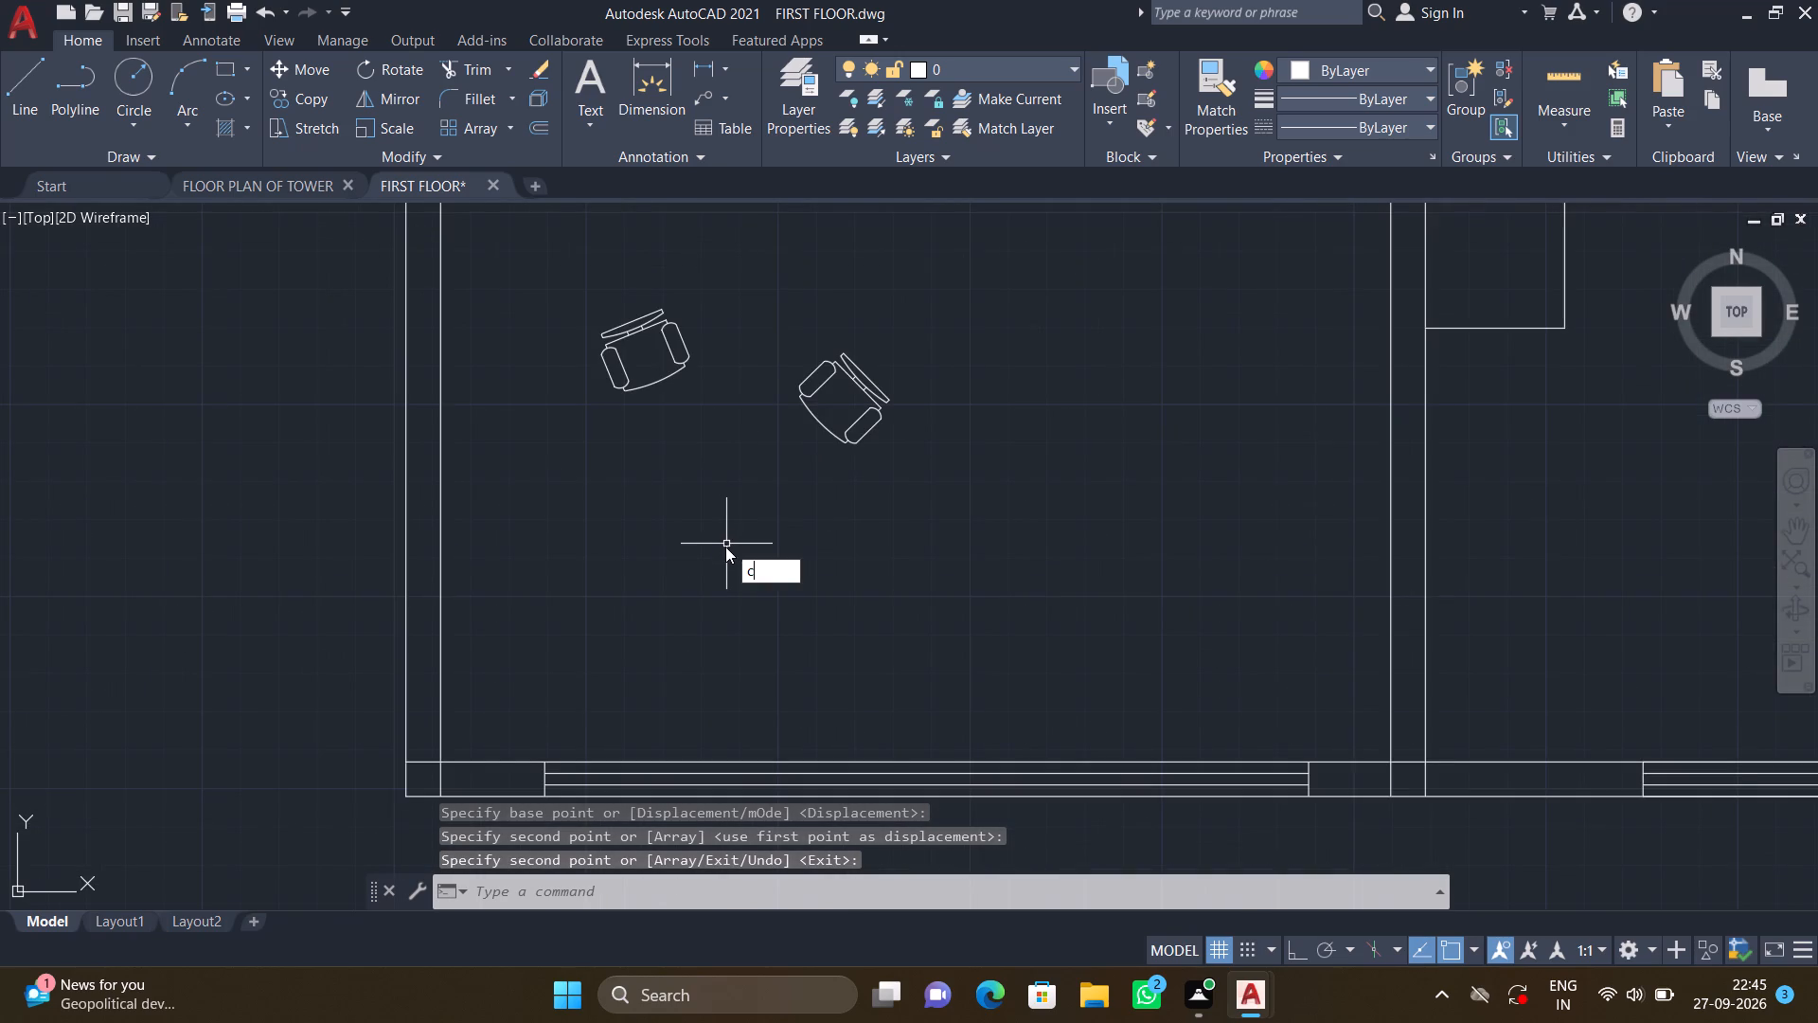
pyautogui.press('Return')
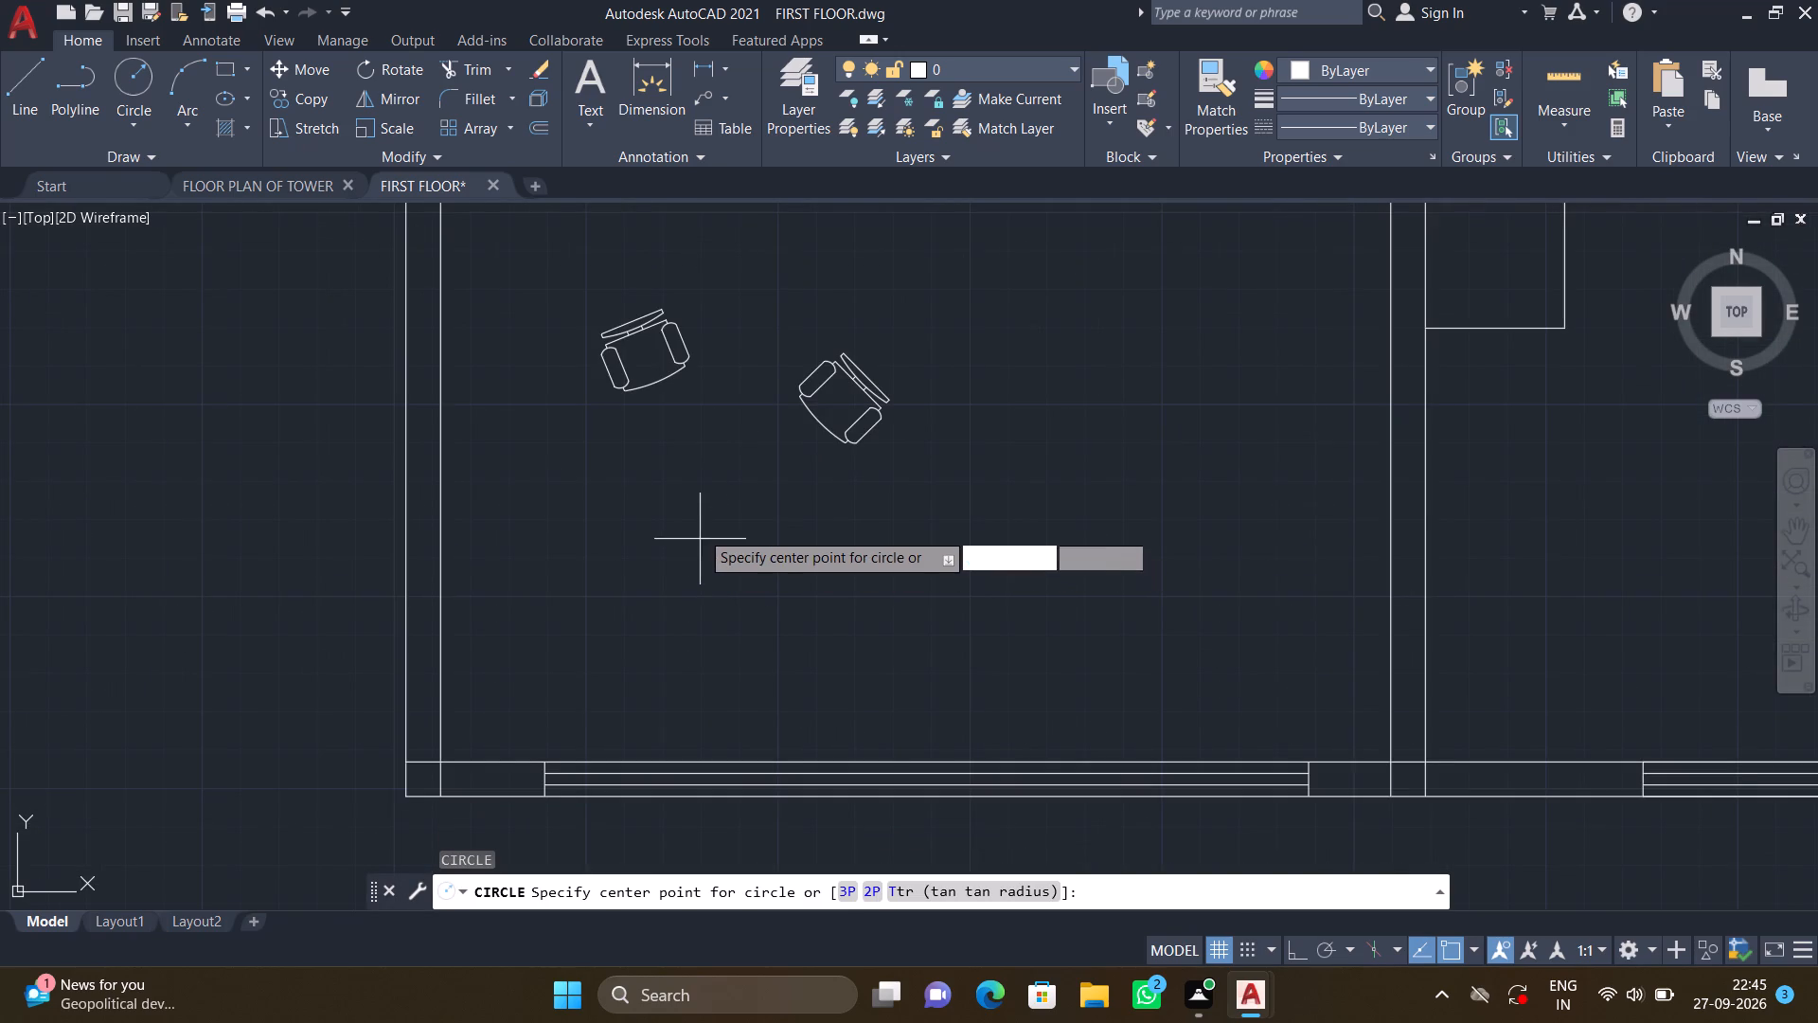
pyautogui.click(715, 498)
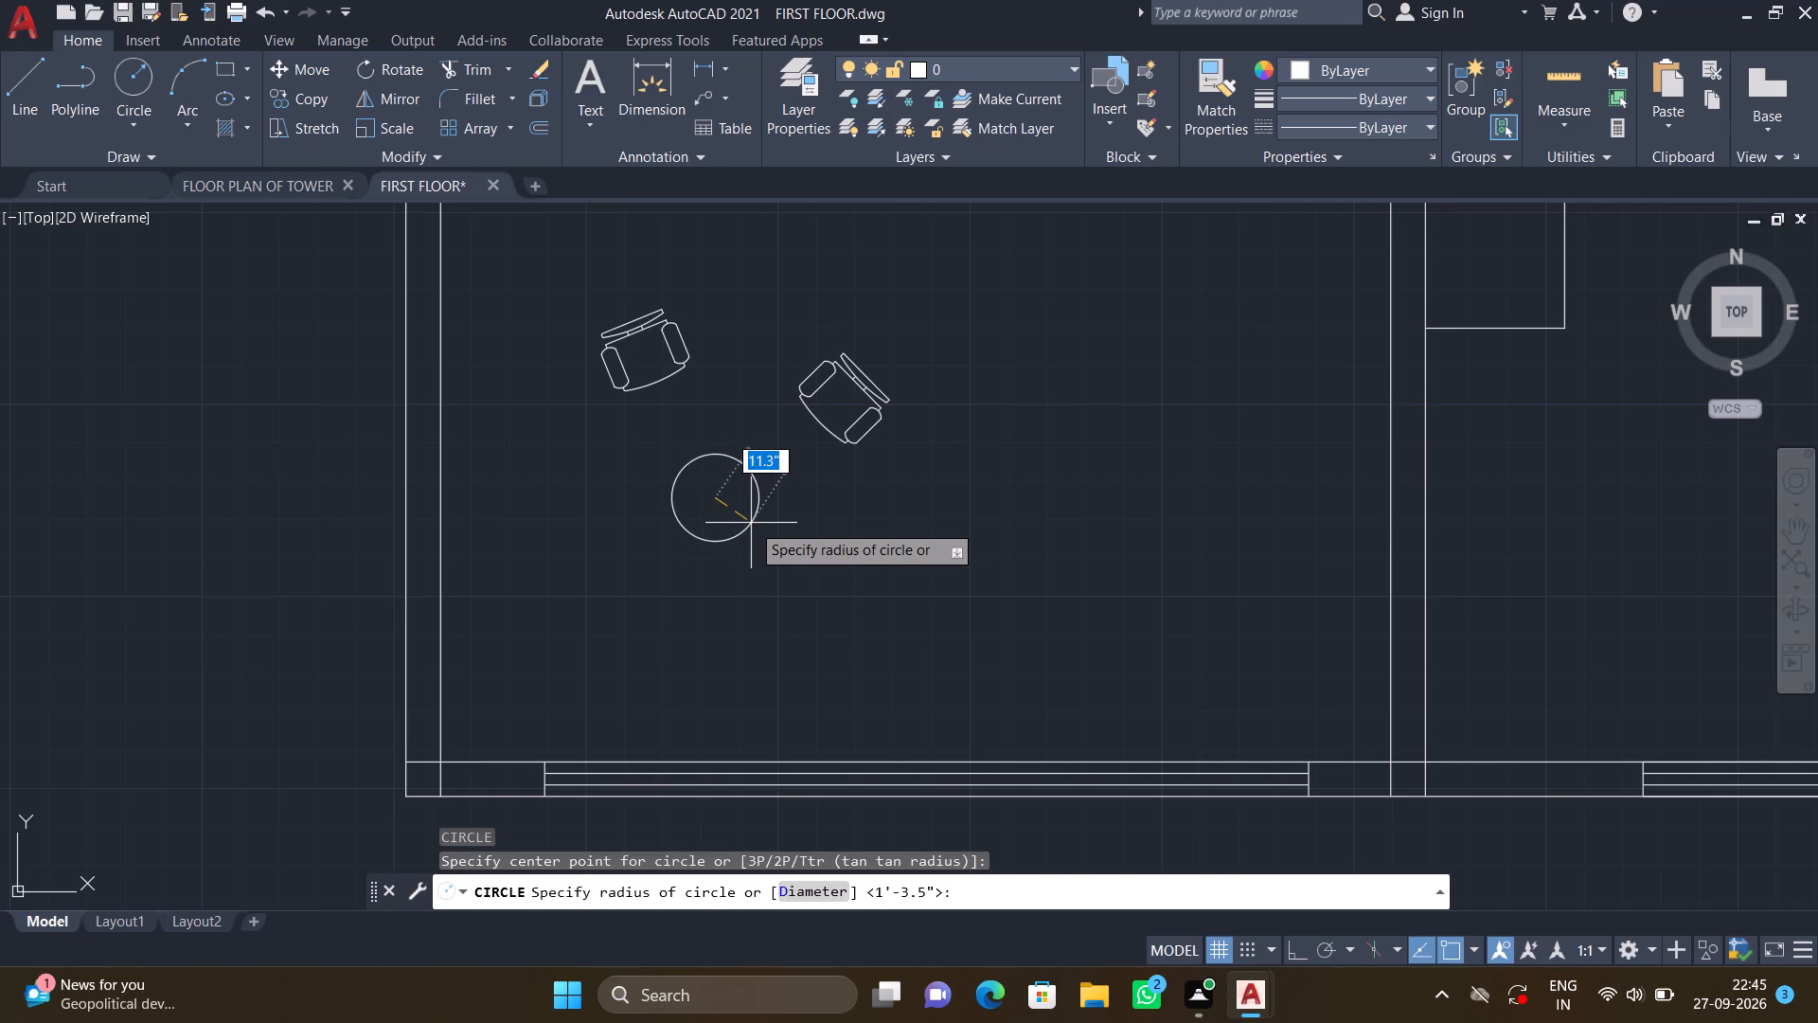
pyautogui.click(751, 523)
# Rotate the spare chair beyond the square wood-grain table freehand by roughly three-quarters of a turn about its back corner.
pyautogui.scroll(-2, 694, 449)
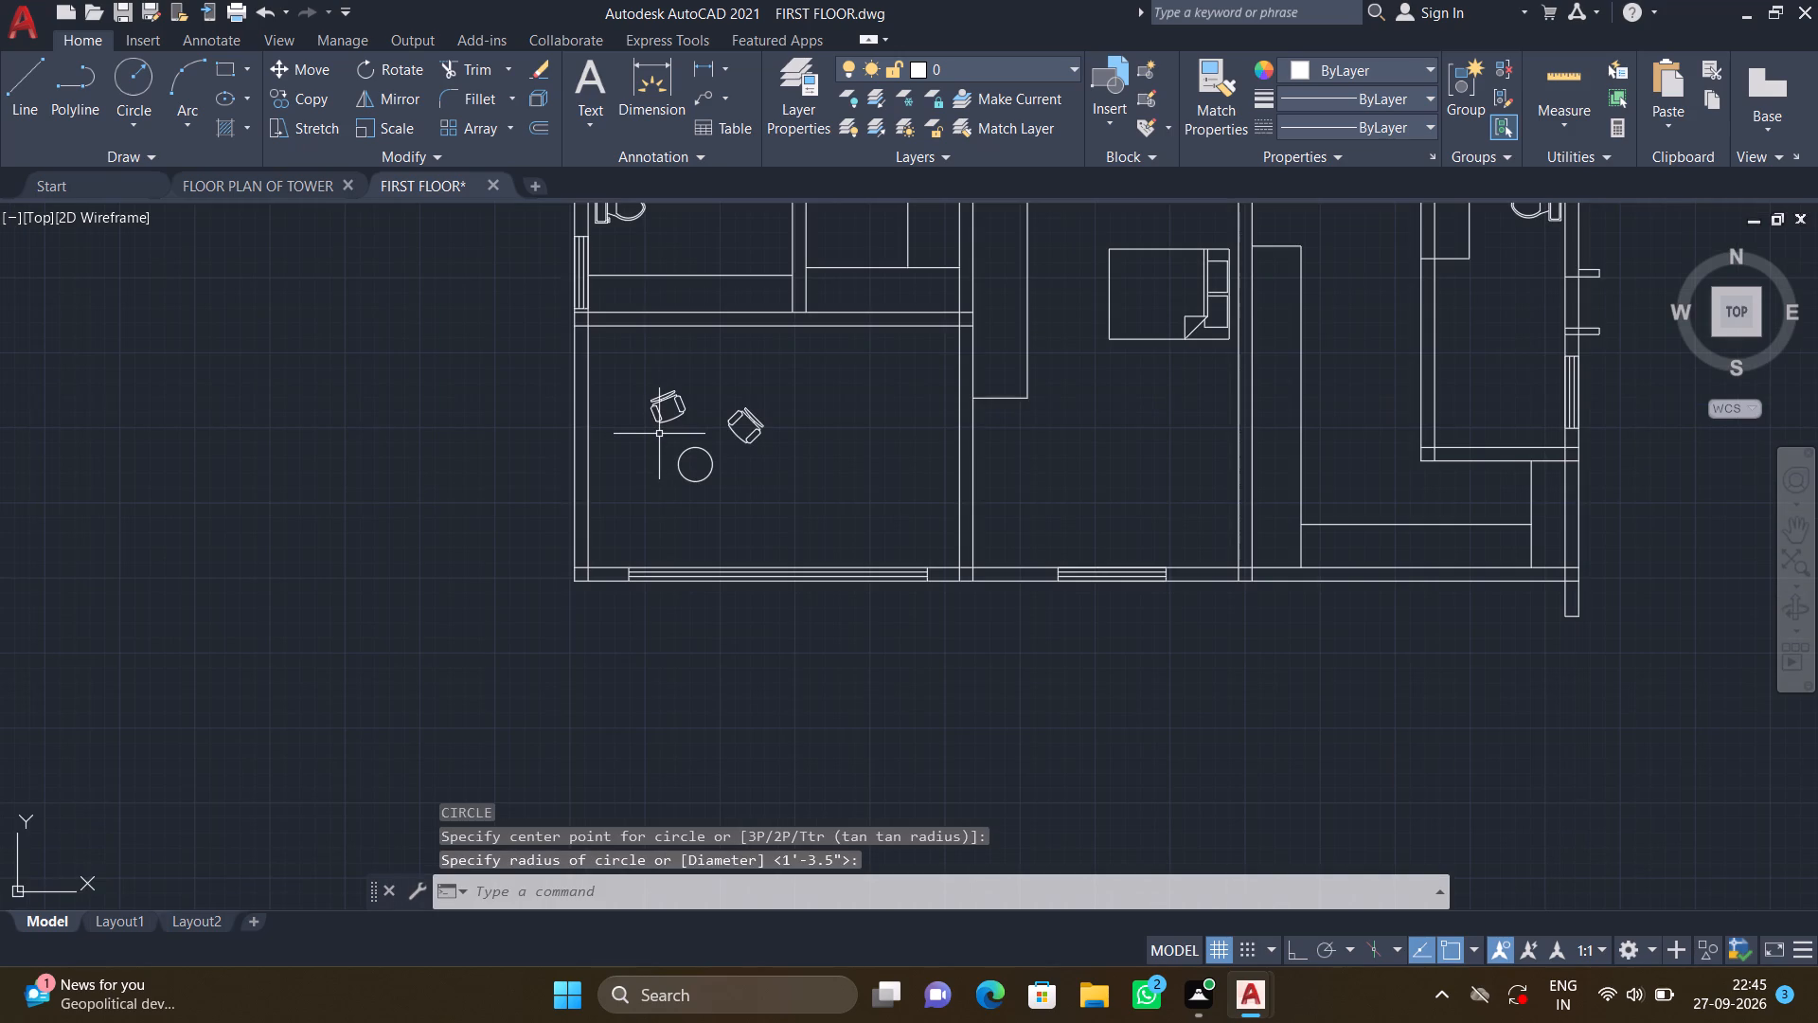
pyautogui.scroll(-2, 508, 392)
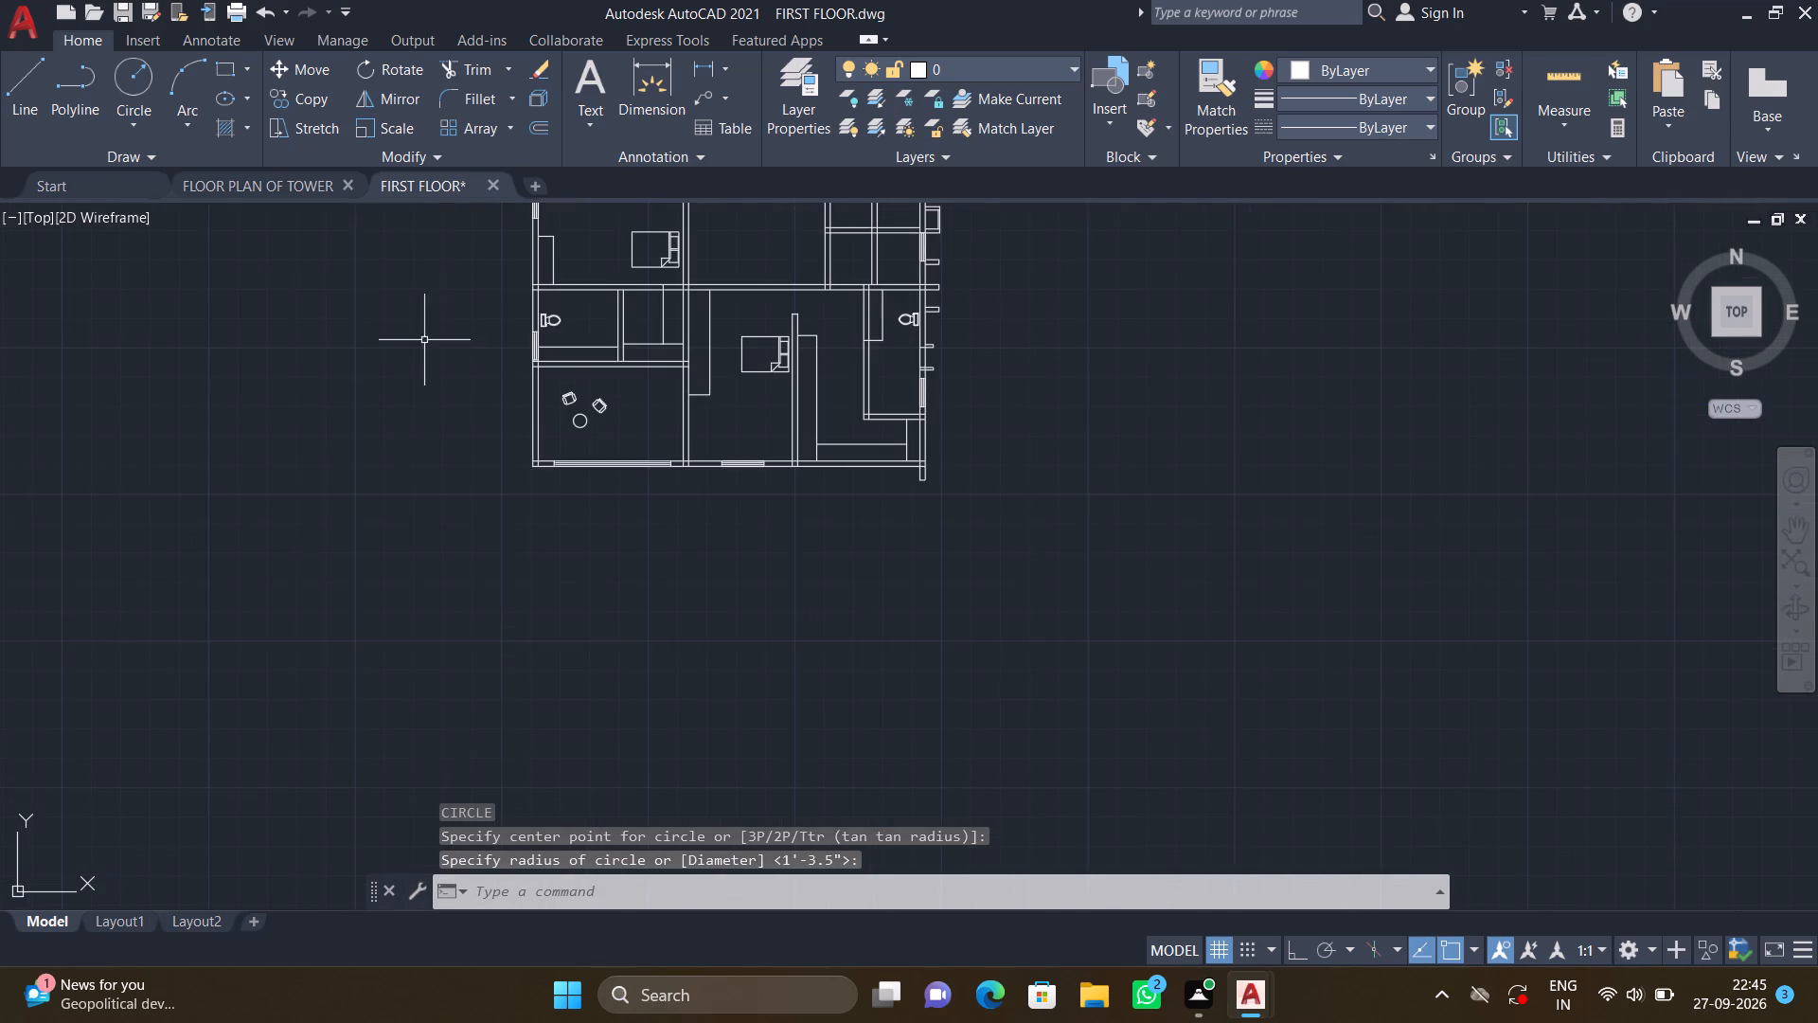
pyautogui.moveTo(308, 294); pyautogui.dragTo(399, 342, button='middle')
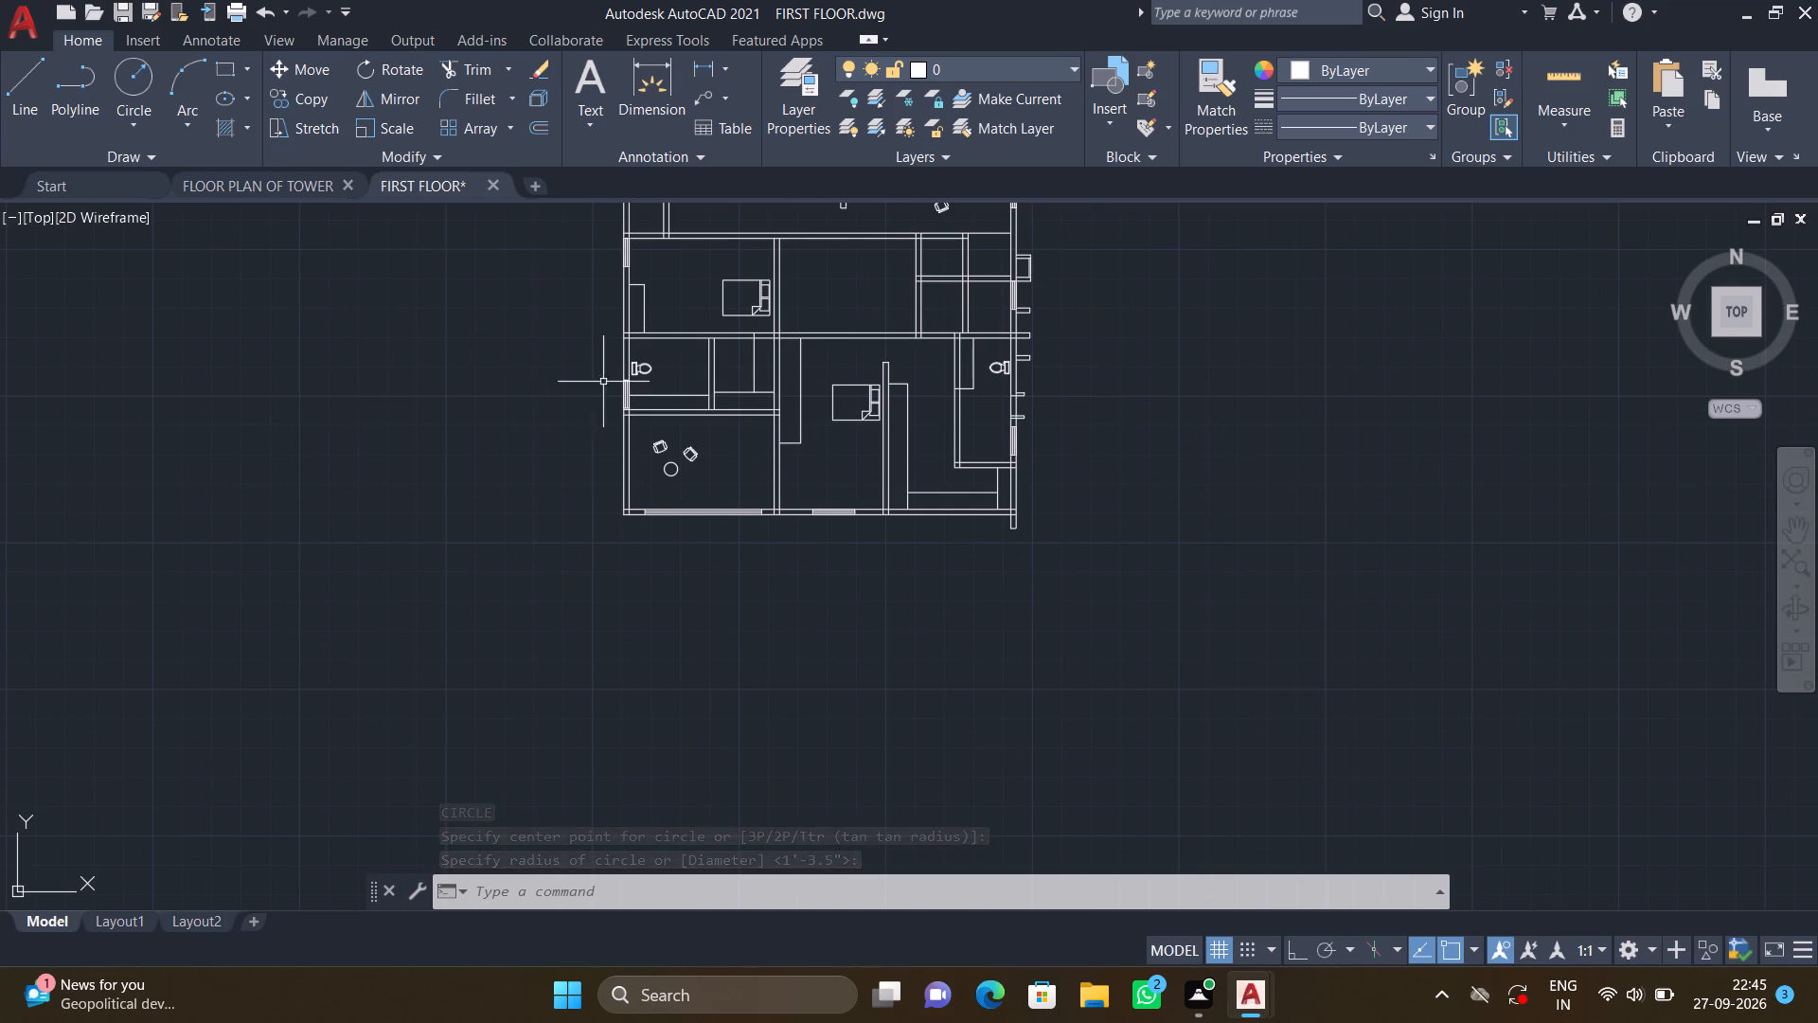
pyautogui.moveTo(577, 447); pyautogui.dragTo(837, 516, button='middle')
pyautogui.scroll(-2, 811, 512)
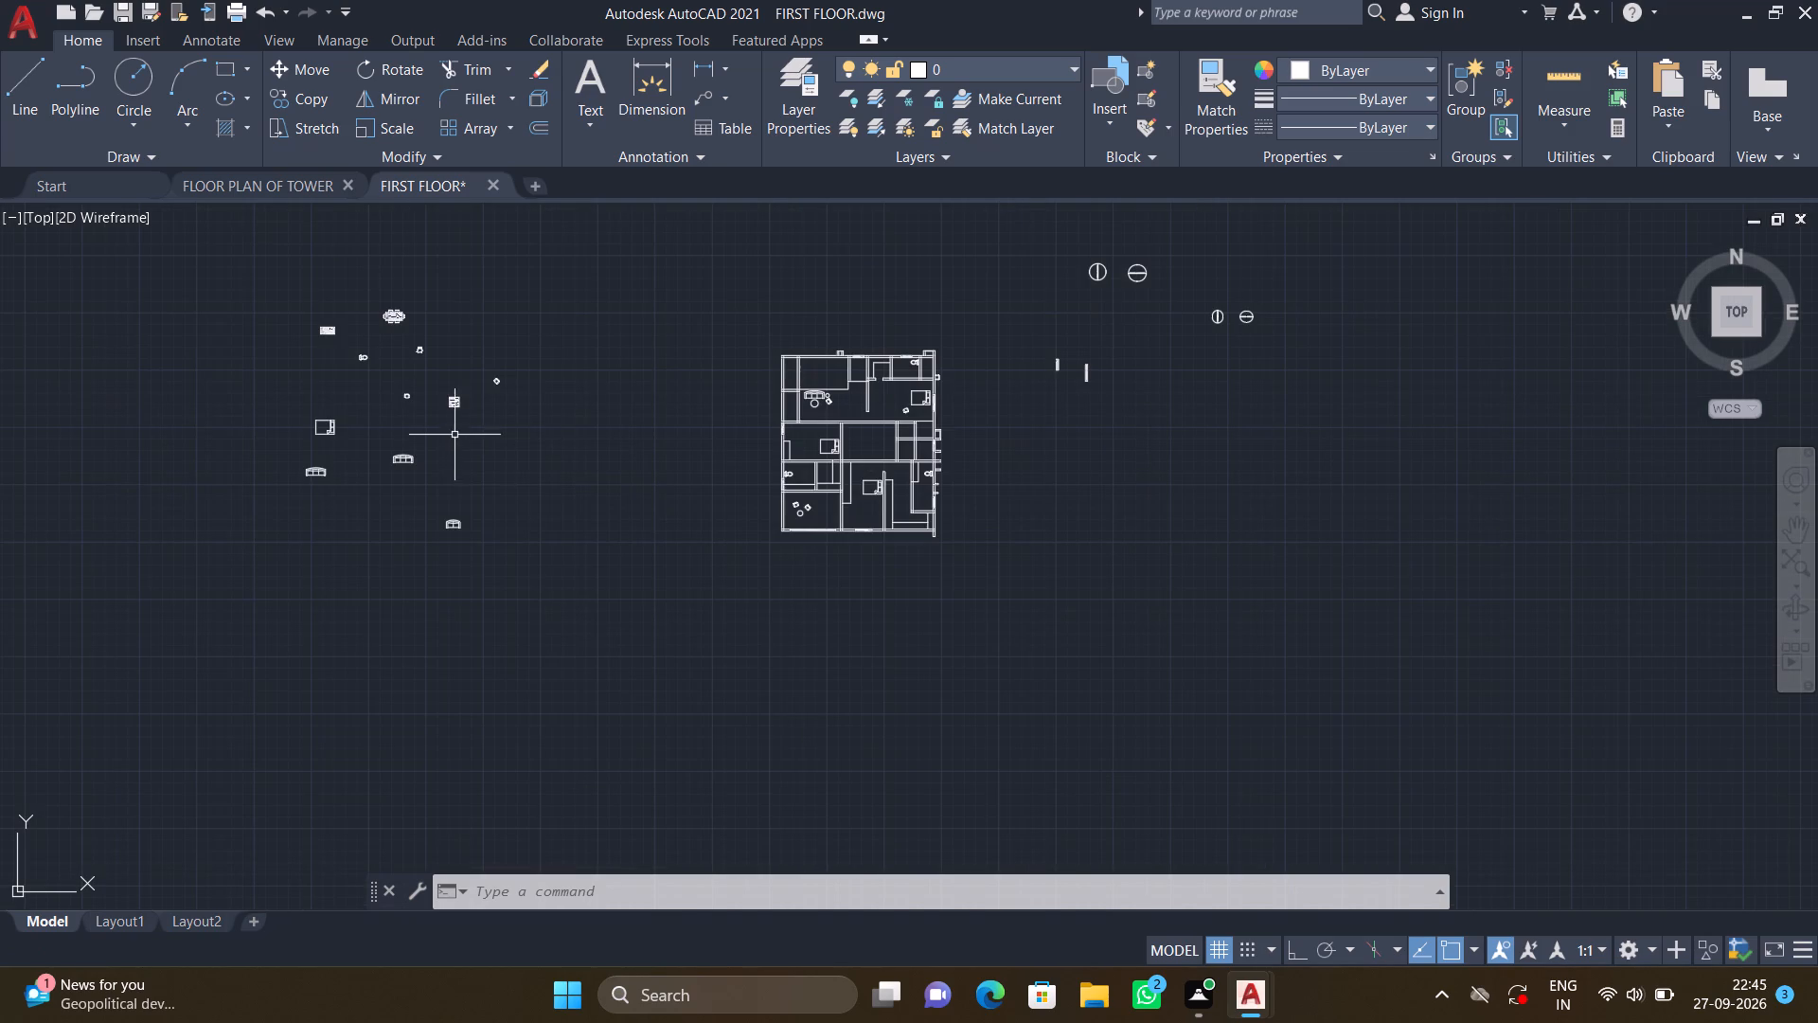
pyautogui.scroll(3, 493, 383)
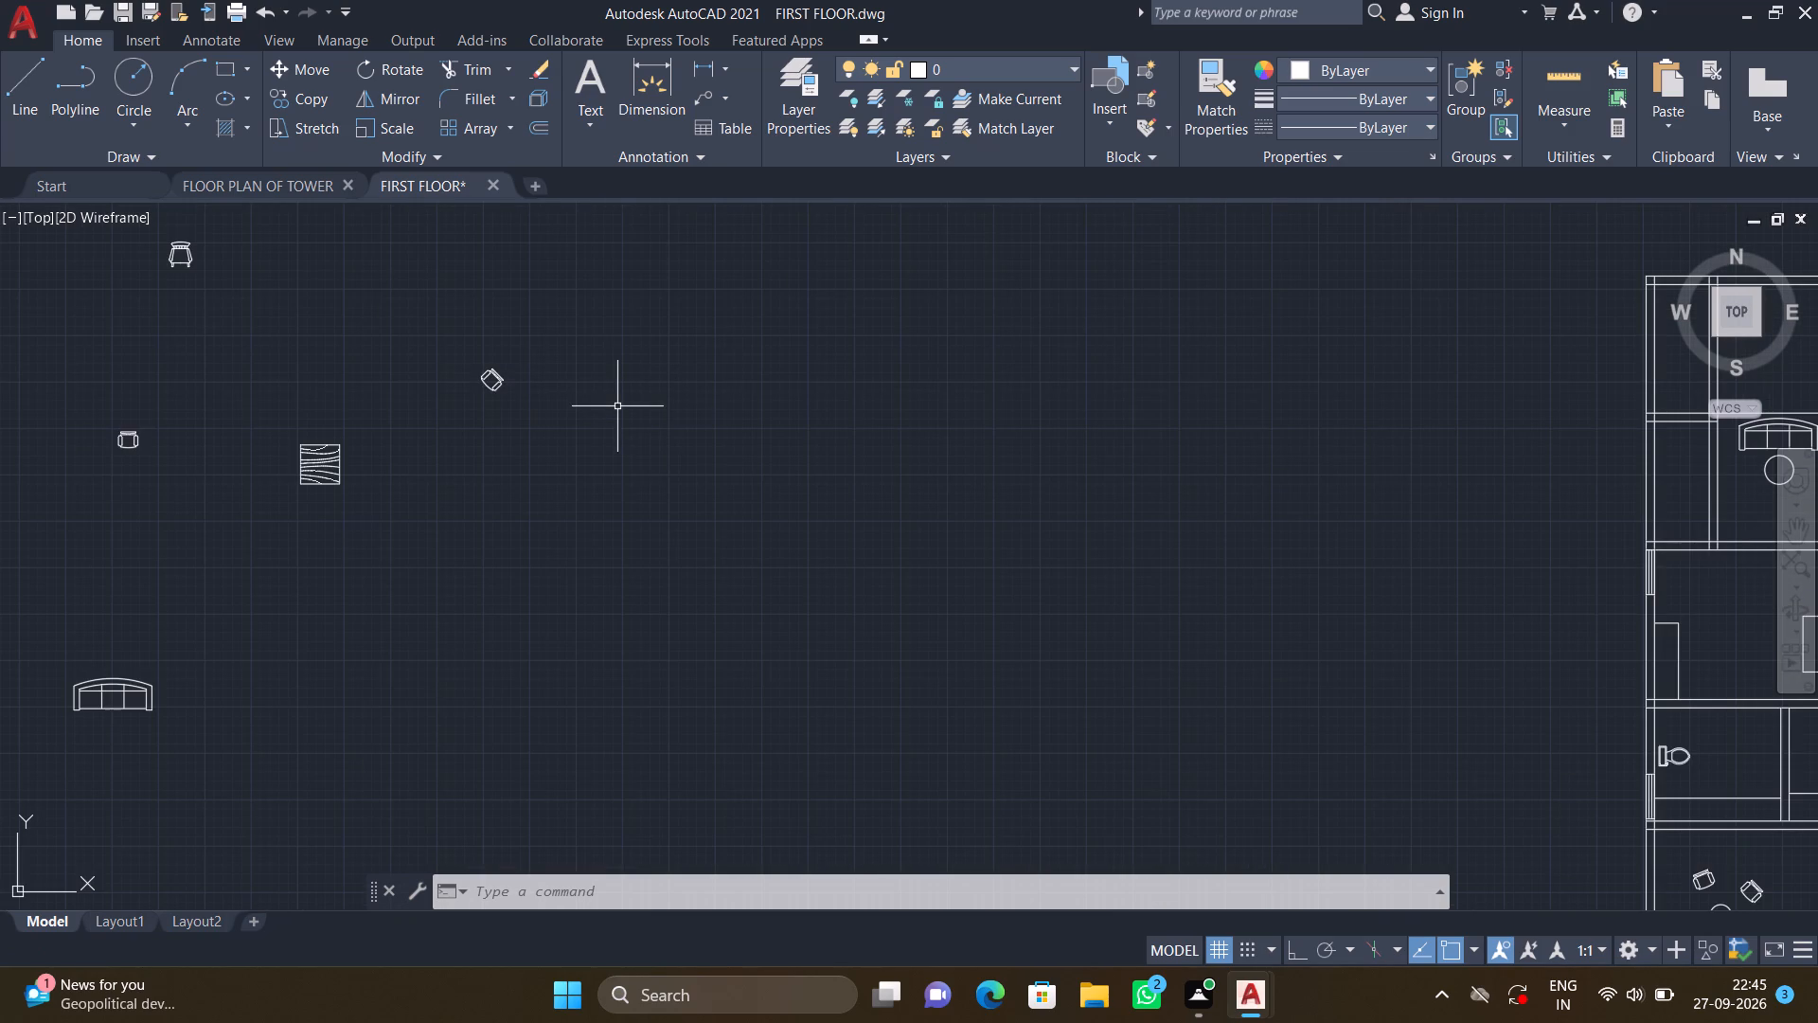
pyautogui.scroll(2, 606, 403)
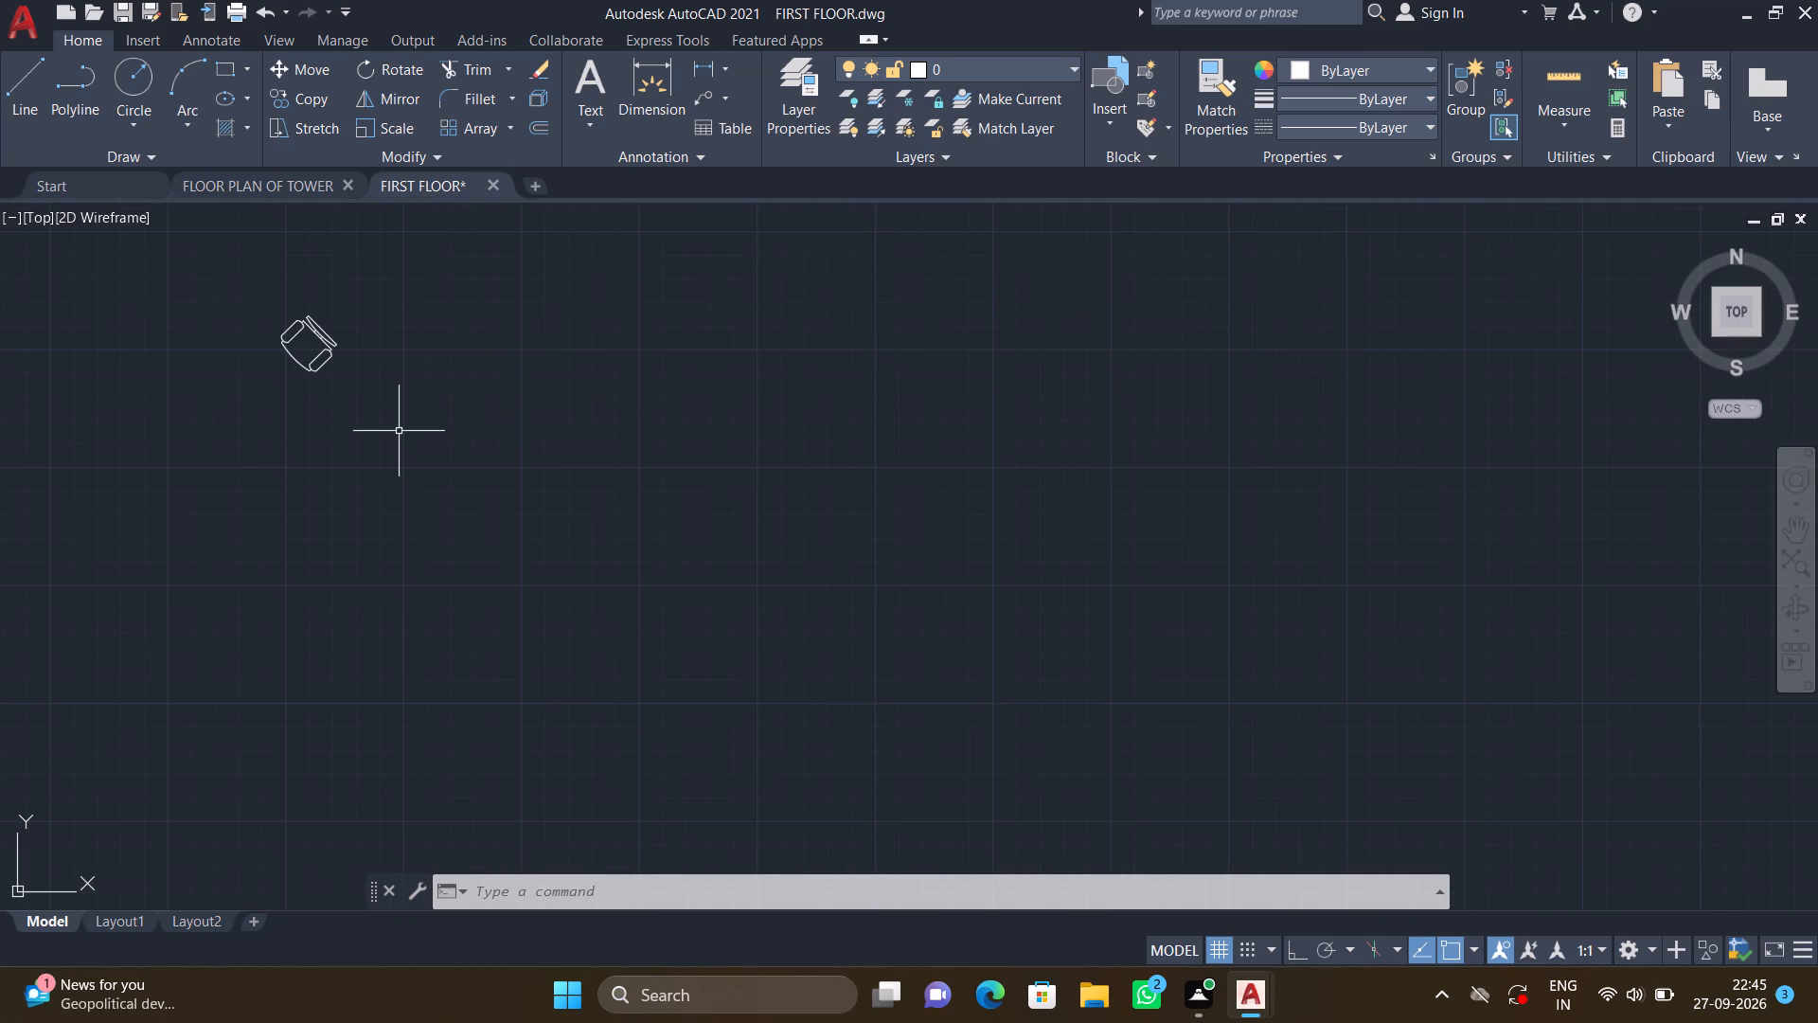
pyautogui.press('r')
pyautogui.press('o')
pyautogui.press('Return')
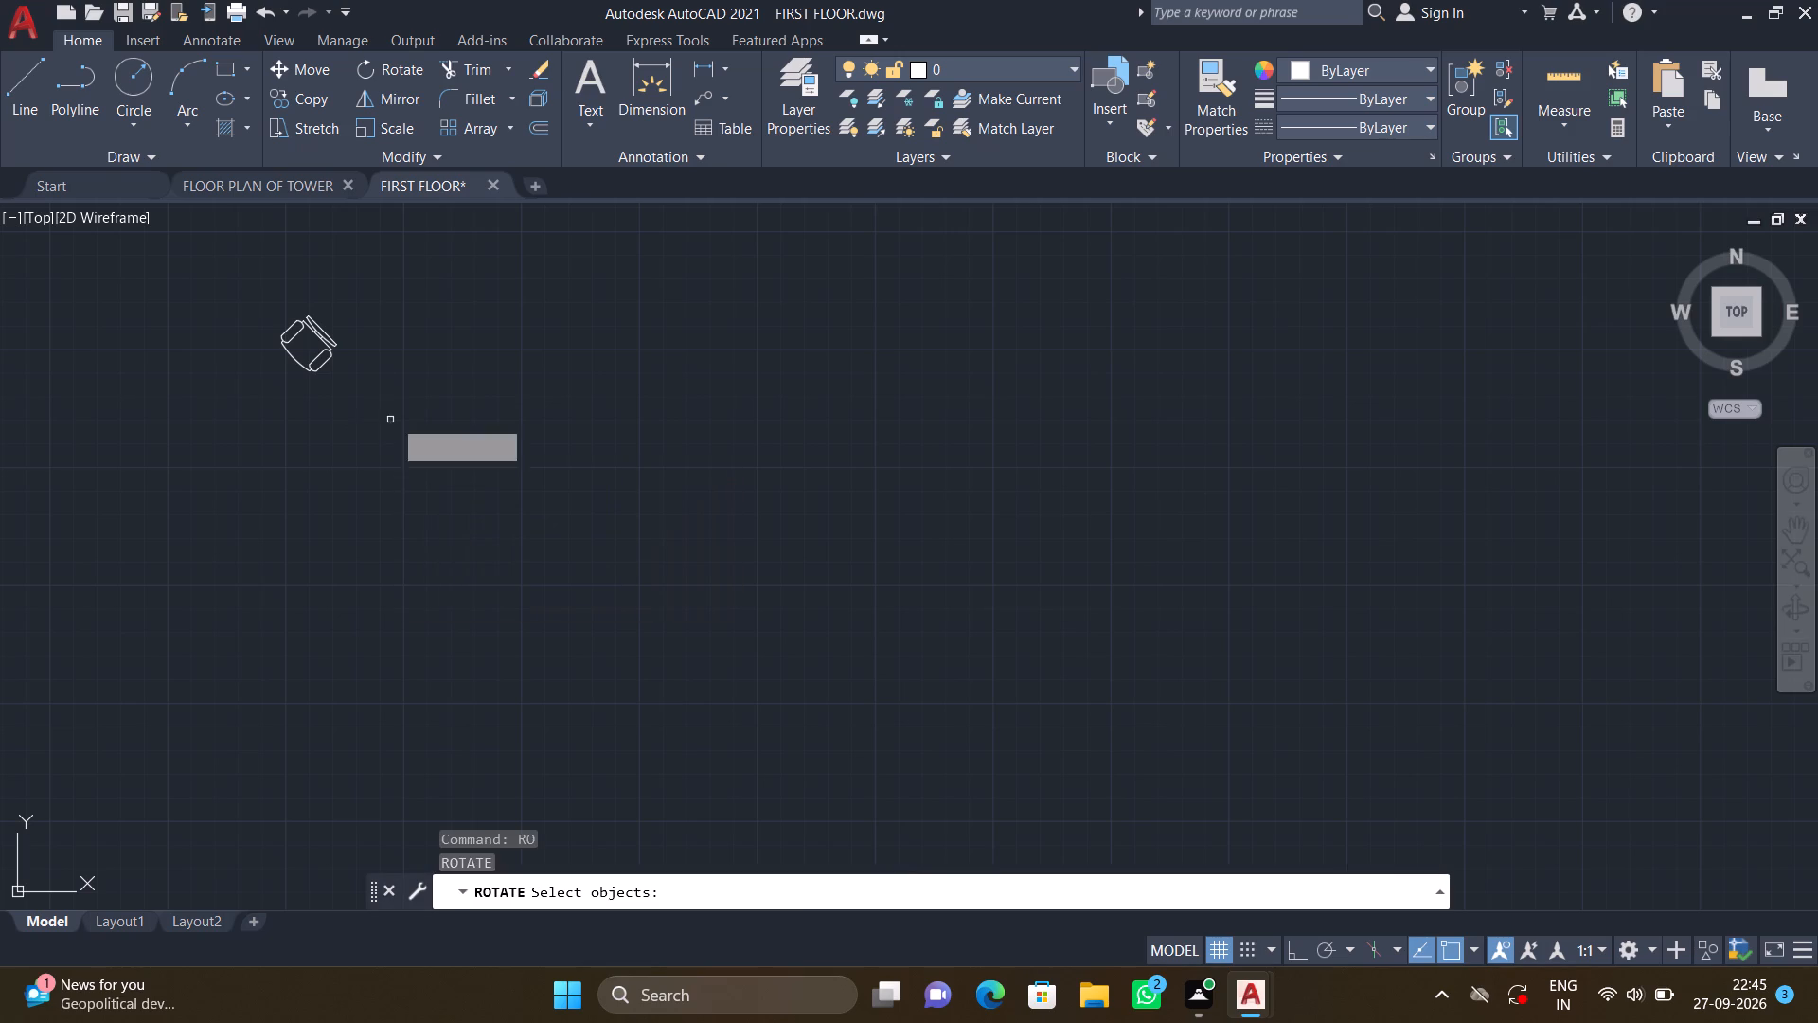
pyautogui.click(393, 418)
pyautogui.click(199, 250)
pyautogui.press('Return')
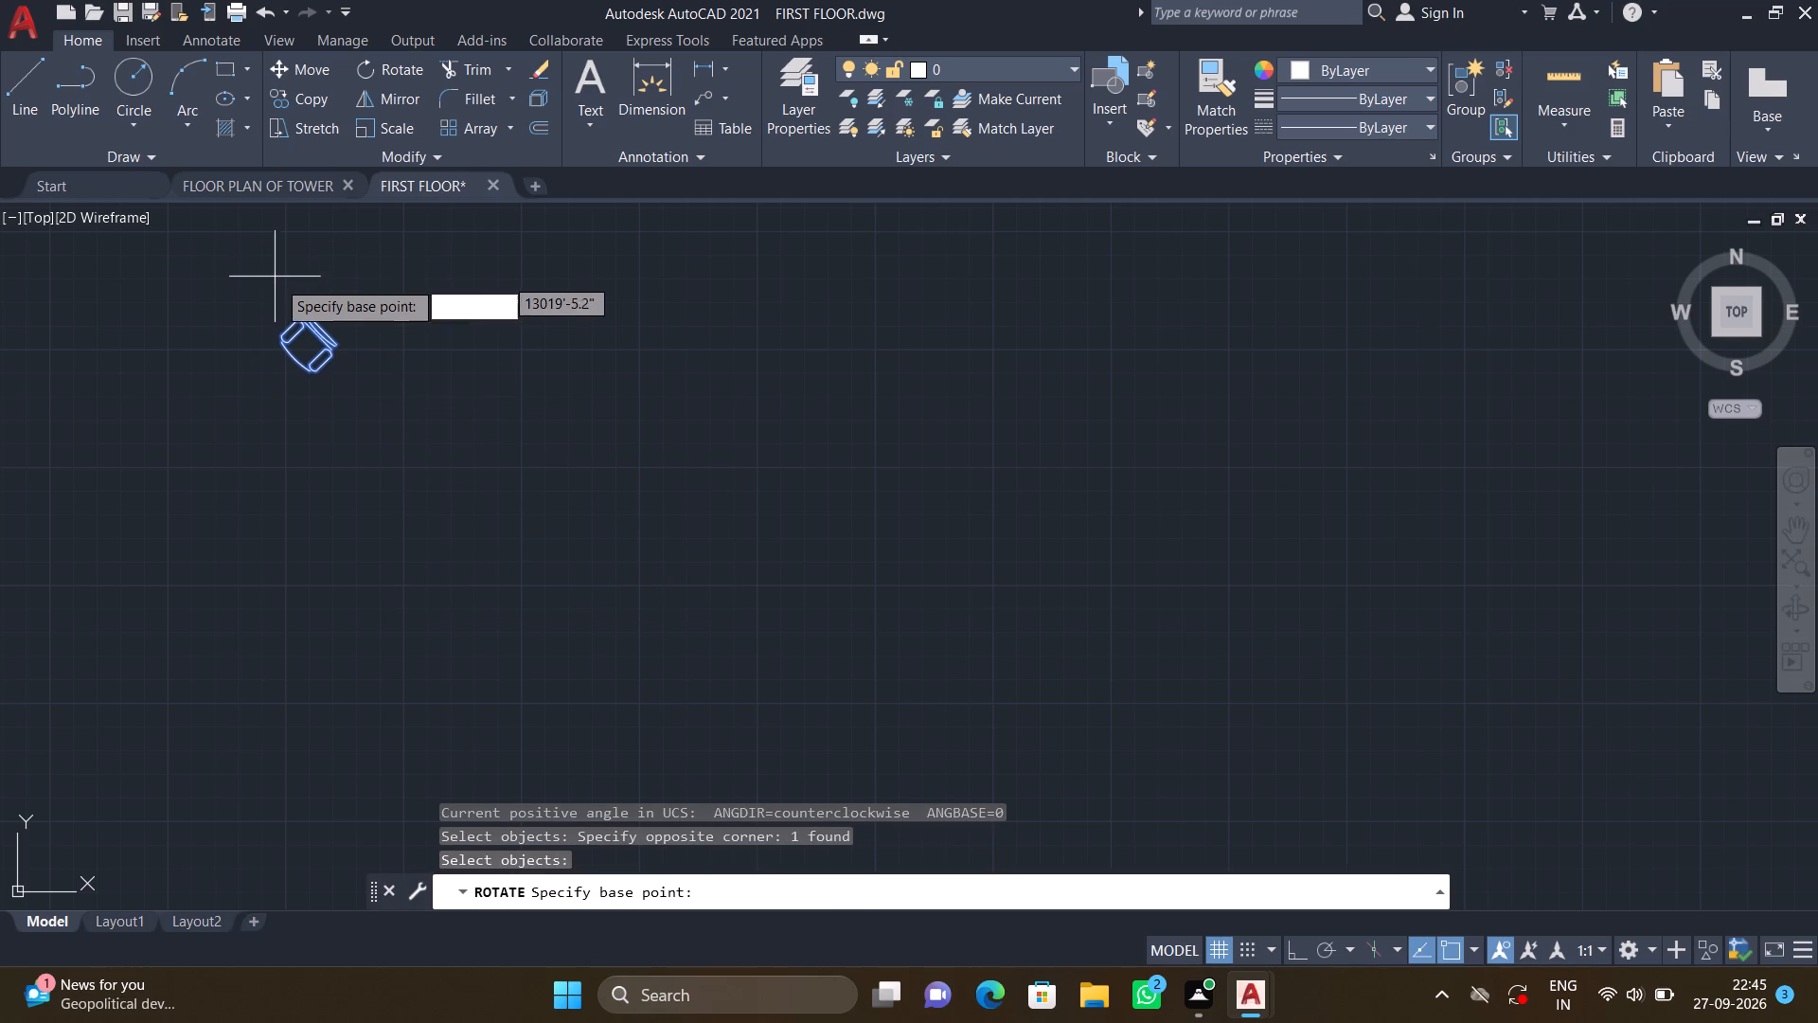
pyautogui.click(304, 316)
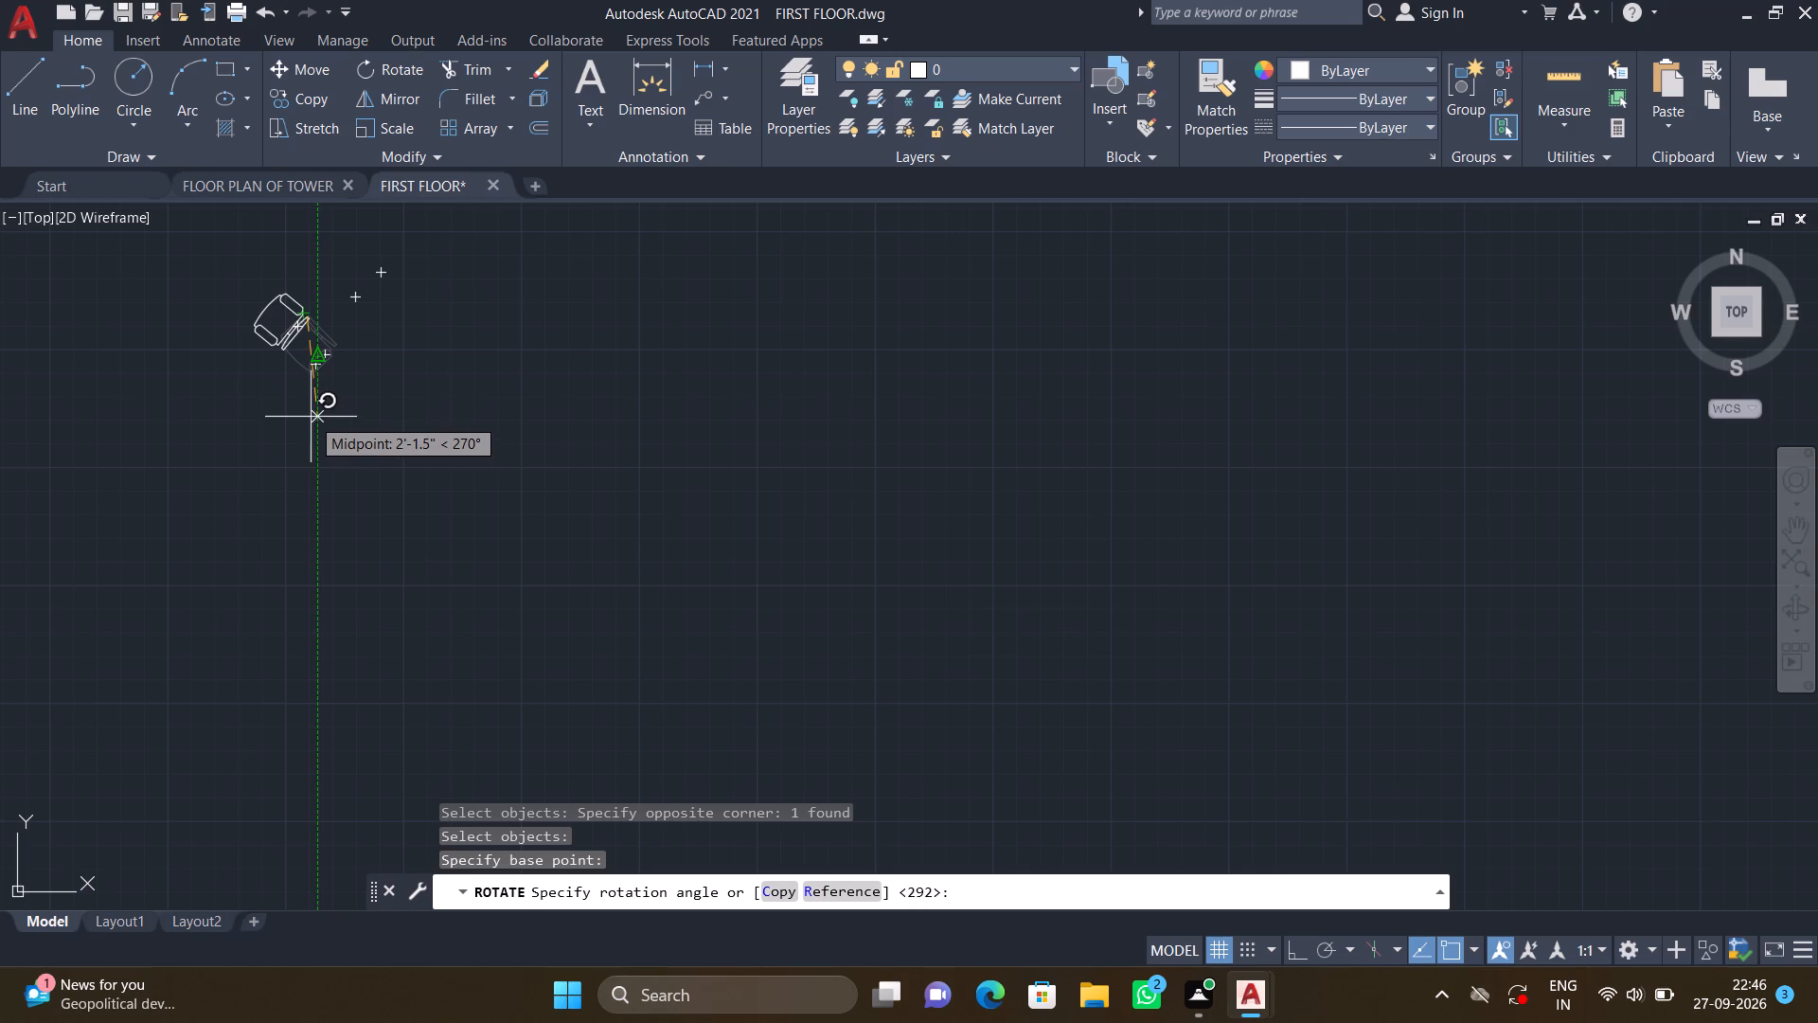
pyautogui.click(287, 396)
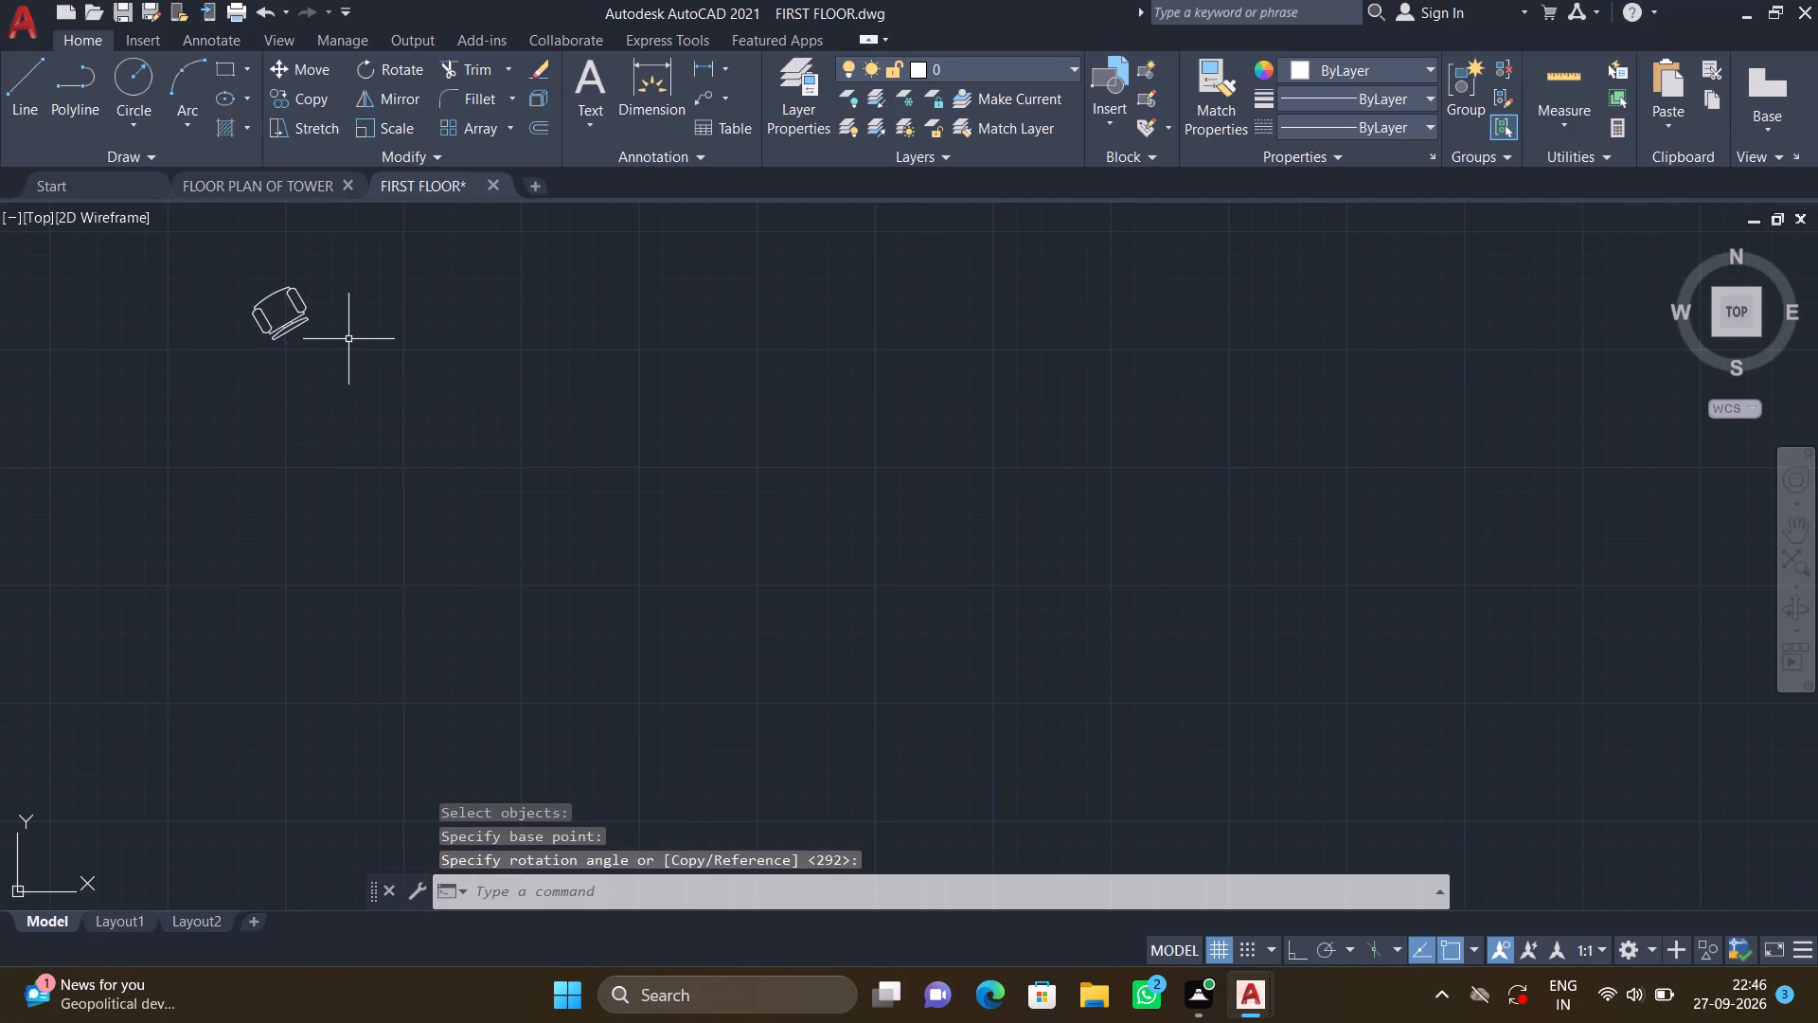
# Copy the rotated spare chair into the lower-middle bedroom, just below the bed.
pyautogui.press('c')
pyautogui.press('o')
pyautogui.press('Return')
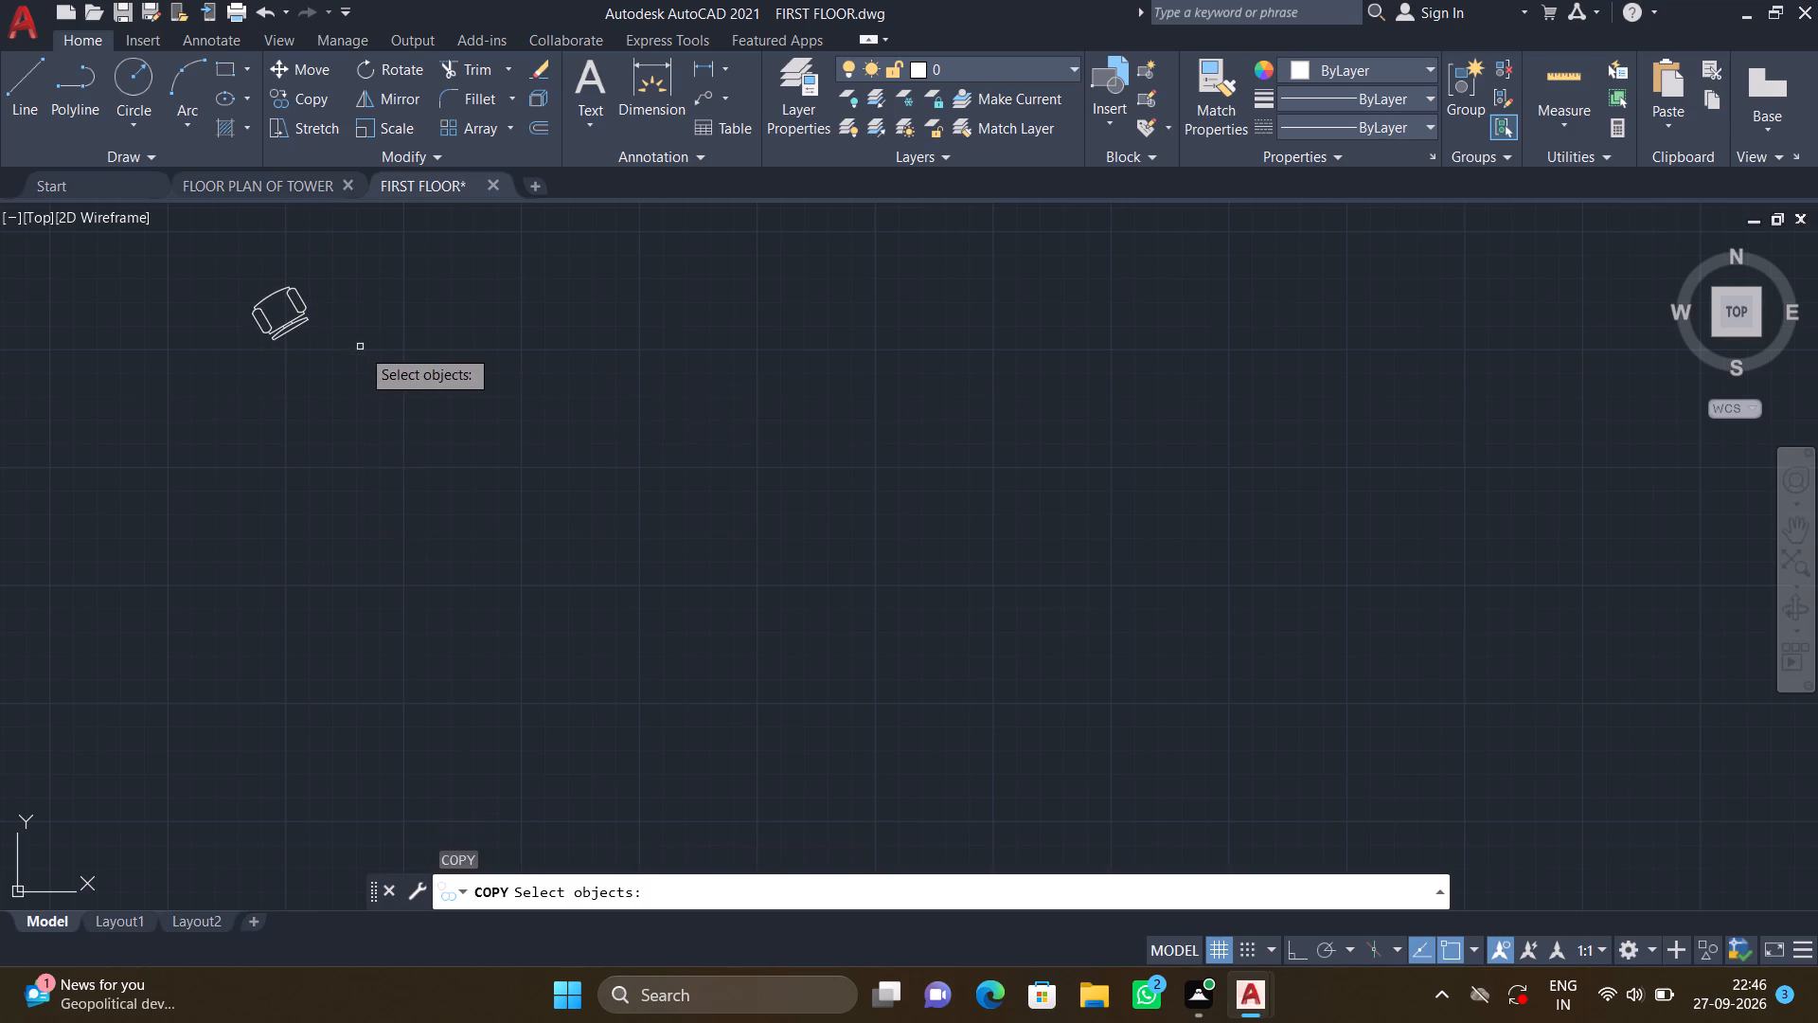
pyautogui.click(367, 366)
pyautogui.click(219, 252)
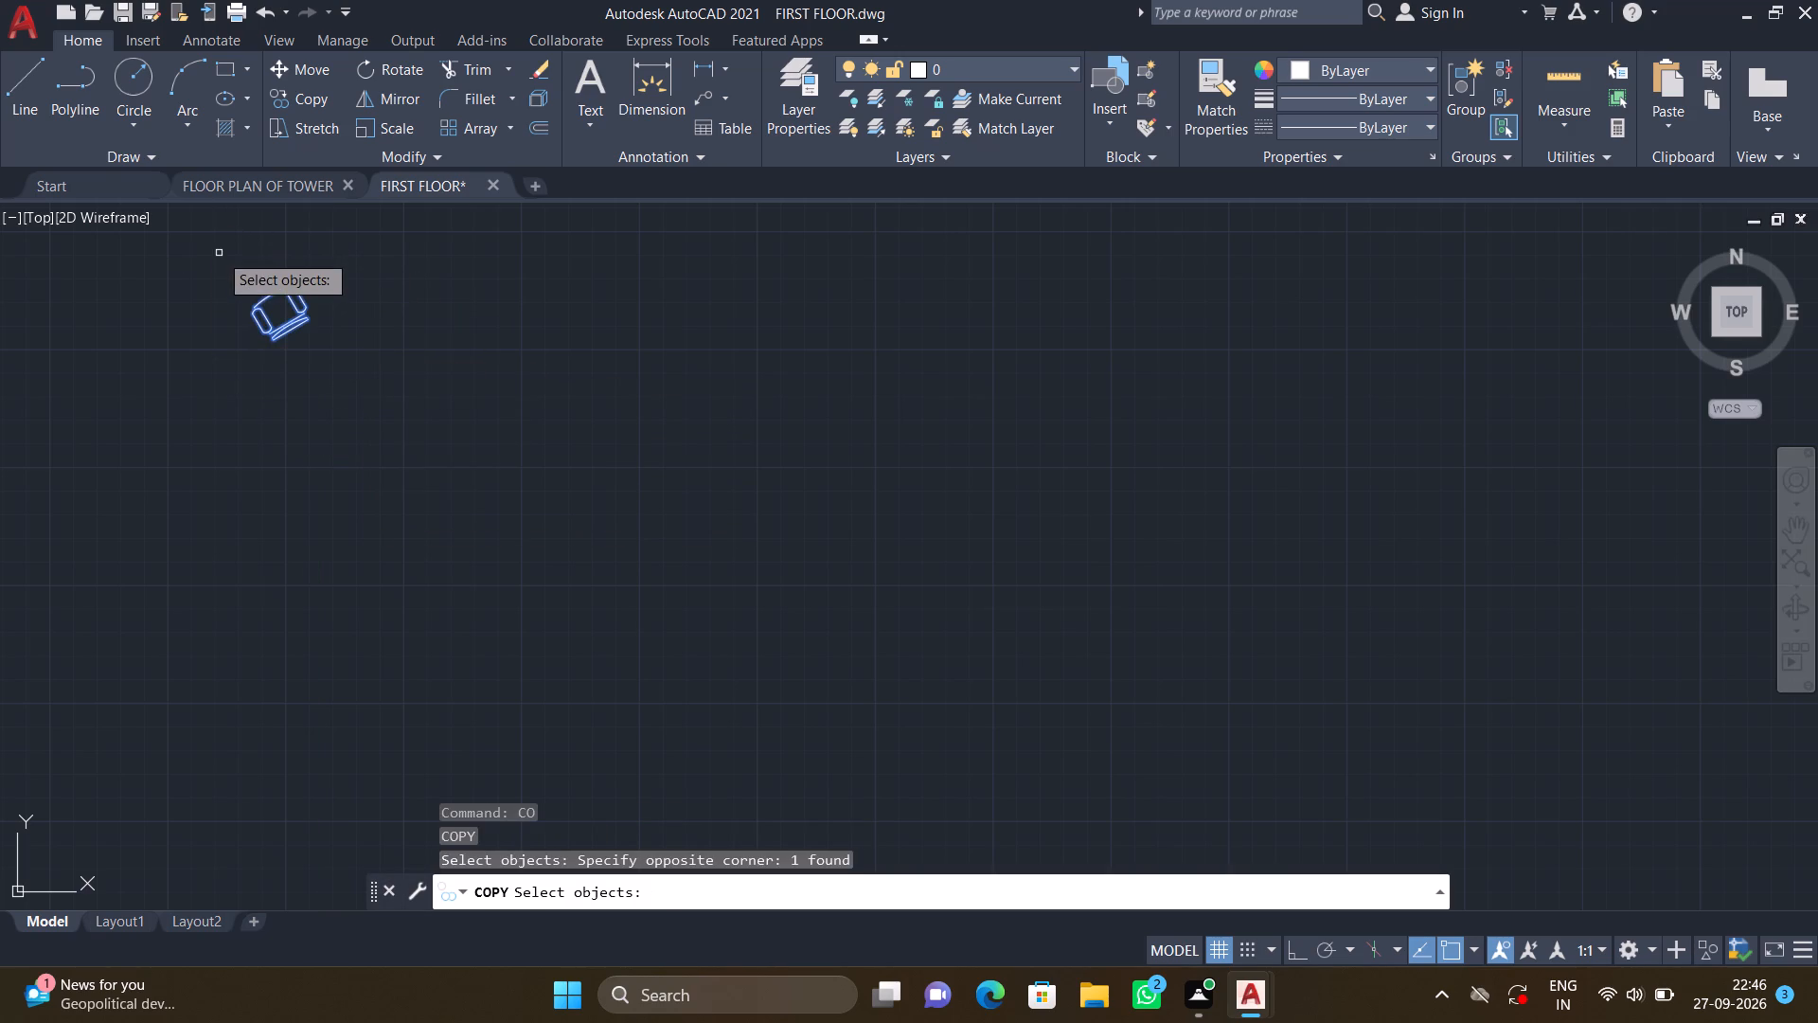
pyautogui.press('Return')
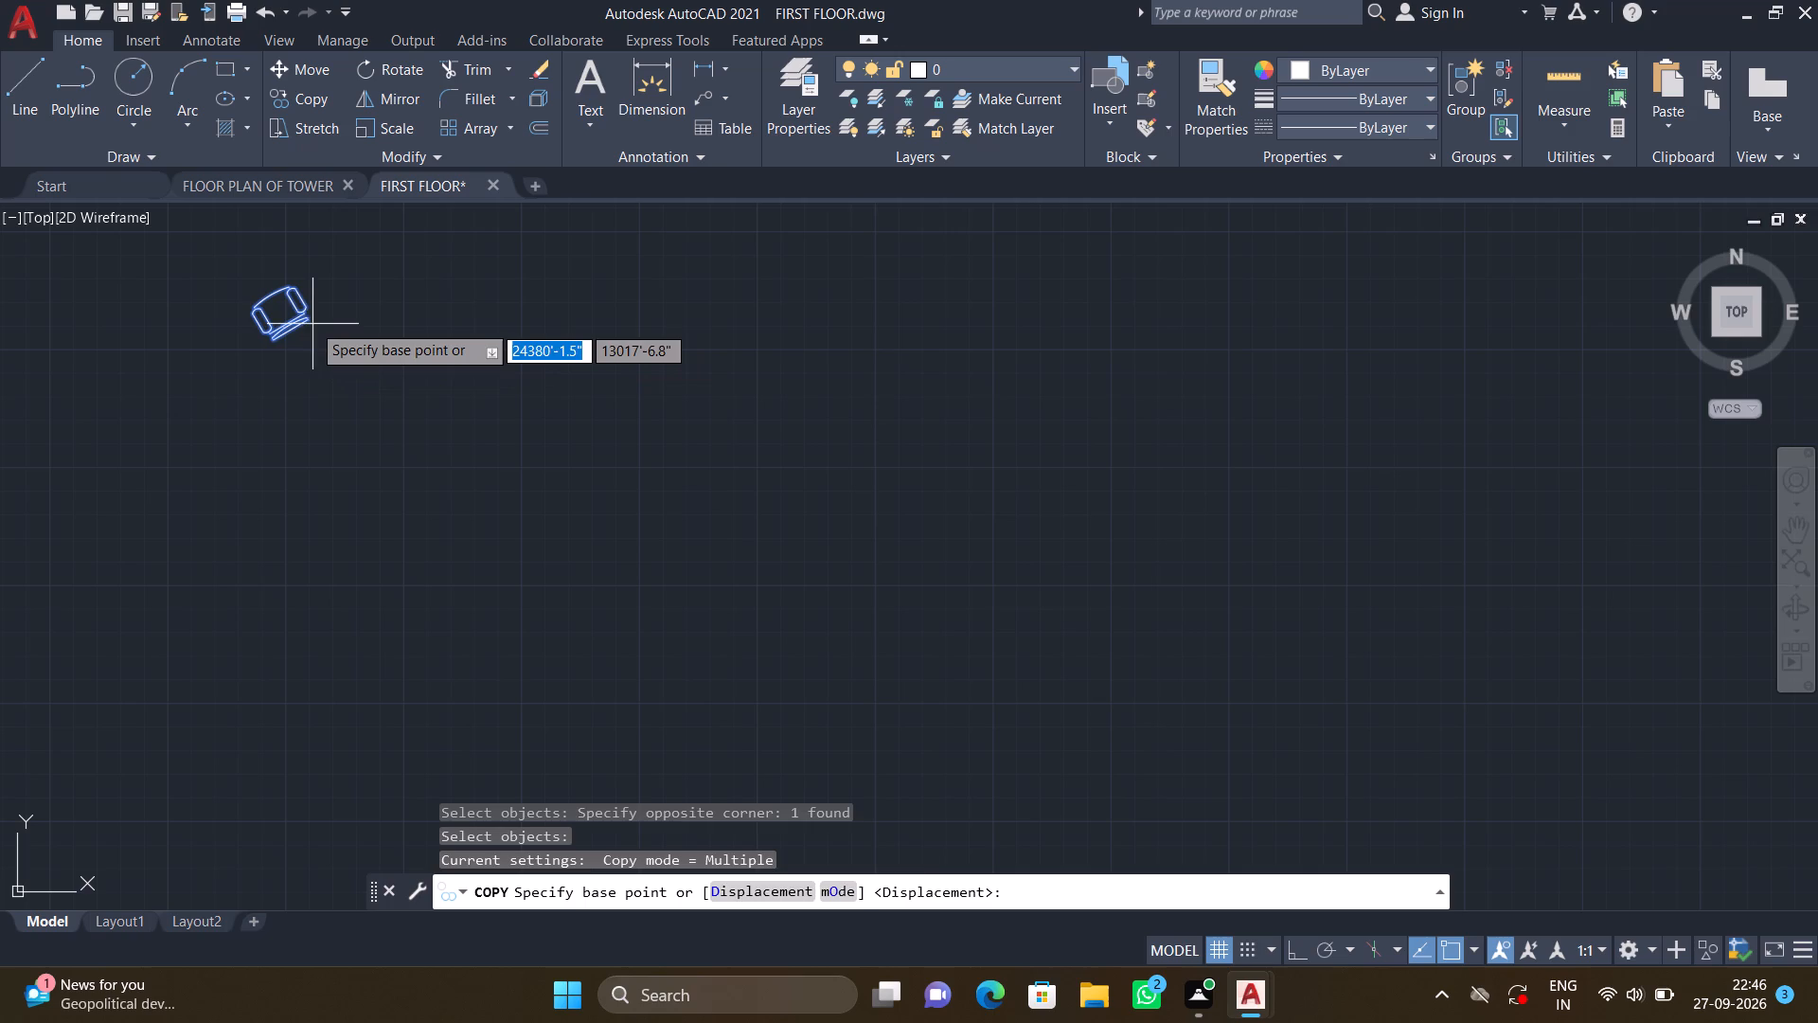
pyautogui.click(312, 322)
pyautogui.scroll(-2, 747, 505)
pyautogui.moveTo(891, 581); pyautogui.dragTo(876, 570, button='middle')
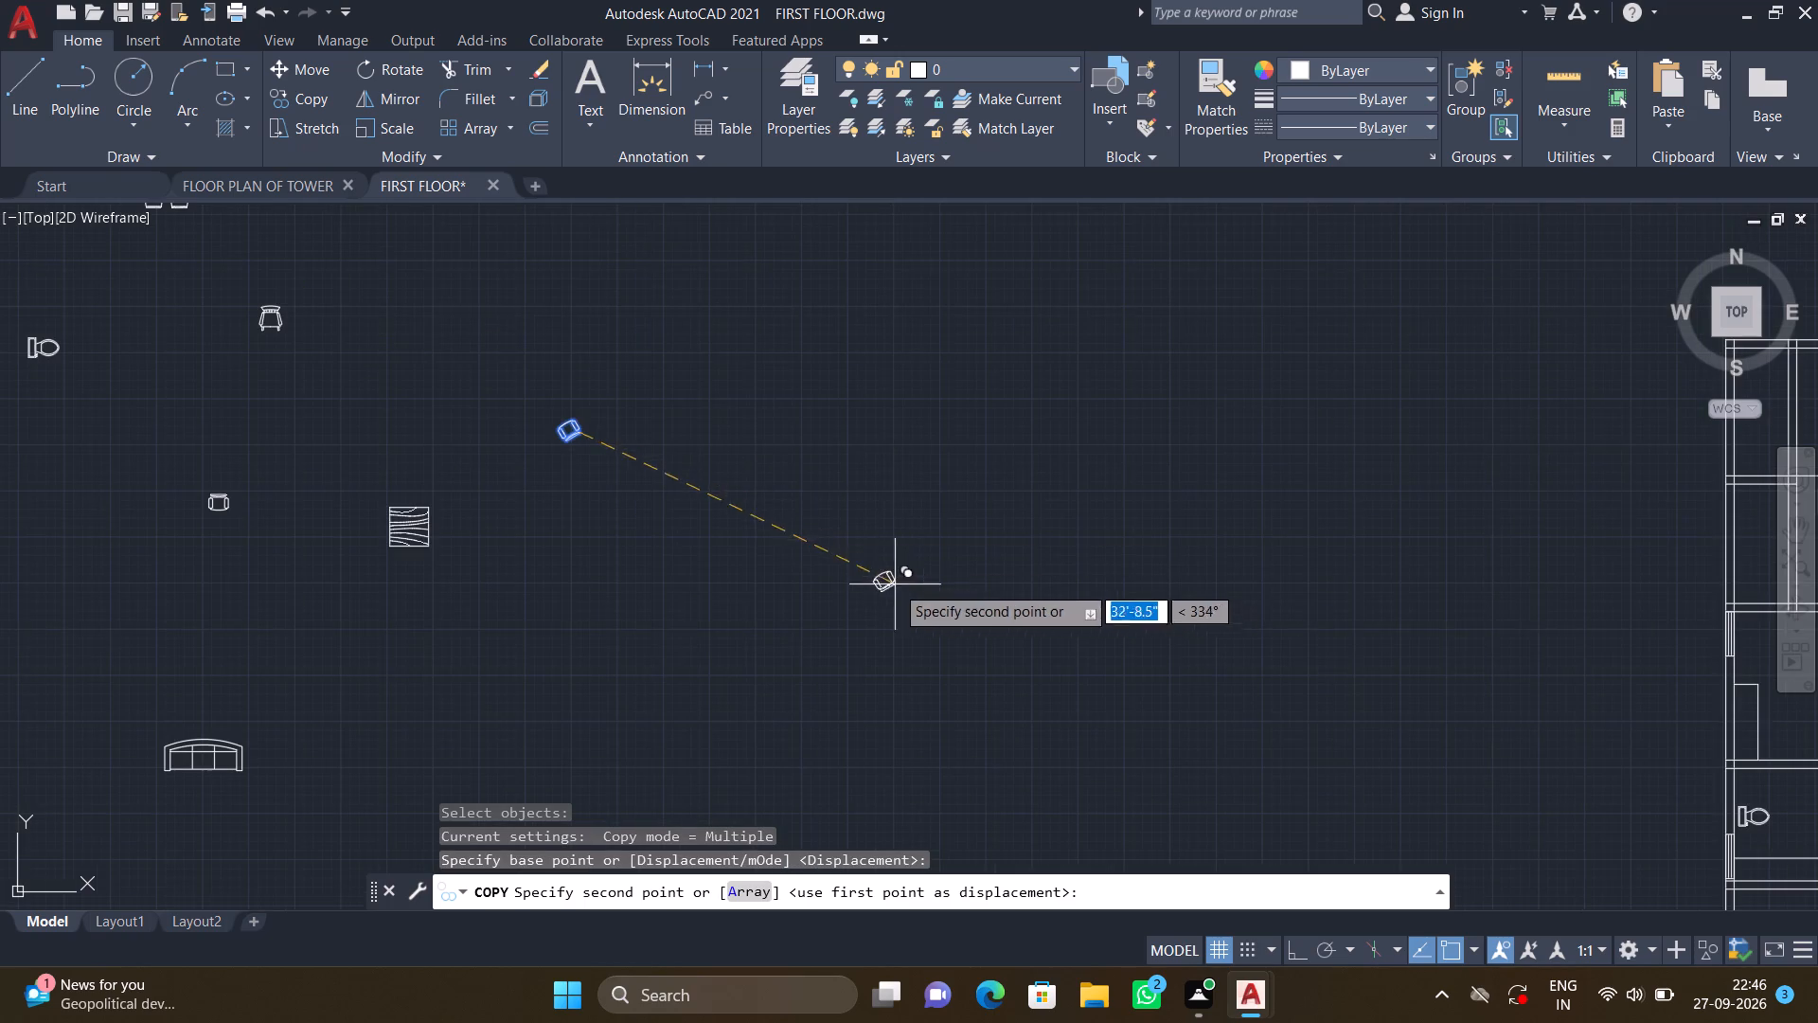
pyautogui.moveTo(876, 570); pyautogui.dragTo(509, 416, button='middle')
pyautogui.scroll(-1, 507, 417)
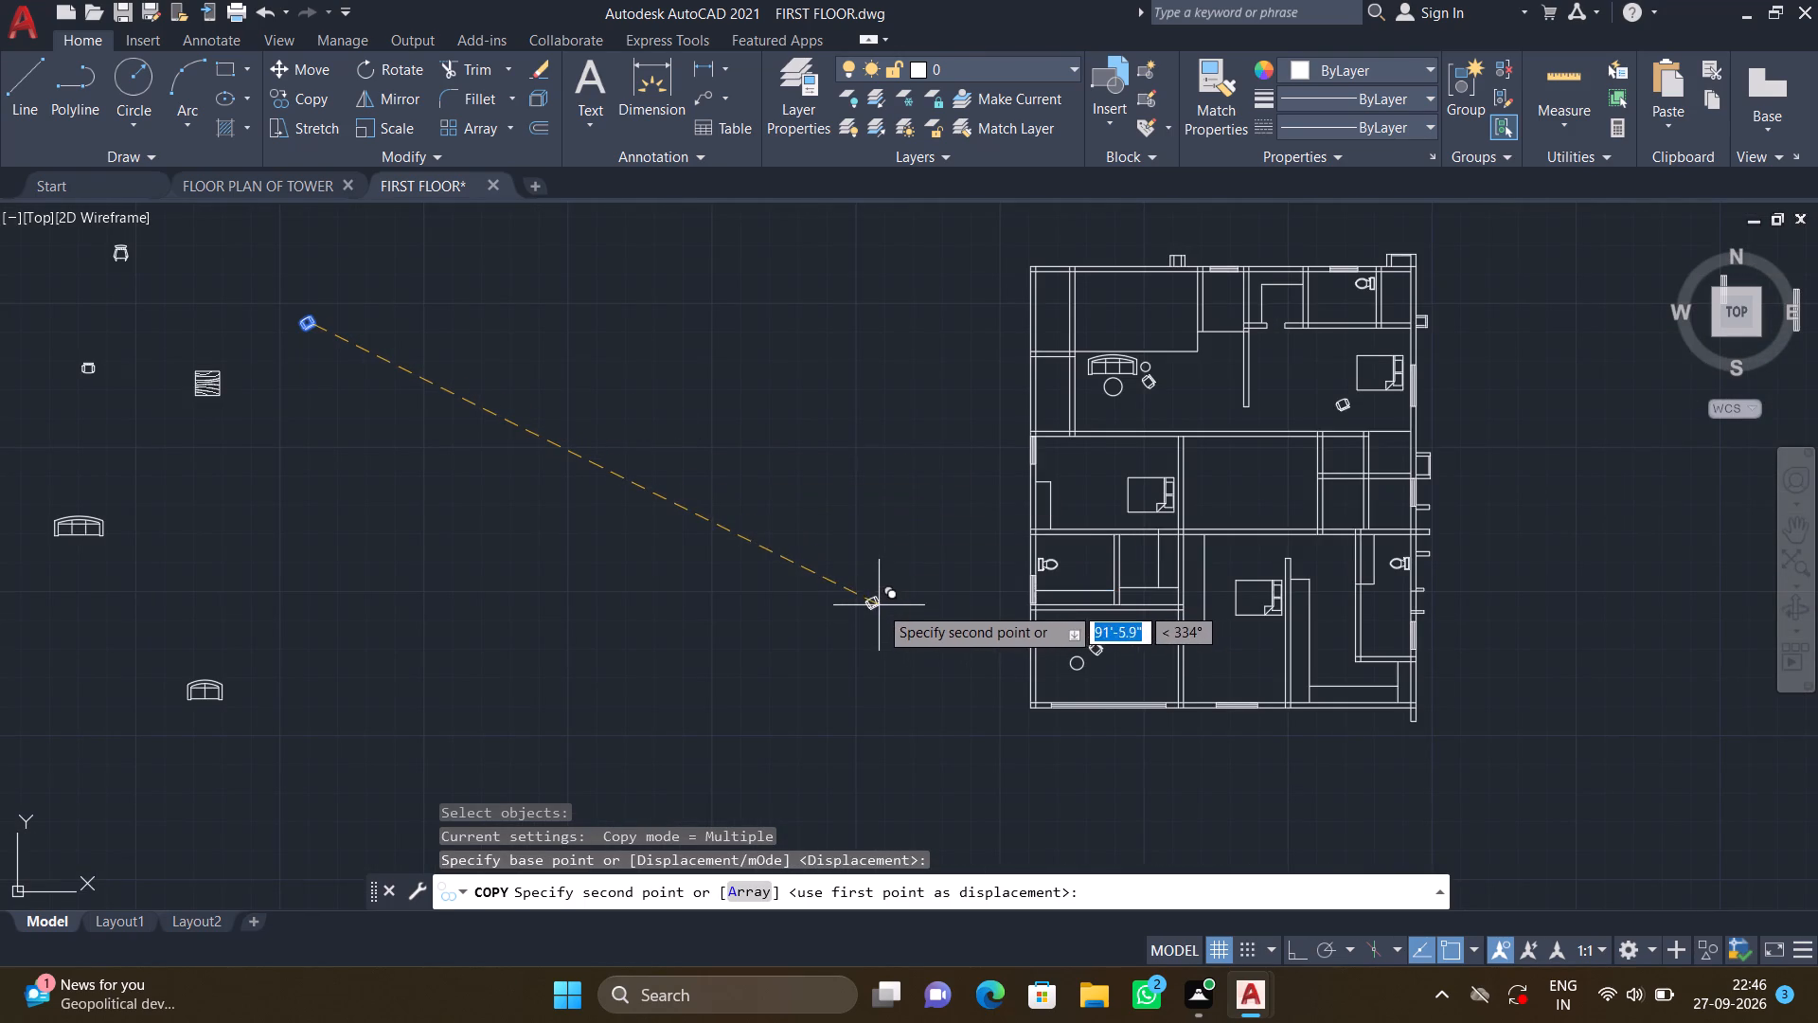
pyautogui.moveTo(845, 580); pyautogui.dragTo(647, 476, button='middle')
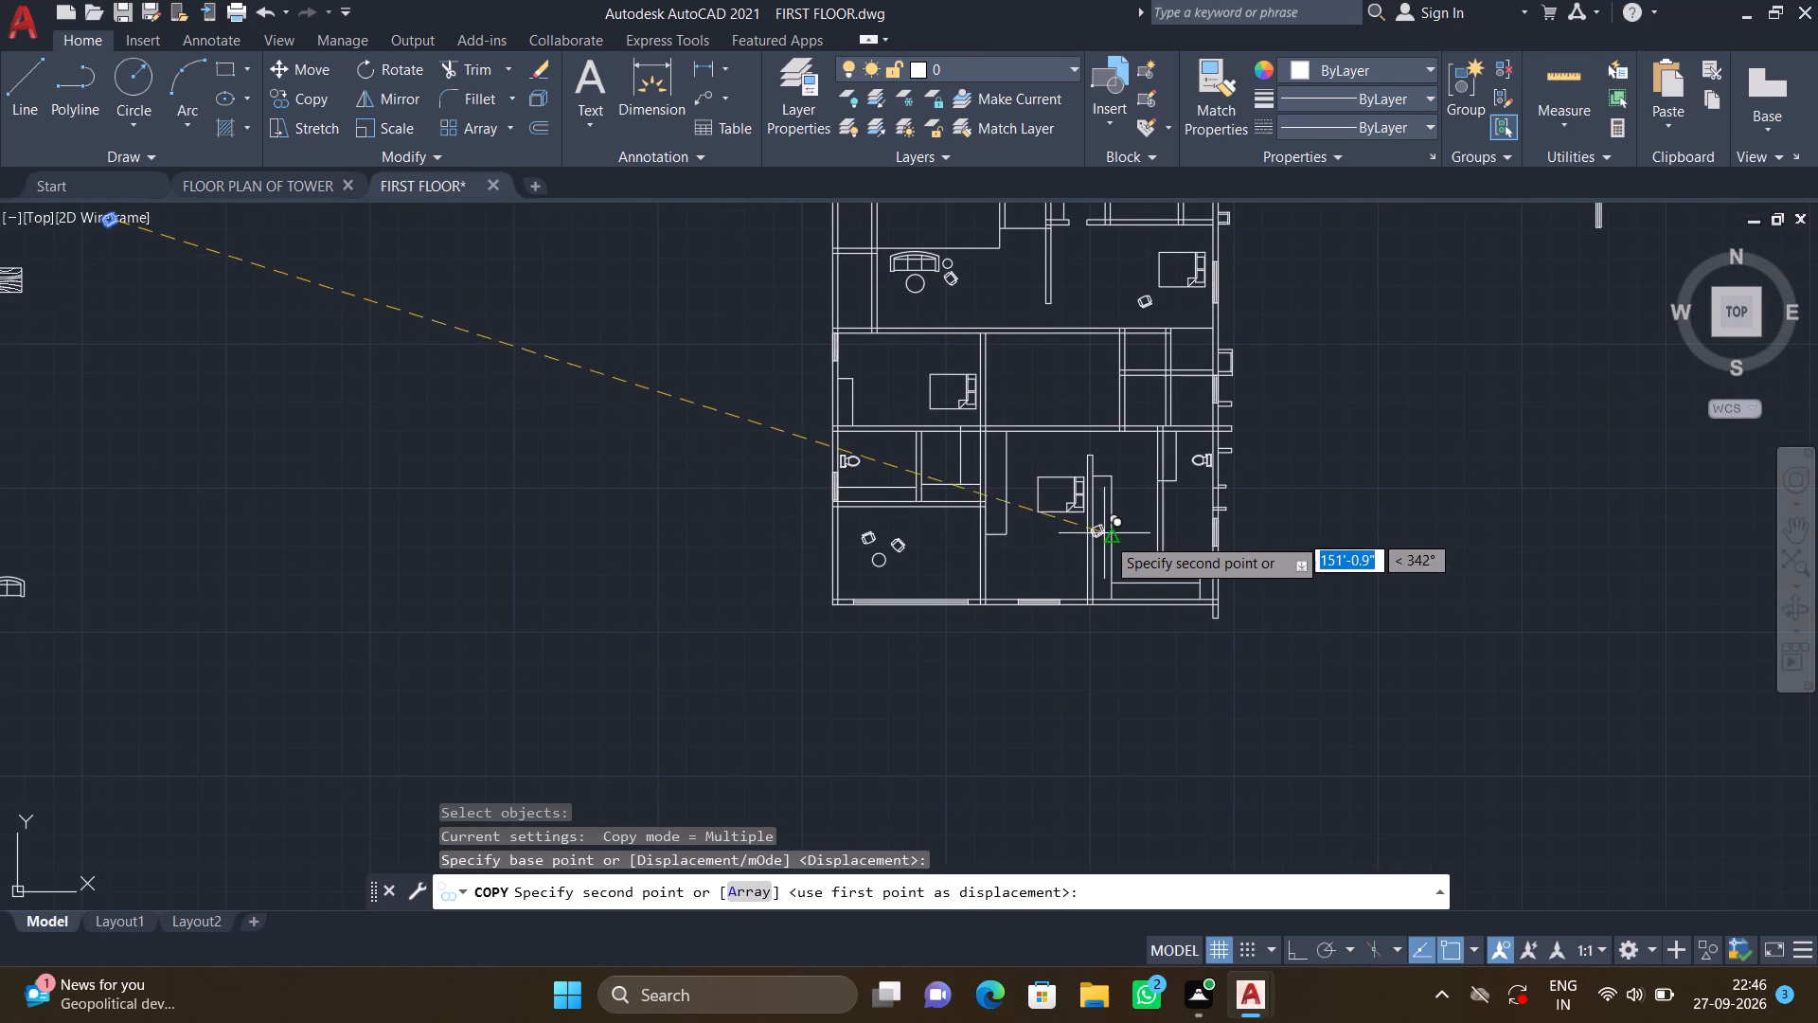
pyautogui.scroll(3, 1131, 527)
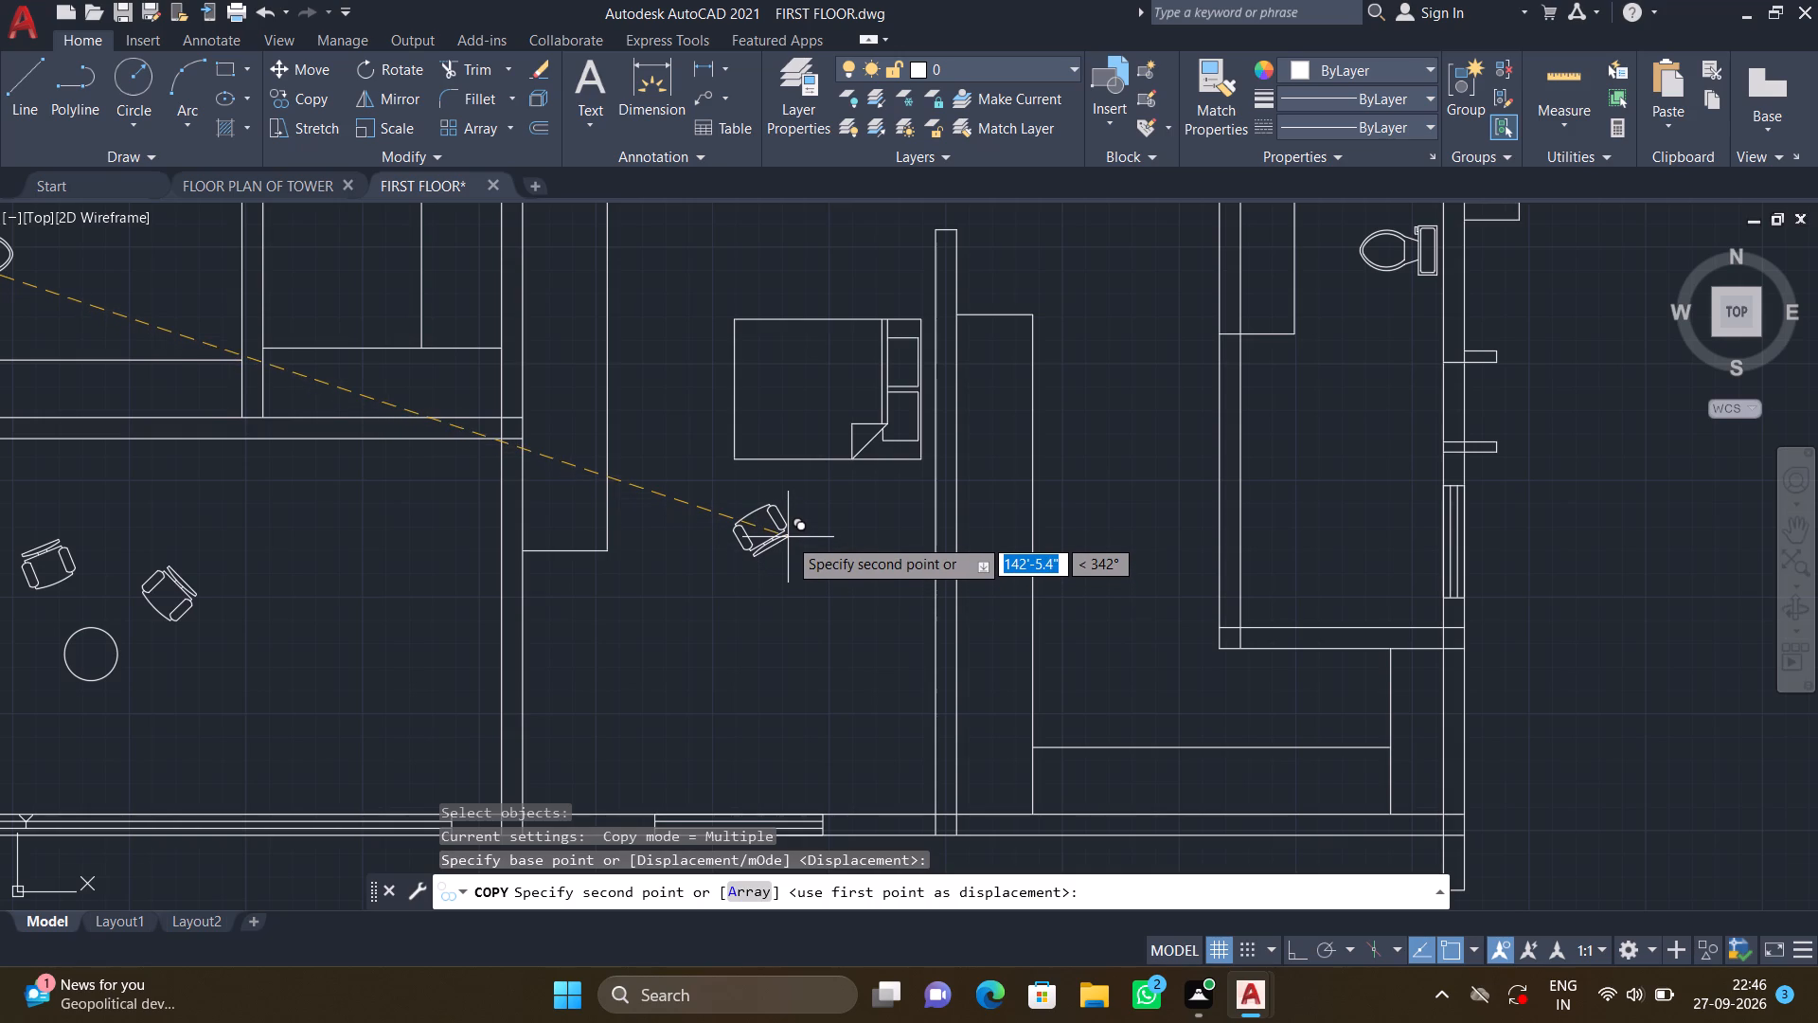
pyautogui.click(788, 535)
pyautogui.press('Return')
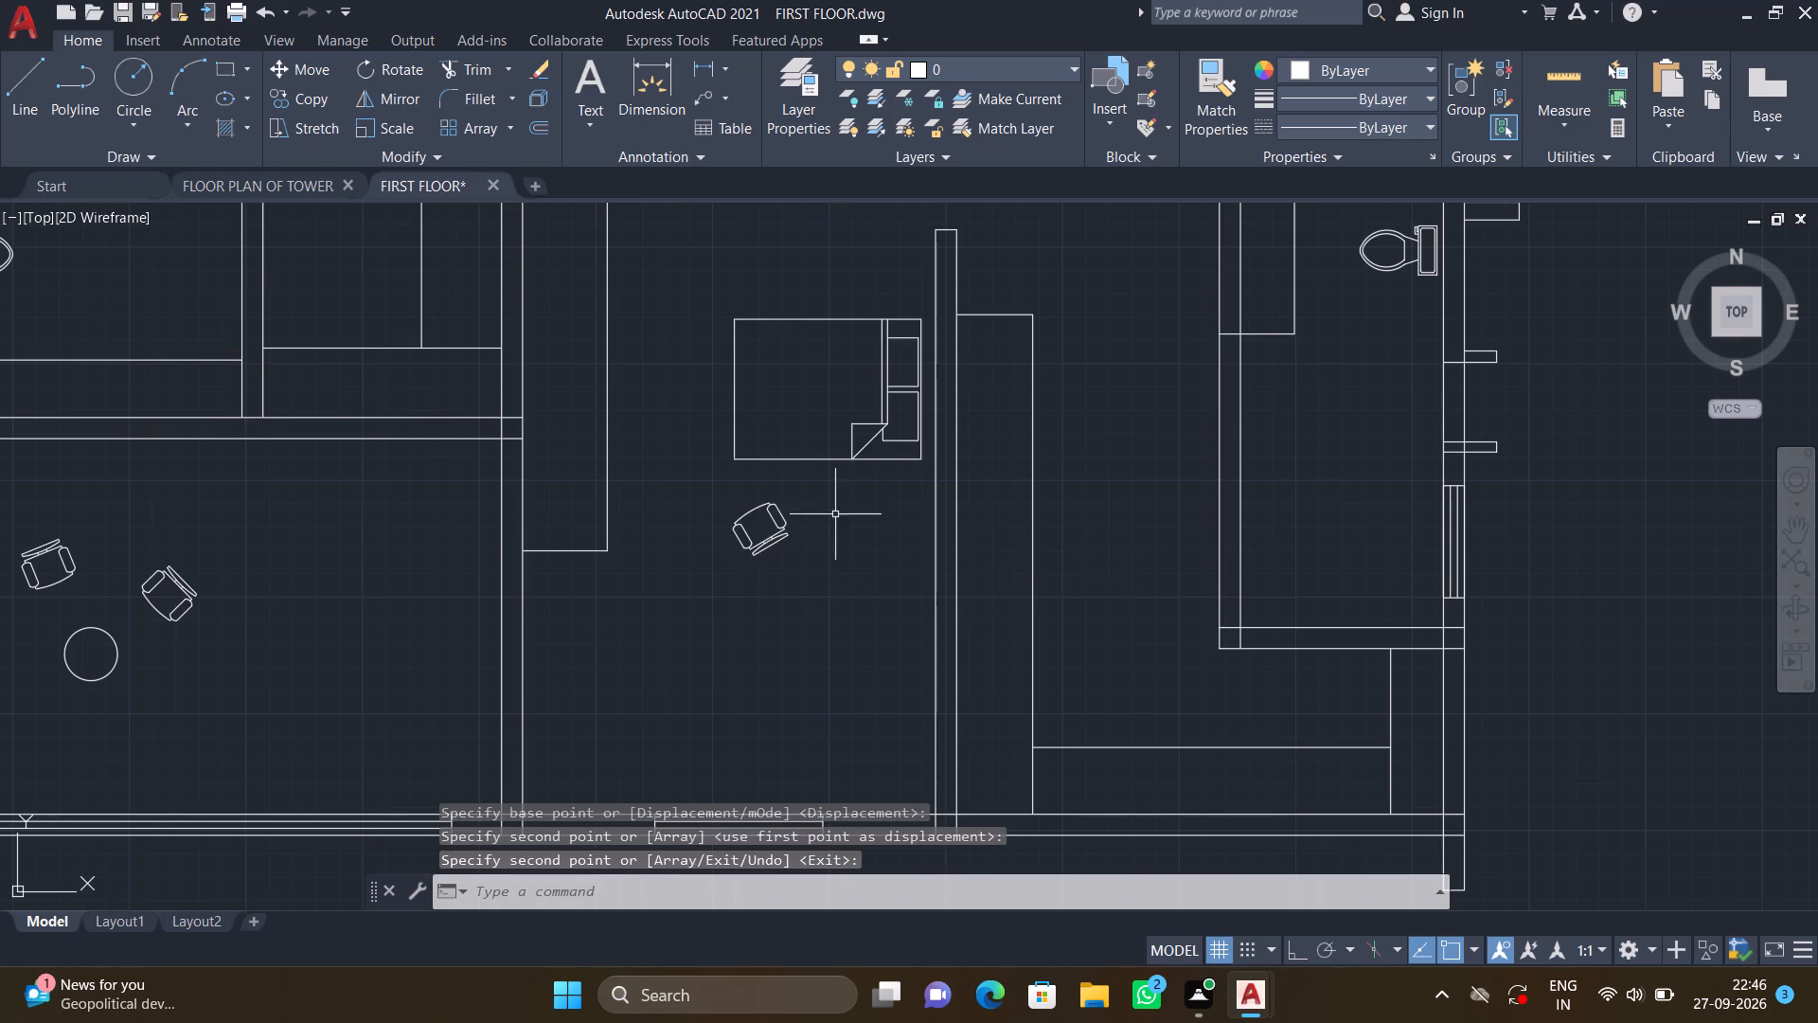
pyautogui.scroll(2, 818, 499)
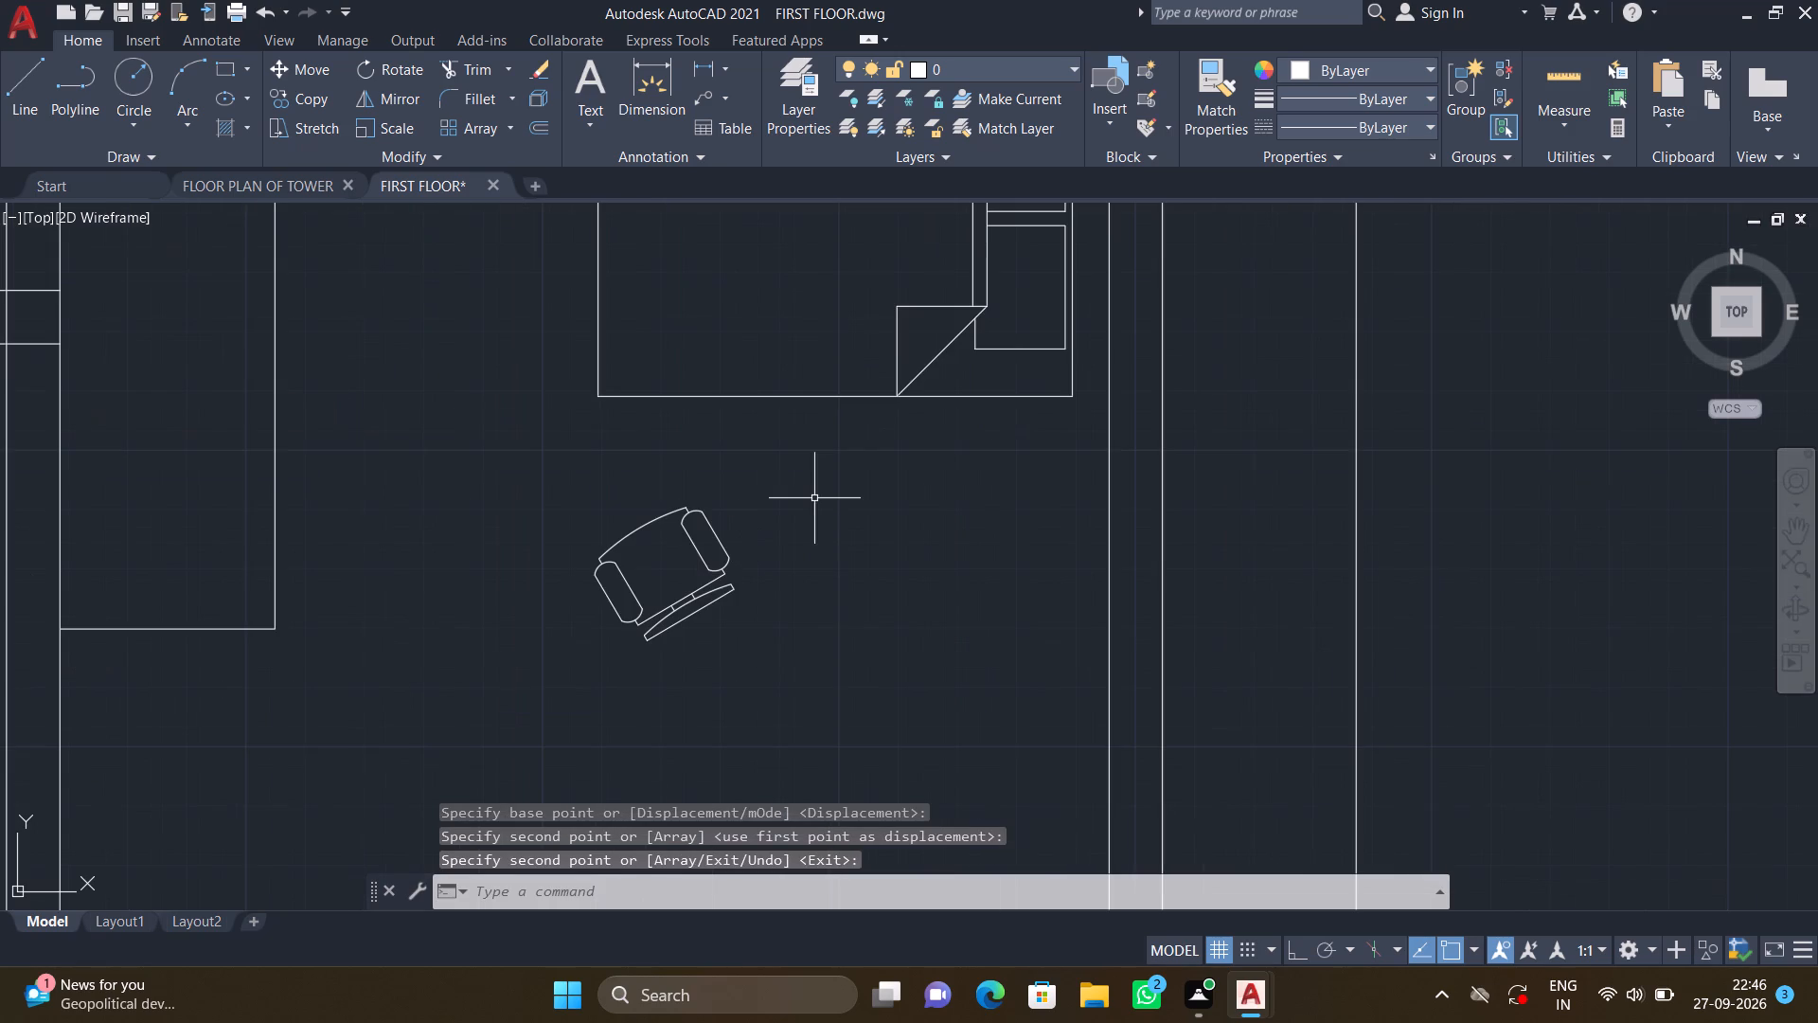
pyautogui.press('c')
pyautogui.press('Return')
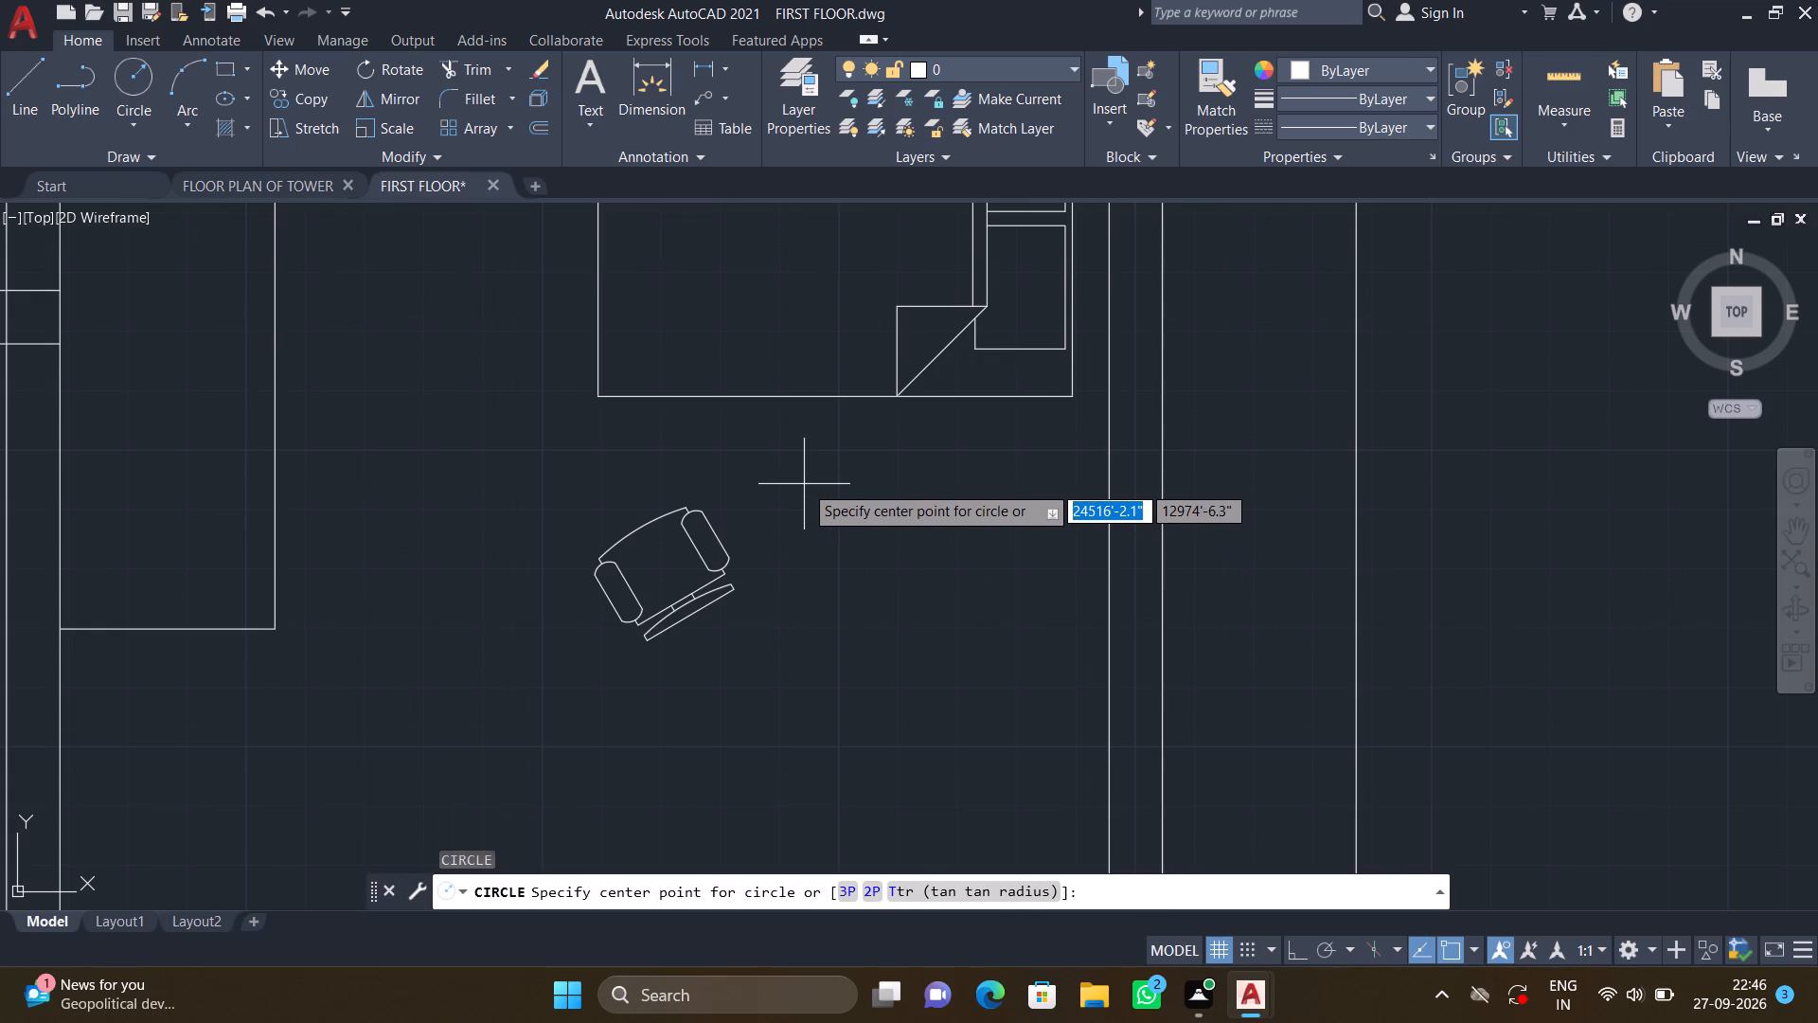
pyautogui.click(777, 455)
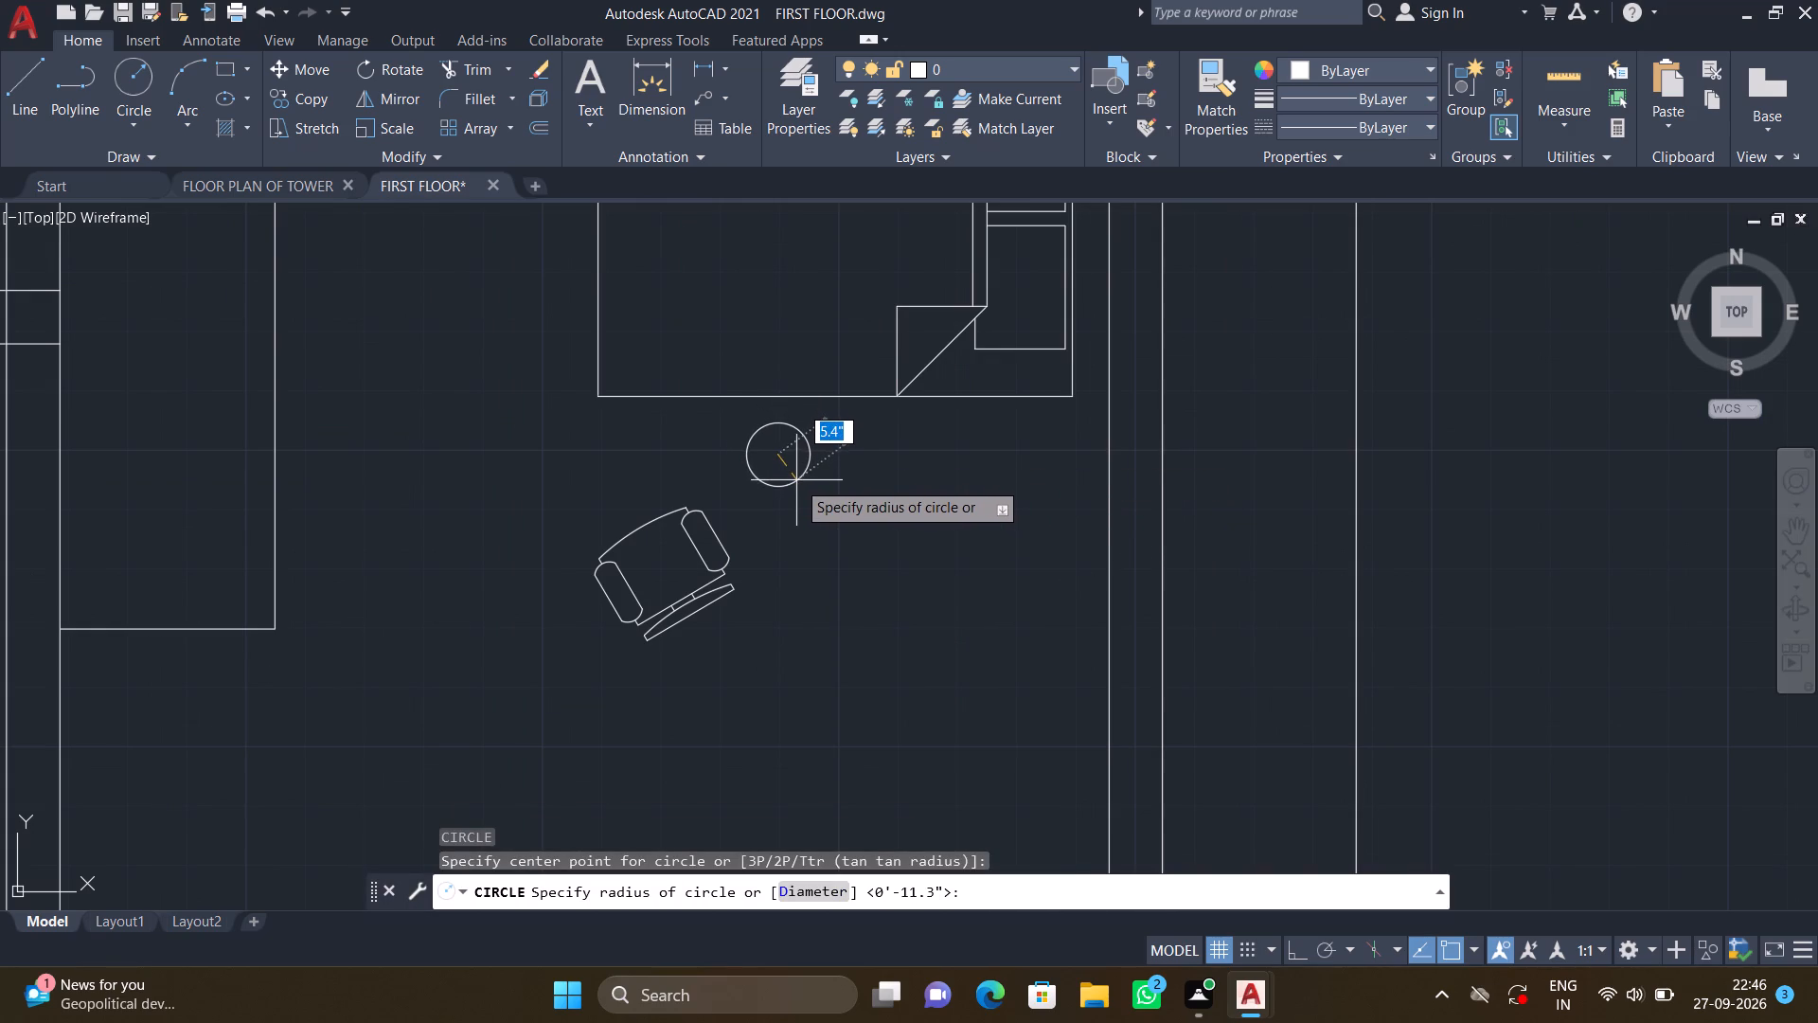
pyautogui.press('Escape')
# Draw a circle of about 5.9" radius as a small round table between the copied chair and the lower-middle bedroom's bed.
pyautogui.press('space')
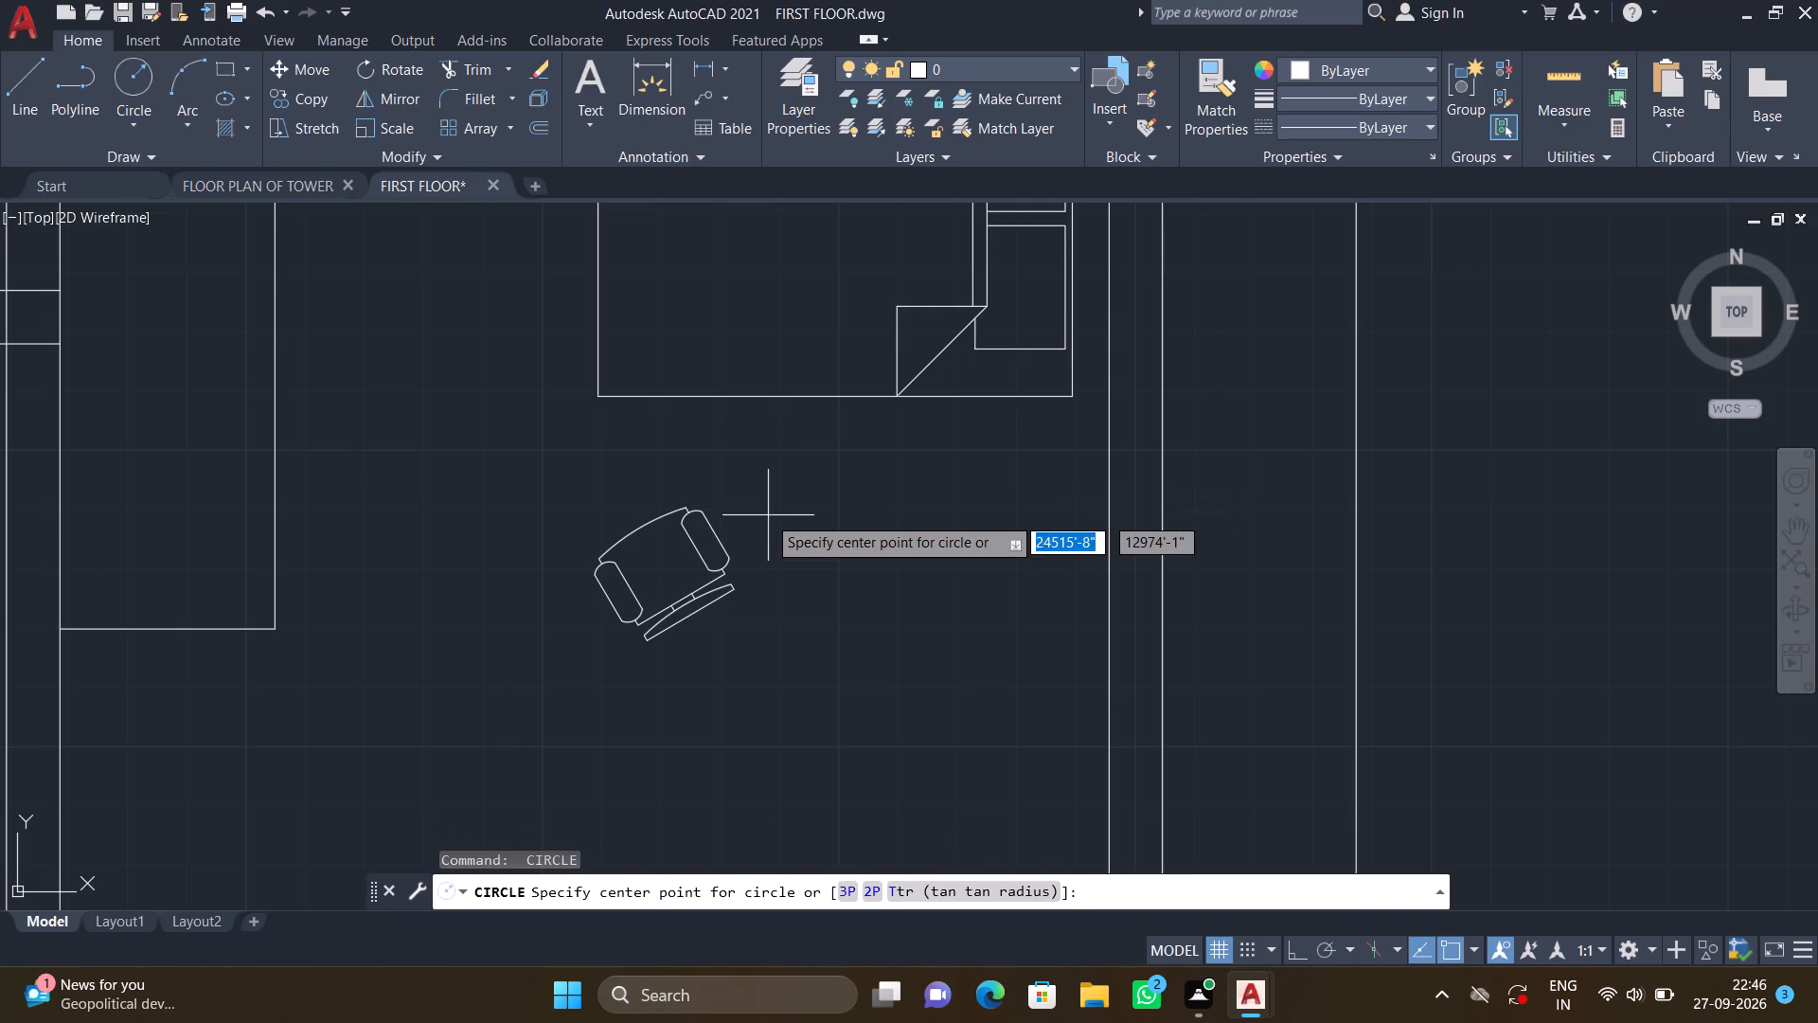
pyautogui.click(760, 479)
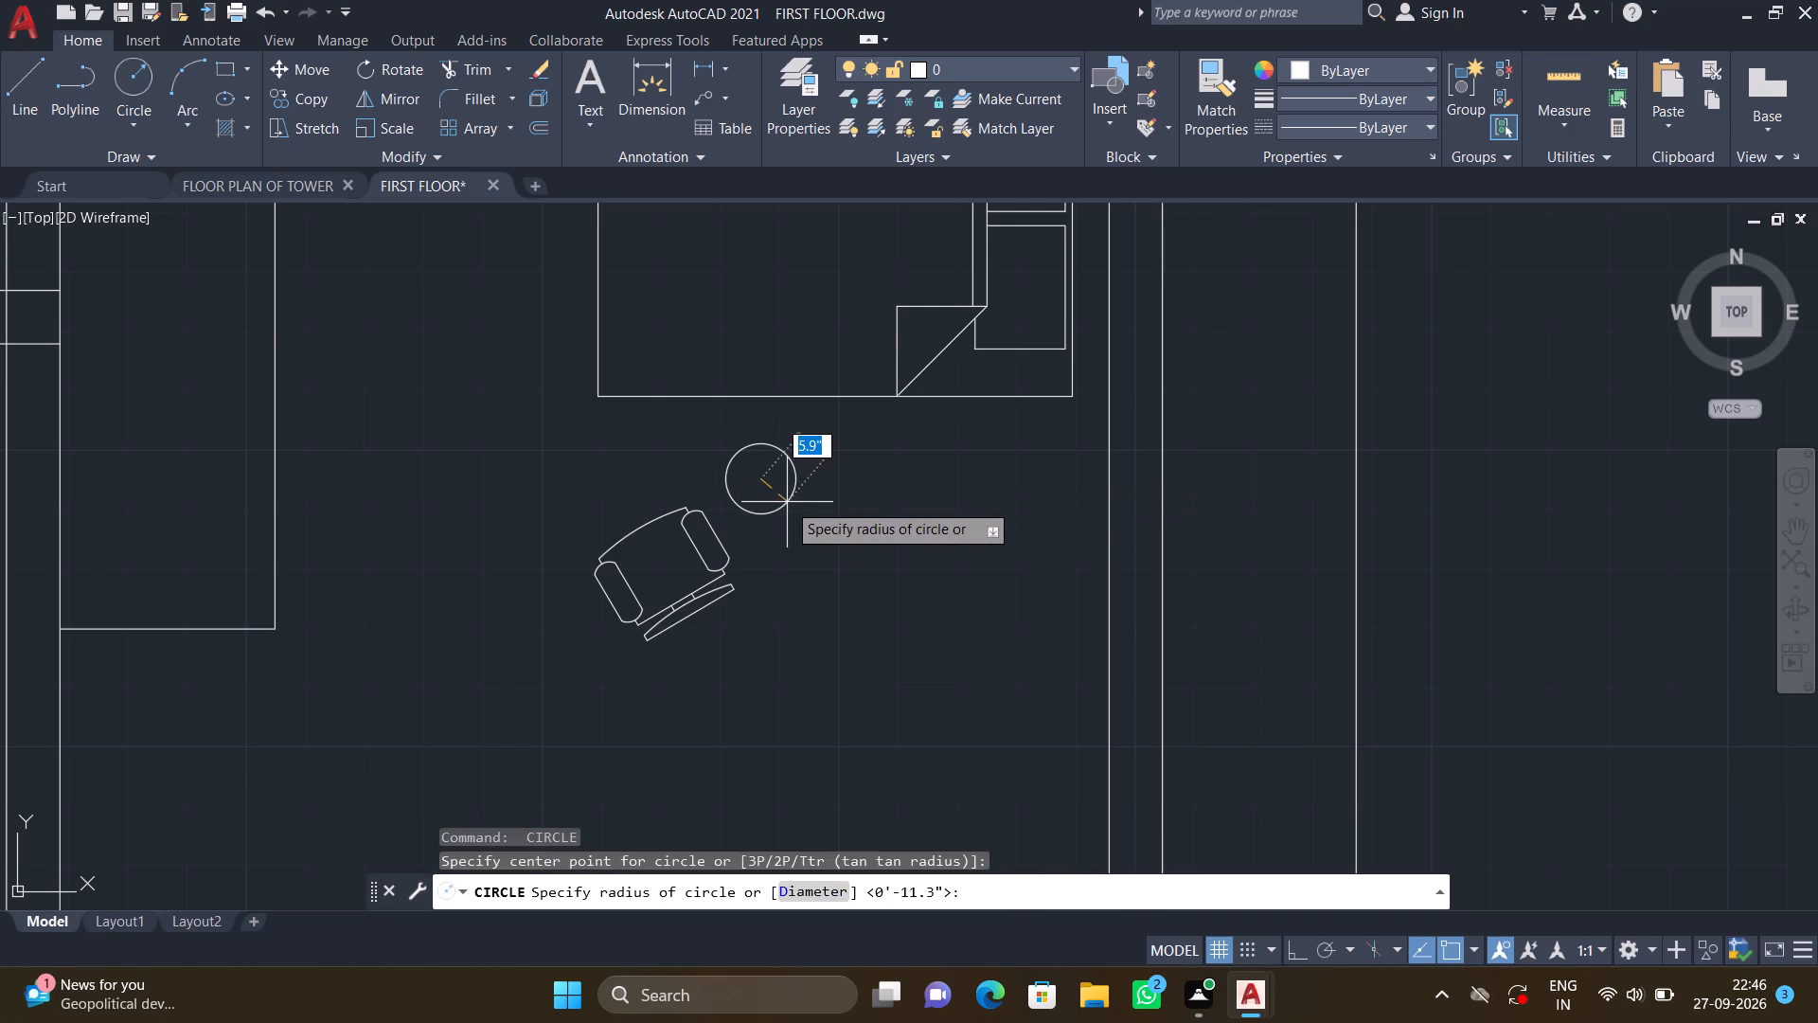
pyautogui.click(787, 502)
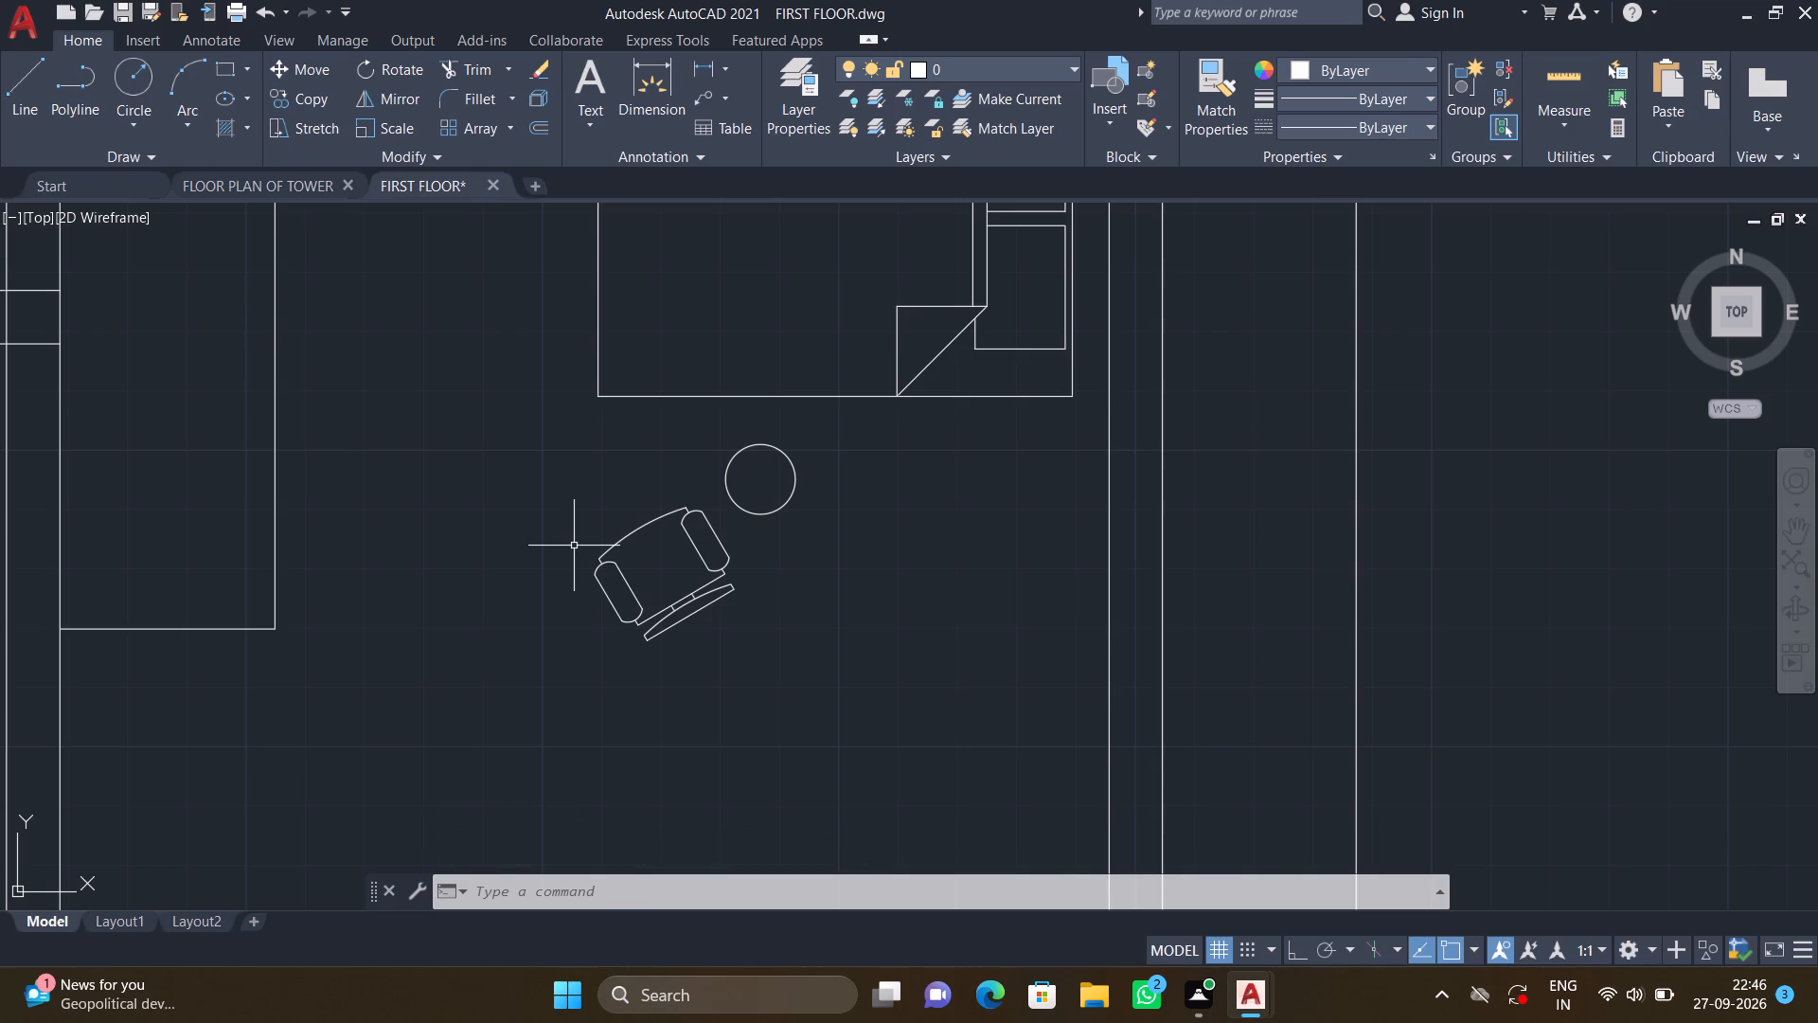
# Draw a nearly square rectangle about 1' wide as a bedside table below the pillow end of the middle-left bedroom's bed.
pyautogui.scroll(-2, 482, 566)
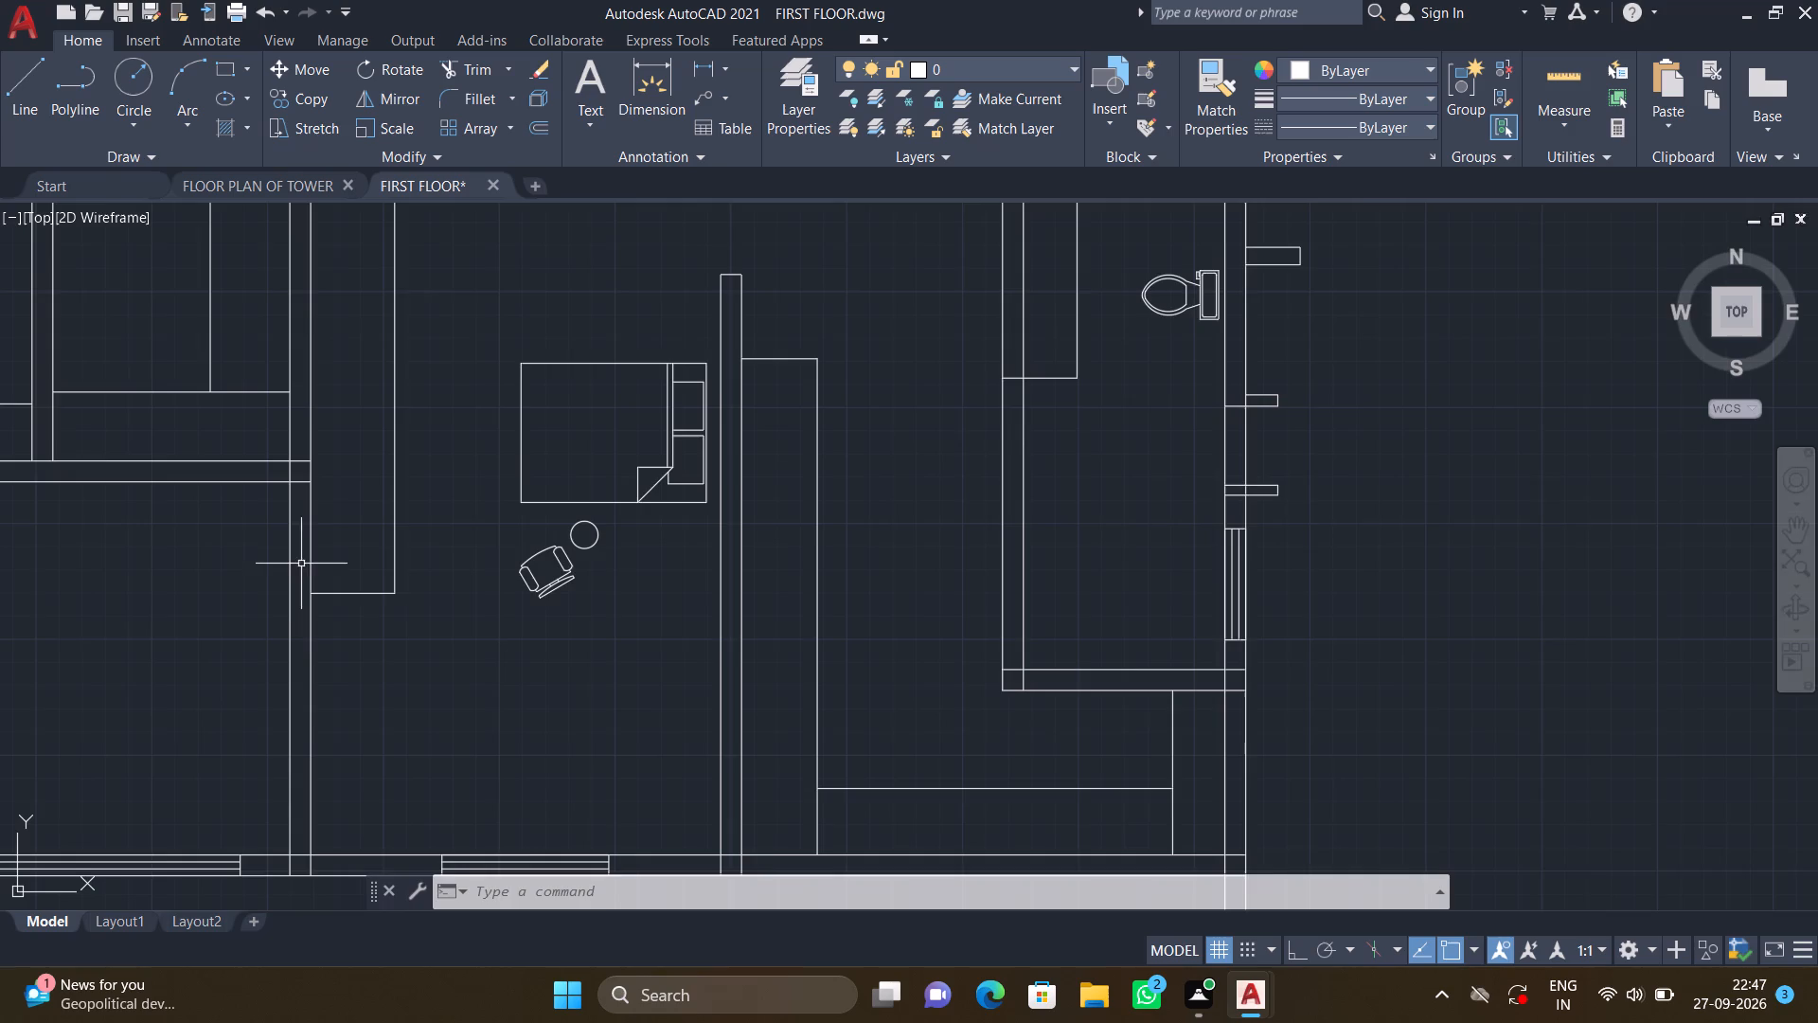
pyautogui.moveTo(312, 555); pyautogui.dragTo(693, 620, button='middle')
pyautogui.scroll(-3, 696, 621)
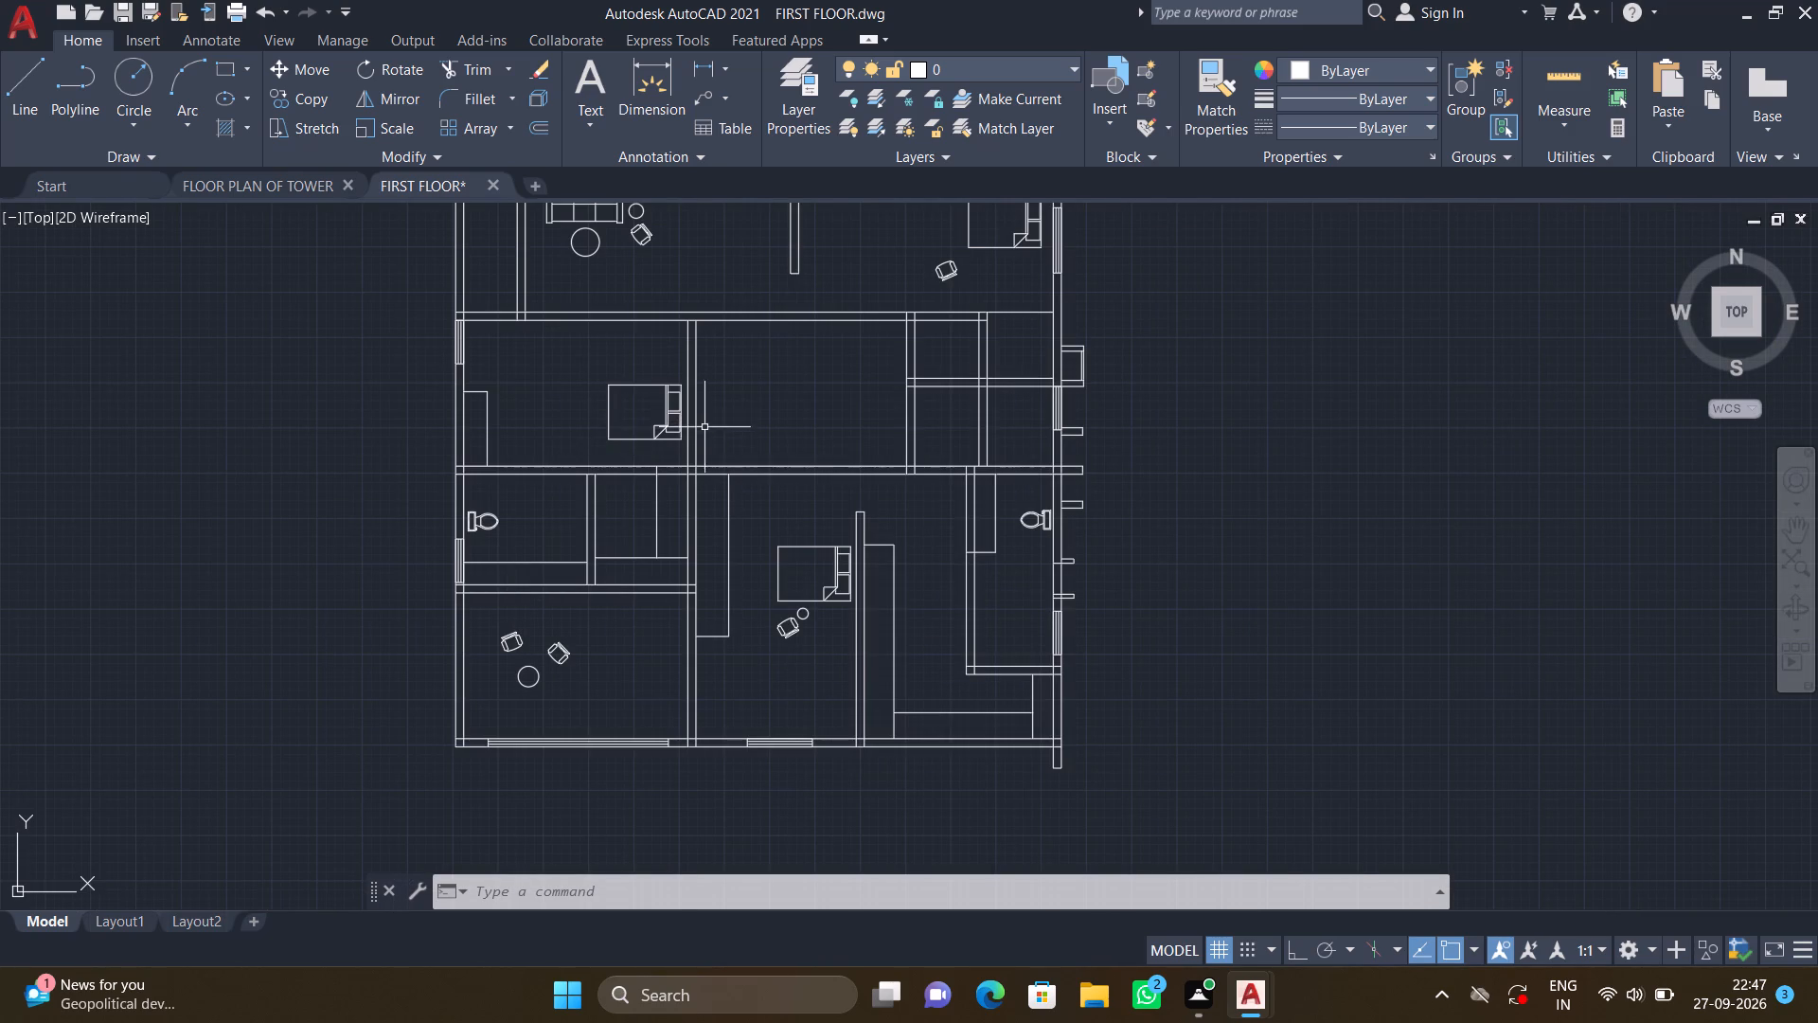
pyautogui.scroll(5, 685, 454)
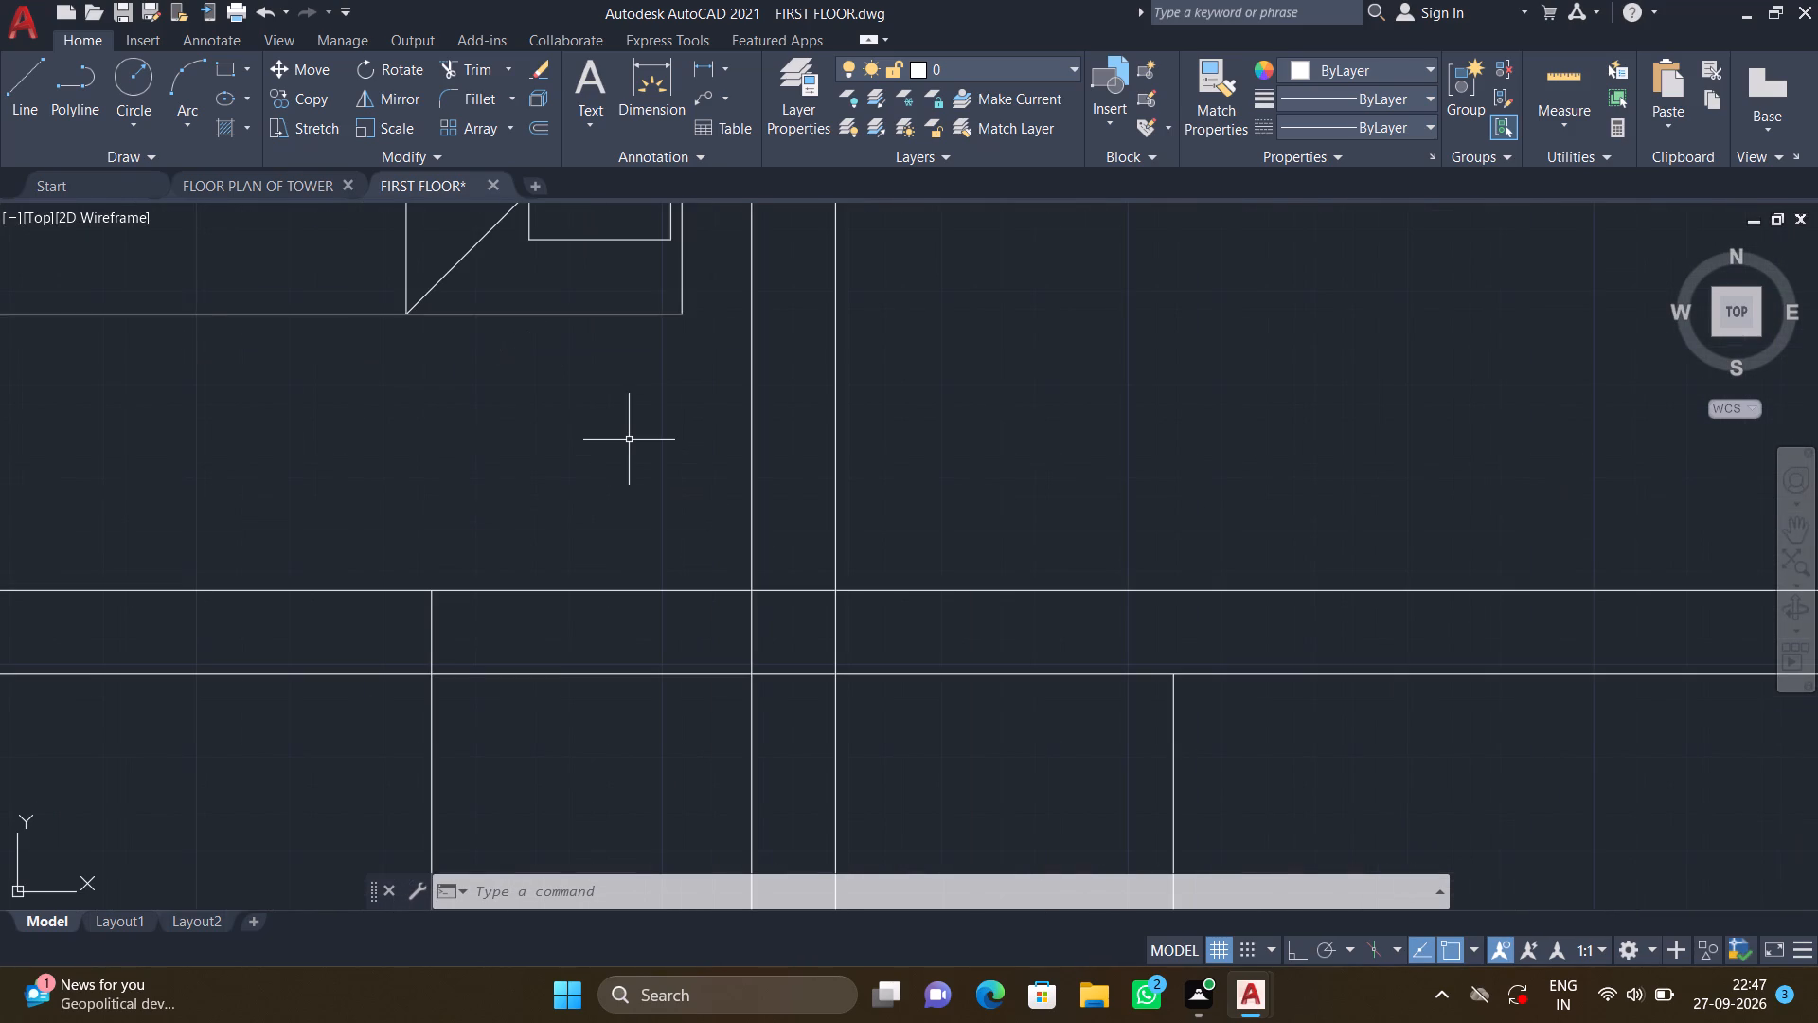
pyautogui.press('r')
pyautogui.write('ec')
pyautogui.press('Return')
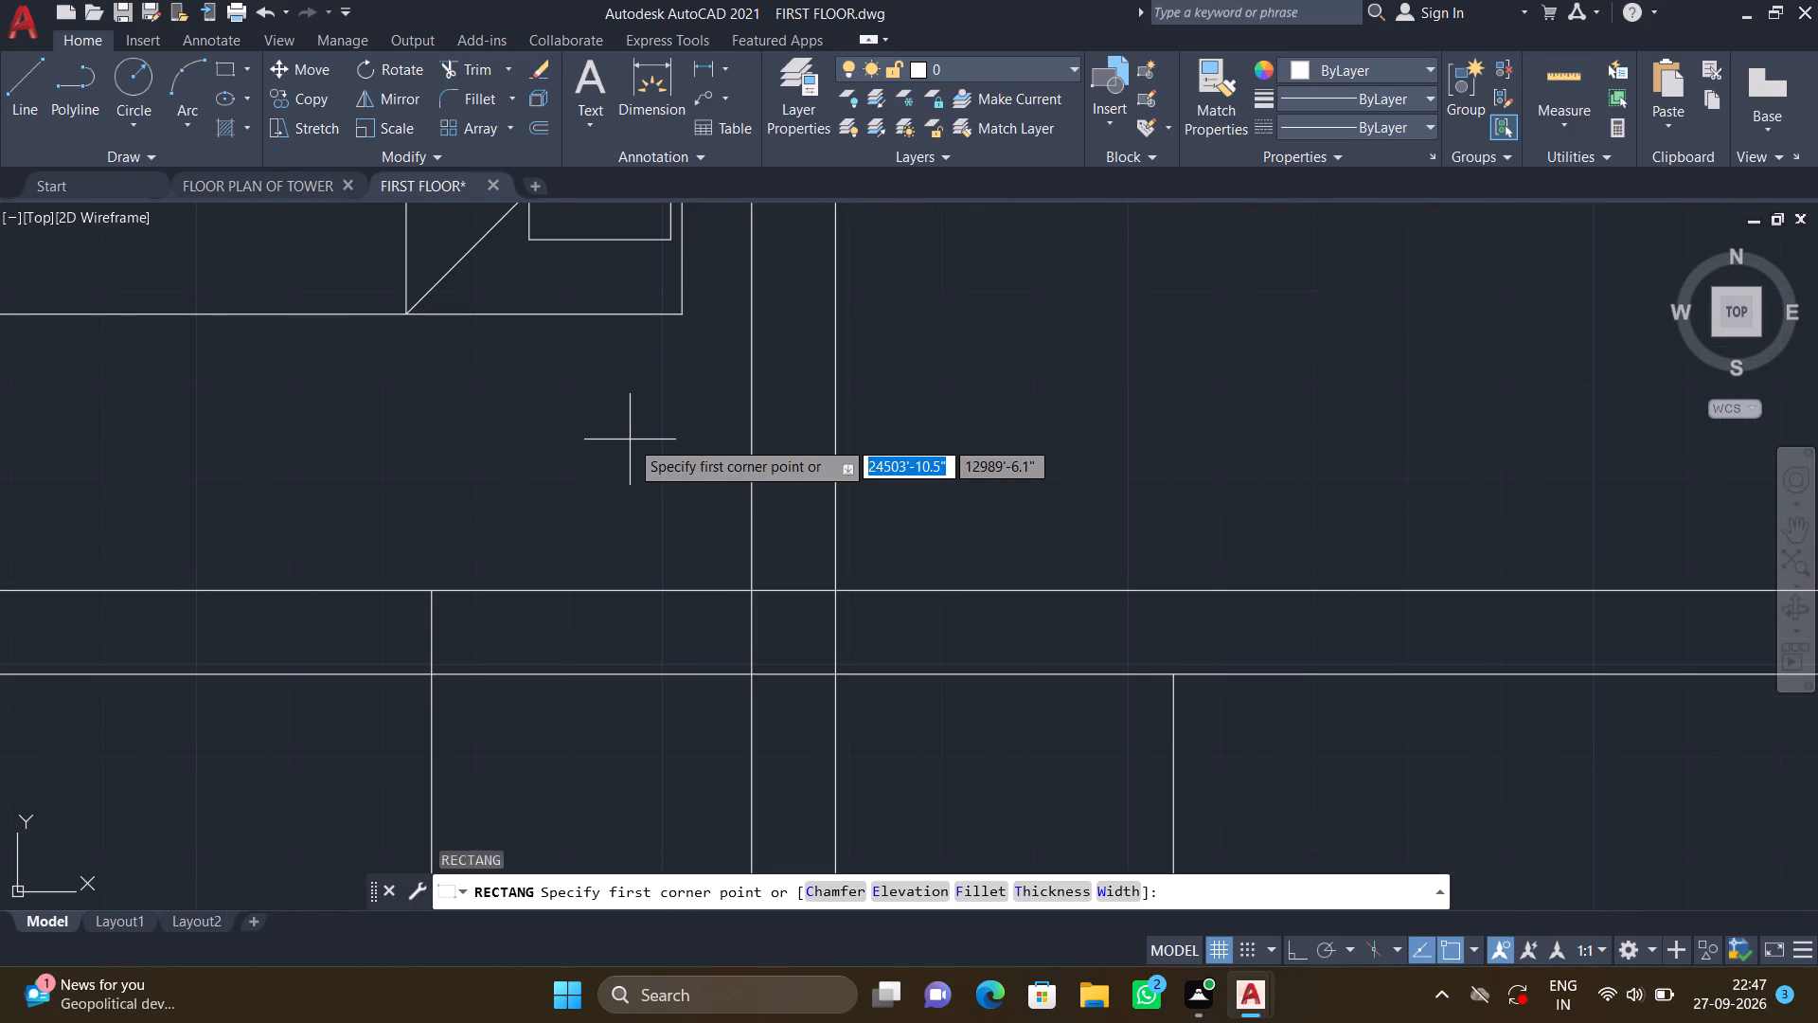
pyautogui.click(562, 362)
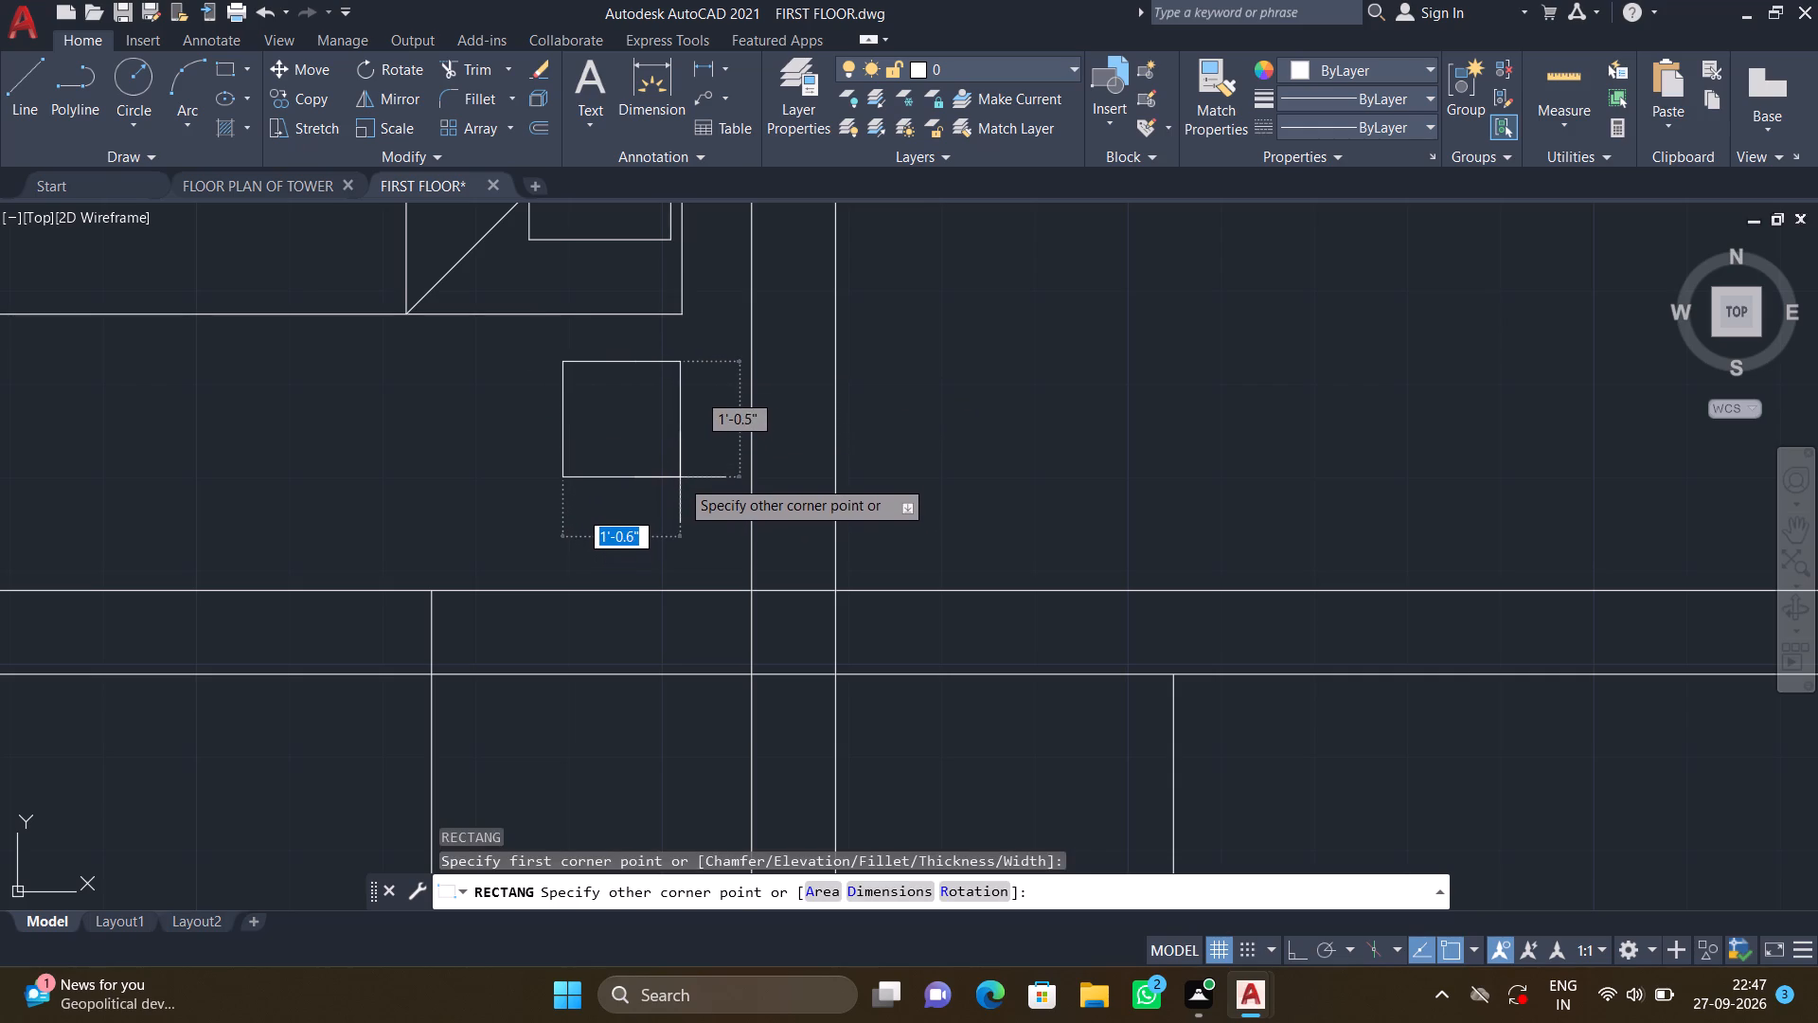
pyautogui.click(682, 468)
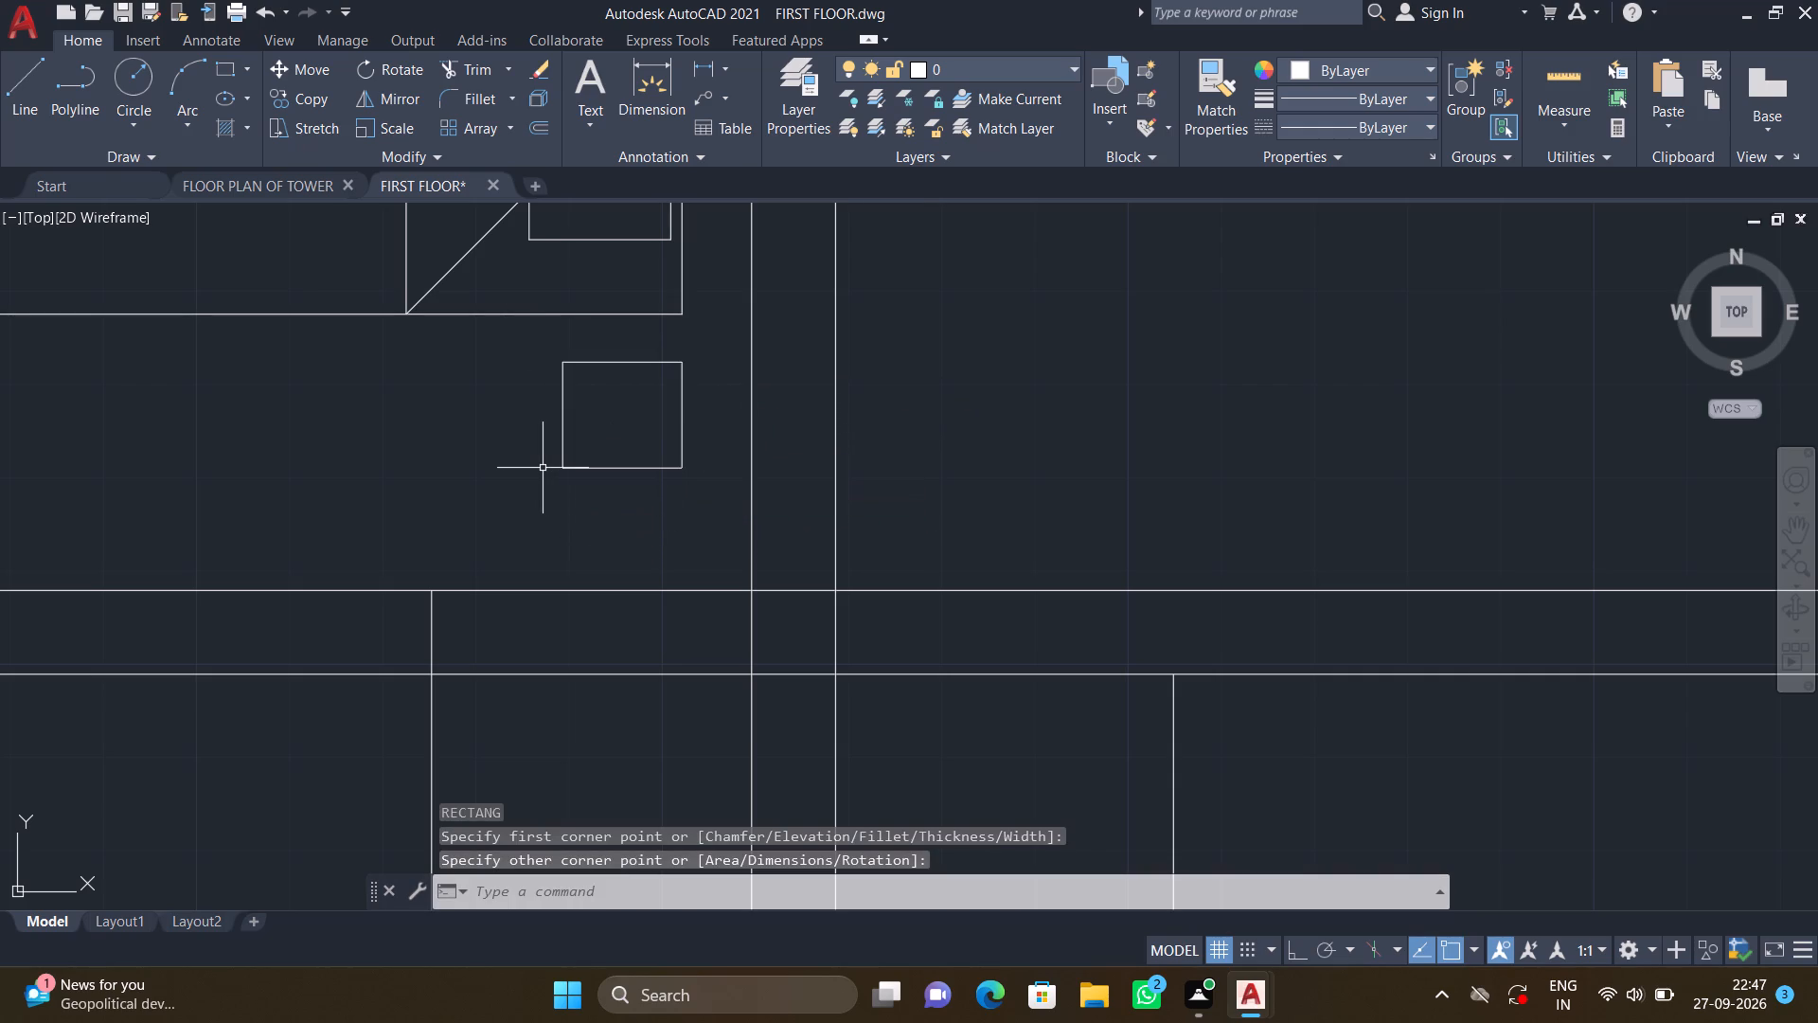
# Draw a circle of about 7" radius as a bedside table below the pillow end of the lower-middle bedroom's bed.
pyautogui.scroll(-4, 473, 473)
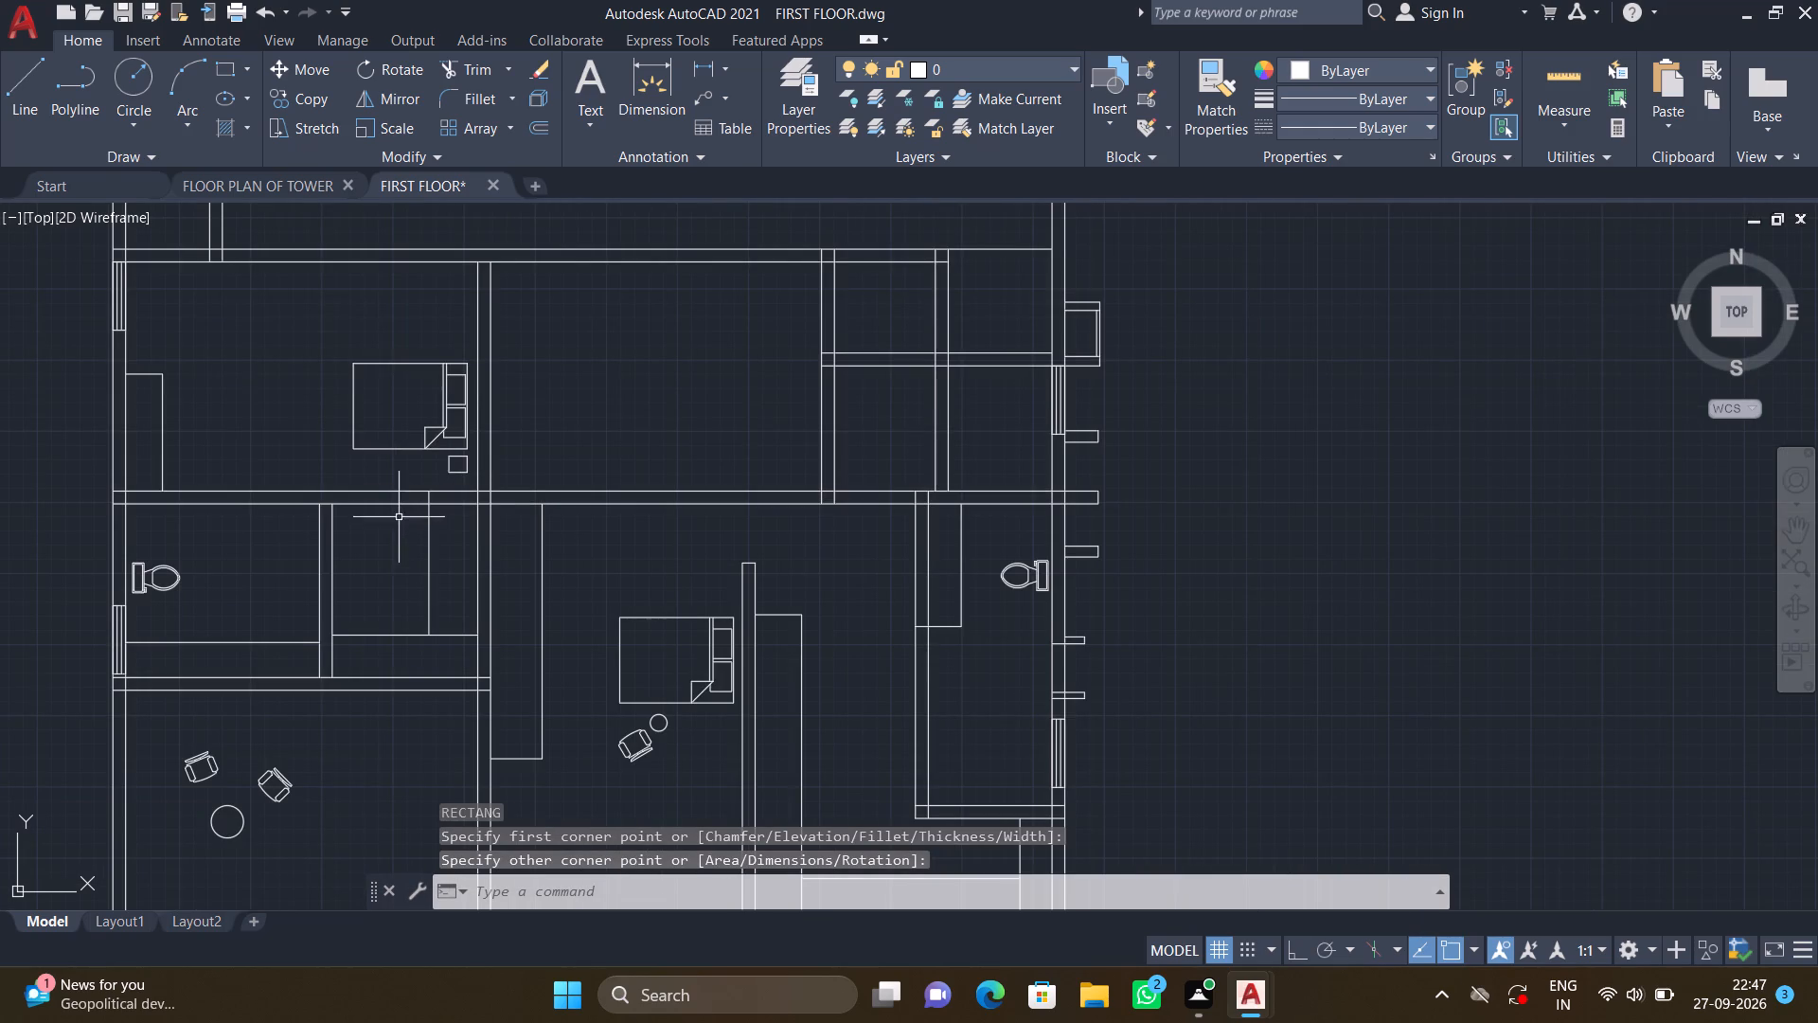
pyautogui.moveTo(396, 548); pyautogui.dragTo(389, 498, button='middle')
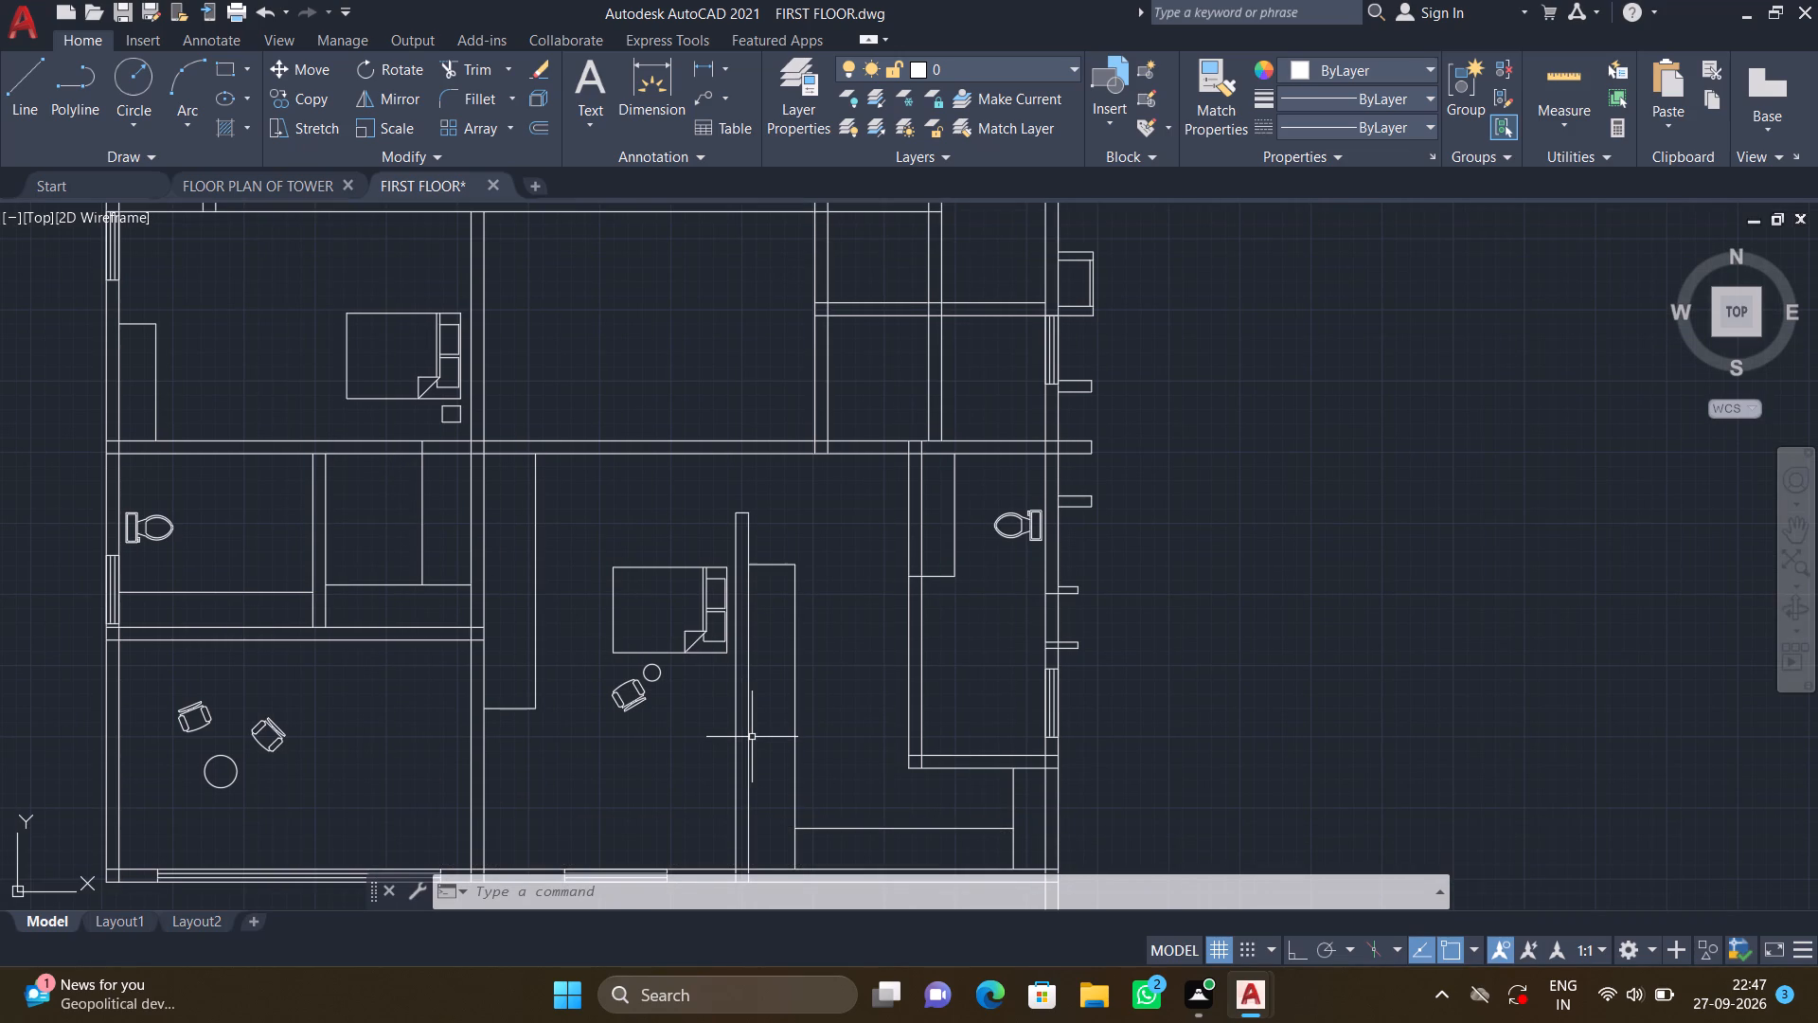
pyautogui.scroll(2, 682, 701)
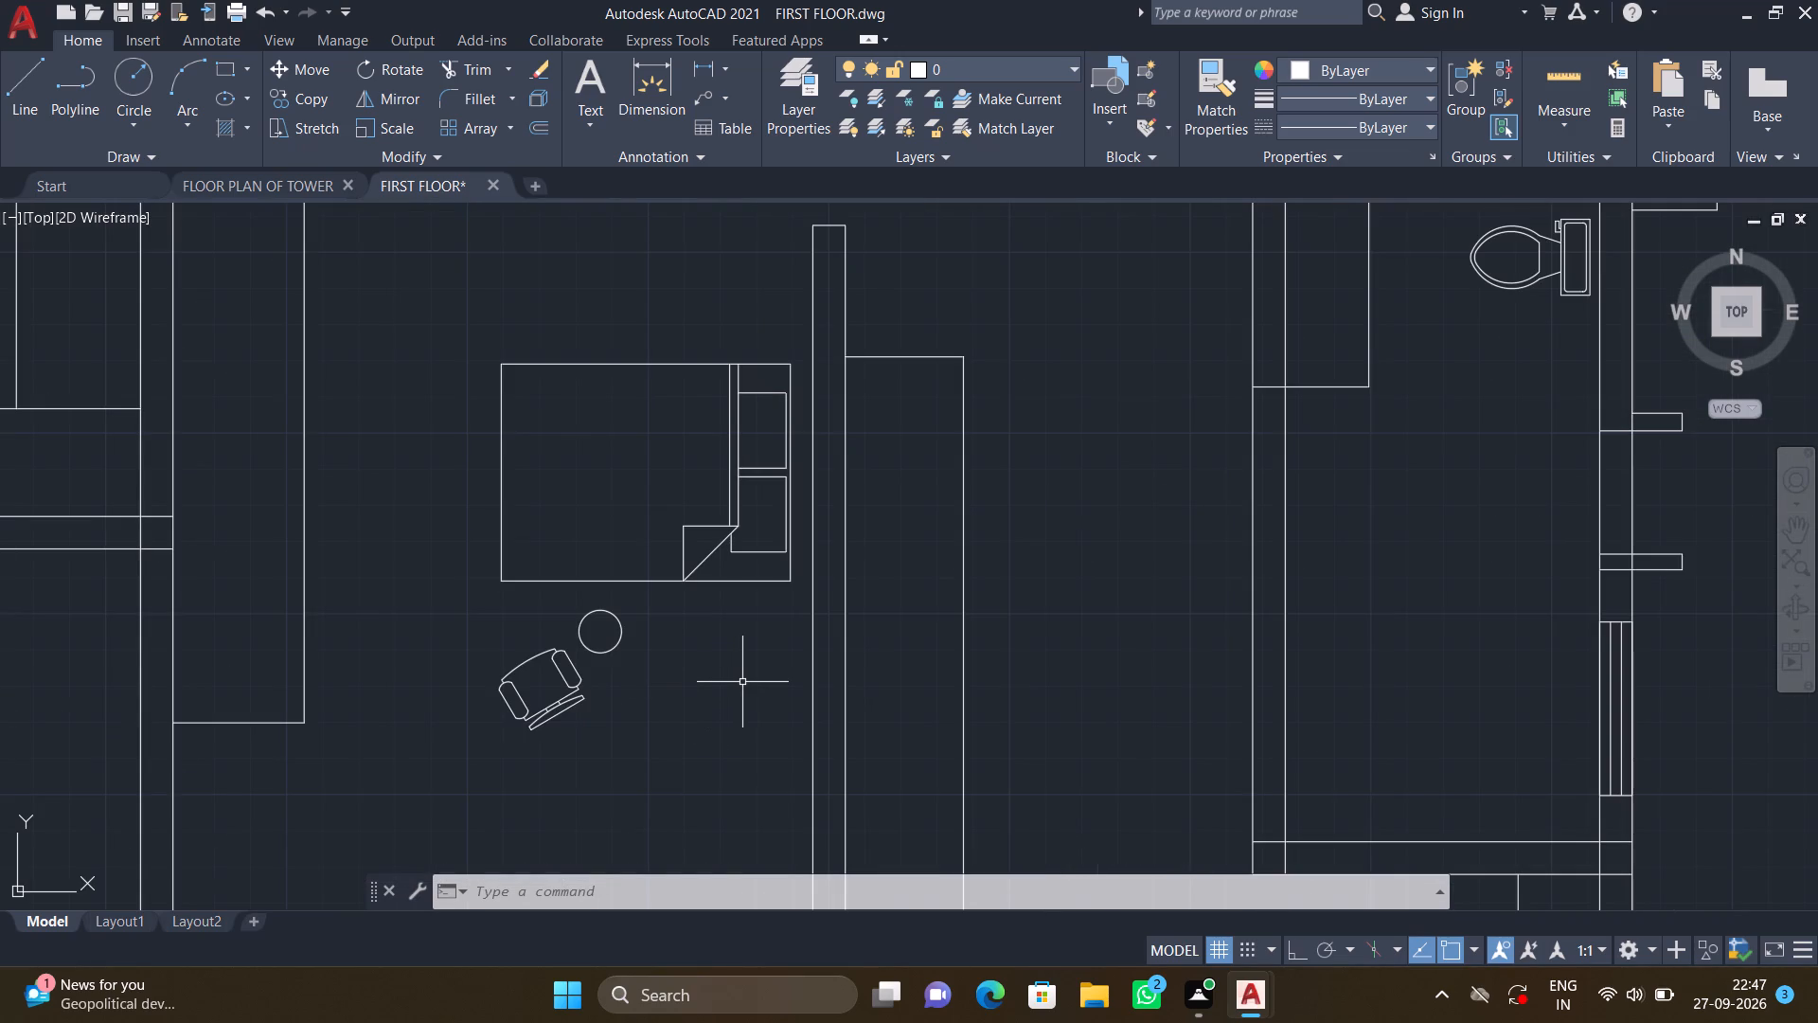
pyautogui.press('c')
pyautogui.press('Return')
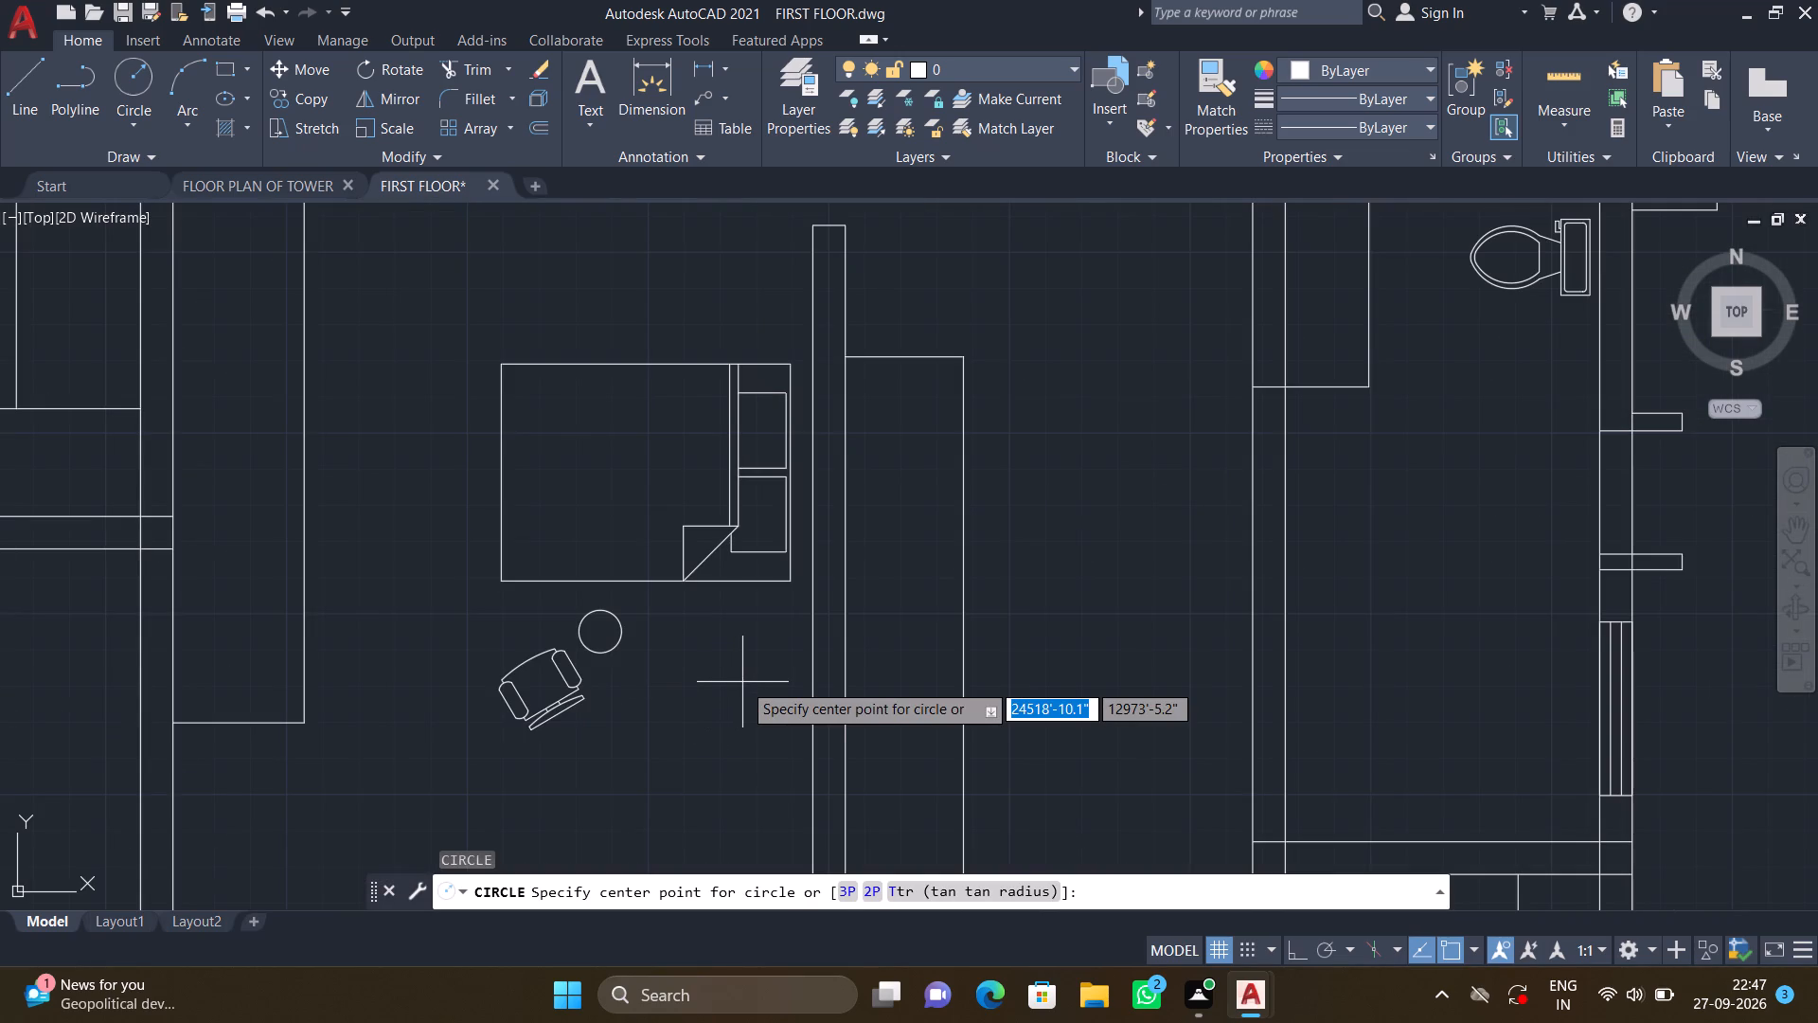
pyautogui.click(760, 632)
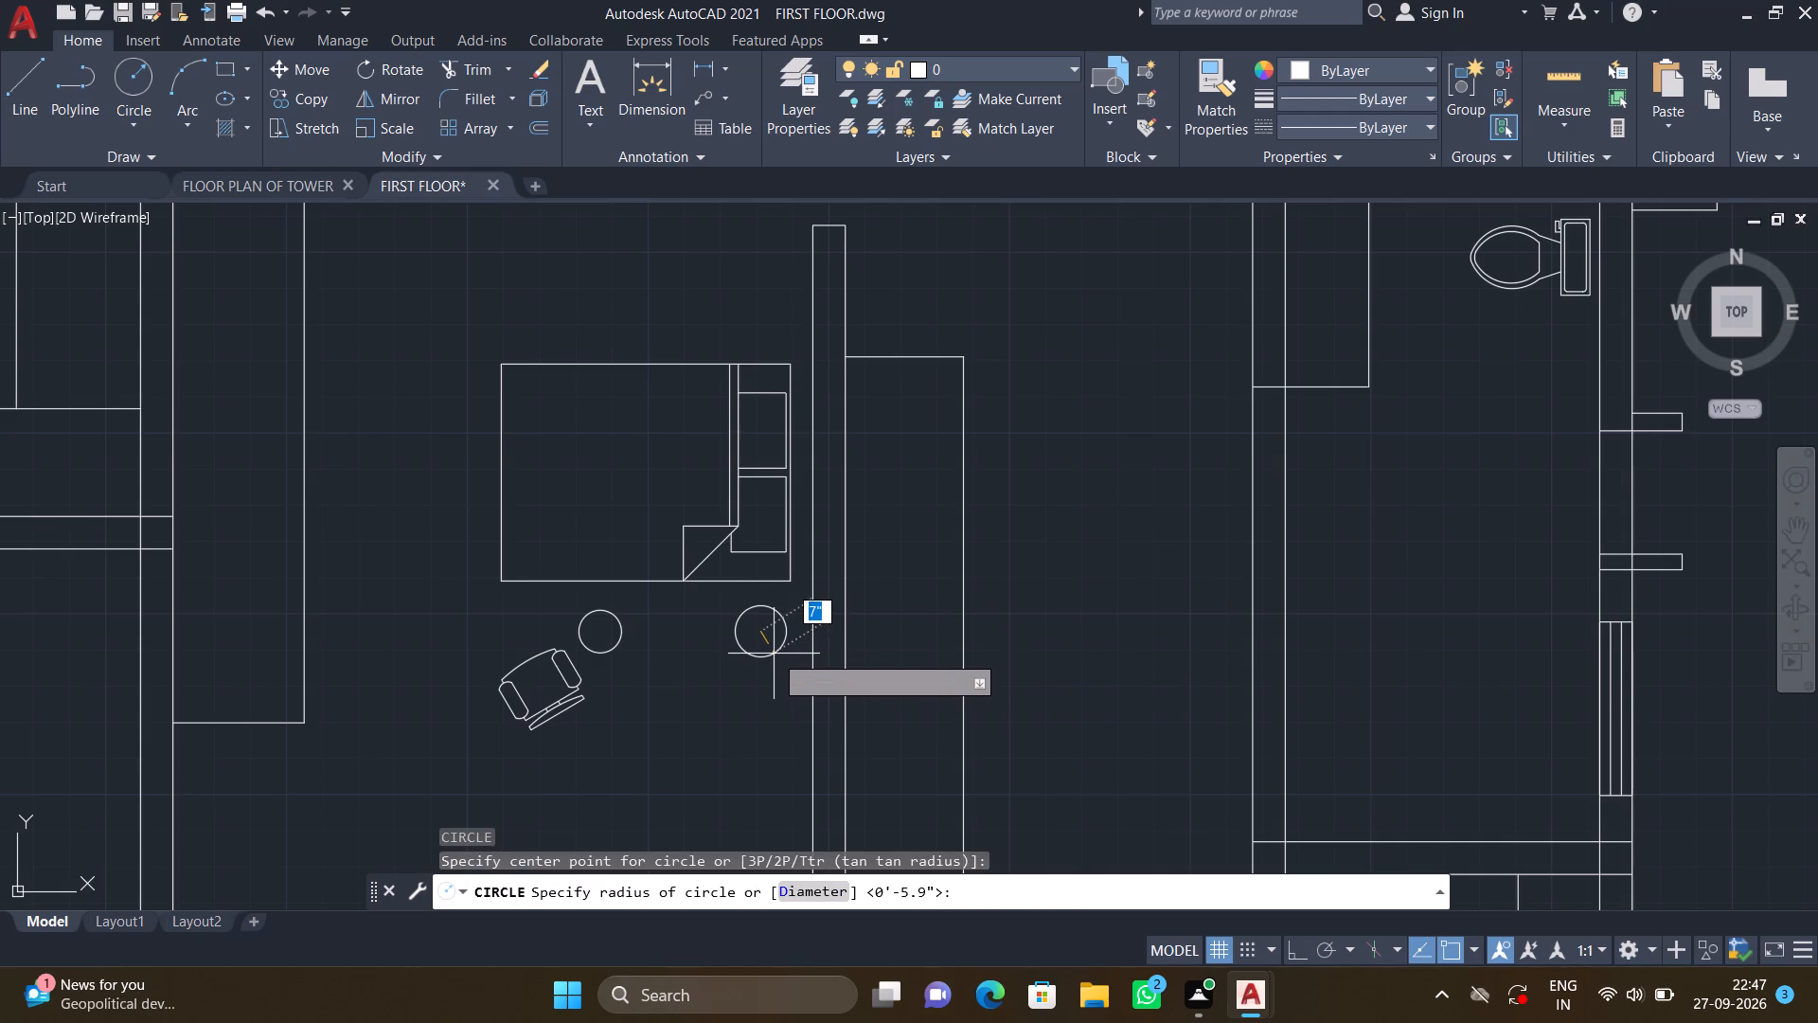
pyautogui.click(774, 654)
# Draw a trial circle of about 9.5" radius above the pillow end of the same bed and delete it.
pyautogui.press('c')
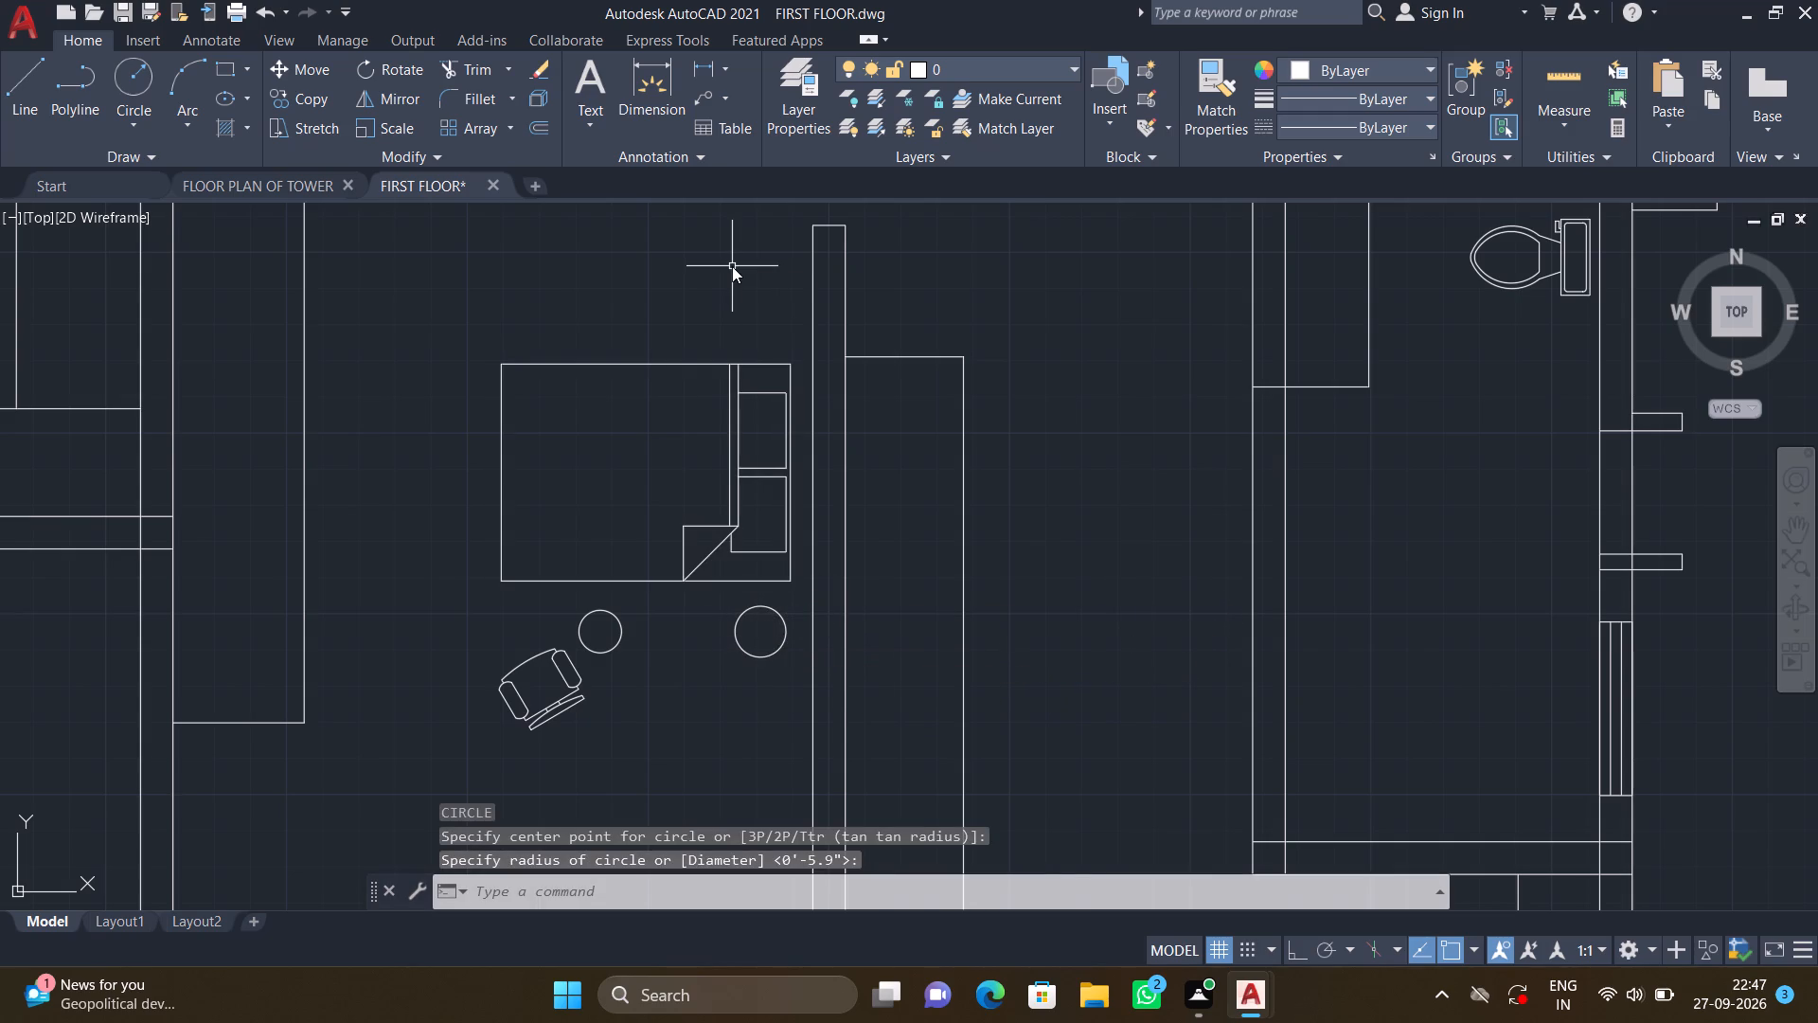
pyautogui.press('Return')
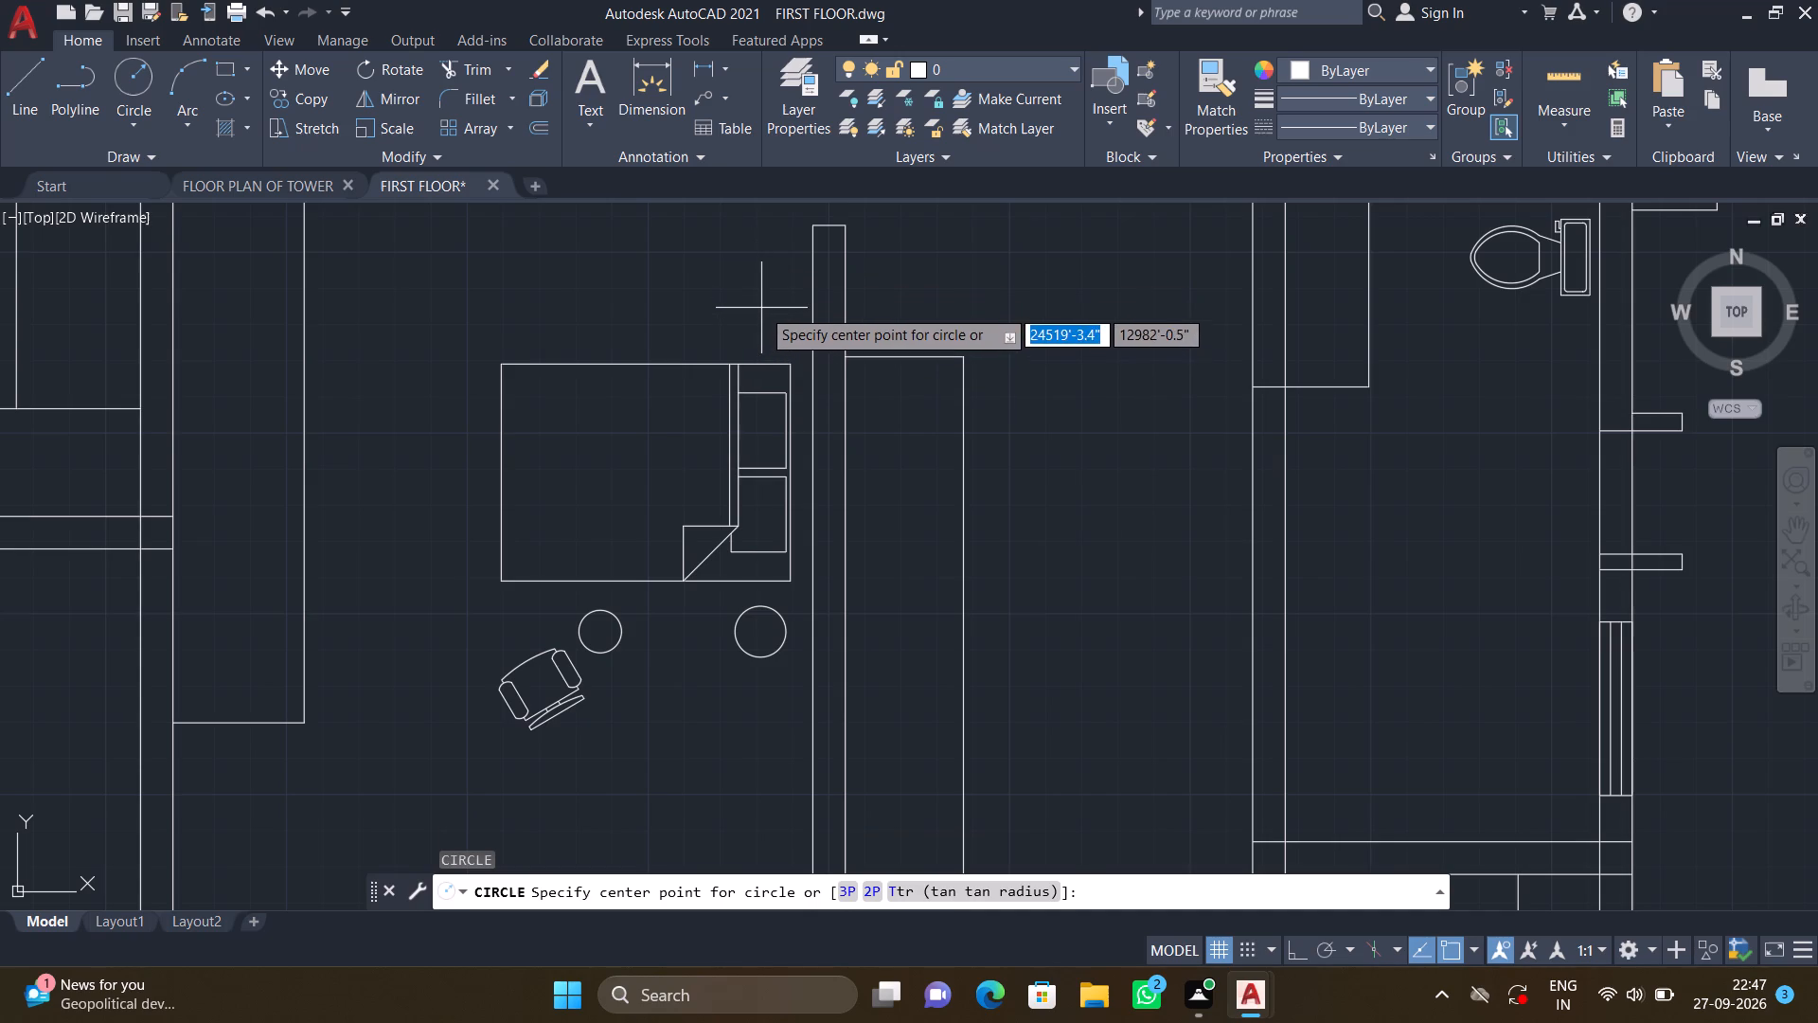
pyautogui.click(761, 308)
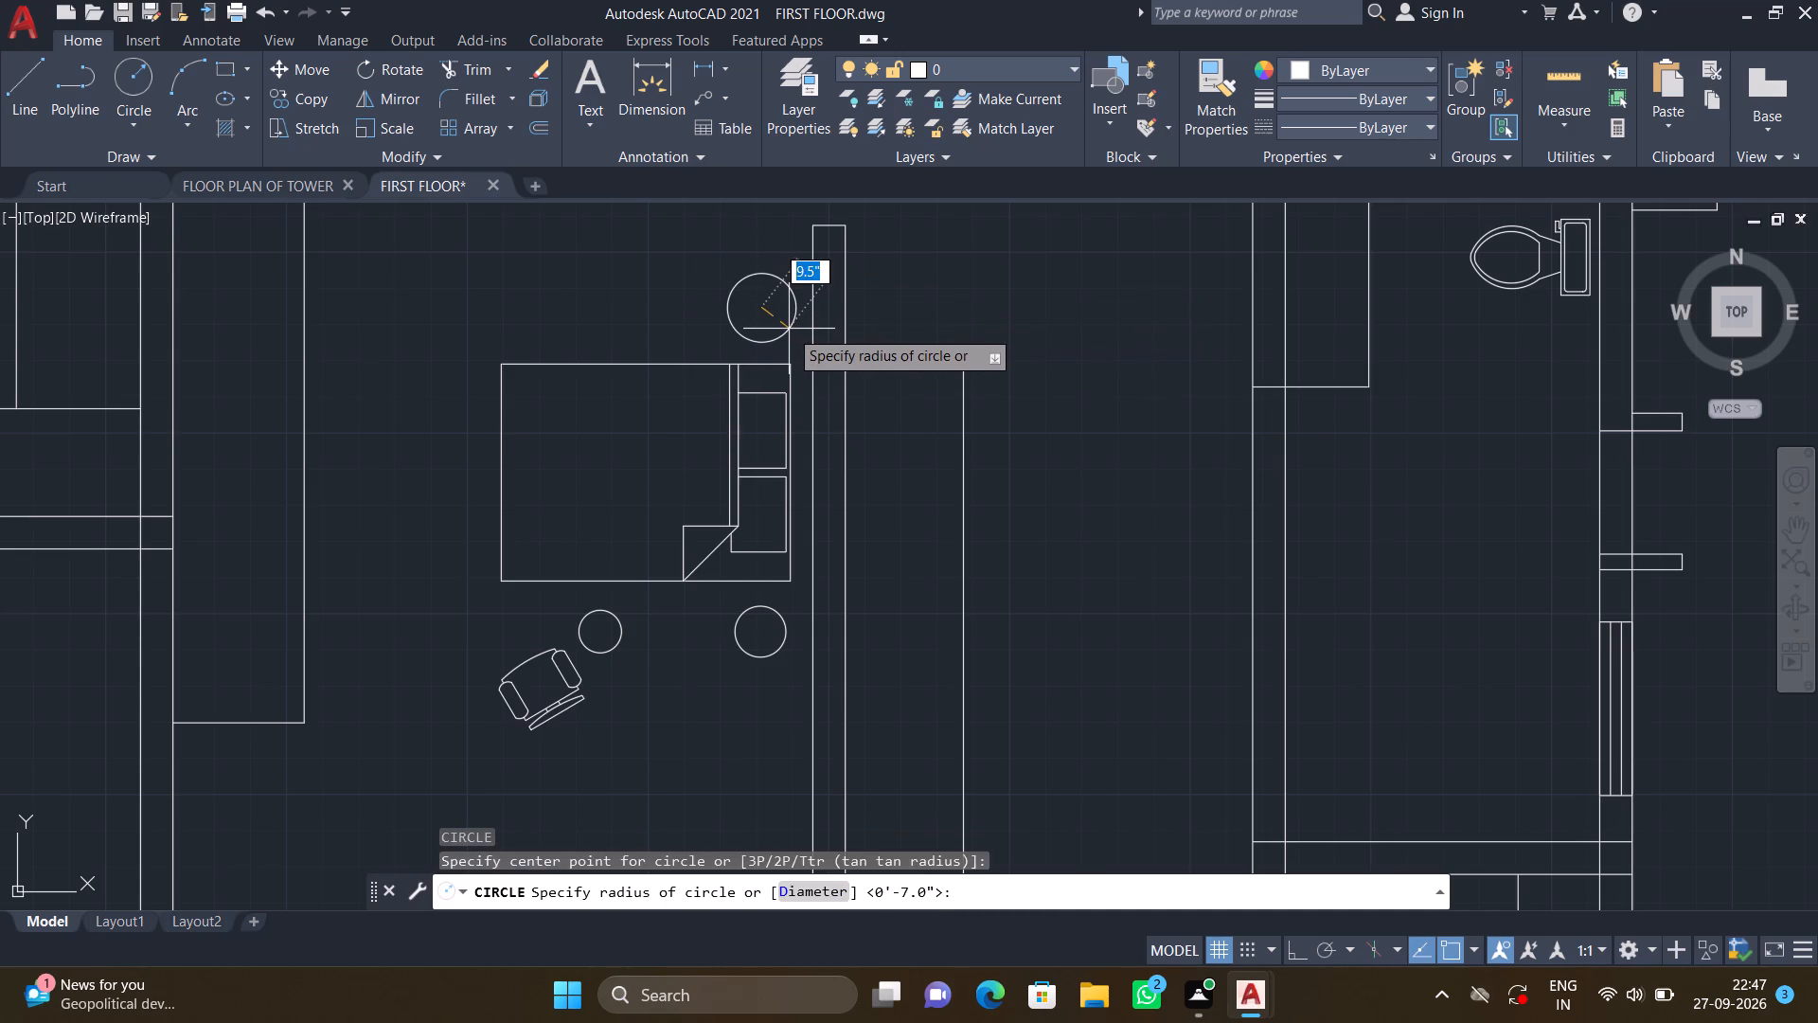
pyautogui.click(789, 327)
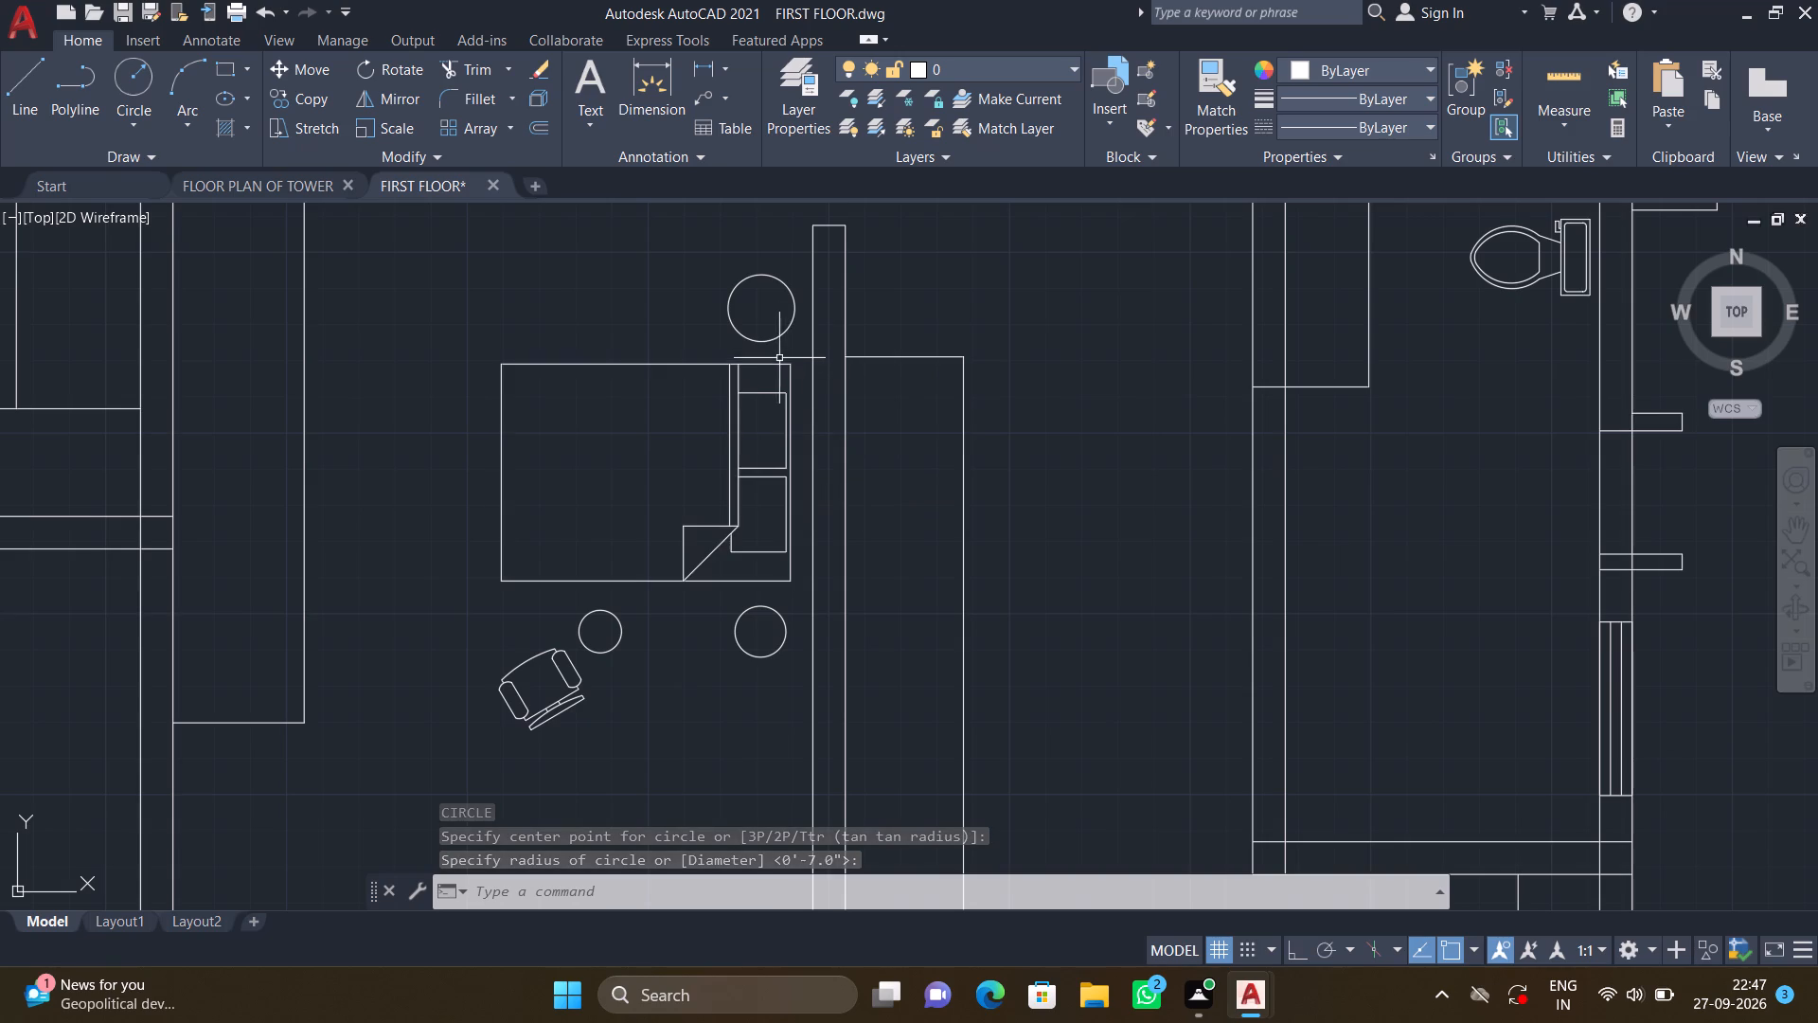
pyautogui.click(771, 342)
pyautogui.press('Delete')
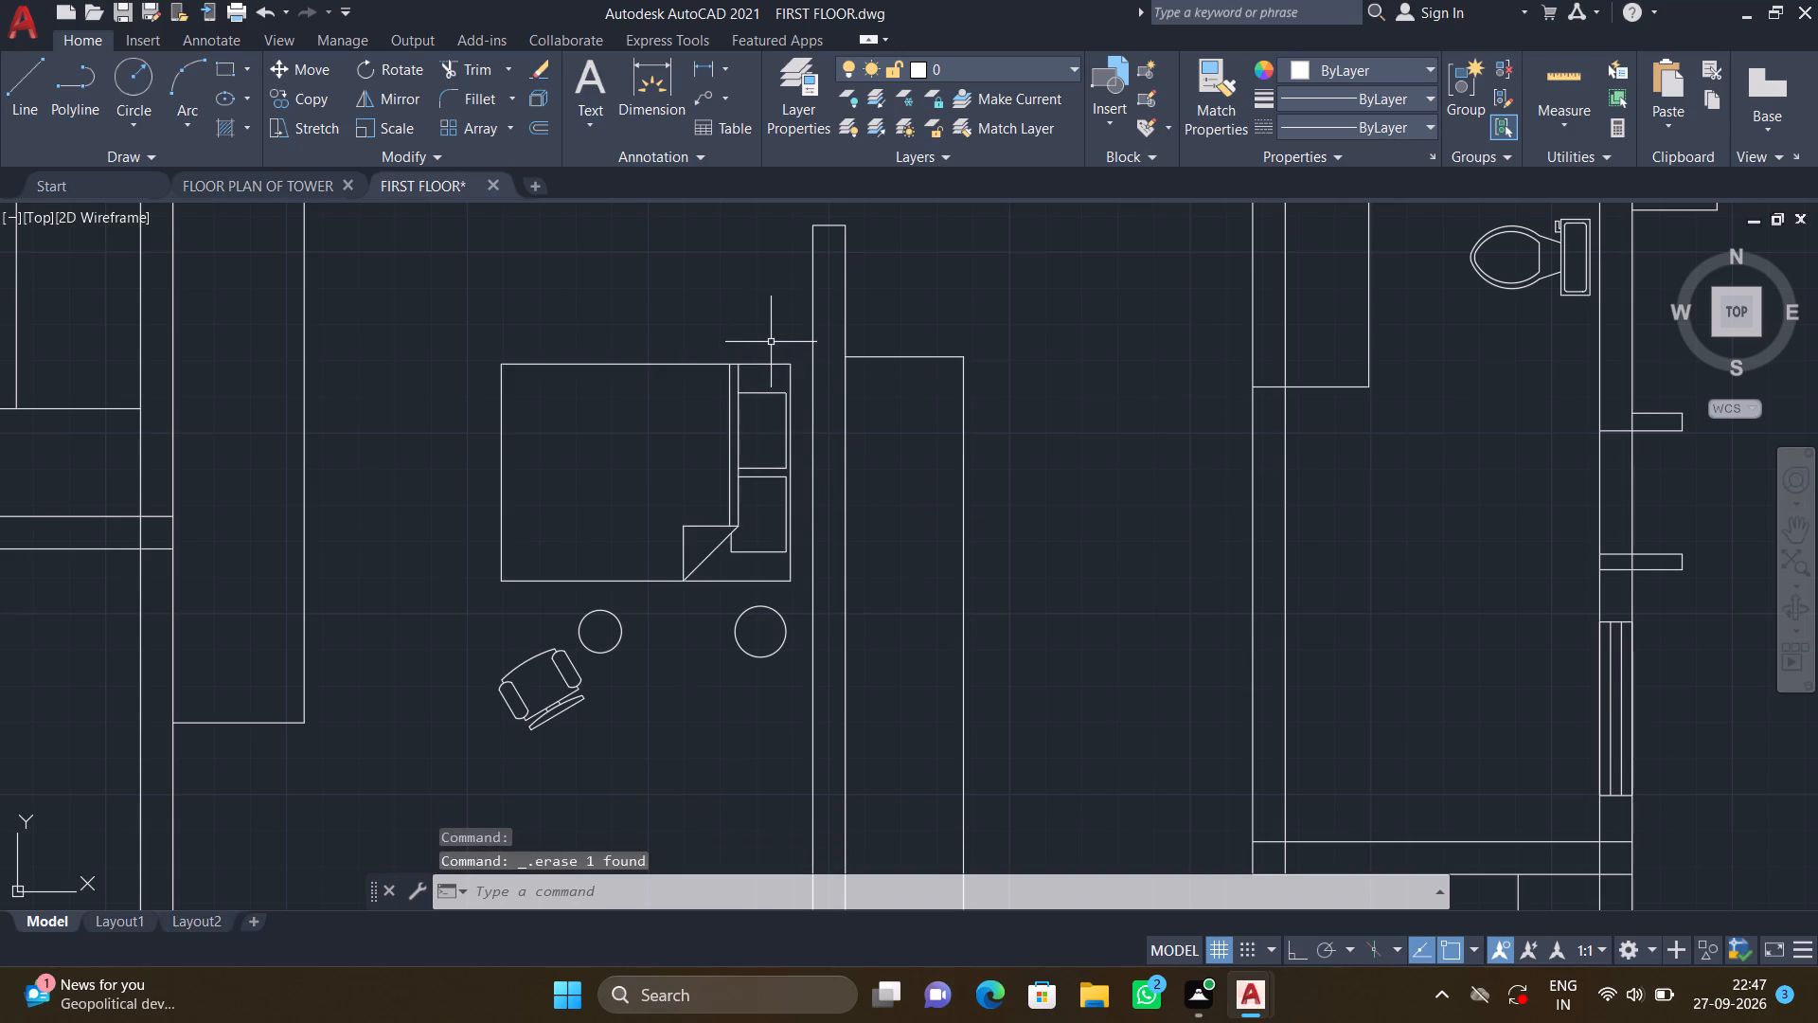
# Copy the 7" radius bedside circle from its centre to above the bed's pillow end, about 7'-6" straight up.
pyautogui.write('co')
pyautogui.press('Return')
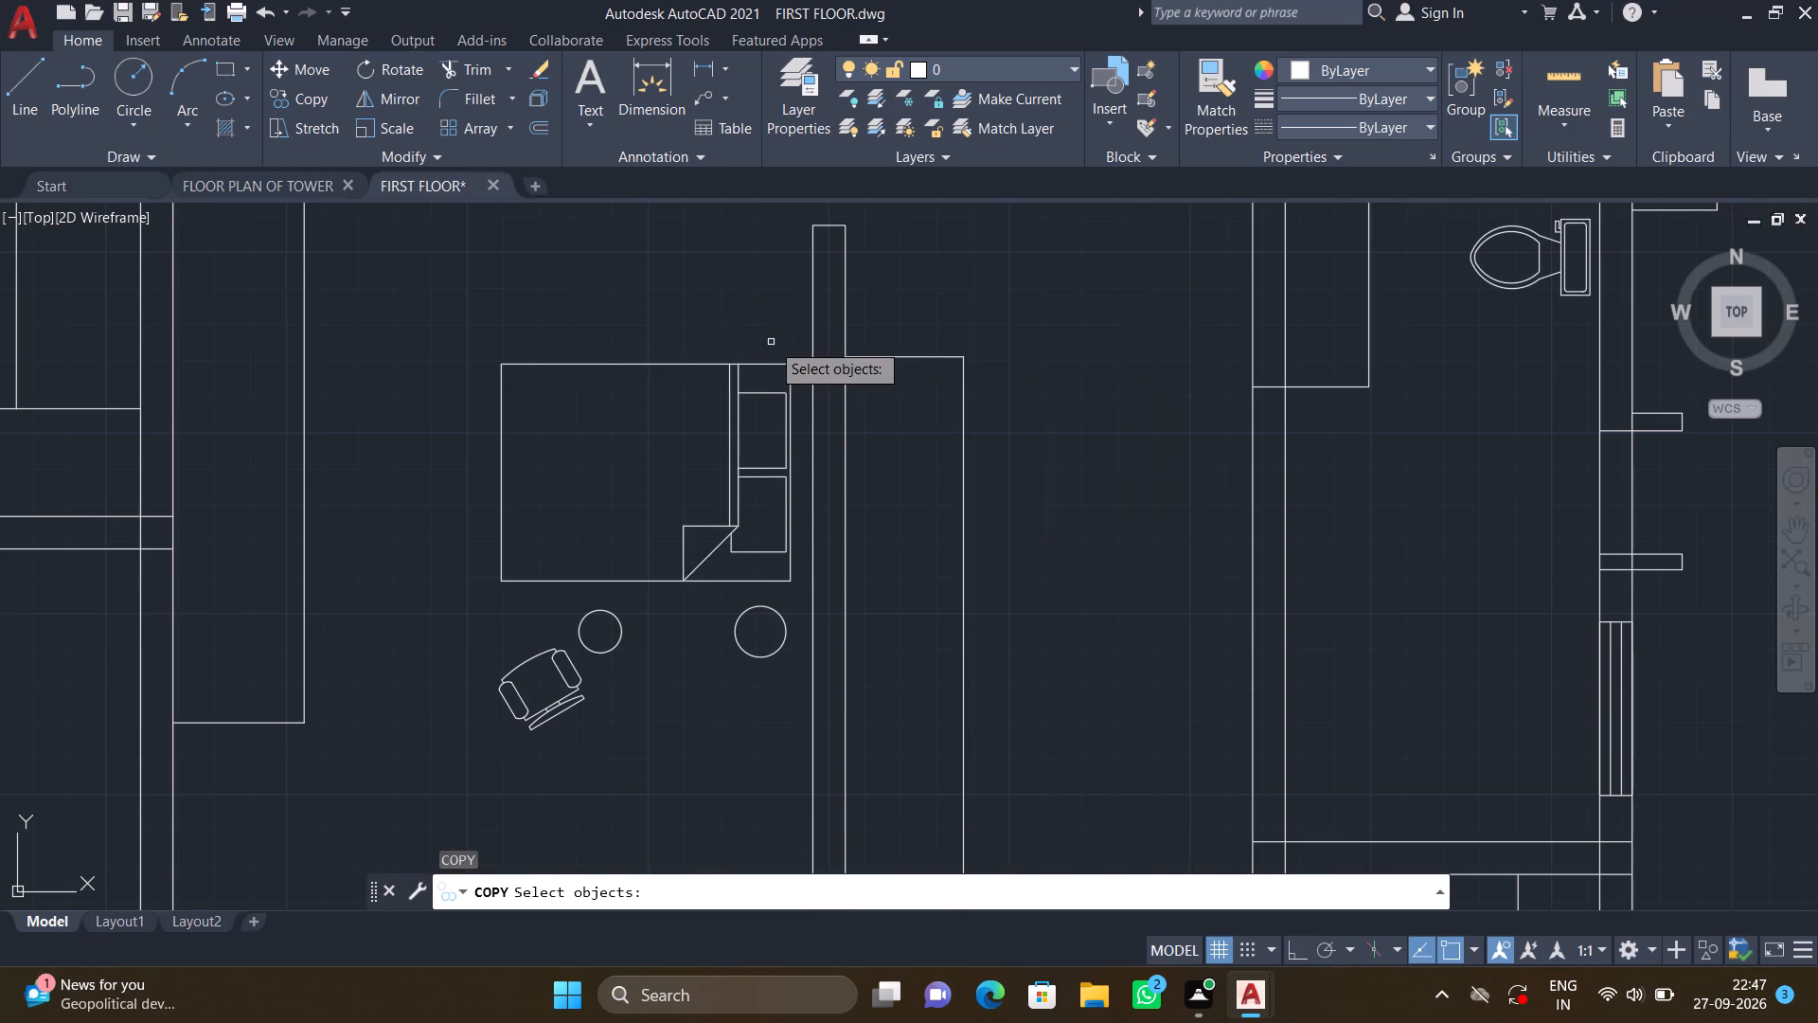
pyautogui.click(766, 655)
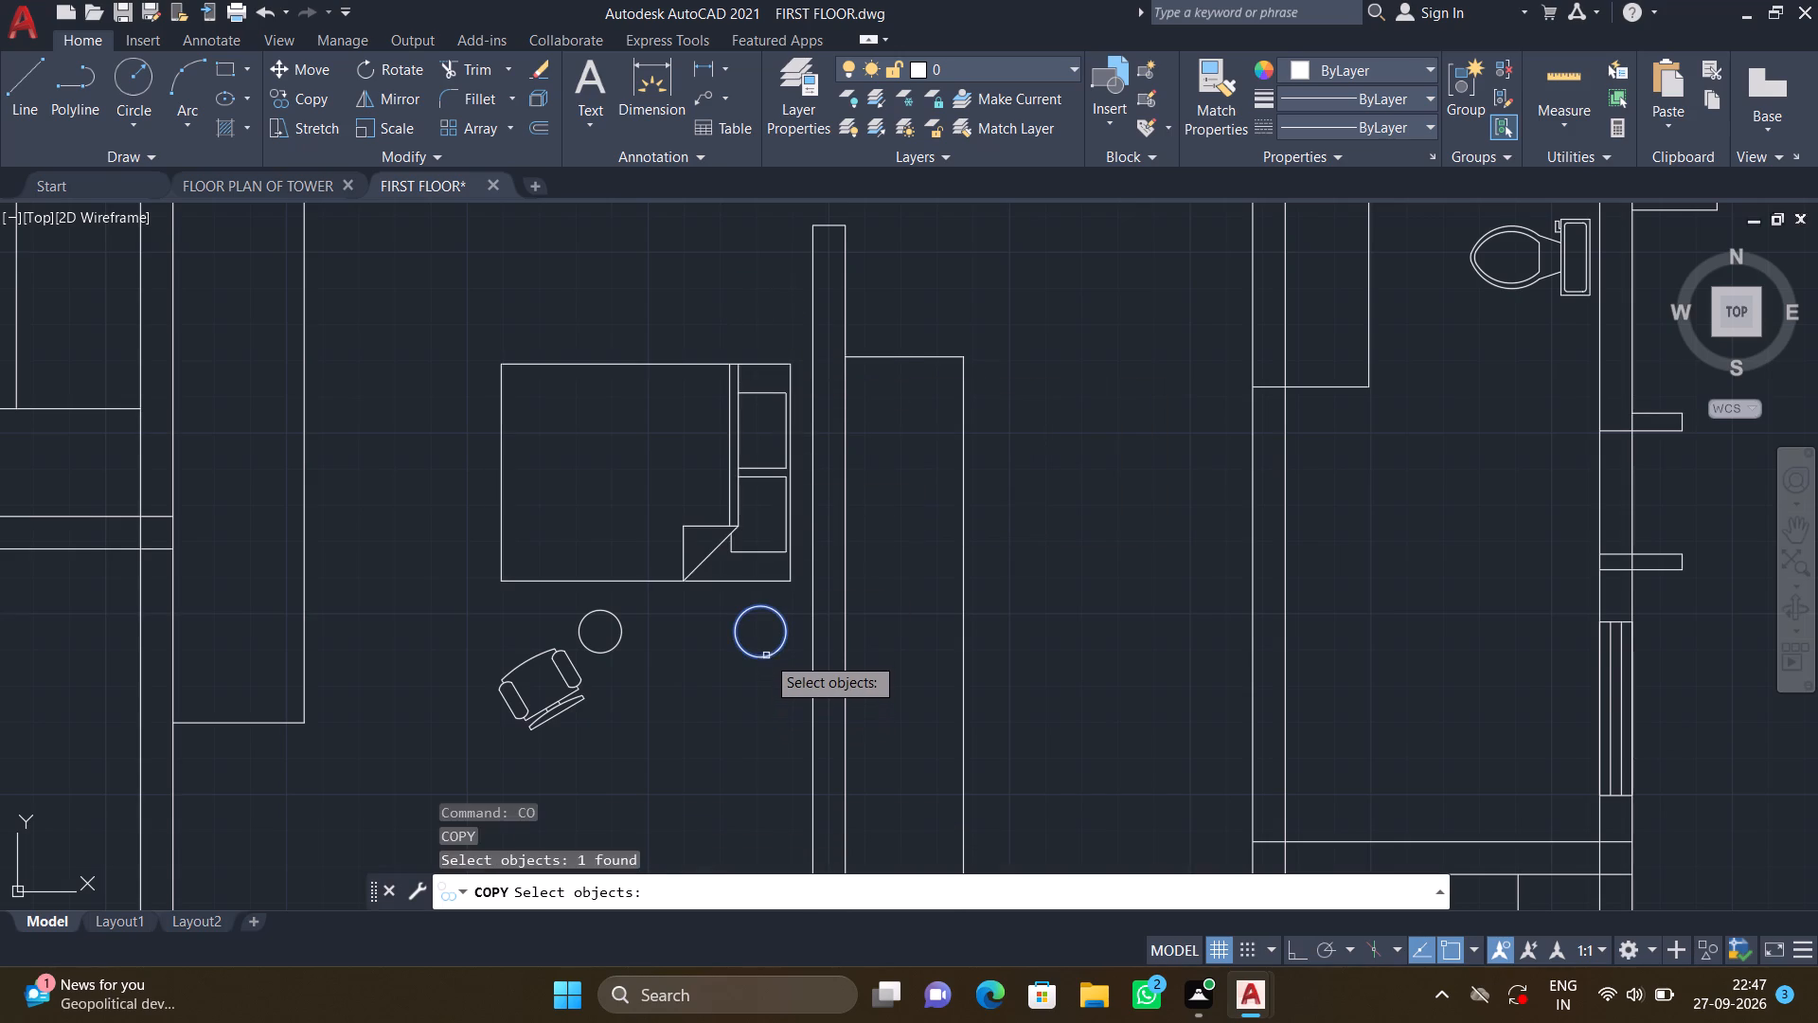
pyautogui.press('Return')
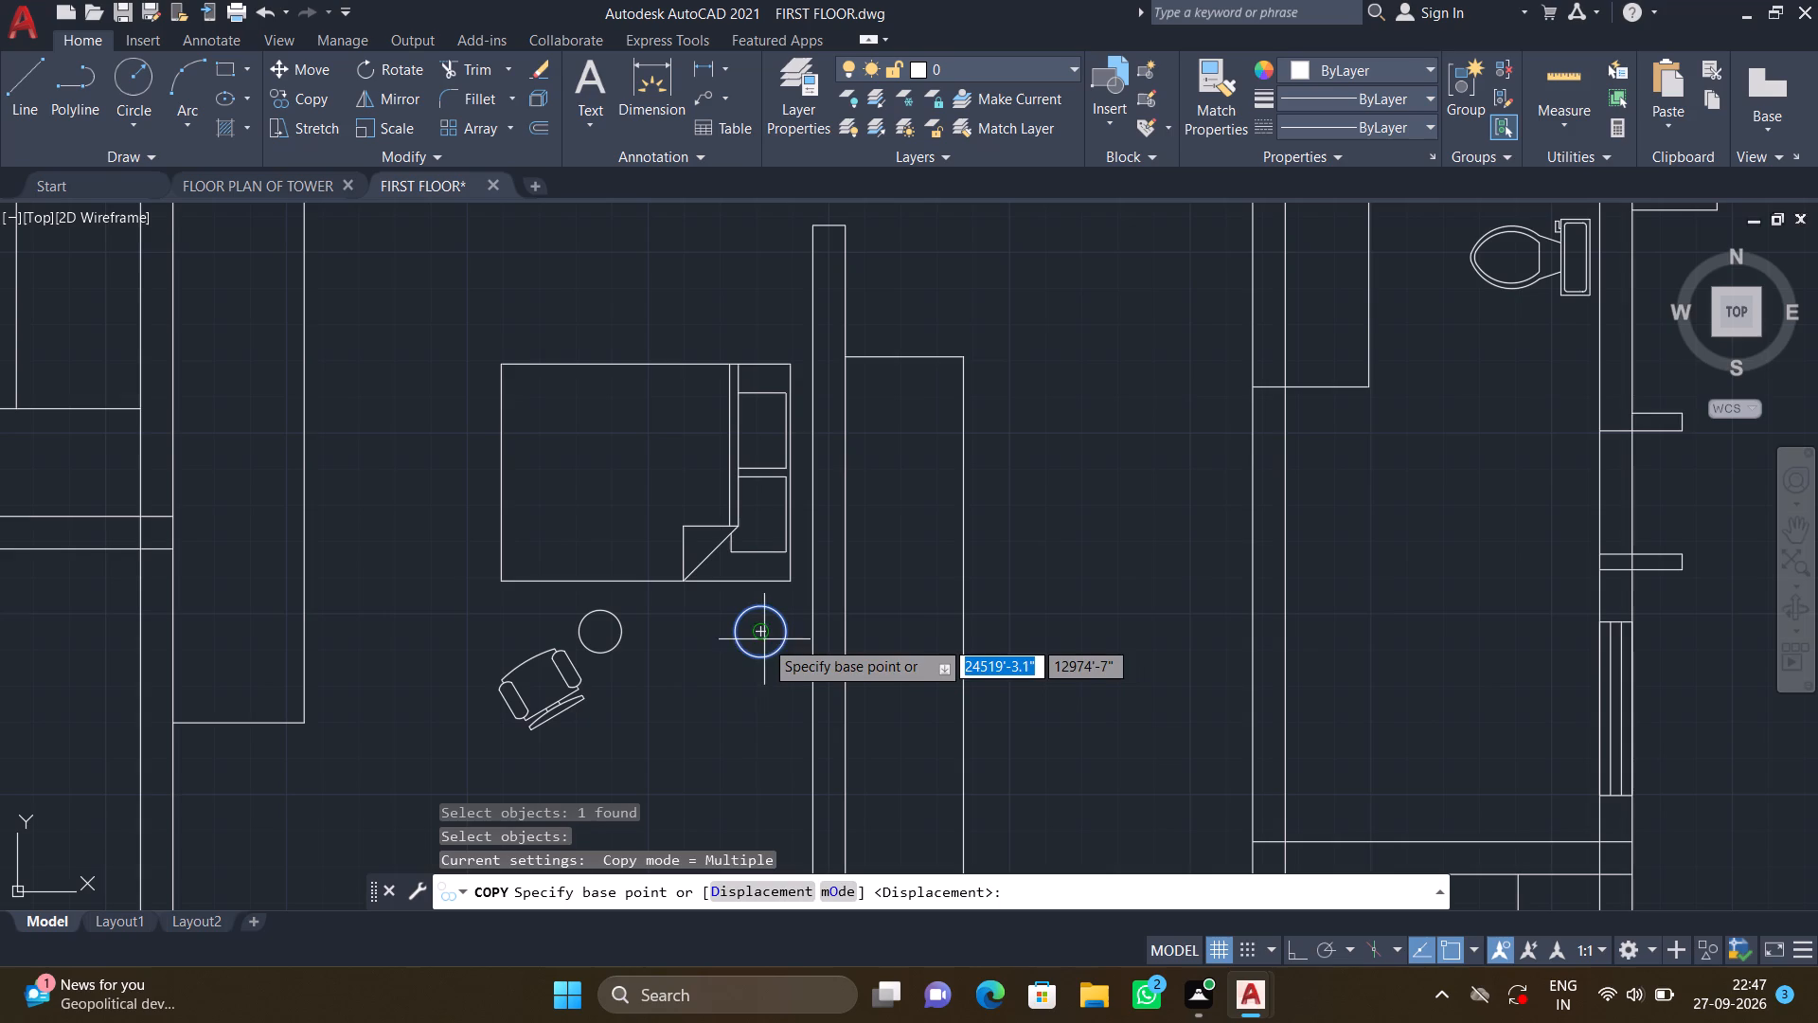
pyautogui.click(756, 636)
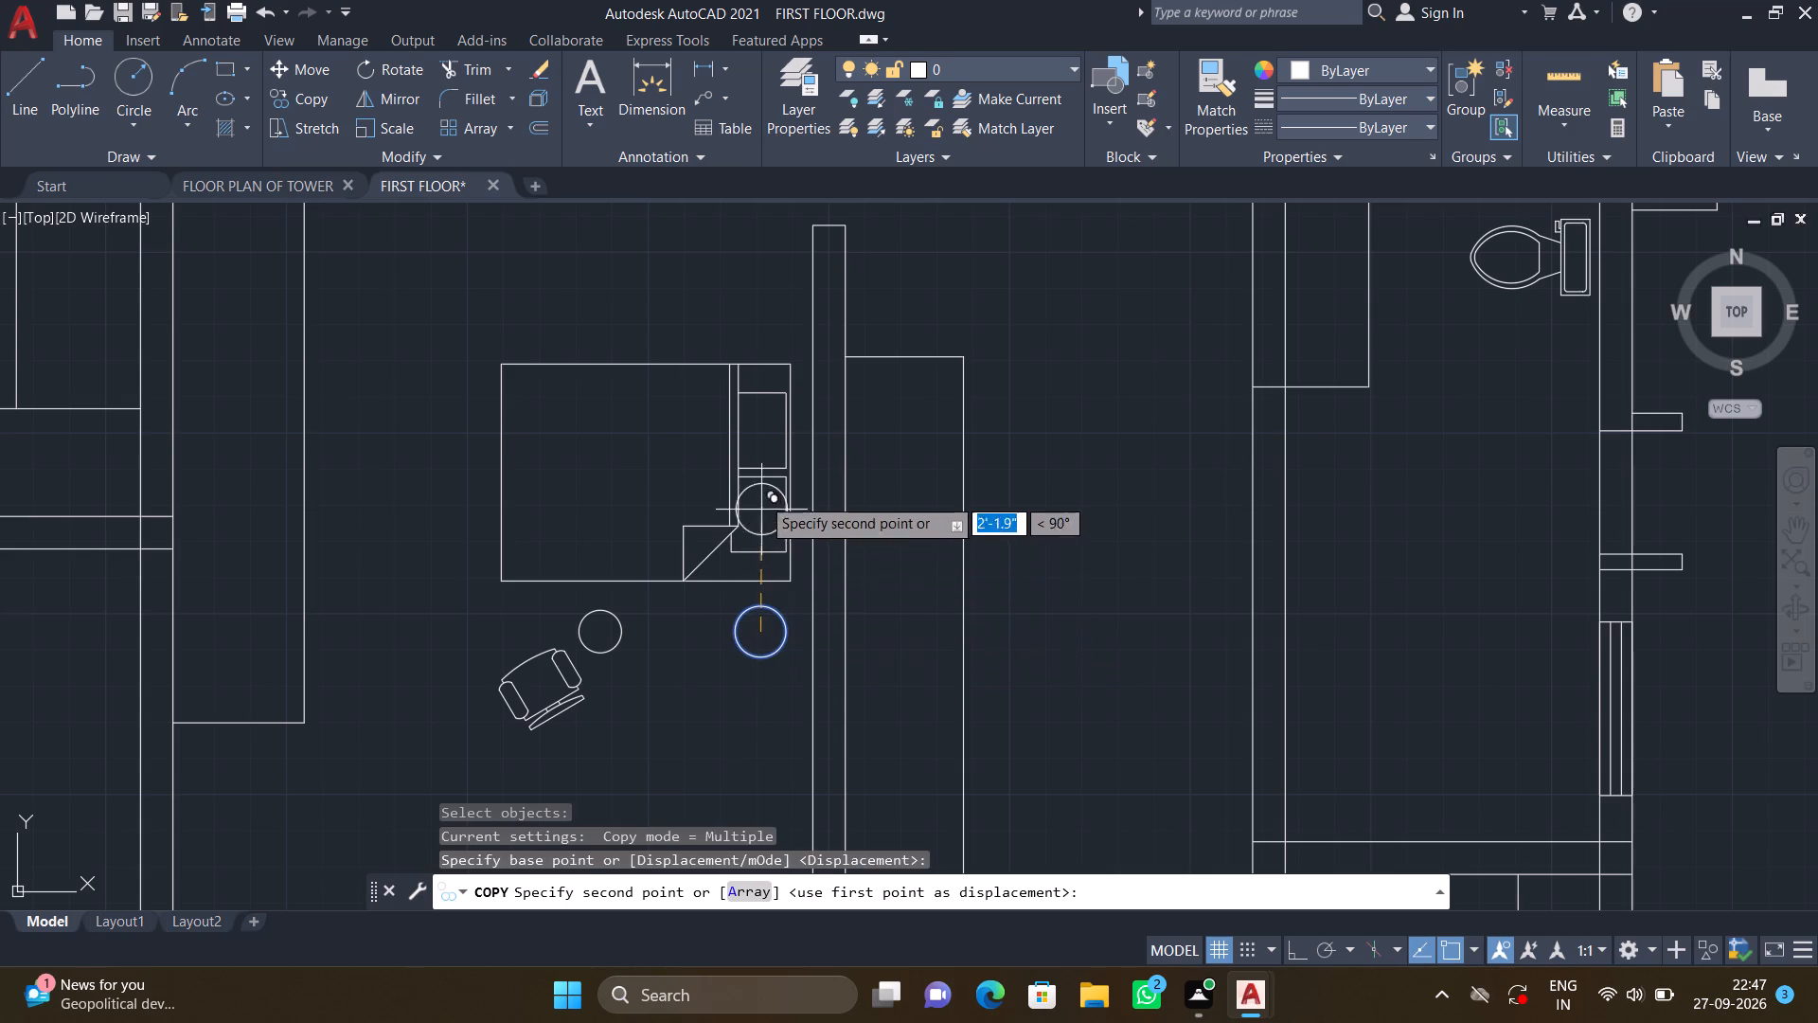
pyautogui.click(765, 308)
pyautogui.press('Return')
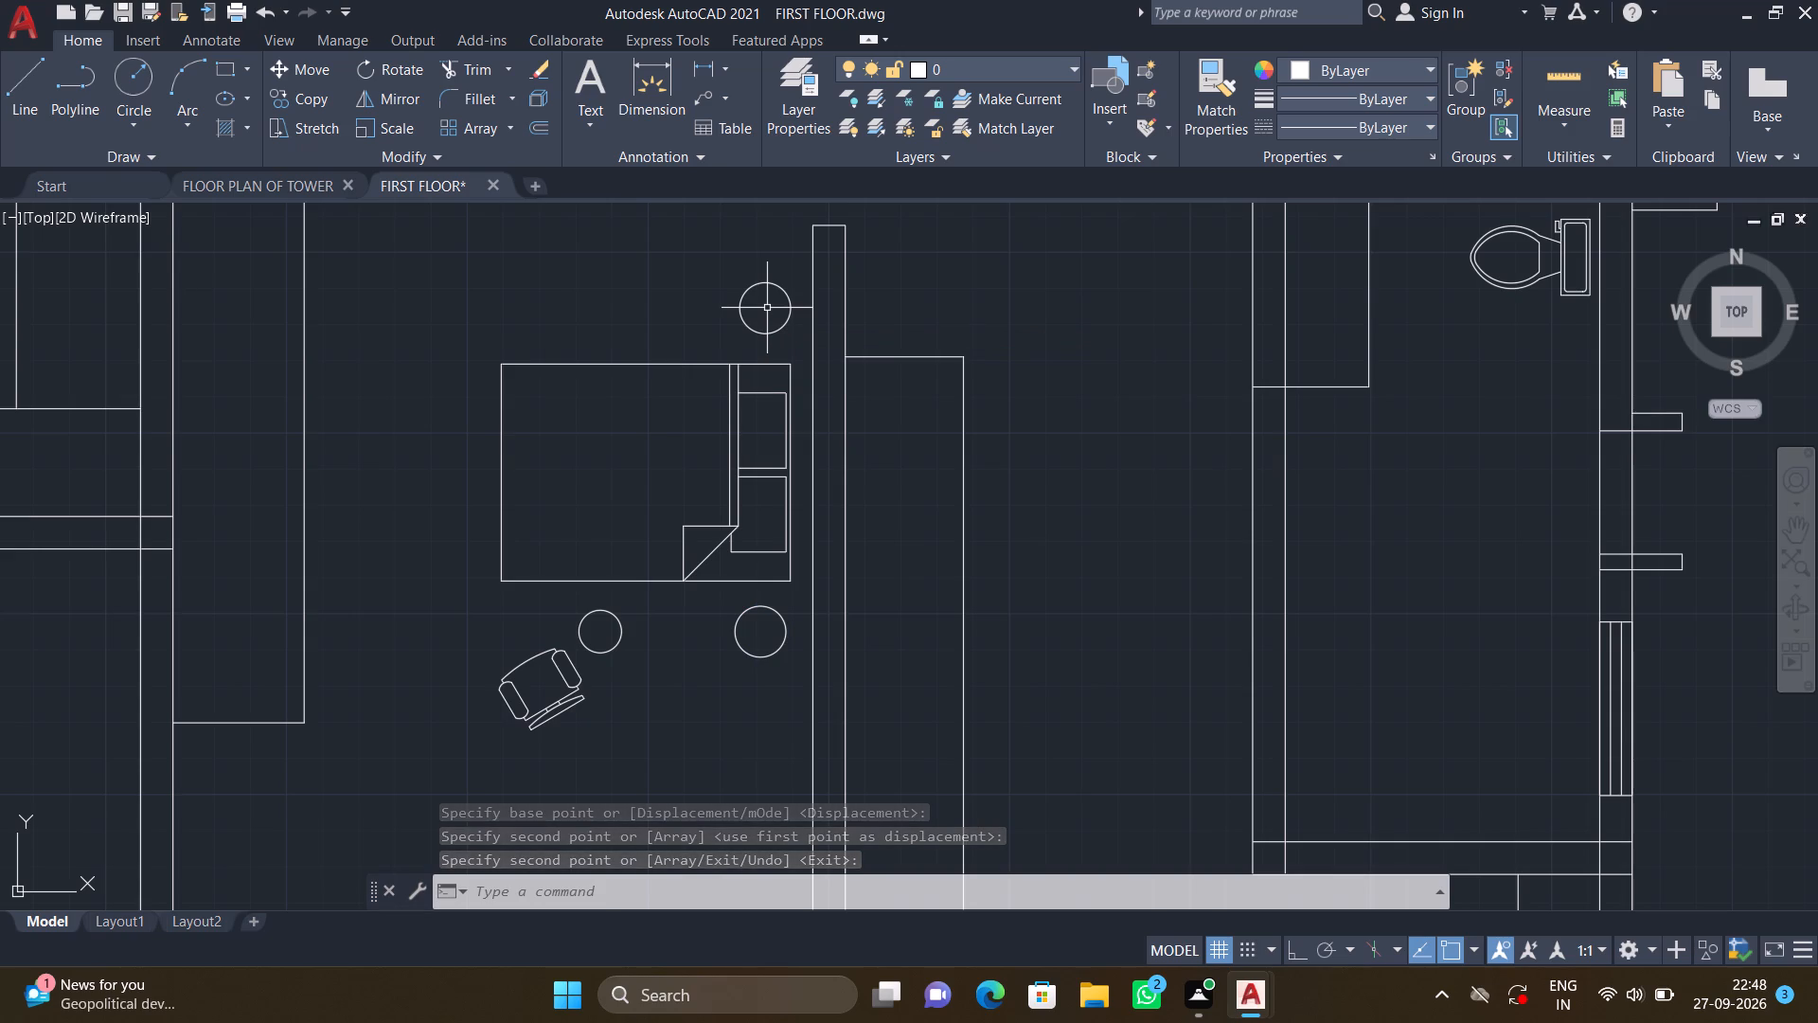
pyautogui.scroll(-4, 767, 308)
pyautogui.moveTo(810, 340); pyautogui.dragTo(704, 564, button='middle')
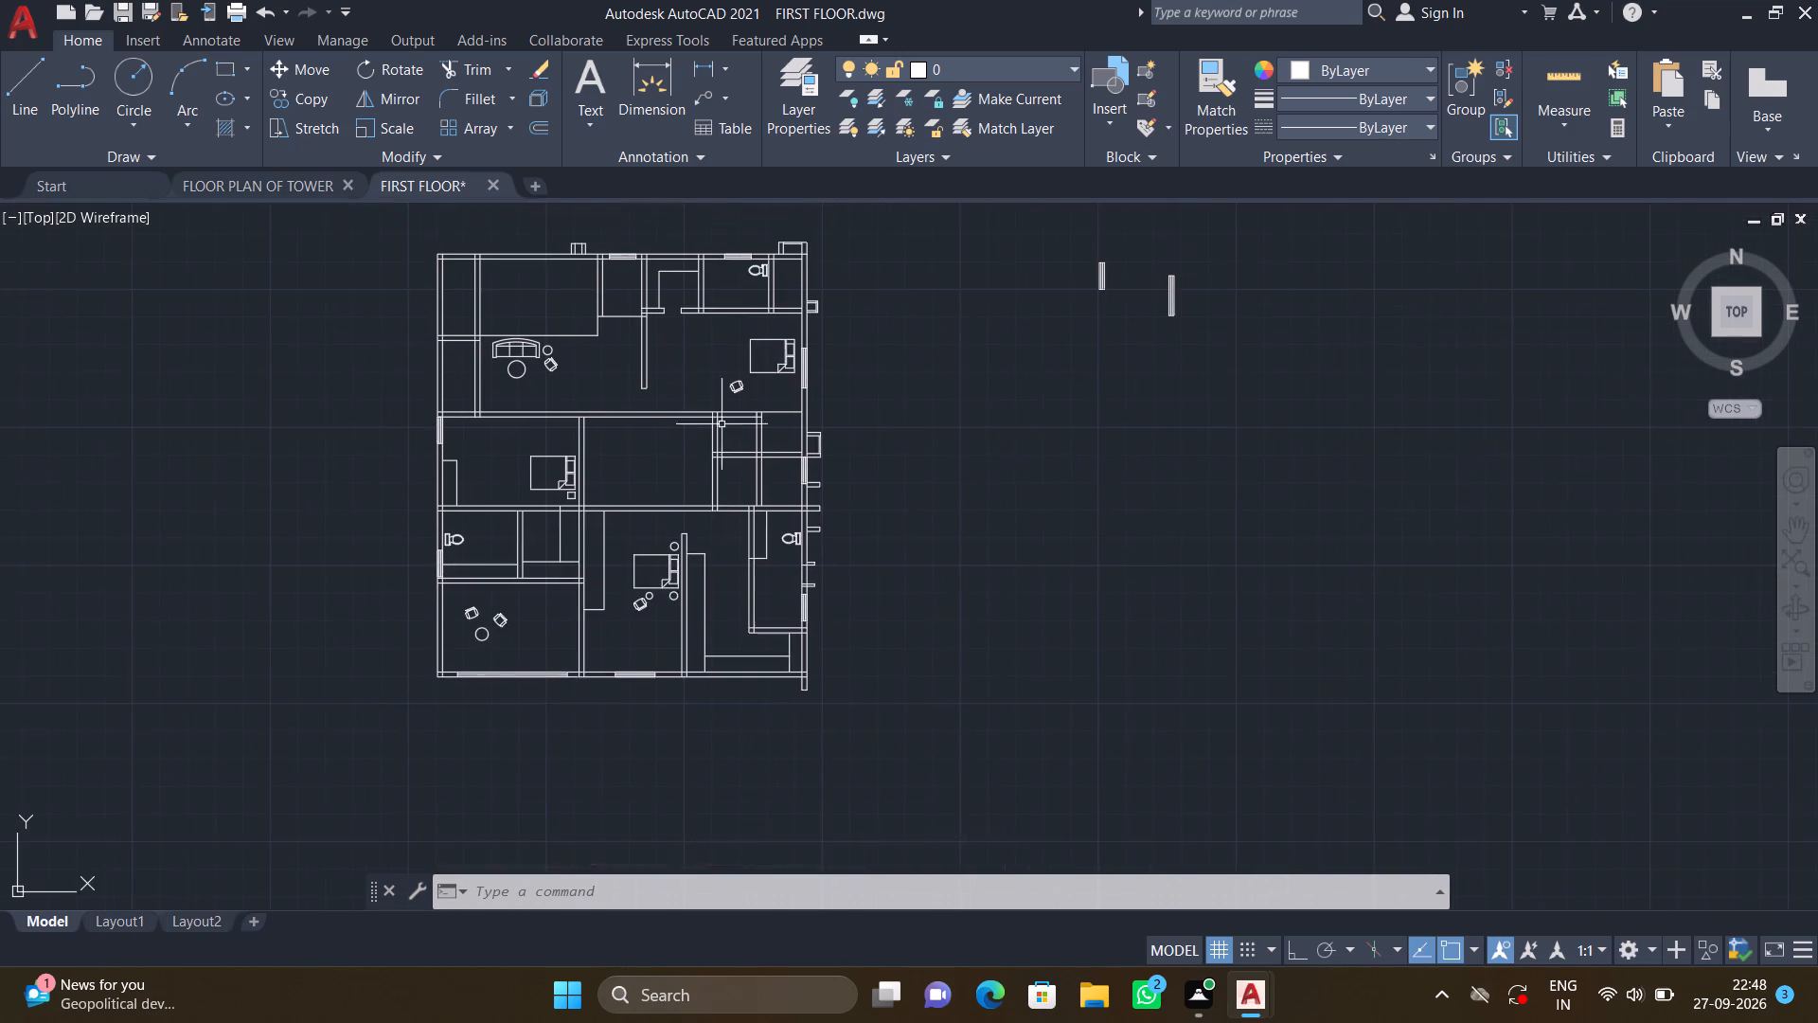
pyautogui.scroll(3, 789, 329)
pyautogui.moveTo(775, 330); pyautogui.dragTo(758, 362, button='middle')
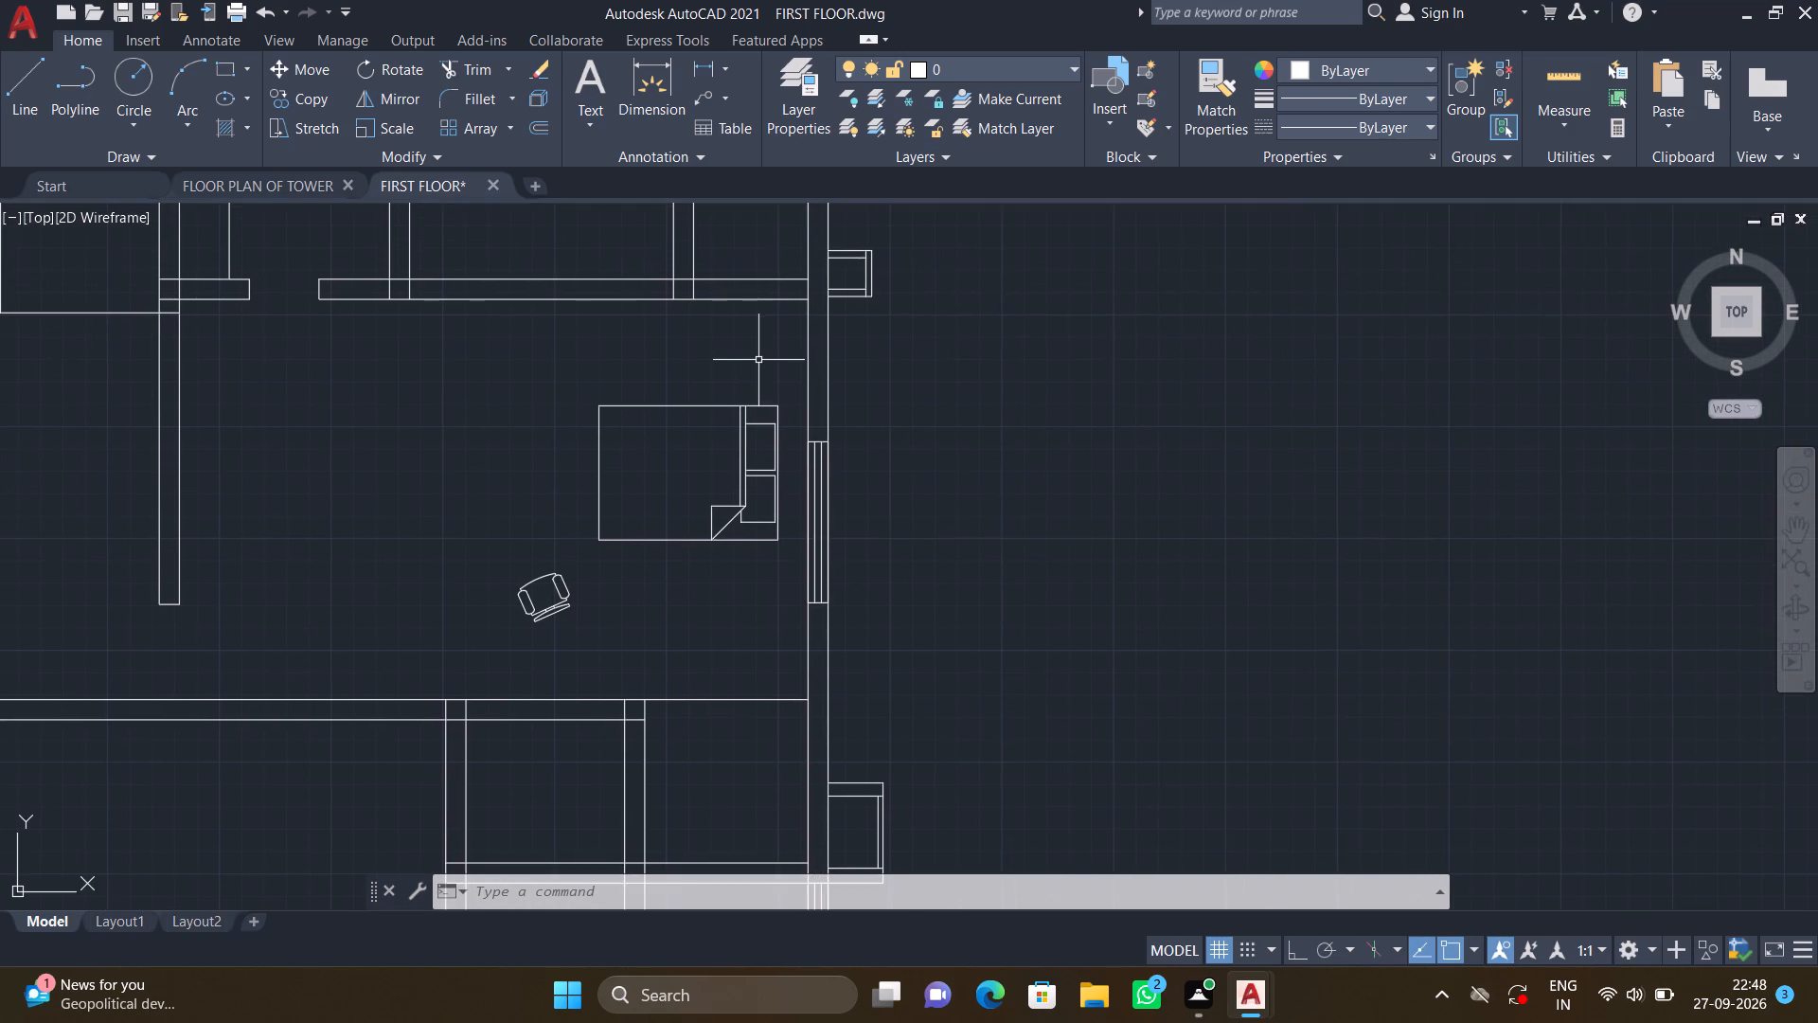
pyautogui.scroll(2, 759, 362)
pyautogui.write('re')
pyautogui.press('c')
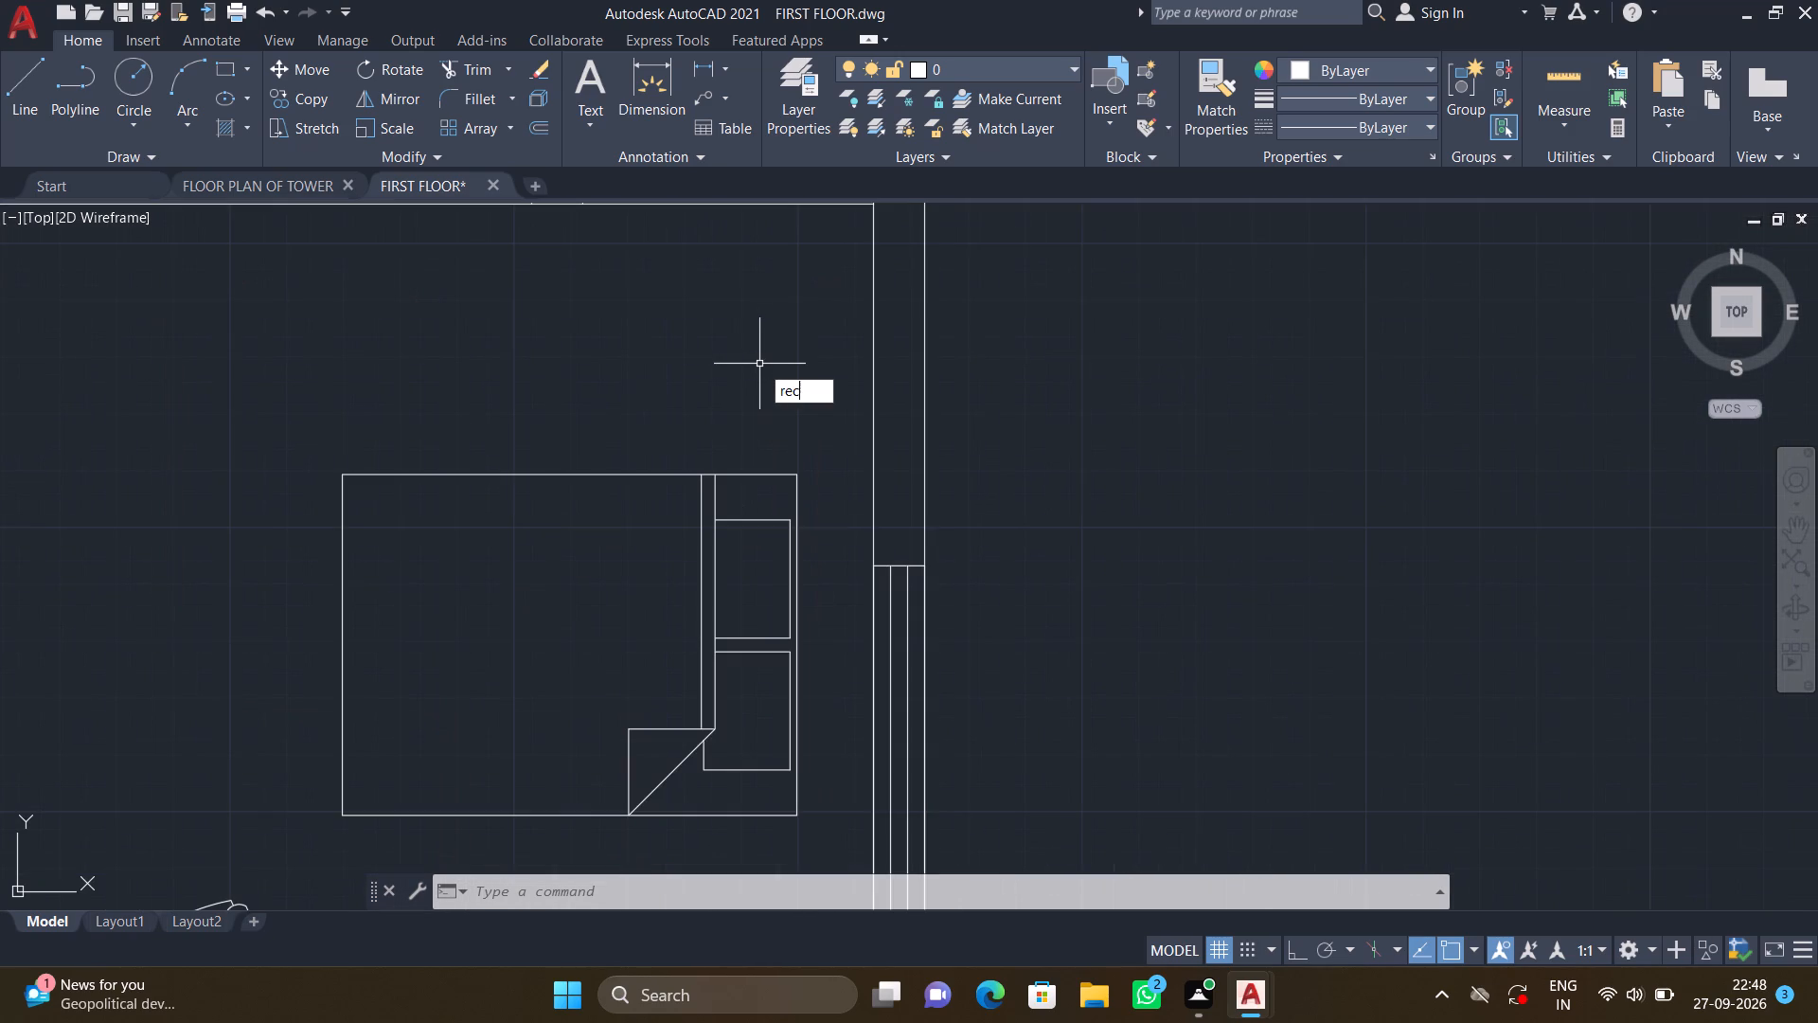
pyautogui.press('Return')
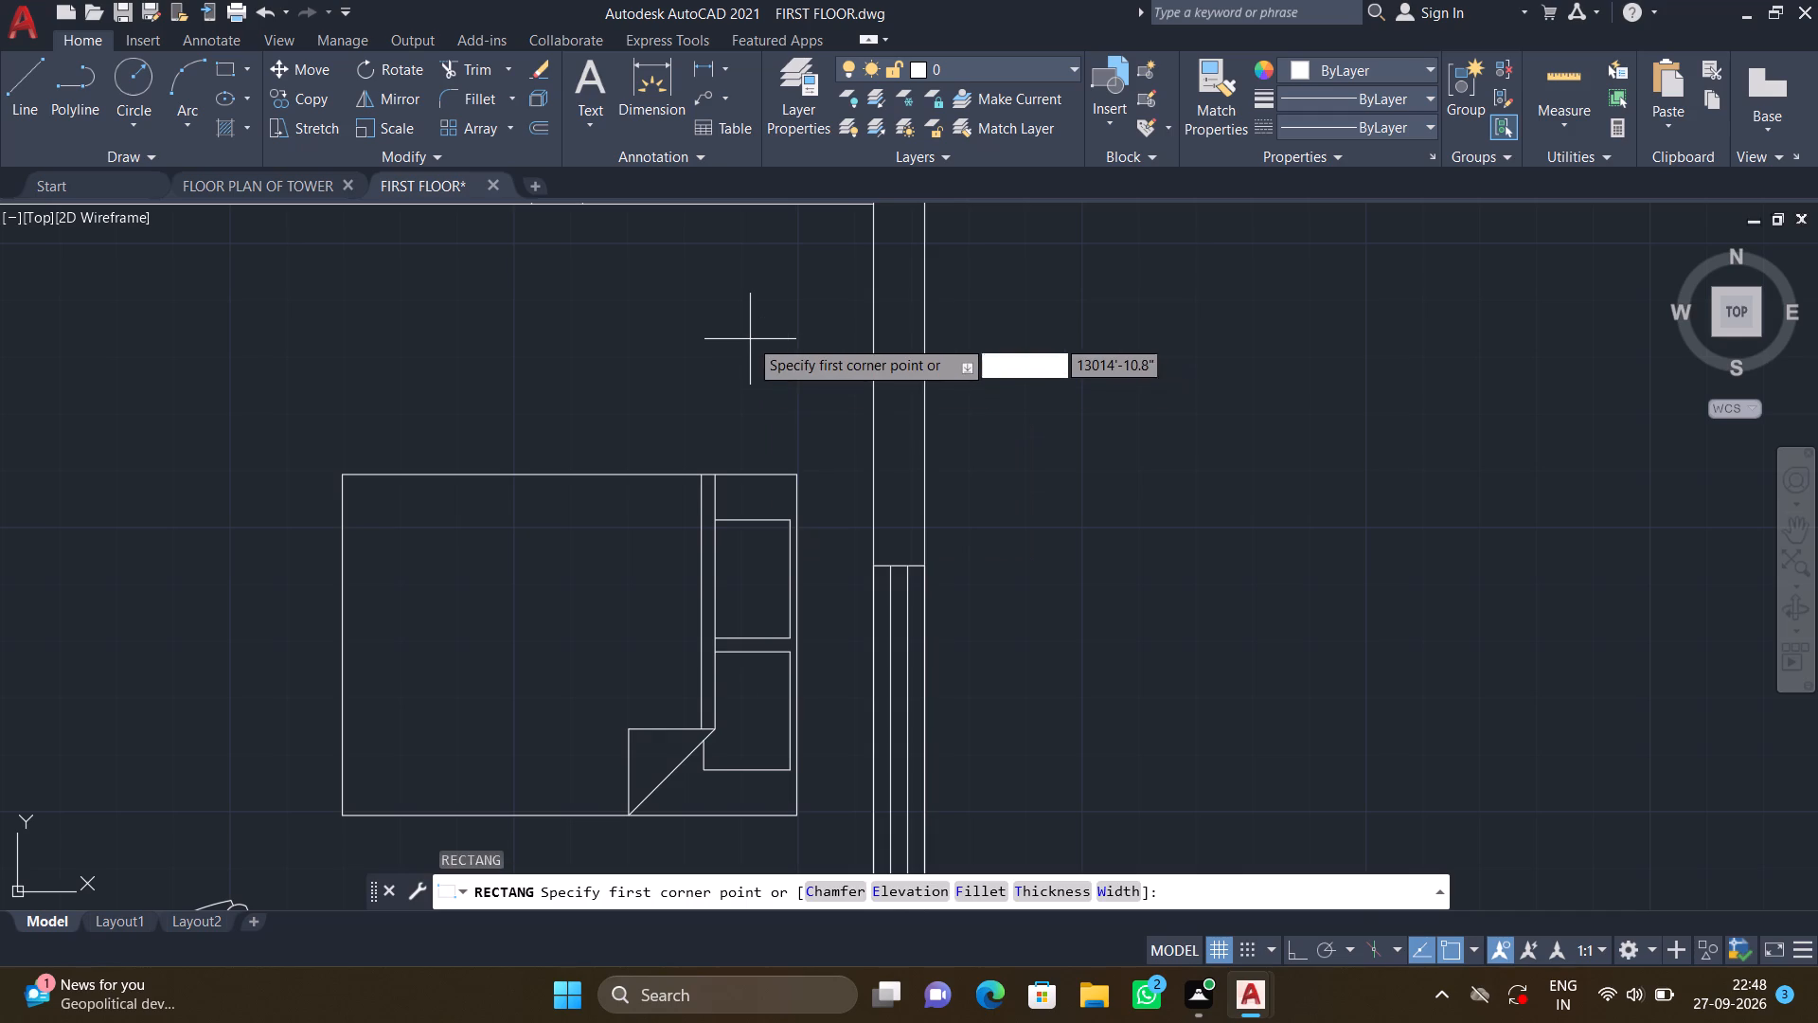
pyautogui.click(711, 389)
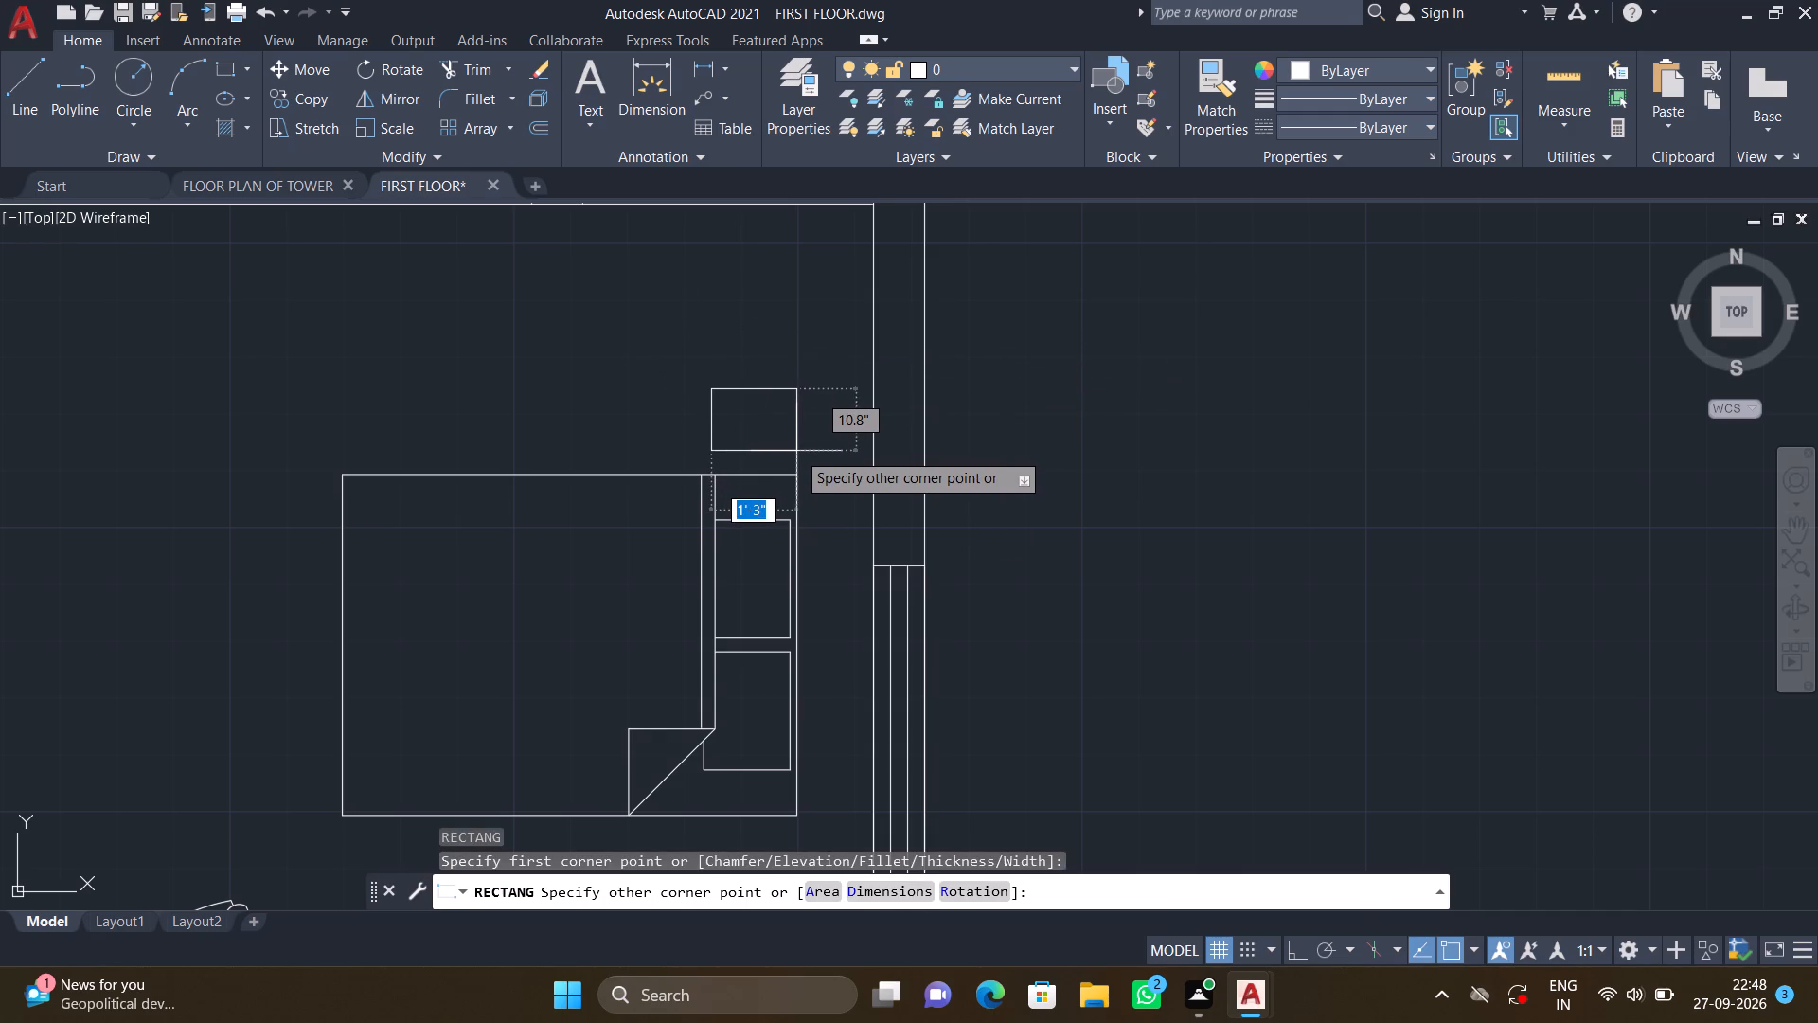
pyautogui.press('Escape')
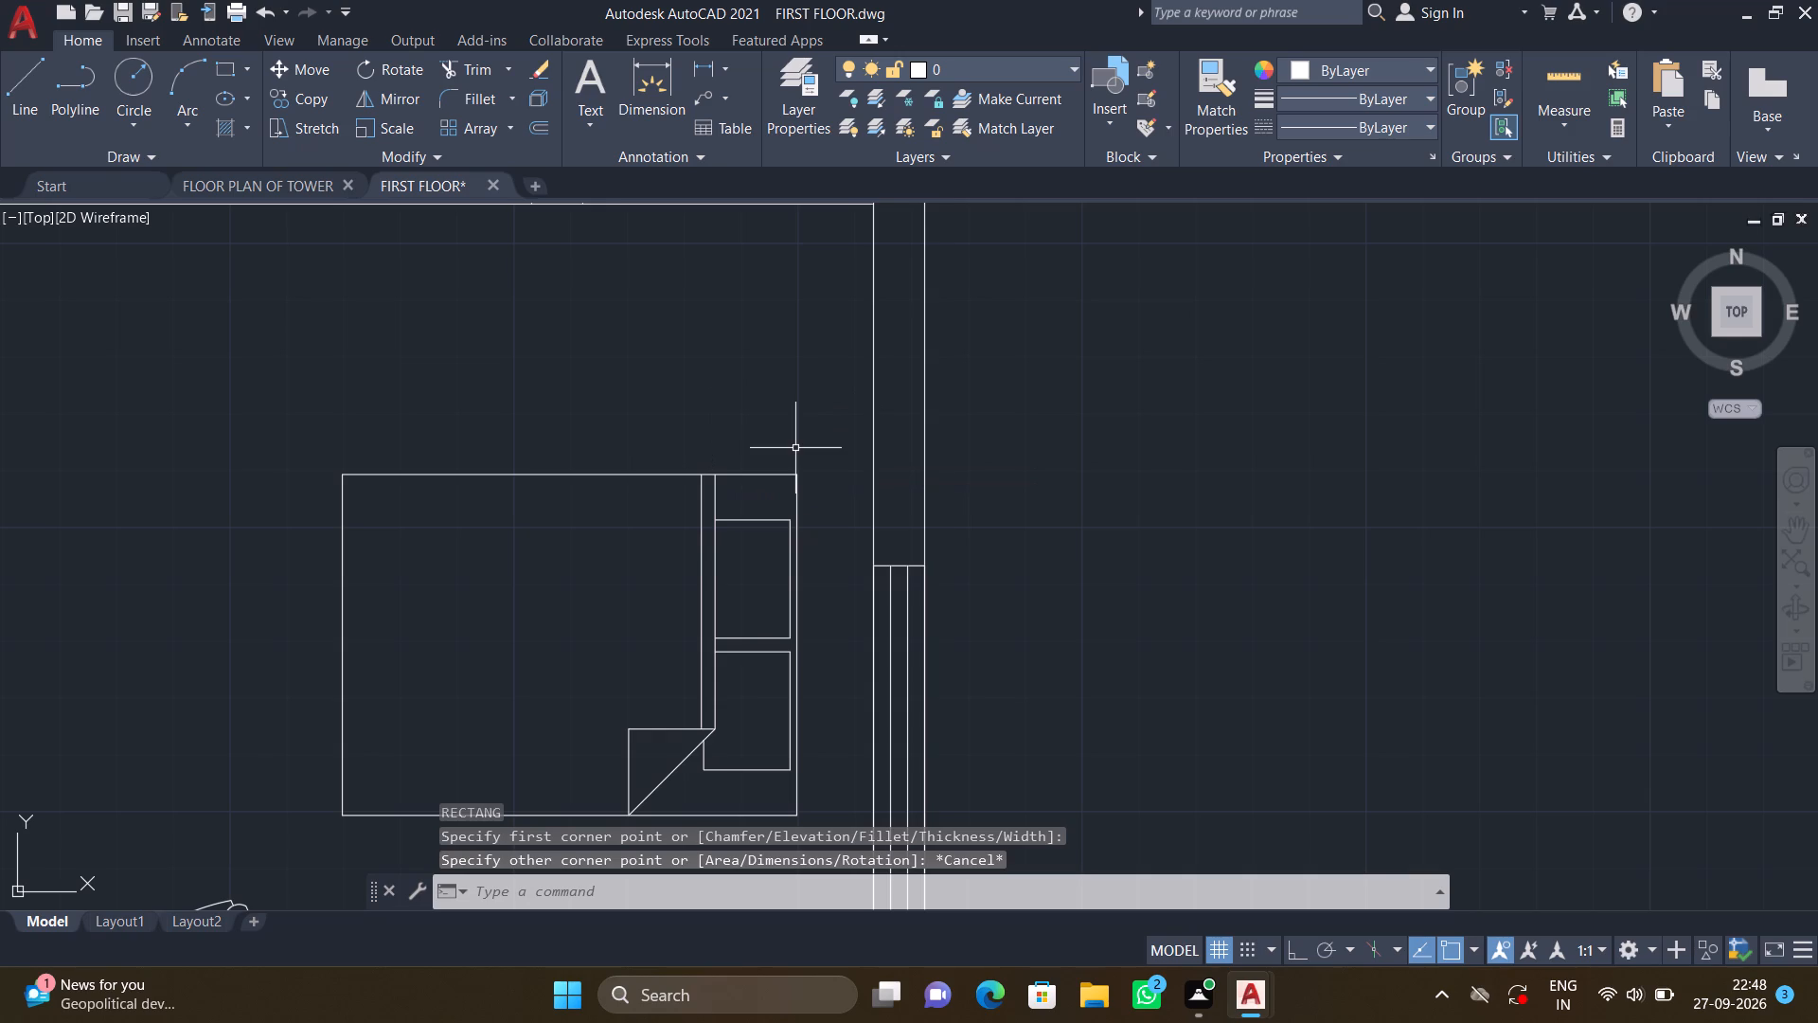
# Draw a nearly square rectangle about 1'-1" wide as a bedside table above the pillow end of the upper-right bedroom's bed.
pyautogui.write('rec')
pyautogui.press('Return')
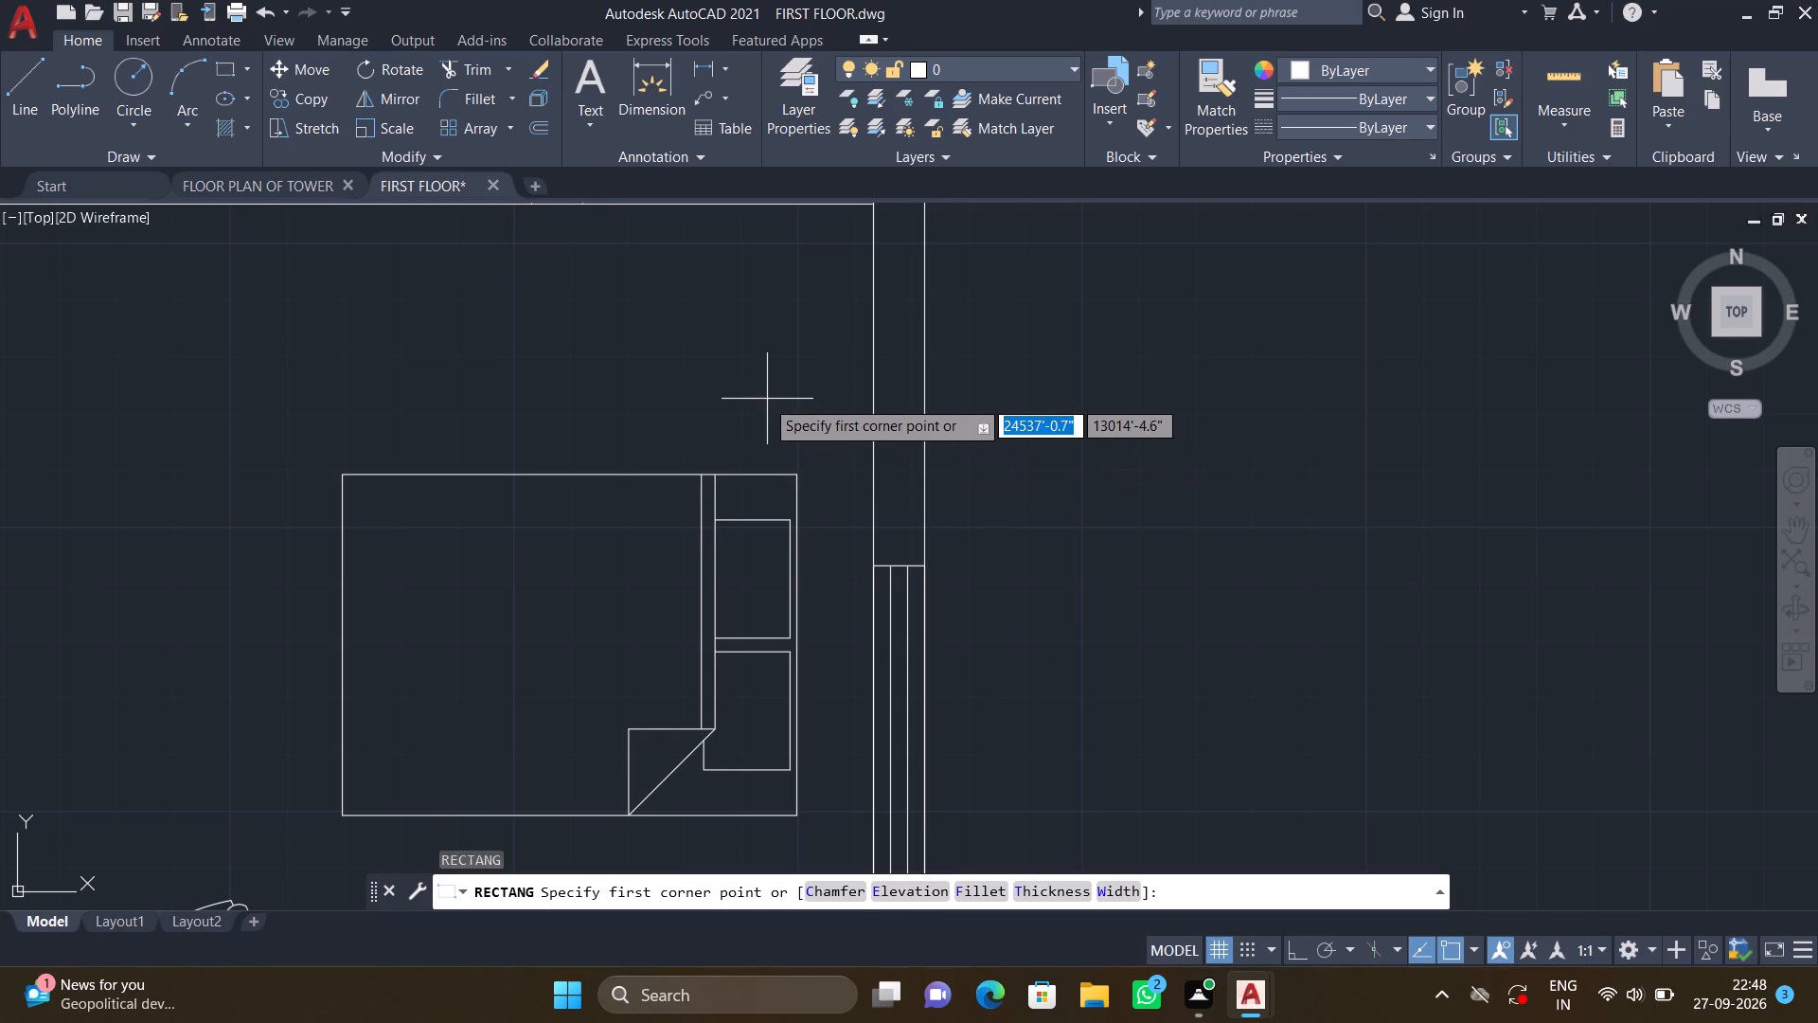
pyautogui.click(717, 370)
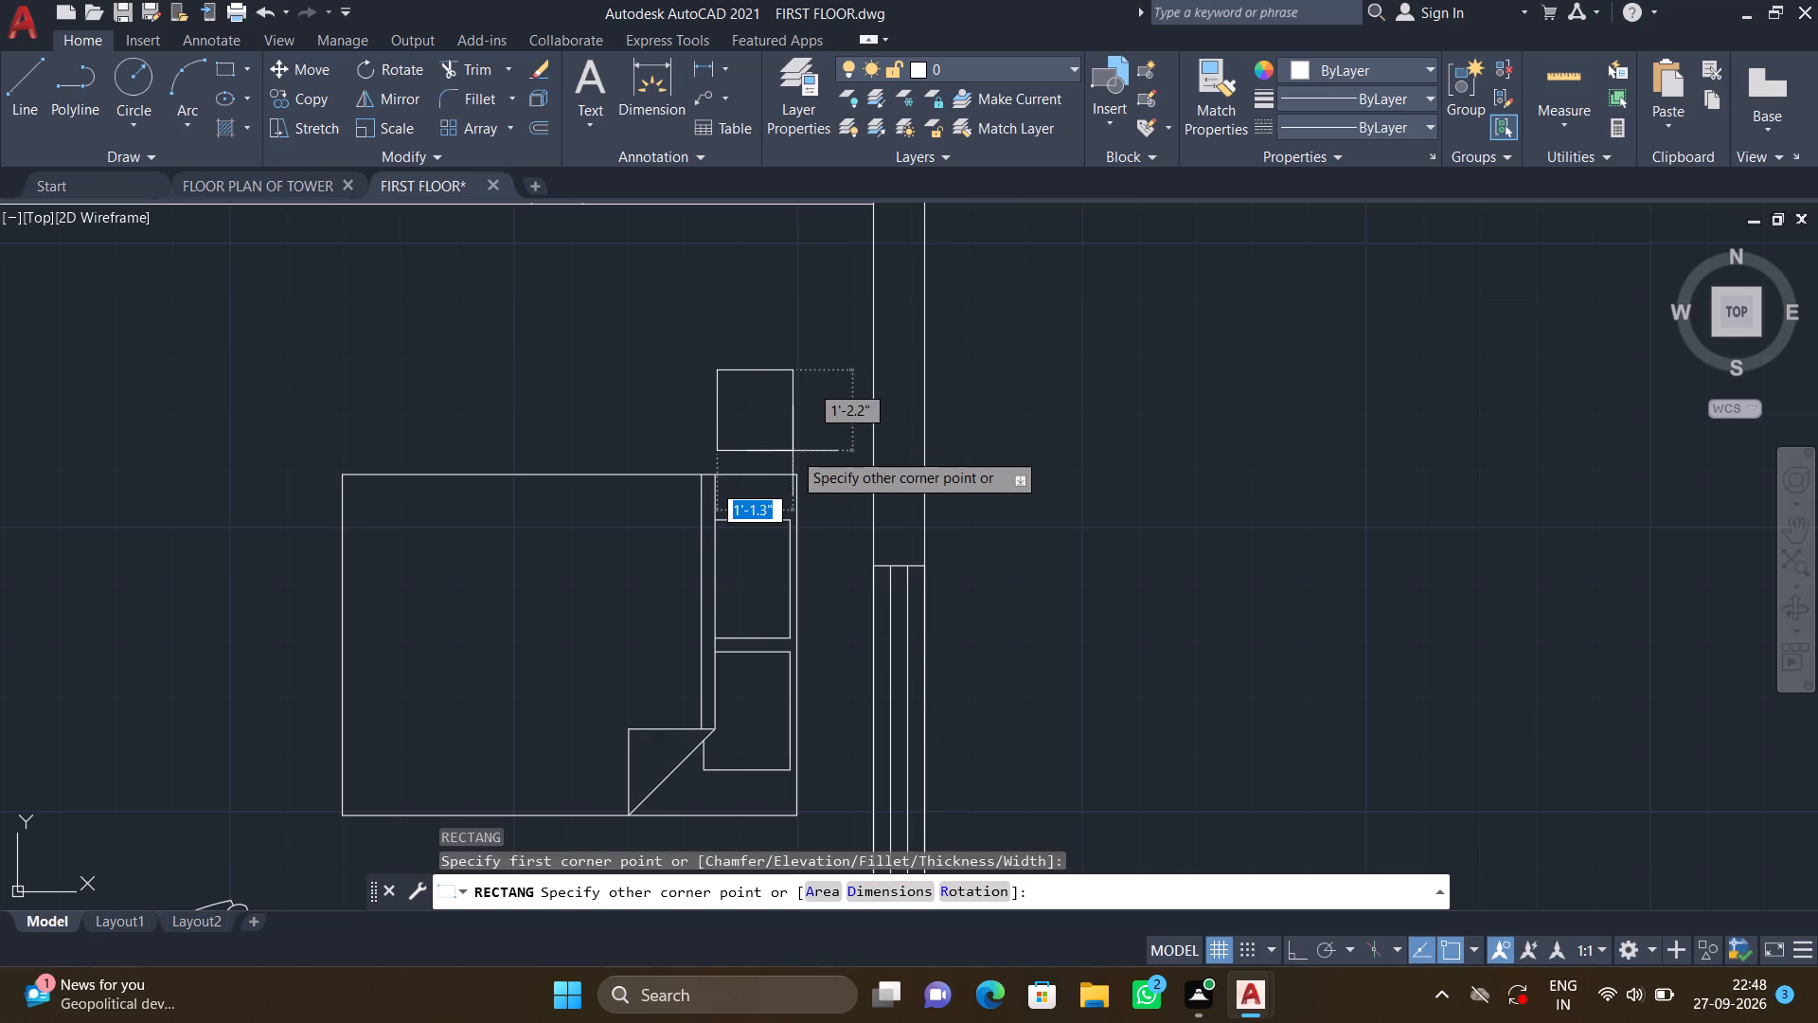
pyautogui.click(793, 444)
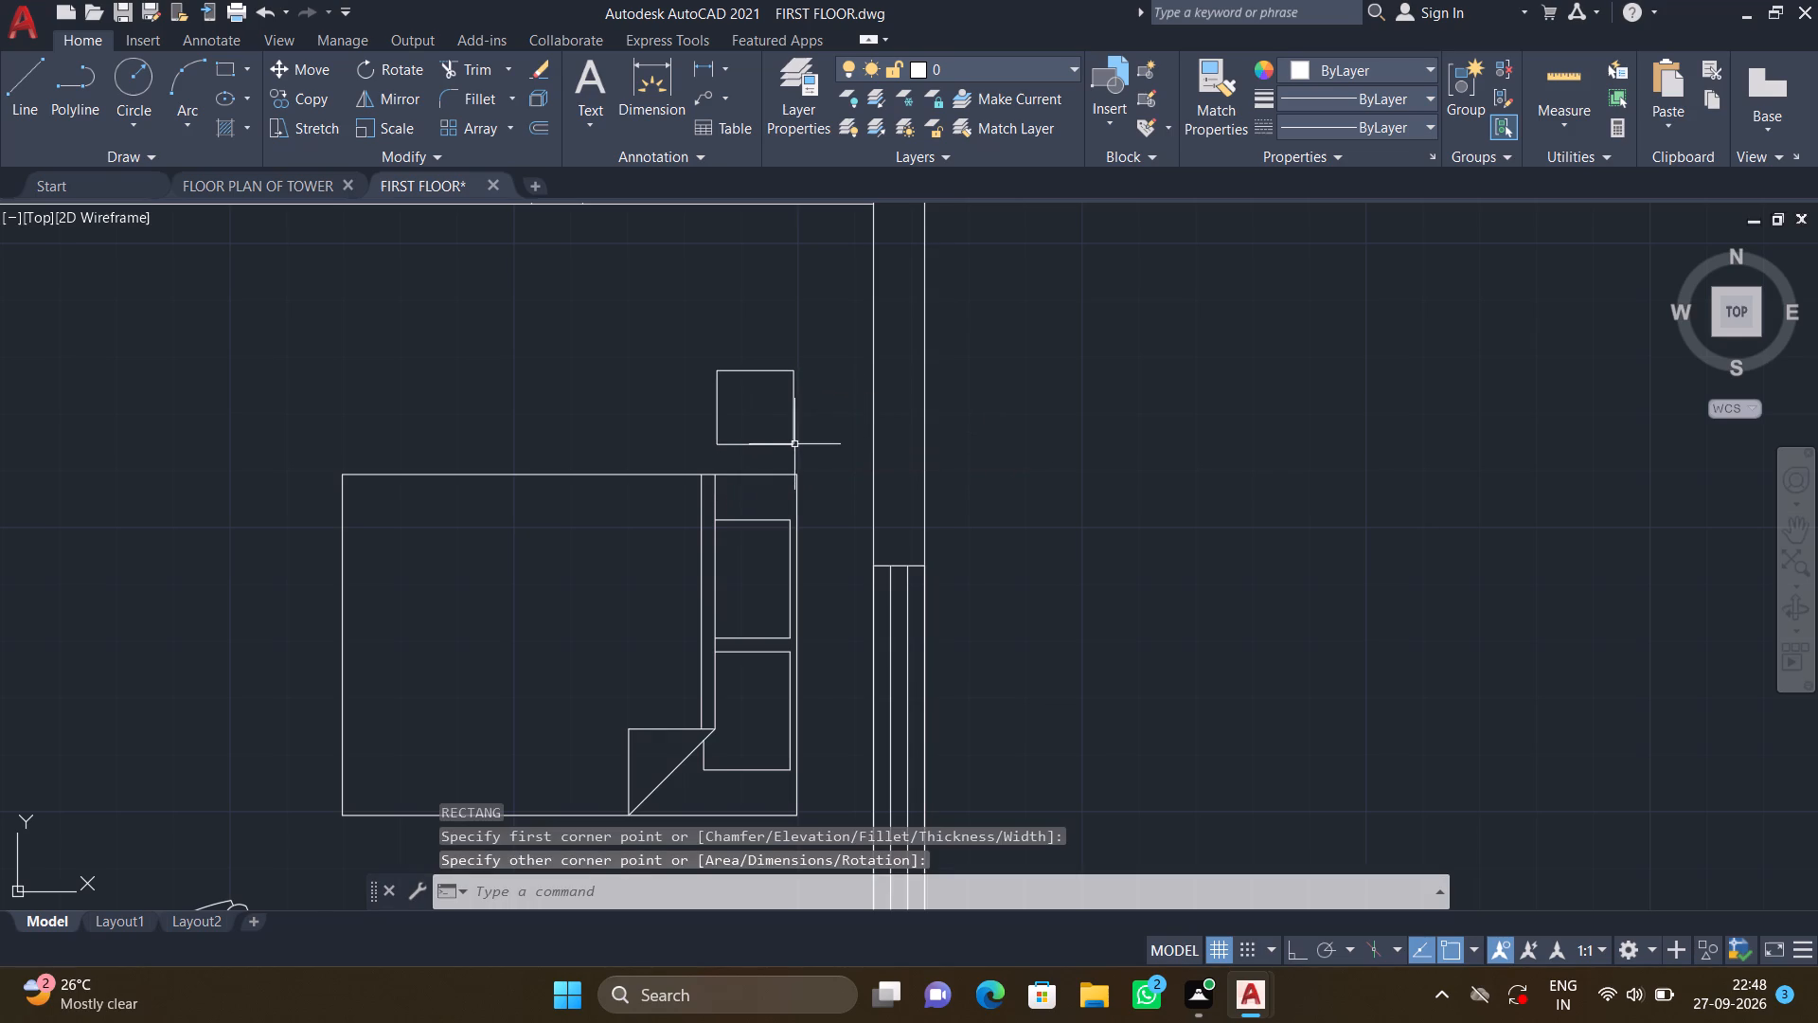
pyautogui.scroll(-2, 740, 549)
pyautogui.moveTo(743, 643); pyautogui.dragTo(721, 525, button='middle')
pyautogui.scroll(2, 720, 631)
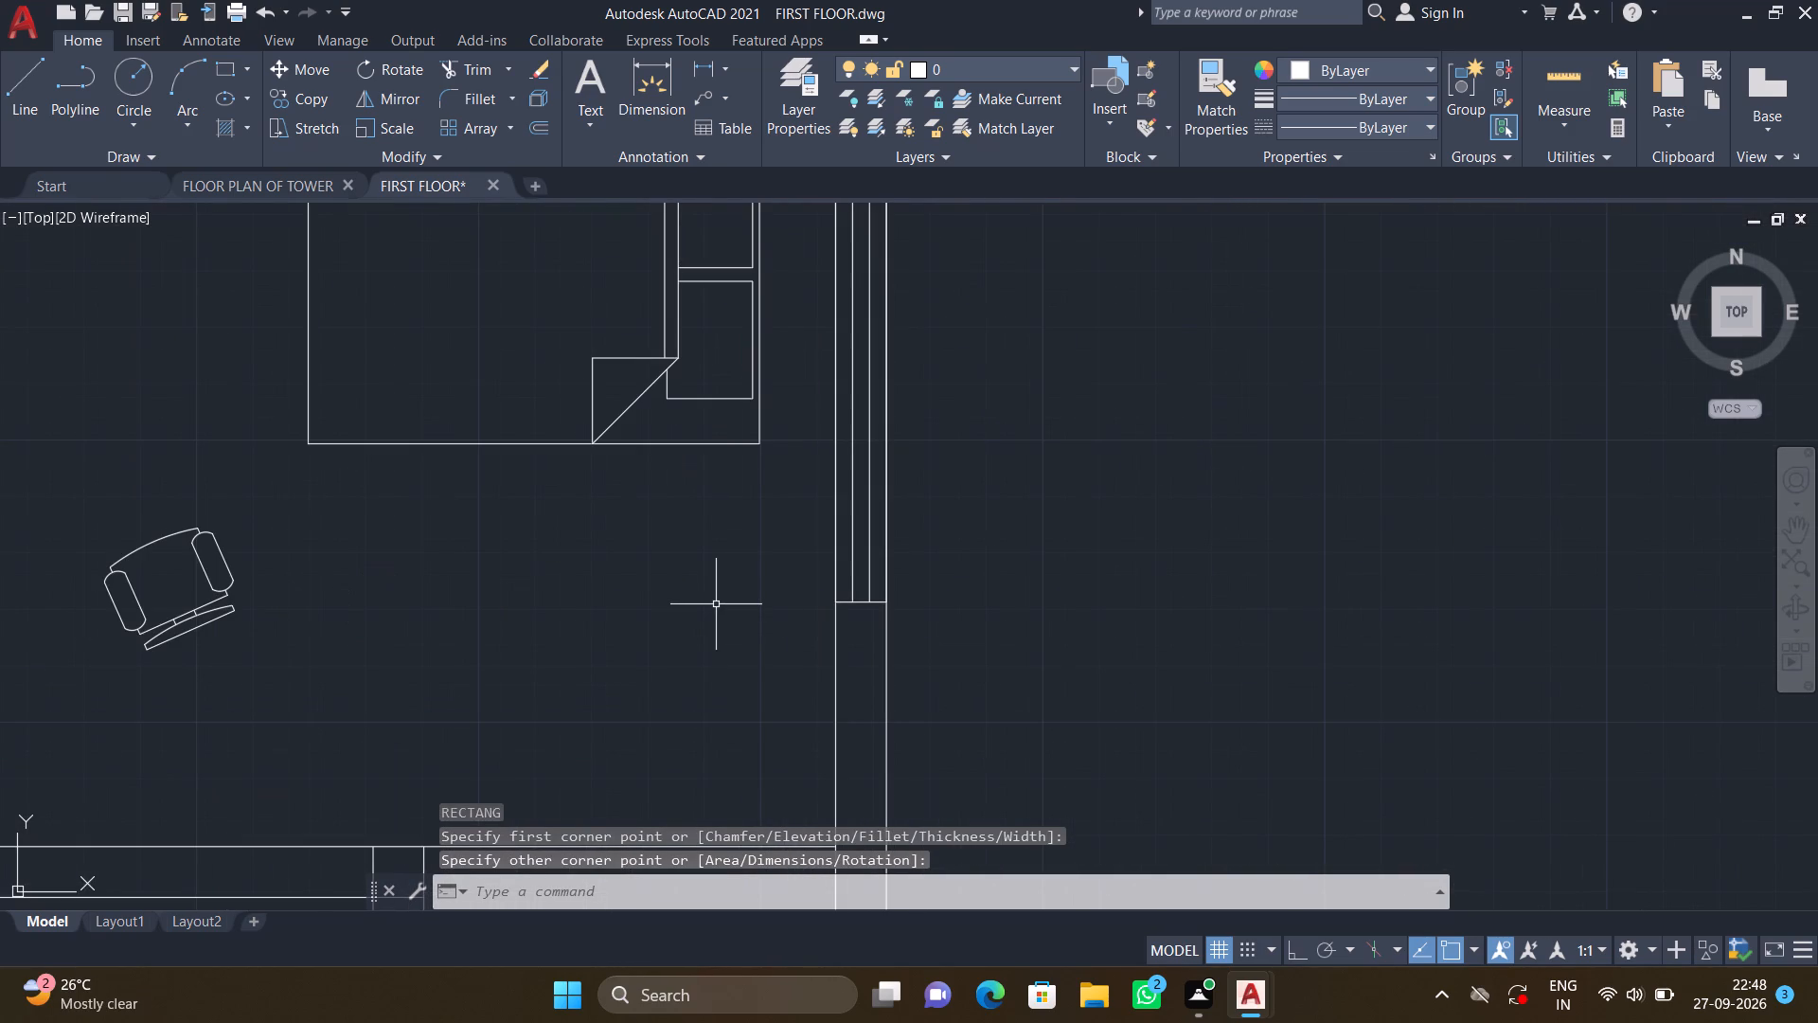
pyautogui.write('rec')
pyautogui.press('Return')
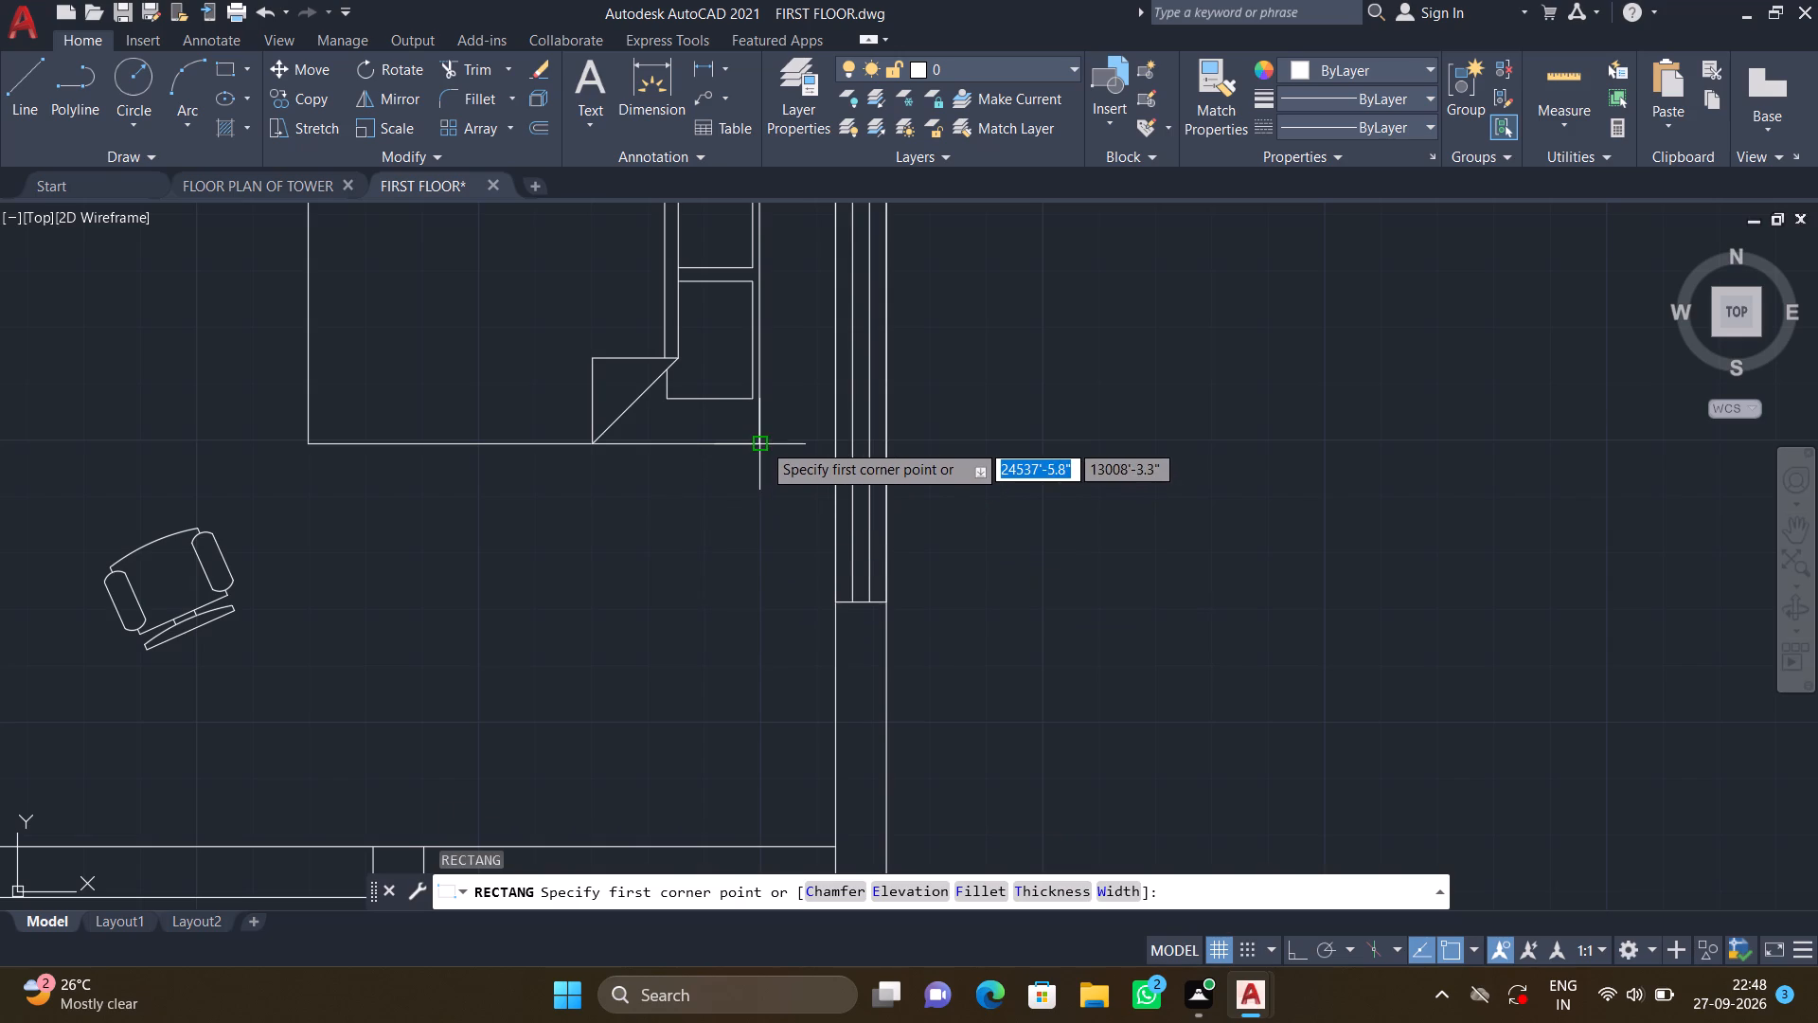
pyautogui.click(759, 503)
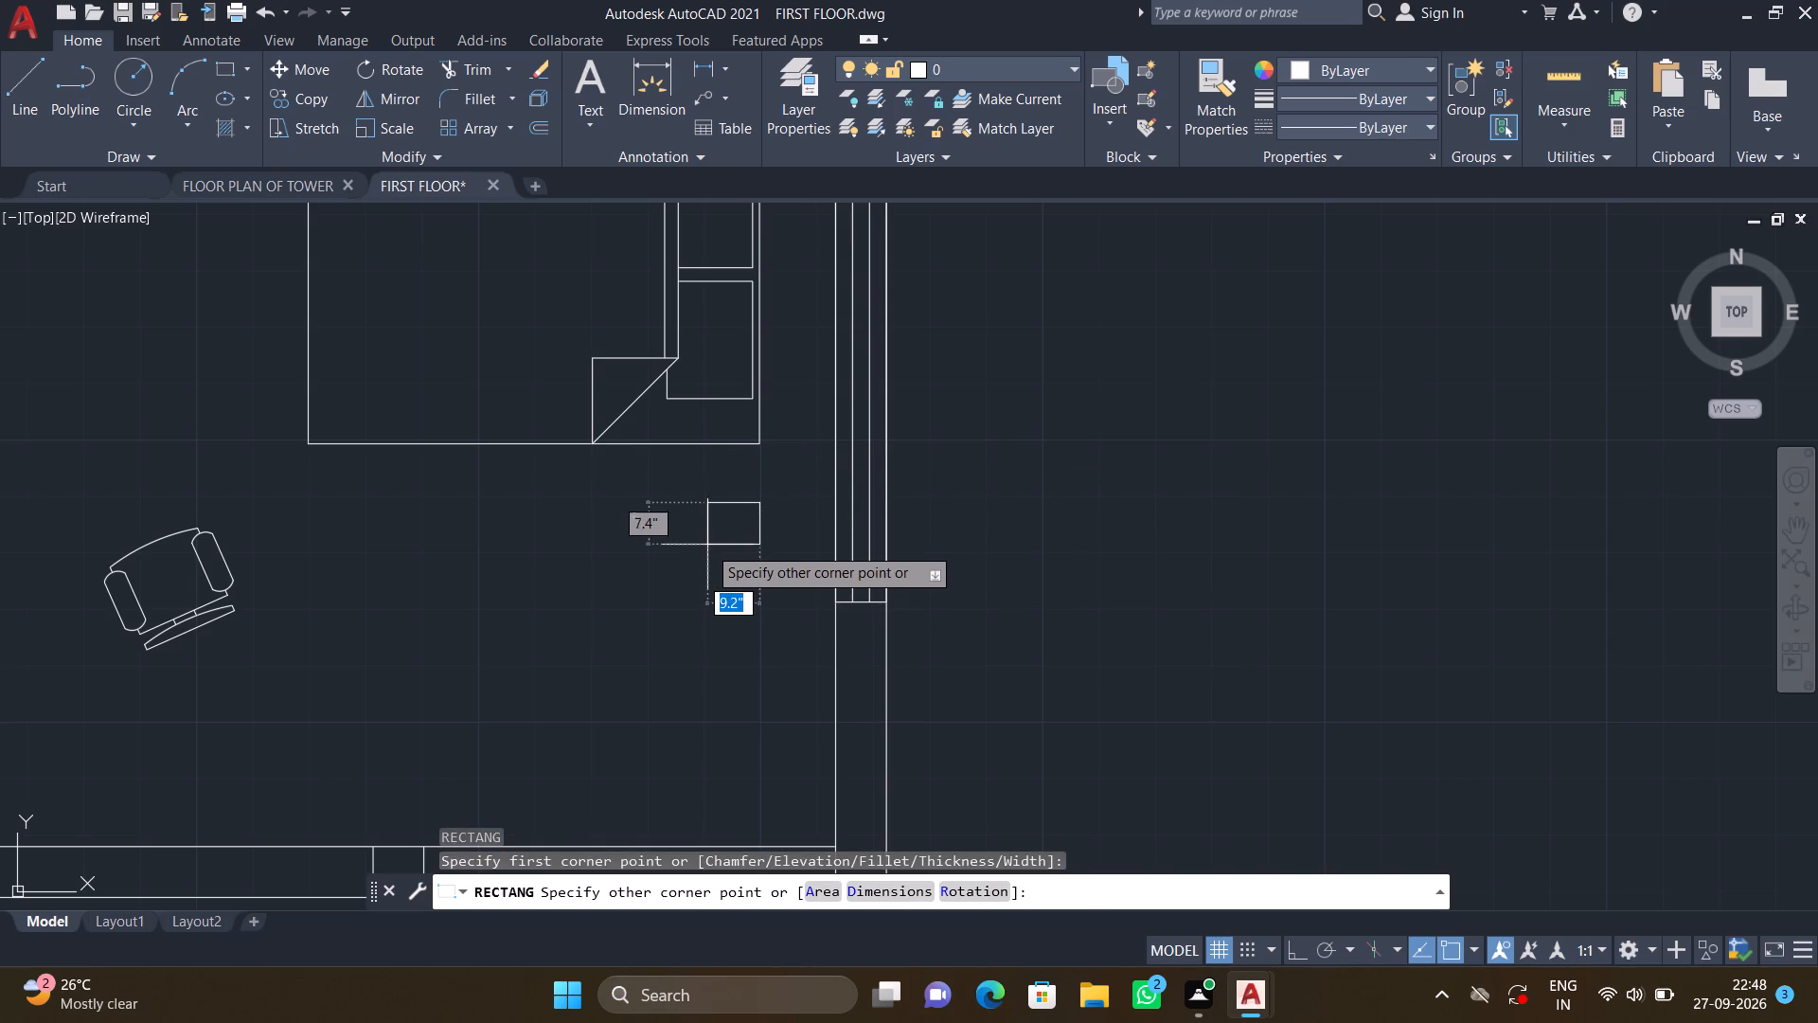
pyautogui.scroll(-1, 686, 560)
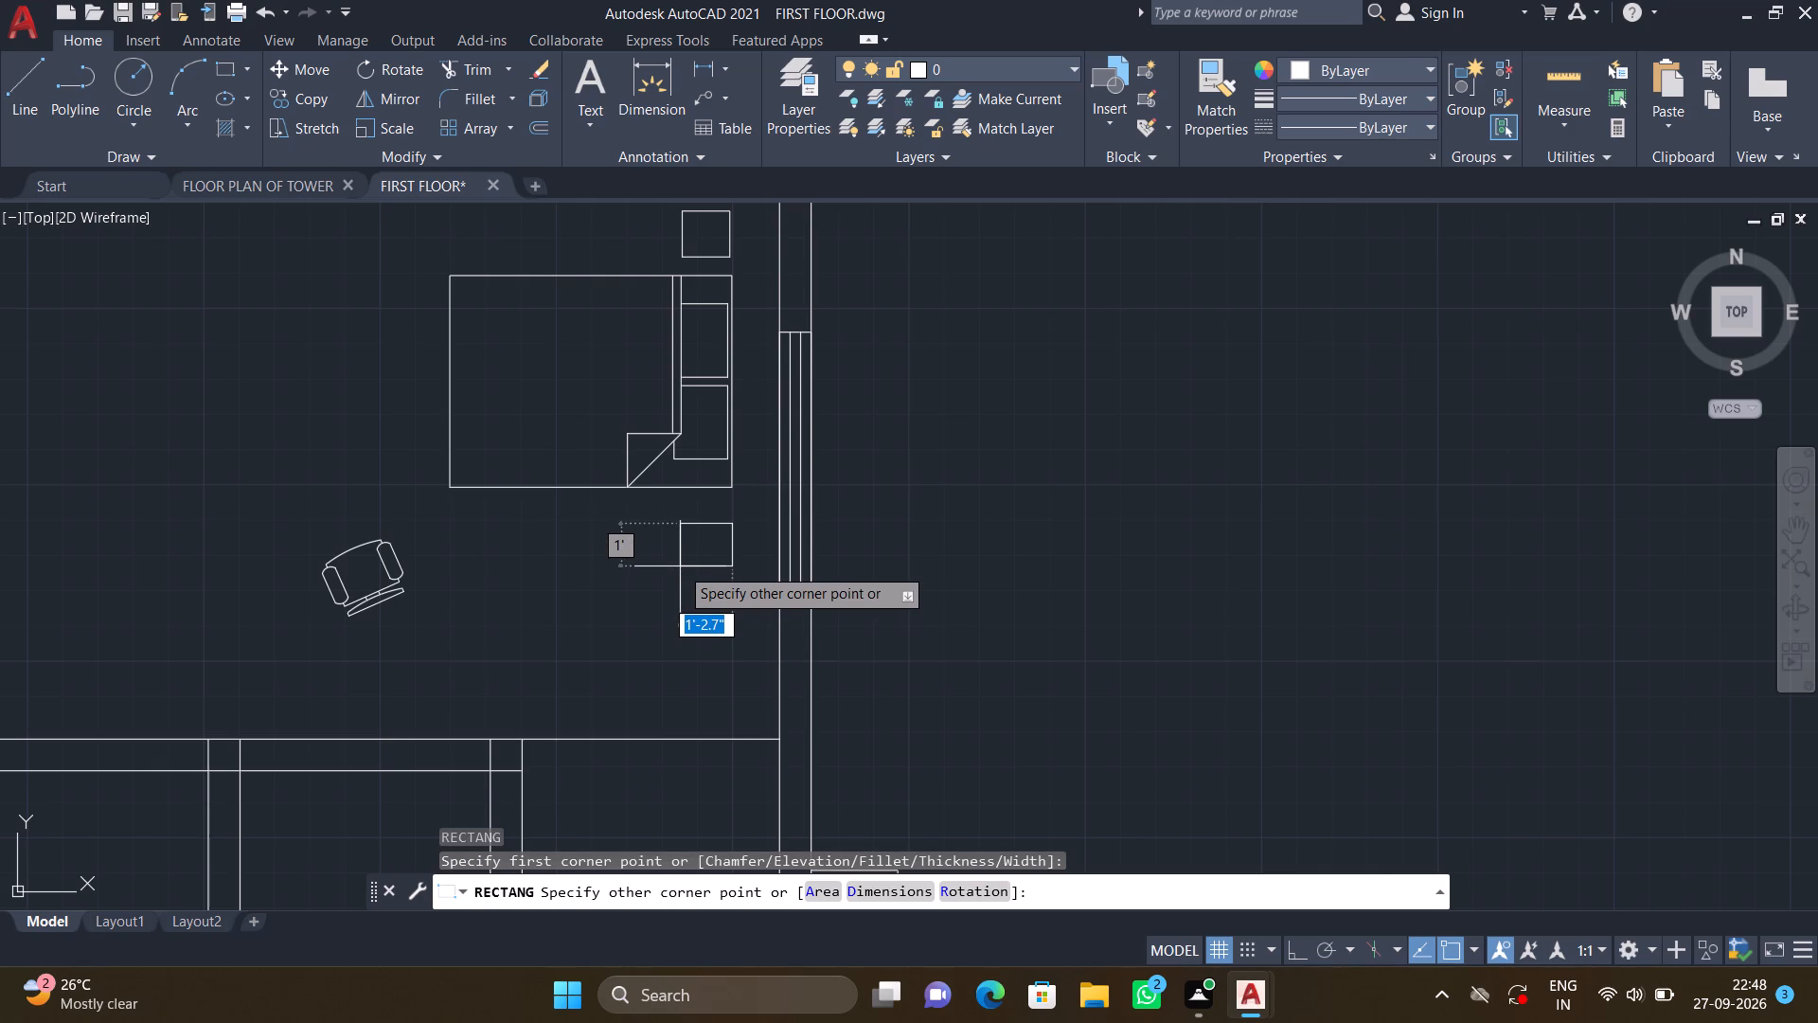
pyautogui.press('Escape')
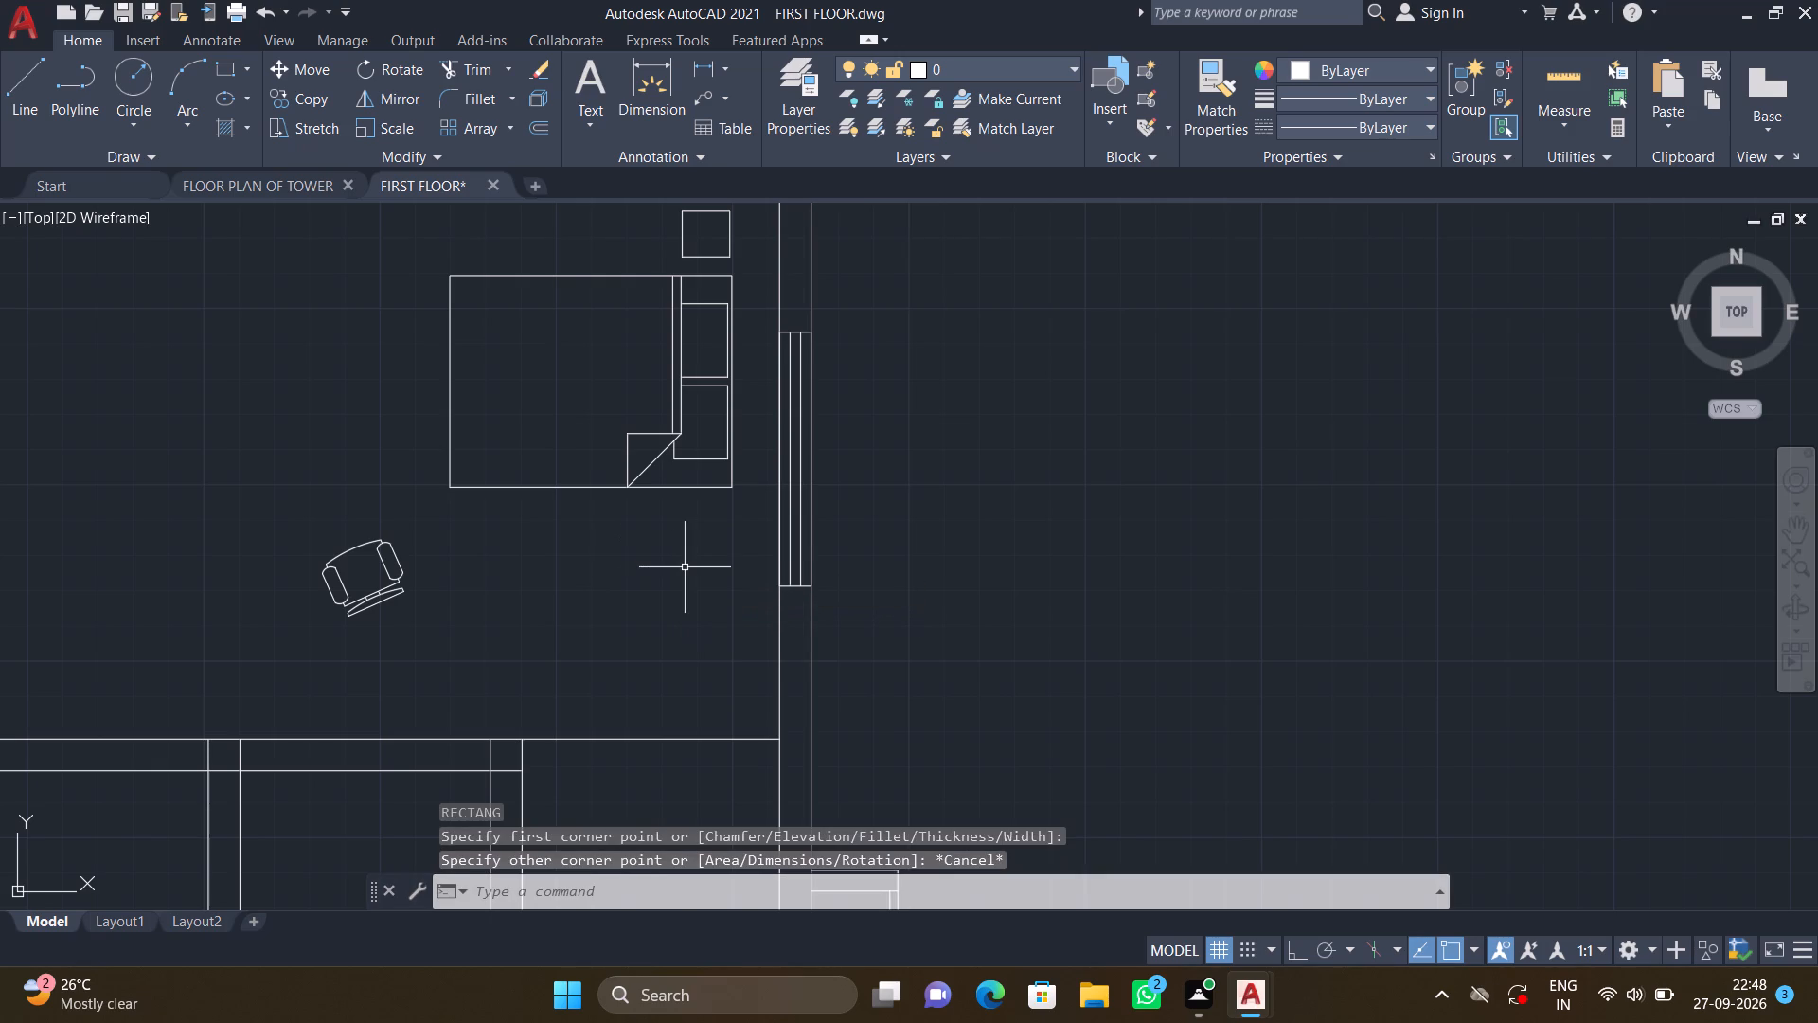
# Copy the square bedside table from its top-left corner to below the same bed's pillow end, about 7' straight down.
pyautogui.moveTo(677, 557); pyautogui.dragTo(673, 703, button='middle')
pyautogui.scroll(2, 728, 423)
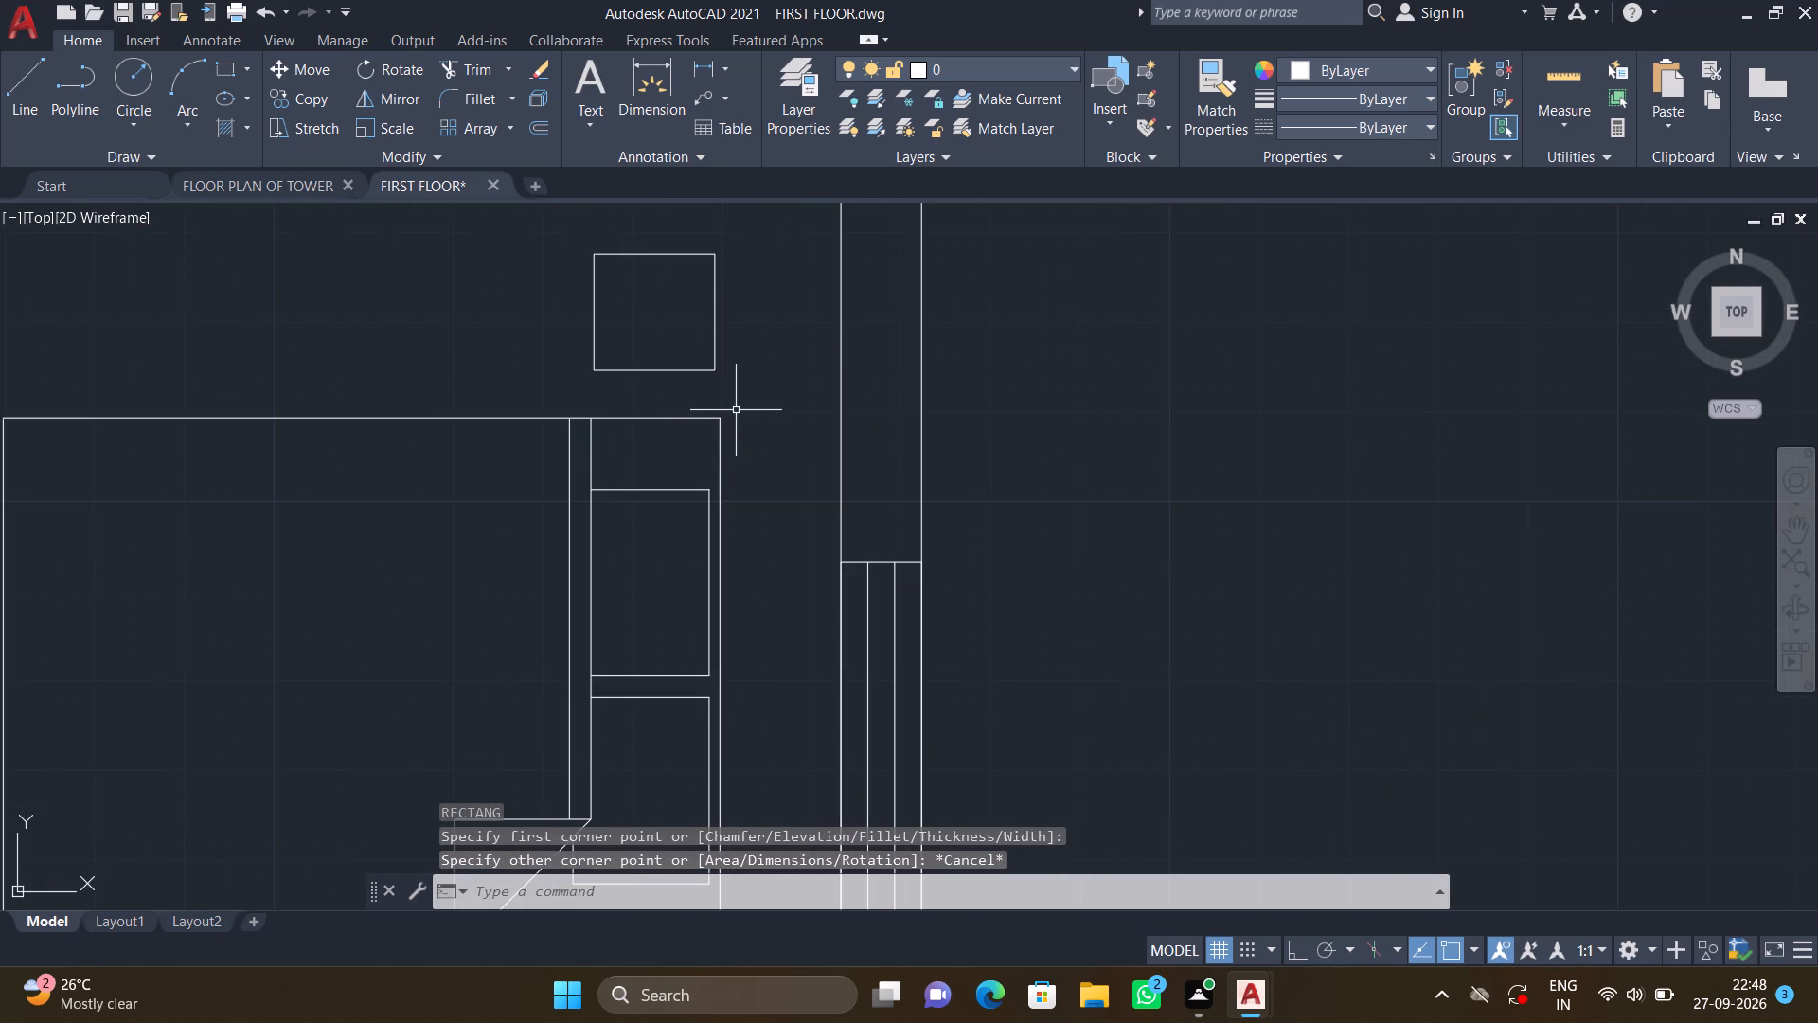
pyautogui.write('co')
pyautogui.press('Return')
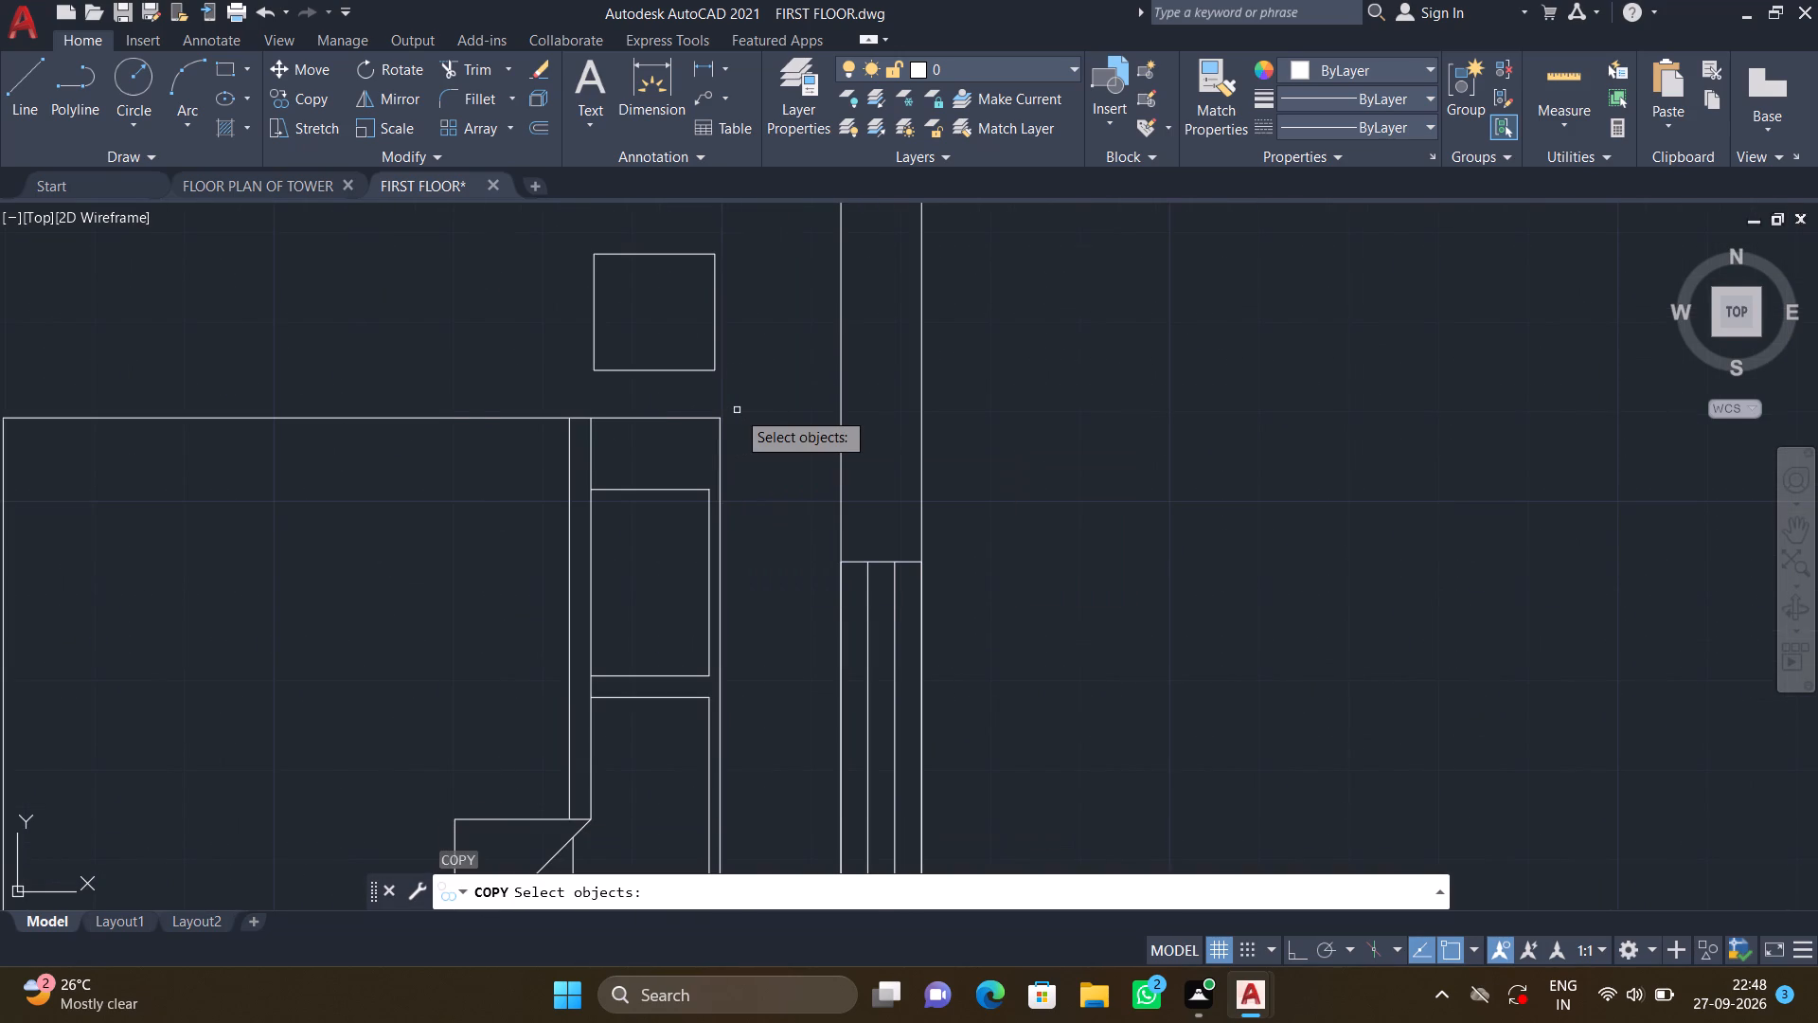
pyautogui.click(734, 397)
pyautogui.click(520, 214)
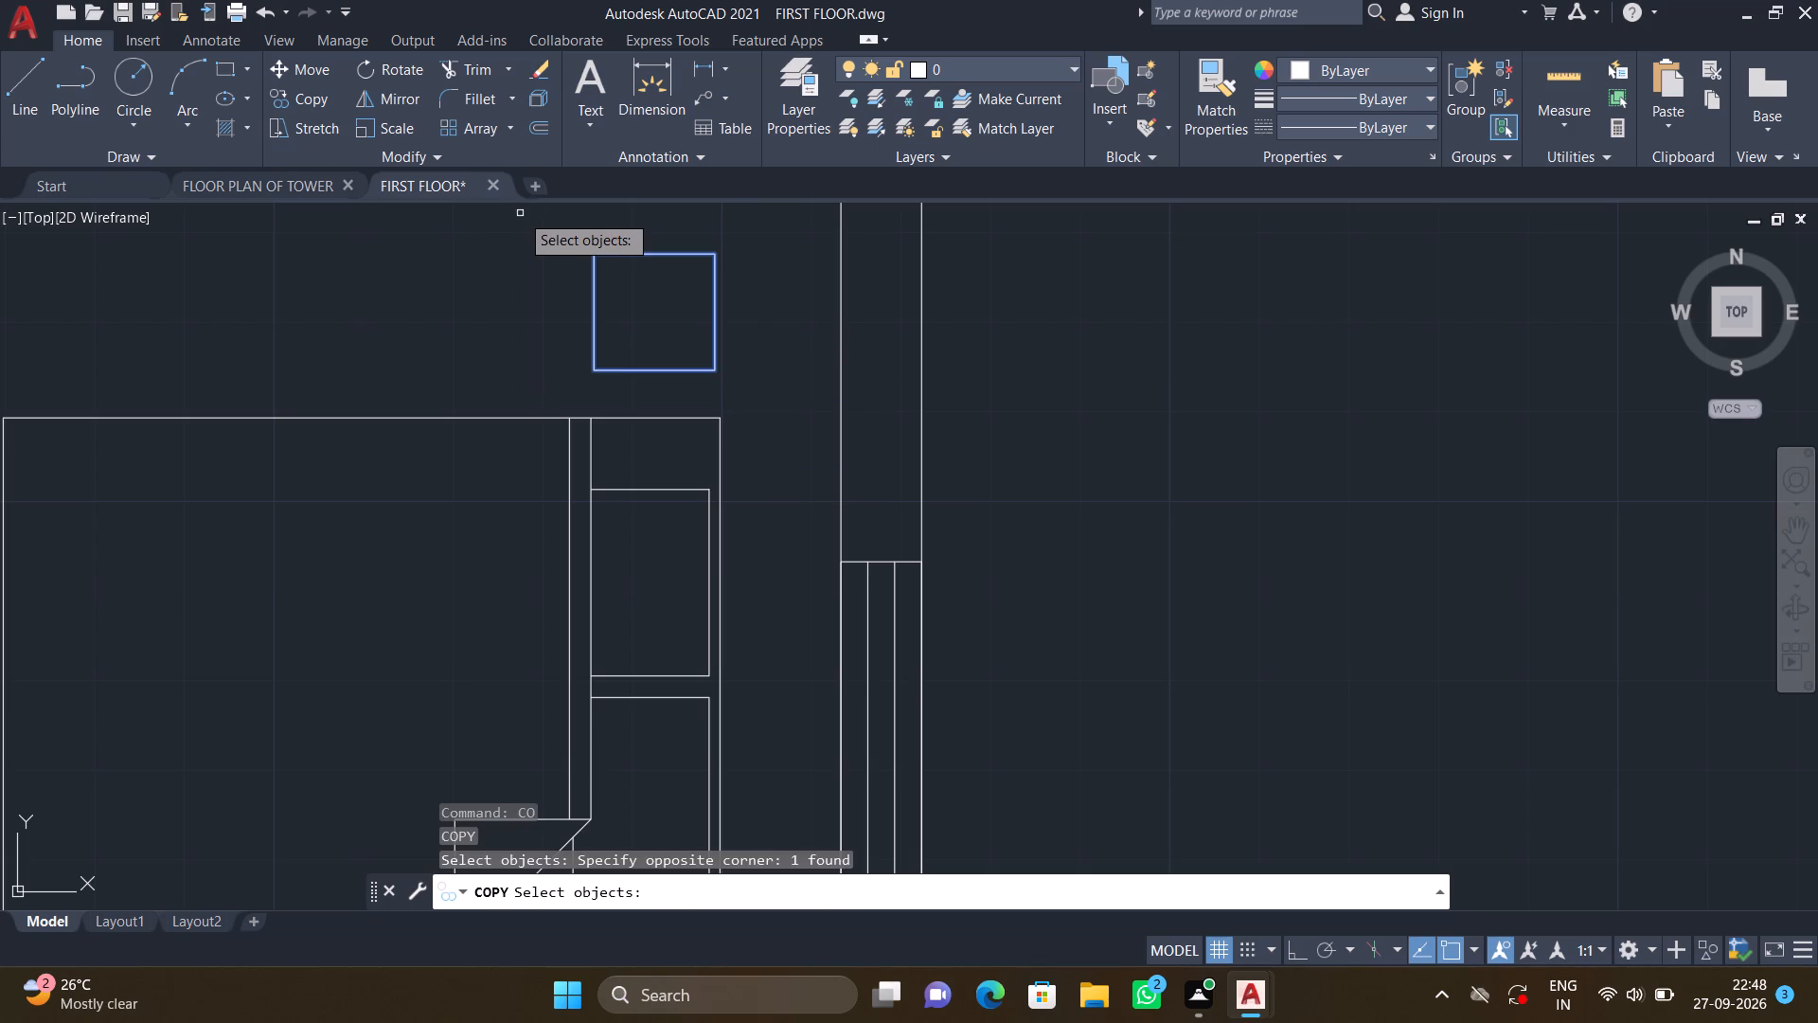
pyautogui.press('Return')
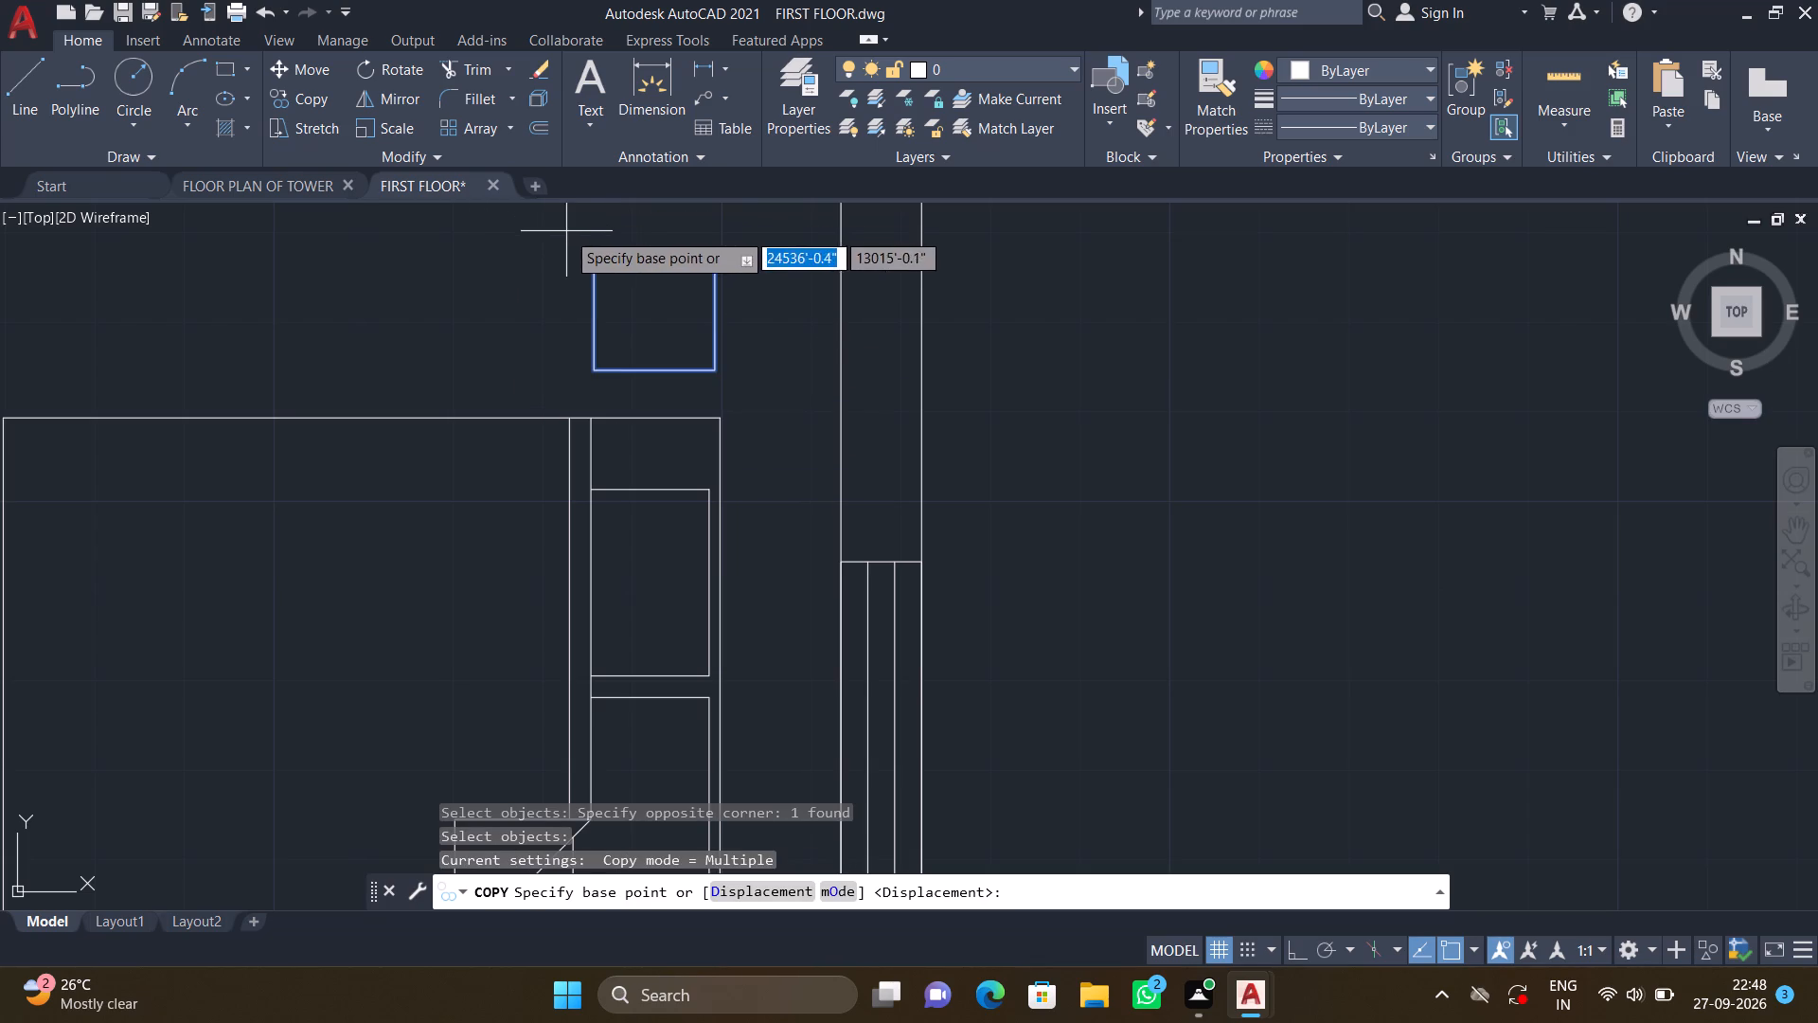
pyautogui.click(593, 248)
pyautogui.scroll(-2, 600, 384)
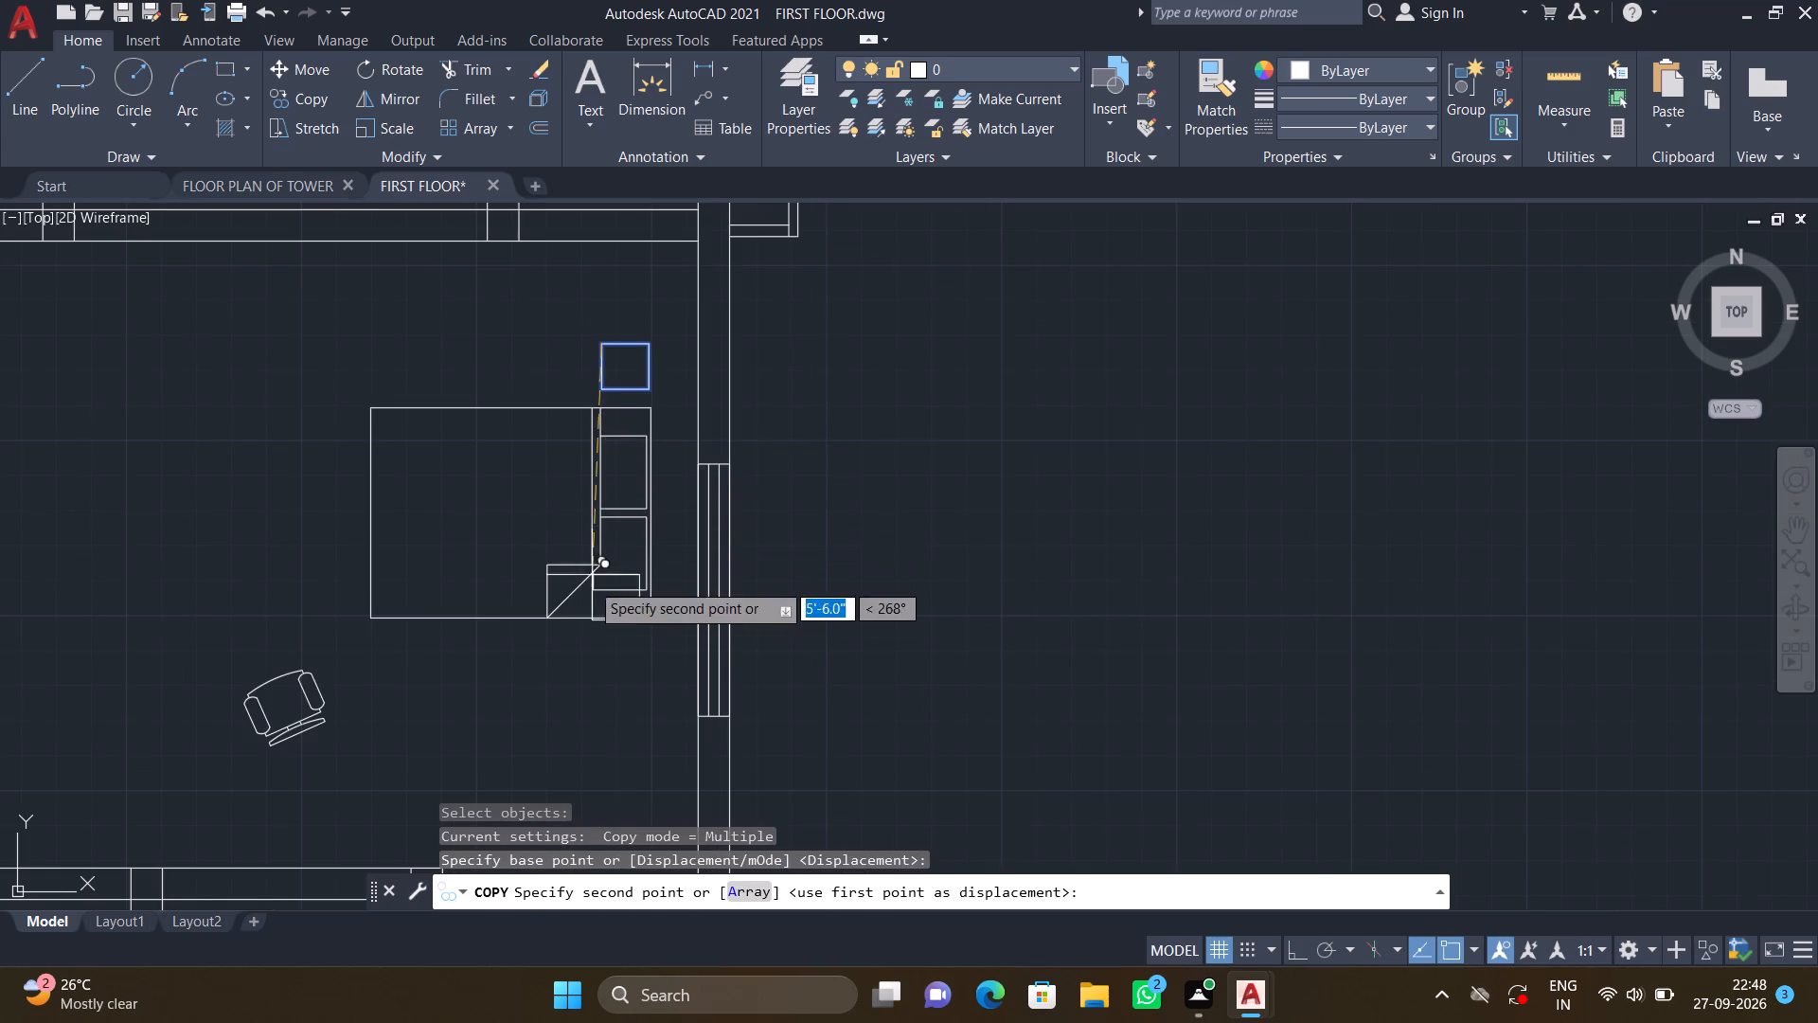
pyautogui.scroll(2, 603, 661)
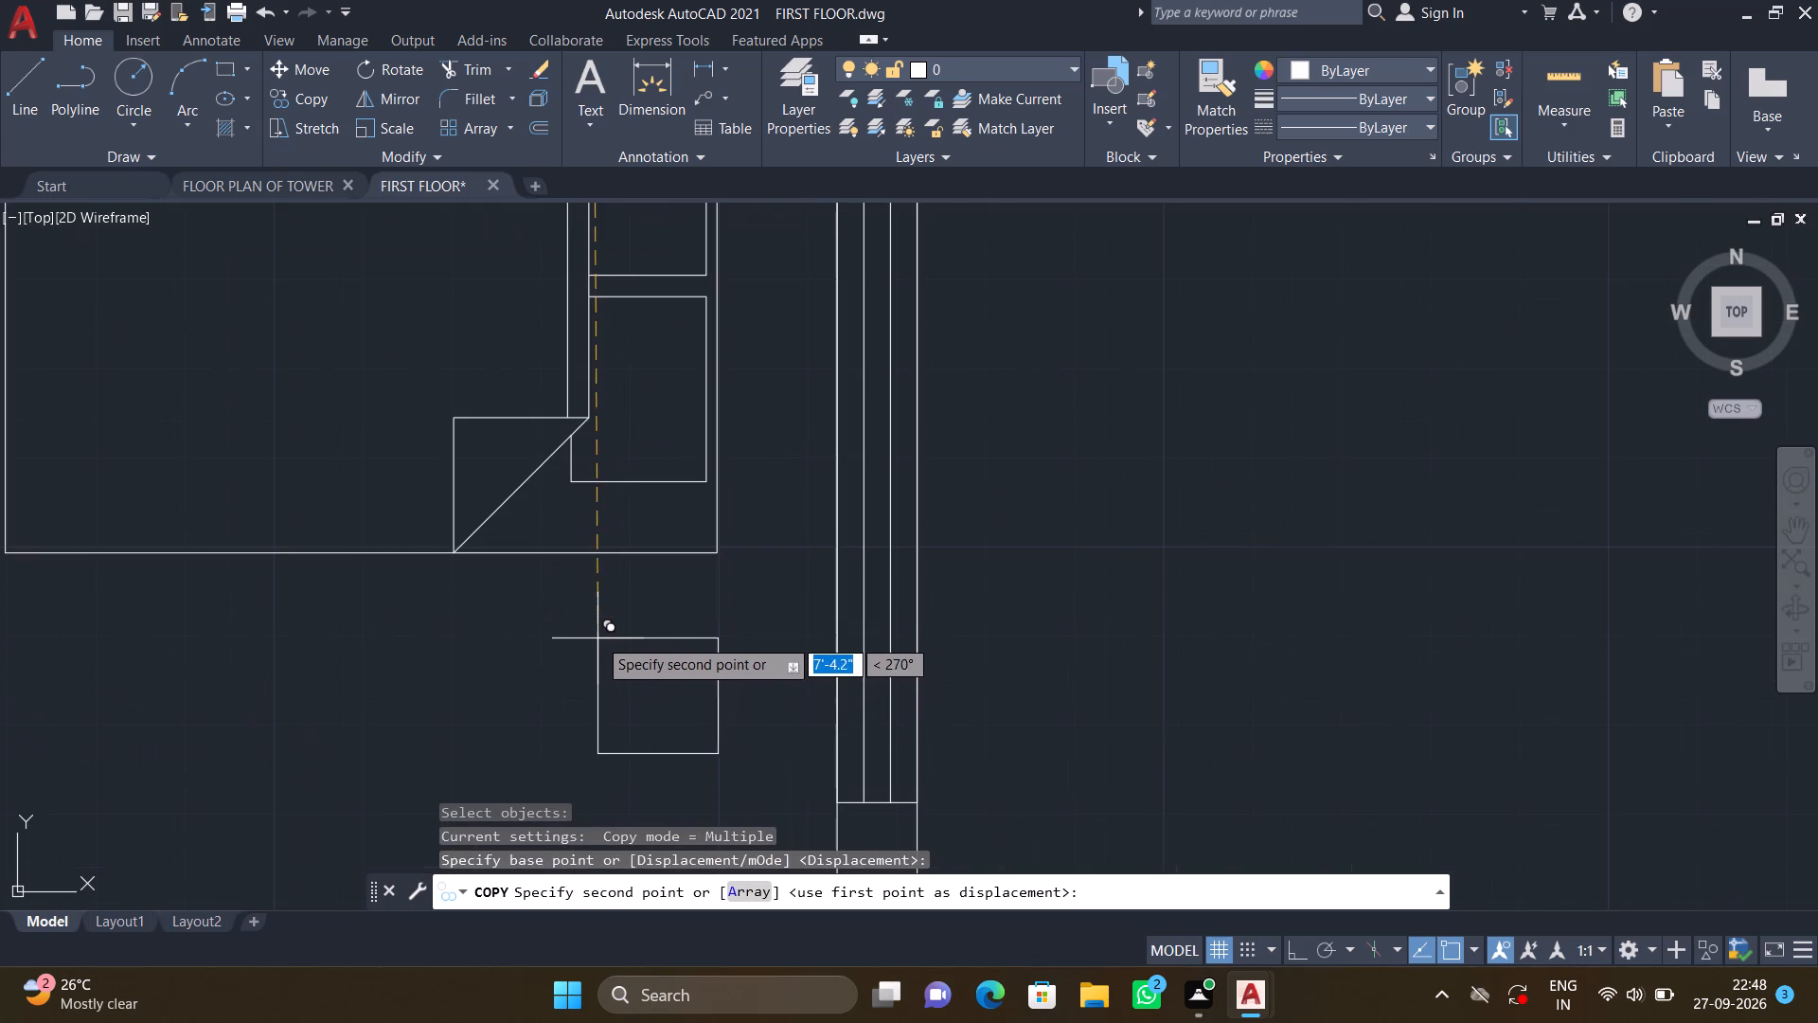
pyautogui.click(590, 606)
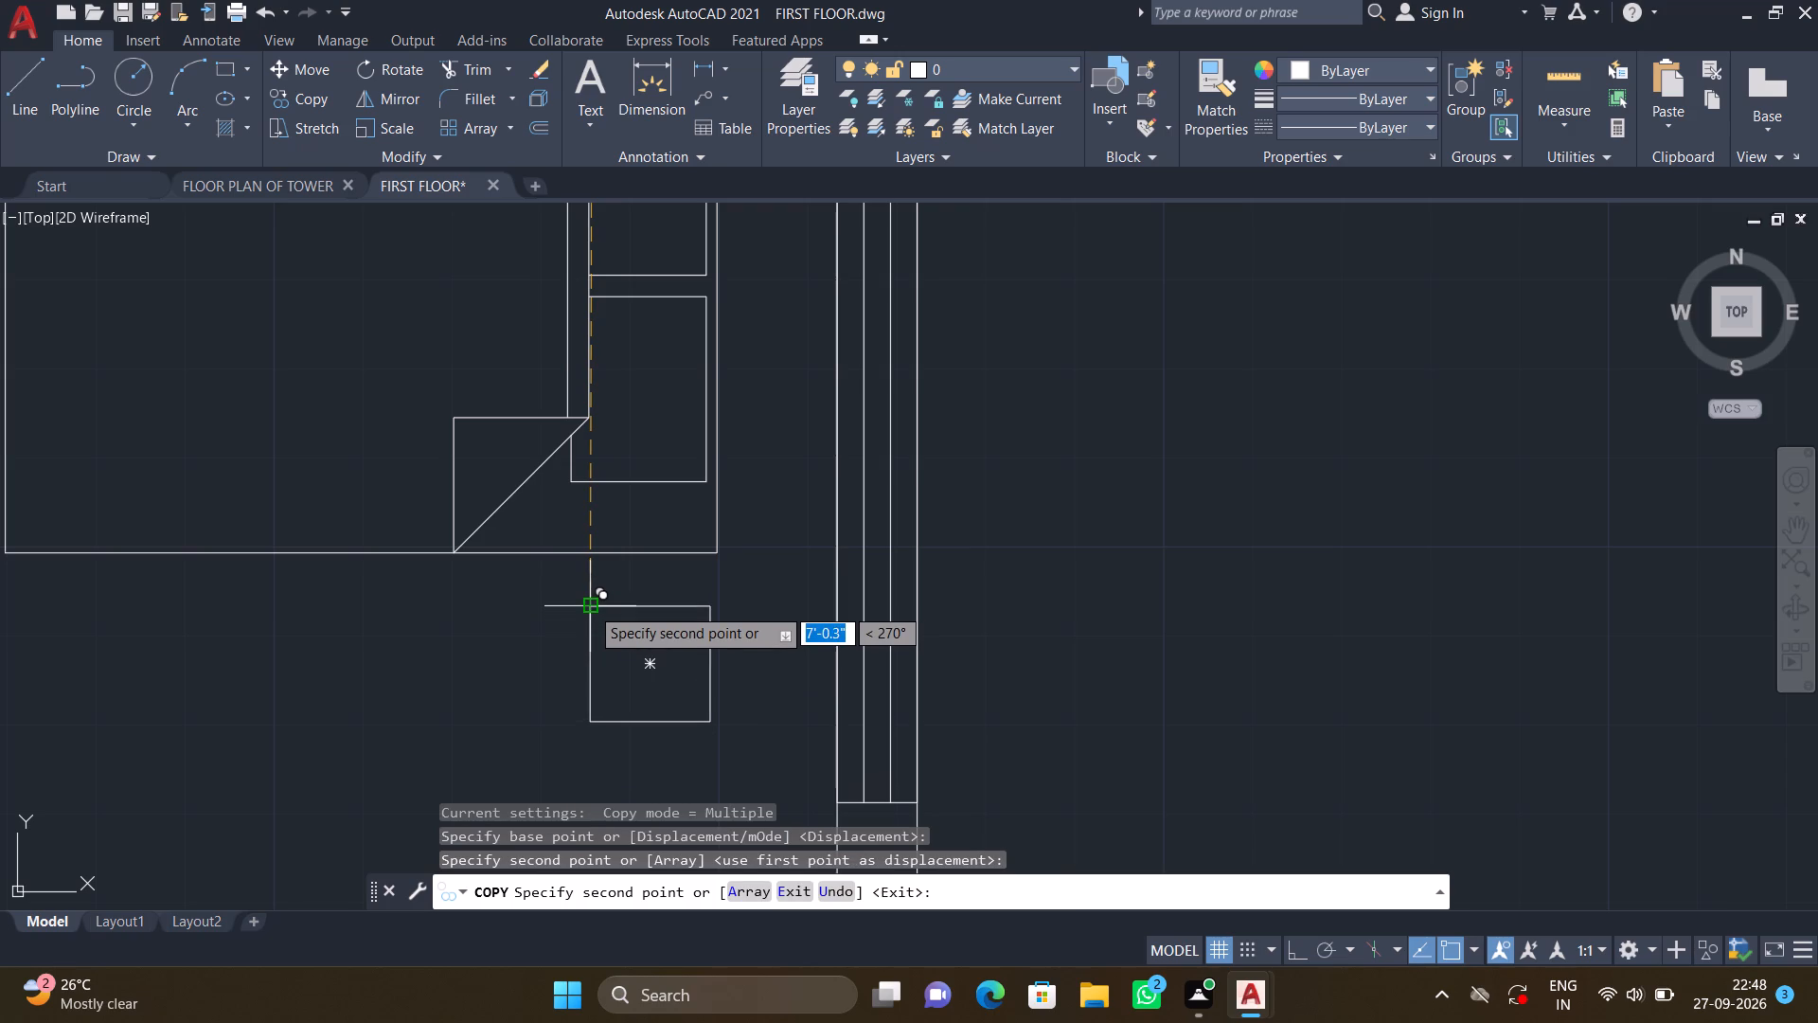
pyautogui.press('Return')
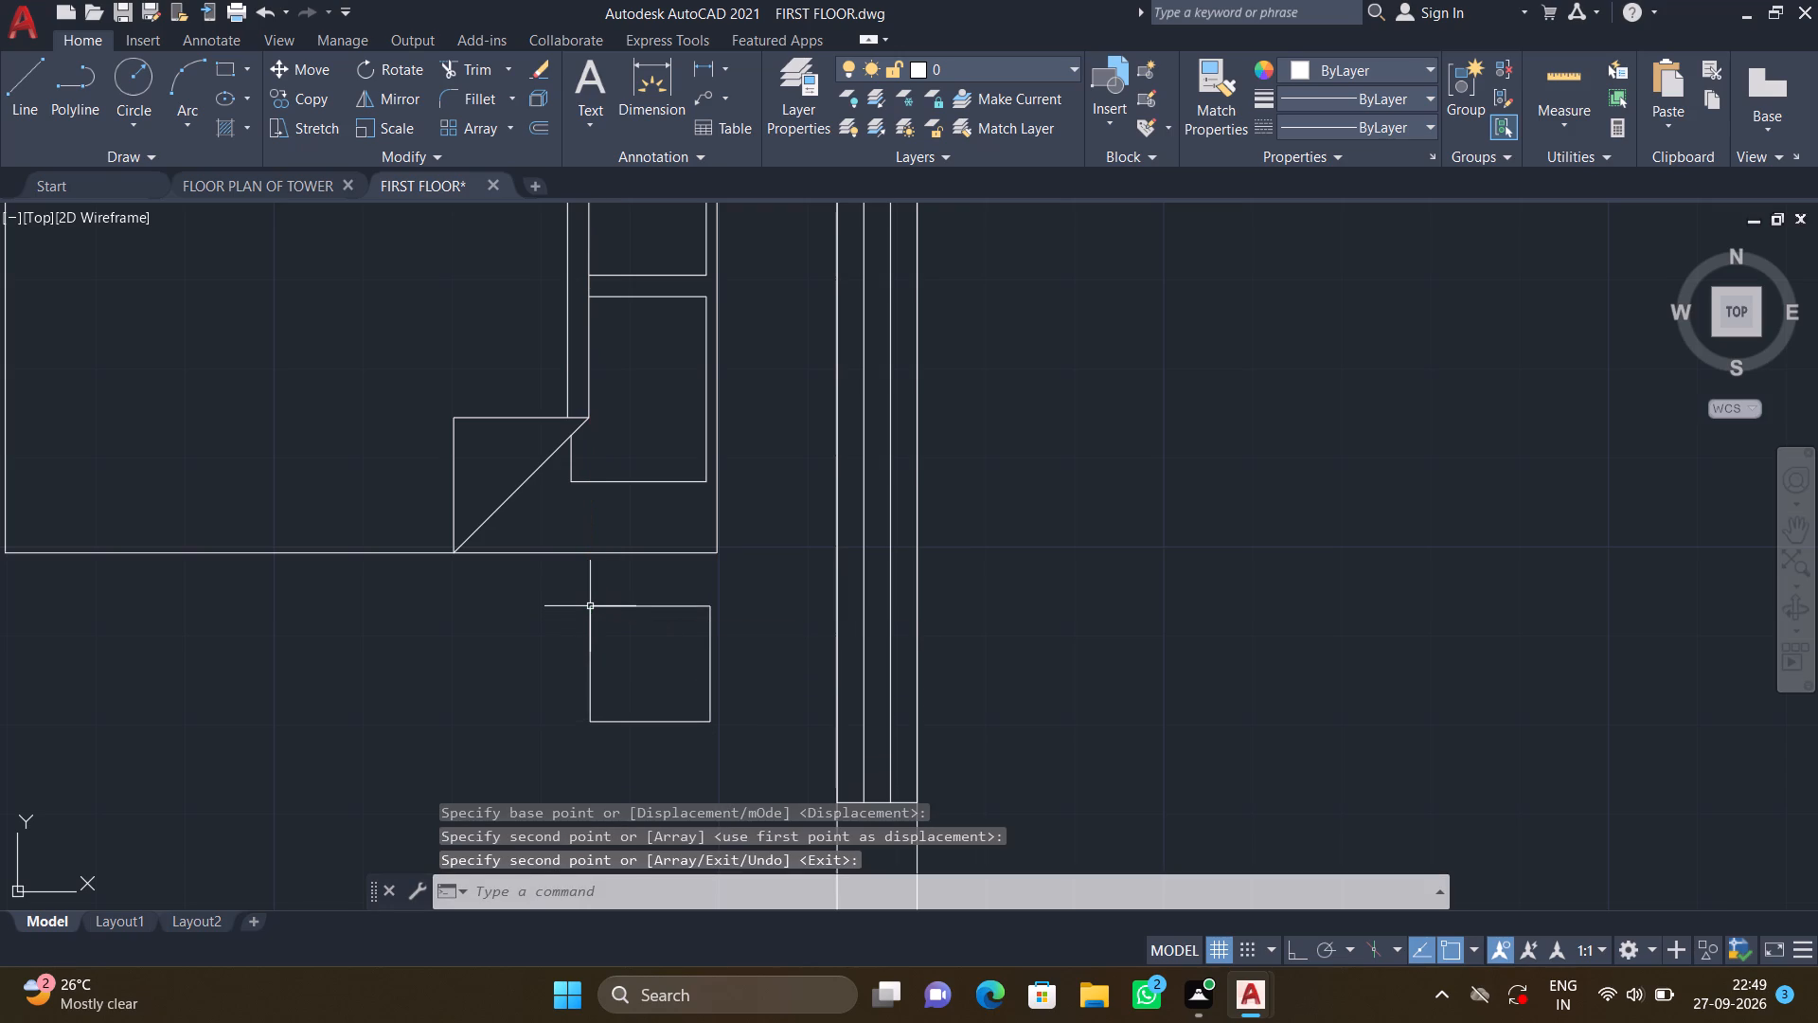
# Draw a rectangle about 2'-5" by 1'-7" inside the counter strip along the bottom wall of the left-hand toilet.
pyautogui.scroll(-2, 467, 643)
pyautogui.moveTo(331, 657); pyautogui.dragTo(532, 615, button='middle')
pyautogui.scroll(-1, 532, 615)
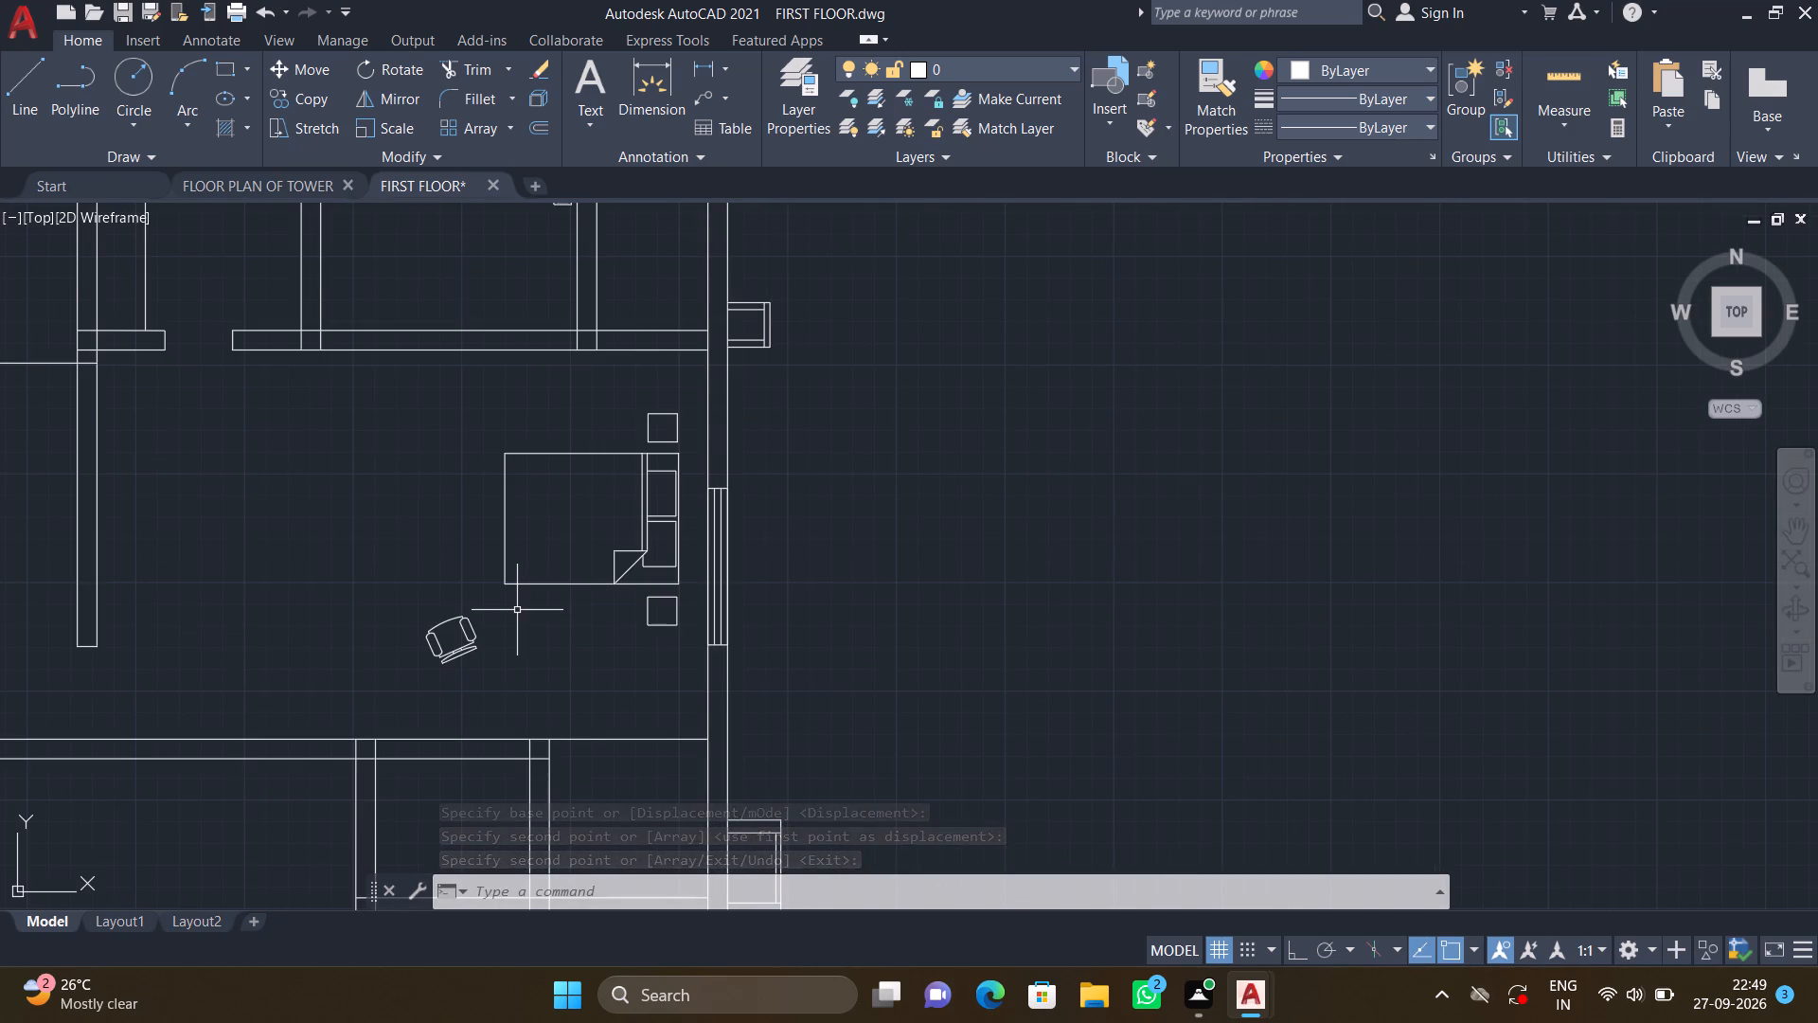
pyautogui.scroll(-1, 361, 575)
pyautogui.moveTo(309, 547); pyautogui.dragTo(448, 543, button='middle')
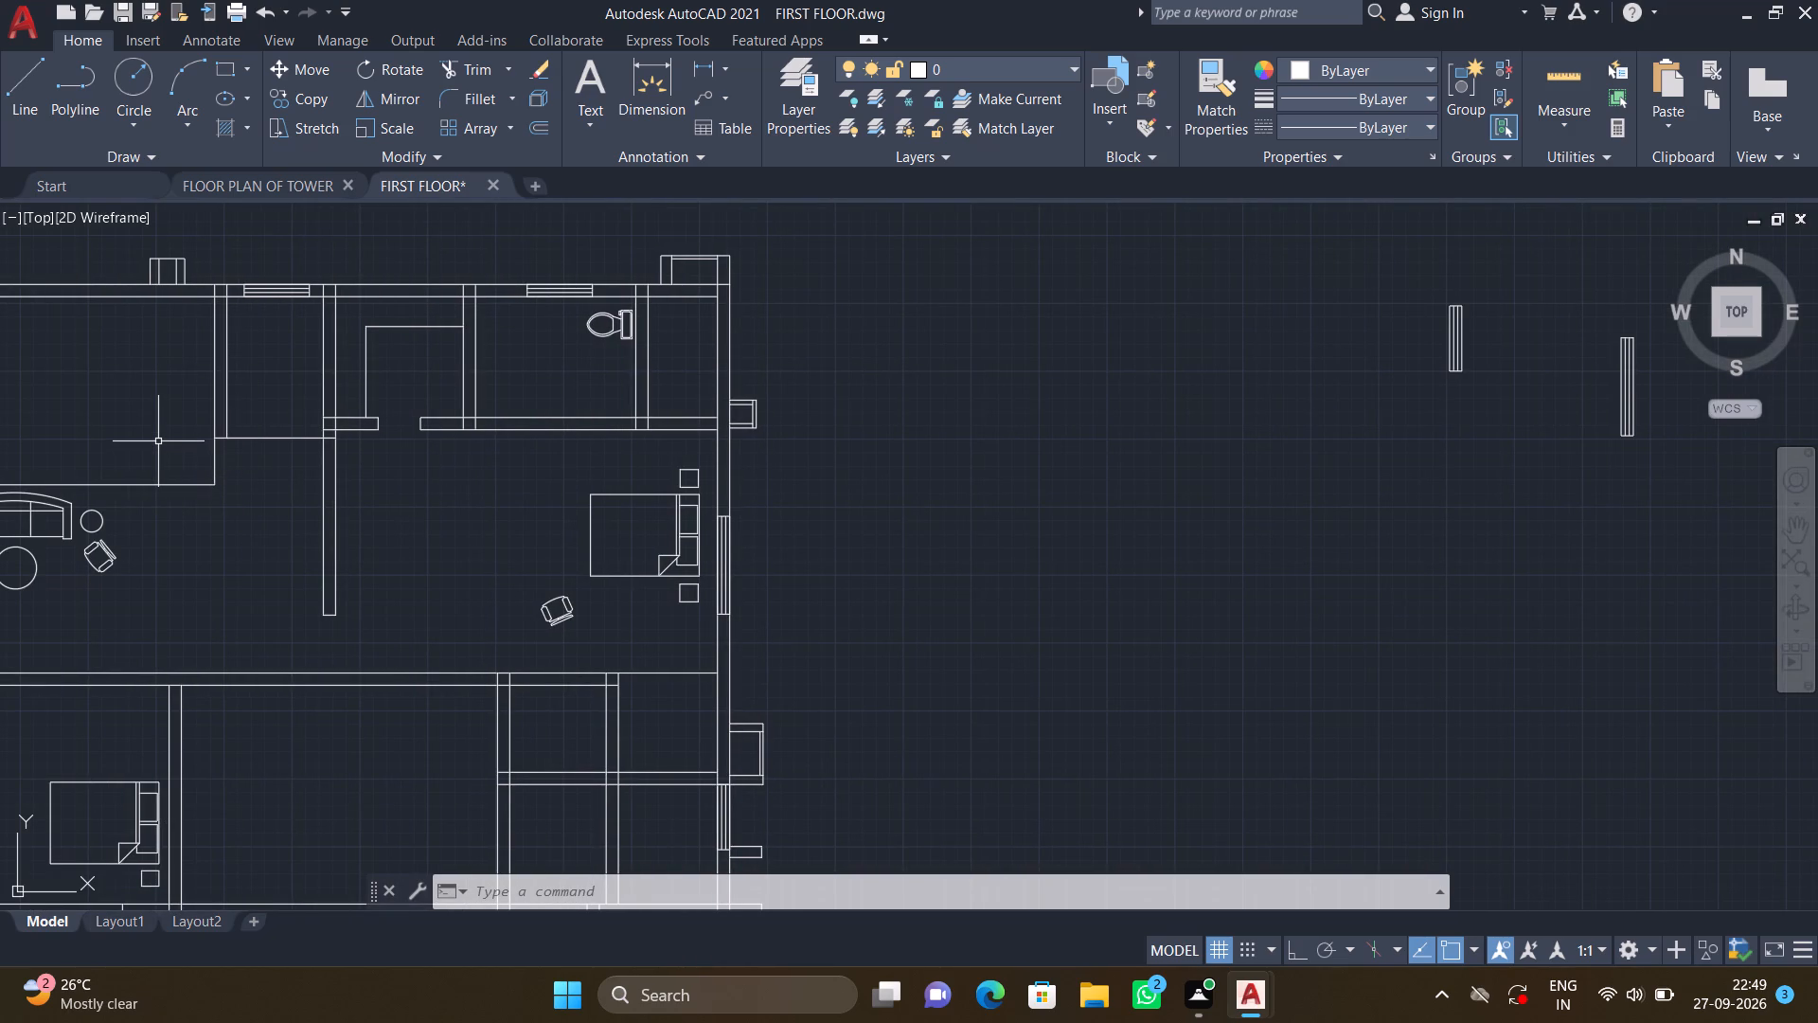
pyautogui.scroll(-1, 158, 440)
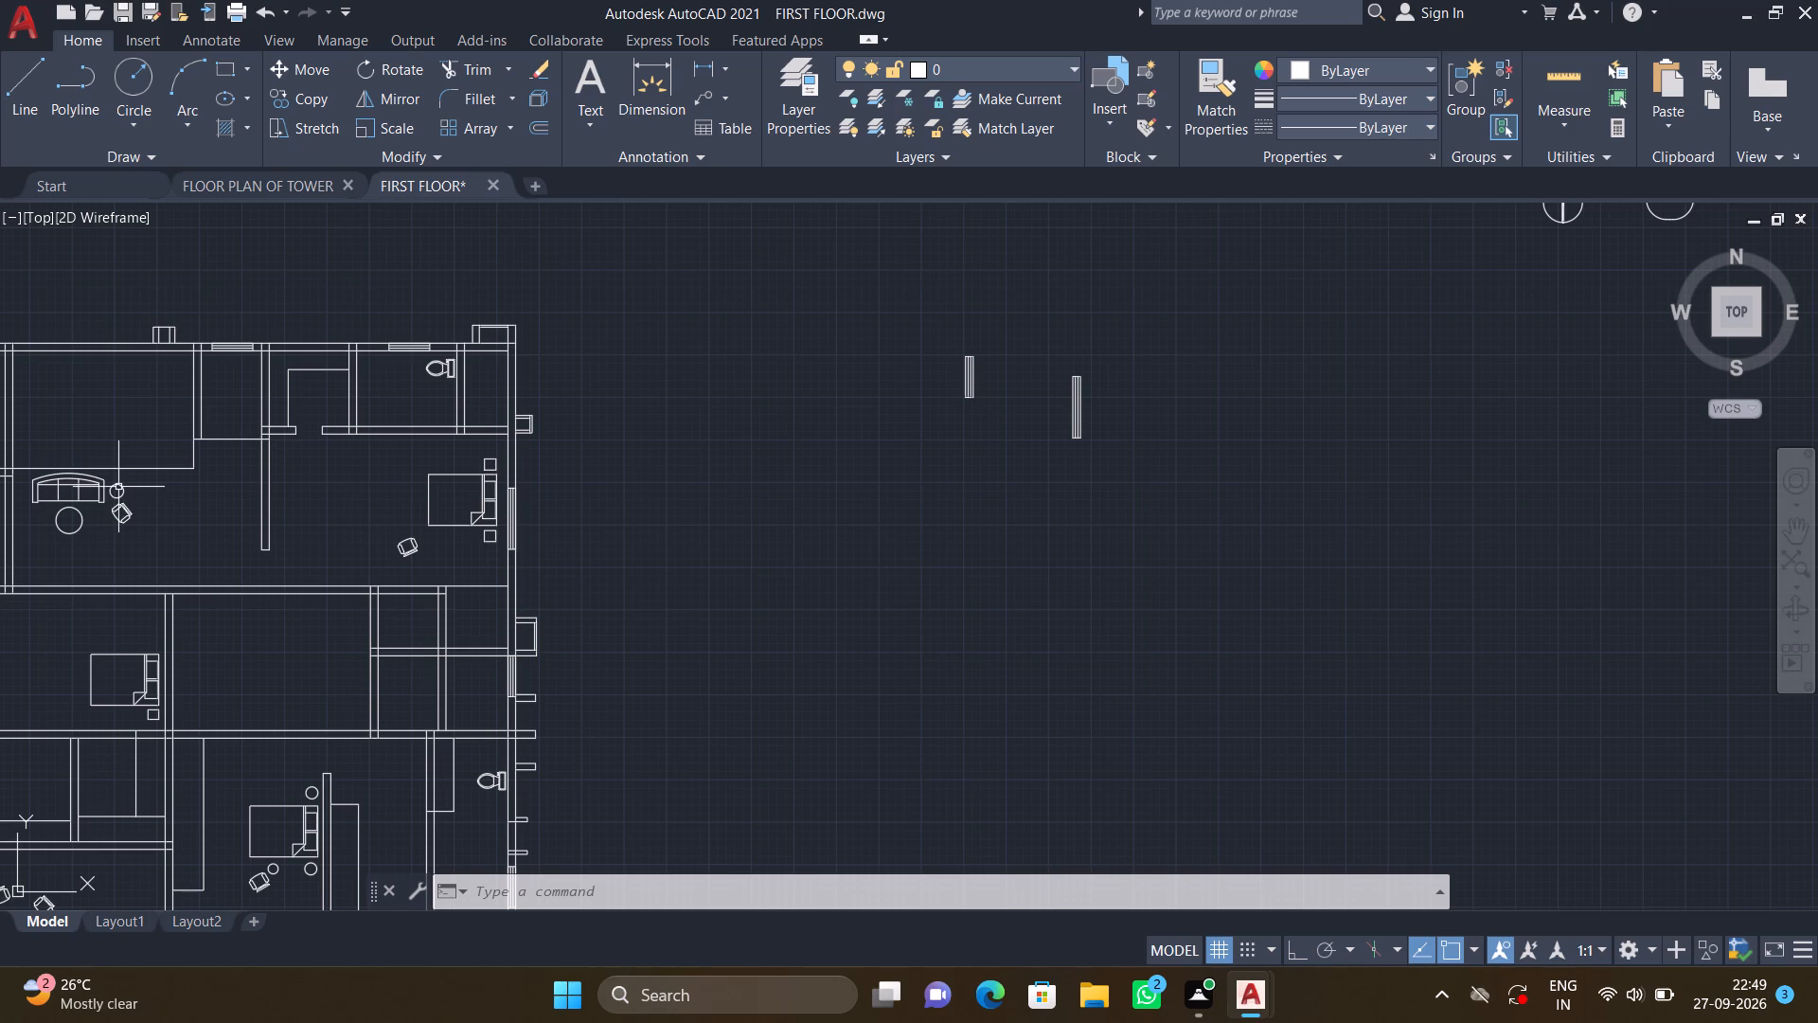
pyautogui.moveTo(230, 612); pyautogui.dragTo(237, 606, button='middle')
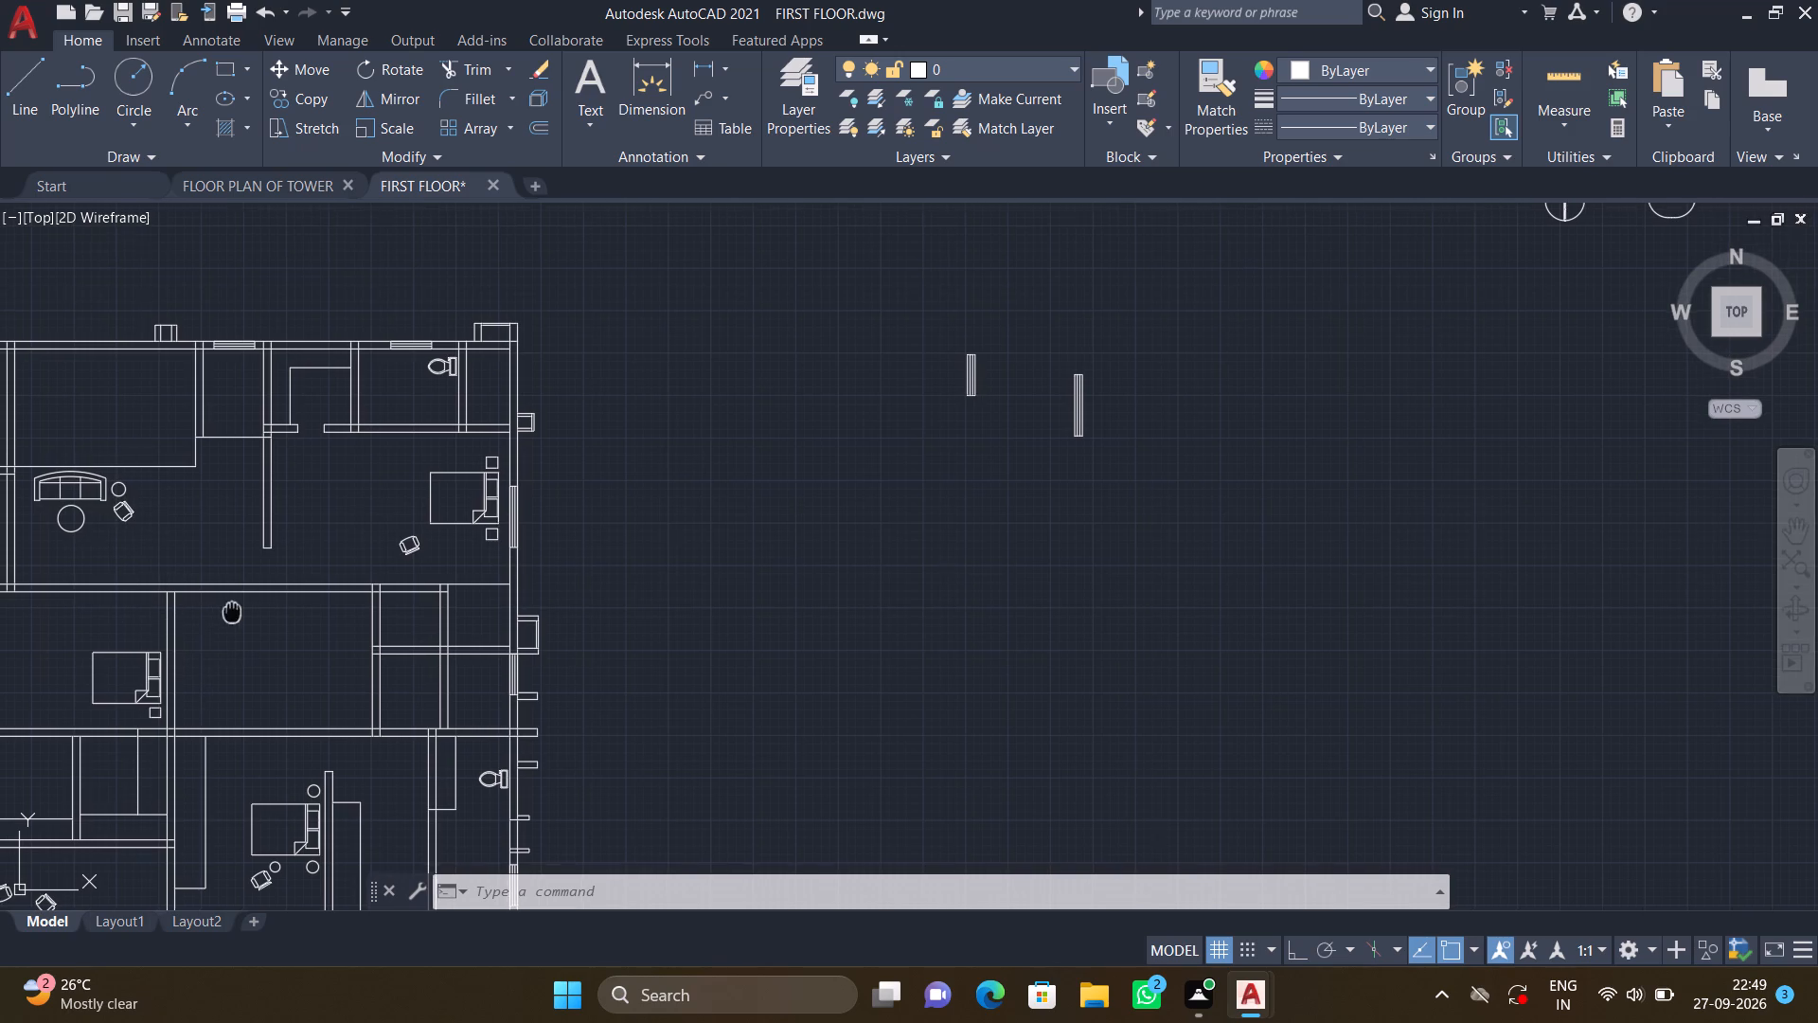
pyautogui.moveTo(237, 606); pyautogui.dragTo(340, 536, button='middle')
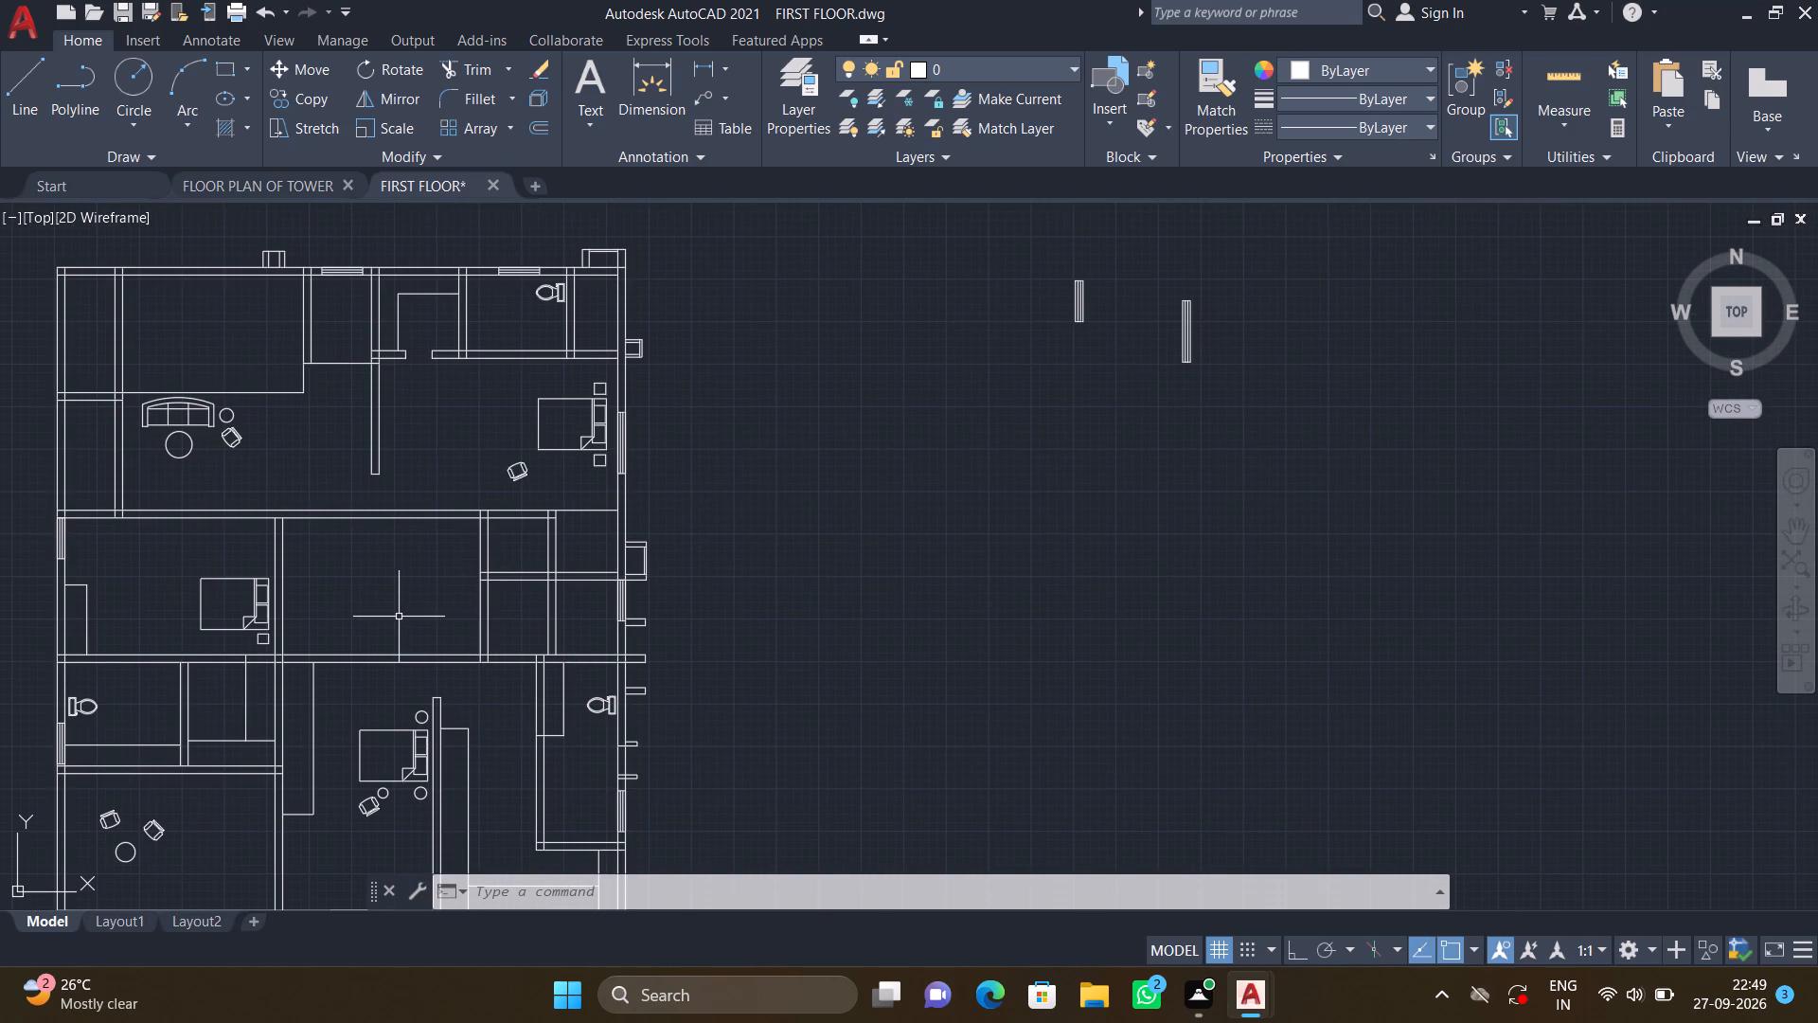
pyautogui.scroll(-1, 456, 614)
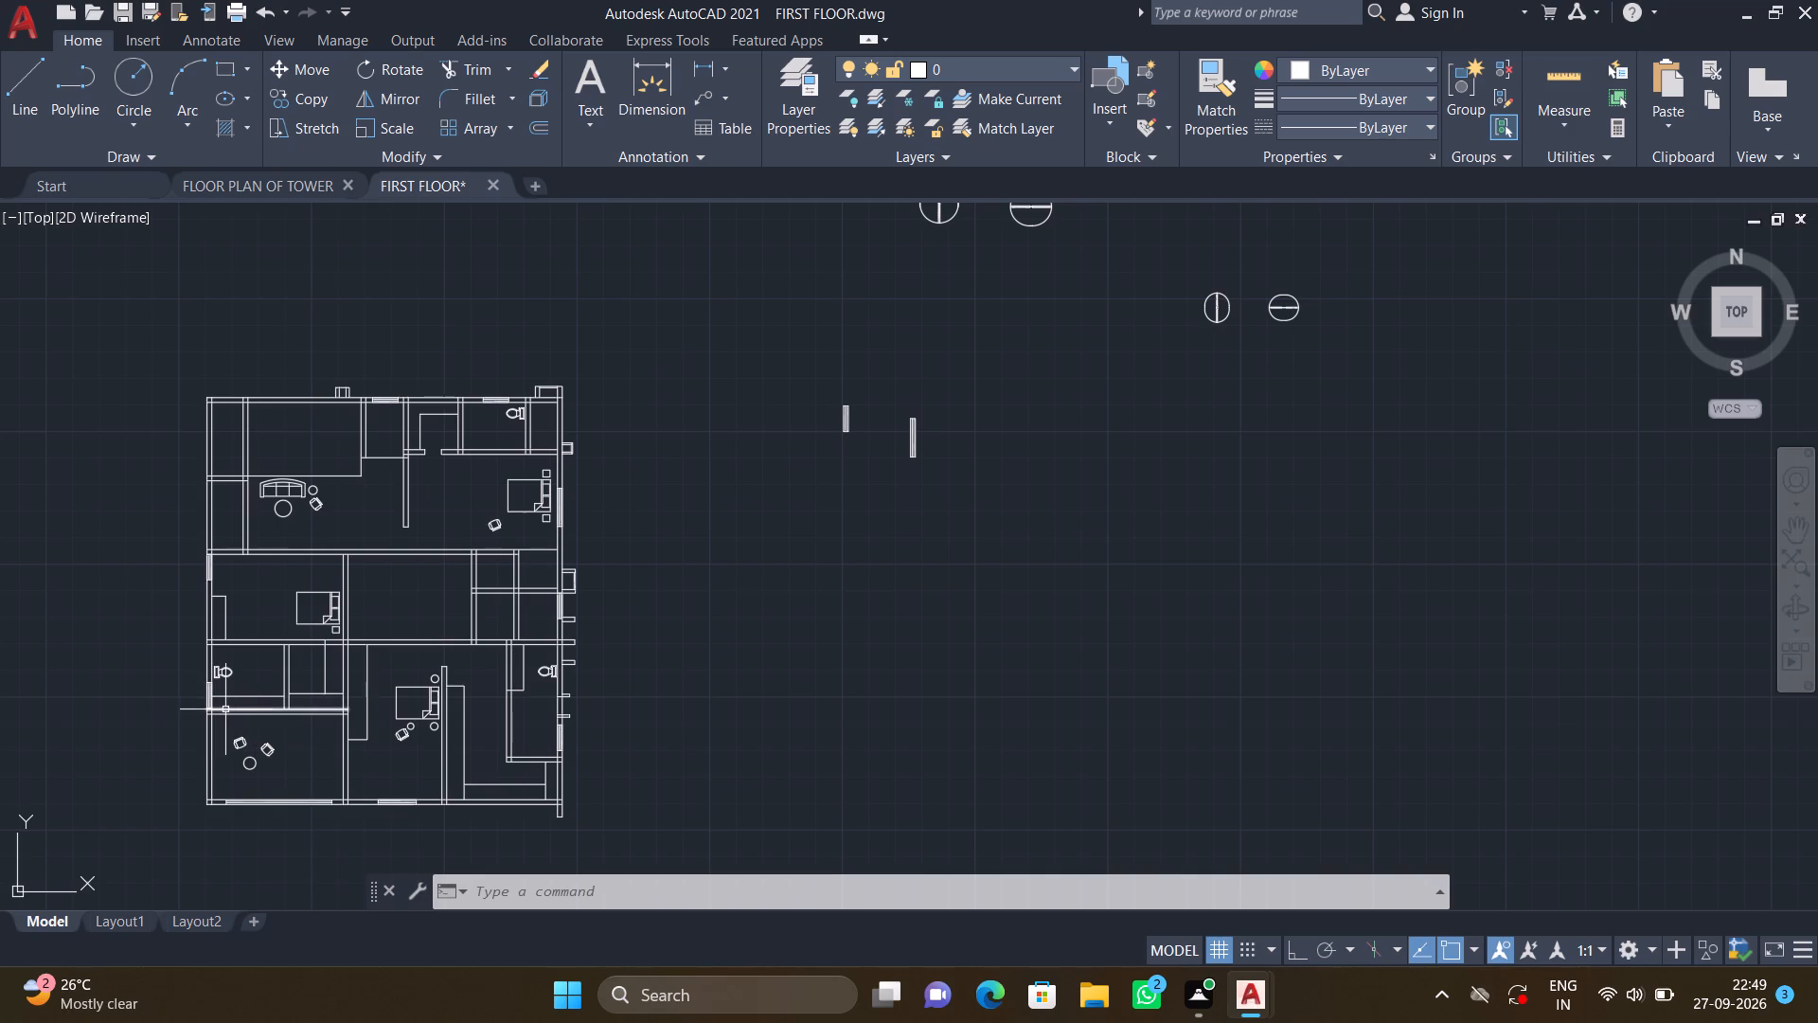
pyautogui.moveTo(280, 714); pyautogui.dragTo(504, 573, button='middle')
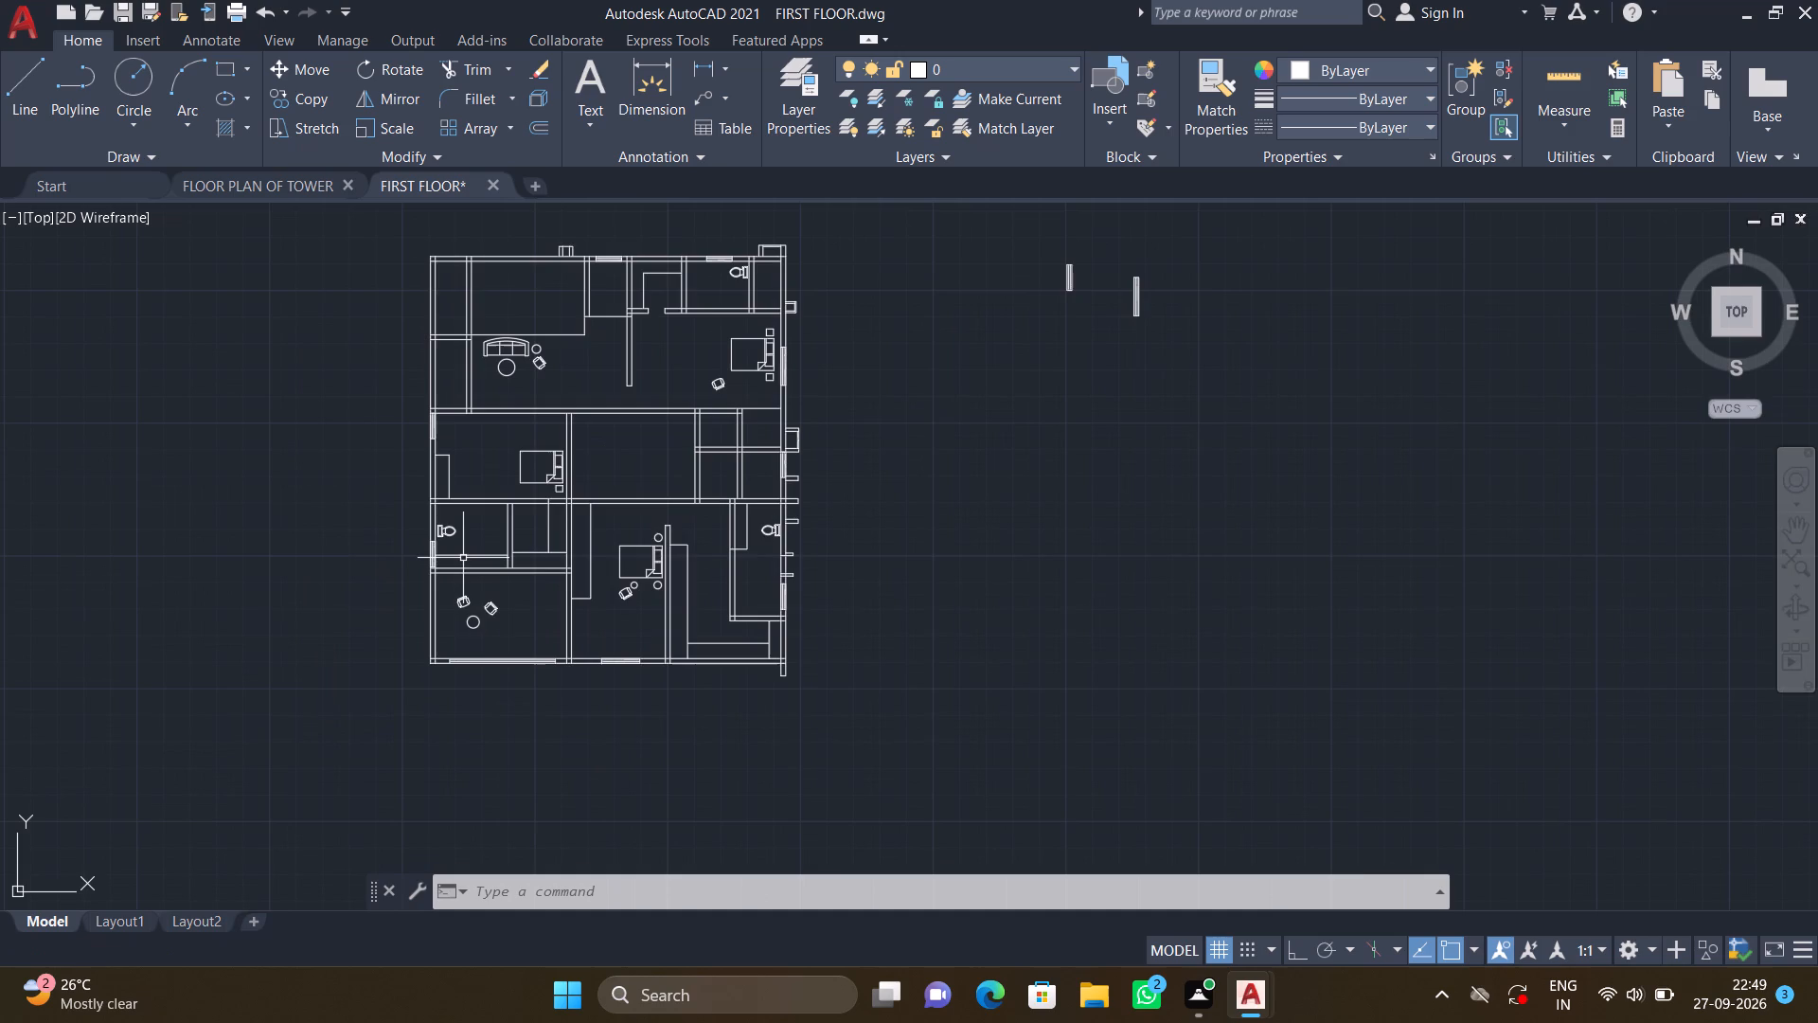
pyautogui.scroll(6, 463, 558)
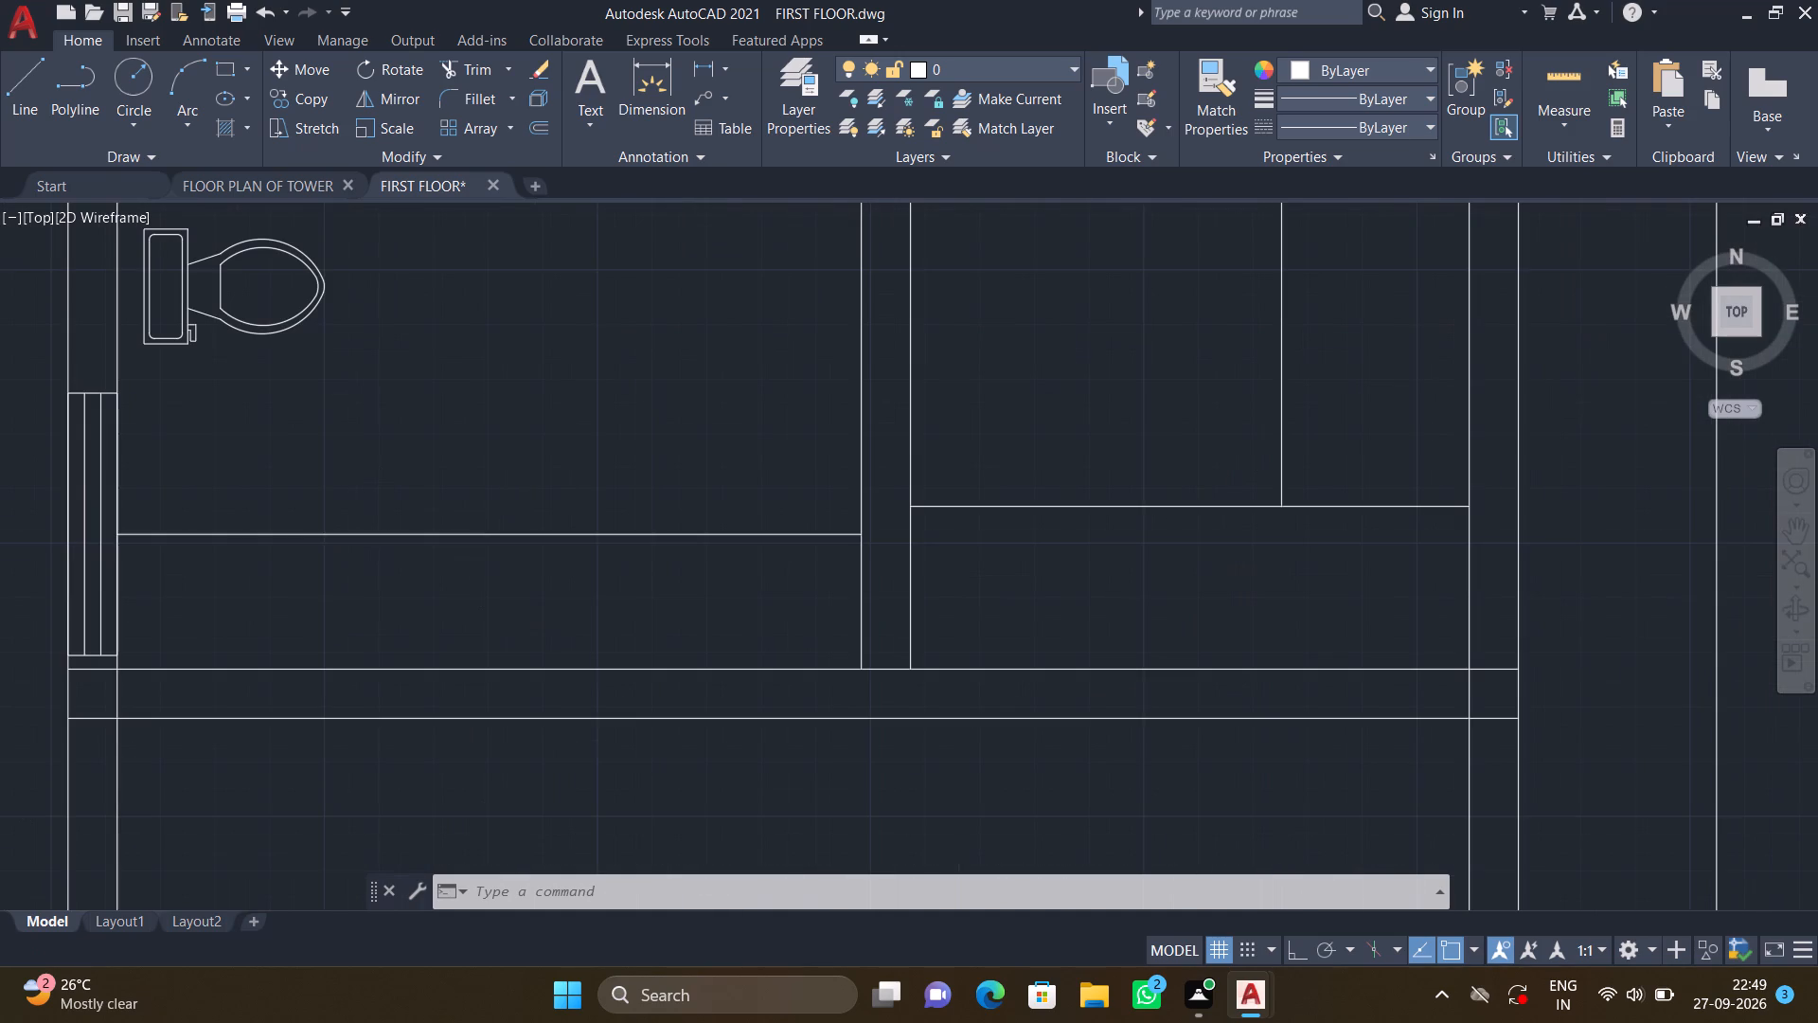
pyautogui.write('rec')
pyautogui.press('Return')
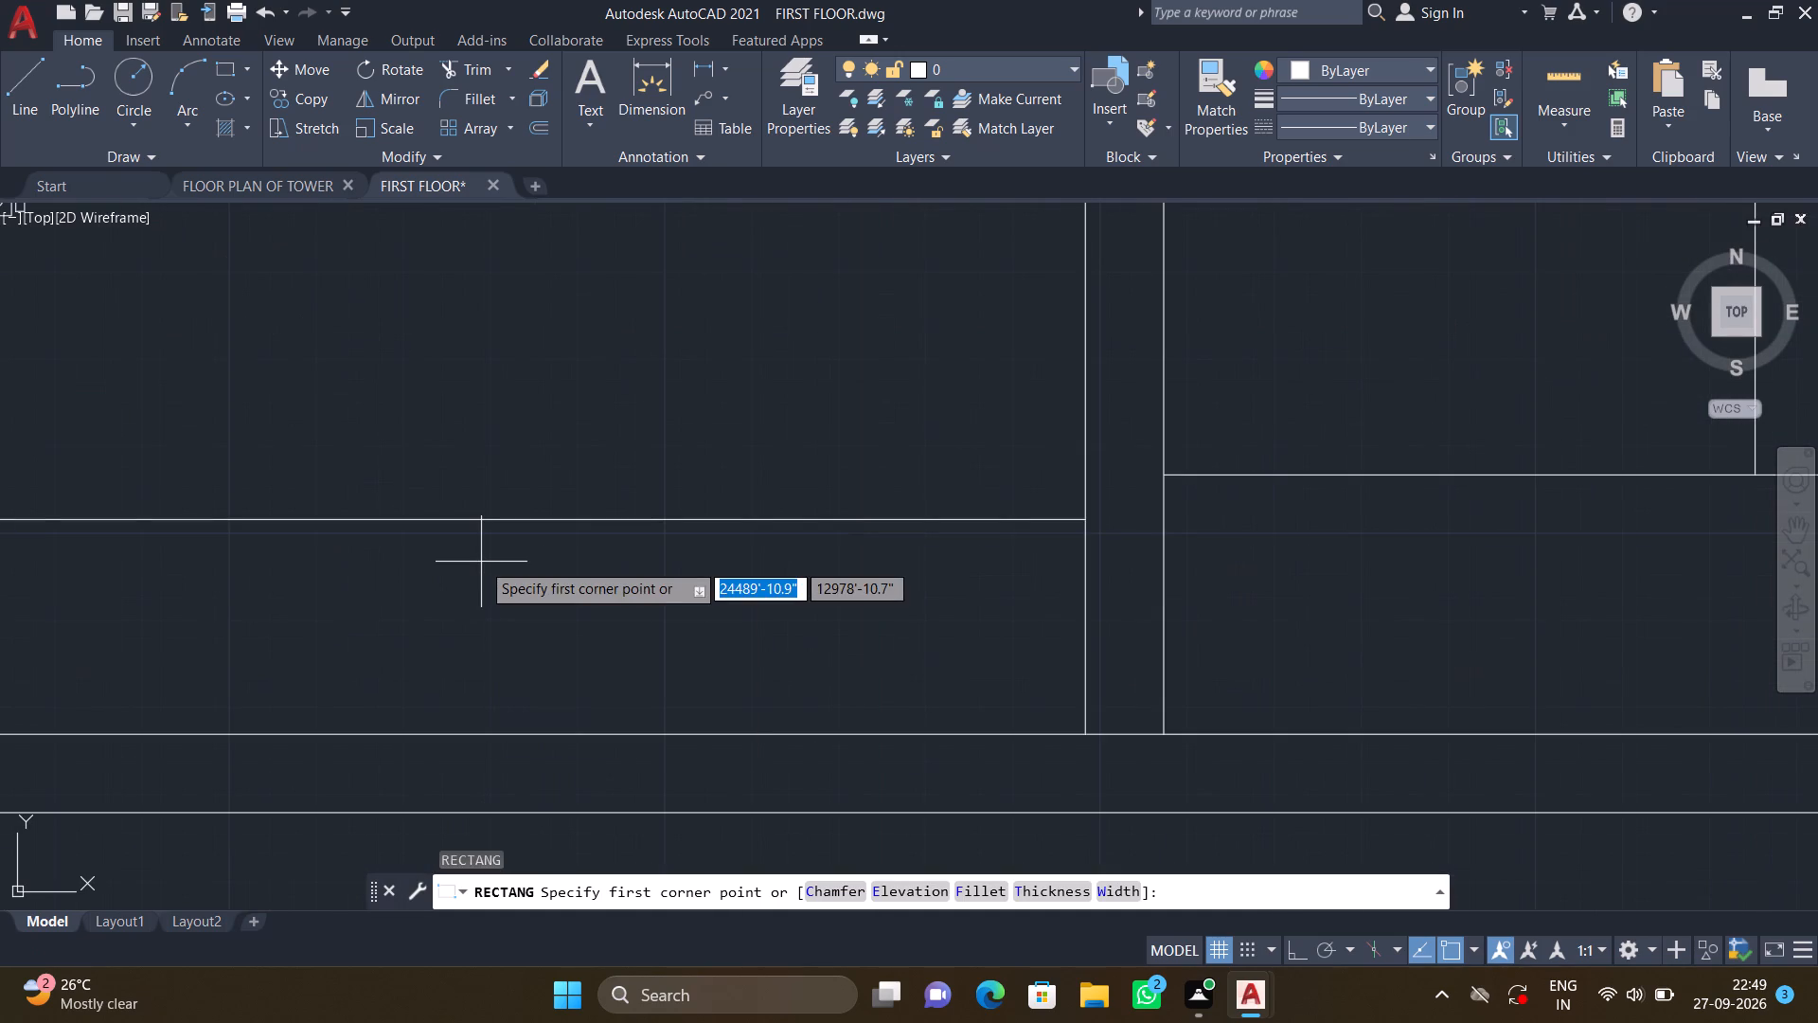
pyautogui.scroll(-3, 486, 556)
pyautogui.moveTo(406, 573); pyautogui.dragTo(466, 491, button='middle')
pyautogui.scroll(3, 481, 493)
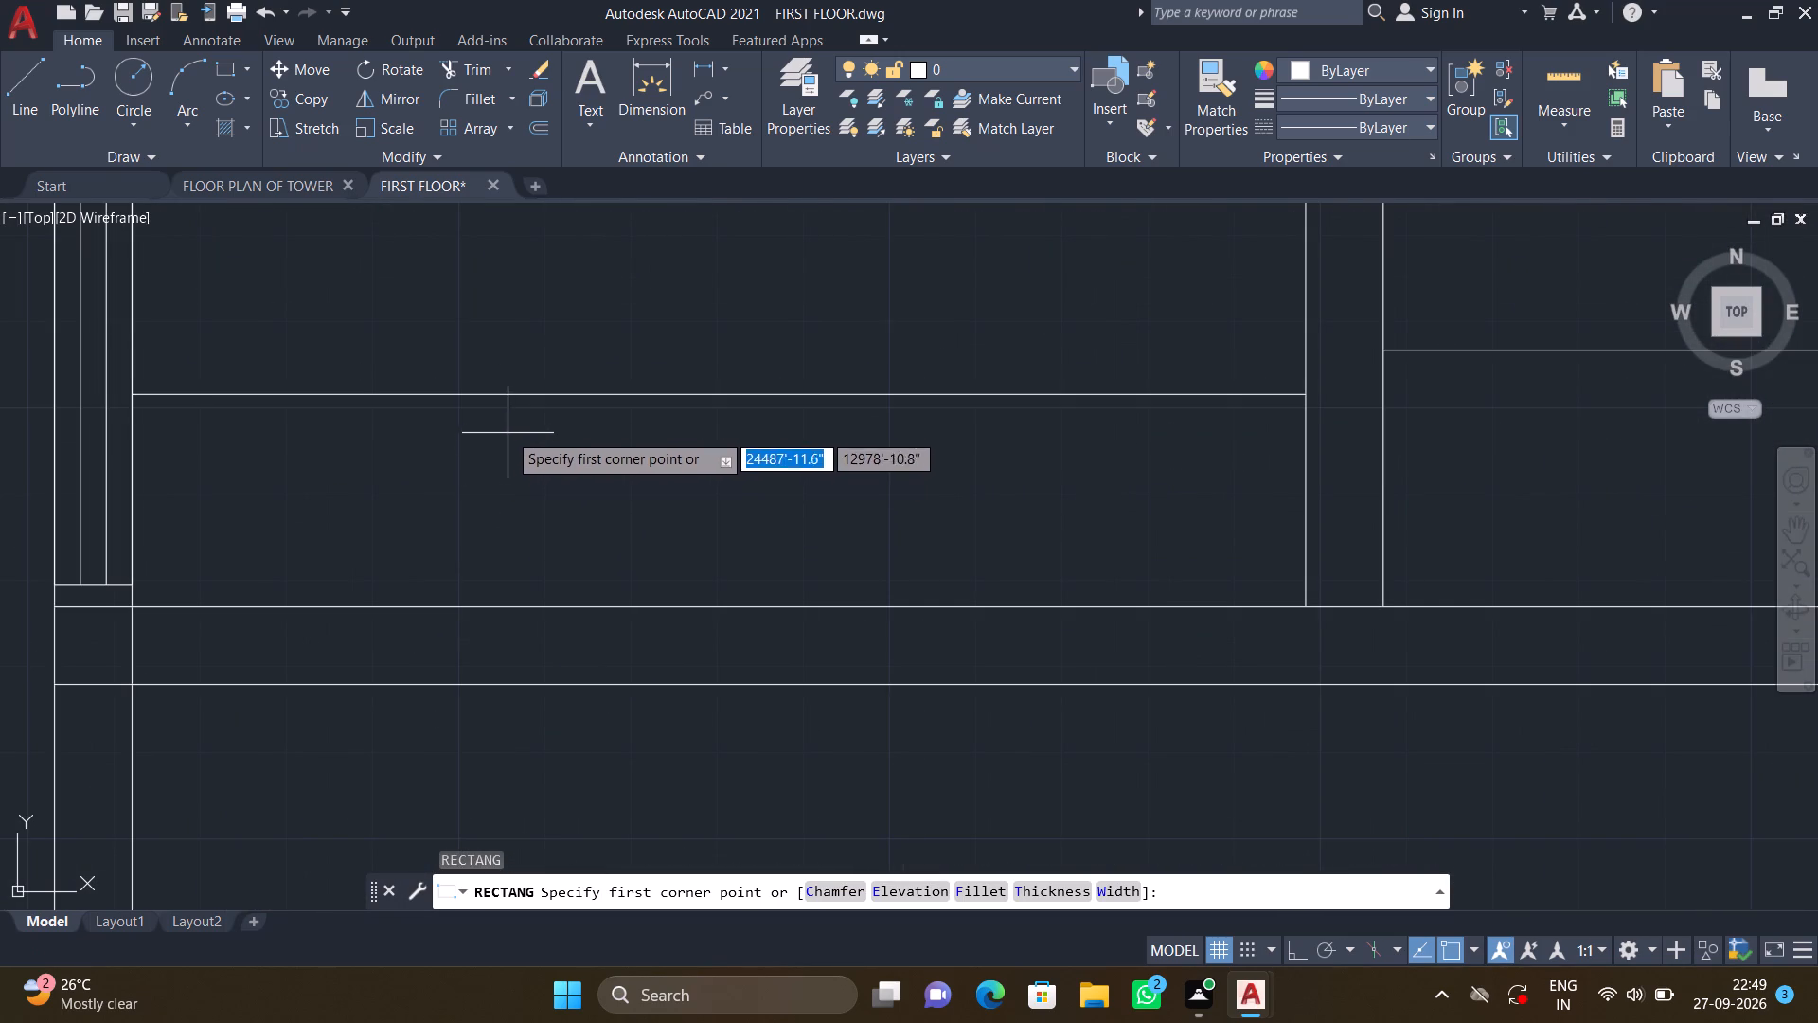
pyautogui.click(596, 413)
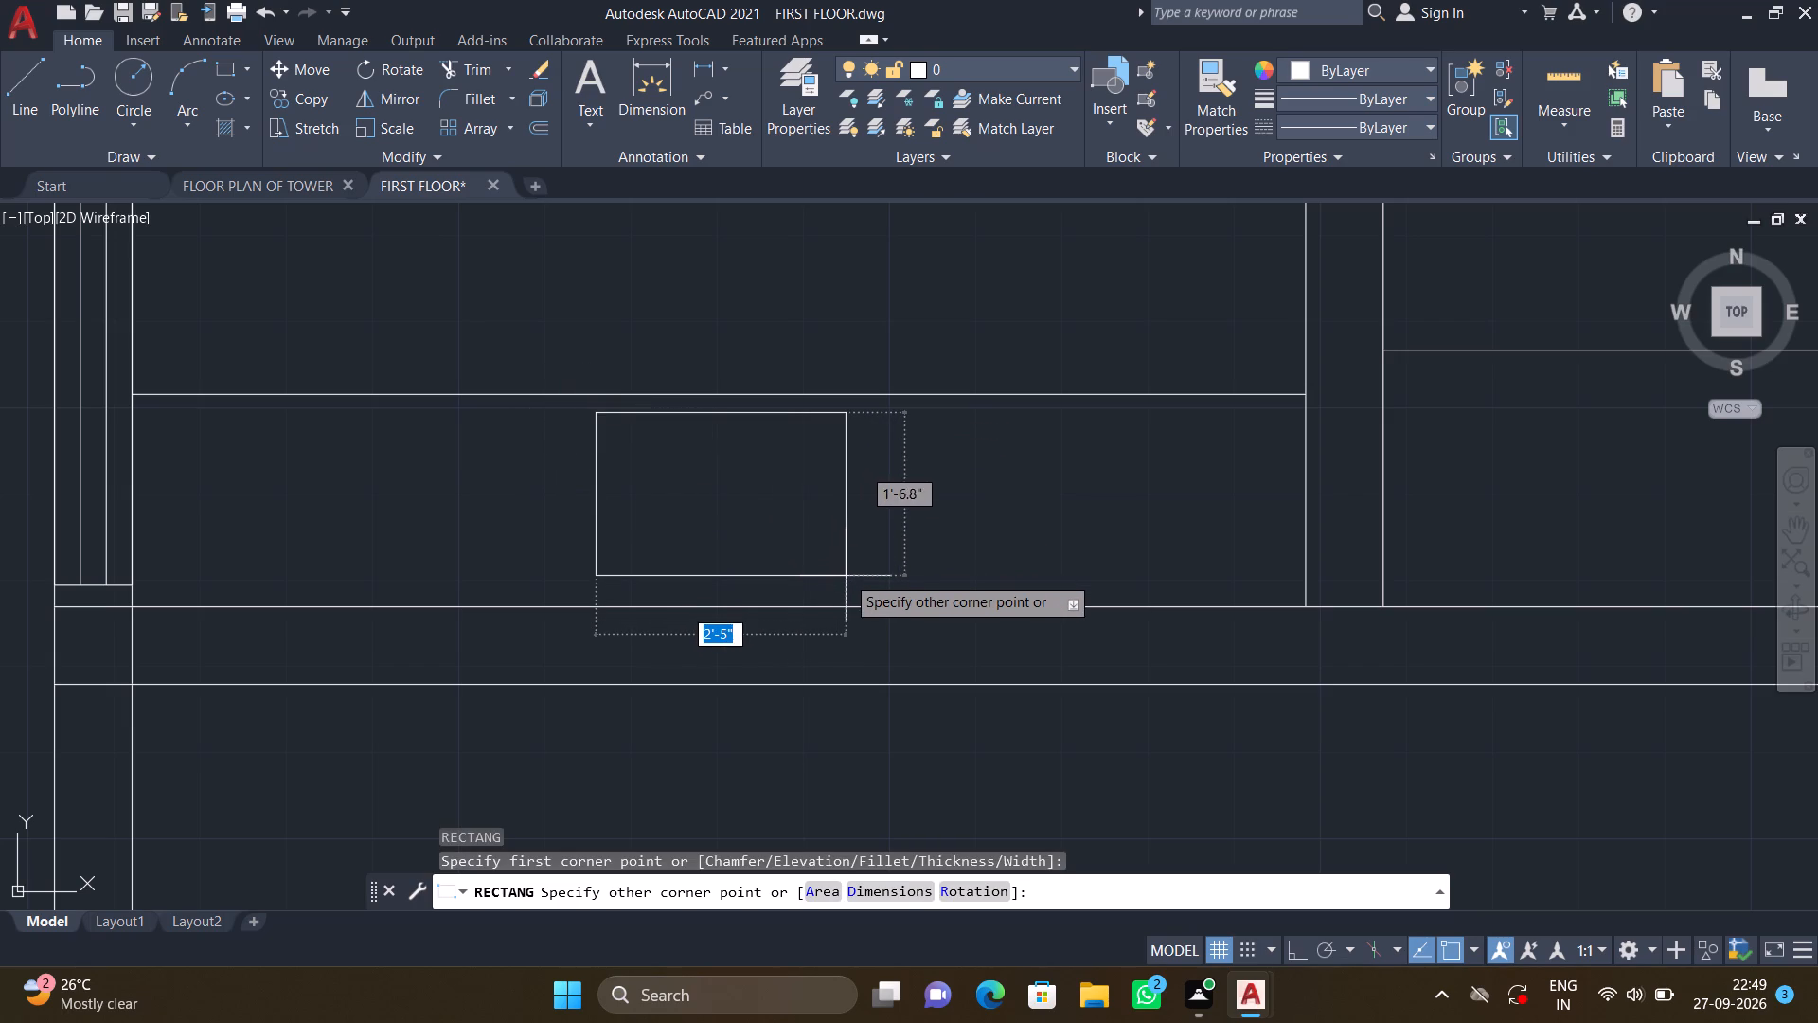
pyautogui.click(849, 582)
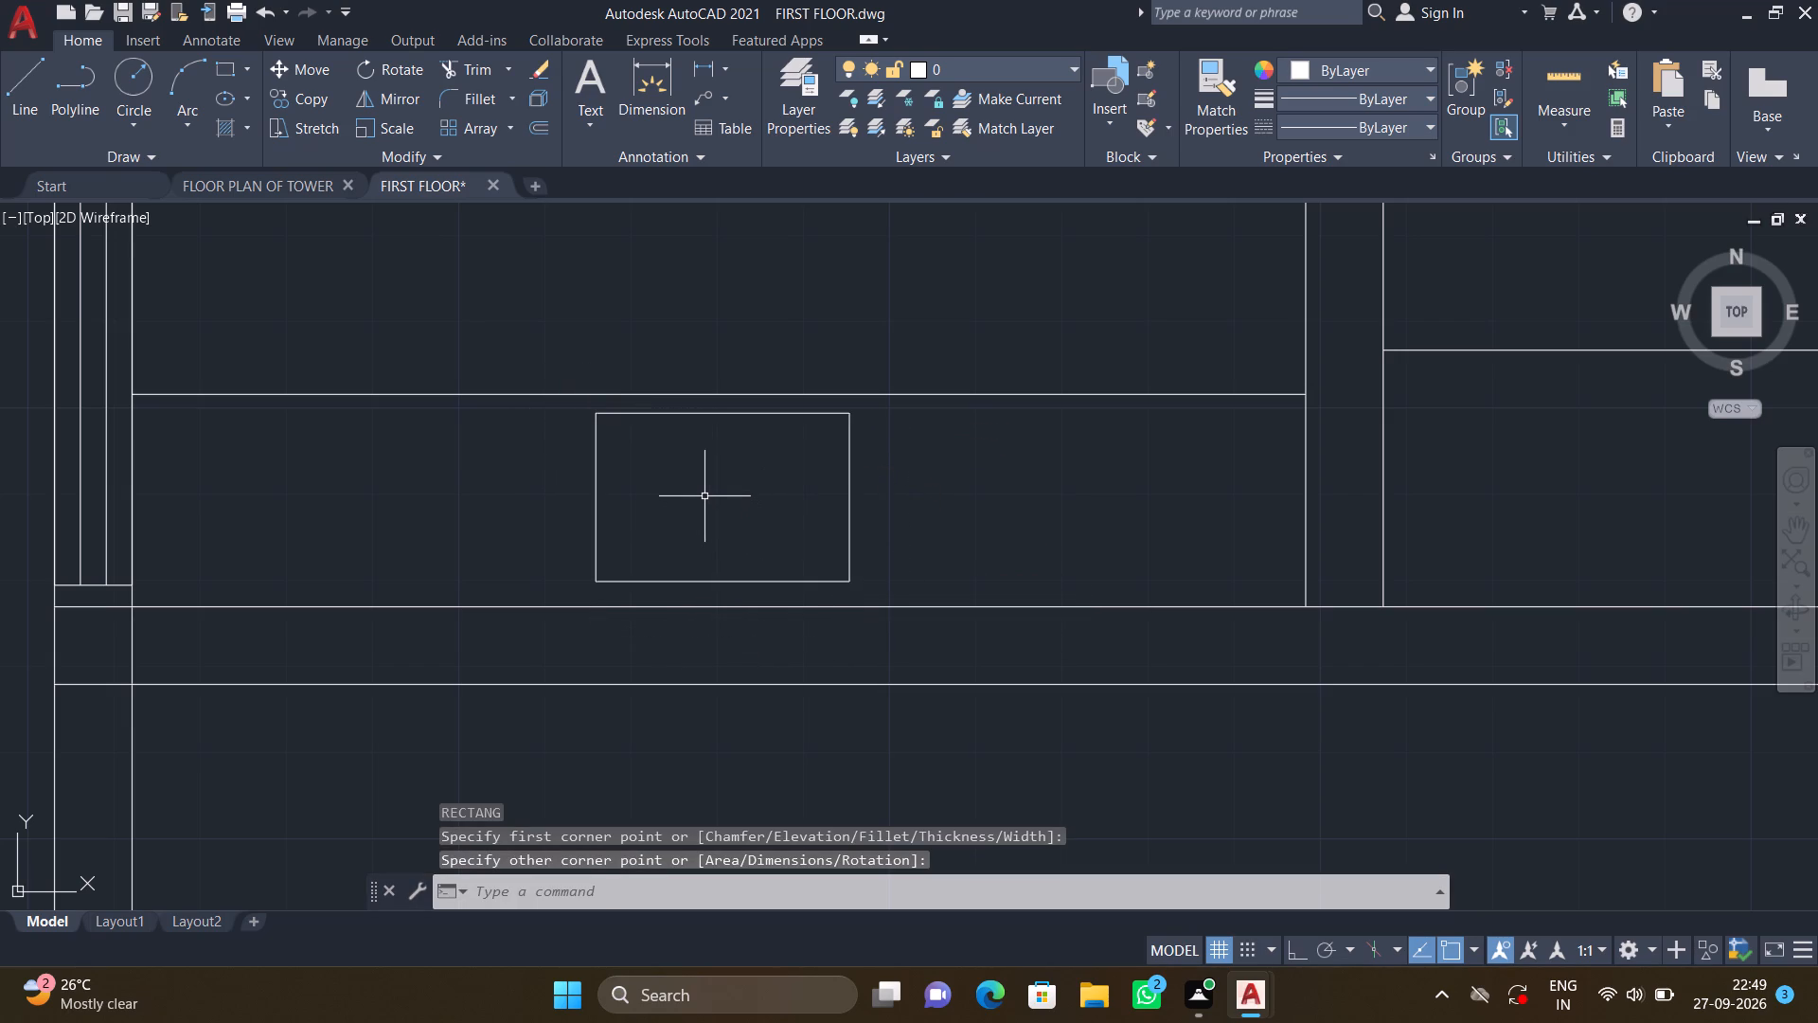
# Draw a closed narrow rectangle of lines about 2'-2" long inside the lower half of the left-hand toilet's basin rectangle, with Ortho on.
pyautogui.press('l')
pyautogui.press('Return')
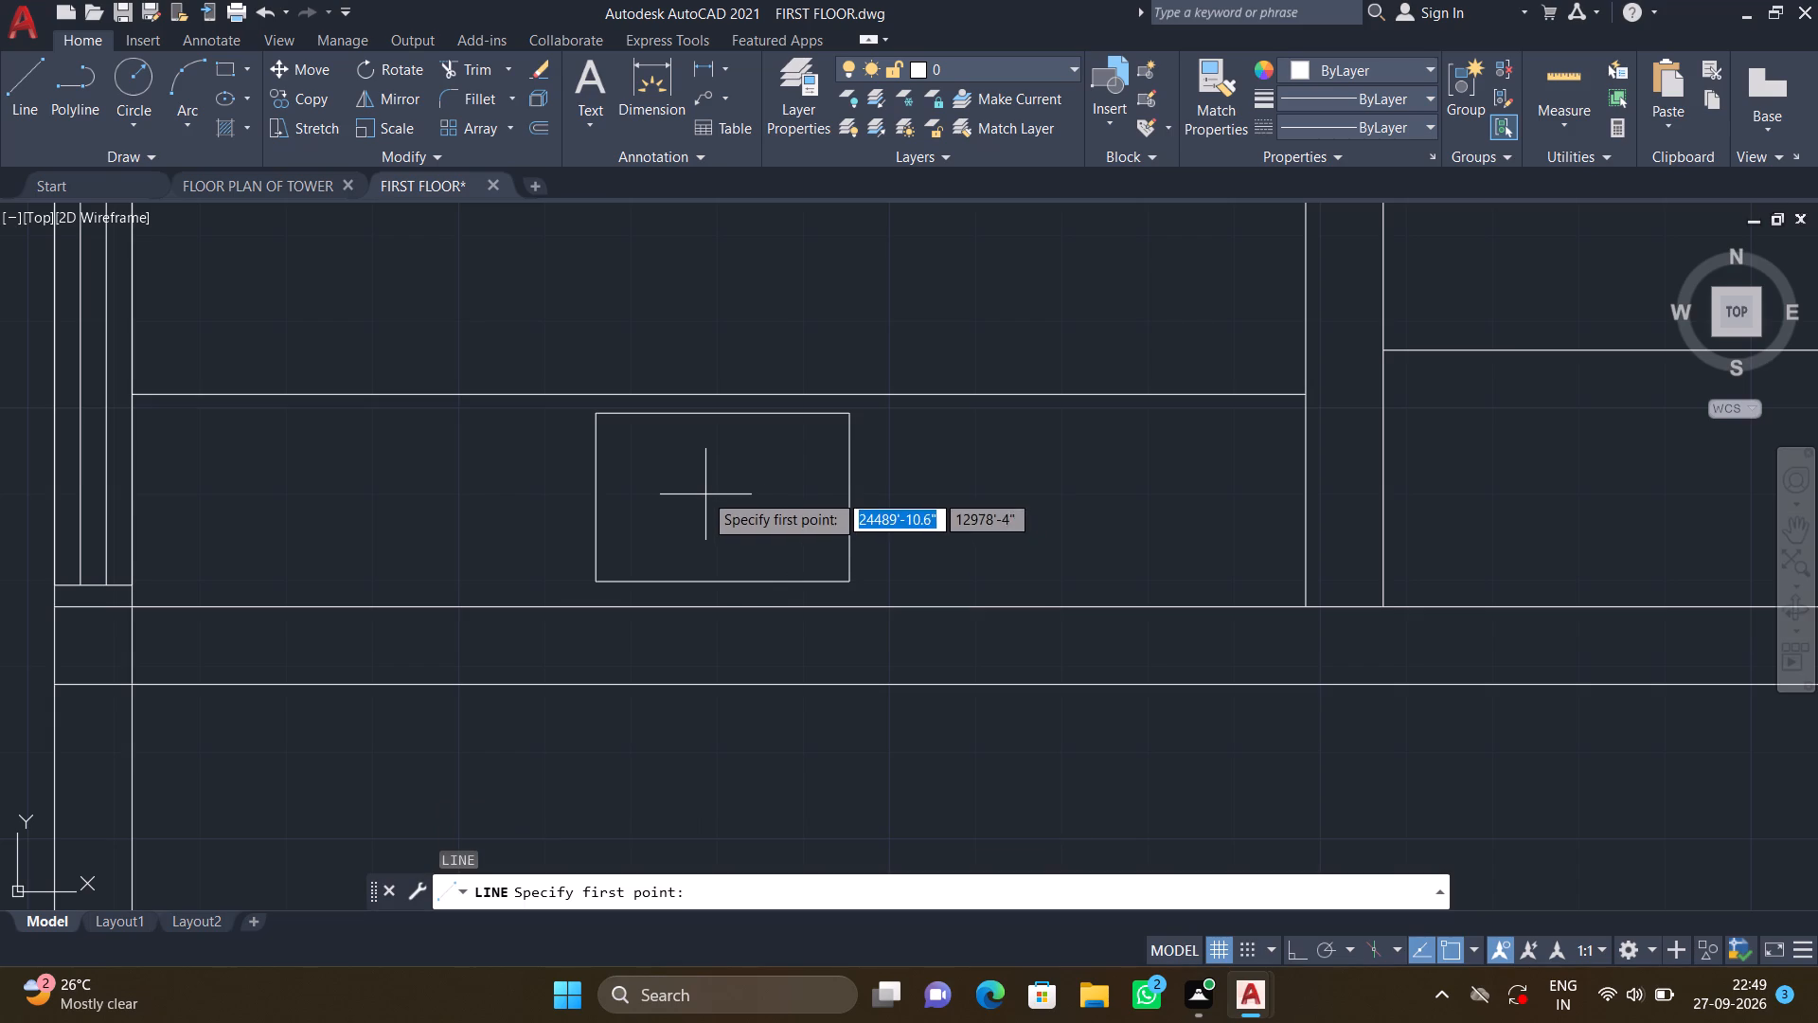
pyautogui.scroll(2, 633, 525)
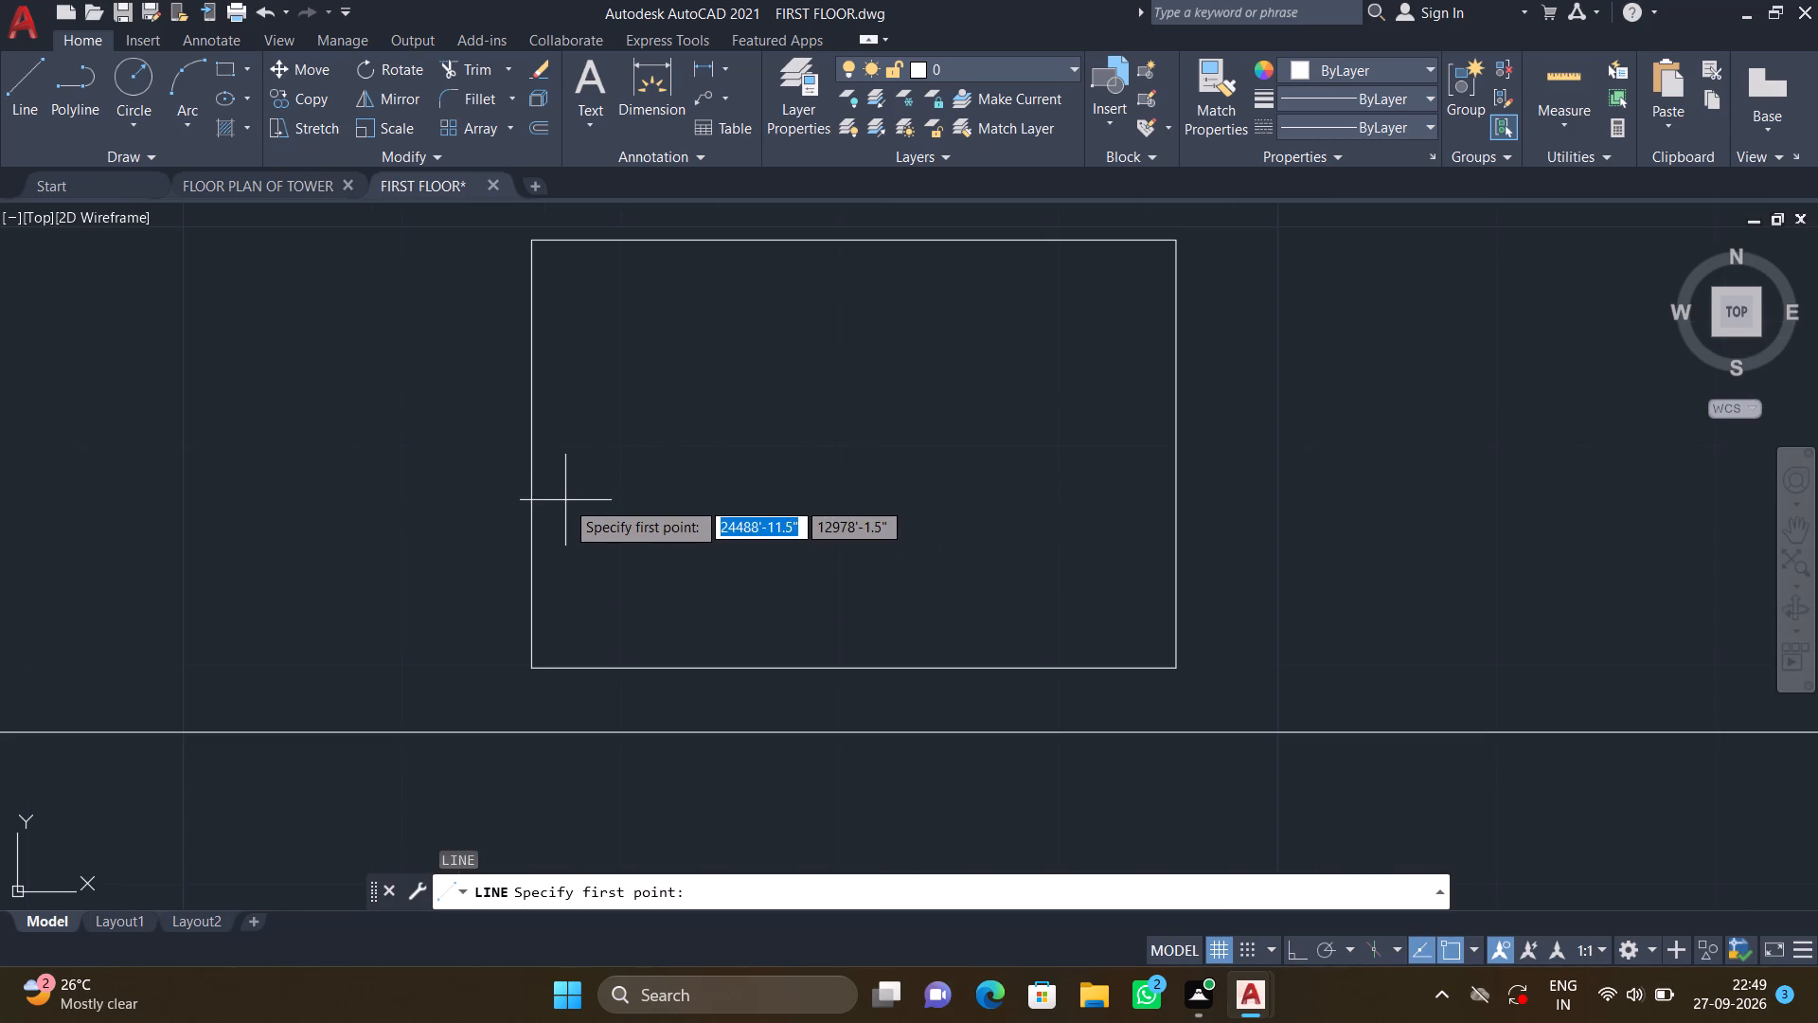
pyautogui.click(565, 500)
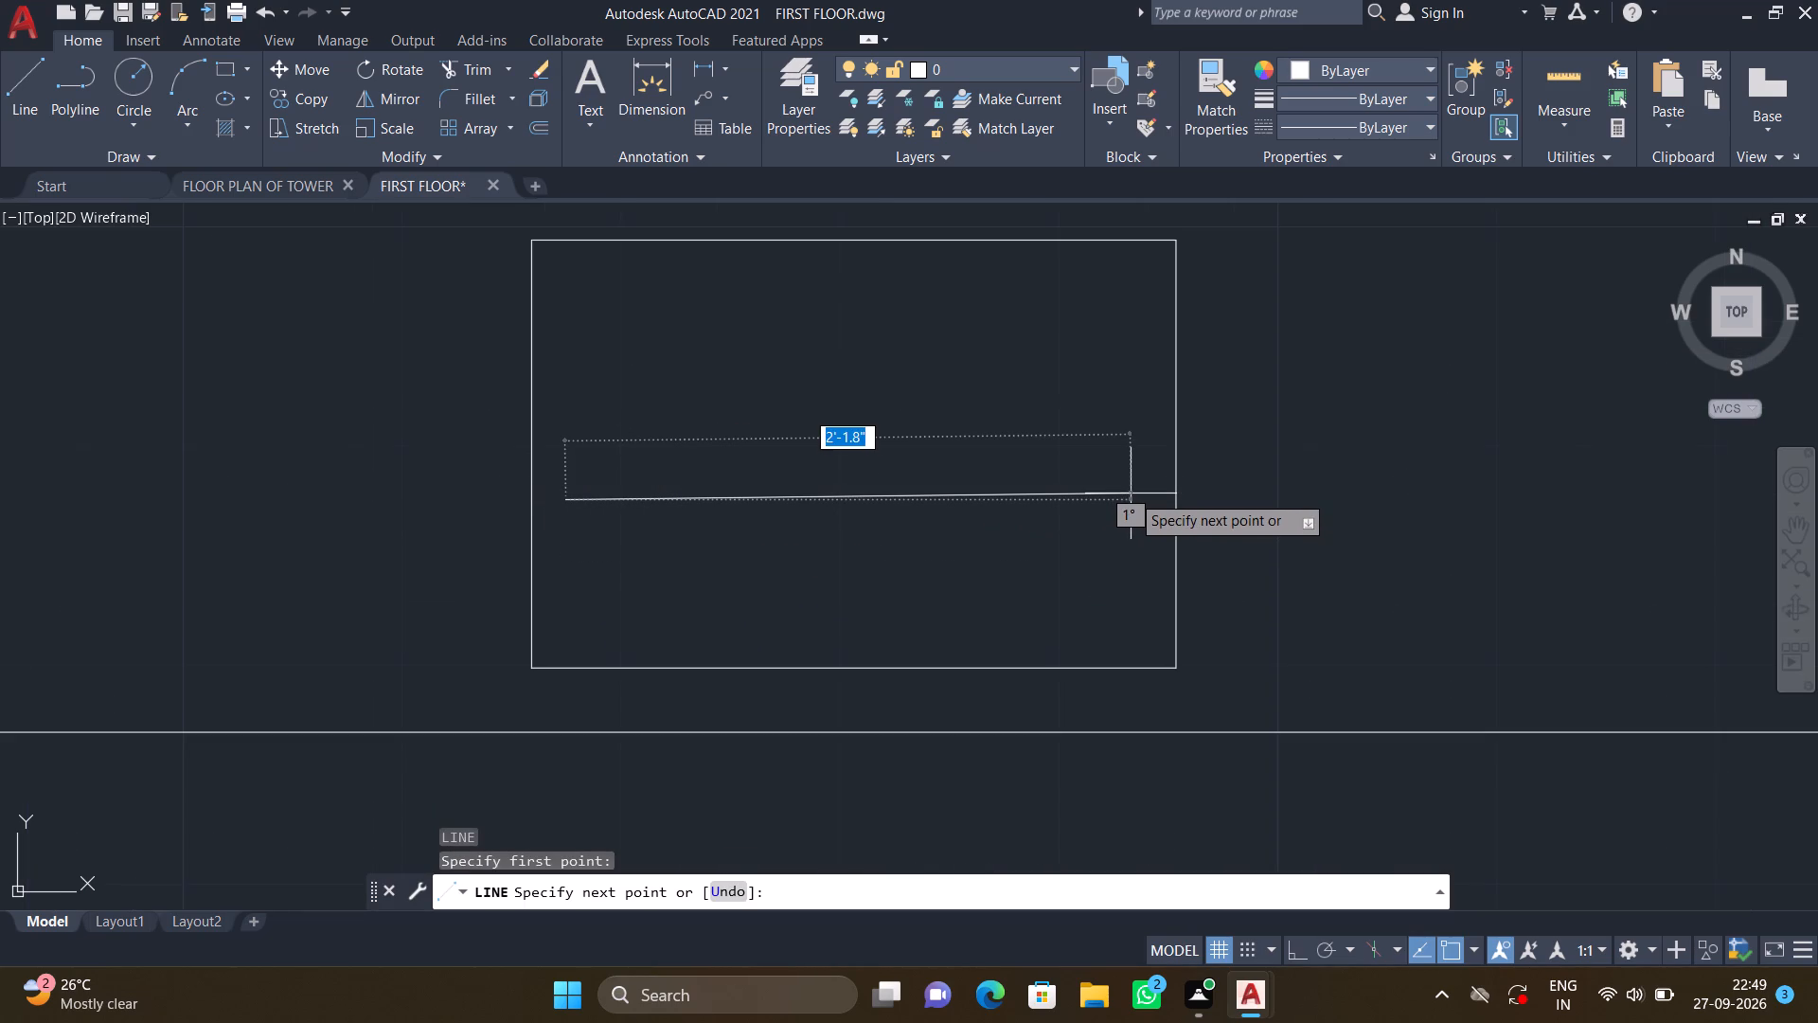
pyautogui.press('F8')
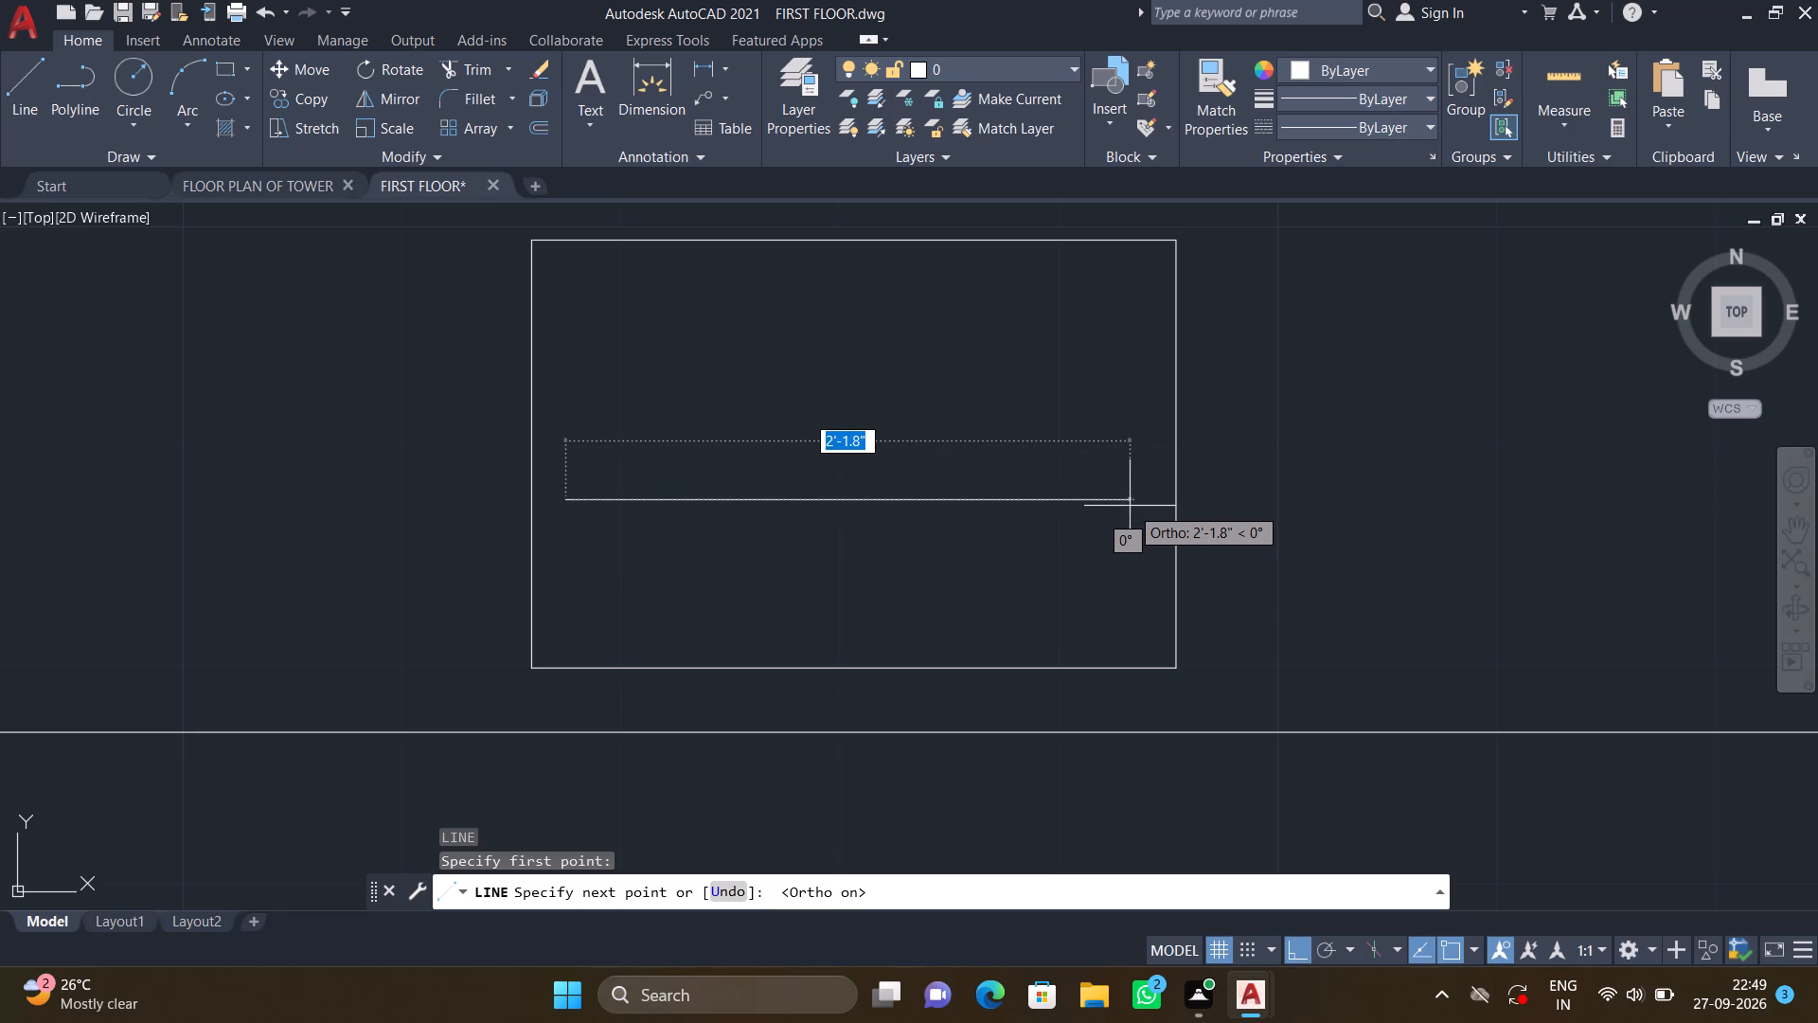
pyautogui.click(1129, 506)
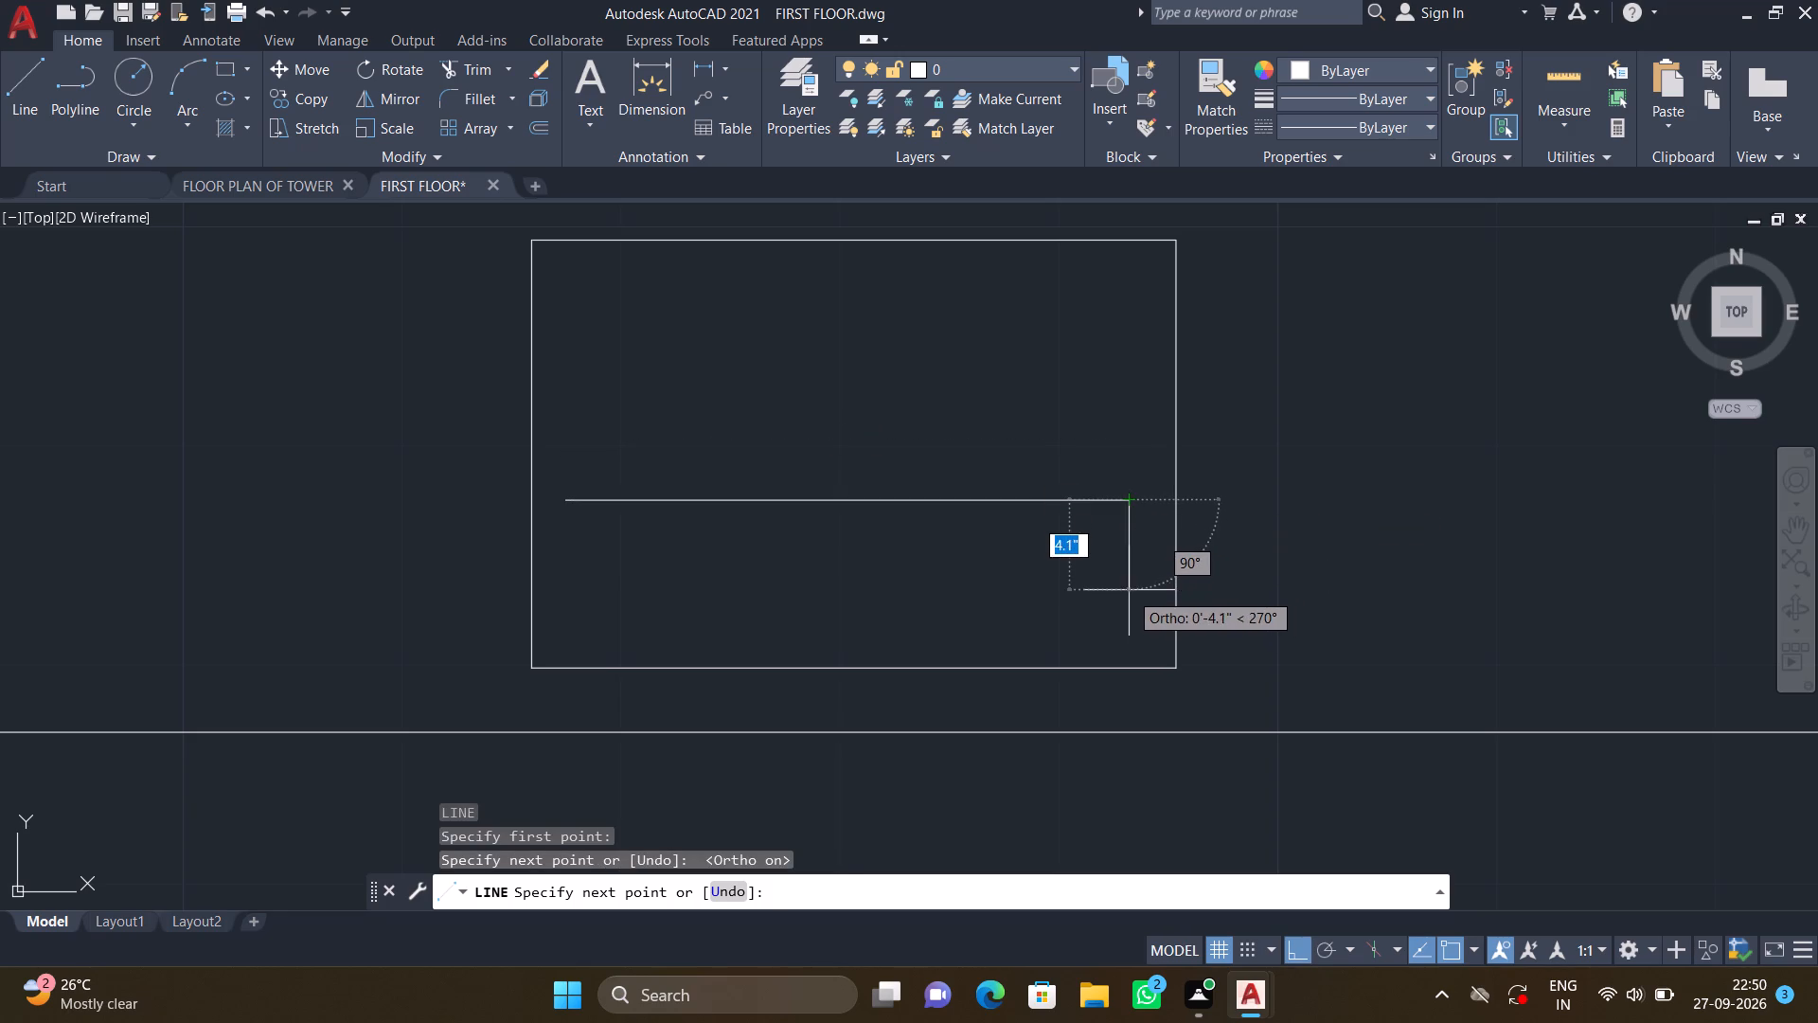
pyautogui.click(1125, 577)
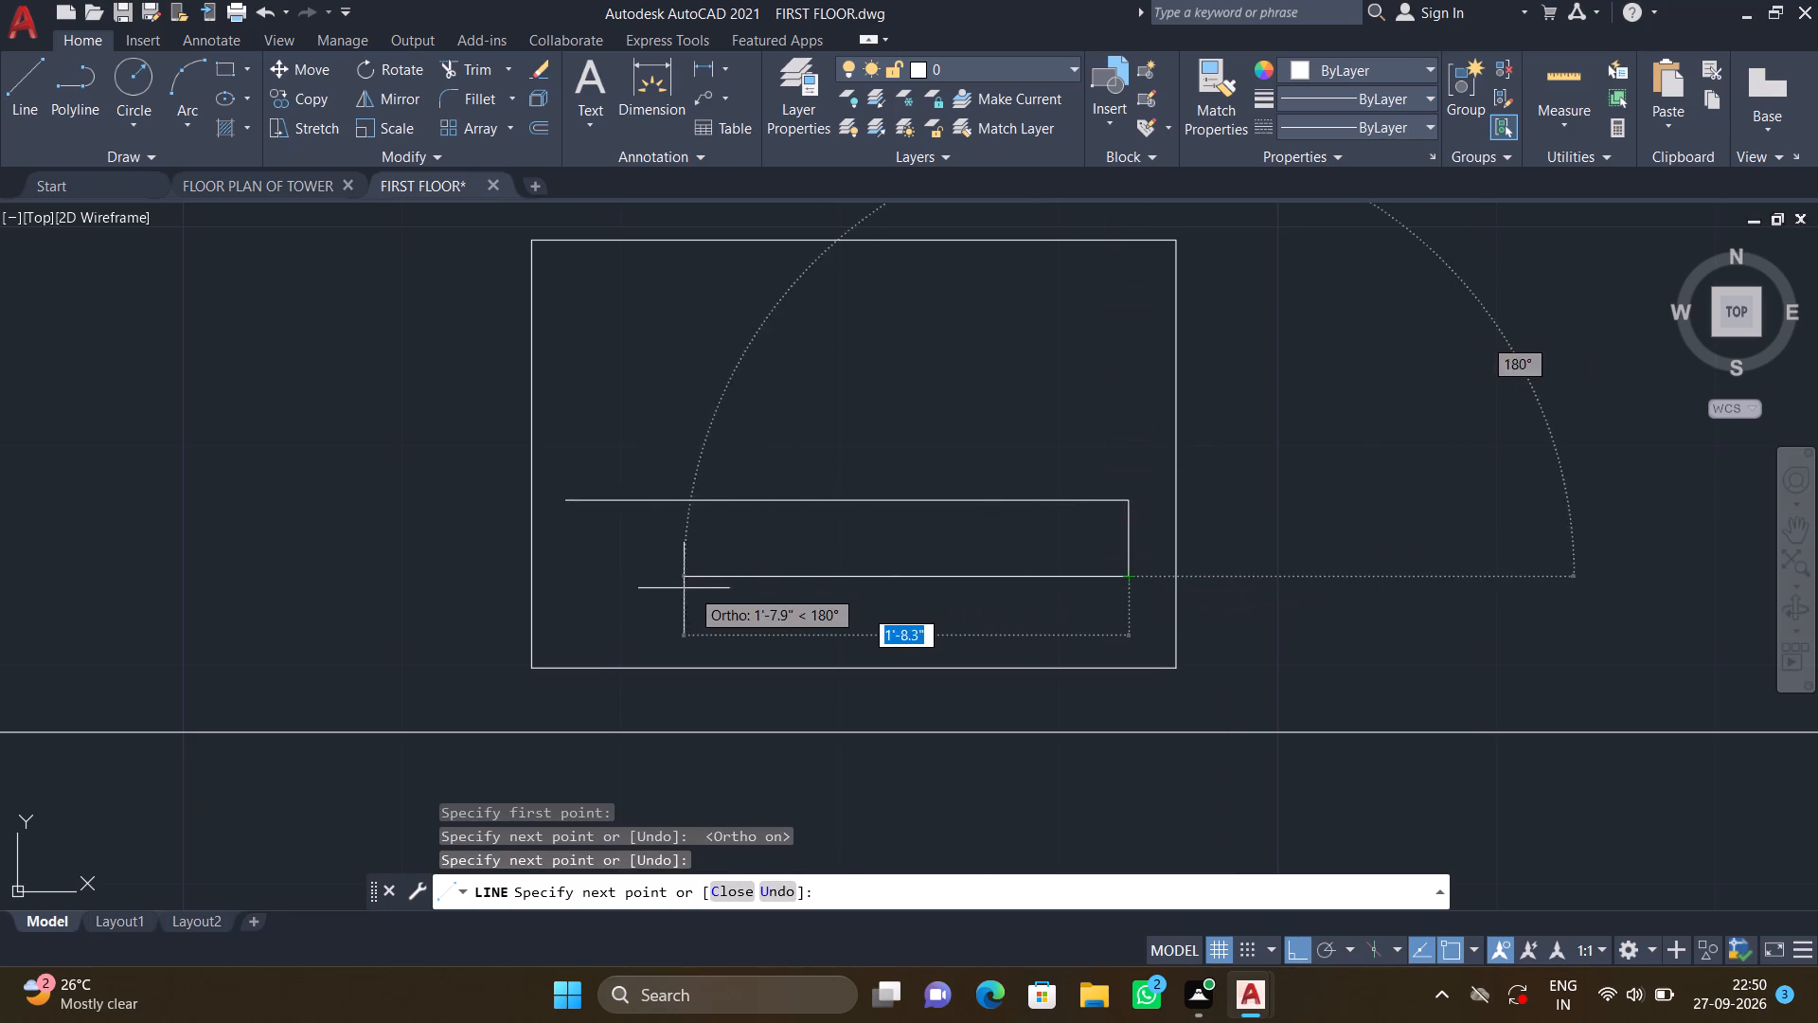
pyautogui.click(566, 569)
pyautogui.click(575, 497)
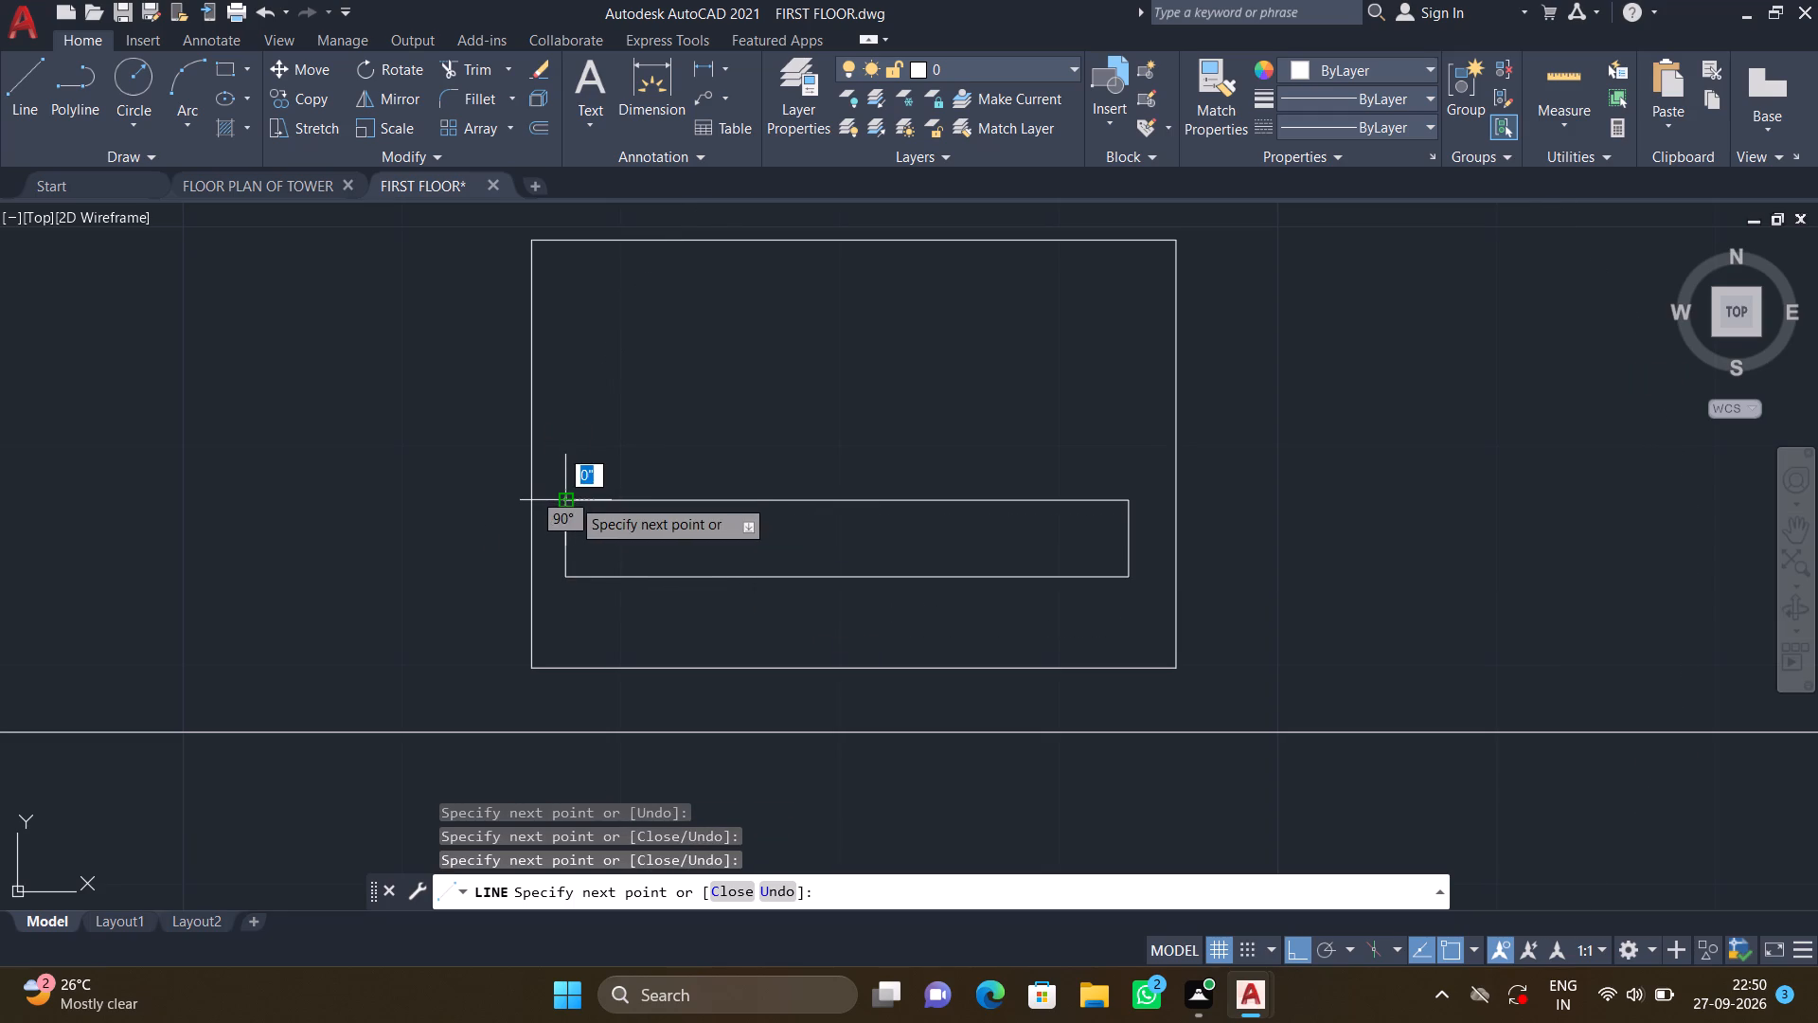
pyautogui.press('Return')
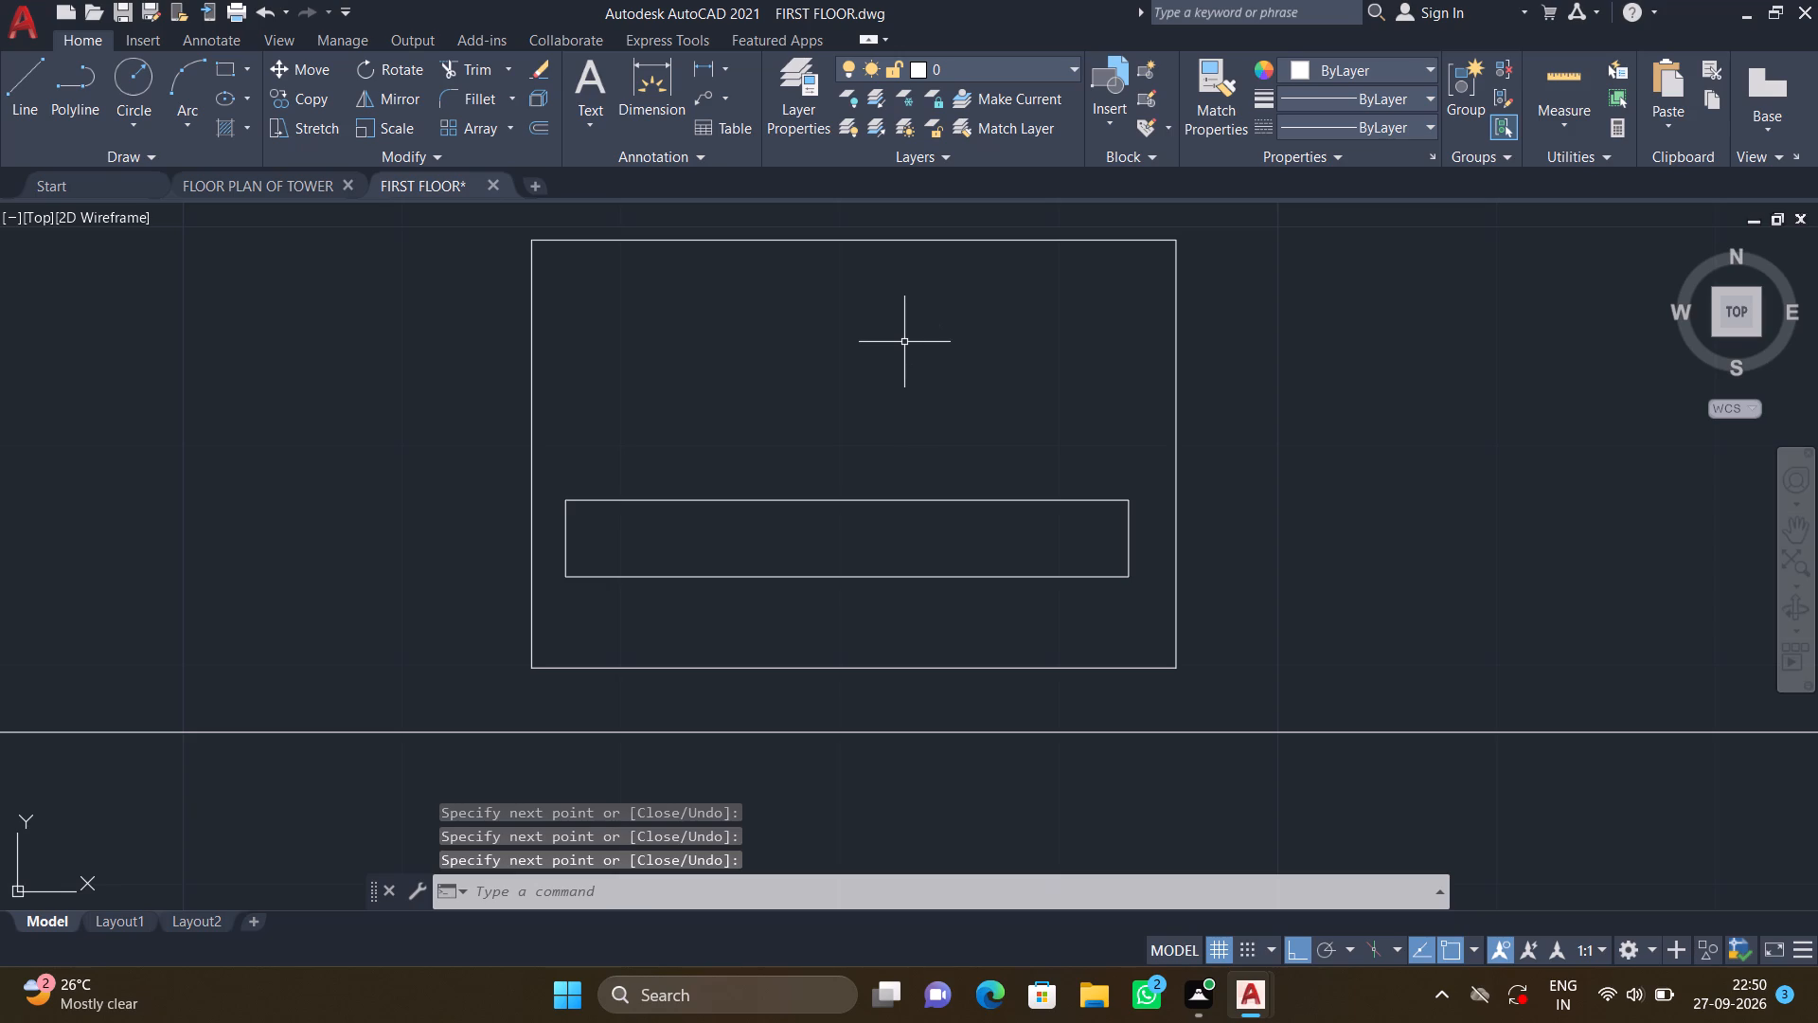
# Draw a circle of about 2" radius centred above the narrow rectangle inside the left-hand toilet's basin.
pyautogui.press('c')
pyautogui.press('Return')
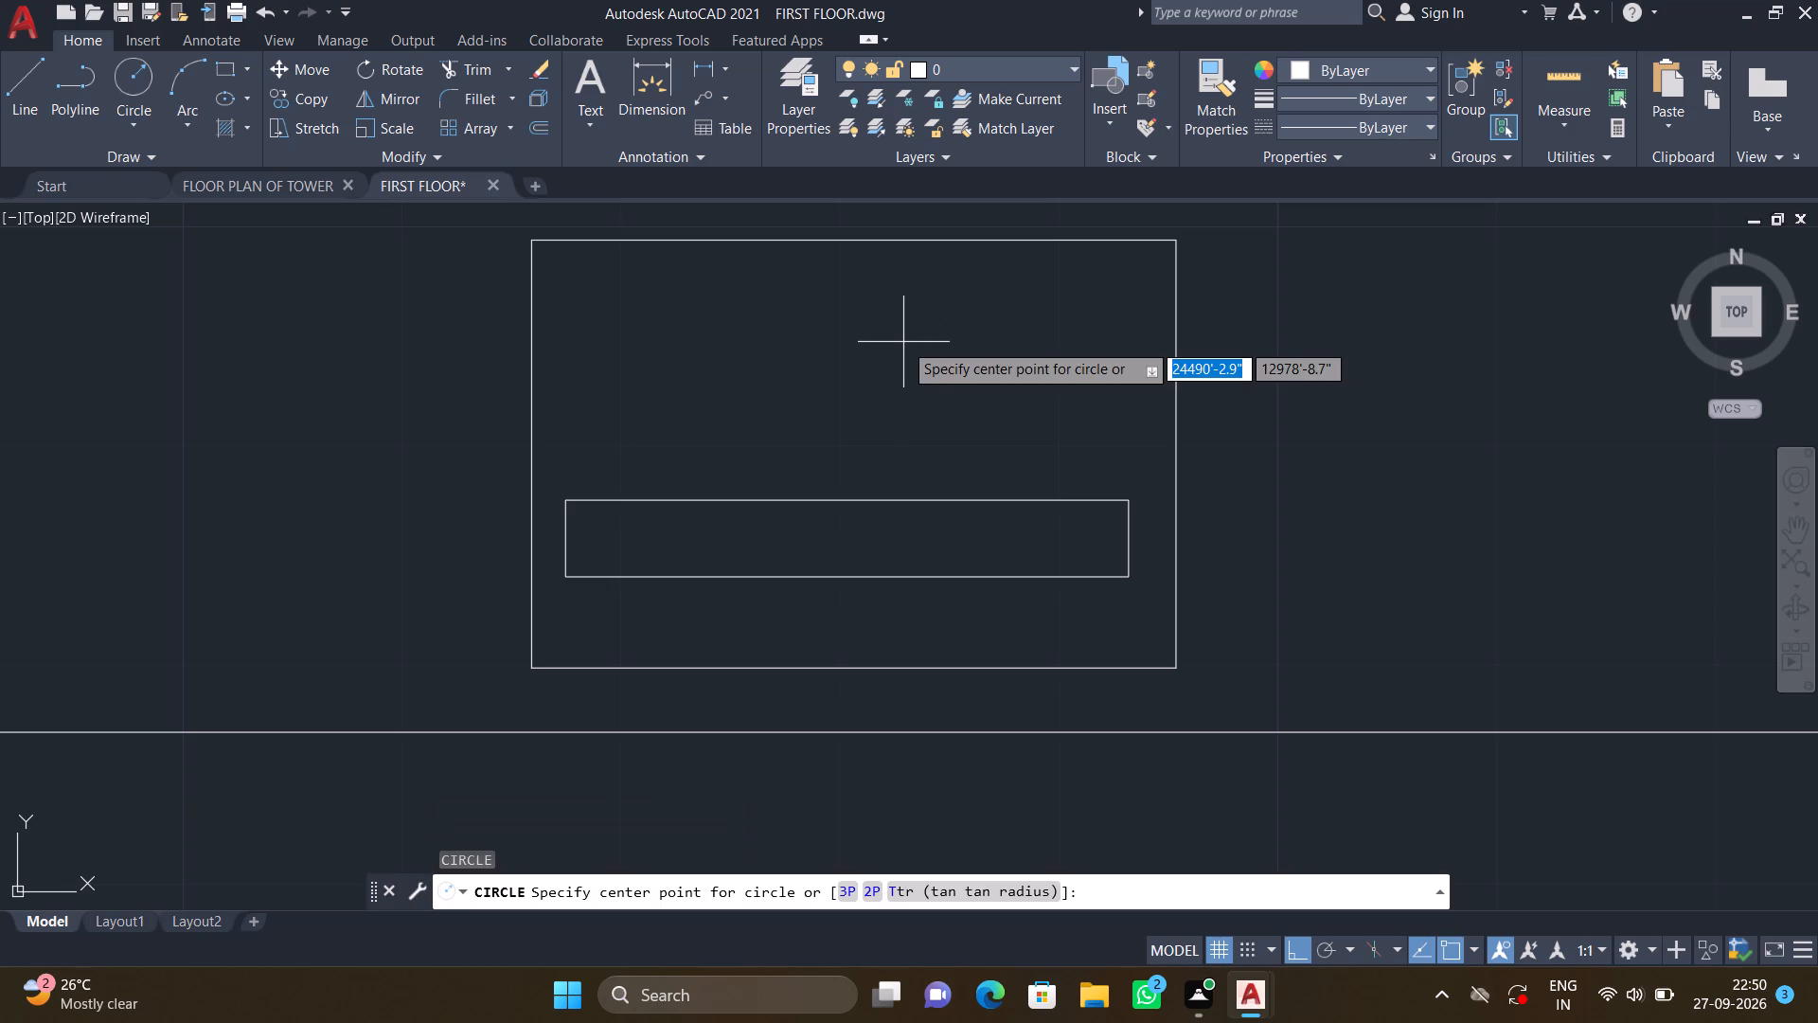
pyautogui.click(847, 341)
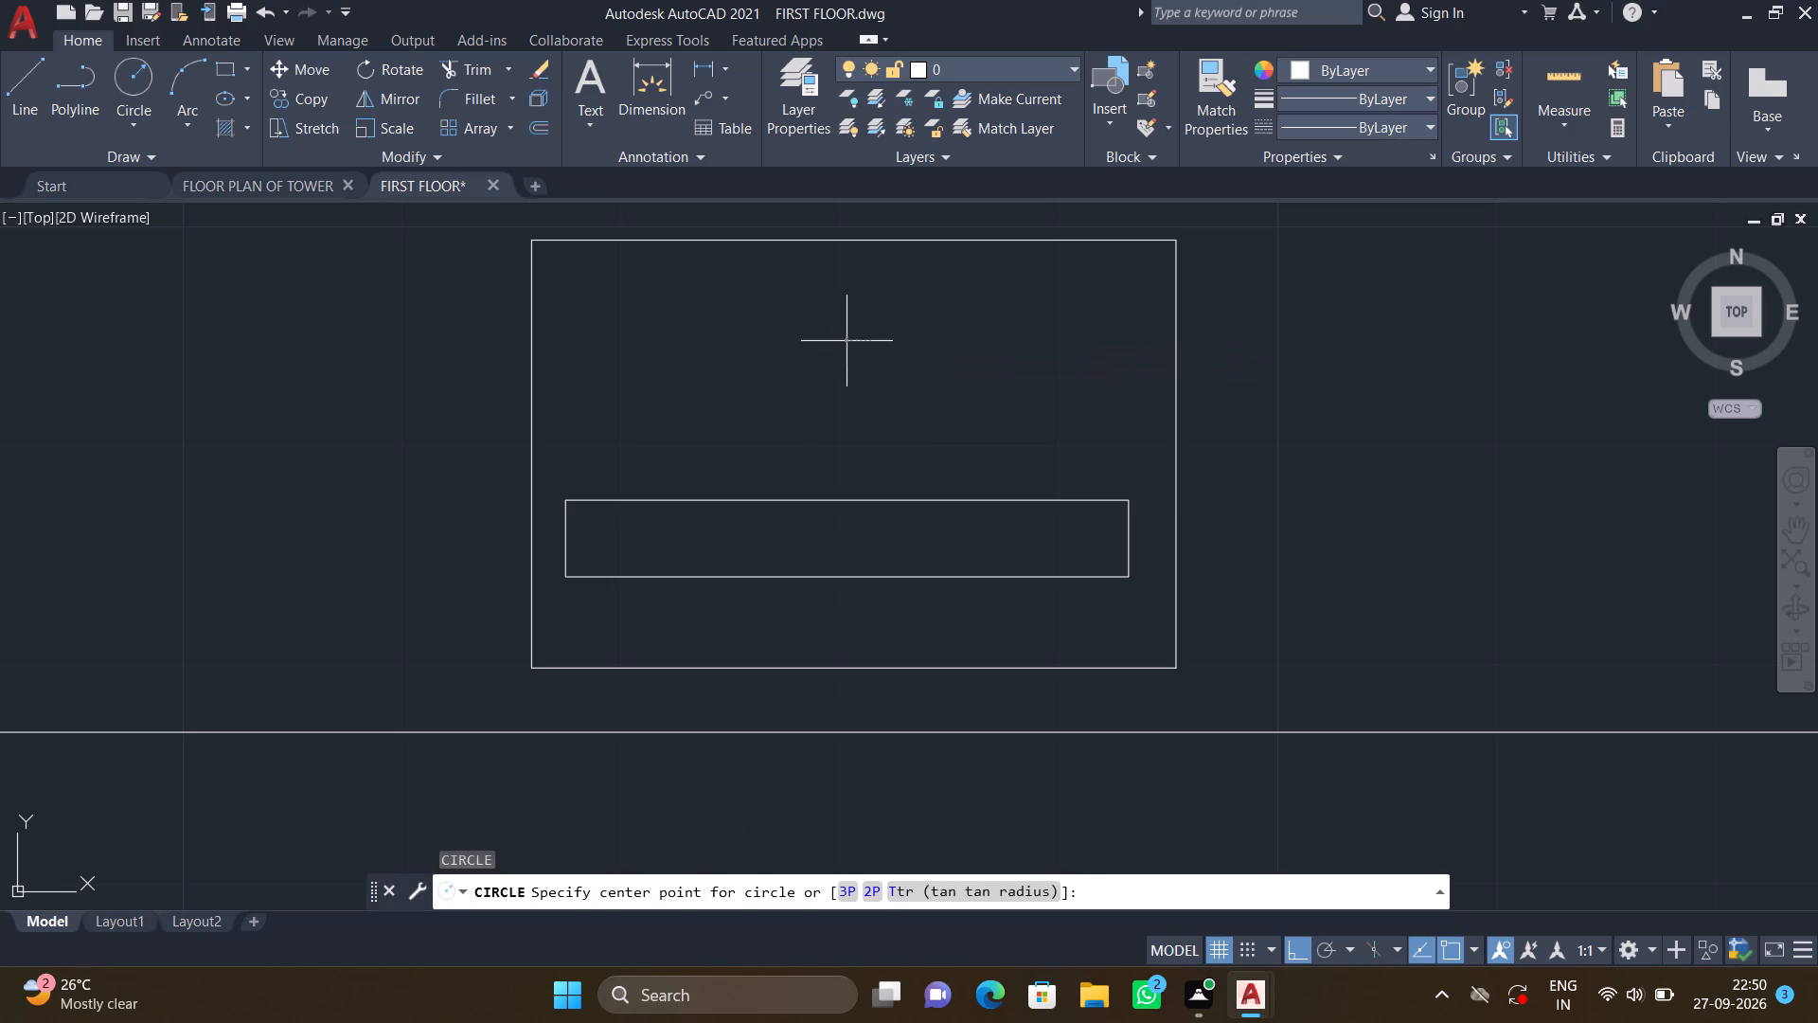
pyautogui.click(893, 376)
# Draw a horizontal counter line about 7'-3" long between the side walls near the bottom of the right-hand toilet.
pyautogui.scroll(-3, 811, 345)
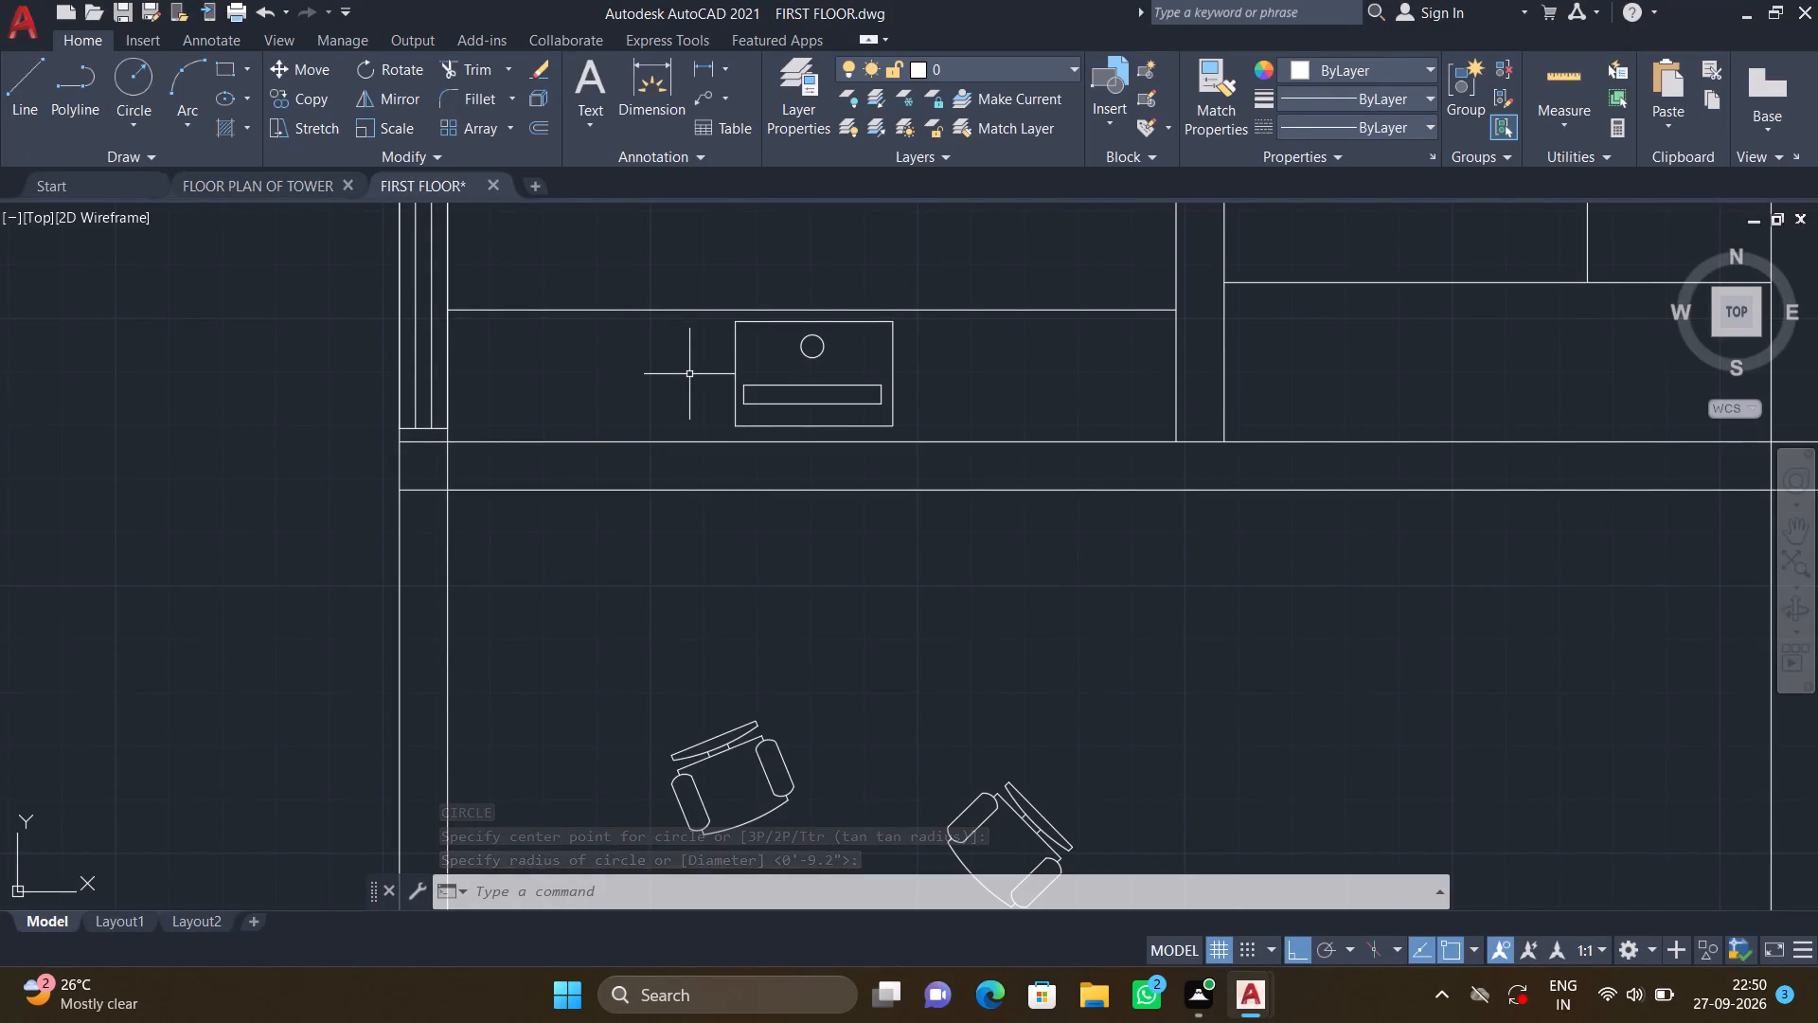
pyautogui.scroll(-3, 715, 390)
pyautogui.moveTo(1056, 520); pyautogui.dragTo(656, 572, button='middle')
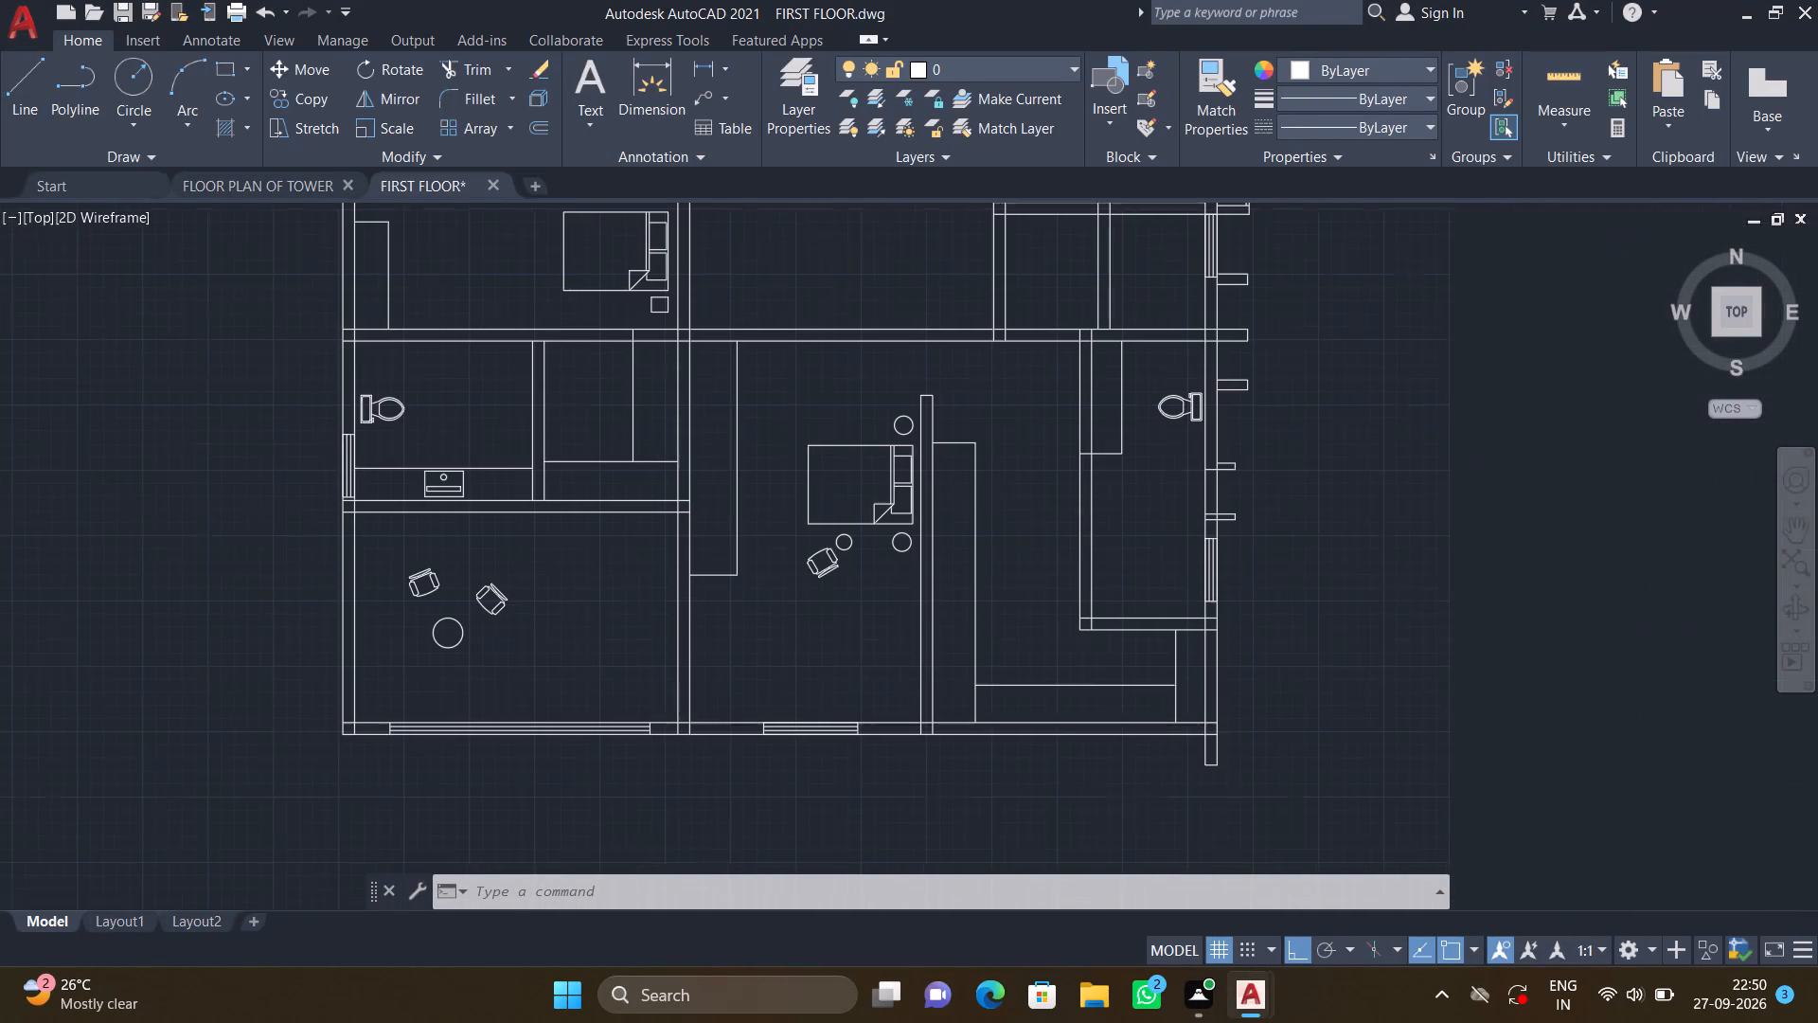
pyautogui.moveTo(656, 572); pyautogui.dragTo(654, 572, button='middle')
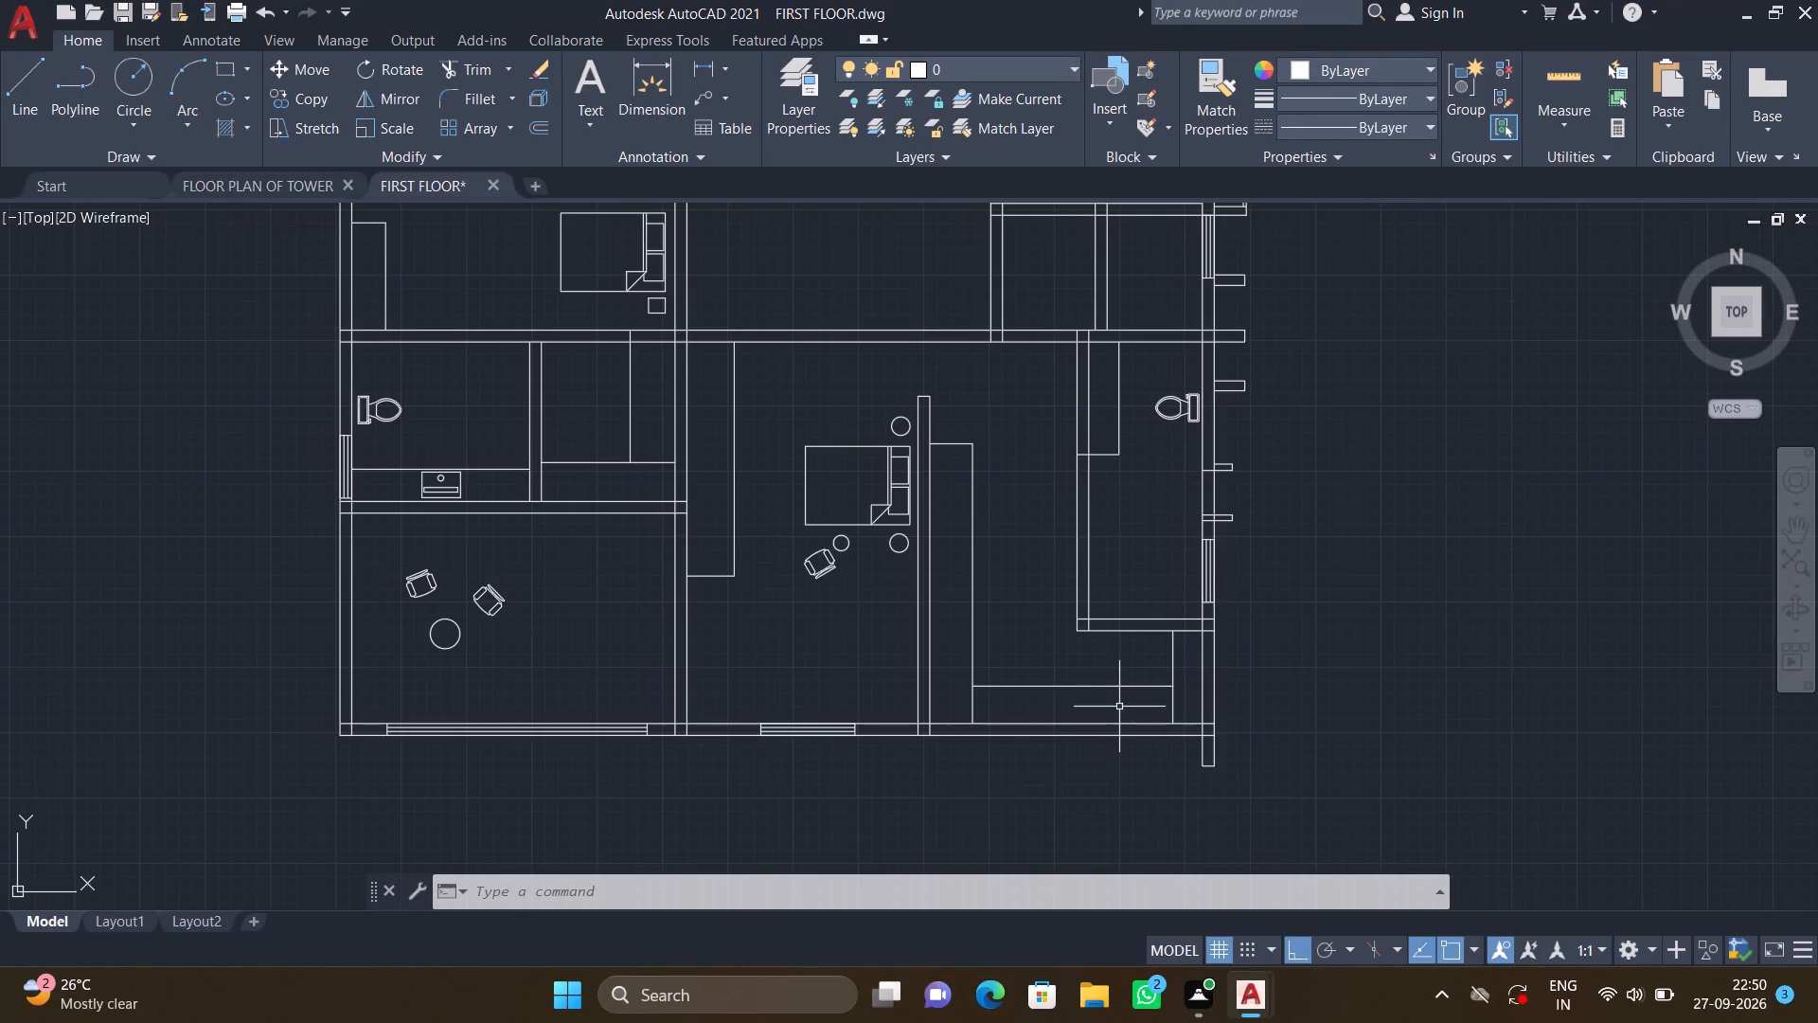
pyautogui.moveTo(1106, 696); pyautogui.dragTo(1021, 573, button='middle')
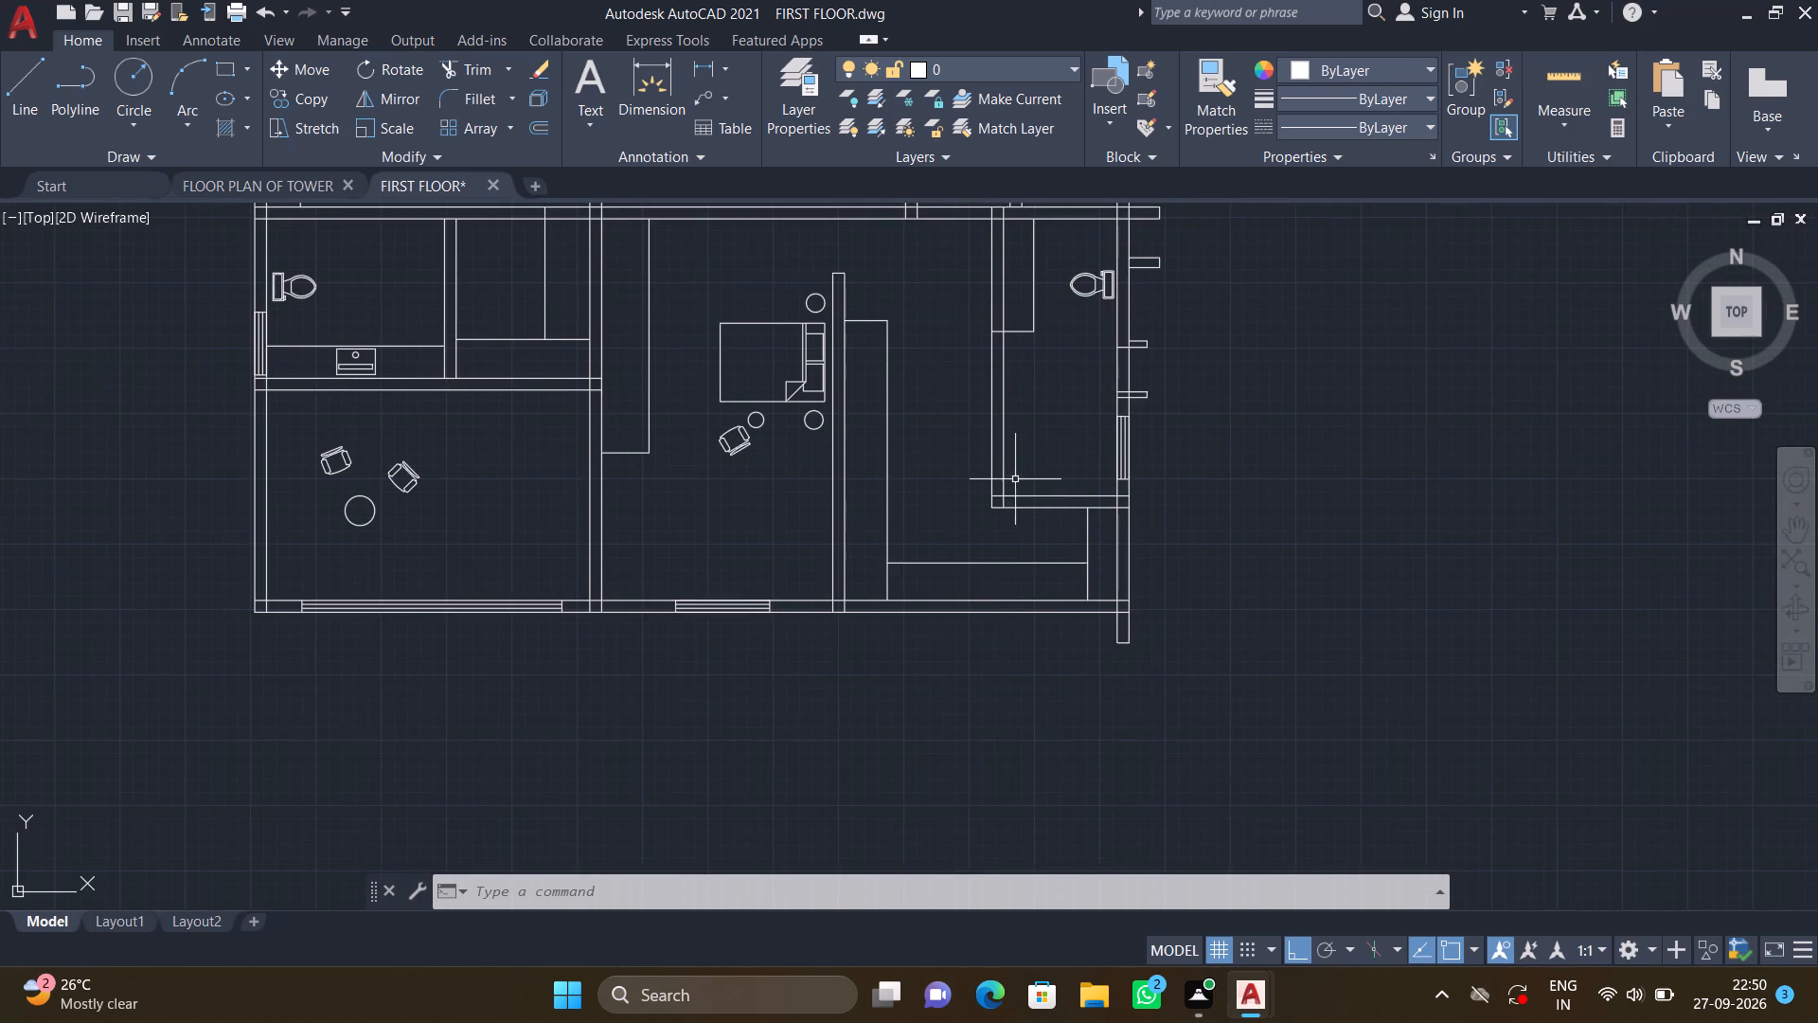
pyautogui.scroll(3, 1016, 478)
pyautogui.press('l')
pyautogui.press('Return')
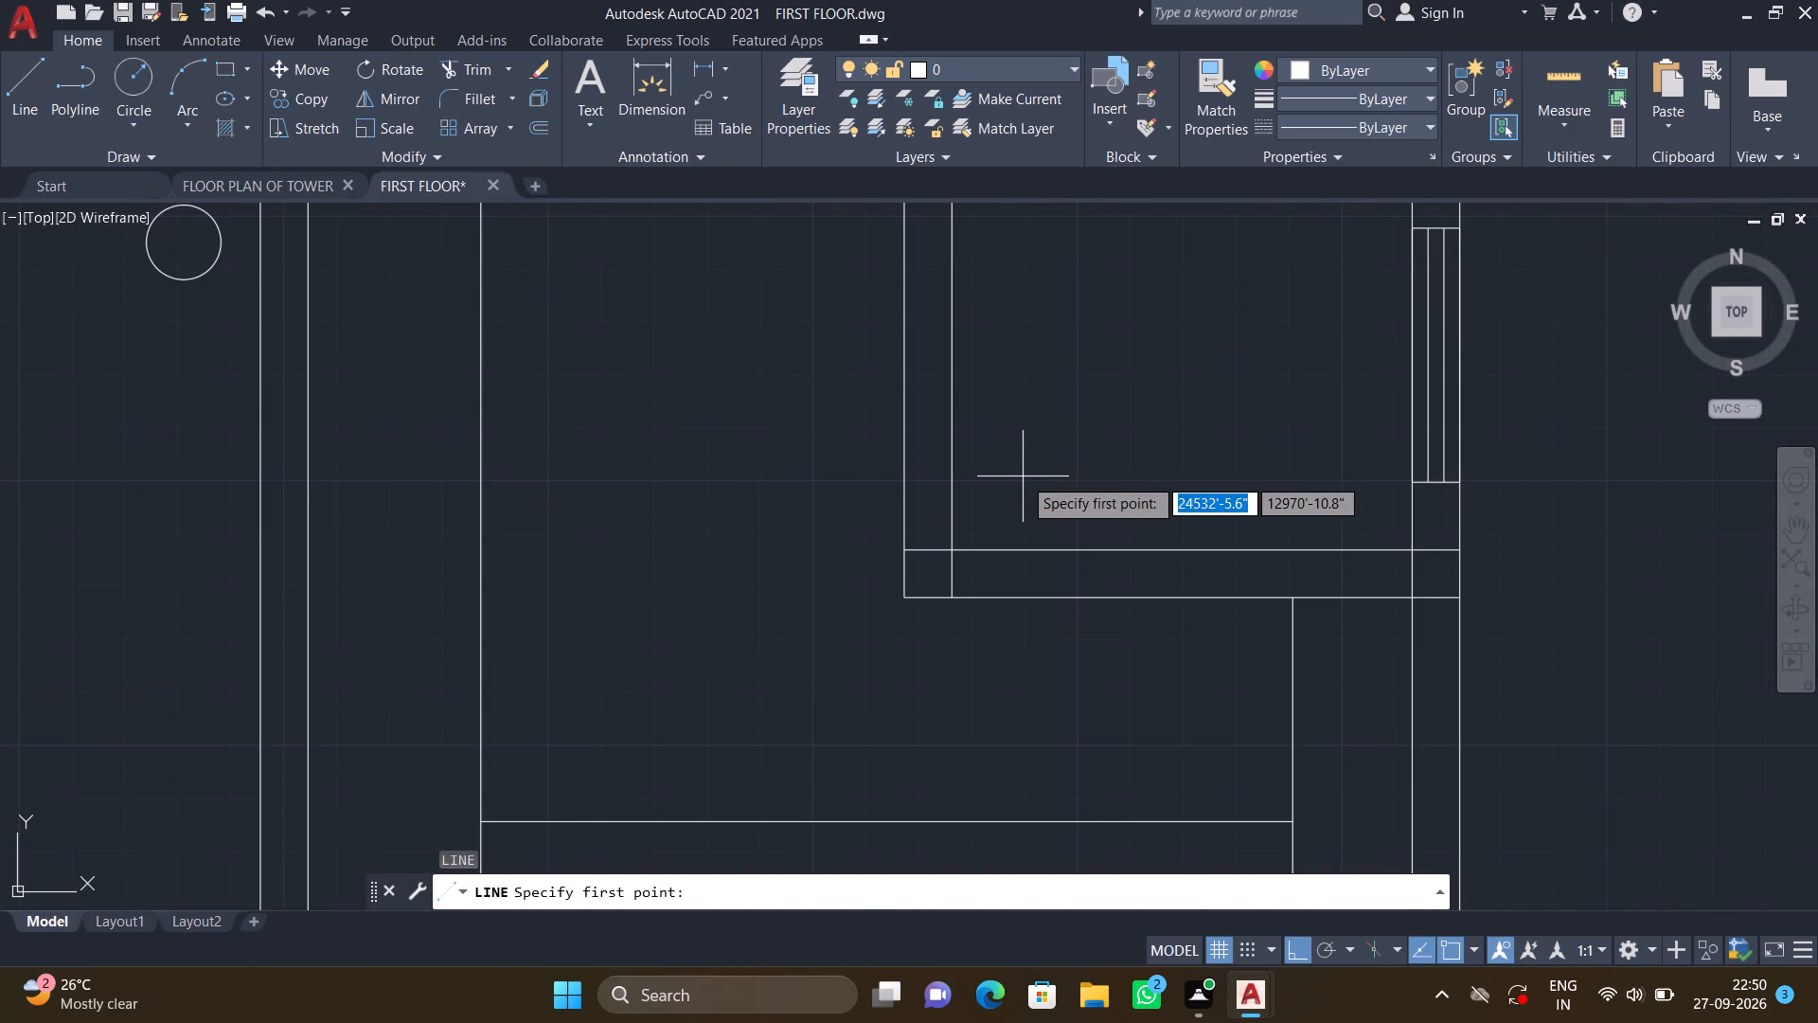
pyautogui.click(951, 379)
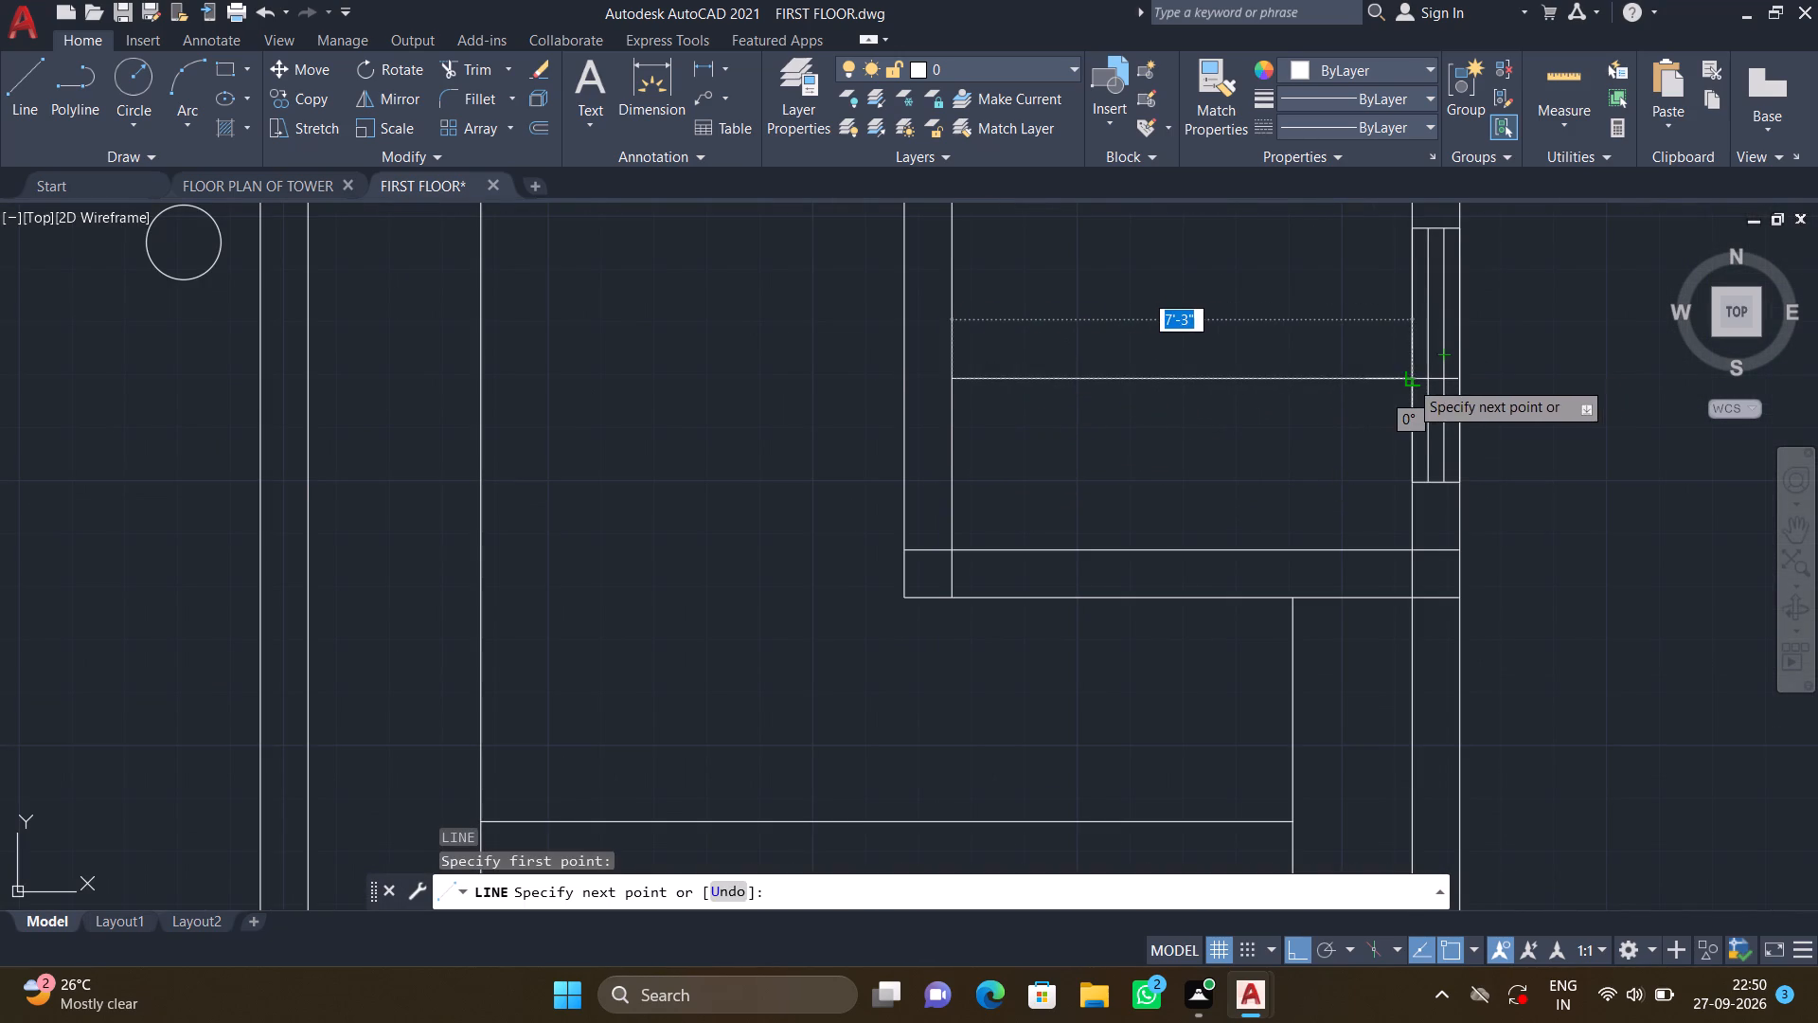
pyautogui.click(1409, 380)
pyautogui.press('Return')
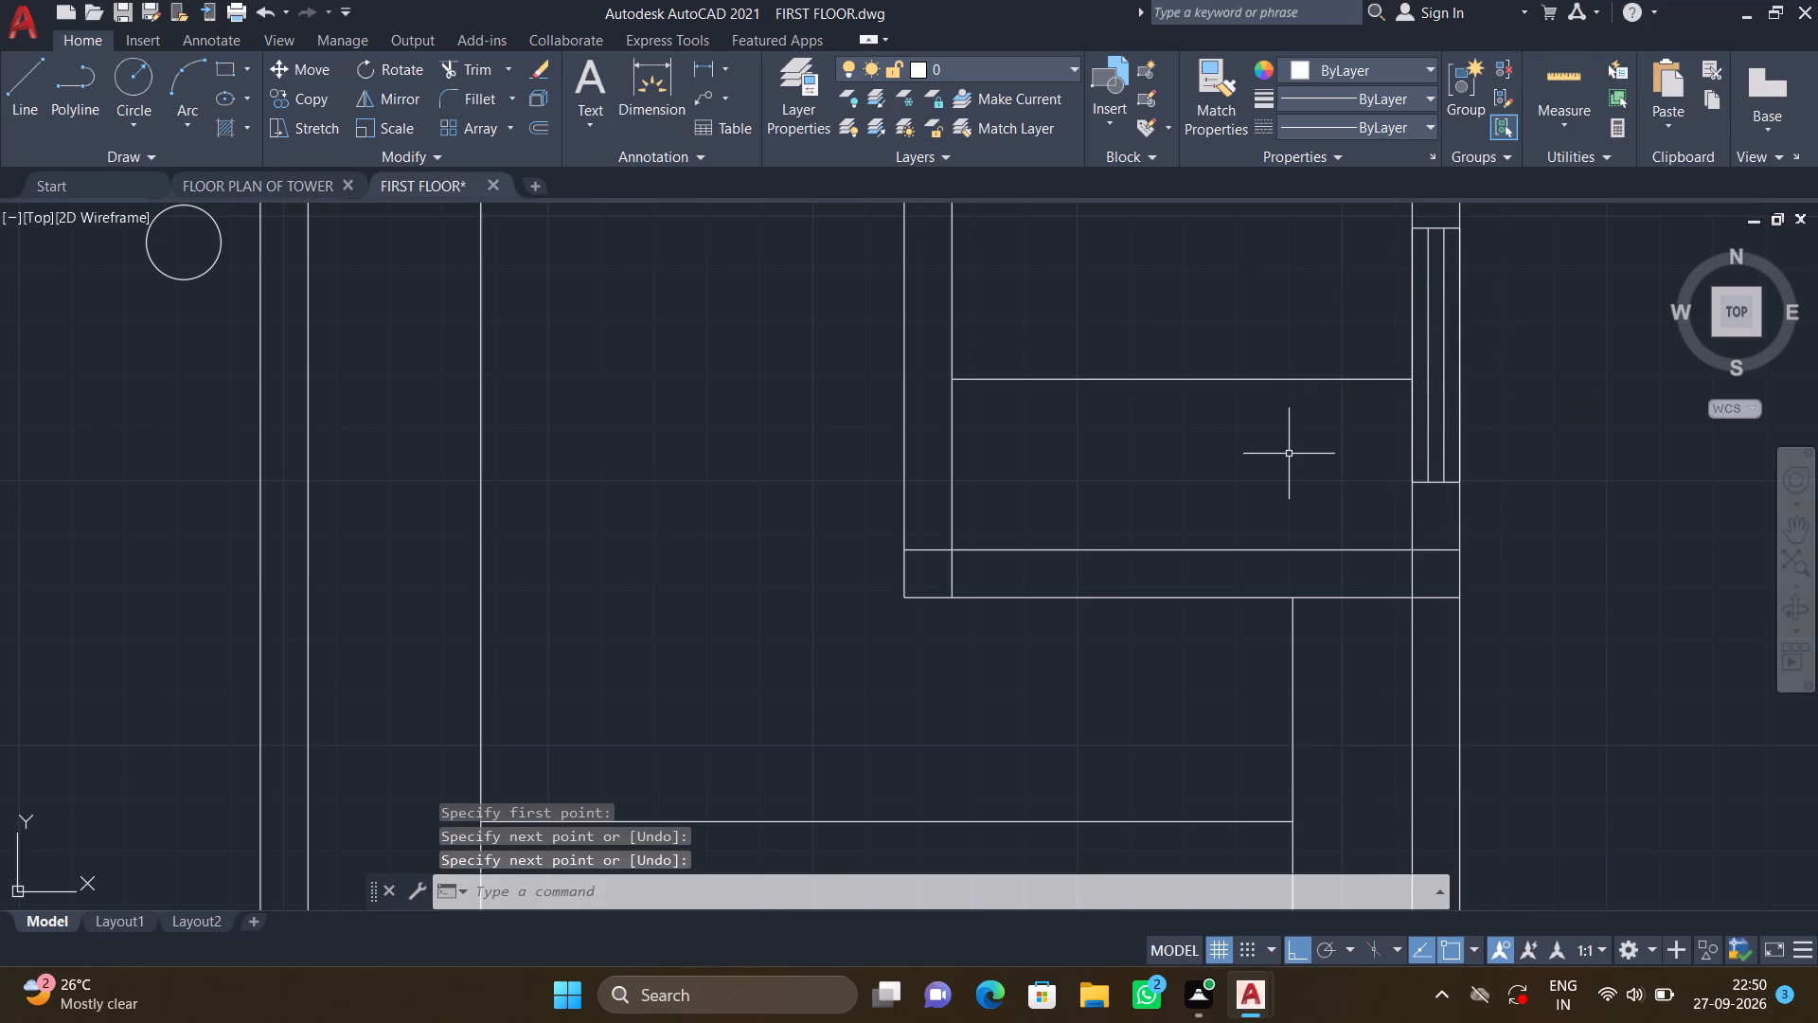
# Draw a basin rectangle about 2'-10" by 2'-0" at the left end of the right-hand toilet's counter strip.
pyautogui.scroll(1, 1124, 428)
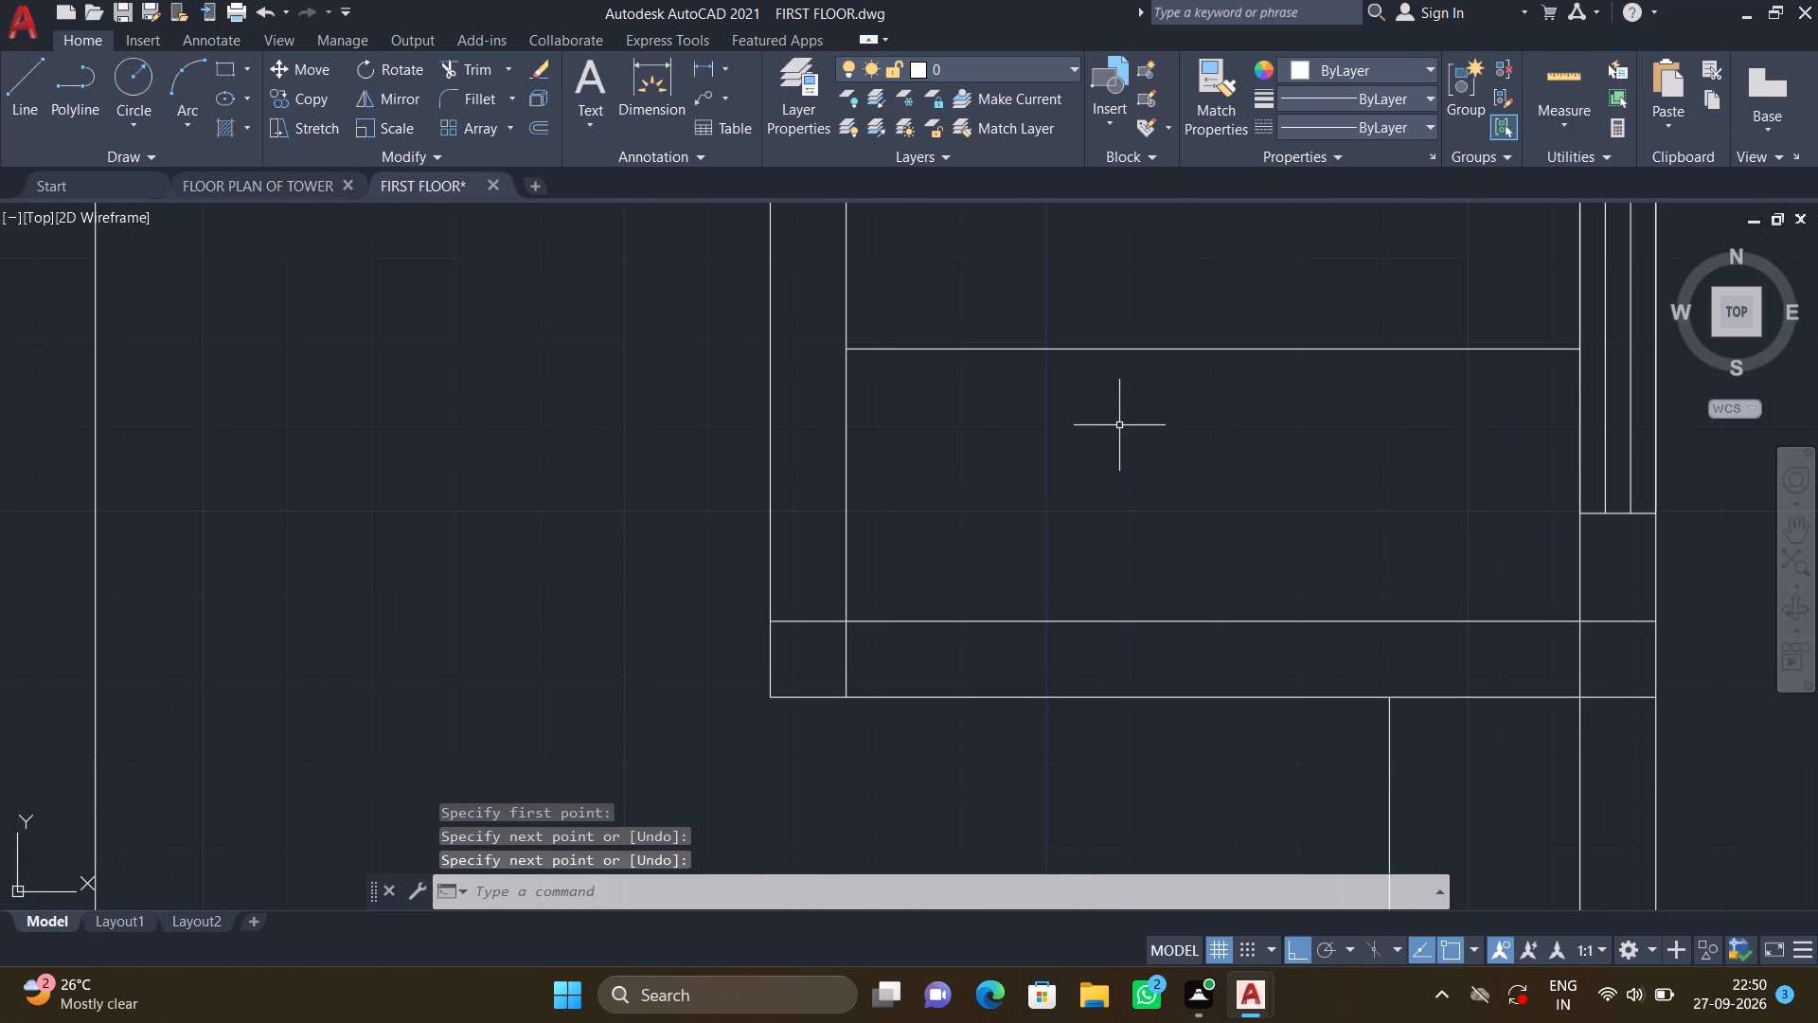
pyautogui.write('rec')
pyautogui.press('Return')
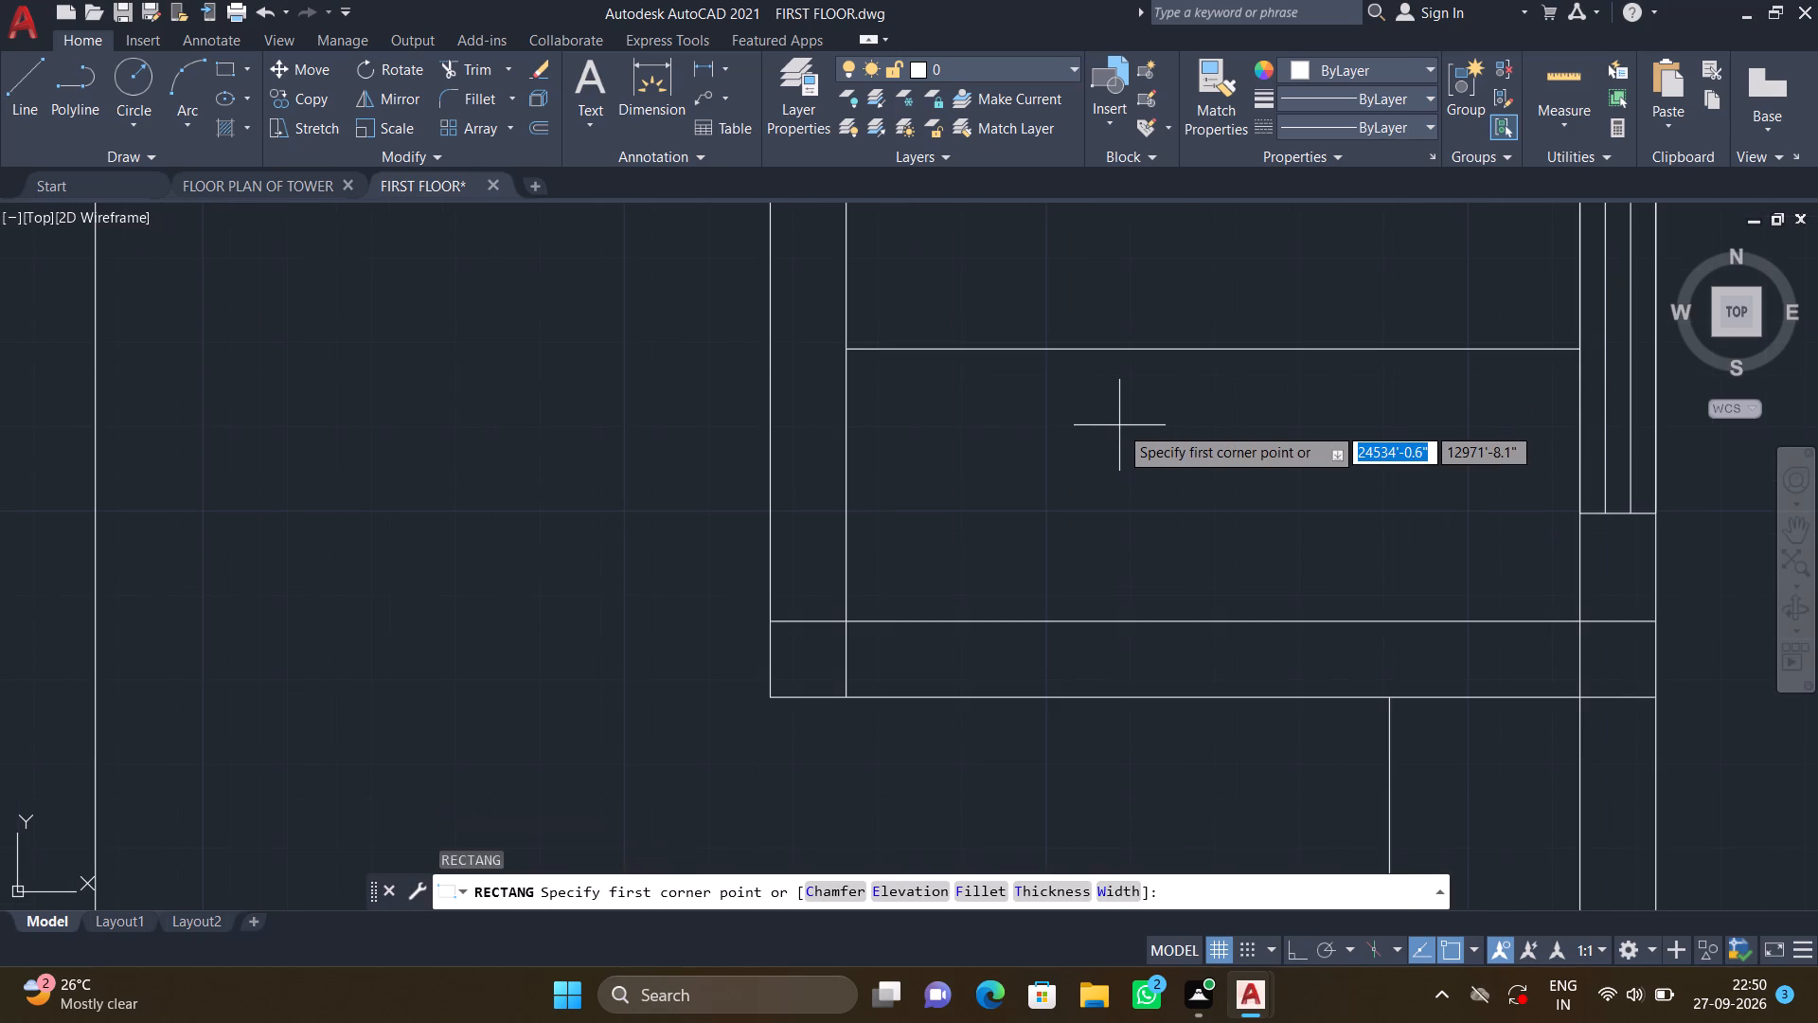
pyautogui.click(901, 377)
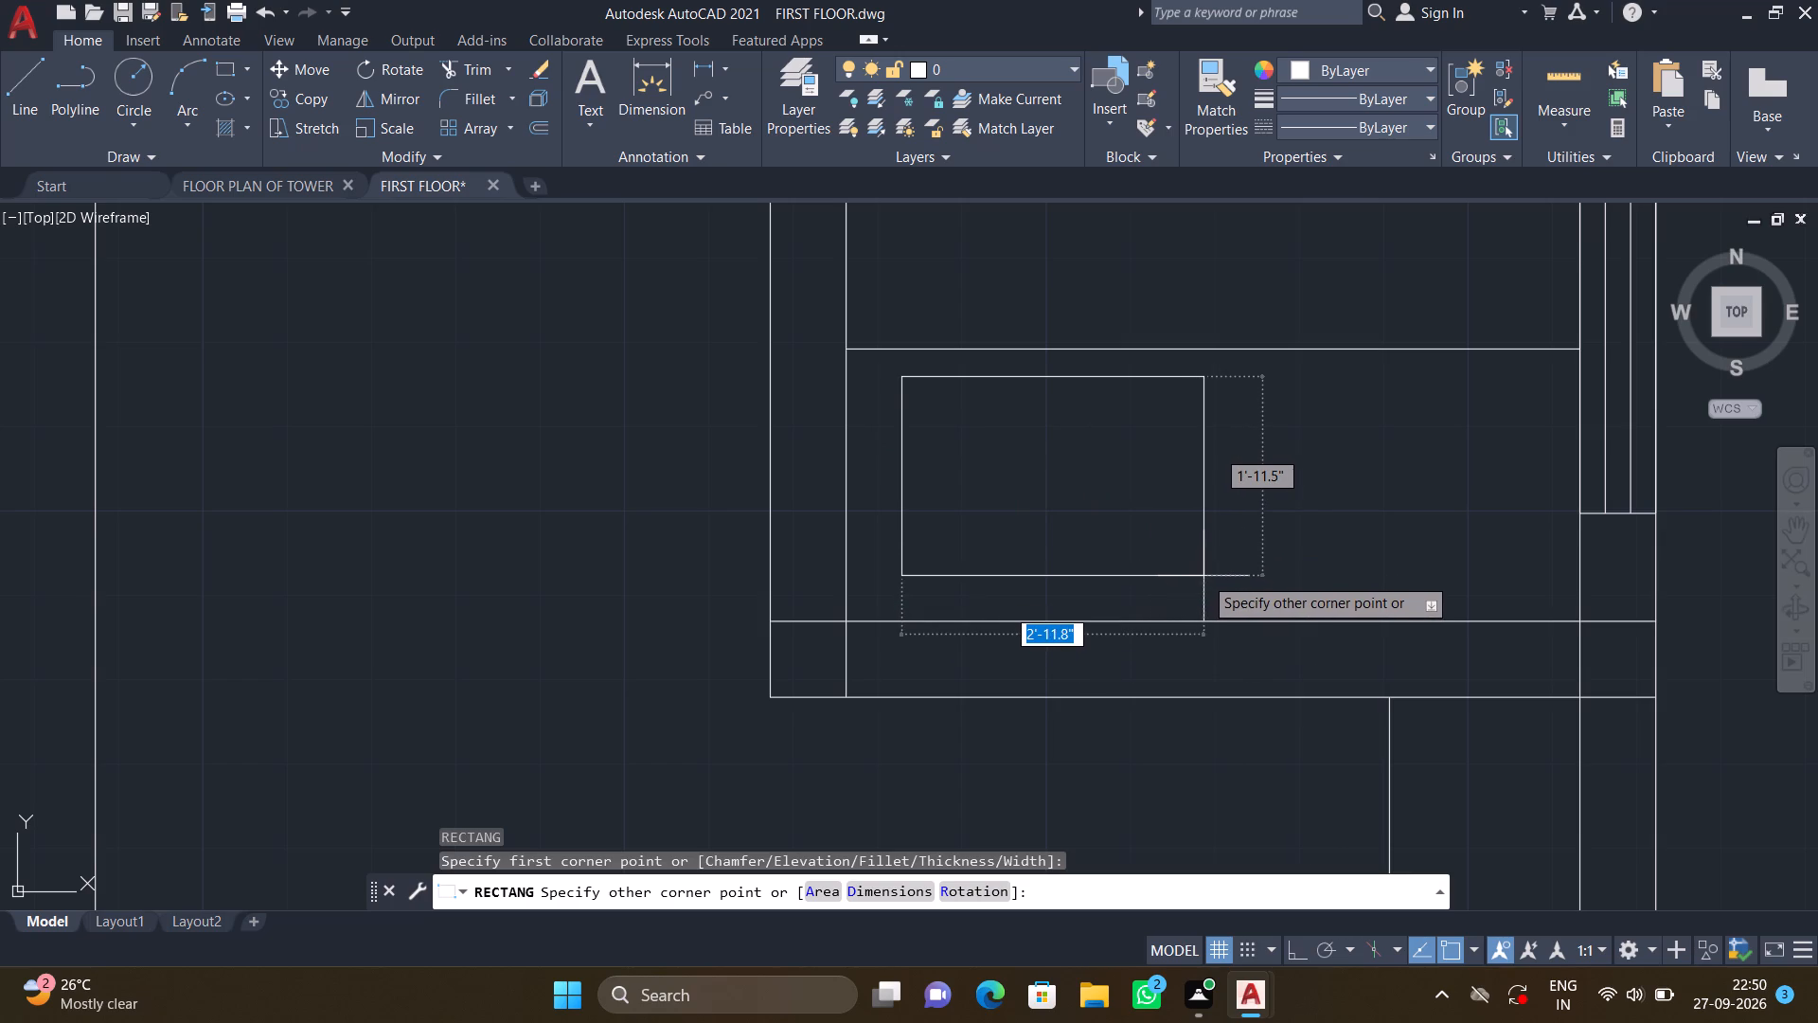
pyautogui.click(1191, 576)
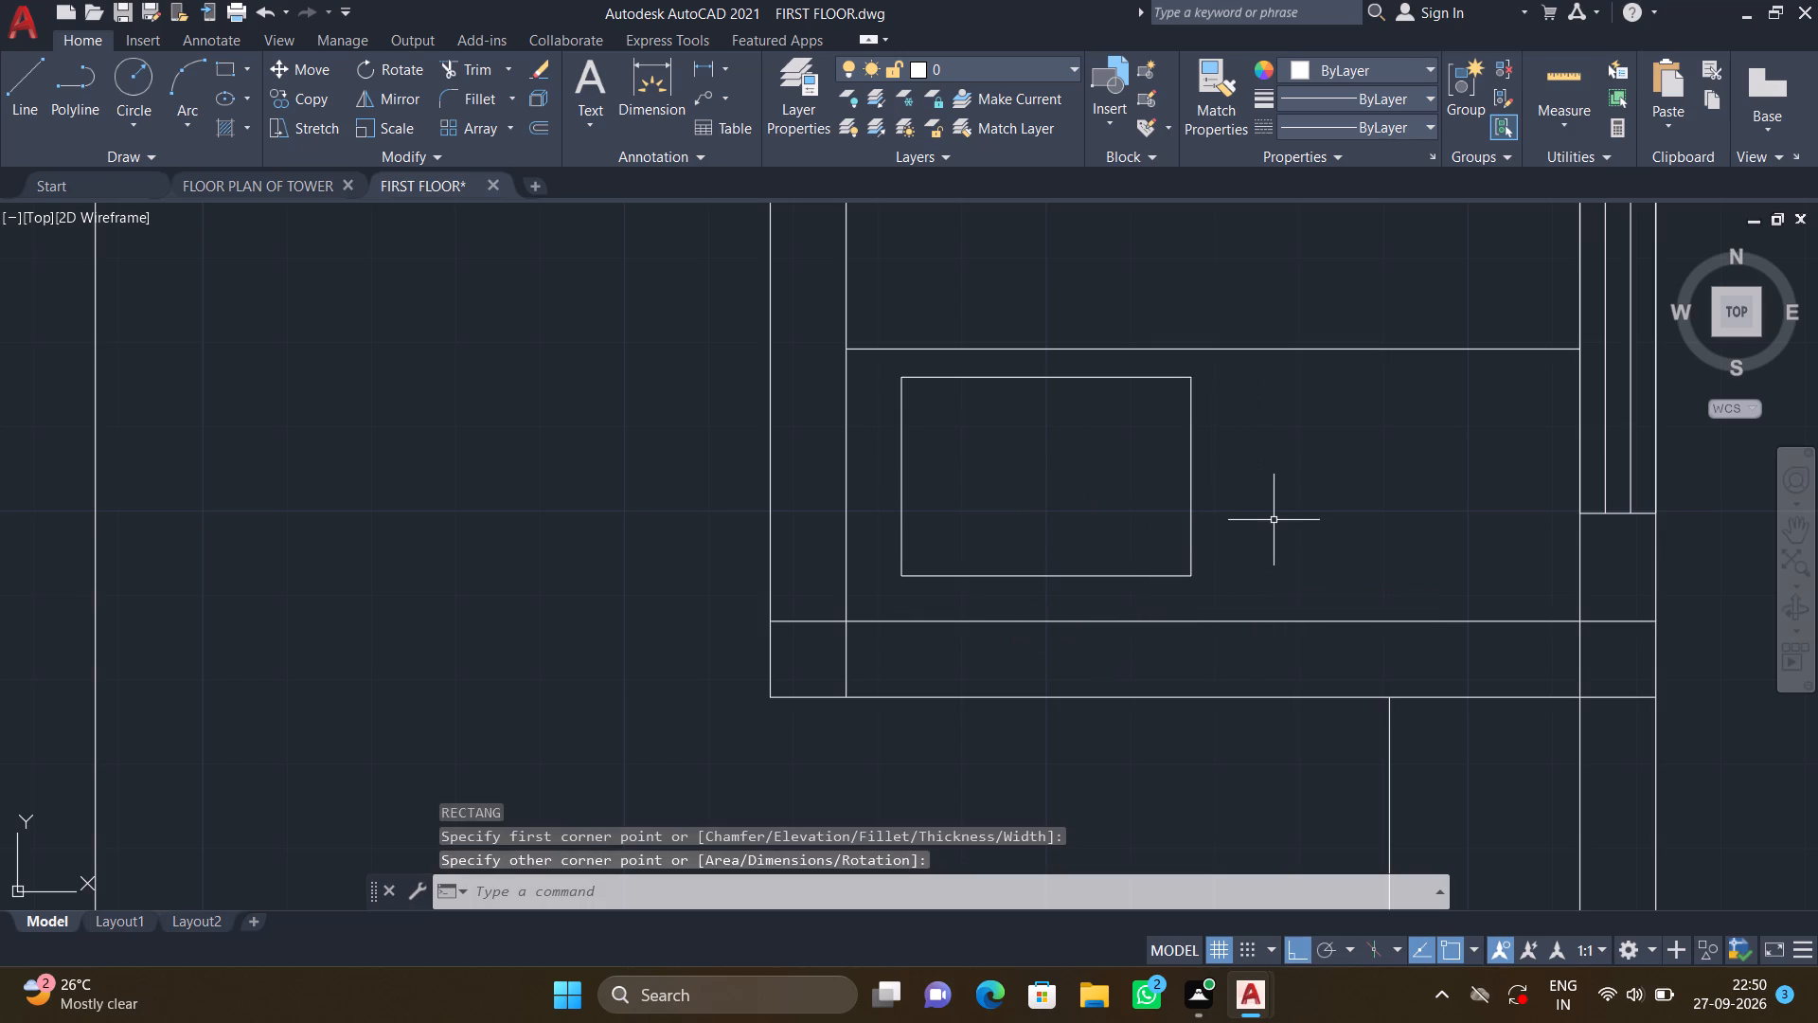
# Copy the basin rectangle from its top-left corner about 3'-5" straight to the right along the counter strip, with Ortho off.
pyautogui.write('co')
pyautogui.press('Return')
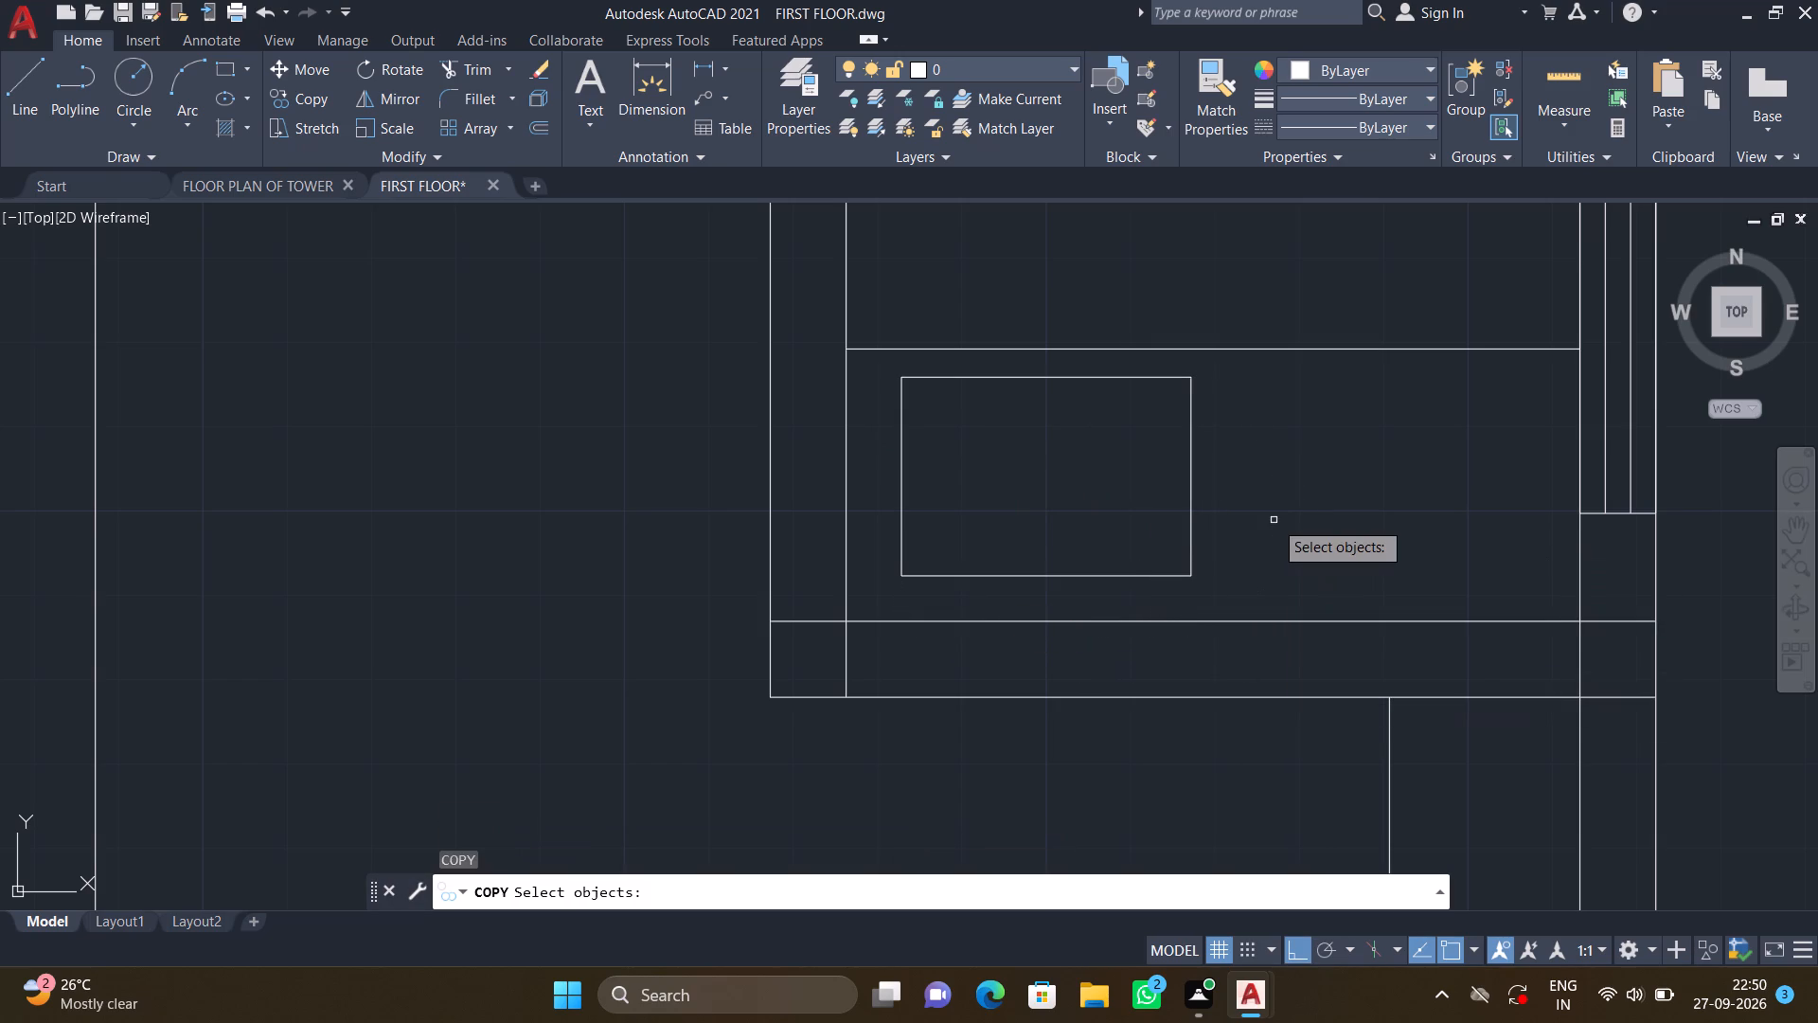
pyautogui.press('F8')
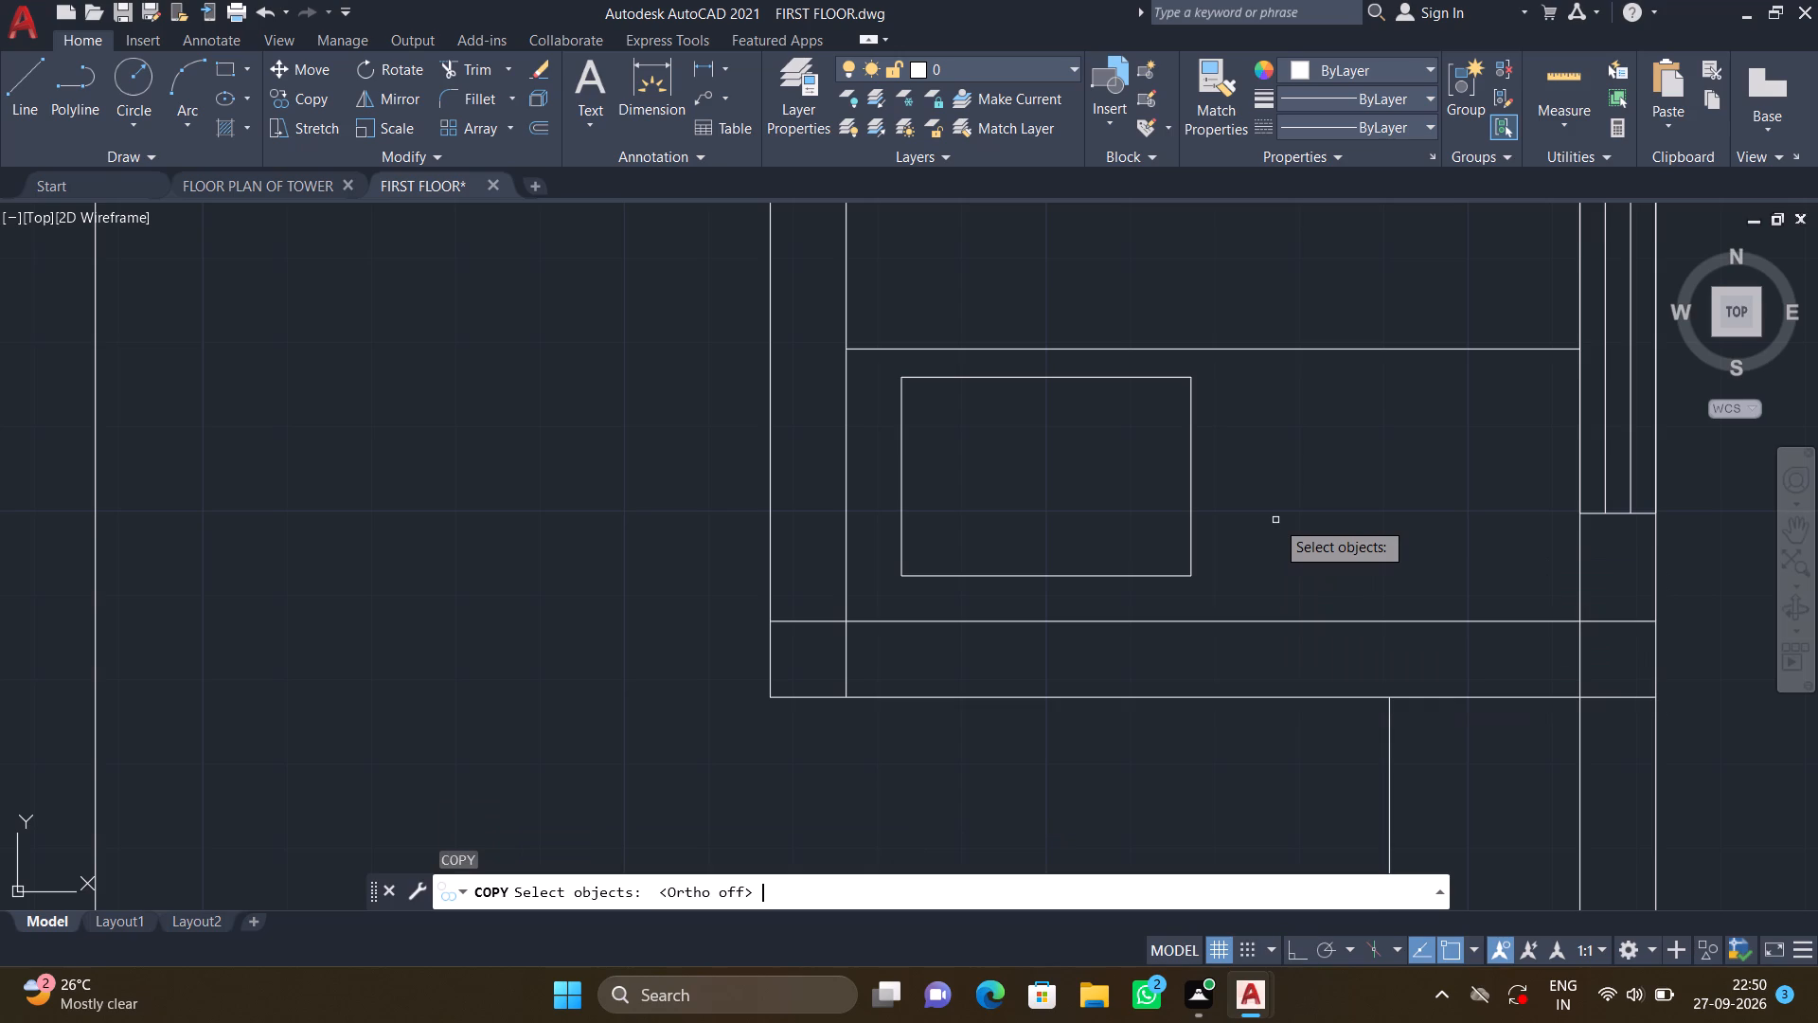
pyautogui.click(1191, 500)
pyautogui.press('Return')
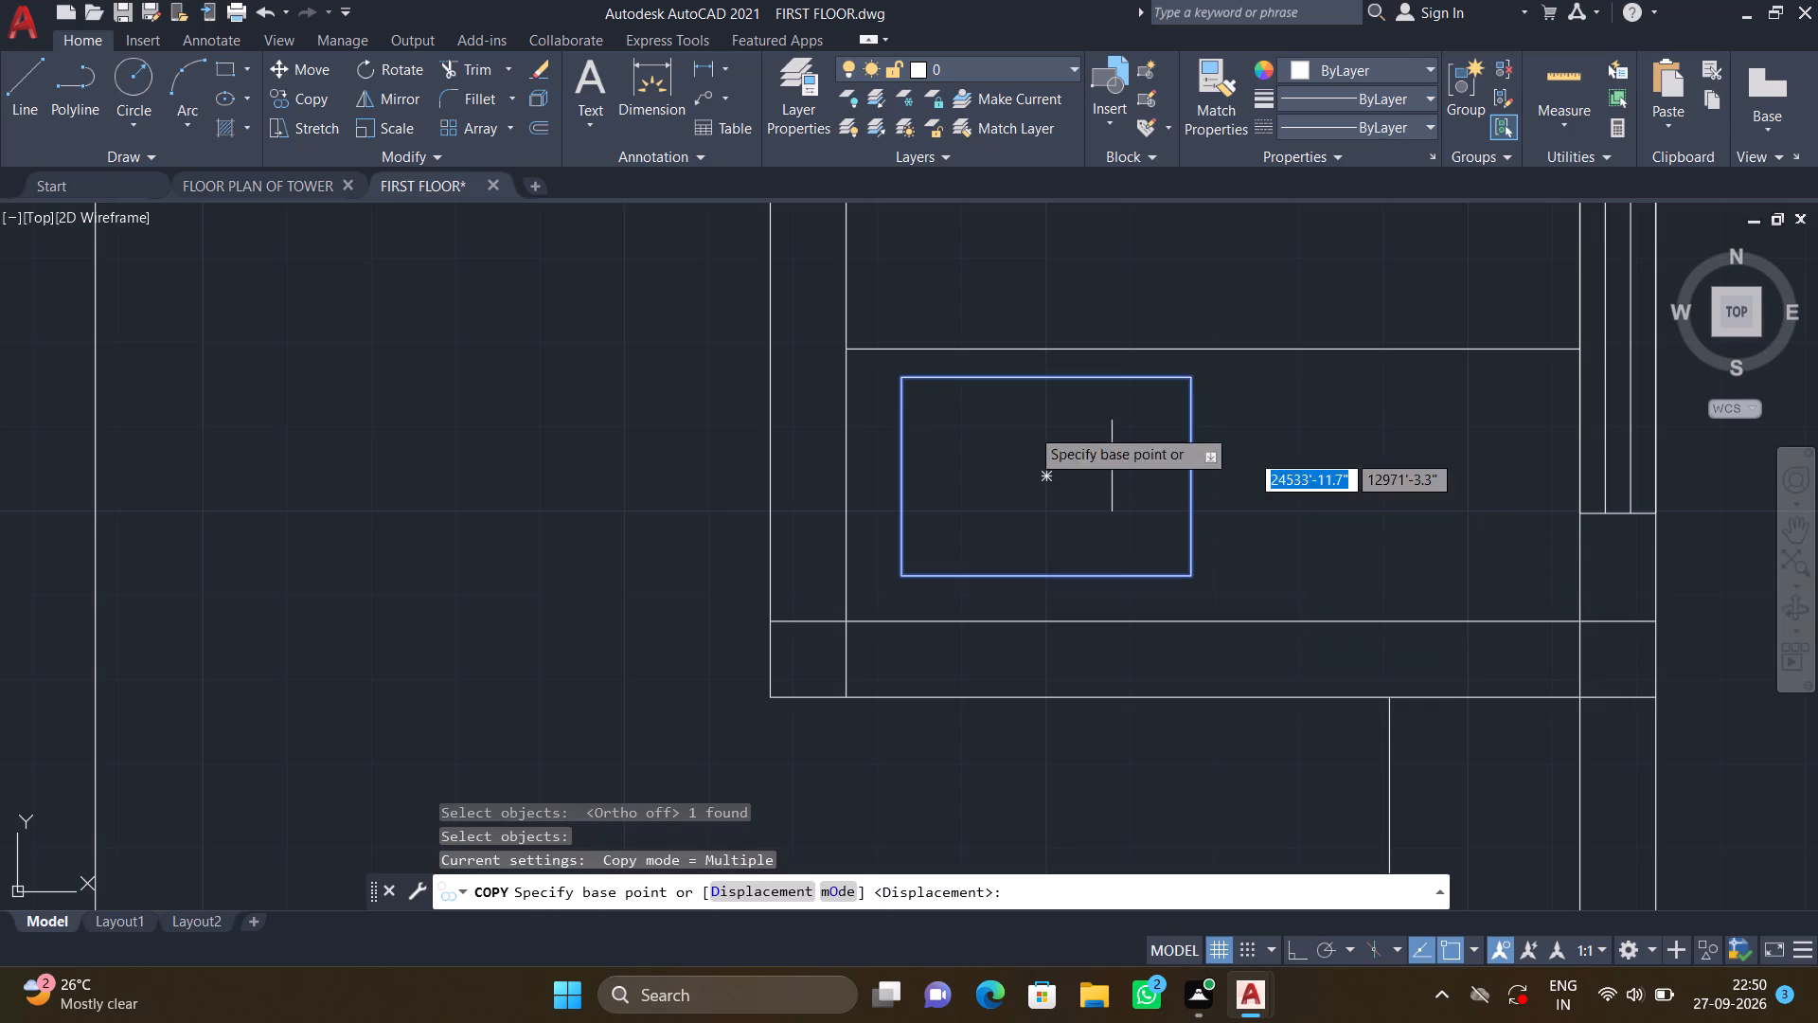
pyautogui.click(900, 376)
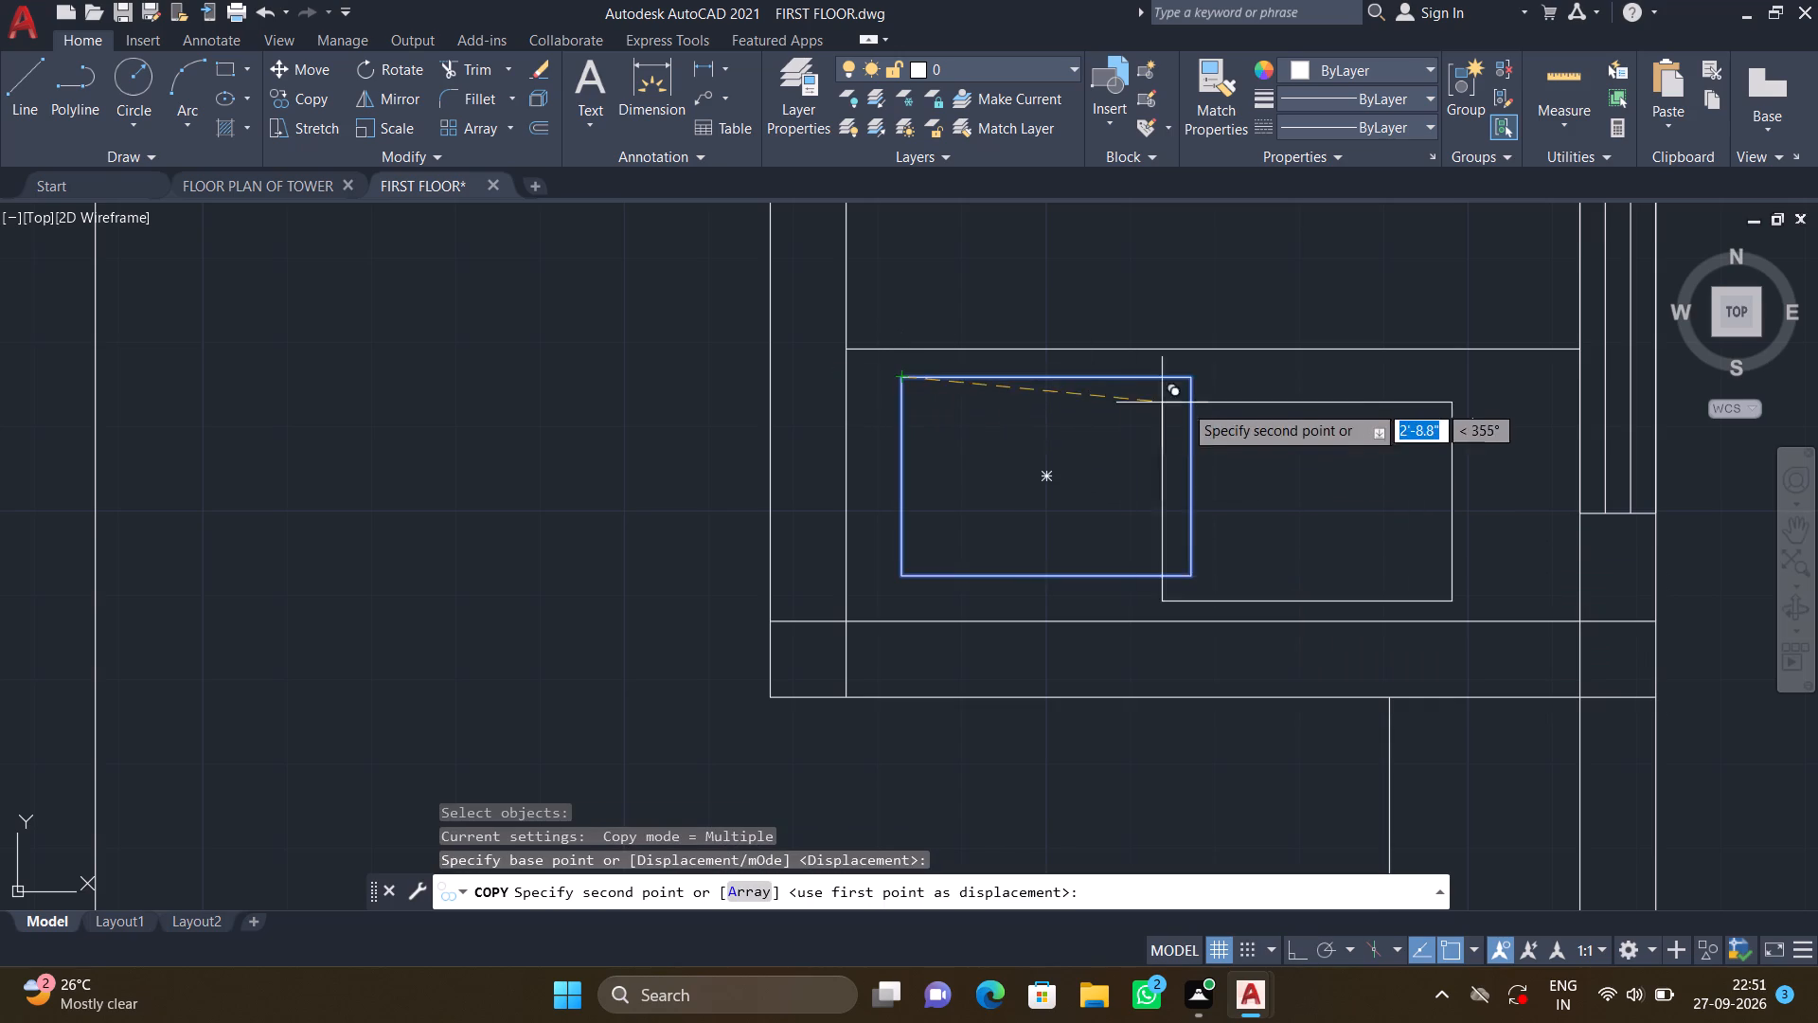
pyautogui.click(1246, 372)
pyautogui.press('Return')
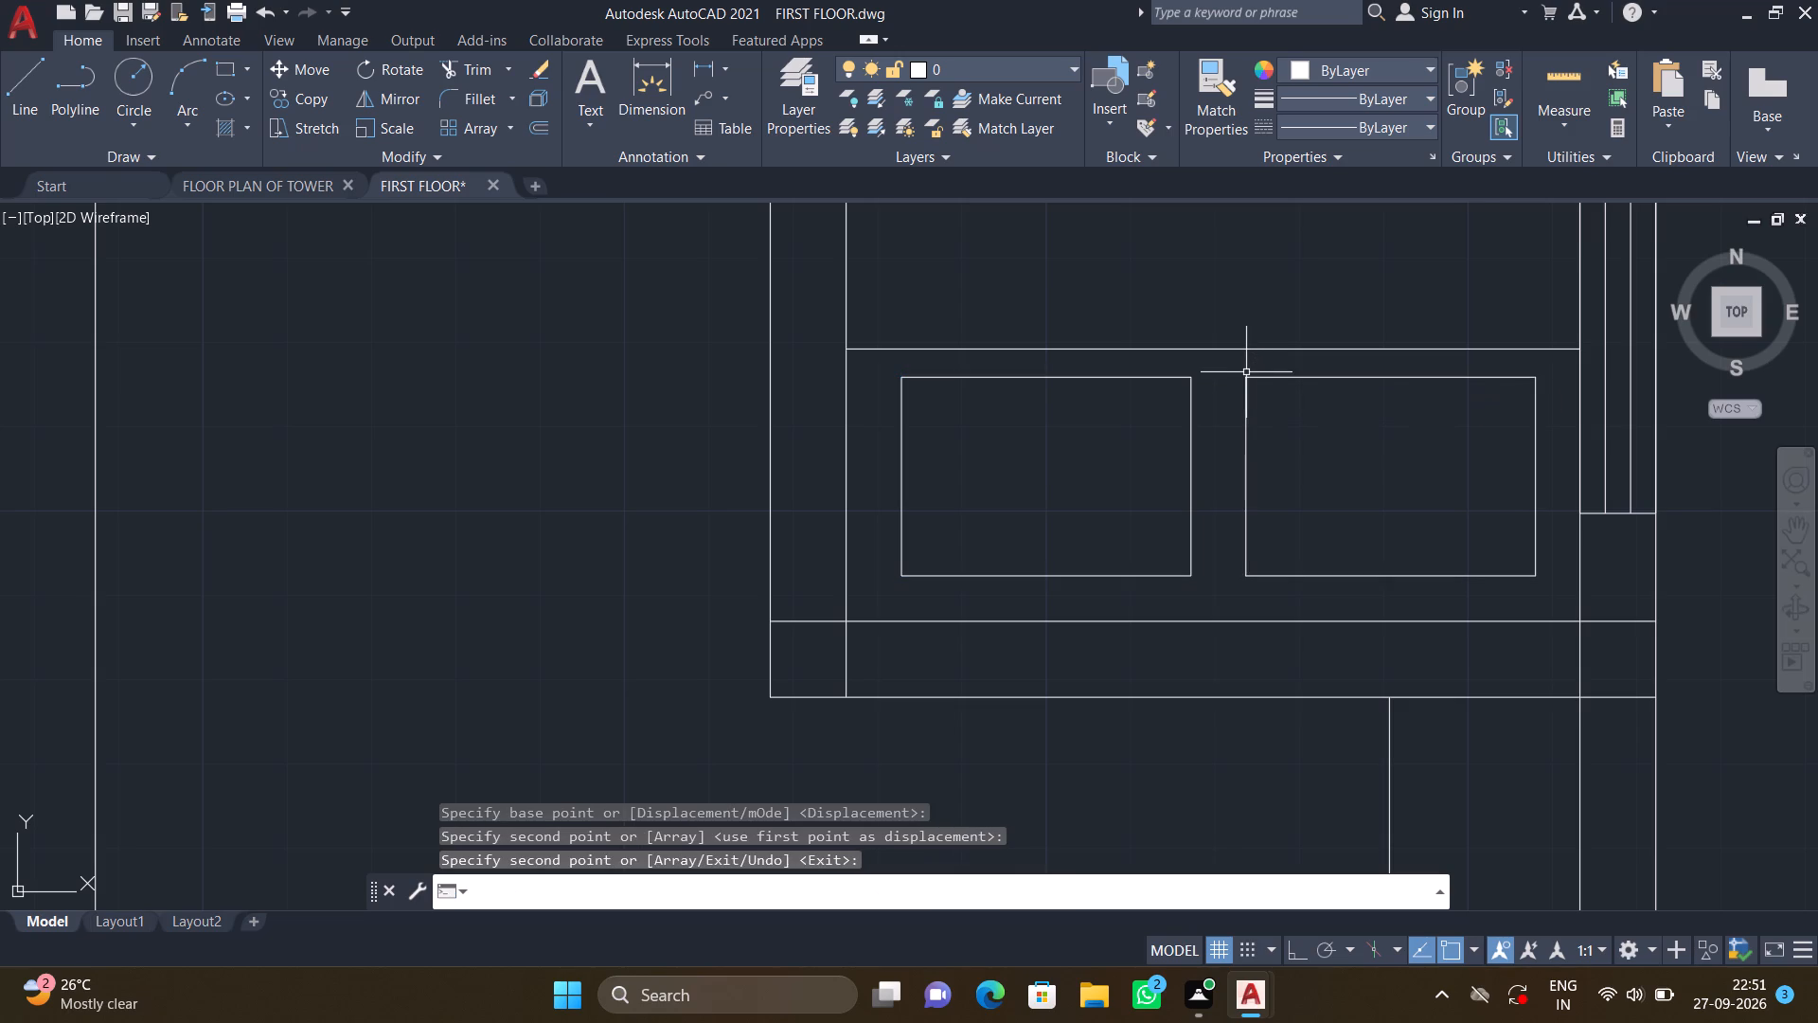
# Draw a circle of about 3.6" radius near the middle of the left basin rectangle on the right-hand toilet's counter.
pyautogui.moveTo(1160, 462); pyautogui.dragTo(923, 407, button='middle')
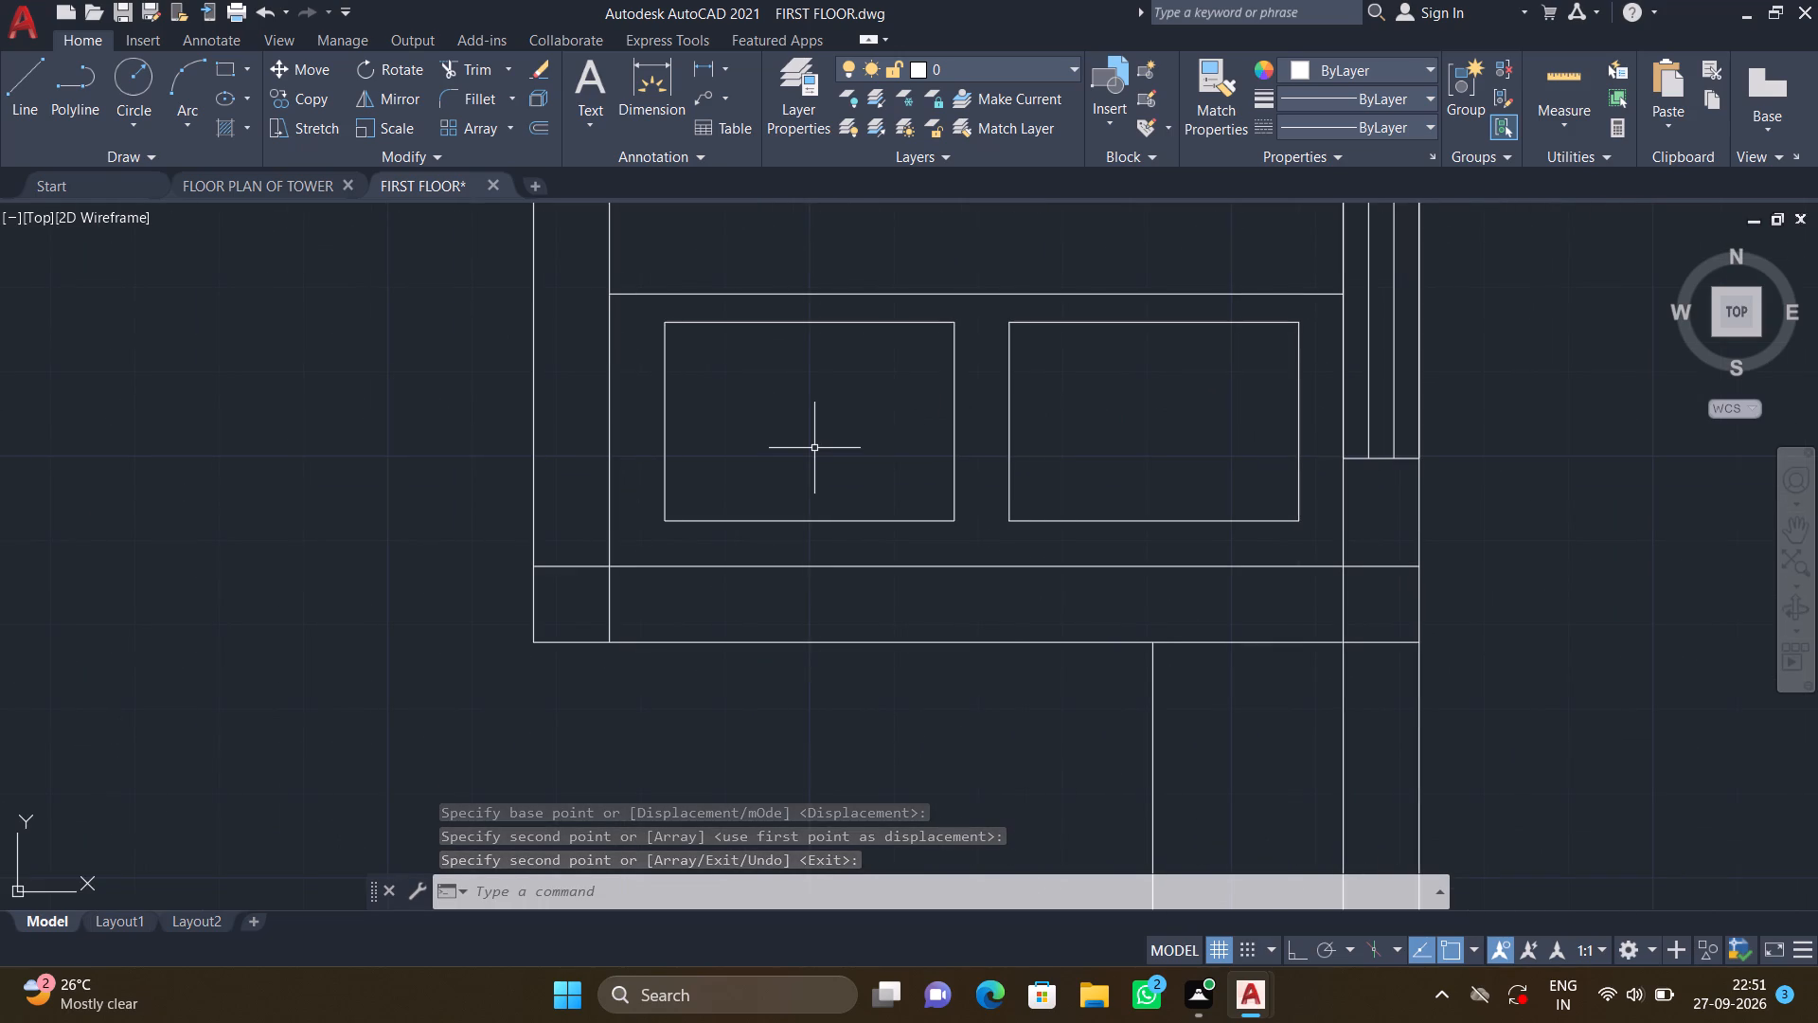
pyautogui.press('l')
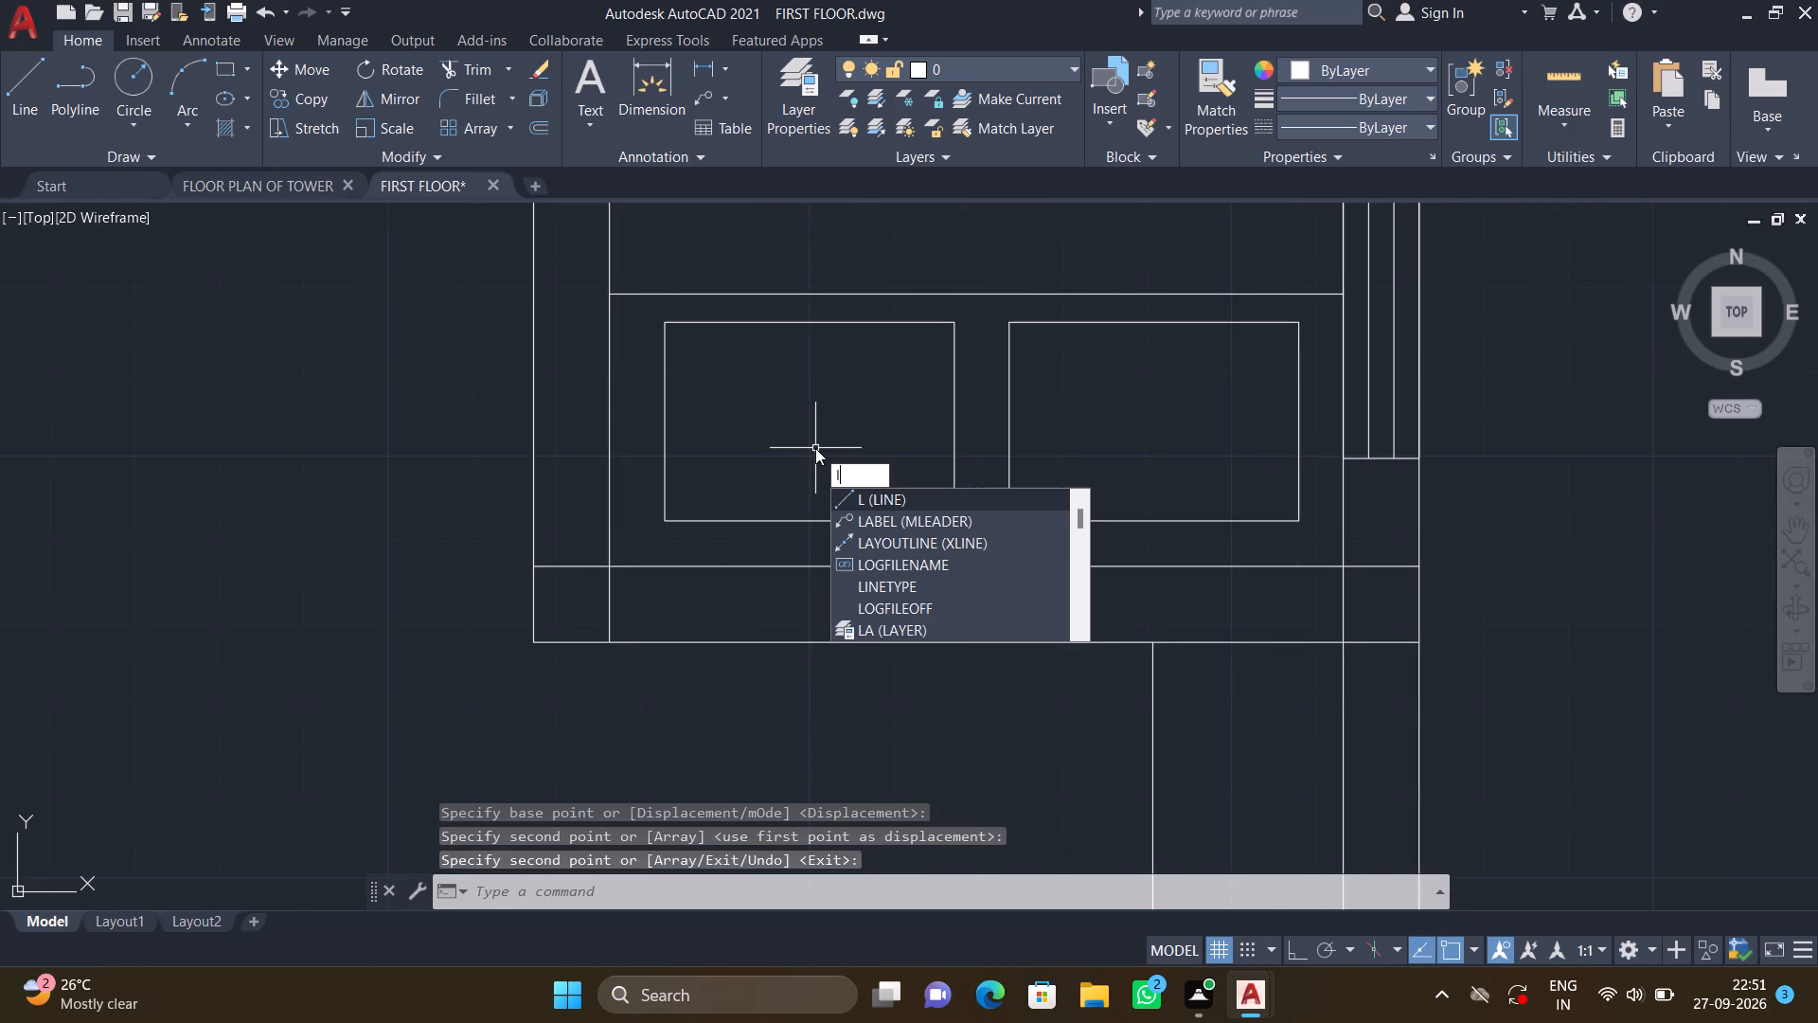
pyautogui.press('Escape')
pyautogui.press('c')
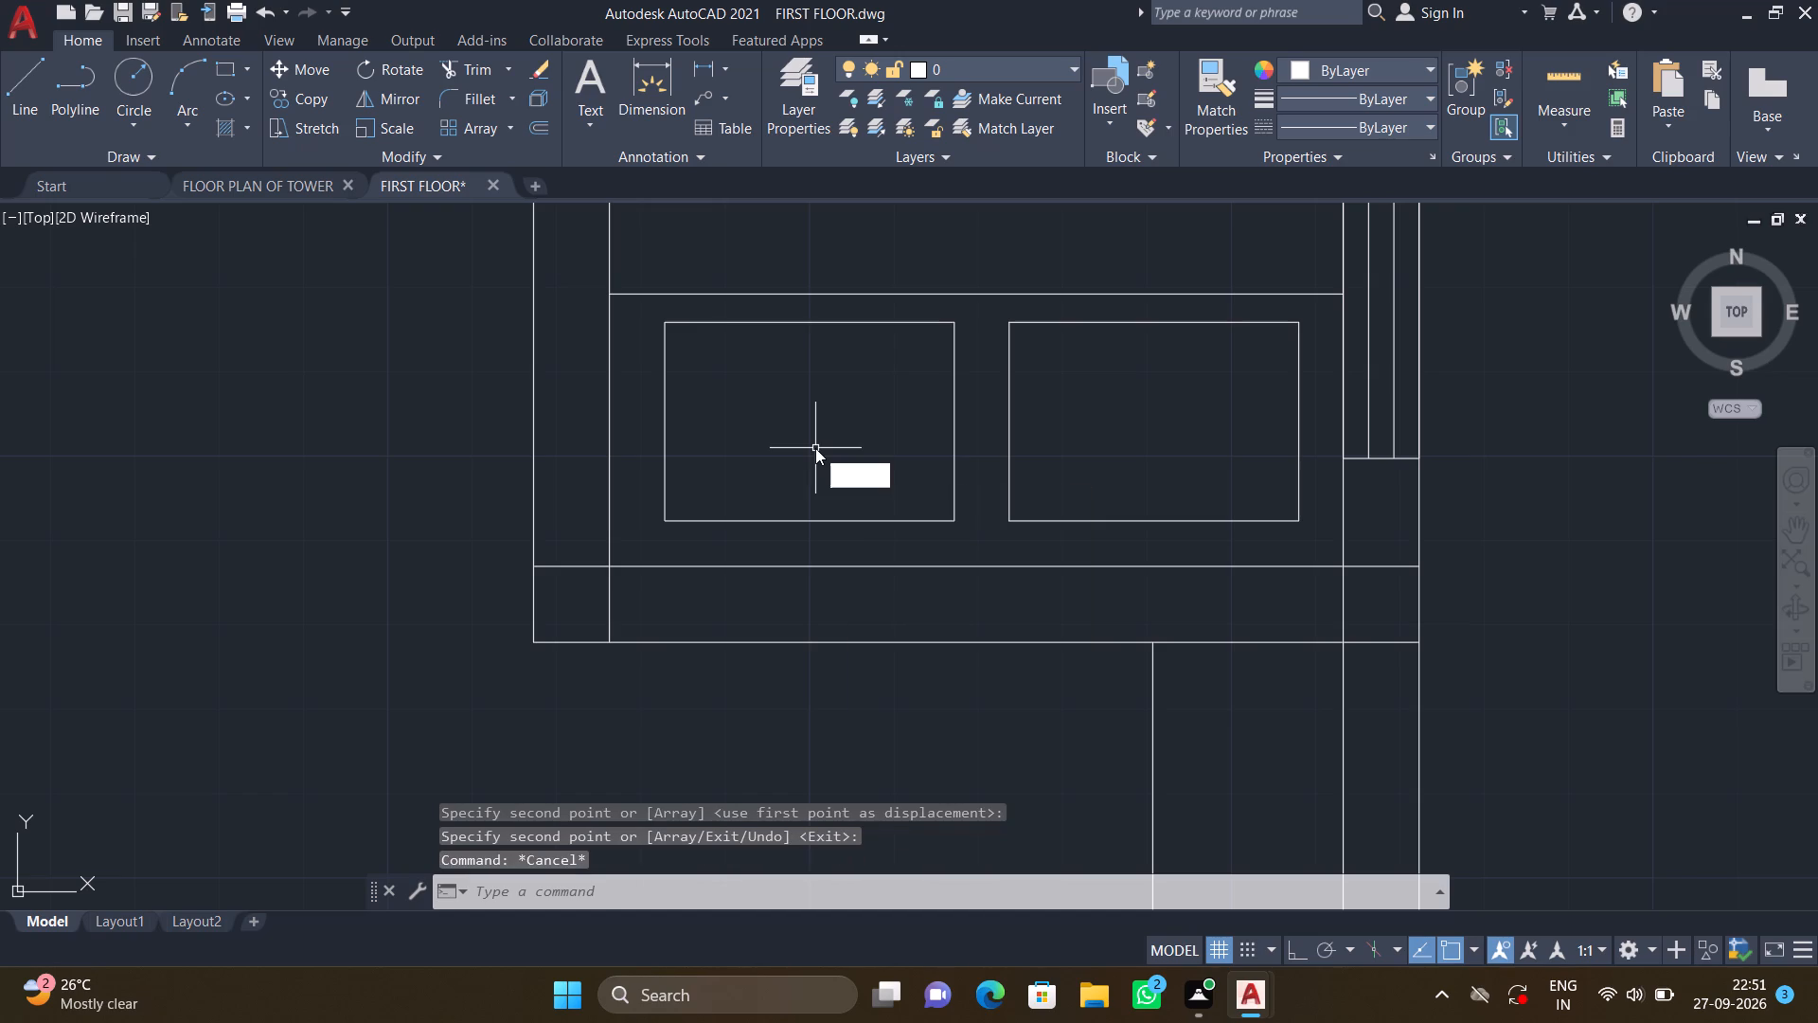
pyautogui.press('Return')
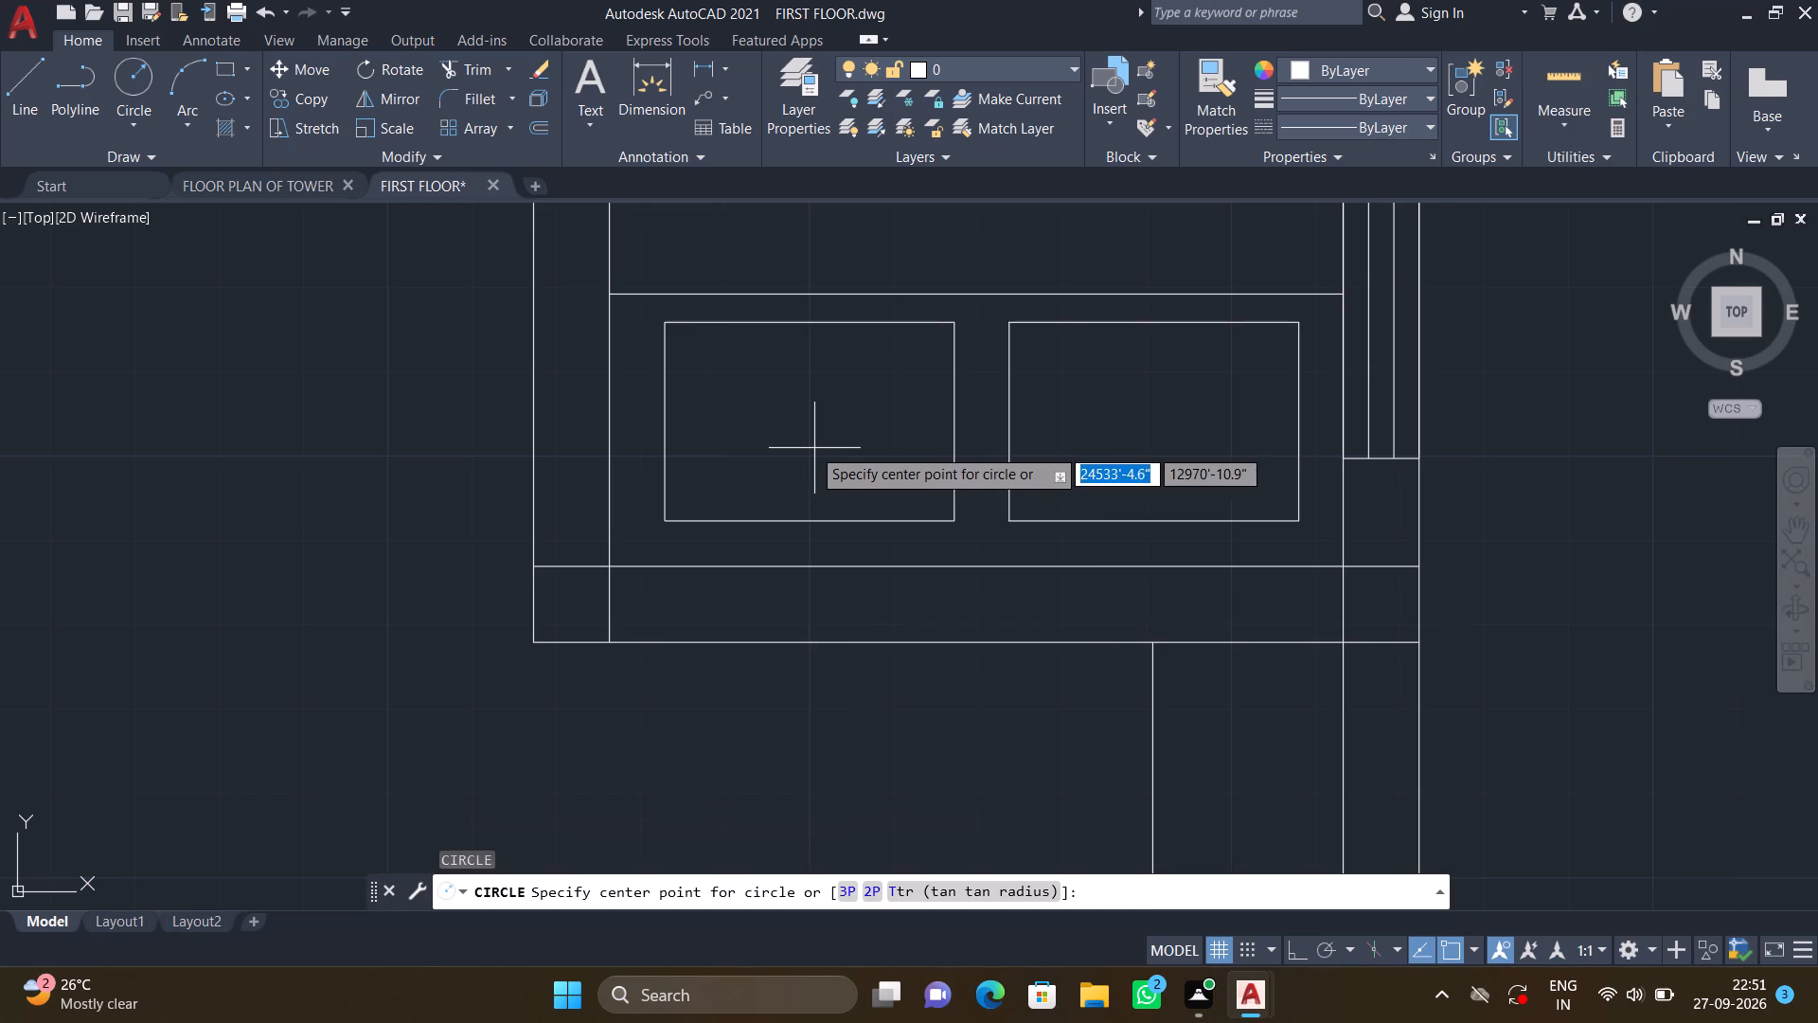
pyautogui.click(810, 429)
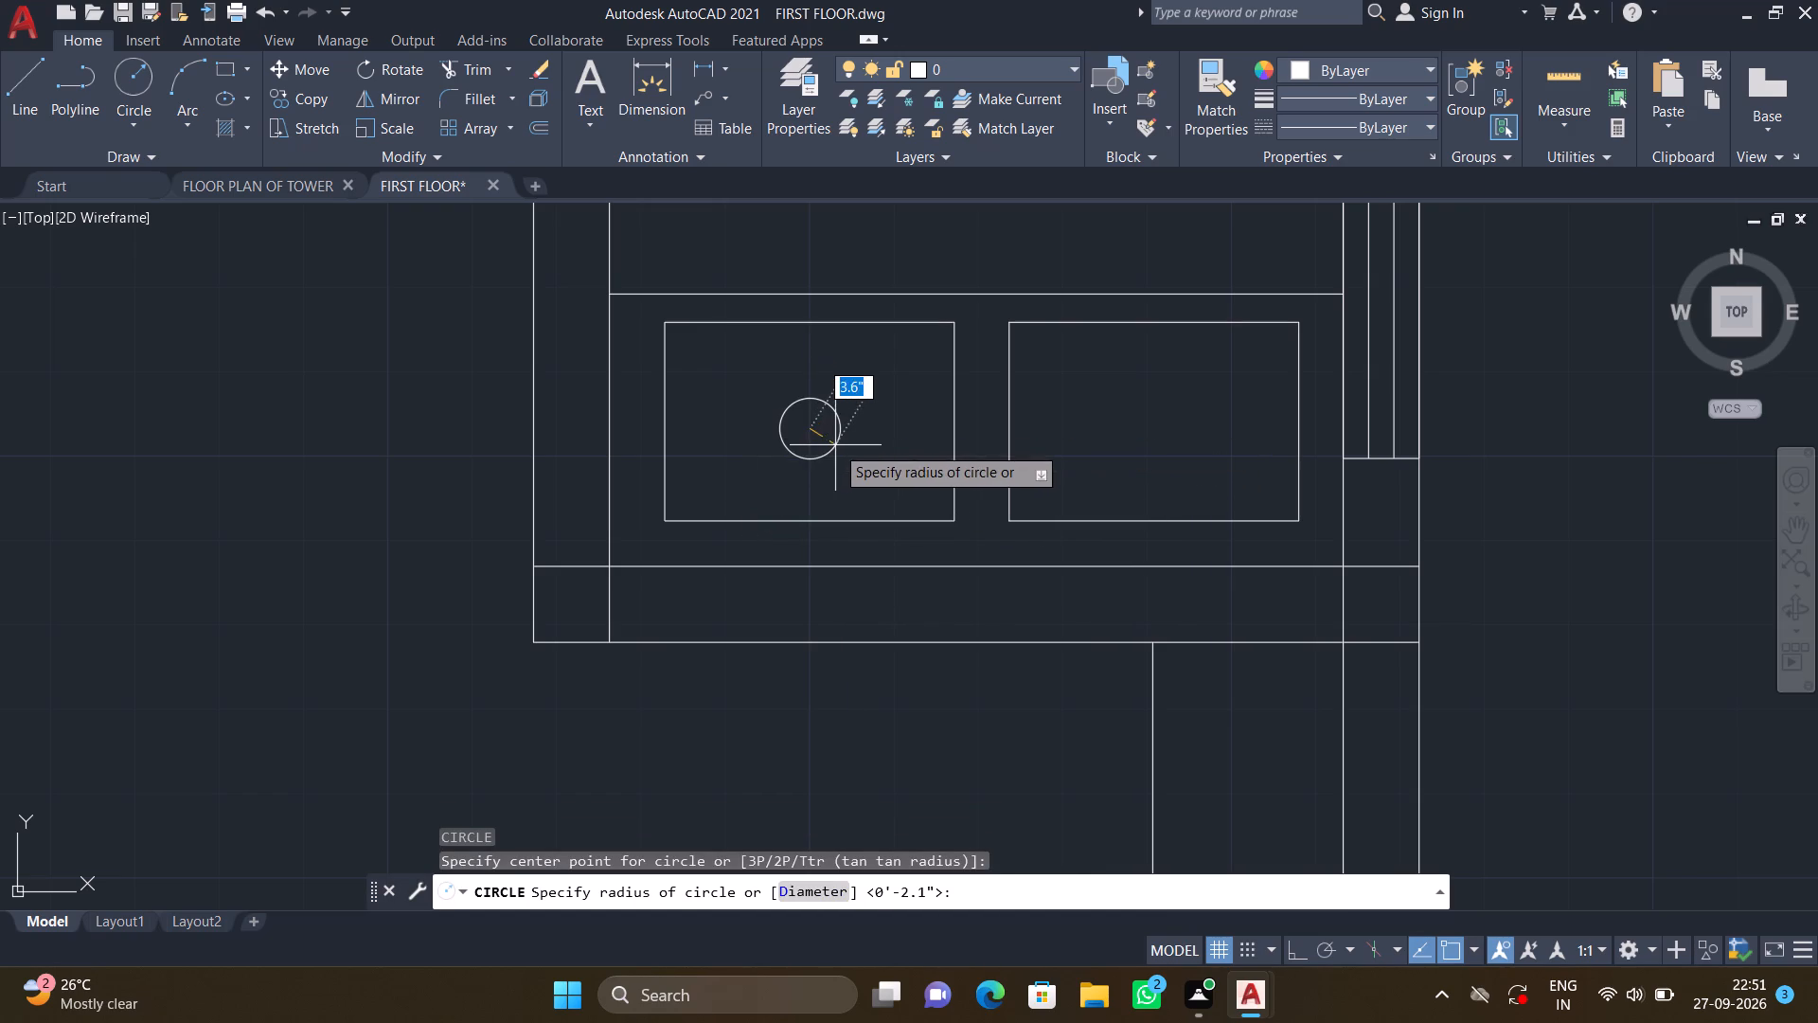
pyautogui.click(835, 445)
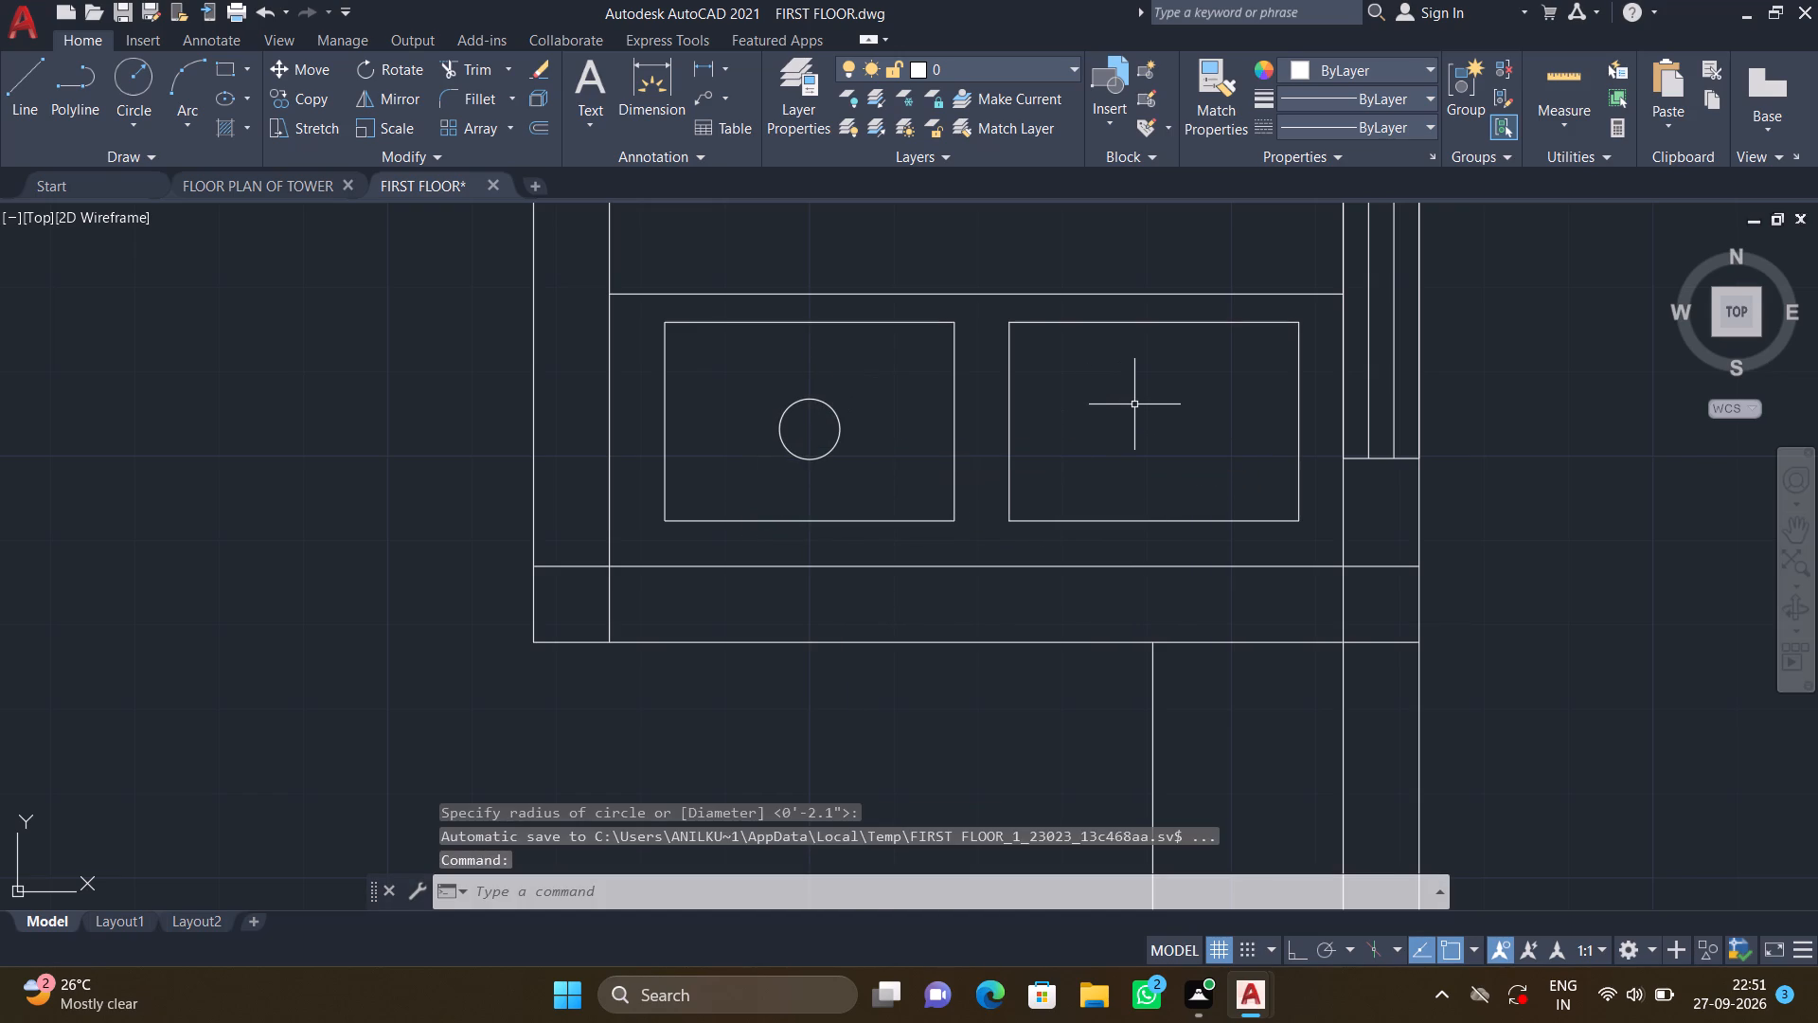
# Copy the left basin's circle from its centre about 3'-5.5" across to the middle of the right basin rectangle.
pyautogui.write('co')
pyautogui.press('Return')
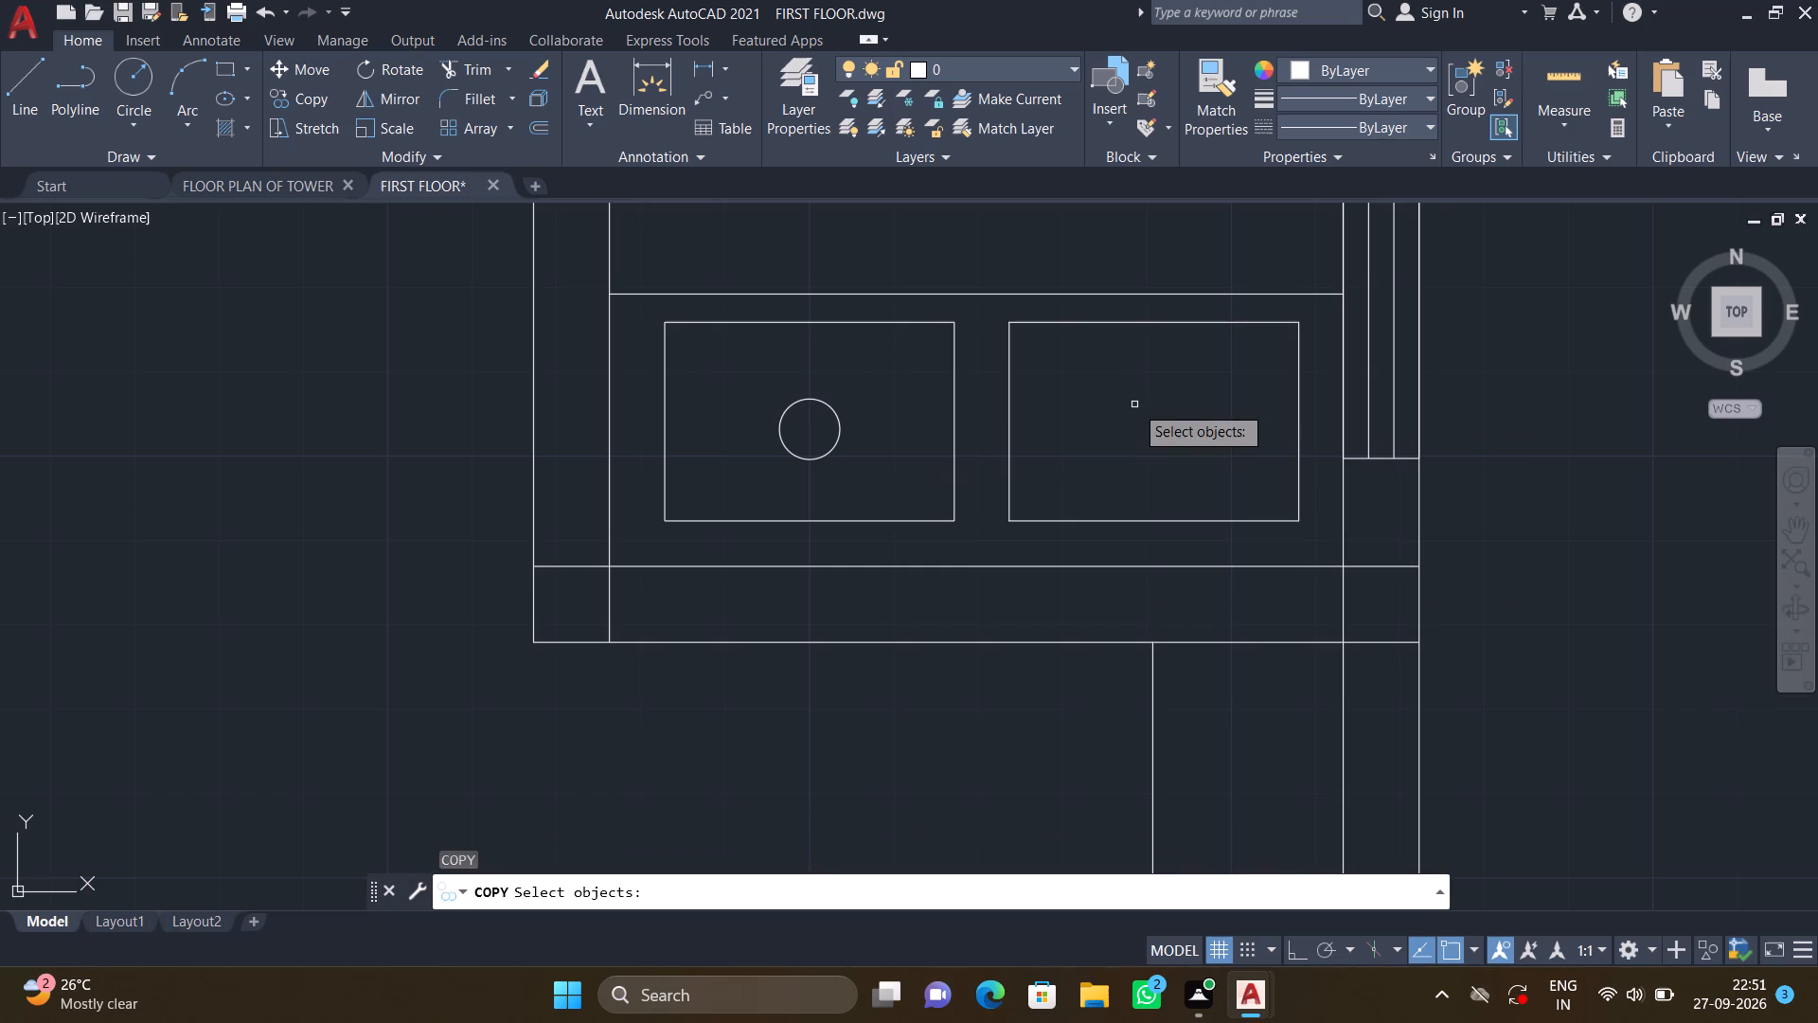
pyautogui.click(837, 423)
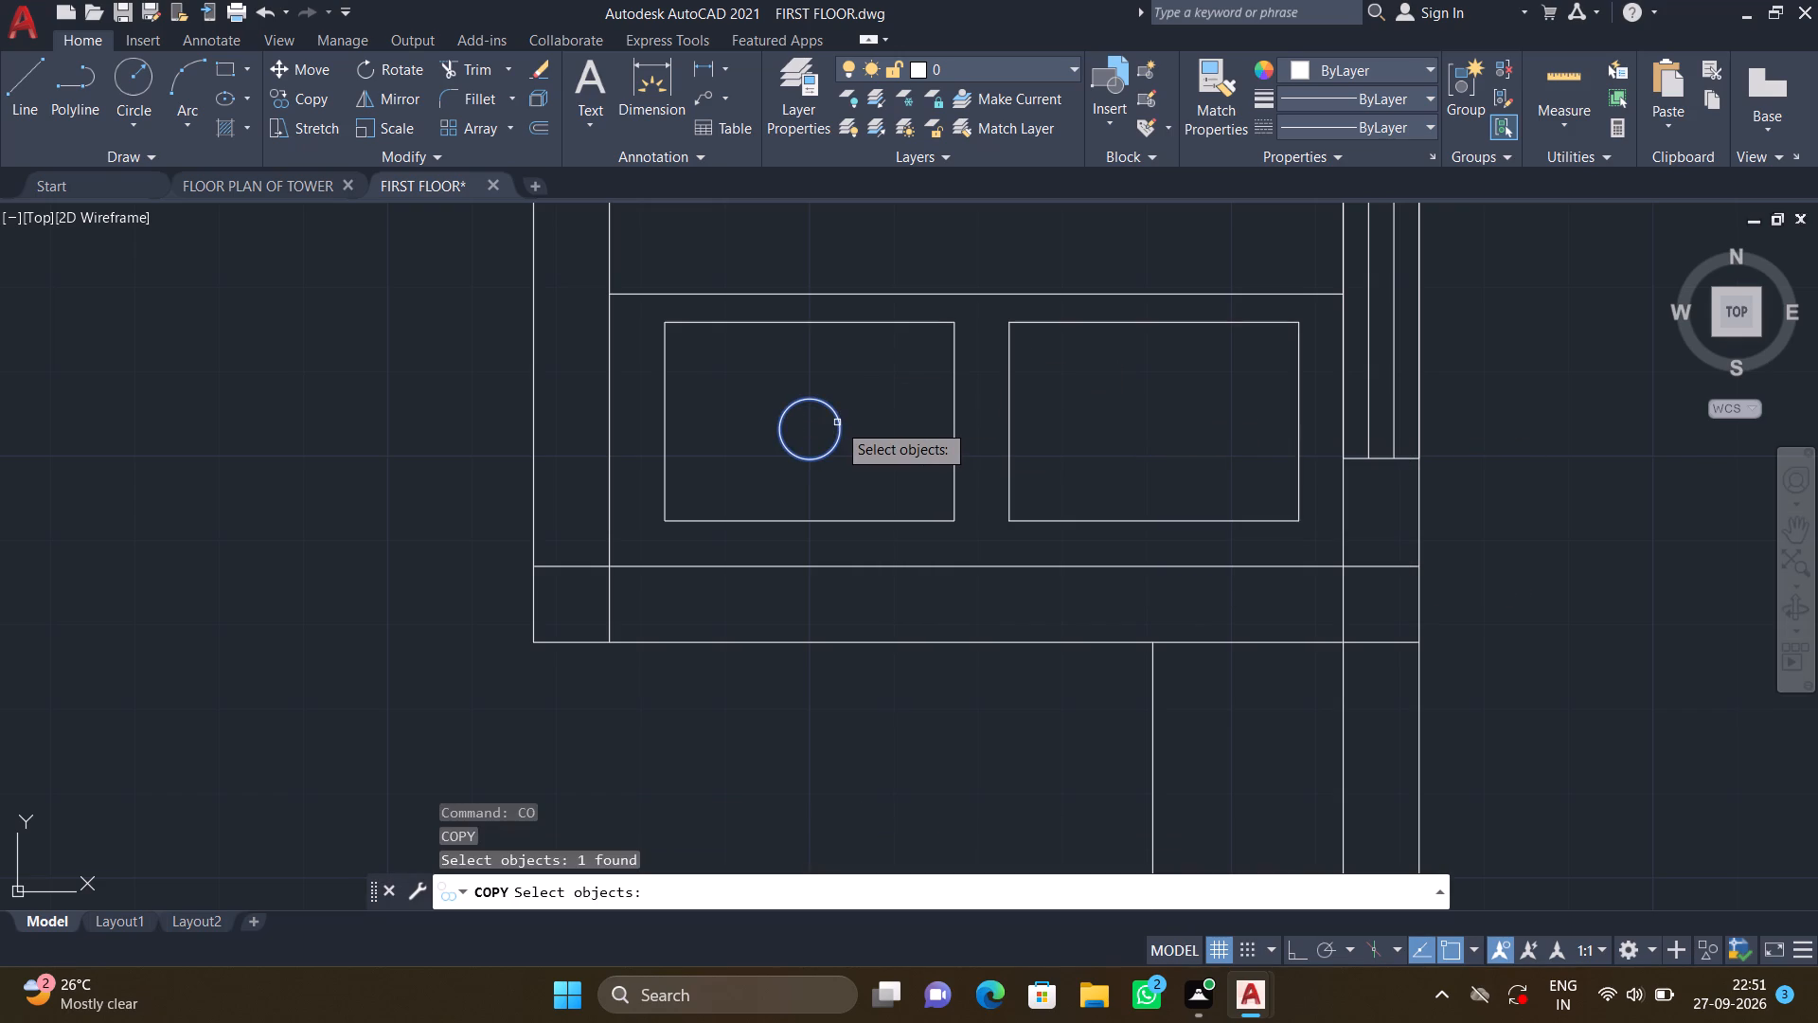
pyautogui.press('Return')
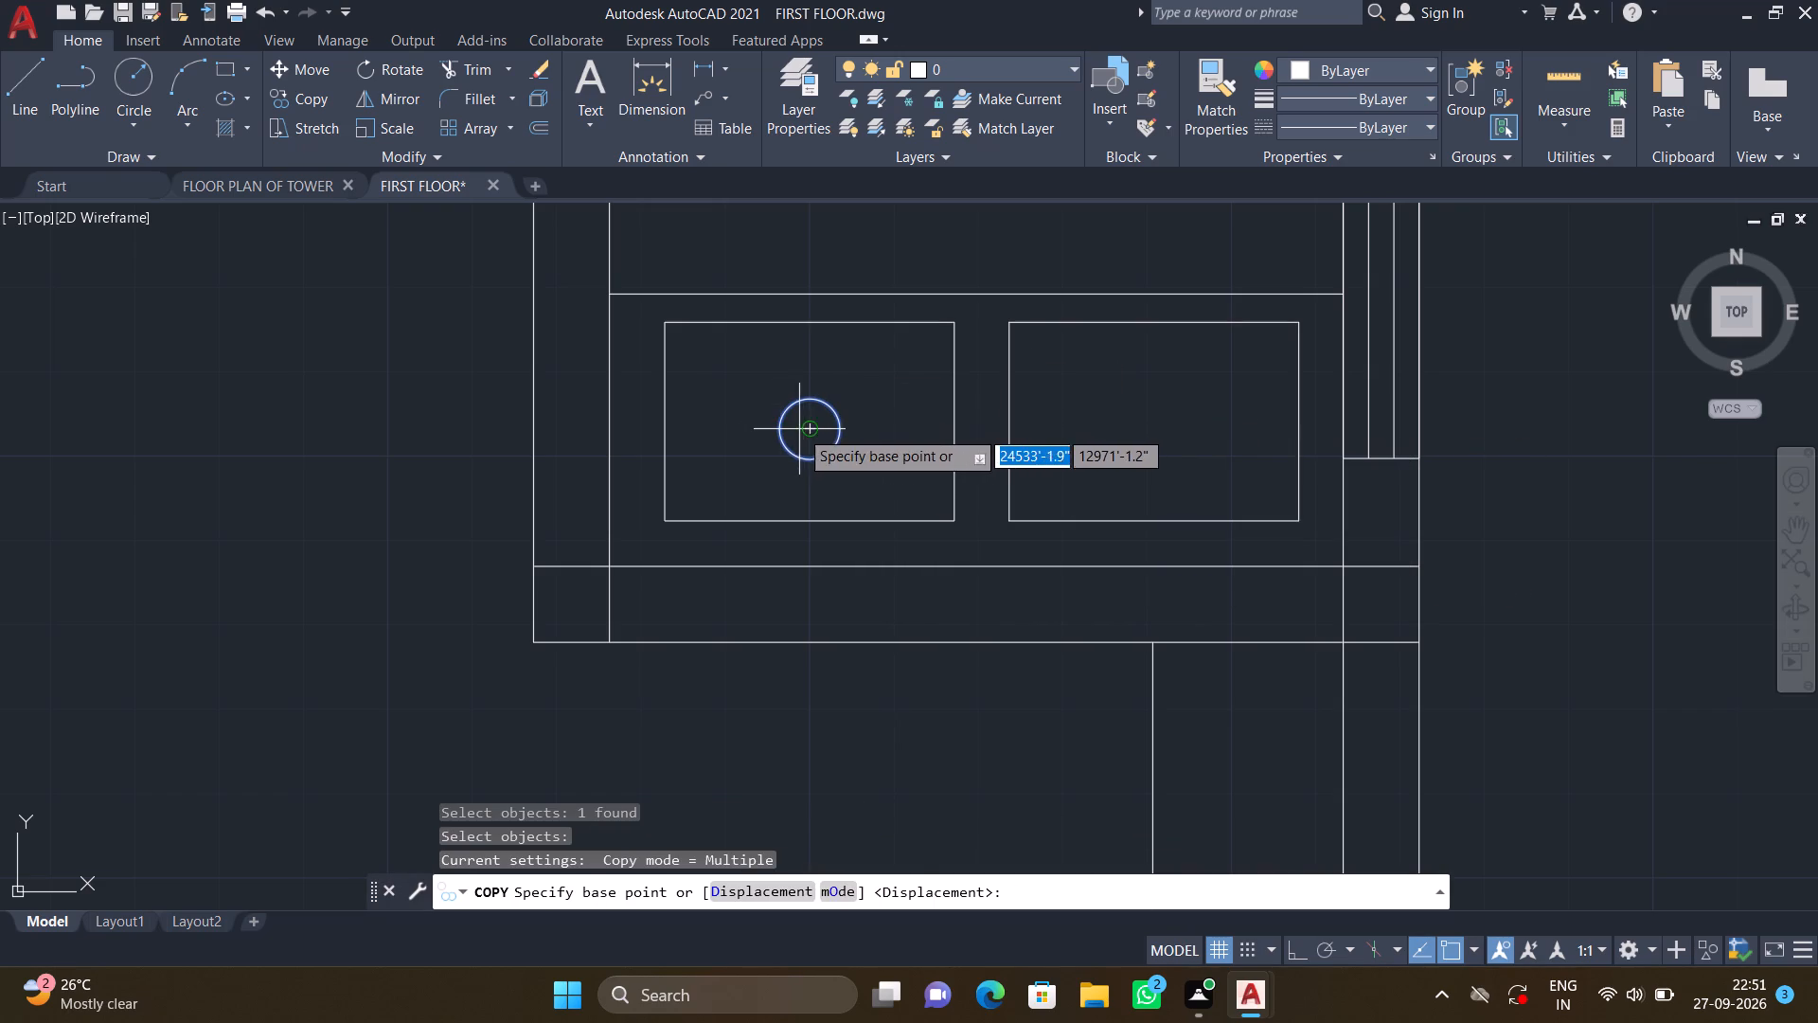
pyautogui.click(808, 429)
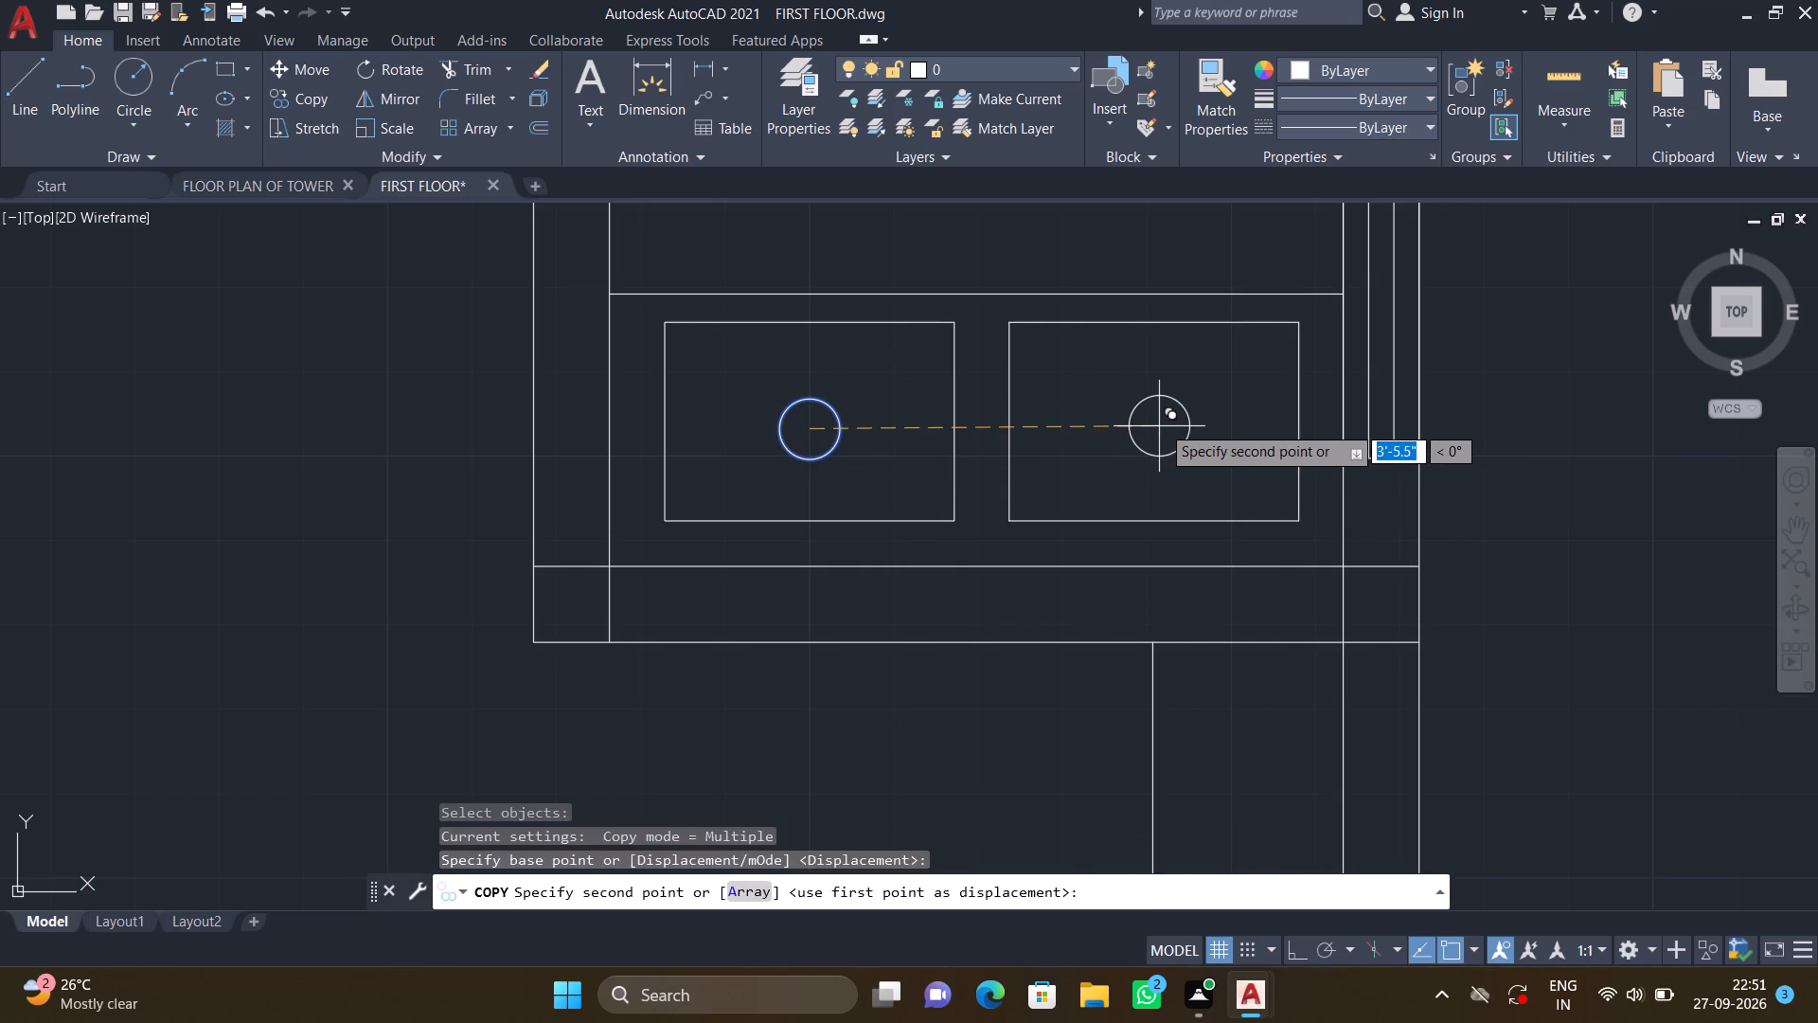
pyautogui.click(1161, 424)
pyautogui.press('Return')
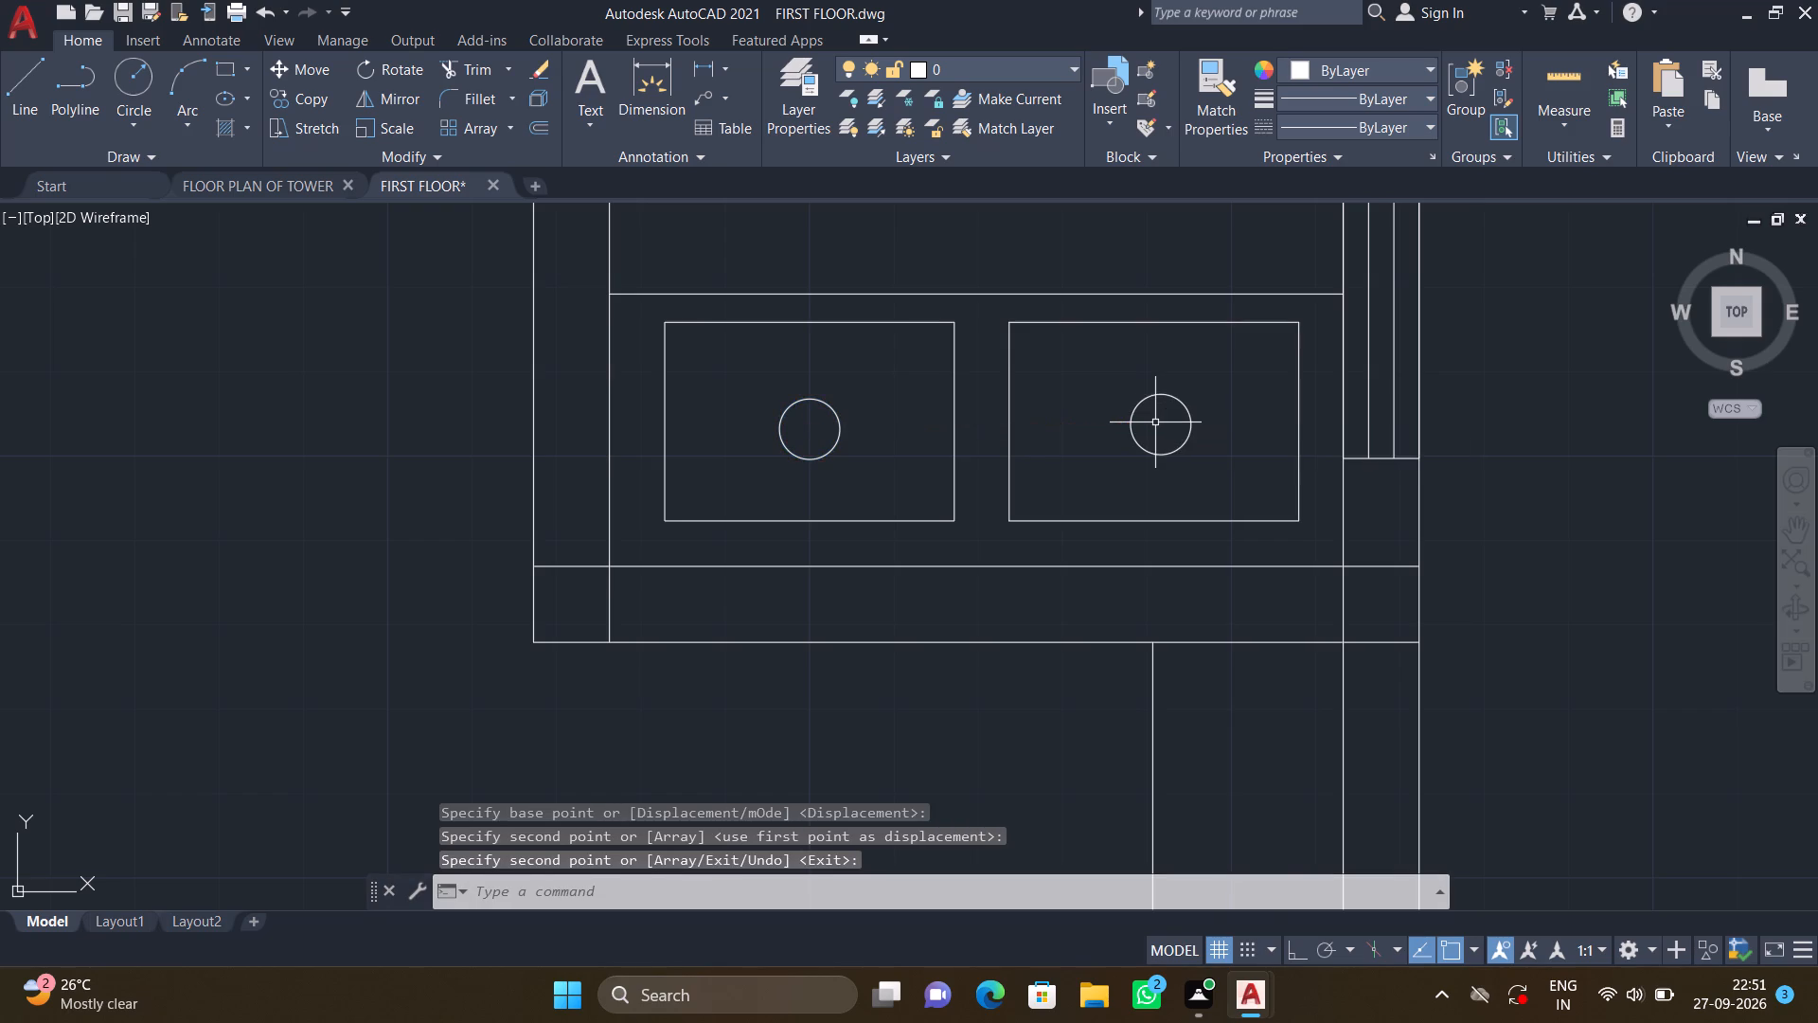
# With Ortho on, draw a horizontal line about 5'-11" long between the side walls of the narrow windowed room on the plan's top wall.
pyautogui.scroll(-3, 1066, 428)
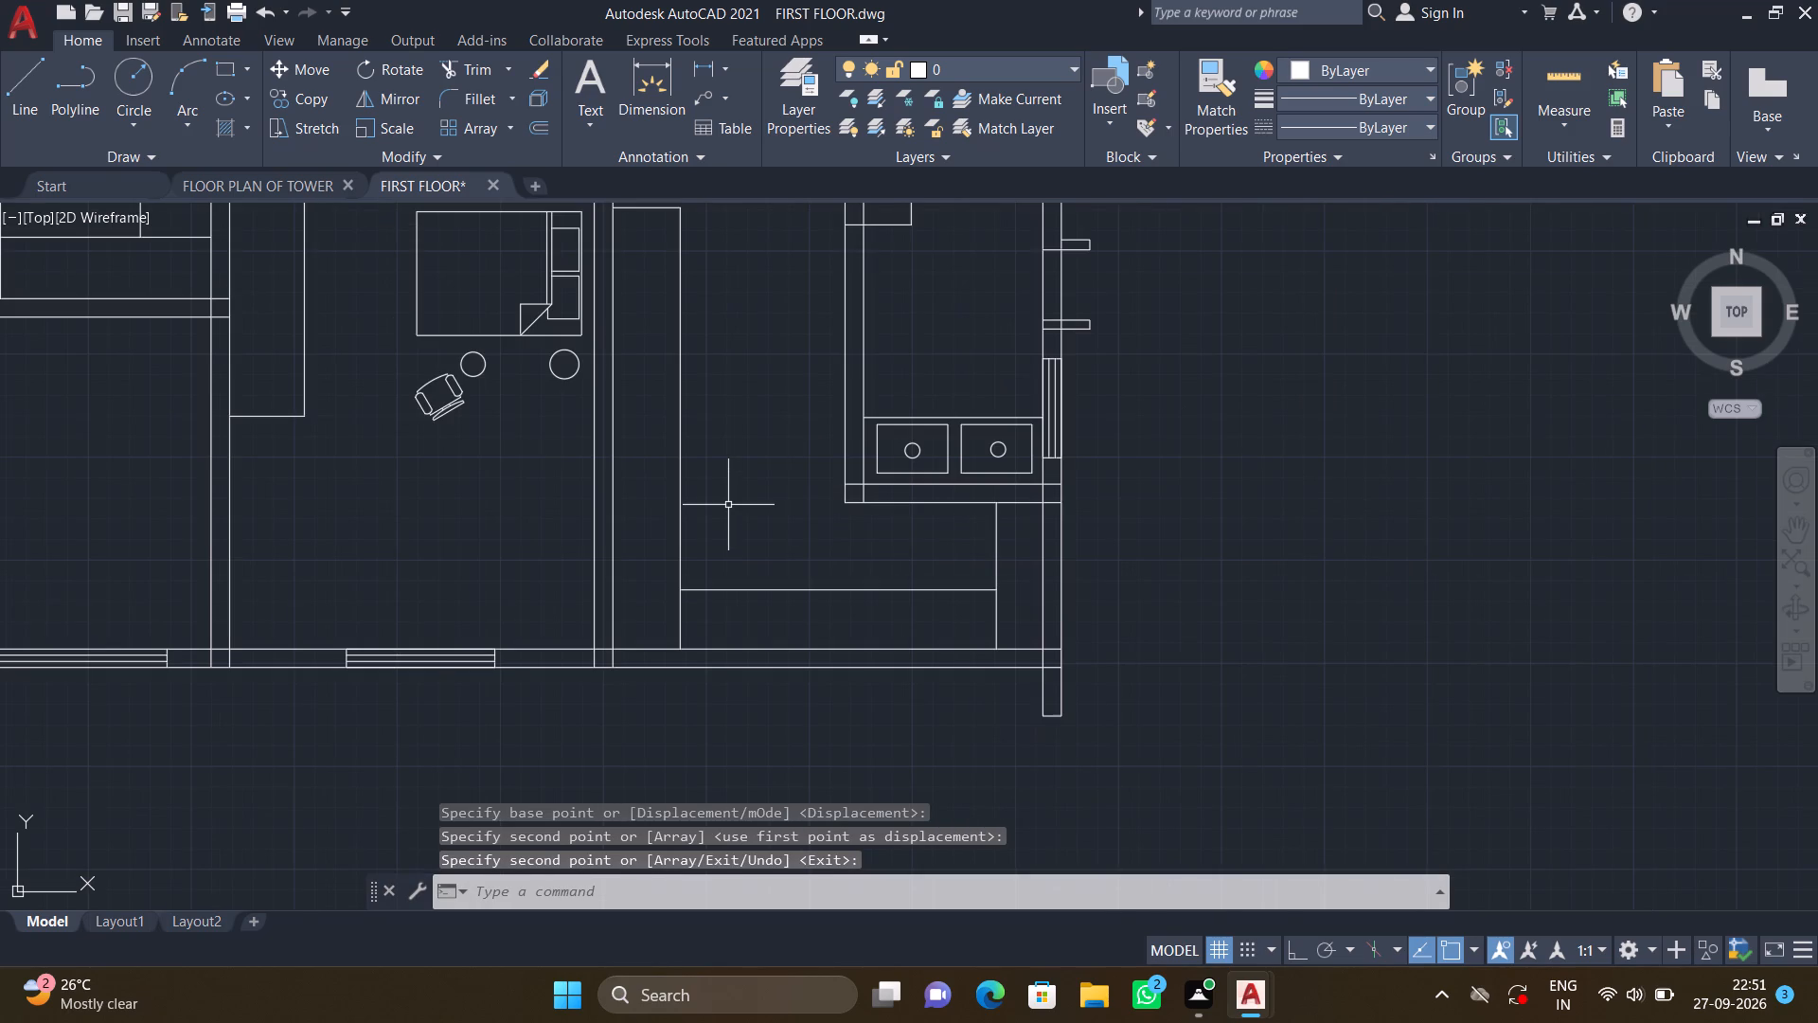
pyautogui.scroll(-2, 681, 516)
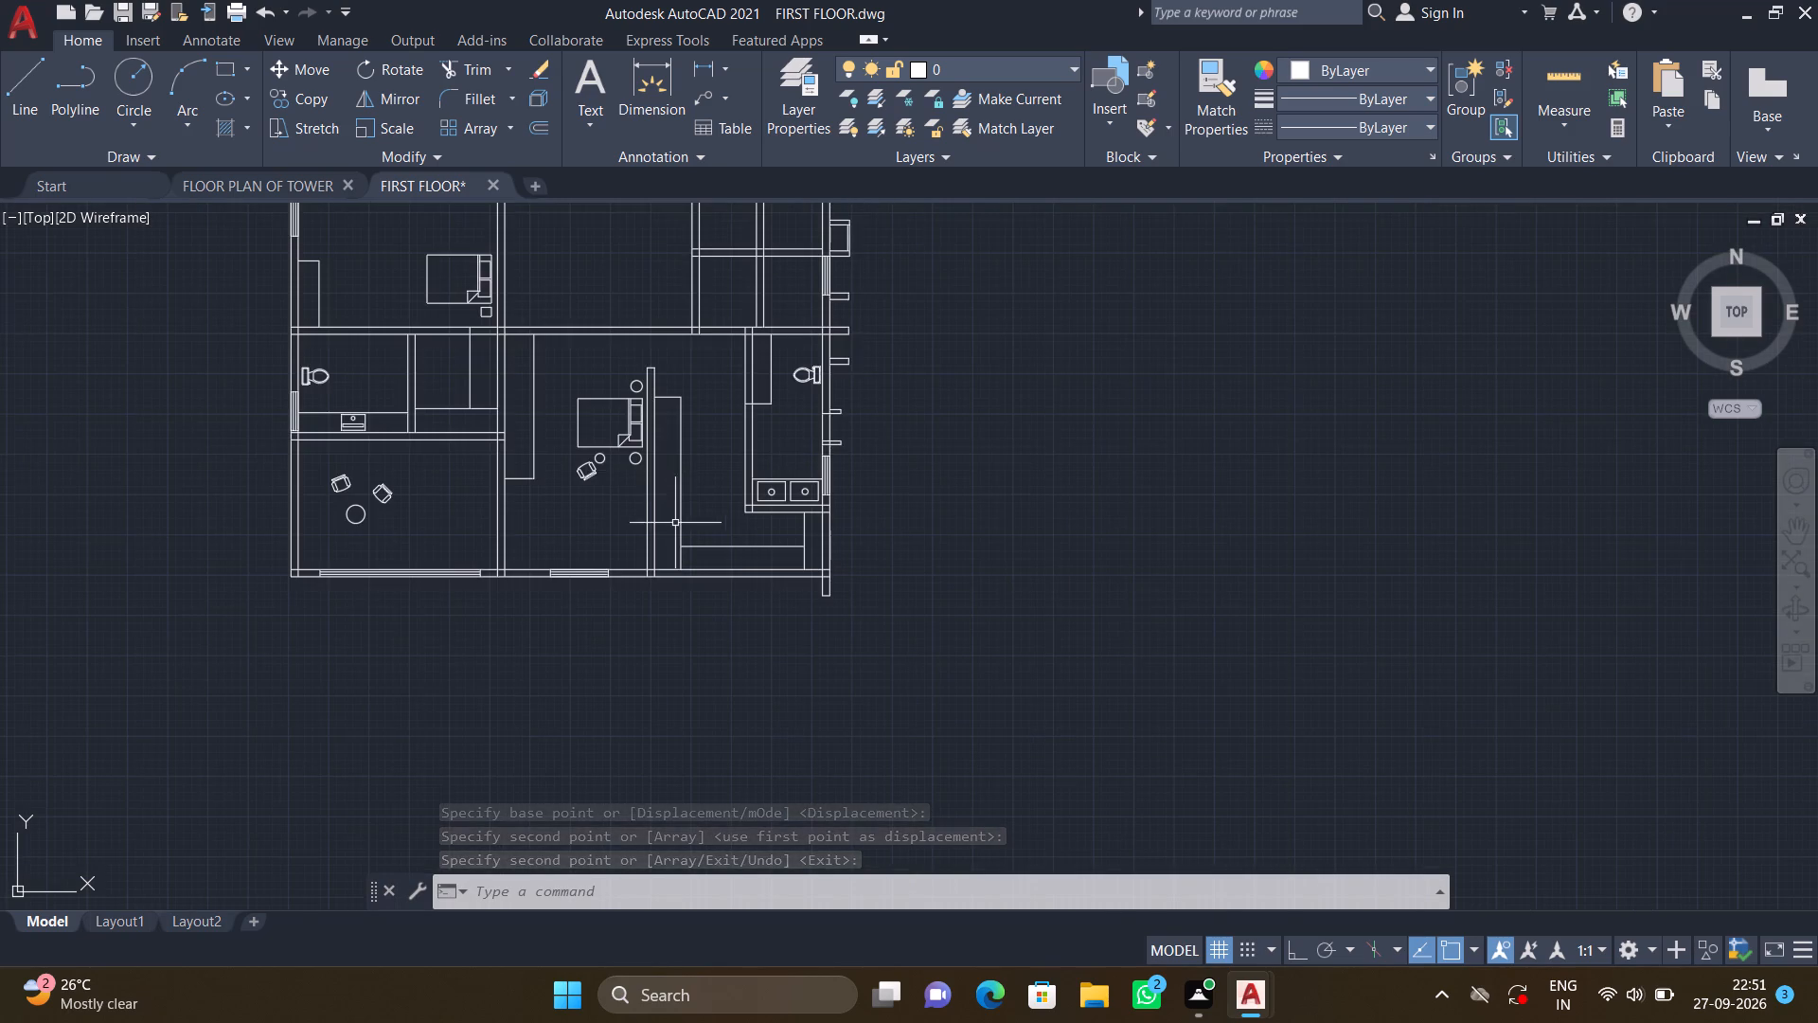
pyautogui.moveTo(739, 552); pyautogui.dragTo(1008, 589, button='middle')
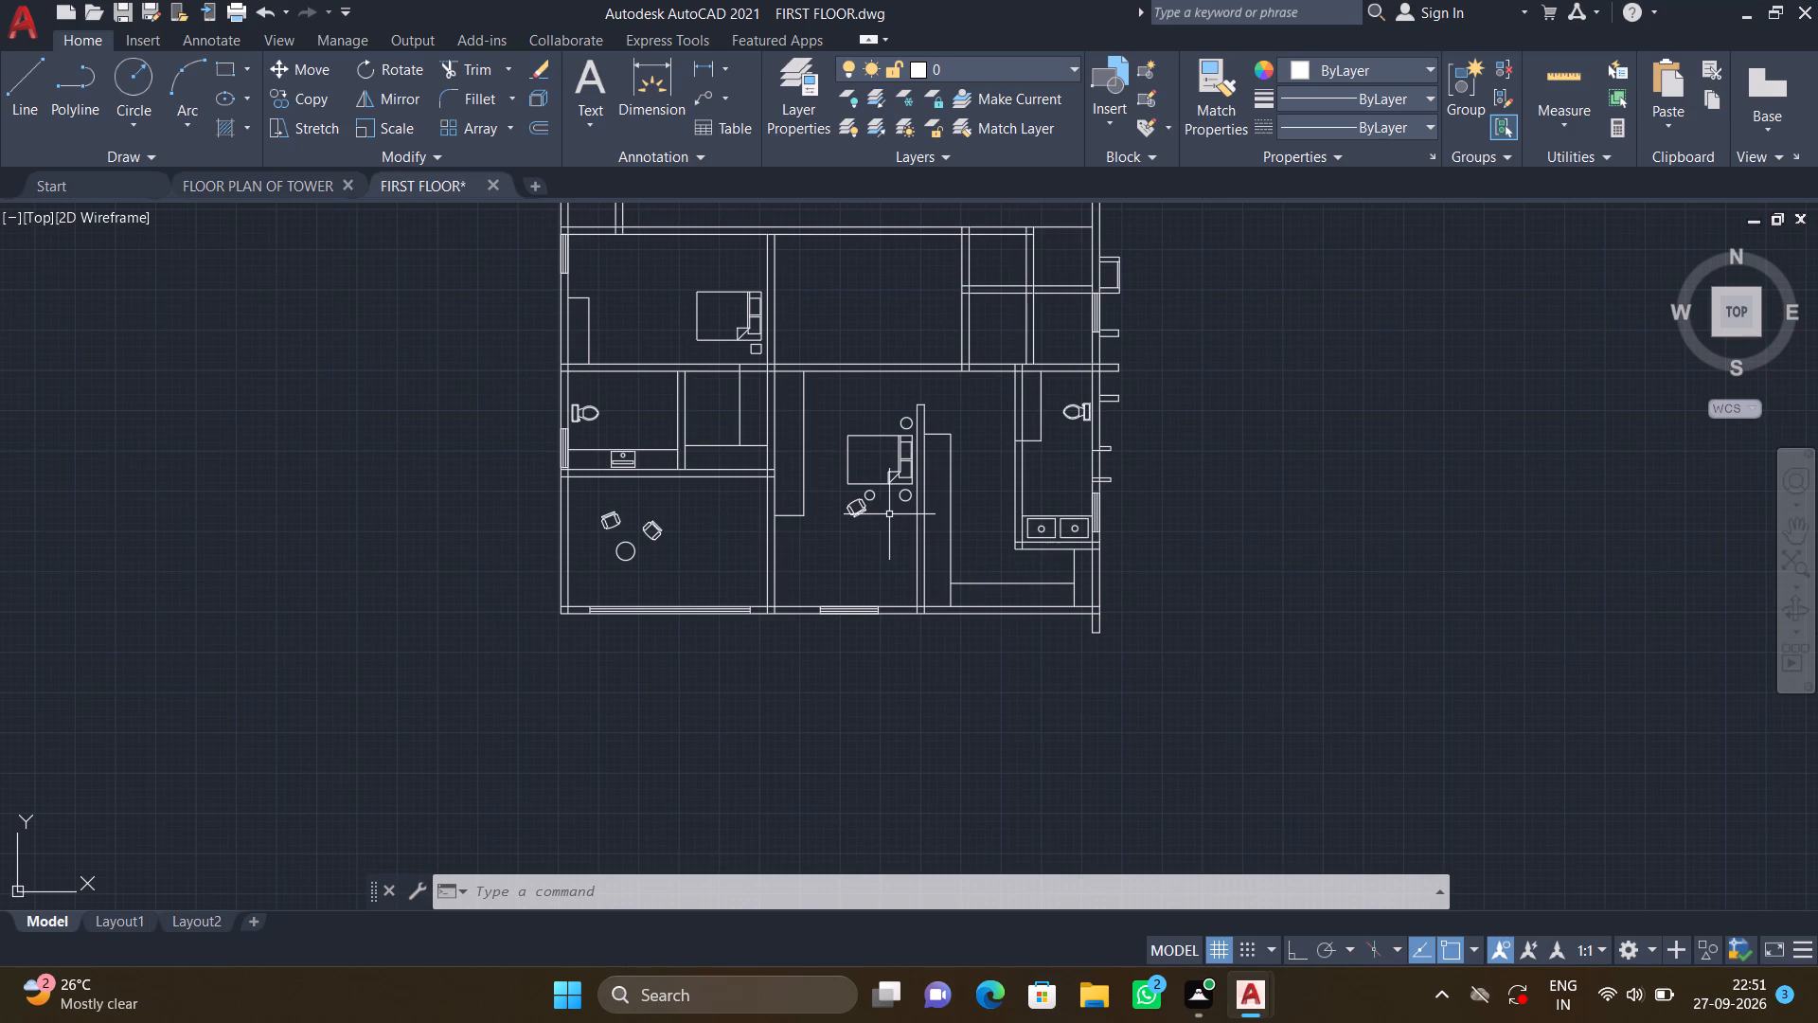
pyautogui.scroll(-1, 690, 529)
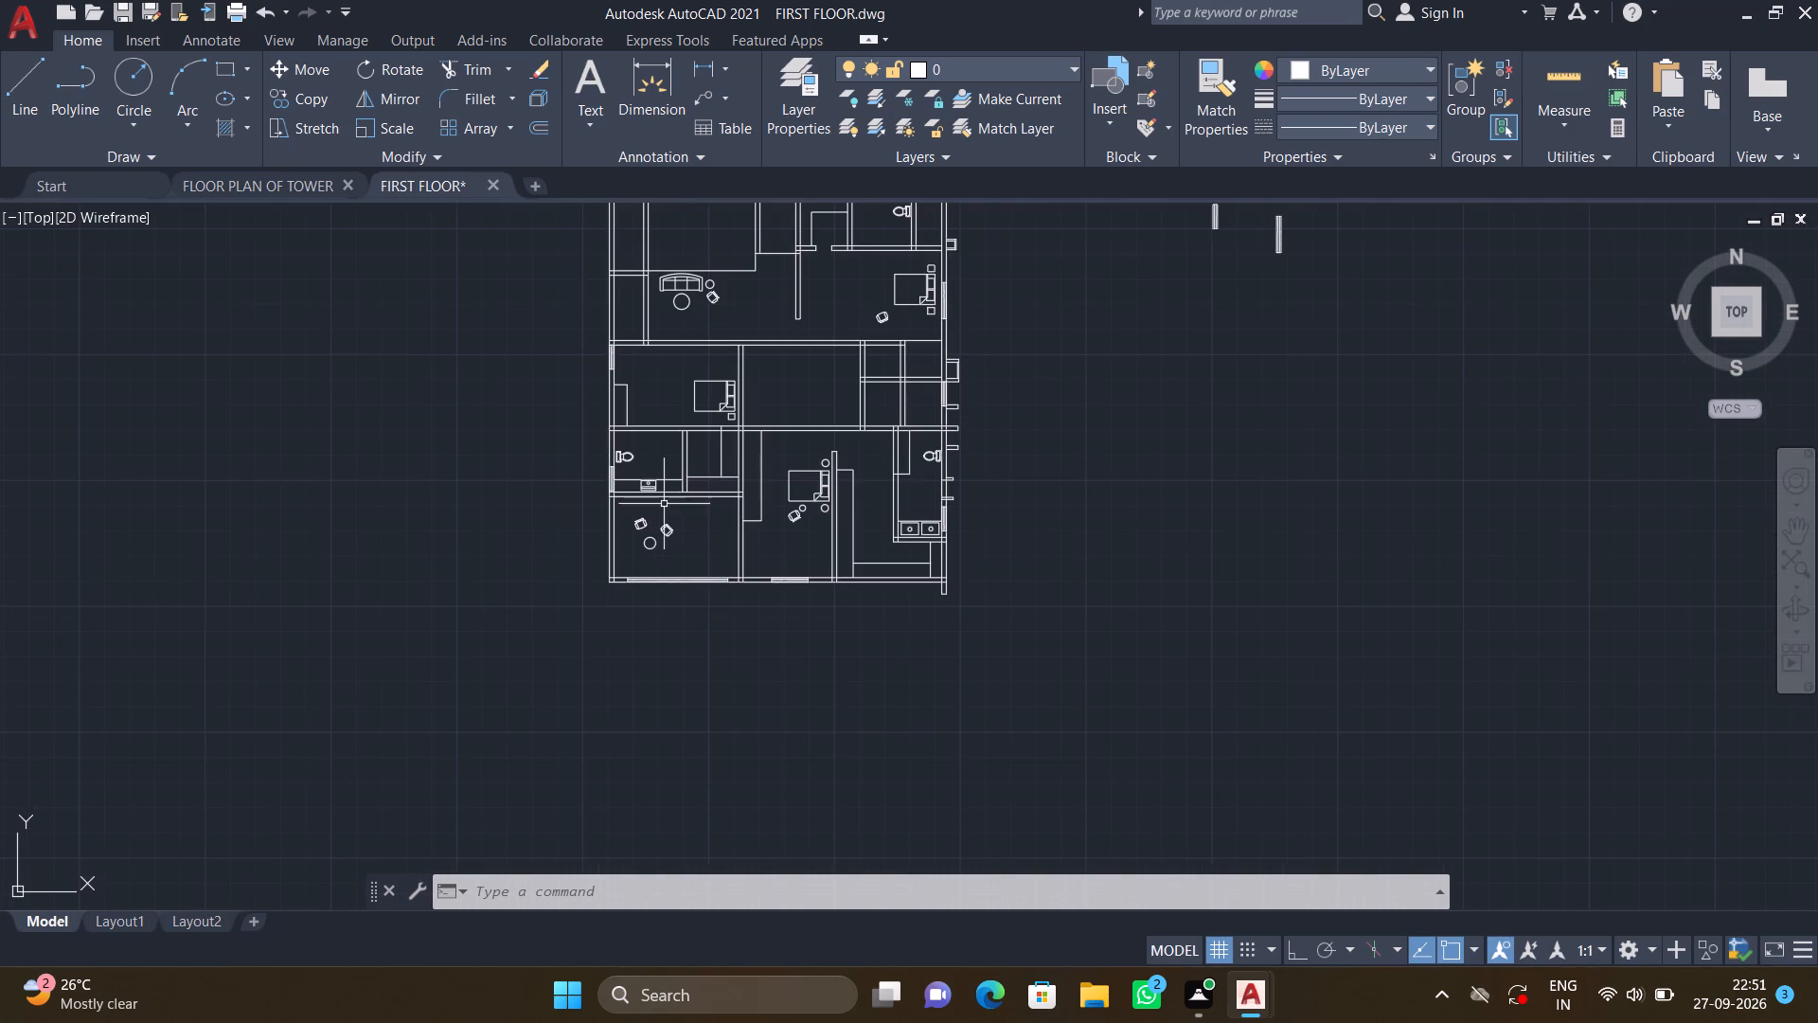
pyautogui.moveTo(642, 512); pyautogui.dragTo(645, 687, button='middle')
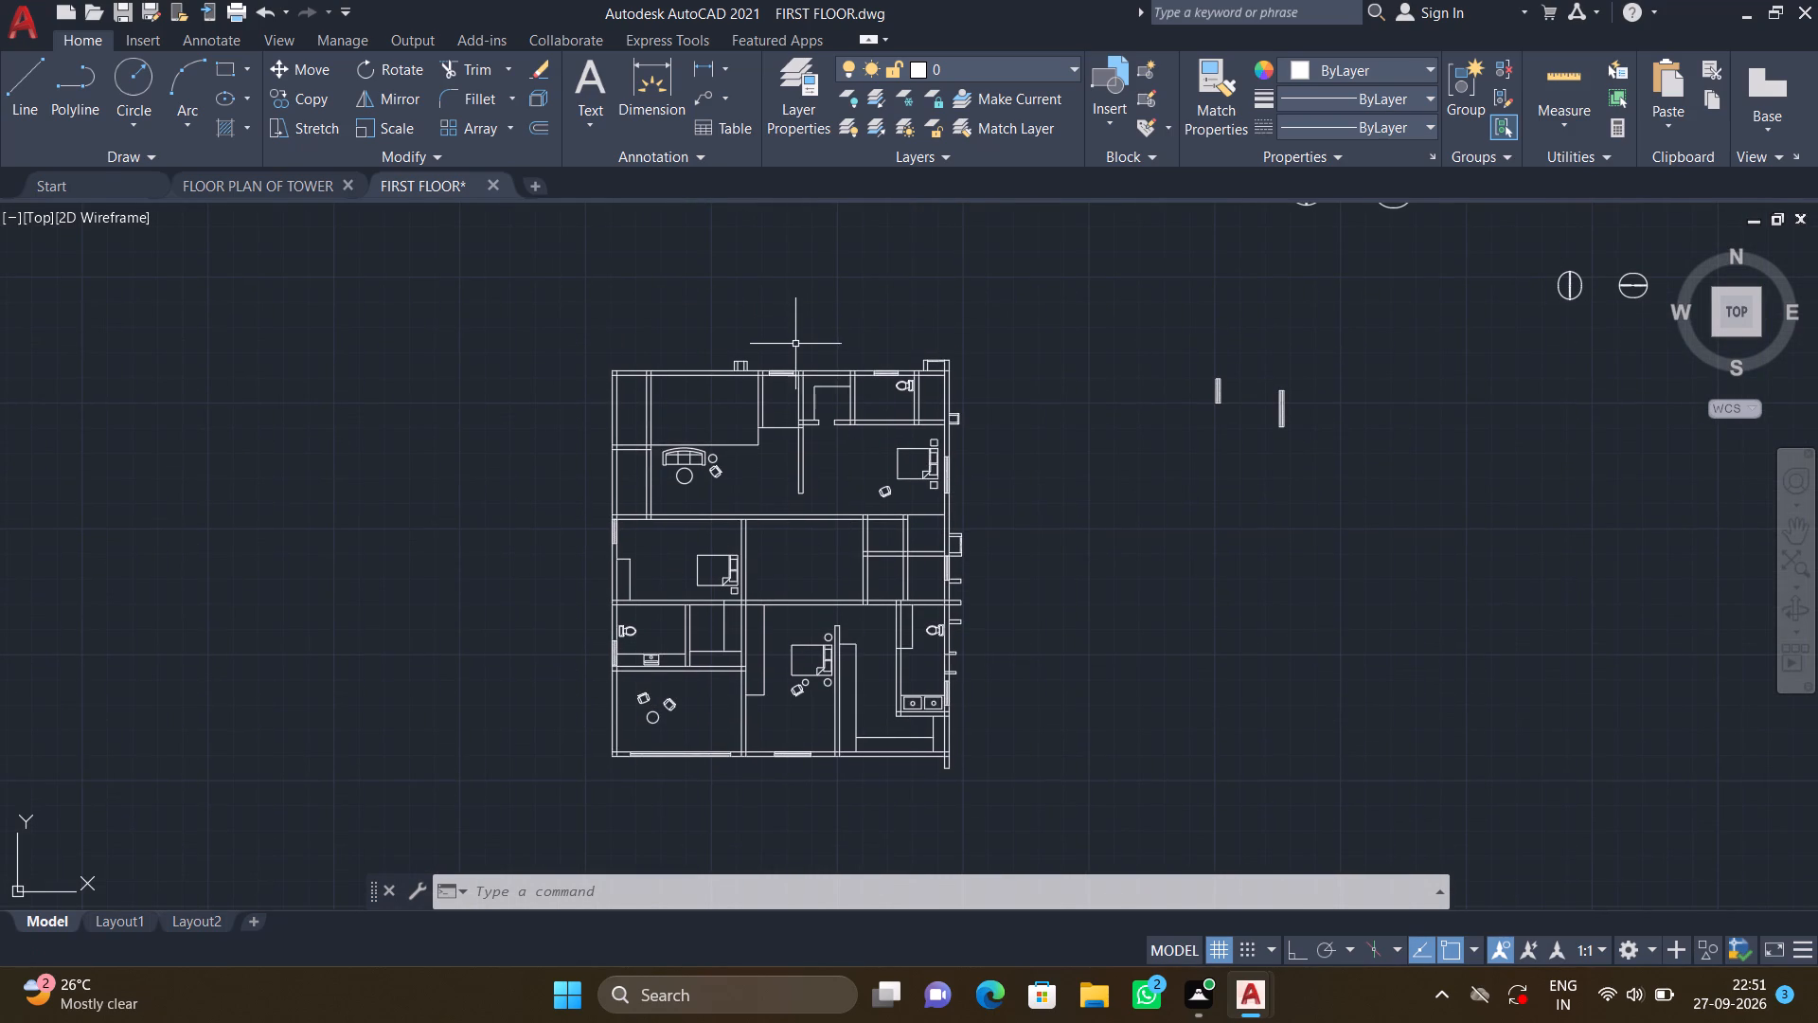
pyautogui.scroll(2, 793, 350)
pyautogui.scroll(2, 731, 463)
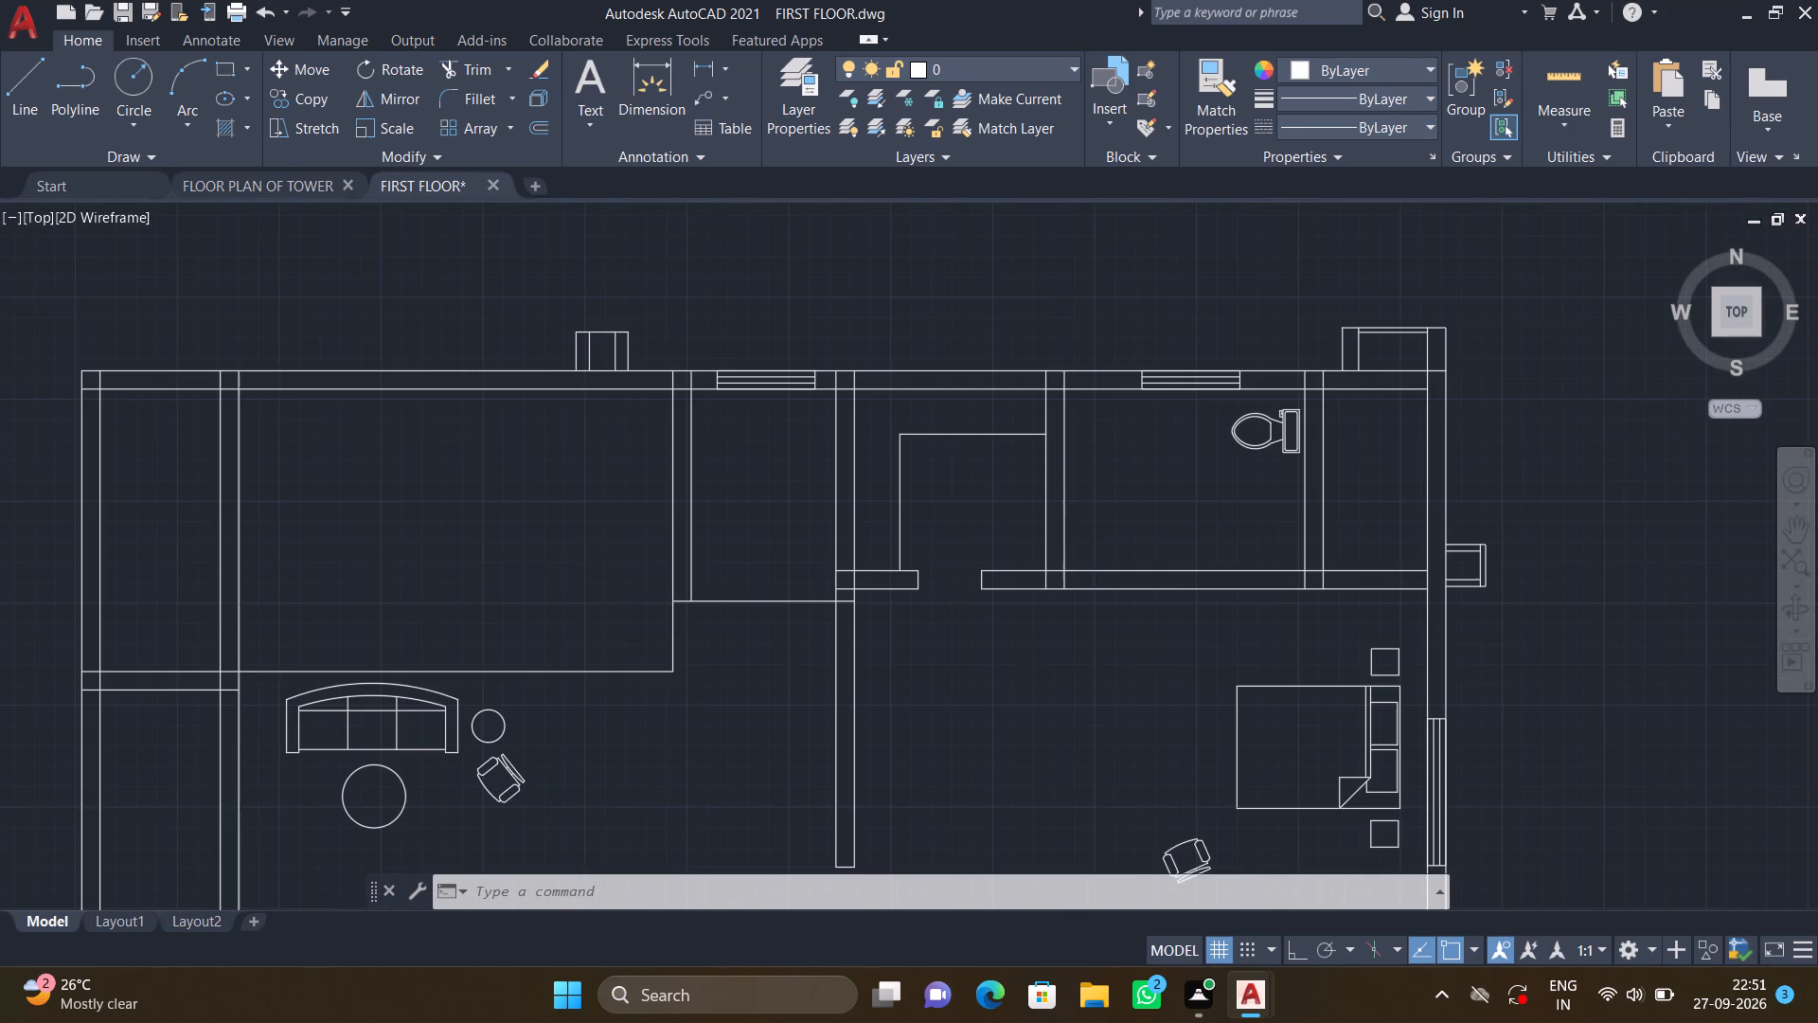
pyautogui.press('l')
pyautogui.press('Return')
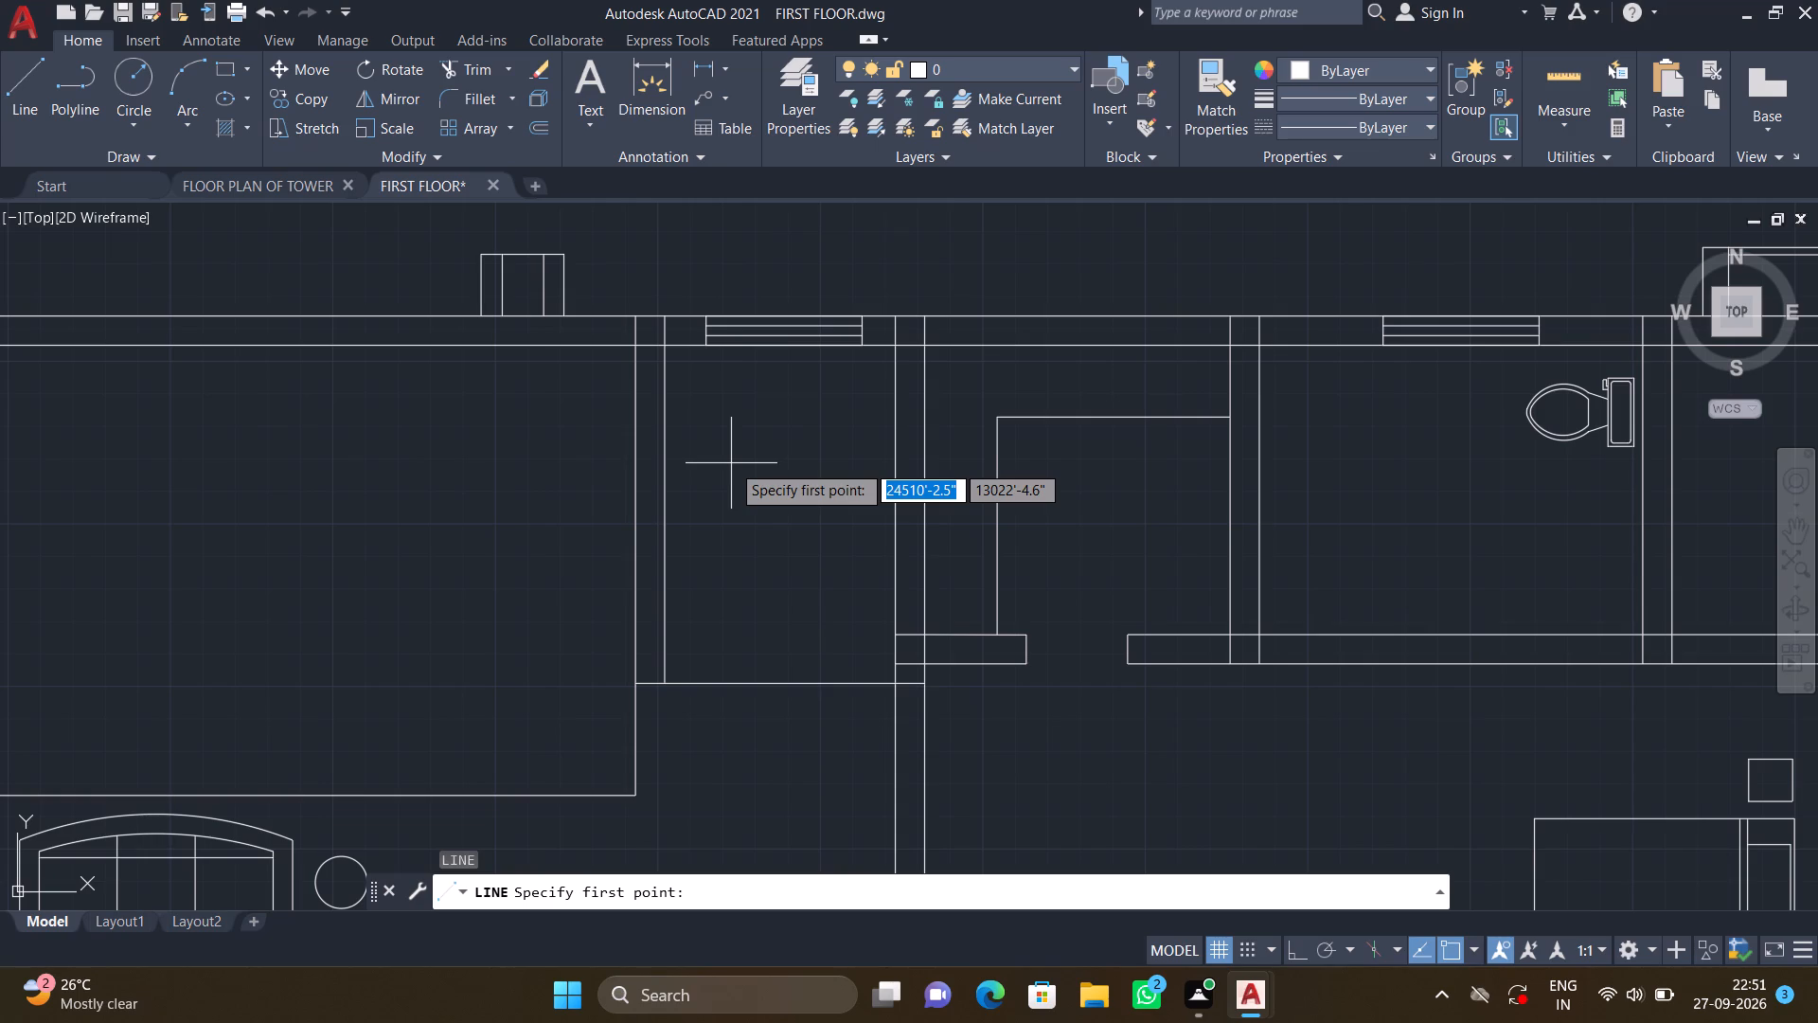
pyautogui.click(662, 432)
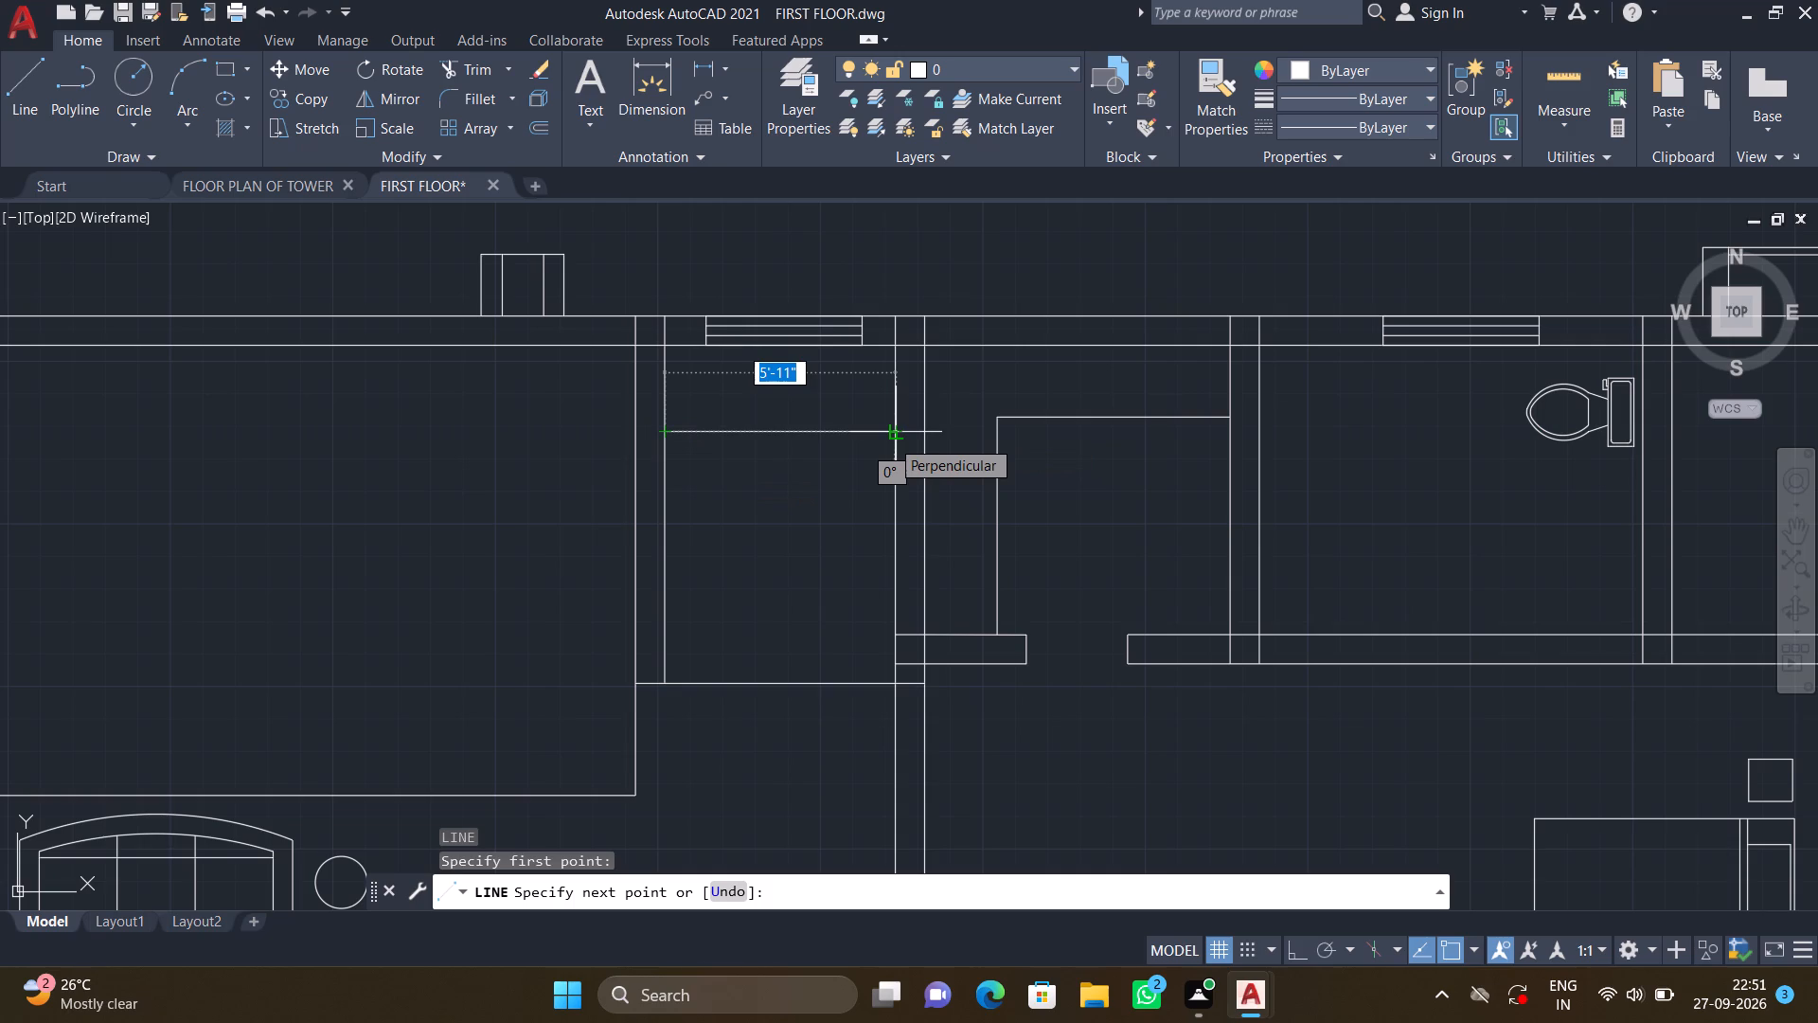
pyautogui.press('F8')
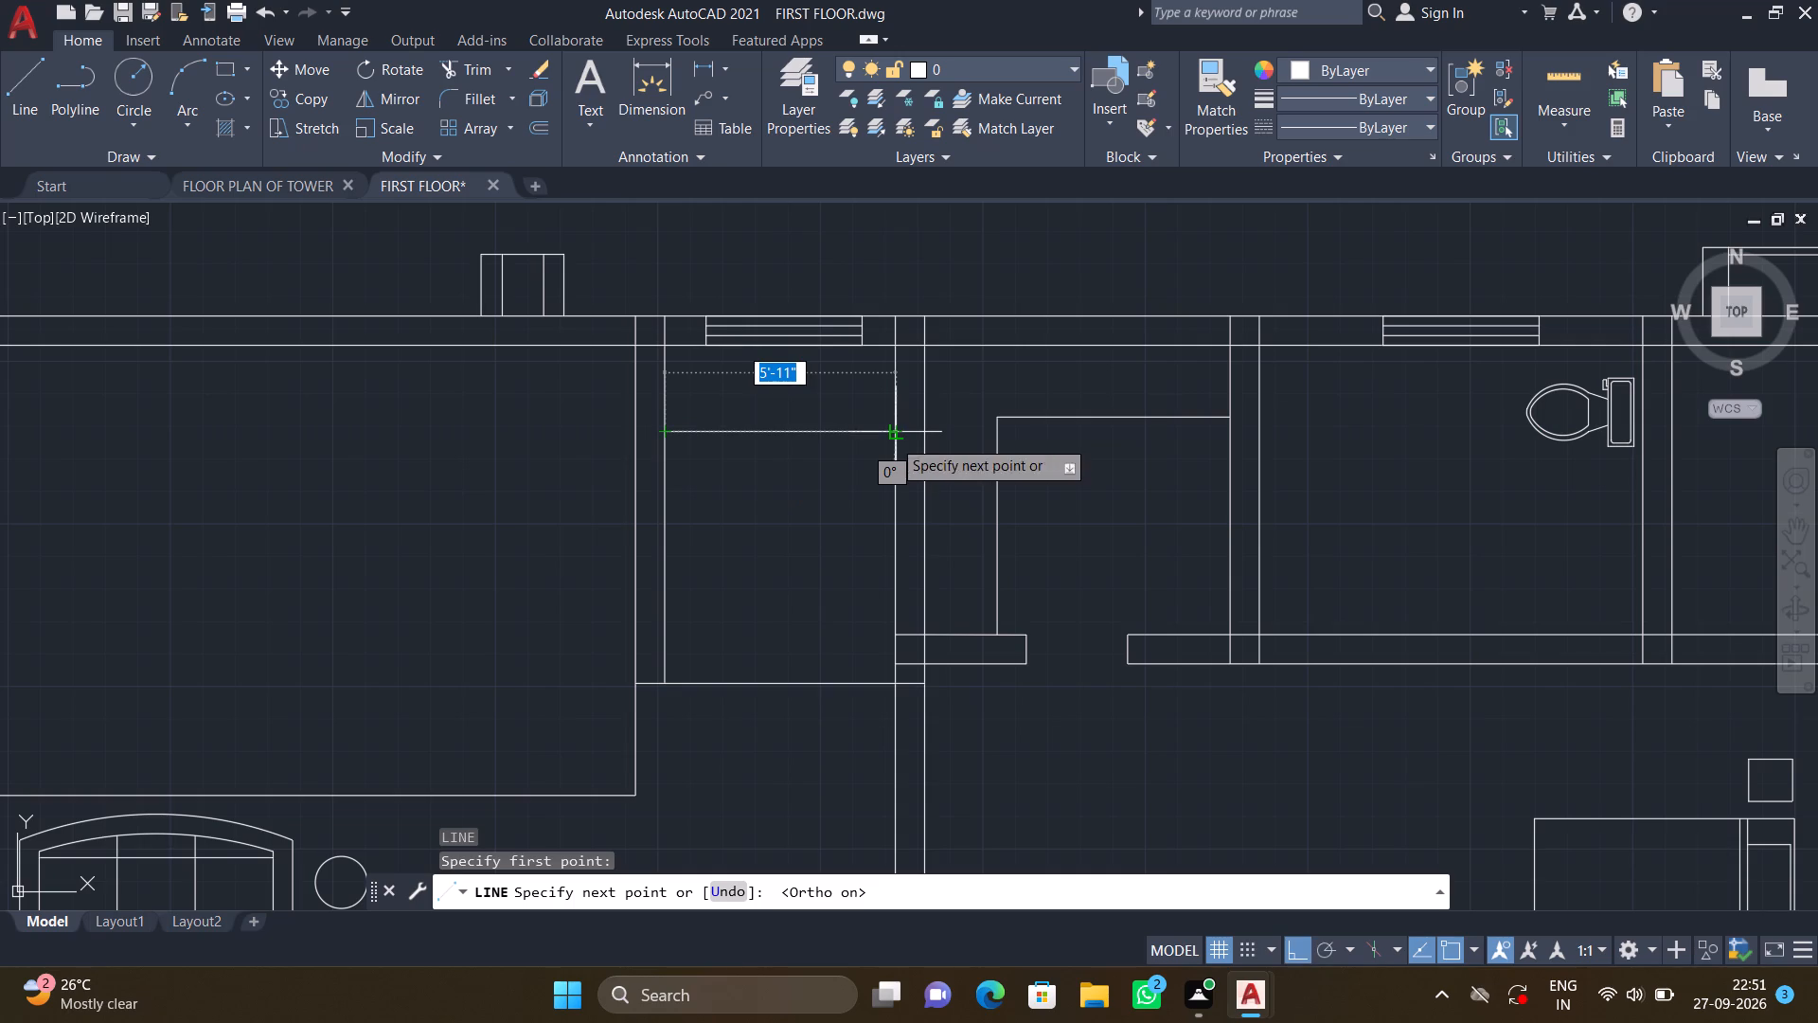
pyautogui.click(892, 439)
pyautogui.press('Return')
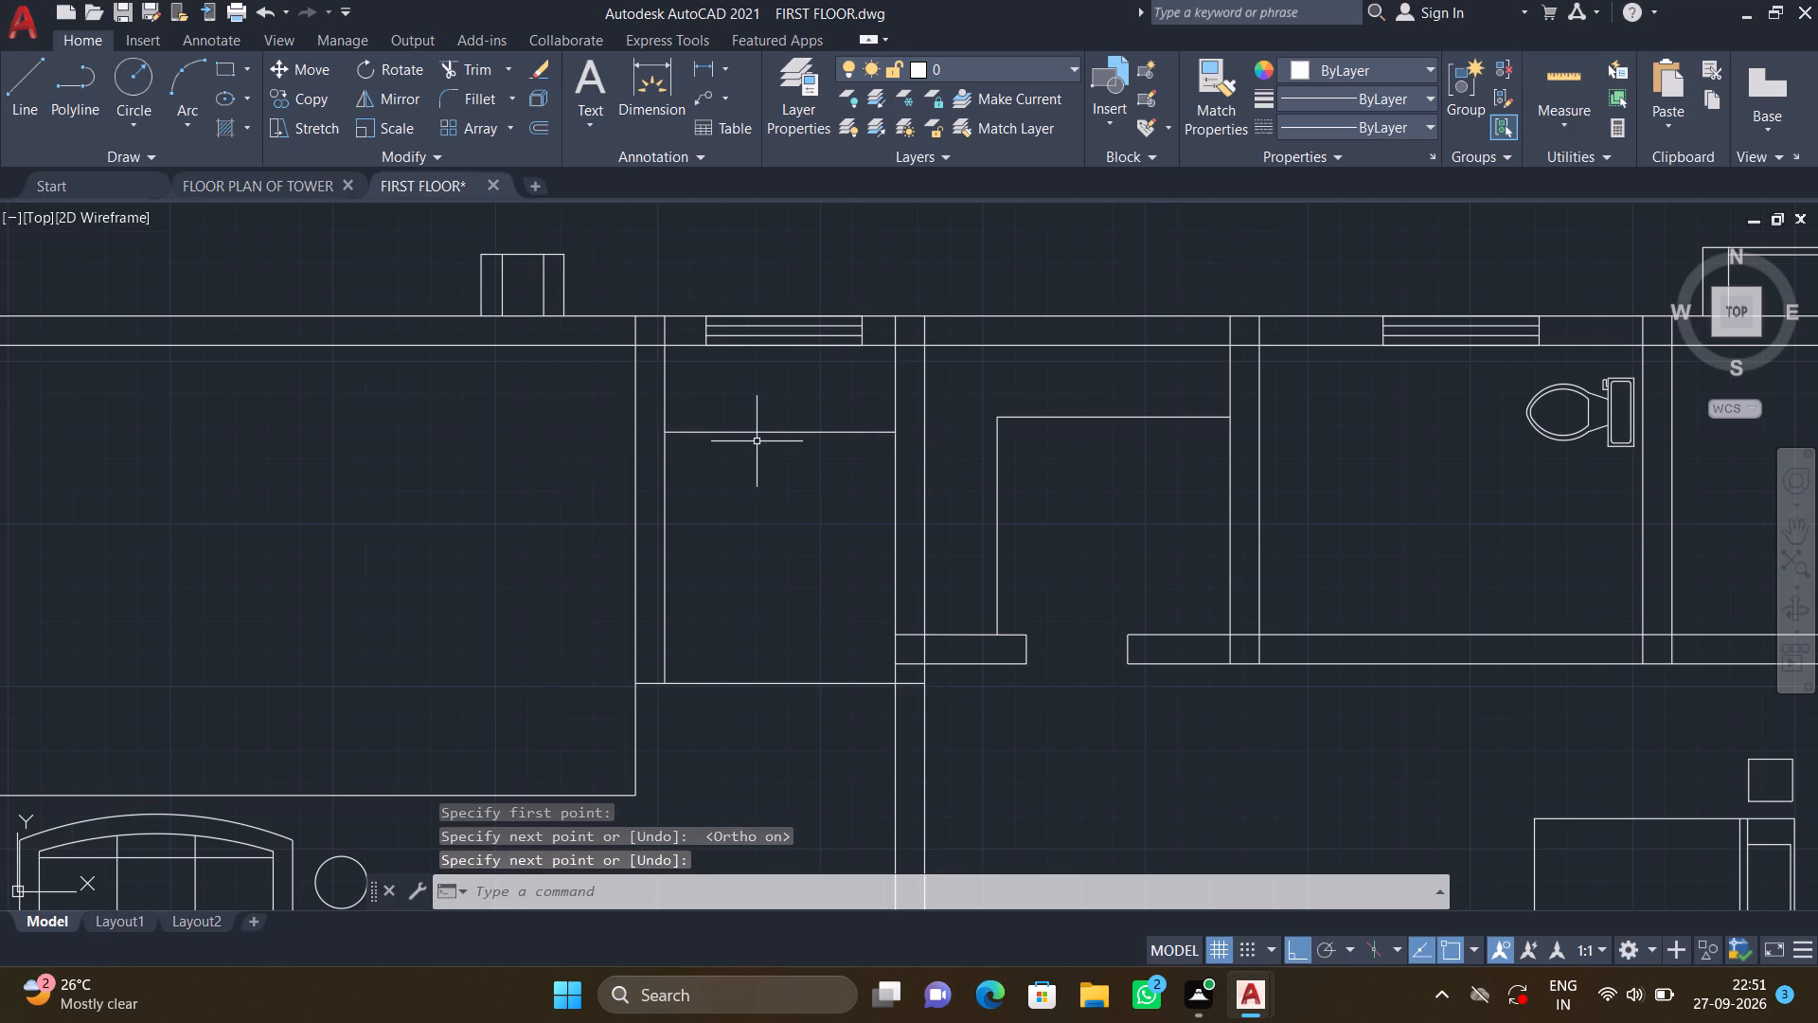
# With Ortho off, draw a short diagonal from near the new line's left end up to the narrow room's left wall.
pyautogui.scroll(2, 742, 454)
pyautogui.press('l')
pyautogui.press('Return')
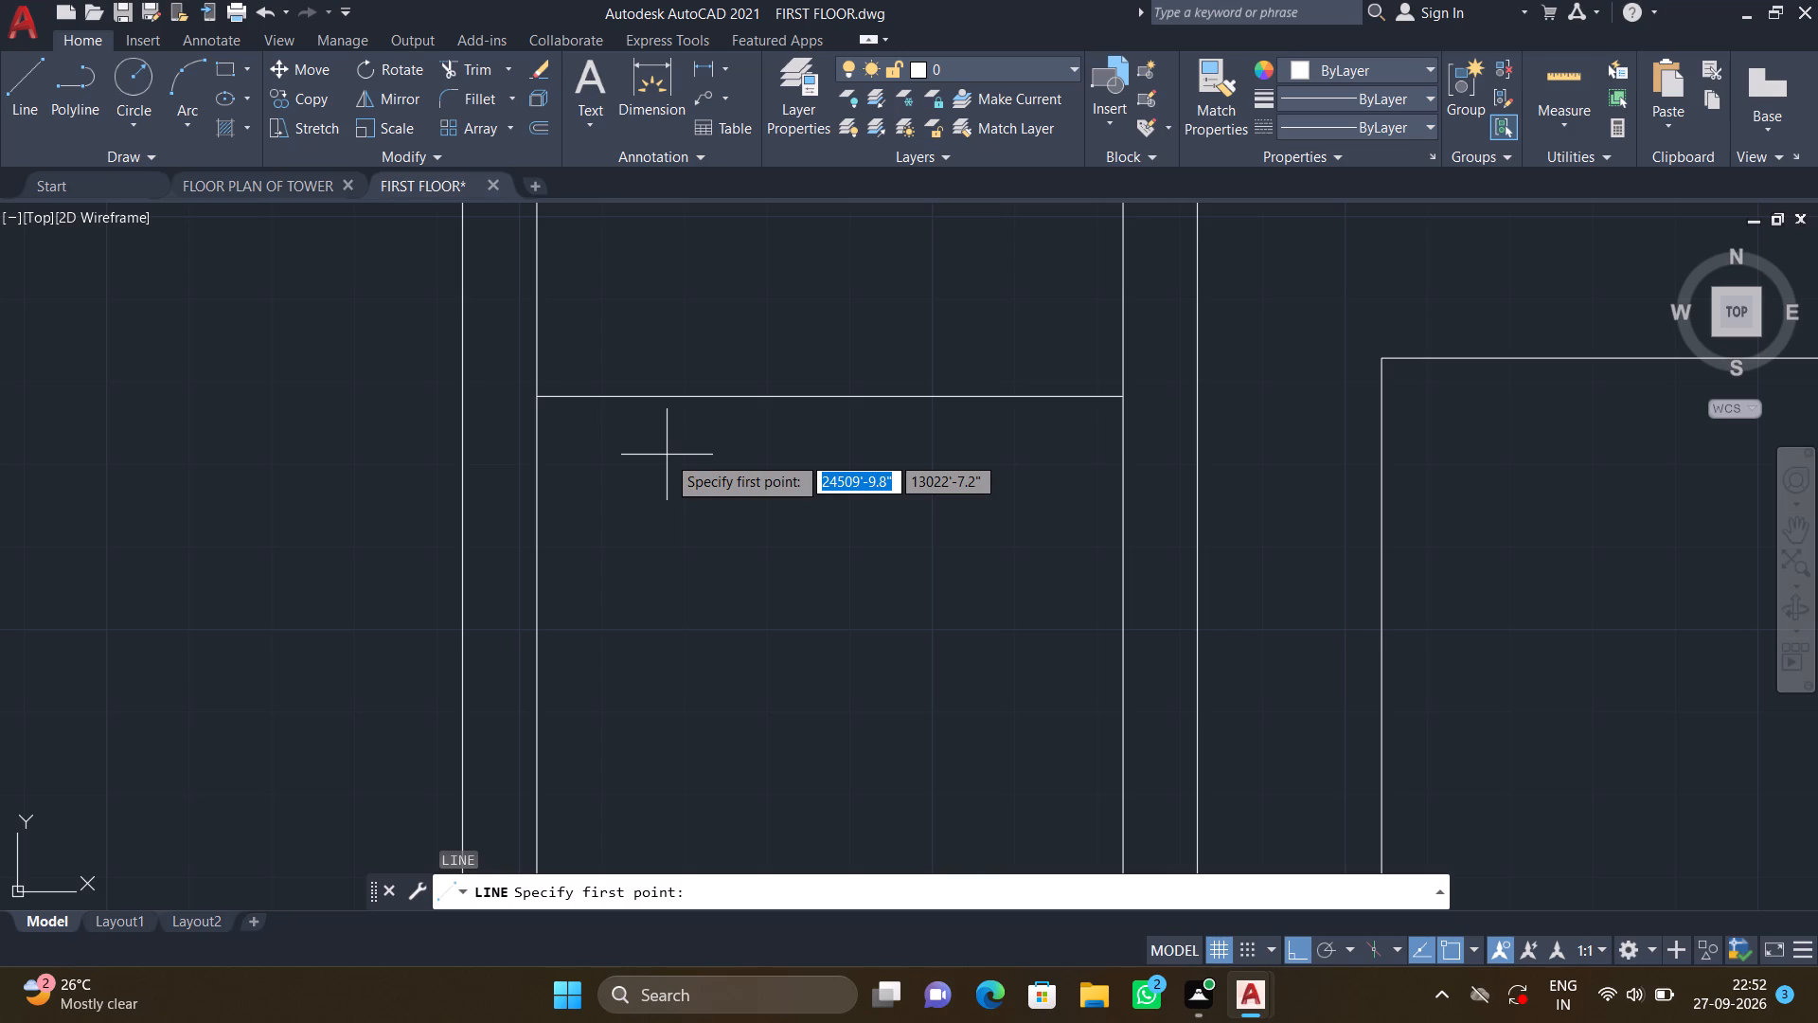
pyautogui.press('F8')
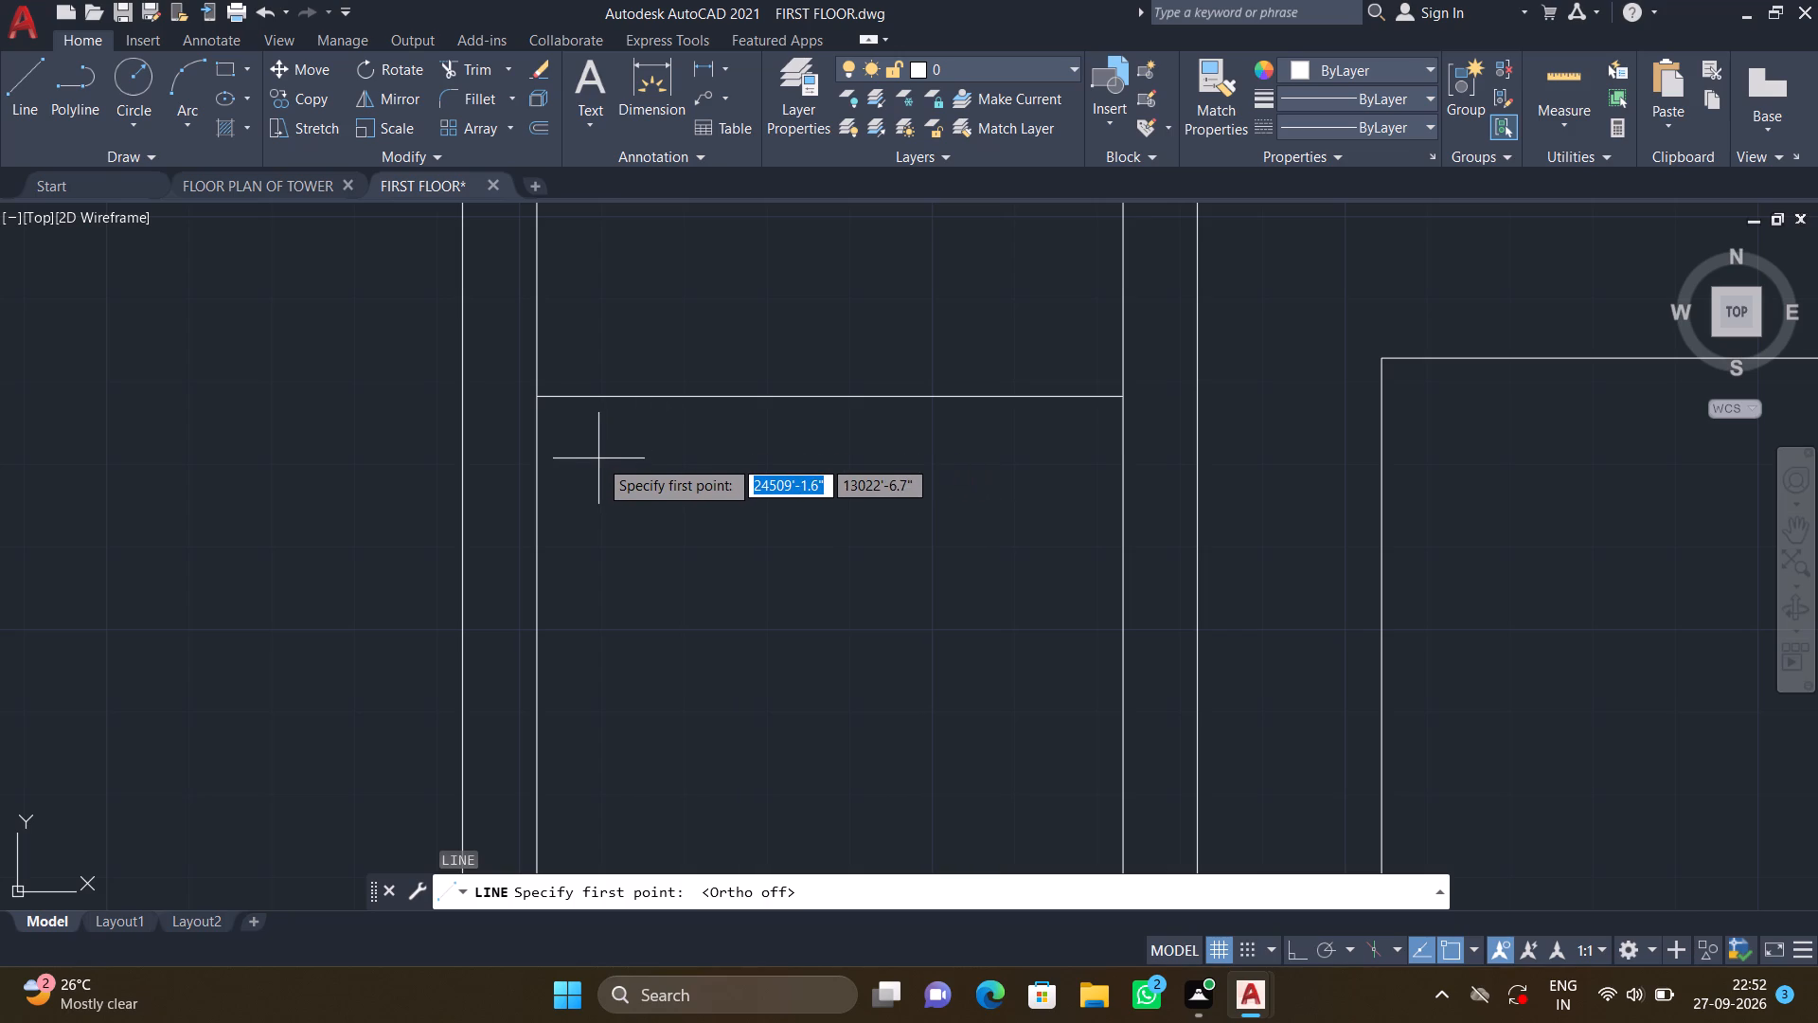
pyautogui.scroll(-1, 598, 460)
pyautogui.moveTo(615, 491); pyautogui.dragTo(656, 562, button='middle')
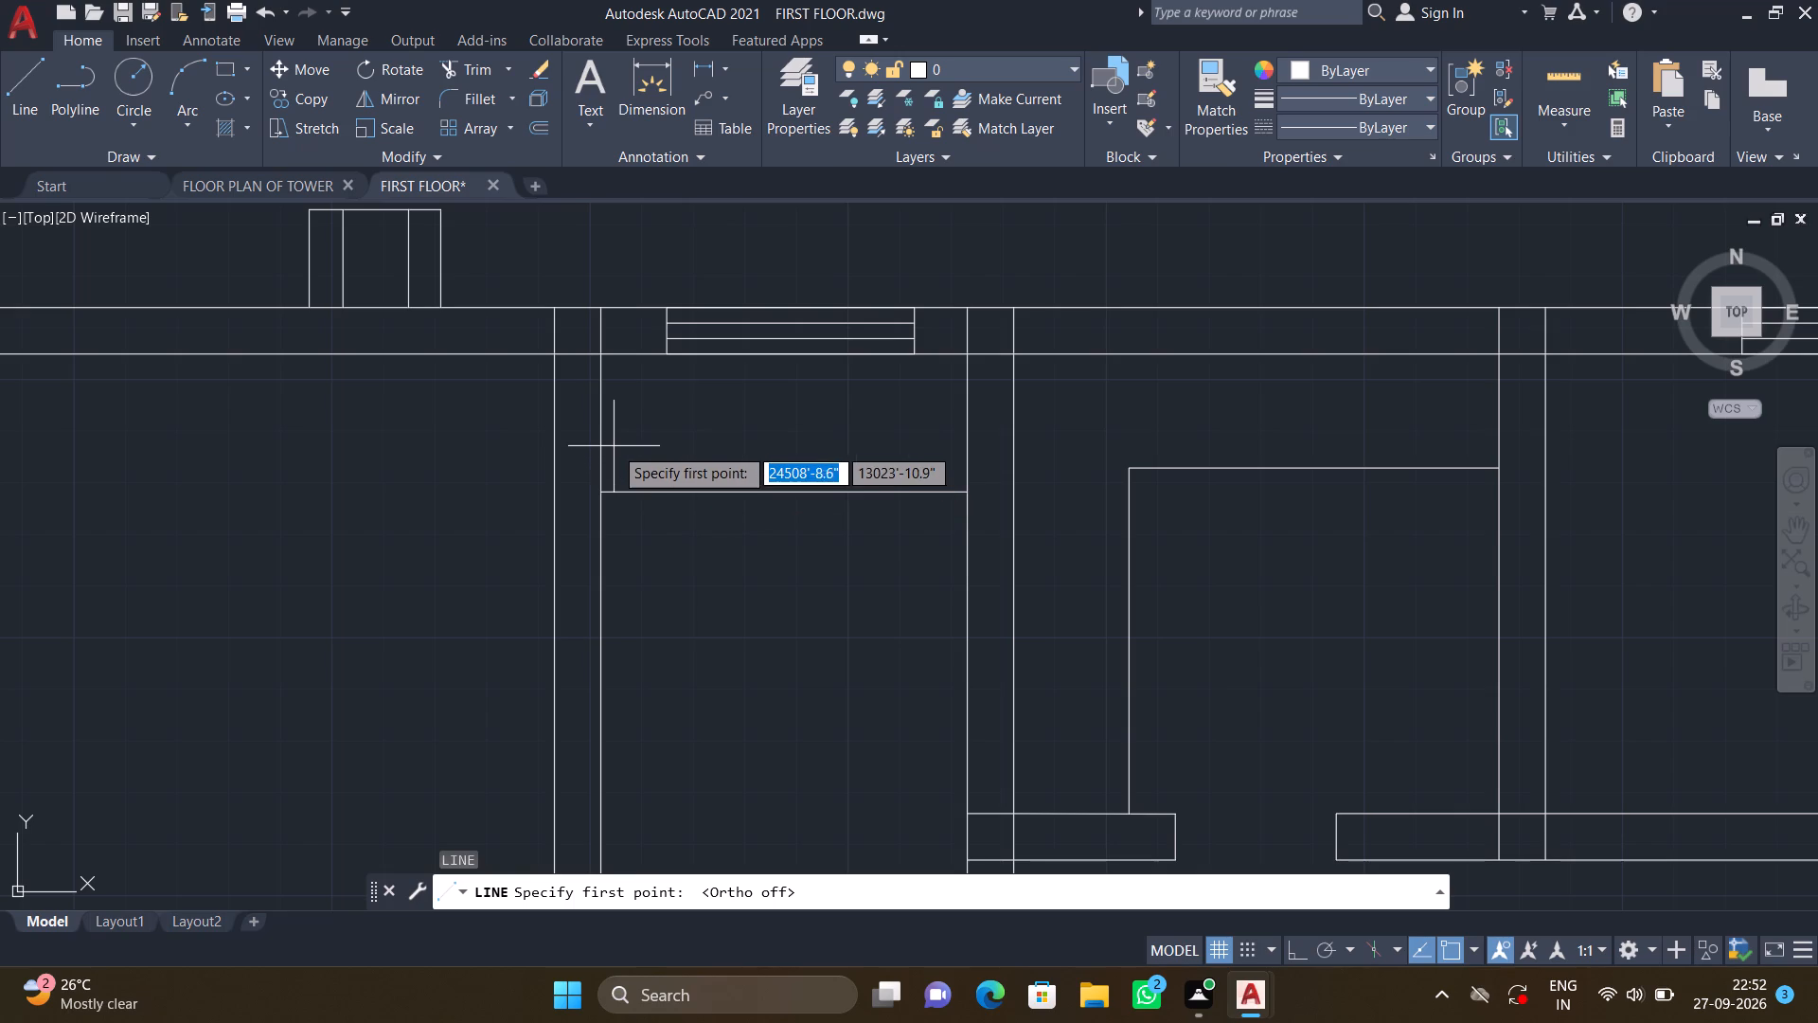
pyautogui.scroll(3, 589, 443)
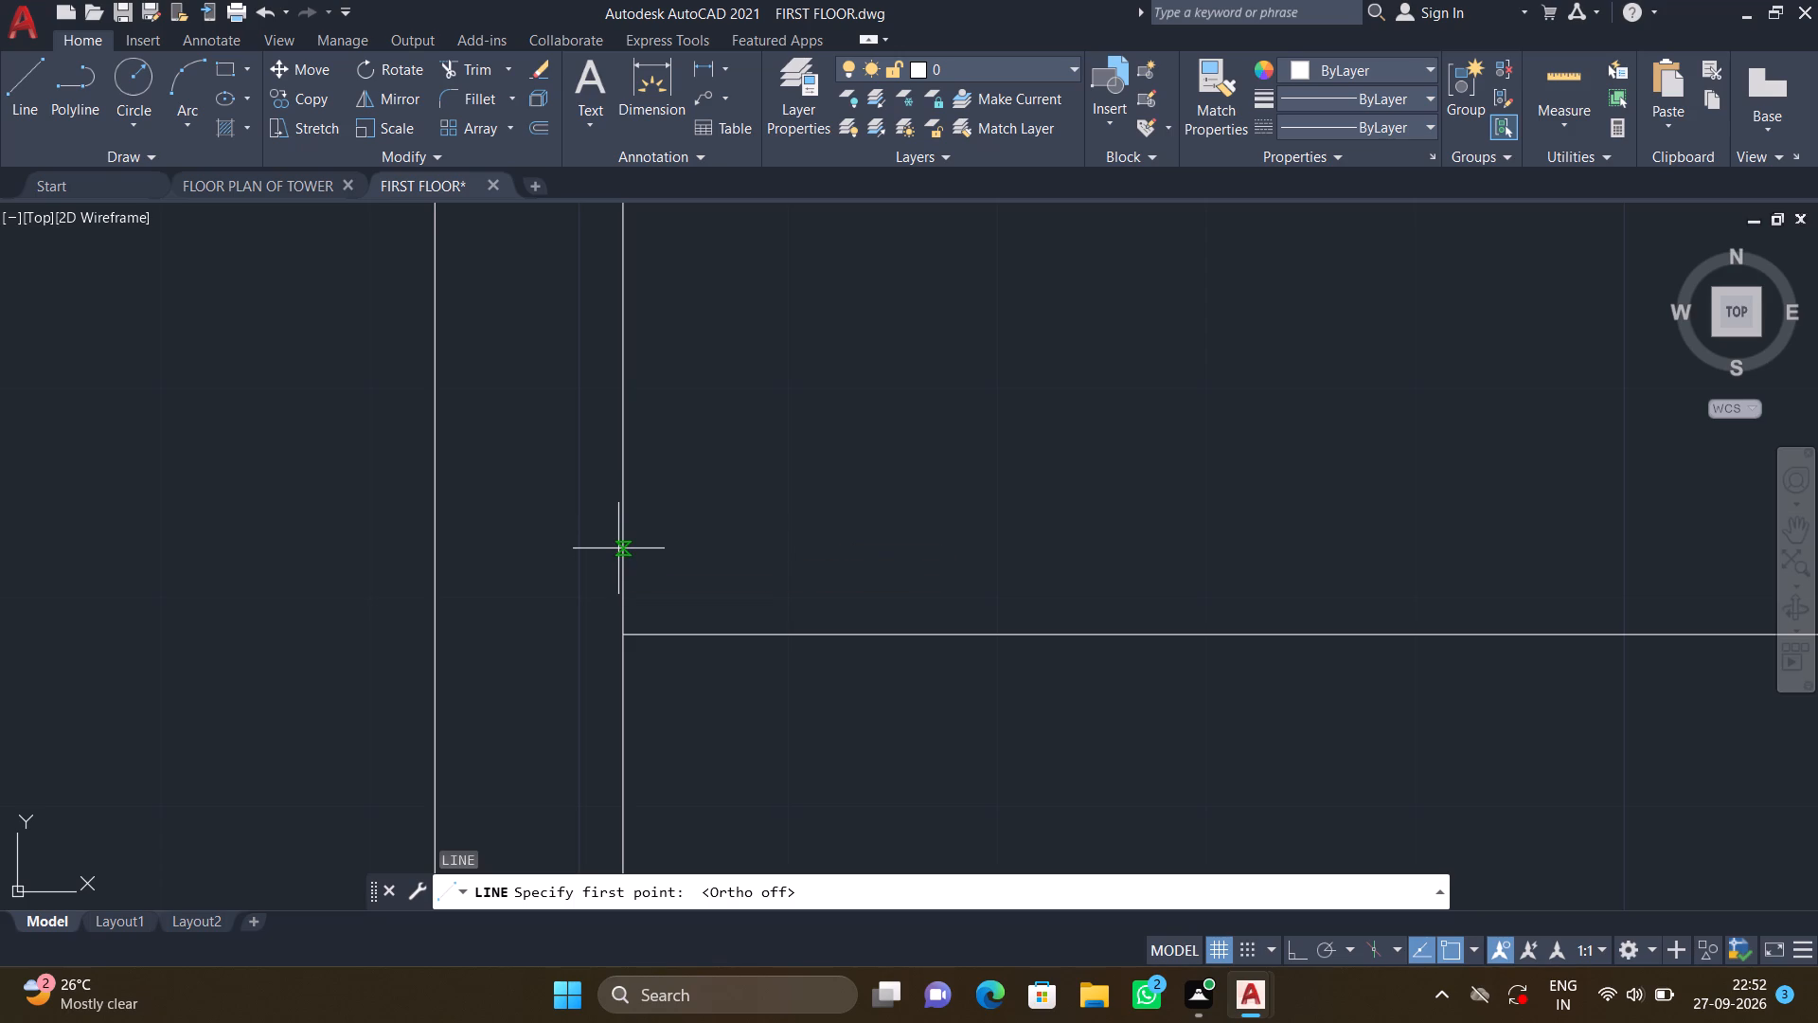
pyautogui.click(700, 634)
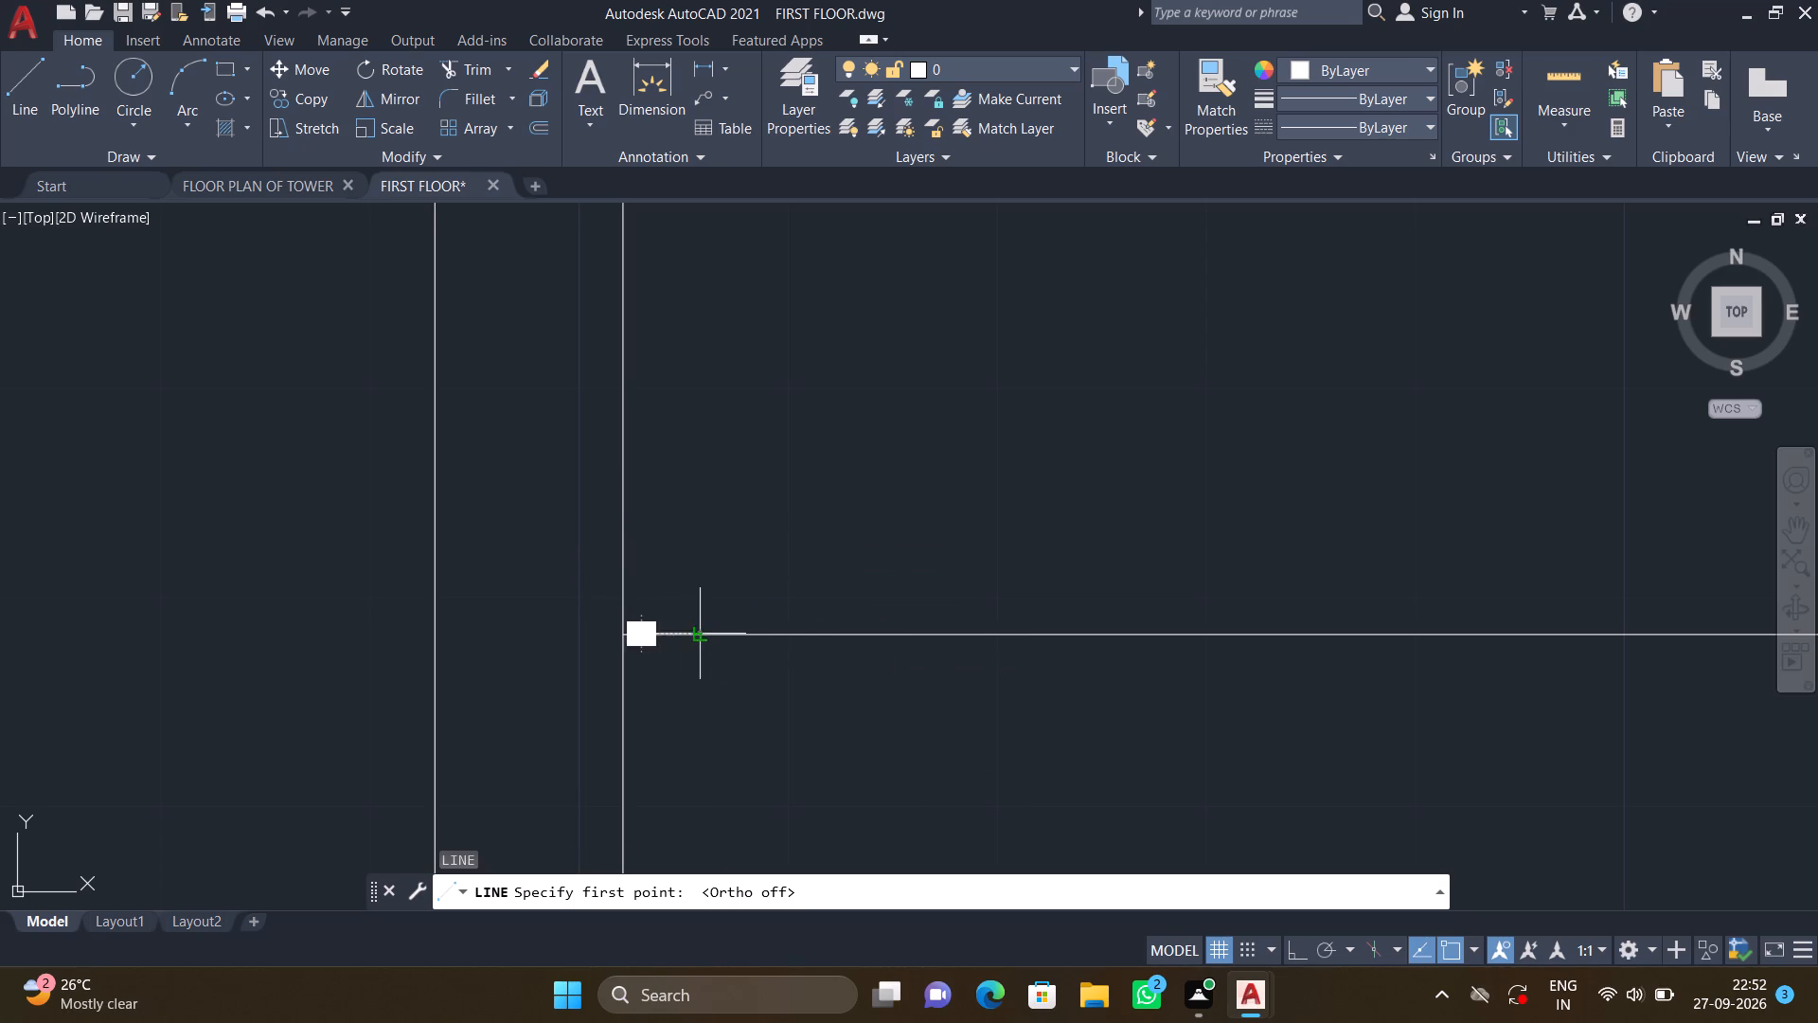
pyautogui.click(623, 562)
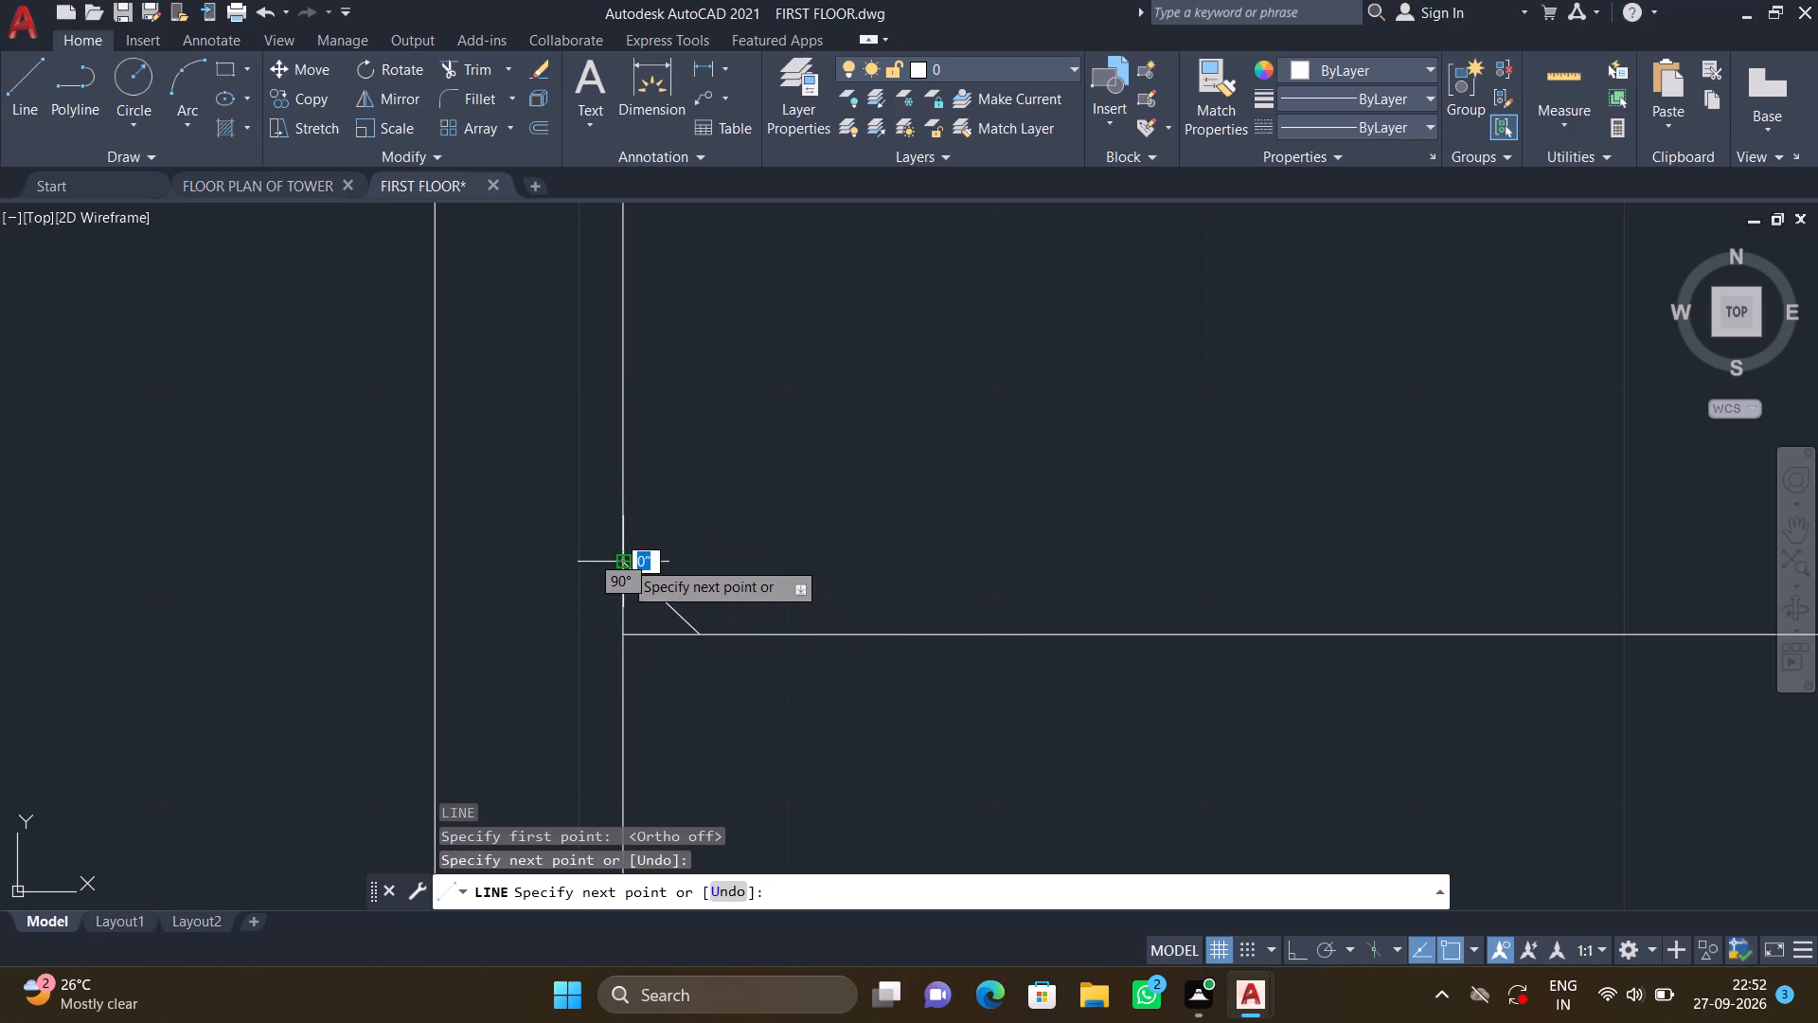
pyautogui.press('Return')
# Draw a matching short diagonal from near the horizontal line's right end up to the narrow room's right wall.
pyautogui.scroll(-2, 652, 565)
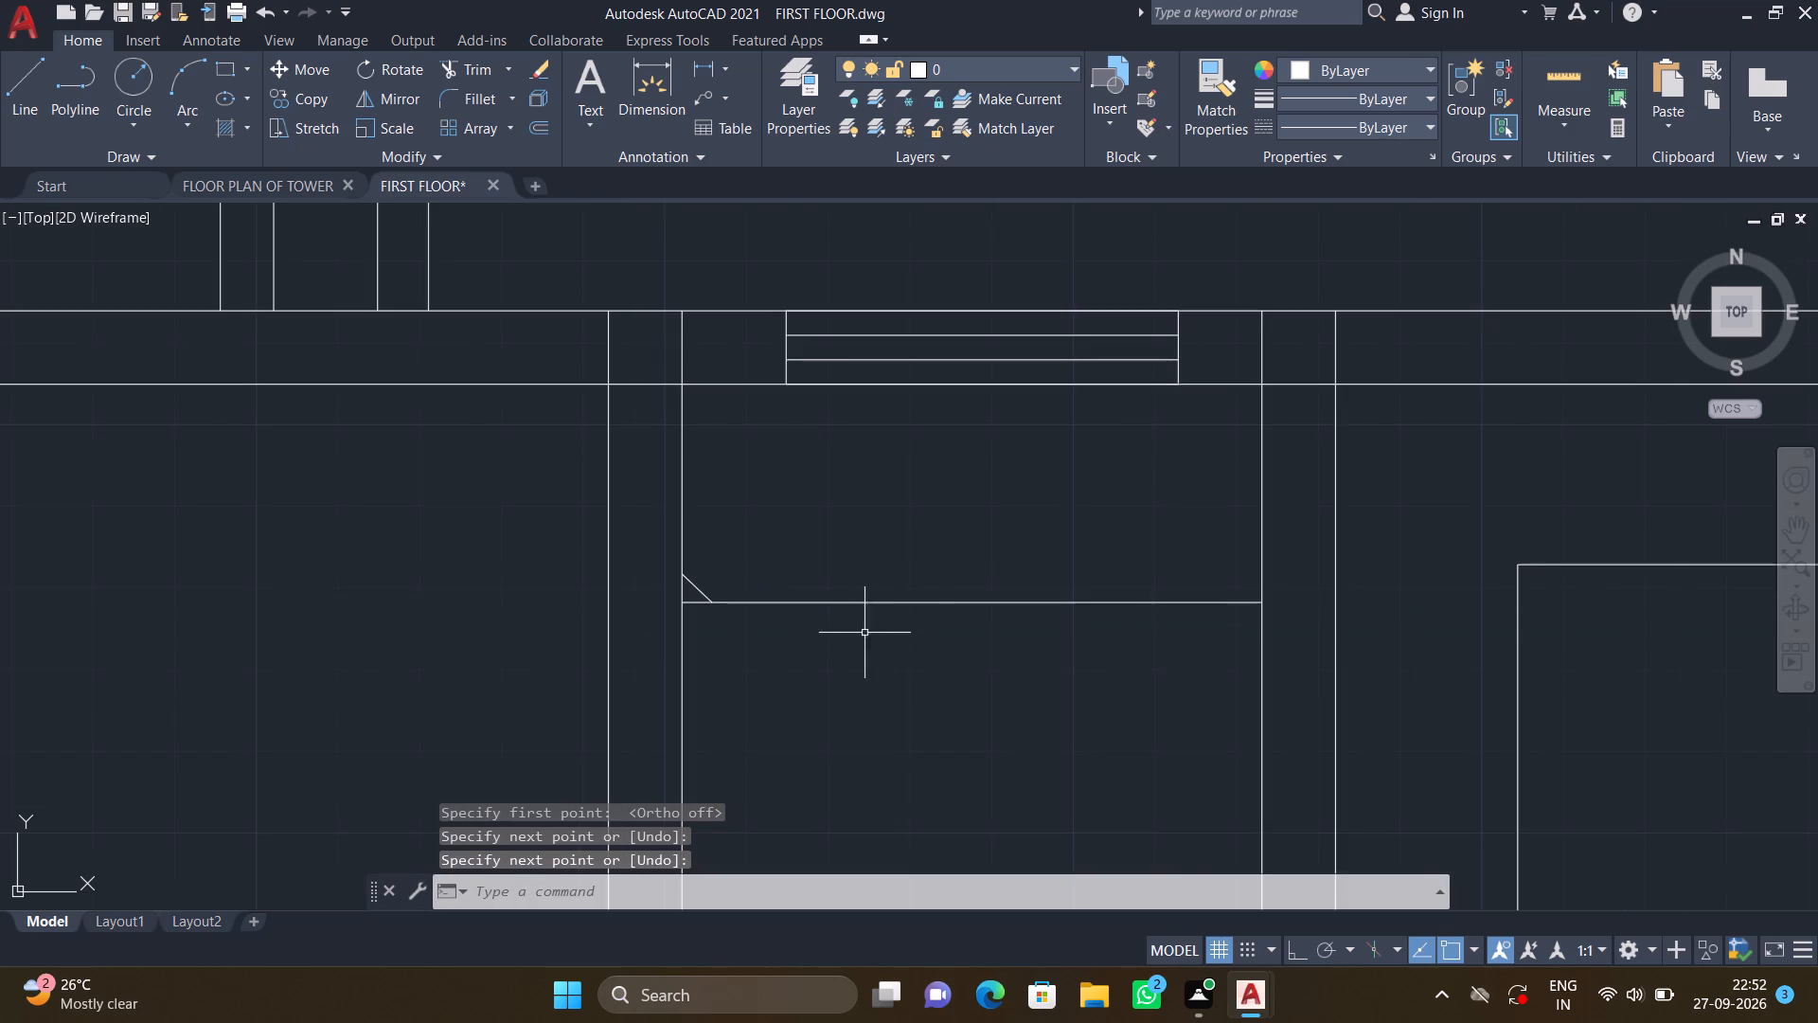
pyautogui.moveTo(909, 635); pyautogui.dragTo(759, 594, button='middle')
pyautogui.scroll(2, 1083, 525)
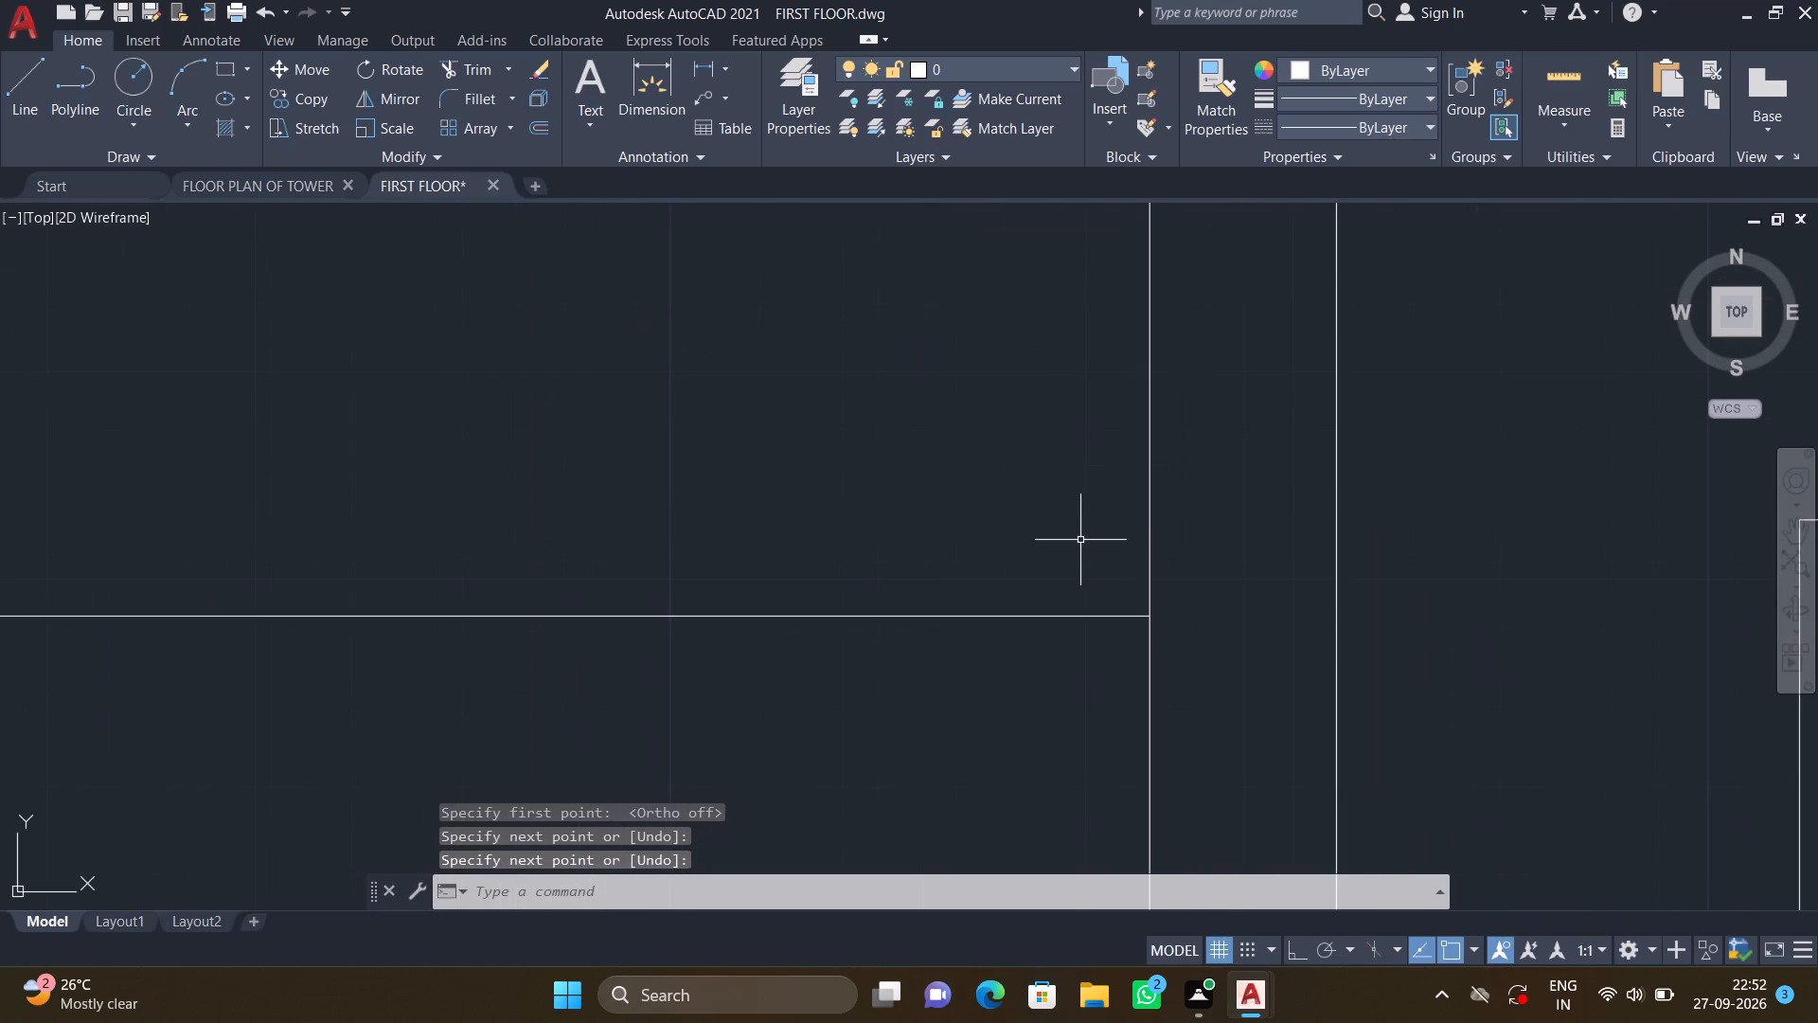
pyautogui.press('l')
pyautogui.press('Return')
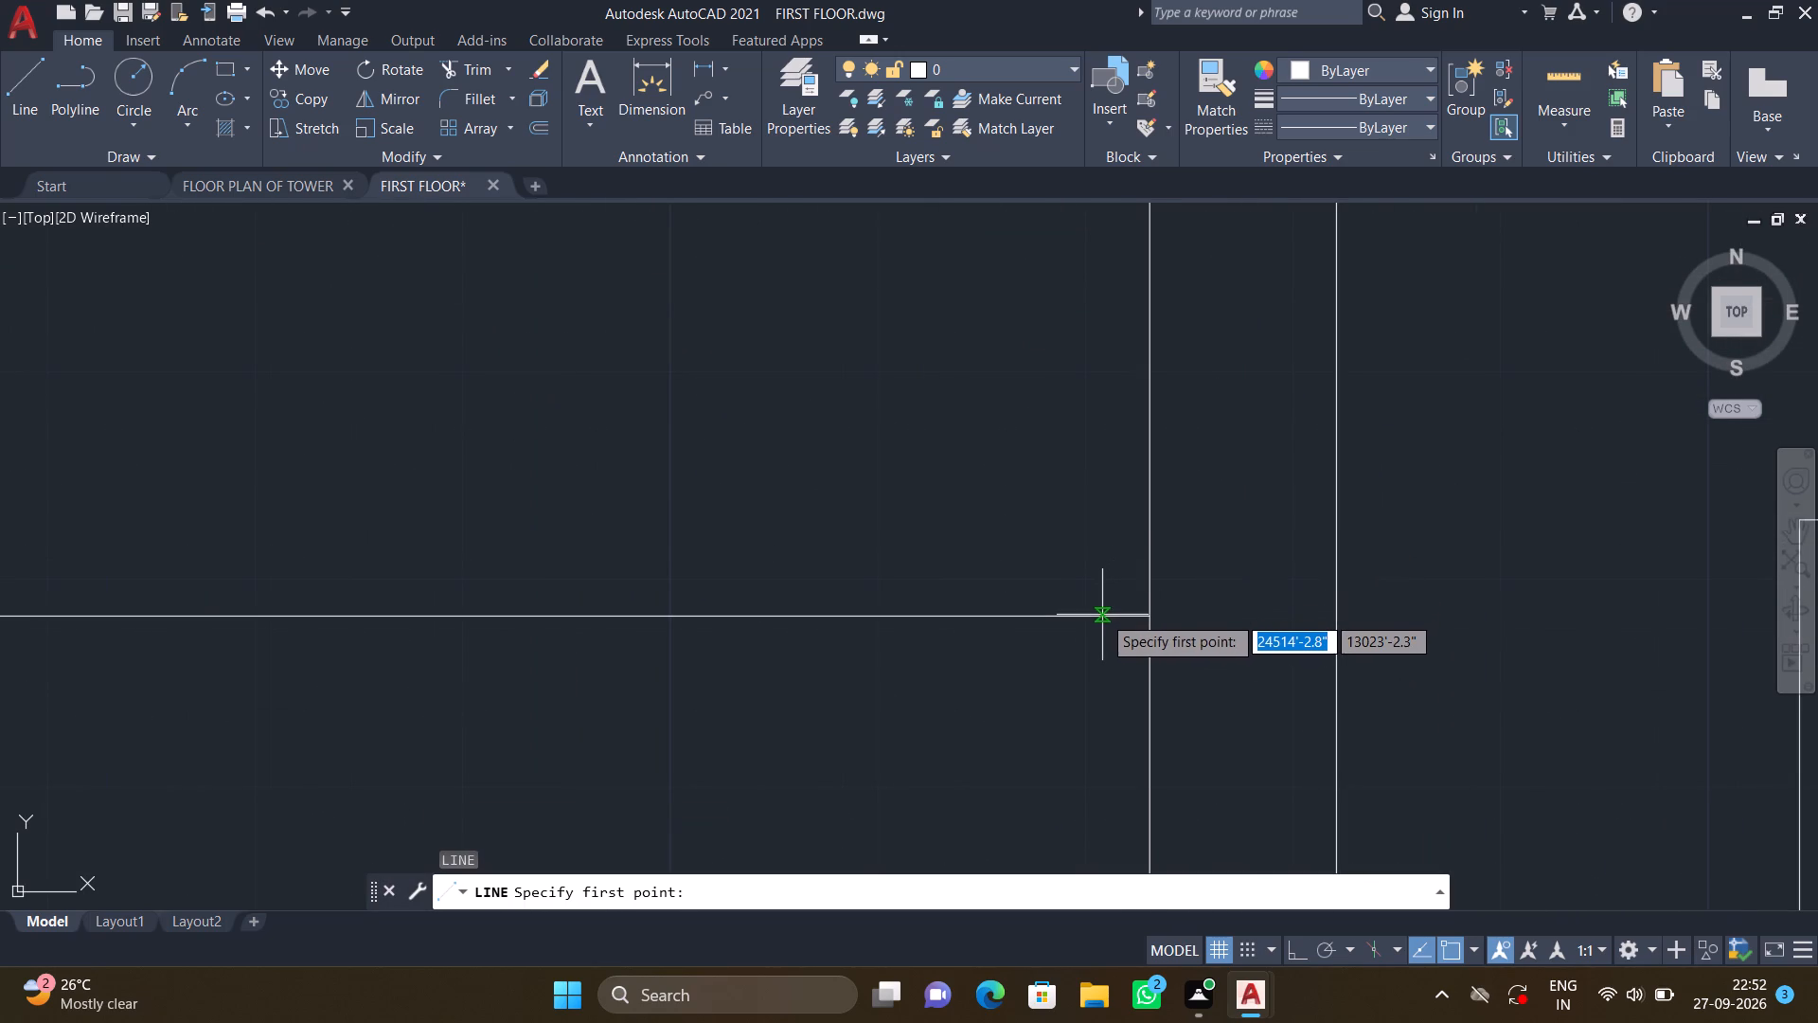
pyautogui.click(1103, 614)
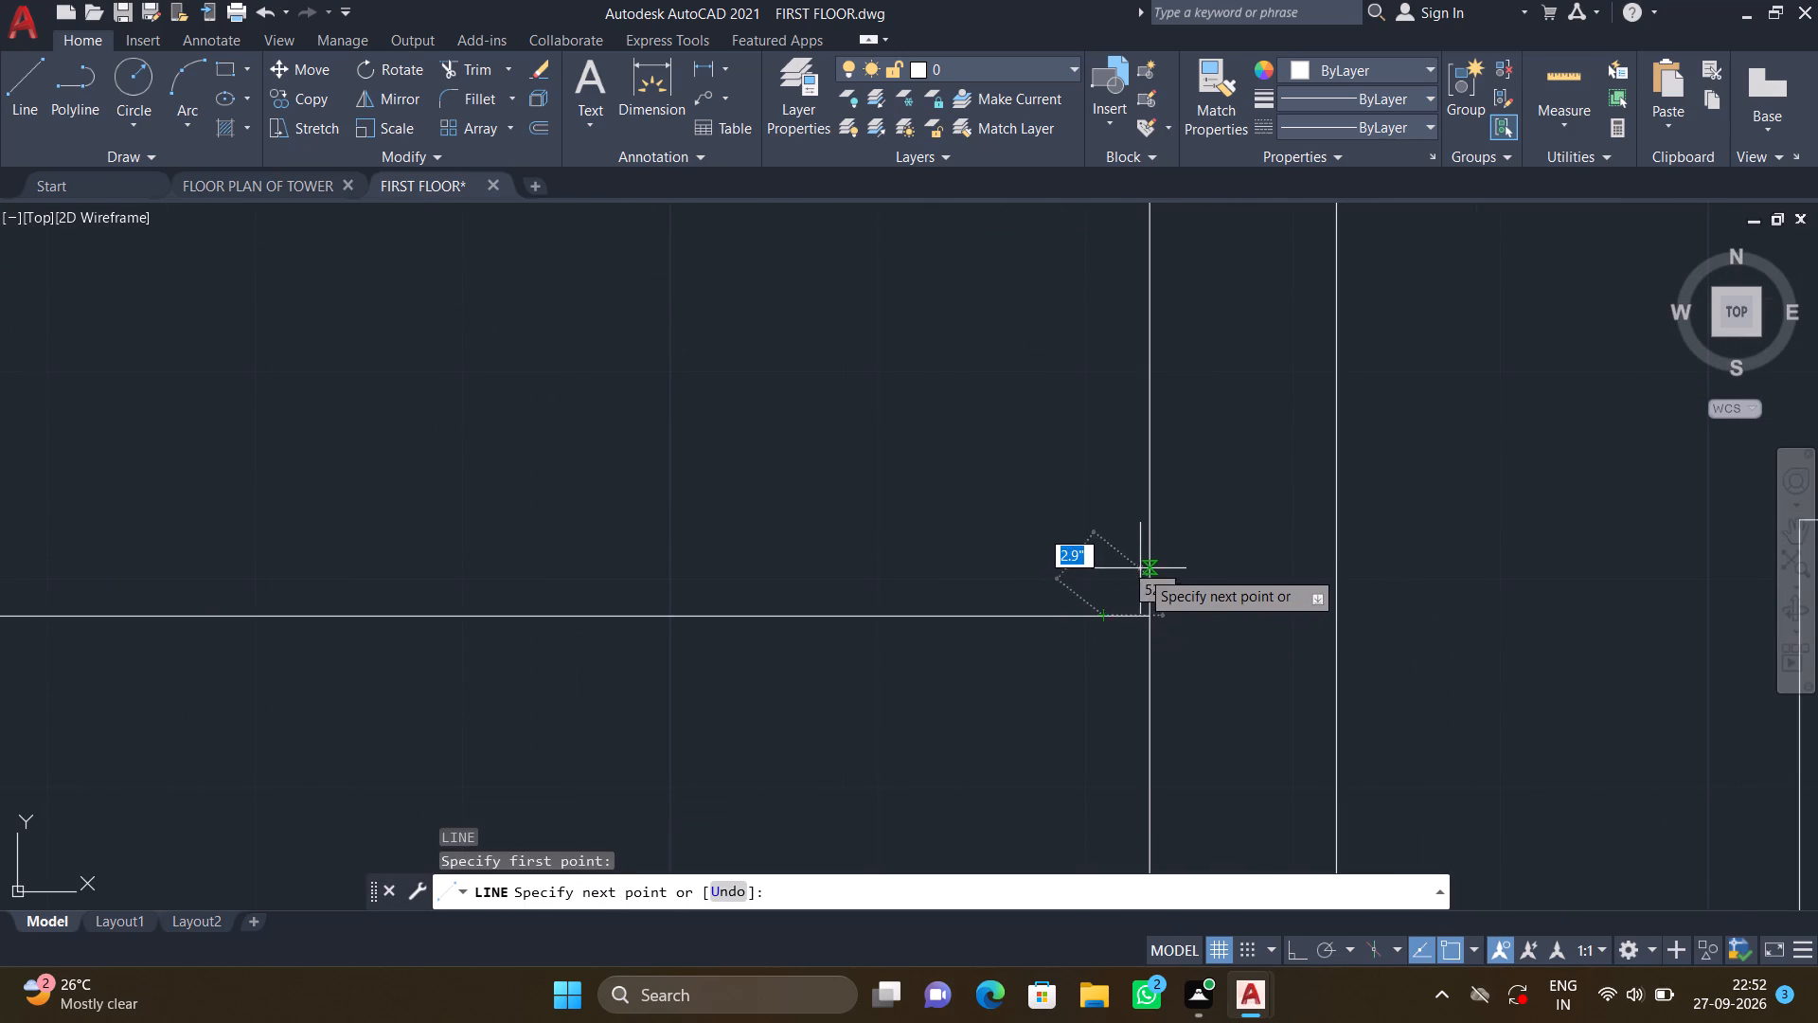
pyautogui.click(1148, 555)
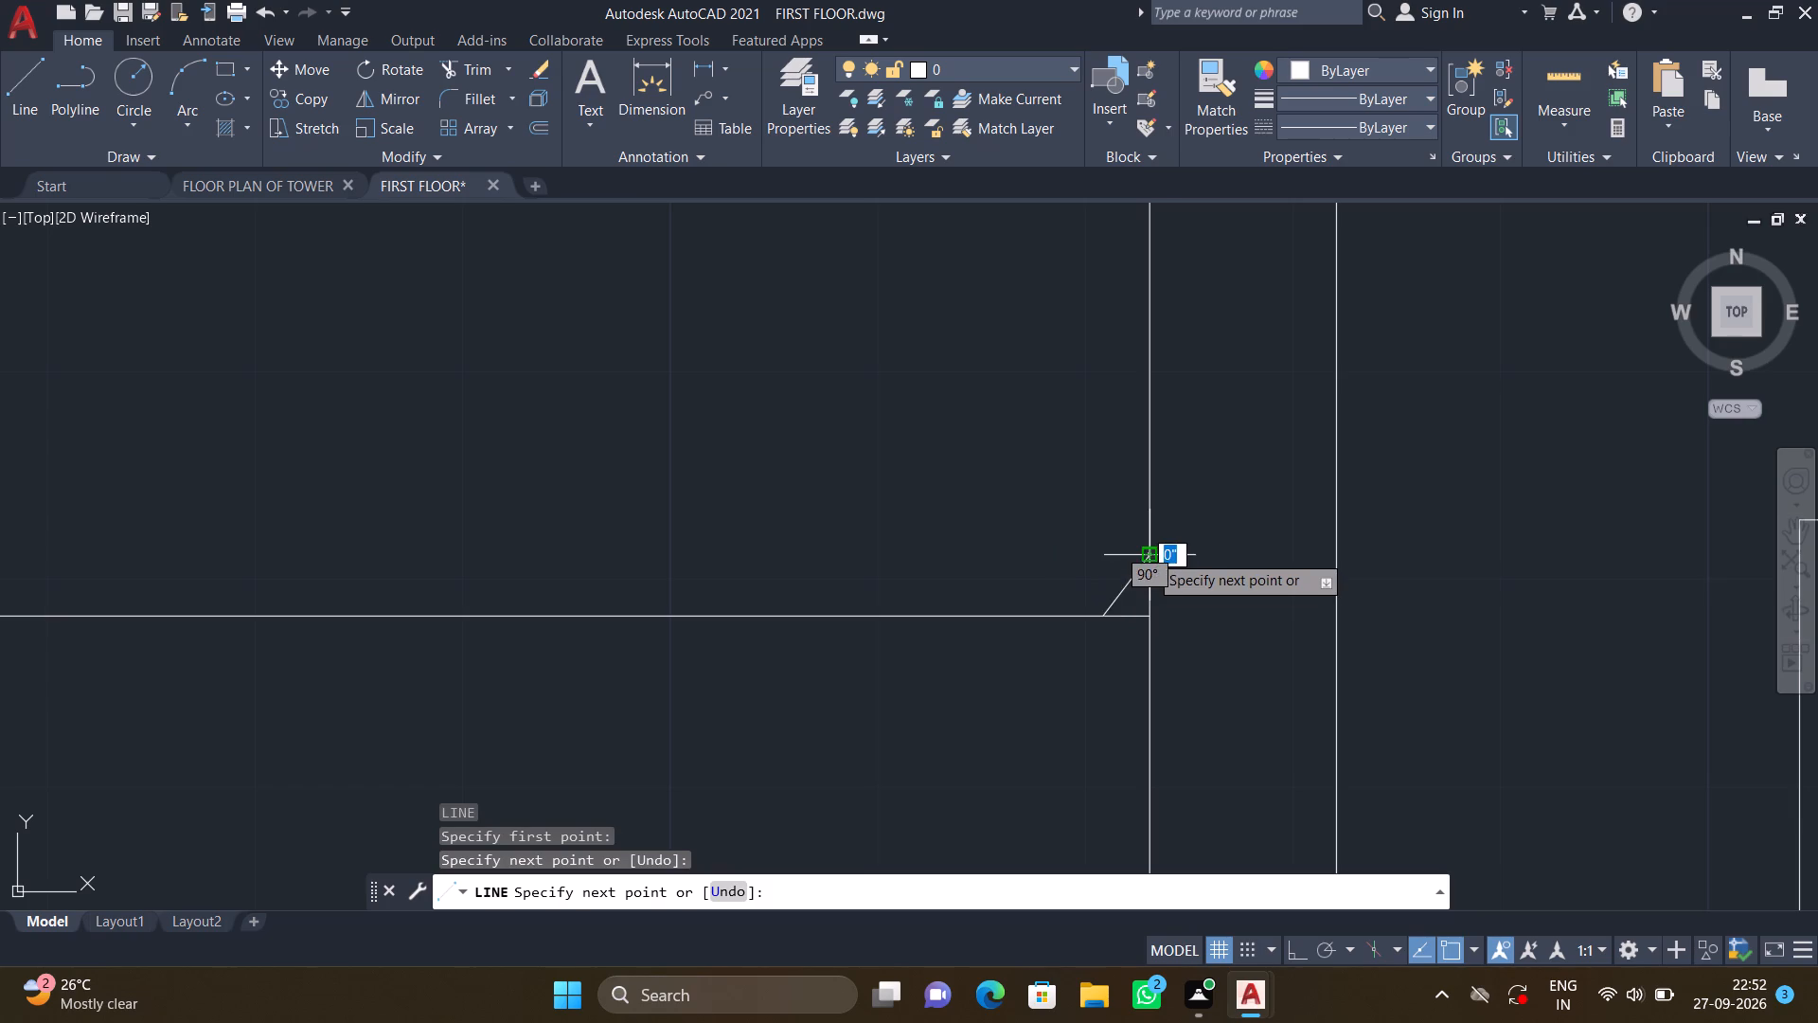
pyautogui.press('Return')
# Trim the horizontal line's two end stubs between the corner diagonals and the side walls.
pyautogui.scroll(3, 1129, 623)
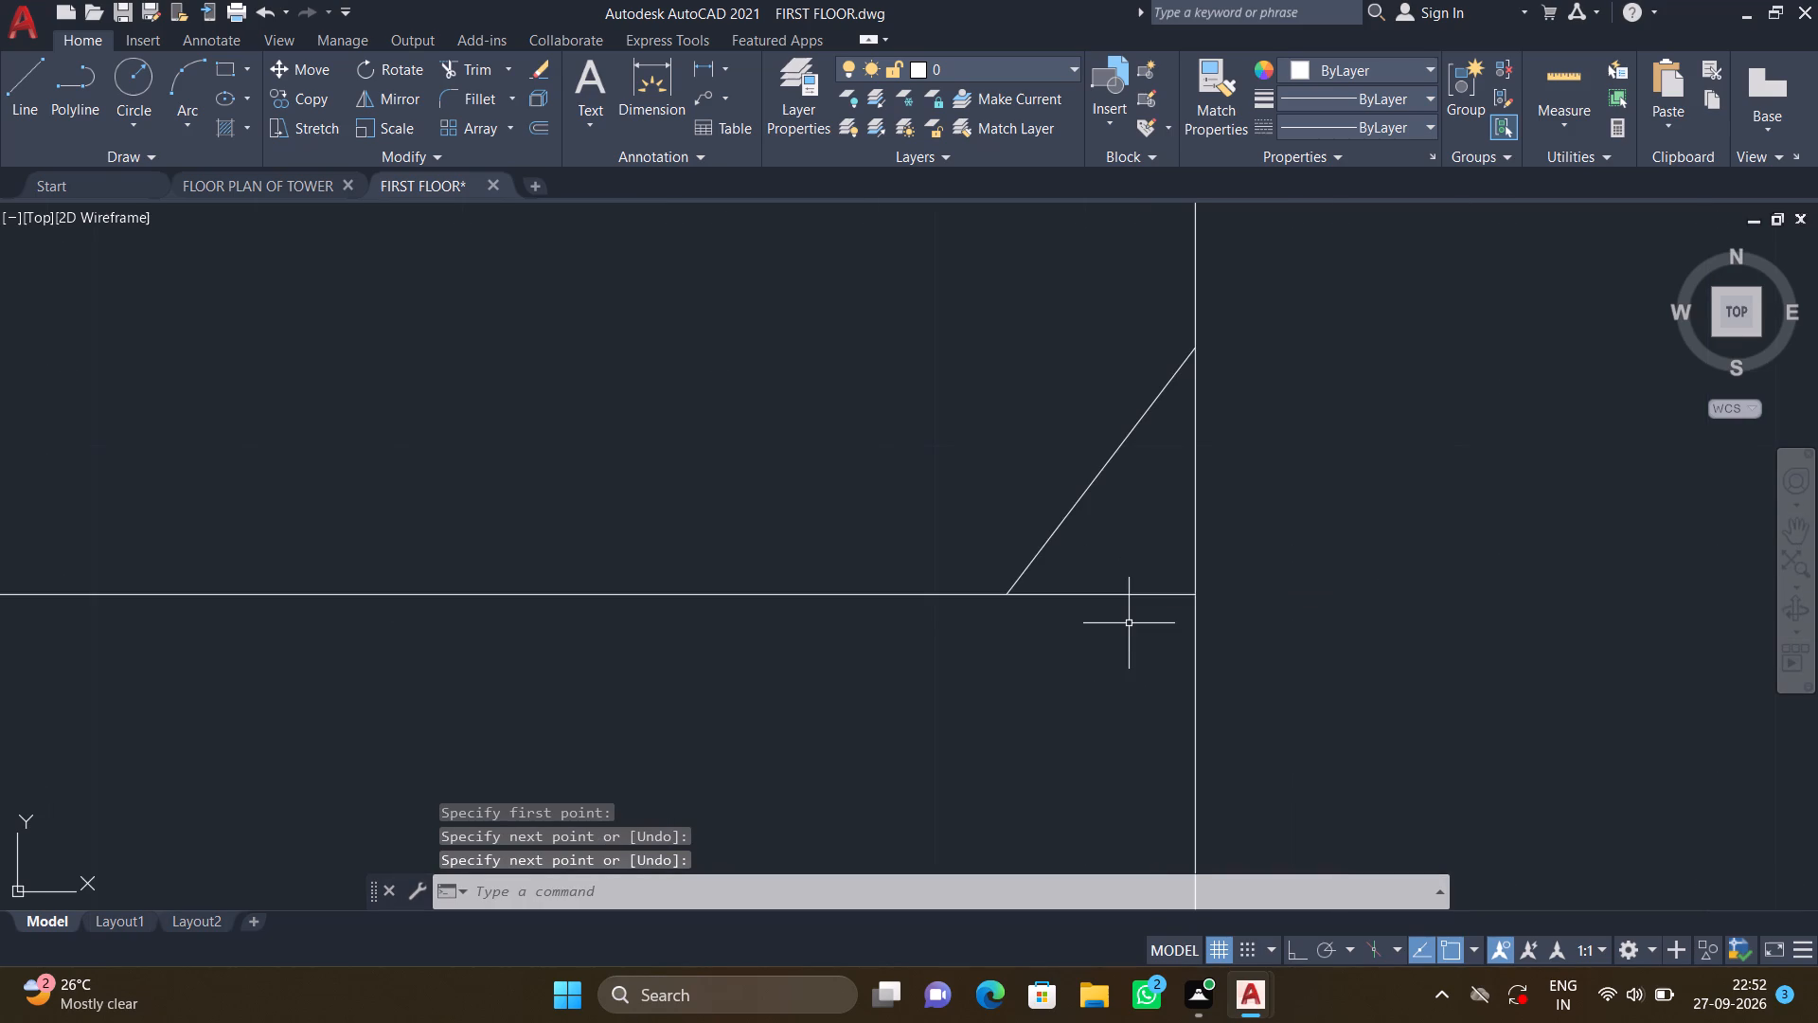
pyautogui.write('tr')
pyautogui.press('Return')
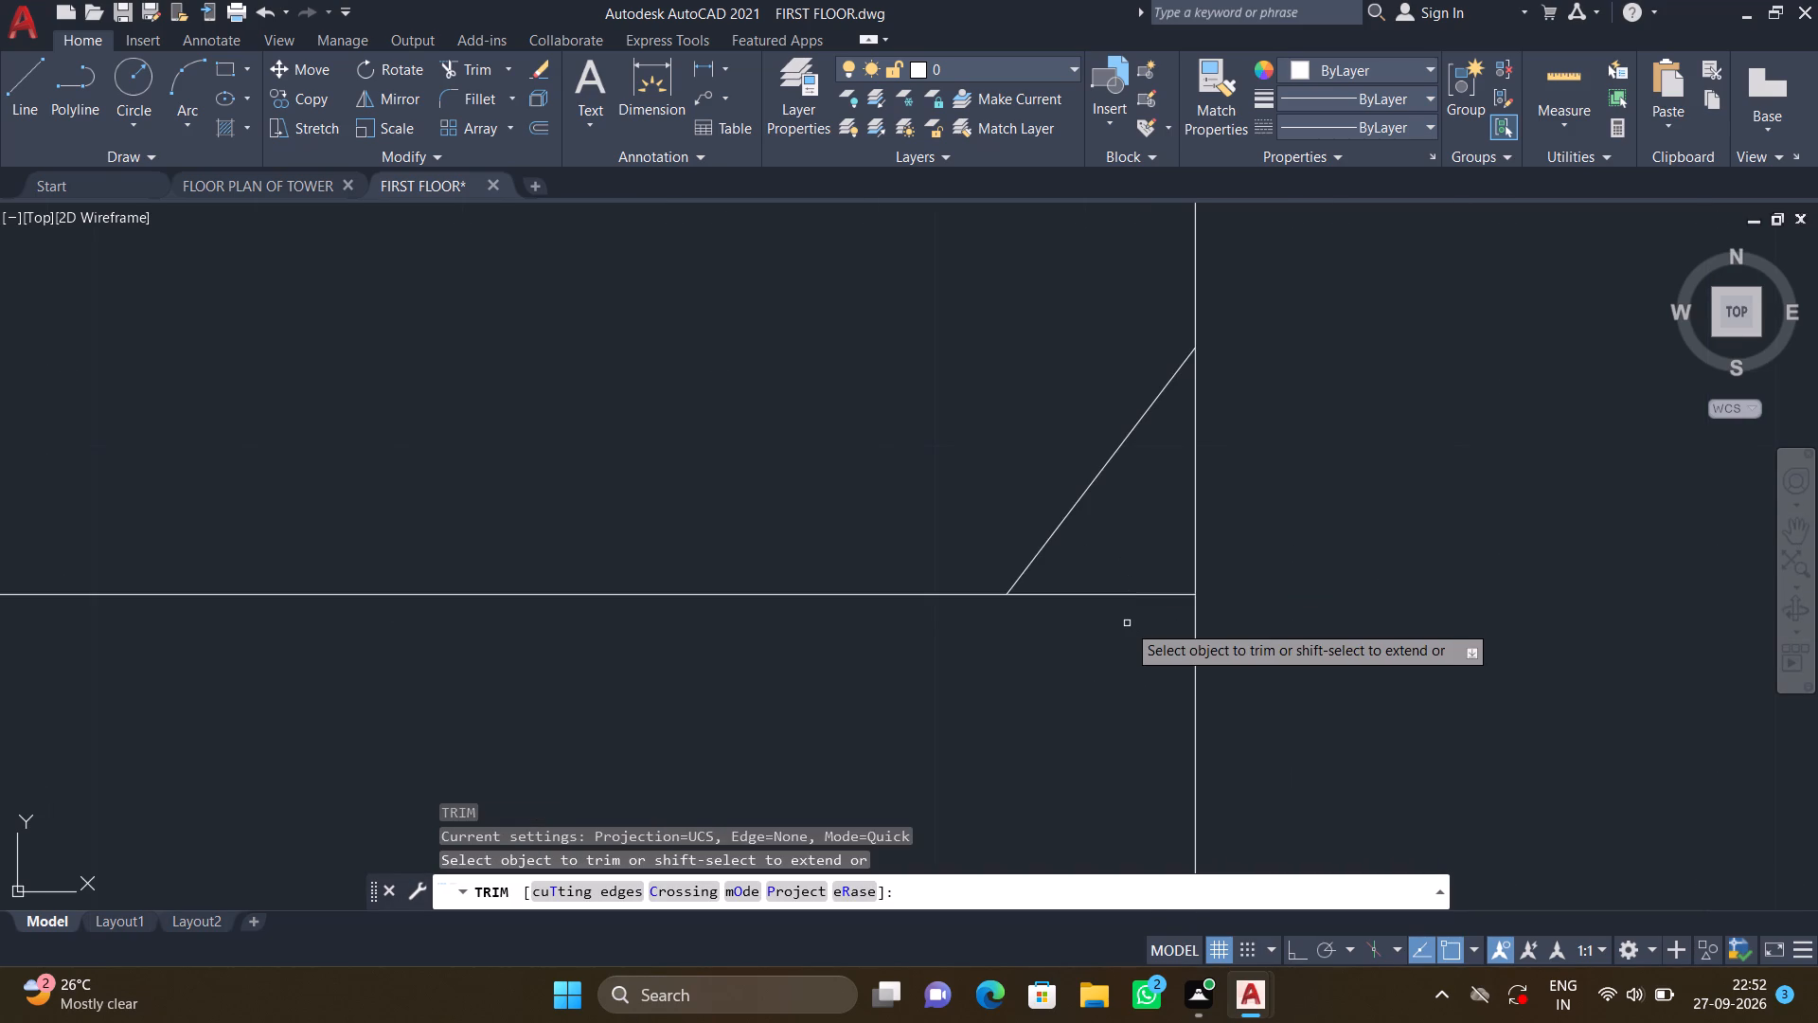
pyautogui.click(1123, 583)
pyautogui.click(1132, 637)
pyautogui.scroll(-3, 880, 689)
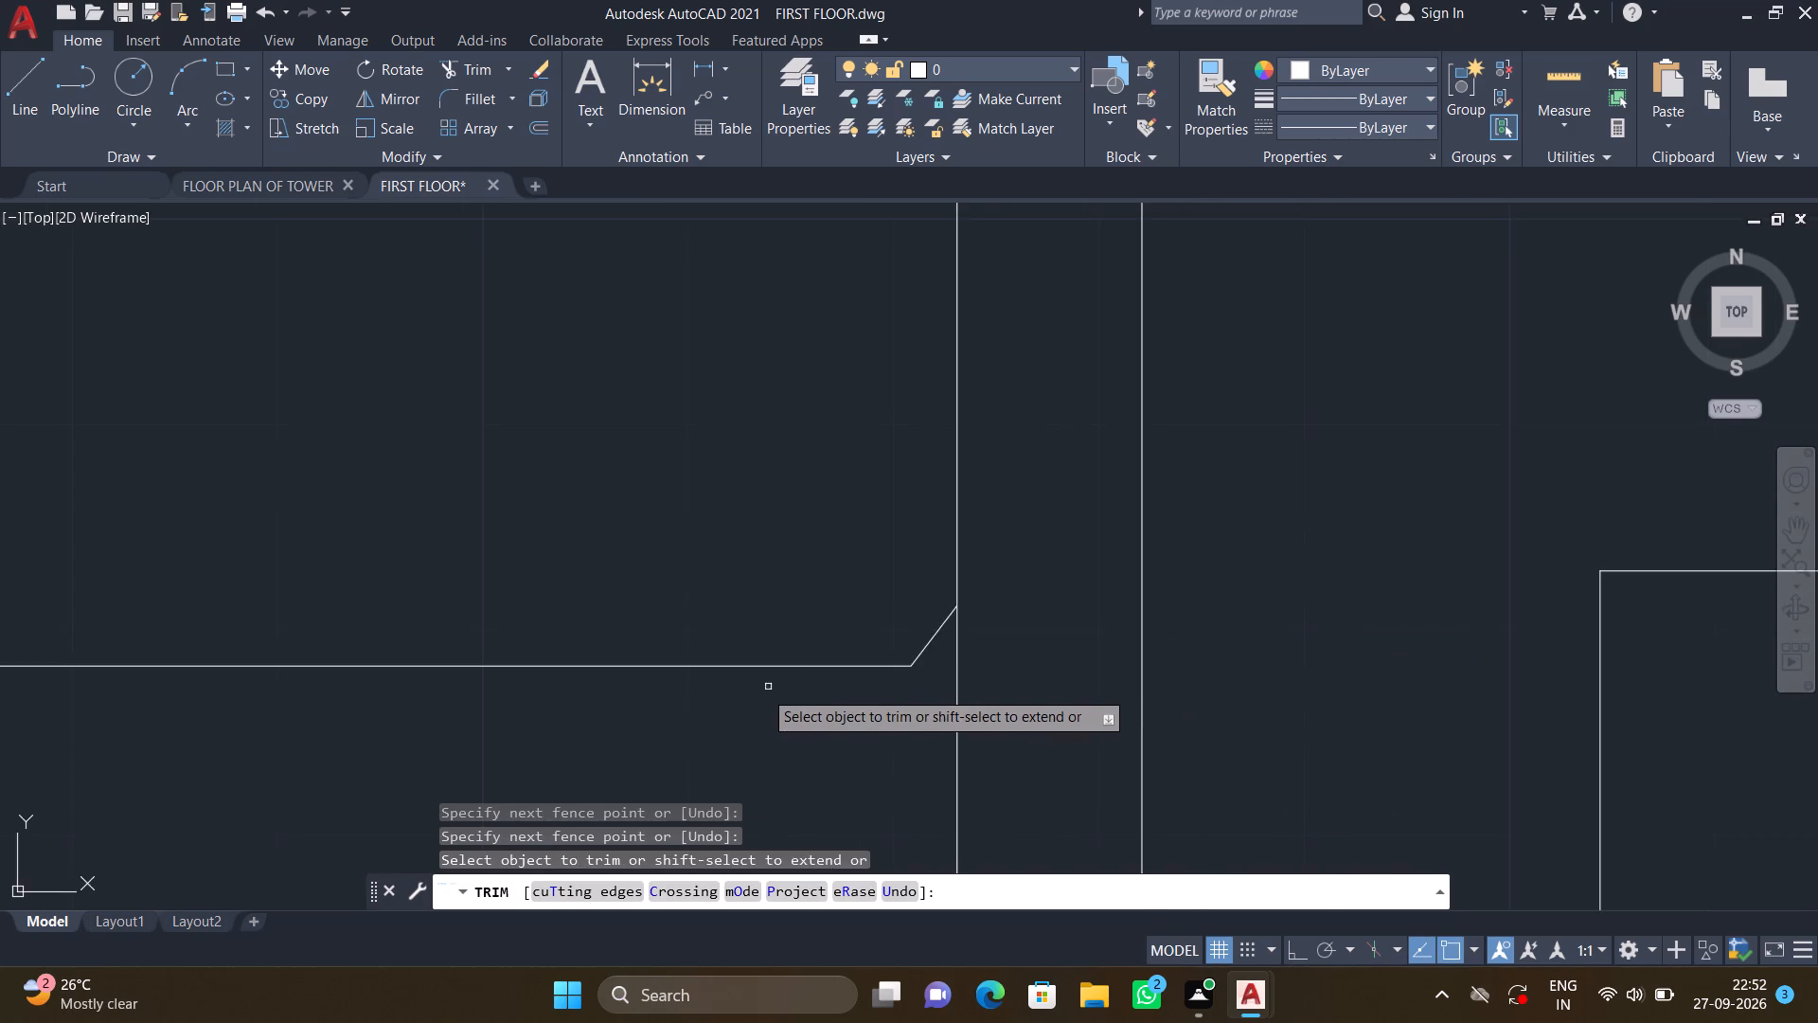
pyautogui.scroll(-3, 749, 708)
pyautogui.moveTo(740, 709); pyautogui.dragTo(976, 597, button='middle')
pyautogui.scroll(3, 690, 598)
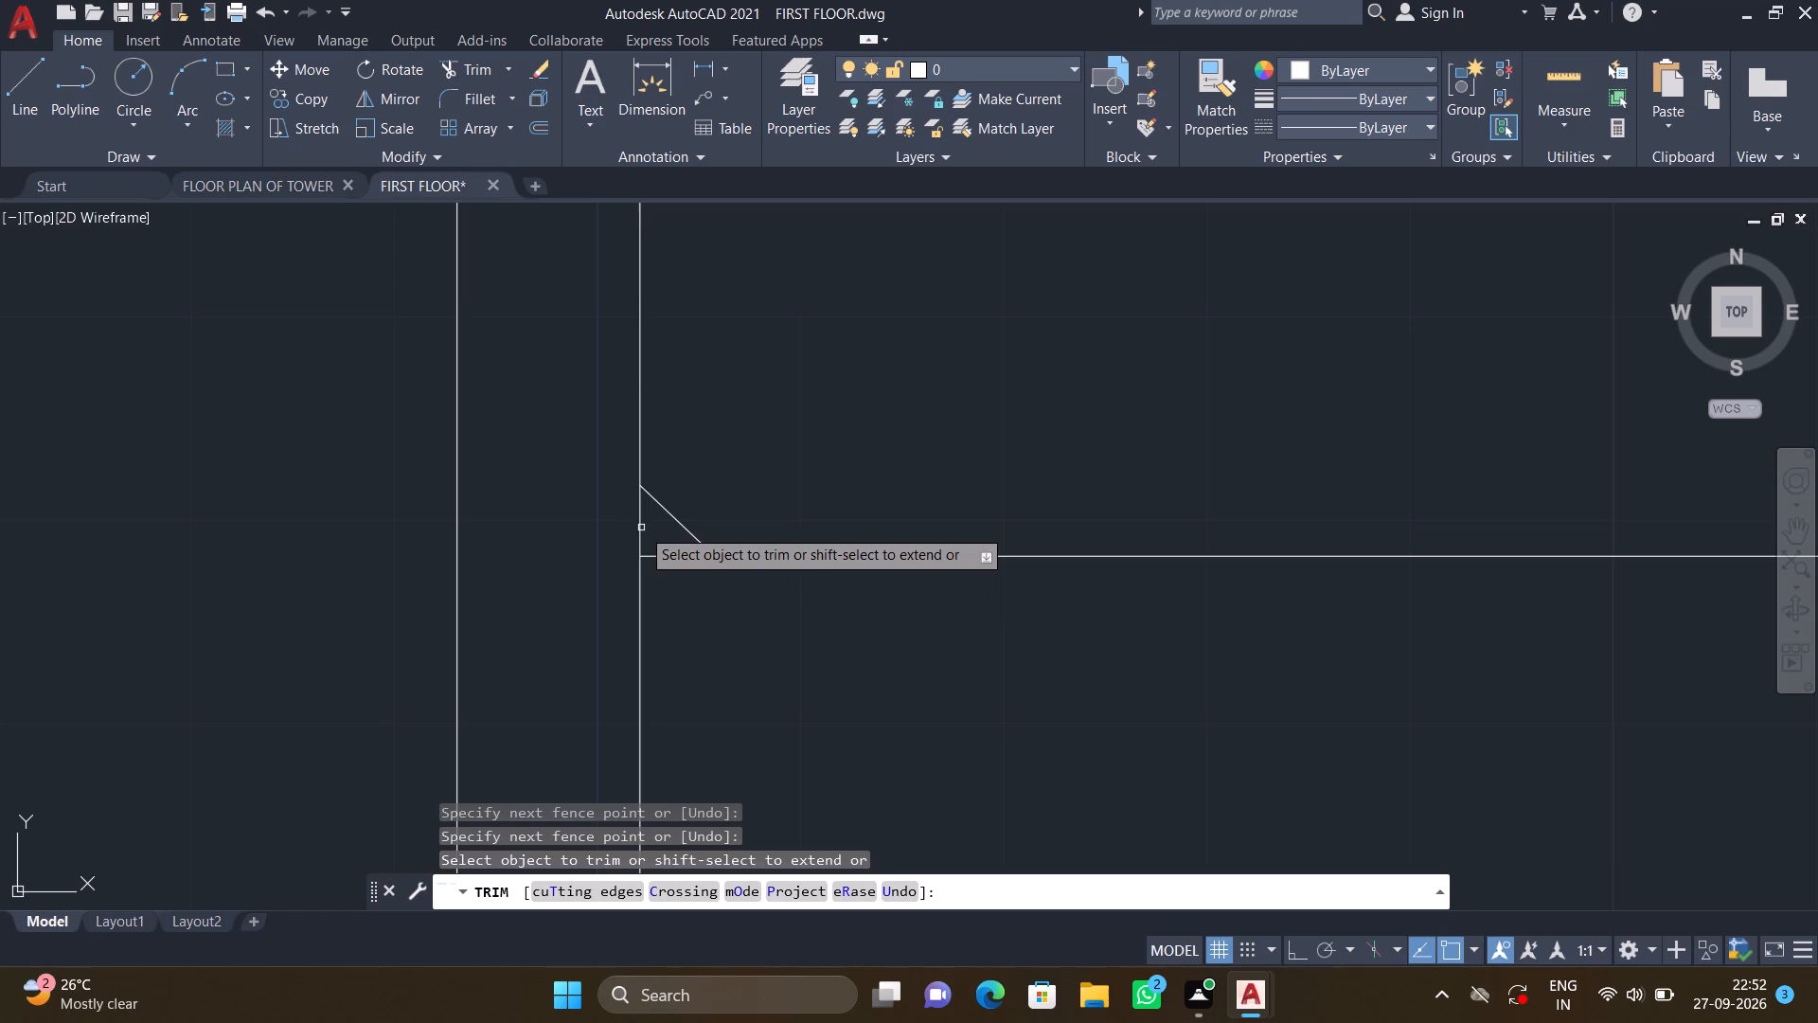
pyautogui.click(652, 542)
pyautogui.click(668, 583)
pyautogui.press('Return')
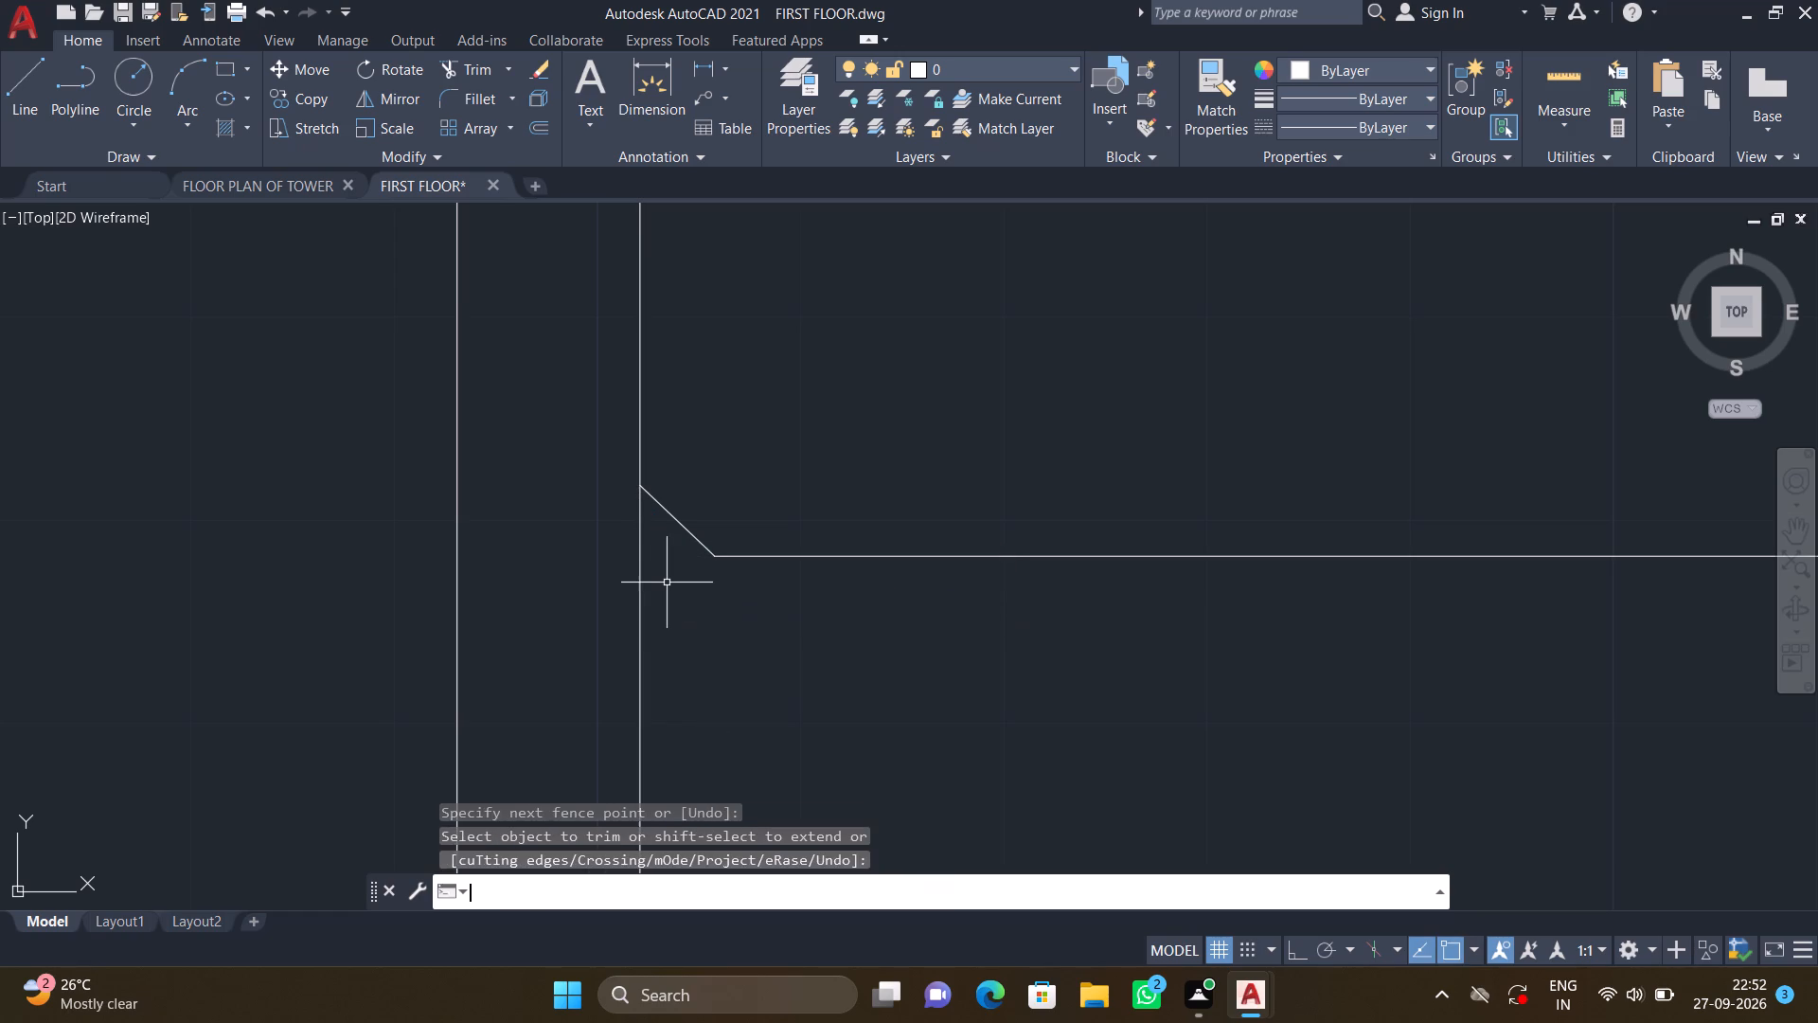
# Fillet the left corner diagonal with the horizontal line, keeping the current zero radius.
pyautogui.scroll(3, 694, 579)
pyautogui.press('f')
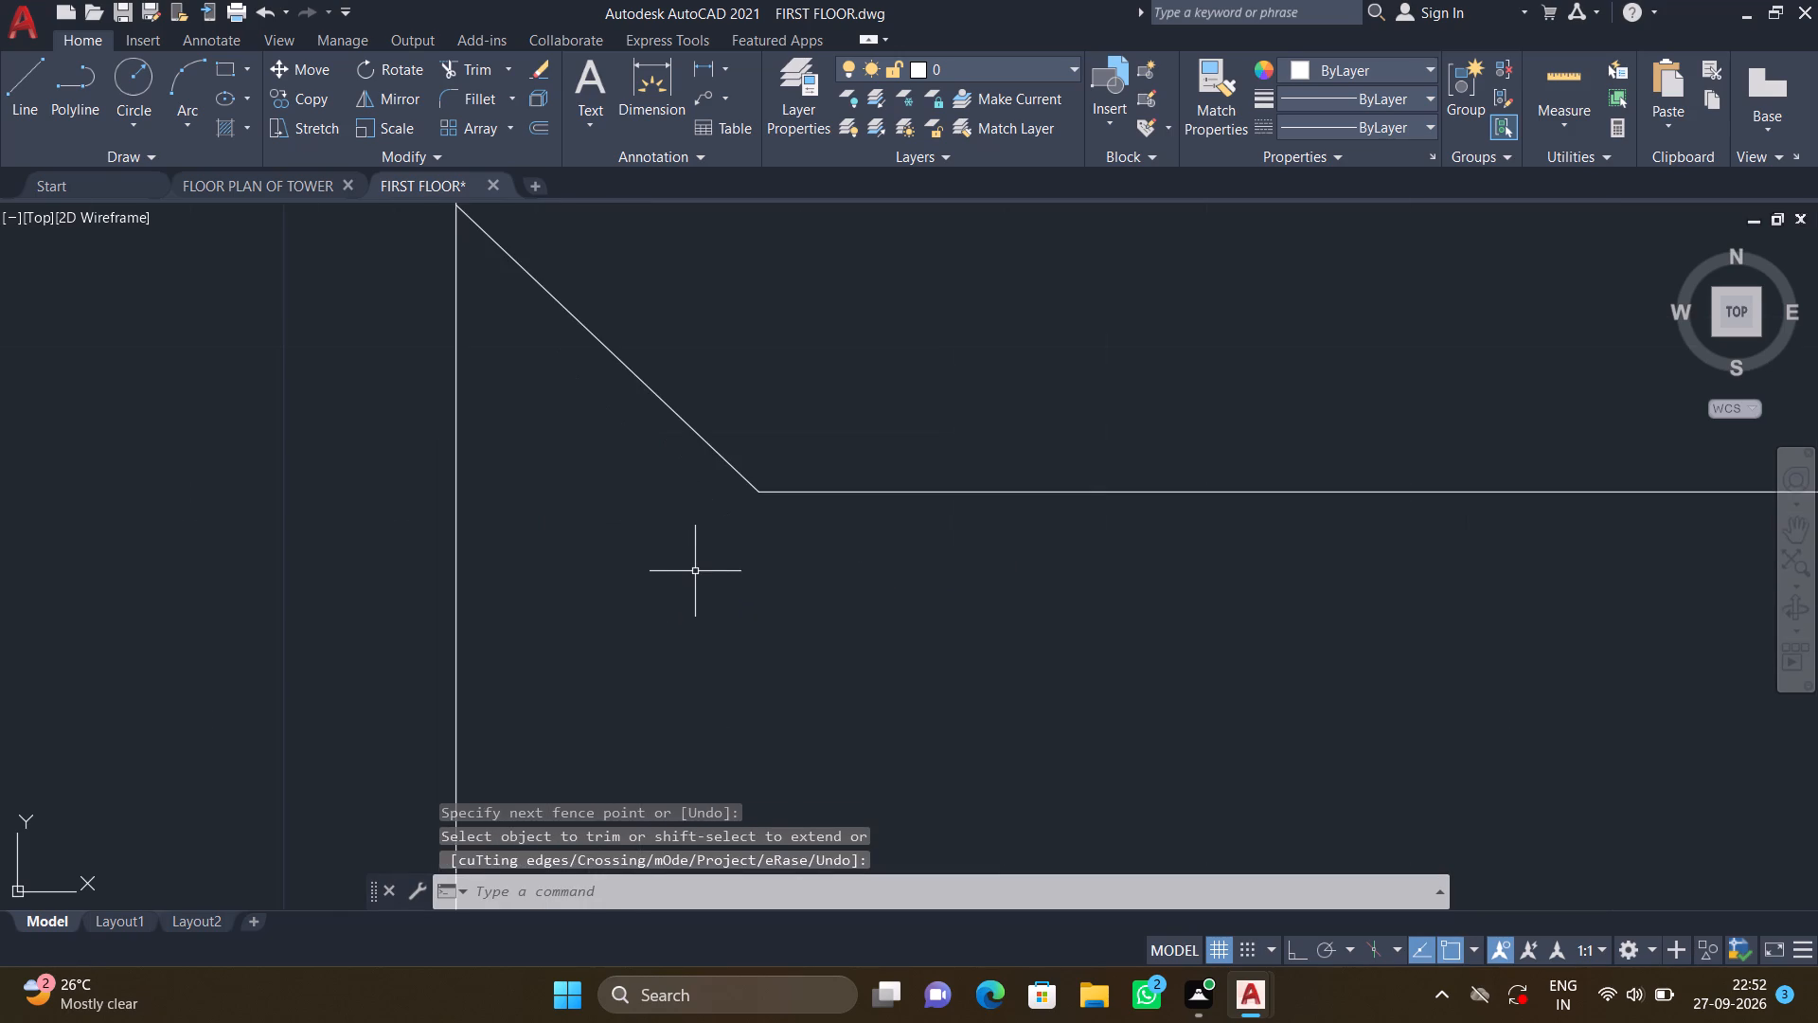
pyautogui.press('Return')
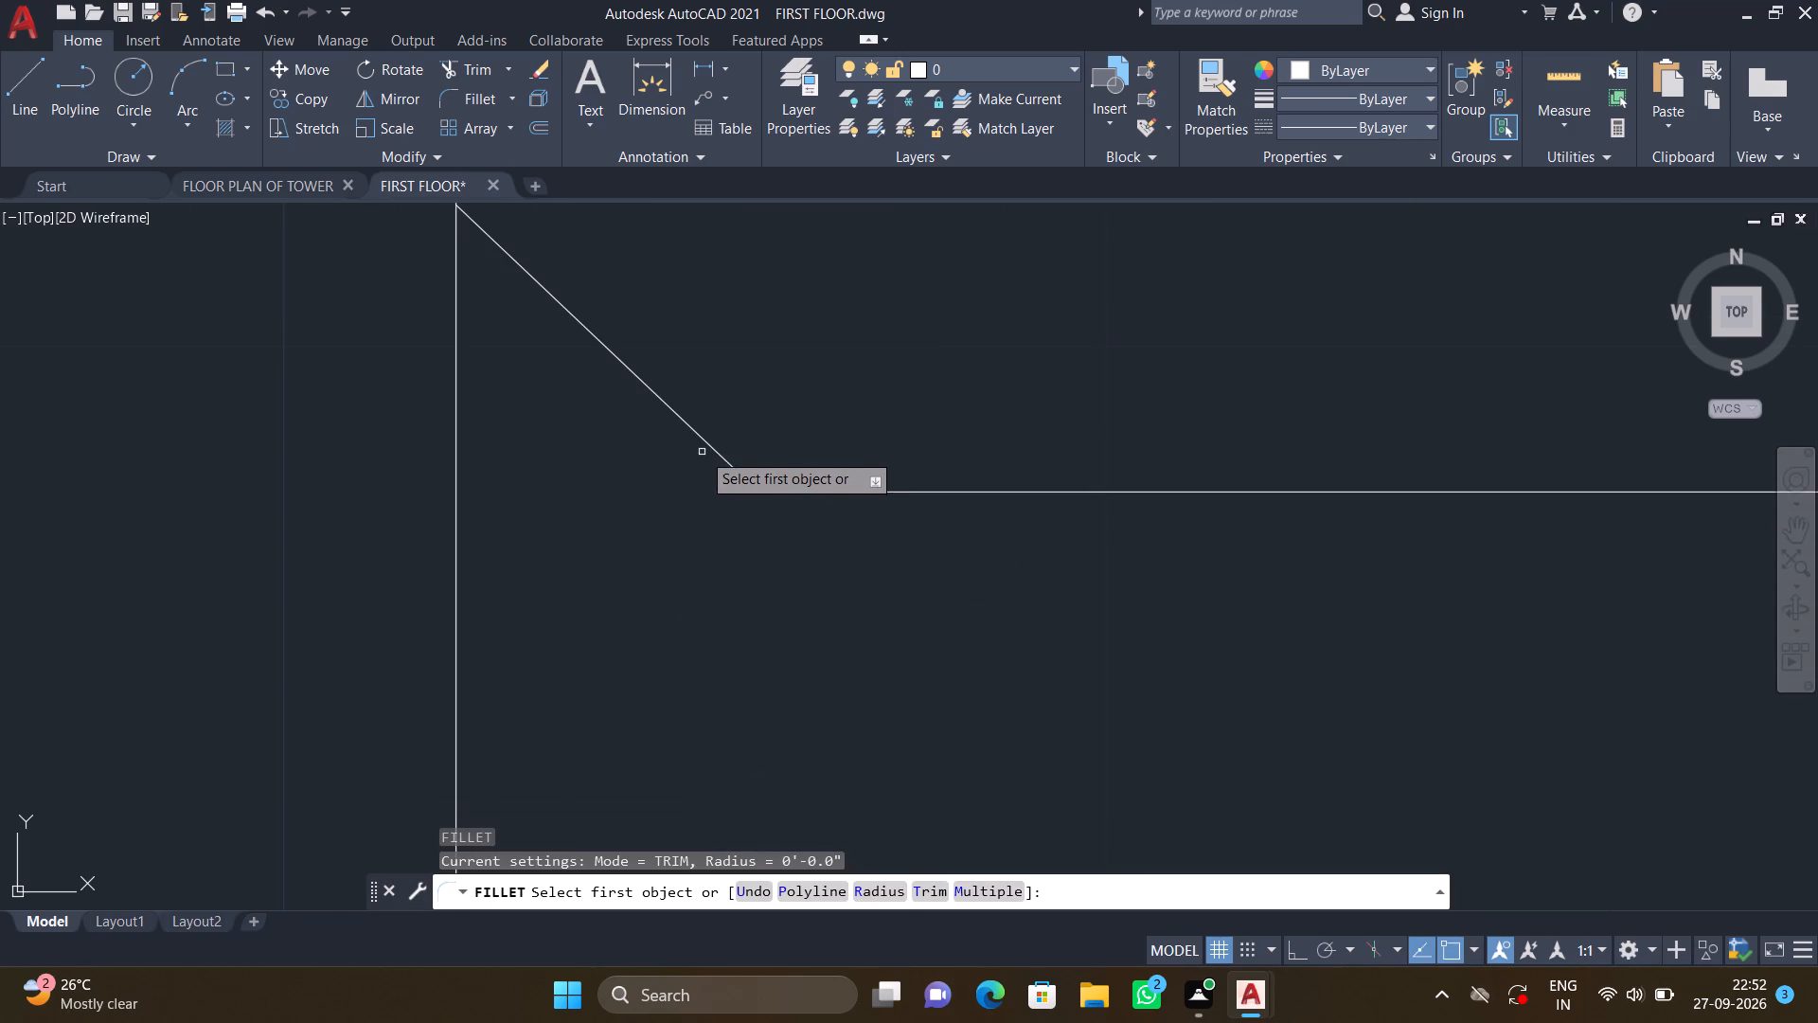
pyautogui.click(710, 447)
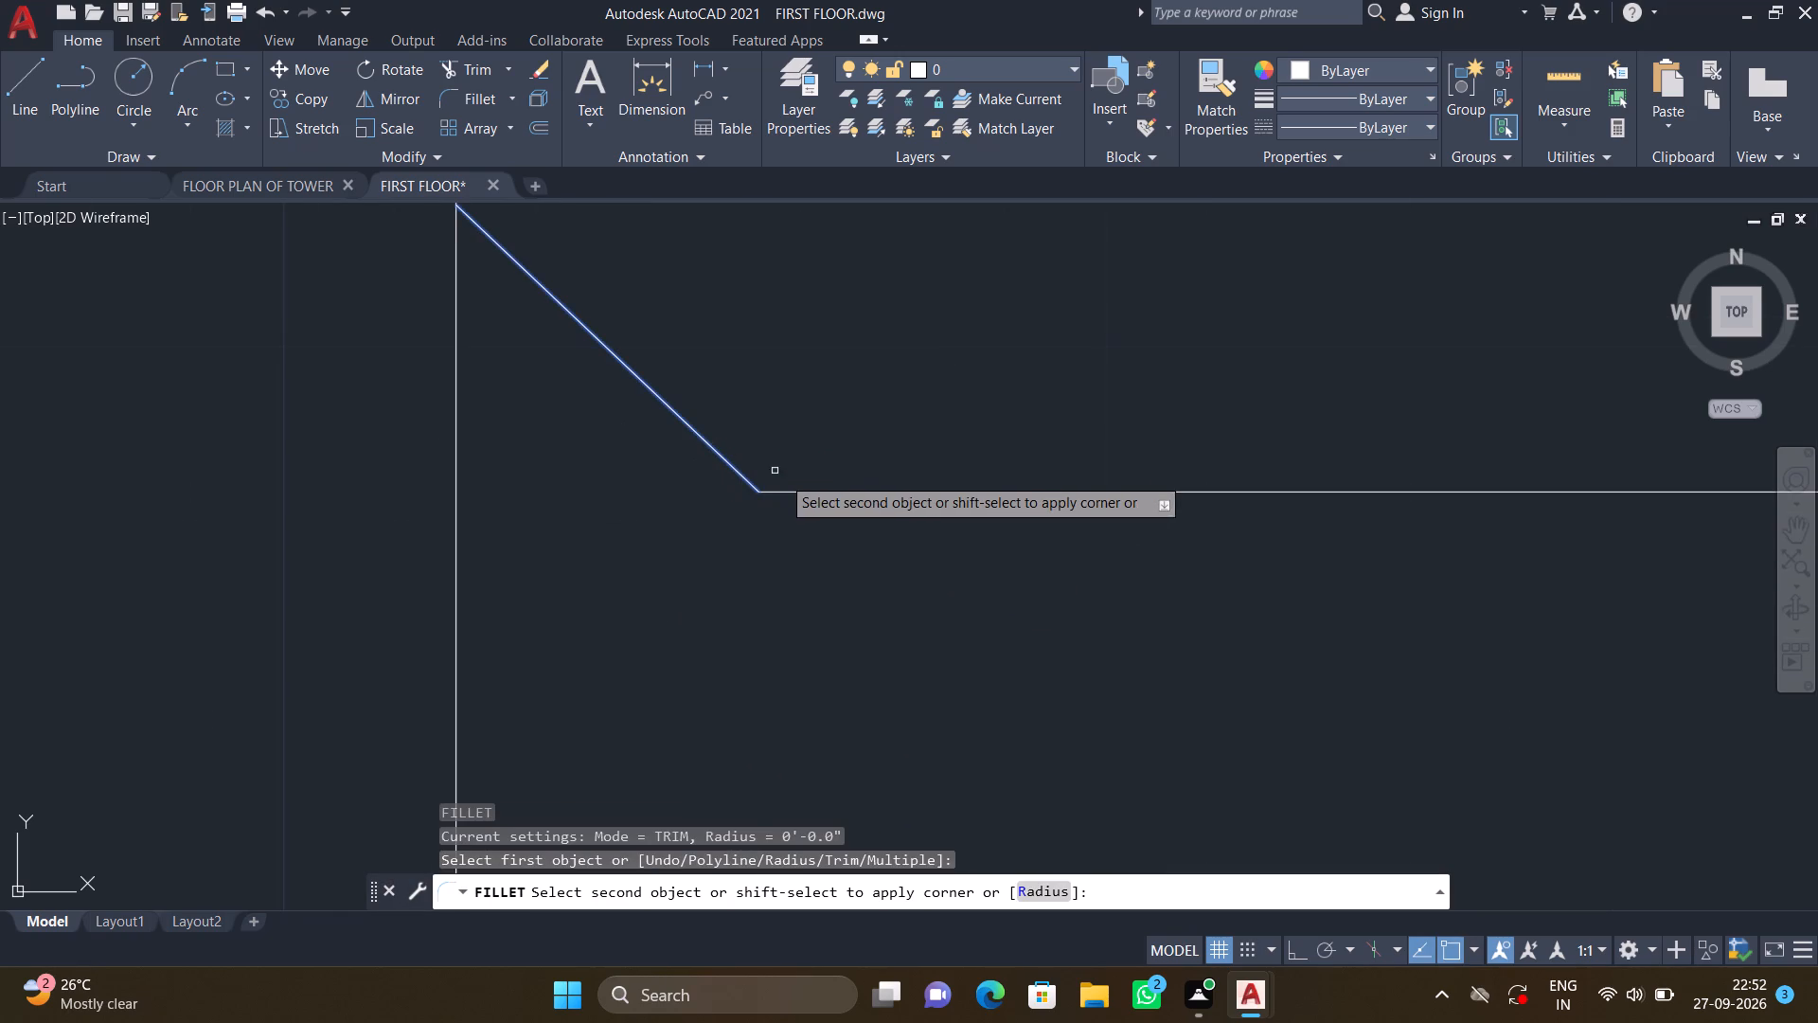
pyautogui.click(795, 494)
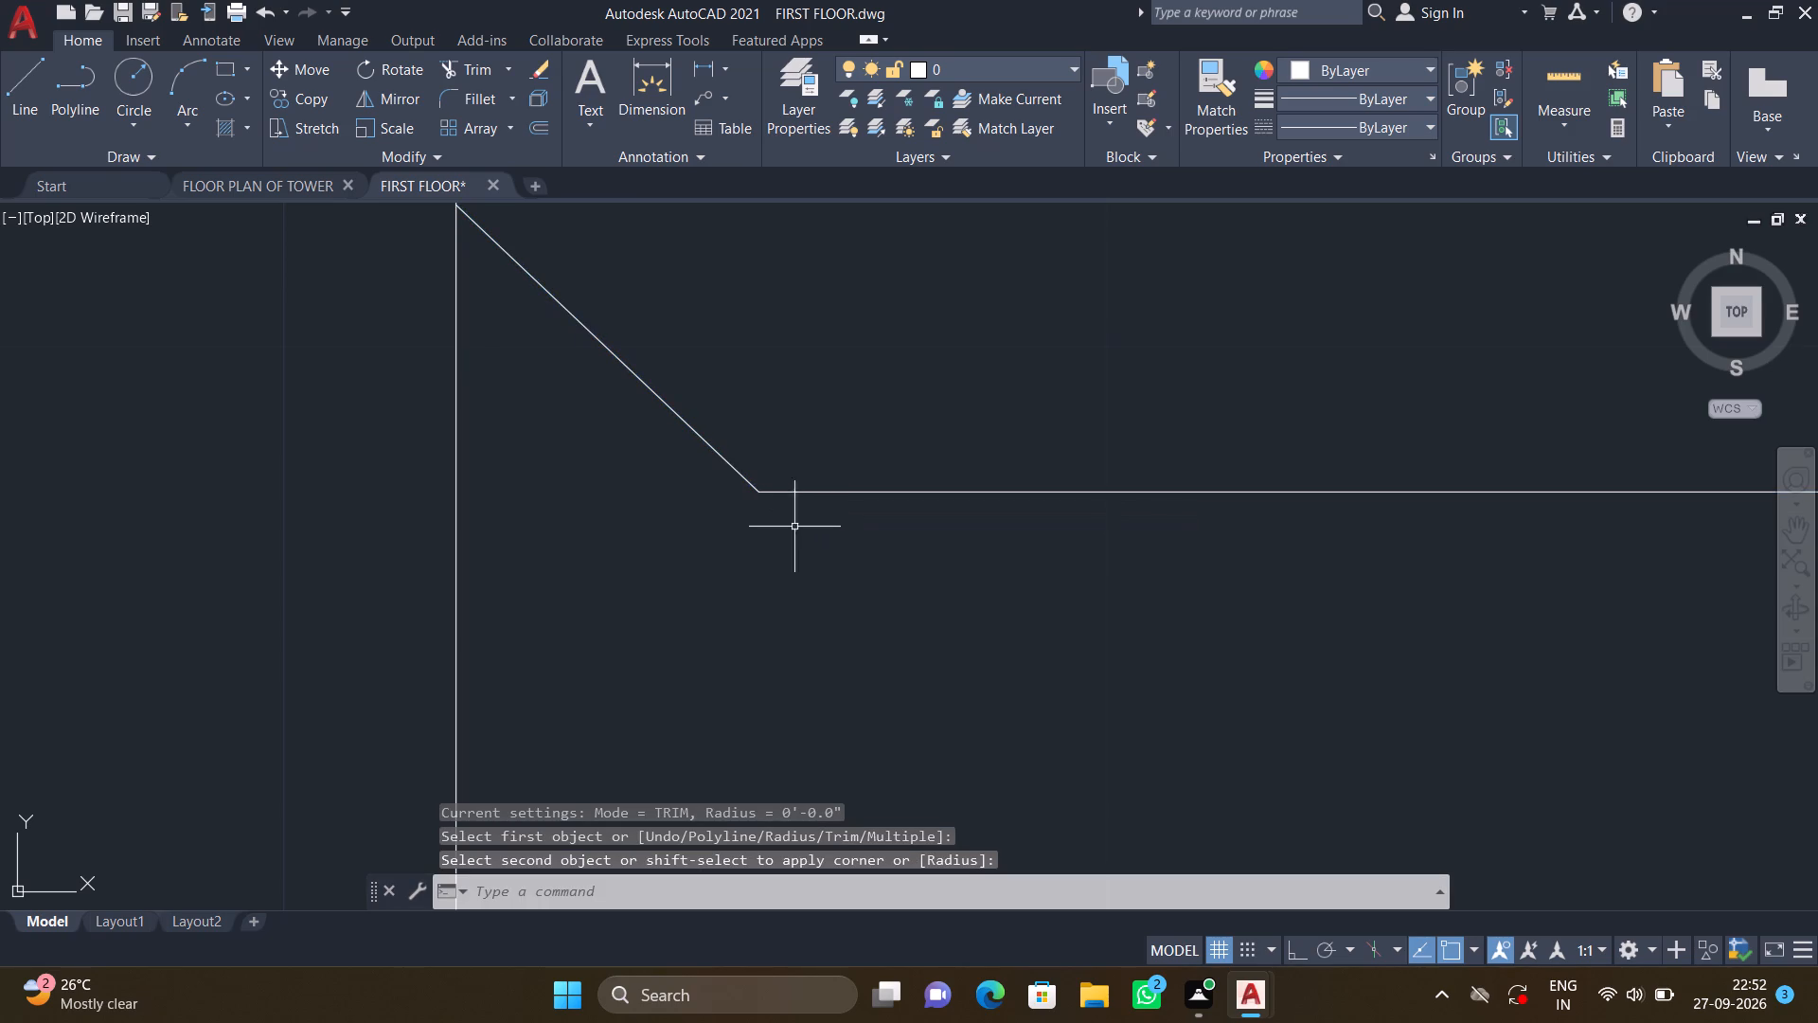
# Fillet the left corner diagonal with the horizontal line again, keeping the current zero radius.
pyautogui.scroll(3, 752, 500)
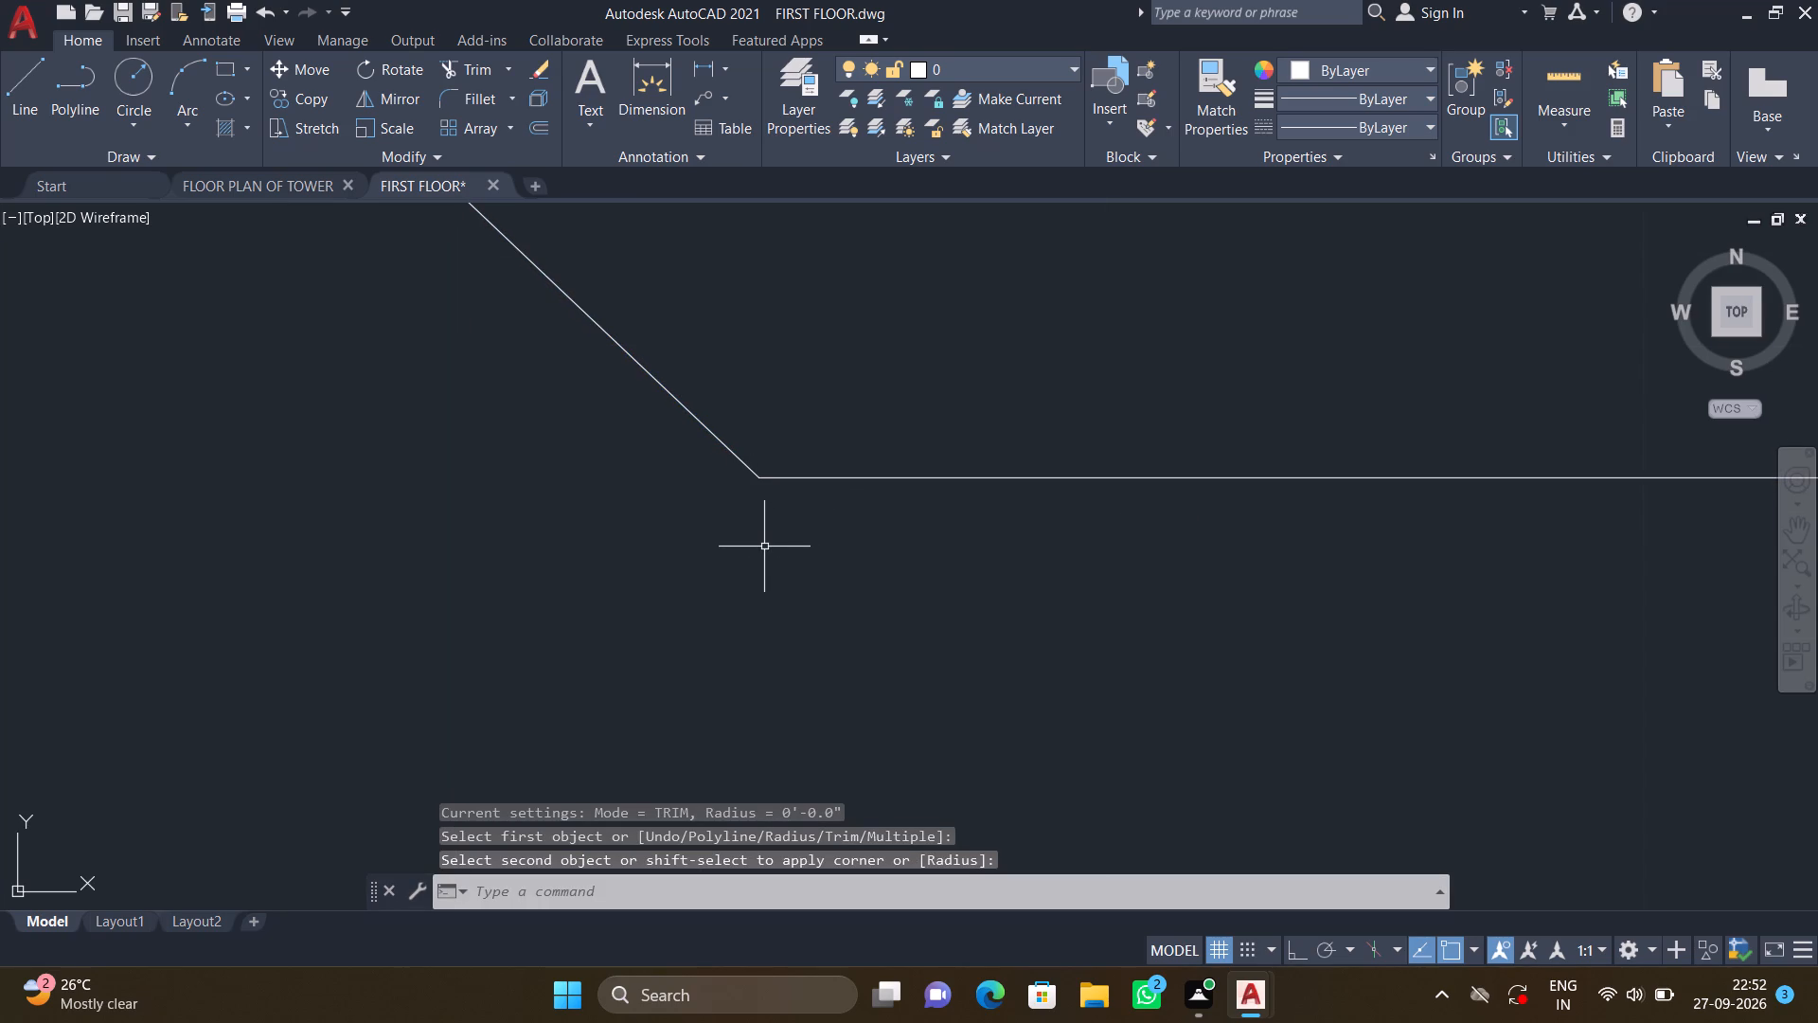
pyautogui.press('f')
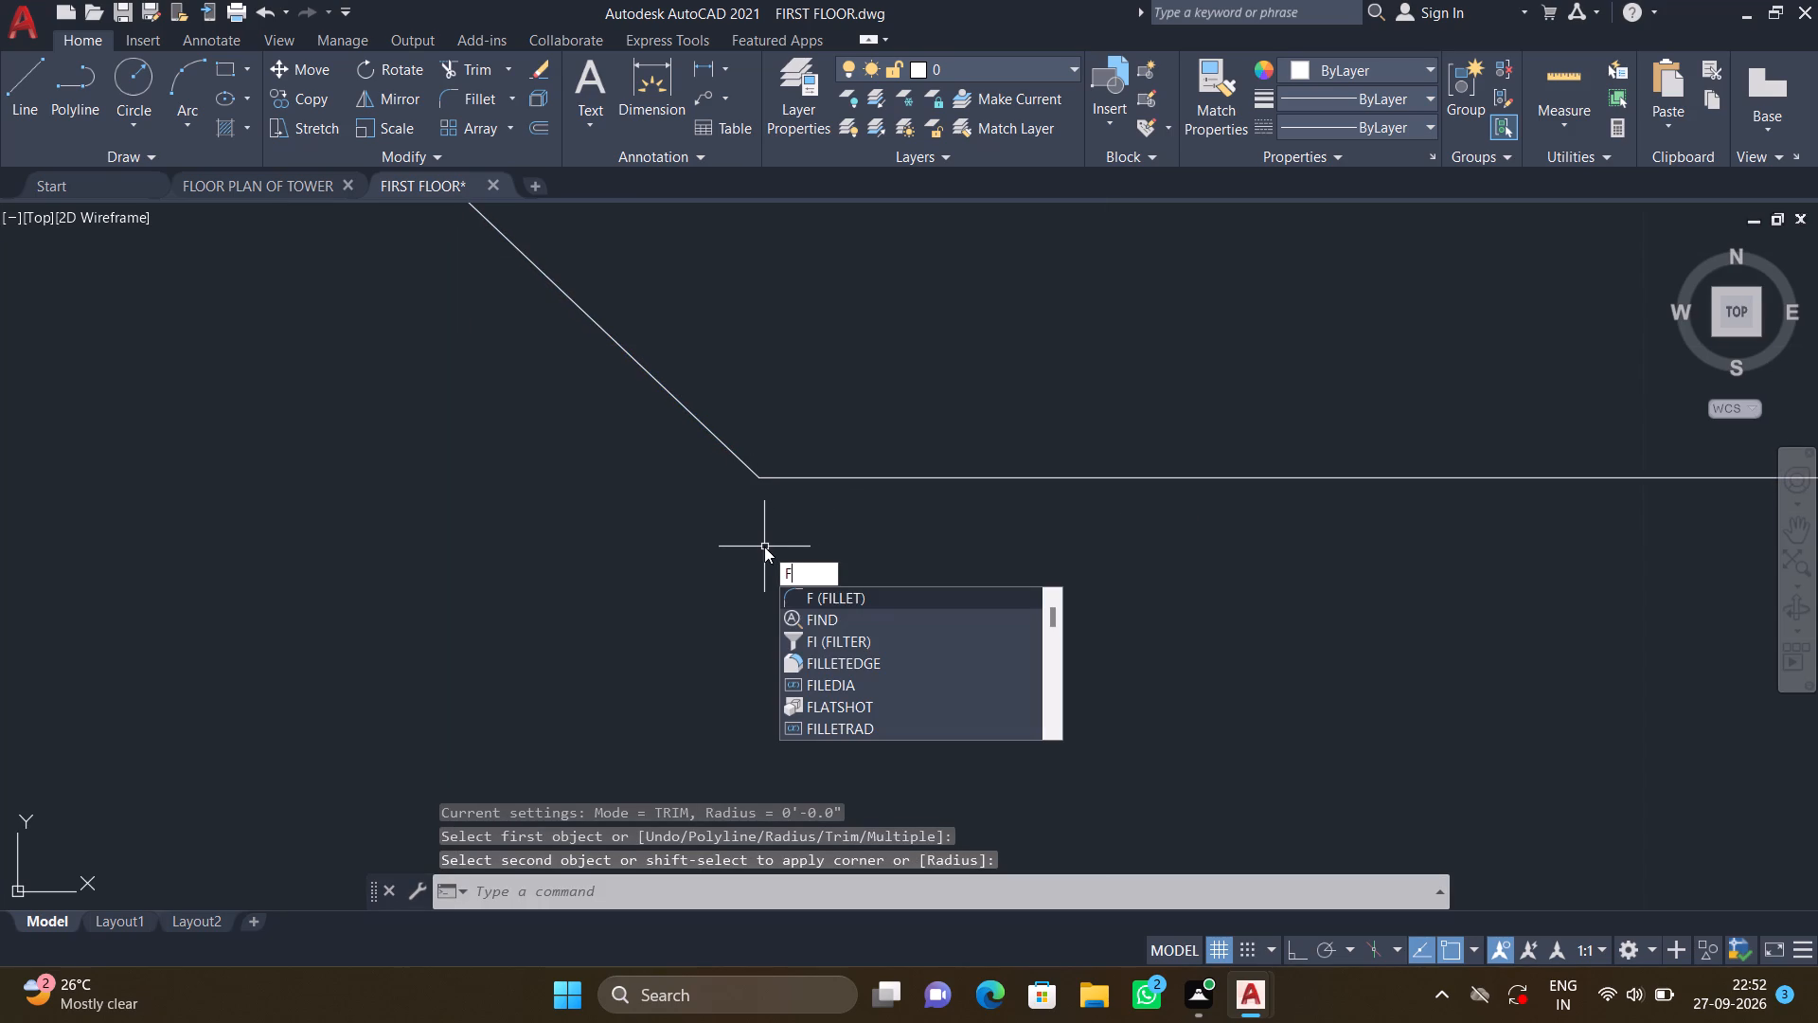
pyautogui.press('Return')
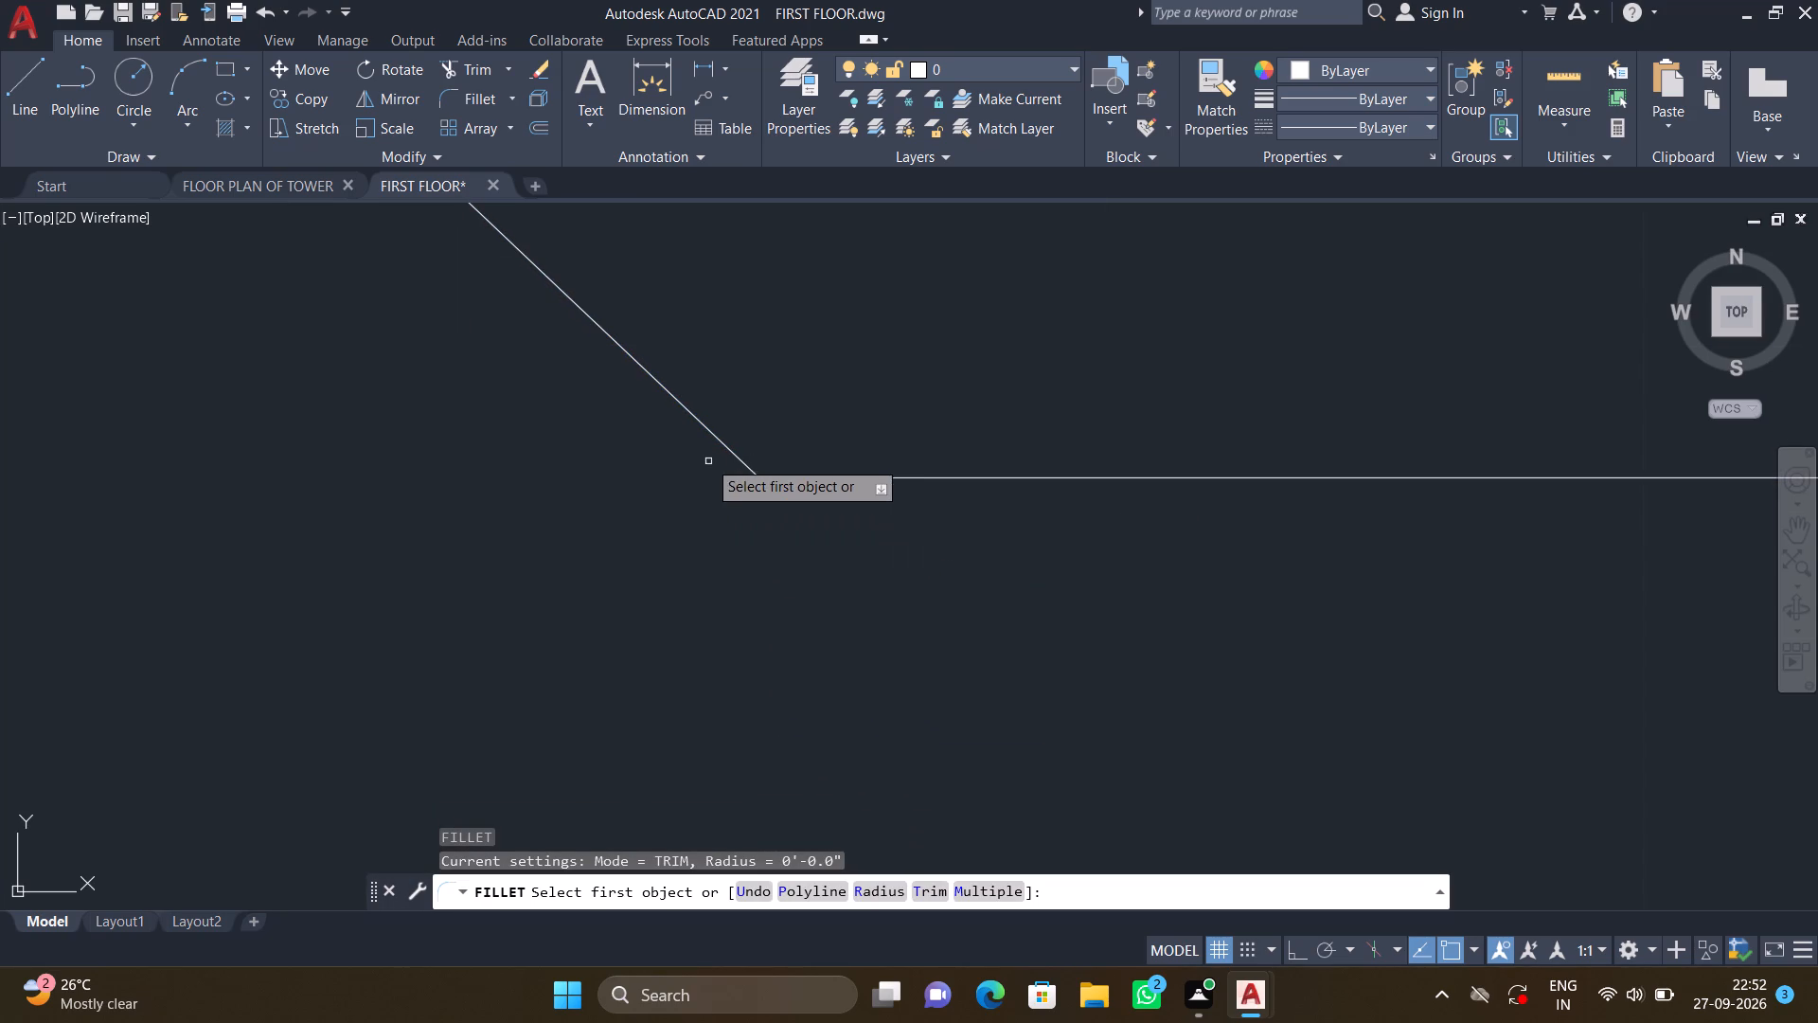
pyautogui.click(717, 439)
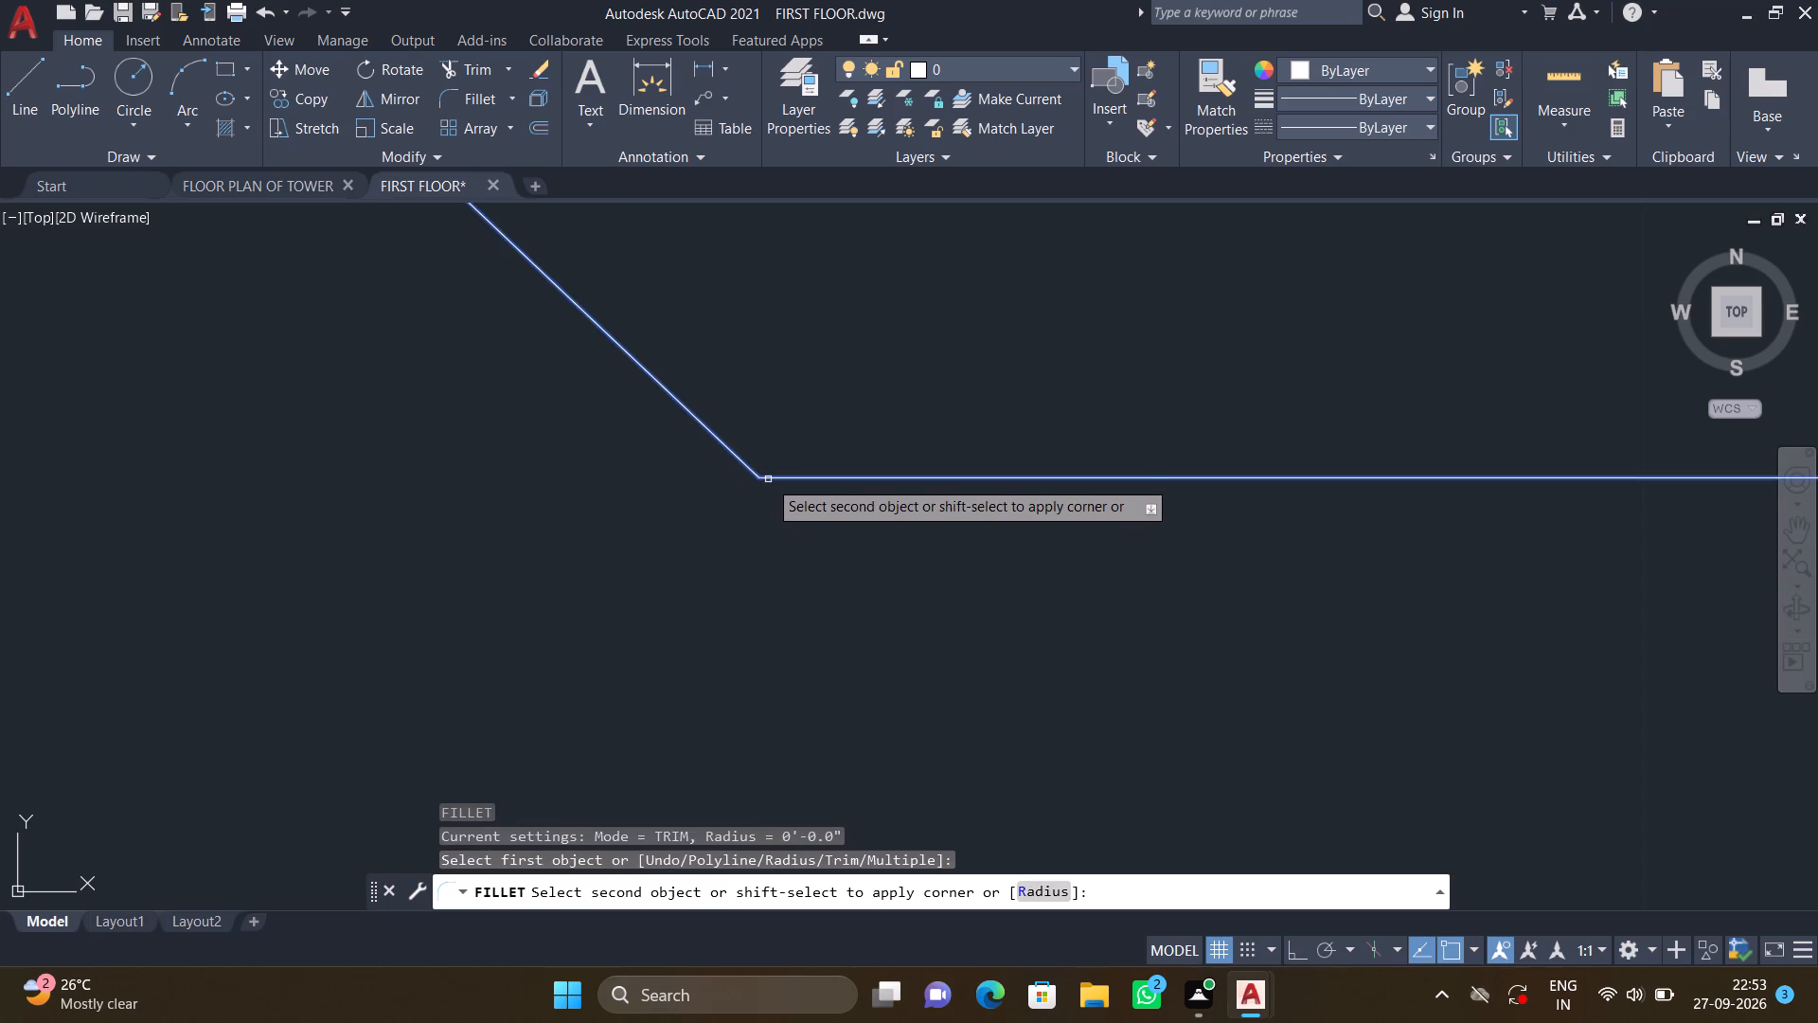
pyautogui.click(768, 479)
# Fillet the left corner diagonal and the horizontal counter line with a 1' radius.
pyautogui.scroll(4, 755, 478)
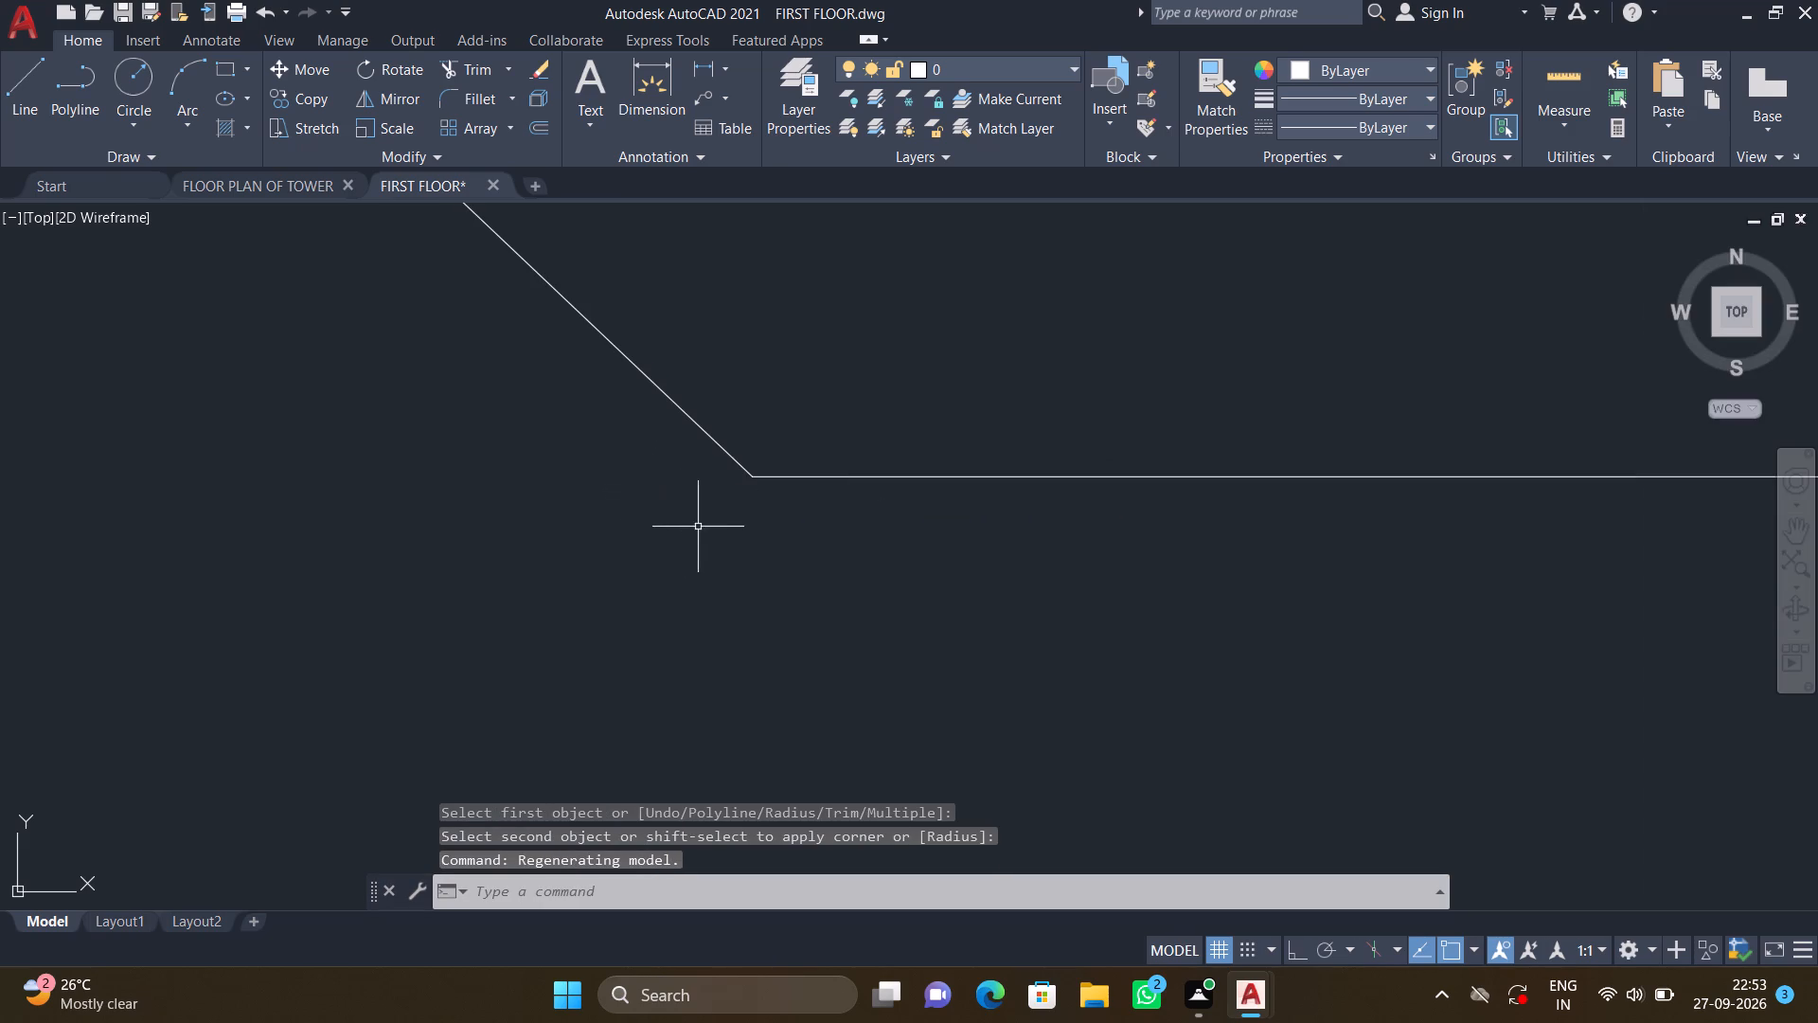
pyautogui.press('f')
pyautogui.press('Return')
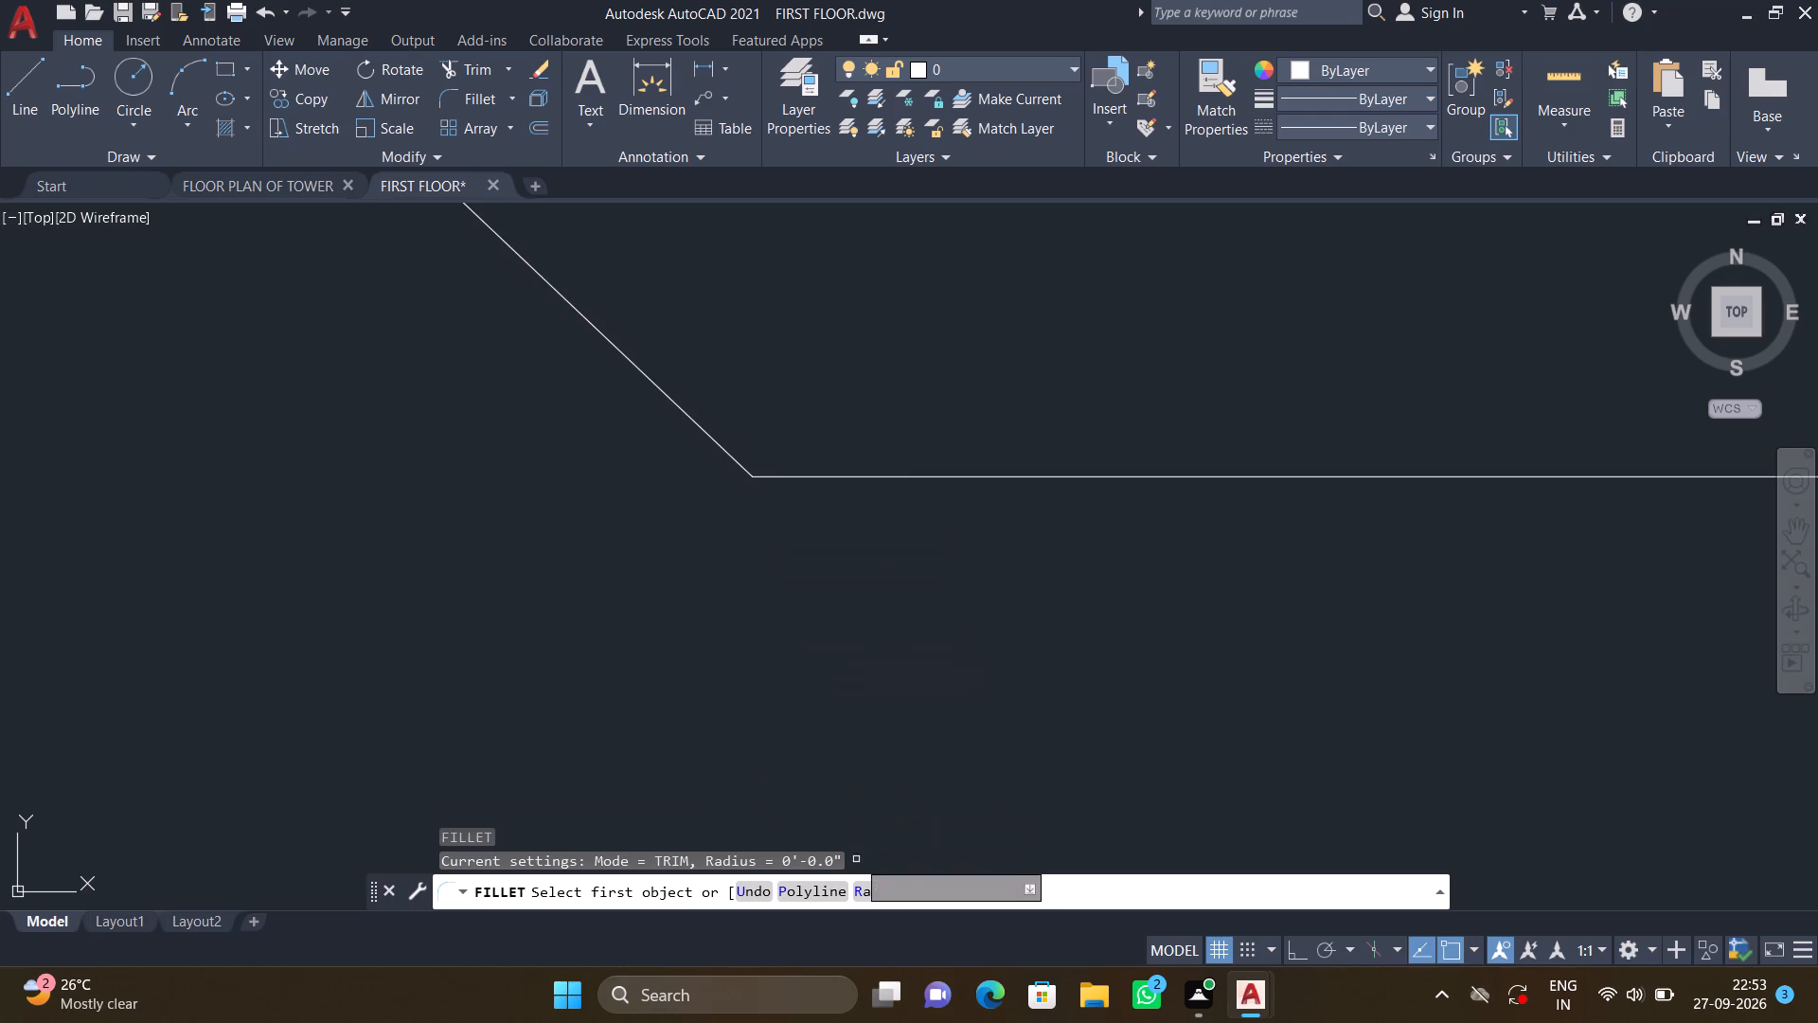
pyautogui.click(866, 885)
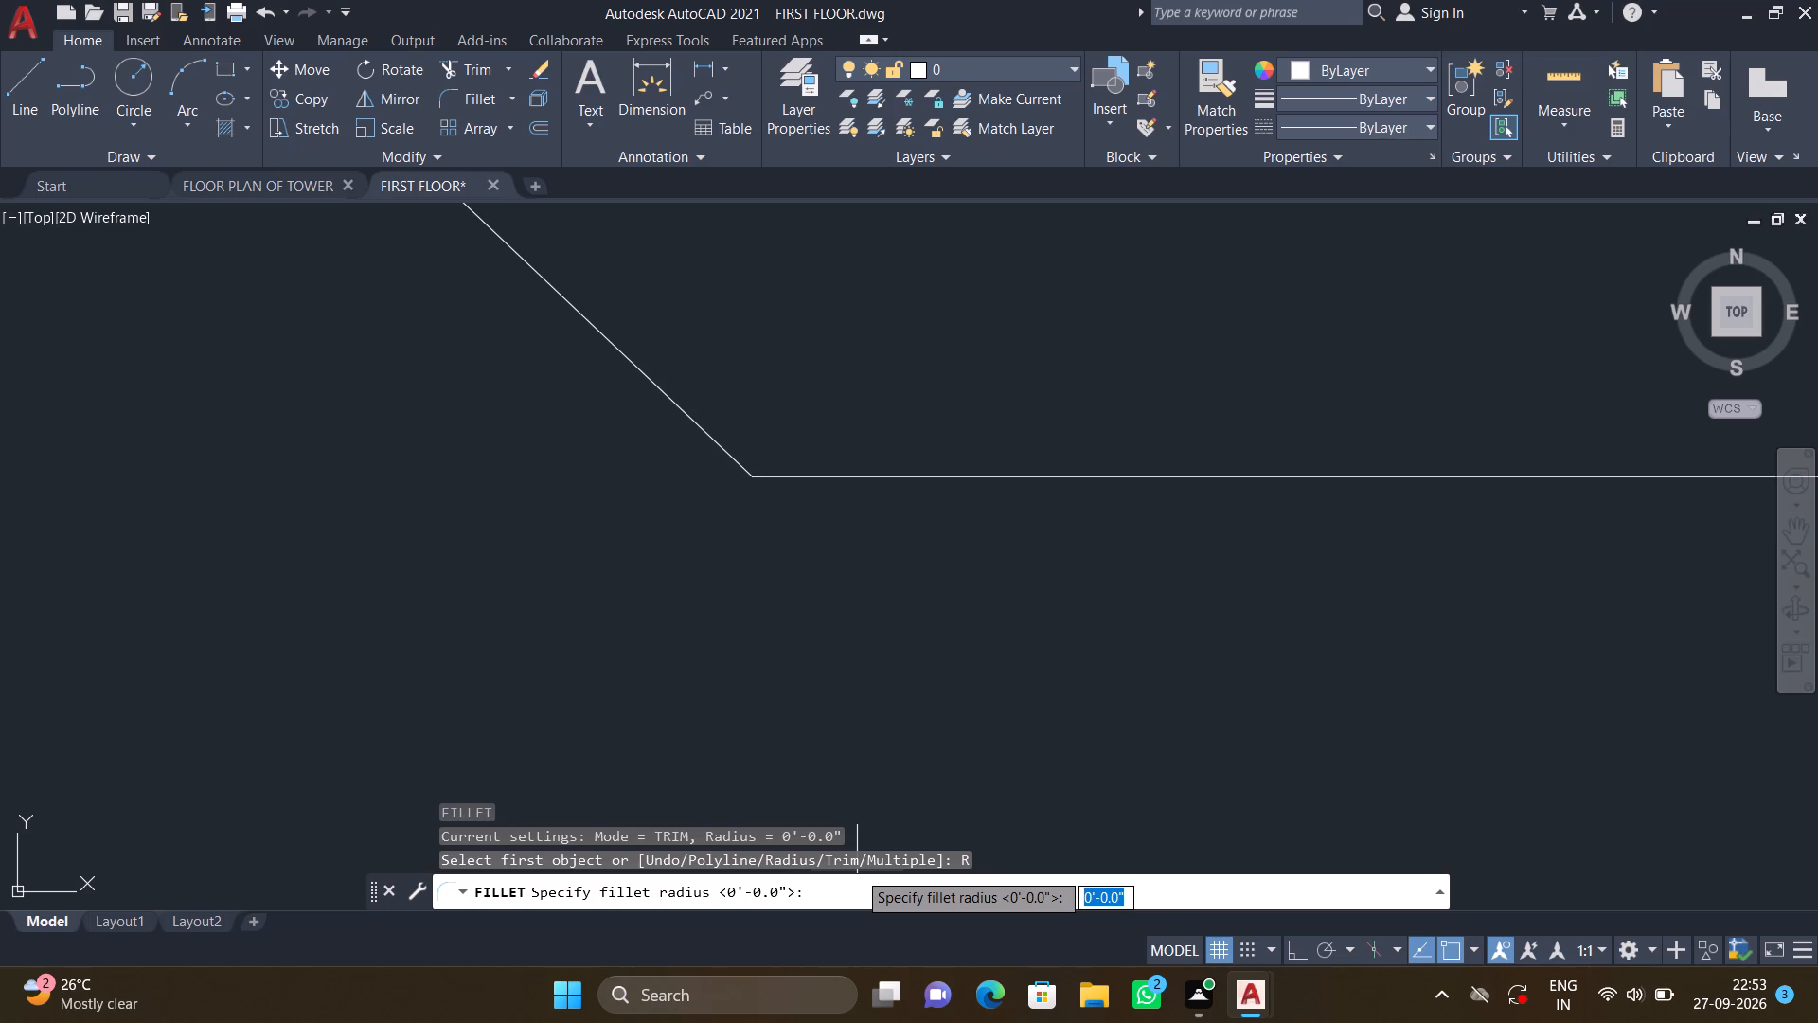
pyautogui.write("1'")
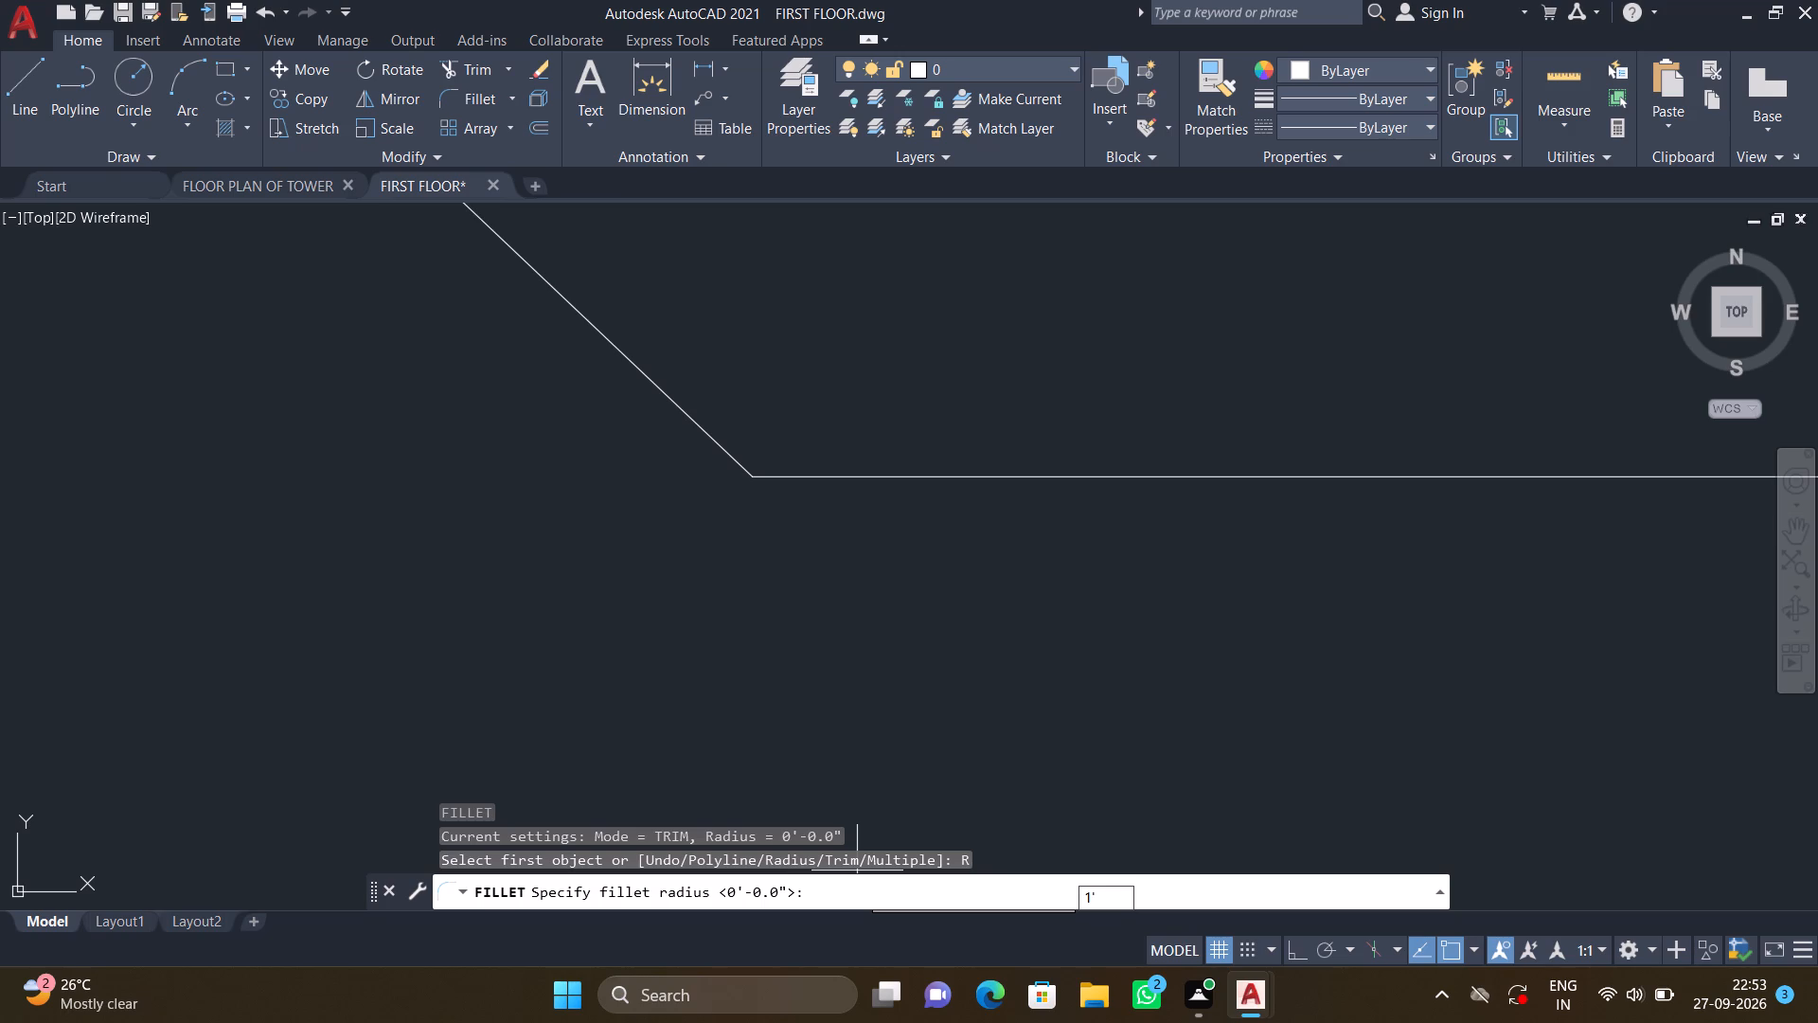
pyautogui.press('Return')
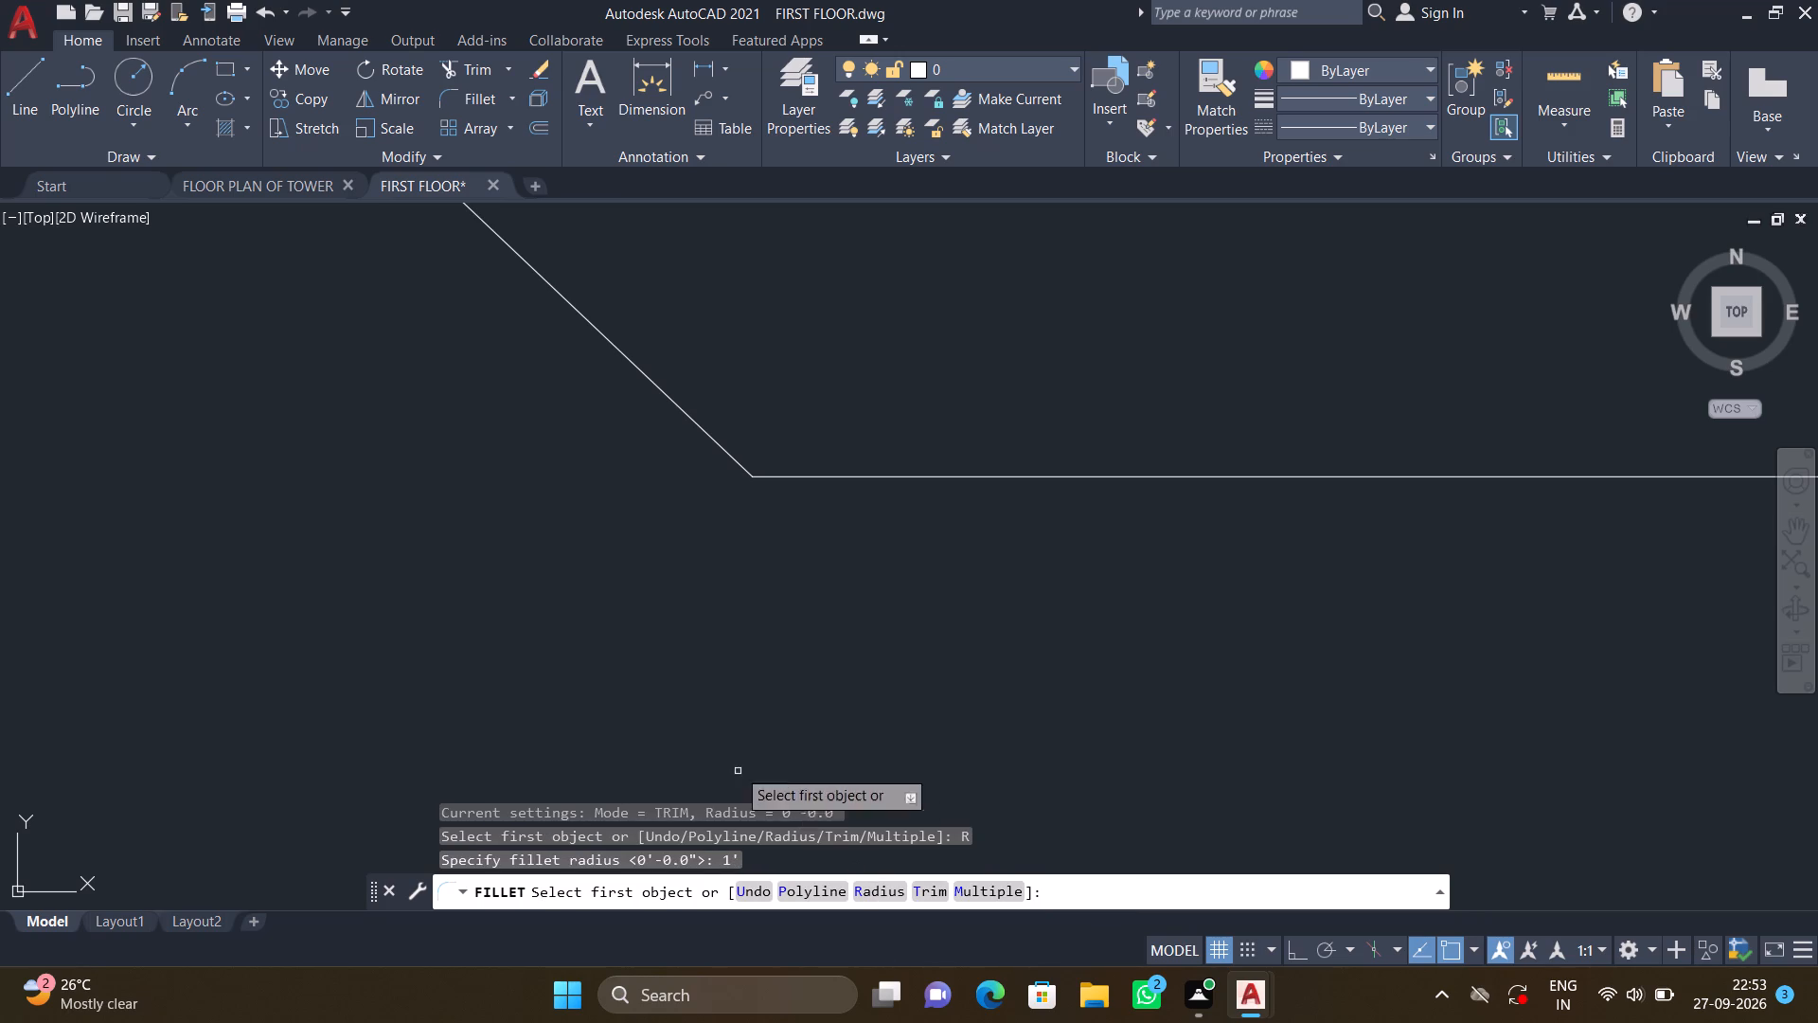
pyautogui.click(715, 442)
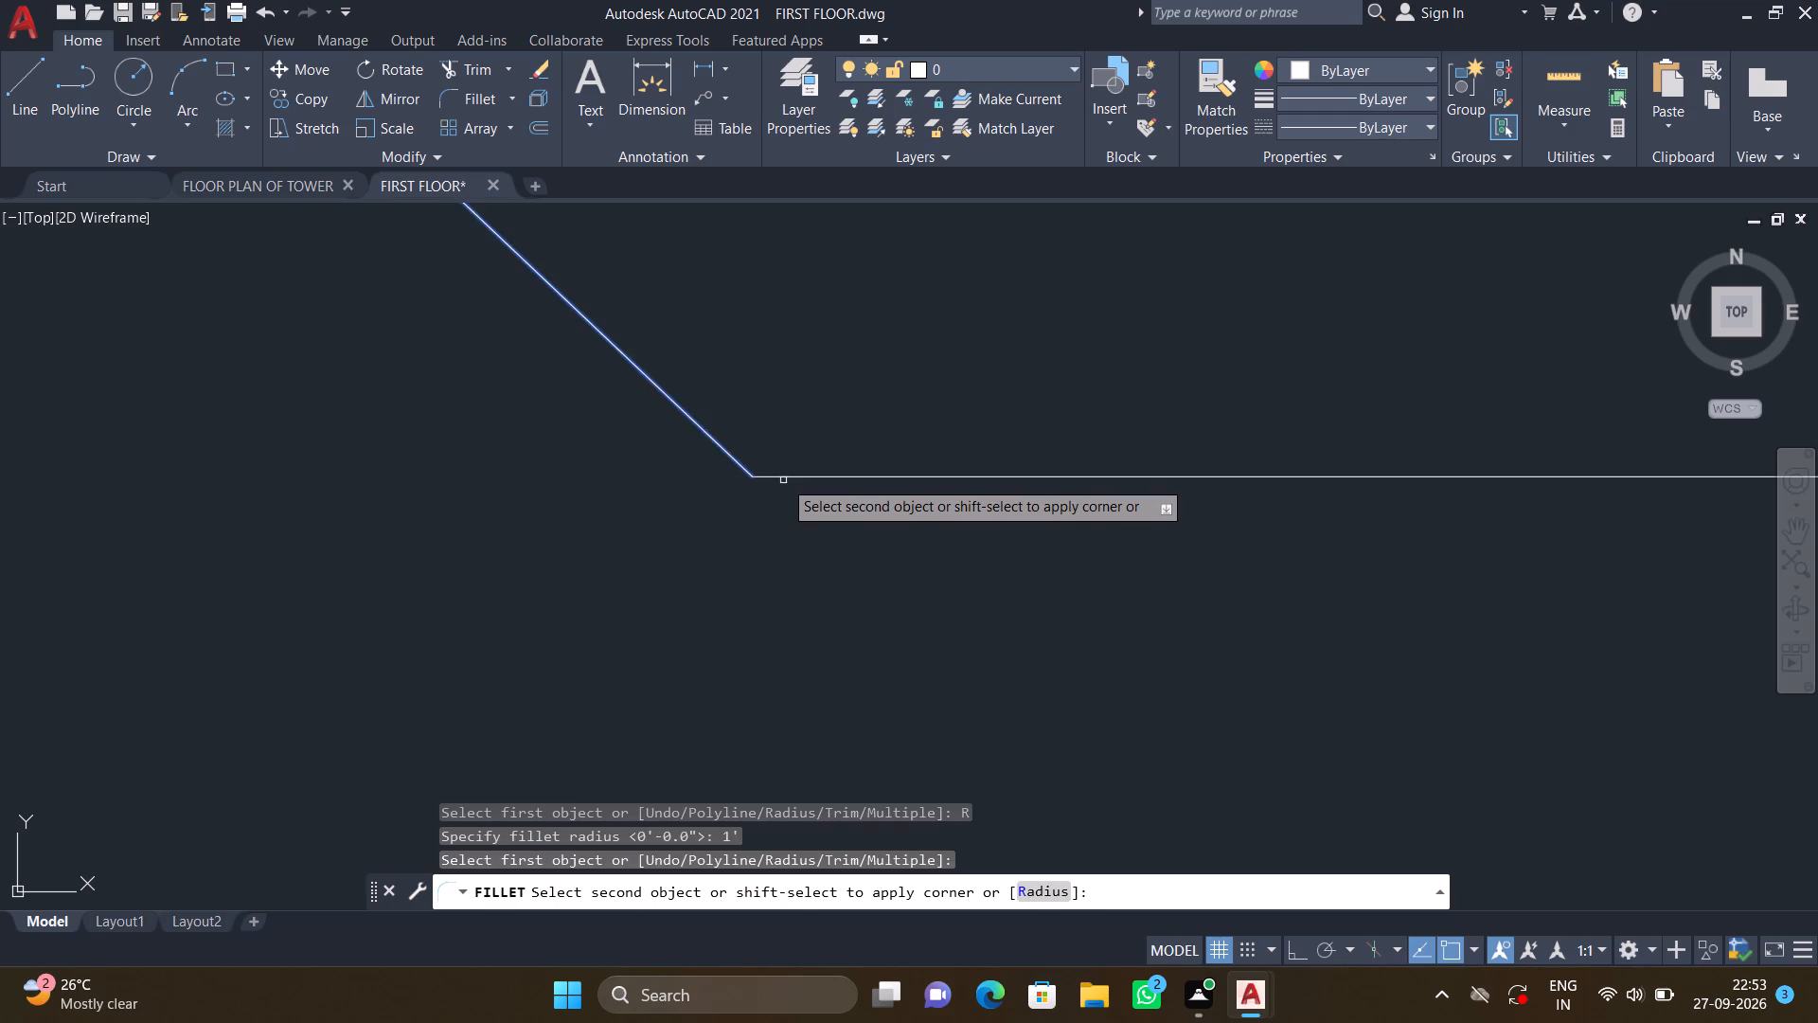
pyautogui.click(782, 477)
pyautogui.press('Escape')
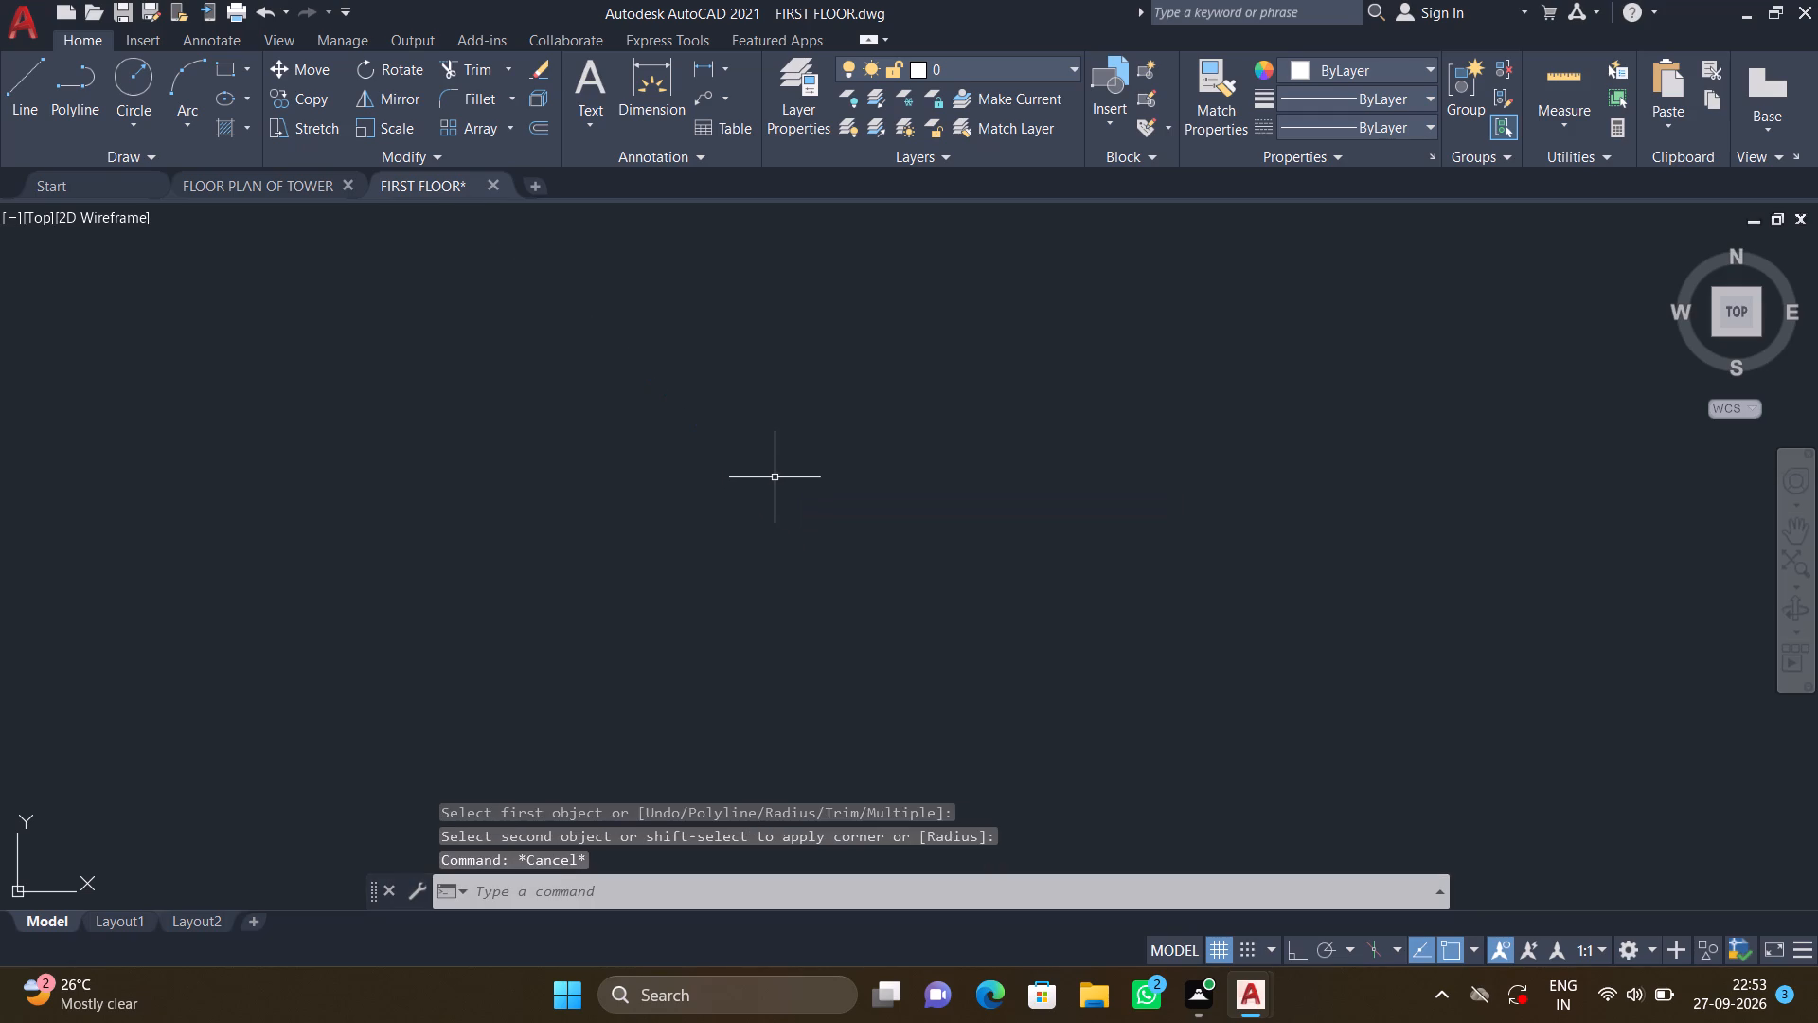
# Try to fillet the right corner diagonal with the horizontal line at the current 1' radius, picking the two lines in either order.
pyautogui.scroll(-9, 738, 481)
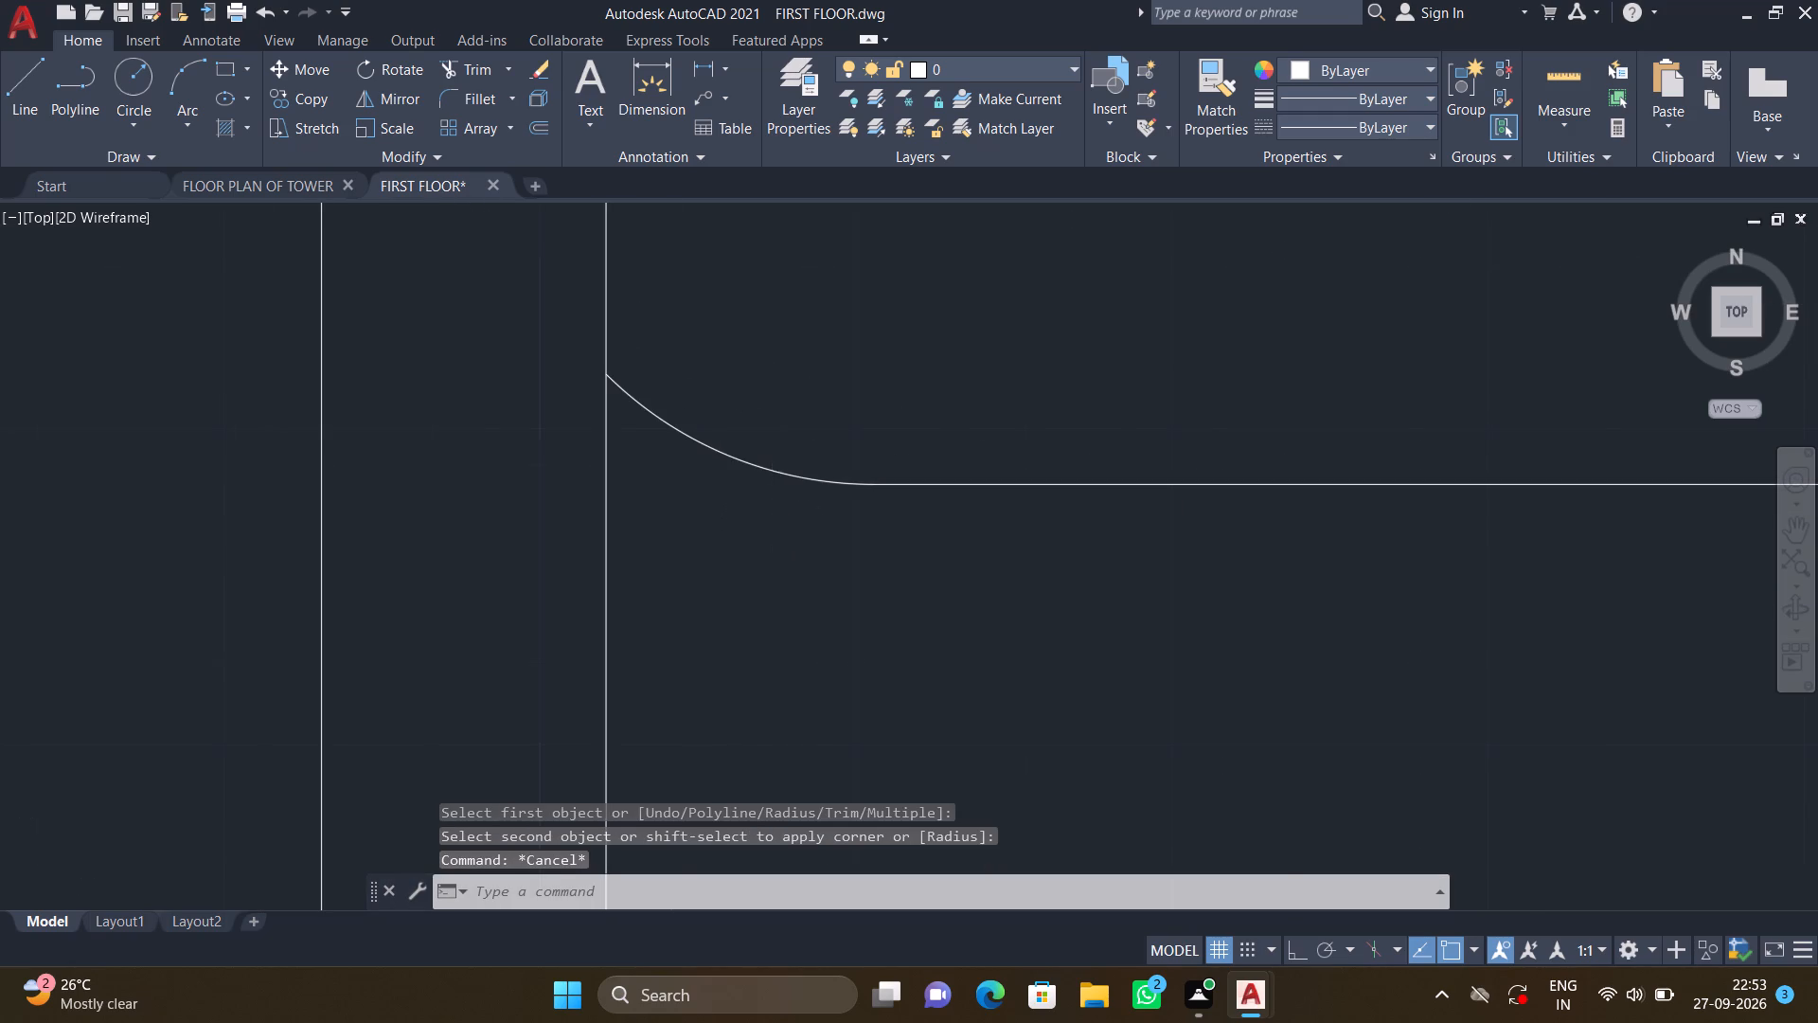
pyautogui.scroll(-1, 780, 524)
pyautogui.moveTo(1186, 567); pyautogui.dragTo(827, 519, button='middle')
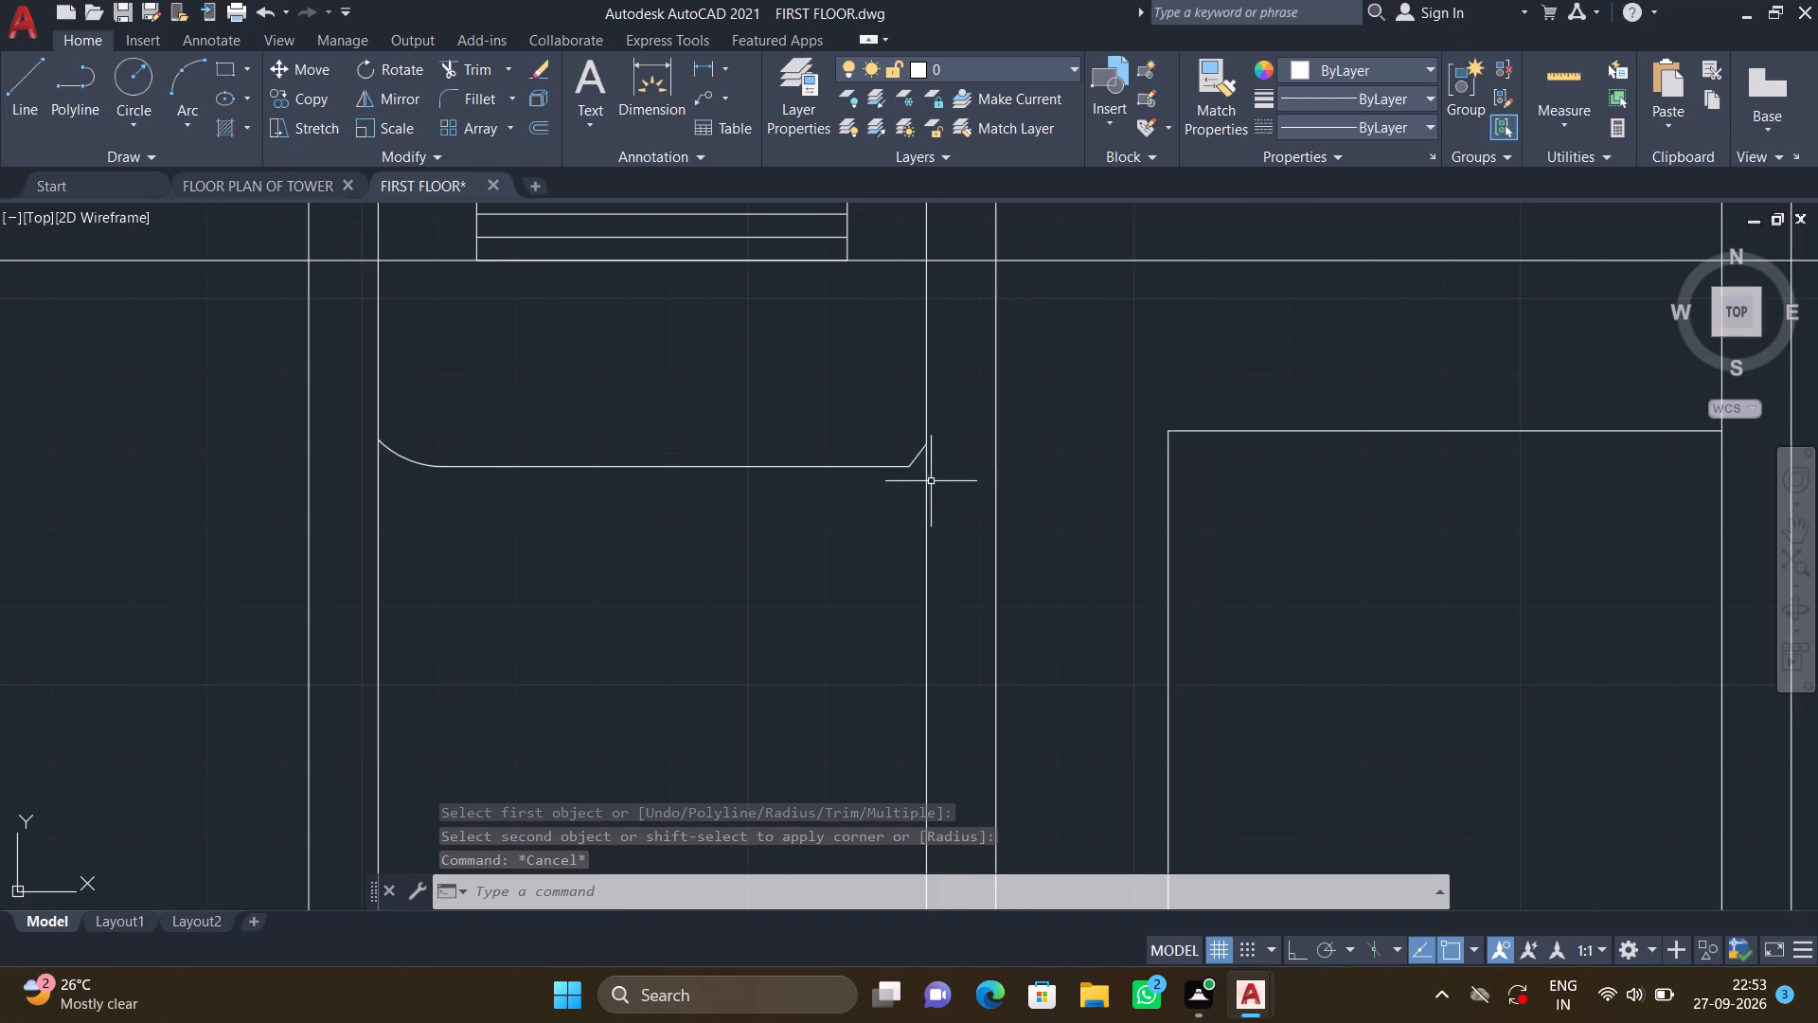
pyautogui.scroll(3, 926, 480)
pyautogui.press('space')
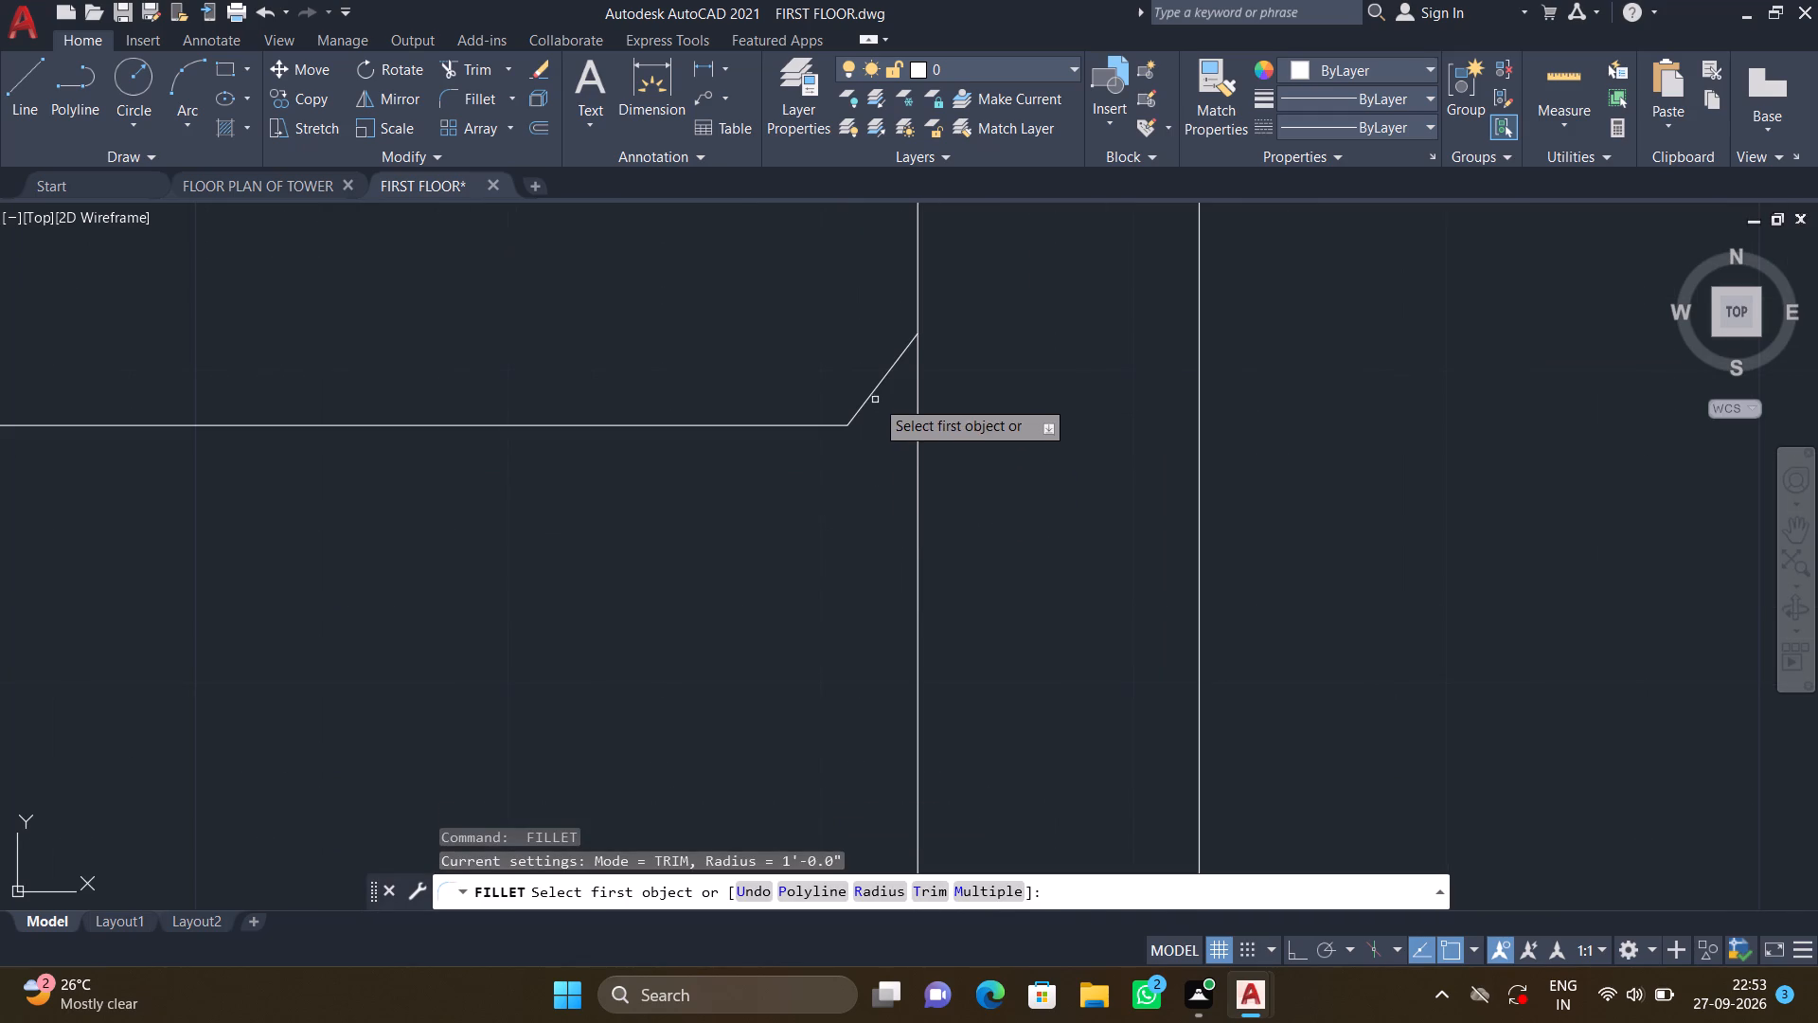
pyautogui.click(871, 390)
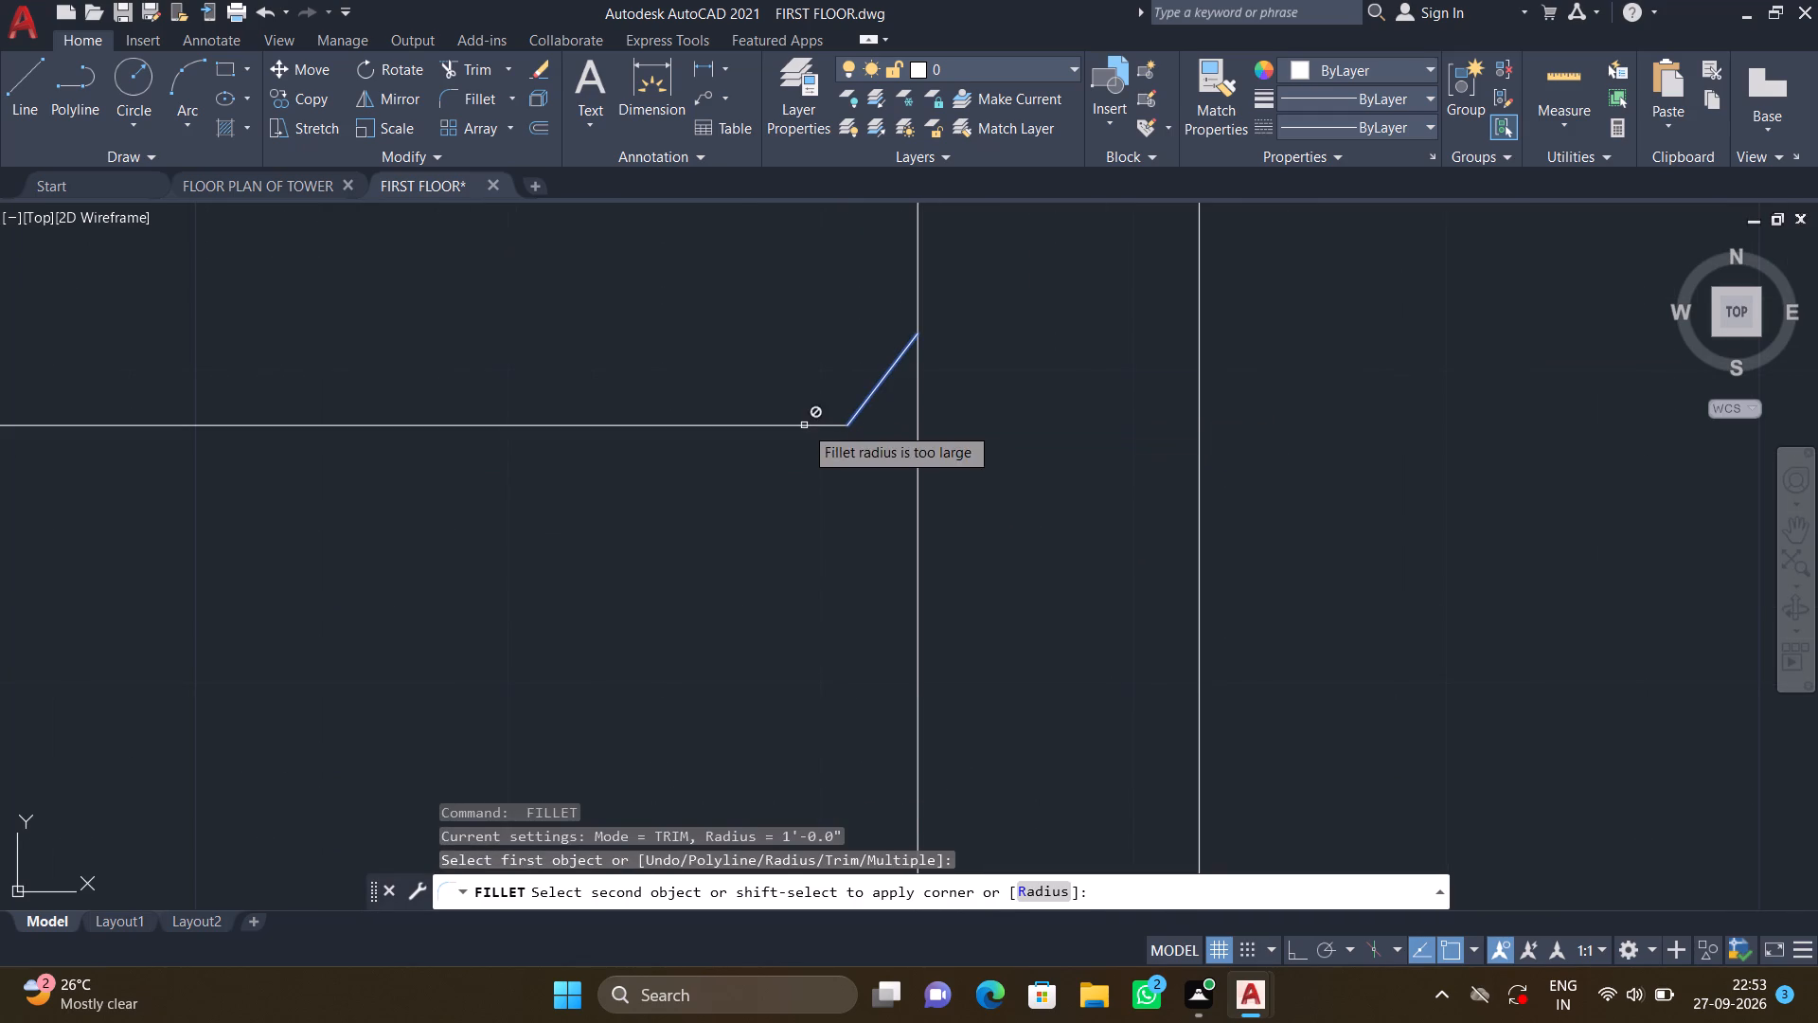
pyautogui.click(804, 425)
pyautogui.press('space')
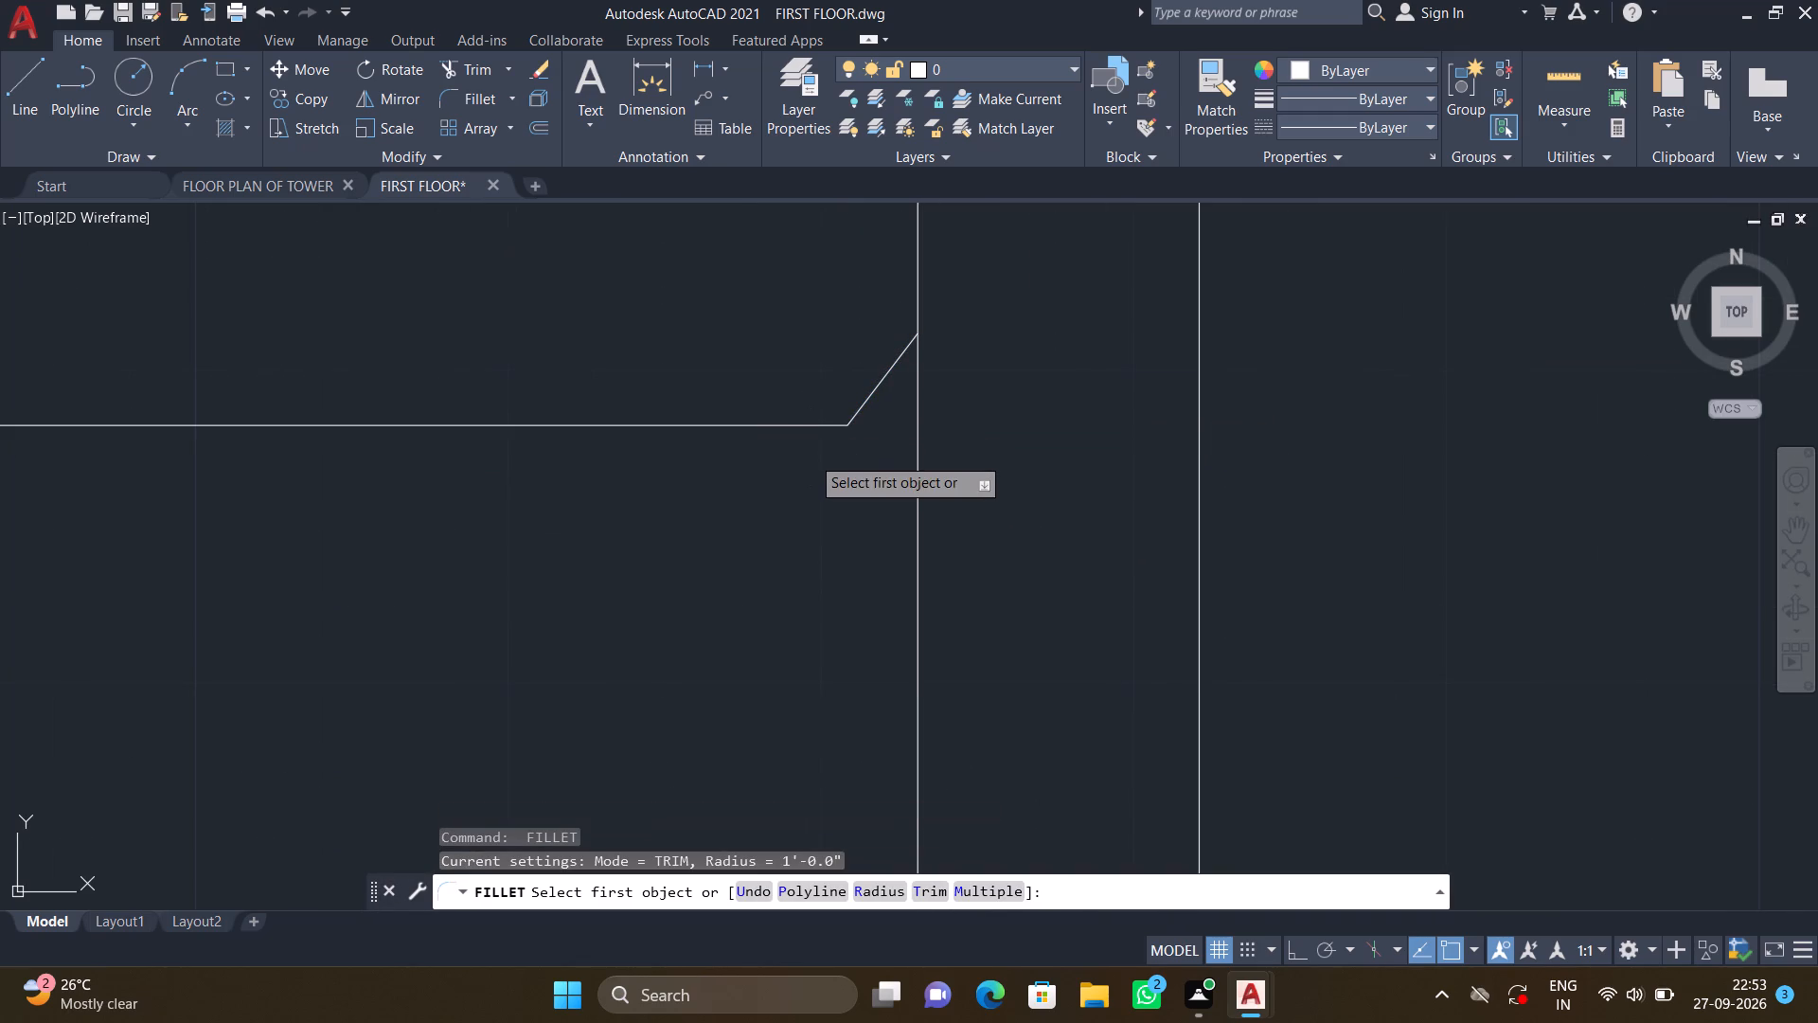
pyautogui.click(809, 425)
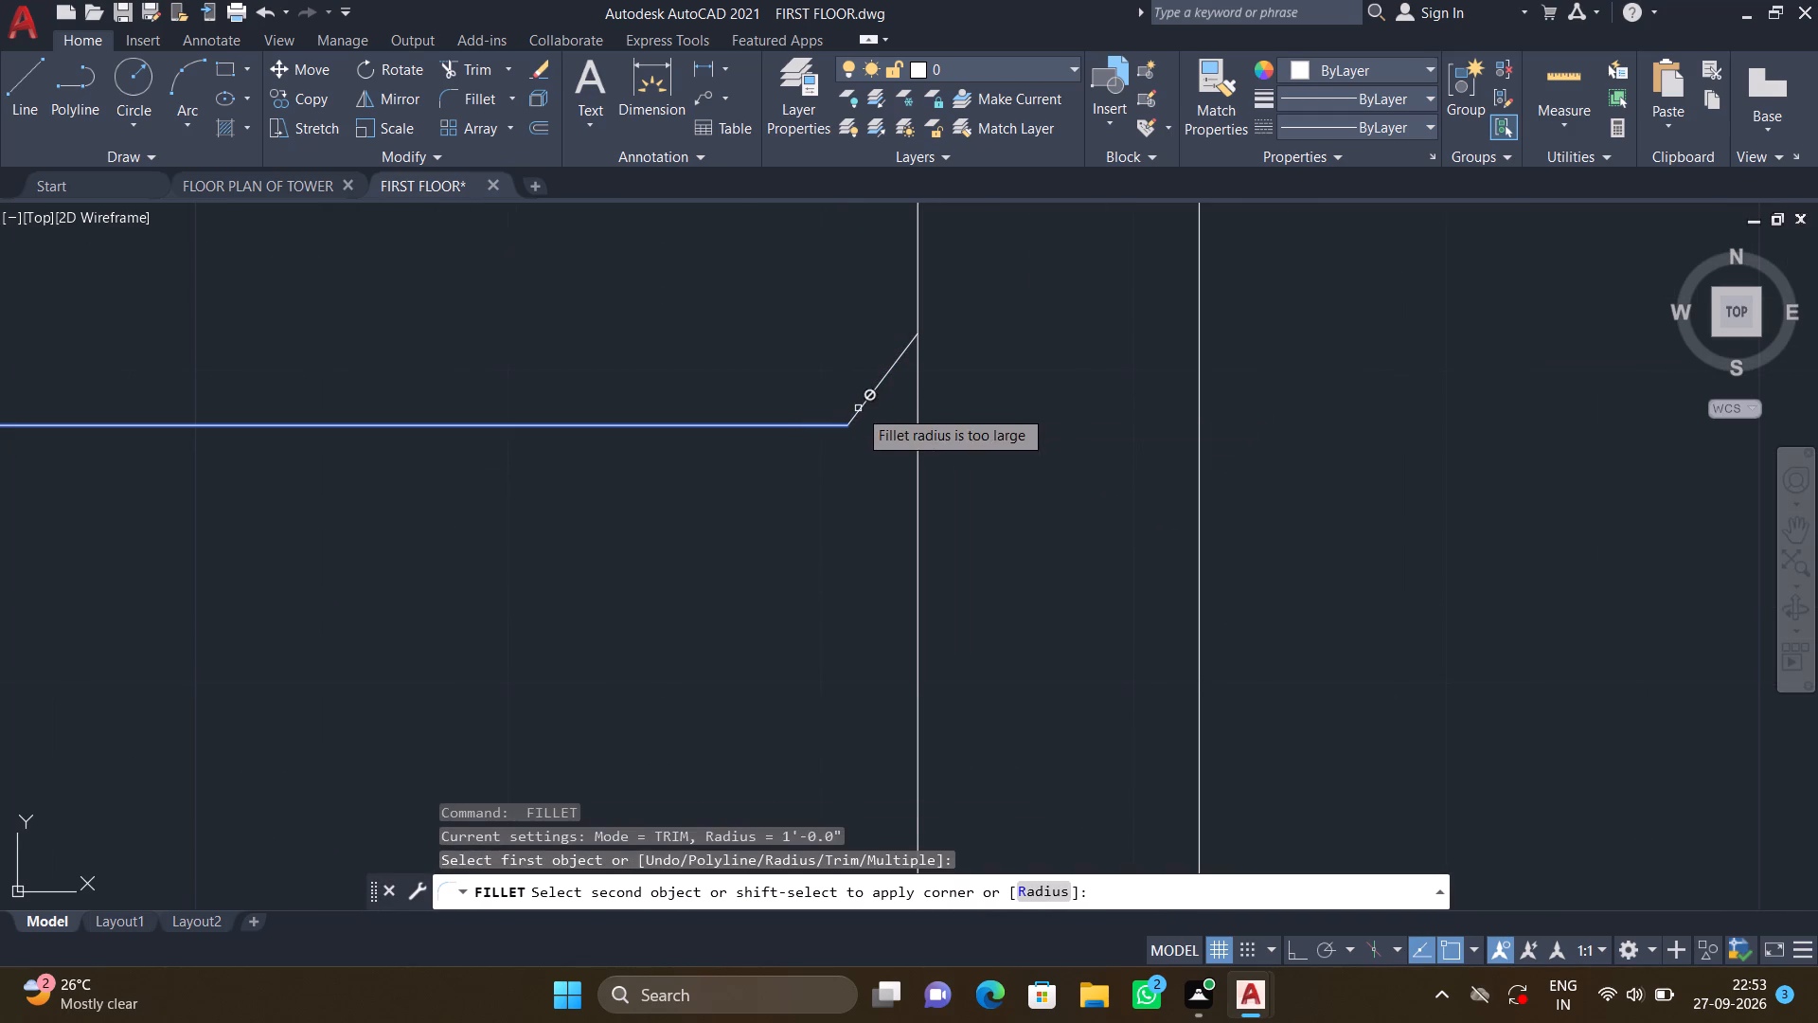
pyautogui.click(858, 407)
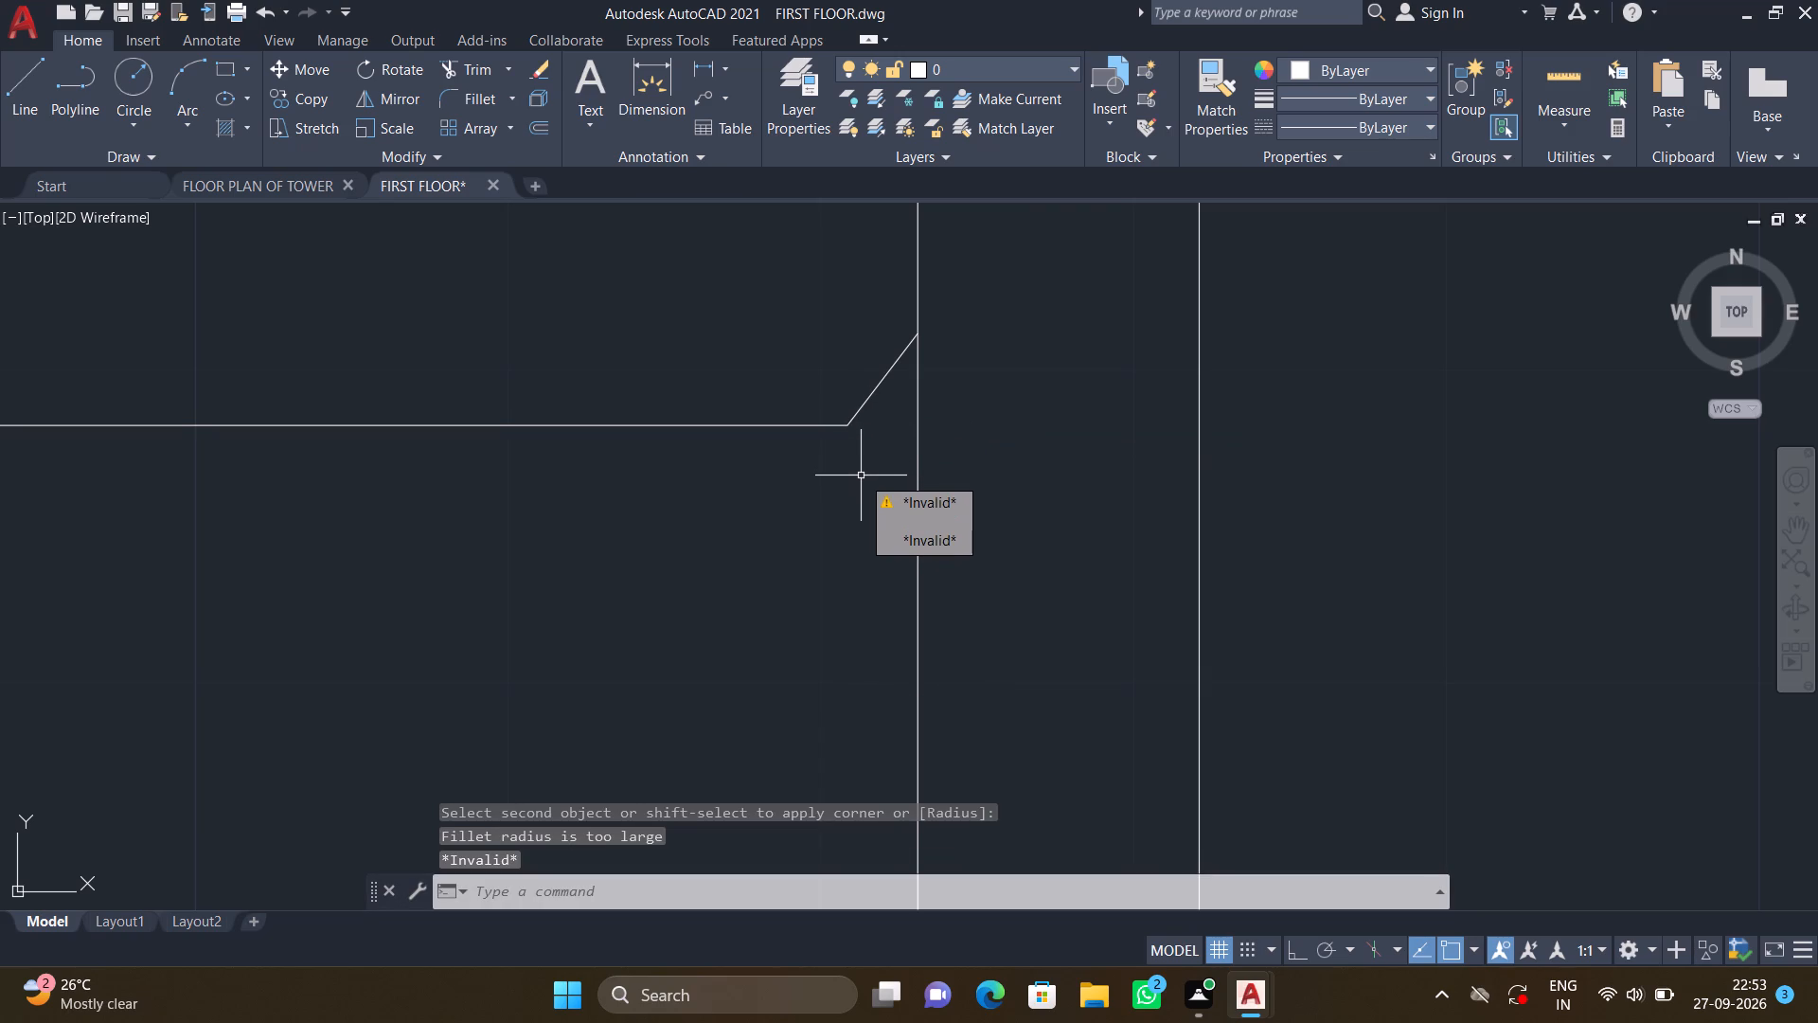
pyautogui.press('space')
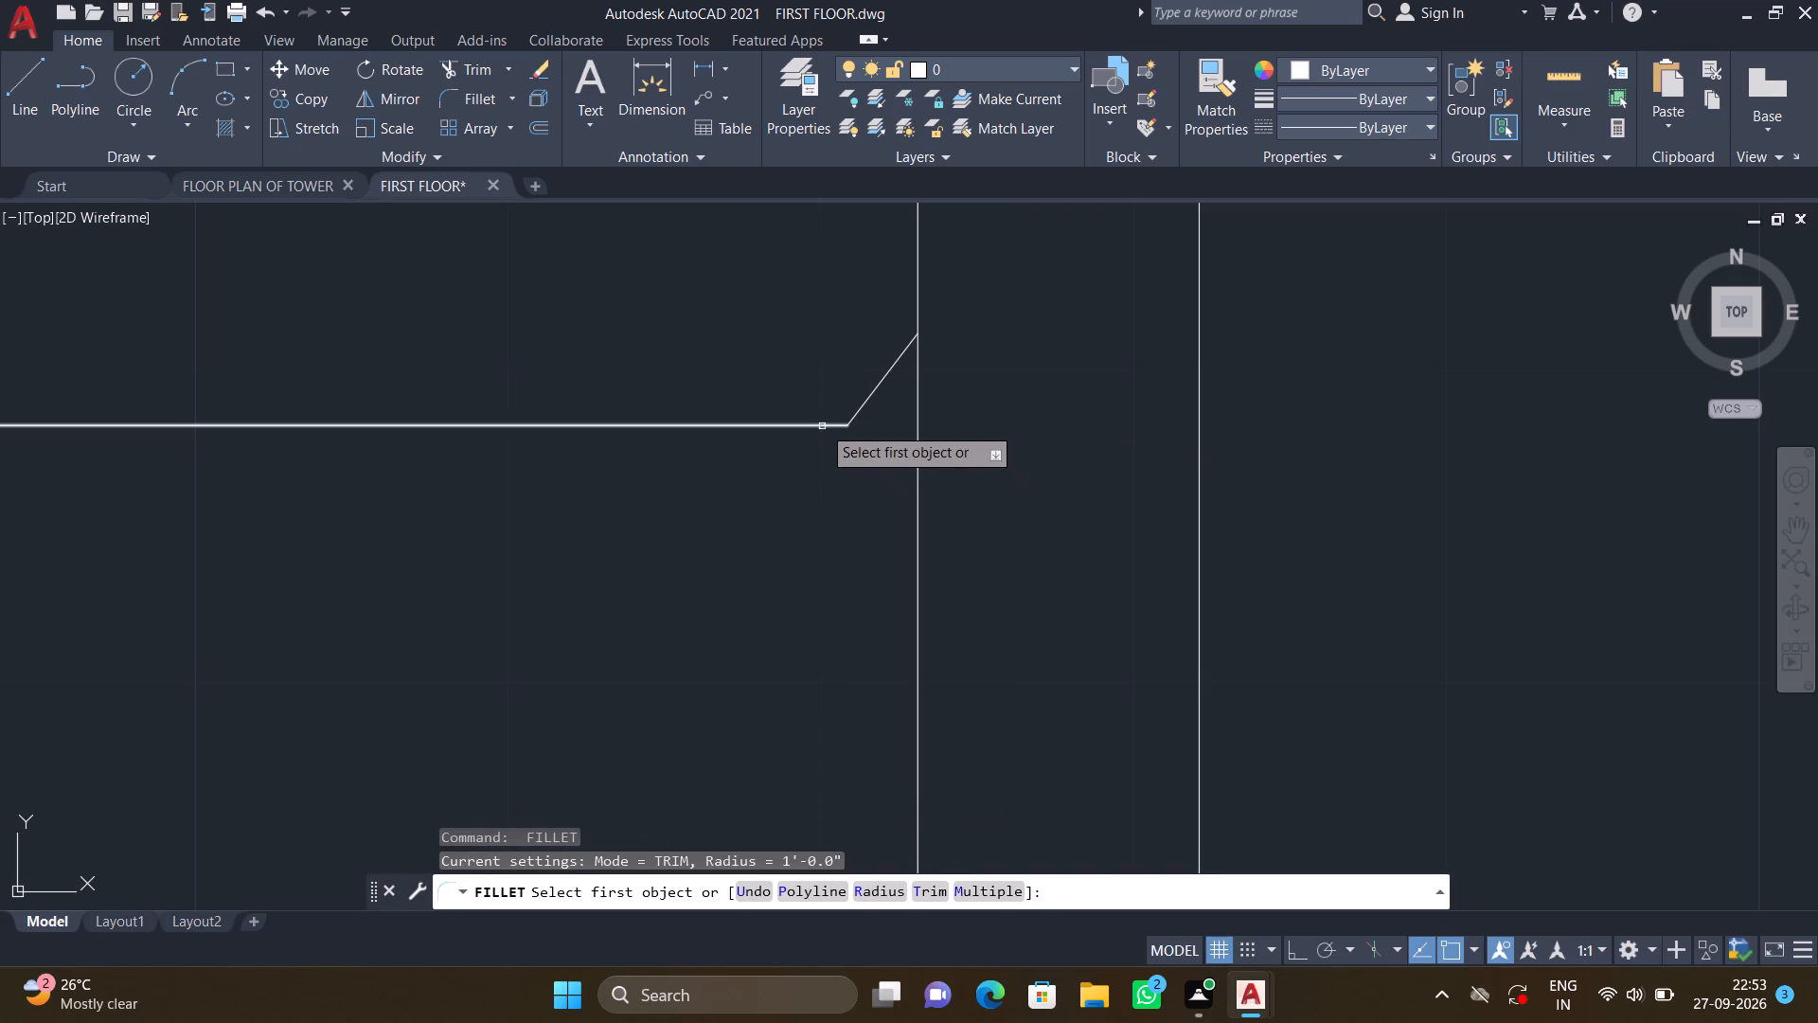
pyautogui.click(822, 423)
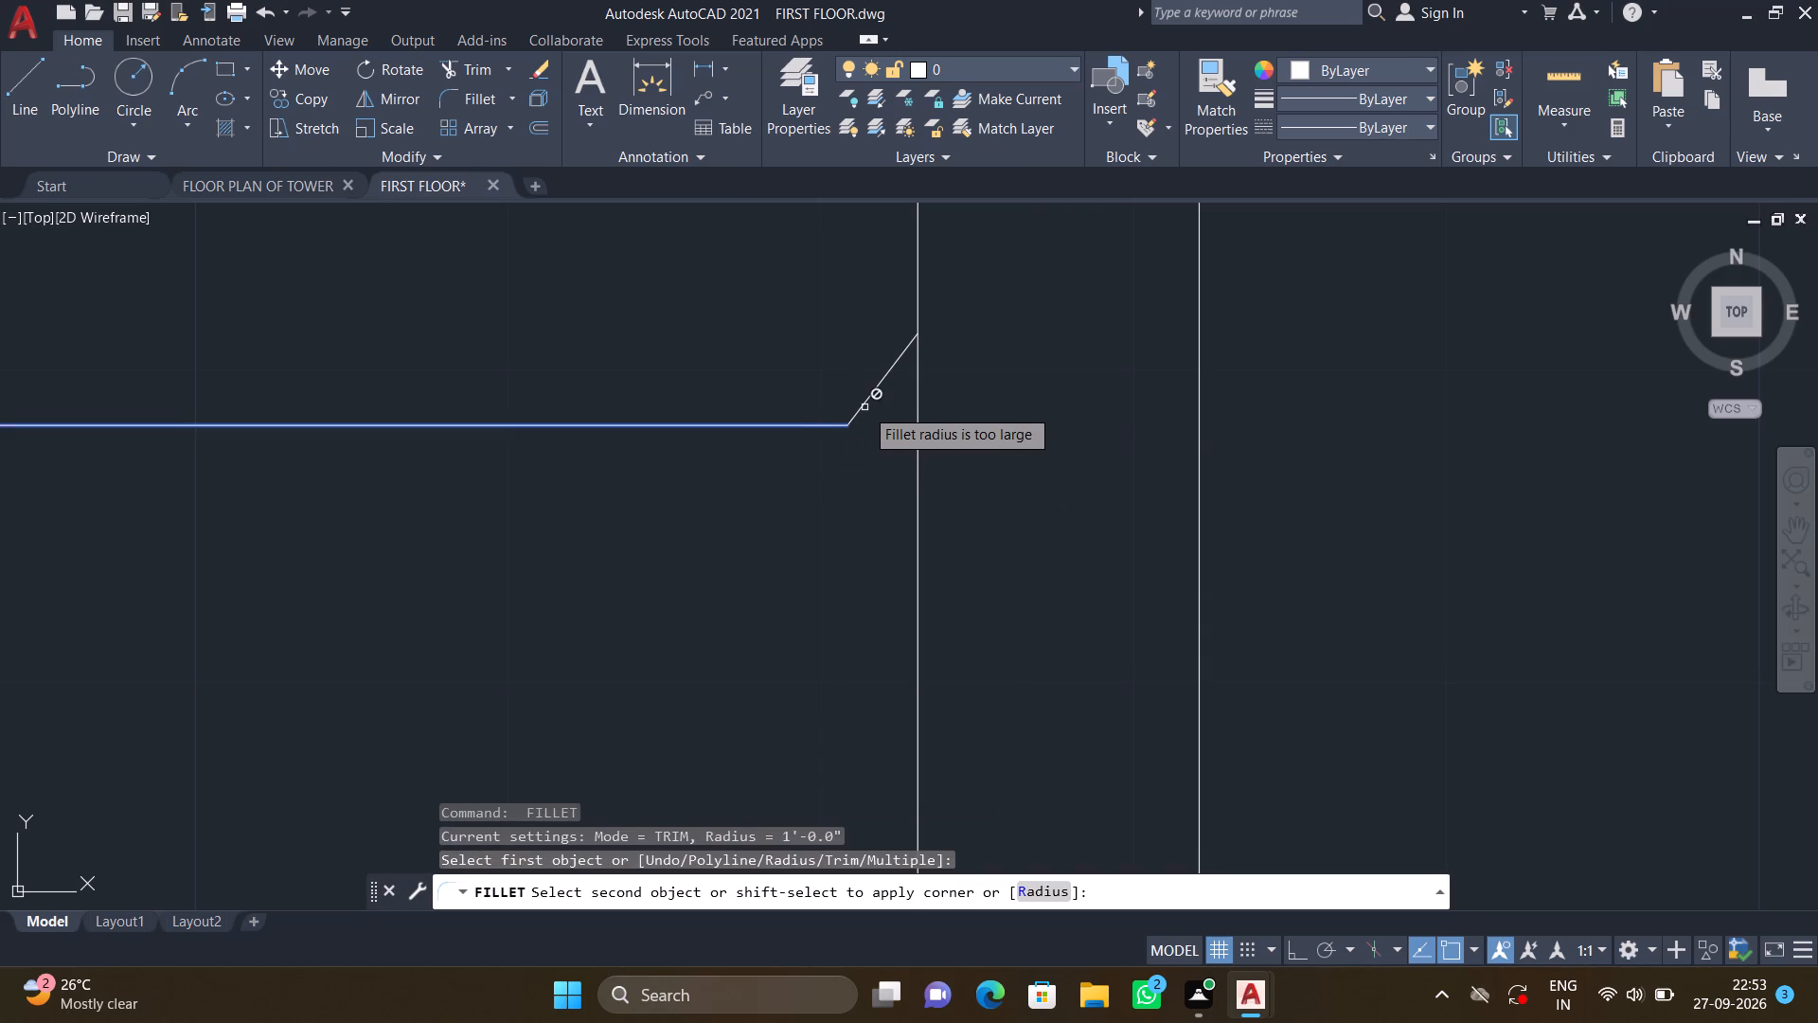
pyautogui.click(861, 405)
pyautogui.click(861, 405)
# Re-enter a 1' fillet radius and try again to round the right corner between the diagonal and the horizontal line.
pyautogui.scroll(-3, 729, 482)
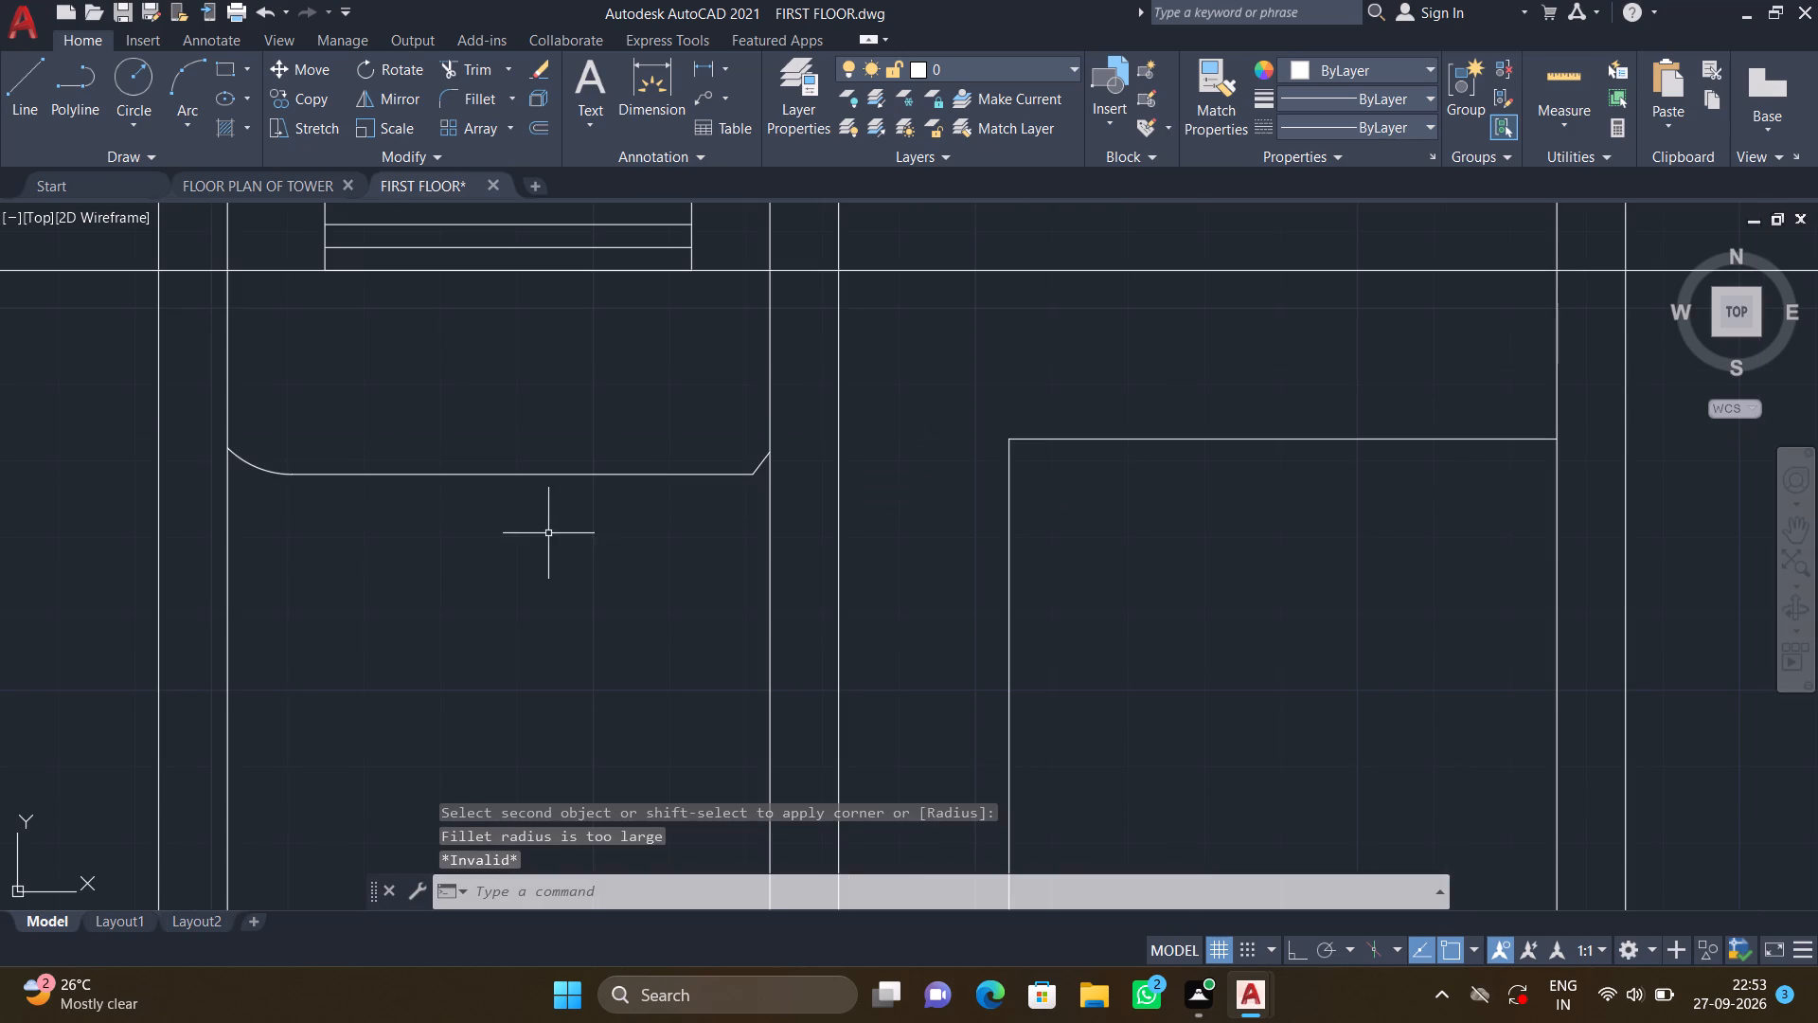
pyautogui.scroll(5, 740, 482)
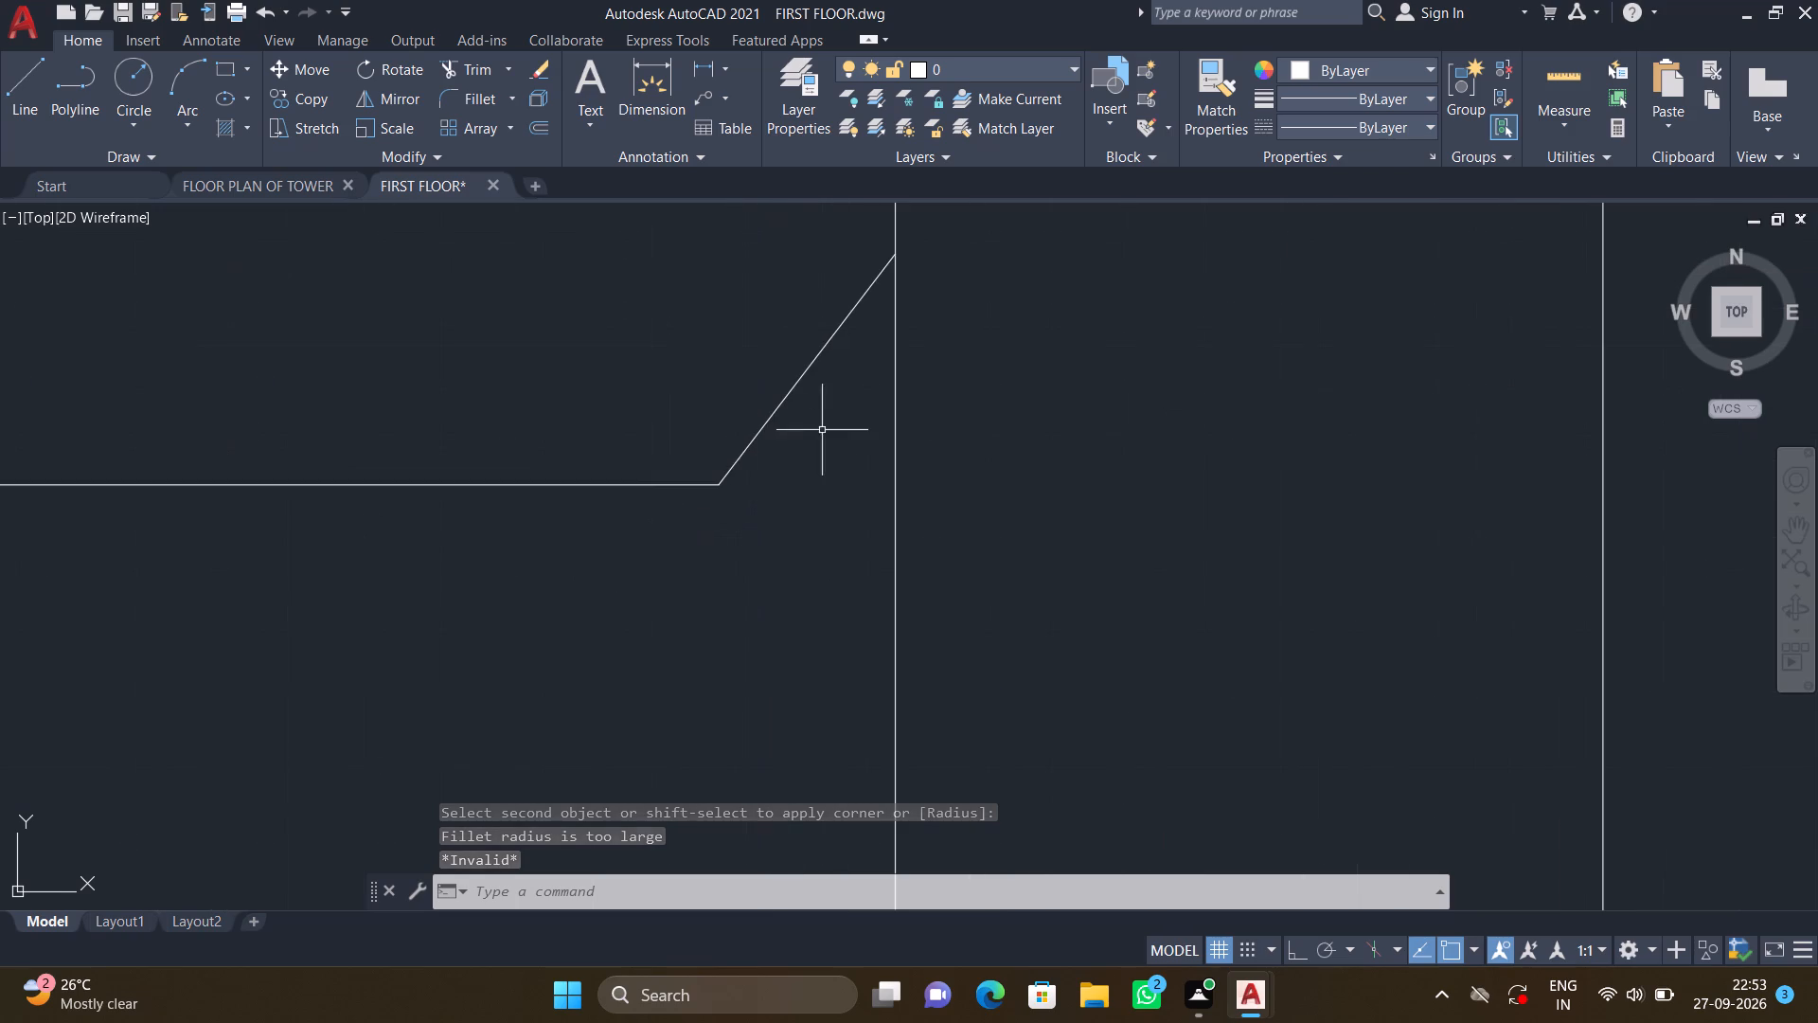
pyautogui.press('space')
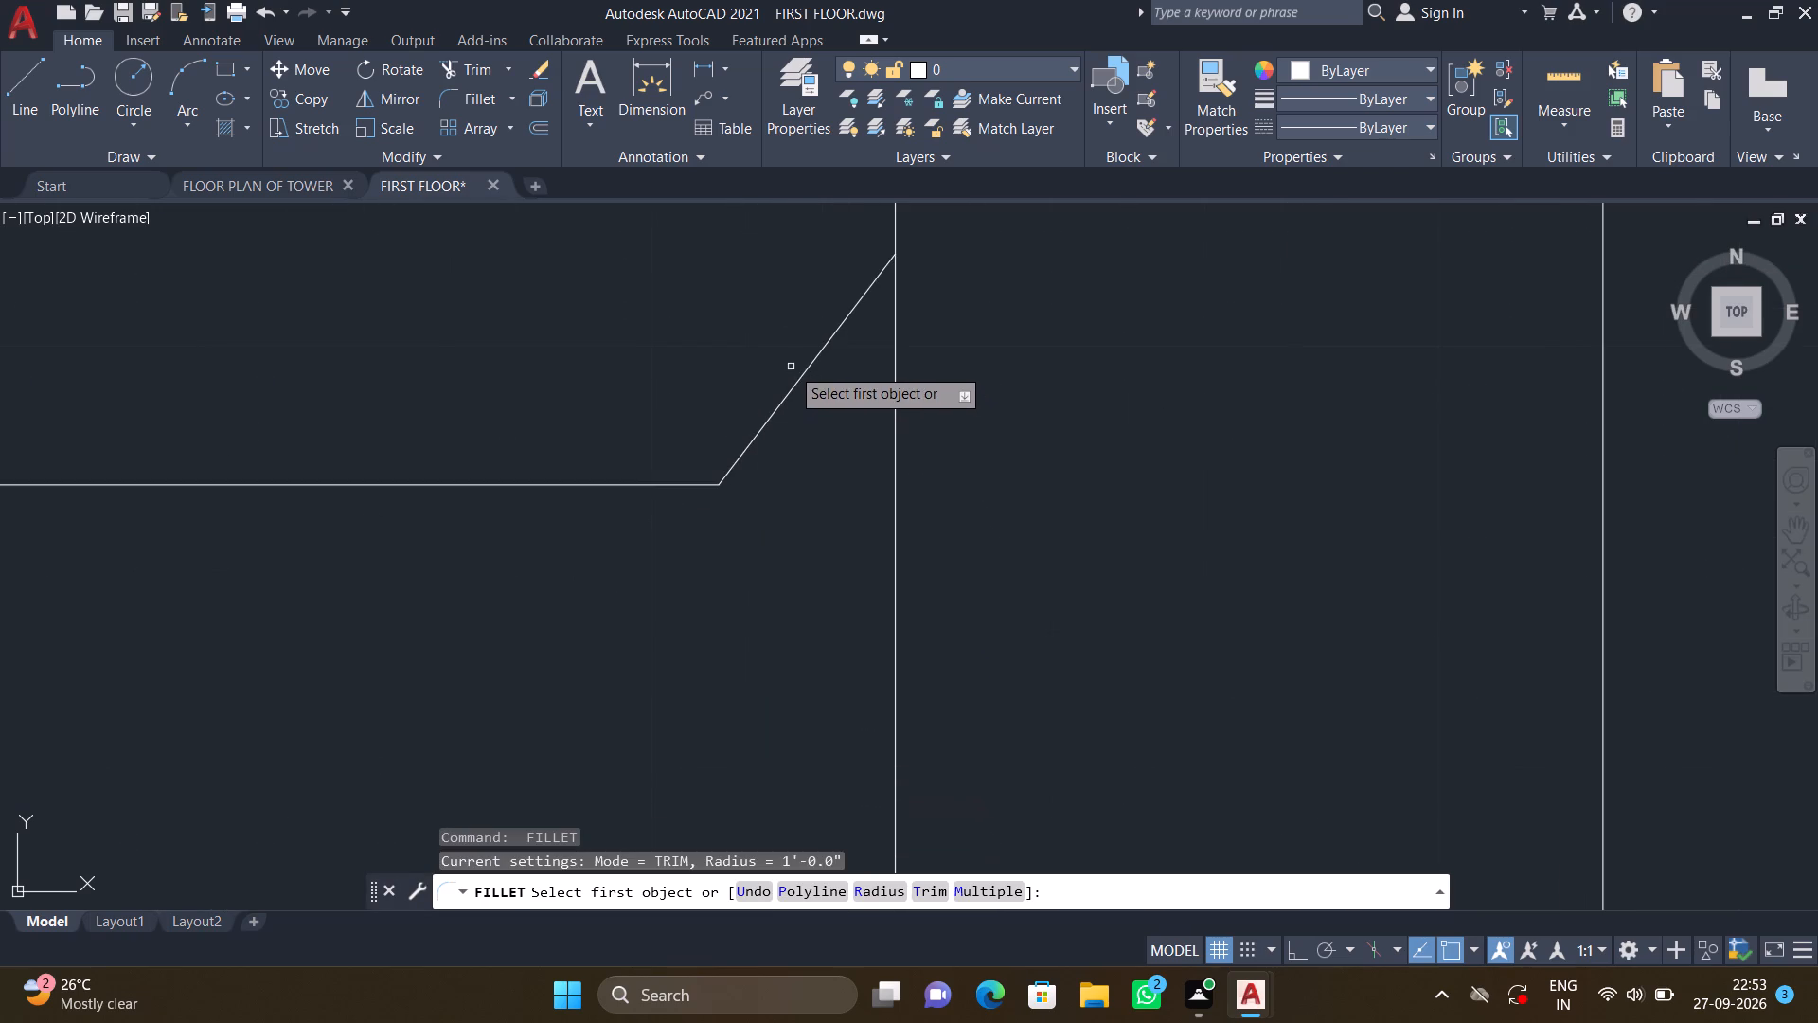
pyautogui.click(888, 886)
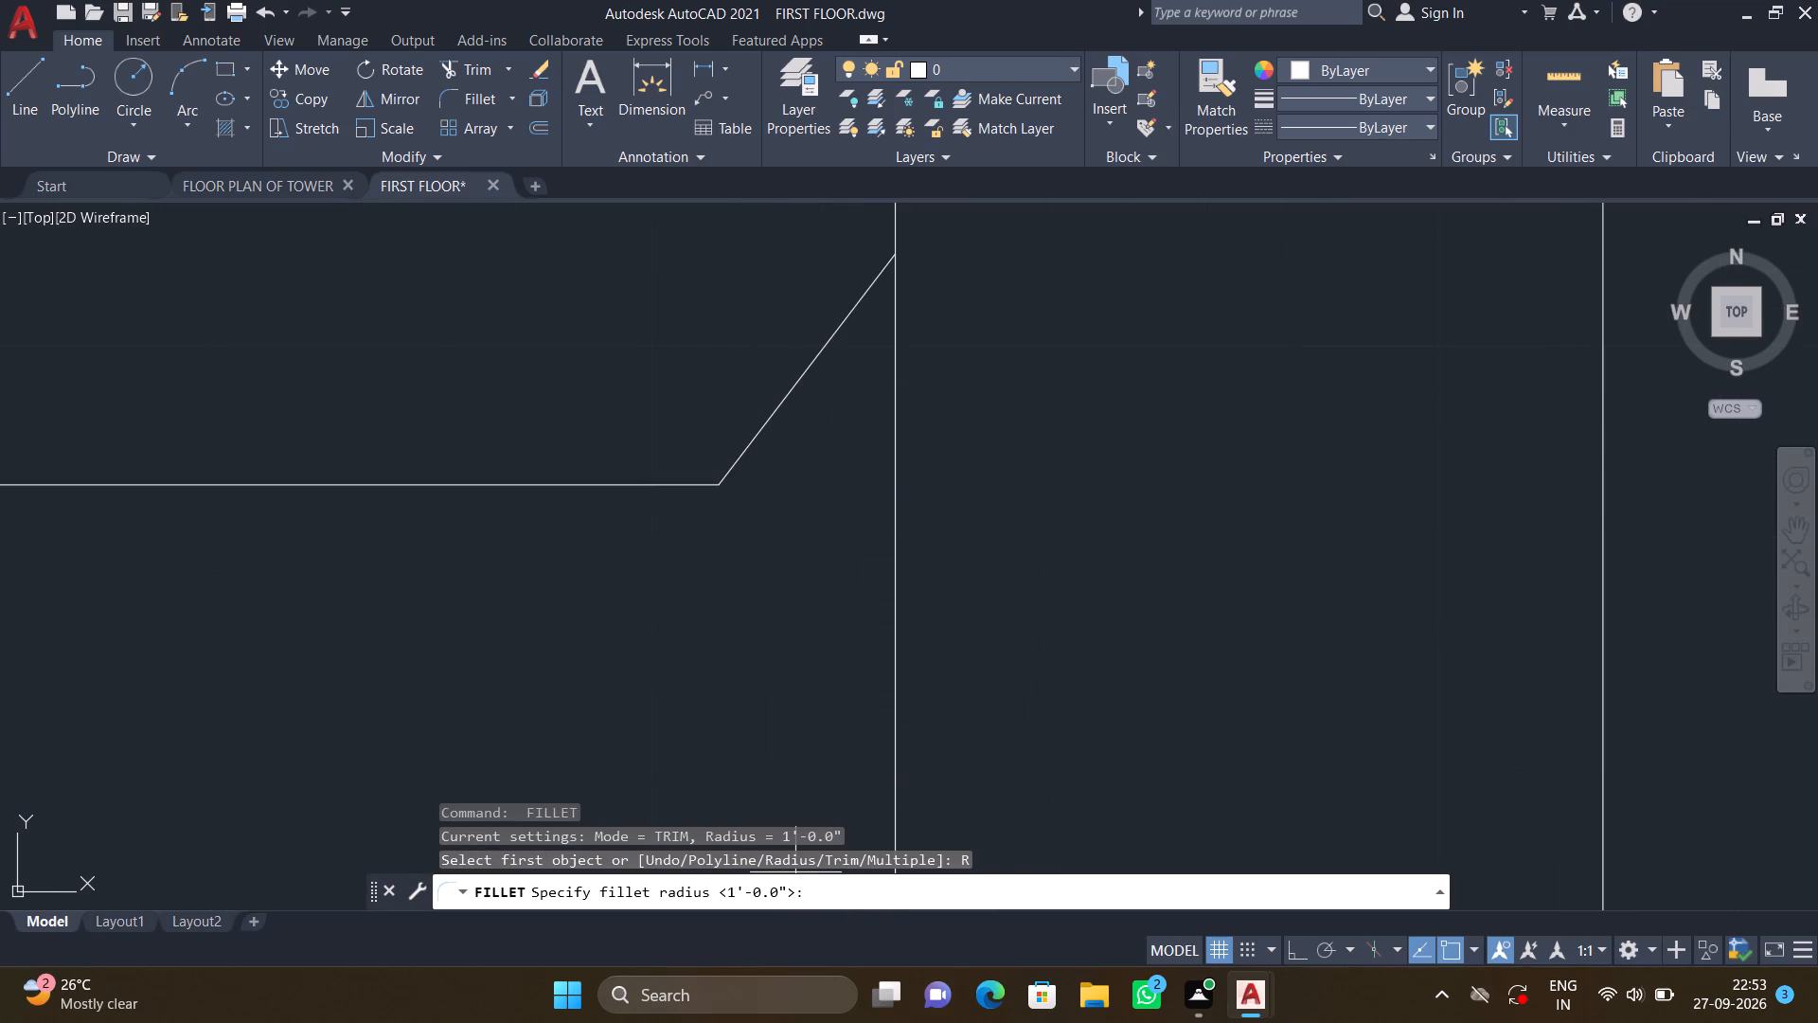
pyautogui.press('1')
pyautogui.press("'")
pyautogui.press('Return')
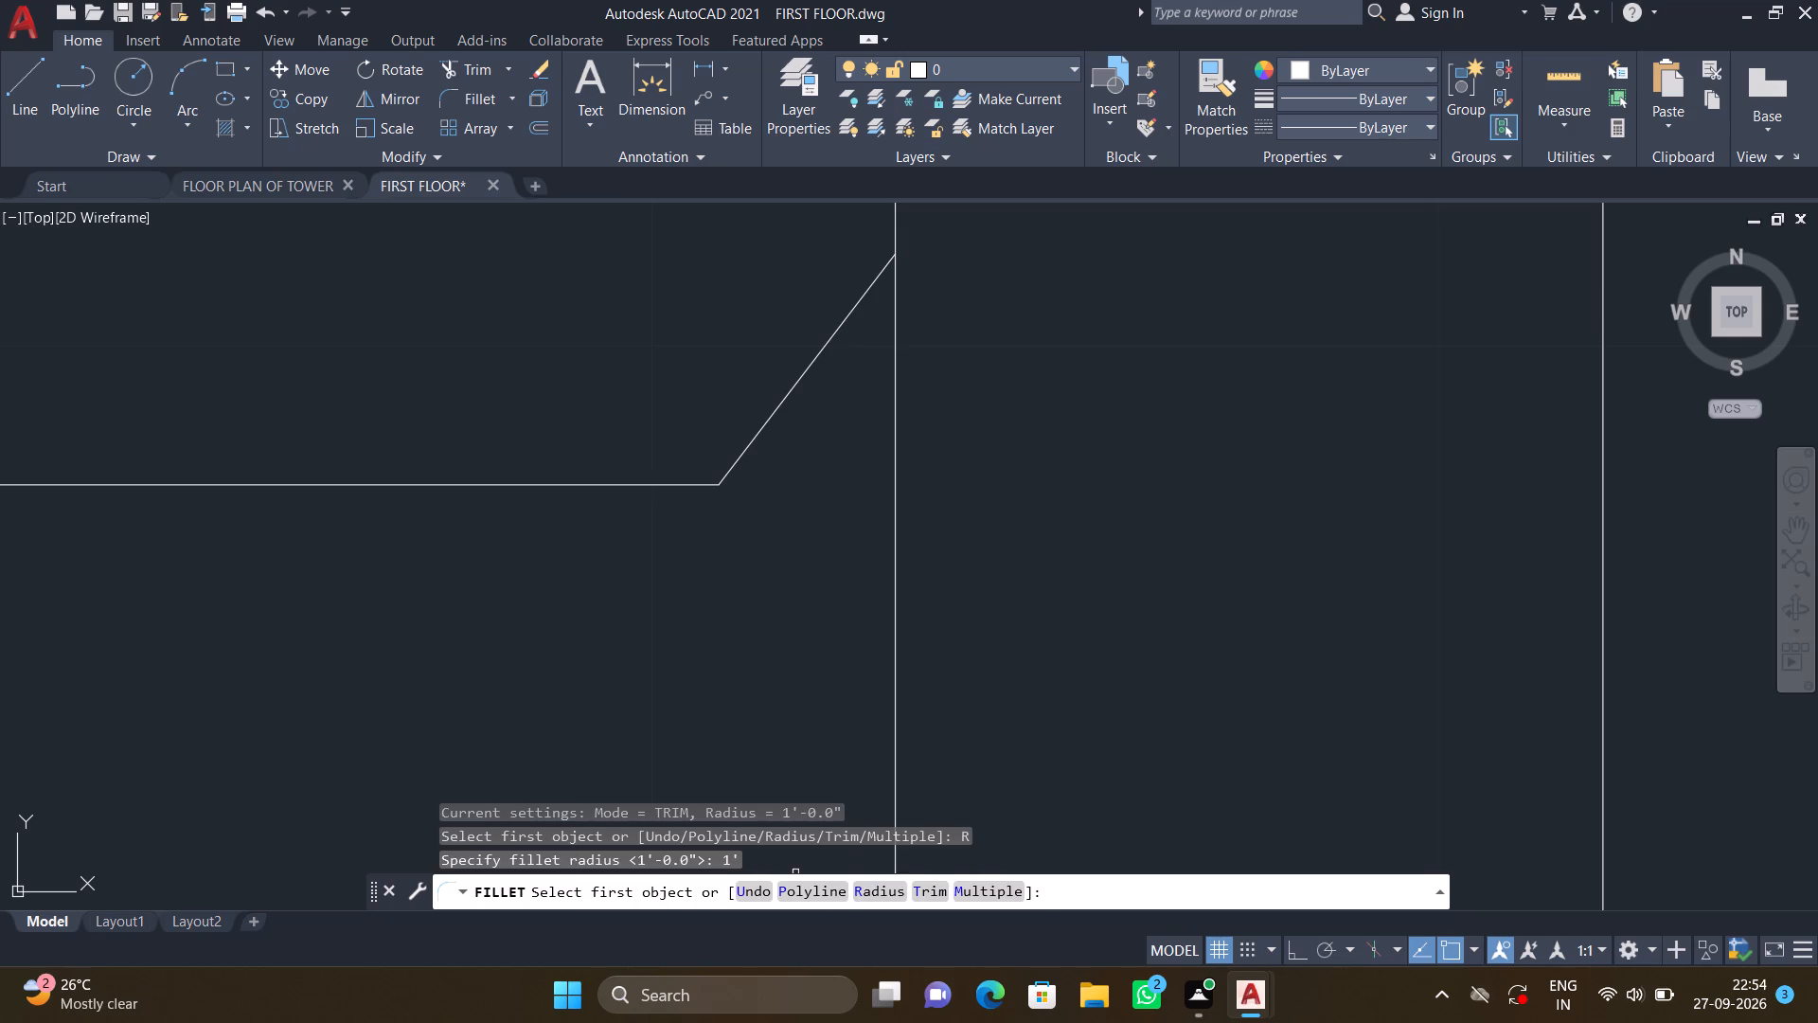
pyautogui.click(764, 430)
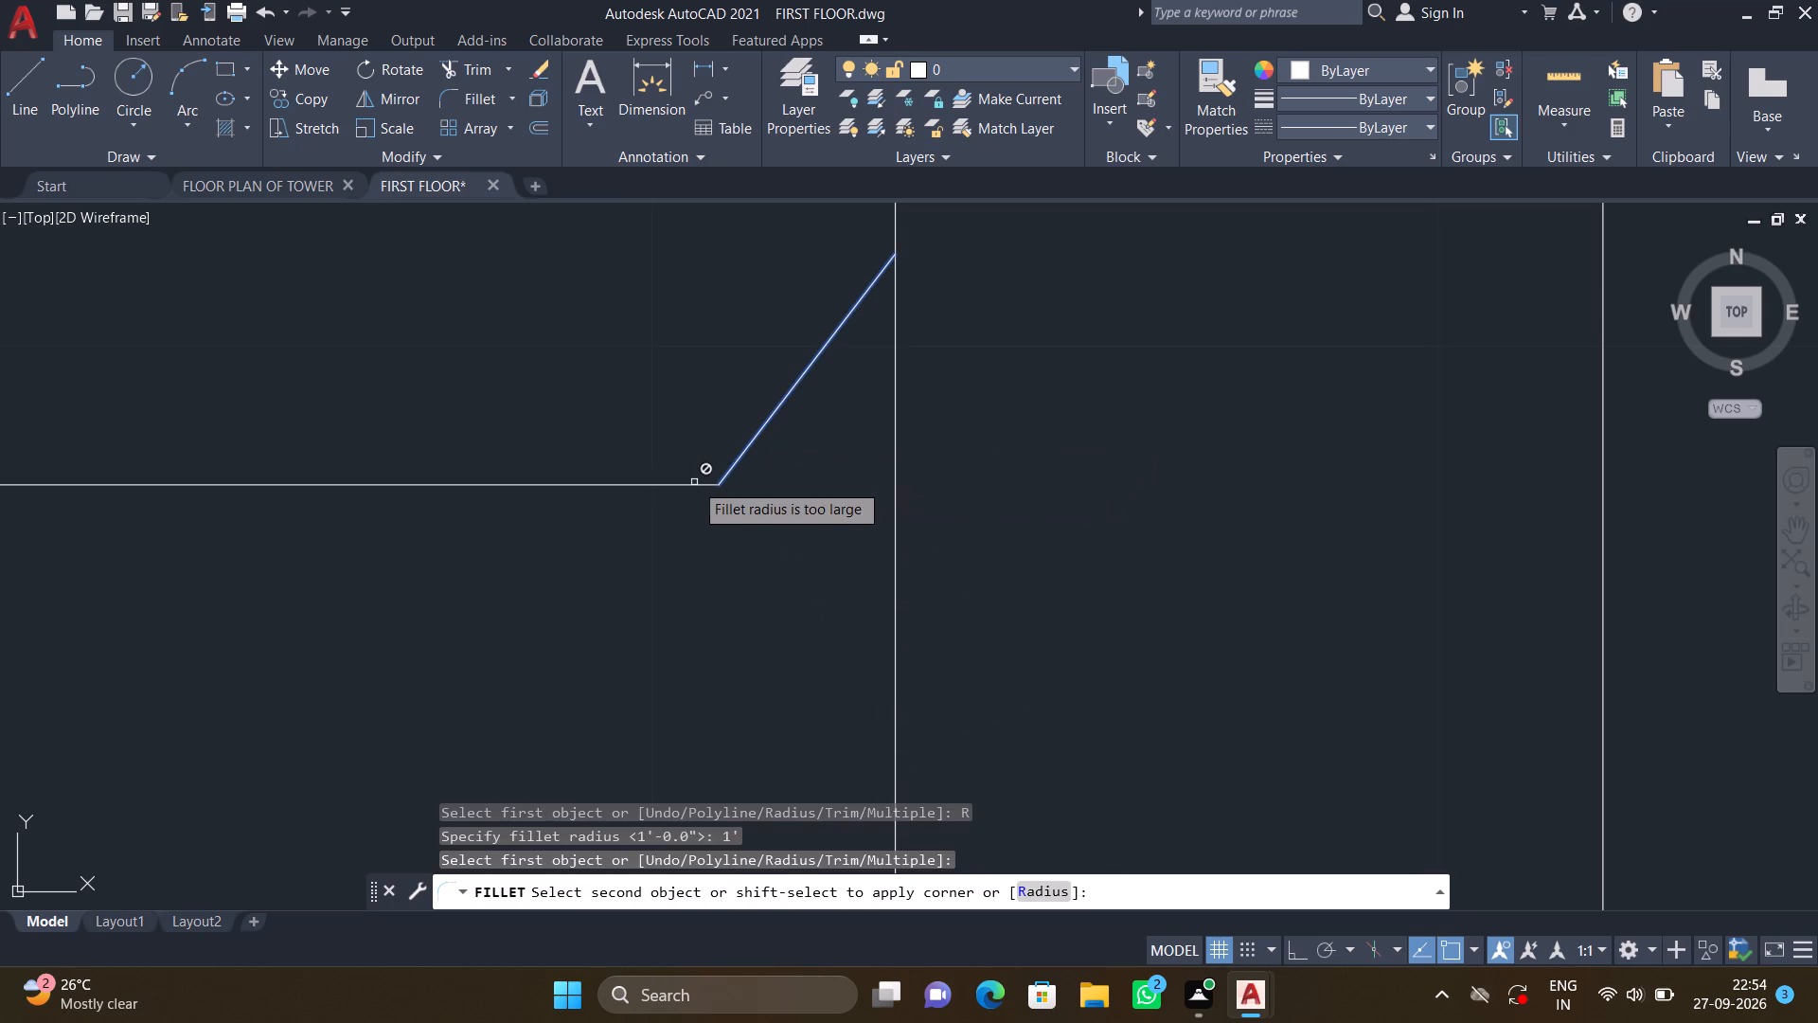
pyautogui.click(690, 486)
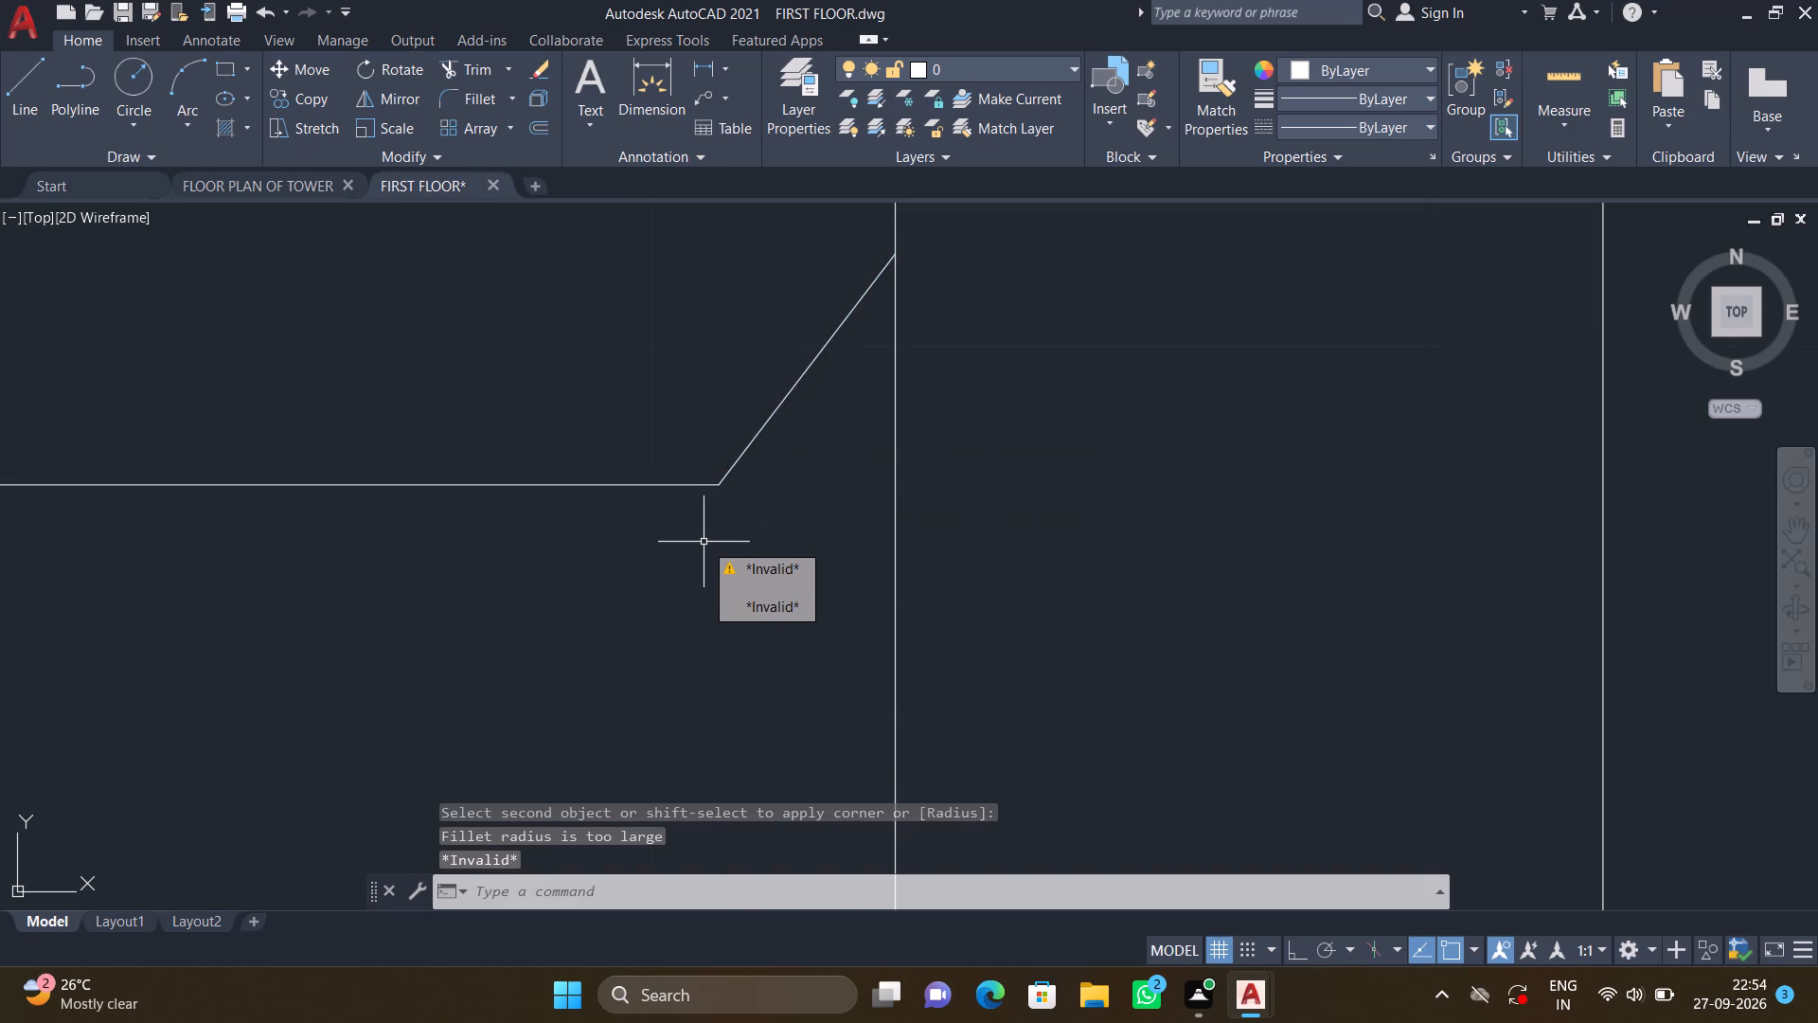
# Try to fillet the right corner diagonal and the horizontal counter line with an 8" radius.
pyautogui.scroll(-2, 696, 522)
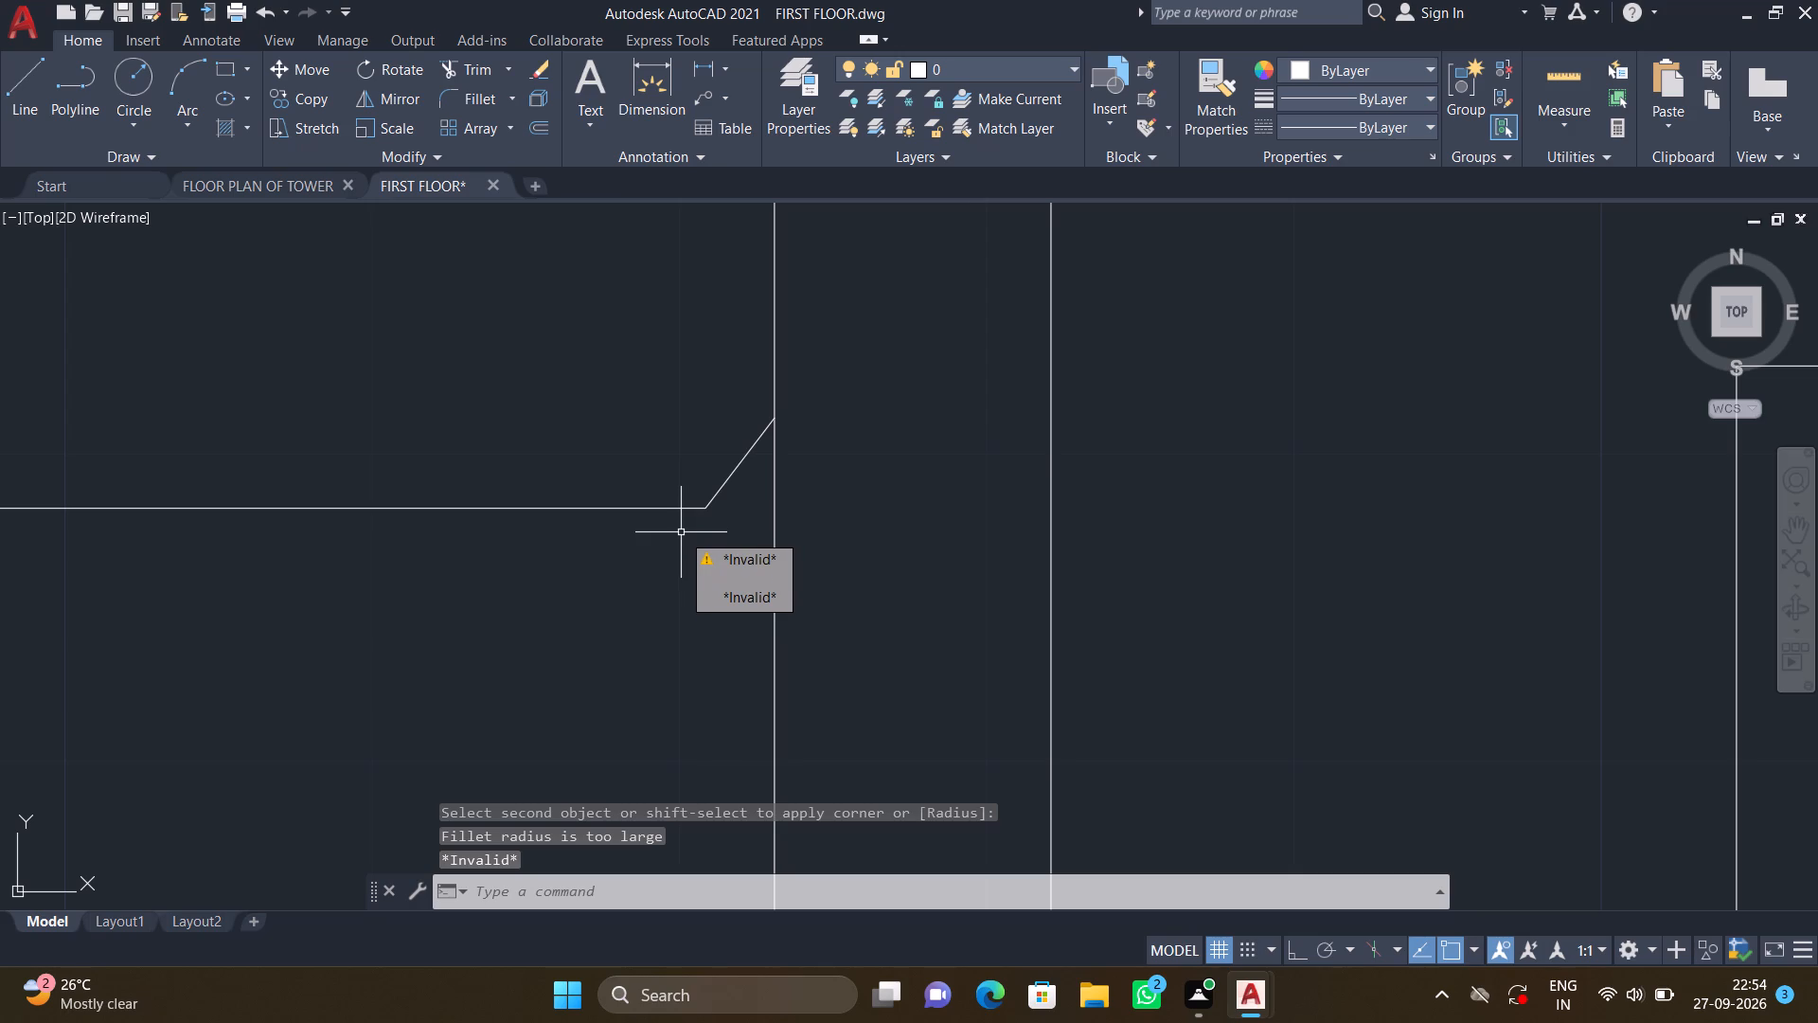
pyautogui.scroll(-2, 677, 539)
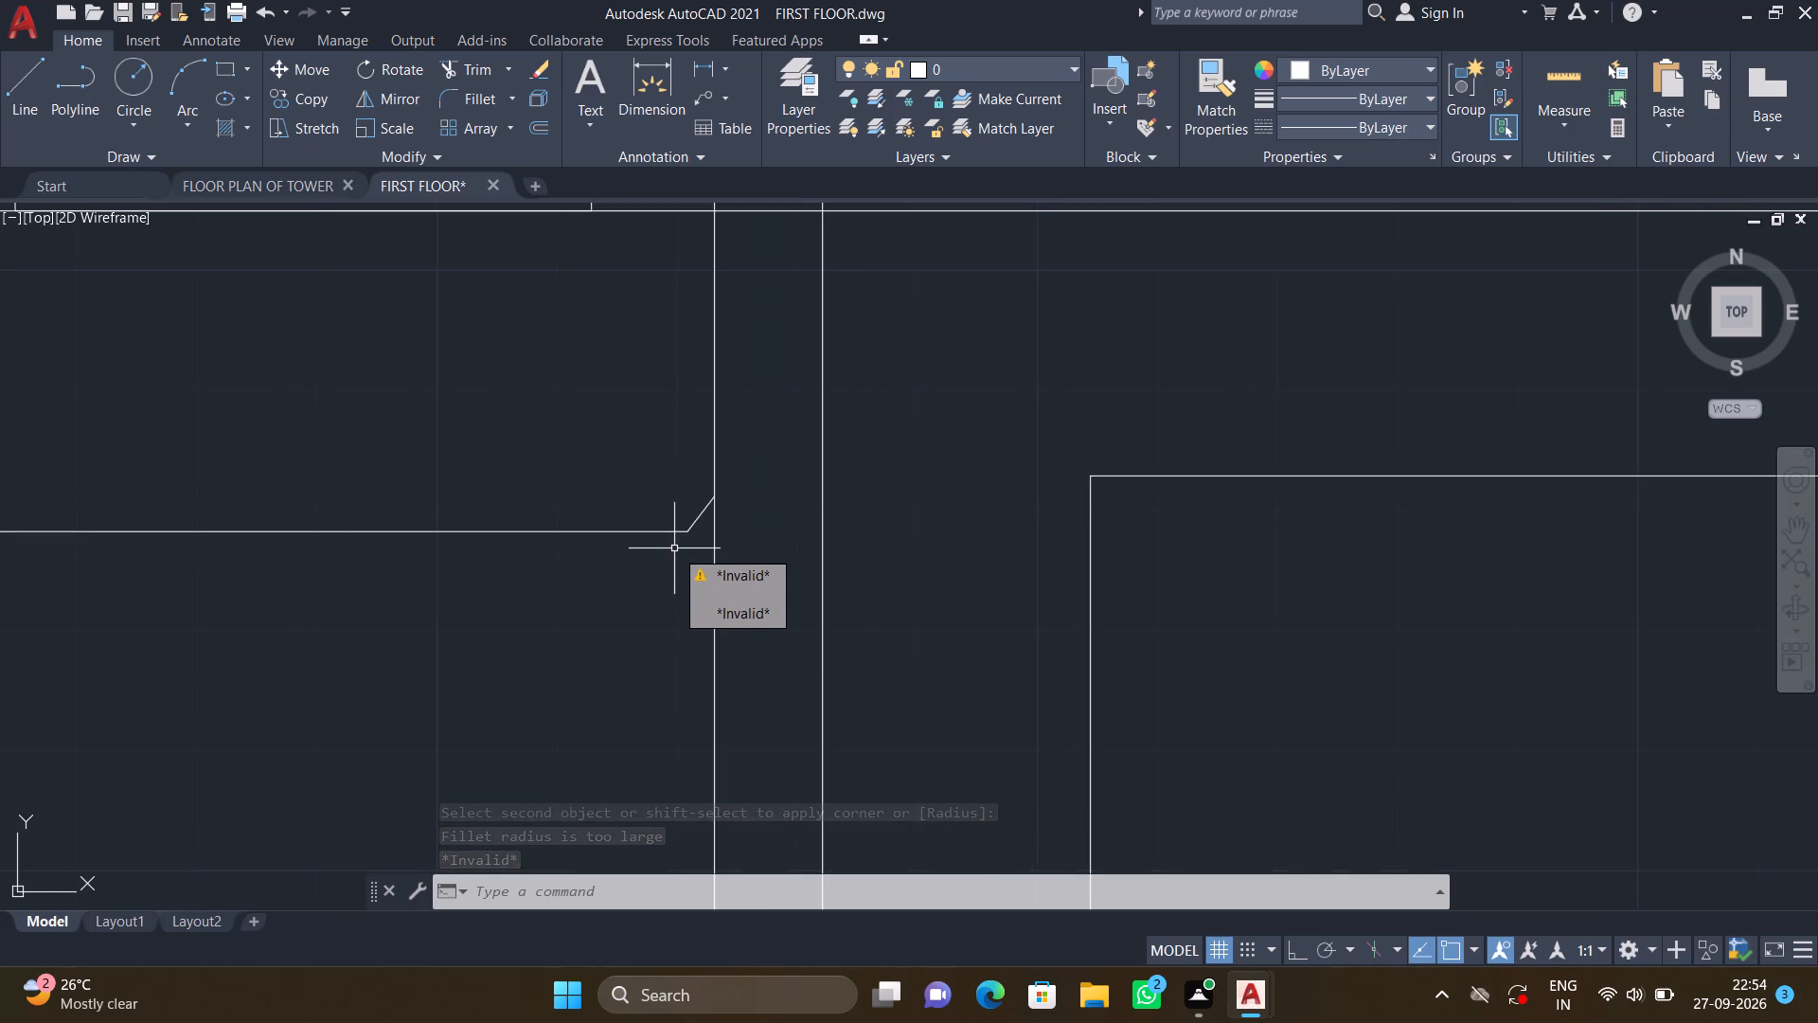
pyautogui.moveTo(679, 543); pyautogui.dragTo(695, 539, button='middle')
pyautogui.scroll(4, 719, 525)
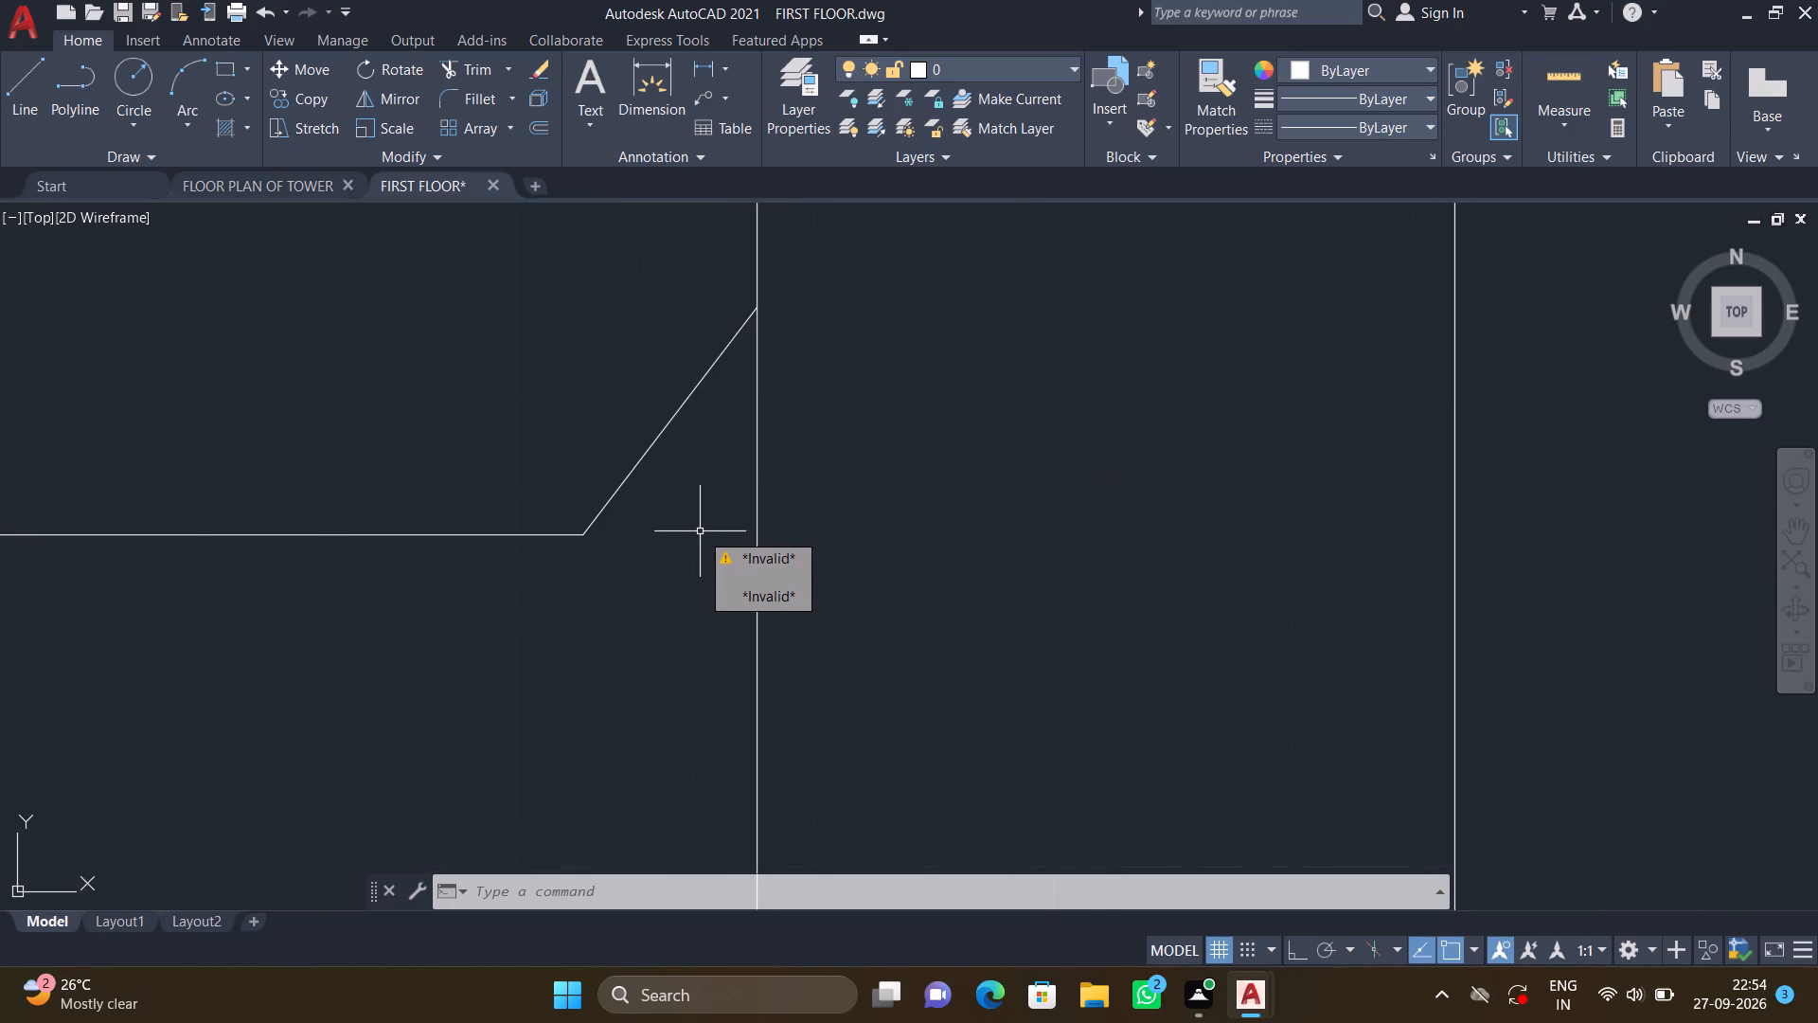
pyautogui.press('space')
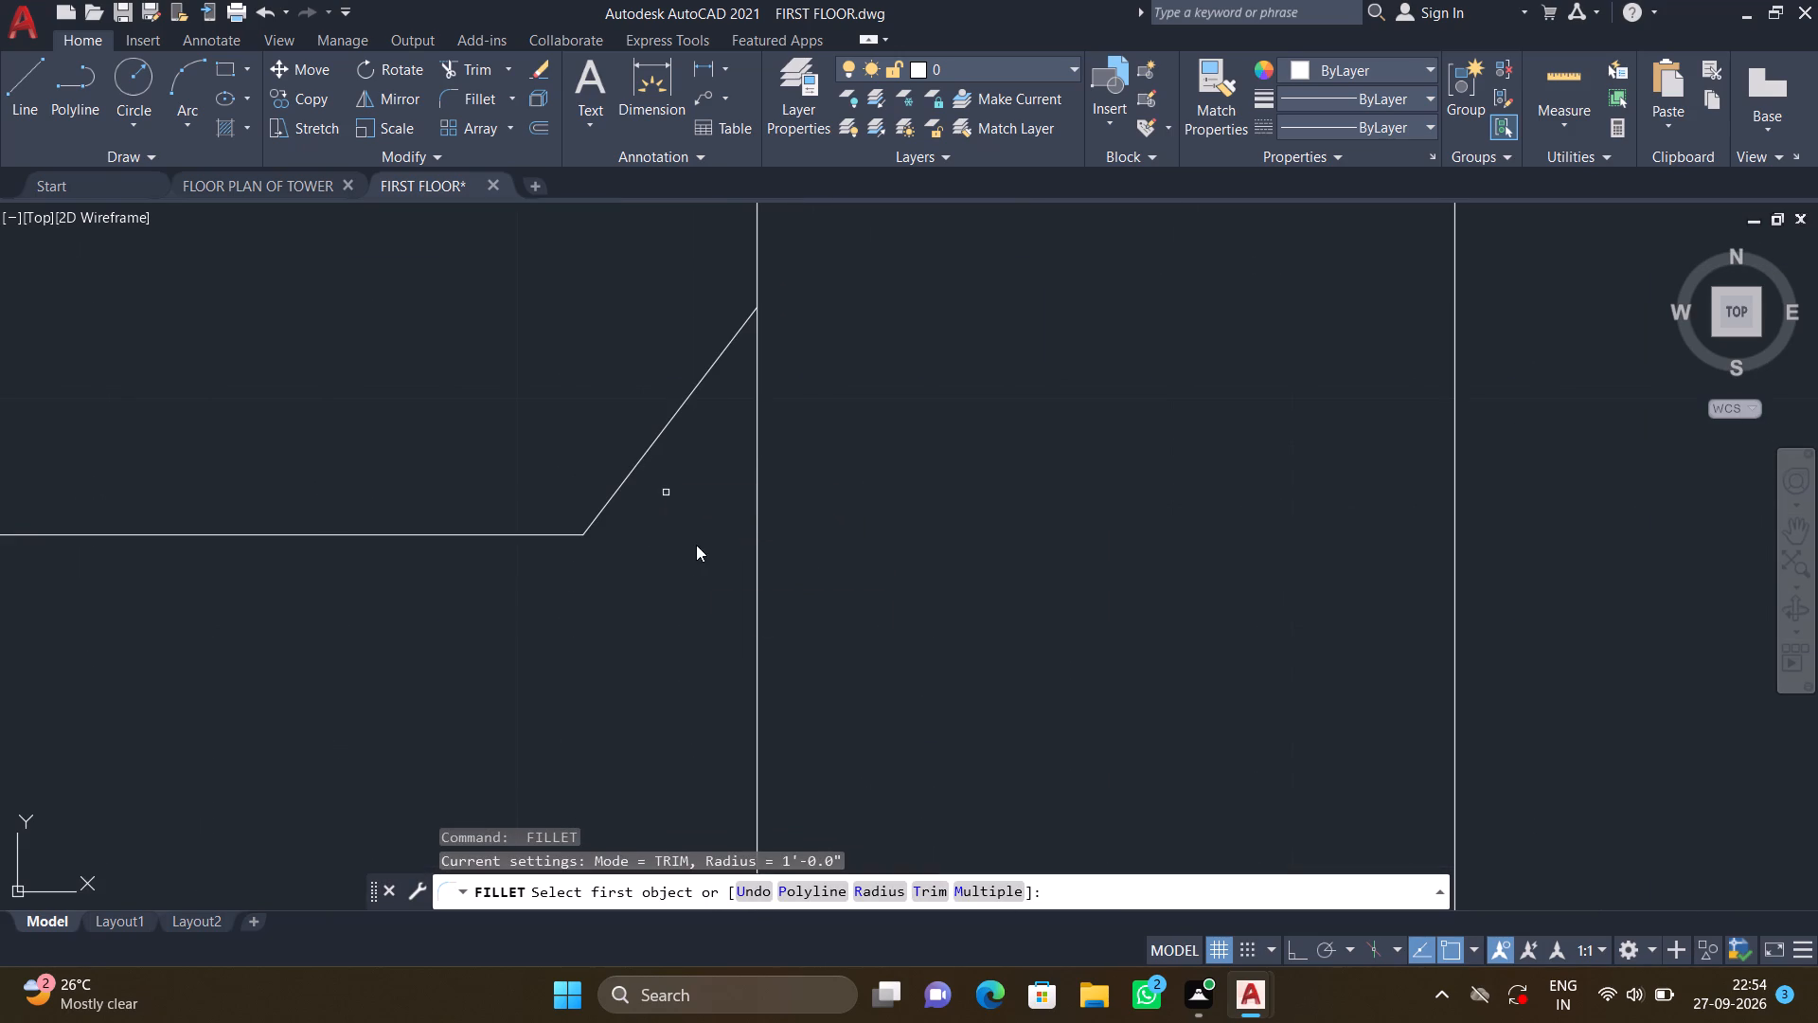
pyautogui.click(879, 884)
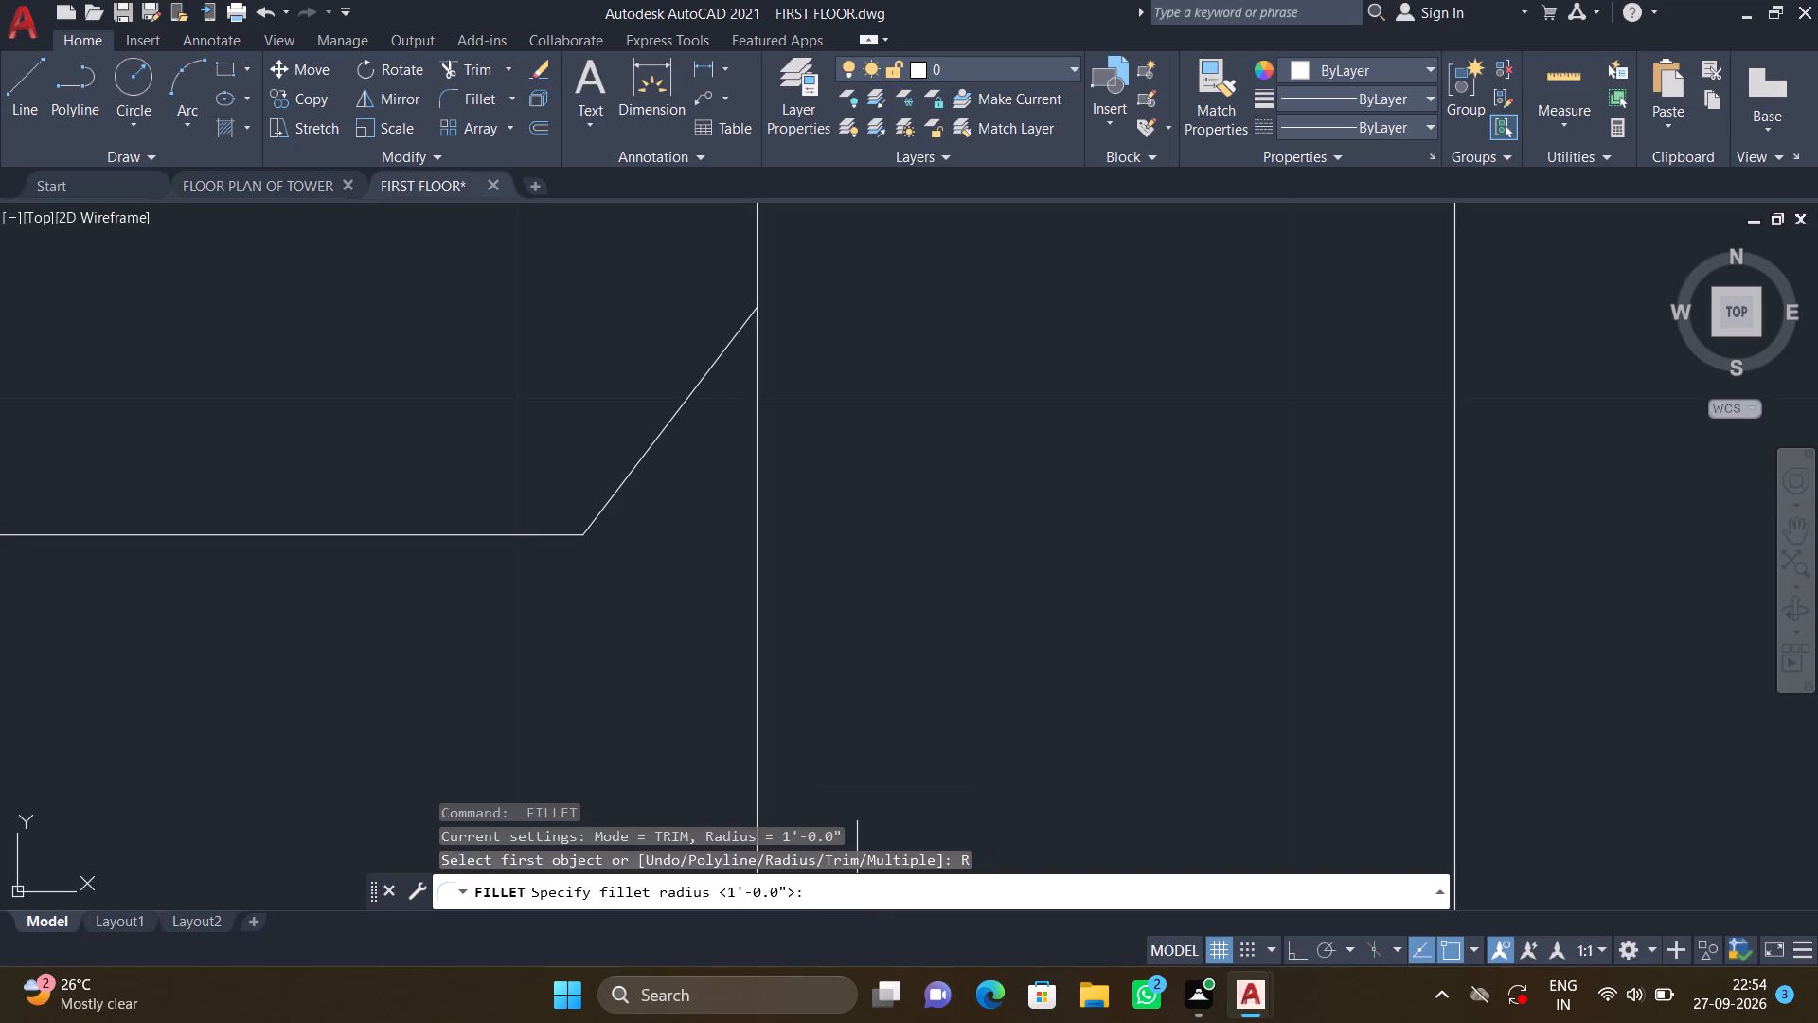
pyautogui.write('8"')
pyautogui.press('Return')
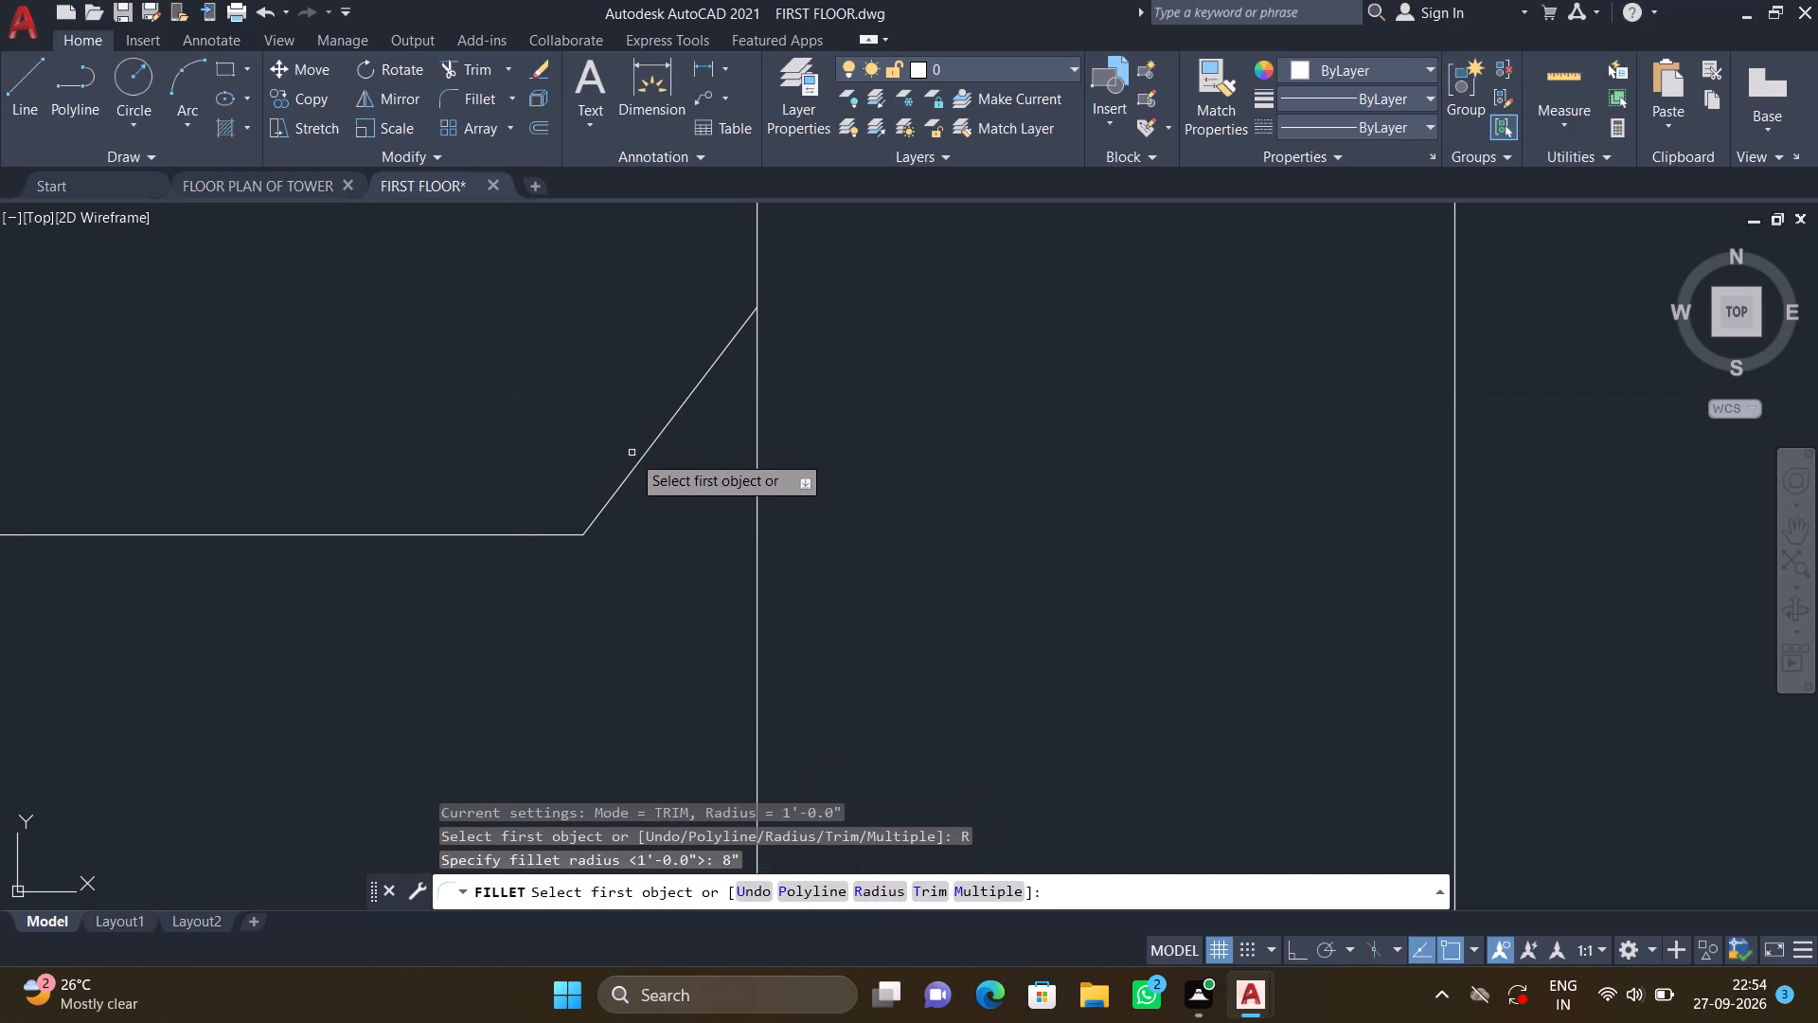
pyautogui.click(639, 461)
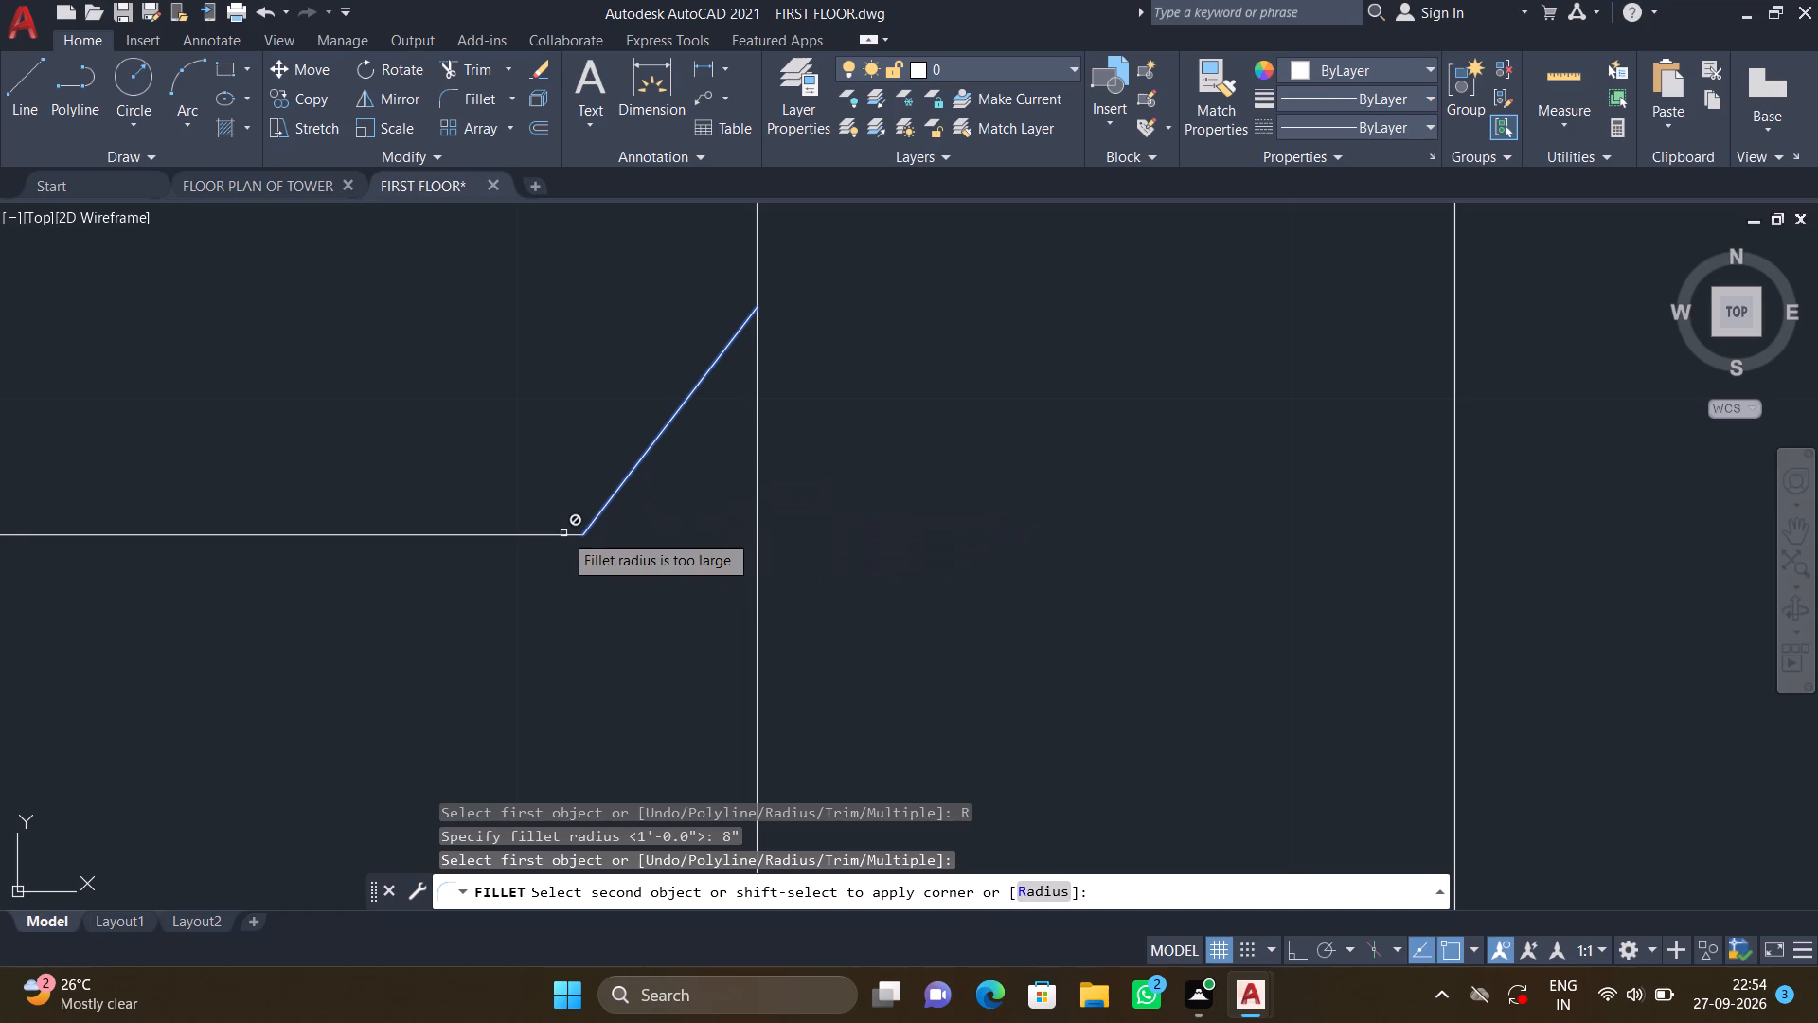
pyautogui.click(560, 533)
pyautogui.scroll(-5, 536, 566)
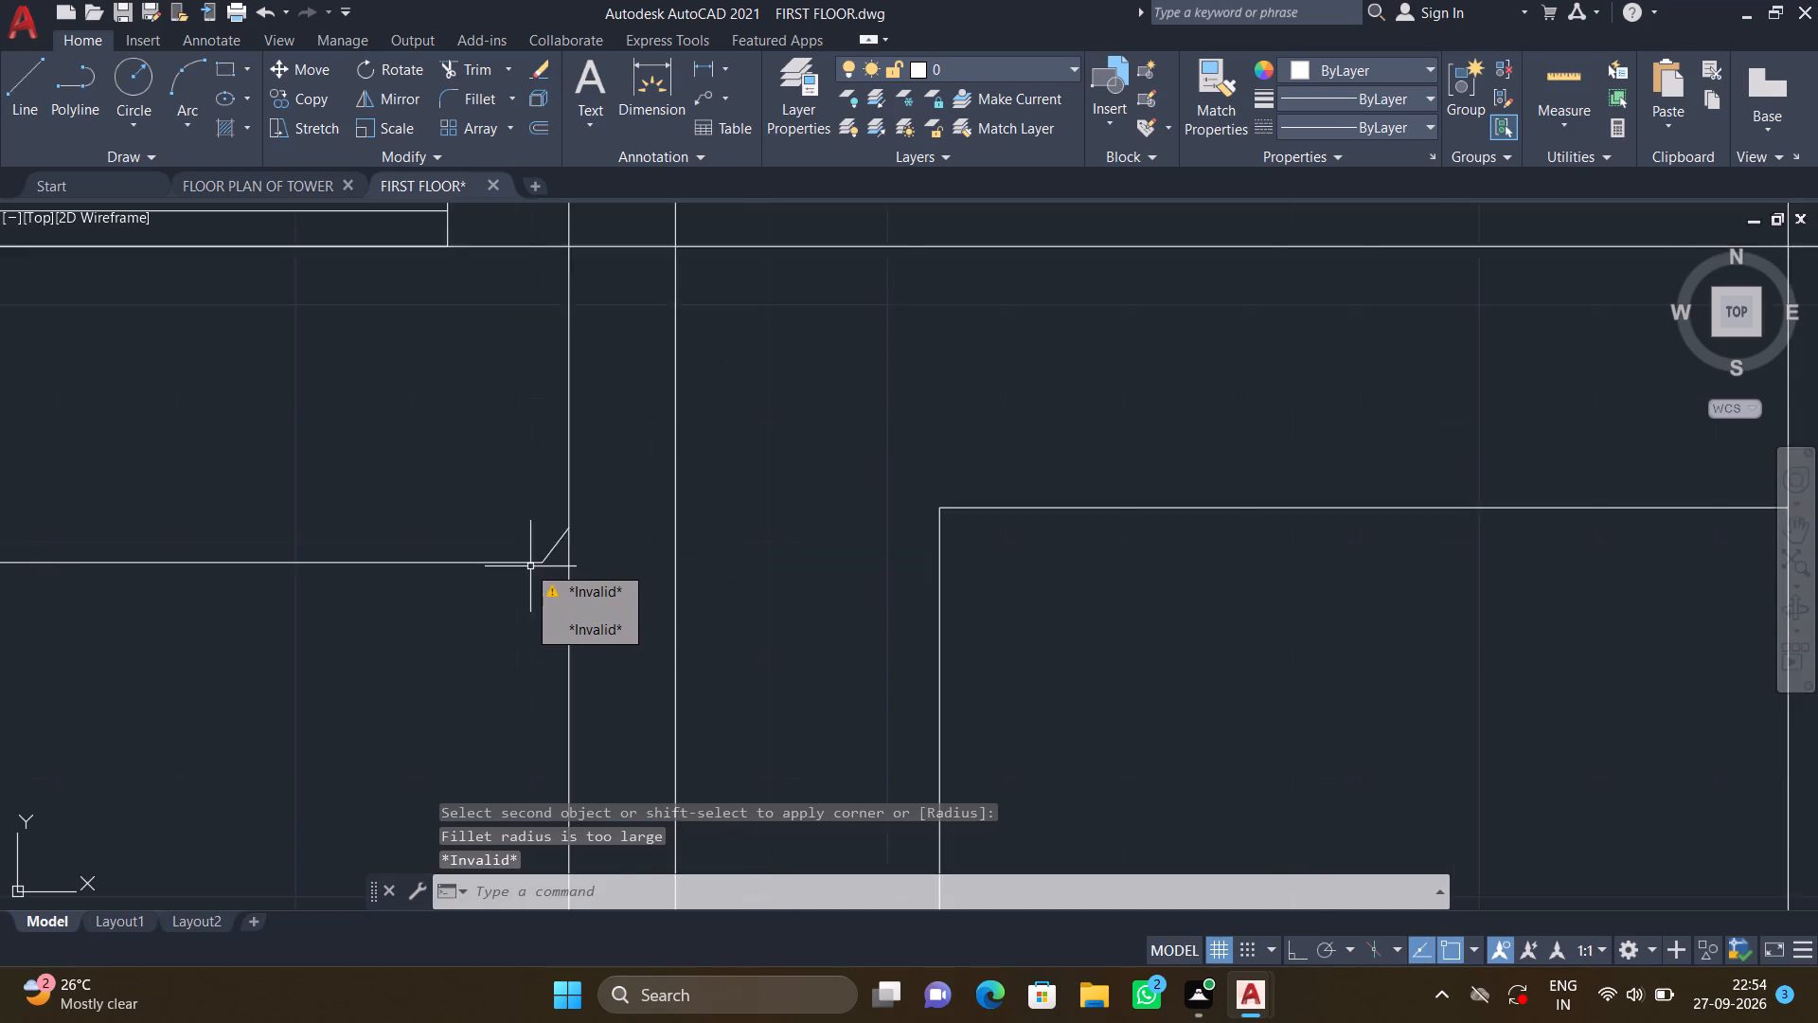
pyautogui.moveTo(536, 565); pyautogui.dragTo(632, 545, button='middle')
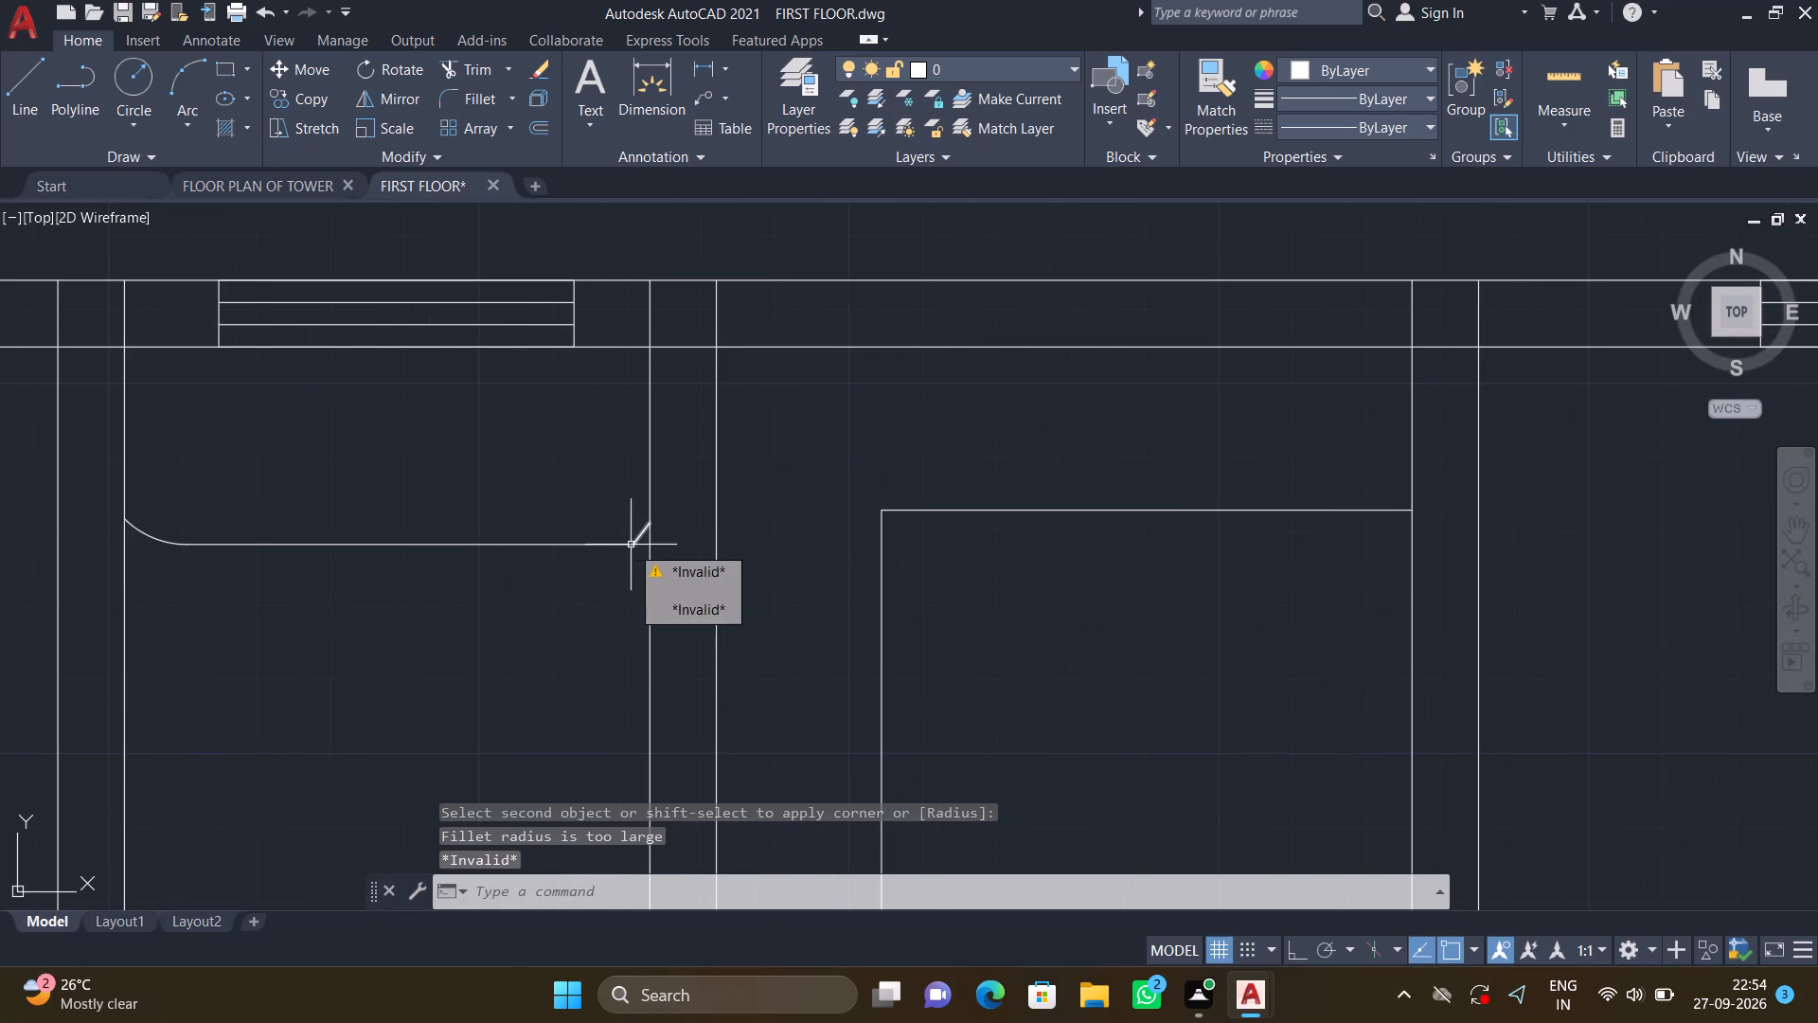
# Delete the horizontal counter line and the rounded arc at its left end.
pyautogui.click(554, 543)
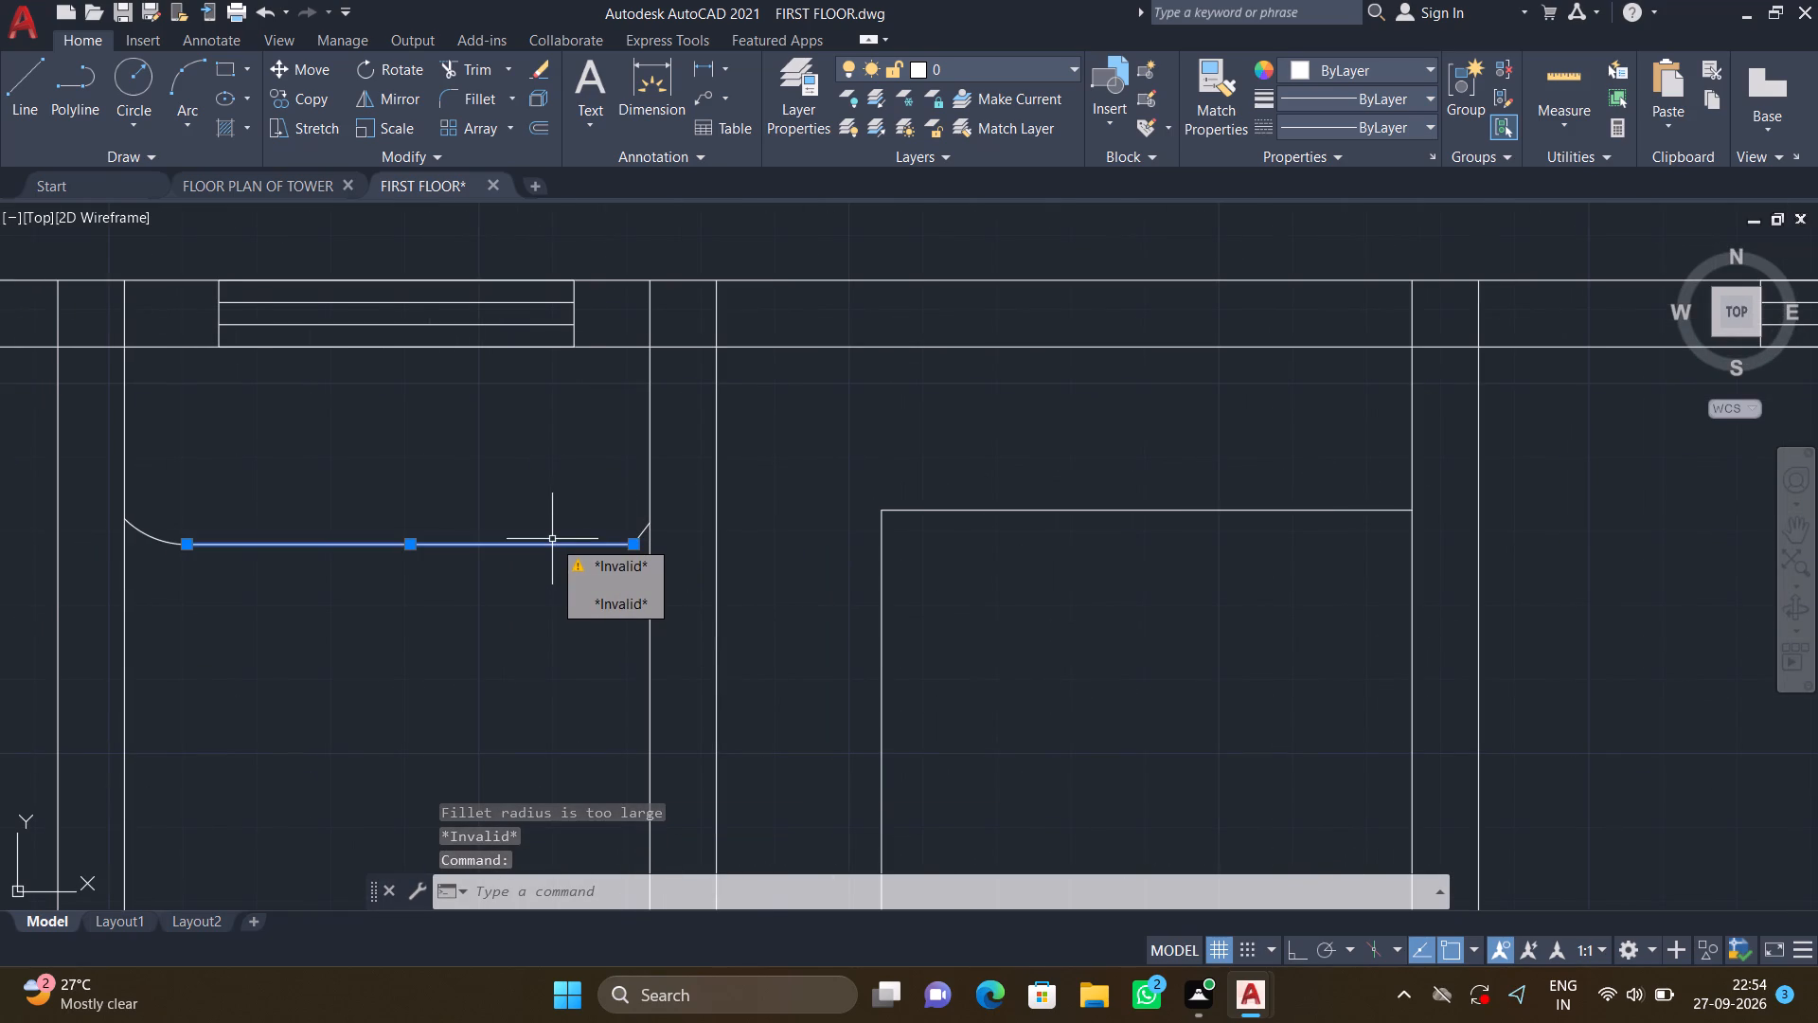
pyautogui.press('Delete')
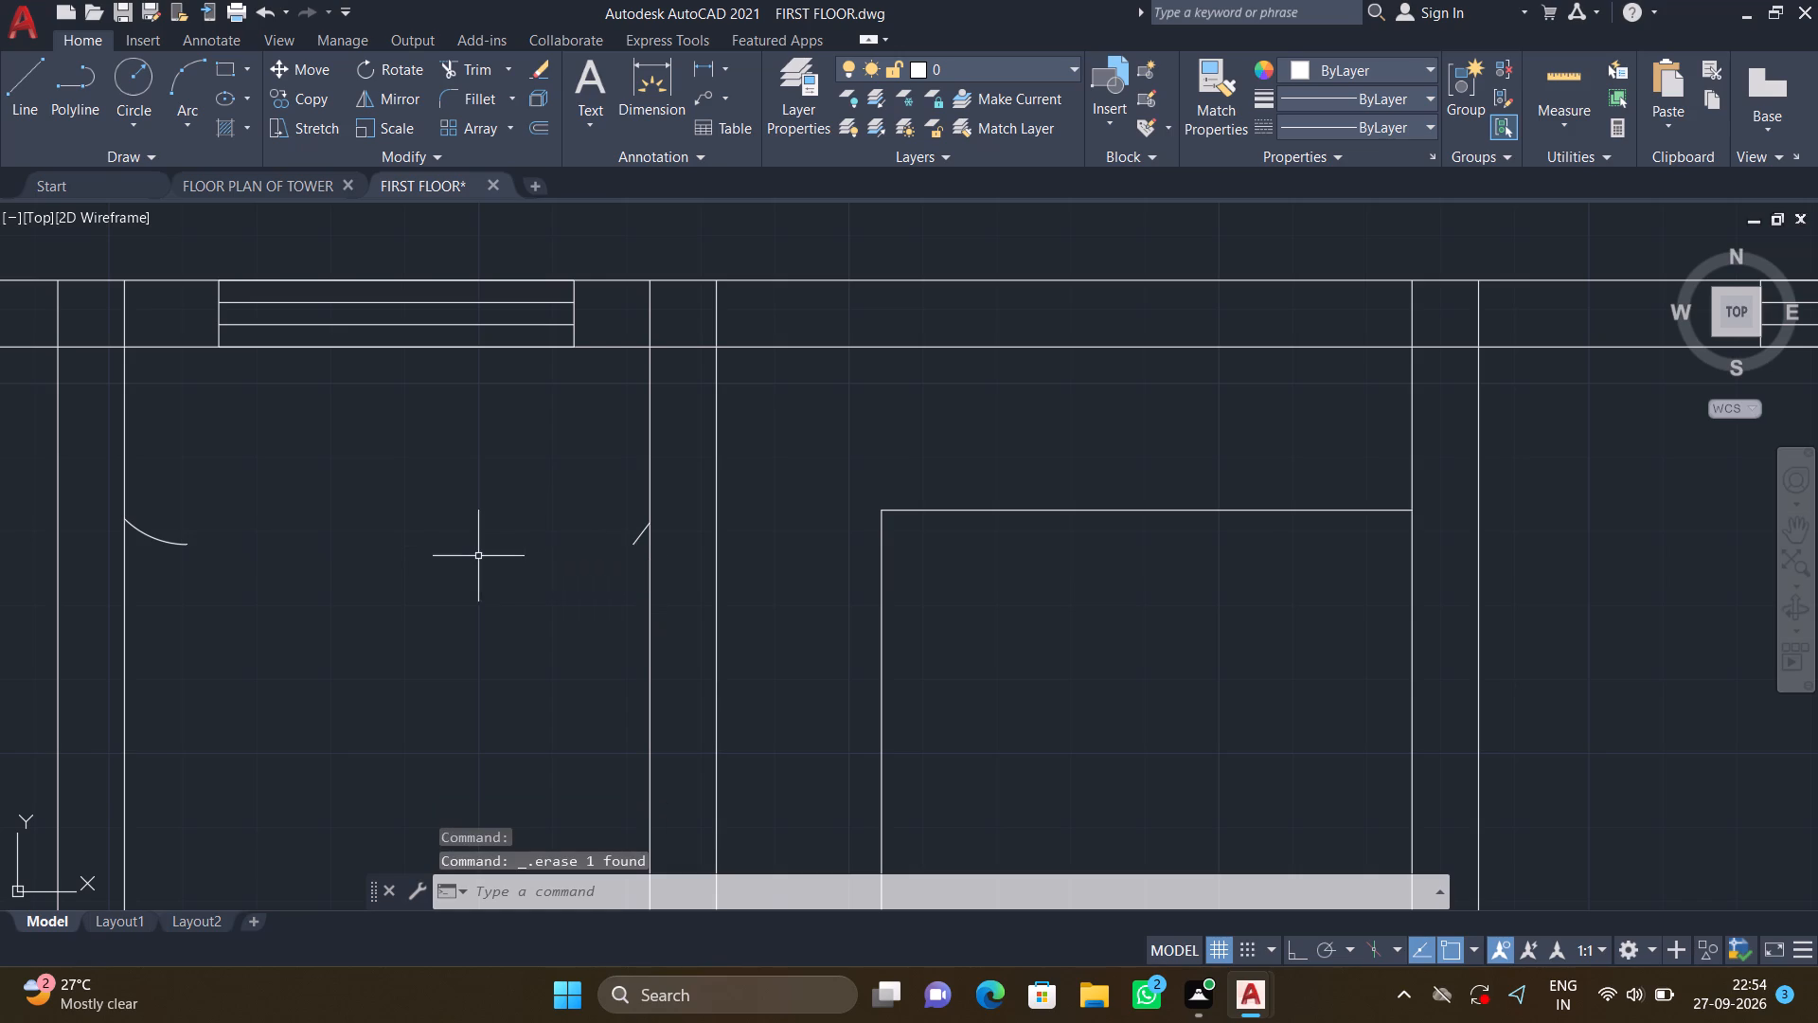
pyautogui.click(158, 535)
pyautogui.press('Delete')
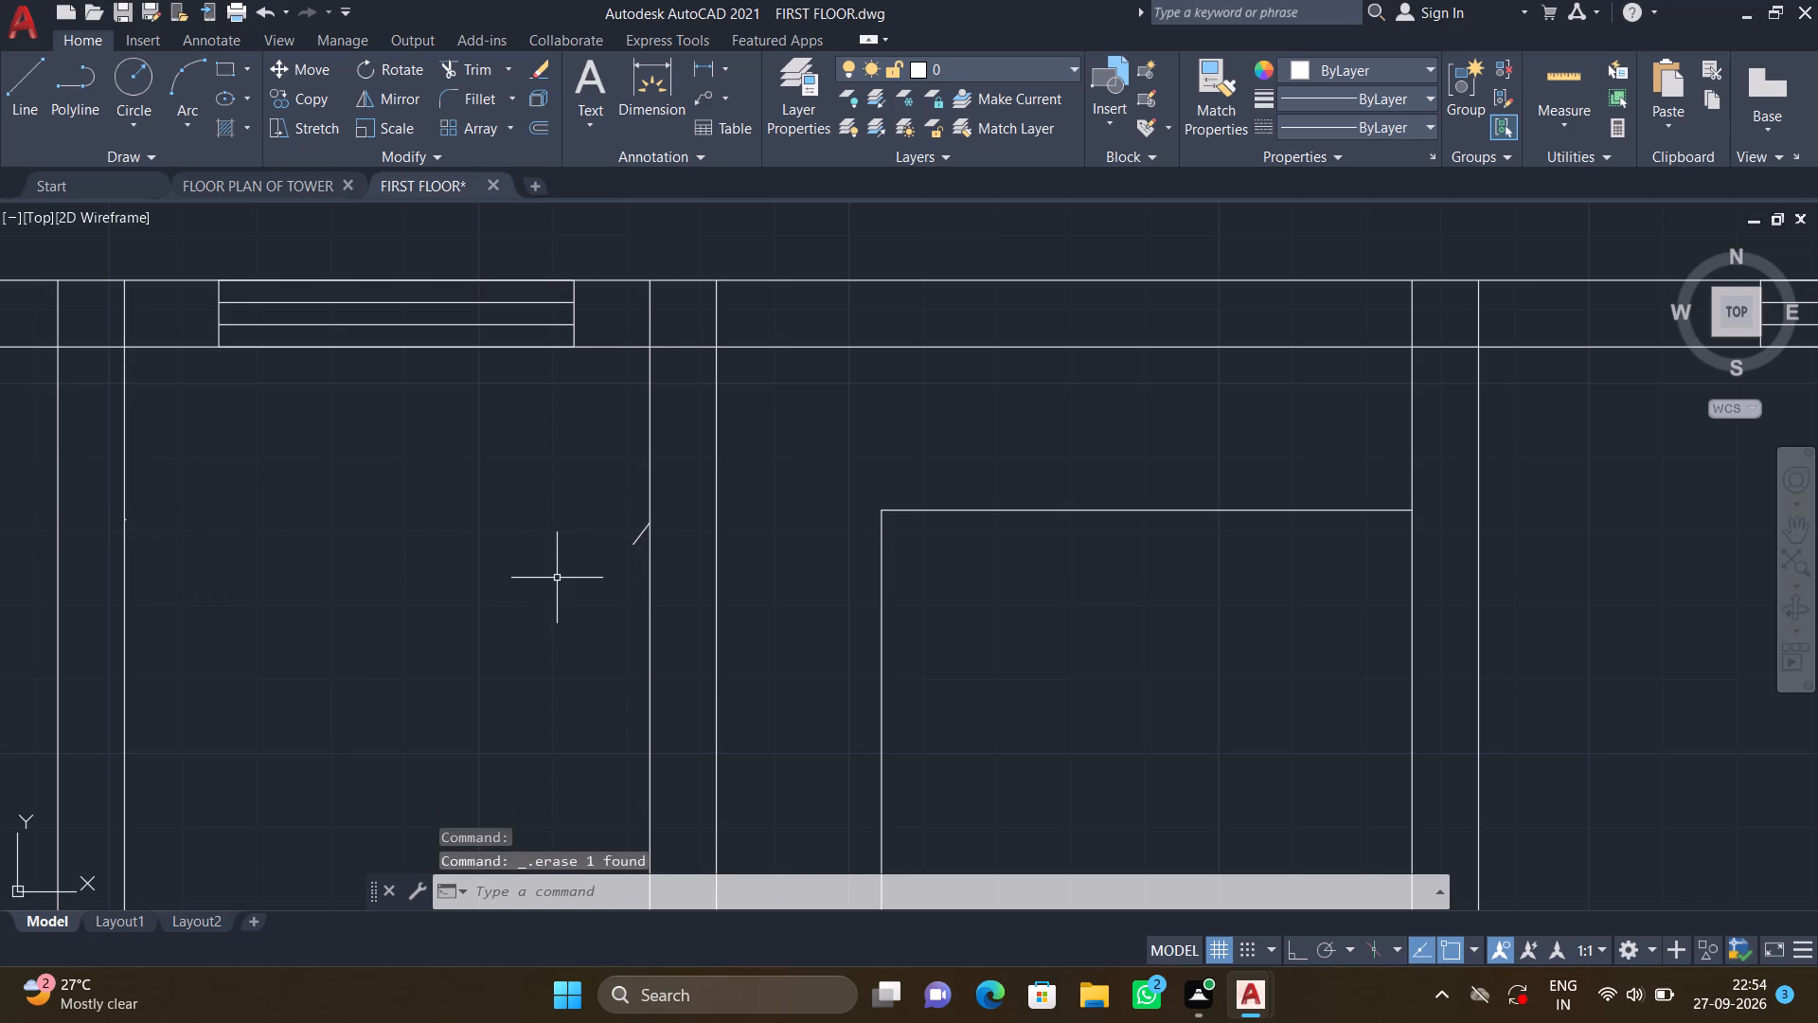
# Redraw the counter line about 5'-6" leftward from the right diagonal's lower end, finishing with a diagonal about 4" long up to the left wall.
pyautogui.press('l')
pyautogui.press('Return')
pyautogui.moveTo(695, 511); pyautogui.dragTo(835, 487, button='middle')
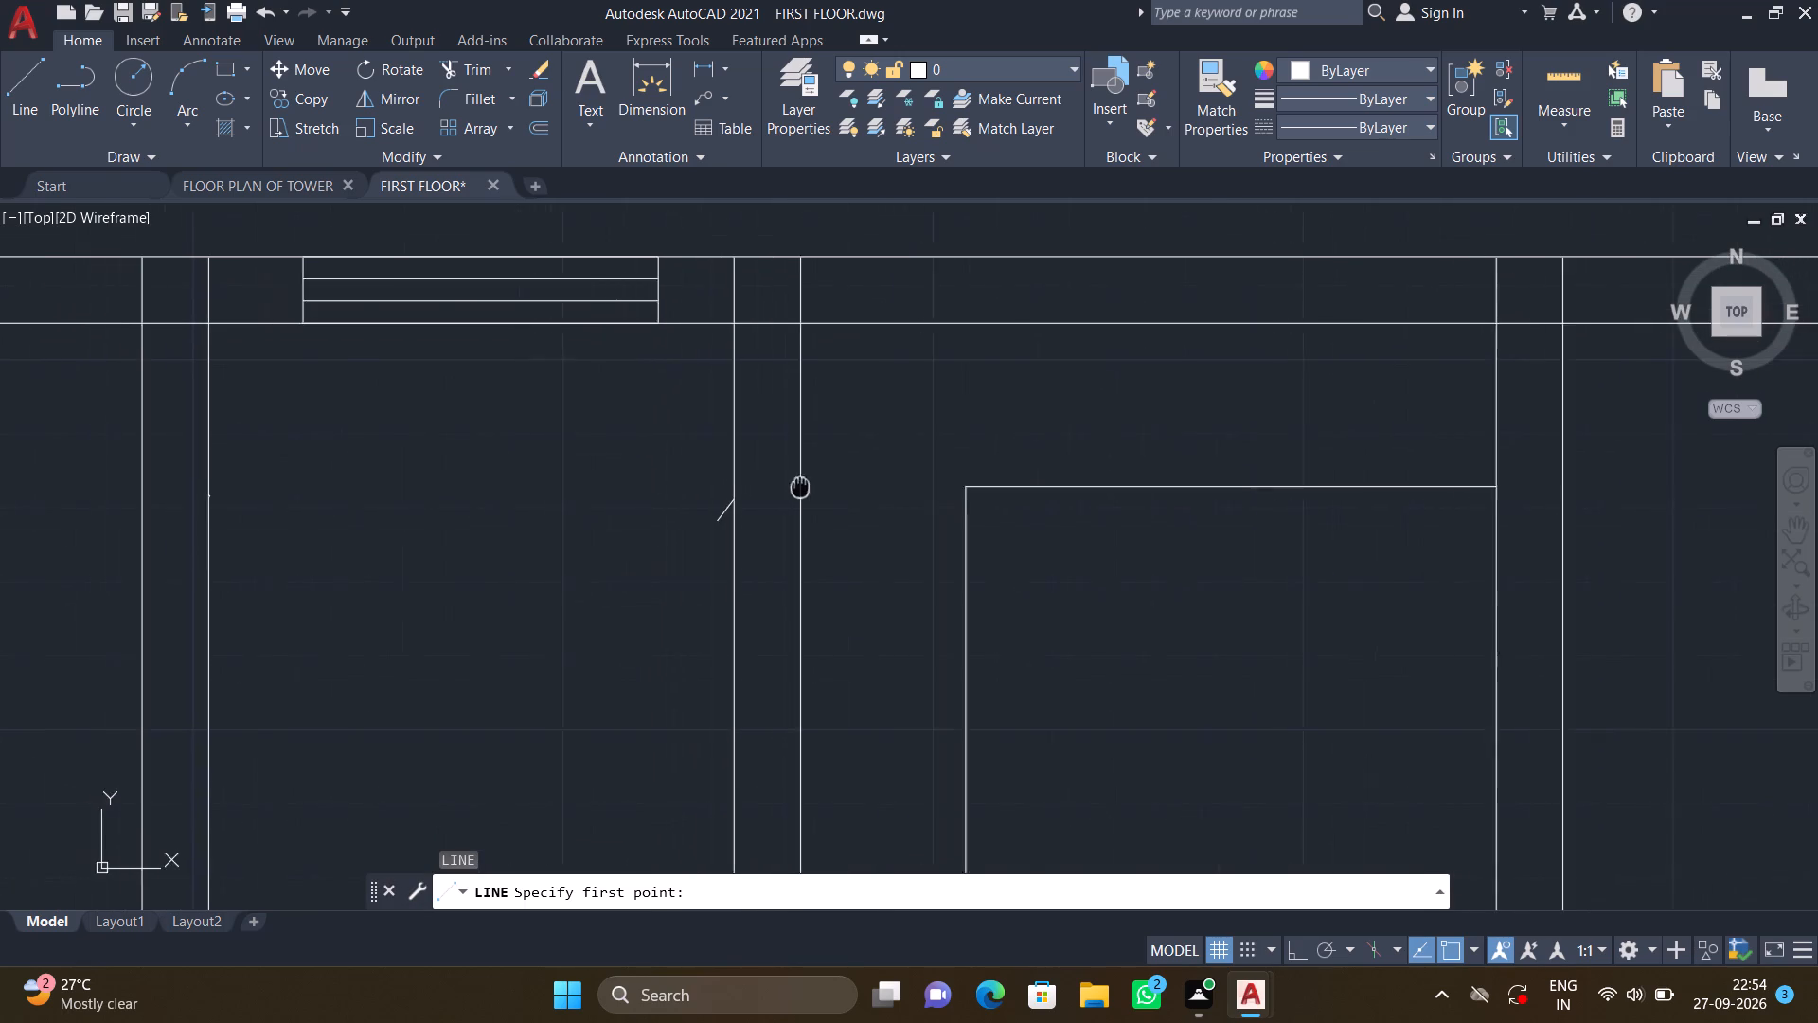
pyautogui.moveTo(835, 487); pyautogui.dragTo(859, 483, button='middle')
pyautogui.press('F8')
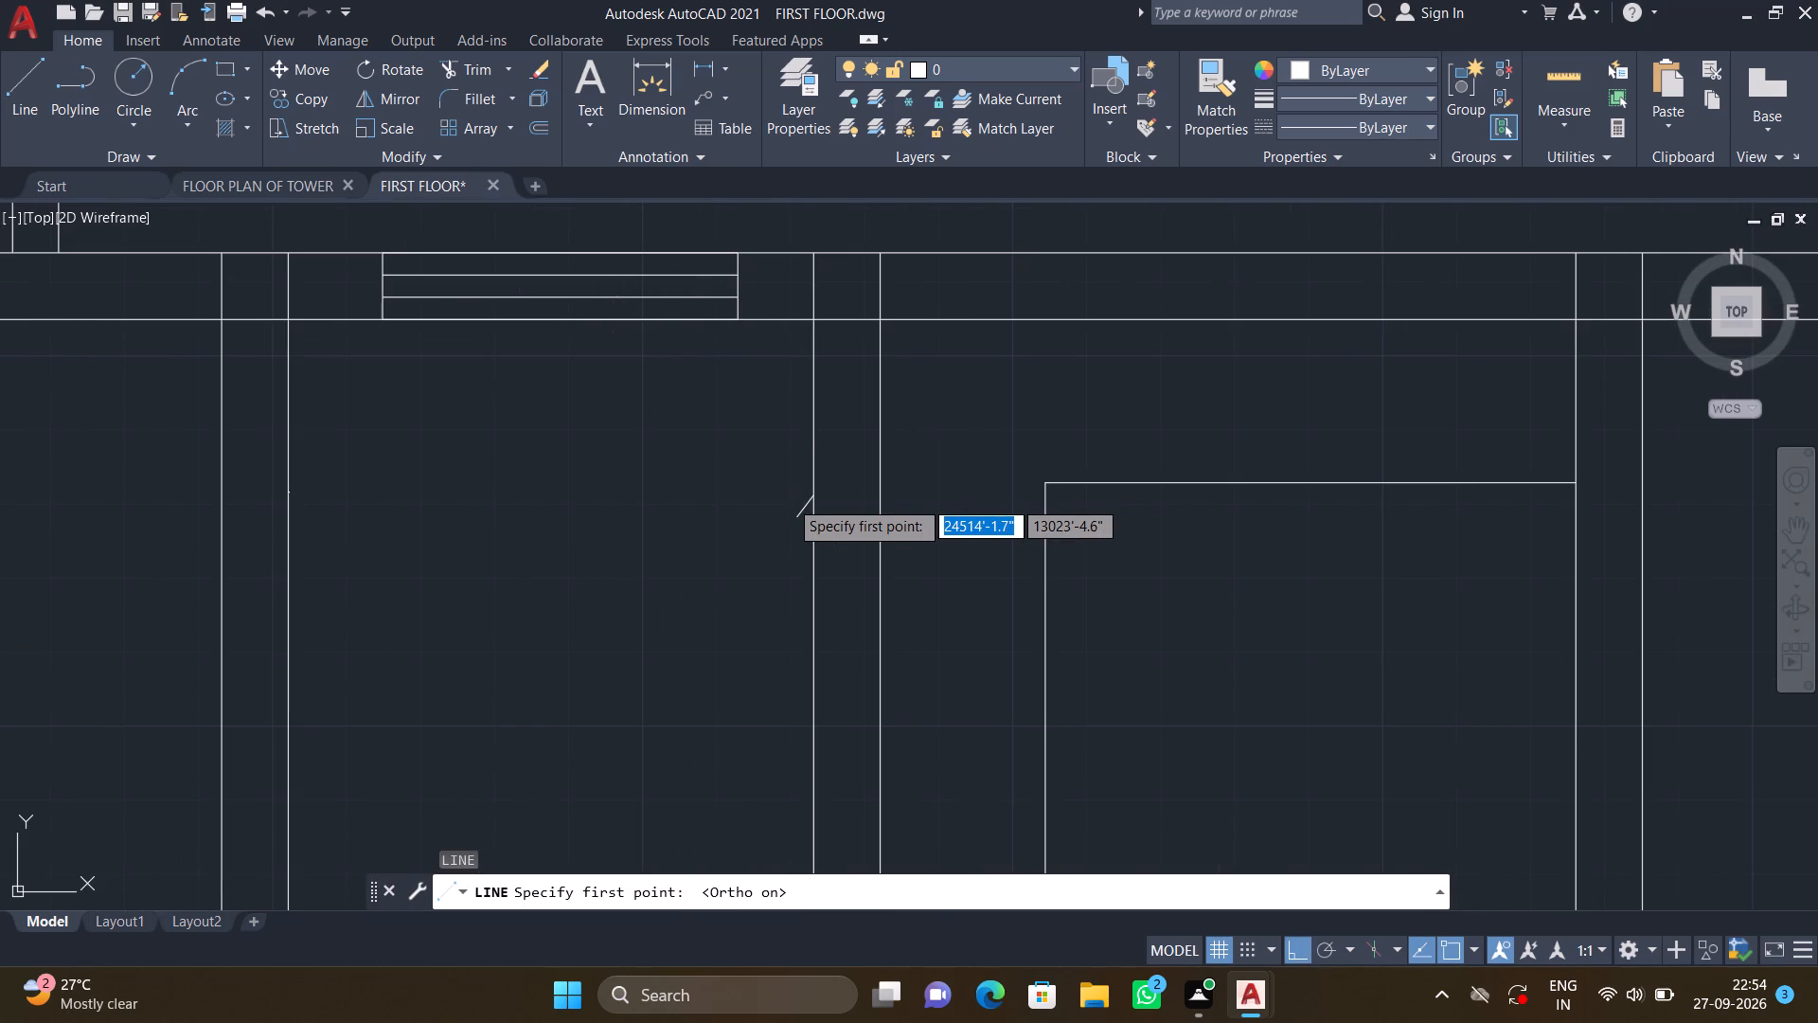
pyautogui.click(792, 511)
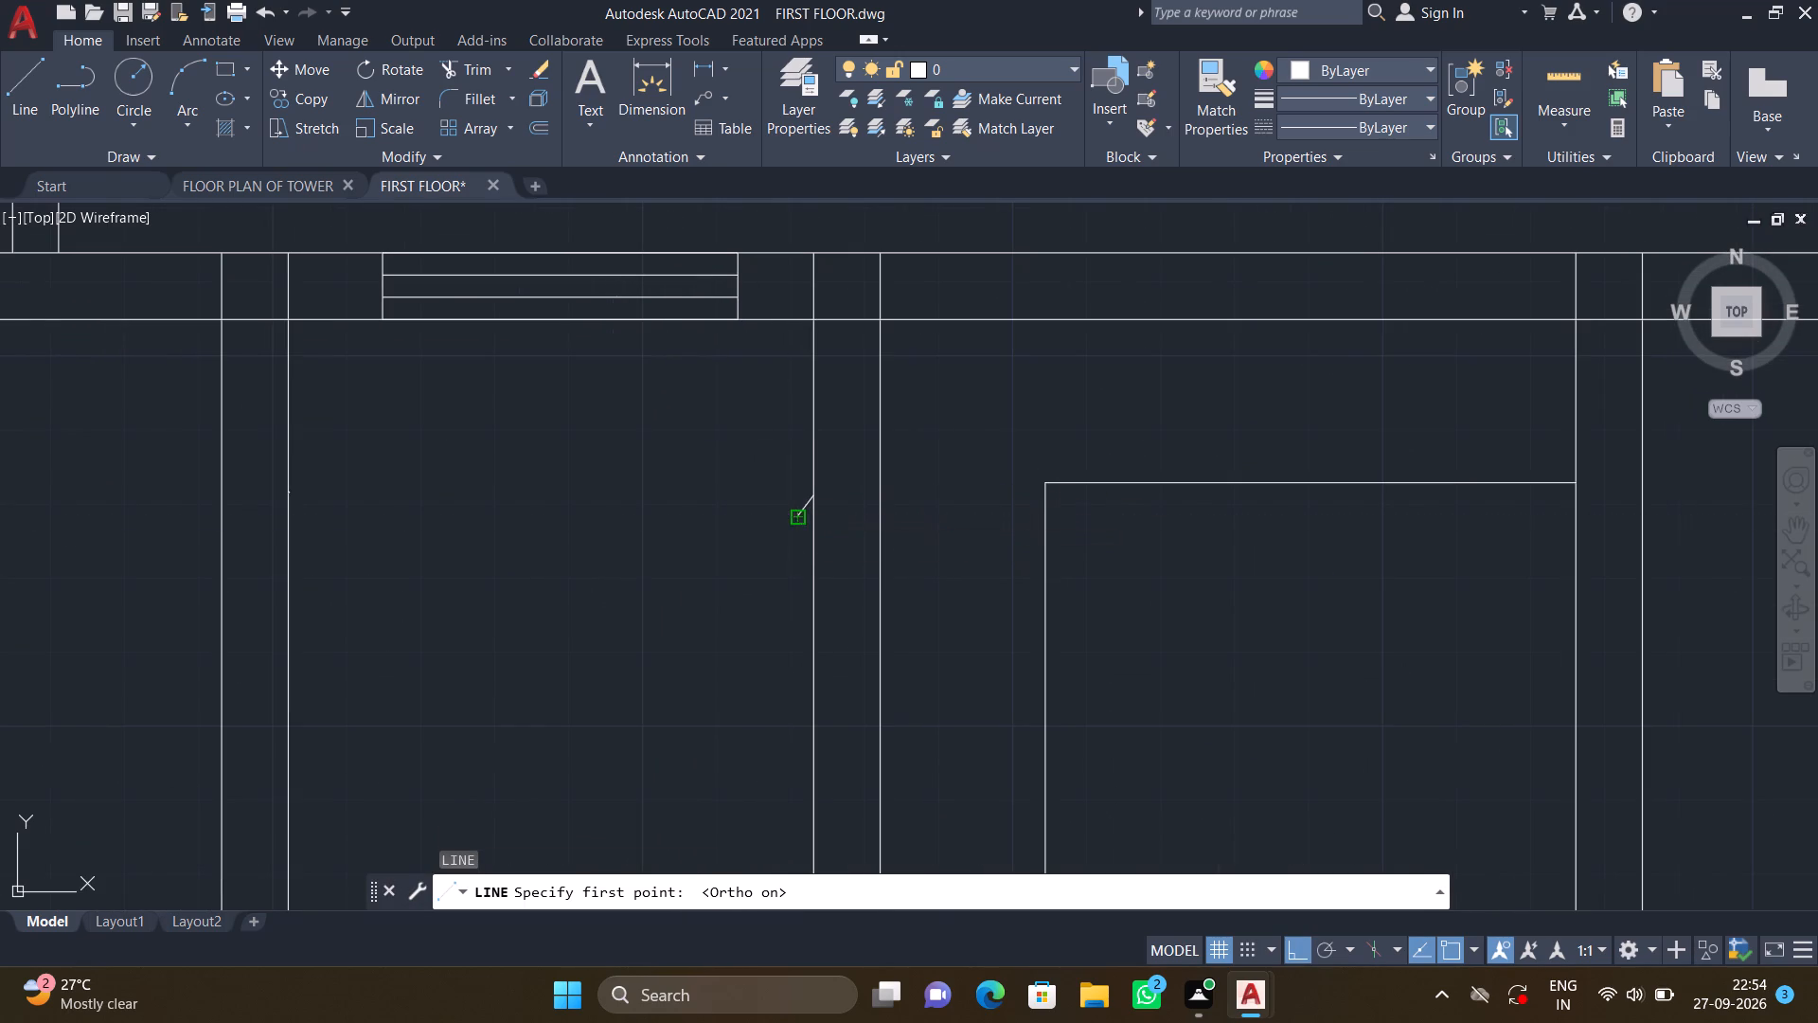
pyautogui.scroll(3, 320, 523)
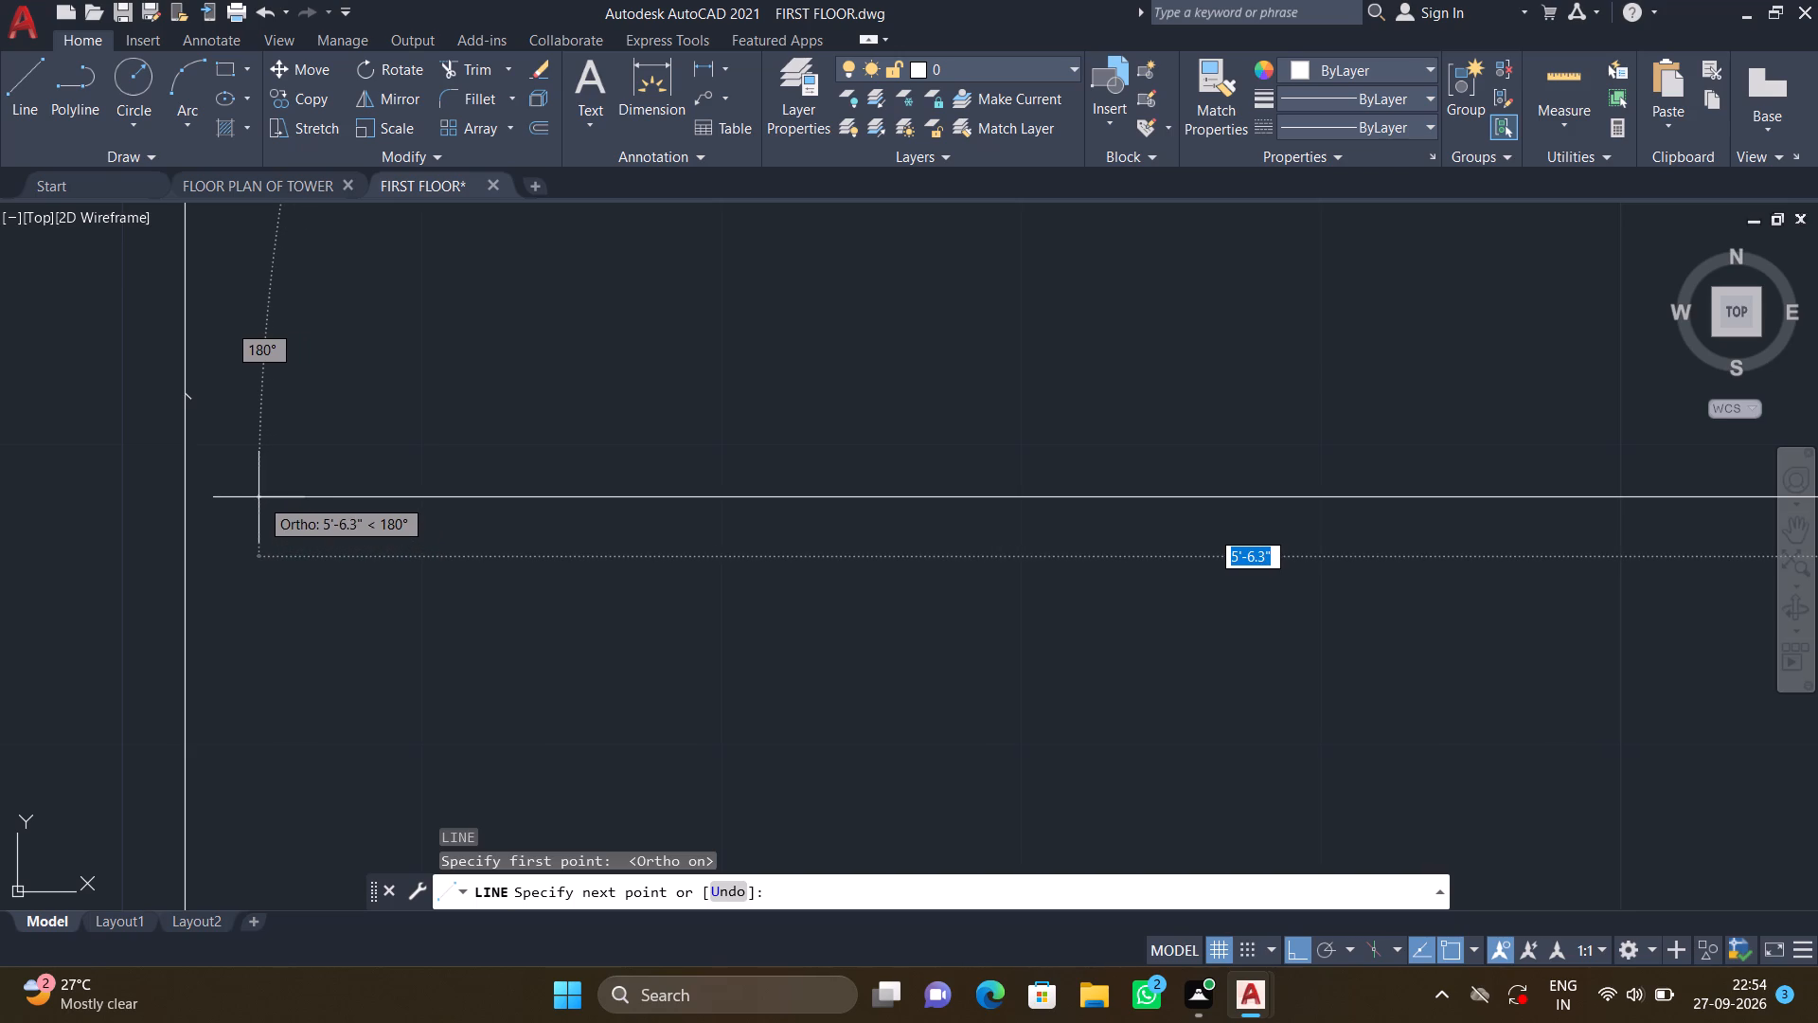
pyautogui.scroll(-2, 258, 496)
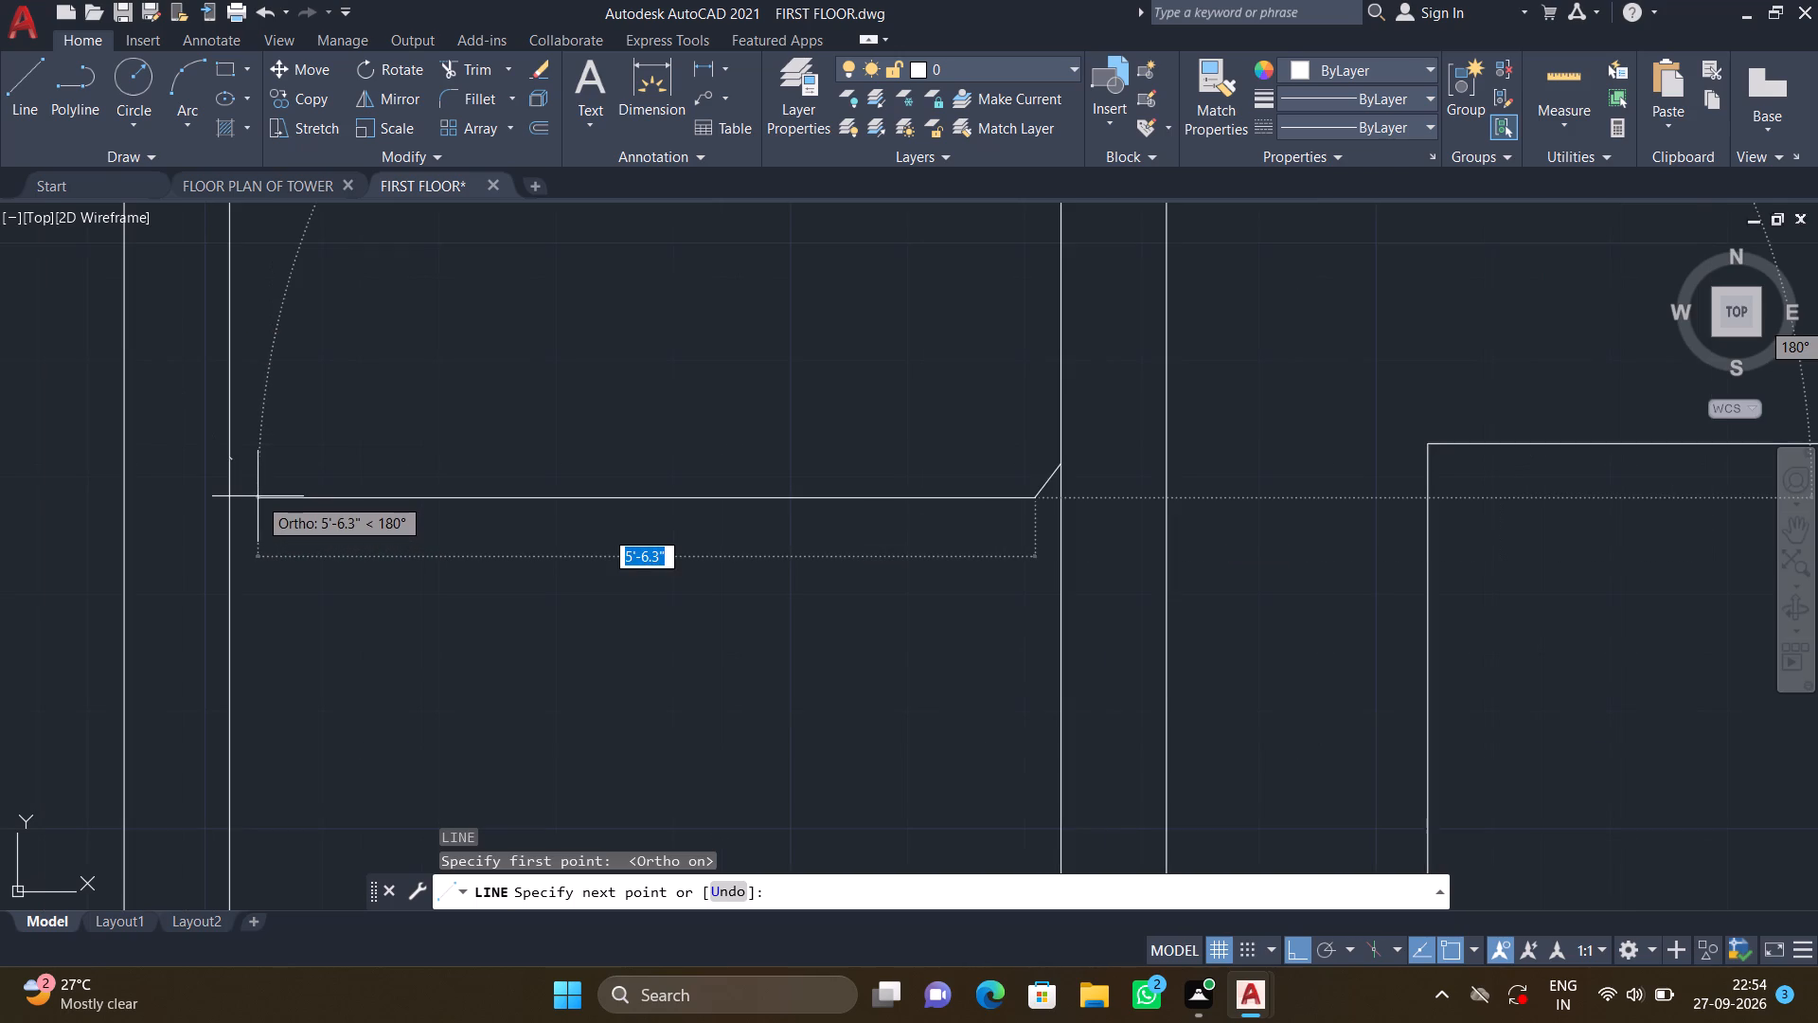
pyautogui.scroll(2, 258, 496)
pyautogui.click(254, 496)
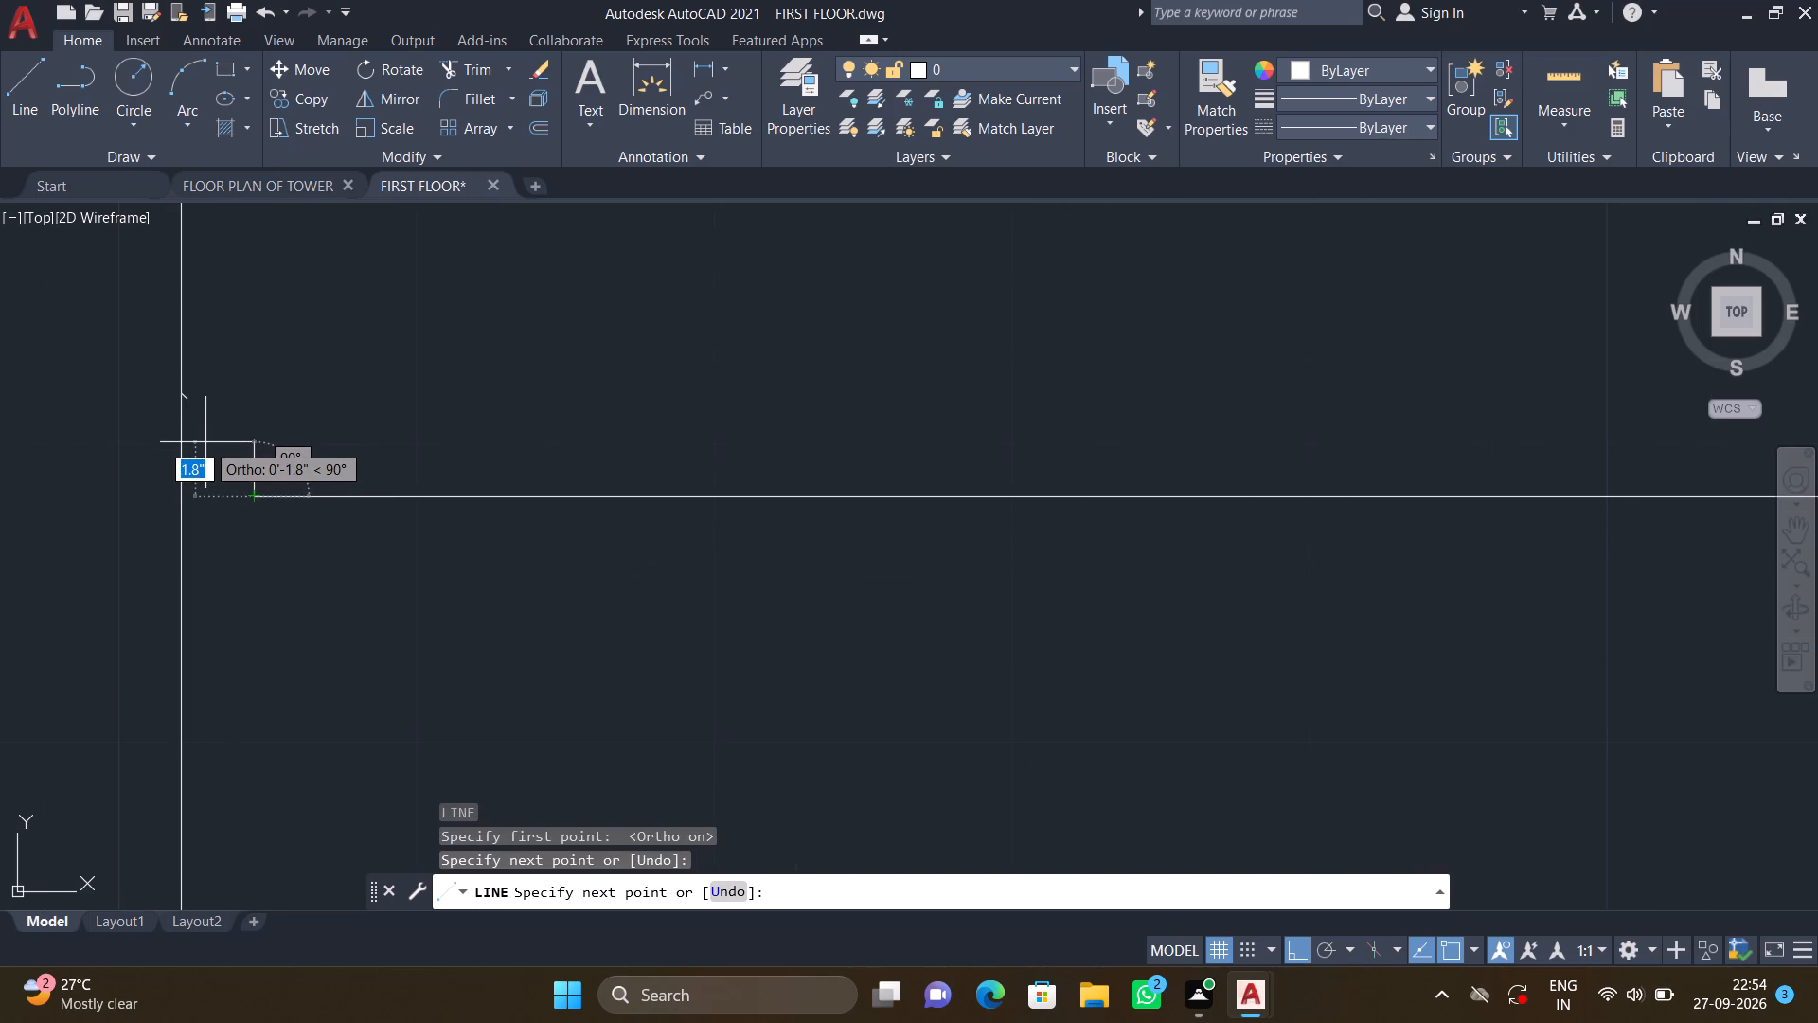
pyautogui.press('F8')
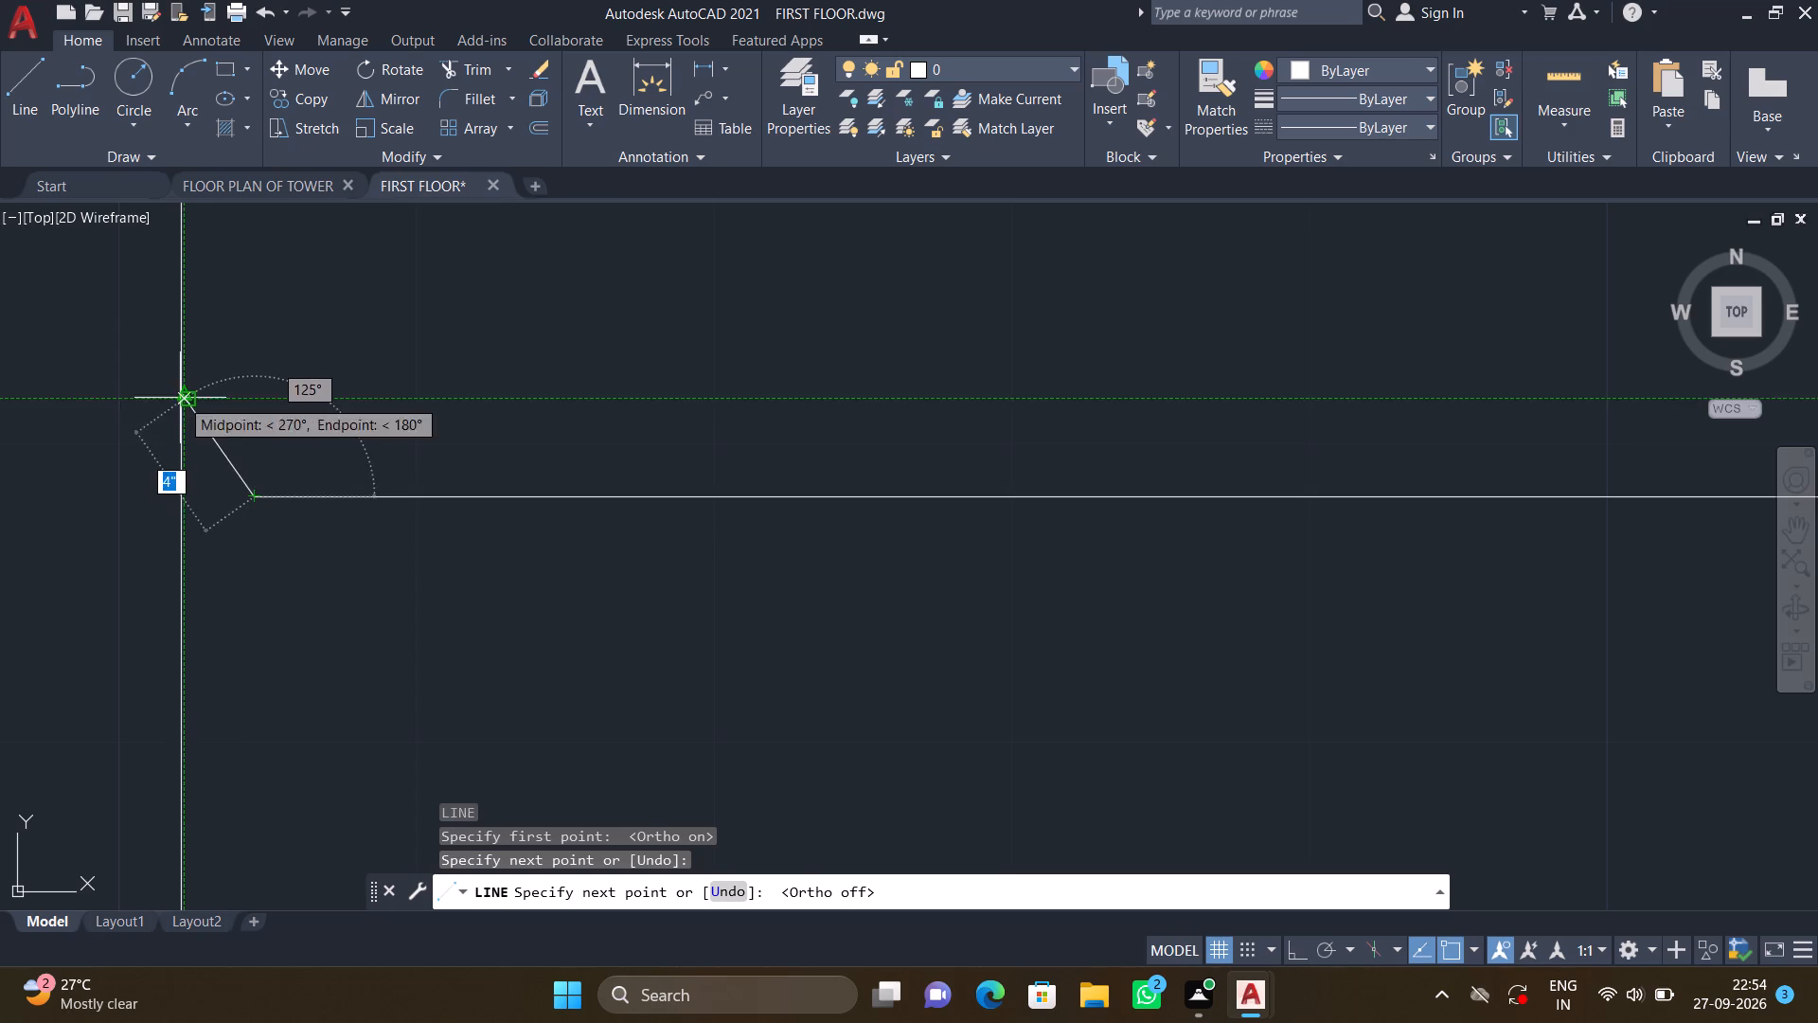
pyautogui.click(180, 396)
pyautogui.press('Return')
# Delete the tiny leftover line stub at the left wall where the new diagonal ends.
pyautogui.scroll(4, 167, 363)
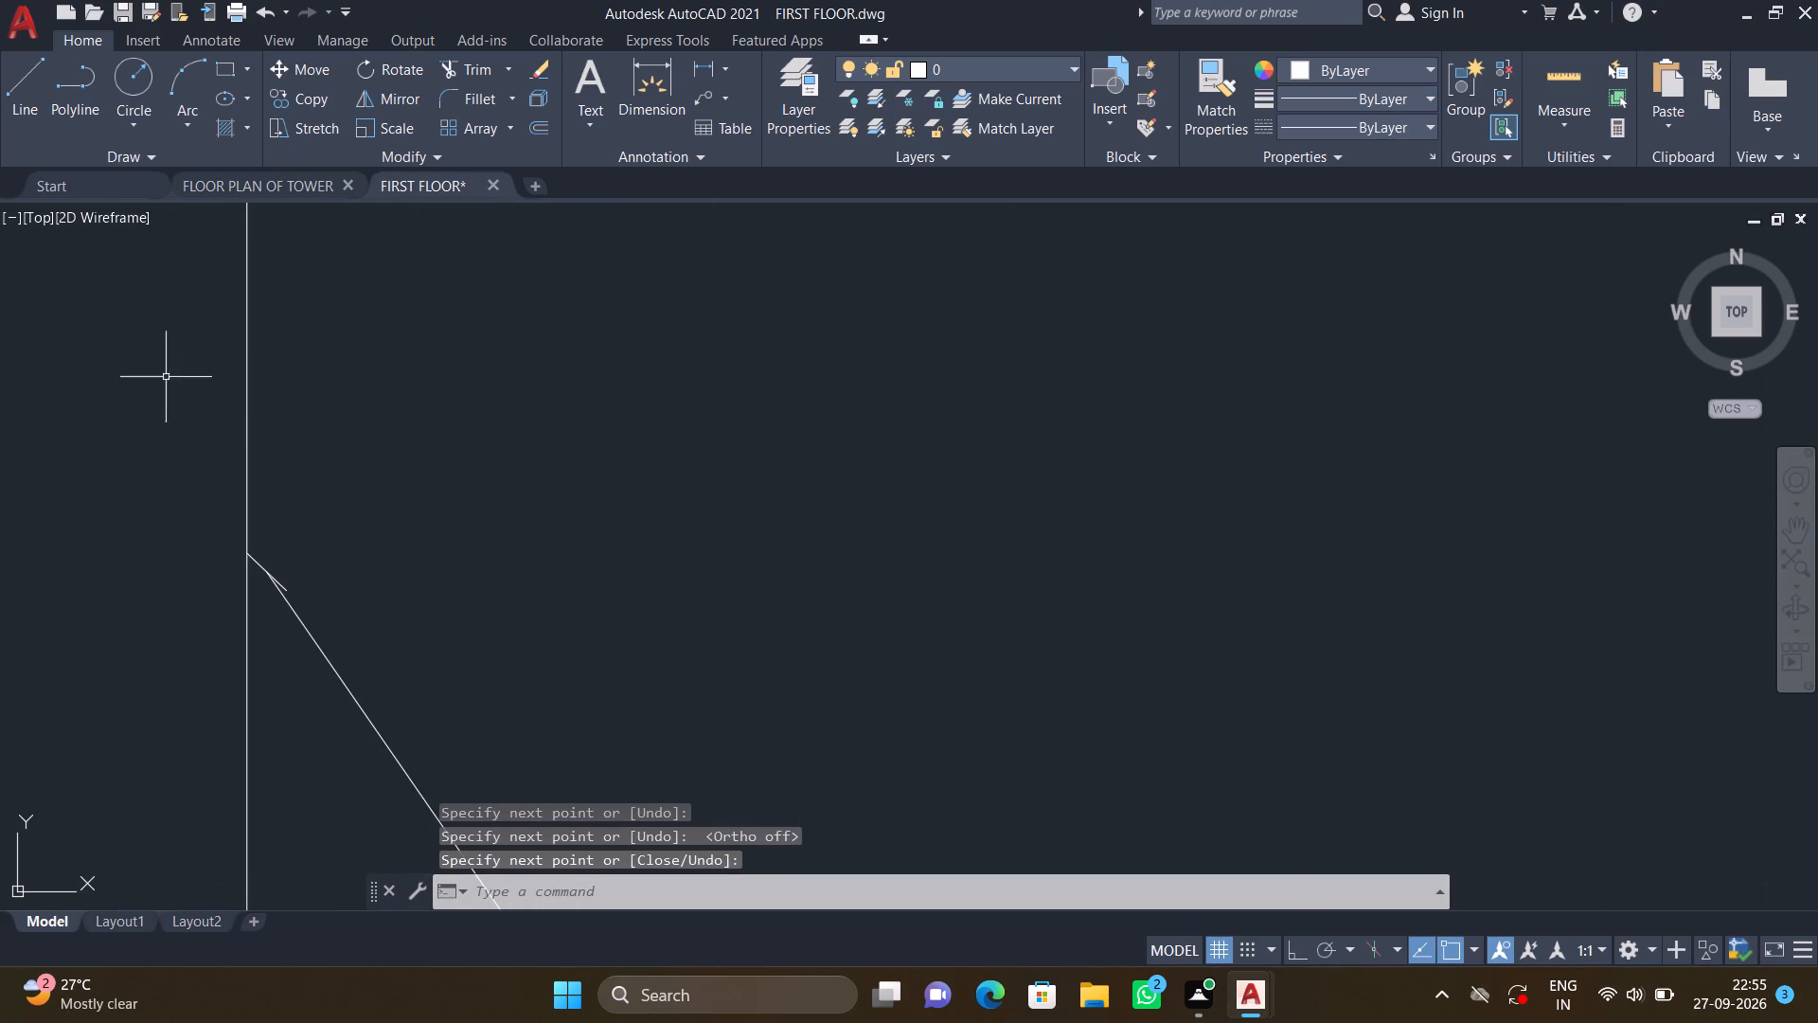
pyautogui.click(256, 558)
pyautogui.press('Delete')
# Extend the left corner diagonal to meet the room's left wall line.
pyautogui.press('e')
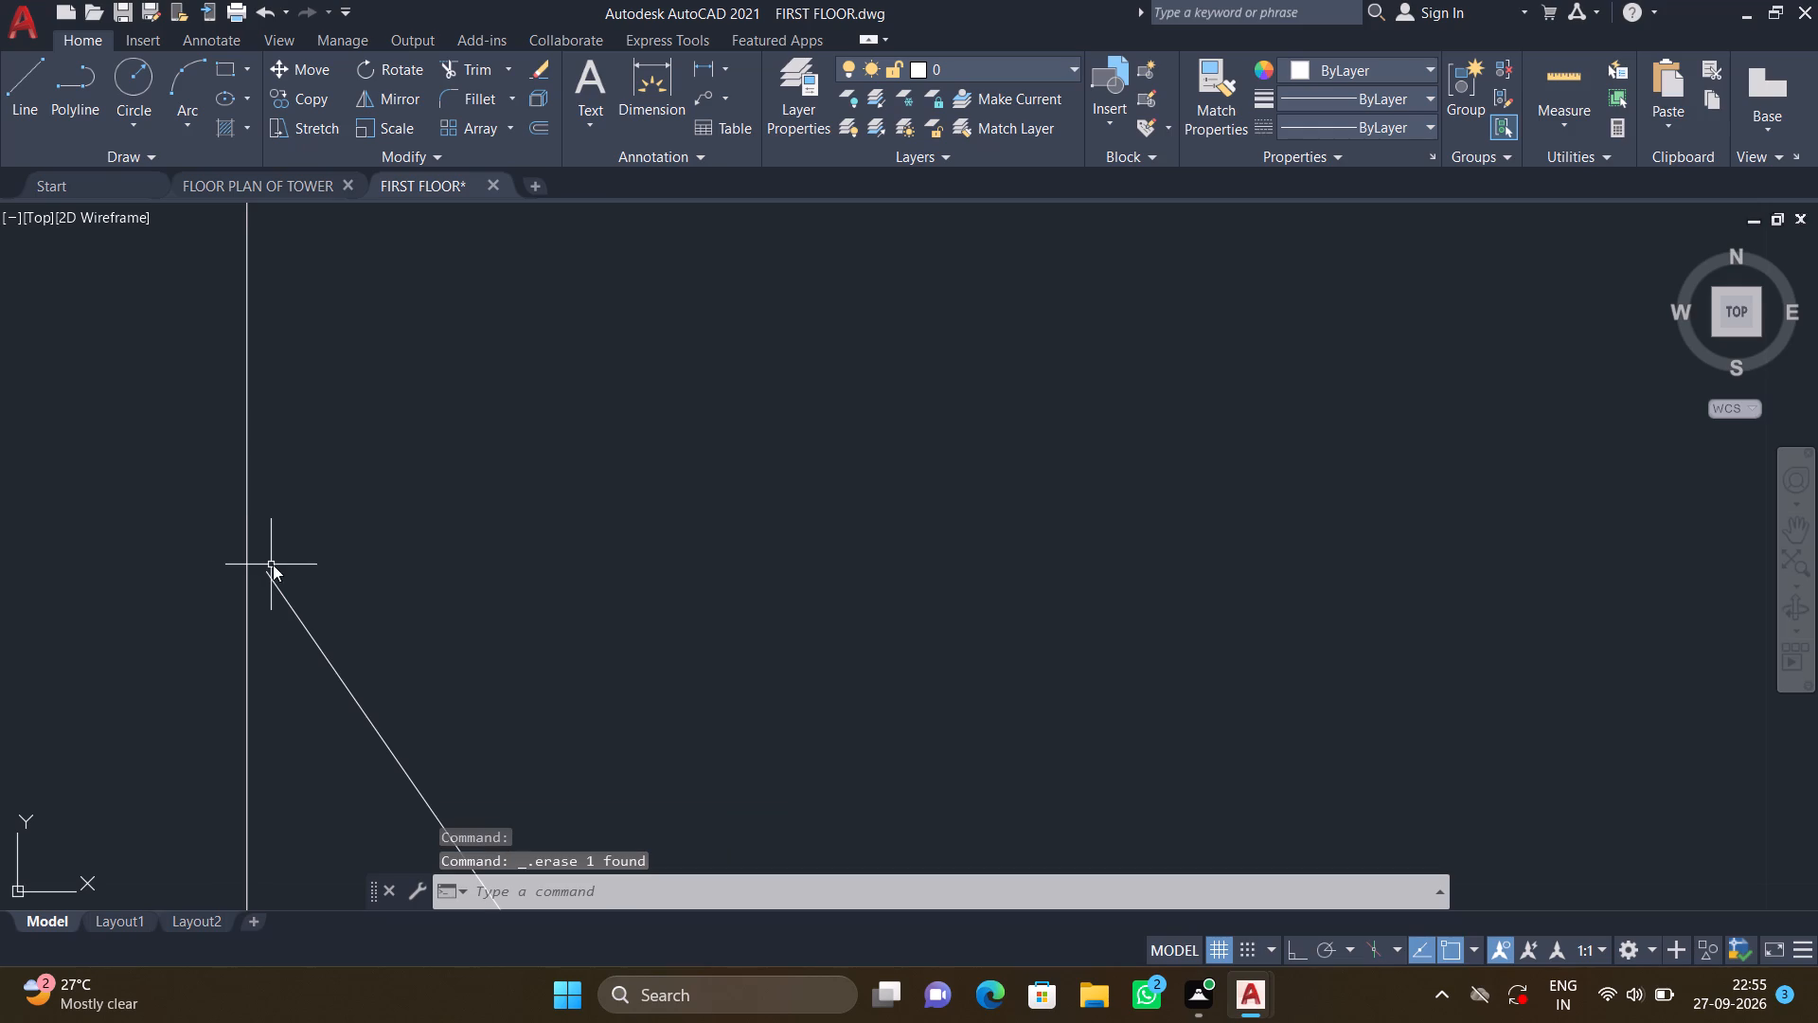
pyautogui.press('x')
pyautogui.press('Return')
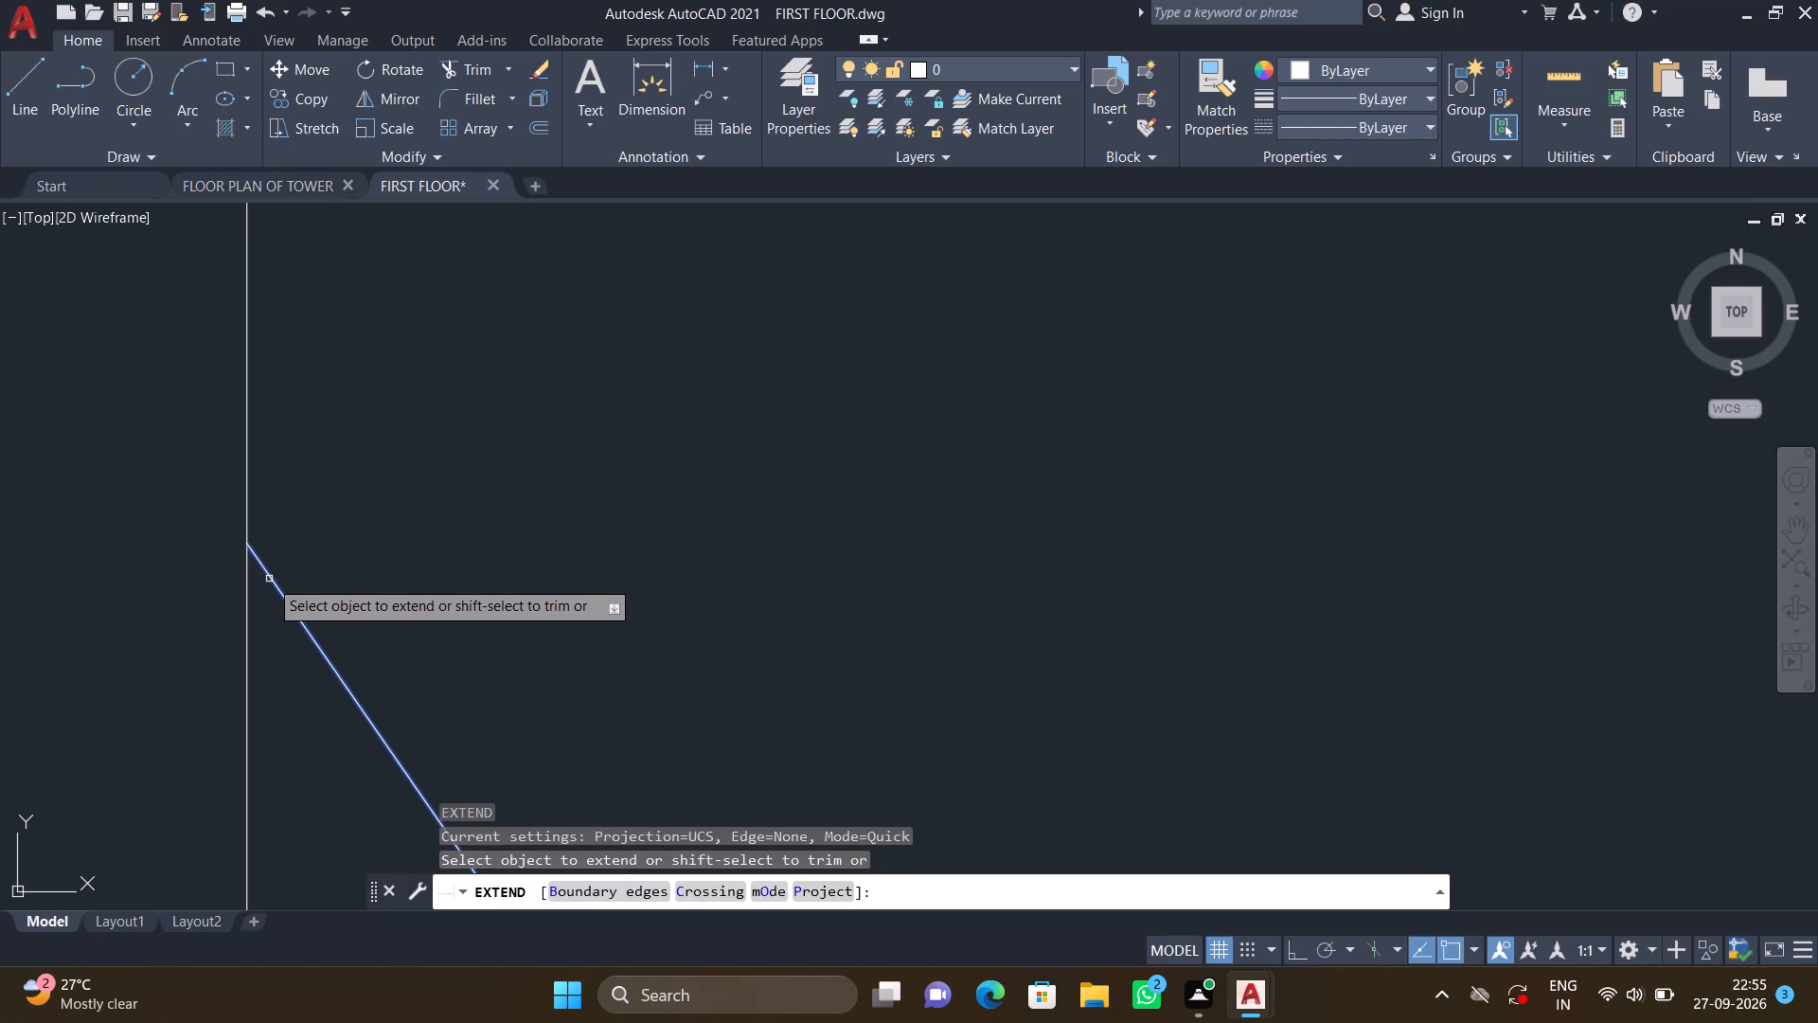
pyautogui.click(269, 579)
pyautogui.press('Return')
pyautogui.scroll(-7, 427, 586)
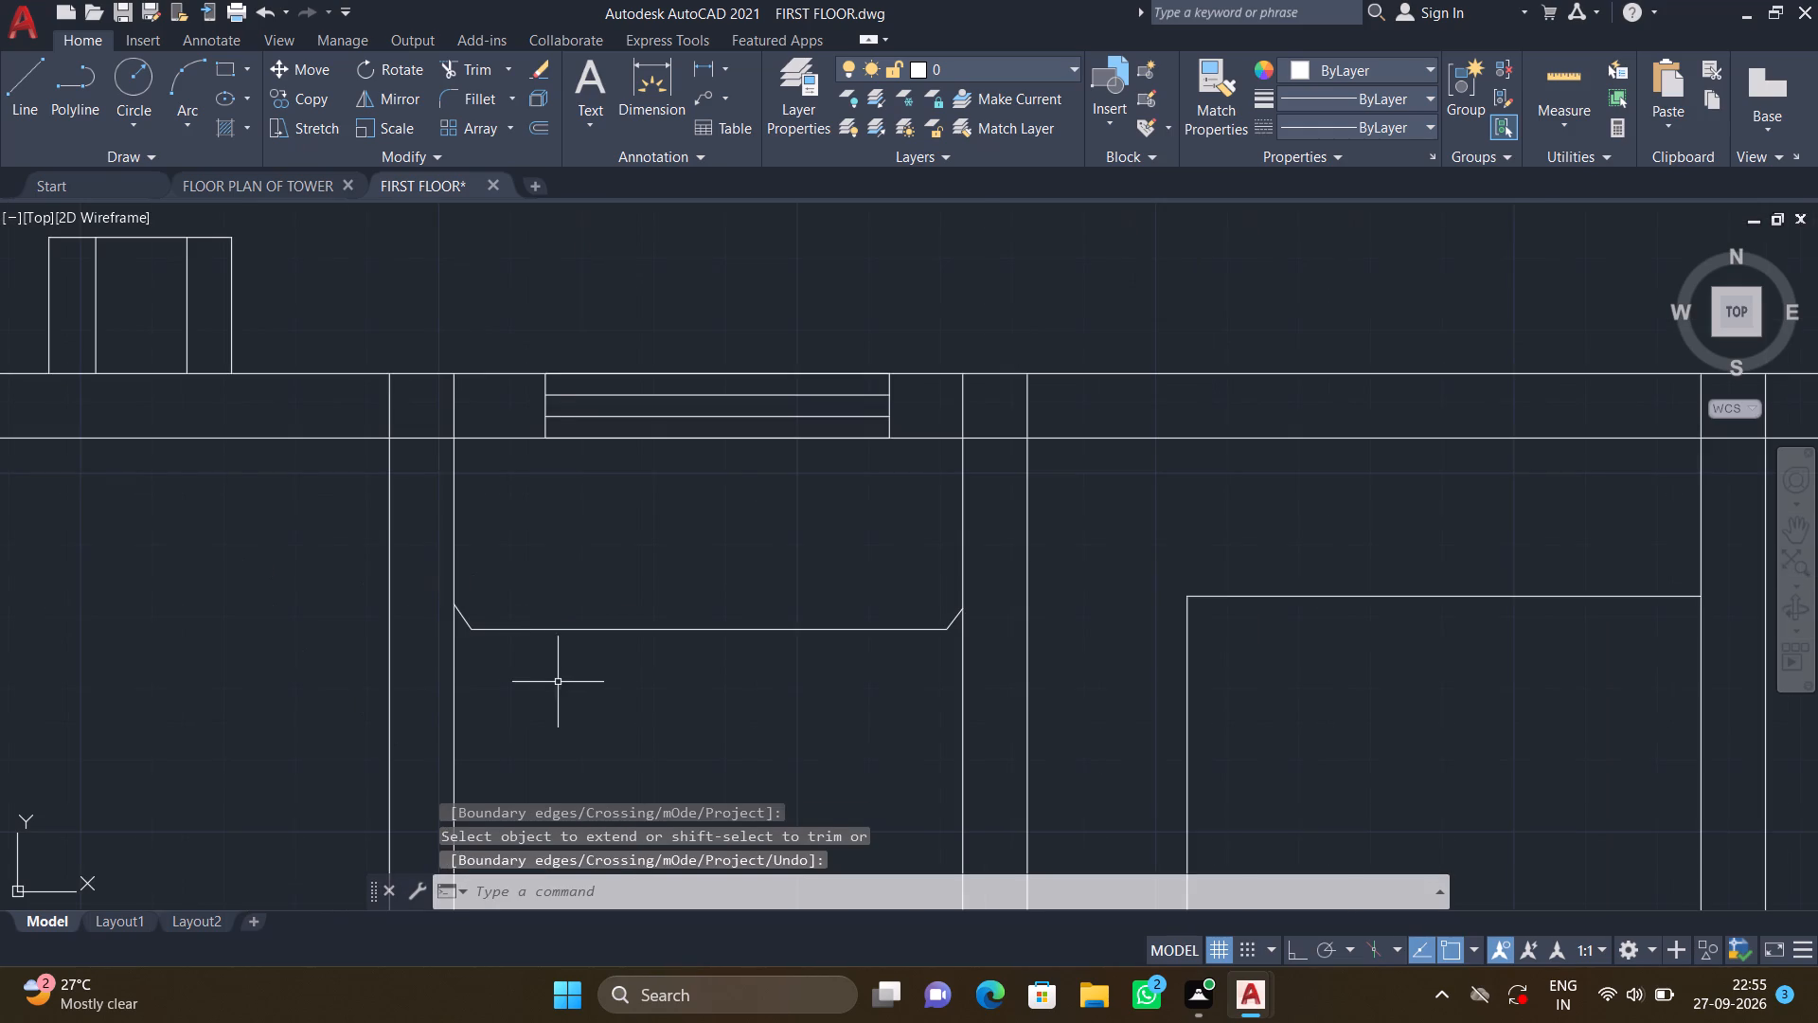
# Examine the overall floor plan and the spare window and circular double-door symbols placed beside it.
pyautogui.moveTo(561, 681); pyautogui.dragTo(629, 580, button='middle')
pyautogui.scroll(-1, 631, 579)
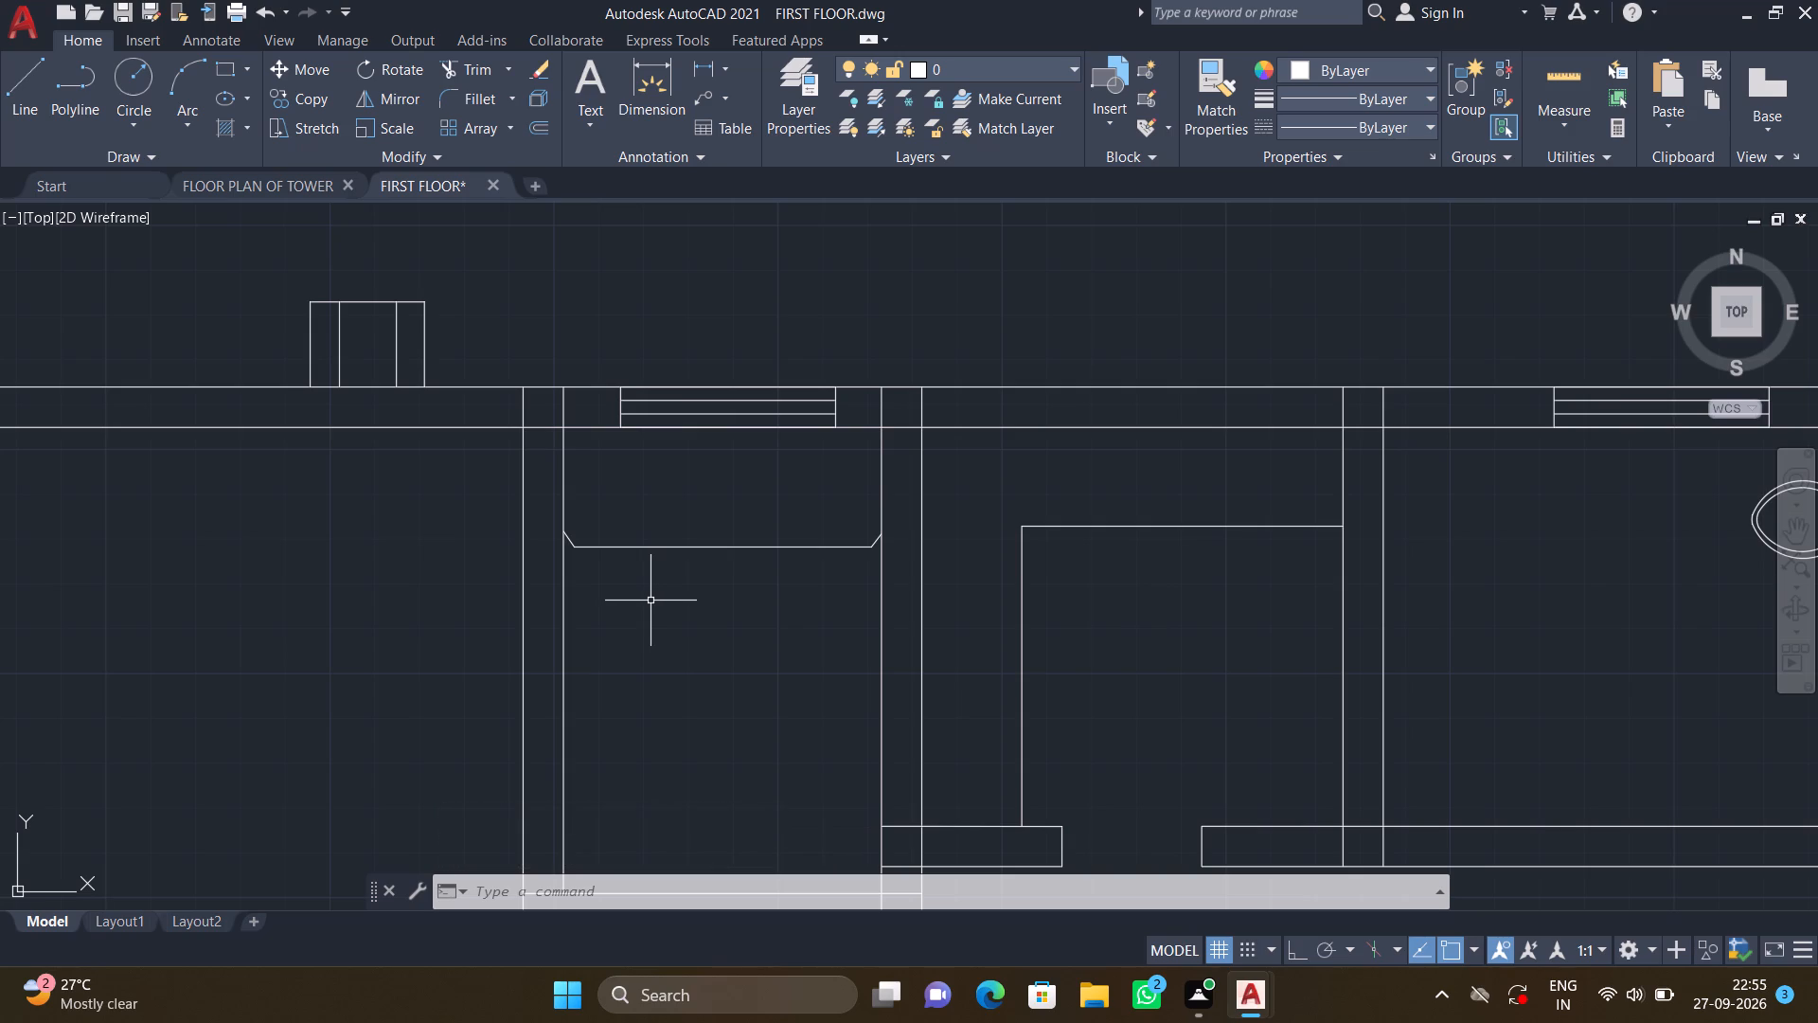
pyautogui.scroll(-3, 642, 608)
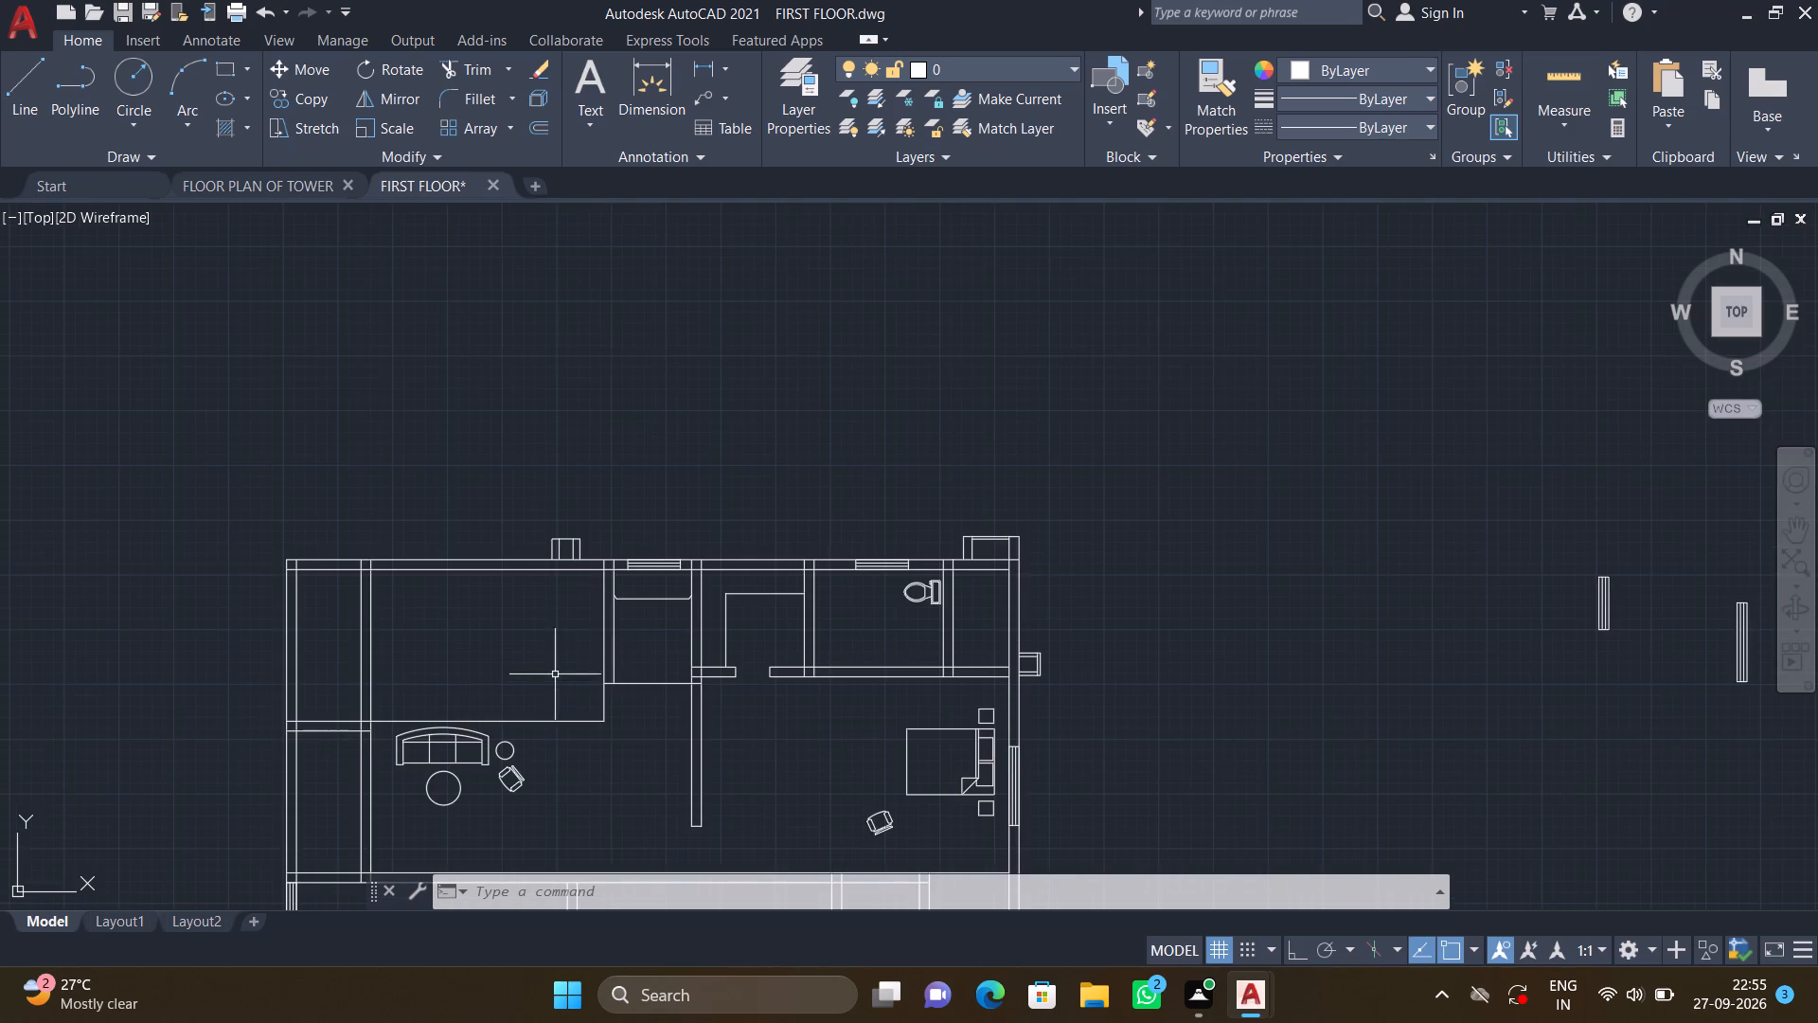
pyautogui.moveTo(552, 667); pyautogui.dragTo(584, 603, button='middle')
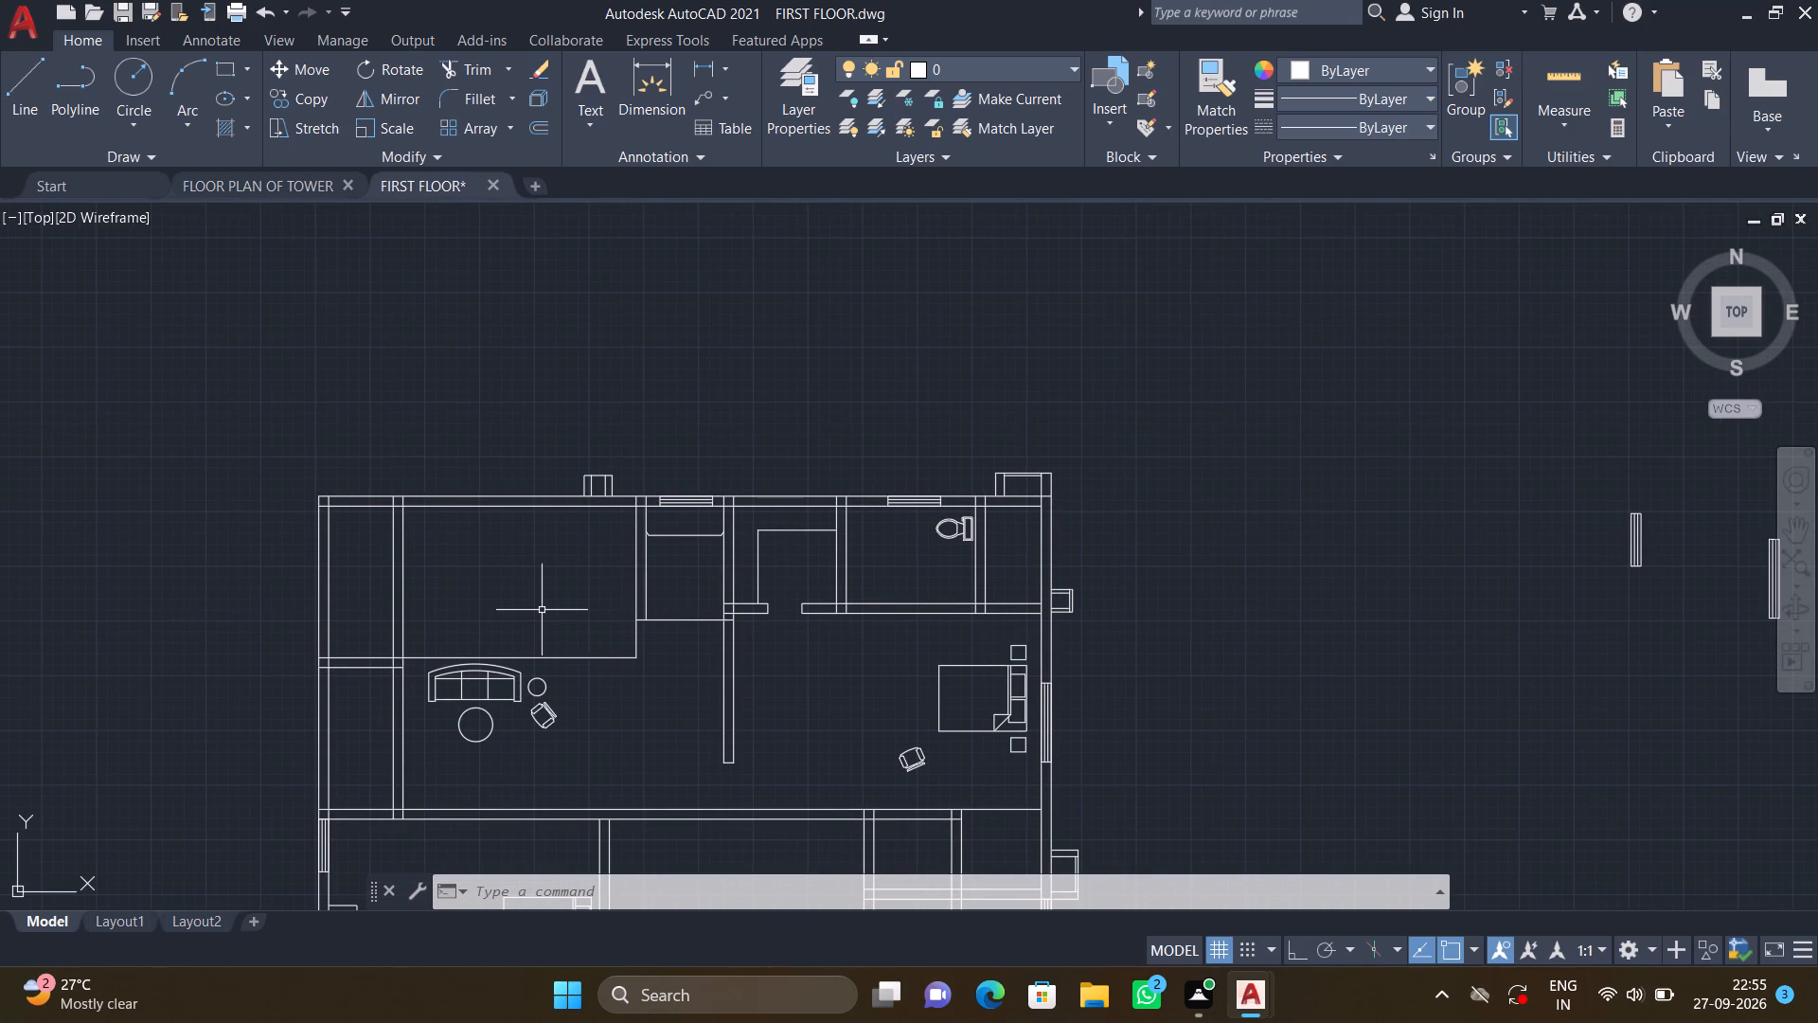
pyautogui.moveTo(547, 677); pyautogui.dragTo(576, 604, button='middle')
pyautogui.scroll(-2, 577, 603)
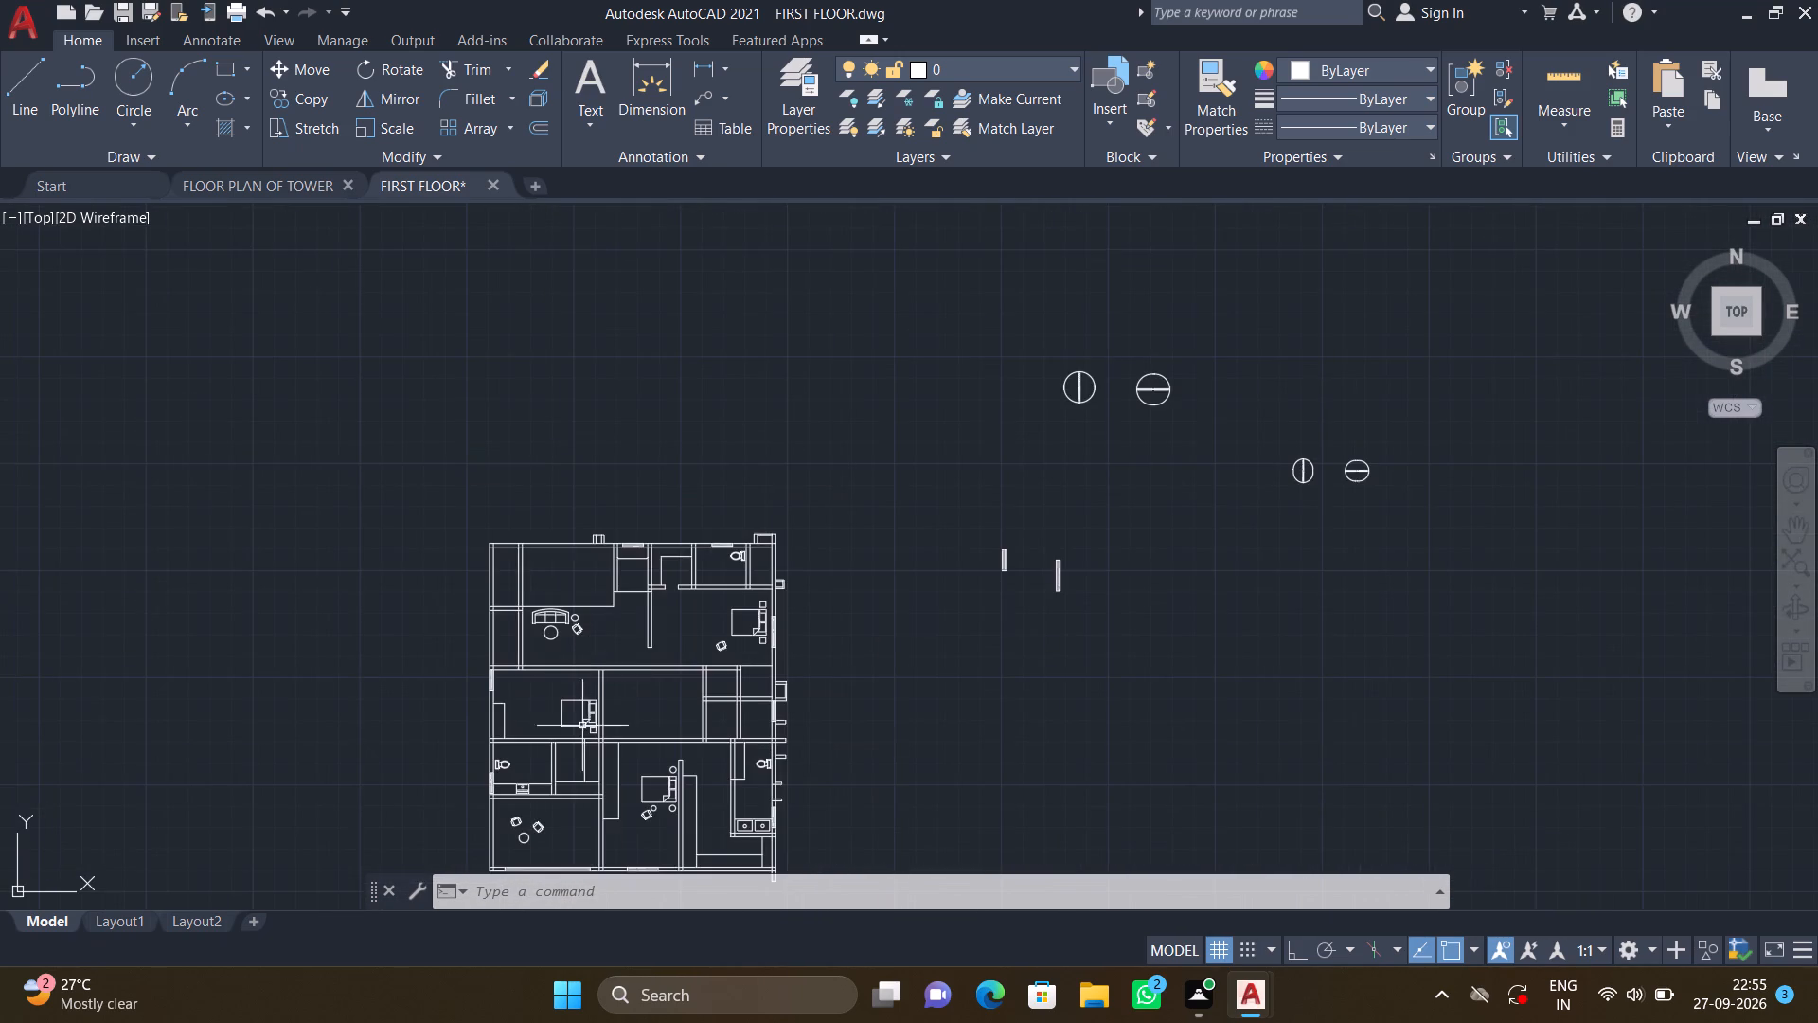
pyautogui.moveTo(581, 705); pyautogui.dragTo(619, 620, button='middle')
pyautogui.scroll(-1, 581, 699)
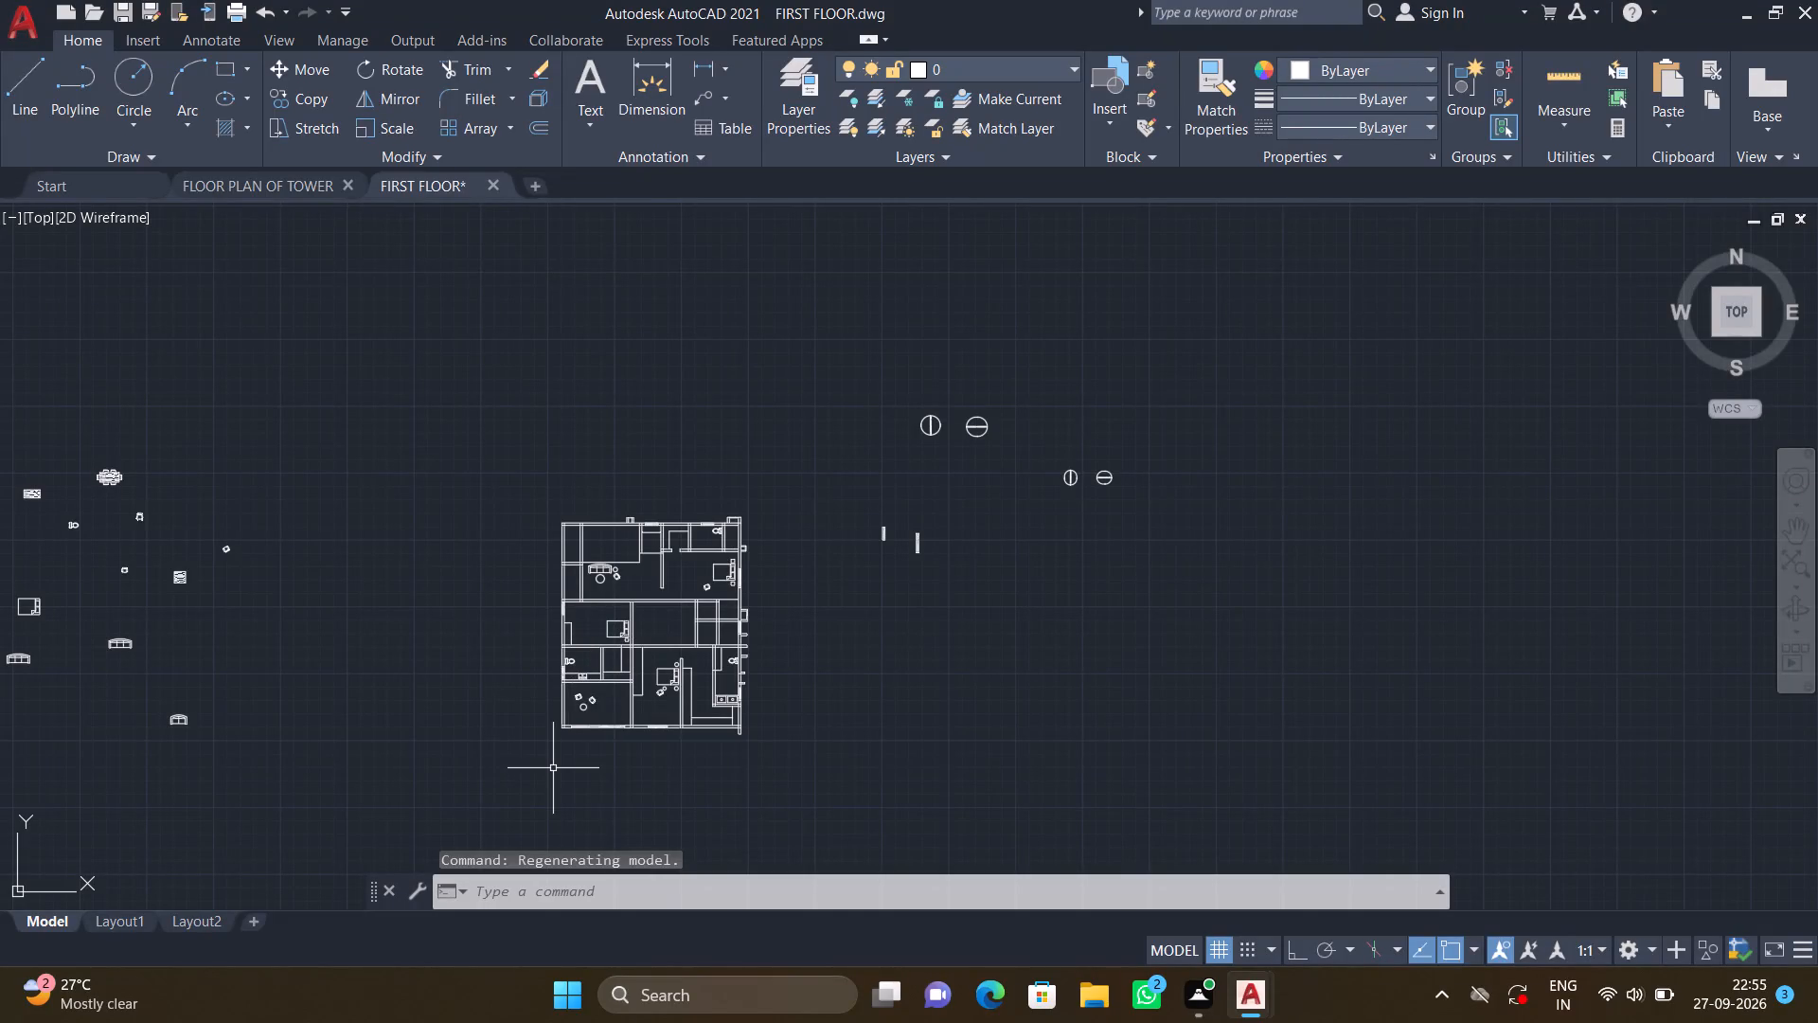
pyautogui.scroll(3, 892, 590)
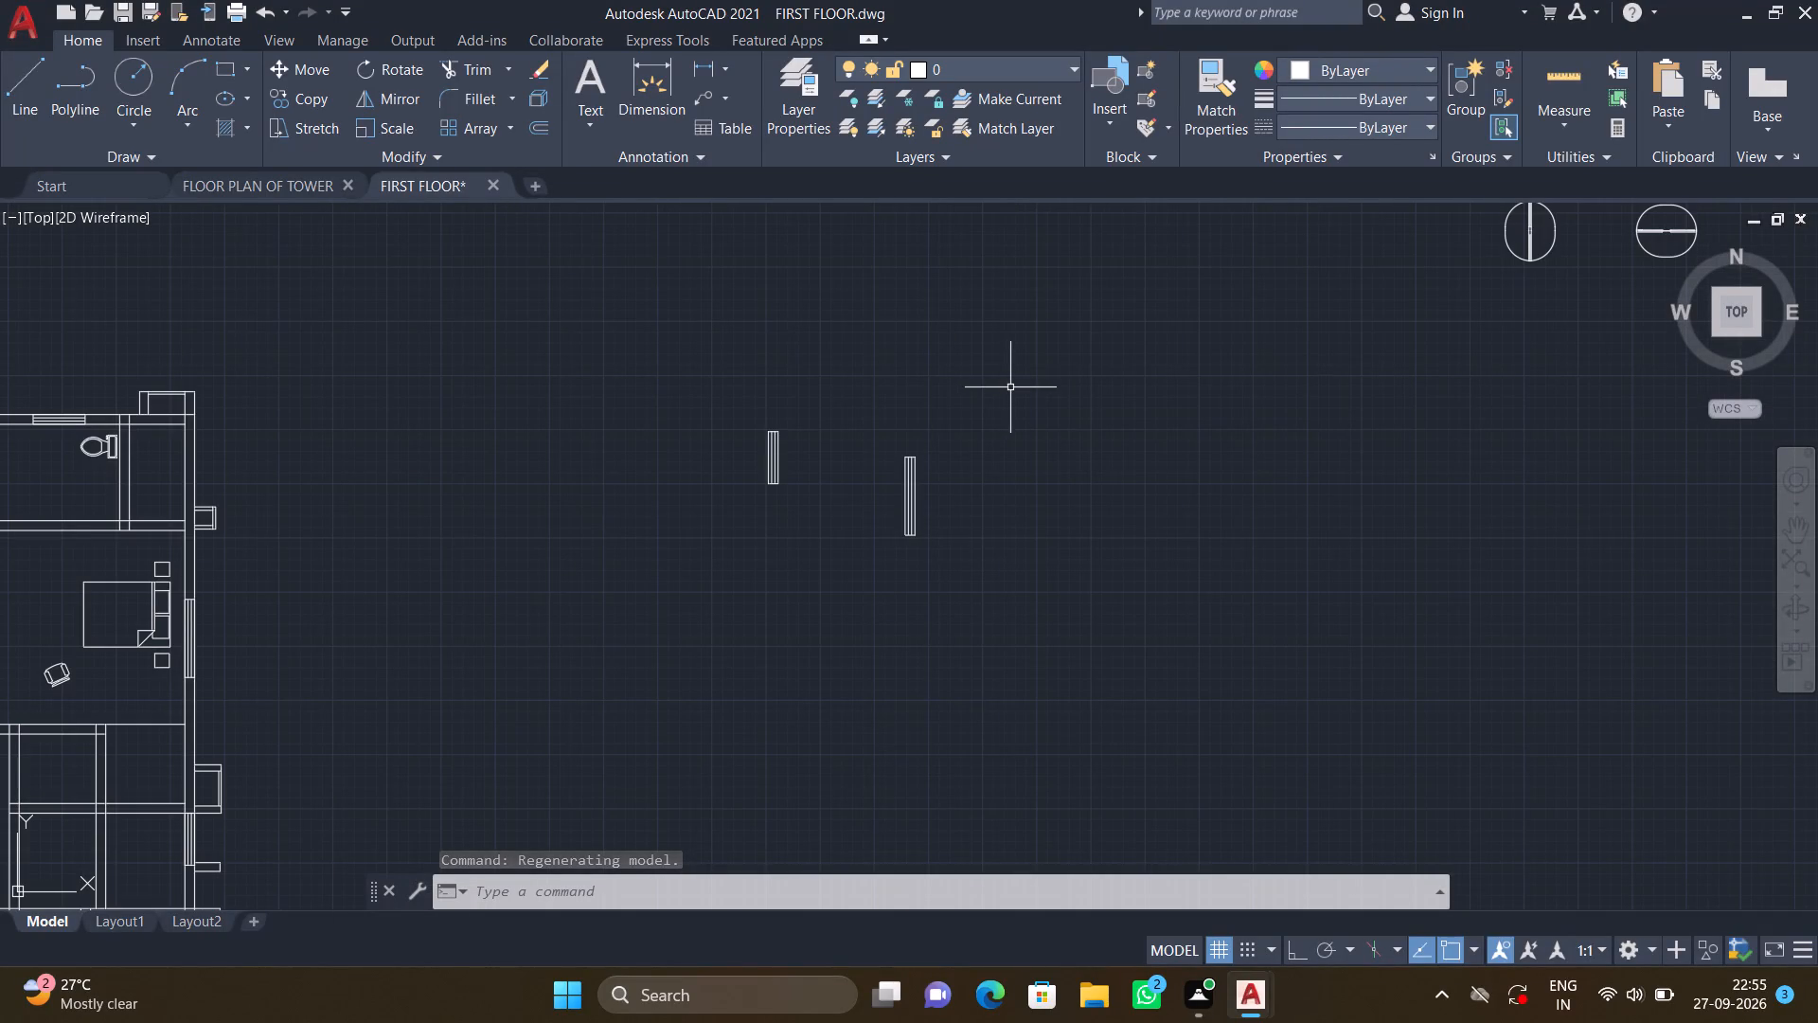
pyautogui.moveTo(1026, 364); pyautogui.dragTo(954, 578, button='middle')
pyautogui.moveTo(1003, 212); pyautogui.dragTo(996, 232, button='middle')
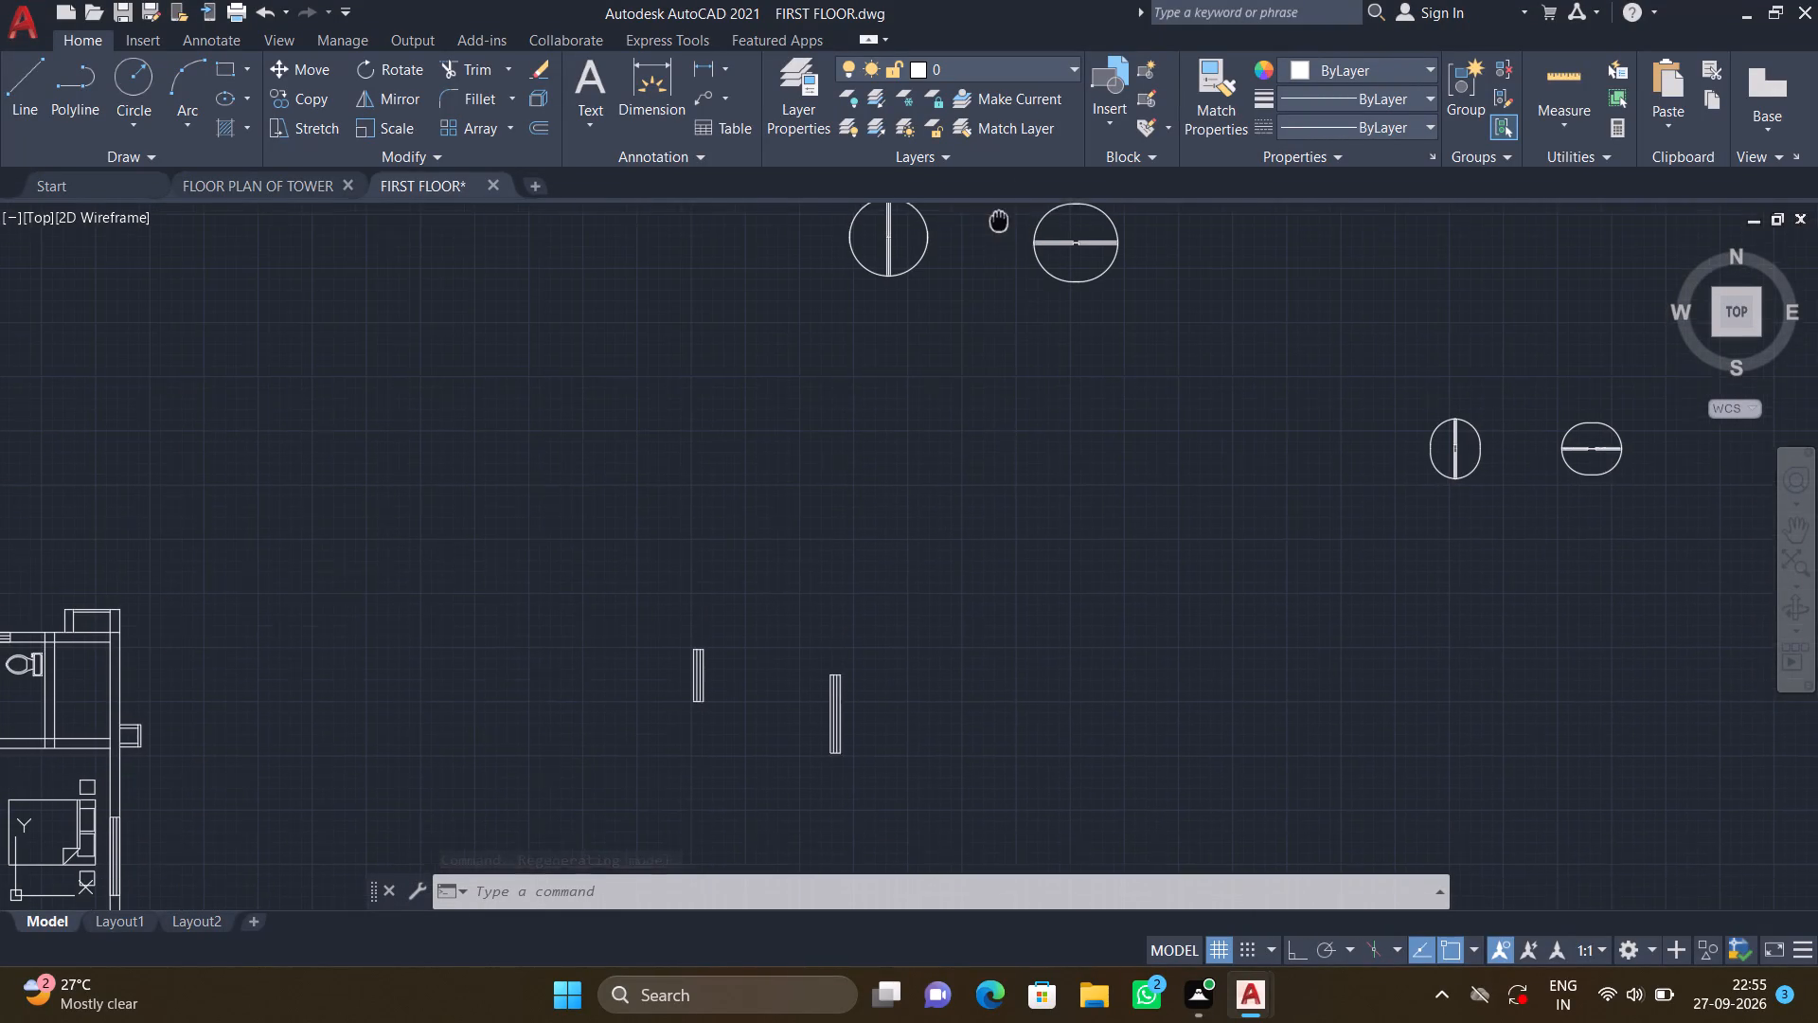
pyautogui.moveTo(996, 232); pyautogui.dragTo(906, 413, button='middle')
pyautogui.scroll(-1, 817, 502)
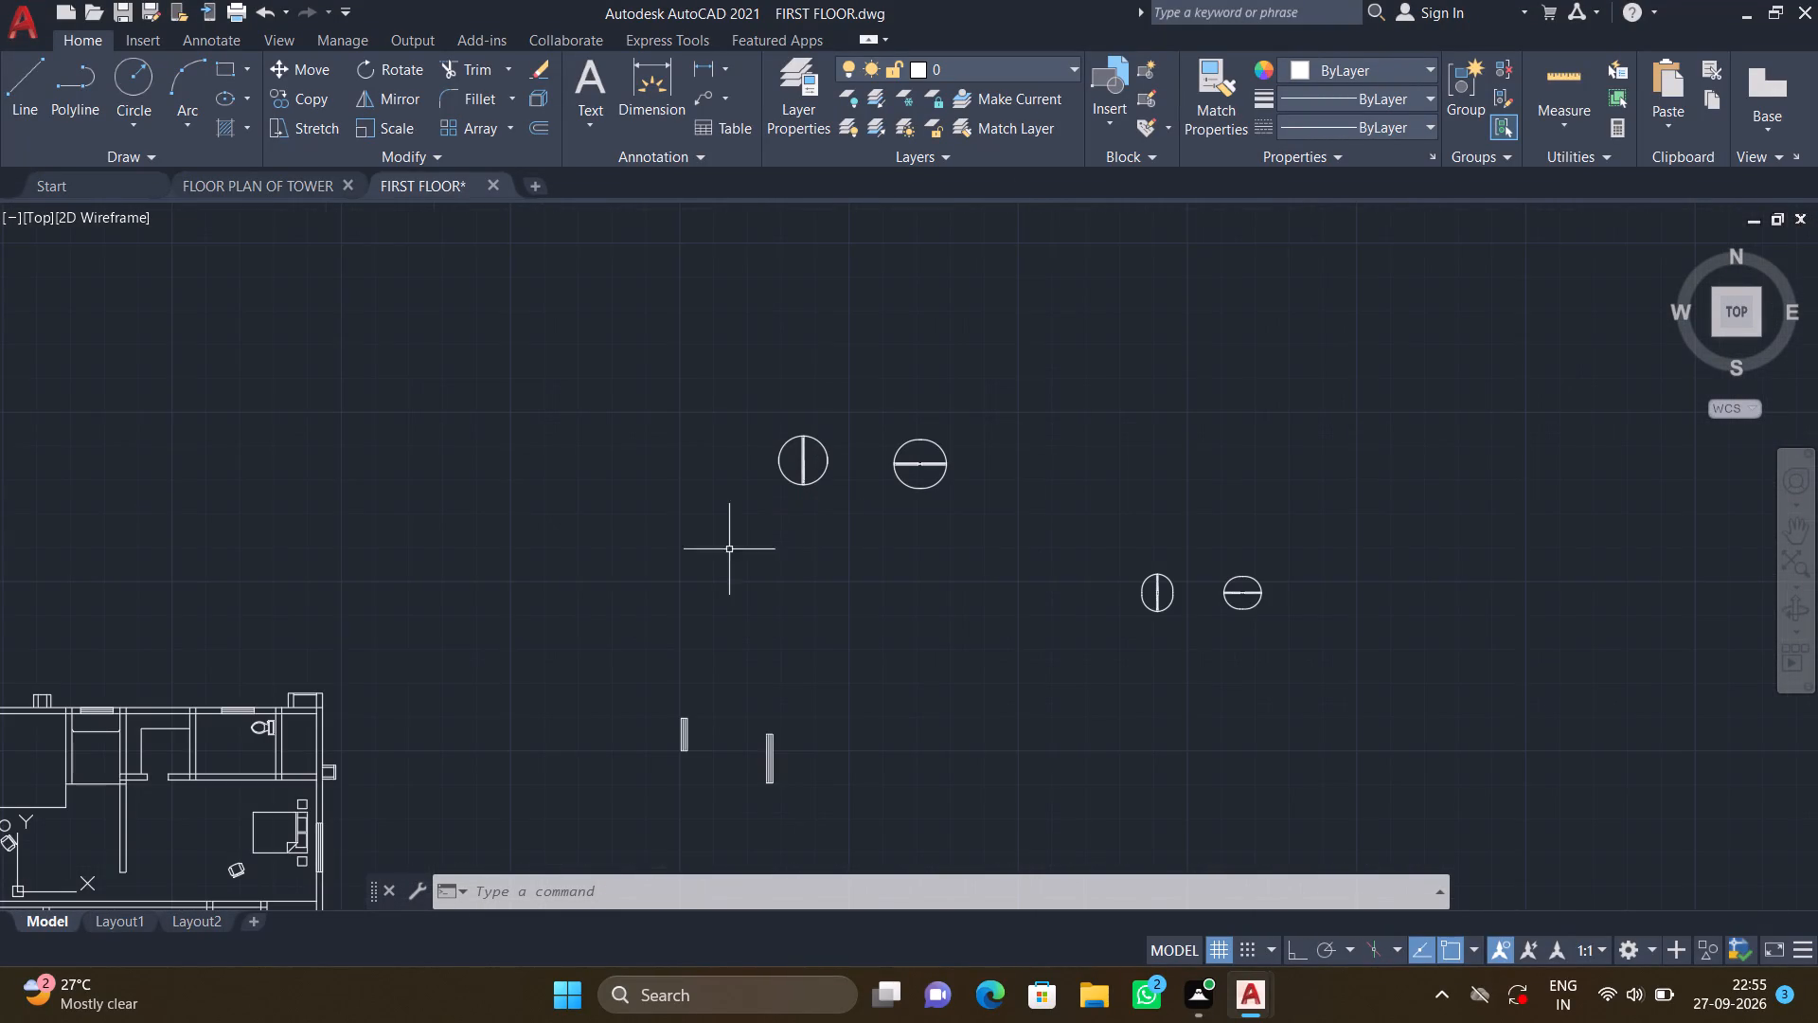
pyautogui.moveTo(472, 637); pyautogui.dragTo(647, 578, button='middle')
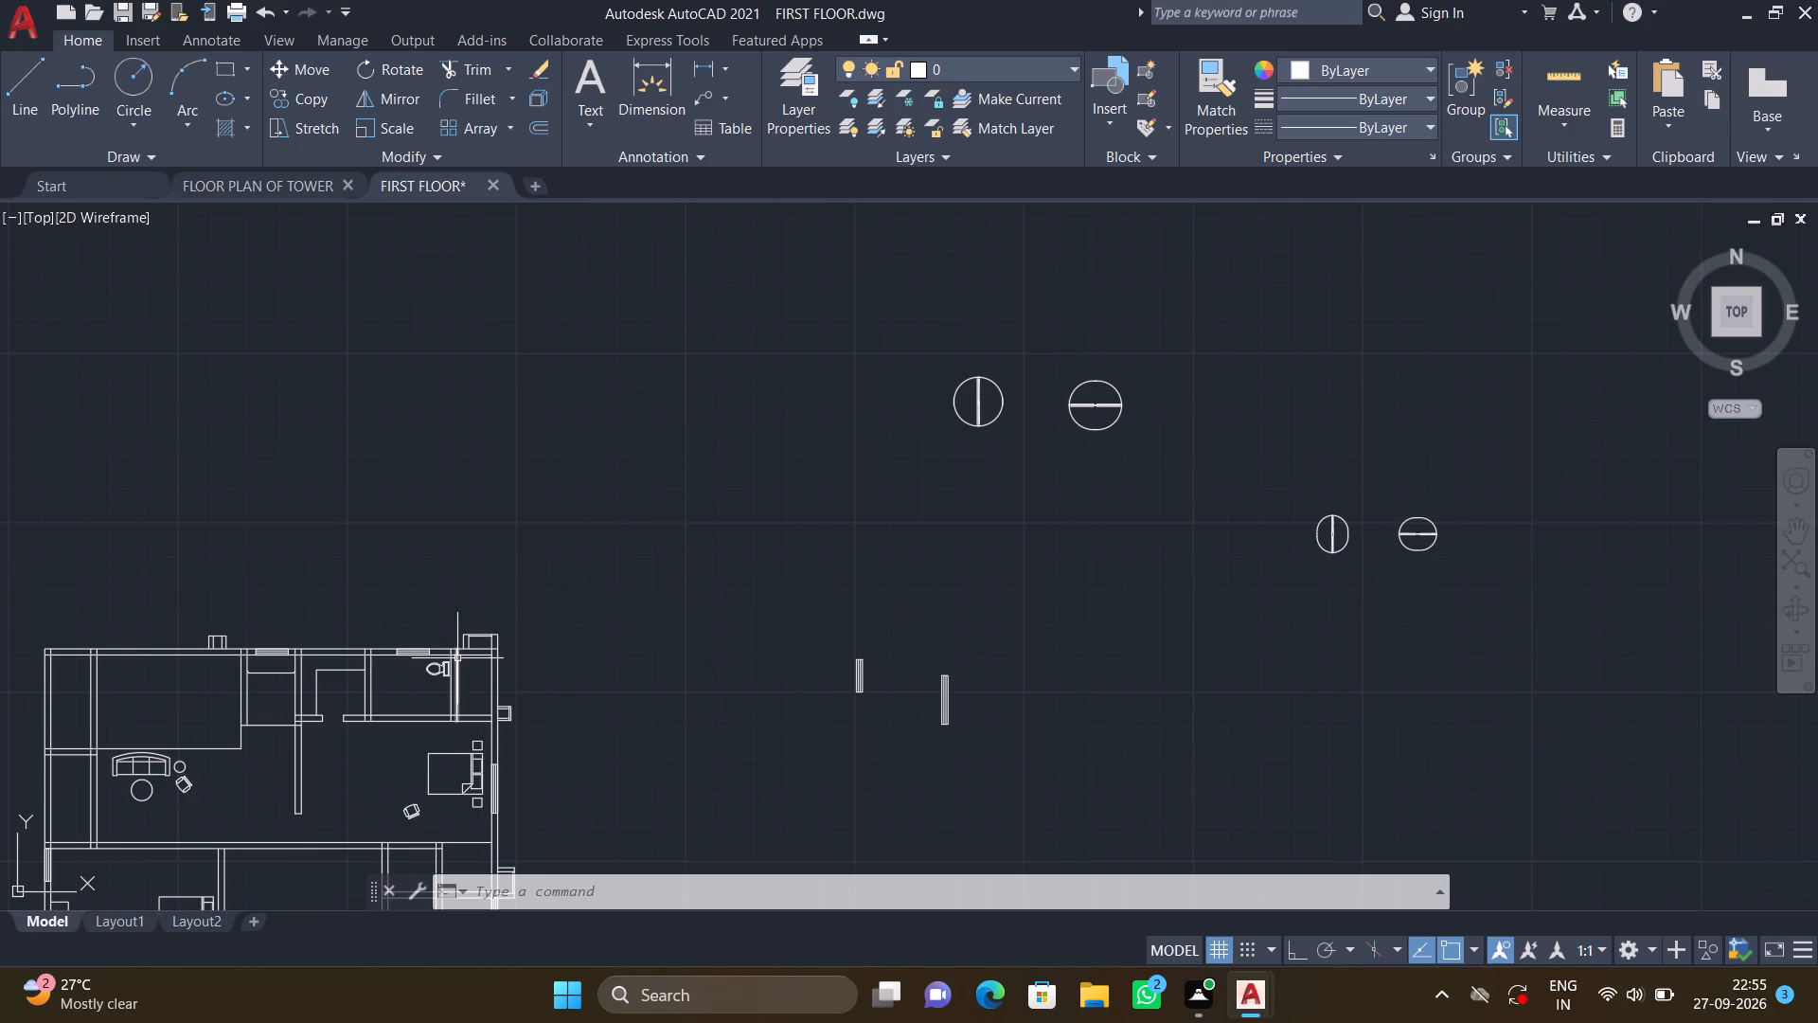
pyautogui.scroll(2, 1359, 539)
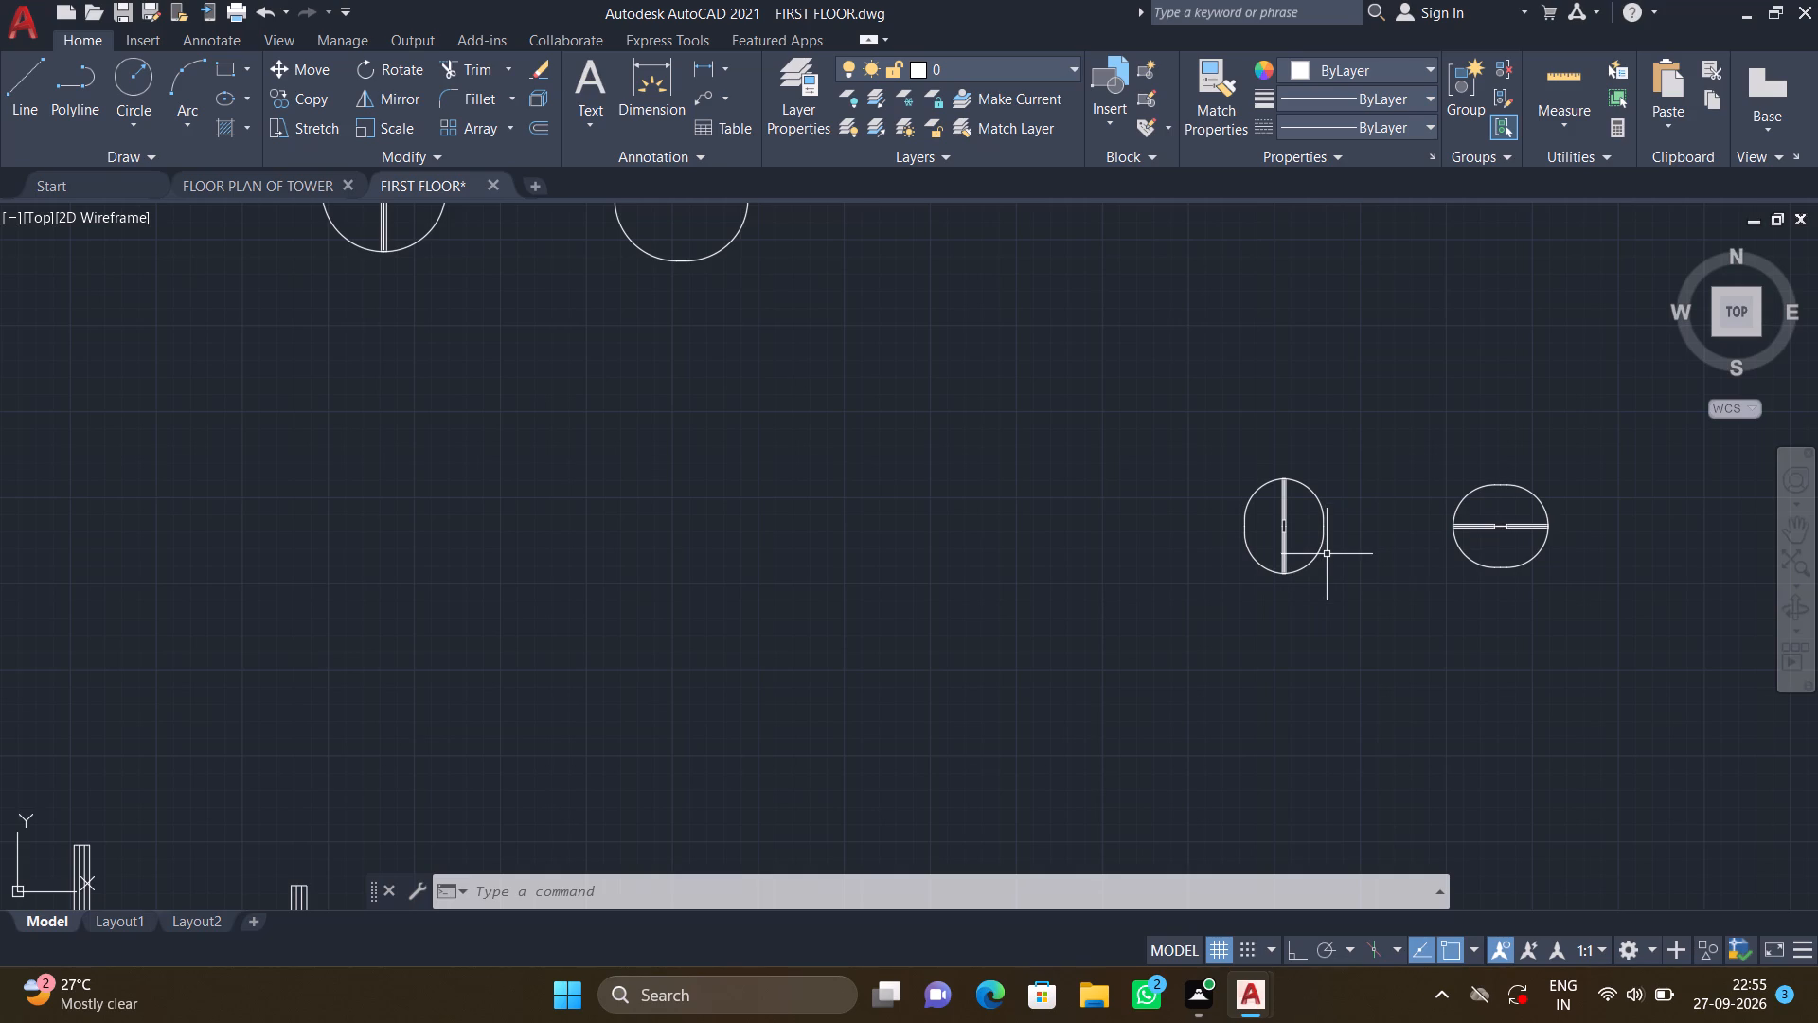
pyautogui.scroll(3, 1292, 499)
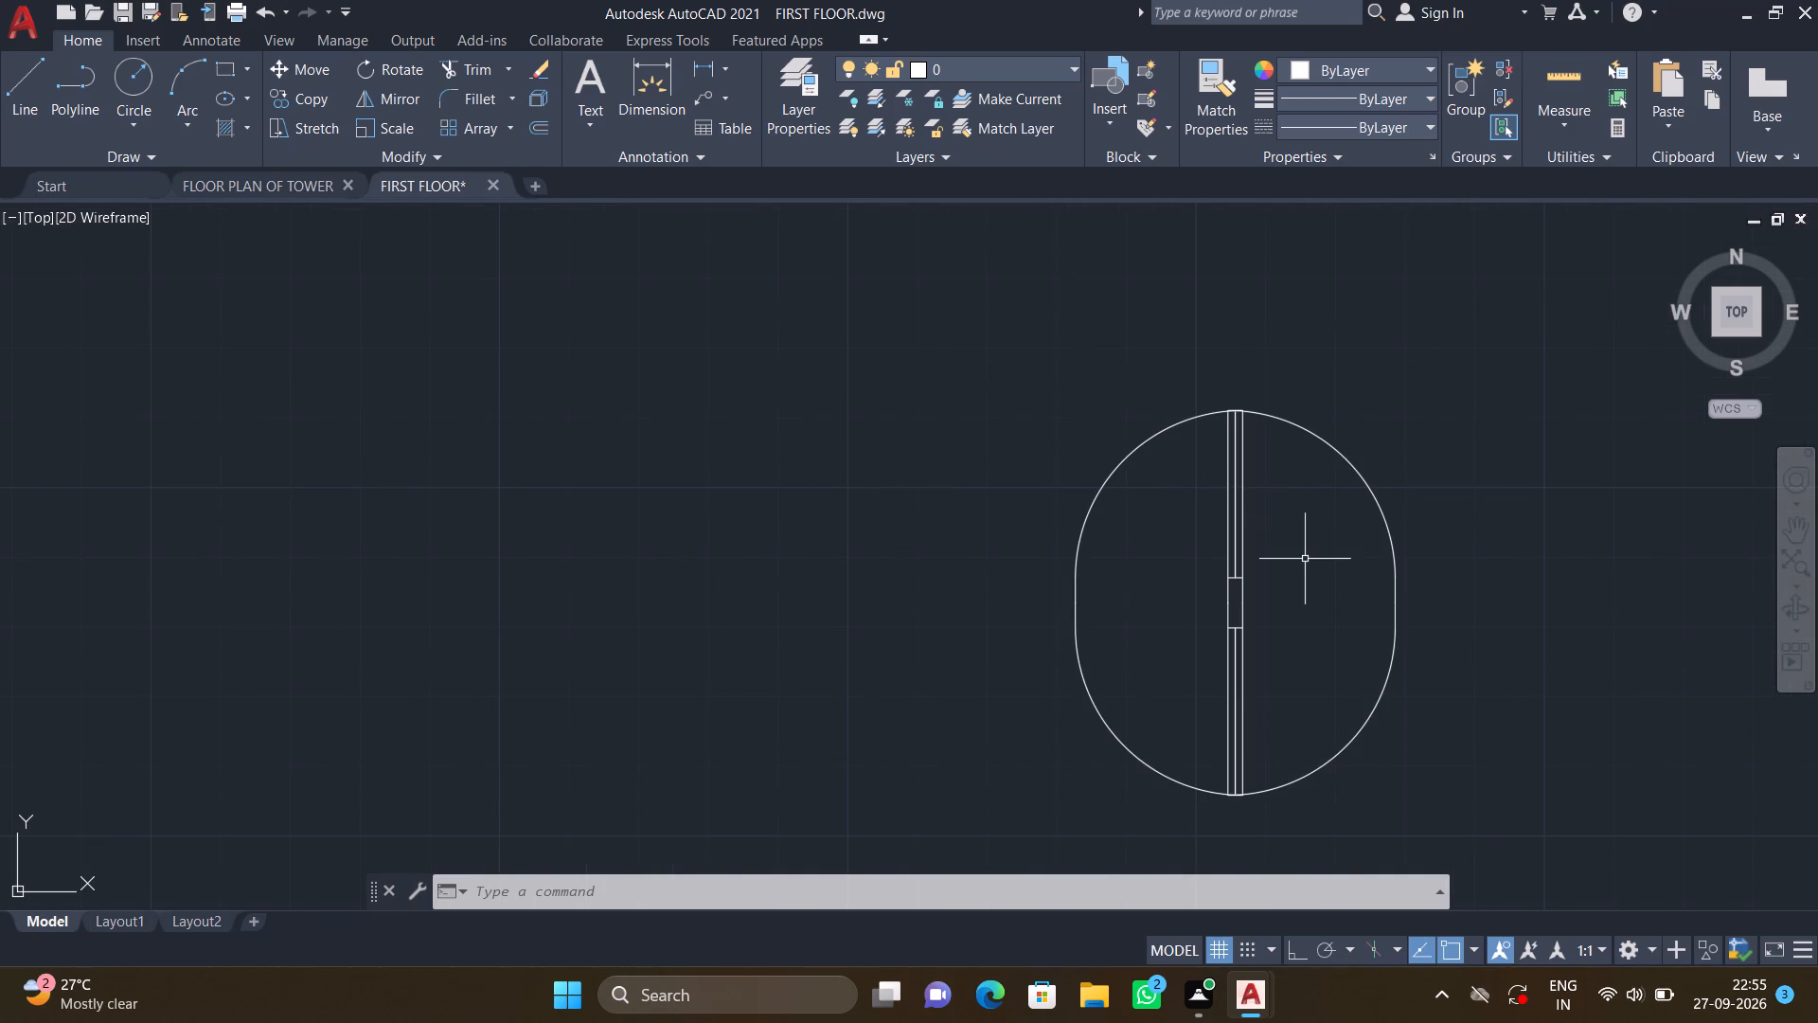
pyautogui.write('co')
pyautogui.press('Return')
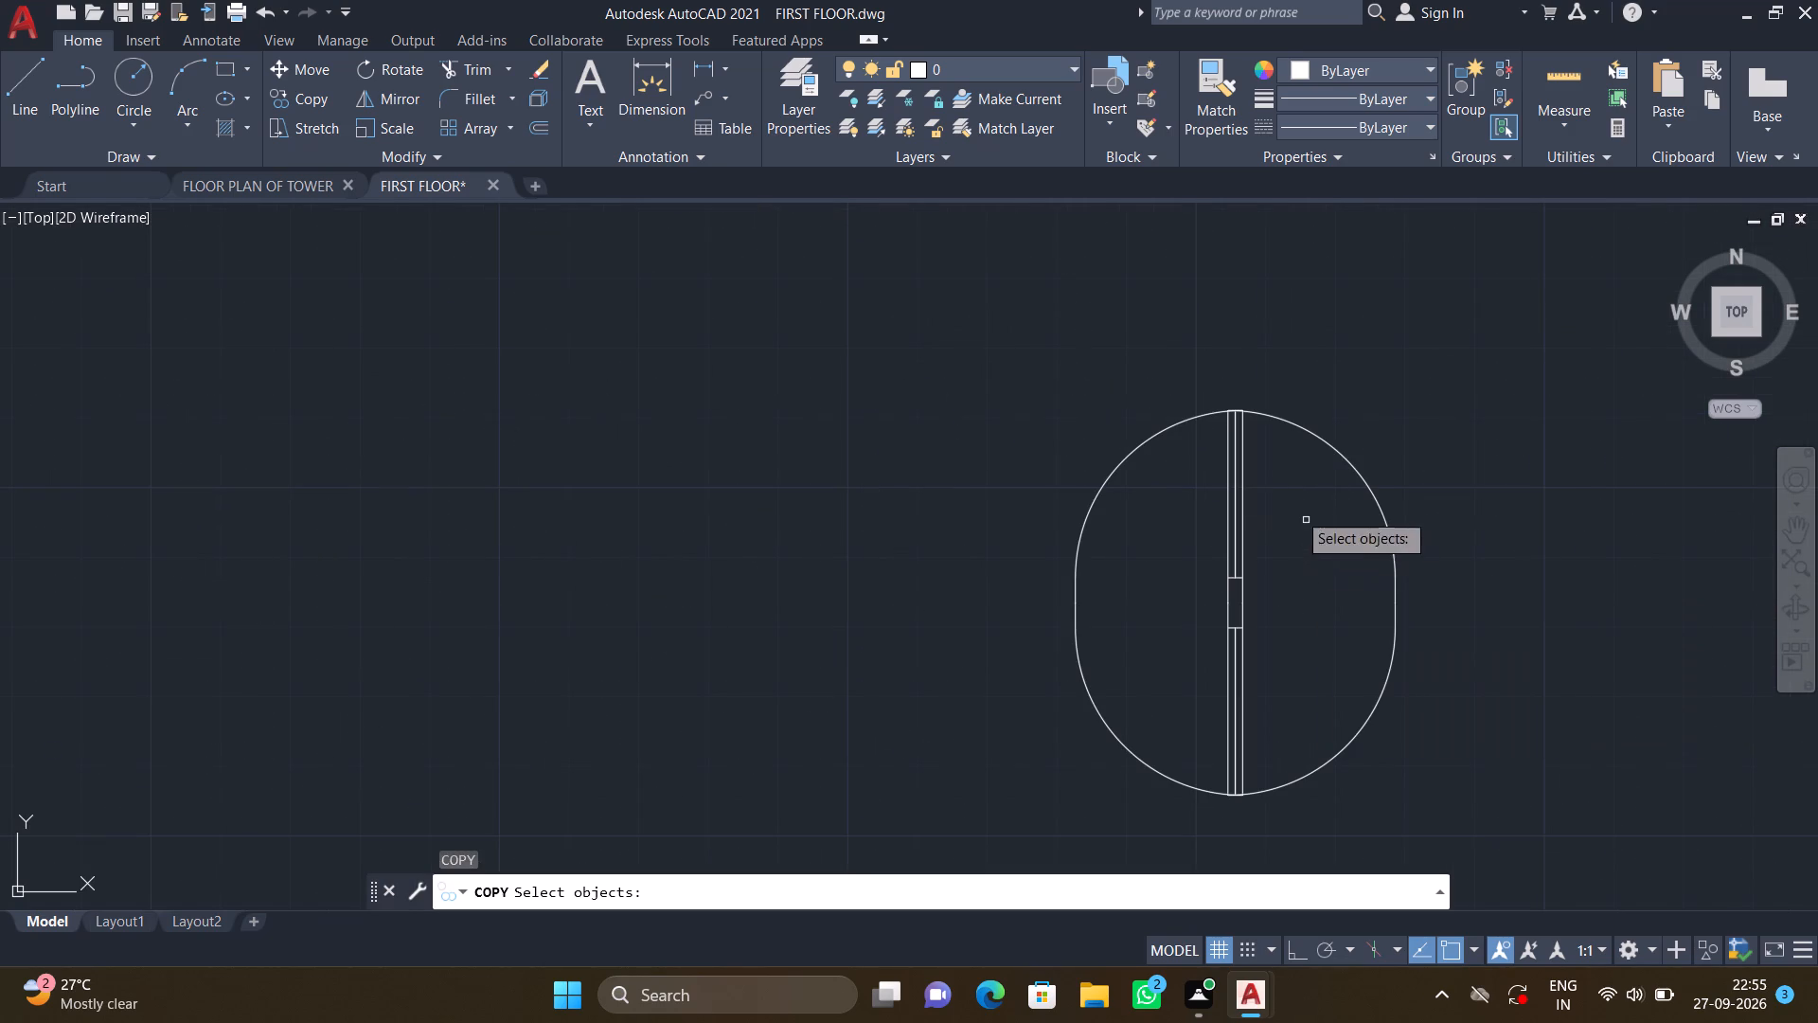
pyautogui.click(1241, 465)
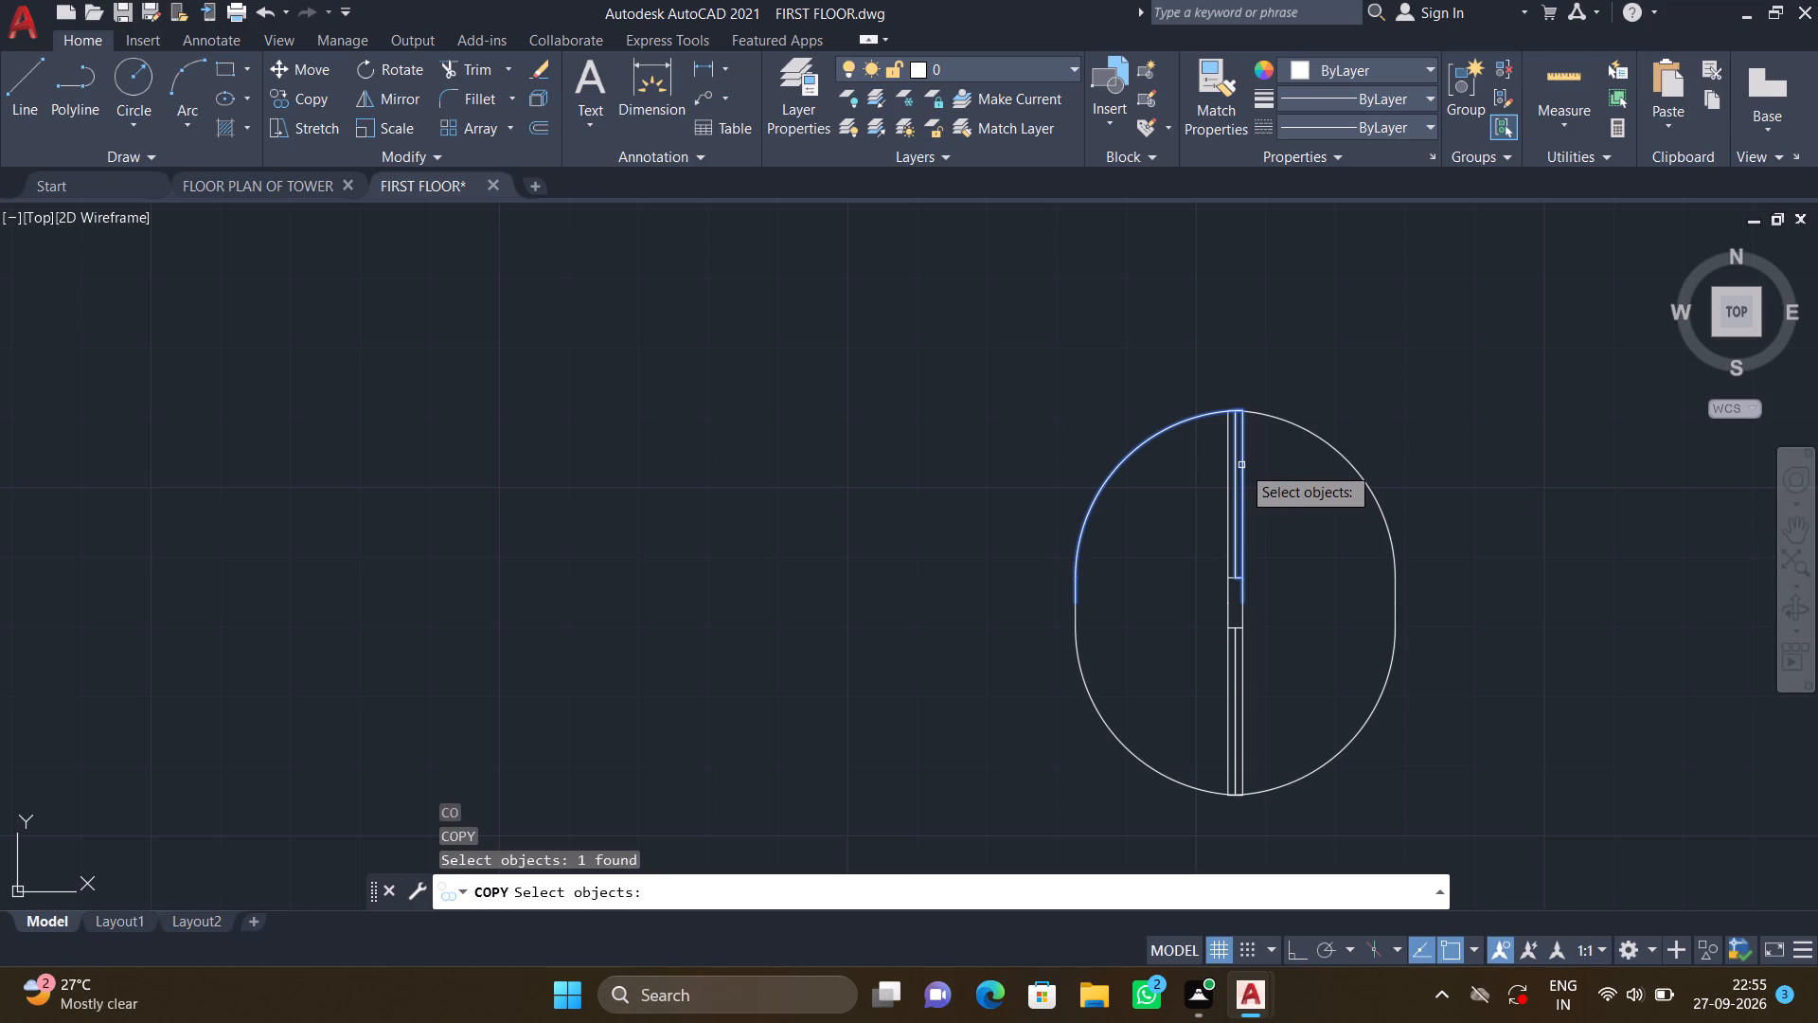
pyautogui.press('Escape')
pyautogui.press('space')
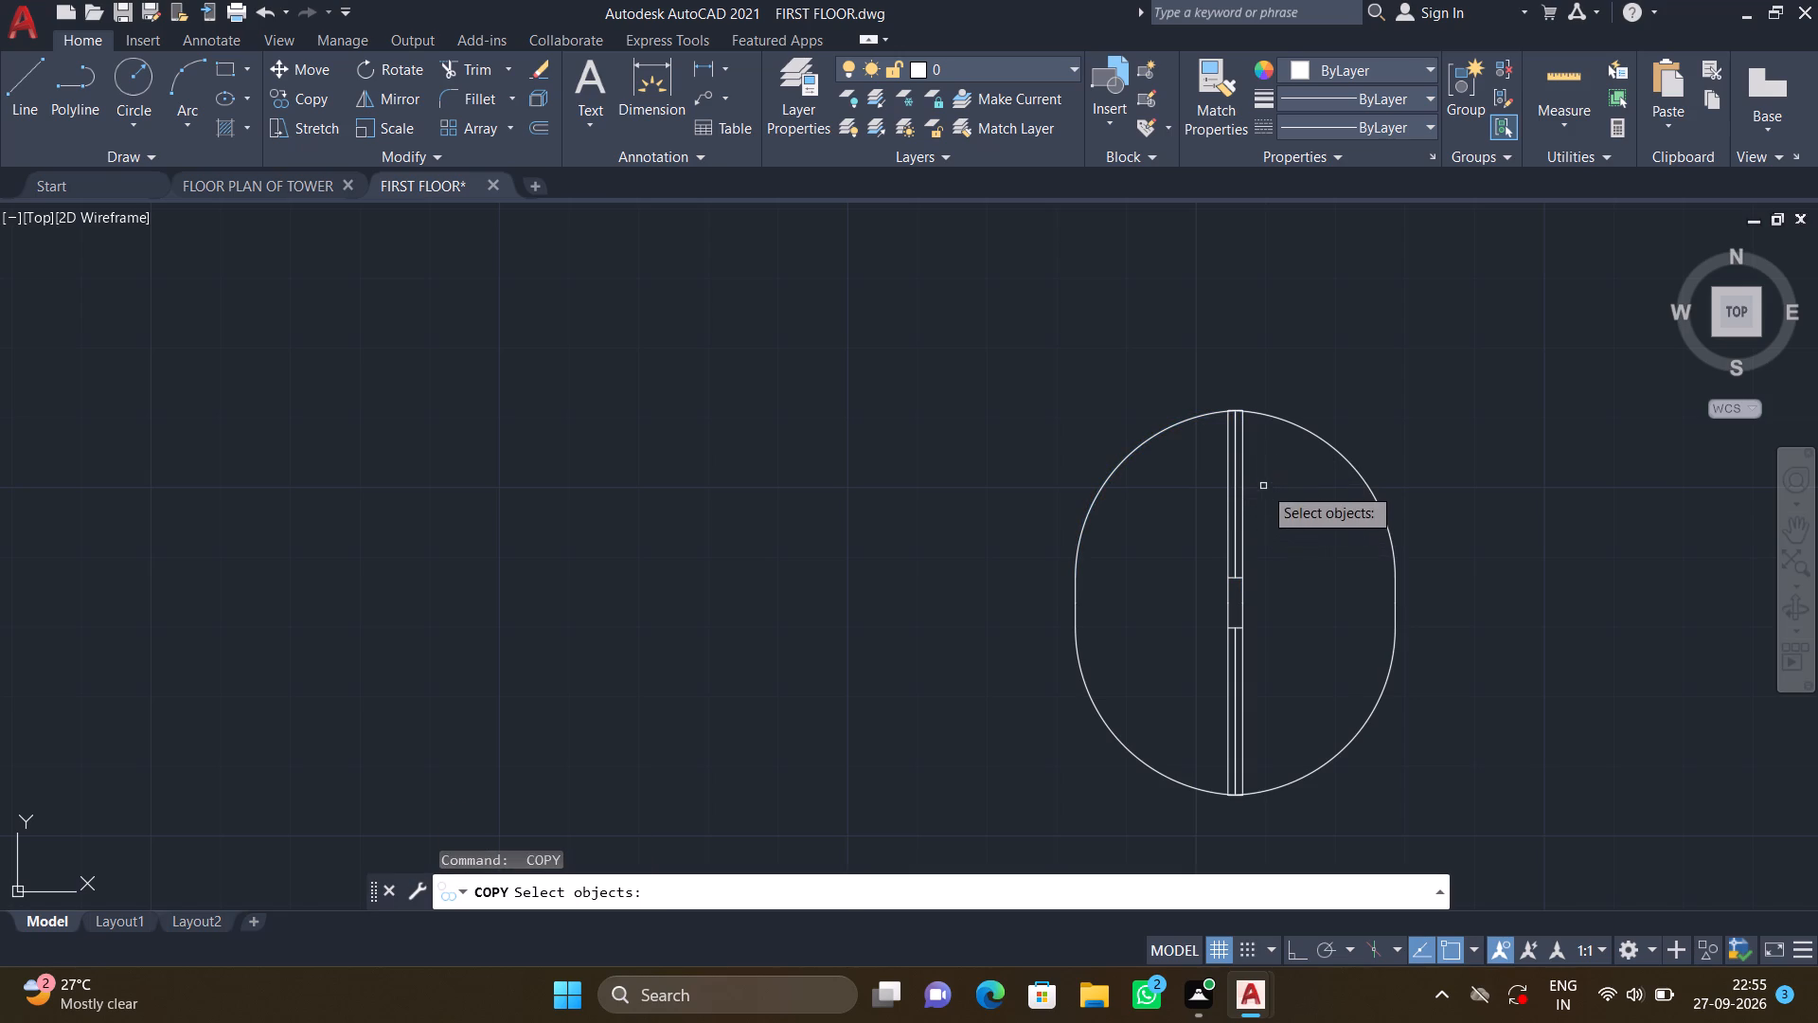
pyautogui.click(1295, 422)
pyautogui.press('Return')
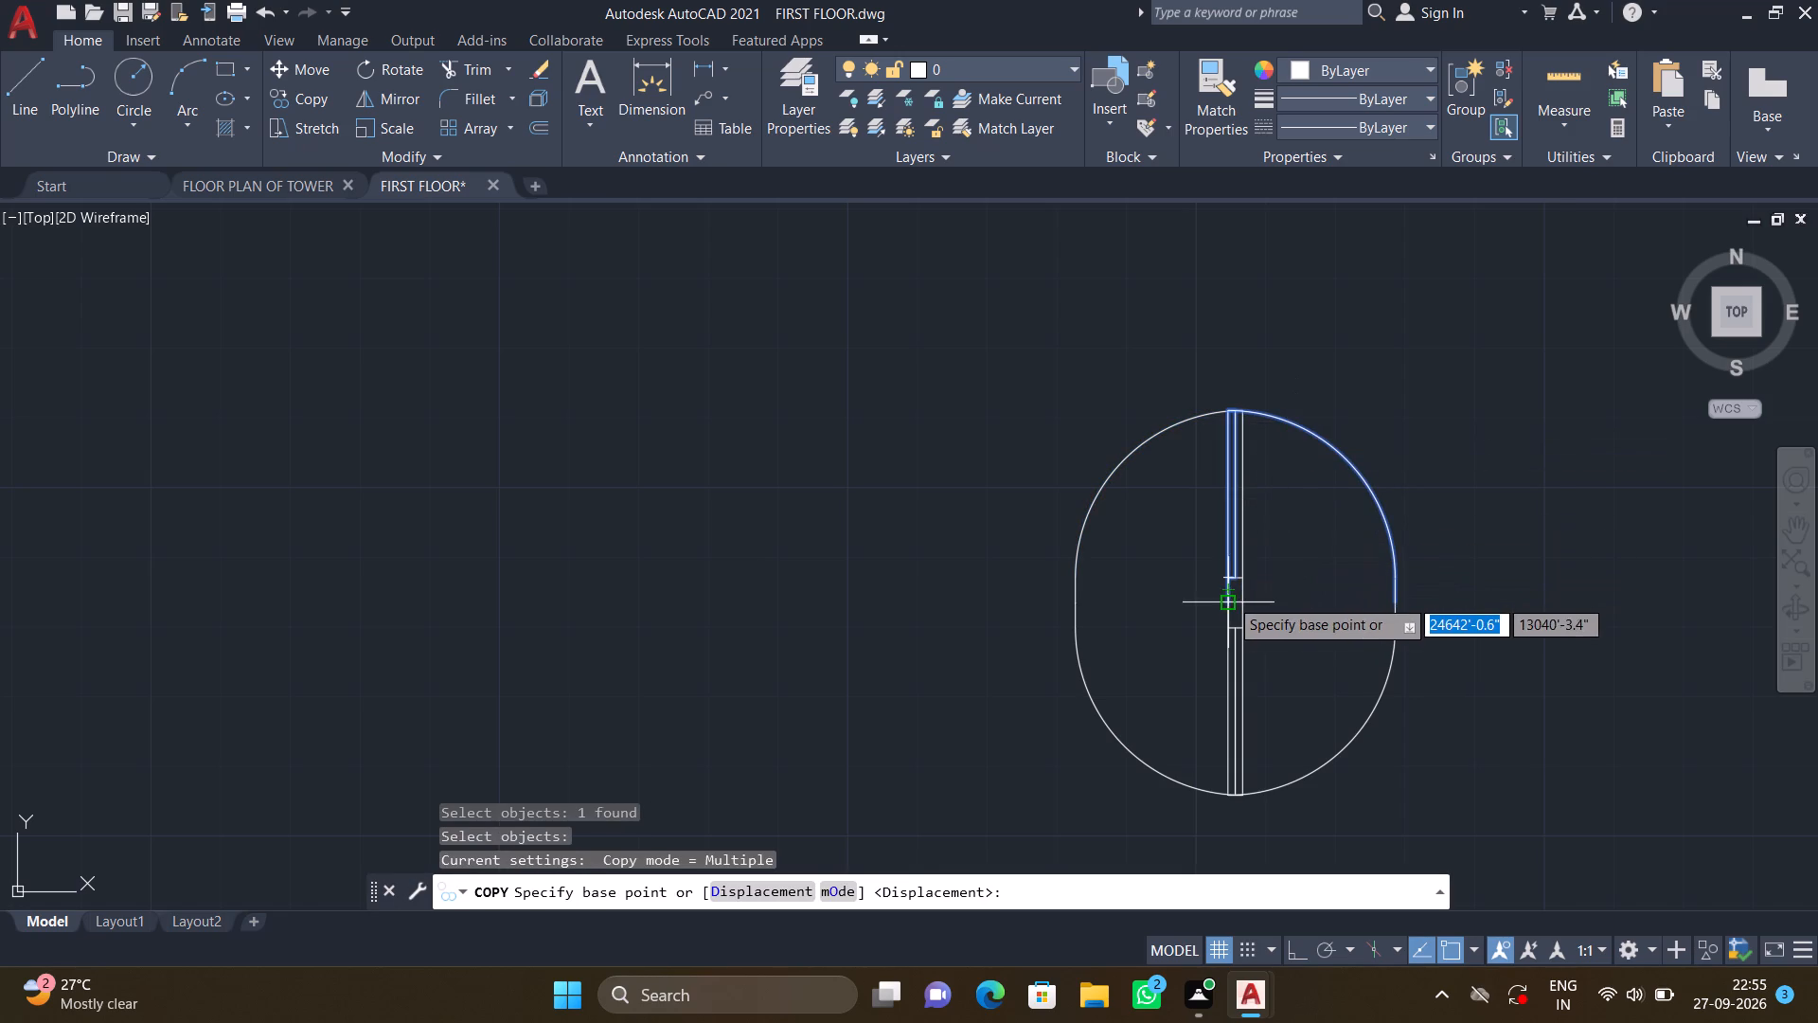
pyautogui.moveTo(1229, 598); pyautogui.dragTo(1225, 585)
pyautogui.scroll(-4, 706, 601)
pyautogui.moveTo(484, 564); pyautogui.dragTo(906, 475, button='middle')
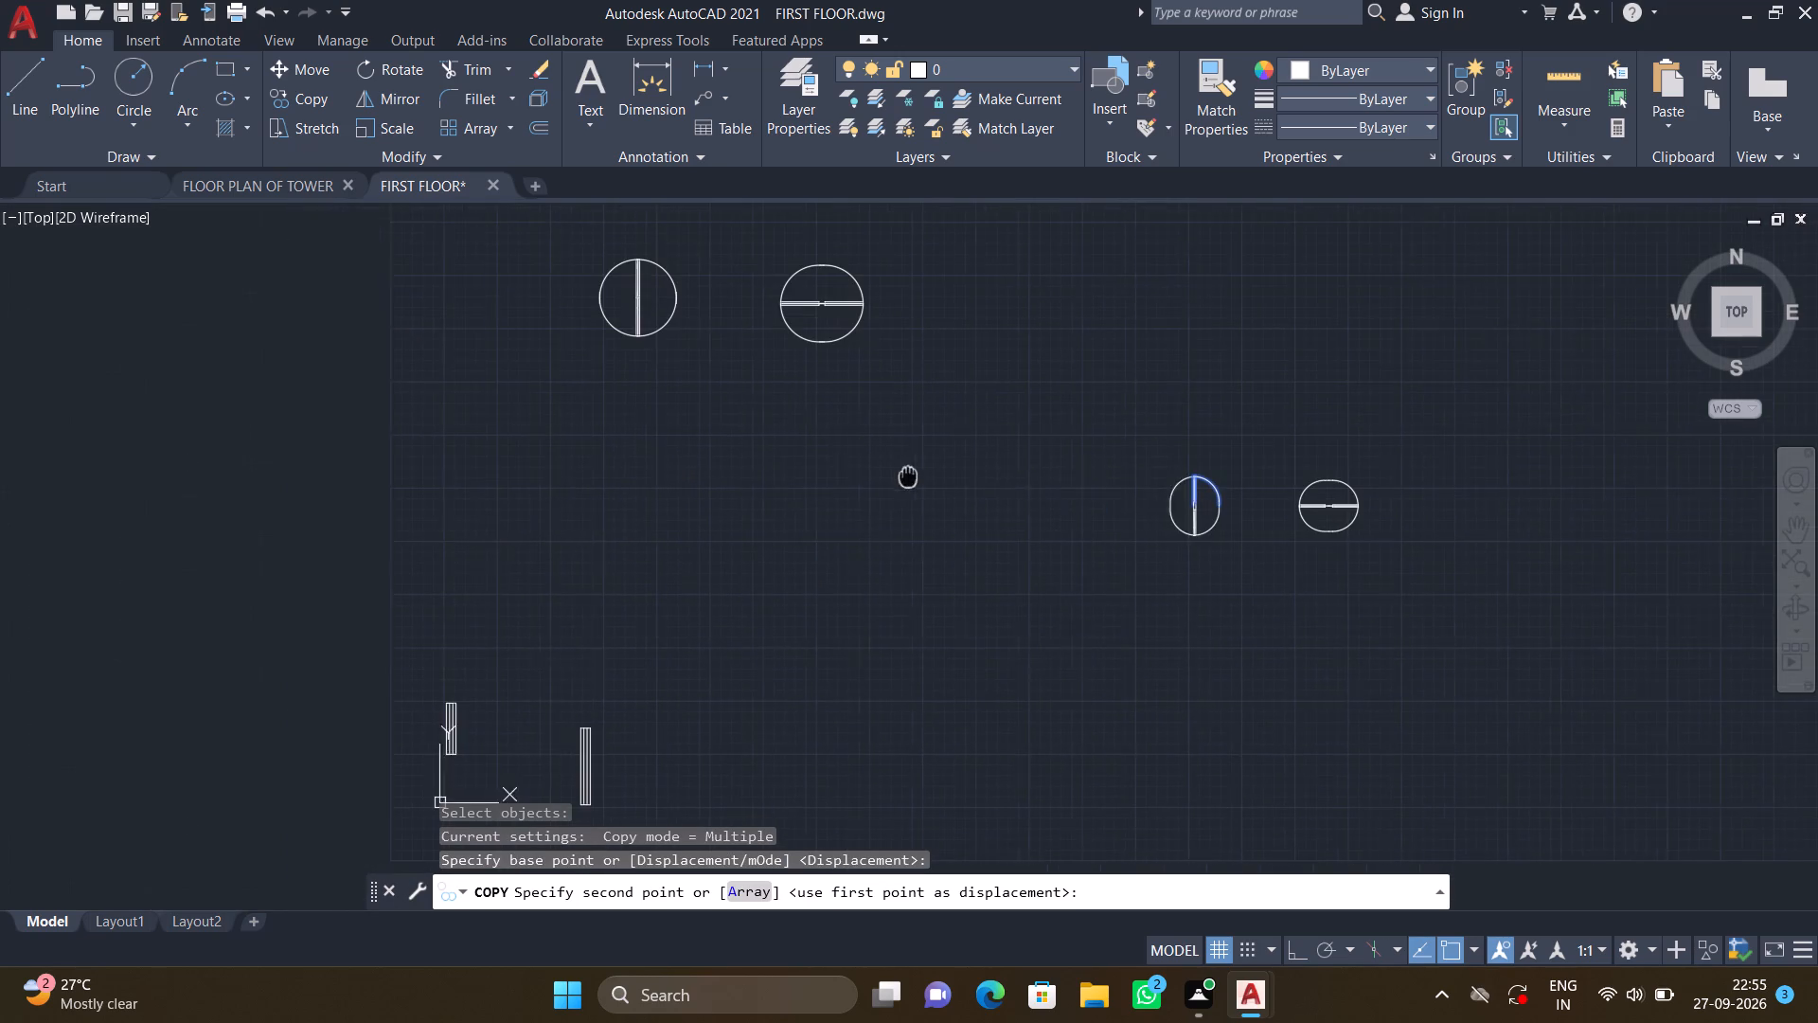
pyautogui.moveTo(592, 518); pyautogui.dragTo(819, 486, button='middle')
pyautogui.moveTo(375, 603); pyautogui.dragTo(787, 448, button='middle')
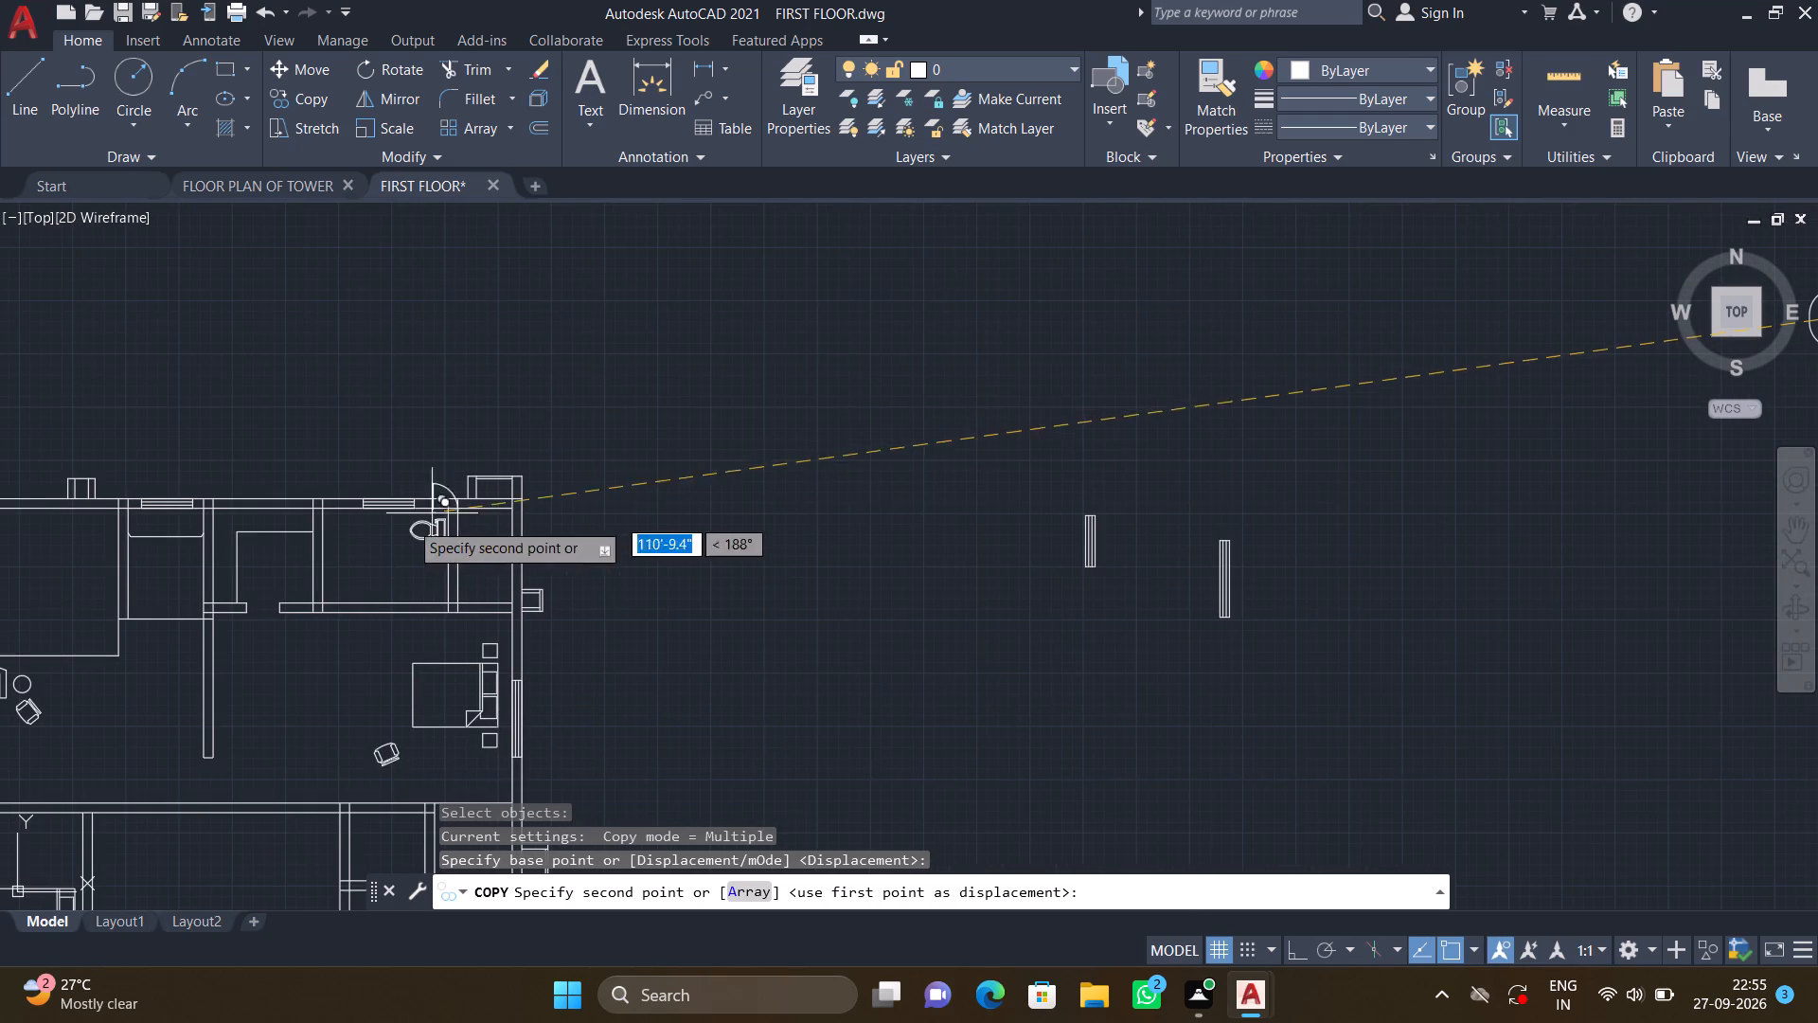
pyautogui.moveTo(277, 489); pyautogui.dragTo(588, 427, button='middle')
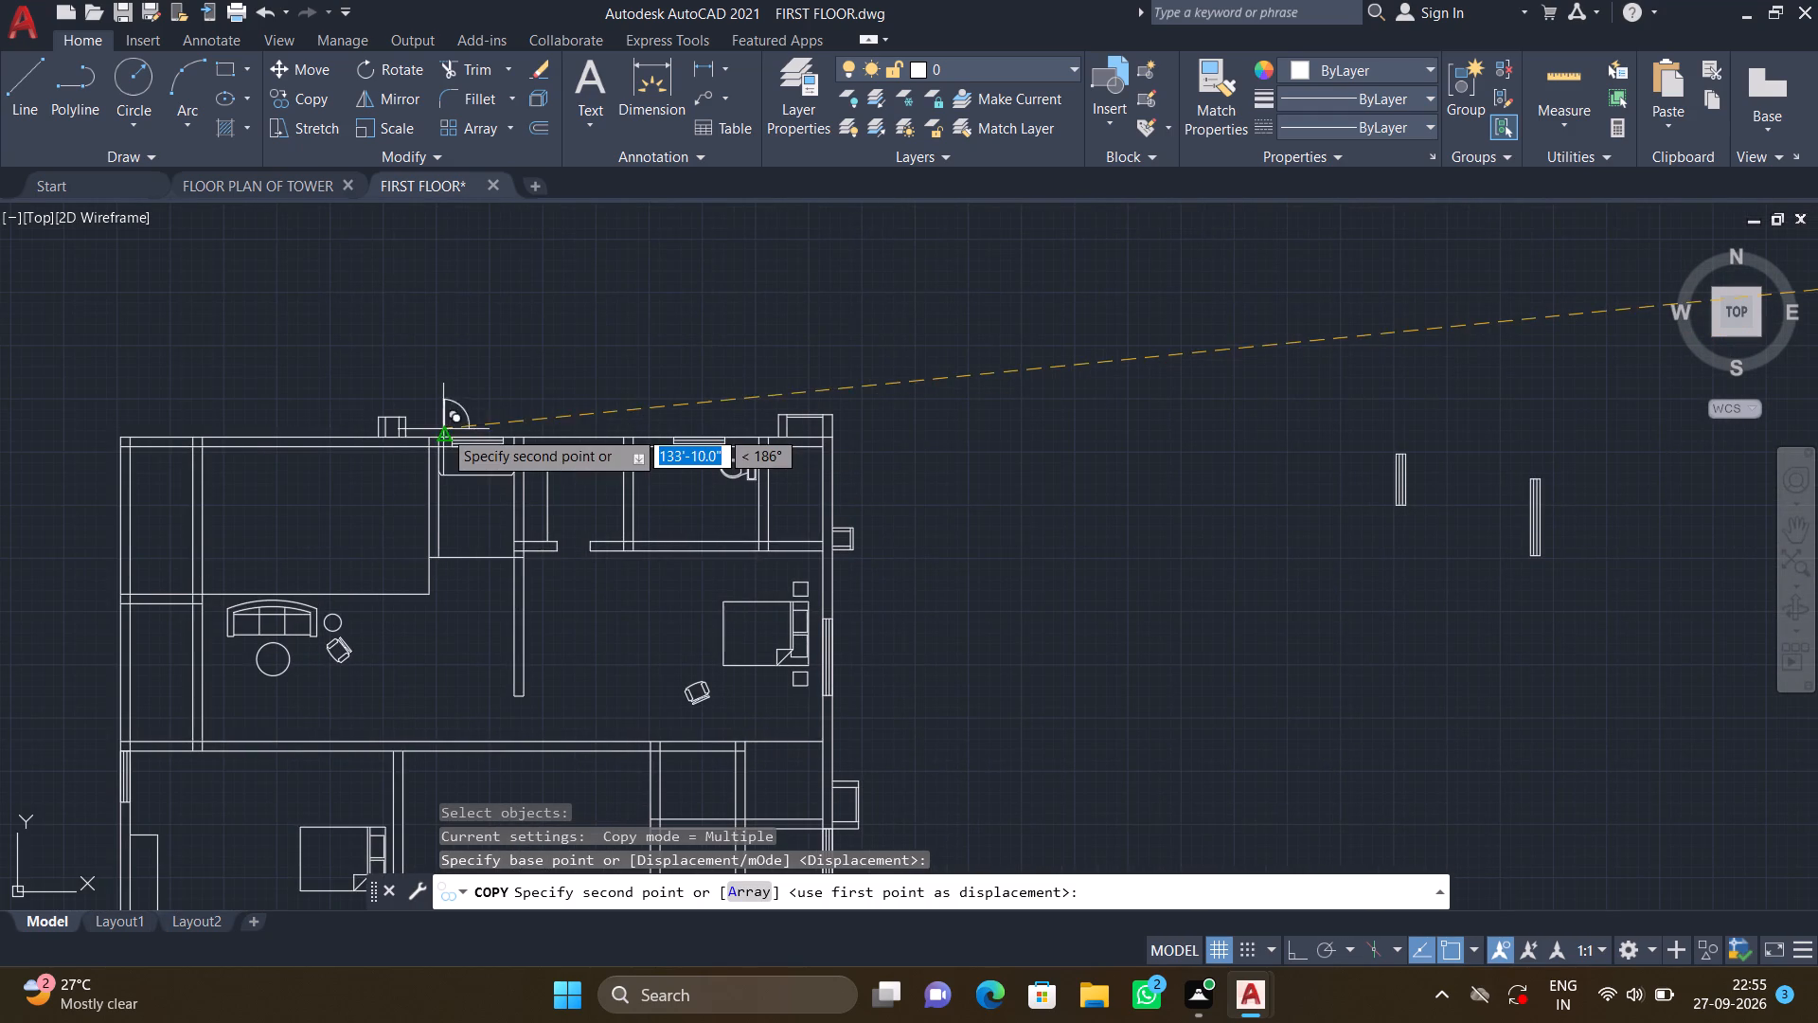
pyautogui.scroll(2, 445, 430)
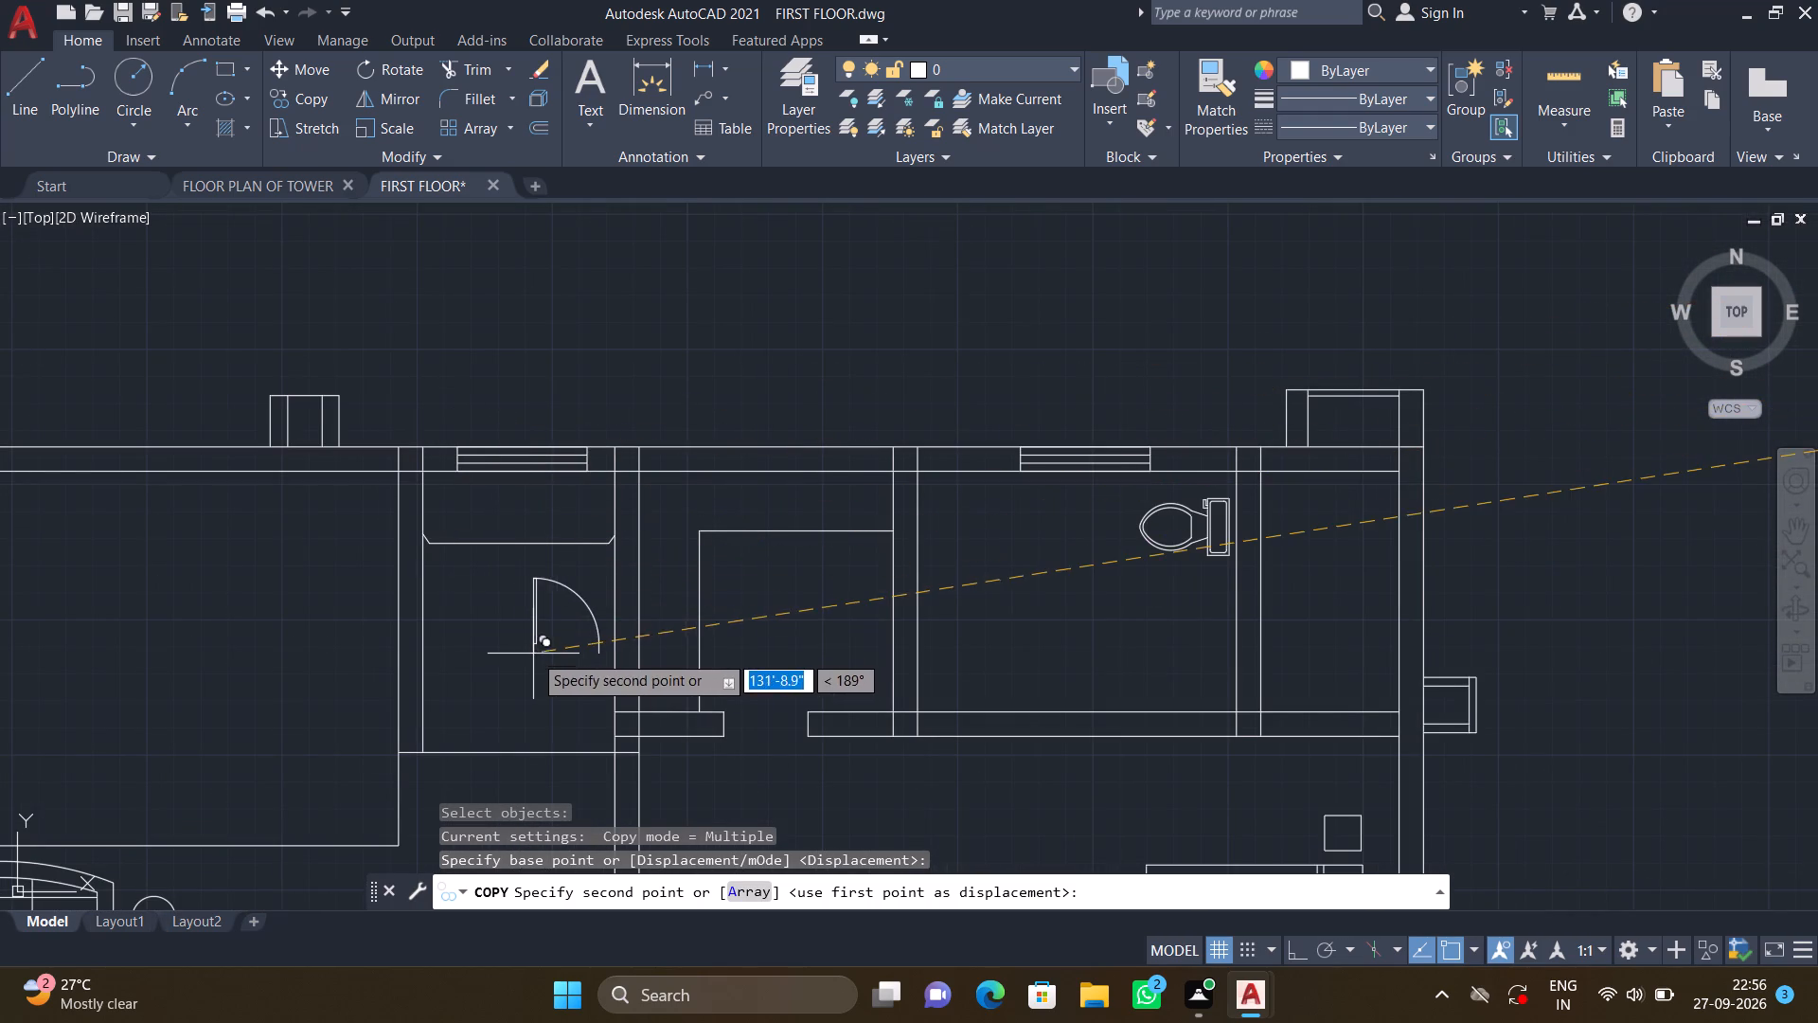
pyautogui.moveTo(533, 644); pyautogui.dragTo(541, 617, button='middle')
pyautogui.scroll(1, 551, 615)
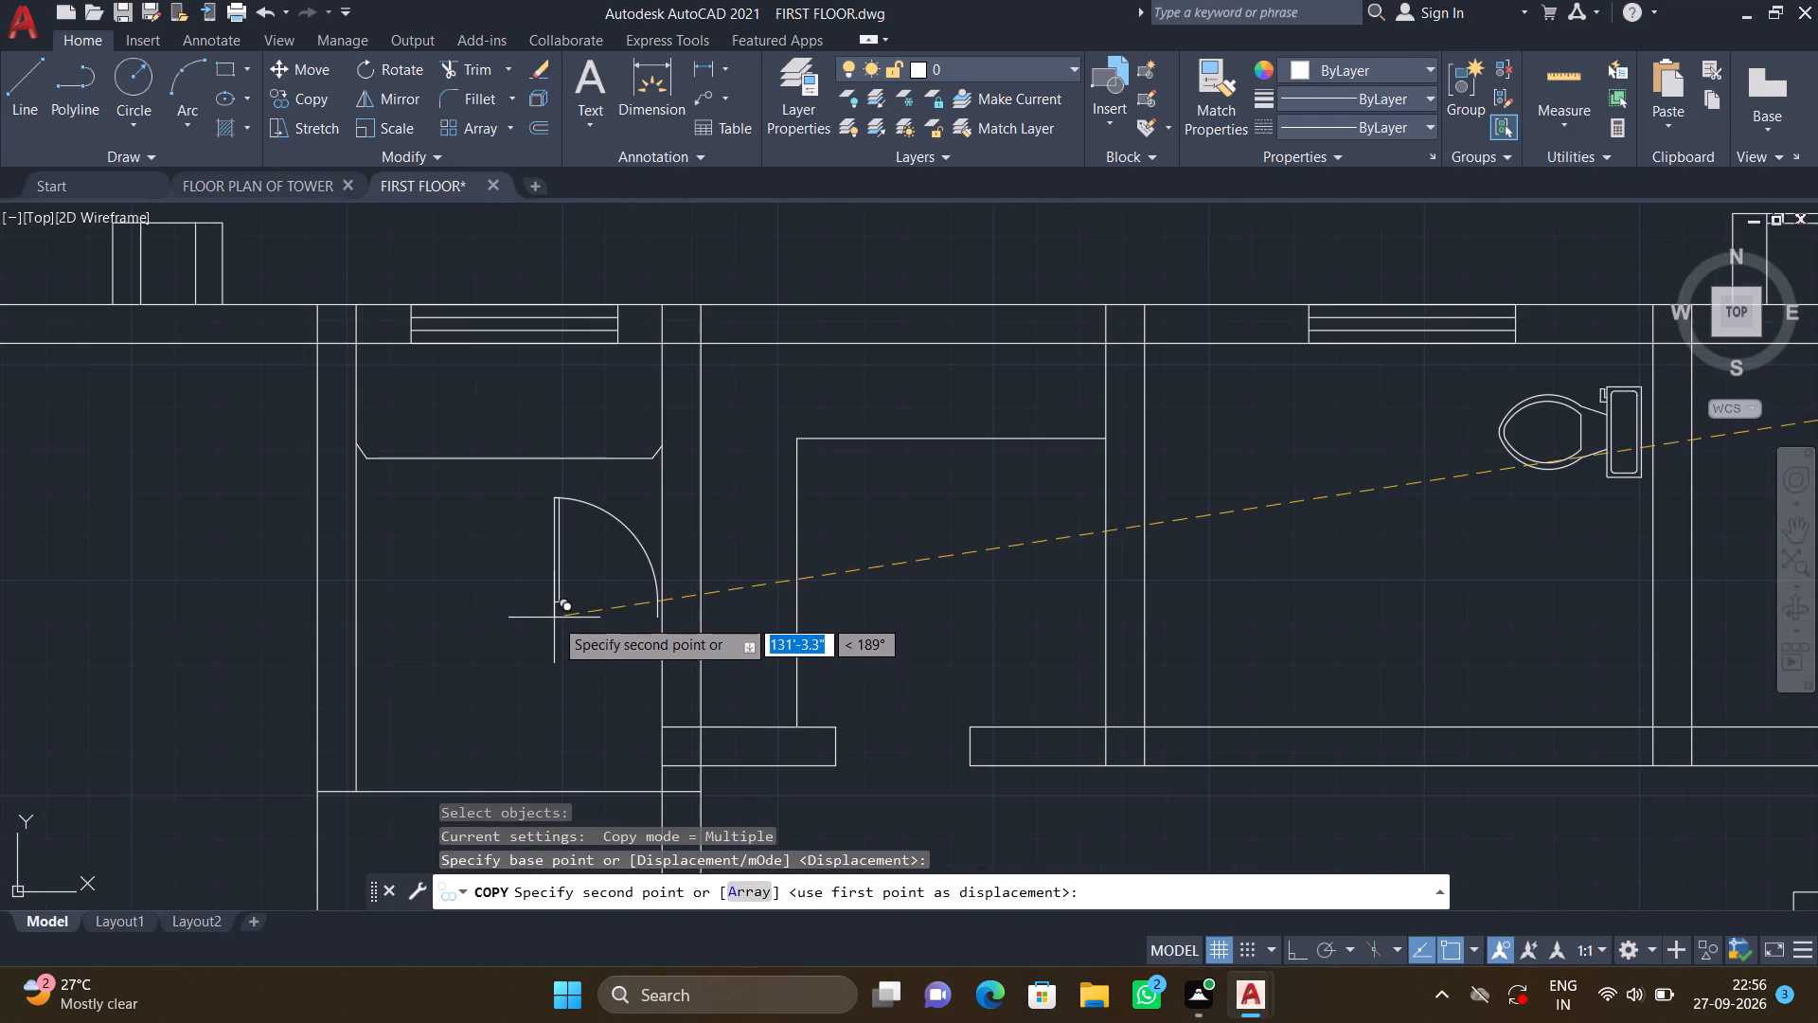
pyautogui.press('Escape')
# Copy the upper-left door leaf and swing of the larger vertical circular double-door symbol to the lower opening of the narrow windowed room.
pyautogui.scroll(-3, 853, 597)
pyautogui.scroll(-2, 1204, 596)
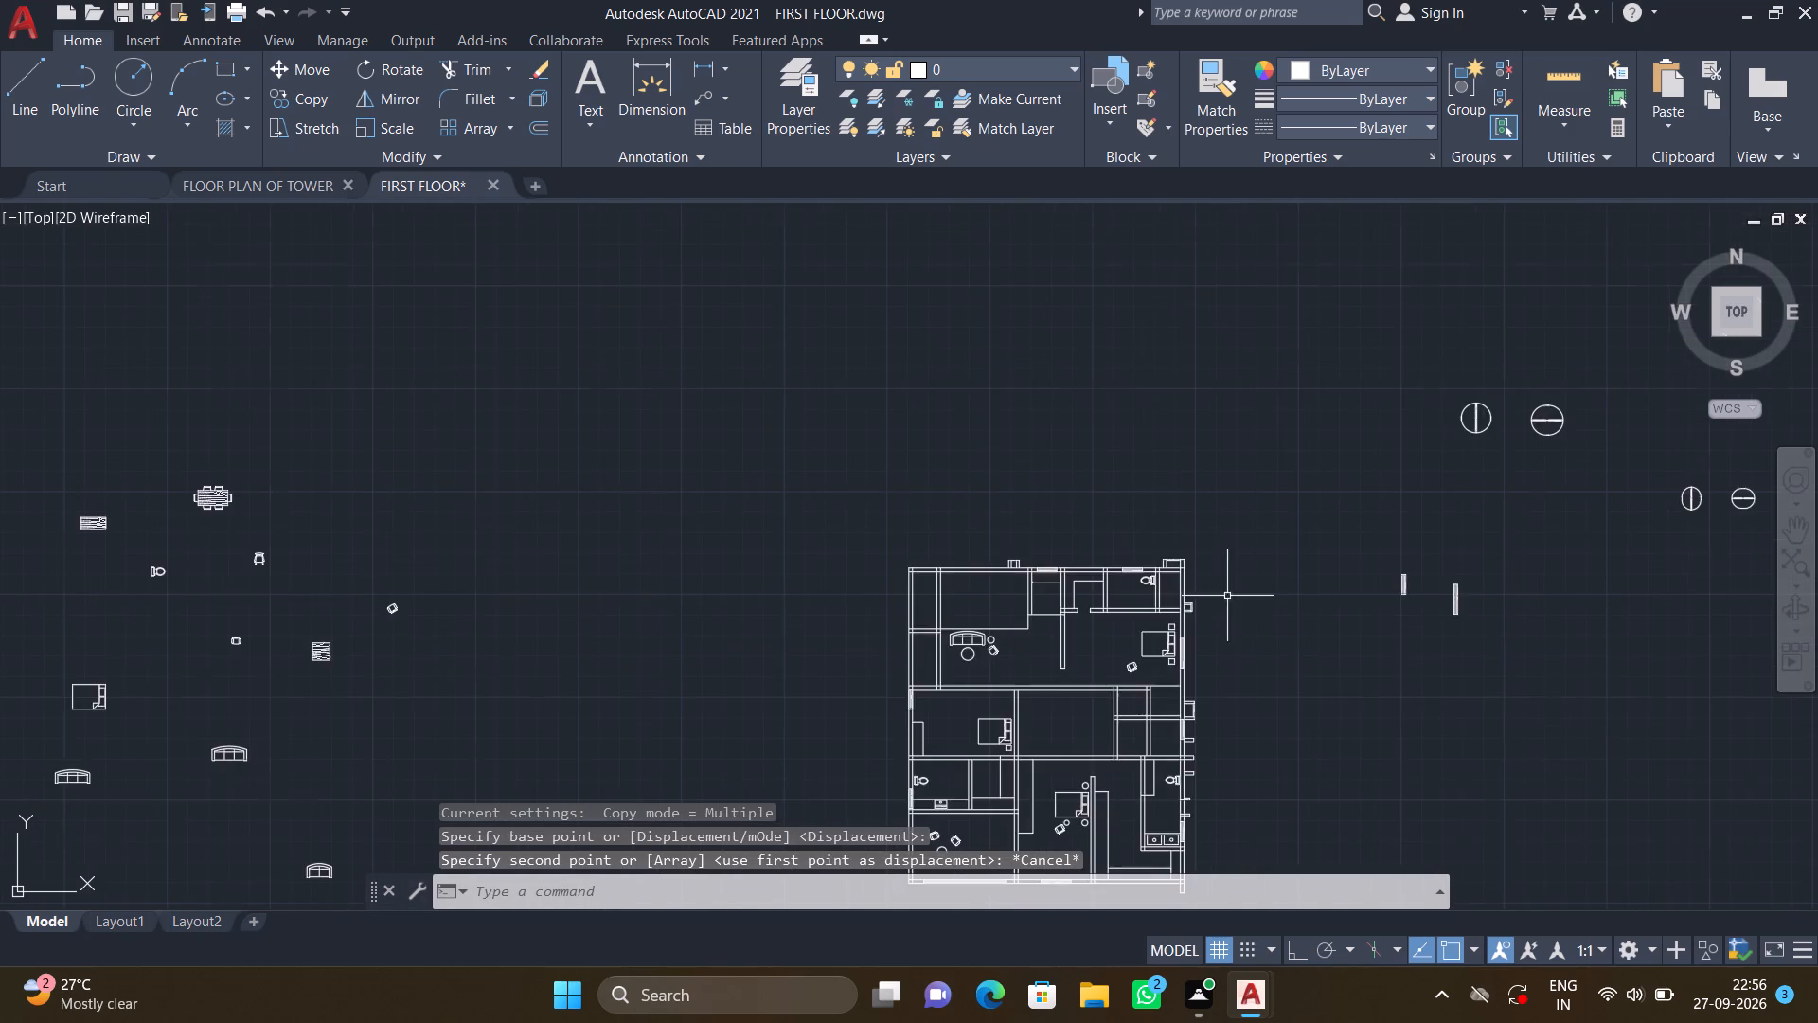
pyautogui.moveTo(1150, 571); pyautogui.dragTo(589, 492, button='middle')
pyautogui.scroll(3, 951, 337)
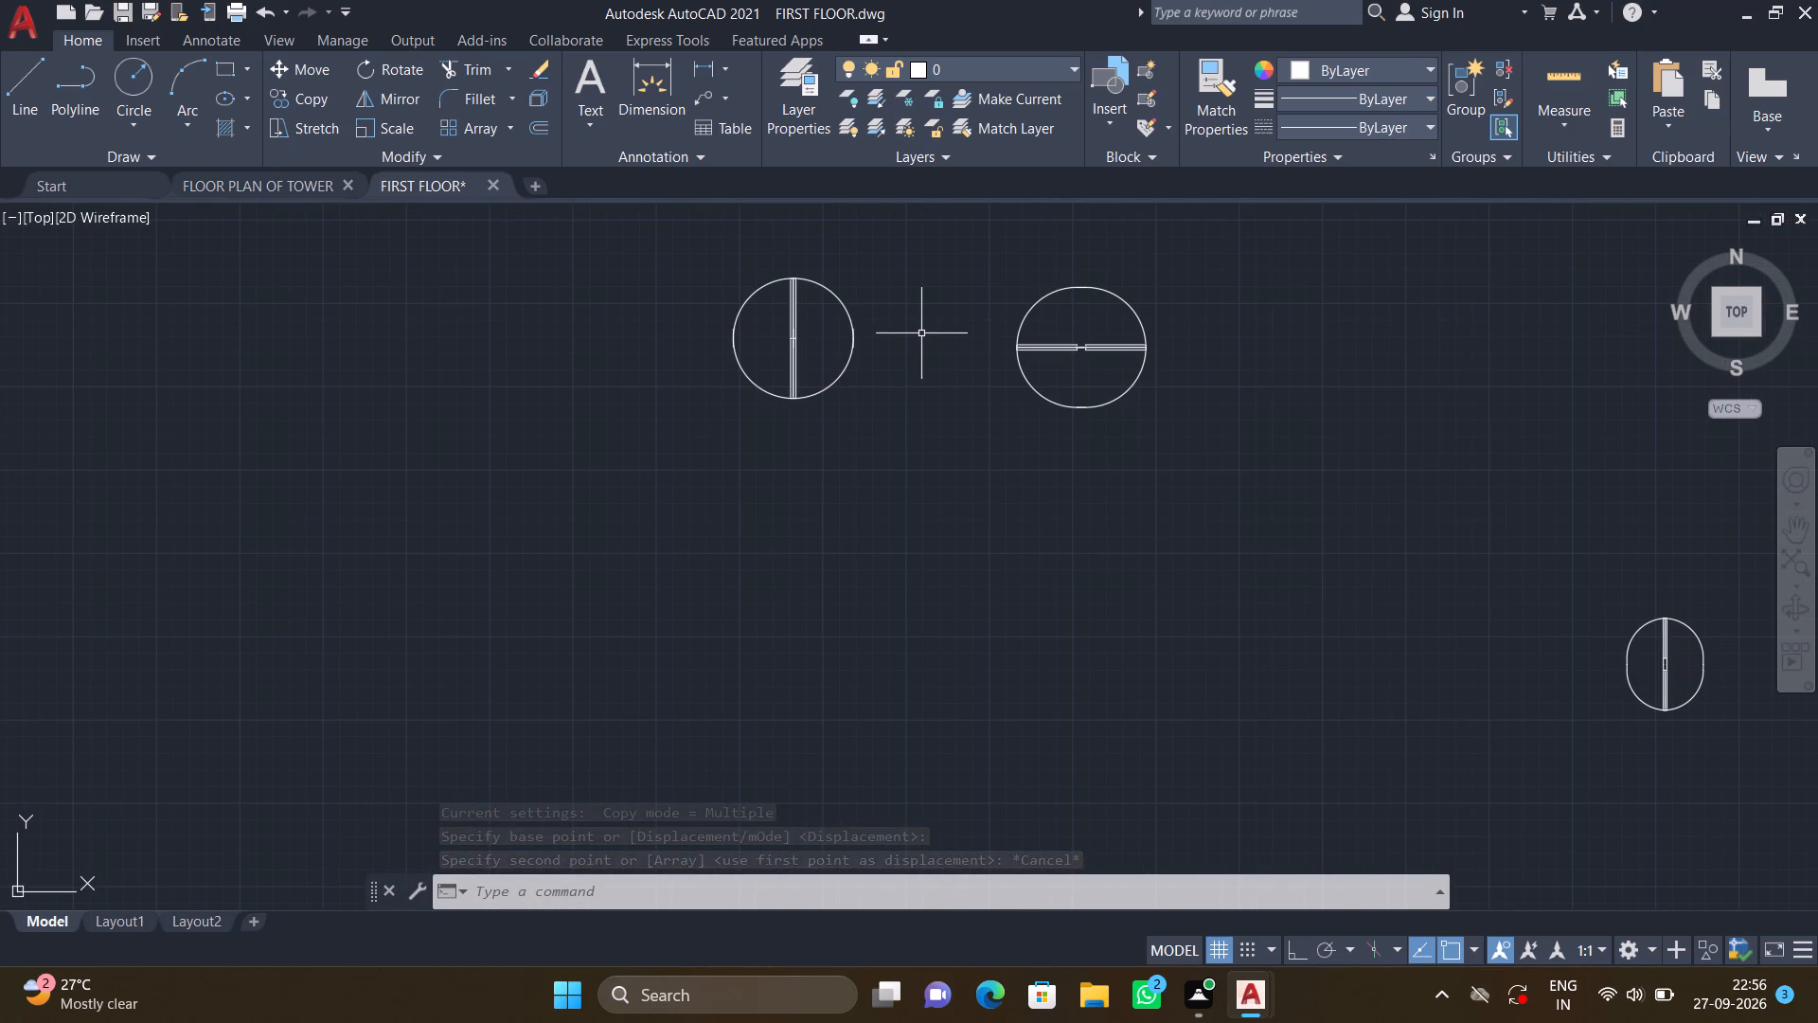
pyautogui.moveTo(1031, 332); pyautogui.dragTo(1031, 0)
pyautogui.moveTo(1031, 332); pyautogui.dragTo(1031, 0, button='middle')
pyautogui.scroll(6, 1031, 0)
pyautogui.scroll(-3, 1050, 31)
pyautogui.scroll(-3, 1179, 303)
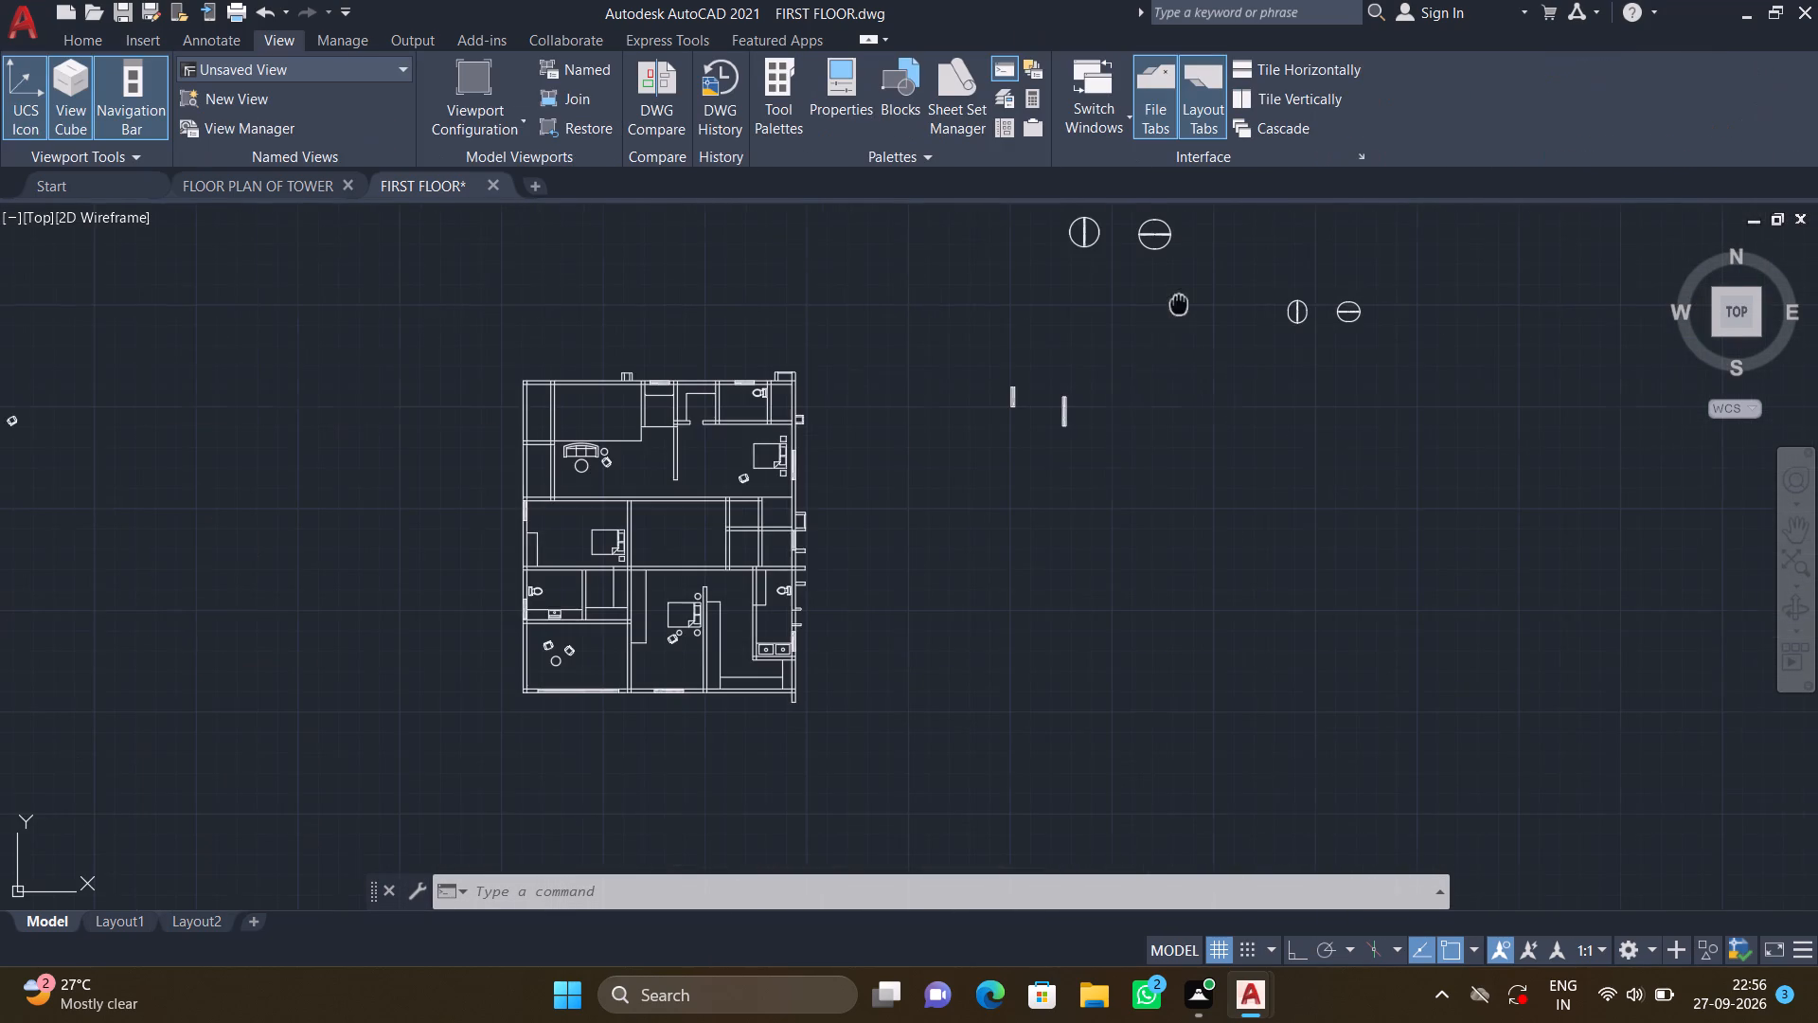
pyautogui.moveTo(1126, 376); pyautogui.dragTo(1025, 516, button='middle')
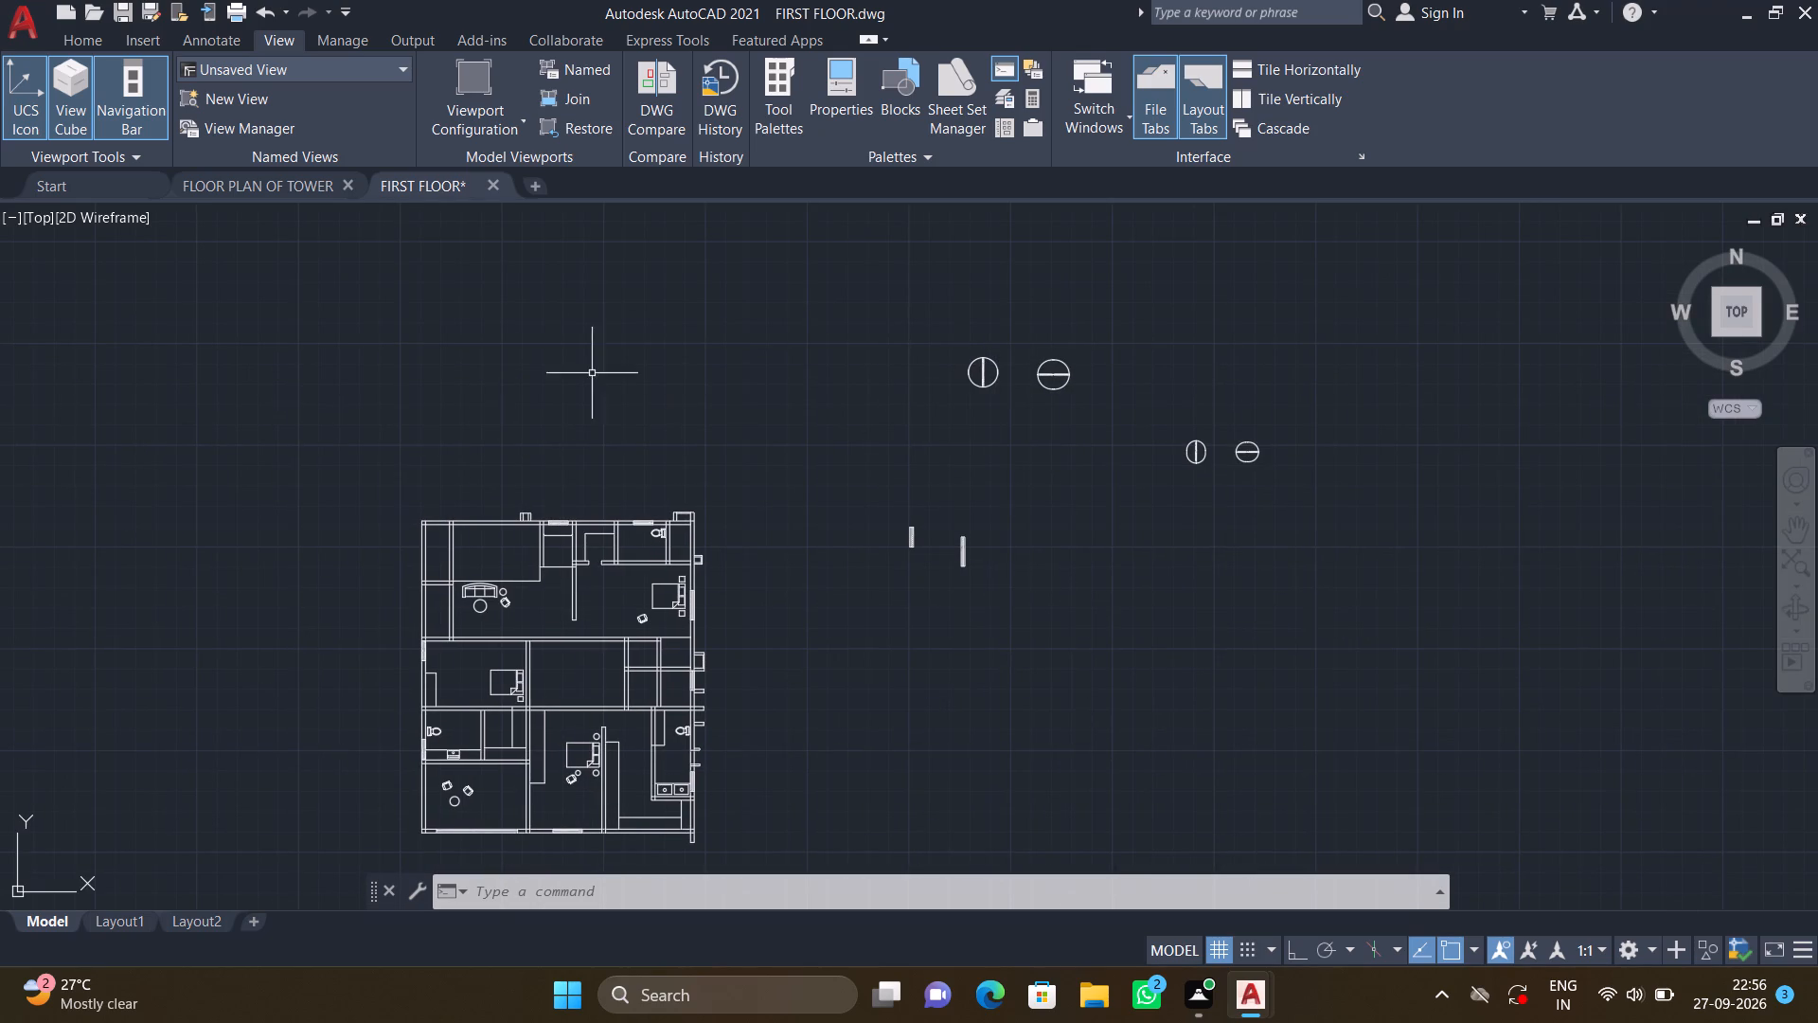
pyautogui.click(87, 37)
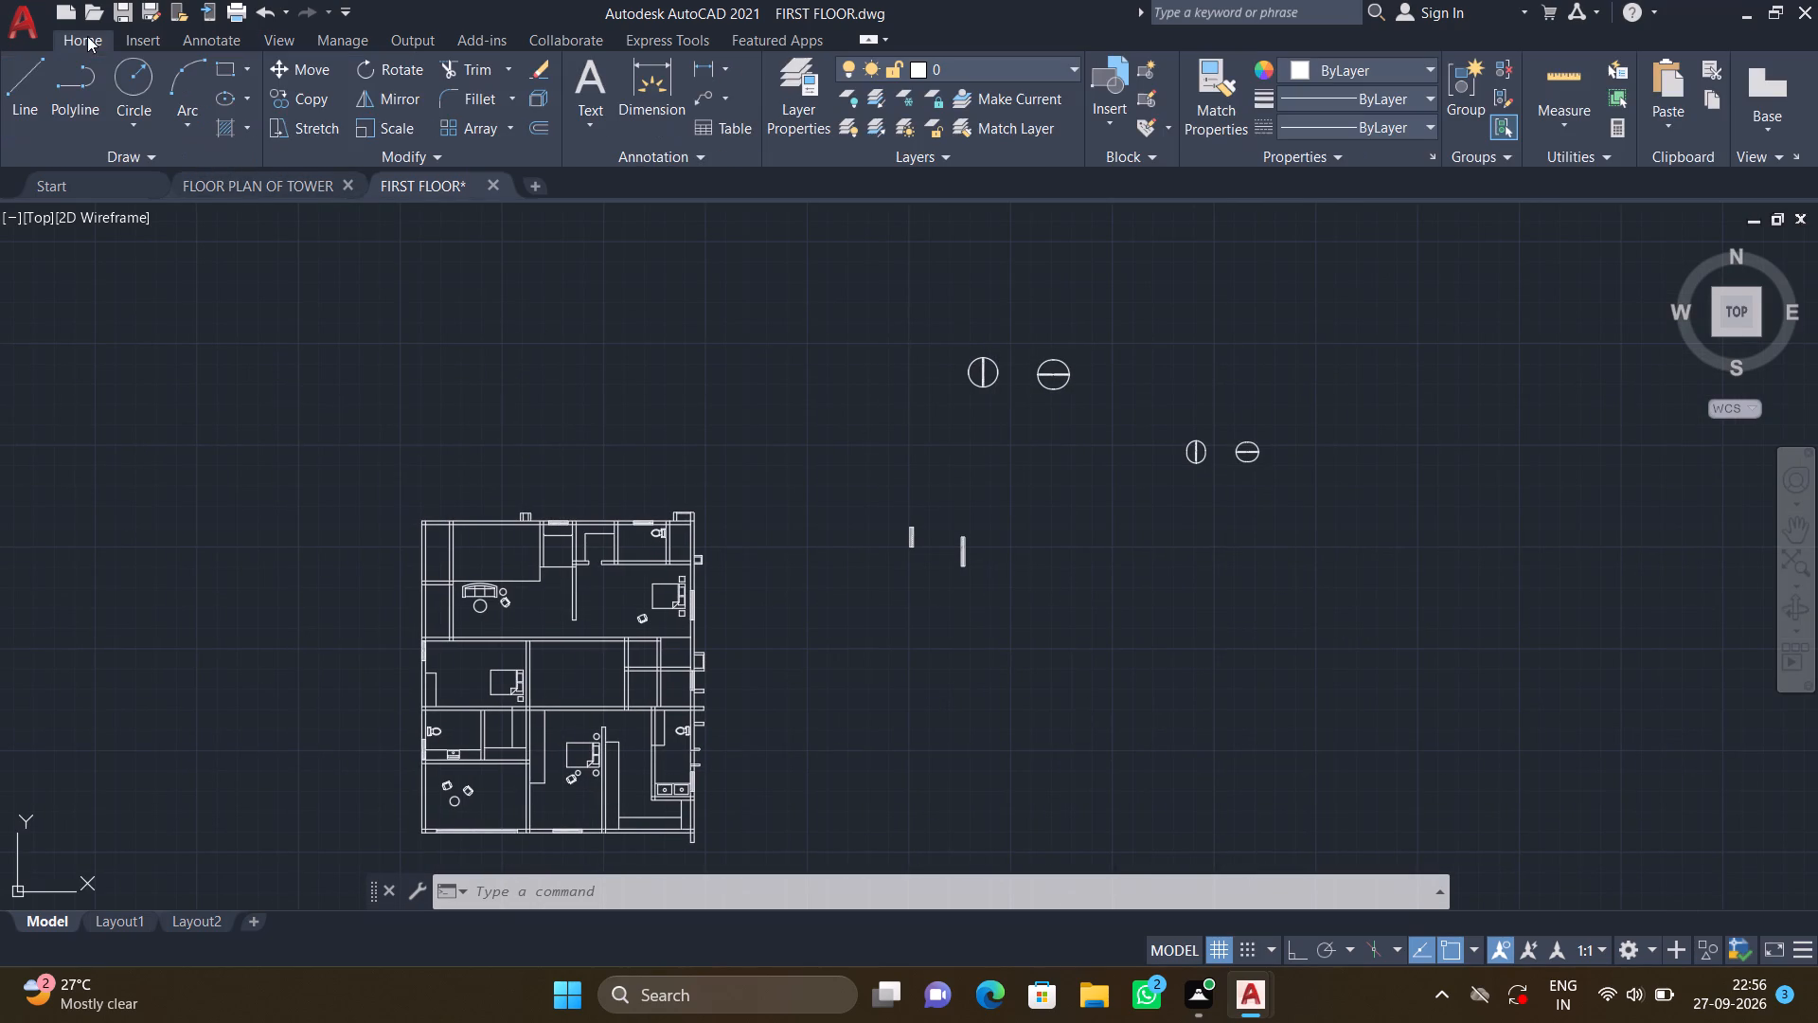
pyautogui.scroll(2, 994, 381)
pyautogui.moveTo(998, 374); pyautogui.dragTo(997, 379, button='middle')
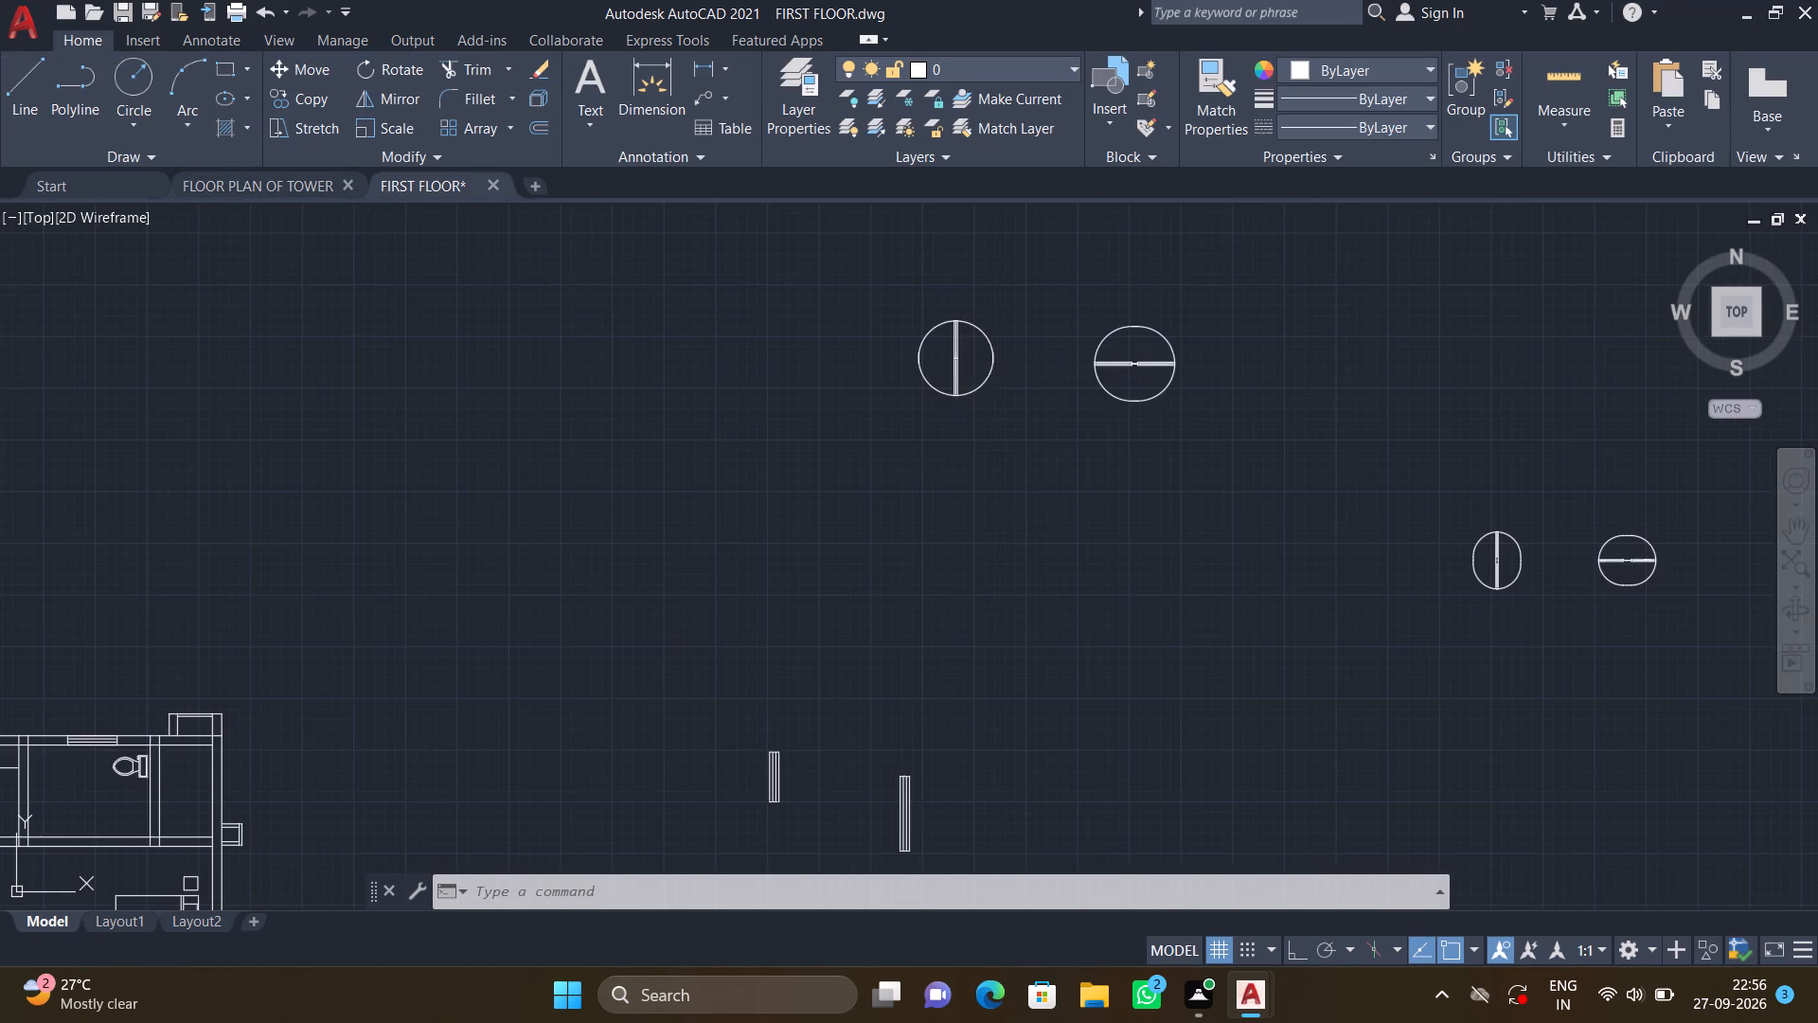
pyautogui.moveTo(997, 379); pyautogui.dragTo(1000, 443, button='middle')
pyautogui.scroll(1, 970, 404)
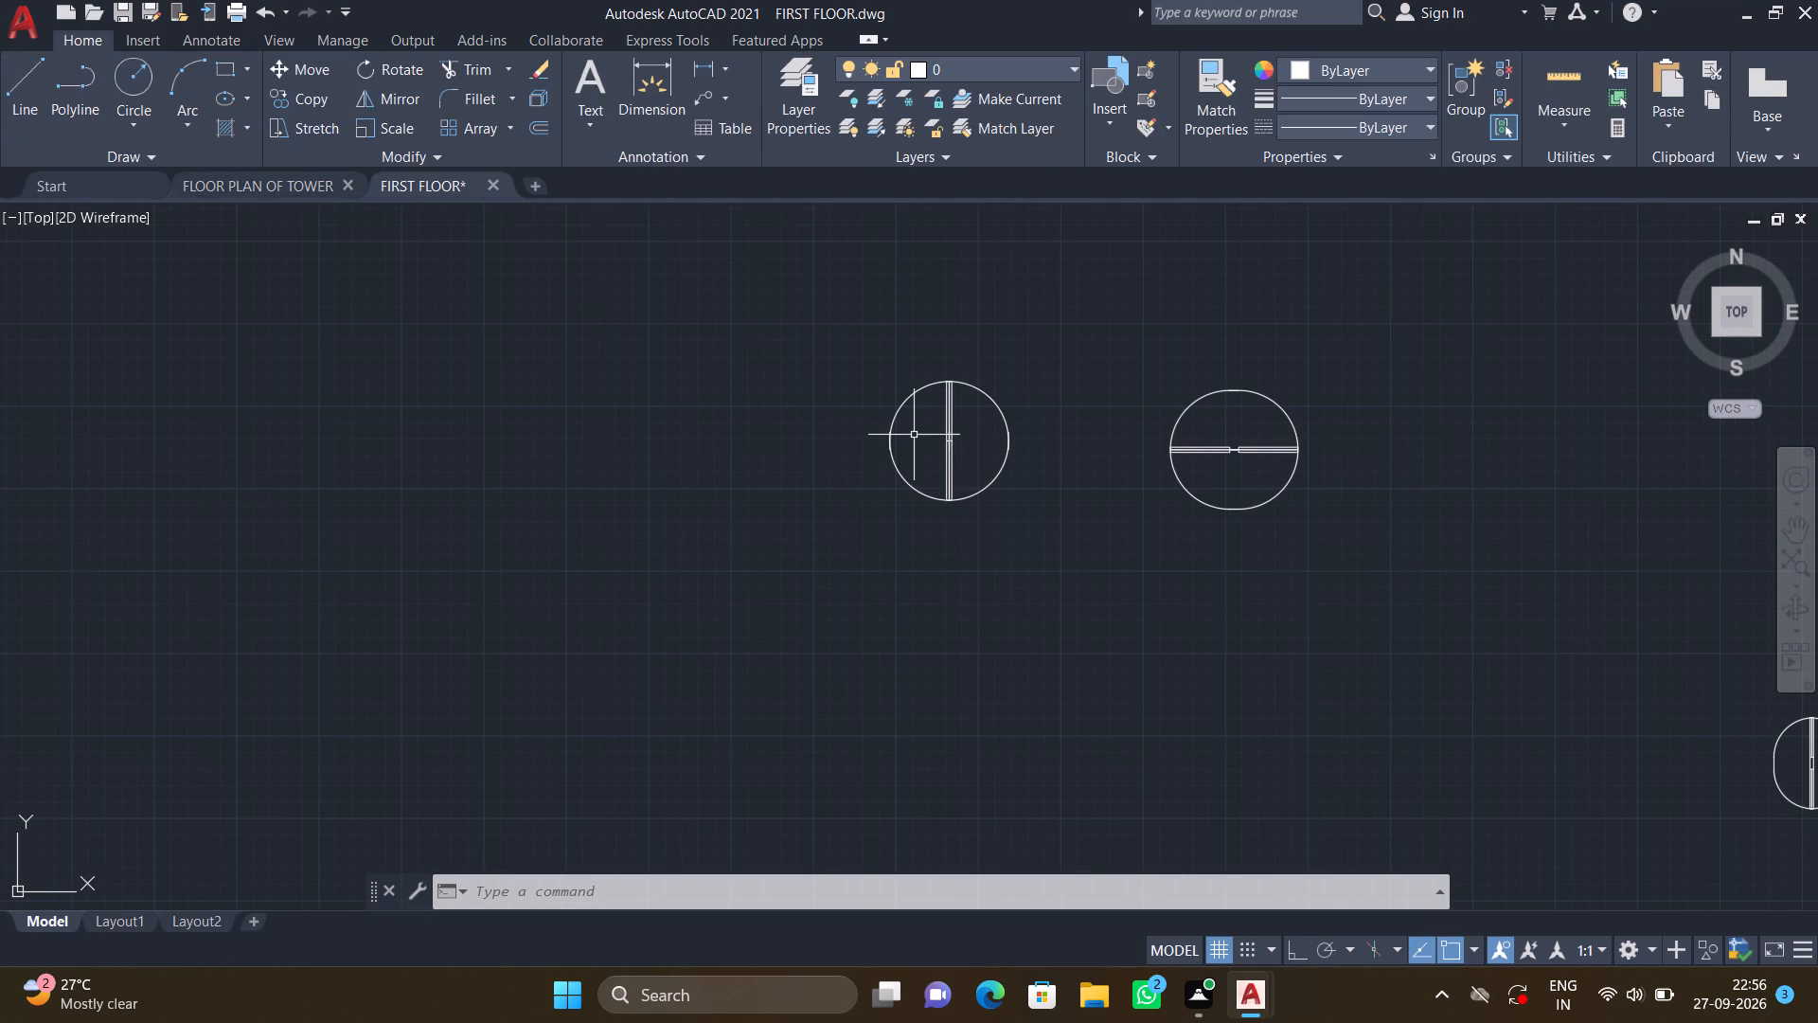
pyautogui.write('co')
pyautogui.press('Return')
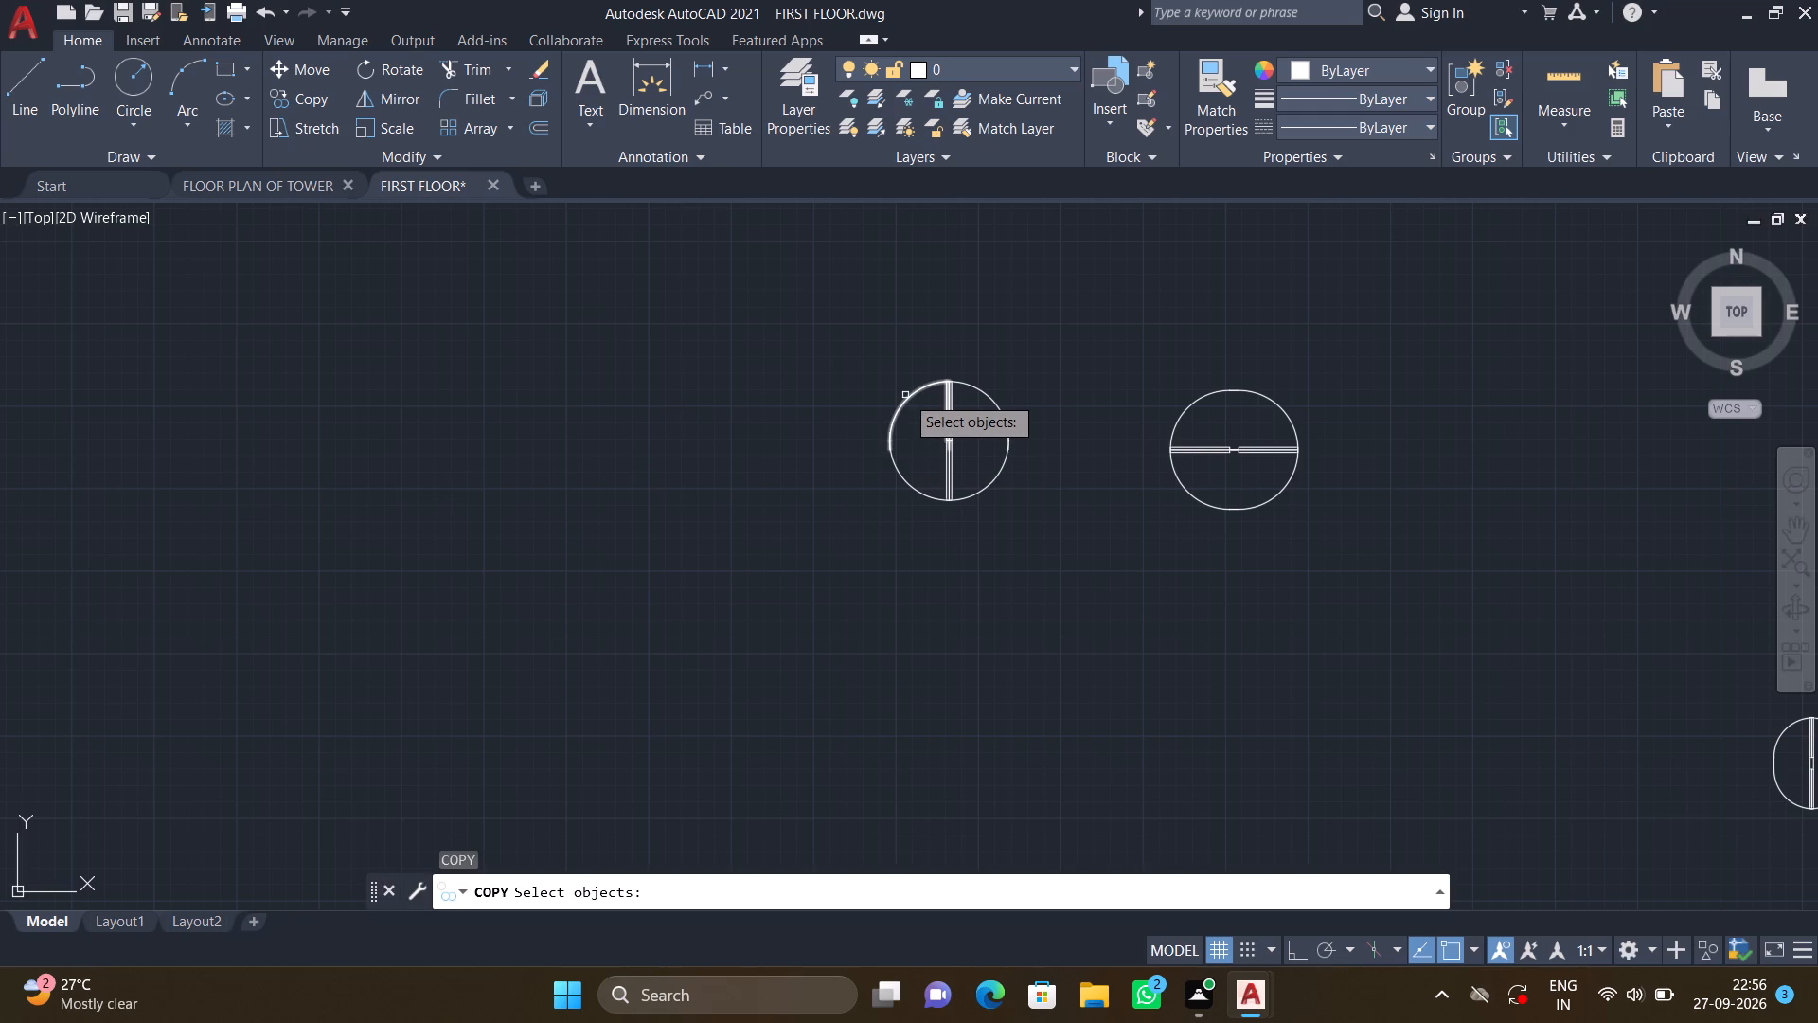
pyautogui.click(910, 398)
pyautogui.press('Return')
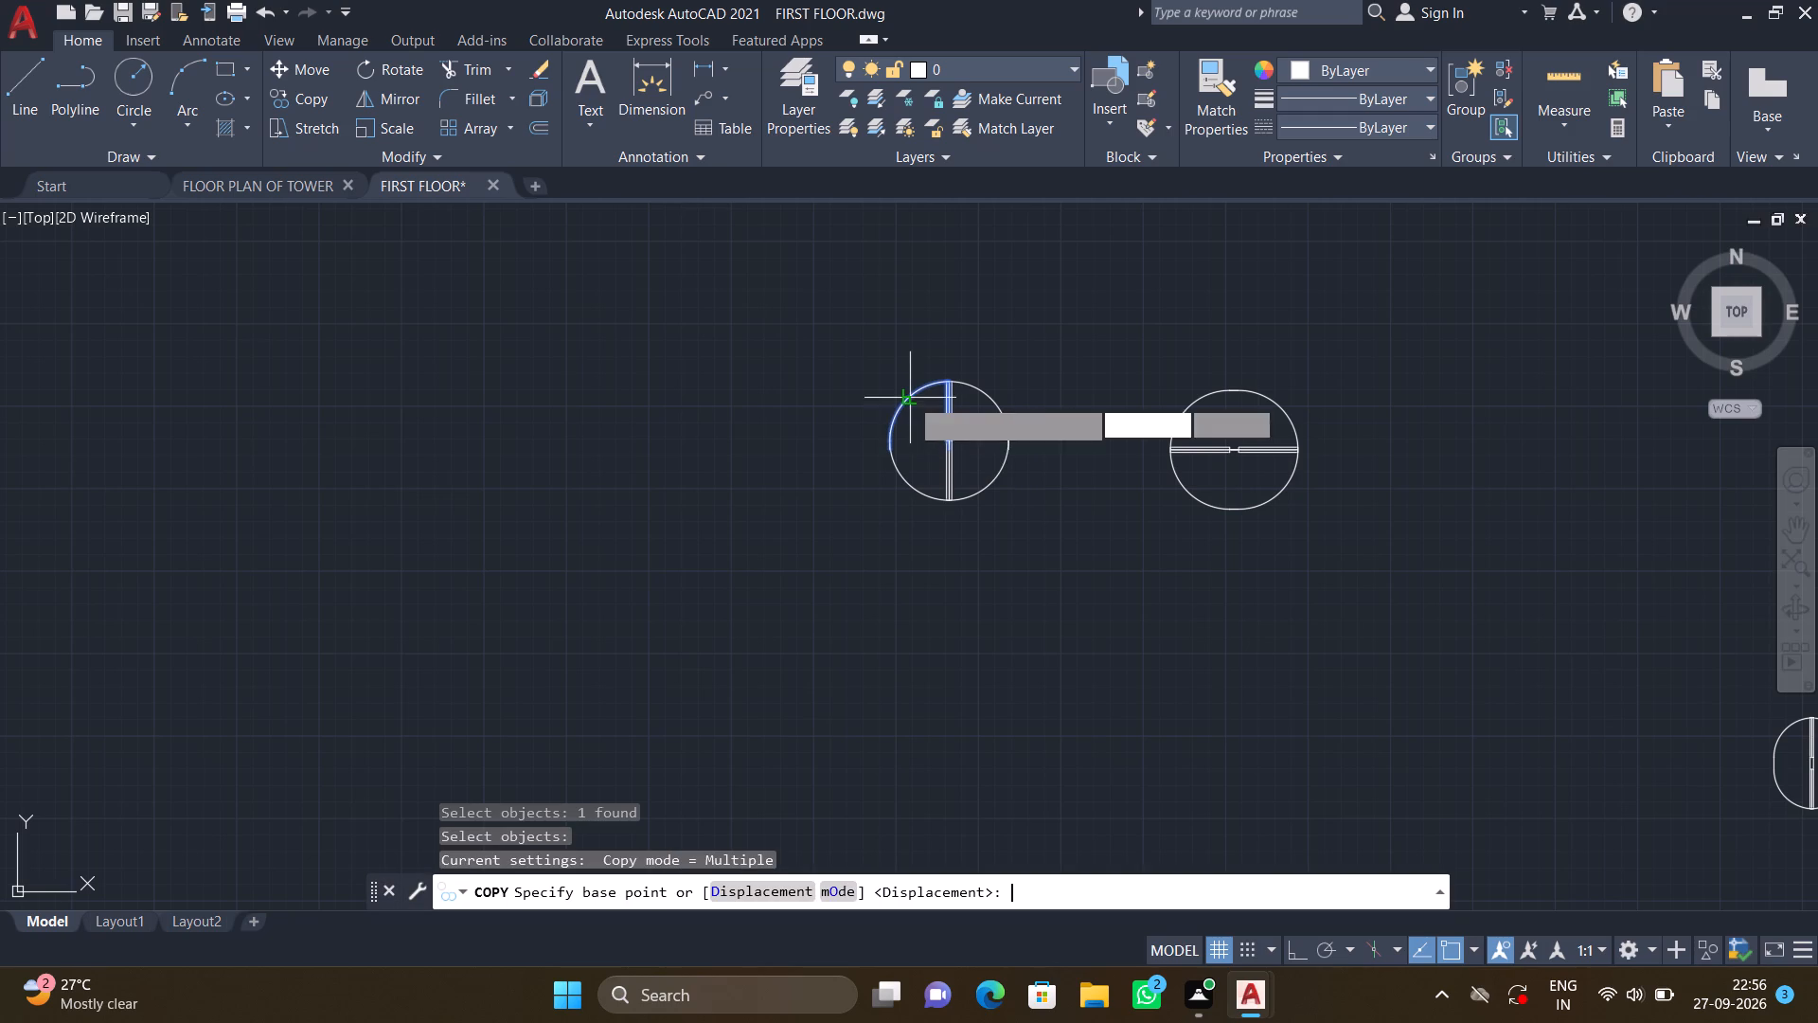
pyautogui.click(948, 440)
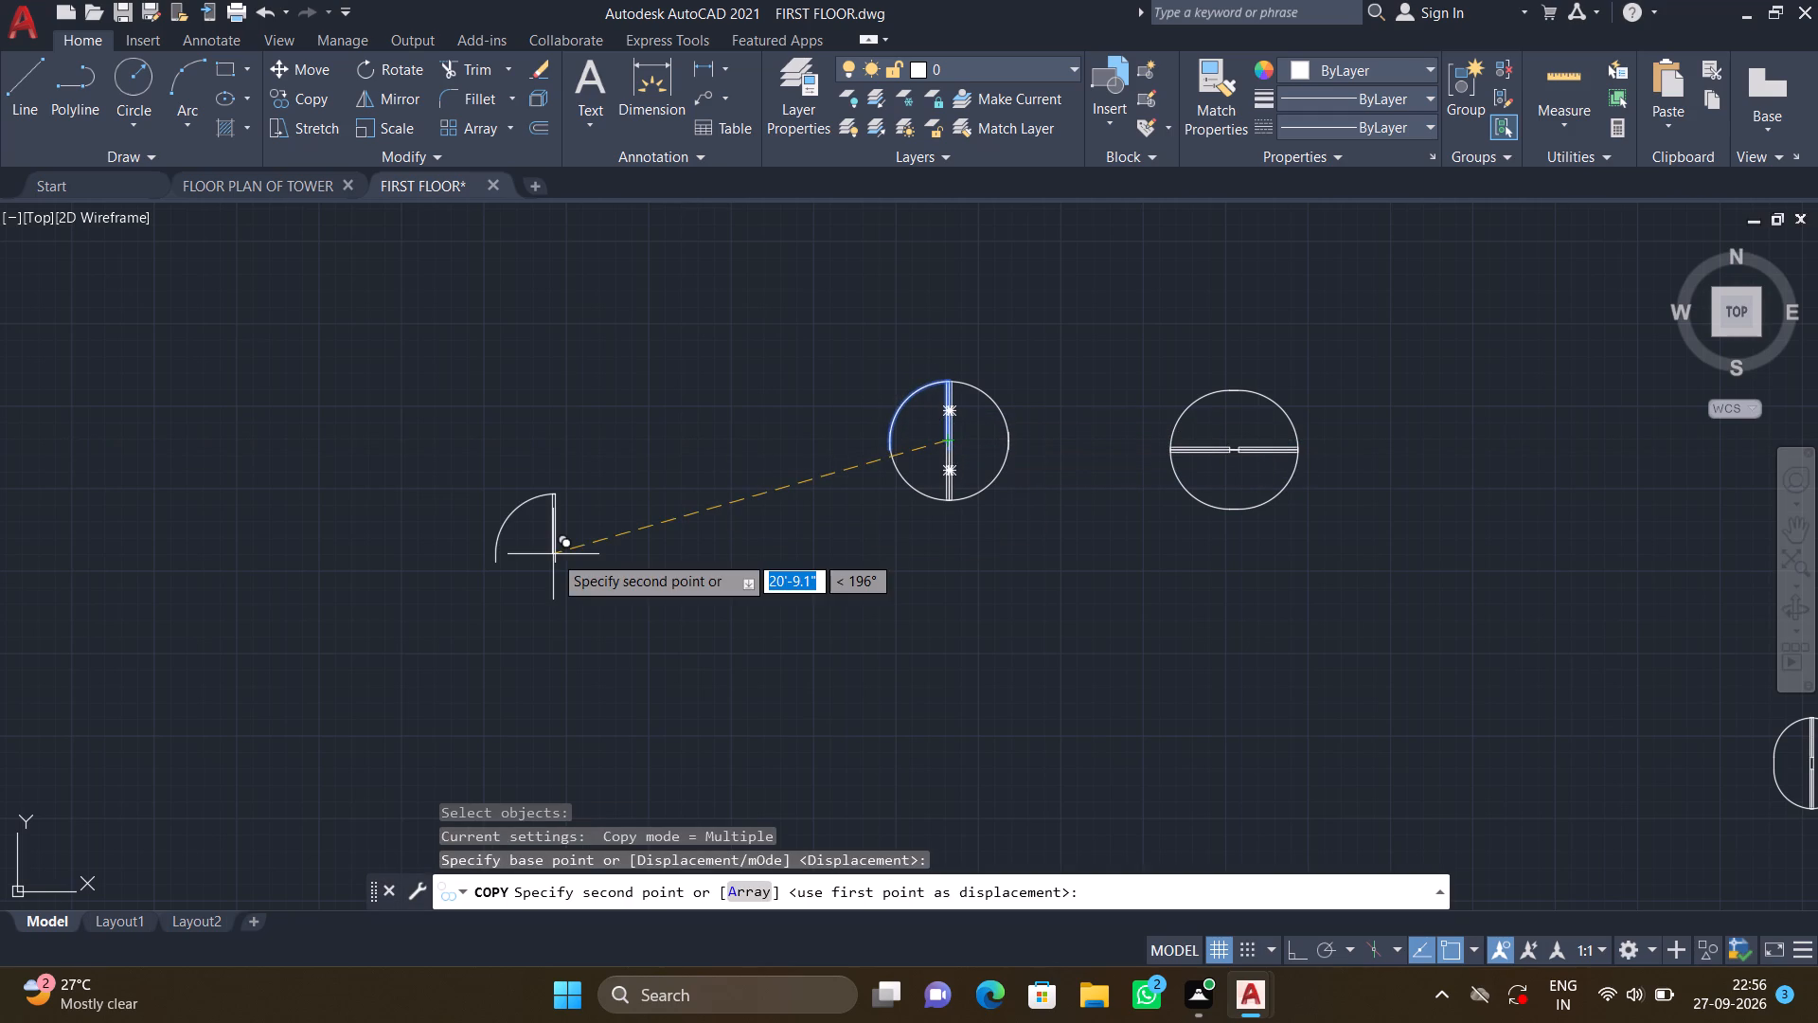
pyautogui.scroll(-4, 553, 554)
pyautogui.moveTo(557, 540); pyautogui.dragTo(1002, 326, button='middle')
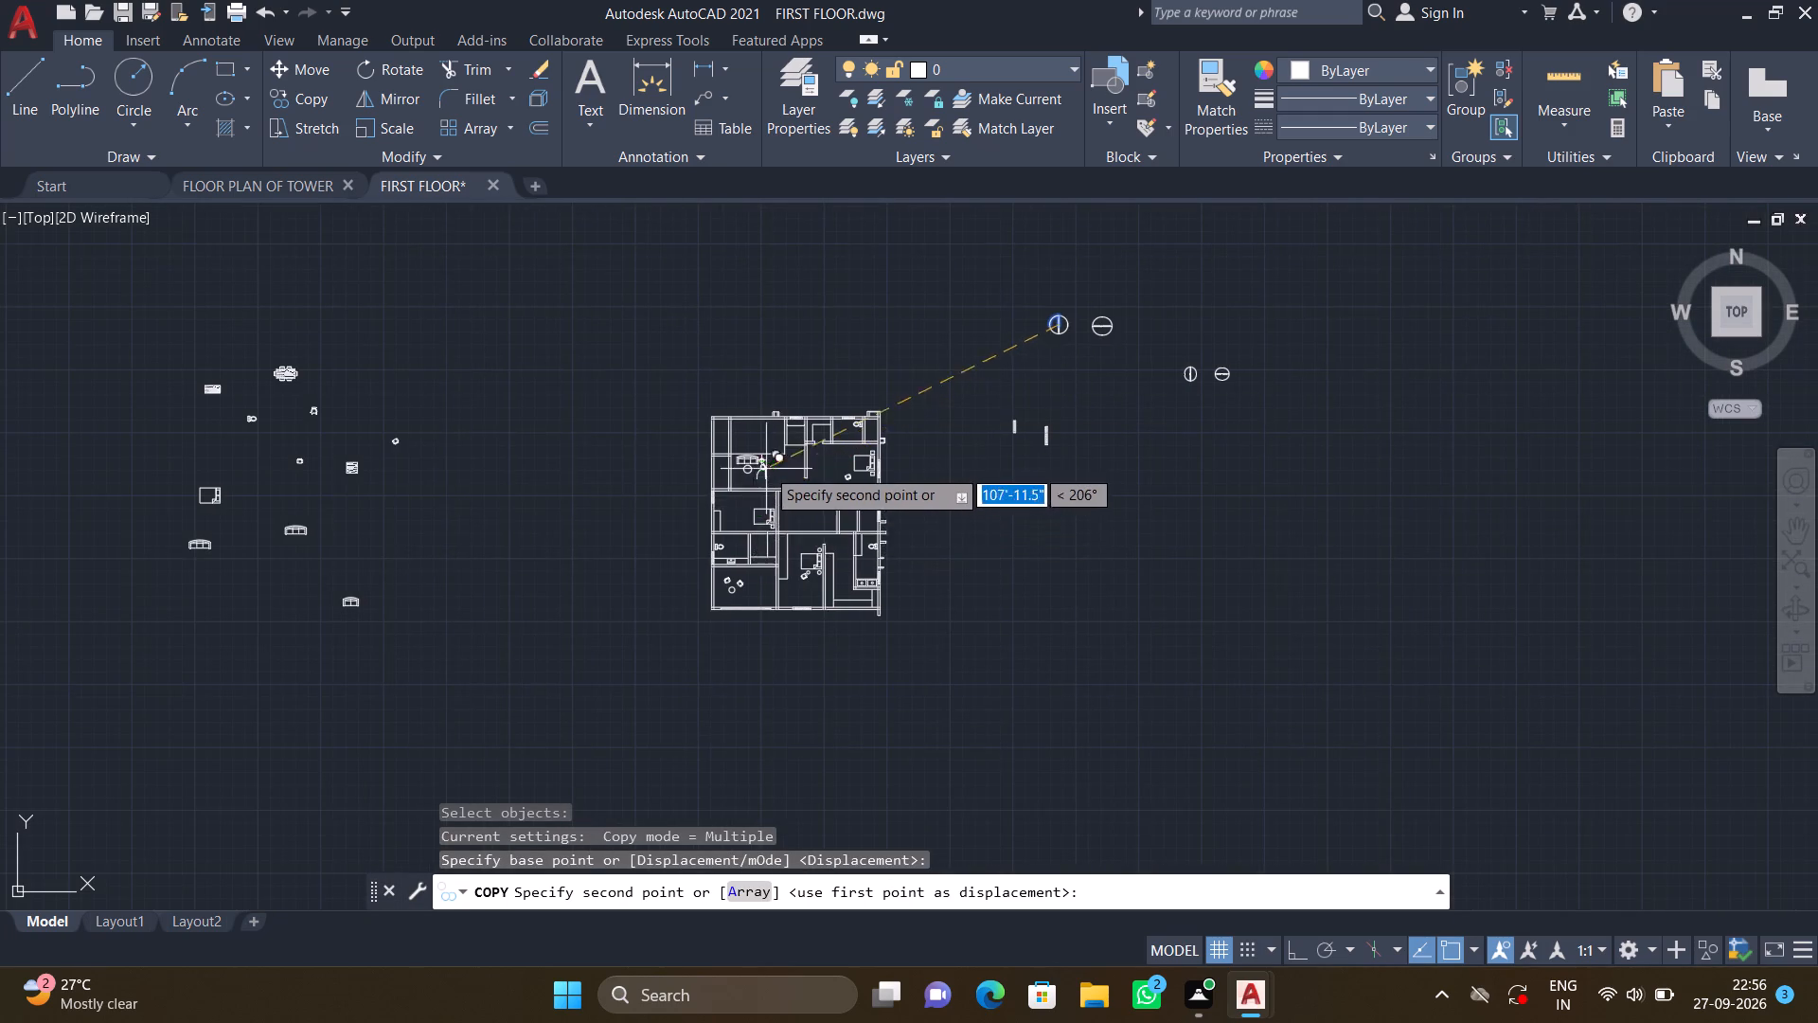
pyautogui.scroll(5, 767, 468)
pyautogui.scroll(-3, 732, 429)
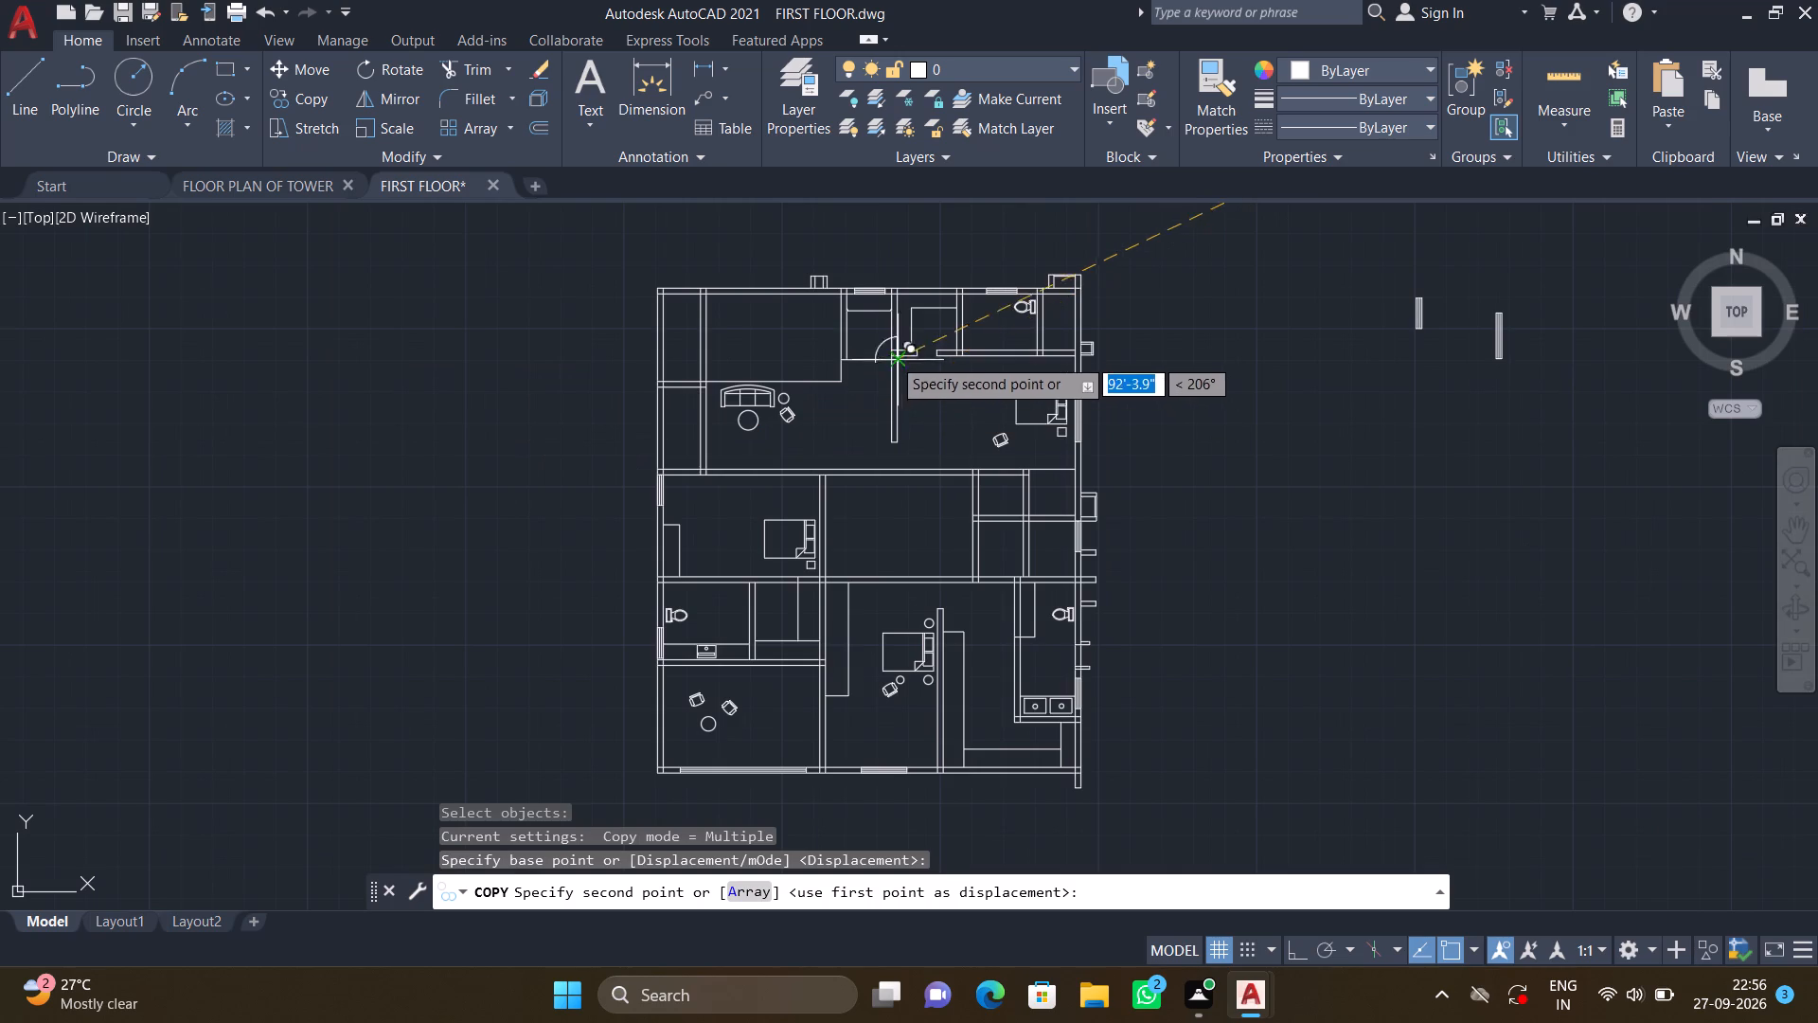
pyautogui.scroll(4, 855, 350)
pyautogui.moveTo(887, 374); pyautogui.dragTo(883, 417, button='middle')
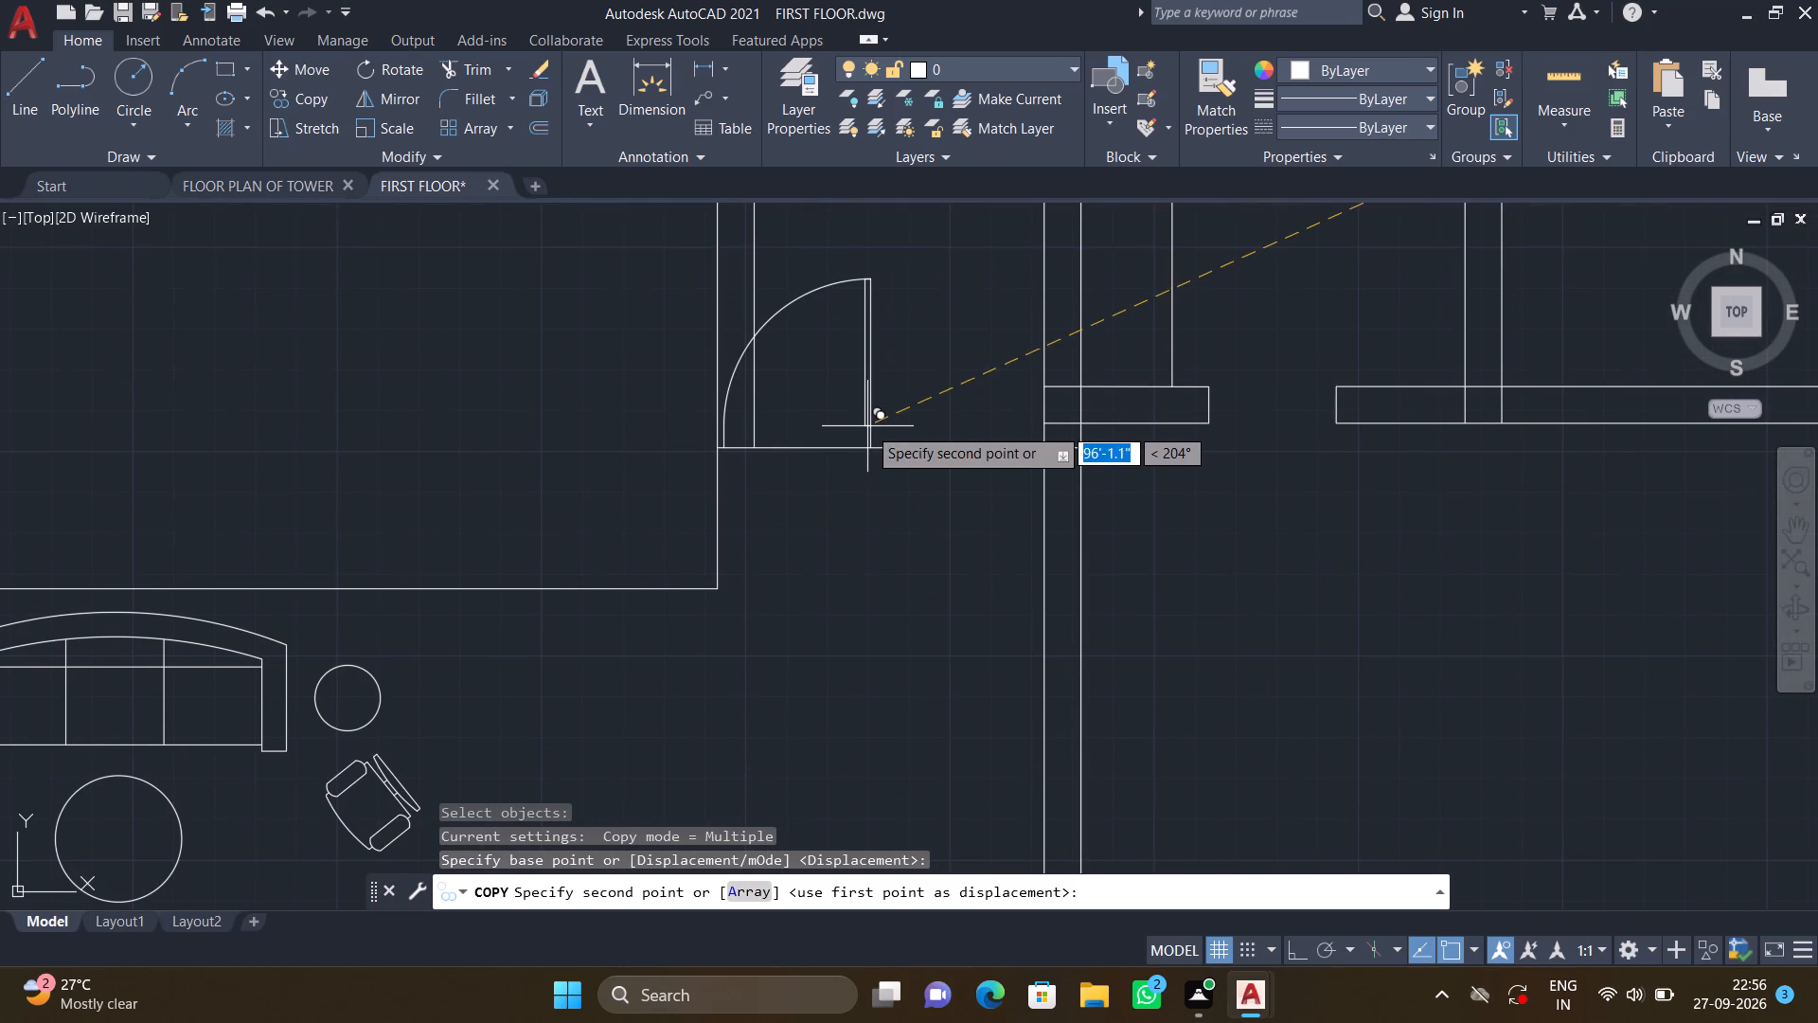
pyautogui.scroll(-2, 866, 421)
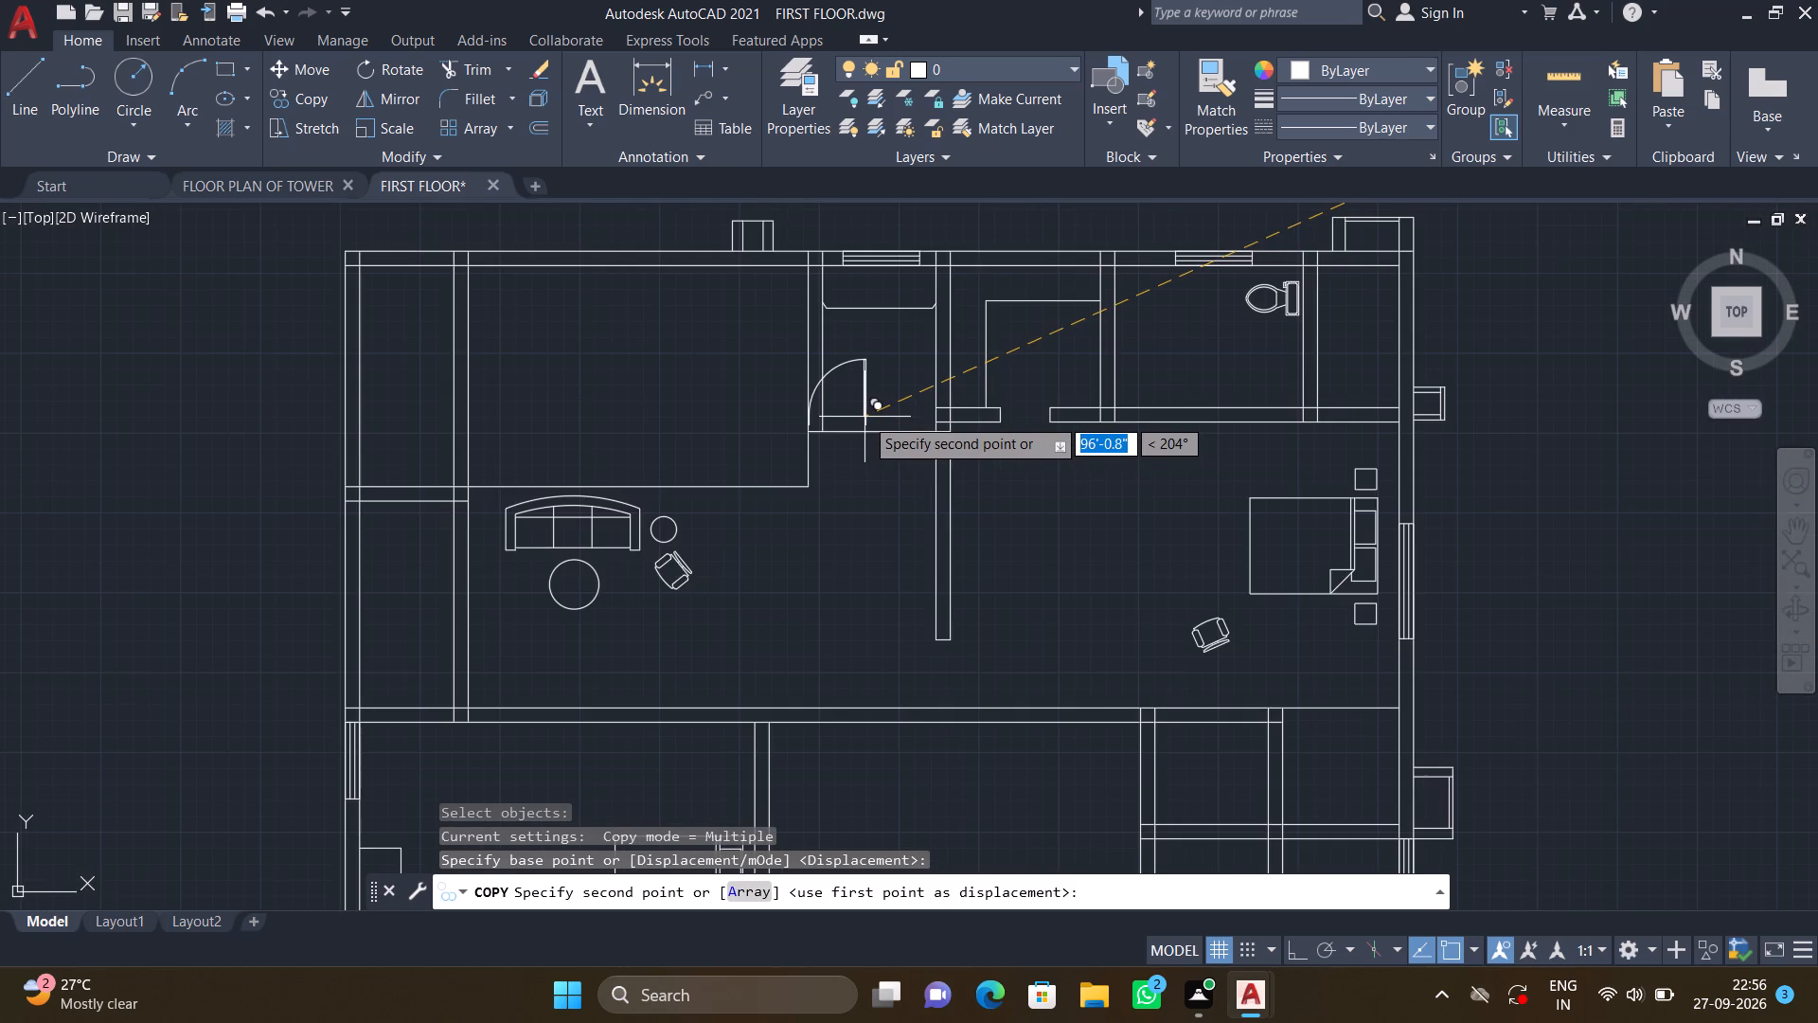
pyautogui.scroll(4, 864, 418)
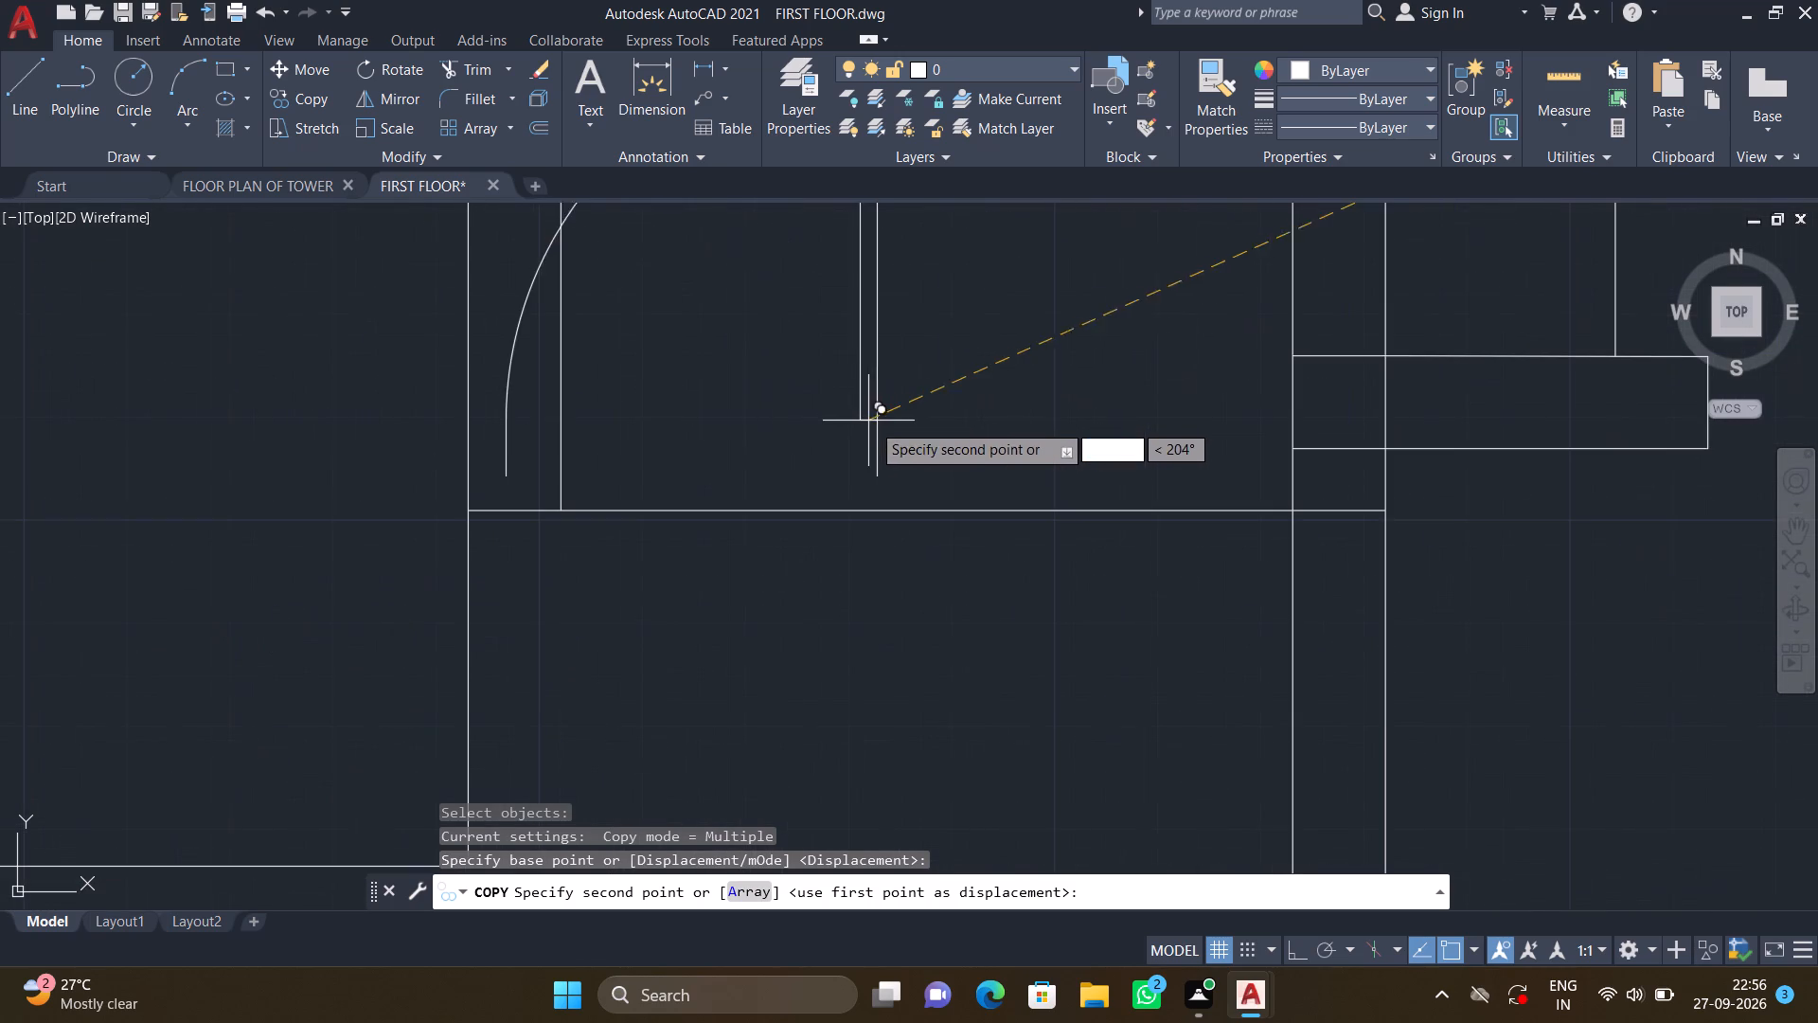
pyautogui.click(922, 454)
pyautogui.press('Return')
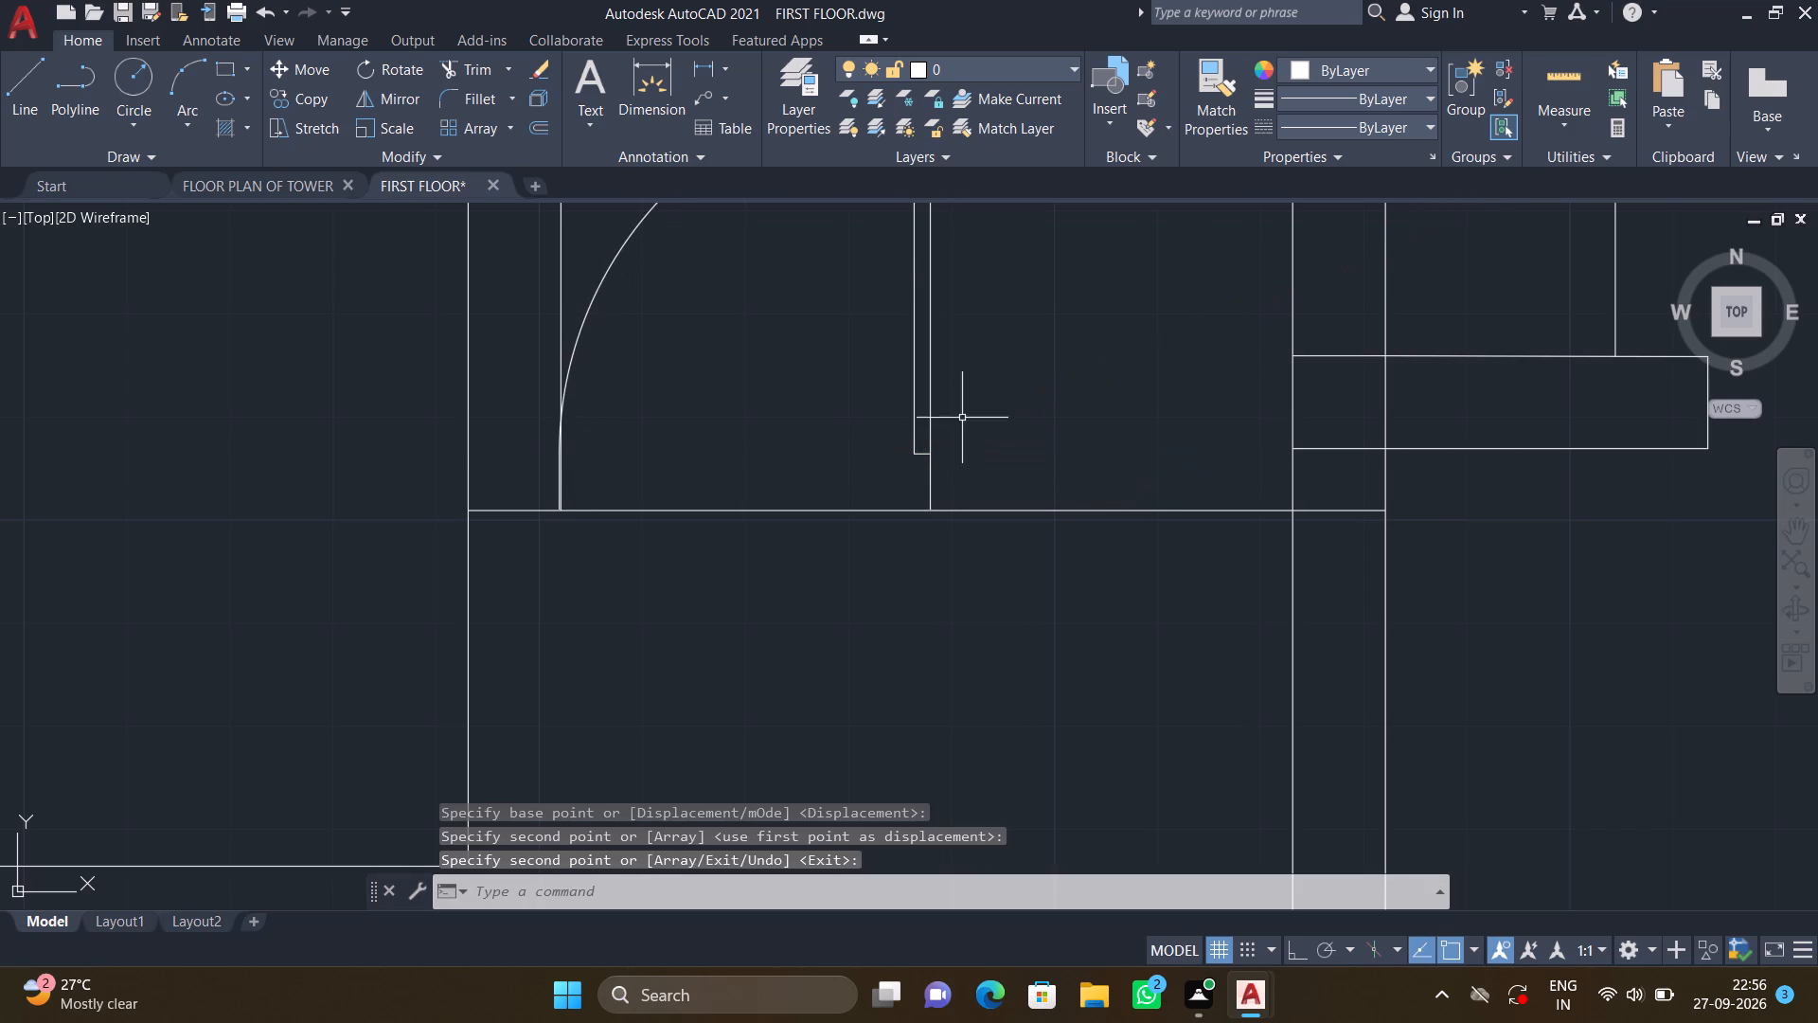
# Move the copied door straight down with Ortho on, bringing its swing's lower end onto the line across the narrow room's opening.
pyautogui.scroll(4, 584, 522)
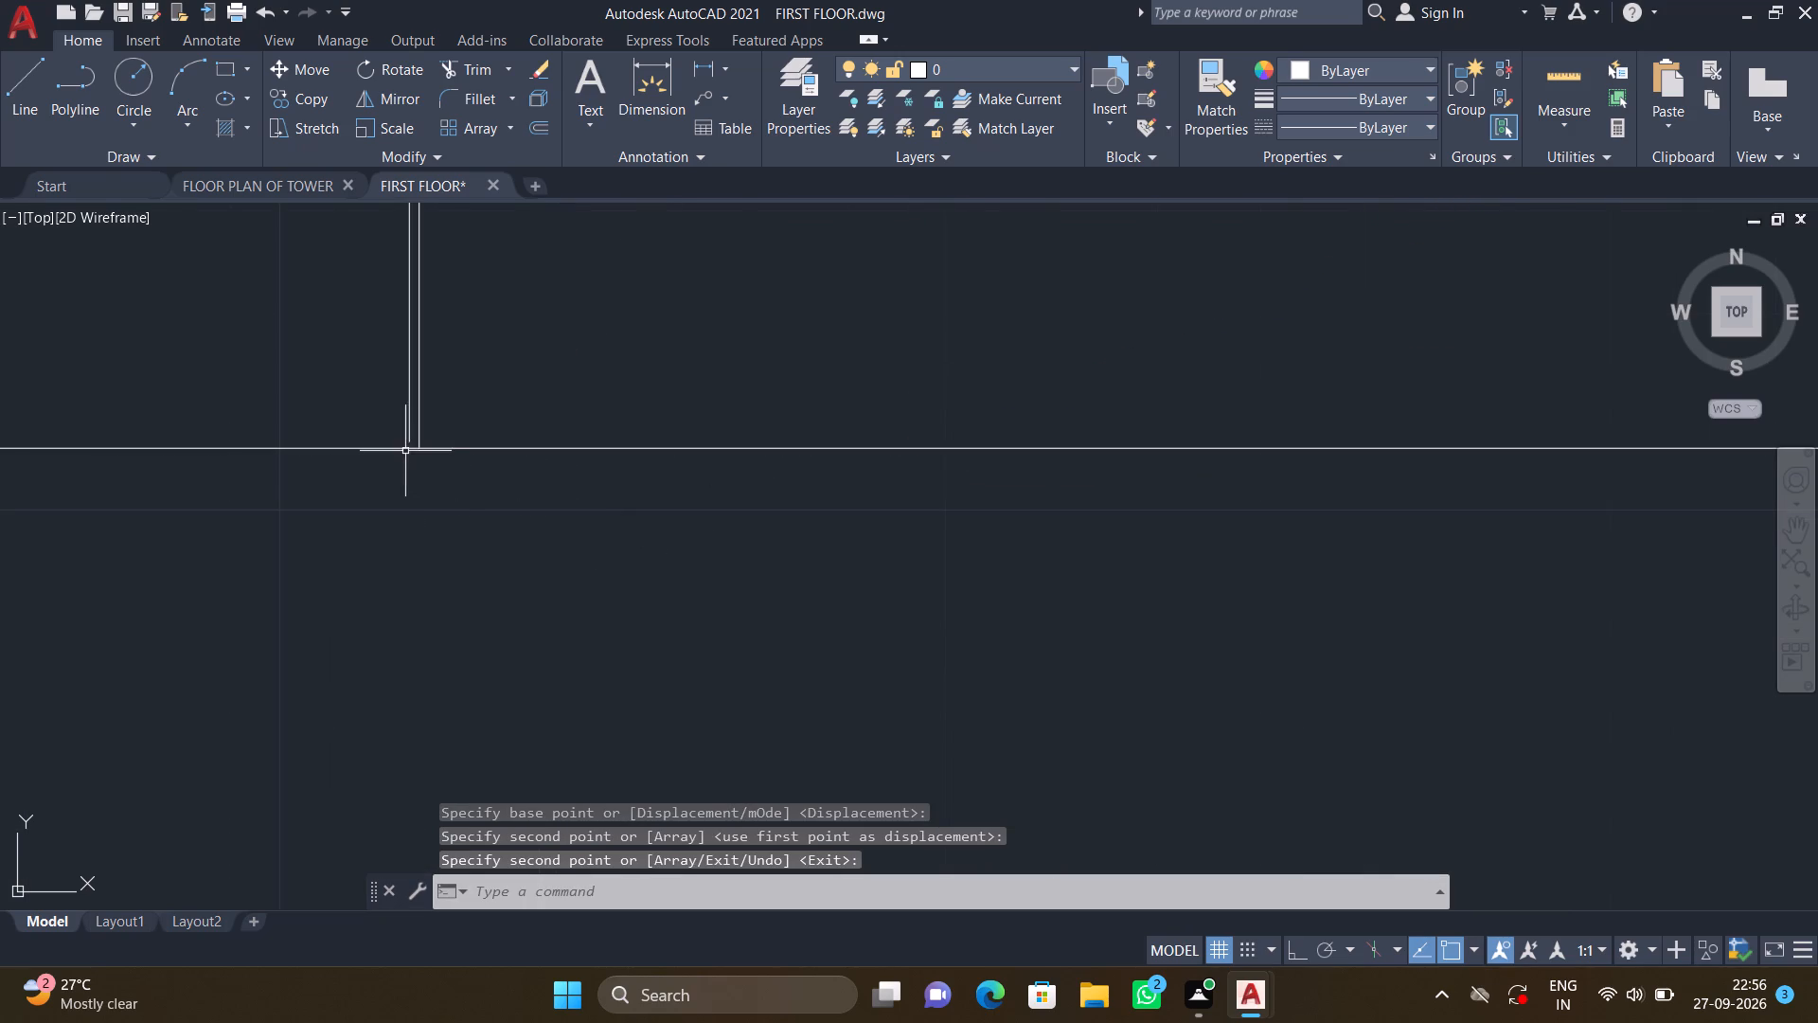
pyautogui.scroll(2, 401, 442)
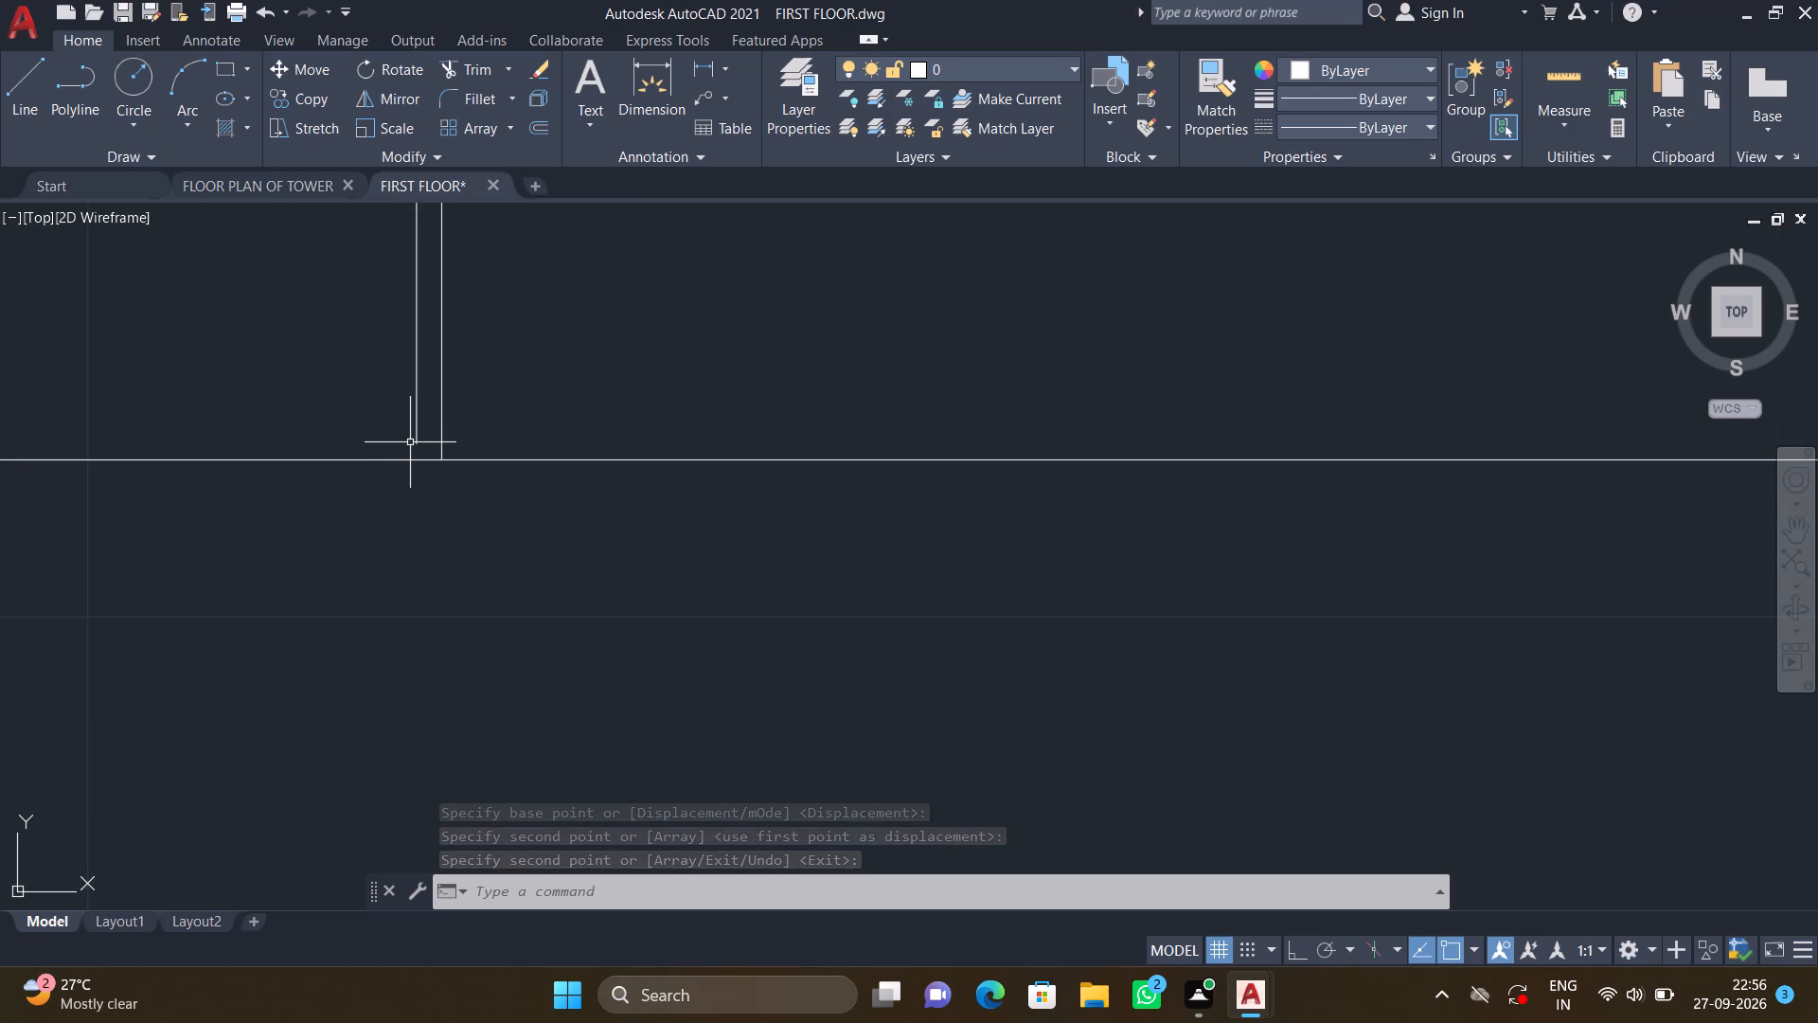
pyautogui.press('m')
pyautogui.press('Return')
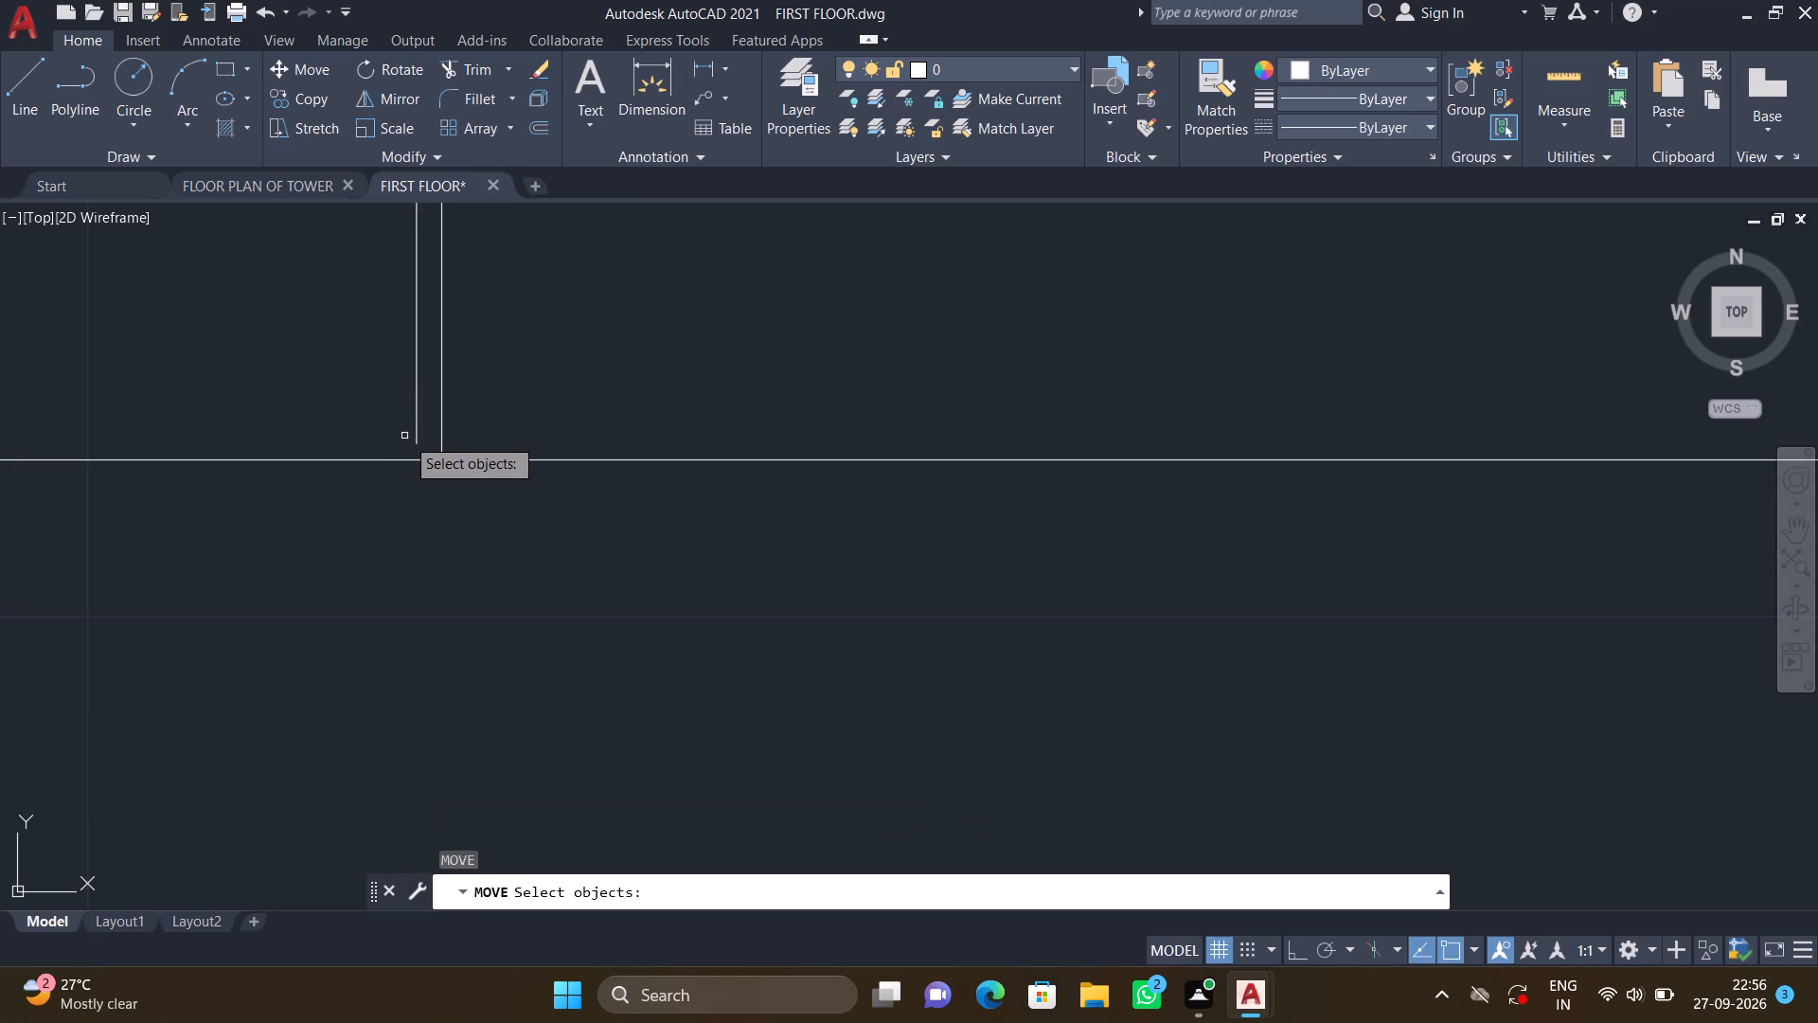
pyautogui.click(417, 430)
pyautogui.press('Return')
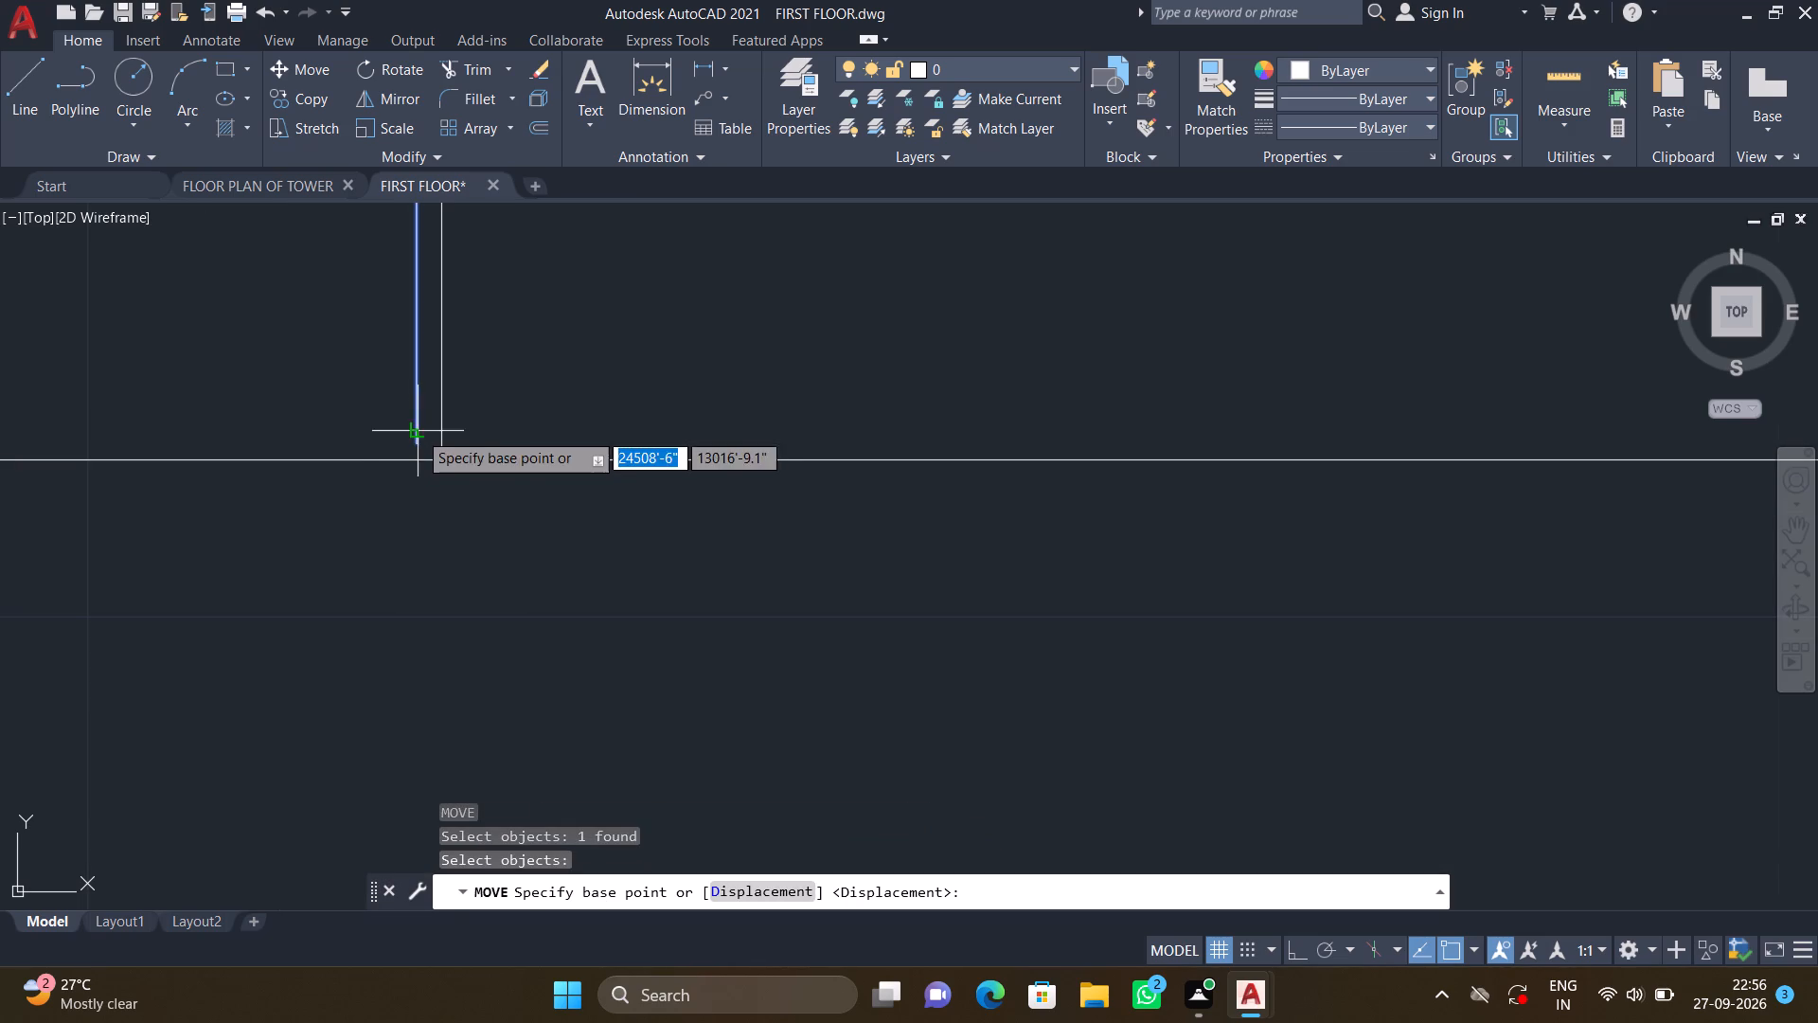
pyautogui.click(418, 442)
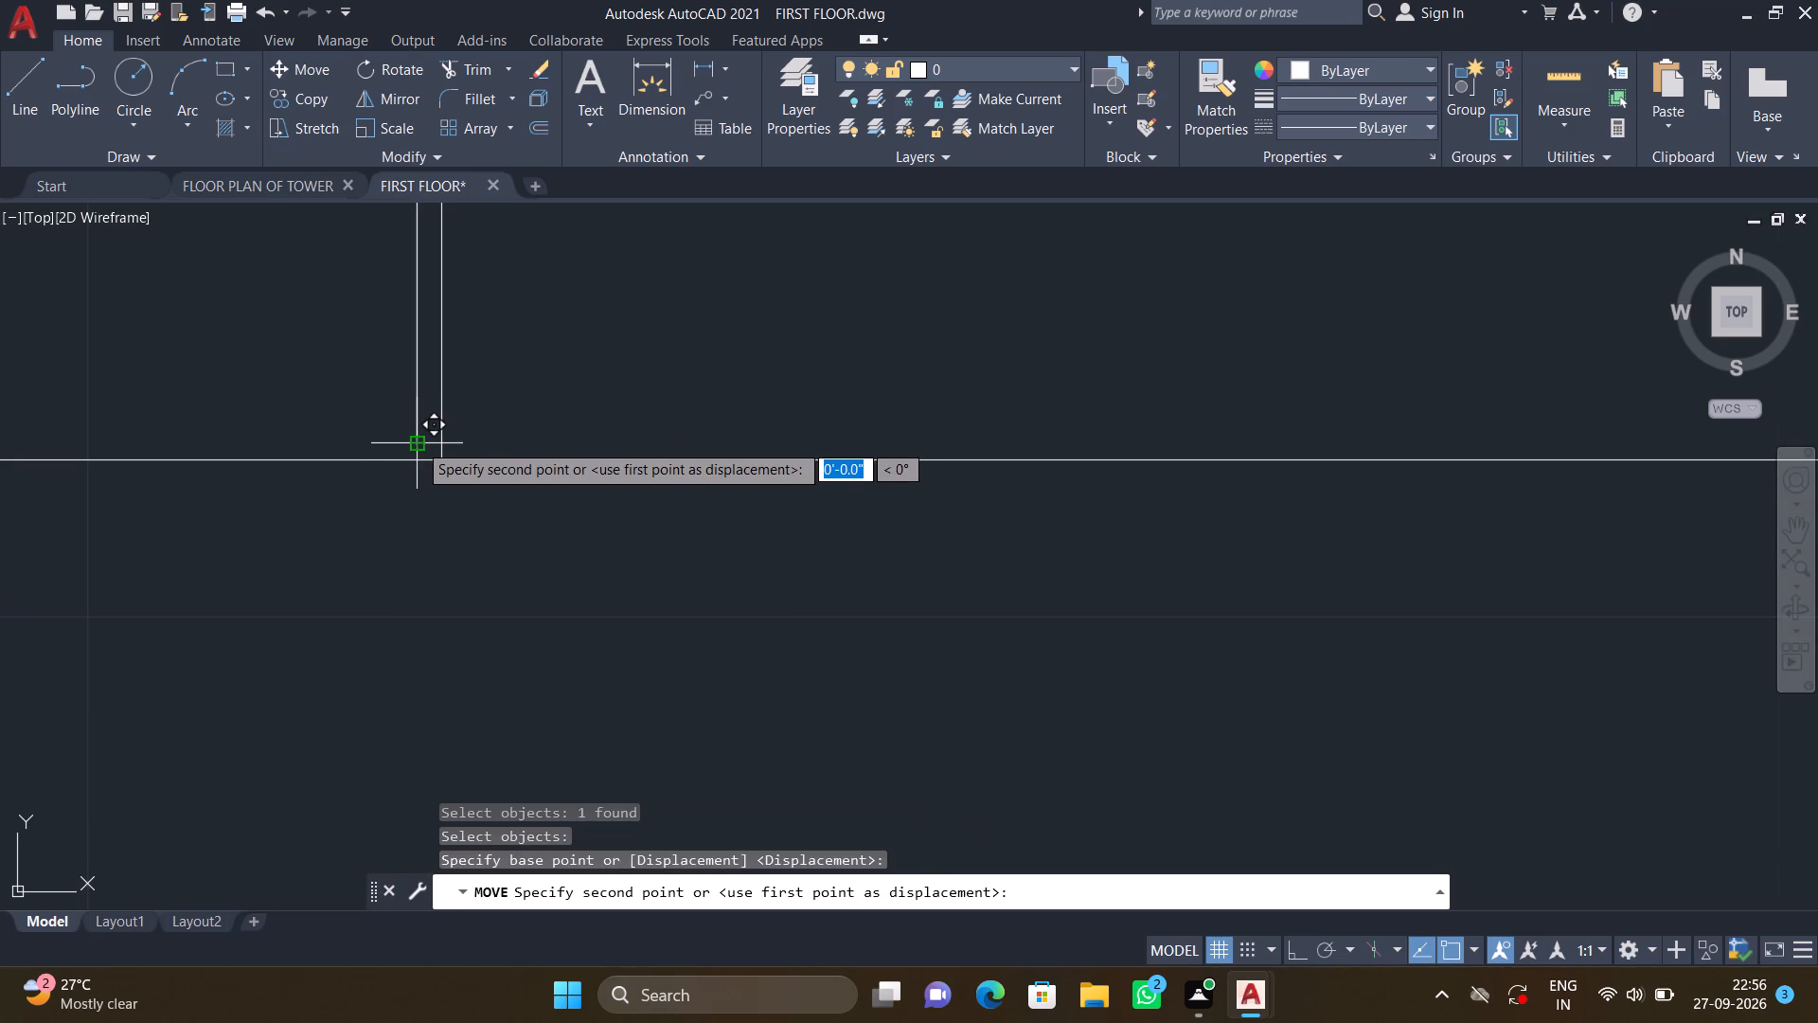
pyautogui.press('F8')
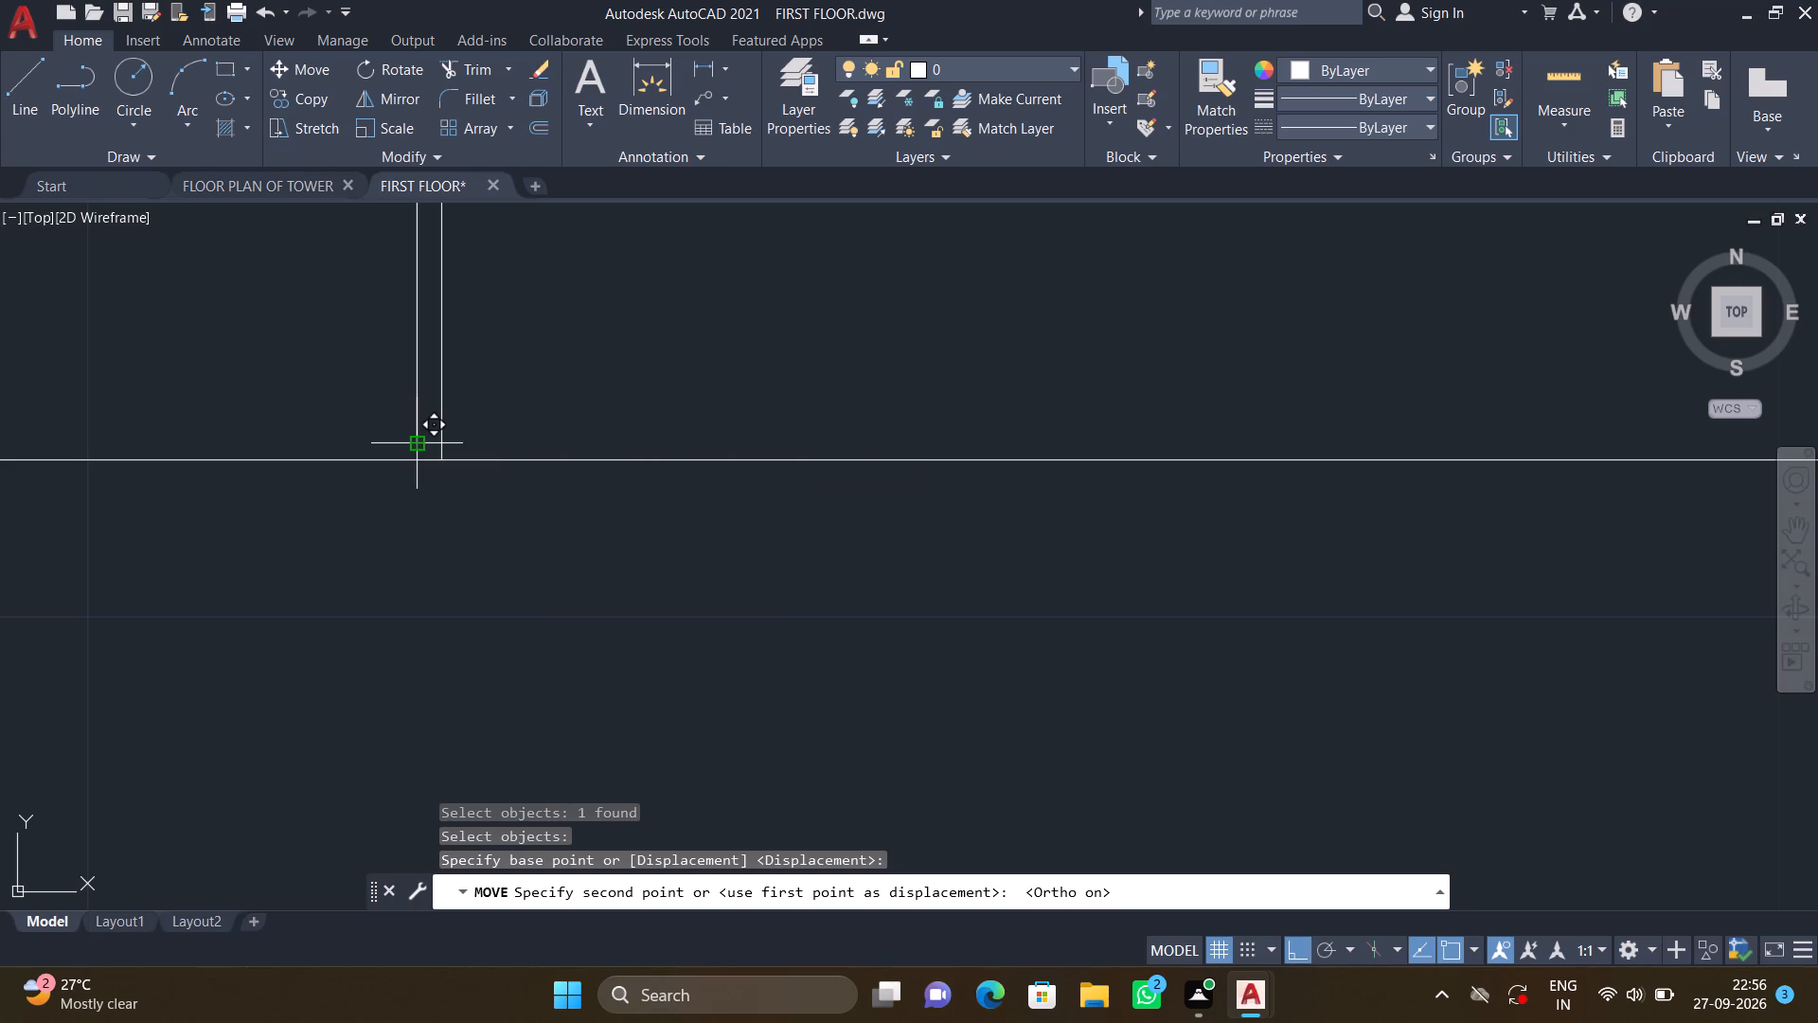
pyautogui.click(410, 458)
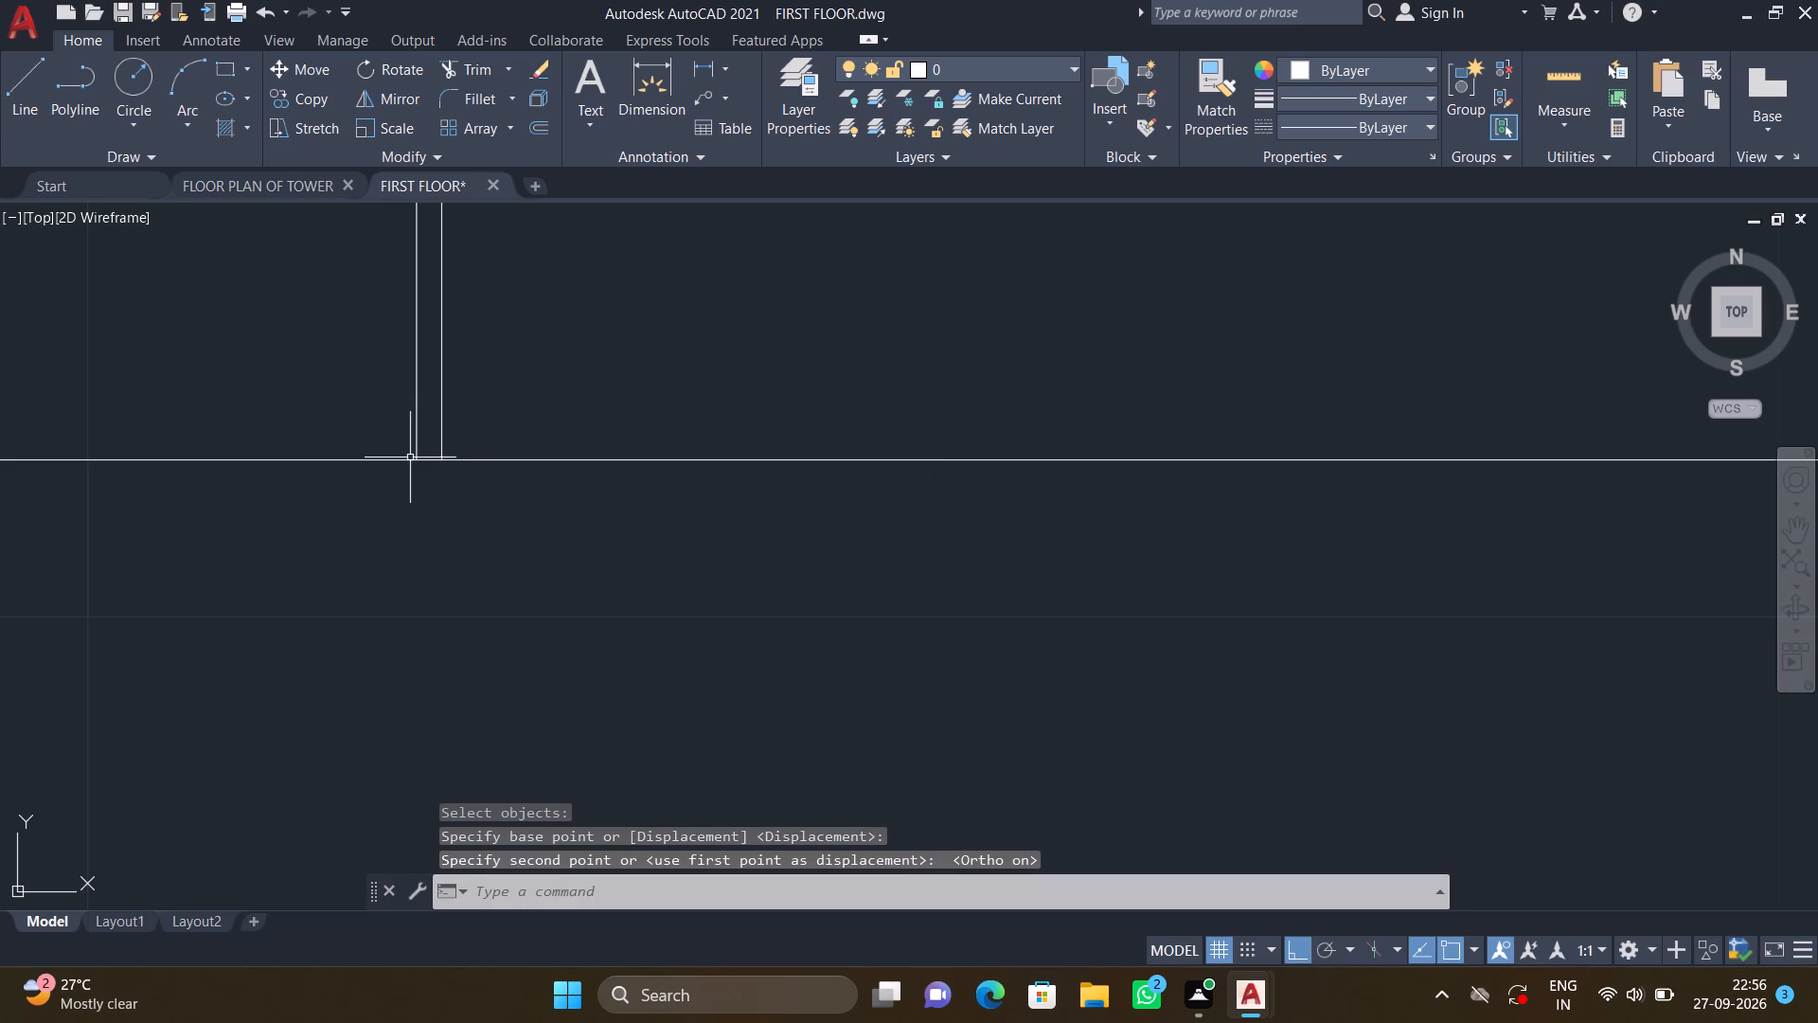
pyautogui.press('Return')
pyautogui.scroll(-3, 502, 426)
pyautogui.scroll(-4, 659, 406)
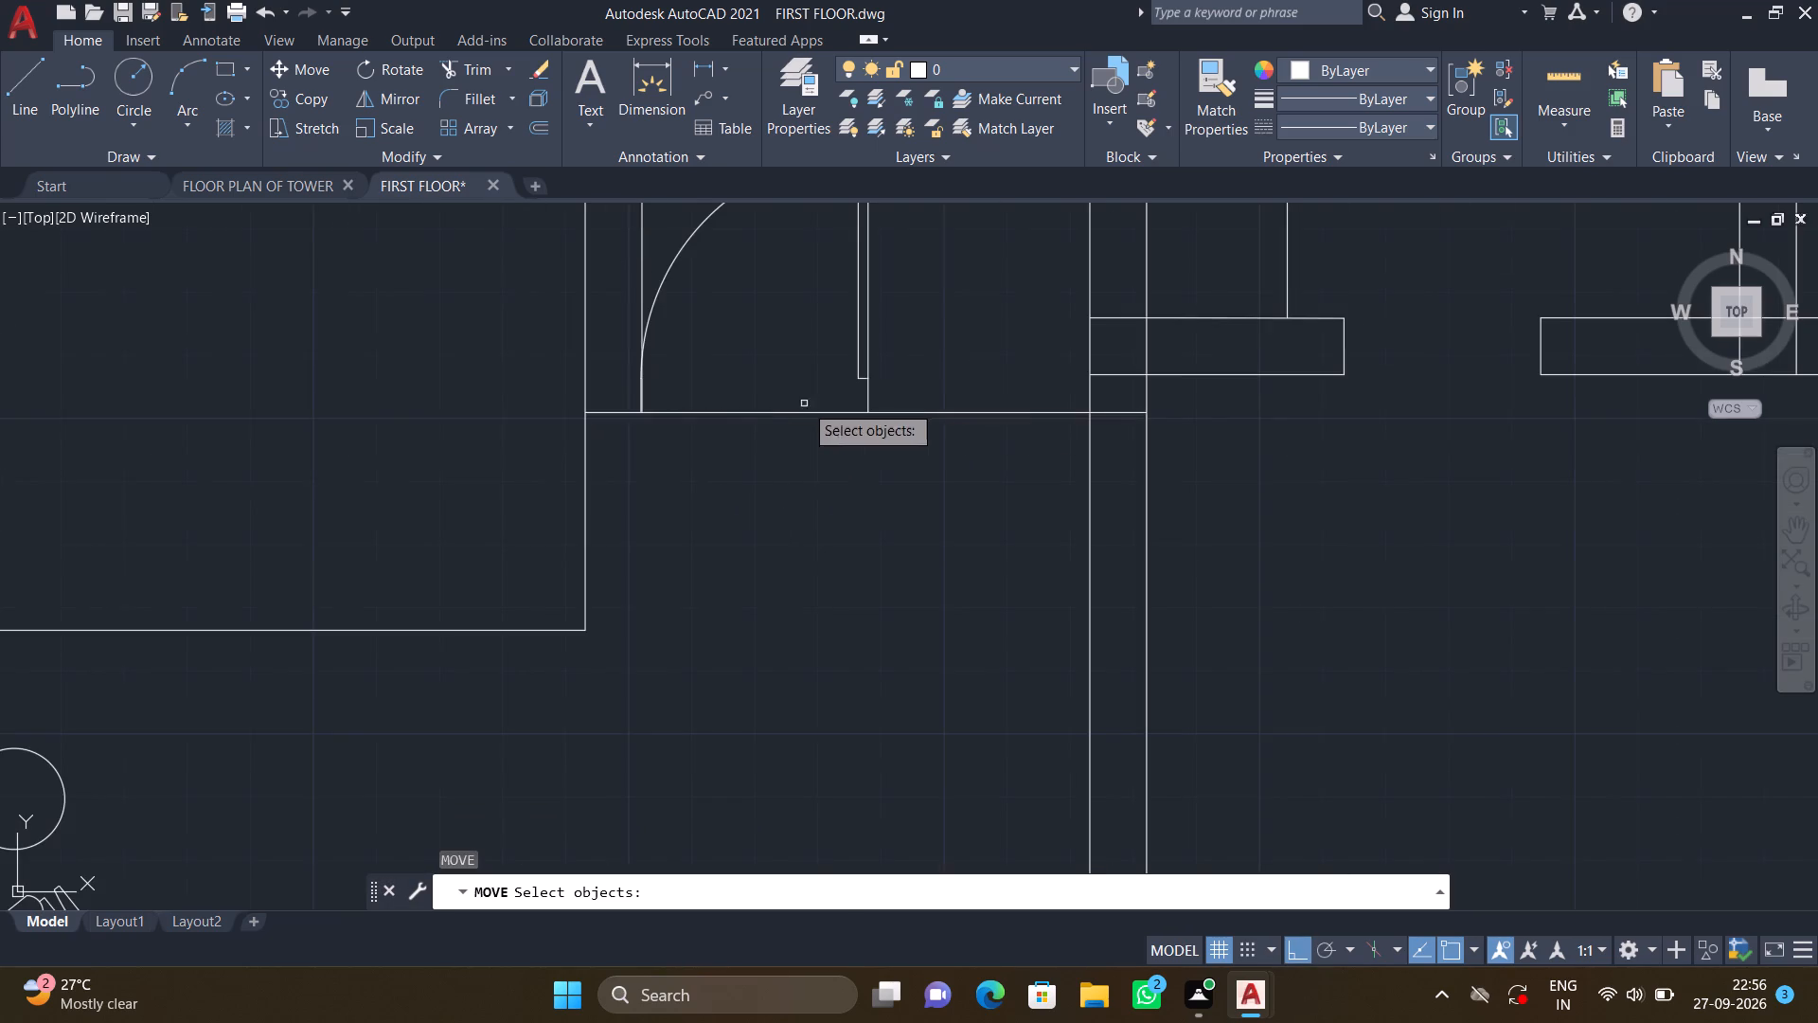
pyautogui.moveTo(778, 411); pyautogui.dragTo(709, 455, button='middle')
pyautogui.press('Return')
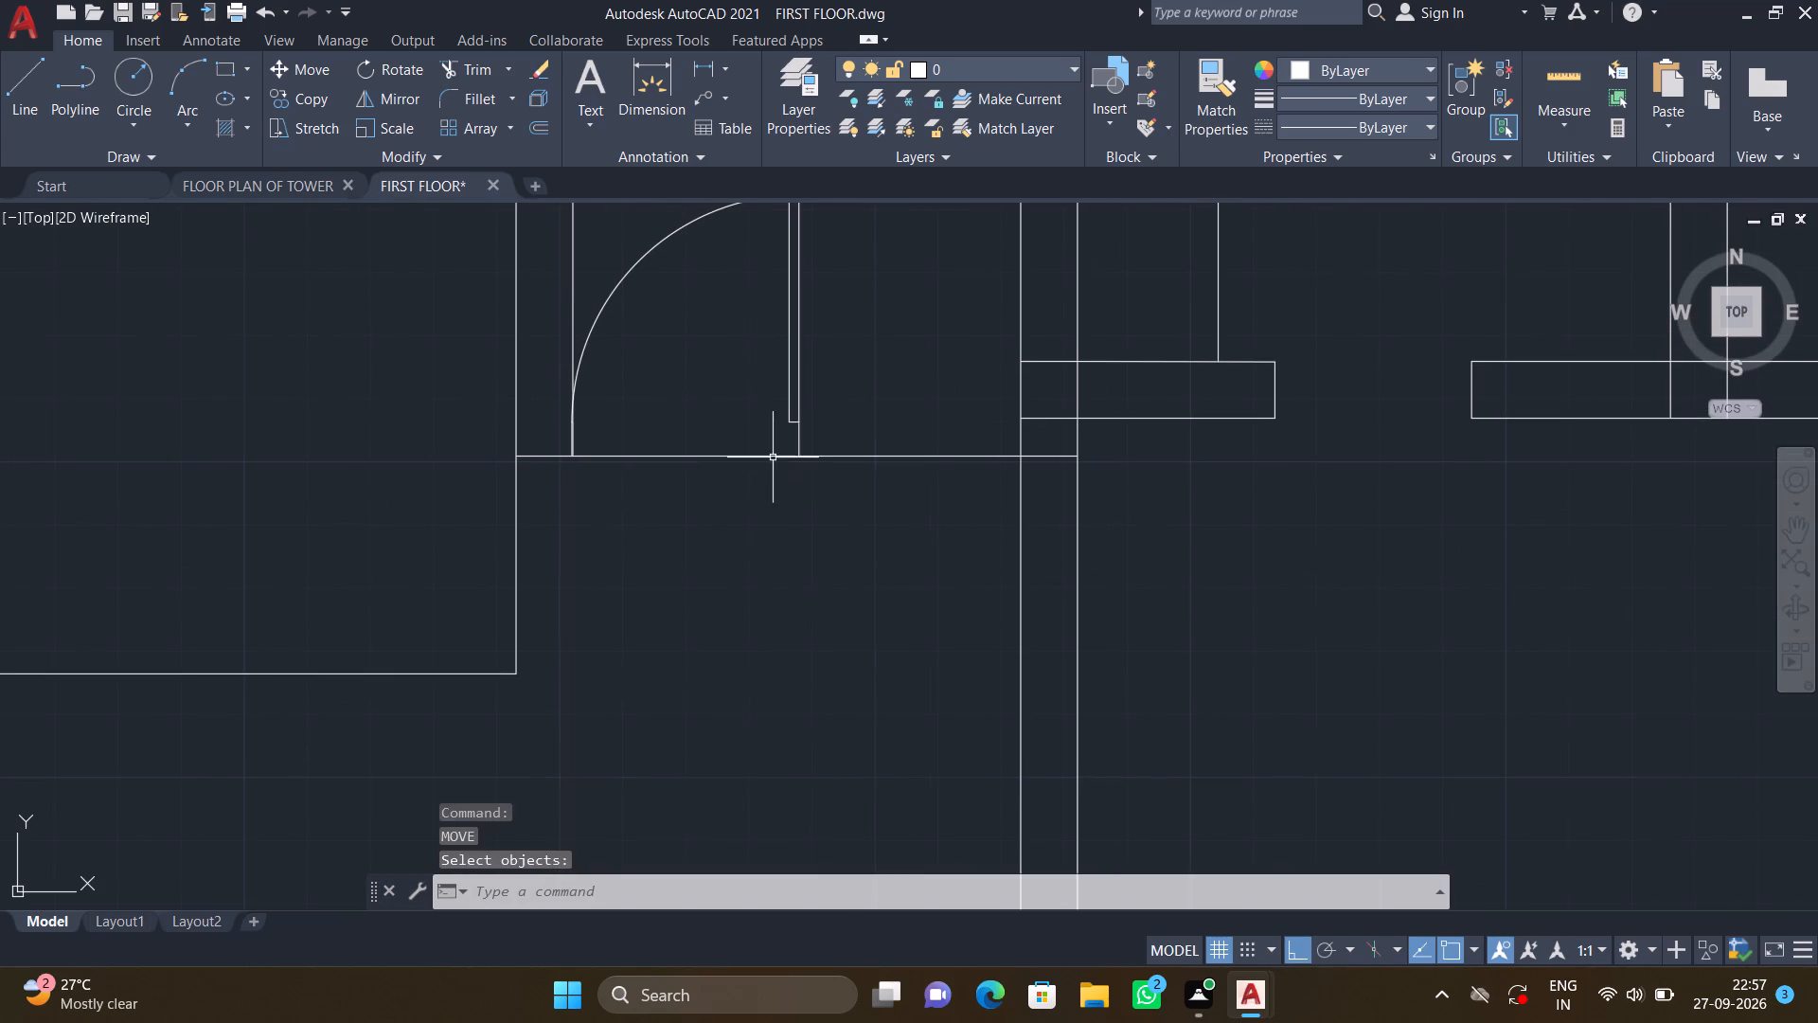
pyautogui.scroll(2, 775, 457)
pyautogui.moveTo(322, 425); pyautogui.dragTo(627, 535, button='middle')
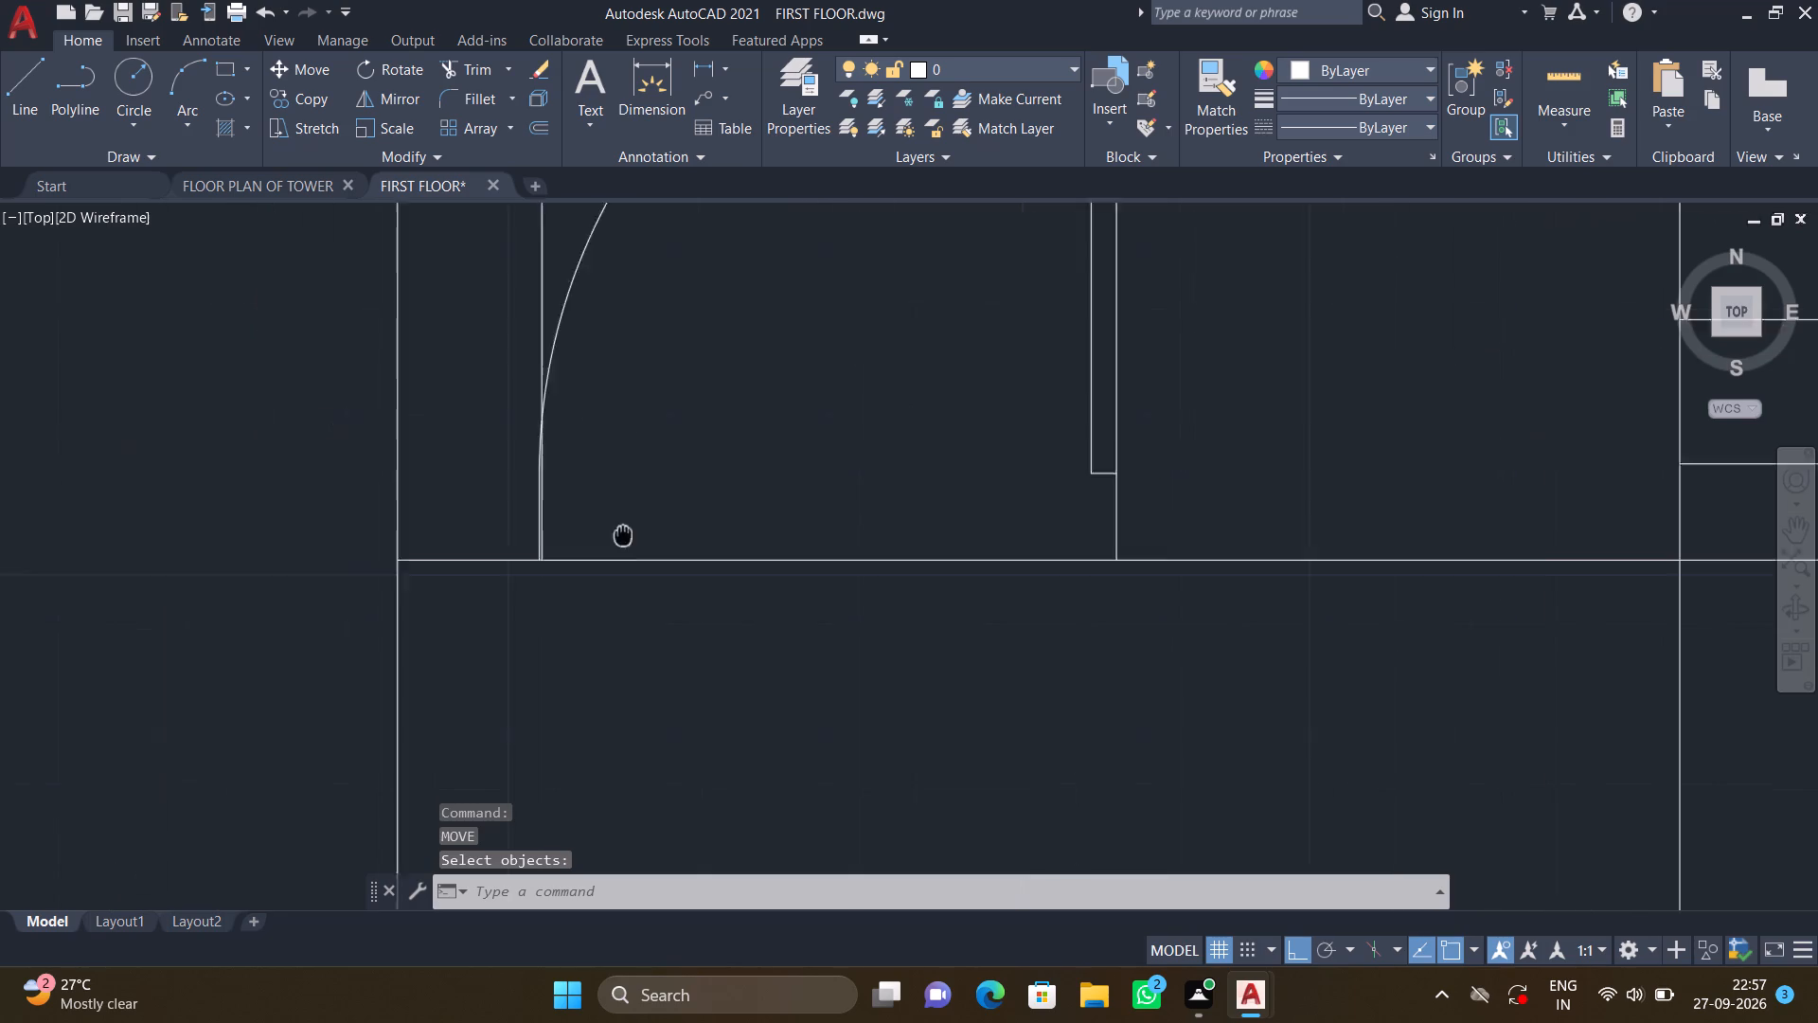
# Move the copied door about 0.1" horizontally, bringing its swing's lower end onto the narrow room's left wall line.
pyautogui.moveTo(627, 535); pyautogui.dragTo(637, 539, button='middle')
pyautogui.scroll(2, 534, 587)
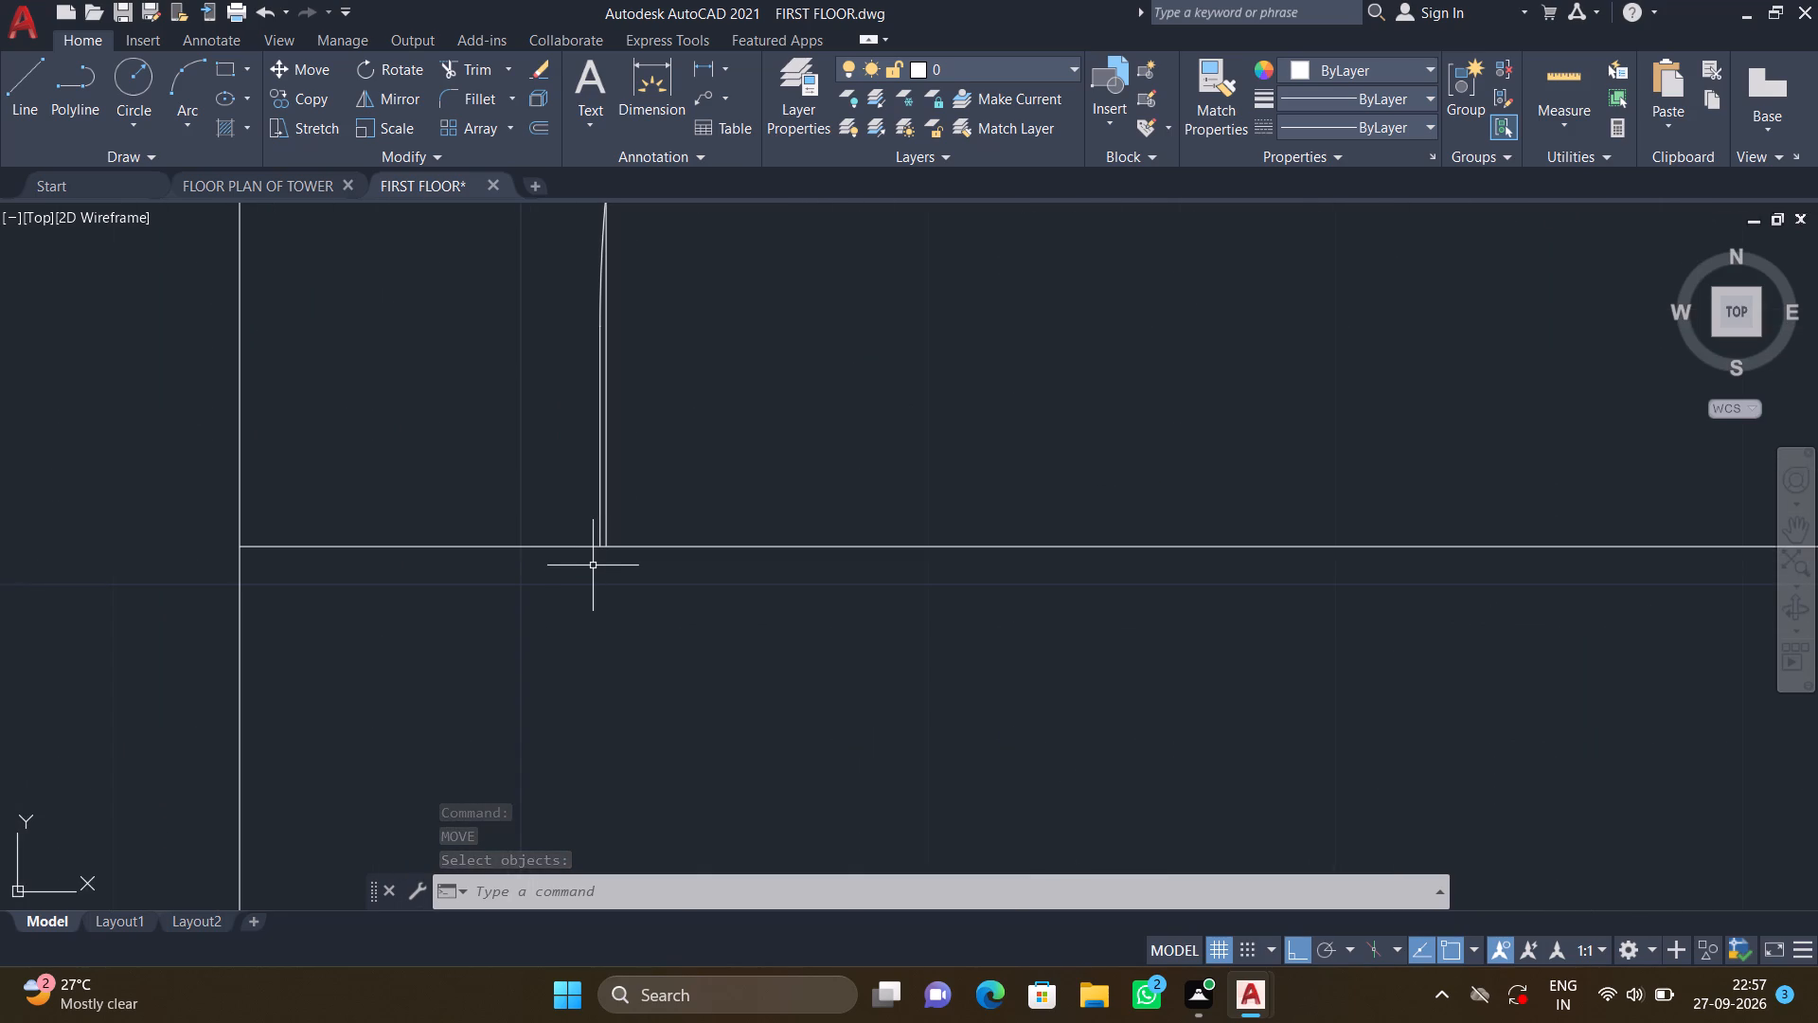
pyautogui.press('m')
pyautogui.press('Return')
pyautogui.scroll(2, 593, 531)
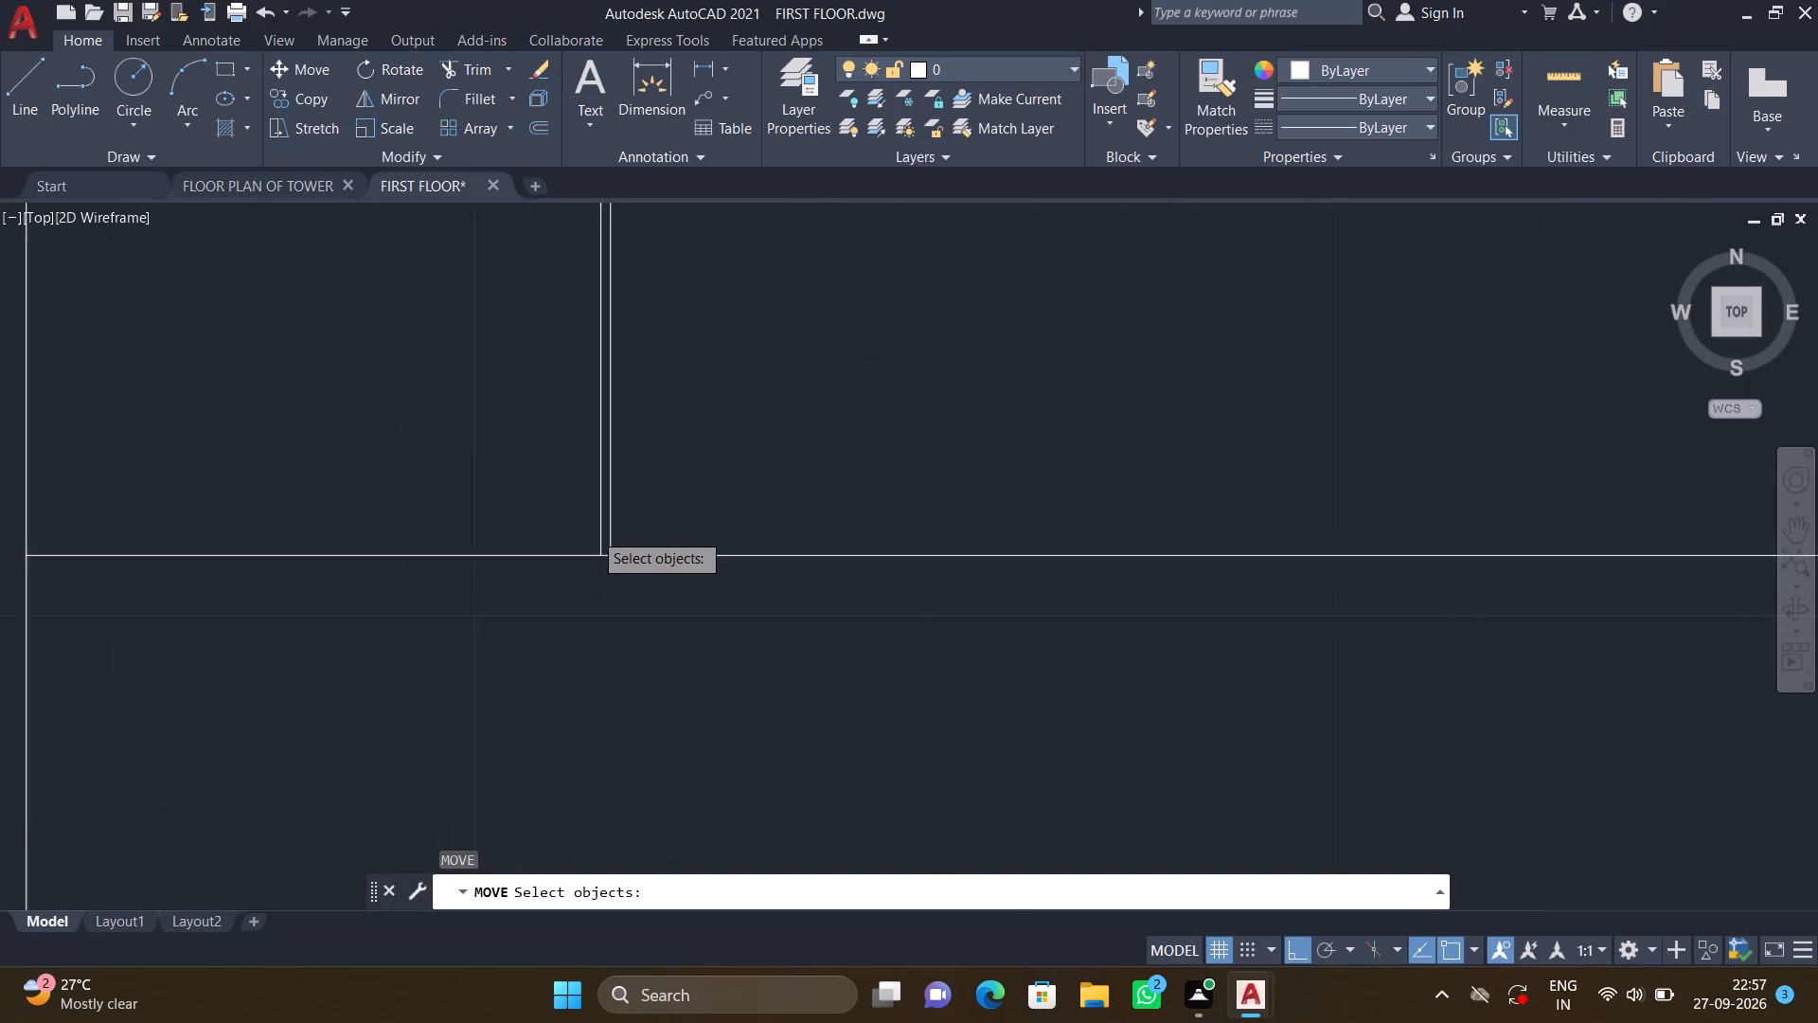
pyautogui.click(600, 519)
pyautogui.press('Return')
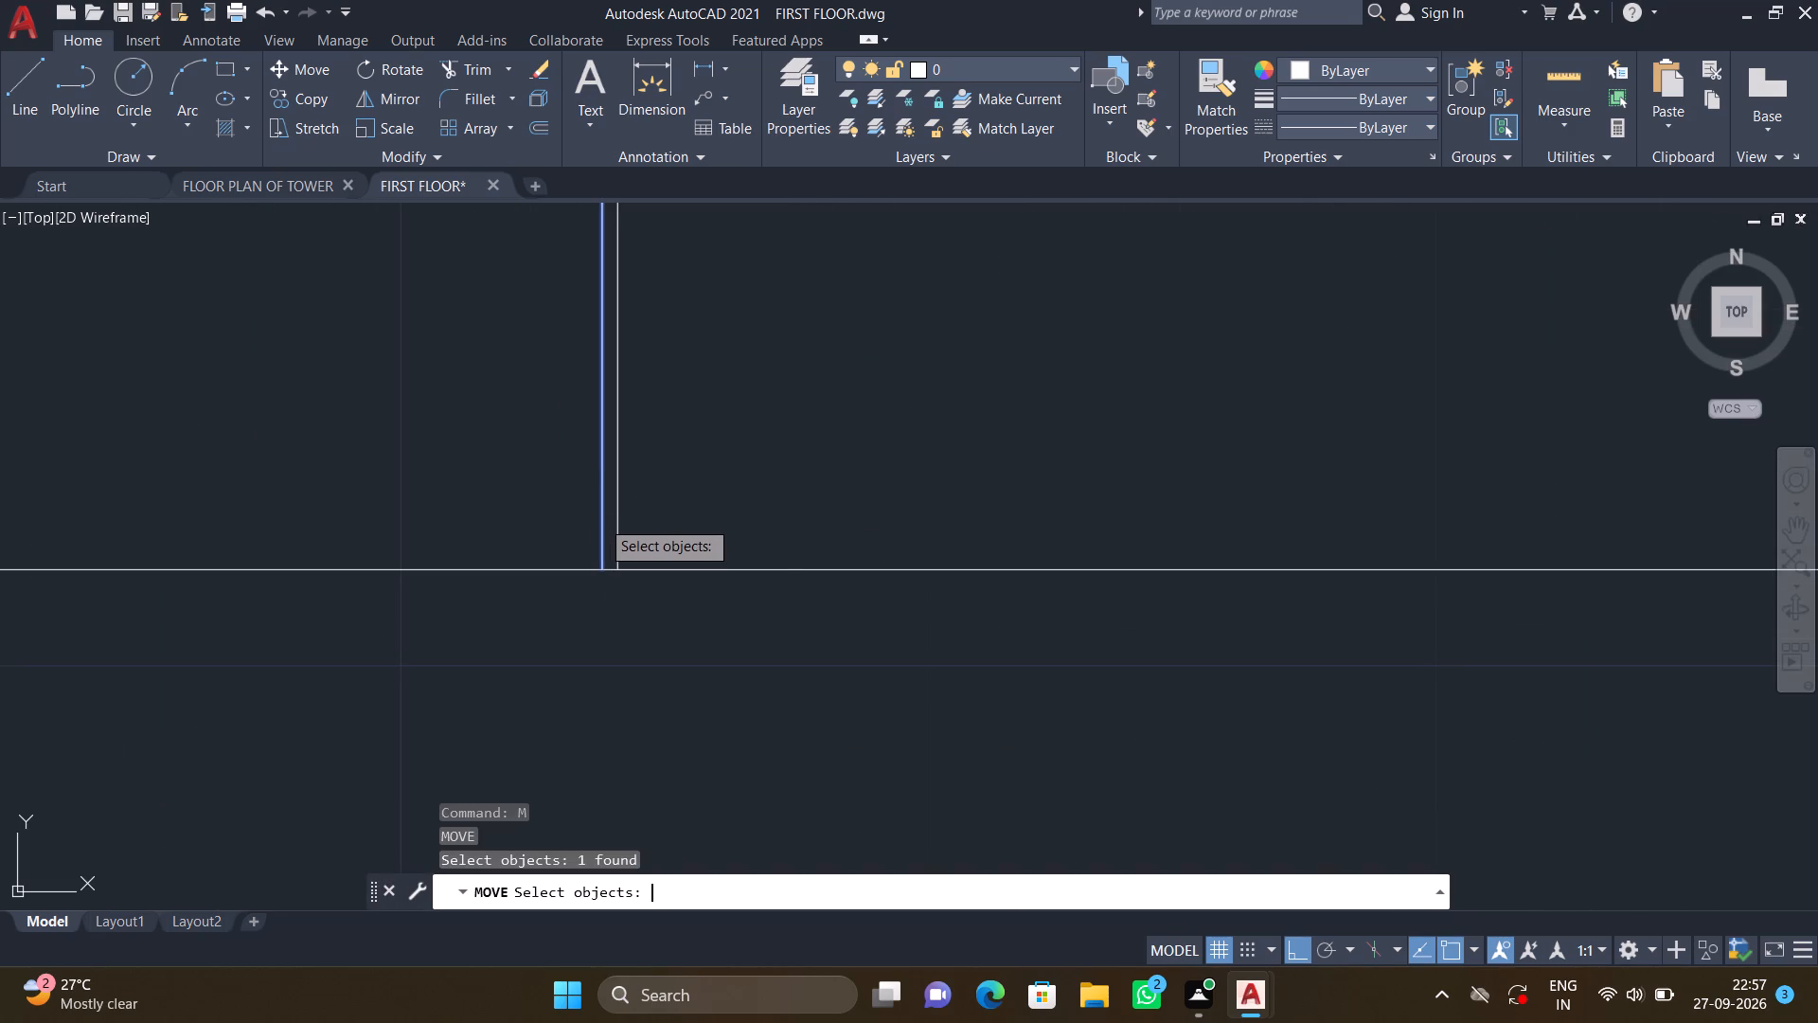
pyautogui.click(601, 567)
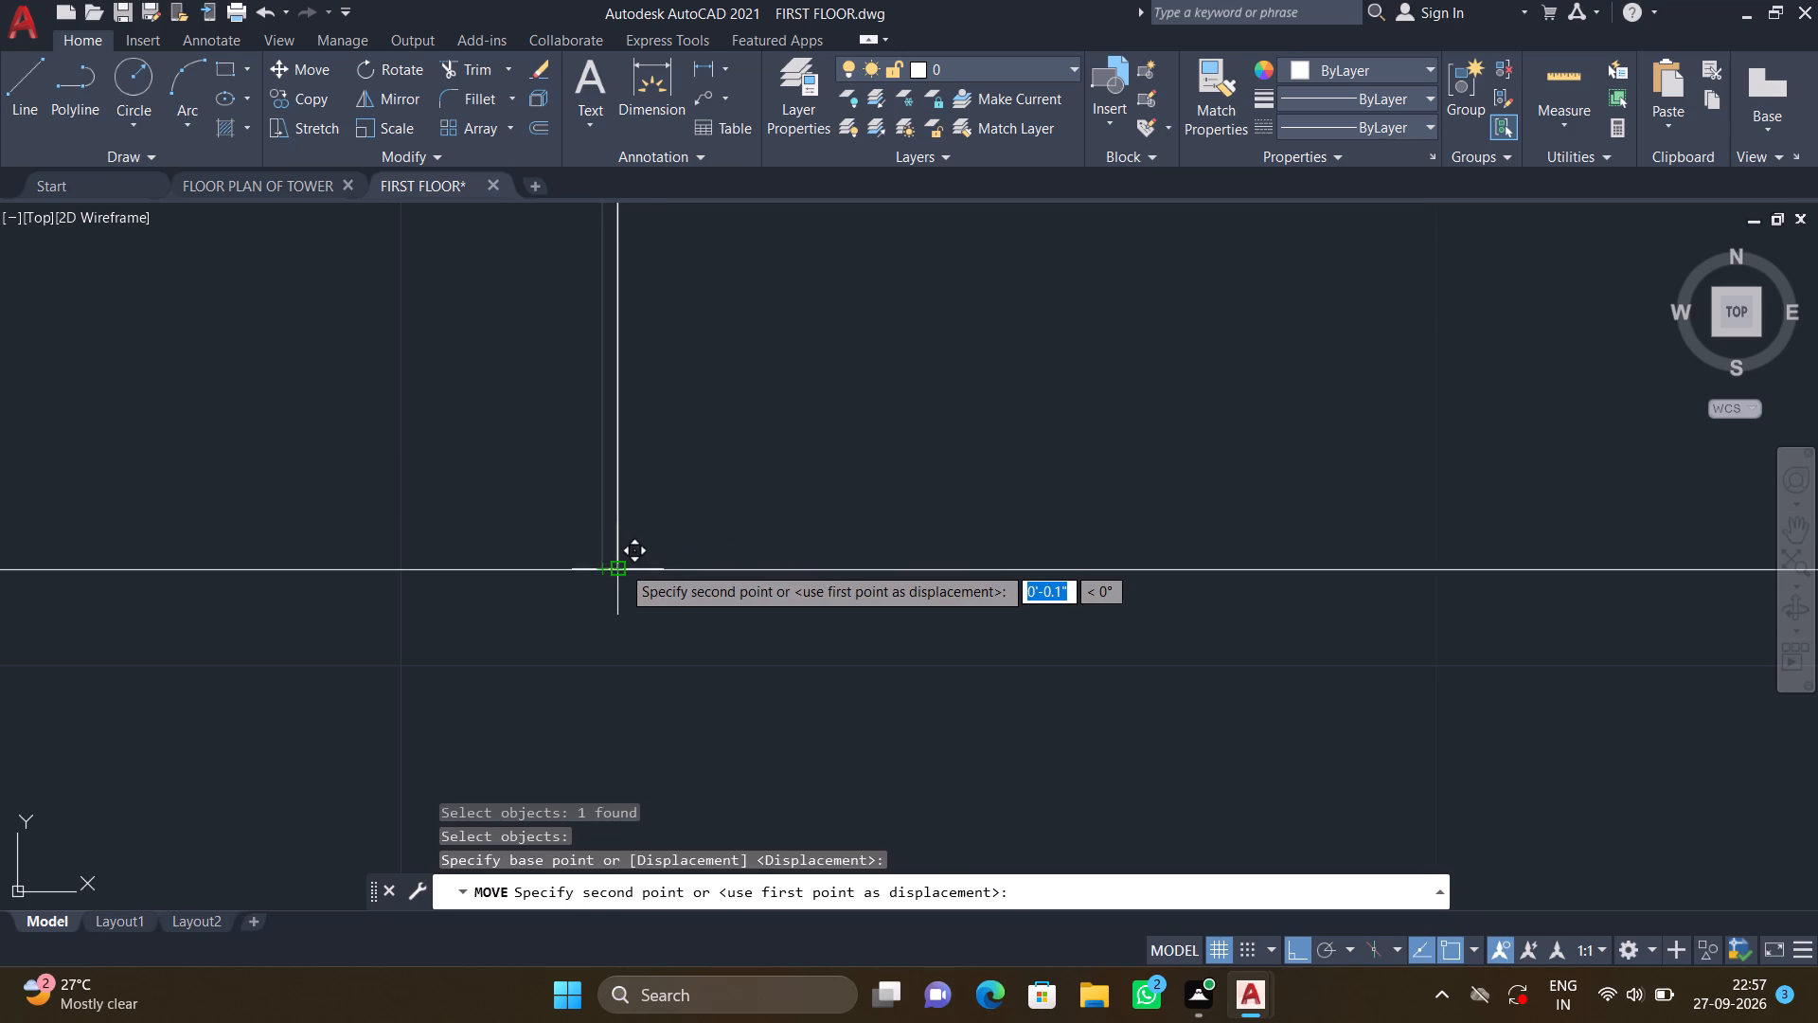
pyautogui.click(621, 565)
# Move the door about 2'-11" horizontally, setting its leaf's lower end where the narrow room's right wall line meets the opening line.
pyautogui.press('Return')
pyautogui.scroll(-8, 711, 565)
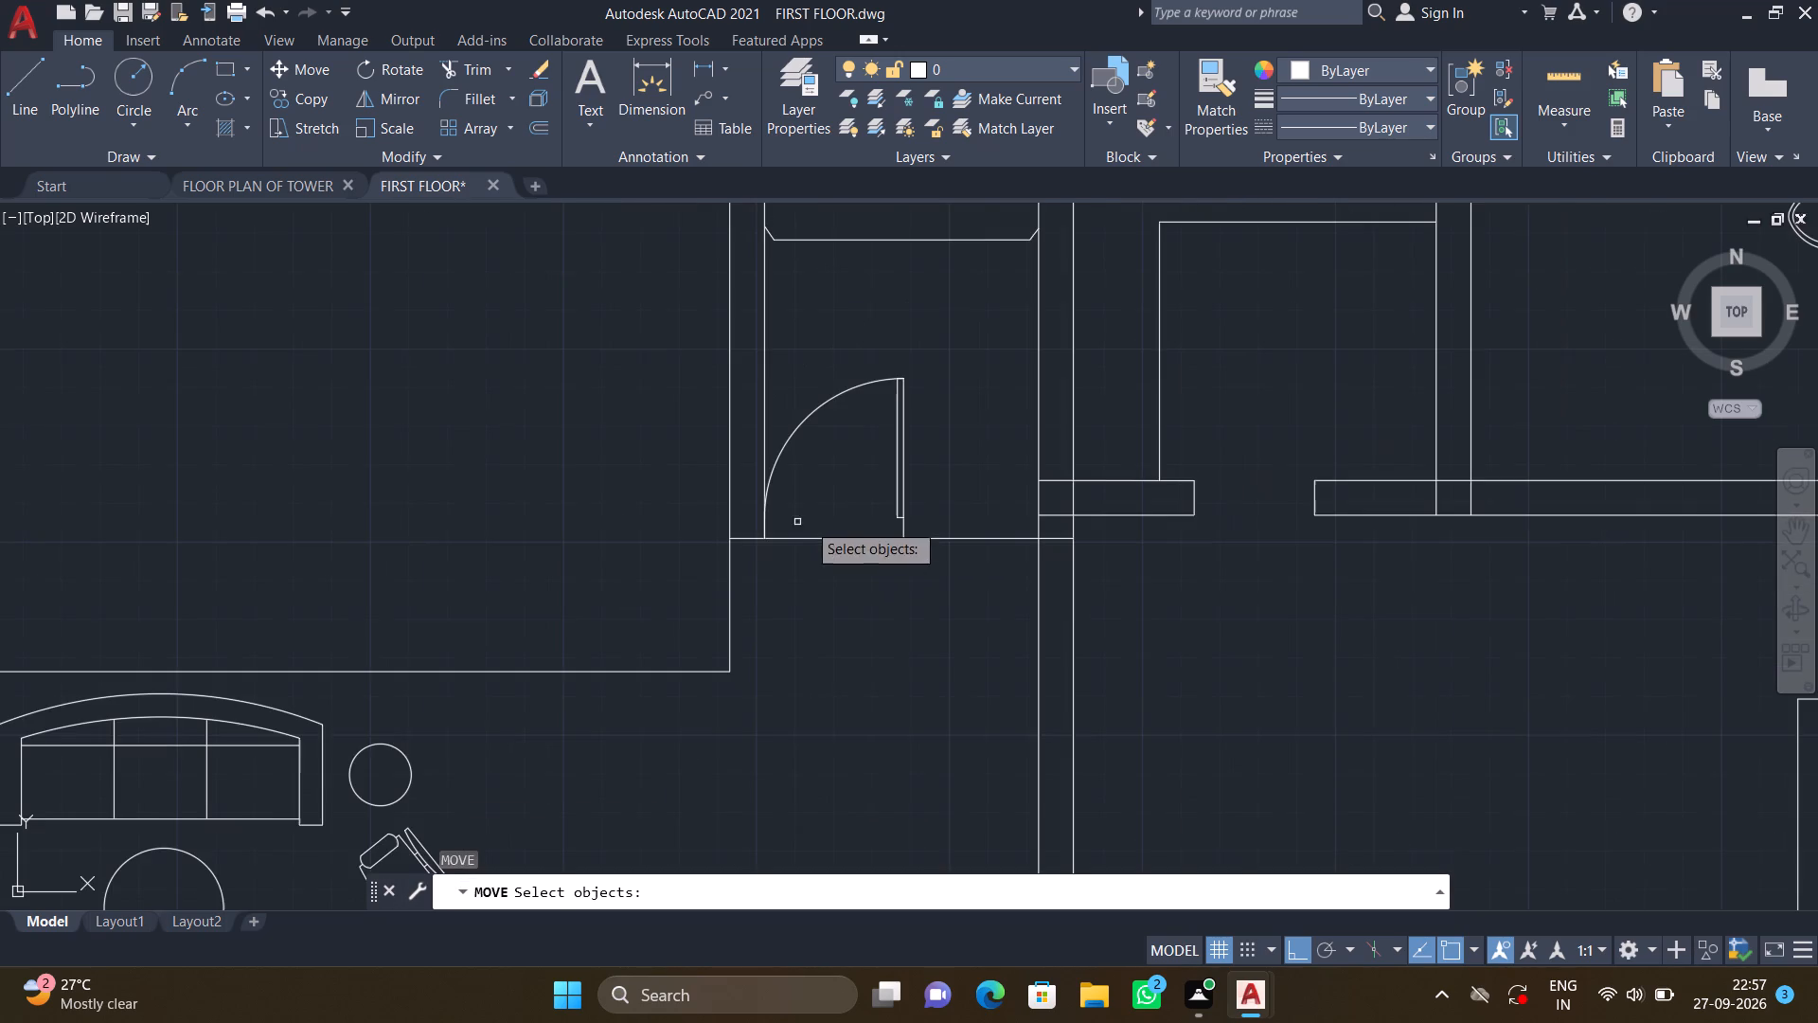
pyautogui.moveTo(934, 550); pyautogui.dragTo(791, 513, button='middle')
pyautogui.scroll(-2, 874, 477)
pyautogui.moveTo(896, 482); pyautogui.dragTo(774, 473, button='middle')
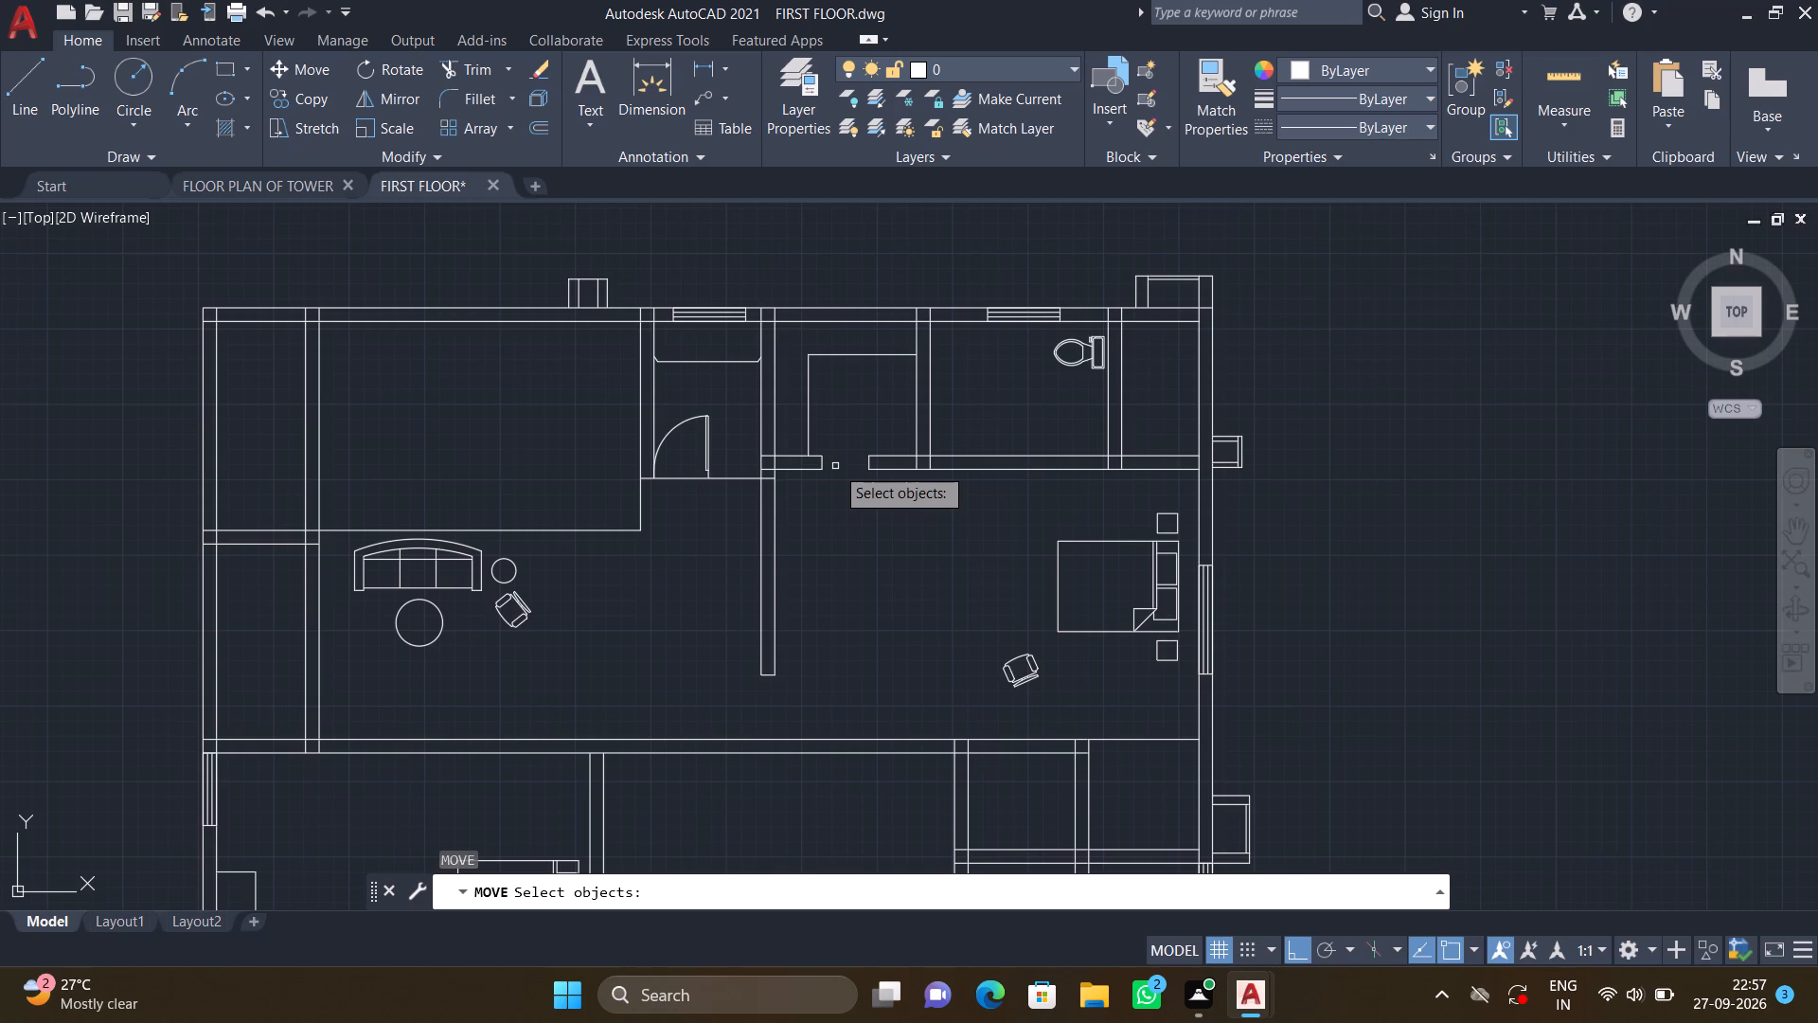
pyautogui.scroll(3, 717, 460)
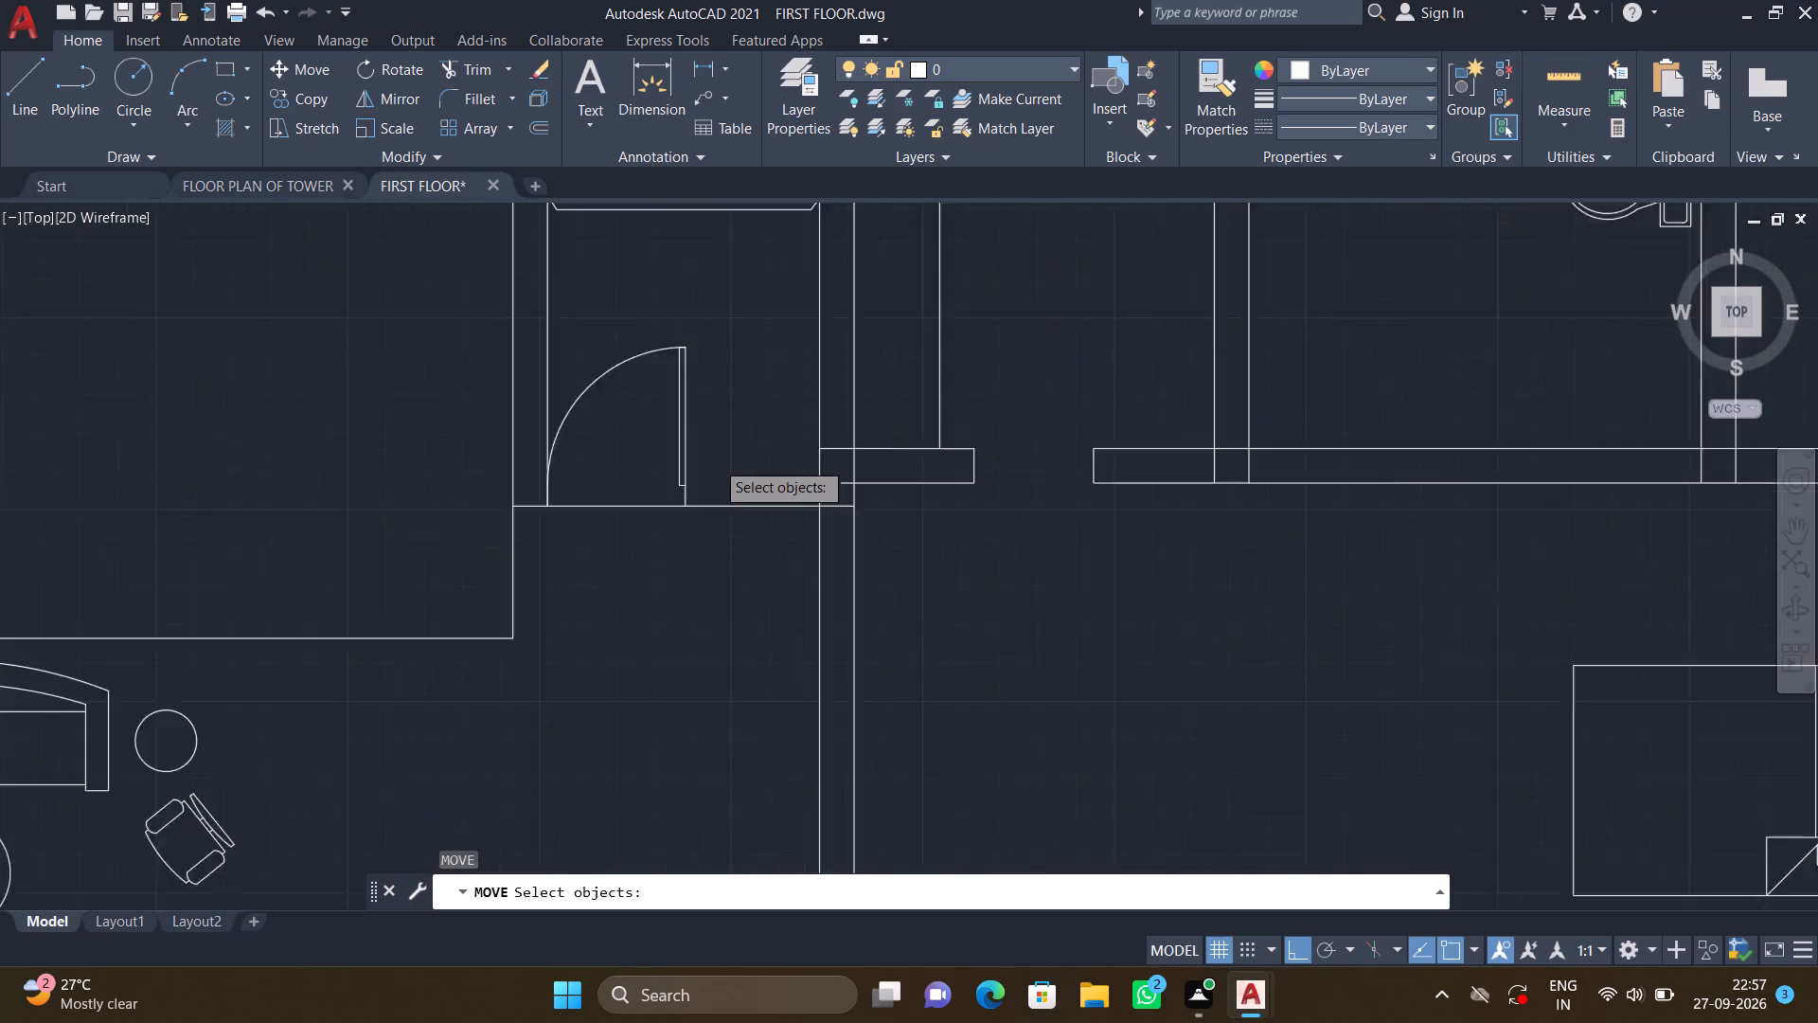
pyautogui.press('m')
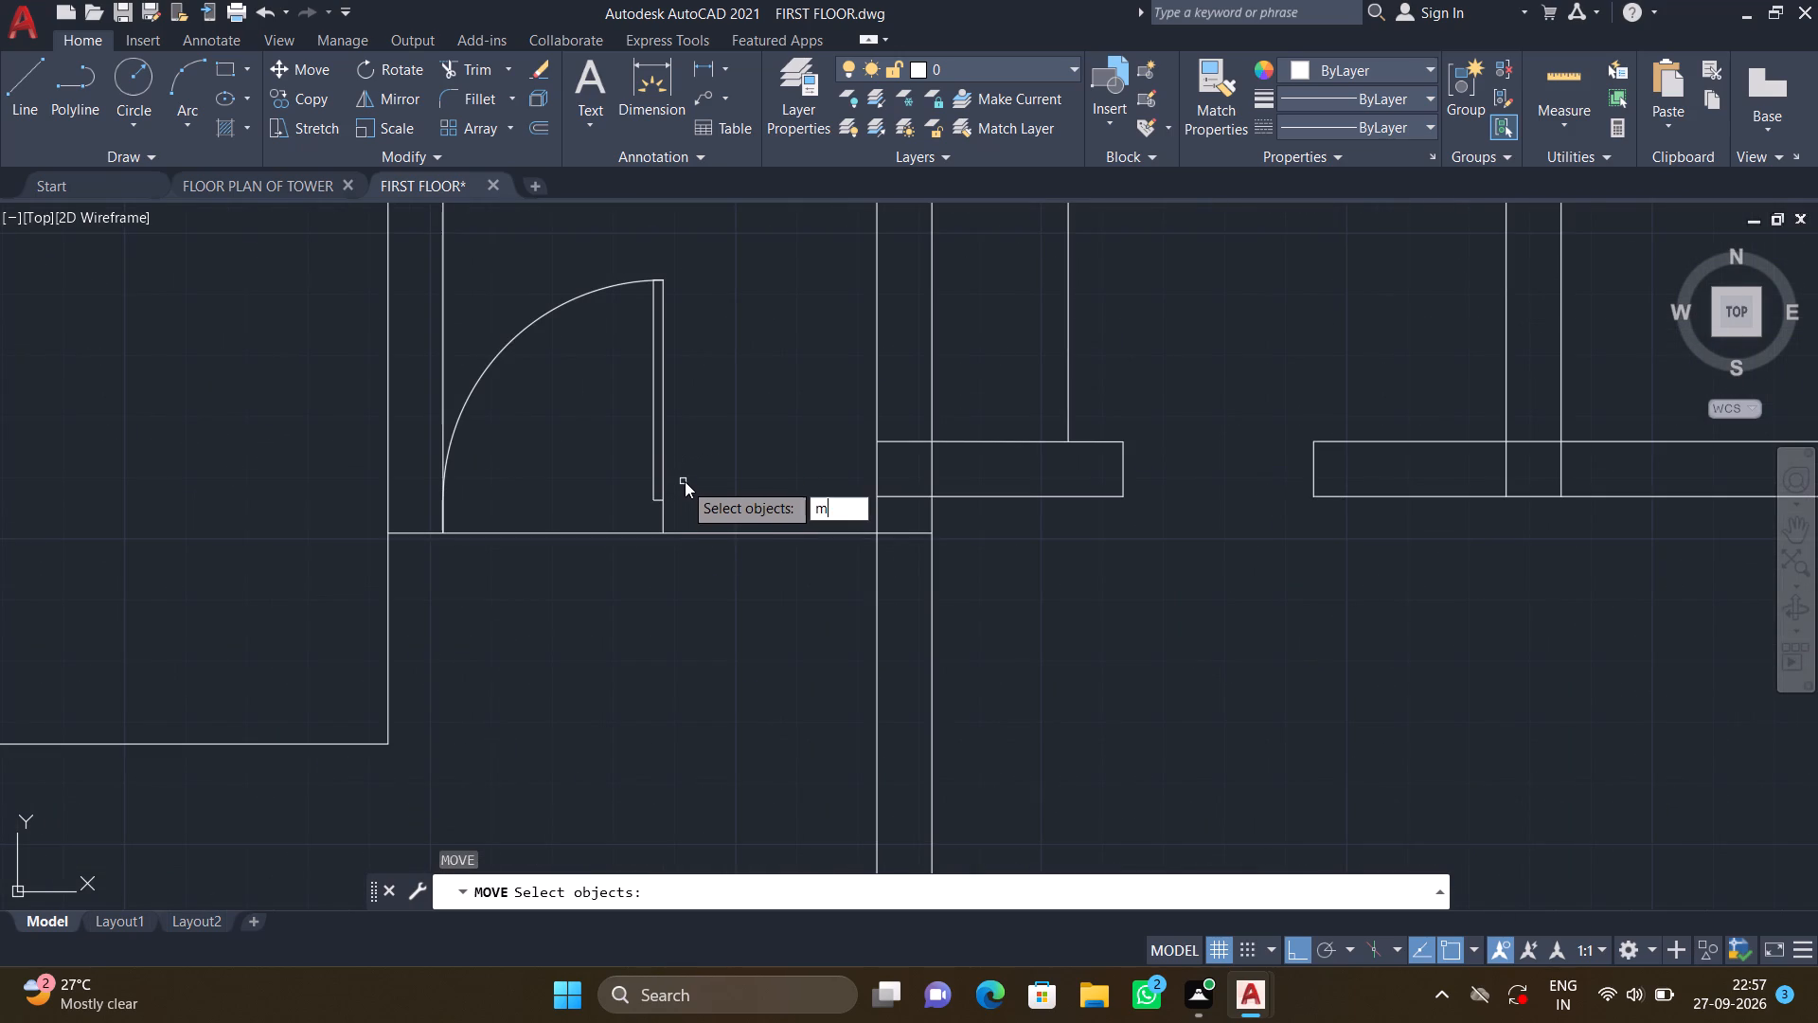
pyautogui.press('Return')
pyautogui.click(662, 508)
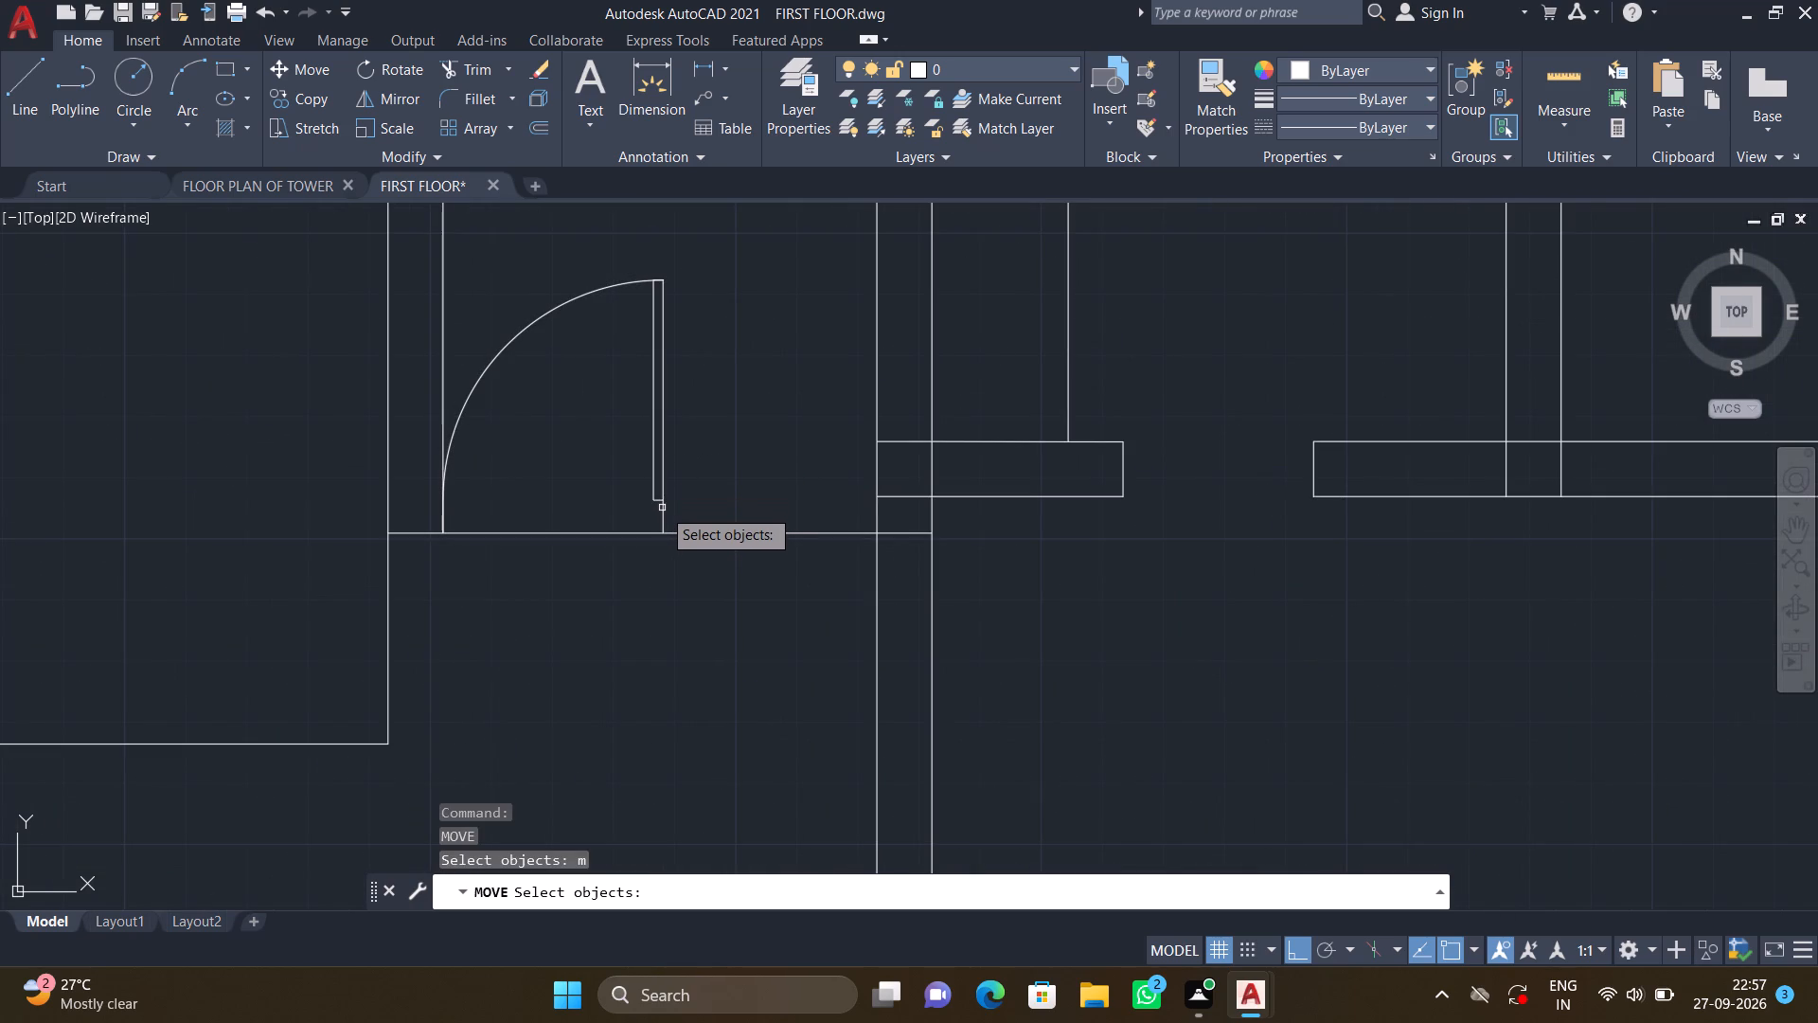
pyautogui.click(663, 508)
pyautogui.click(664, 506)
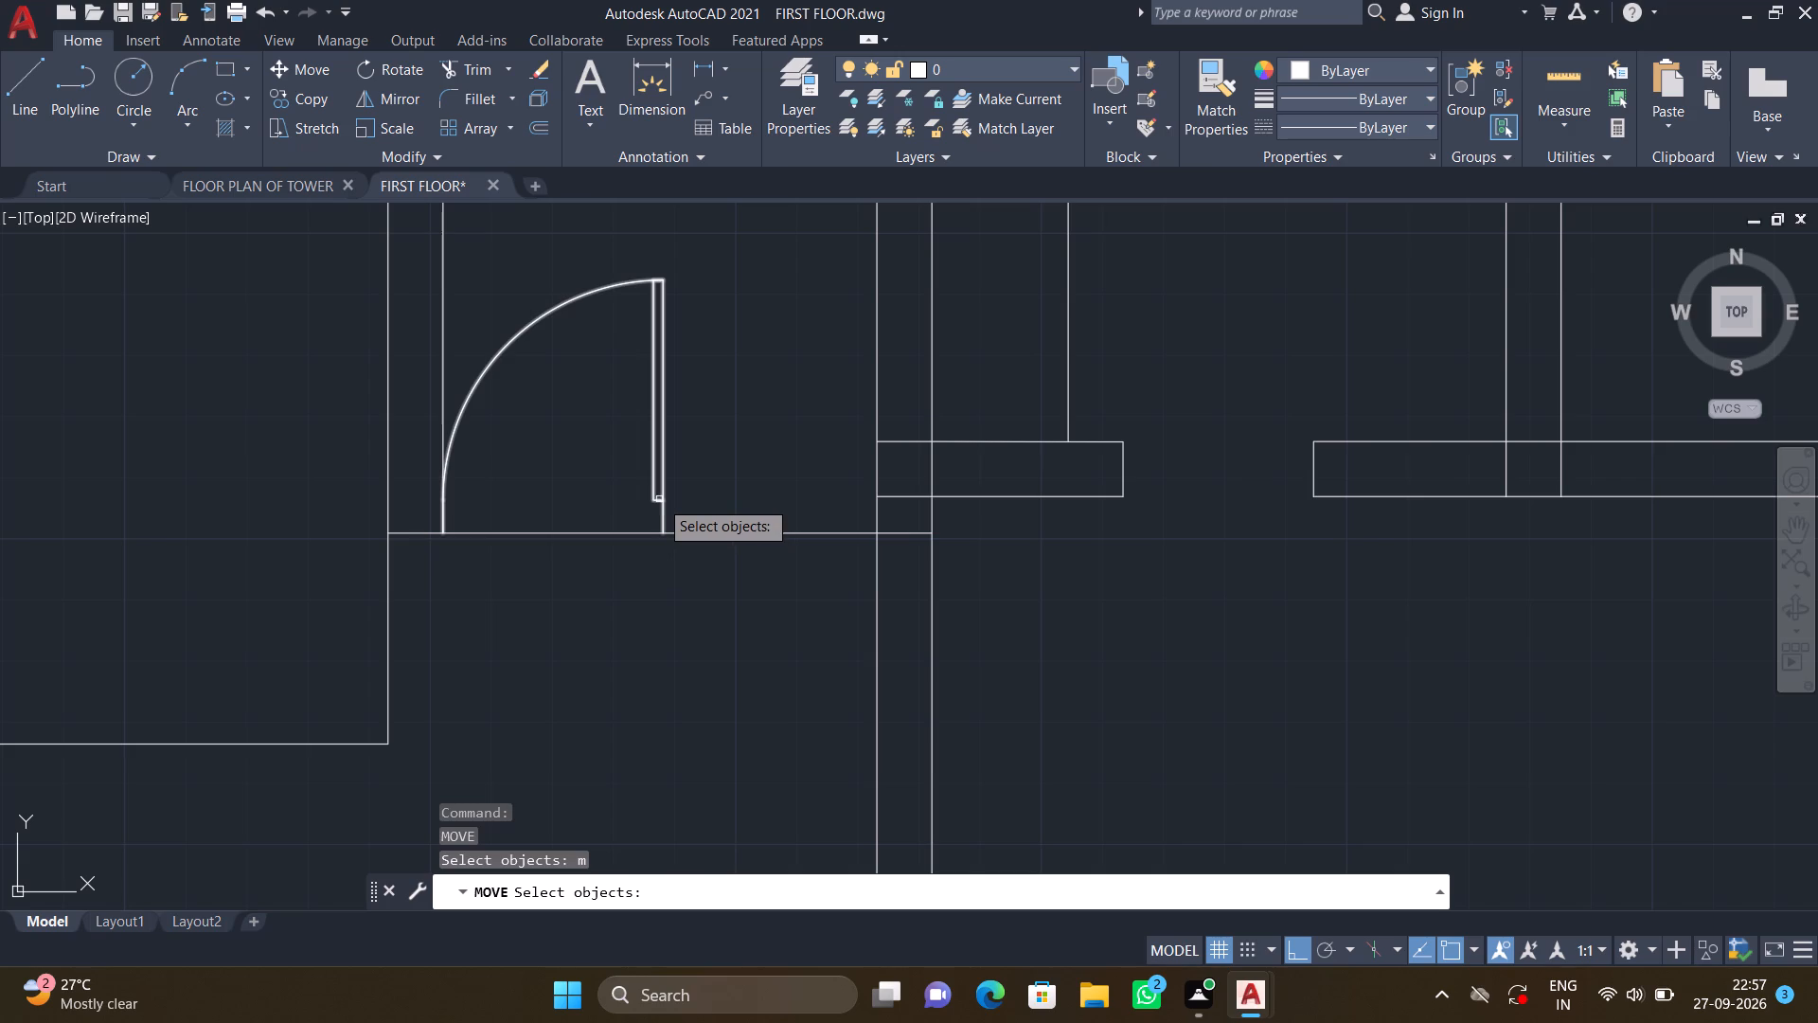
pyautogui.click(659, 497)
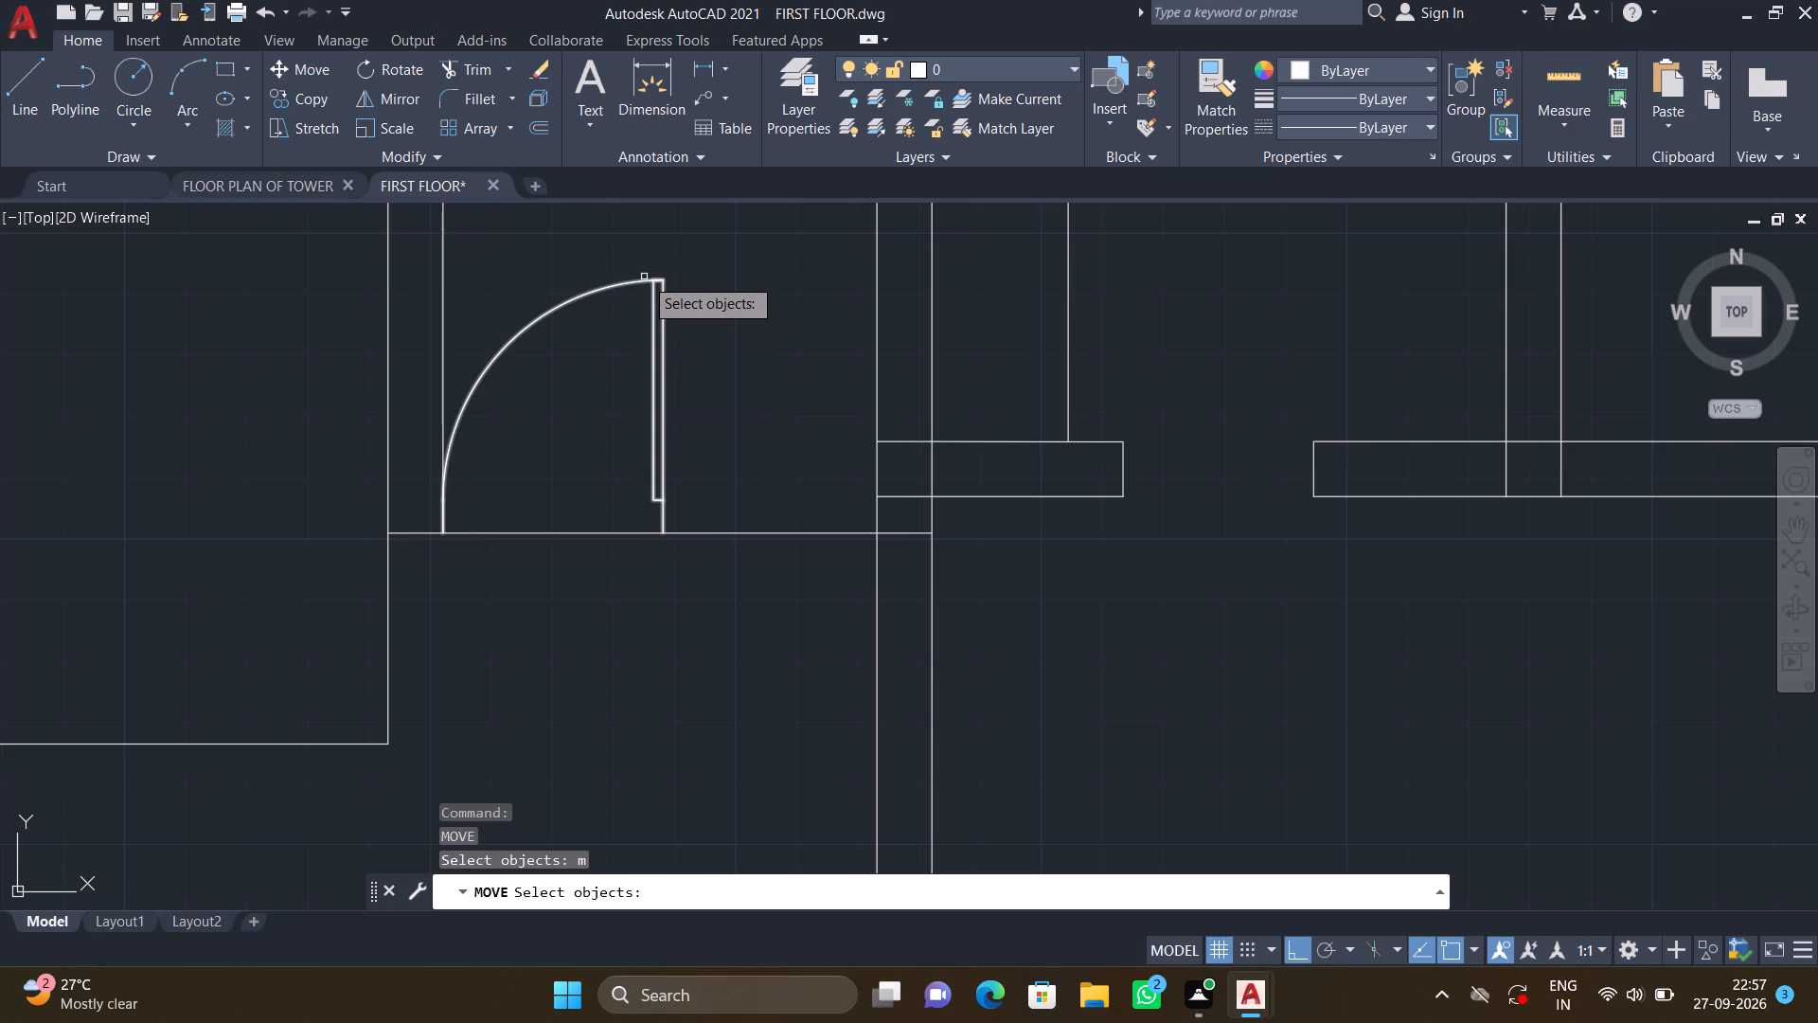
pyautogui.click(650, 283)
pyautogui.click(656, 279)
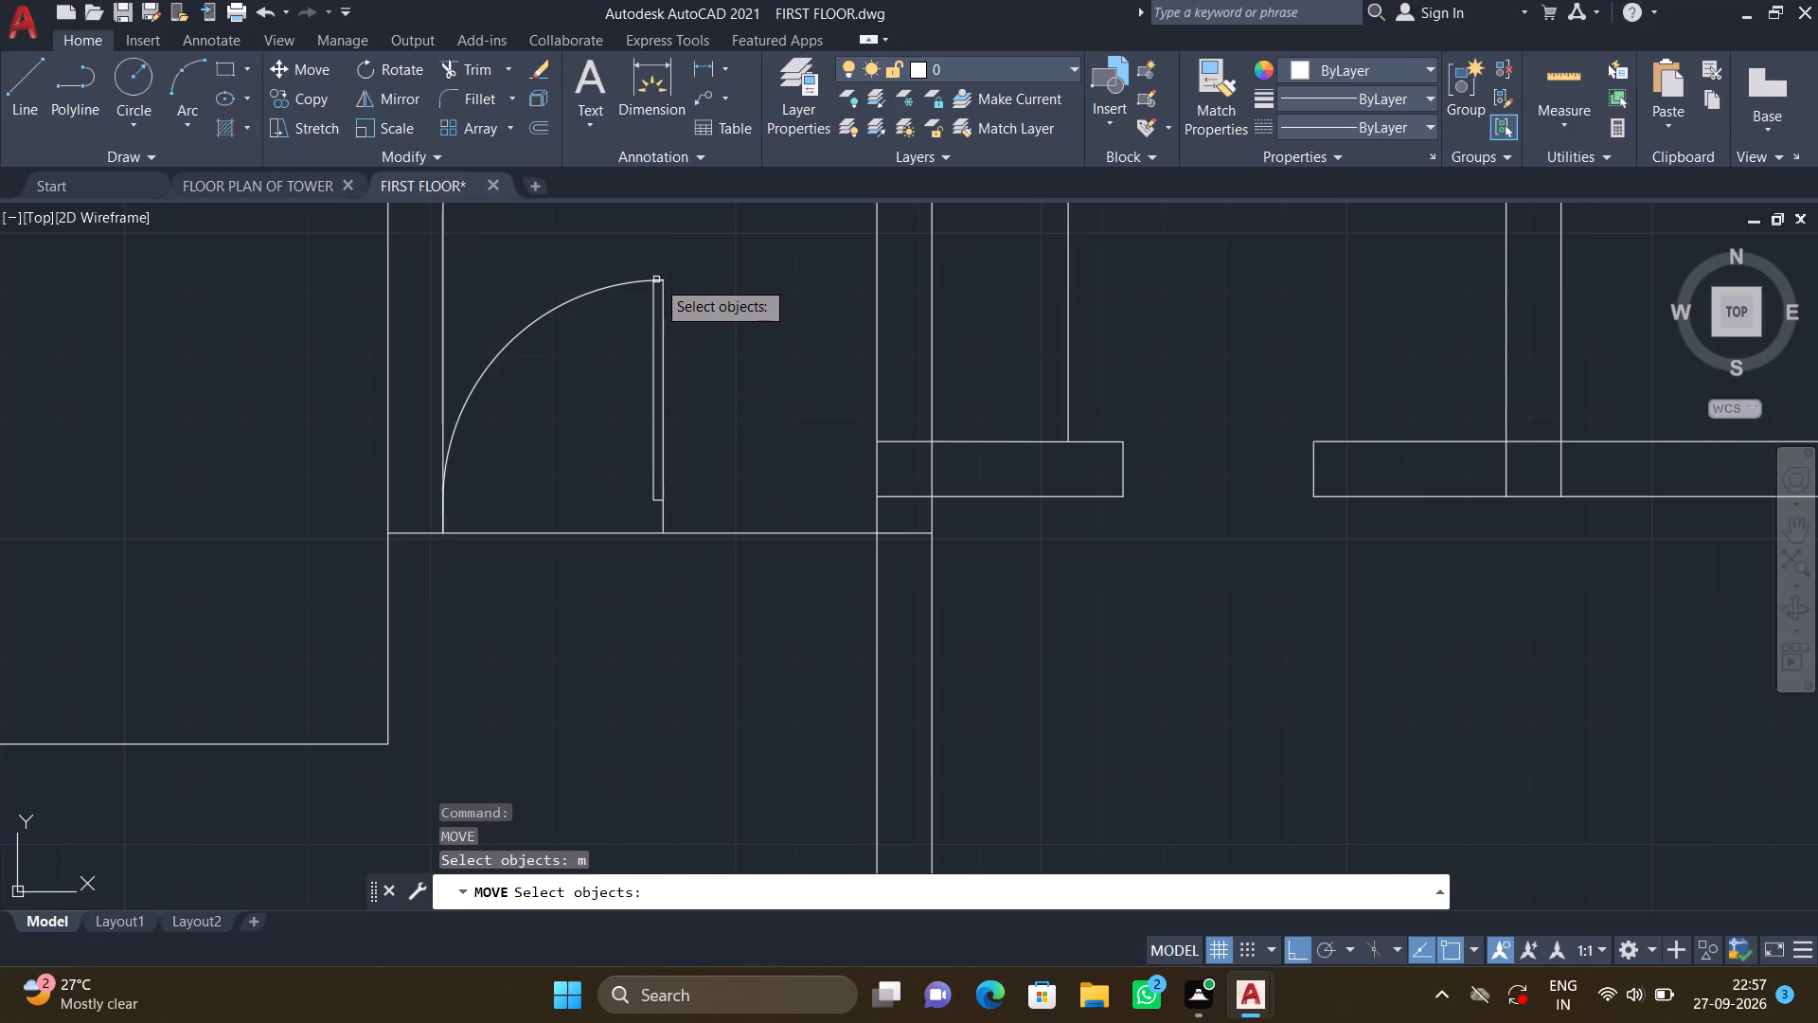
pyautogui.scroll(4, 675, 496)
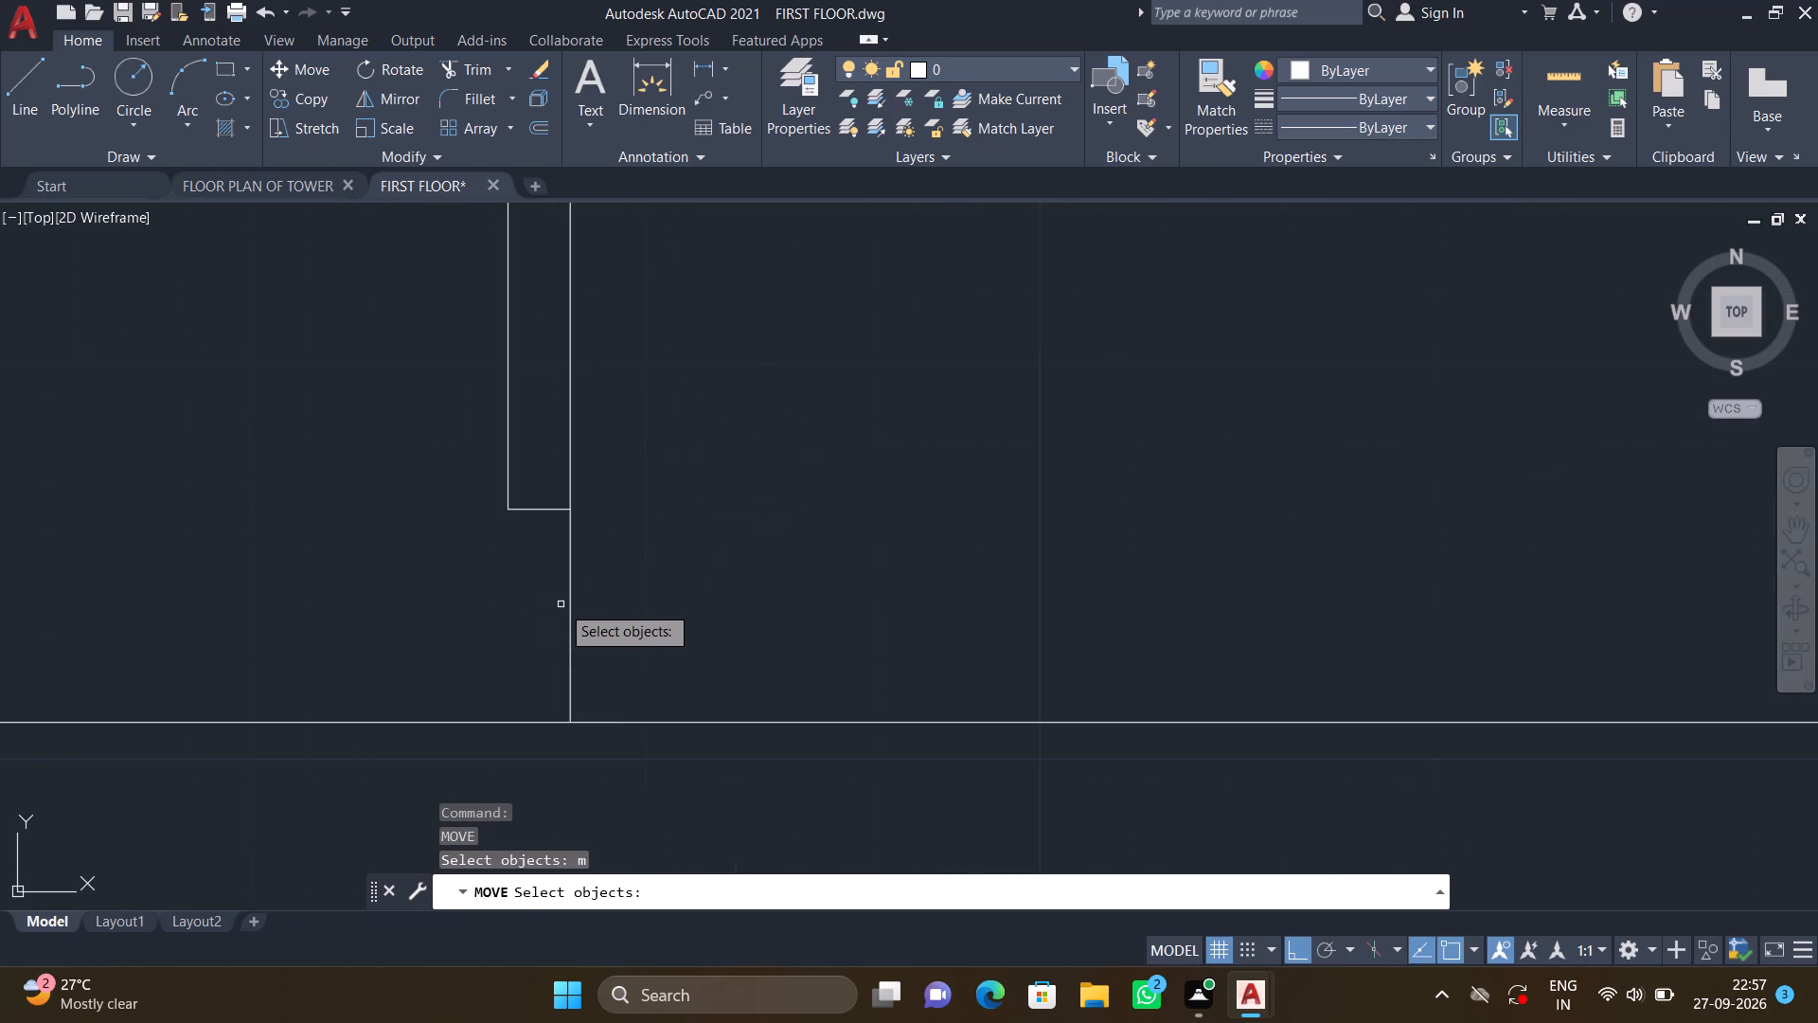
pyautogui.click(568, 589)
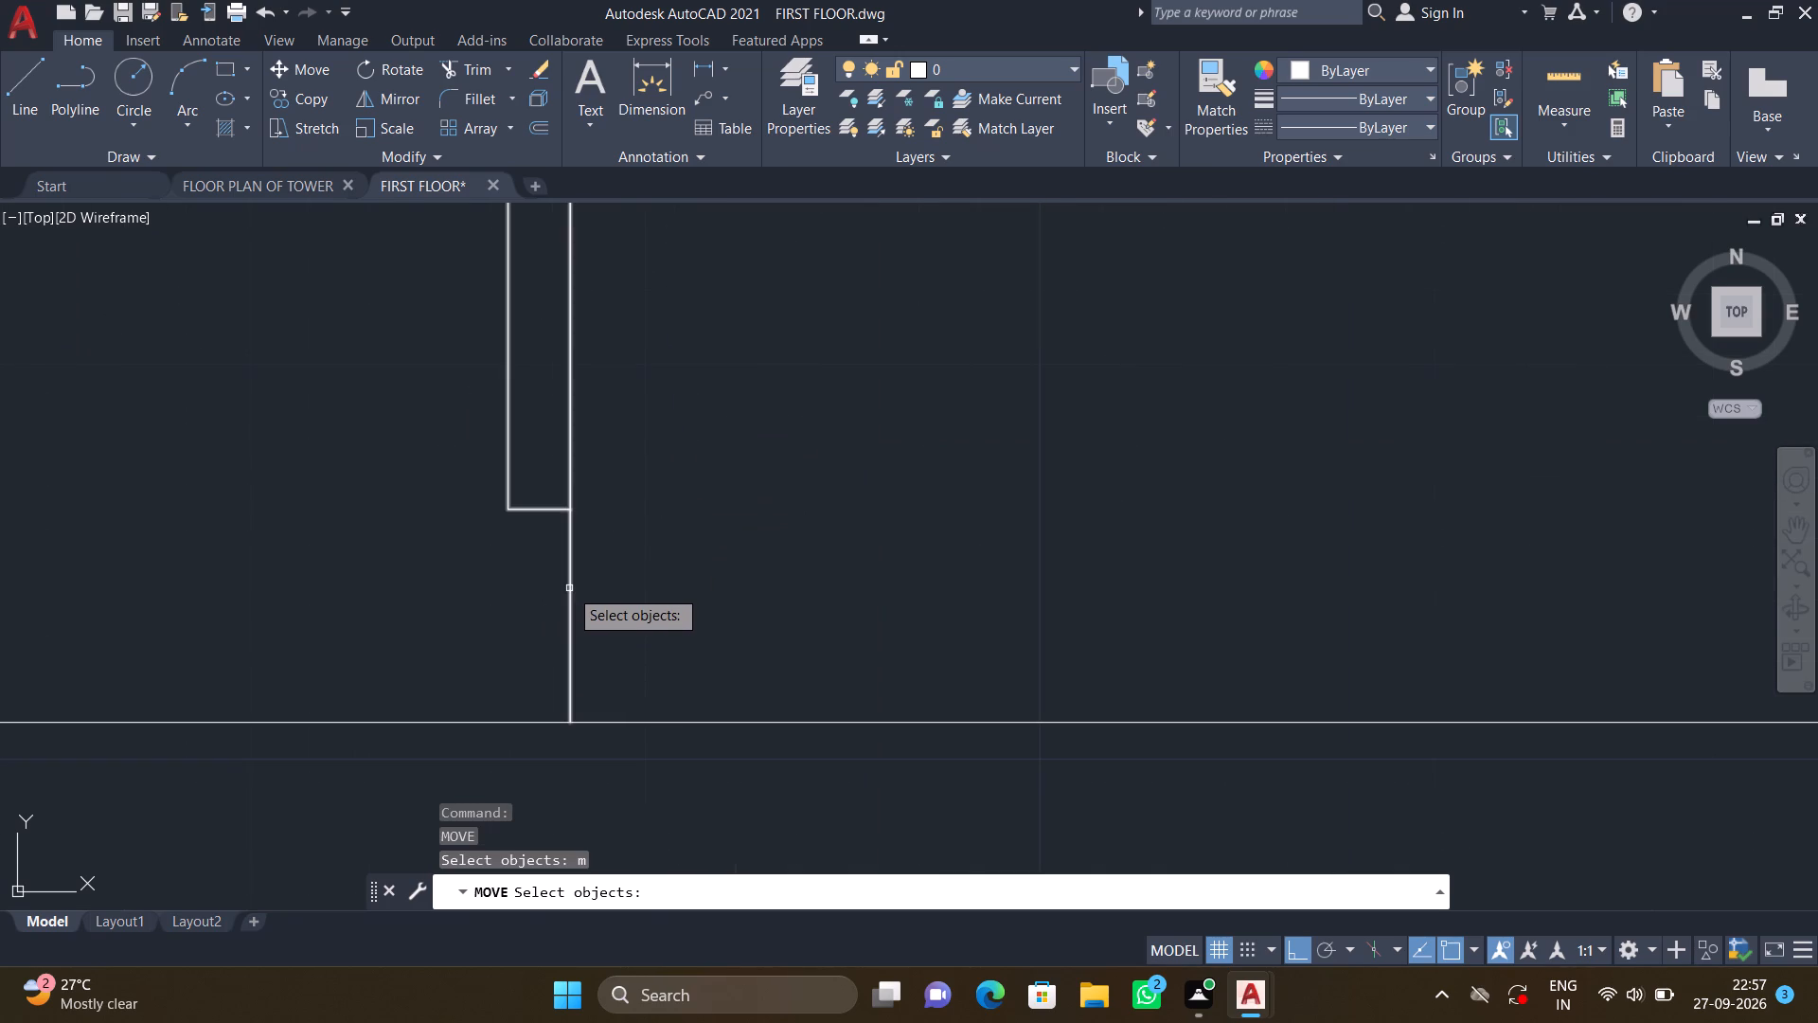
pyautogui.press('Escape')
pyautogui.click(574, 601)
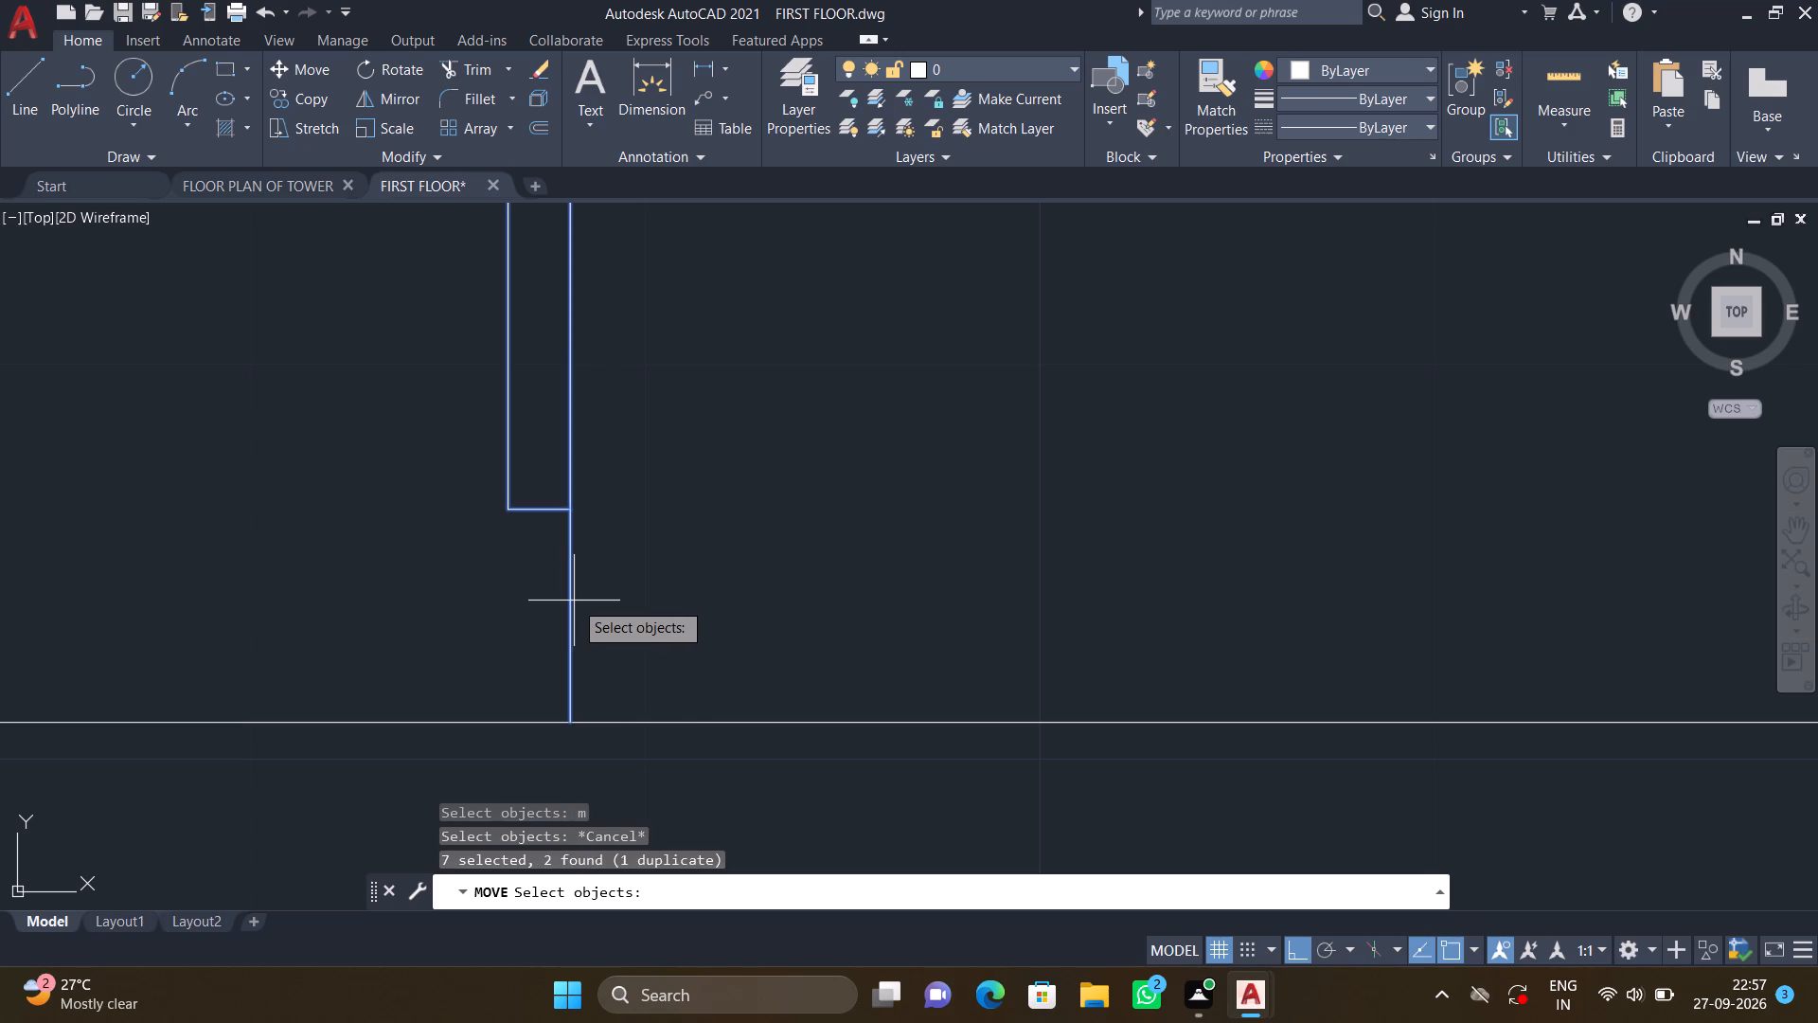
pyautogui.press('Return')
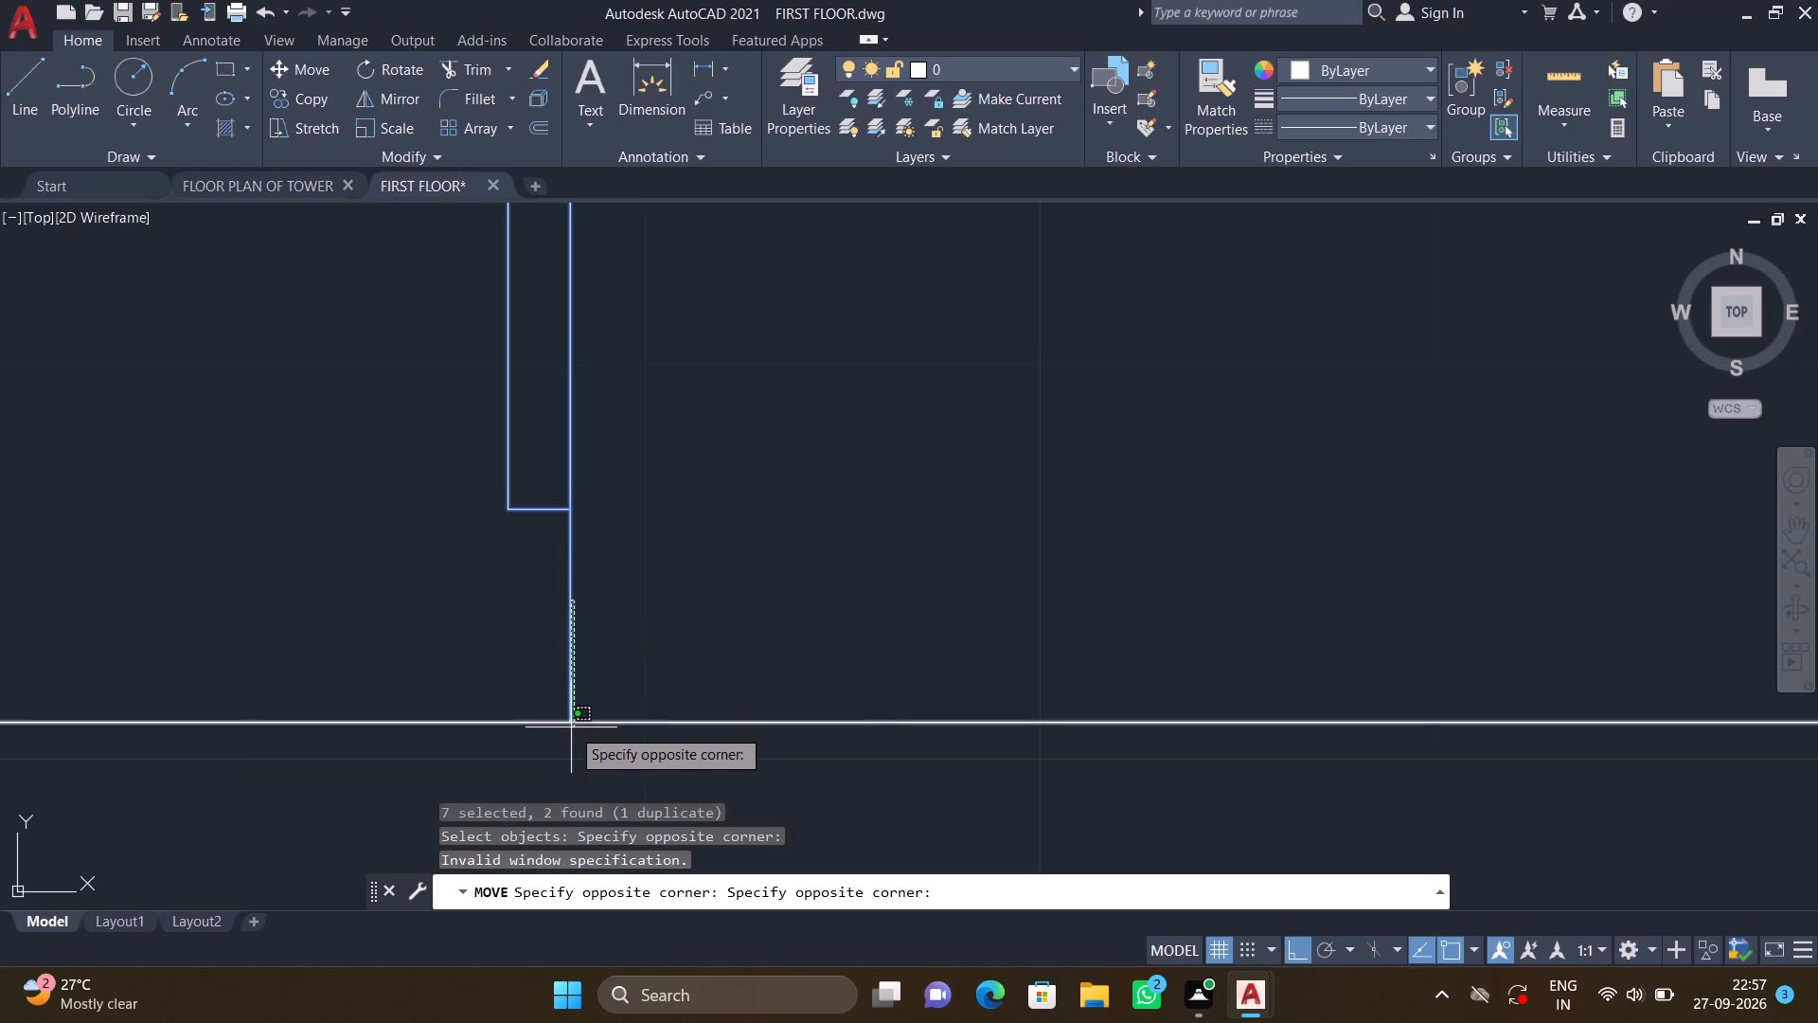
pyautogui.press('Escape')
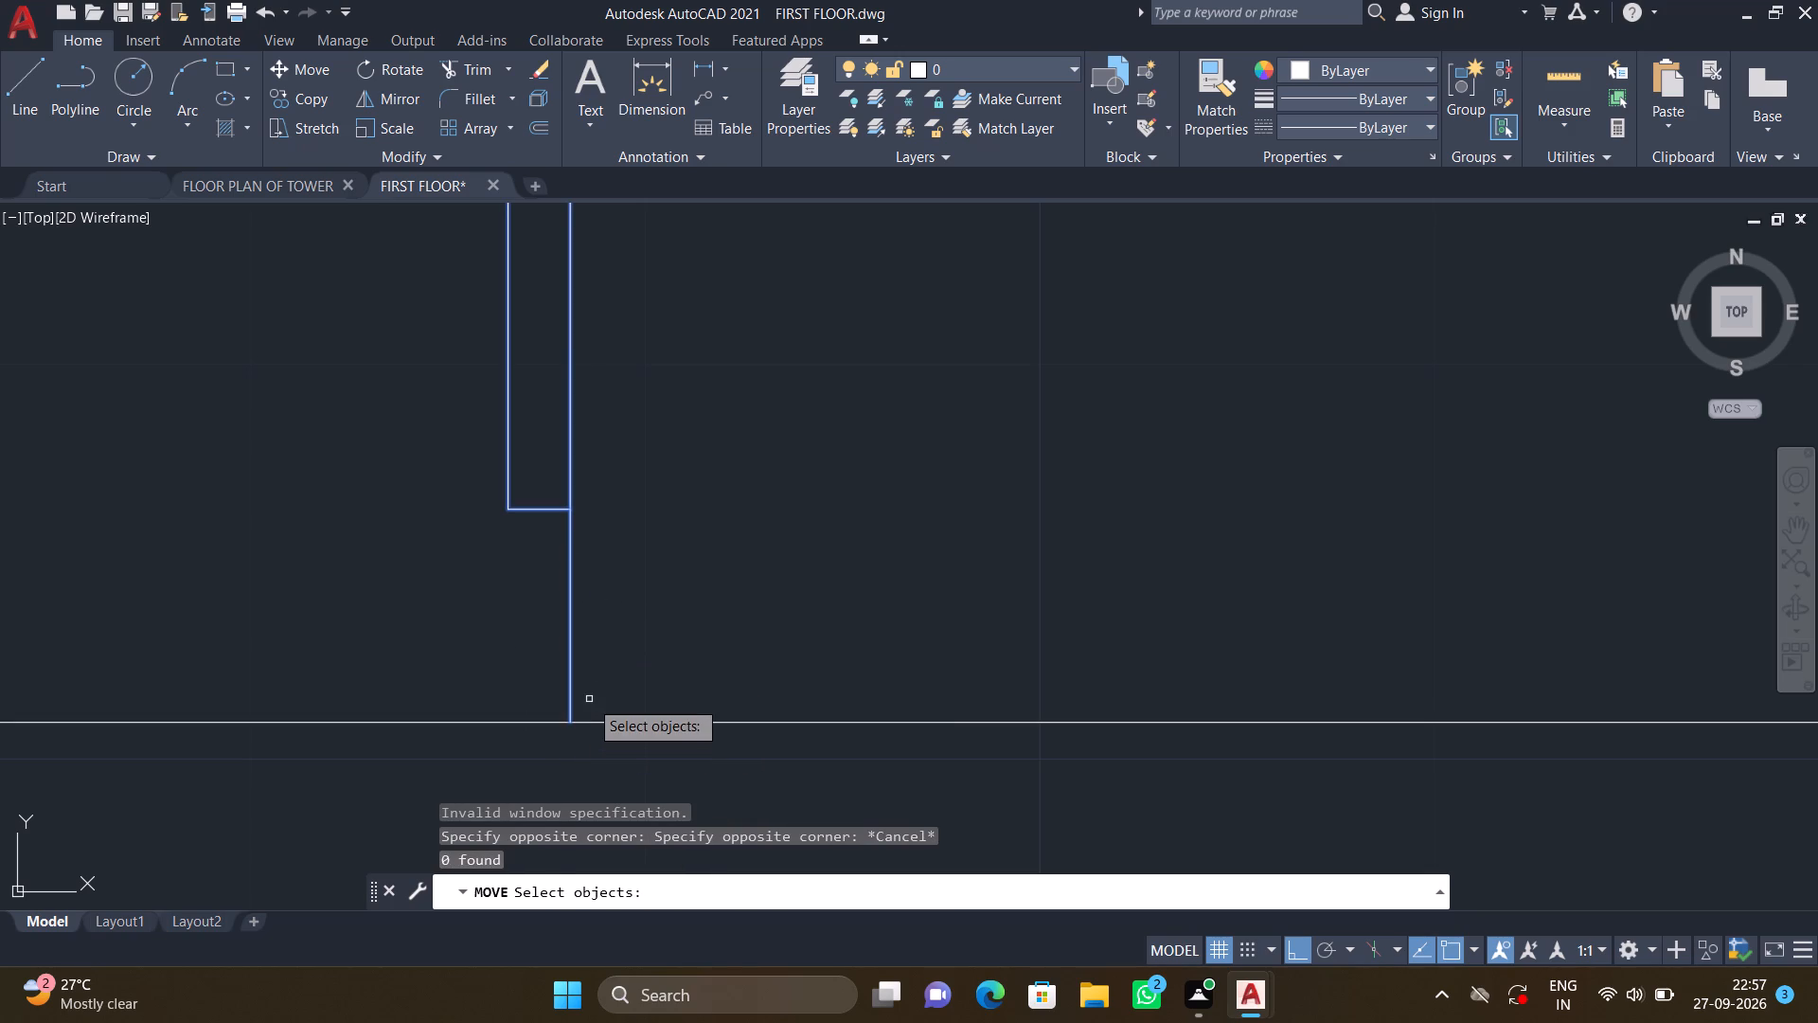
pyautogui.press('Return')
pyautogui.click(569, 725)
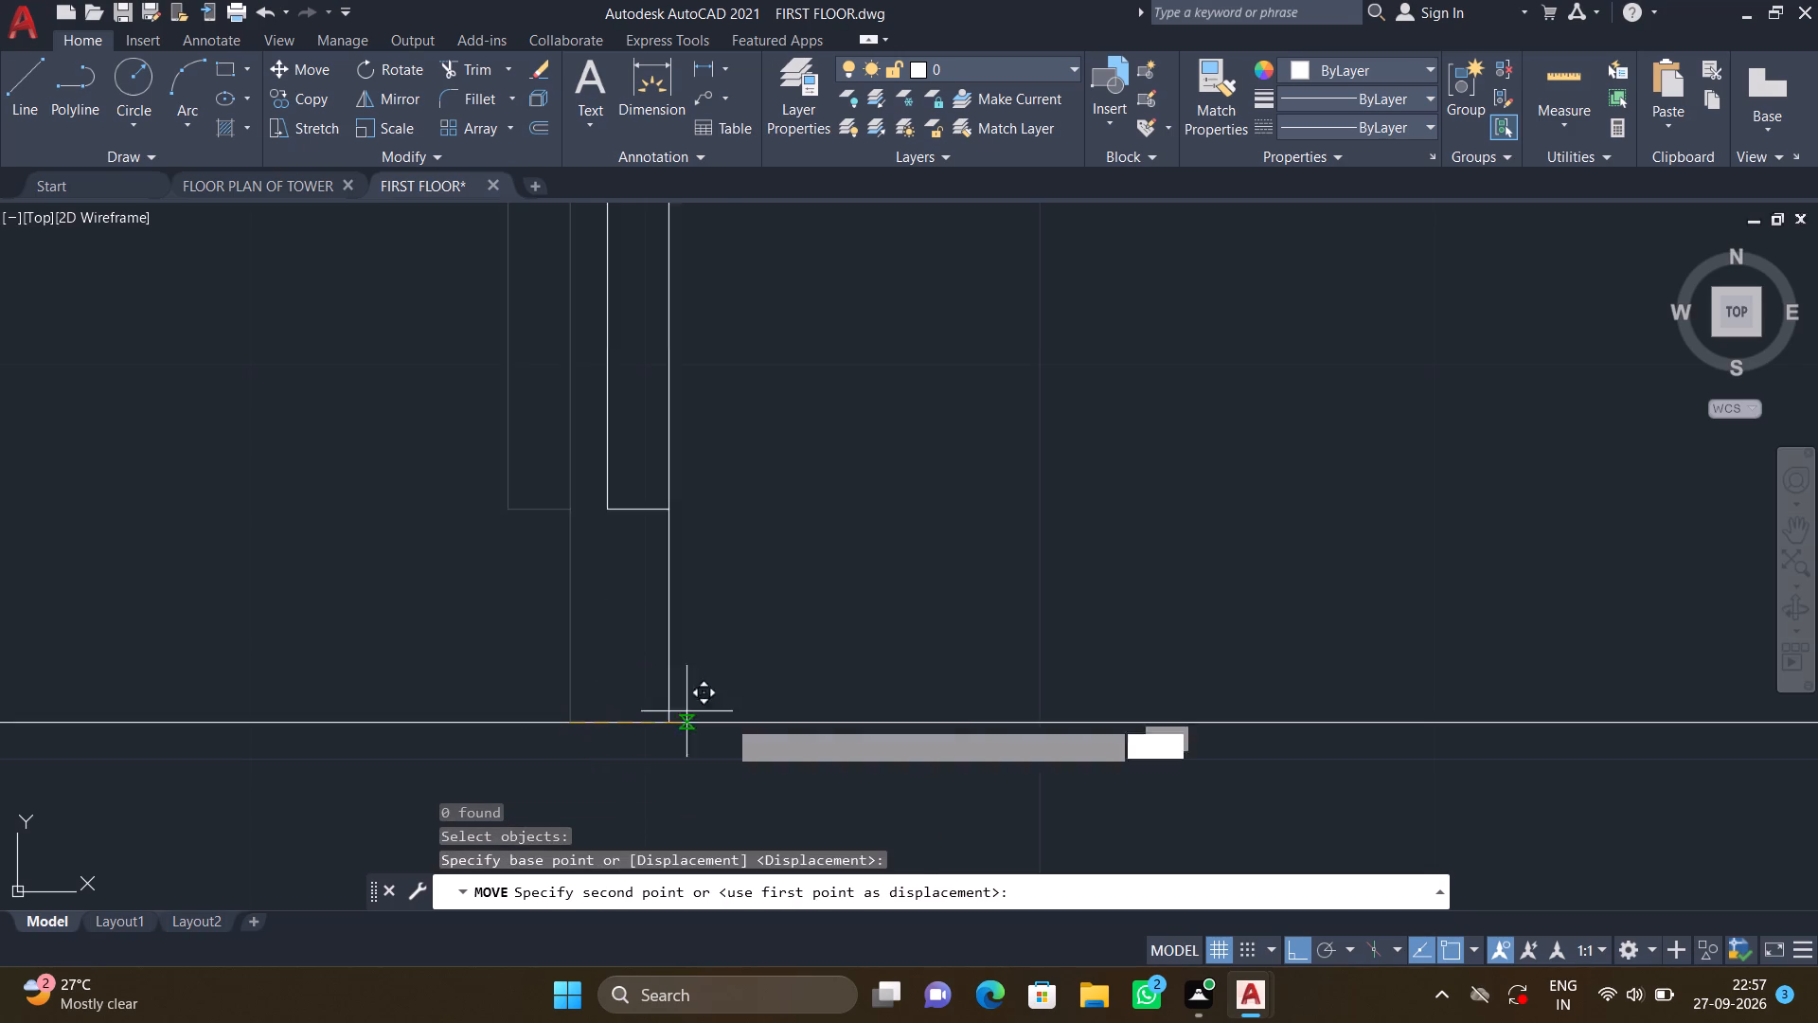
pyautogui.scroll(-4, 933, 718)
pyautogui.scroll(3, 1083, 721)
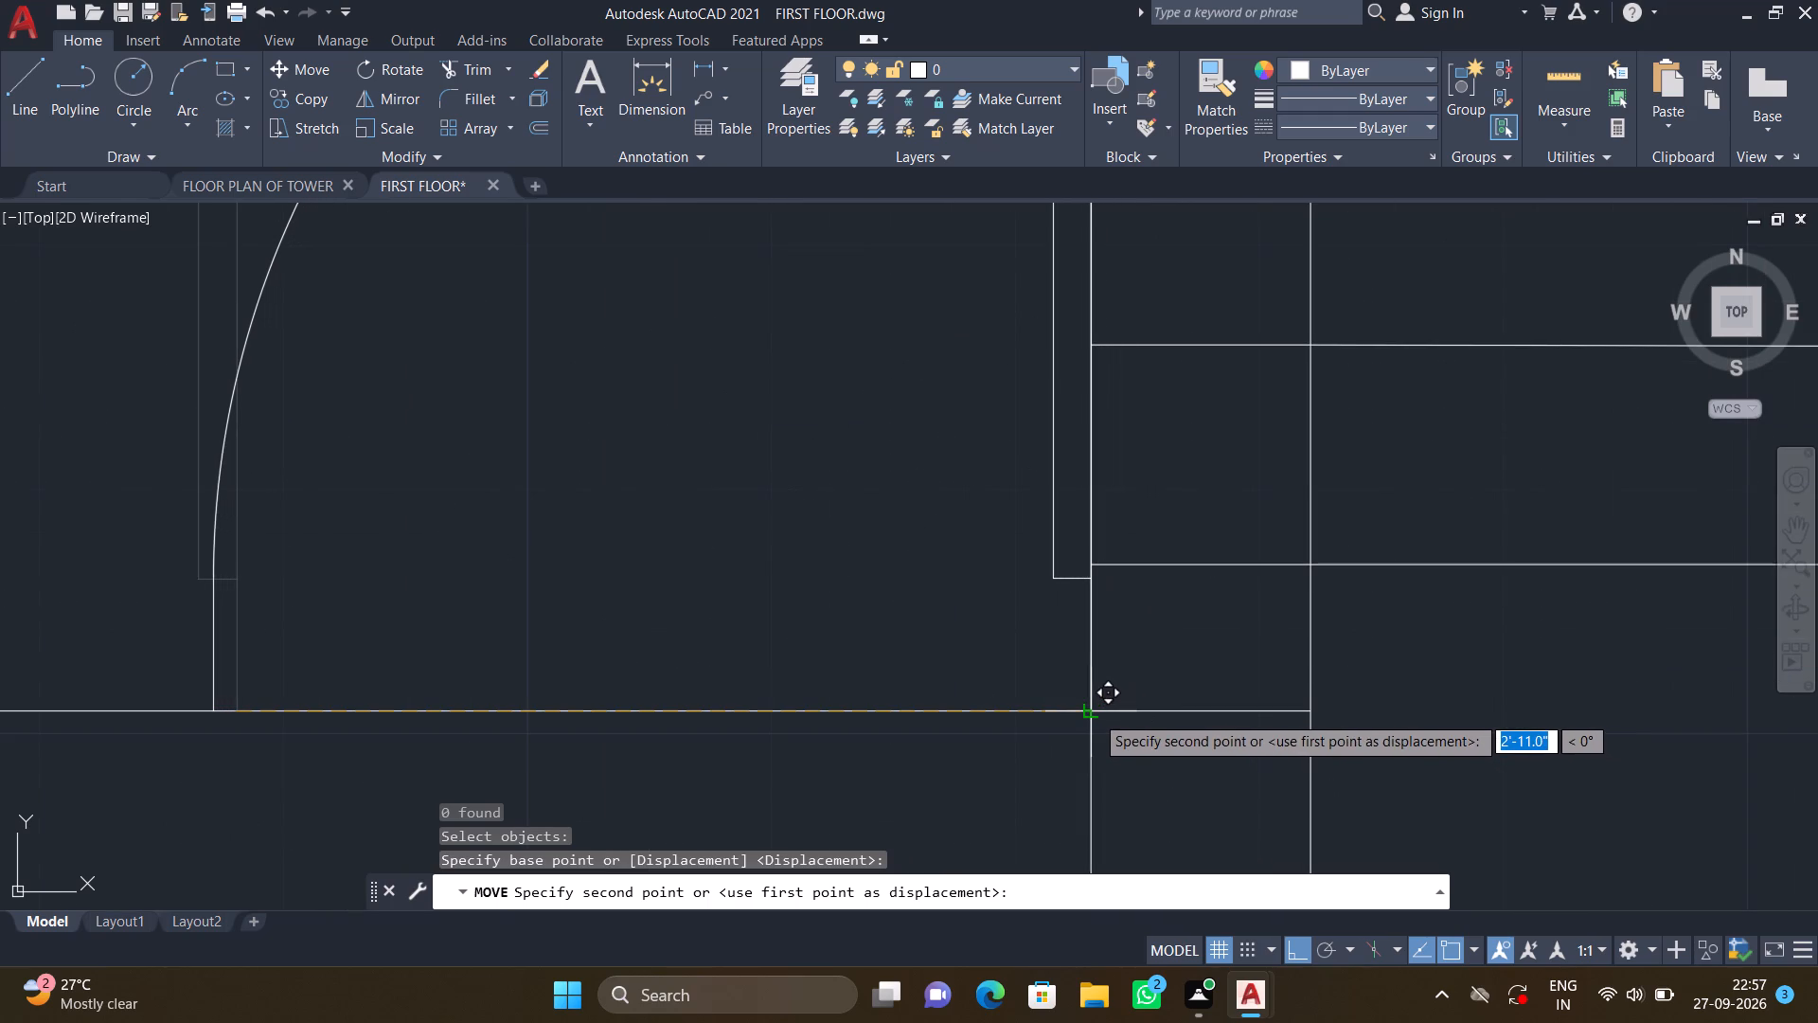
pyautogui.click(1095, 713)
# With Ortho off, copy the upper-right leaf and swing of the larger vertical circular door symbol to the narrow room opening's left wall line.
pyautogui.scroll(-4, 930, 741)
pyautogui.moveTo(703, 660); pyautogui.dragTo(615, 526, button='middle')
pyautogui.moveTo(1374, 606); pyautogui.dragTo(791, 582, button='middle')
pyautogui.scroll(-2, 806, 565)
pyautogui.moveTo(1184, 482); pyautogui.dragTo(1177, 481, button='middle')
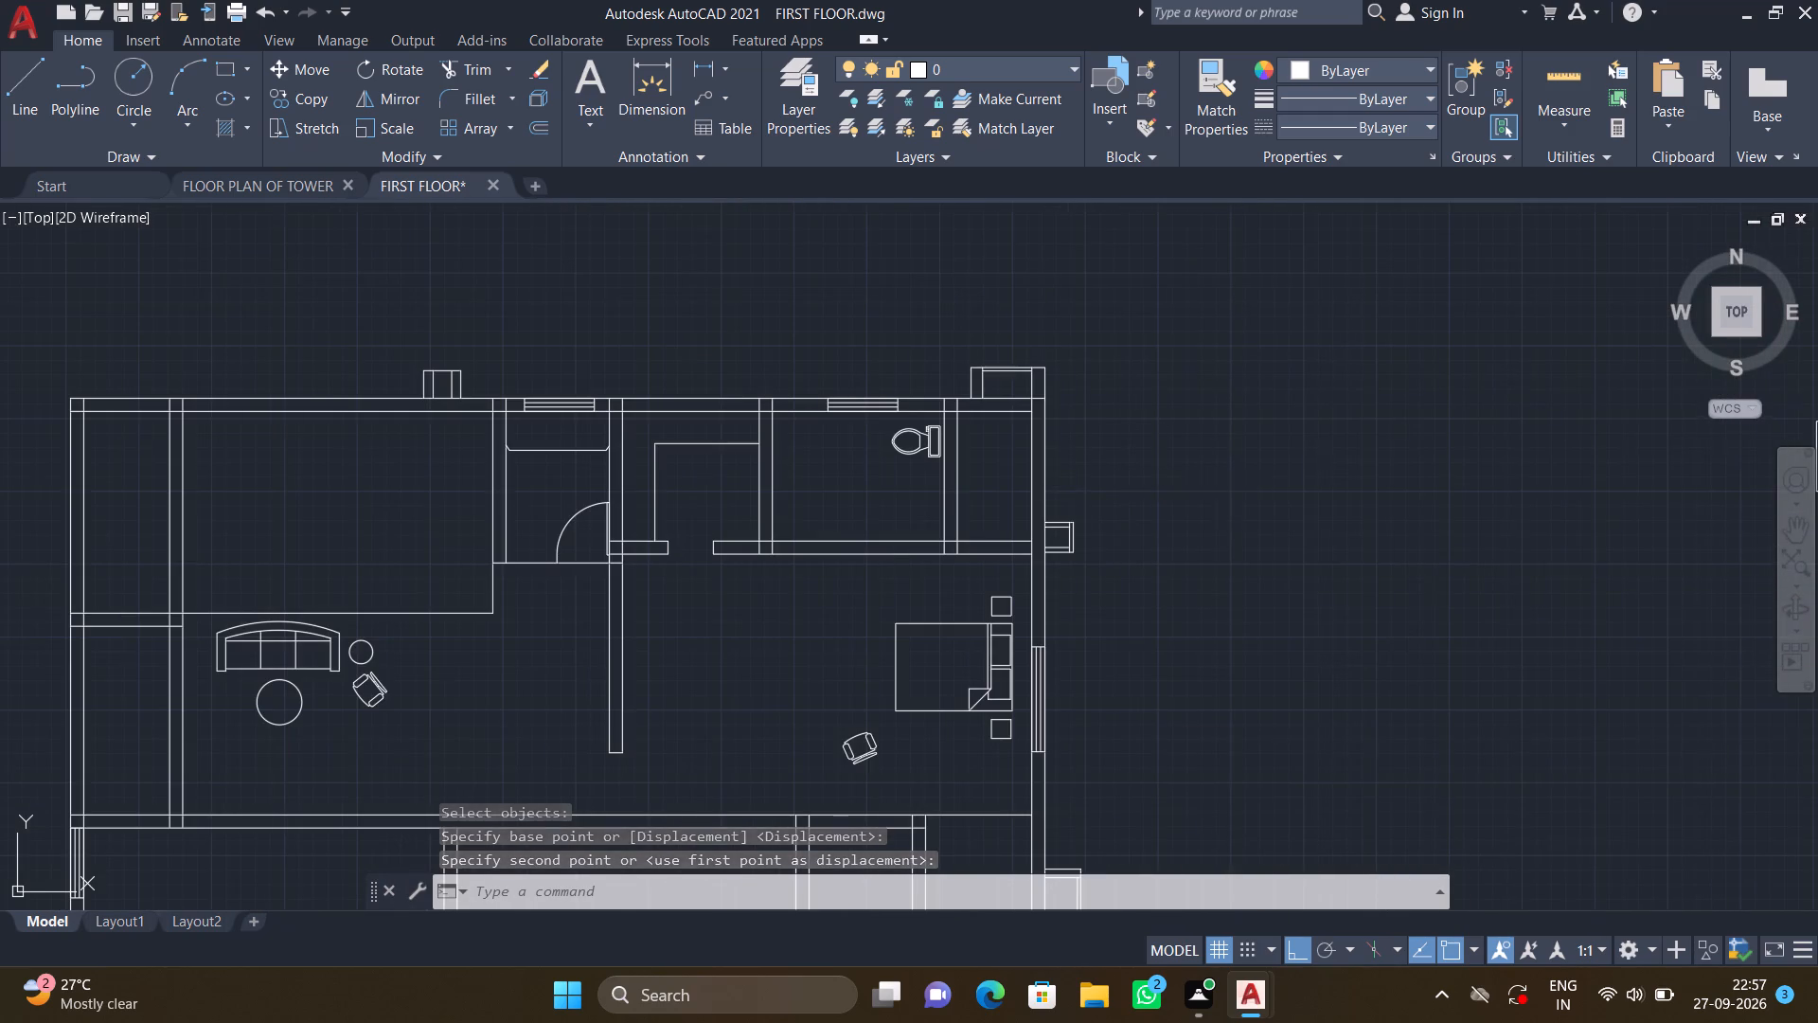
pyautogui.moveTo(1177, 481); pyautogui.dragTo(891, 517, button='middle')
pyautogui.scroll(-3, 894, 517)
pyautogui.scroll(2, 1141, 368)
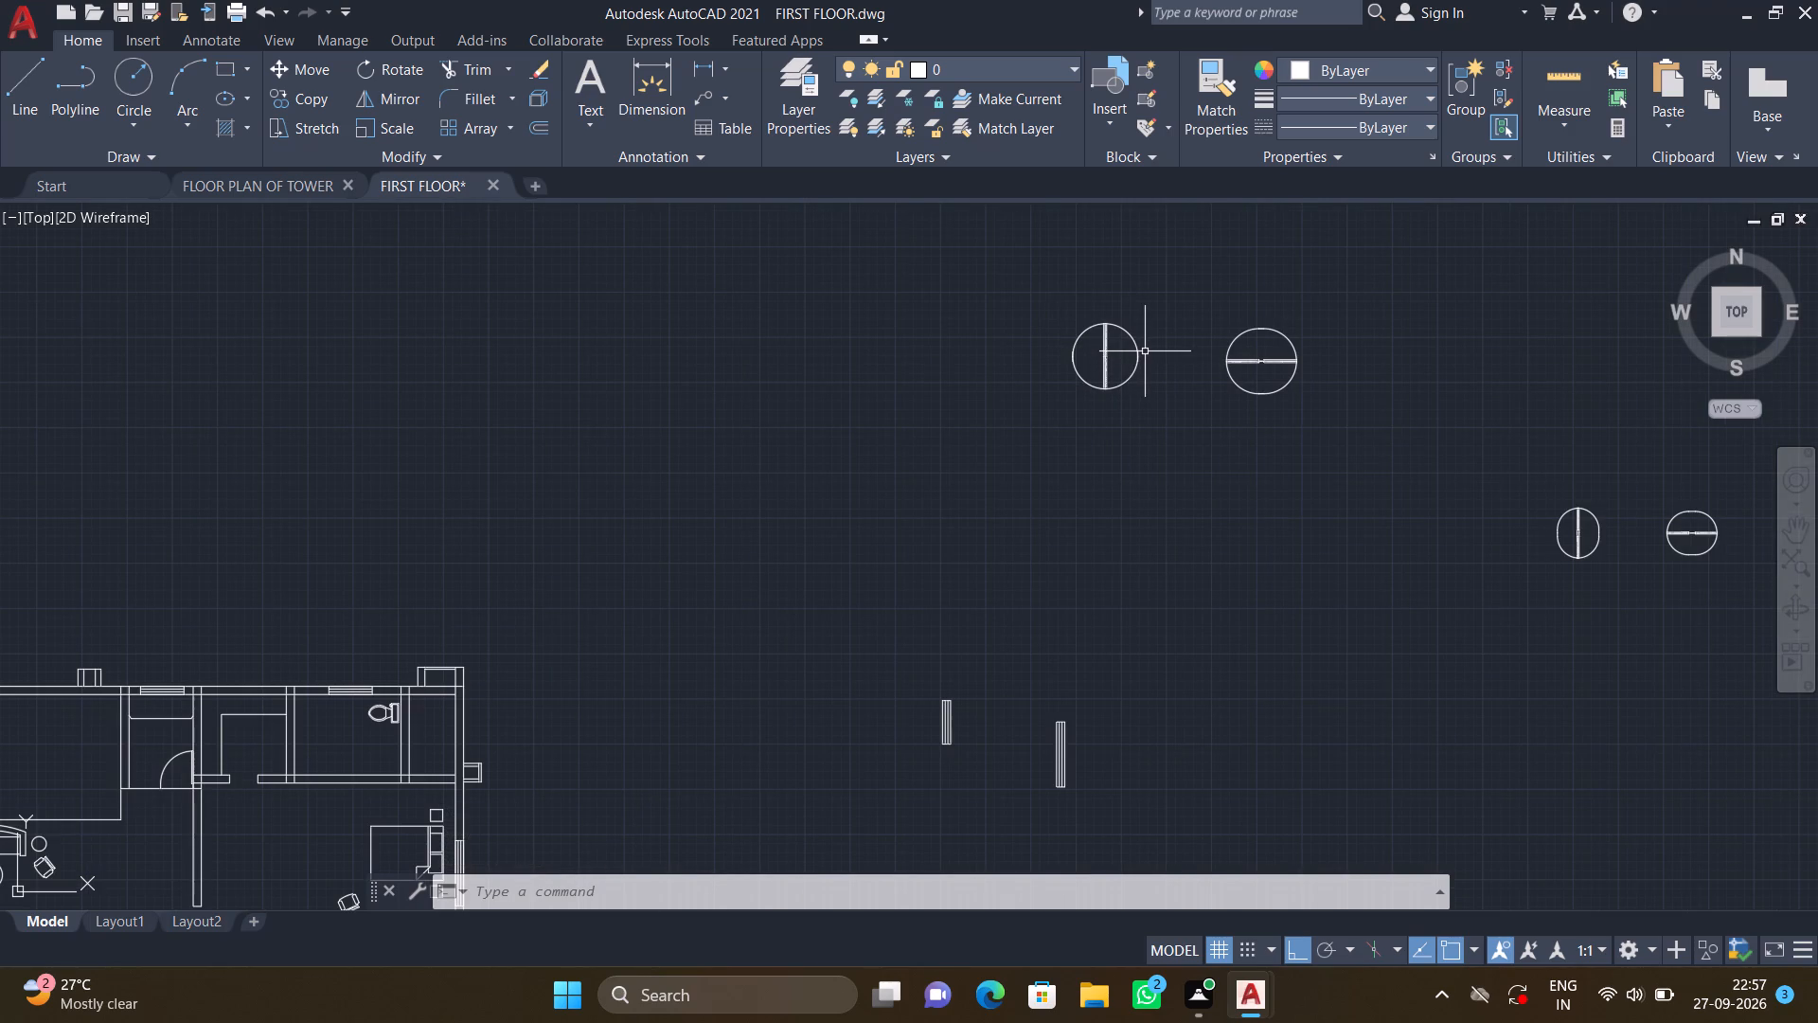
pyautogui.scroll(3, 1144, 351)
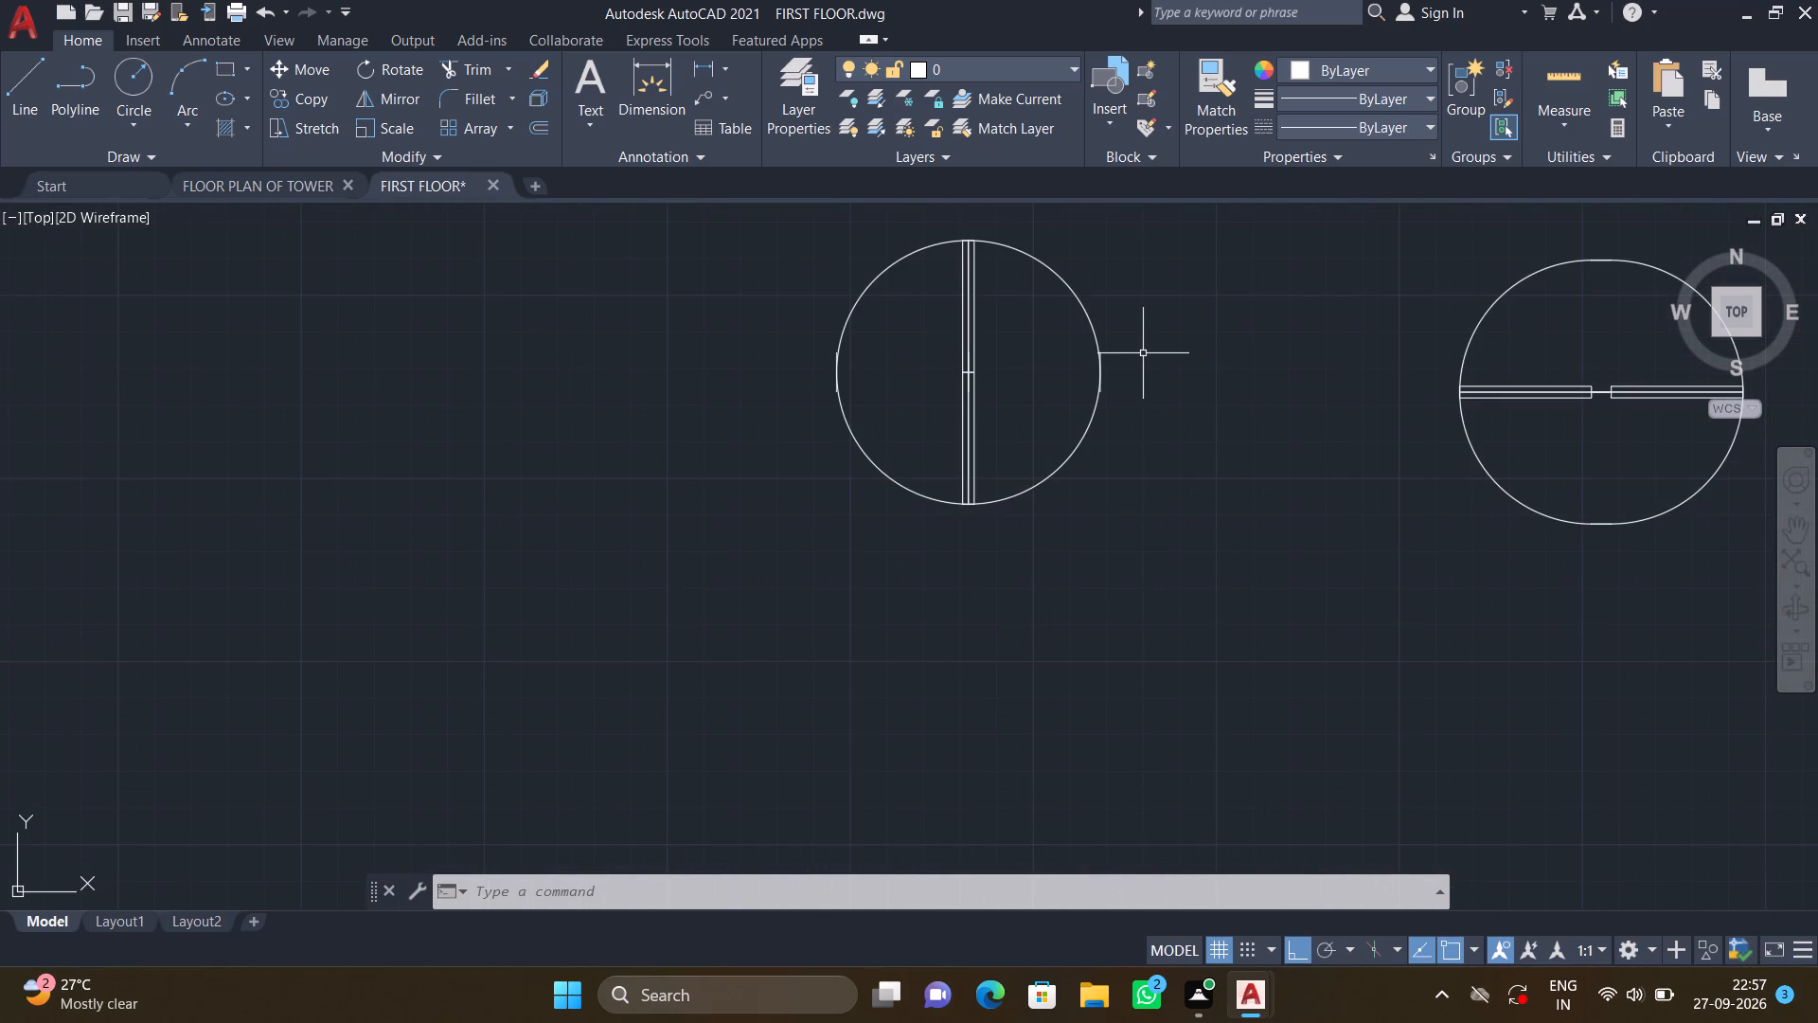
pyautogui.press('c')
pyautogui.press('o')
pyautogui.press('Return')
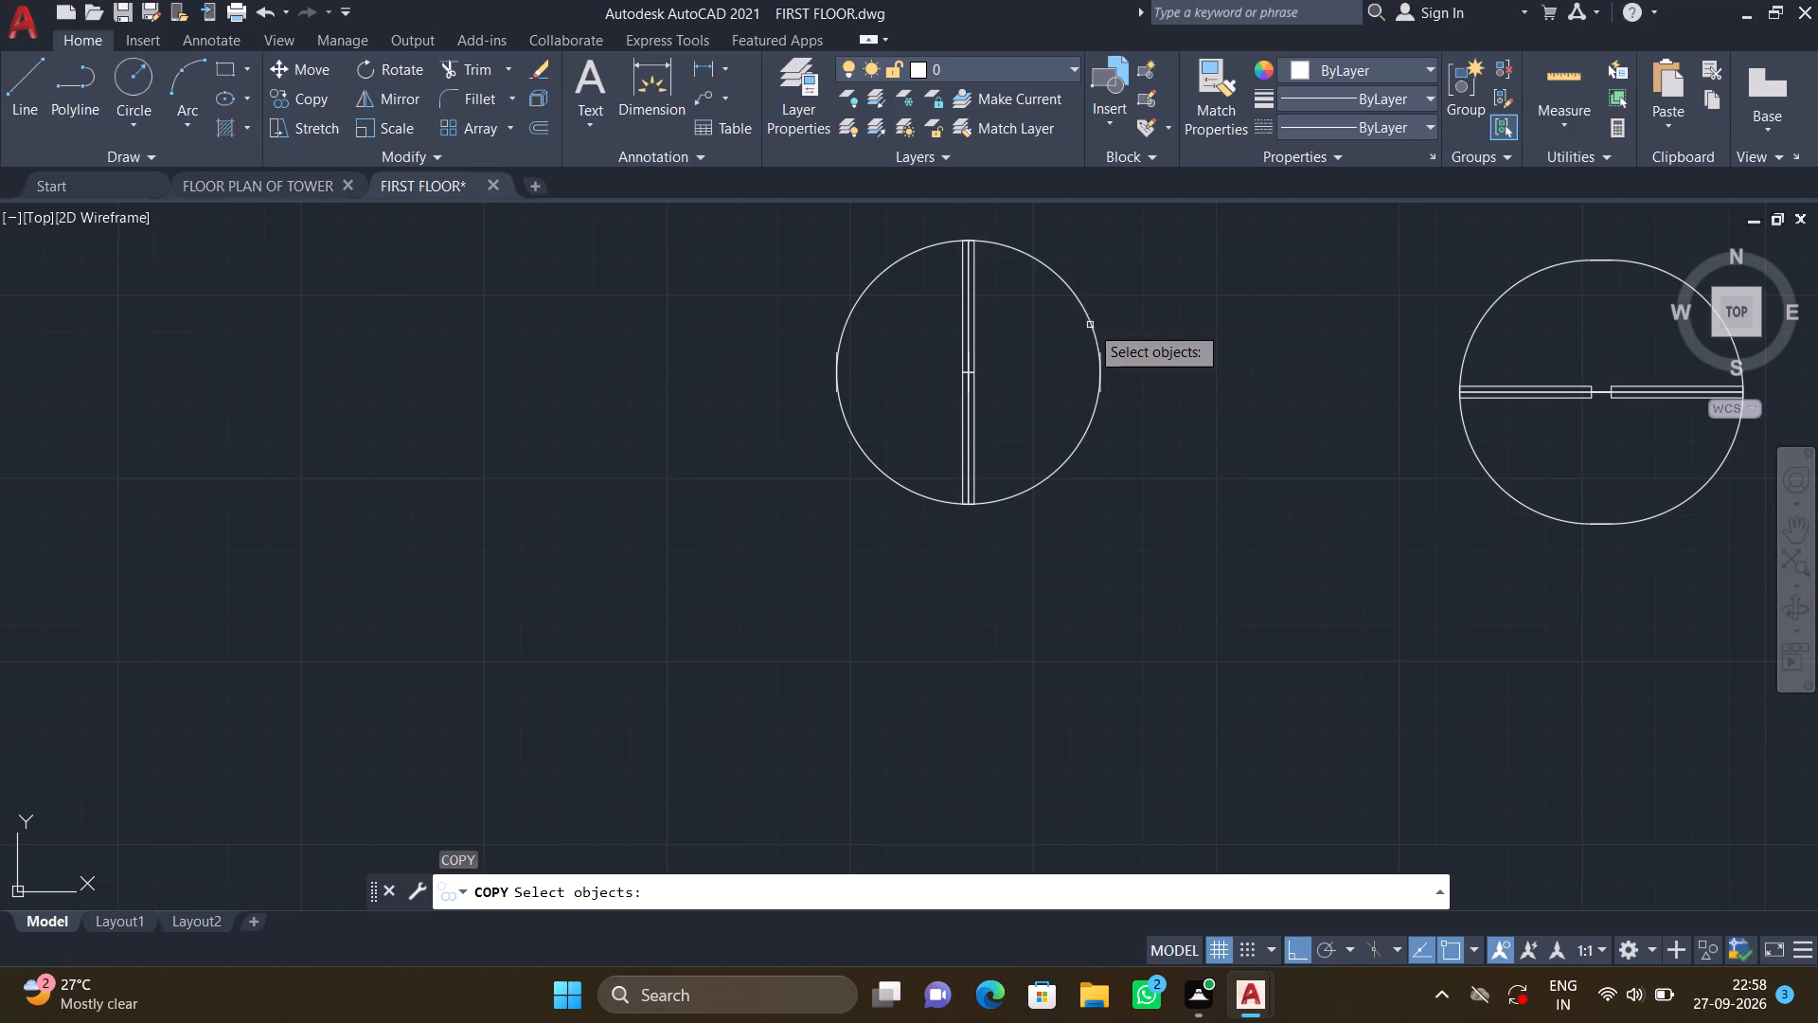
pyautogui.click(1090, 325)
pyautogui.press('Return')
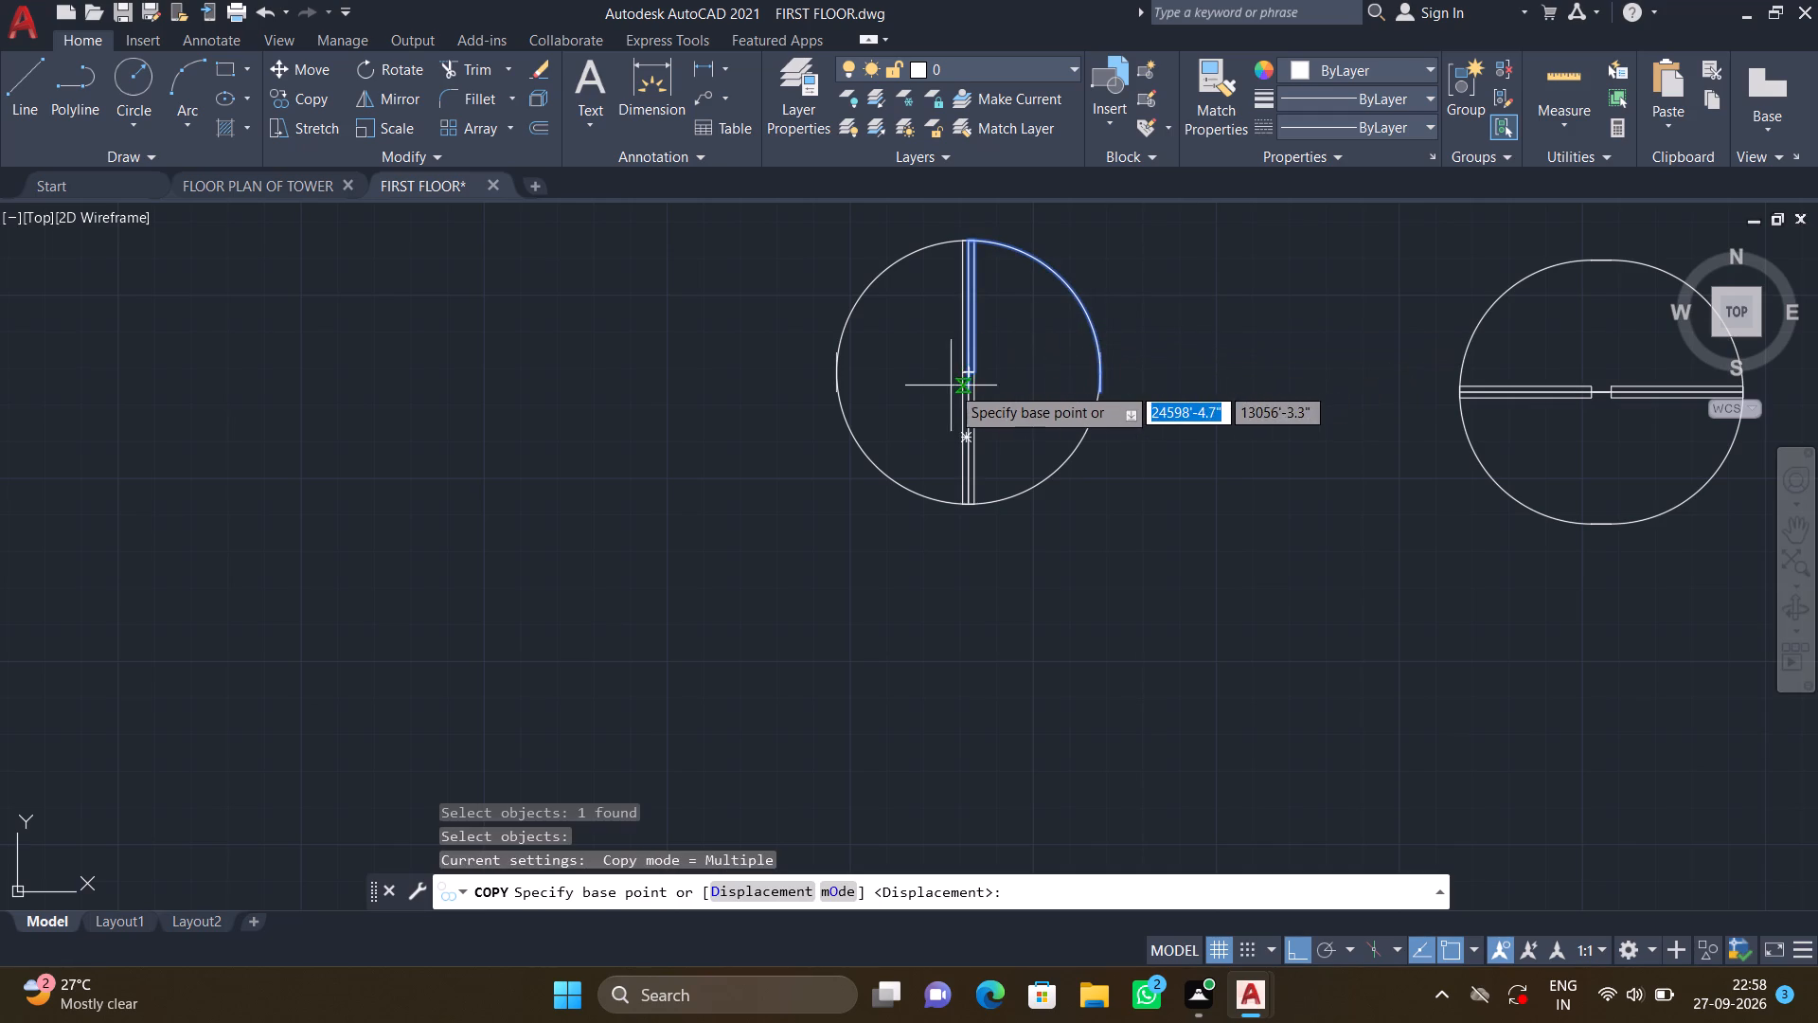
pyautogui.click(971, 371)
pyautogui.scroll(-3, 597, 547)
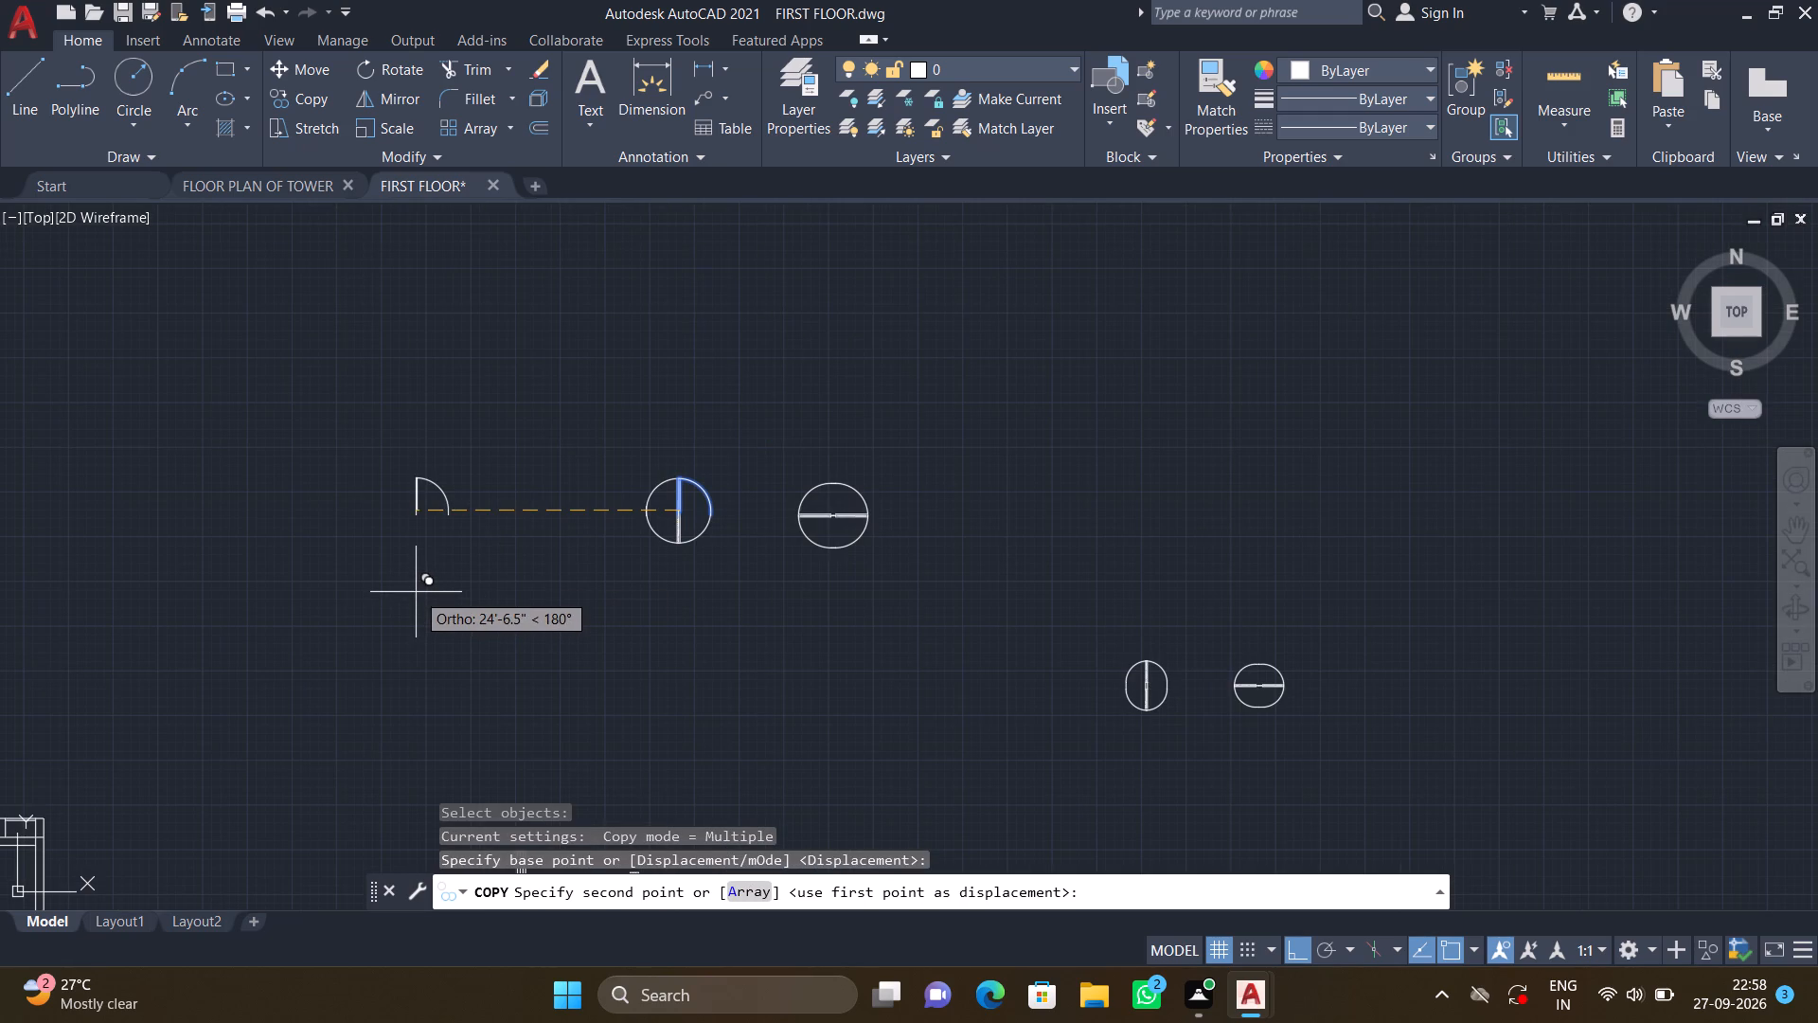
pyautogui.press('F8')
pyautogui.scroll(-1, 418, 584)
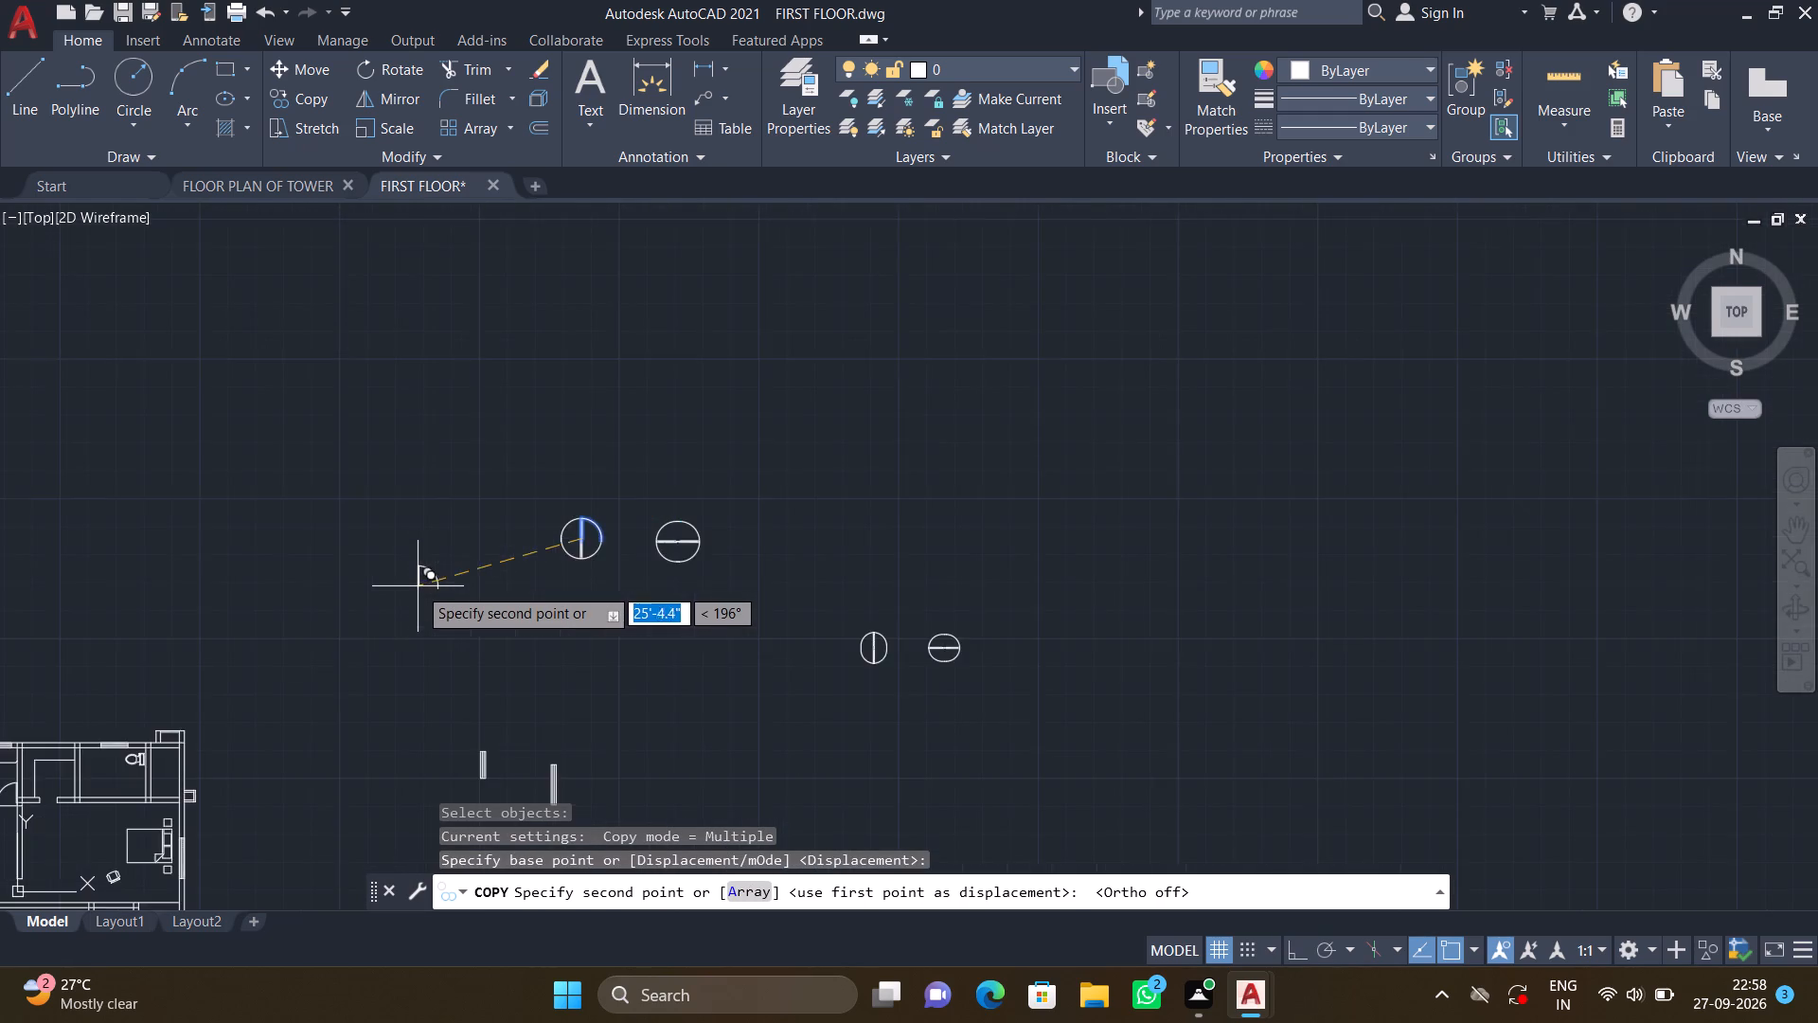
pyautogui.moveTo(421, 582); pyautogui.dragTo(920, 446, button='middle')
pyautogui.moveTo(526, 575); pyautogui.dragTo(721, 364, button='middle')
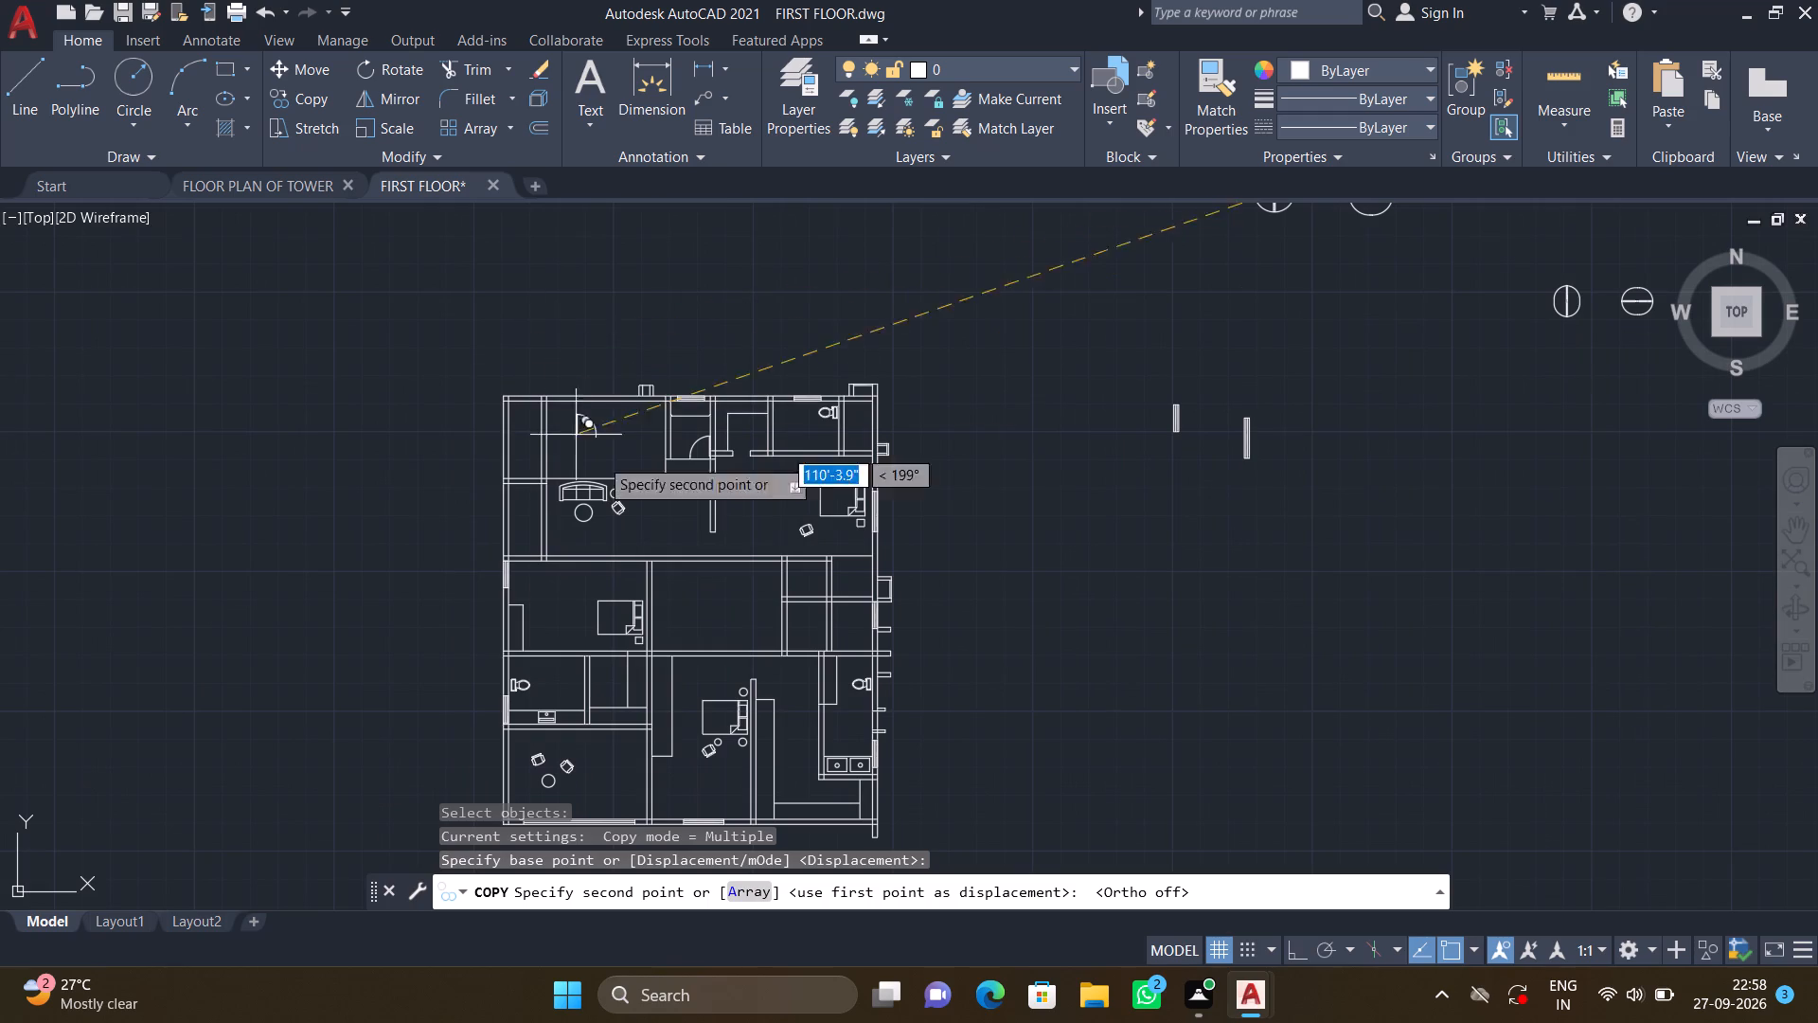
pyautogui.scroll(3, 694, 519)
pyautogui.moveTo(655, 428); pyautogui.dragTo(682, 584, button='middle')
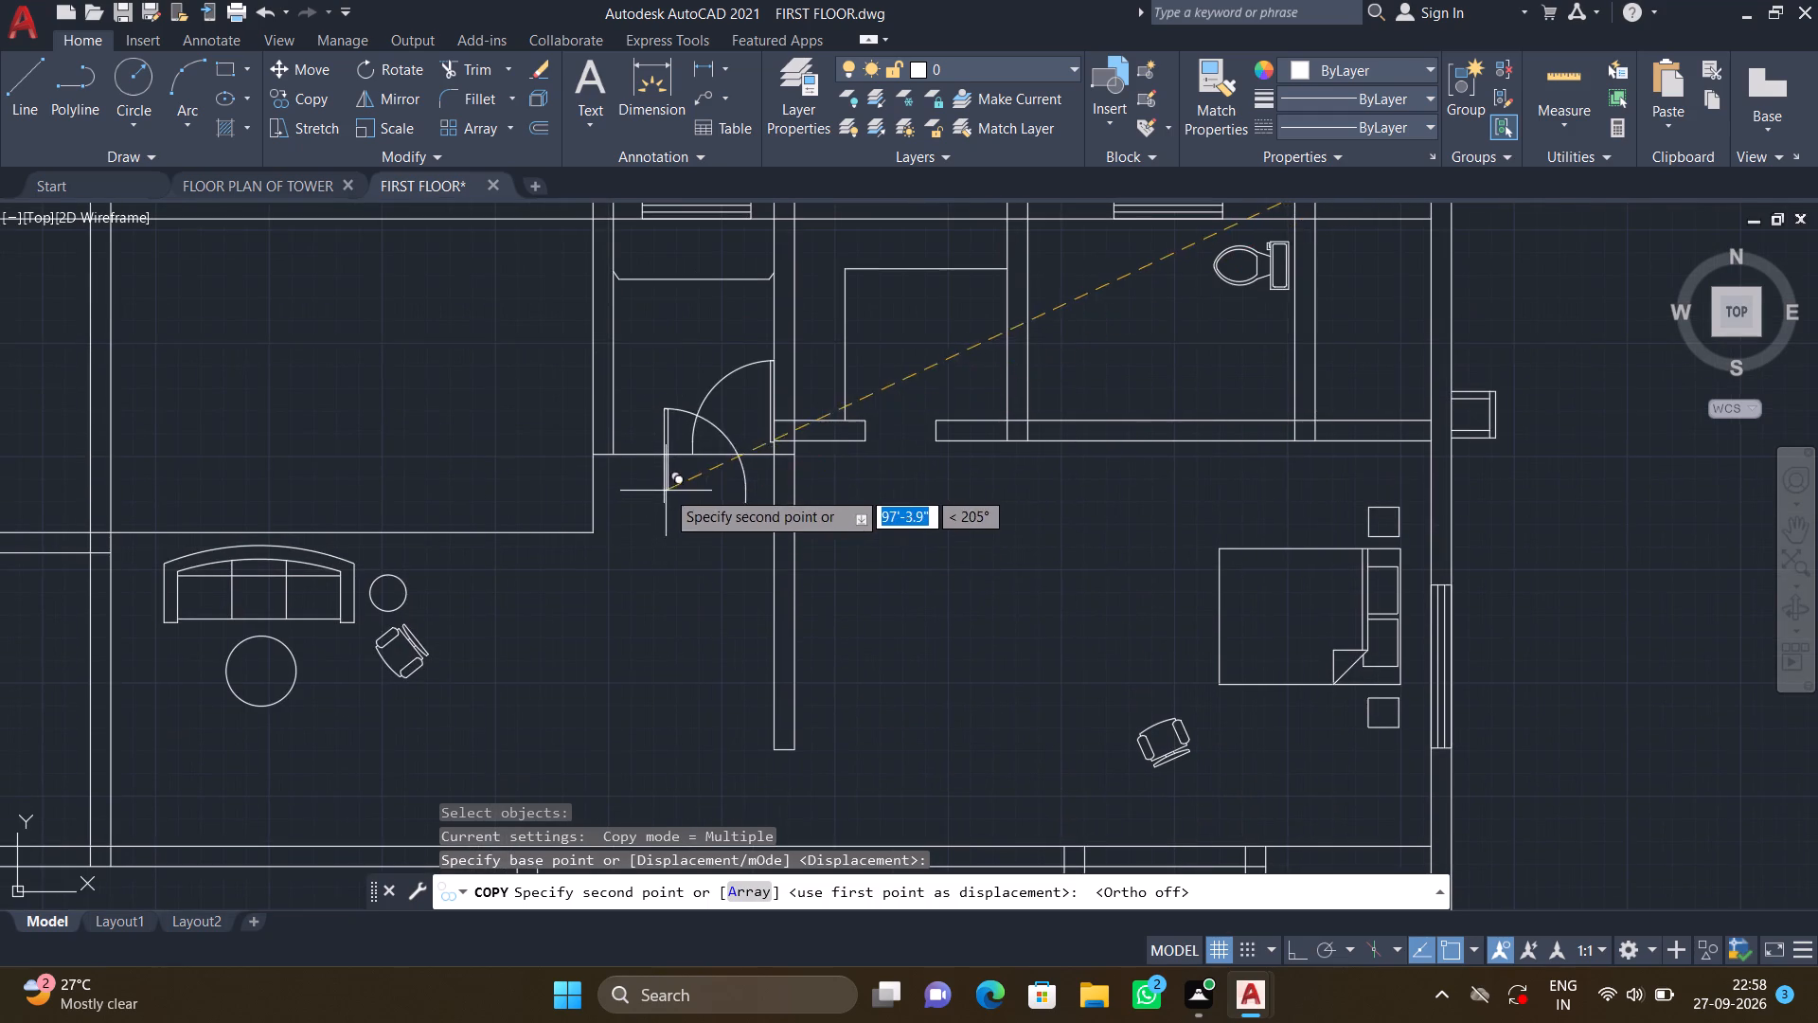
pyautogui.scroll(3, 610, 439)
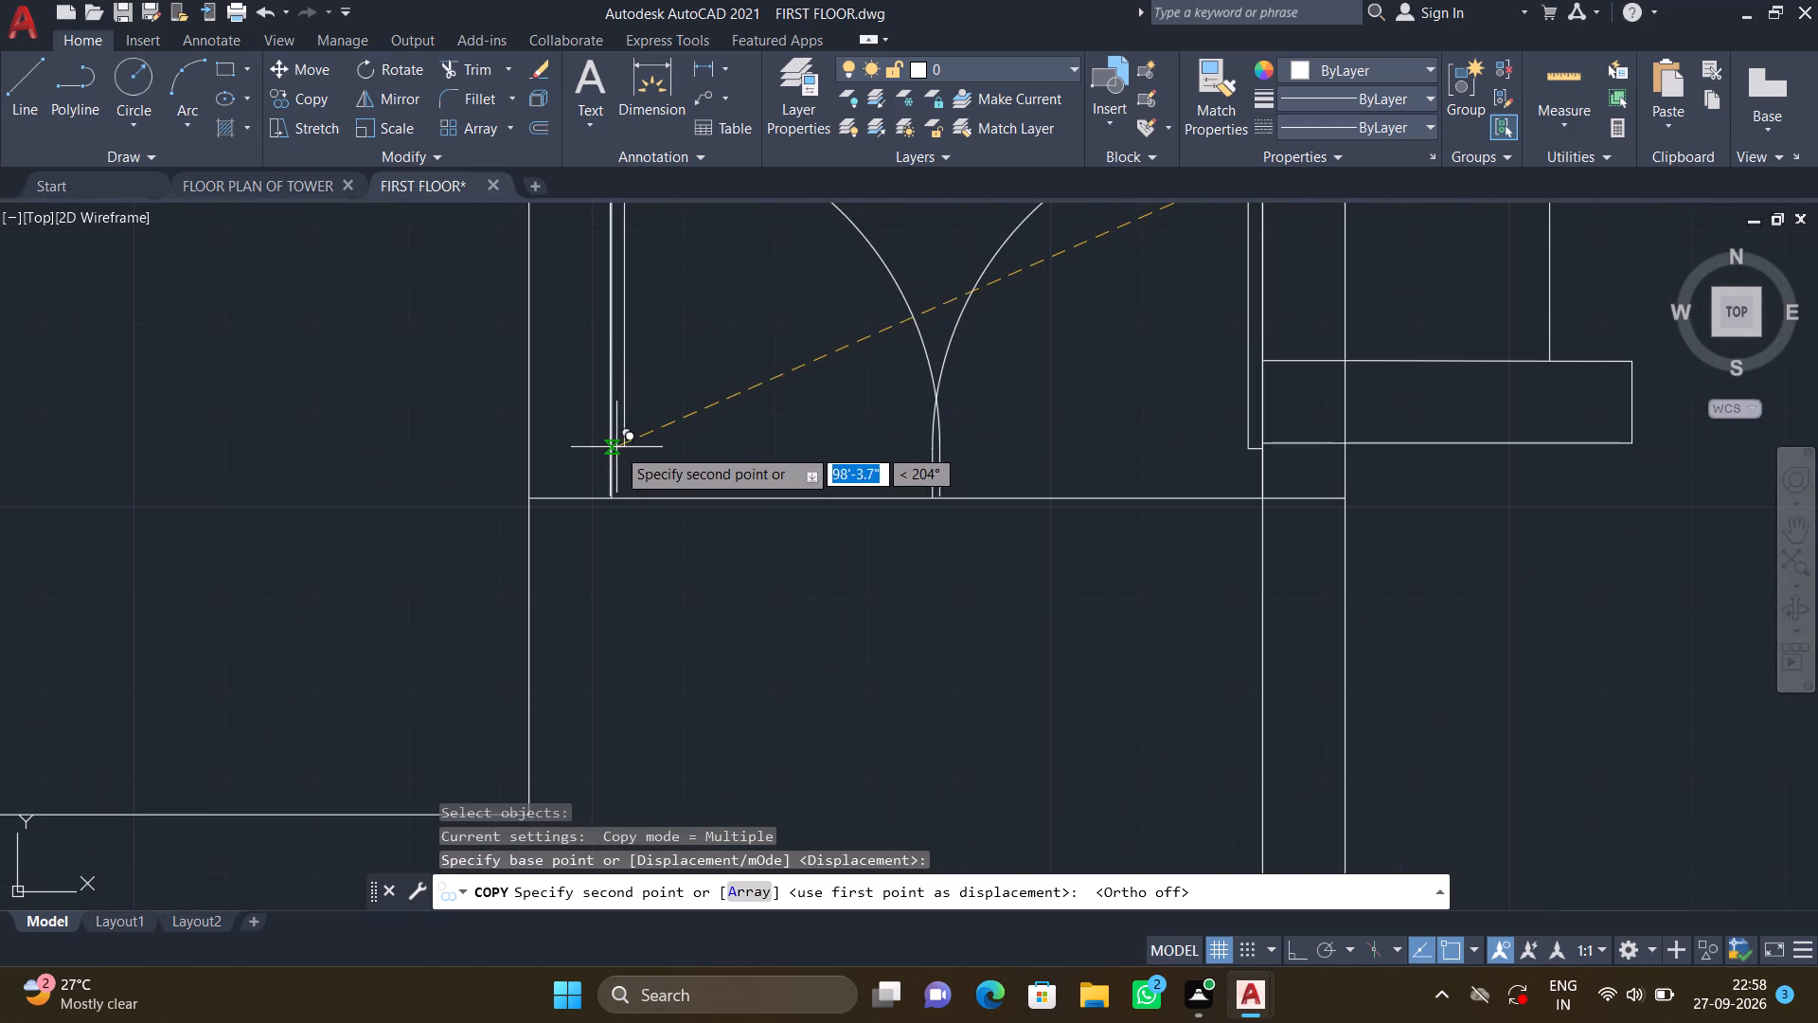
pyautogui.scroll(3, 617, 447)
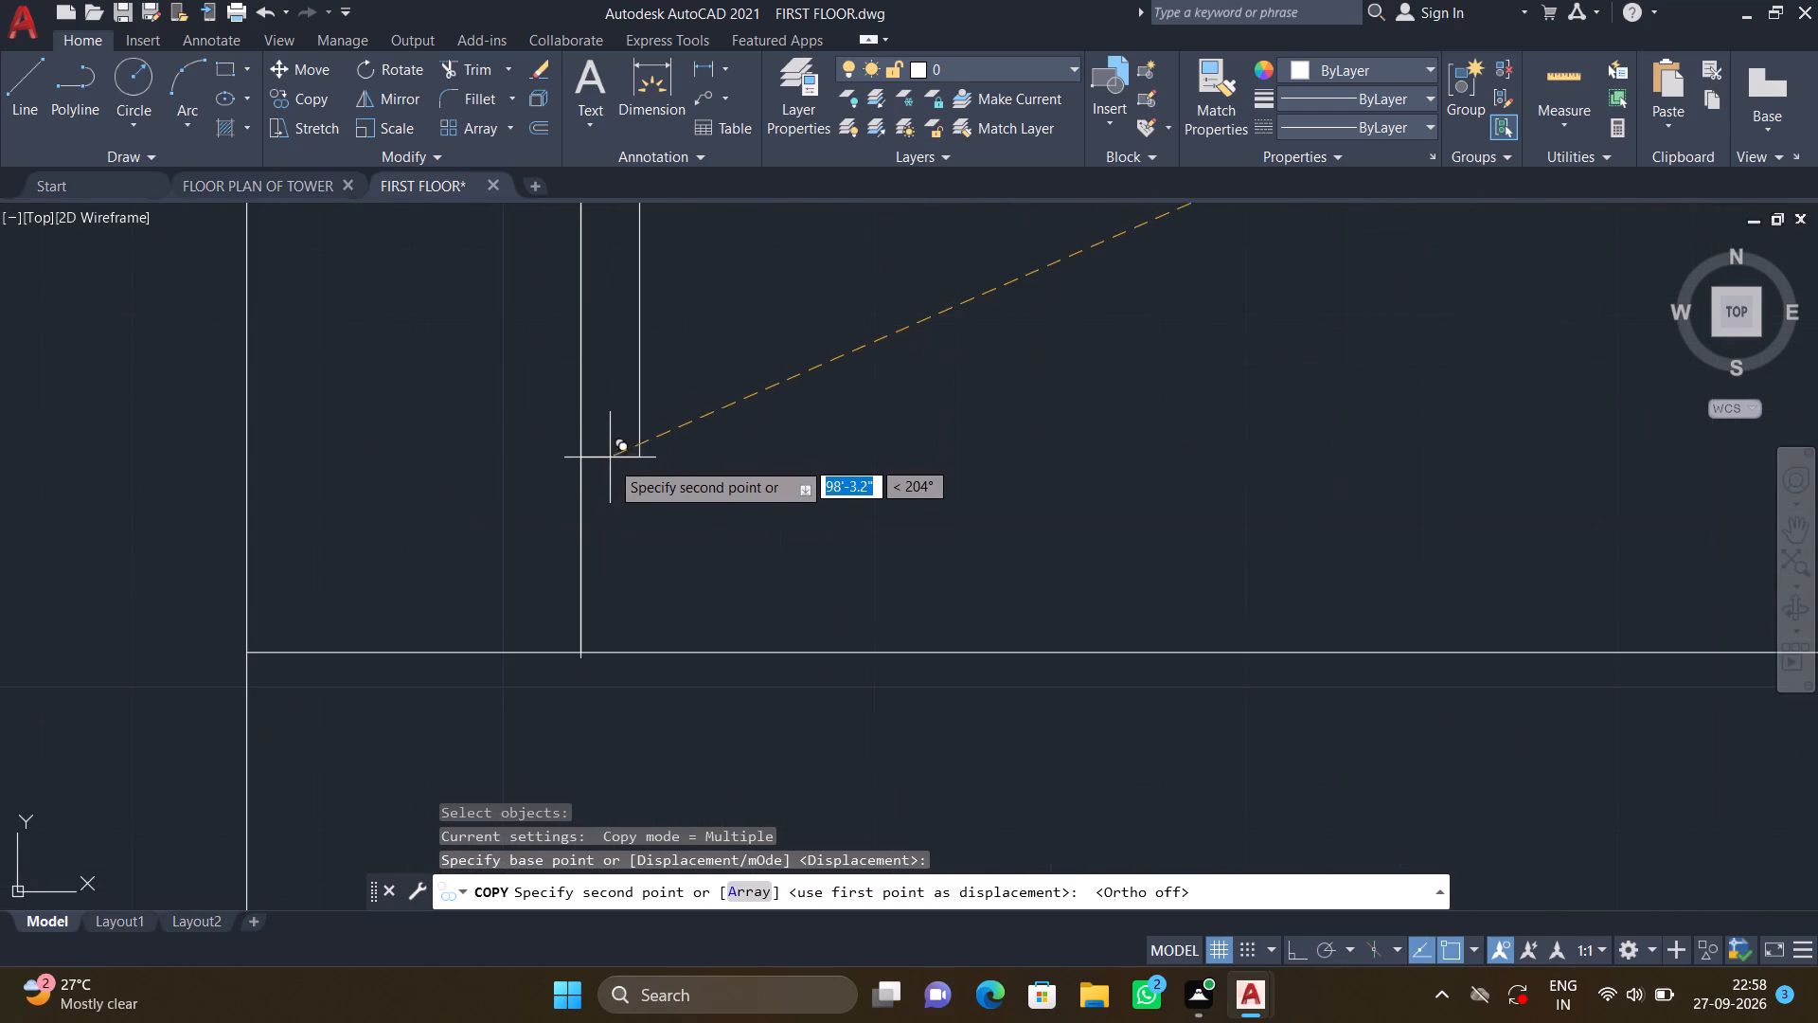
pyautogui.moveTo(610, 453); pyautogui.dragTo(555, 449, button='middle')
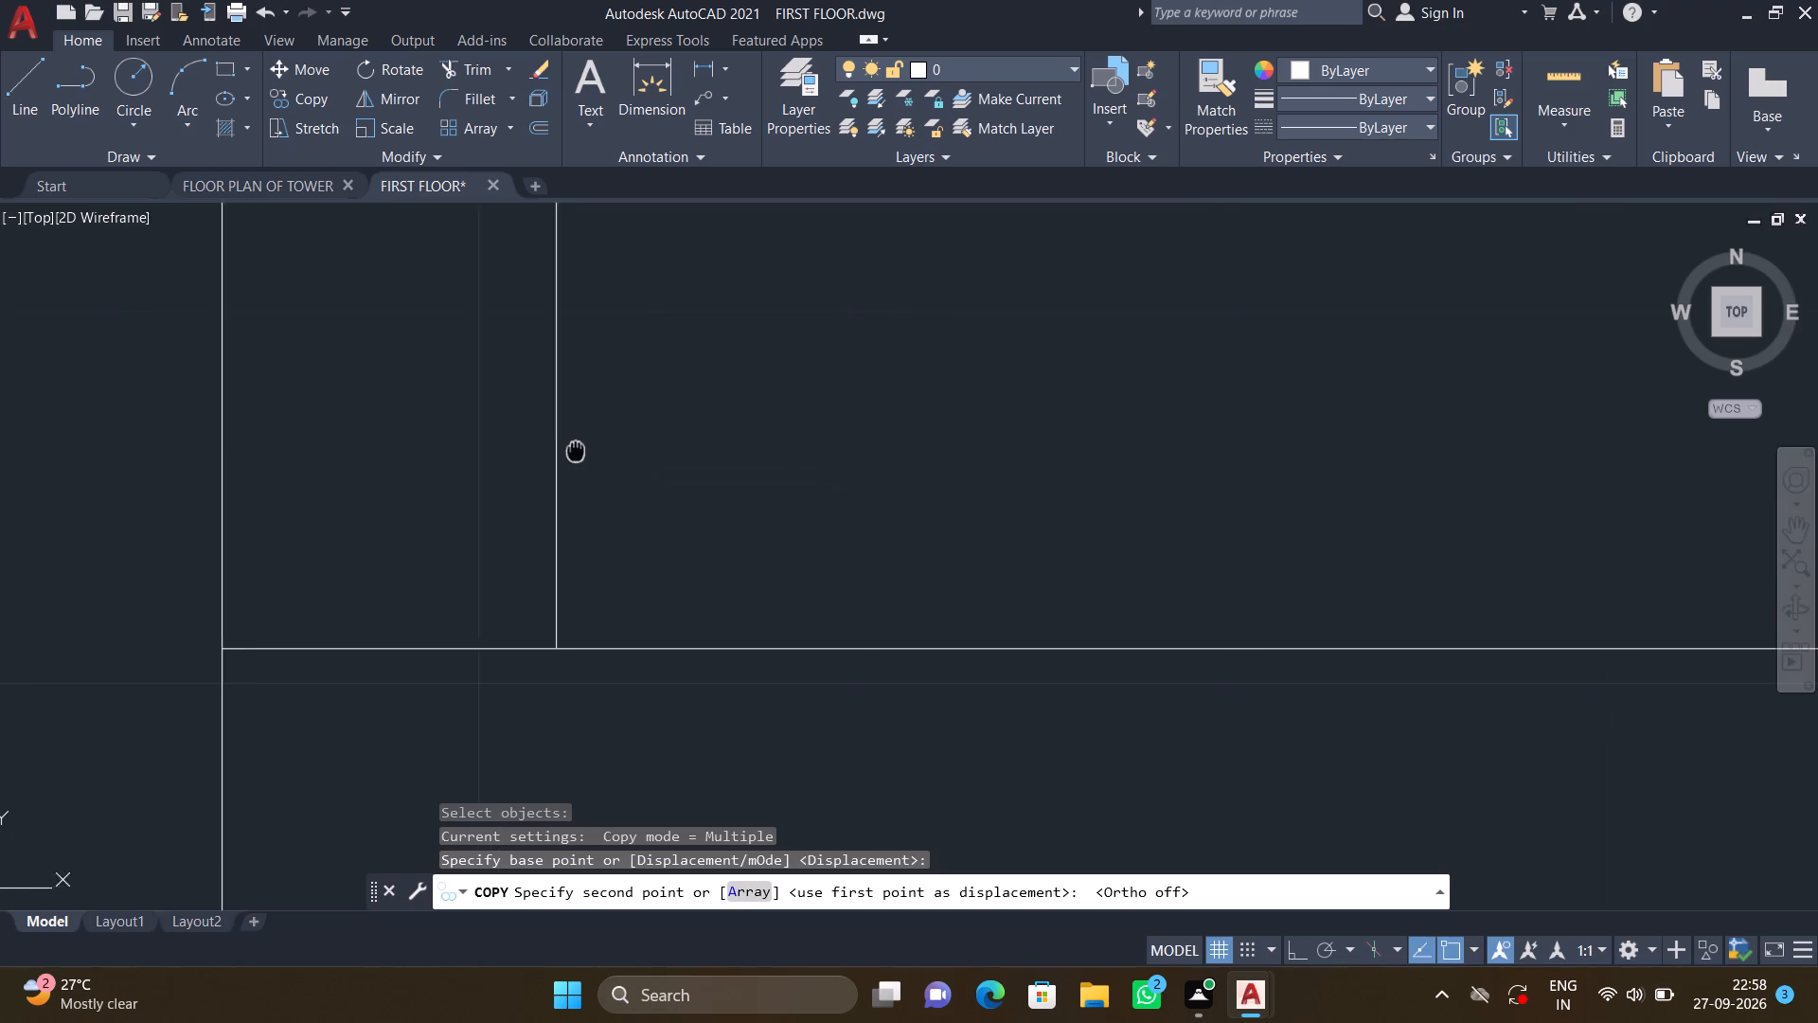
pyautogui.moveTo(555, 449); pyautogui.dragTo(477, 443, button='middle')
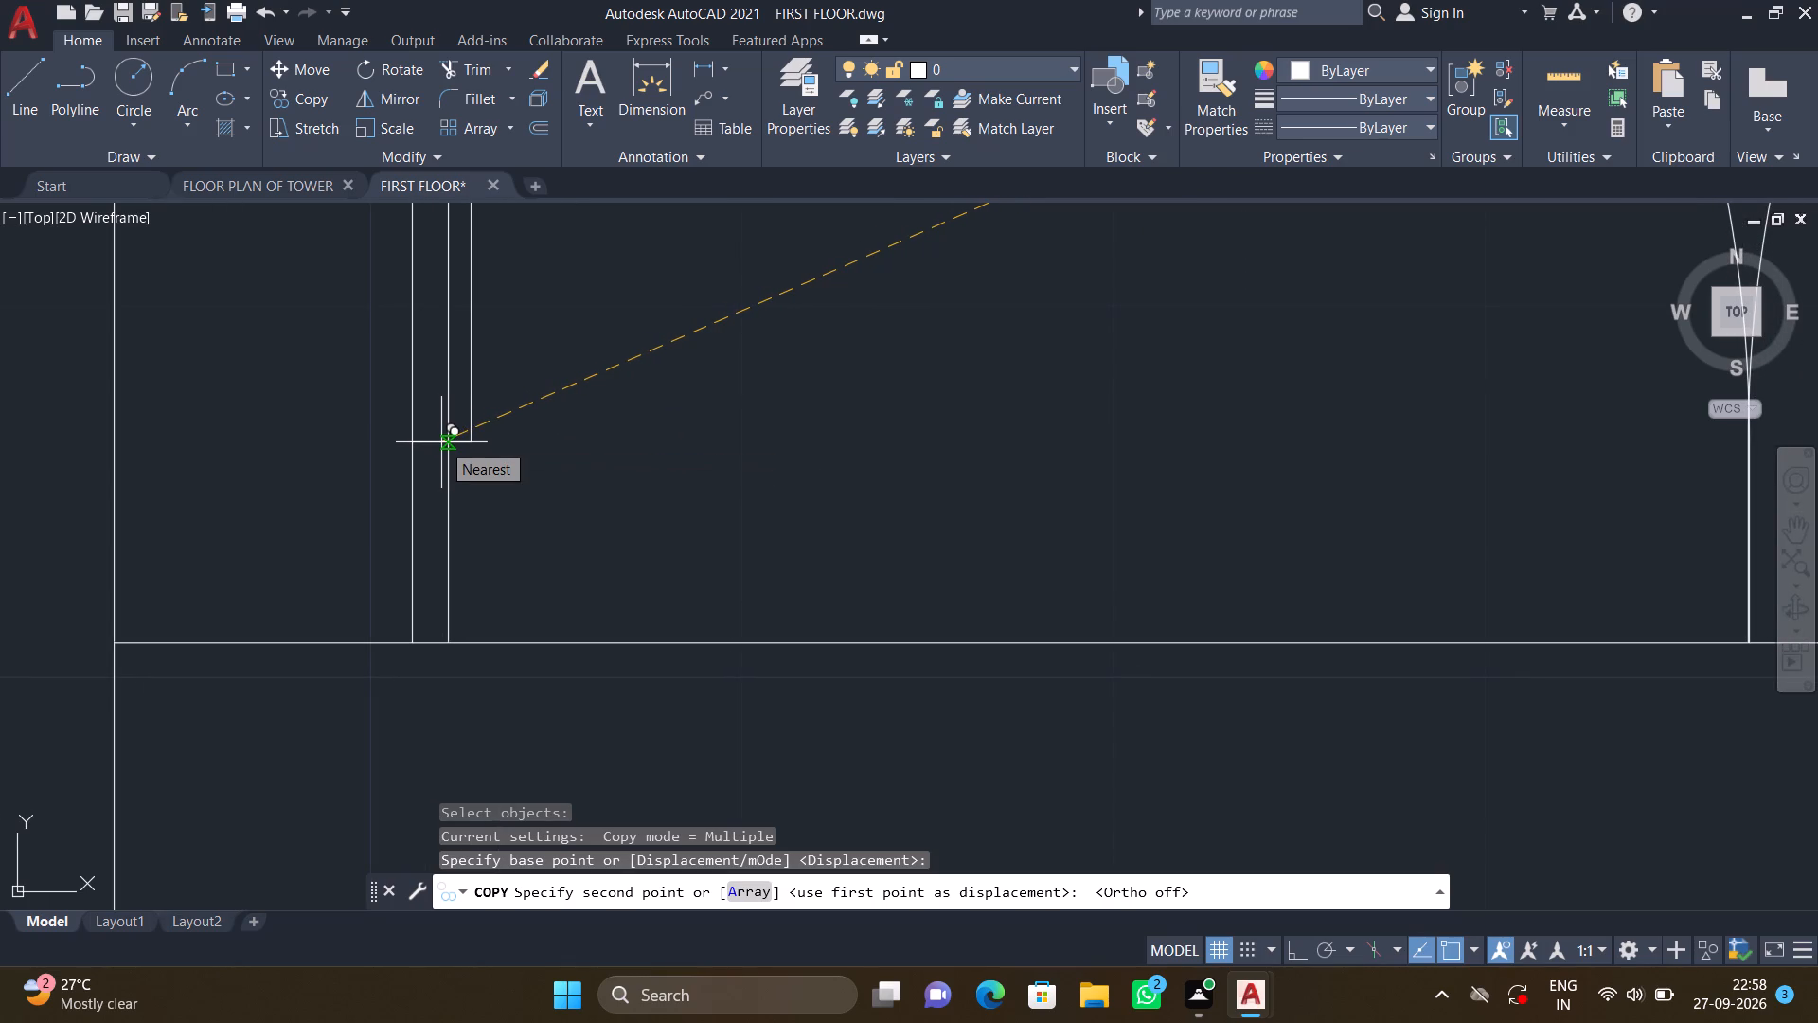
pyautogui.click(441, 441)
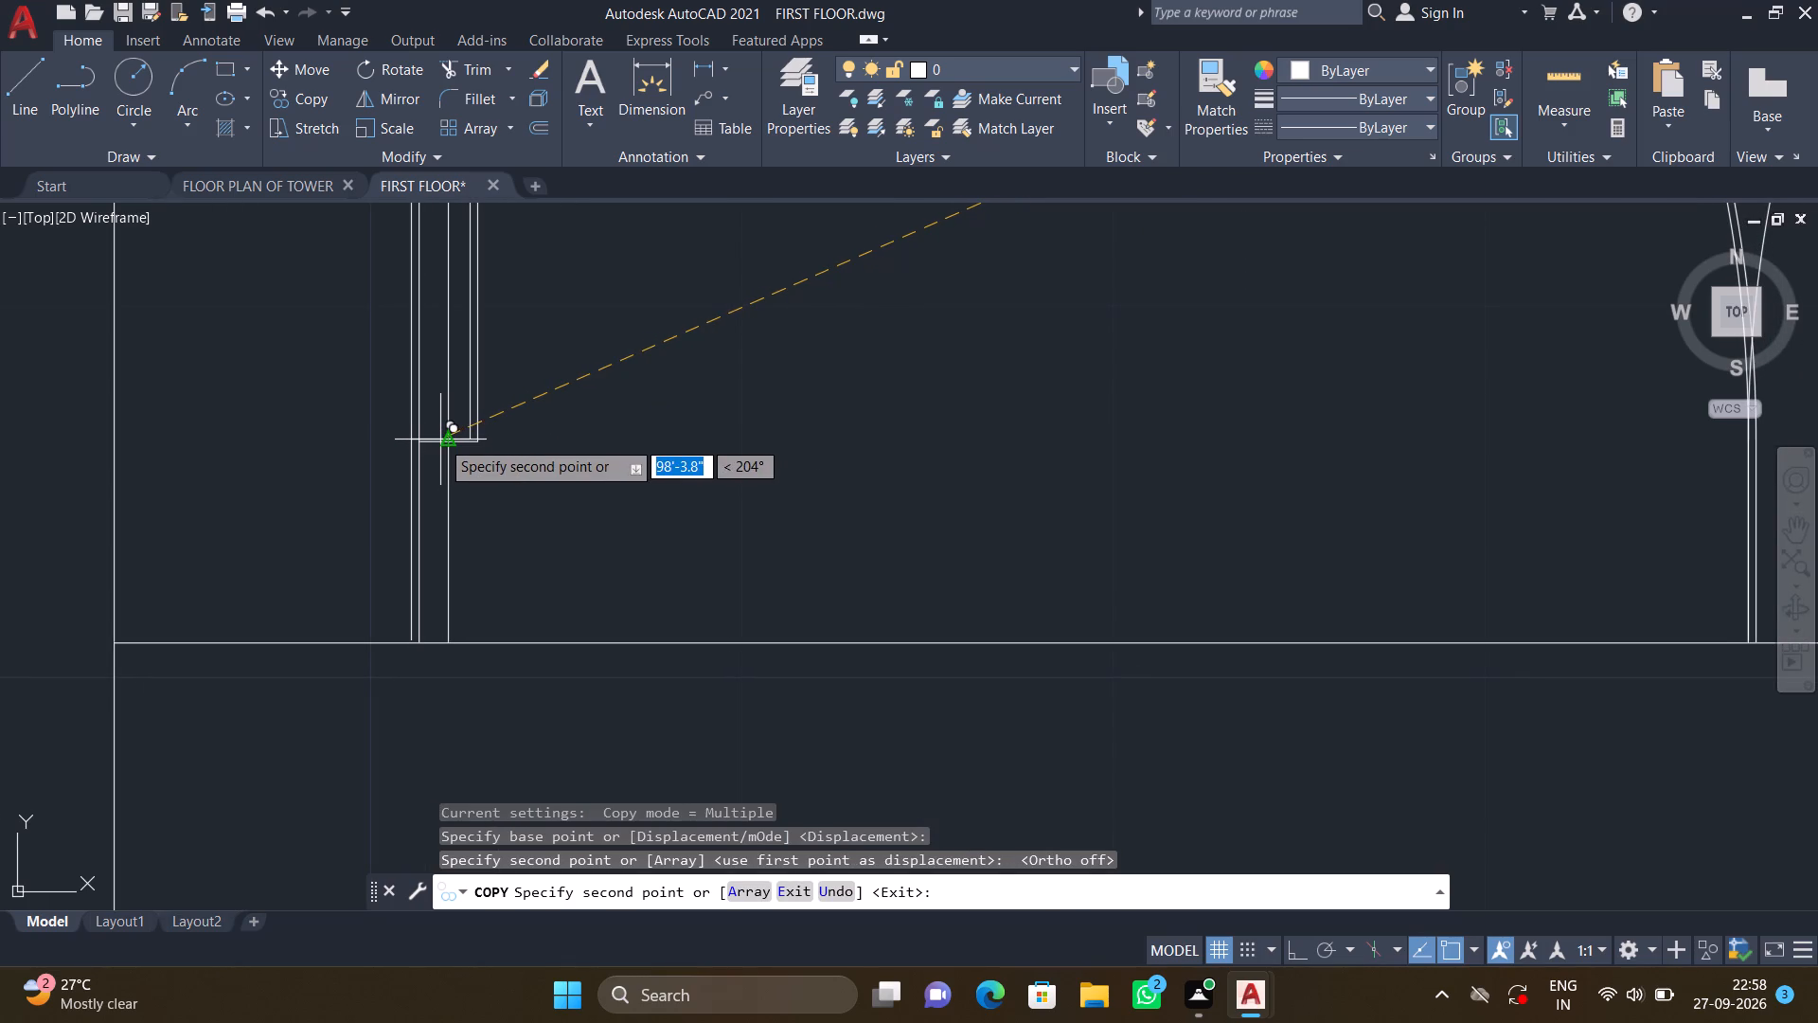
pyautogui.press('Return')
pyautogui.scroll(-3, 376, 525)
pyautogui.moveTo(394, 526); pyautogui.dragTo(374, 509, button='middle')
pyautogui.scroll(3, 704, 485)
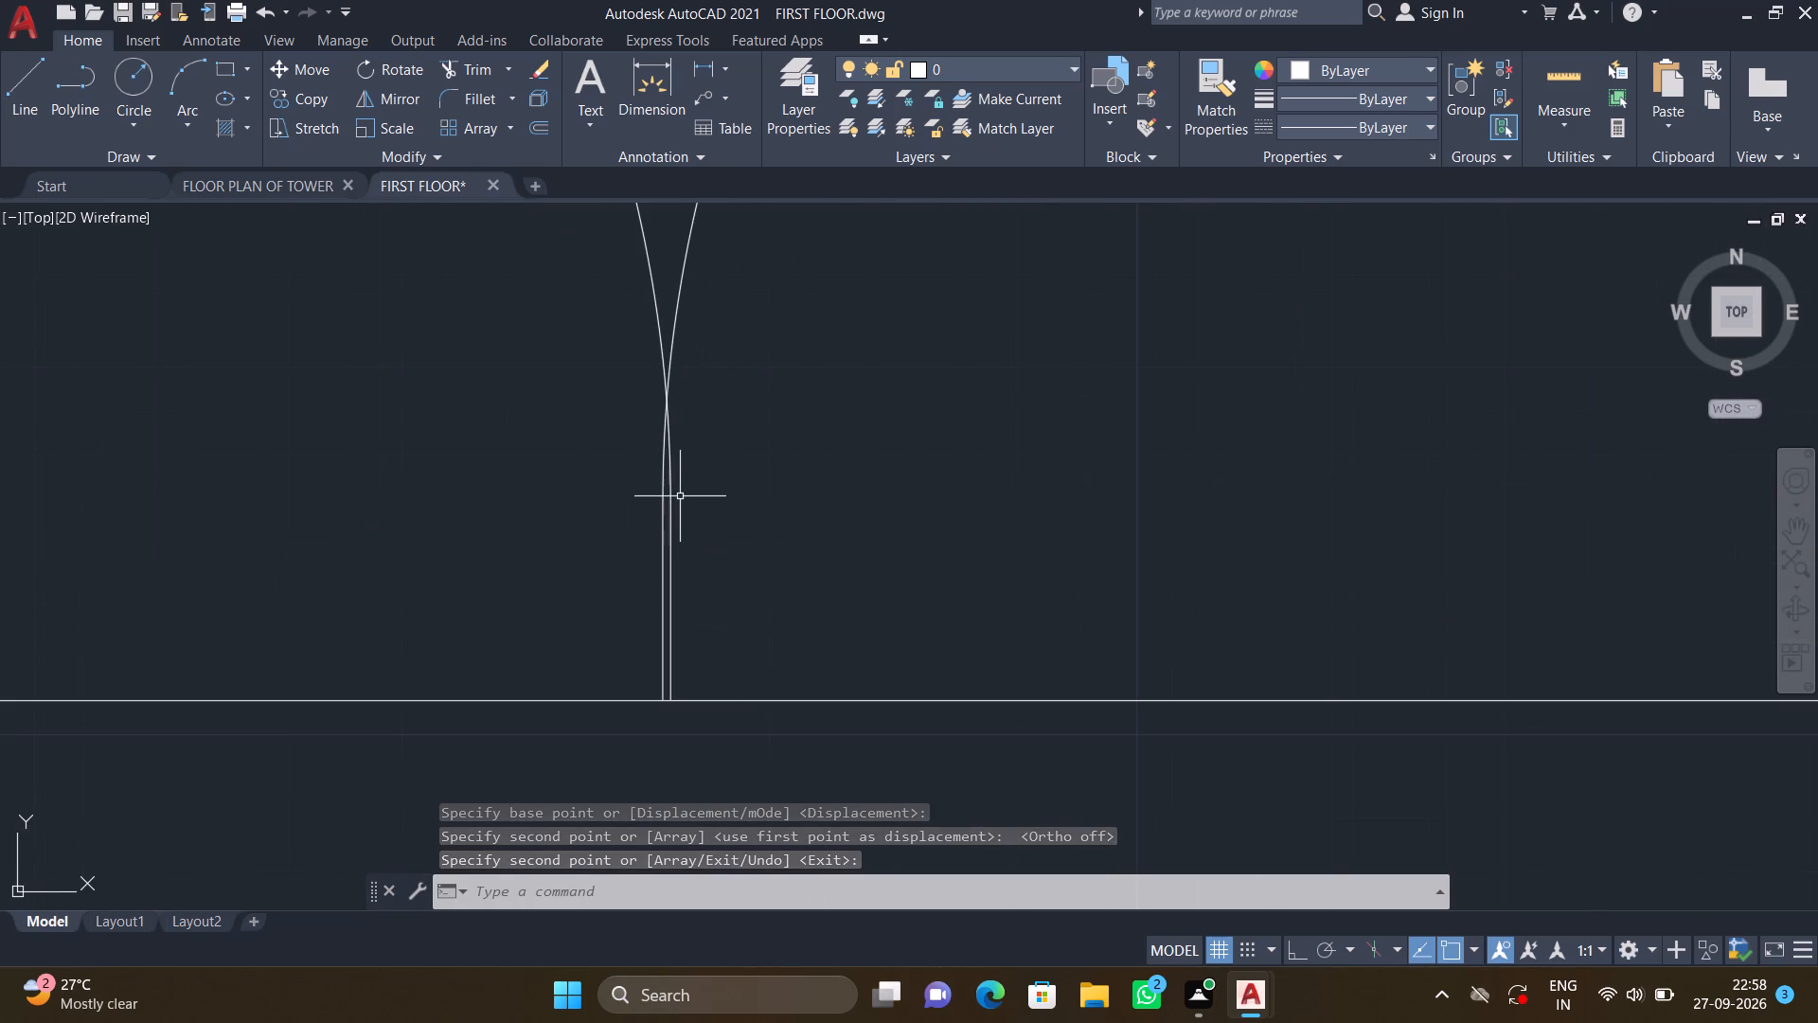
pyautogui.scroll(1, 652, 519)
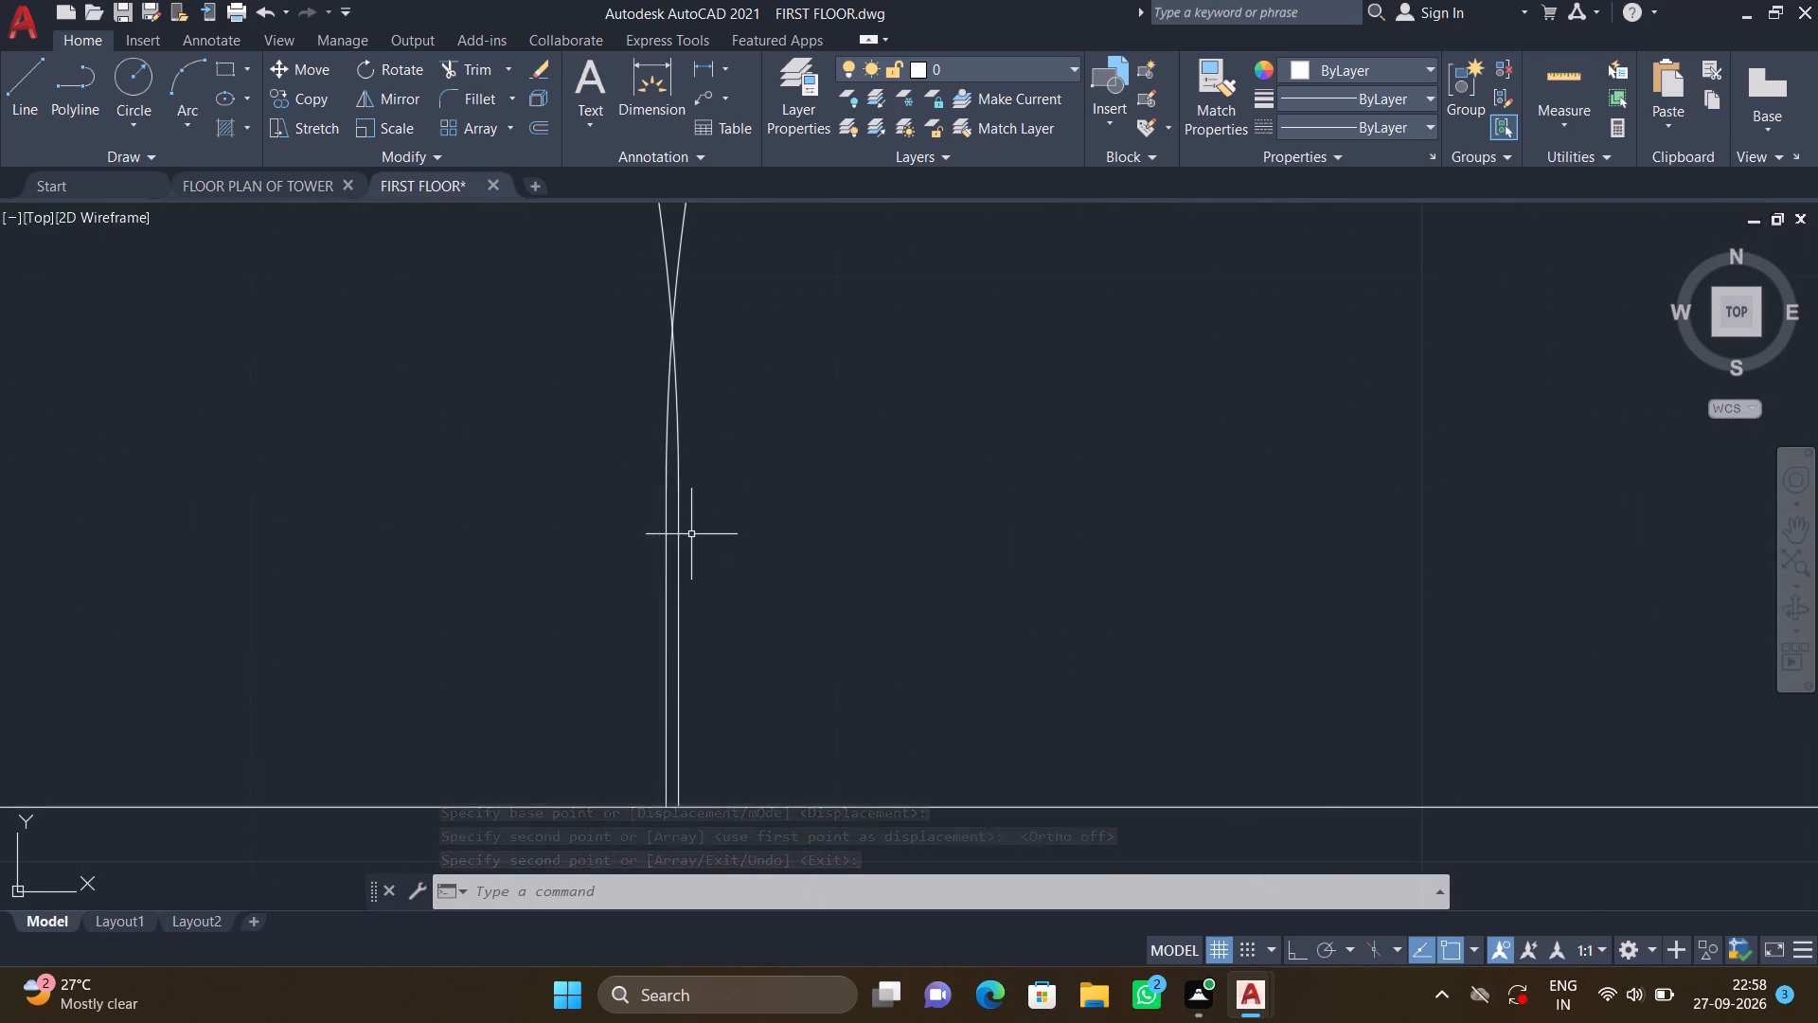
# Move the narrow room's left door so its swing's lower end meets the lower end of the right door's swing.
pyautogui.moveTo(685, 526); pyautogui.dragTo(700, 364, button='middle')
pyautogui.press('m')
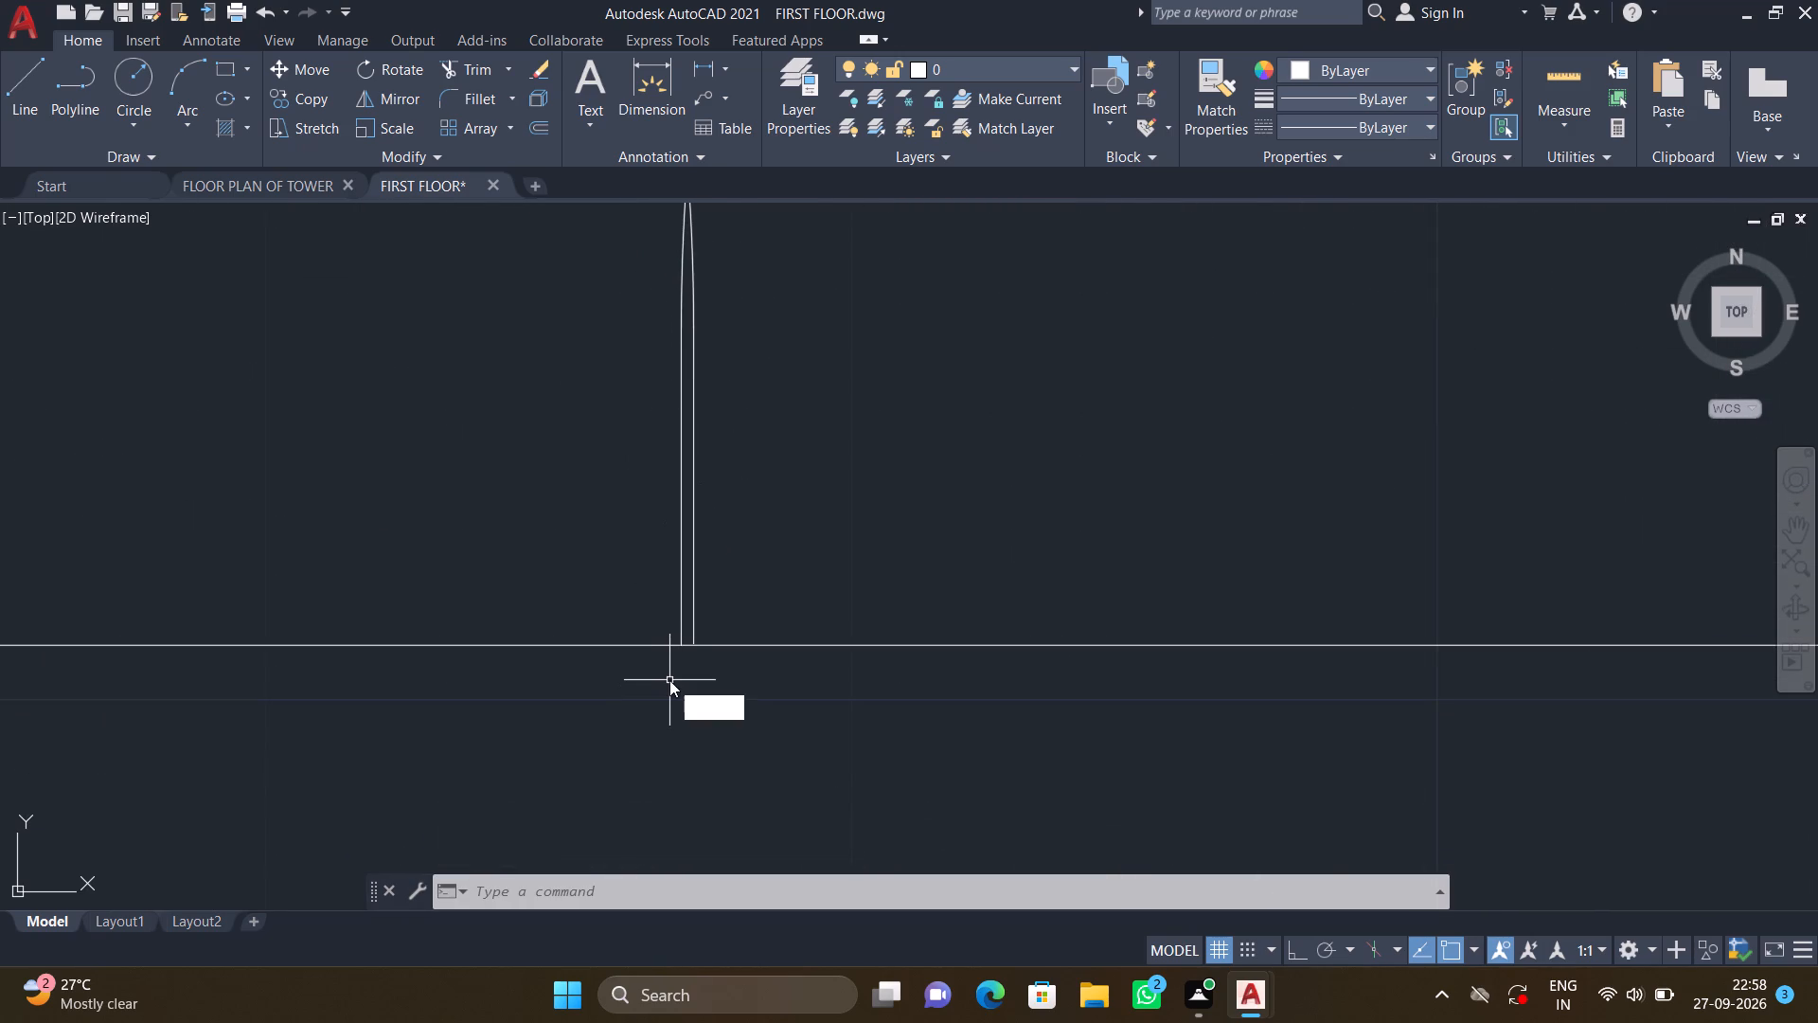
pyautogui.press('Return')
pyautogui.click(695, 613)
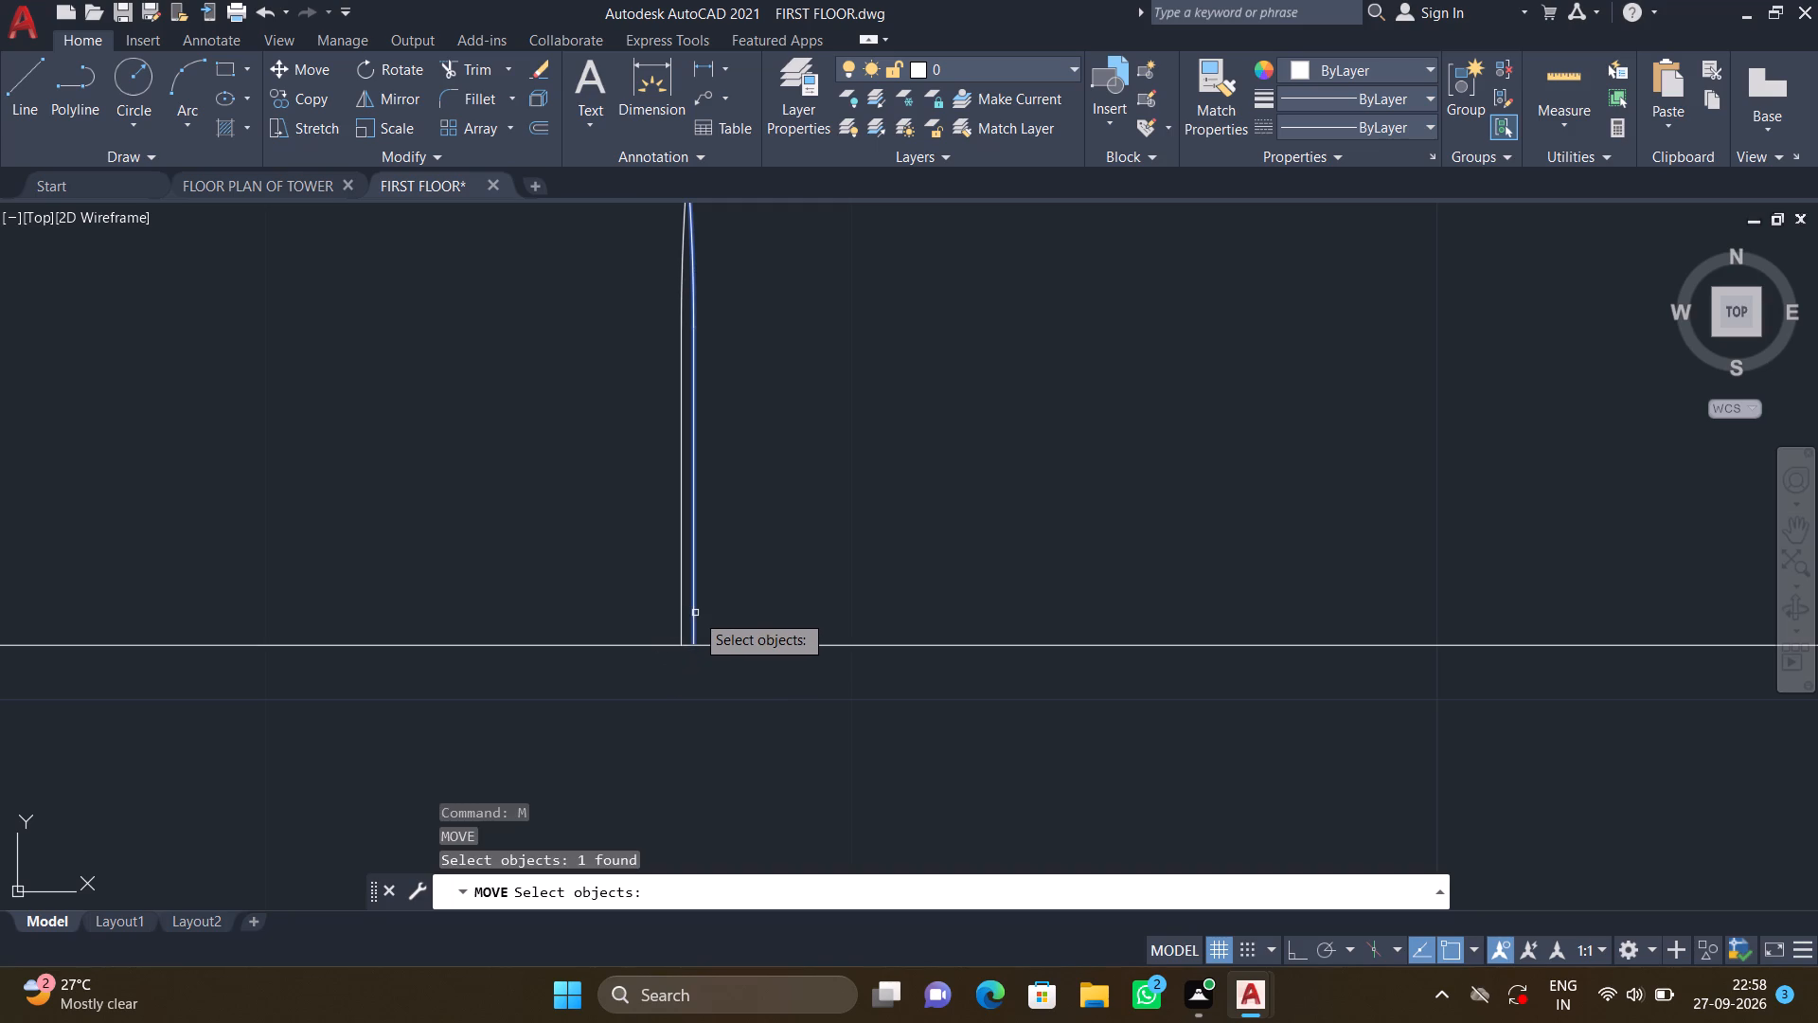
pyautogui.press('Return')
pyautogui.scroll(3, 696, 645)
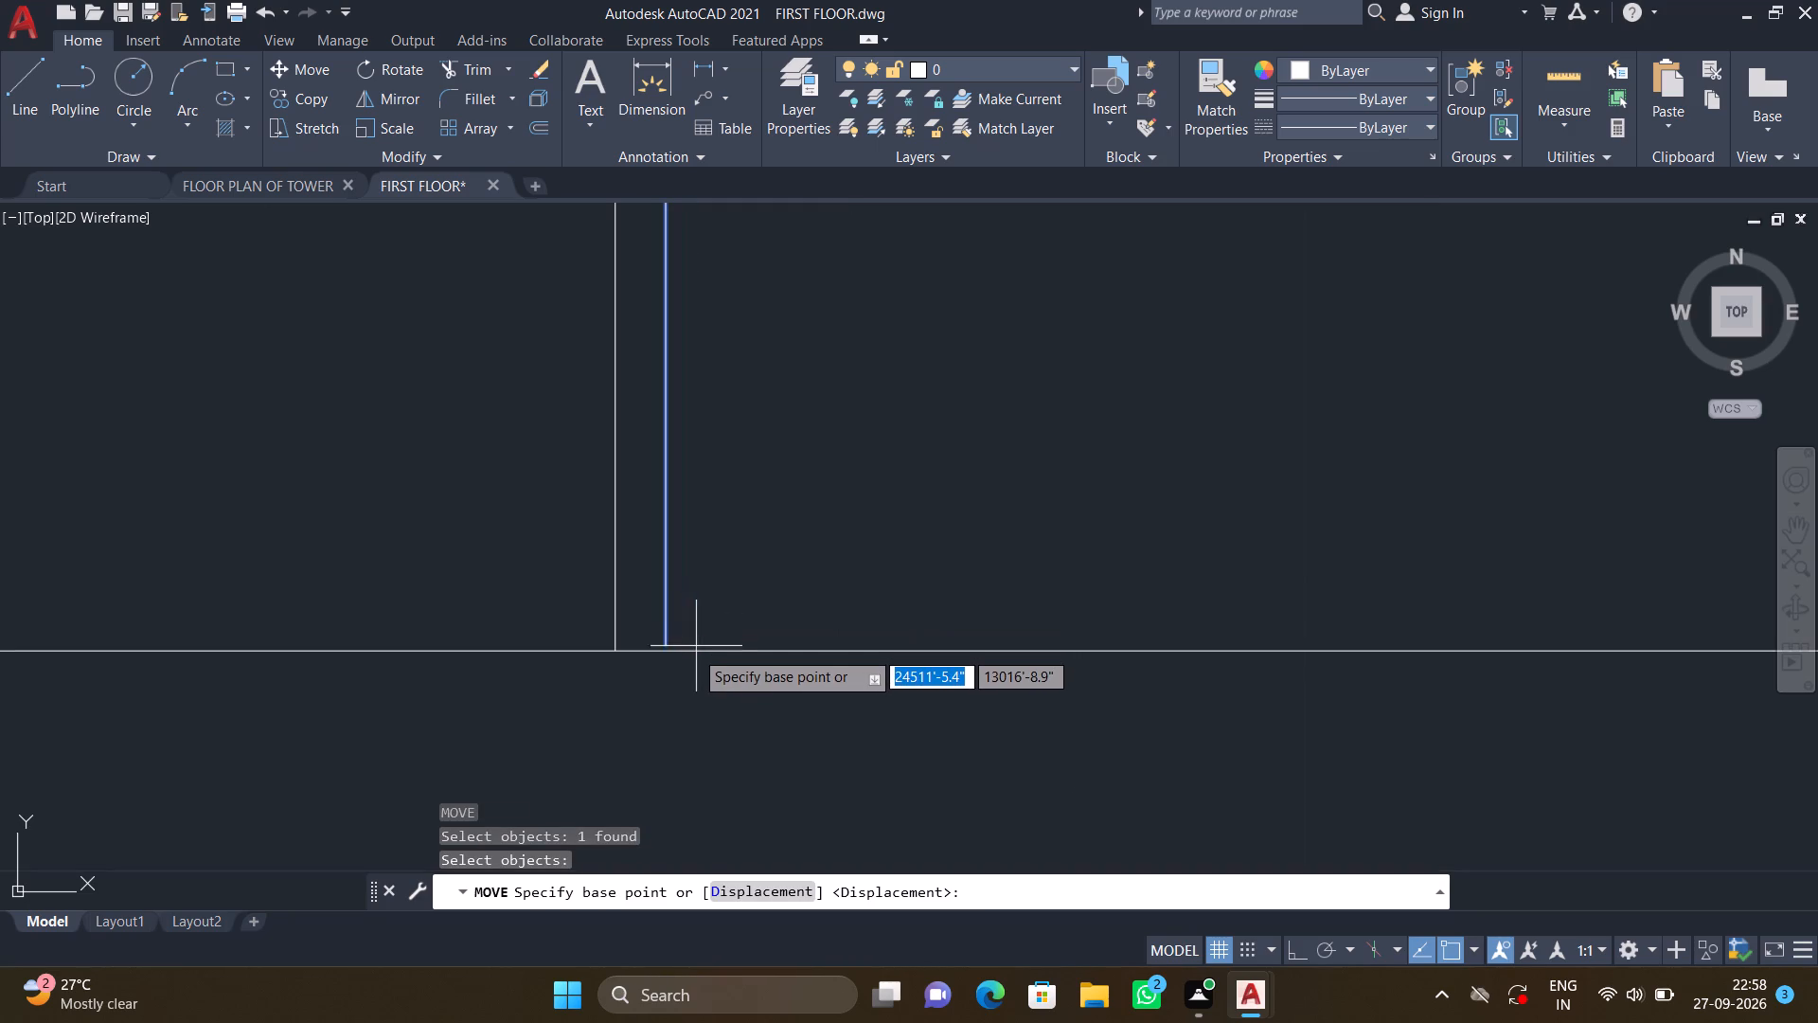
pyautogui.click(665, 644)
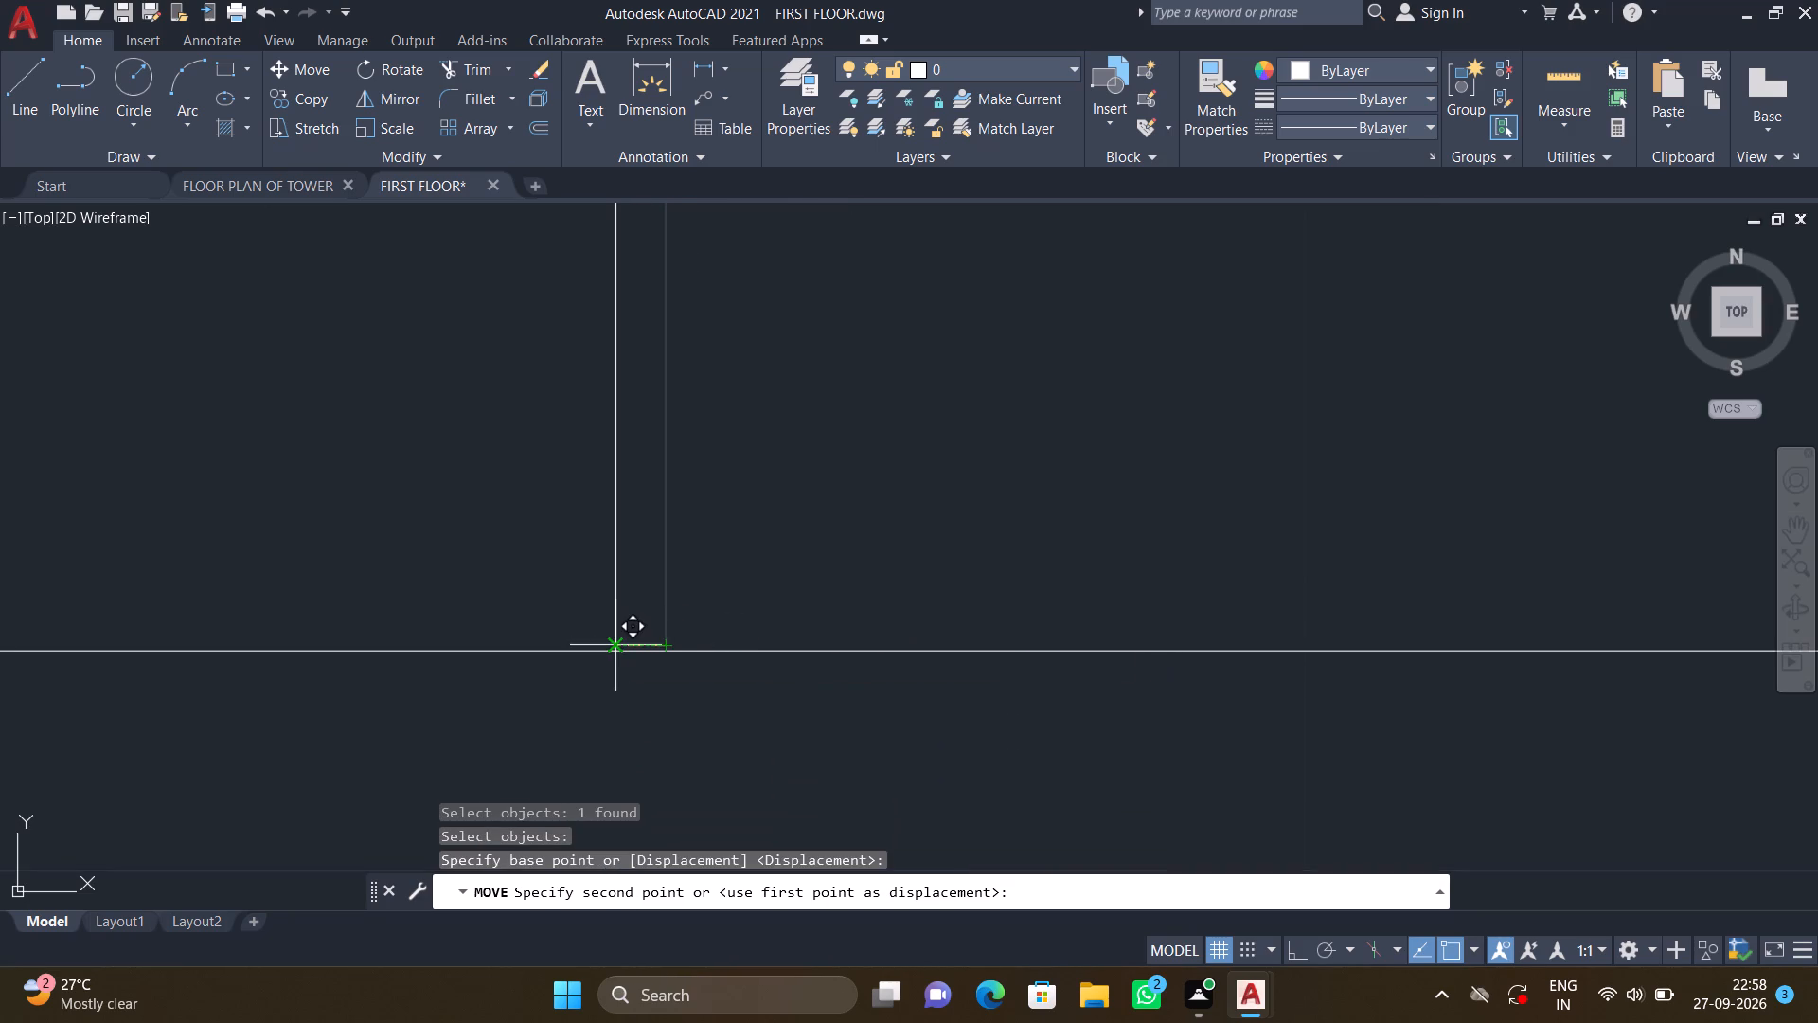
pyautogui.click(615, 642)
pyautogui.press('Return')
pyautogui.scroll(-2, 584, 638)
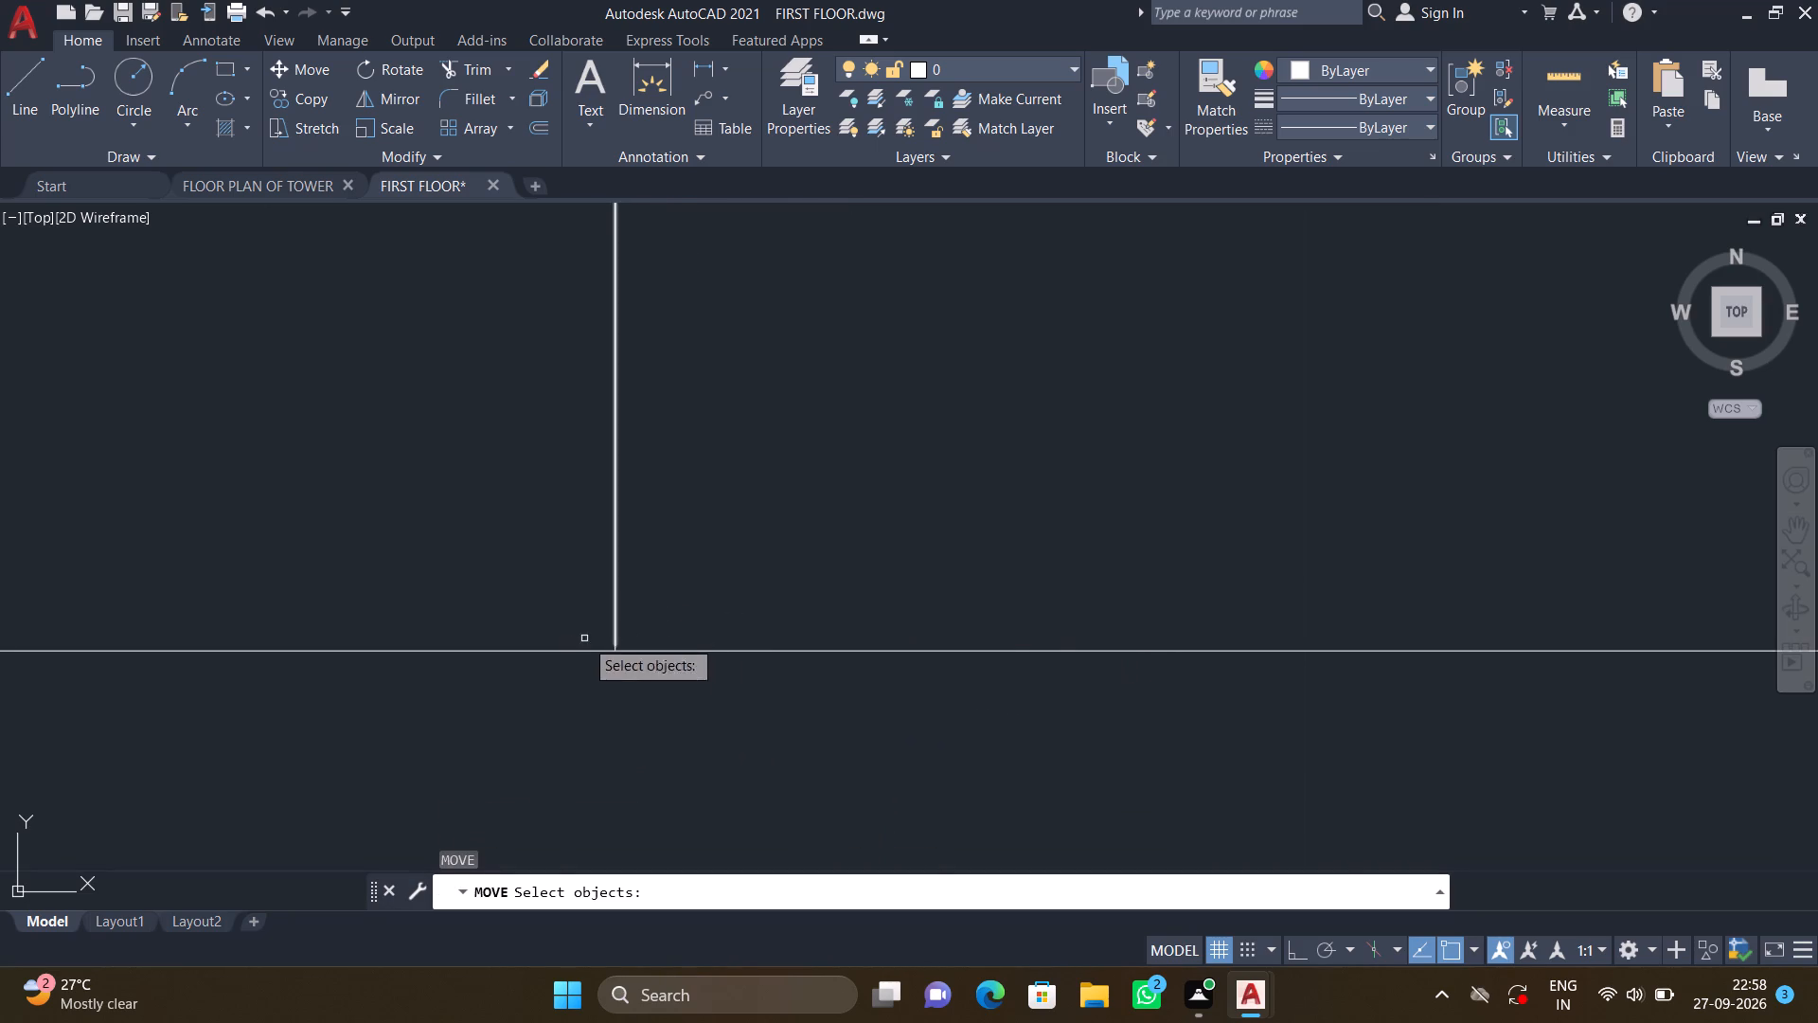
pyautogui.scroll(-3, 584, 638)
pyautogui.scroll(-3, 443, 587)
pyautogui.moveTo(446, 579); pyautogui.dragTo(763, 564, button='middle')
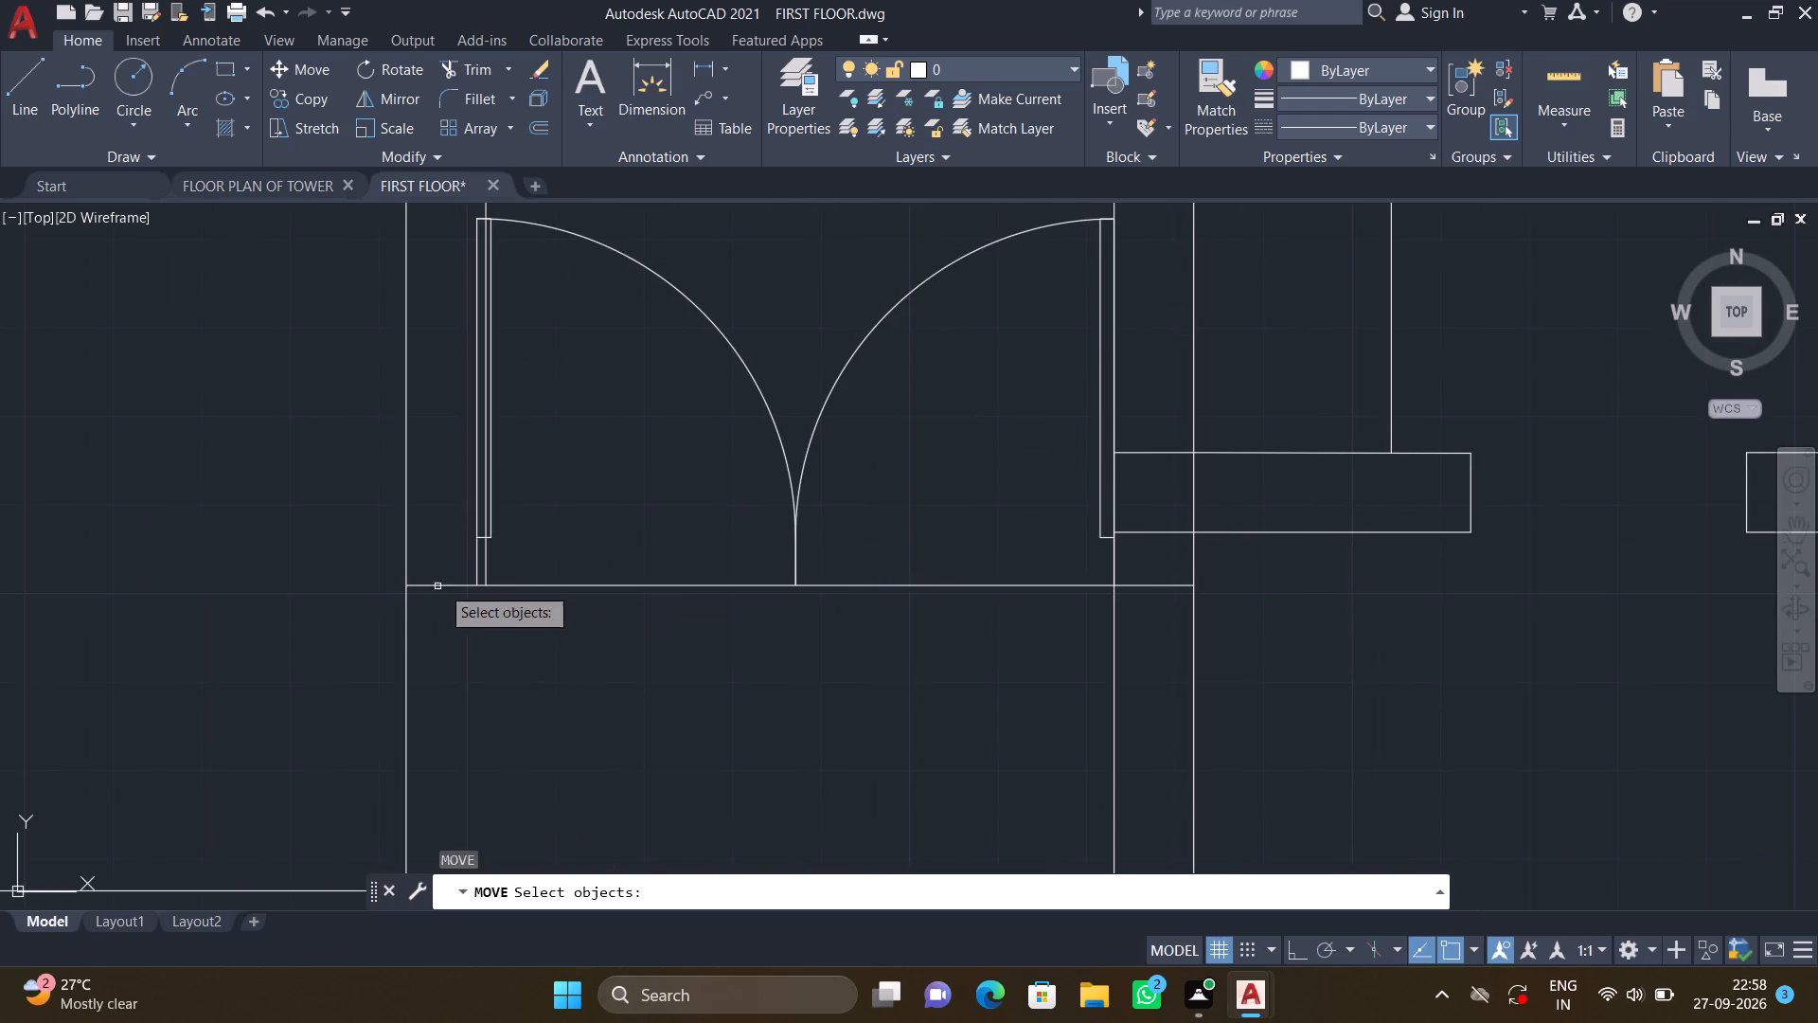
pyautogui.scroll(4, 517, 587)
pyautogui.scroll(-4, 397, 555)
pyautogui.scroll(-2, 475, 501)
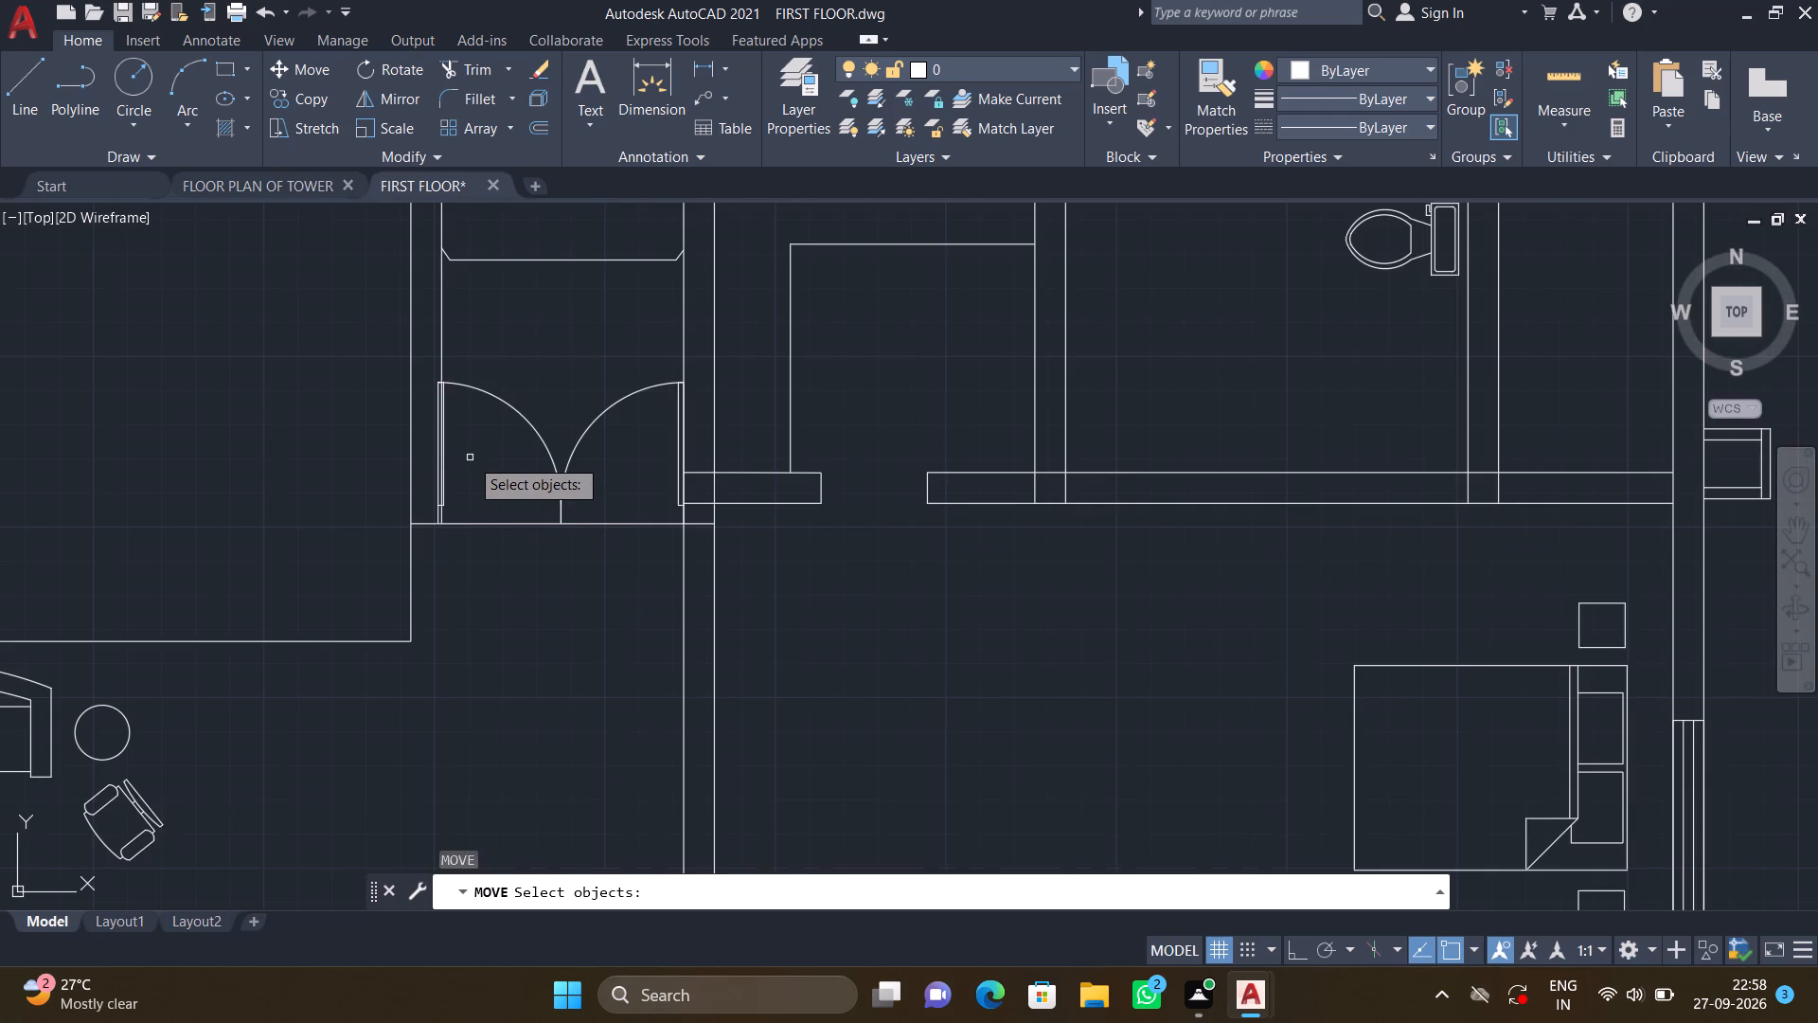
pyautogui.press('Return')
# Copy the lower-left leaf and swing of the larger horizontal circular door symbol to the upper end of the middle-left bedroom's right wall.
pyautogui.moveTo(454, 469); pyautogui.dragTo(563, 467, button='middle')
pyautogui.scroll(3, 520, 421)
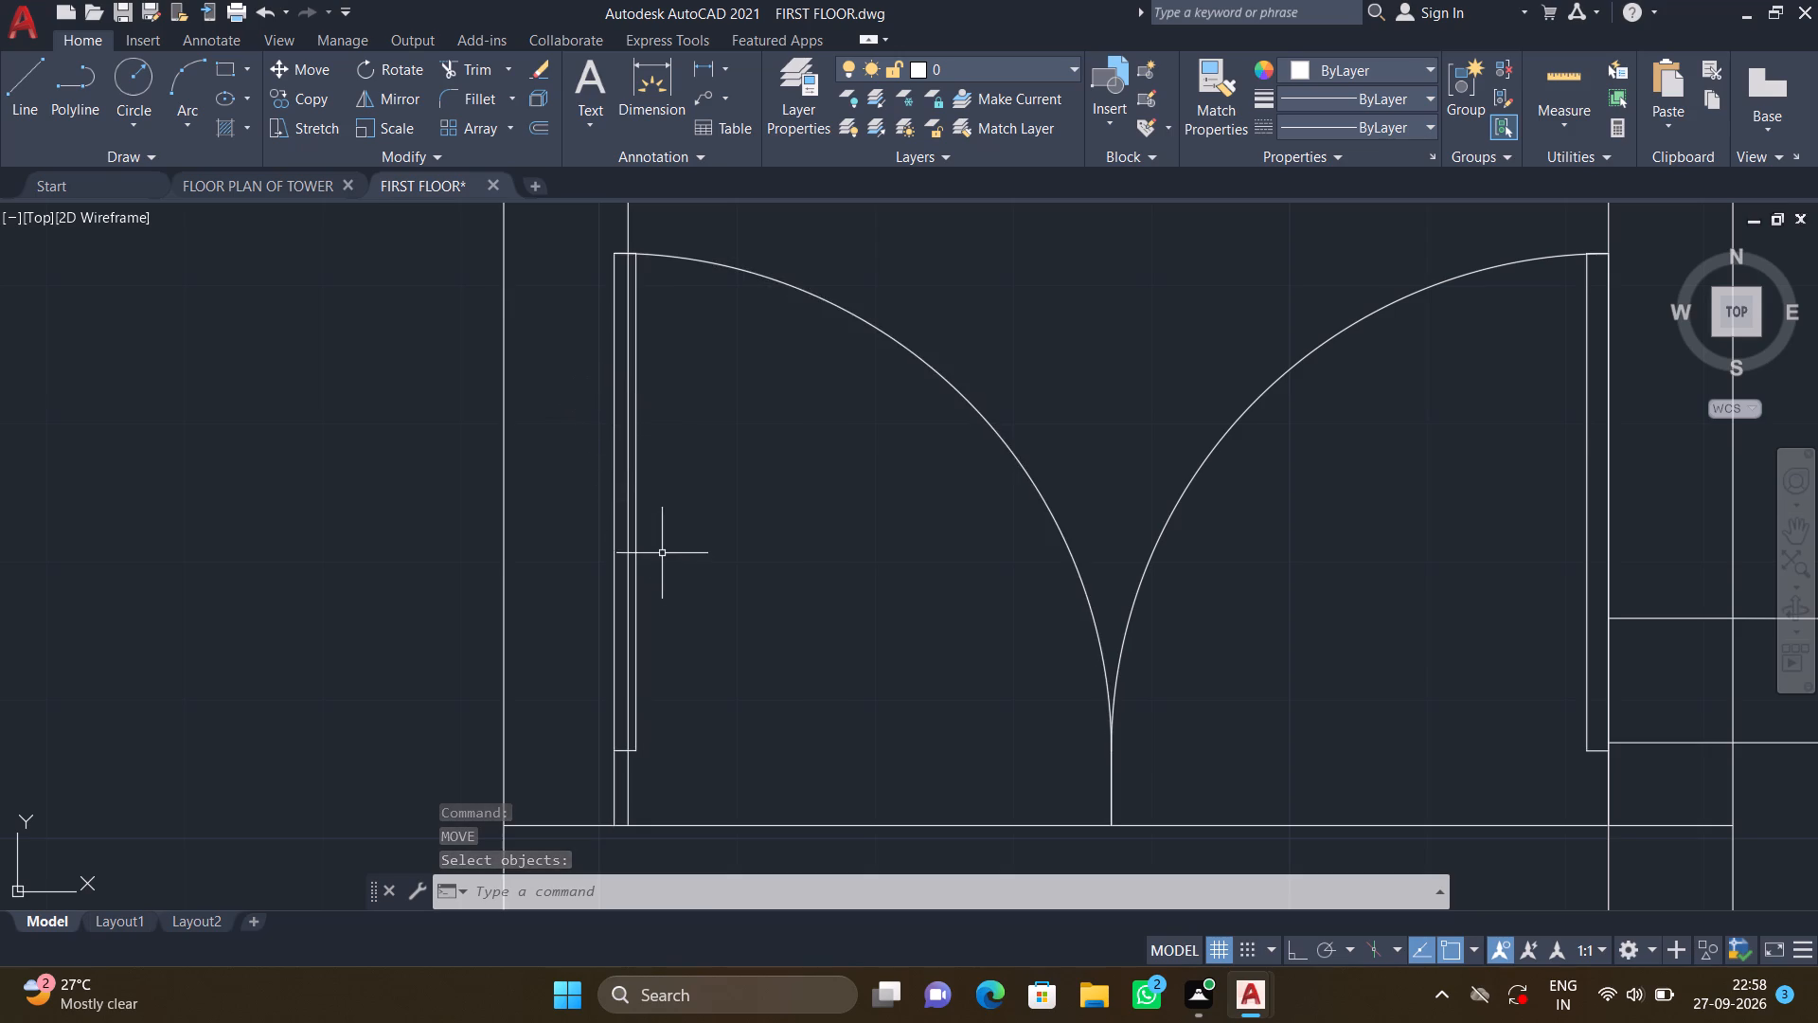
pyautogui.scroll(-3, 675, 555)
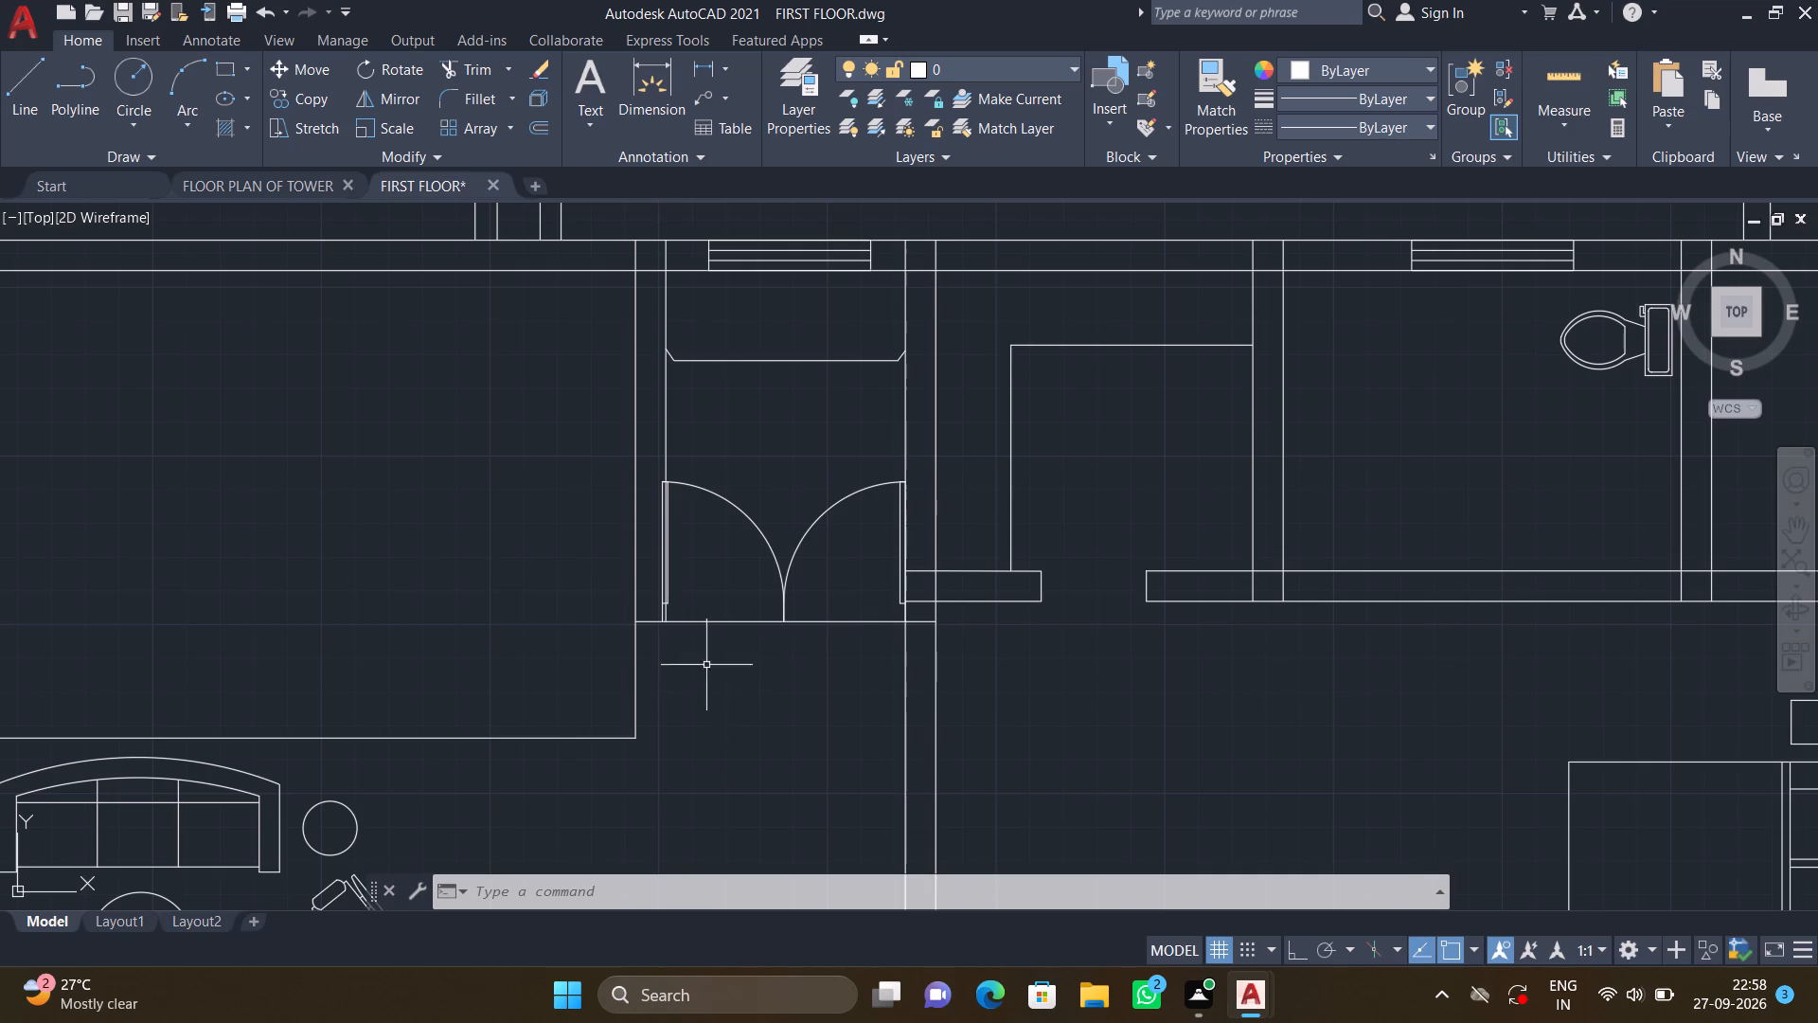
pyautogui.scroll(-2, 693, 629)
pyautogui.moveTo(680, 655); pyautogui.dragTo(642, 506, button='middle')
pyautogui.scroll(-2, 655, 511)
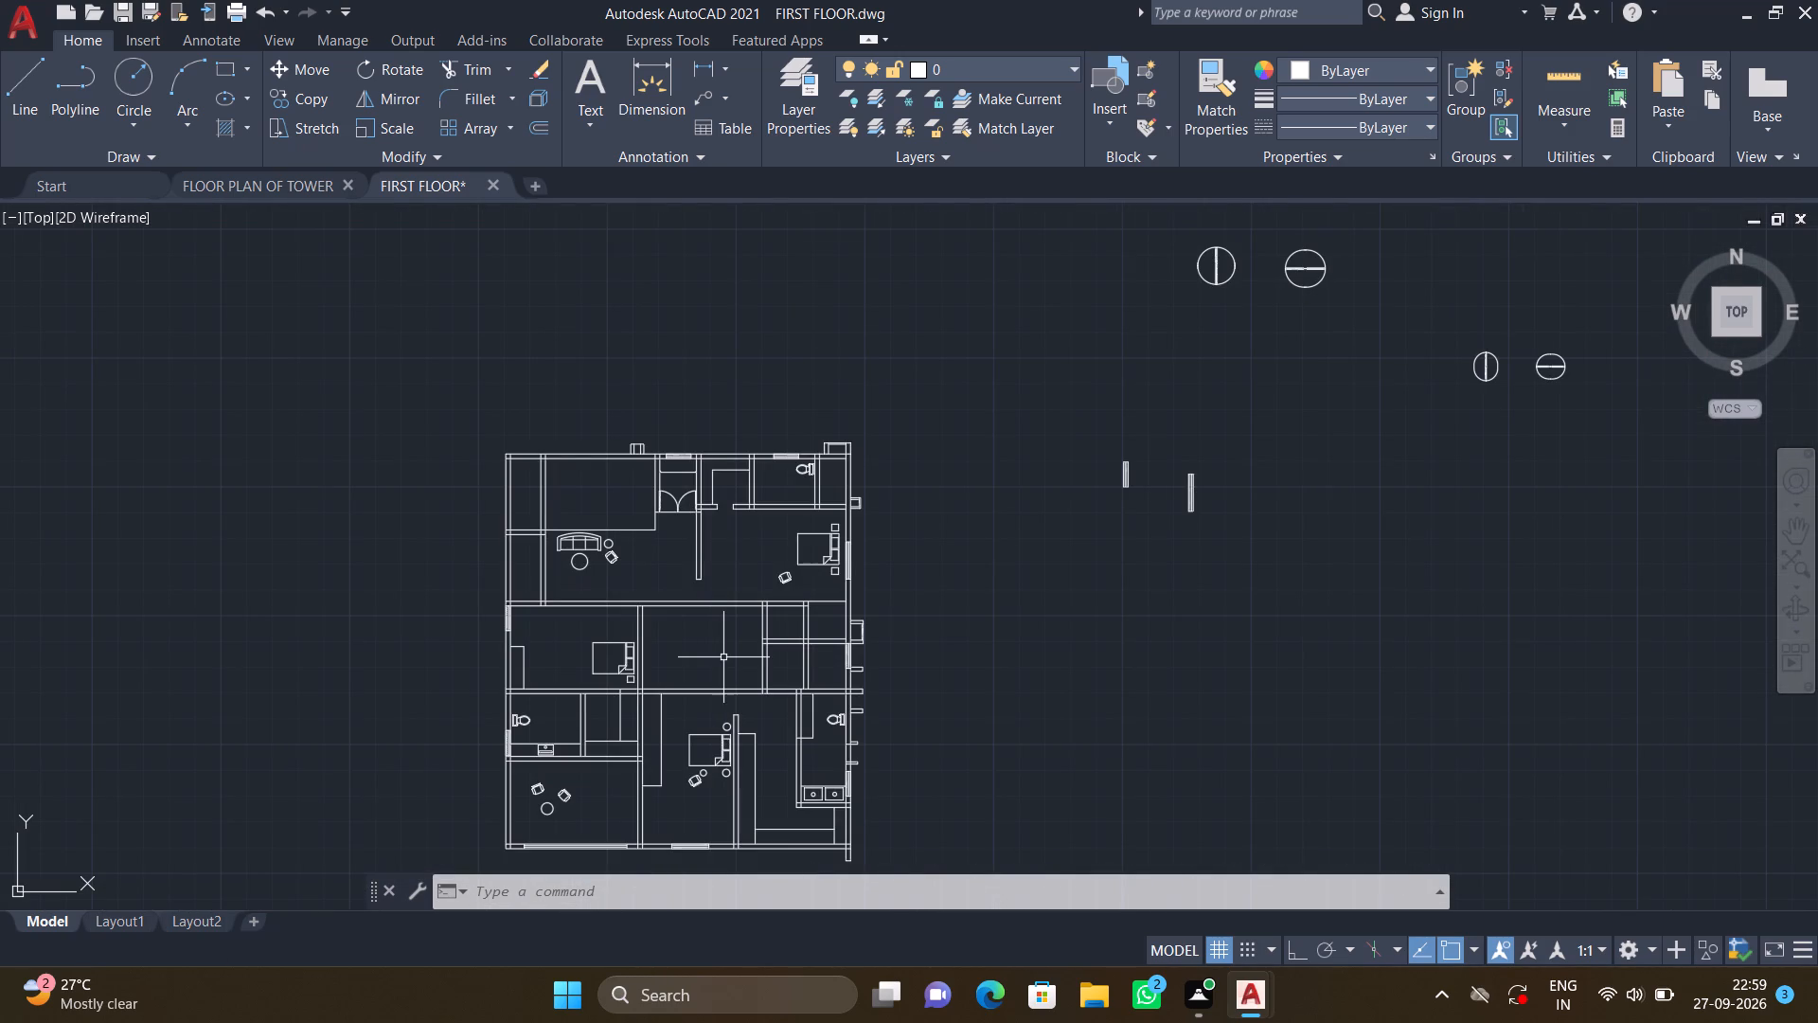
pyautogui.moveTo(708, 682); pyautogui.dragTo(710, 571, button='middle')
pyautogui.moveTo(1145, 372); pyautogui.dragTo(890, 574, button='middle')
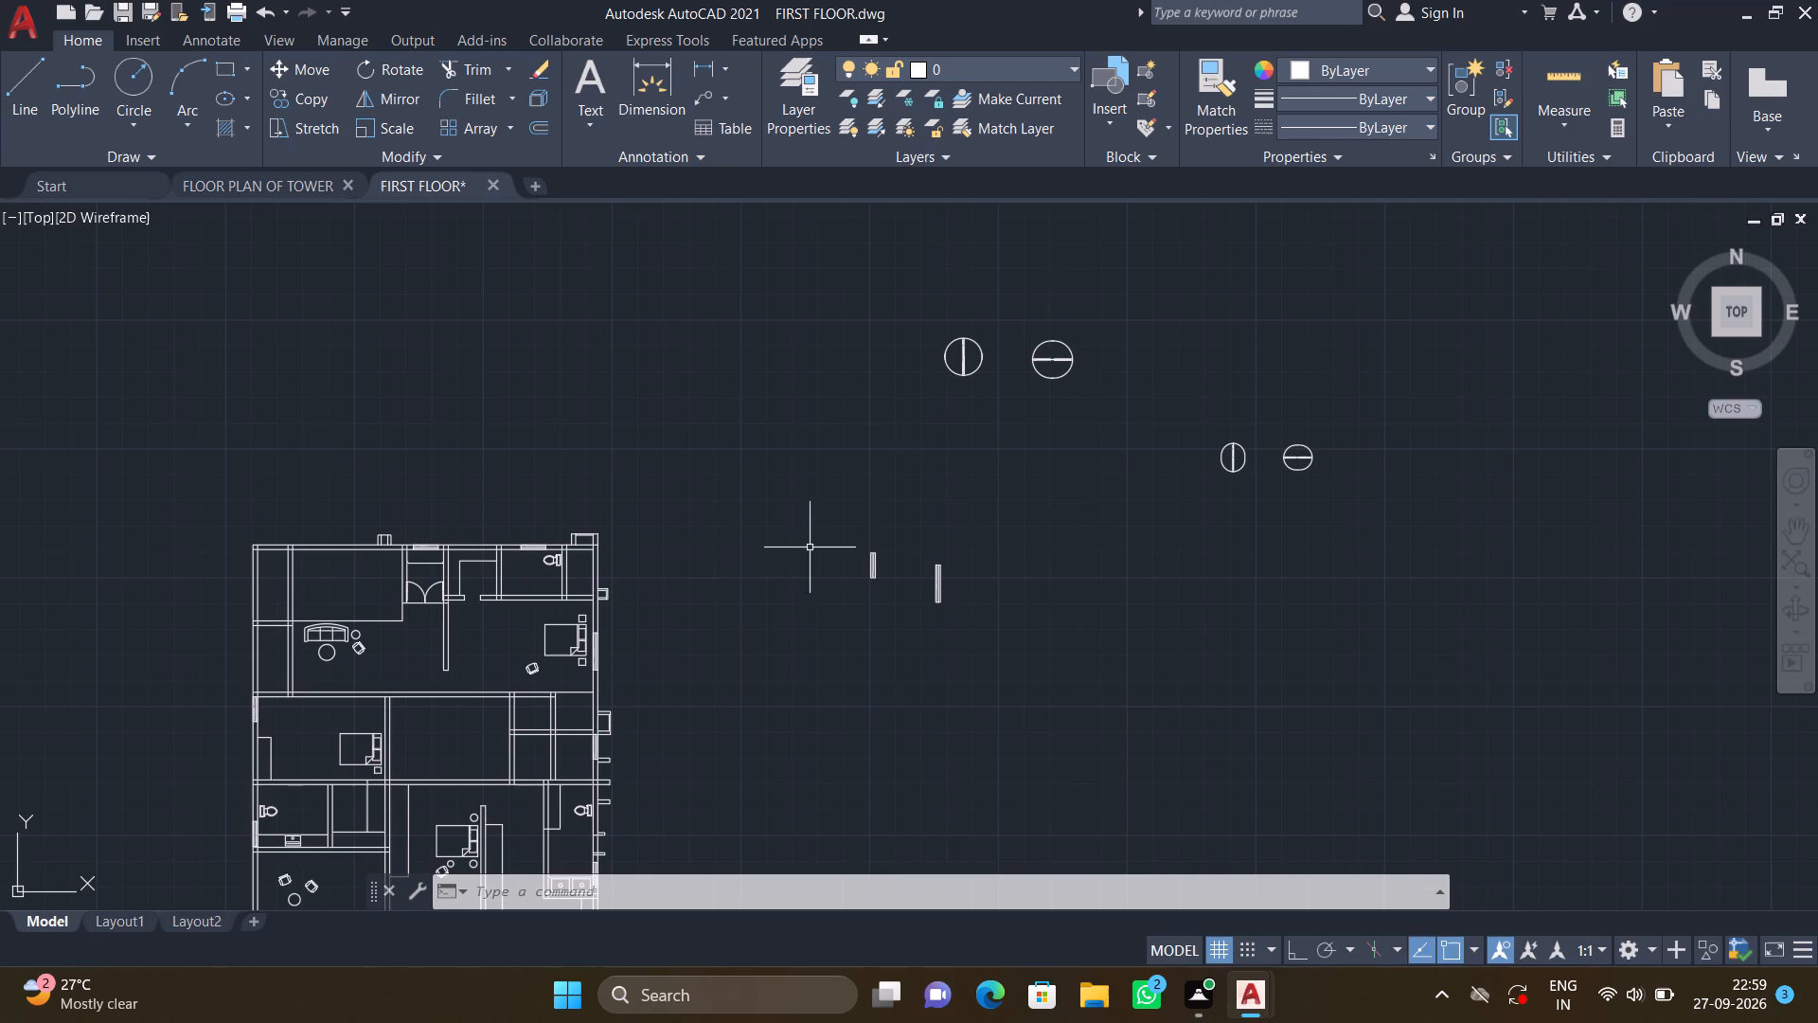
pyautogui.scroll(2, 971, 426)
pyautogui.moveTo(1031, 389); pyautogui.dragTo(840, 680, button='middle')
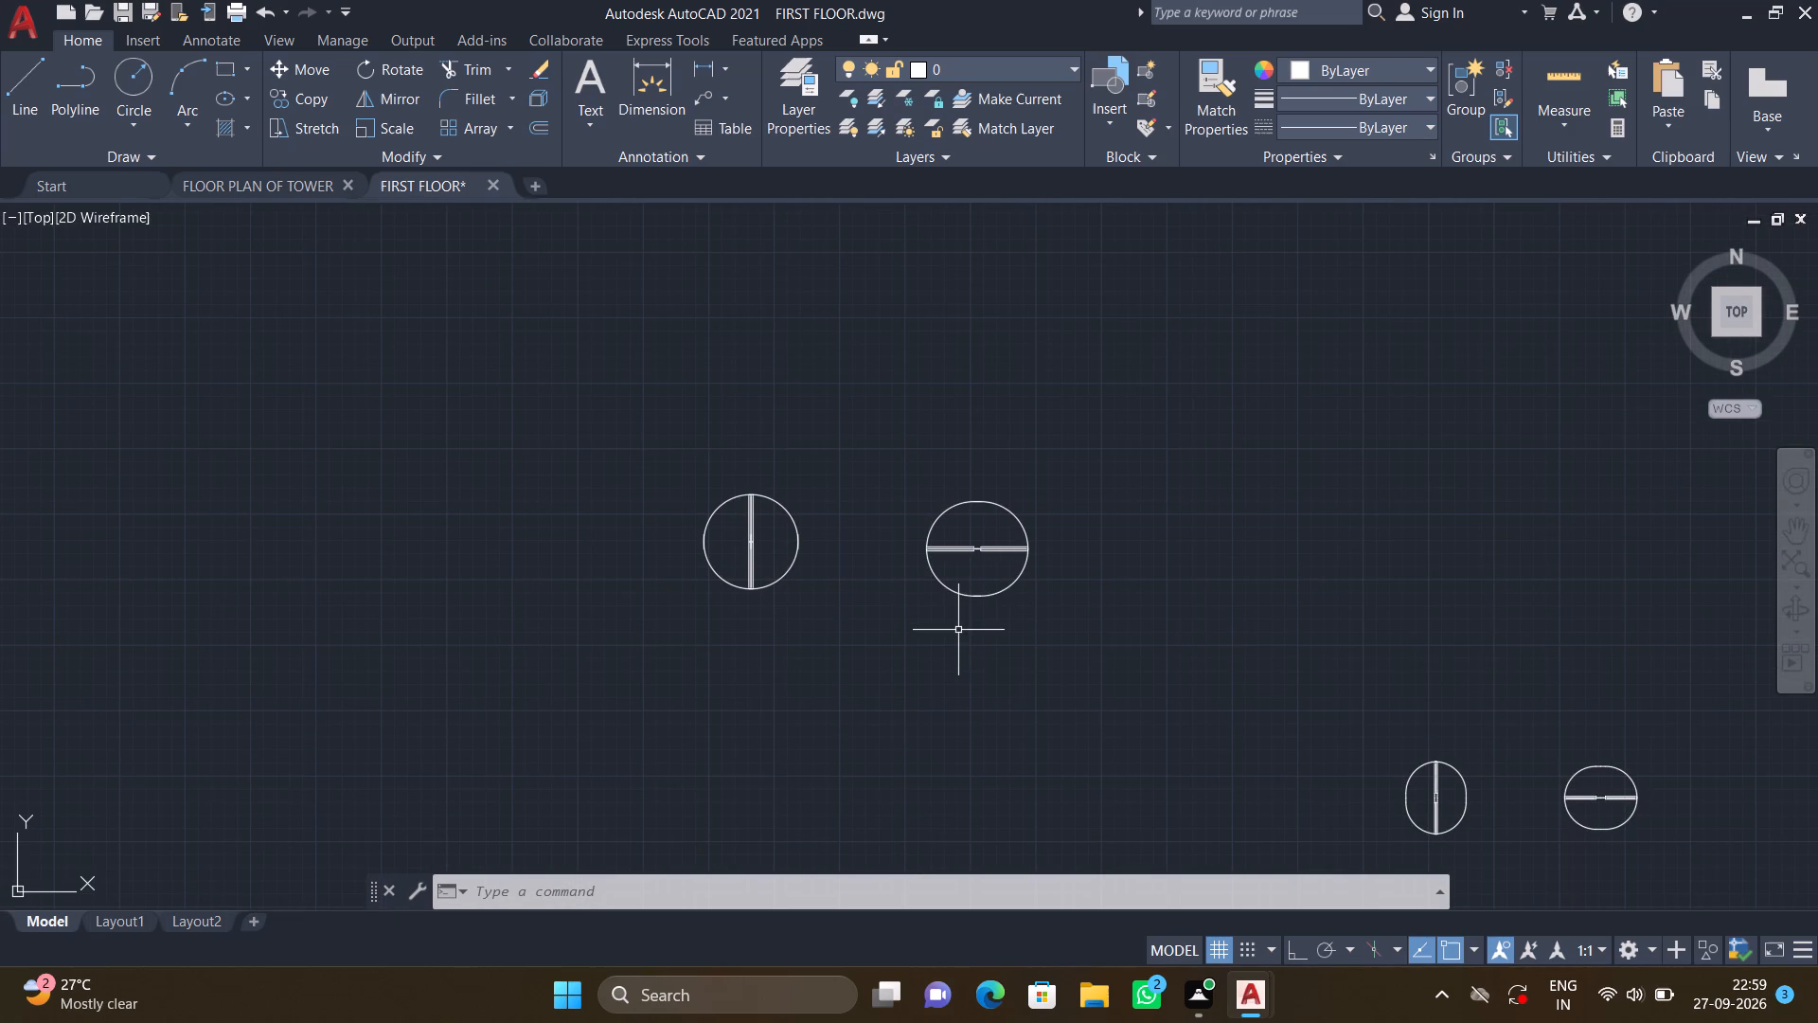
pyautogui.press('c')
pyautogui.press('o')
pyautogui.press('Return')
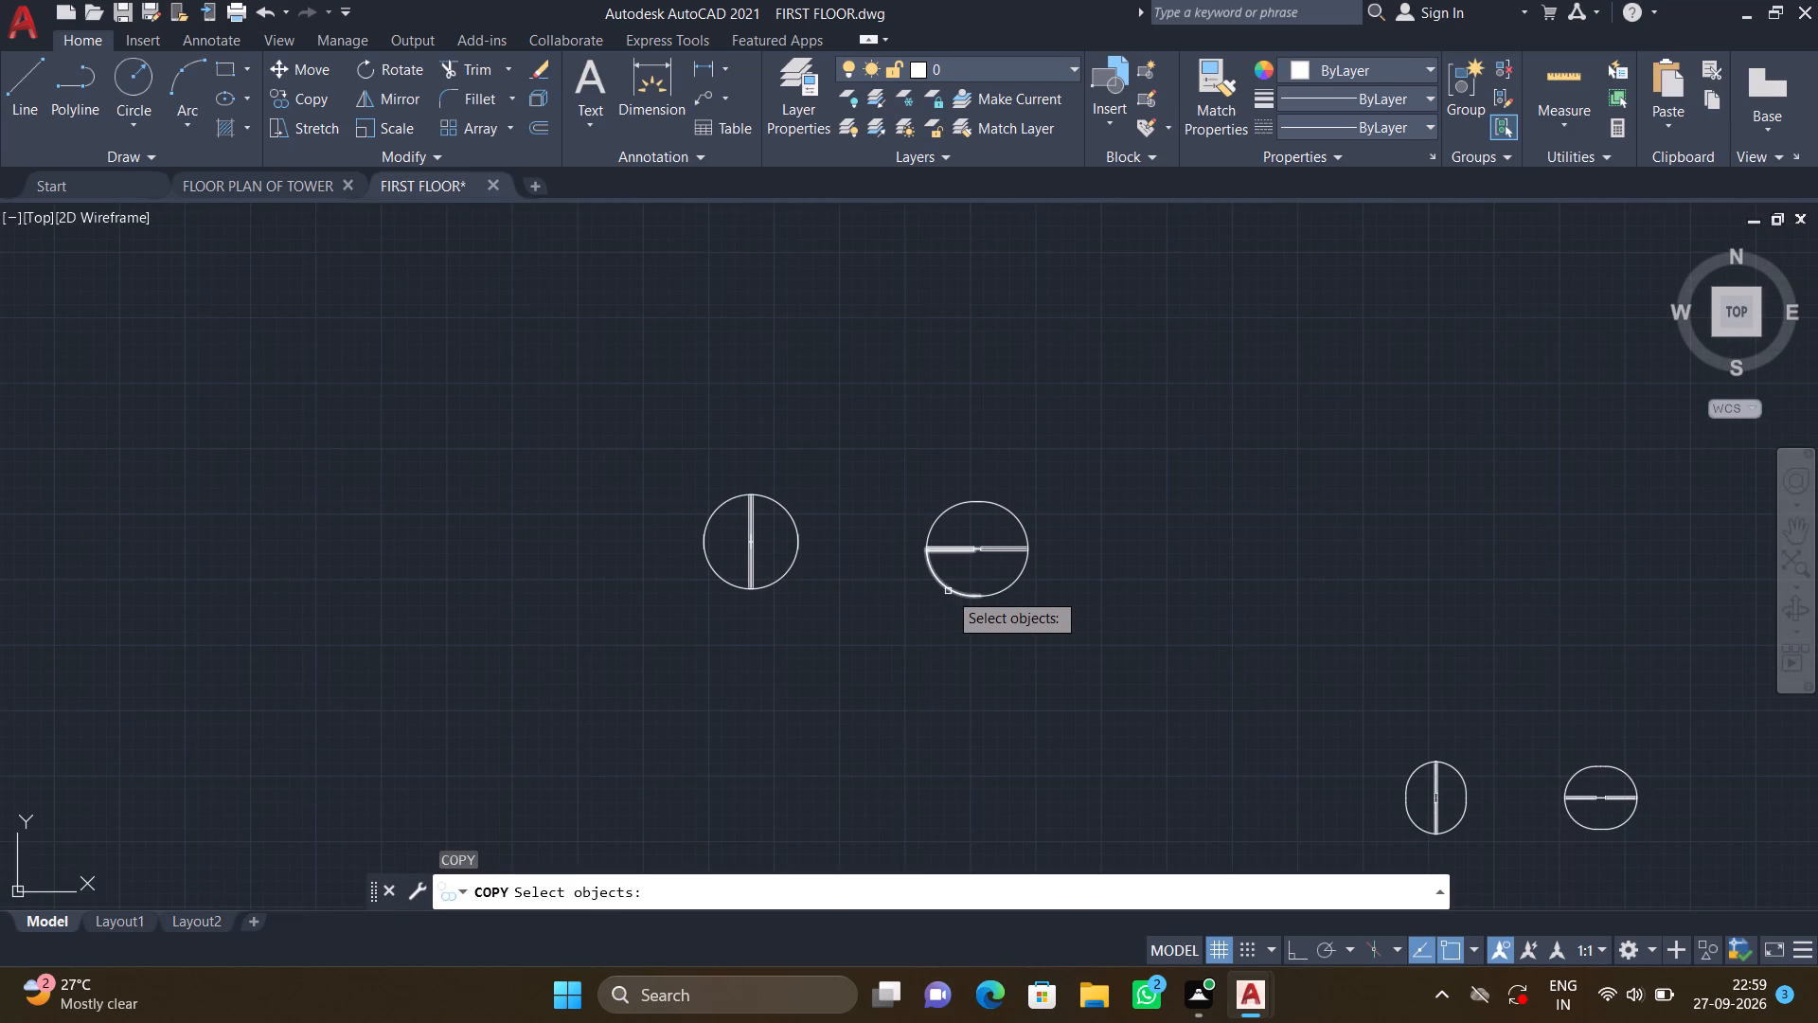
pyautogui.click(948, 590)
pyautogui.press('Return')
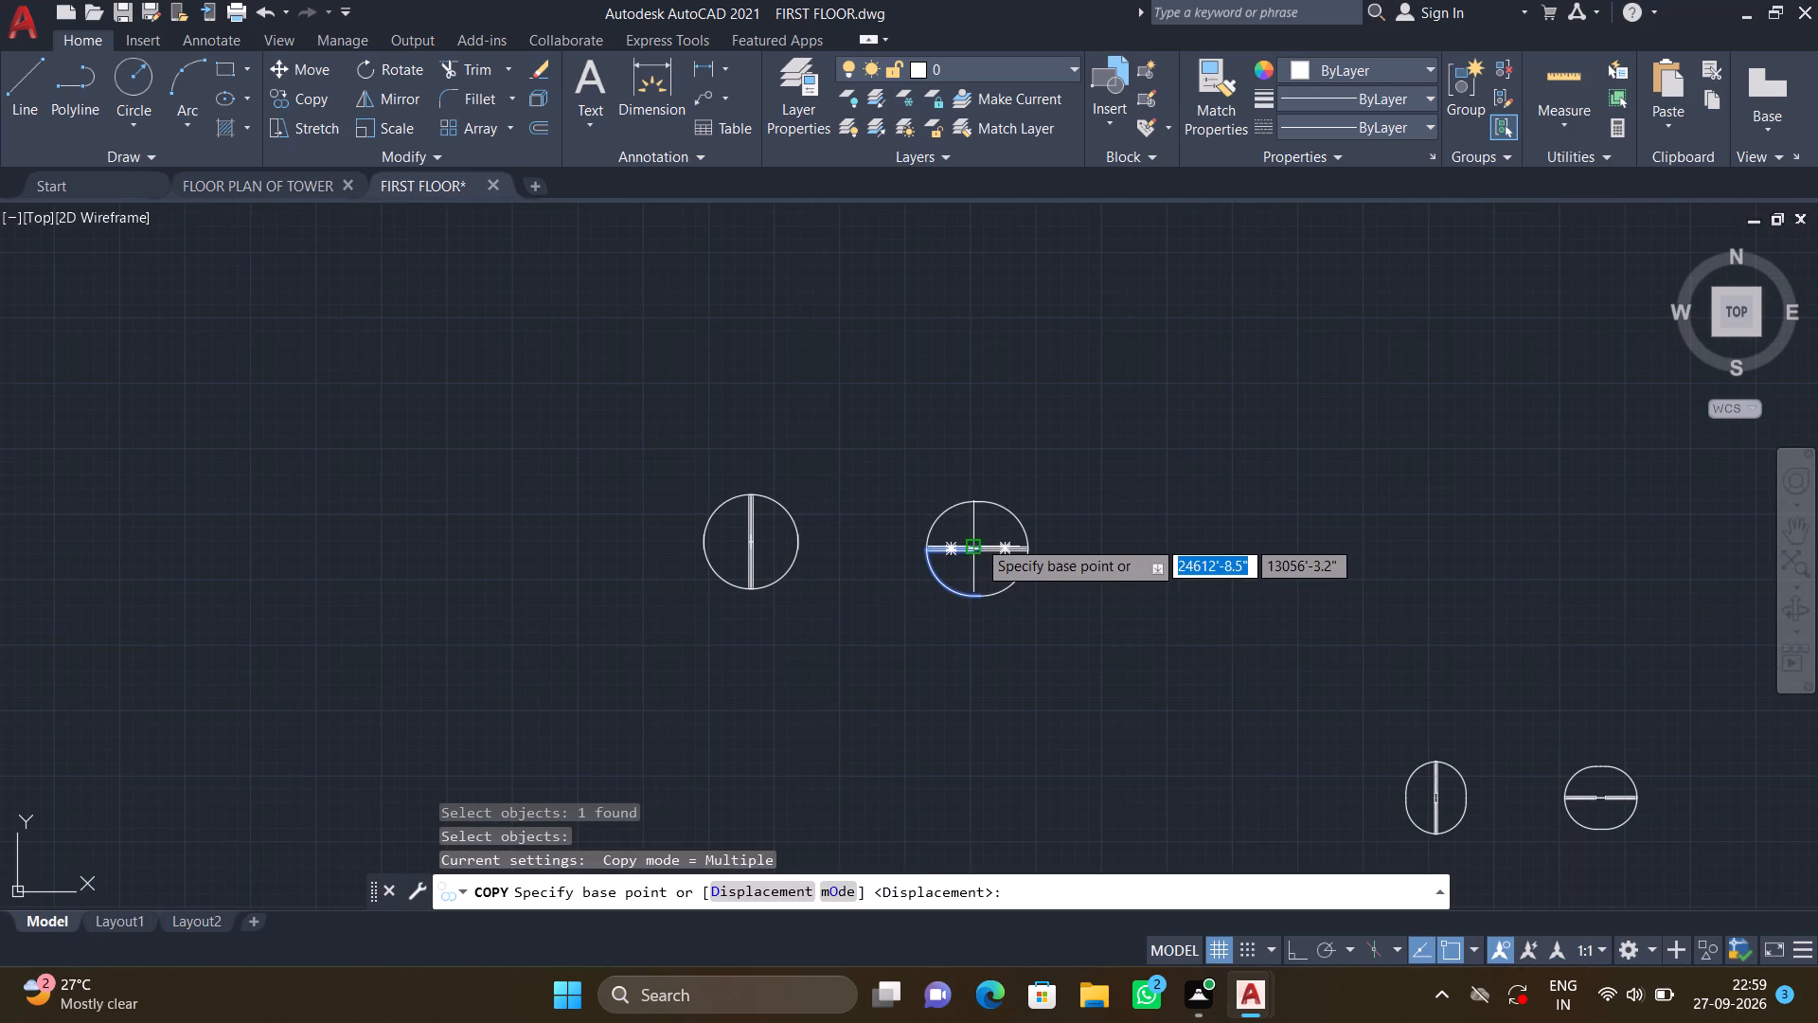
pyautogui.click(975, 539)
pyautogui.scroll(-4, 655, 663)
pyautogui.moveTo(661, 648); pyautogui.dragTo(977, 323, button='middle')
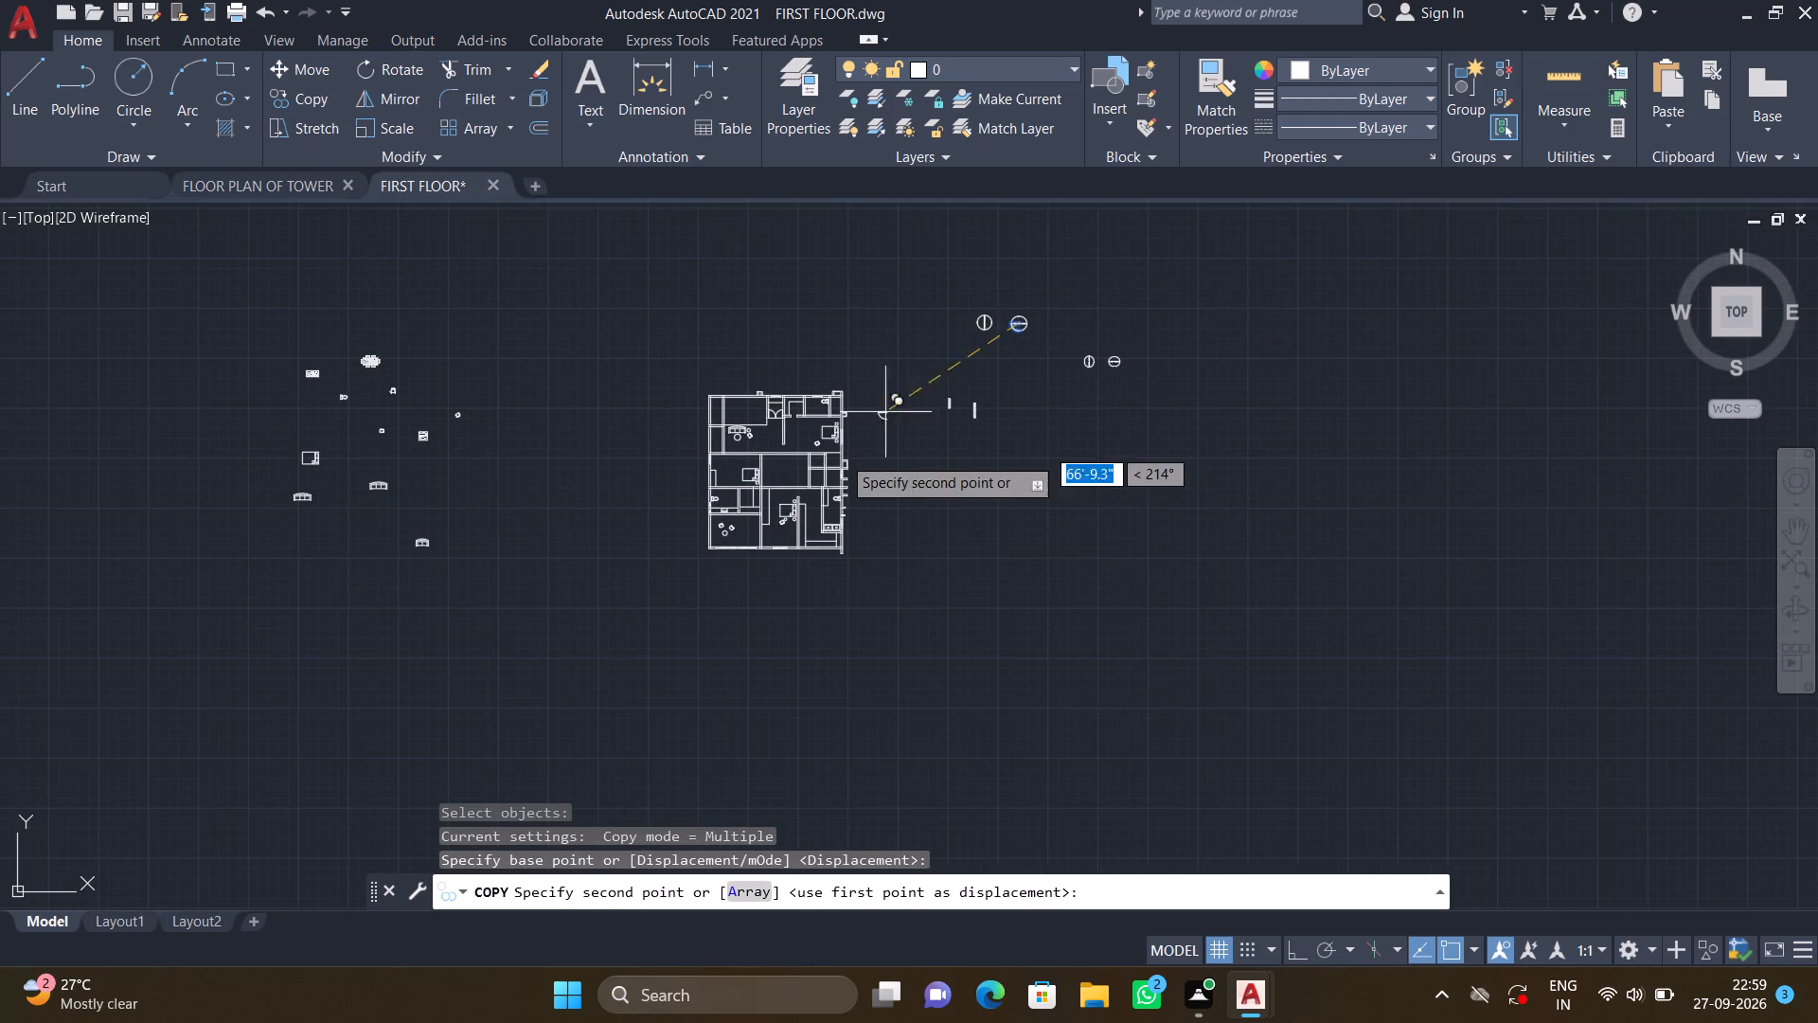
pyautogui.scroll(8, 755, 454)
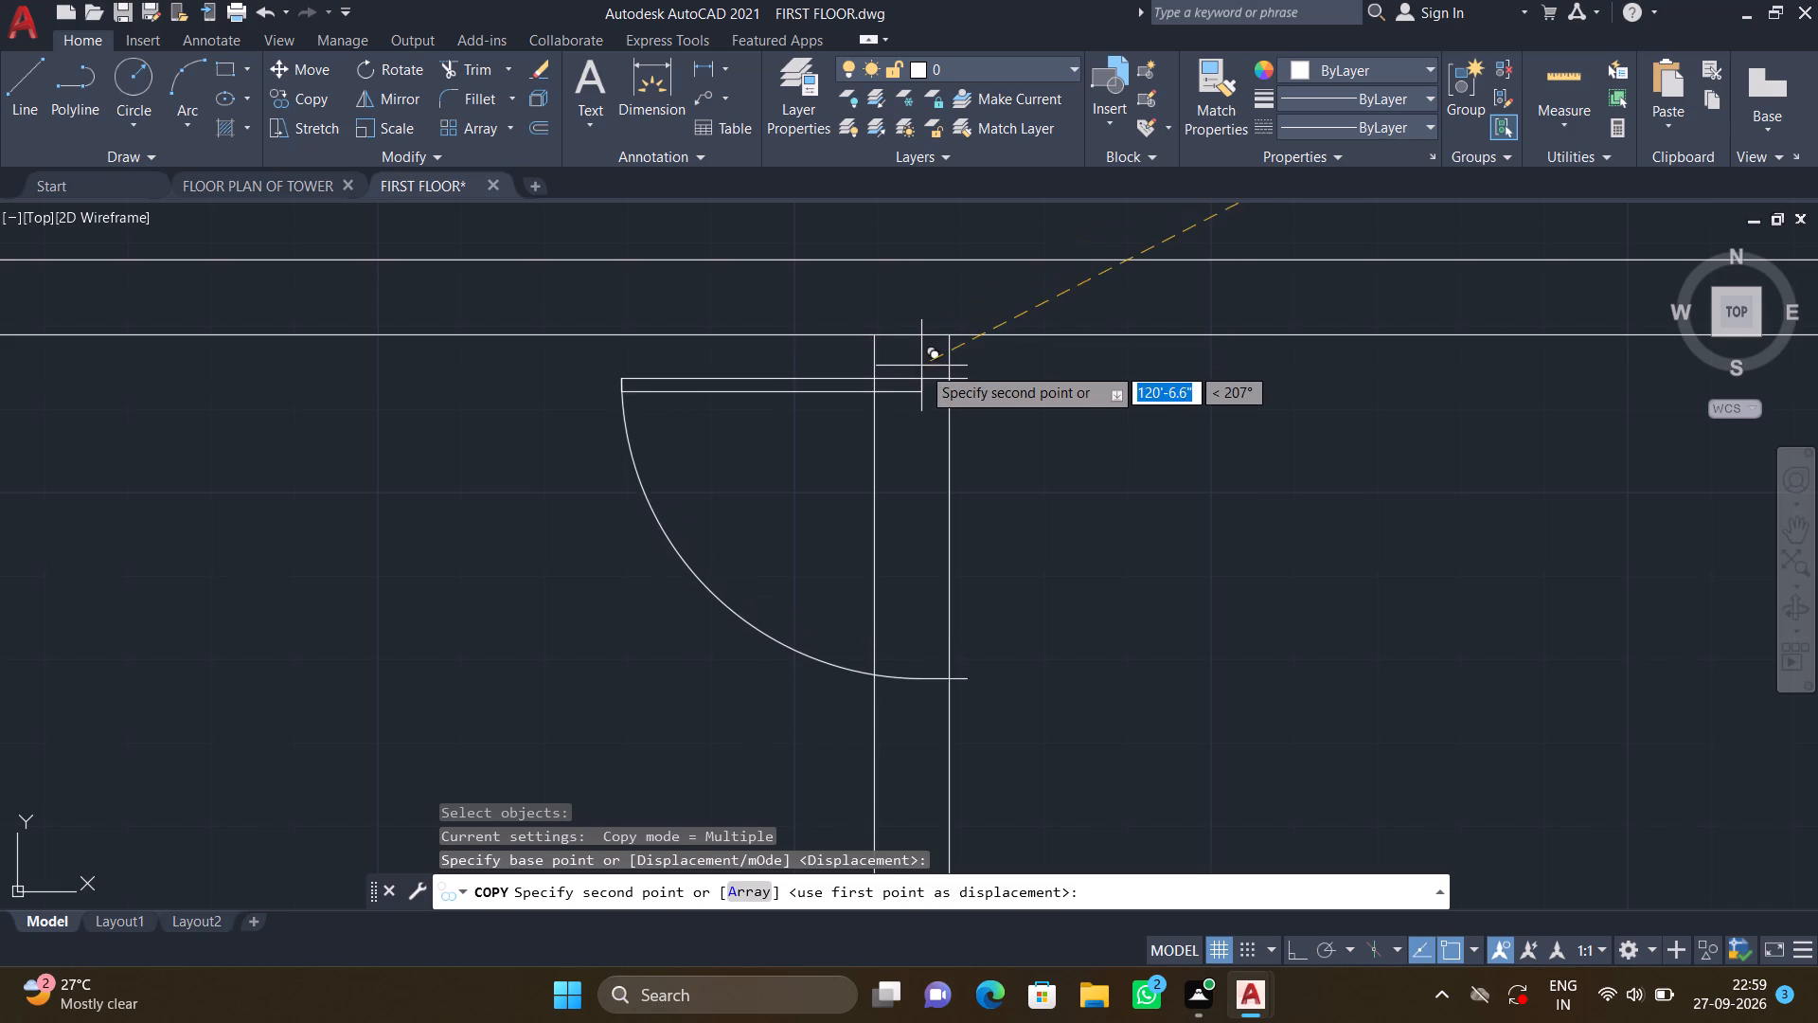
pyautogui.scroll(1, 916, 345)
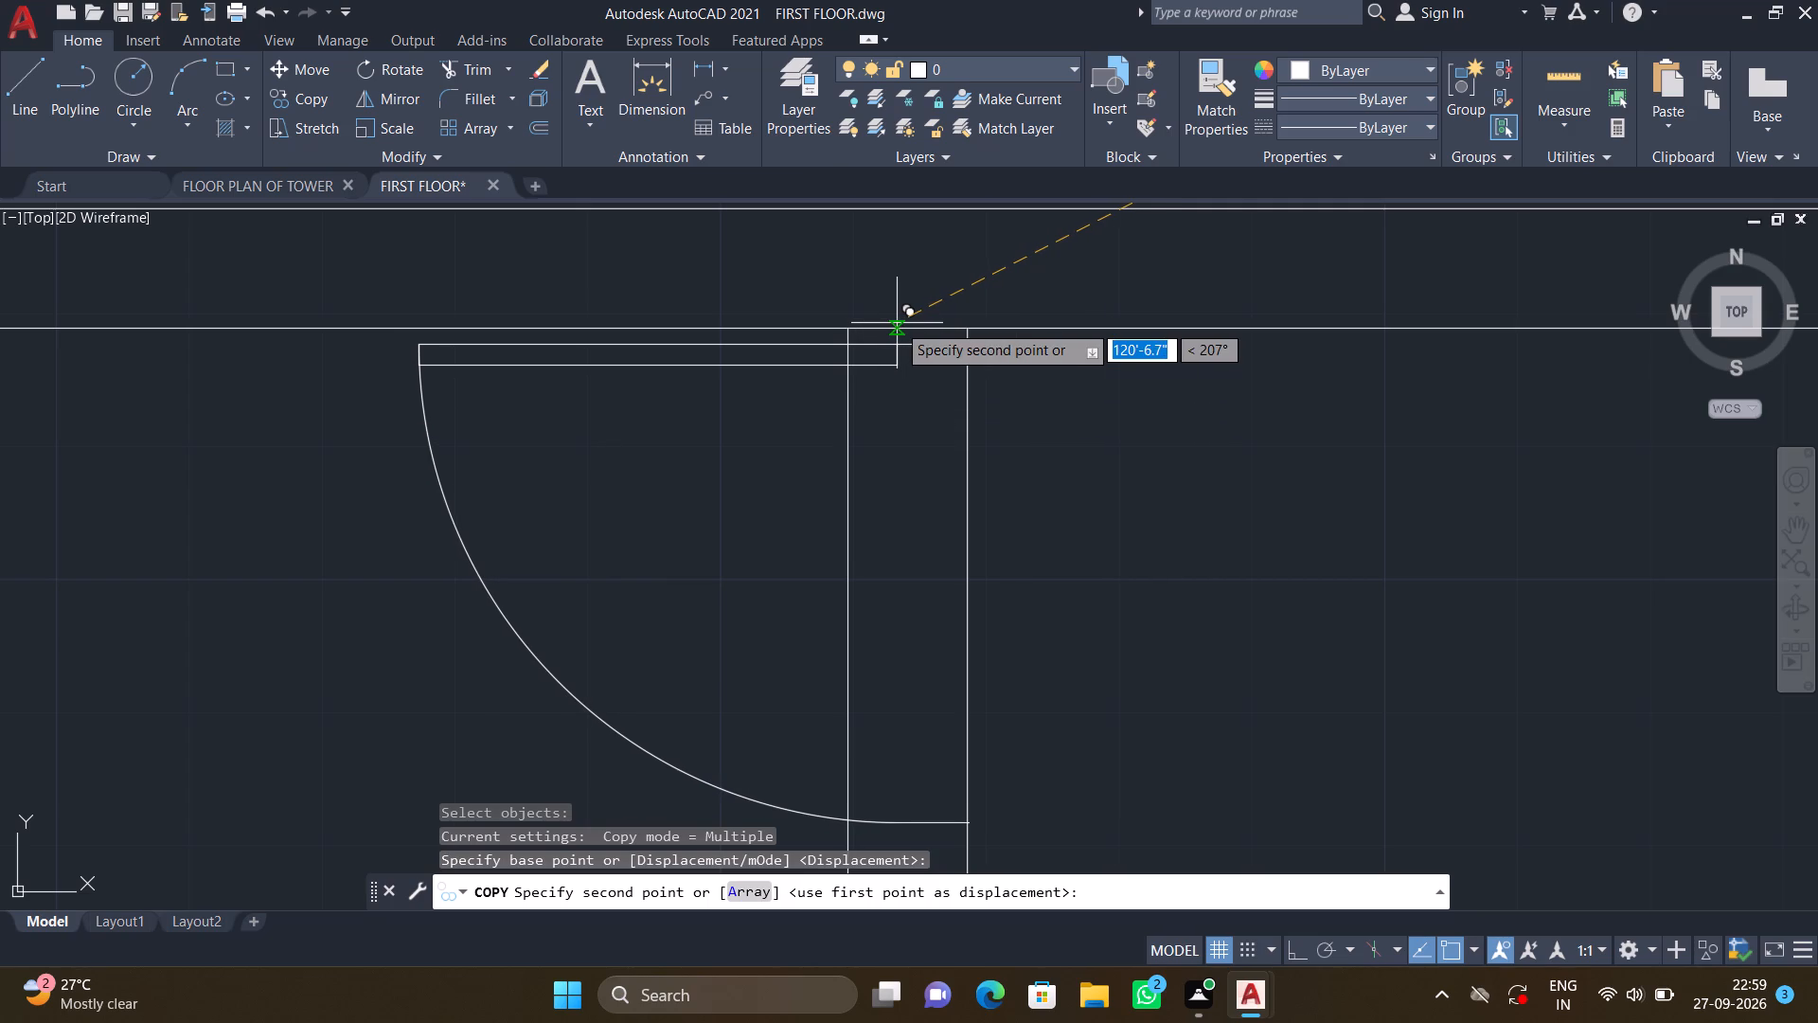
pyautogui.click(894, 323)
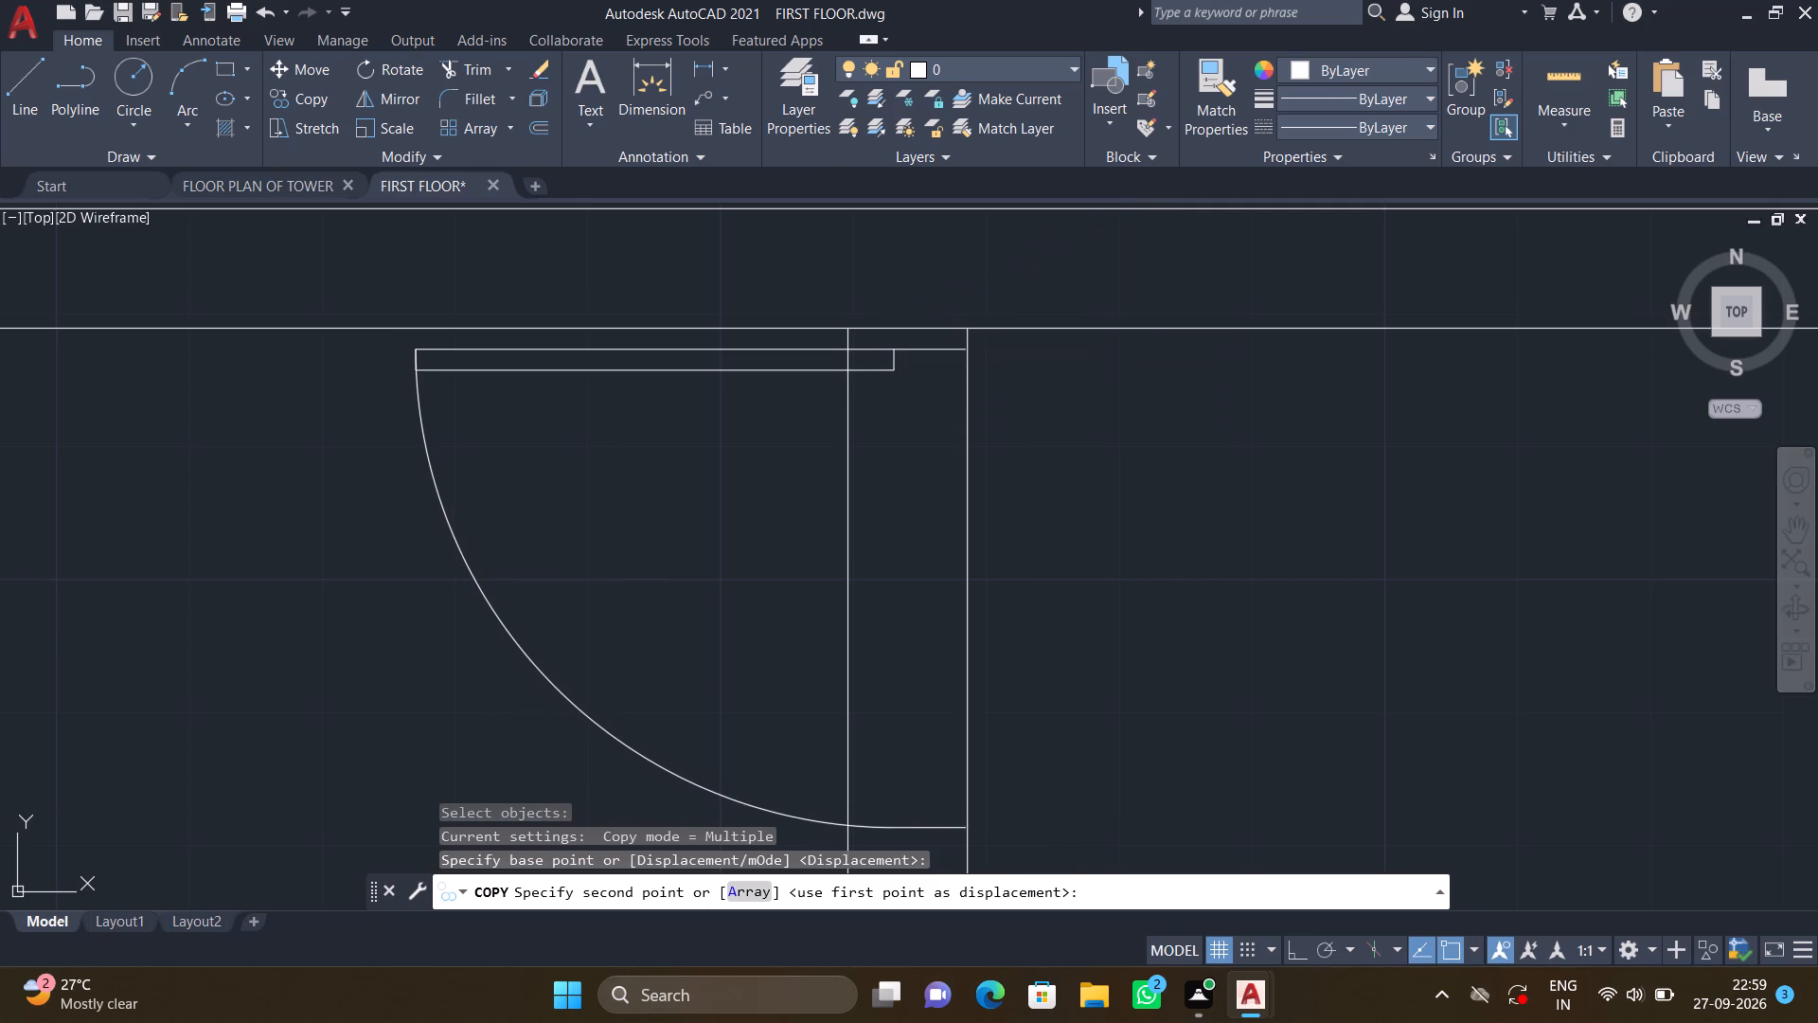
pyautogui.press('Return')
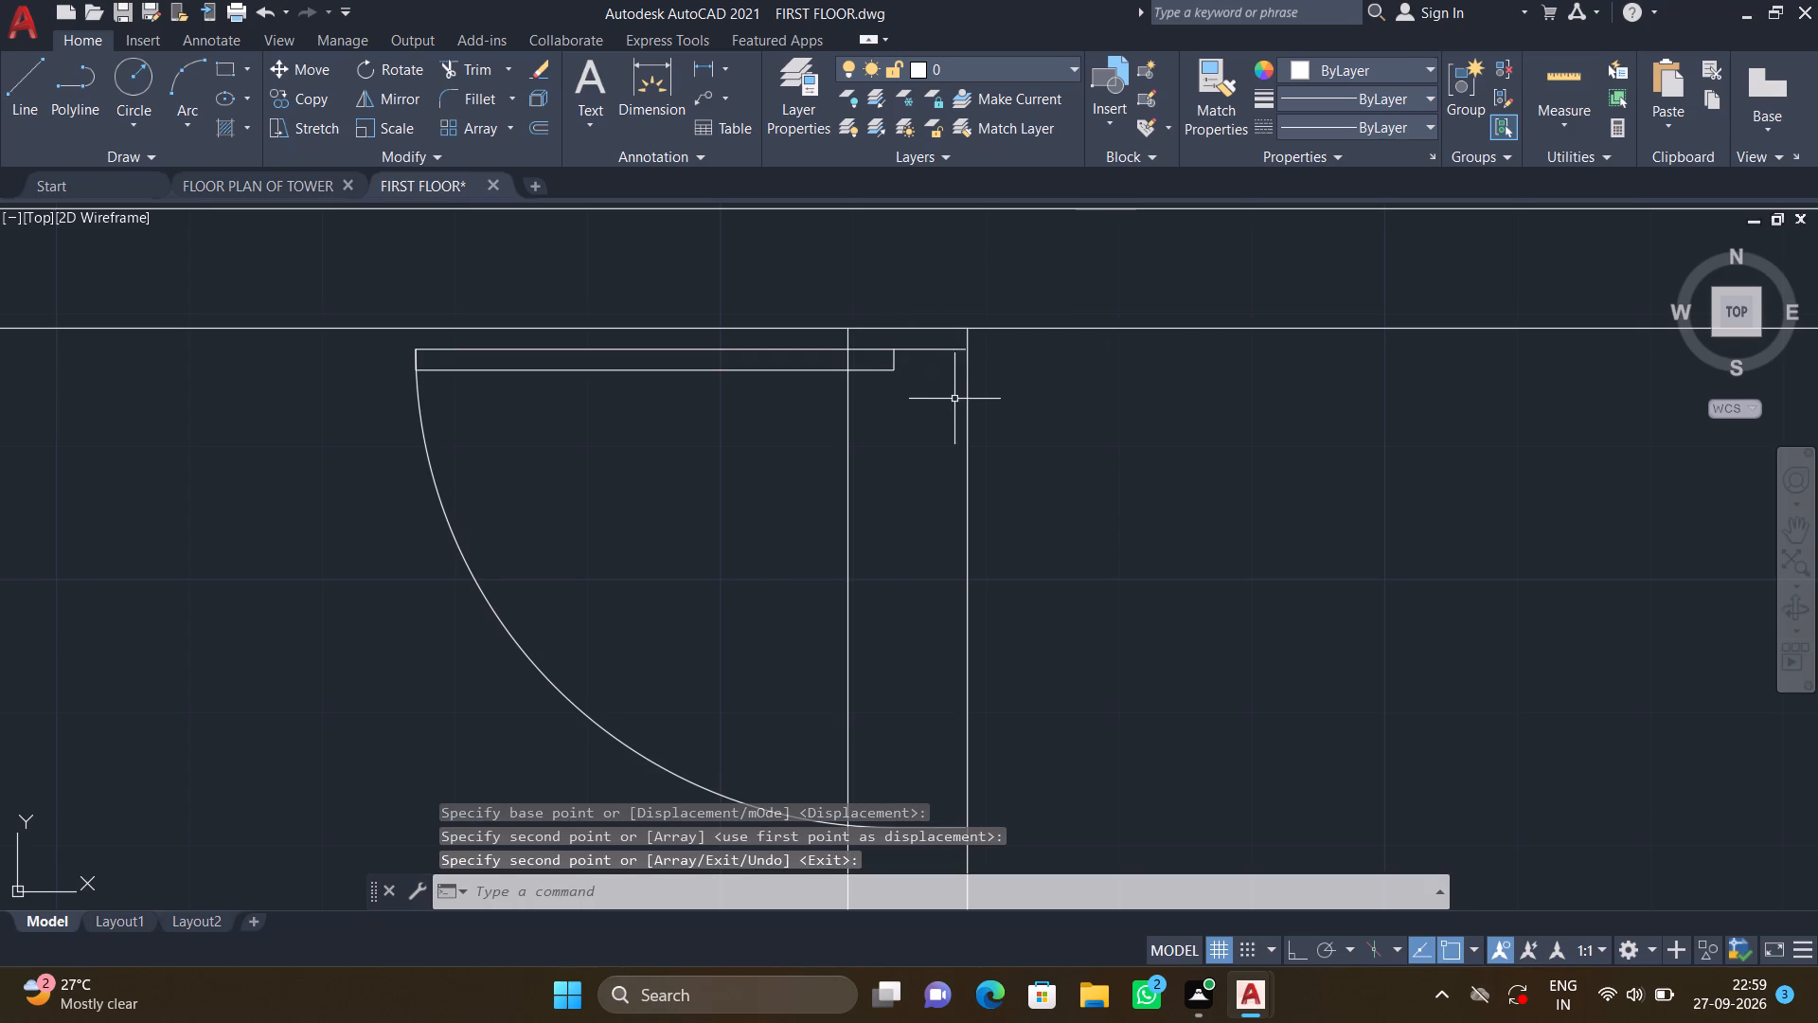
# With Ortho on, move the copied bedroom door about 0.1" horizontally, bringing its swing's end onto the right wall's outer line.
pyautogui.moveTo(960, 519); pyautogui.dragTo(923, 362, button='middle')
pyautogui.scroll(4, 928, 686)
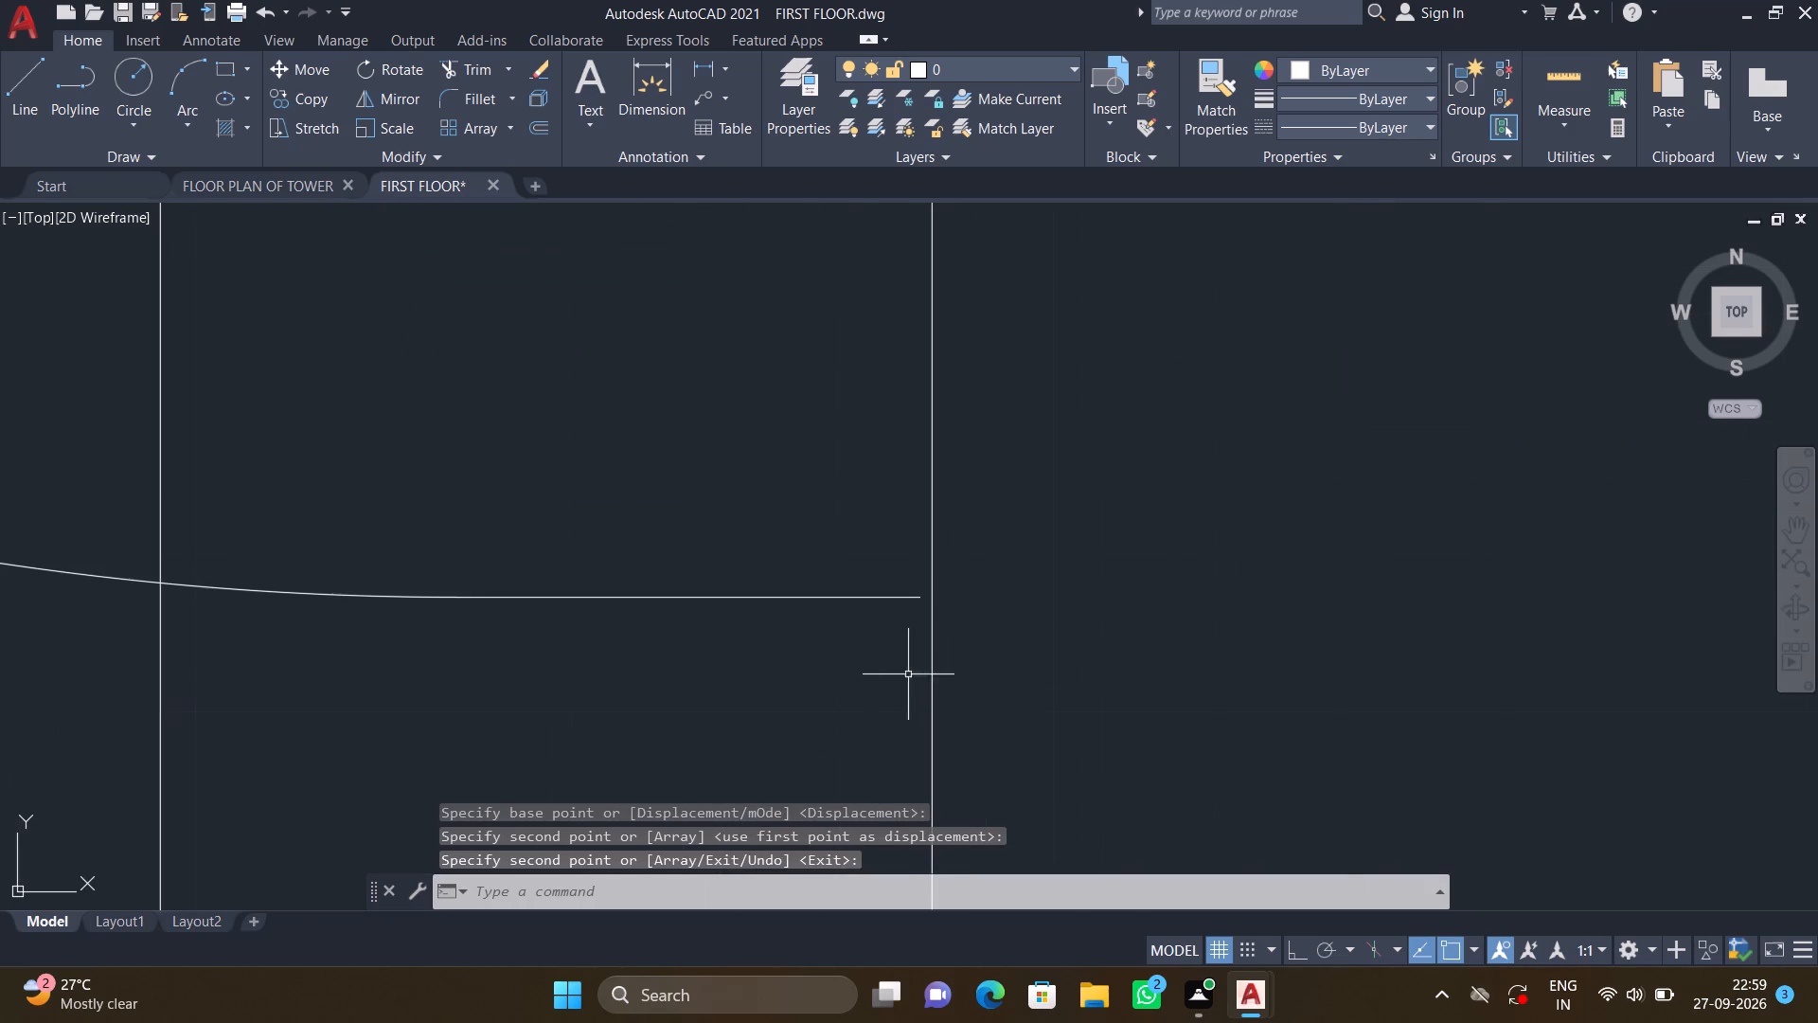
pyautogui.scroll(3, 891, 662)
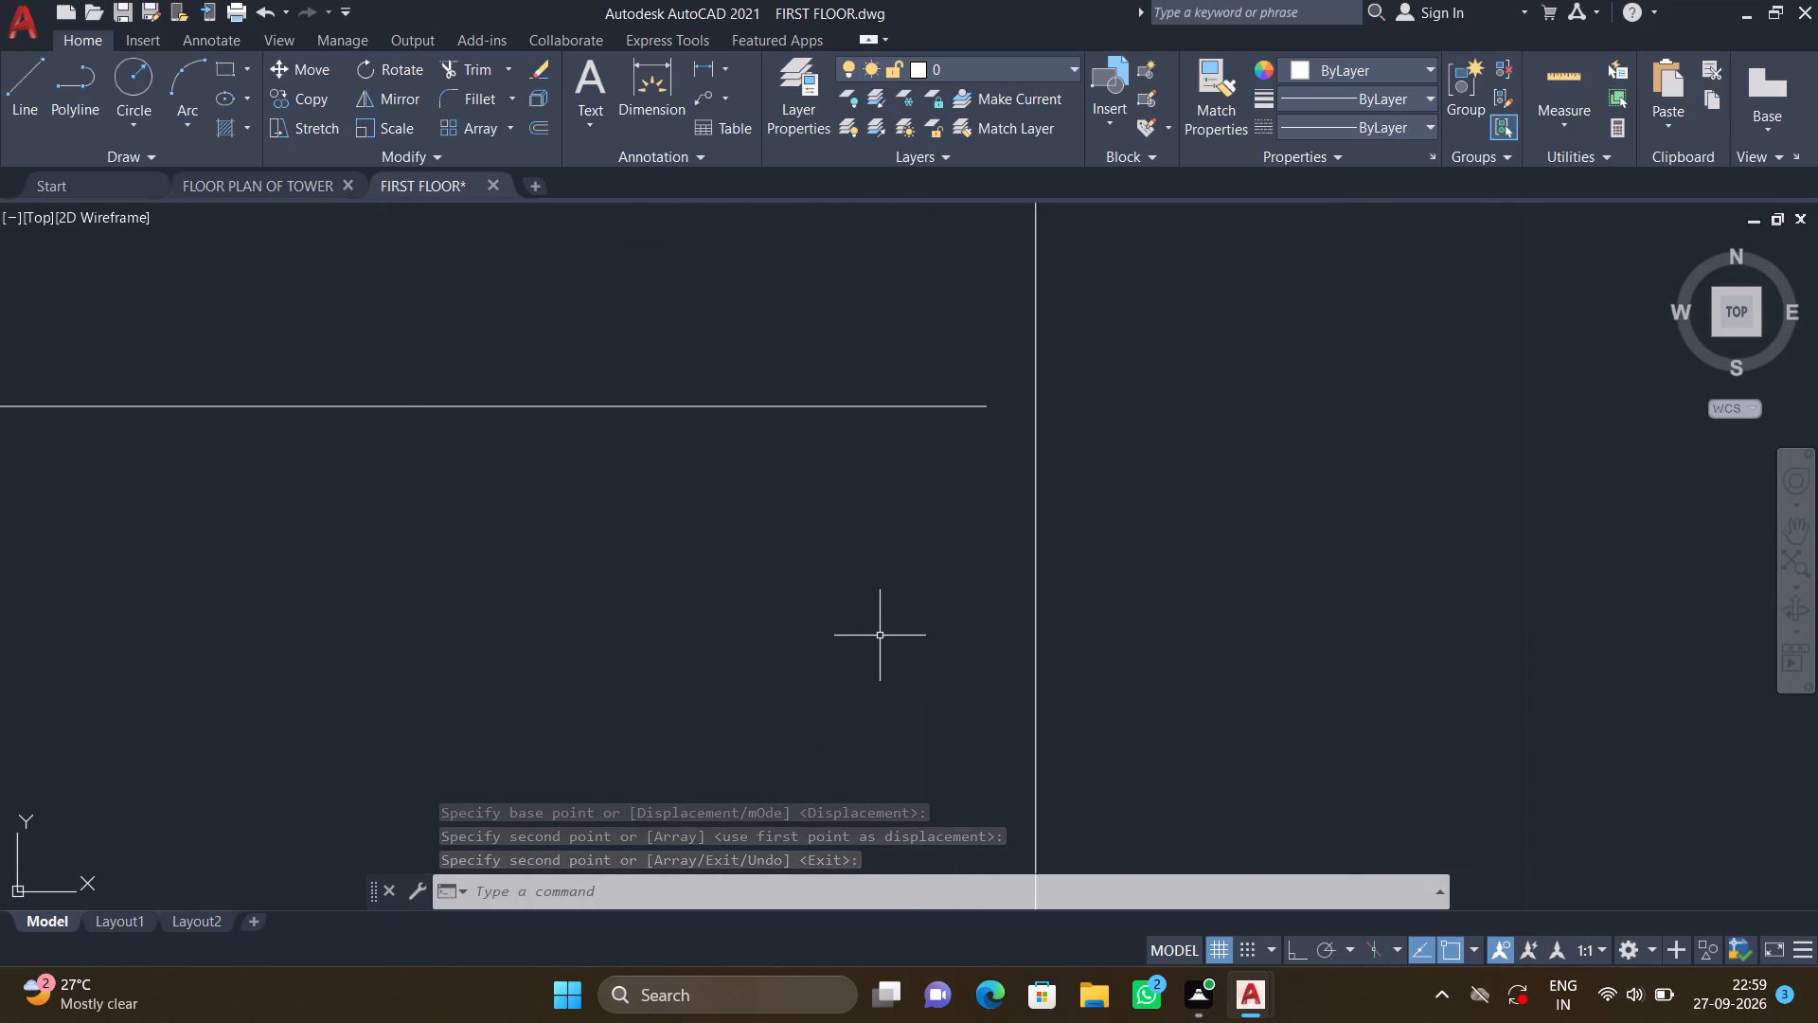
pyautogui.press('F8')
pyautogui.press('m')
pyautogui.press('Return')
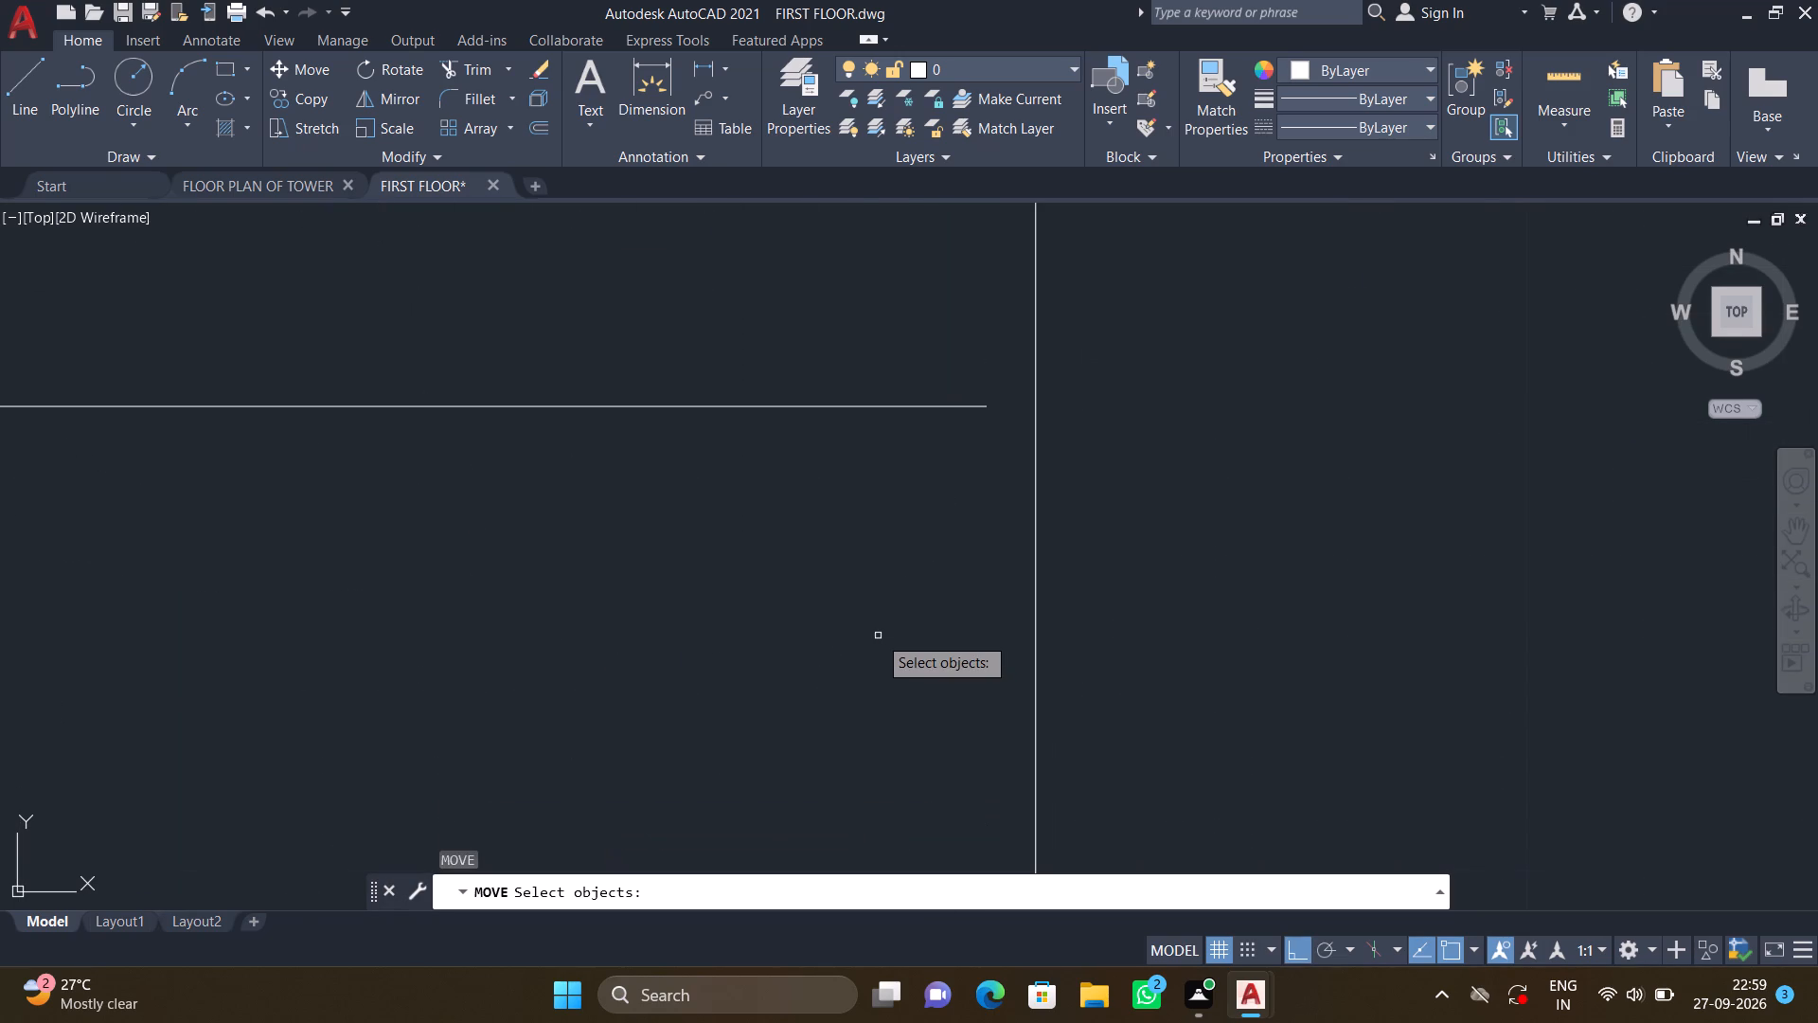
pyautogui.click(907, 404)
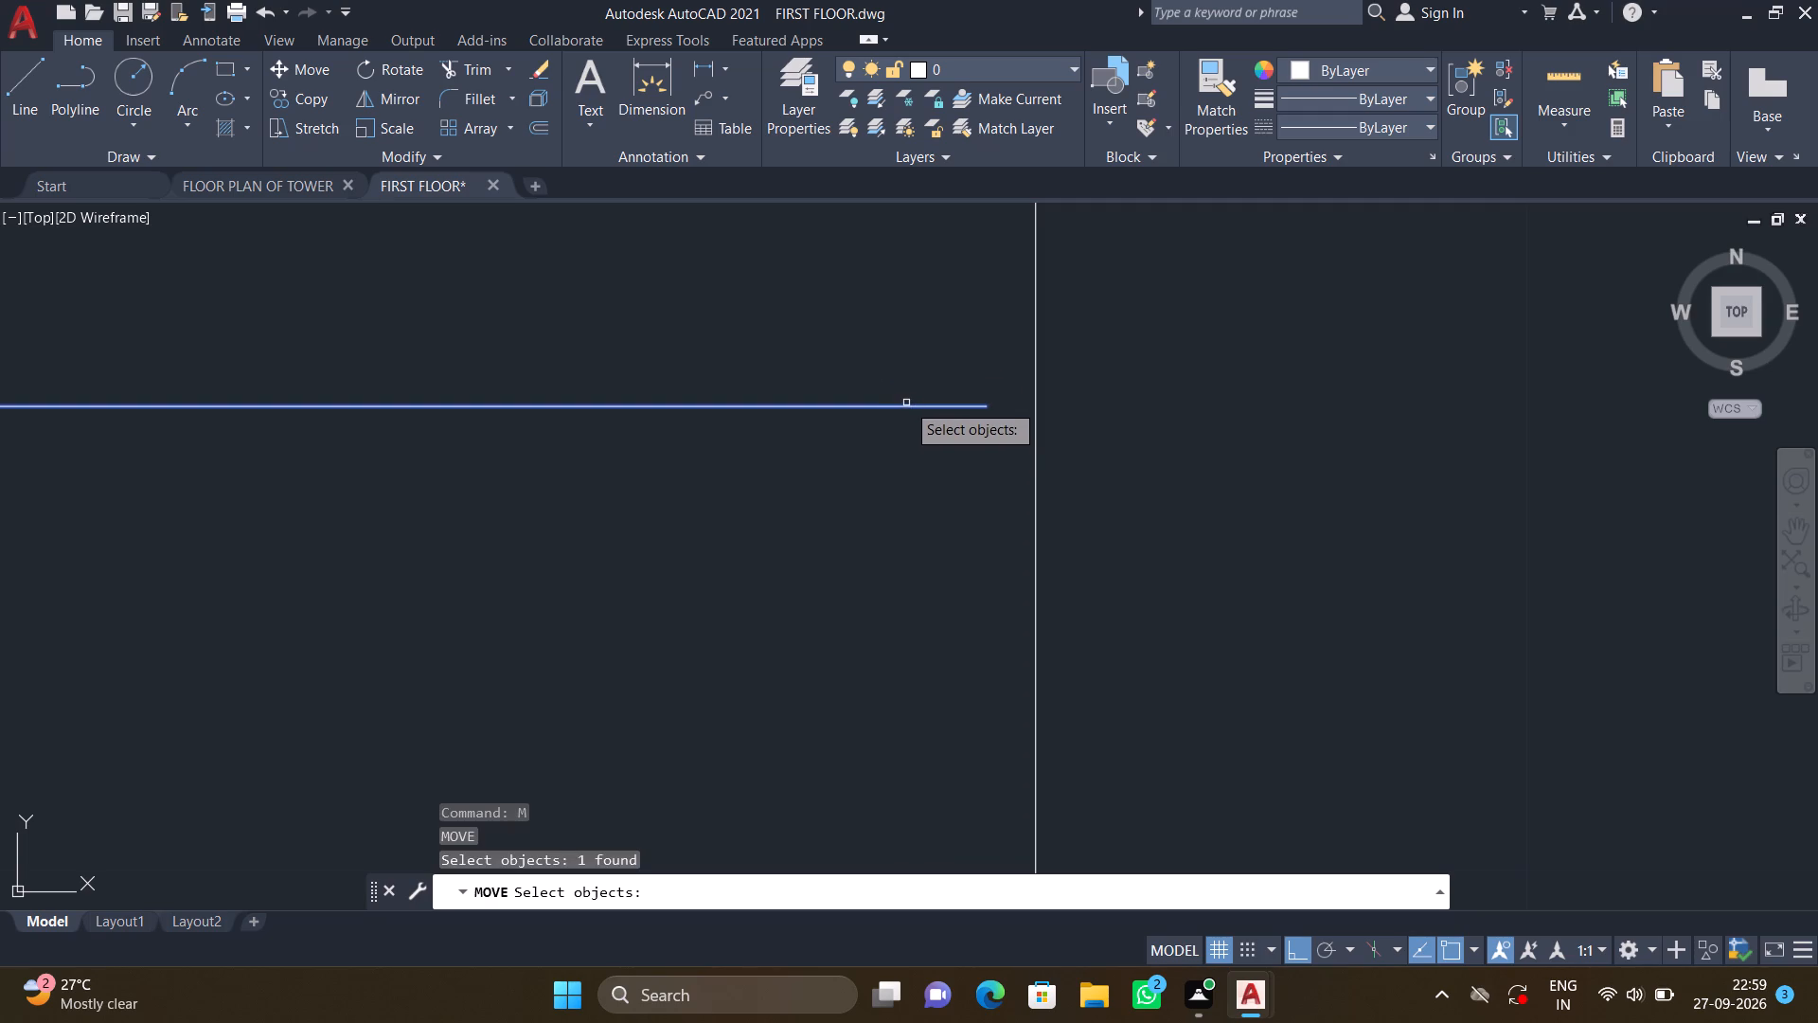
pyautogui.press('Return')
pyautogui.scroll(3, 994, 415)
pyautogui.click(965, 399)
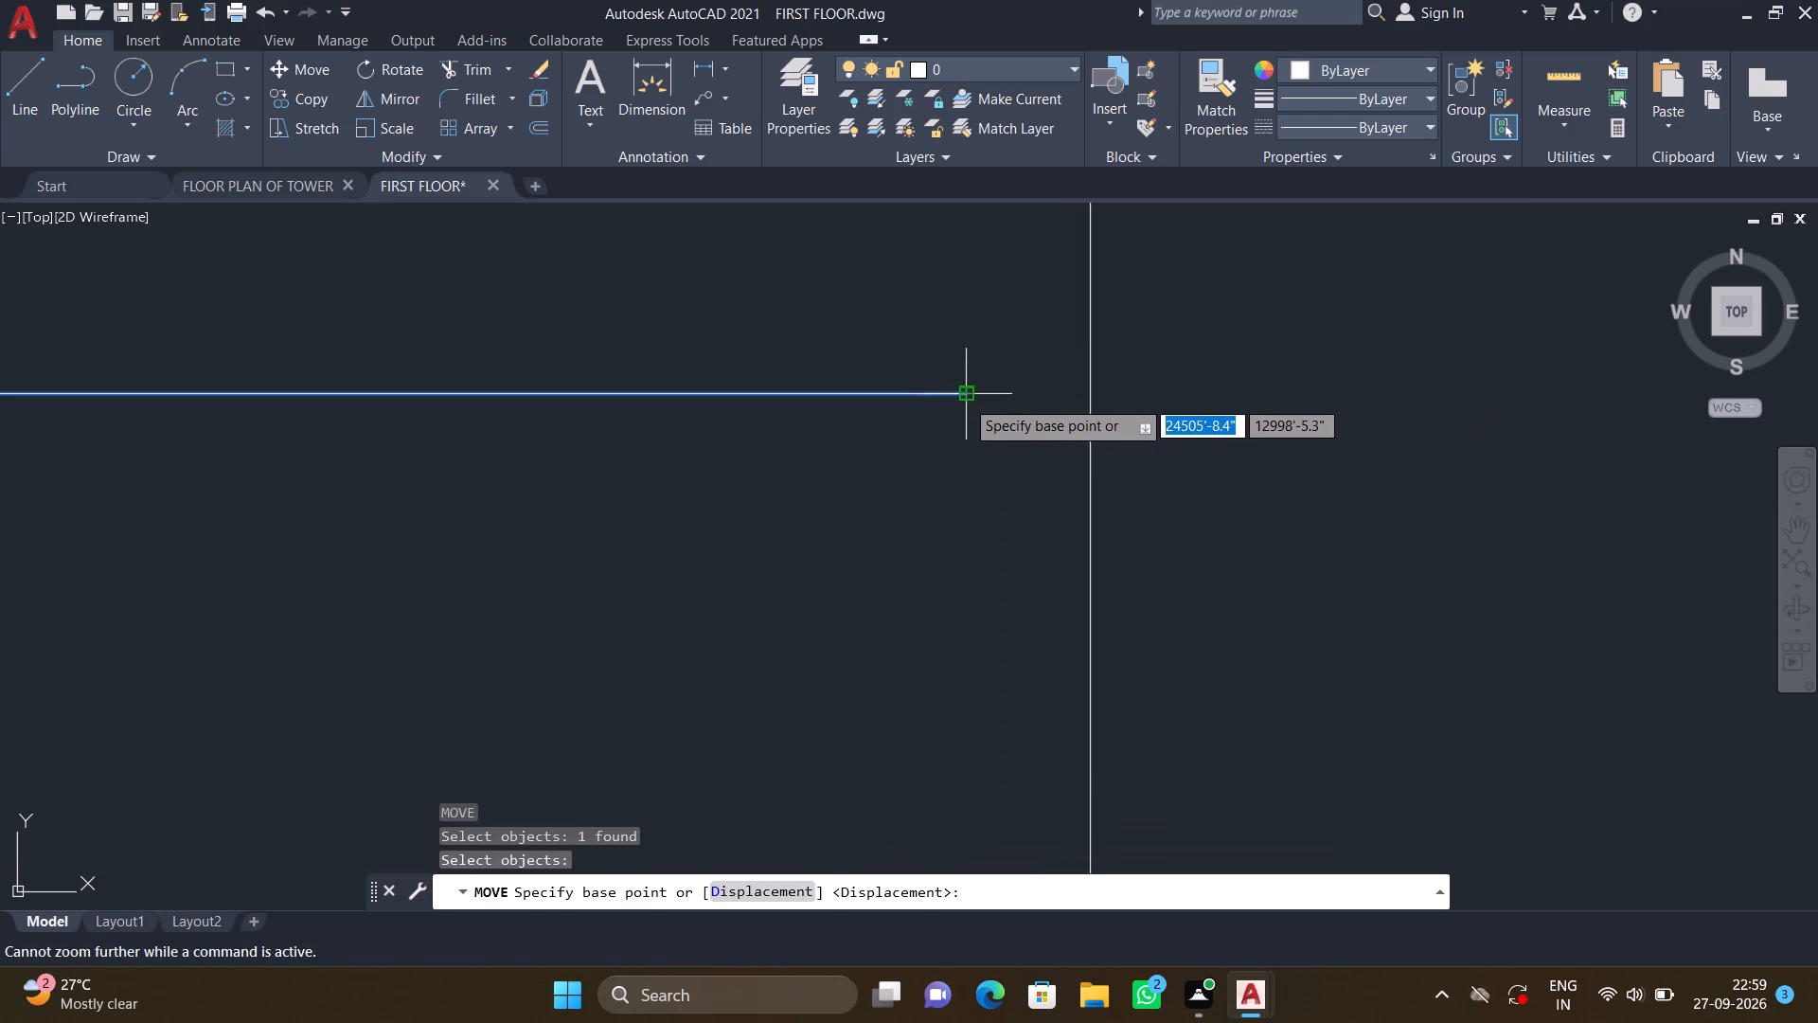
pyautogui.click(1091, 391)
pyautogui.press('Return')
pyautogui.scroll(-4, 1049, 390)
pyautogui.scroll(-4, 775, 374)
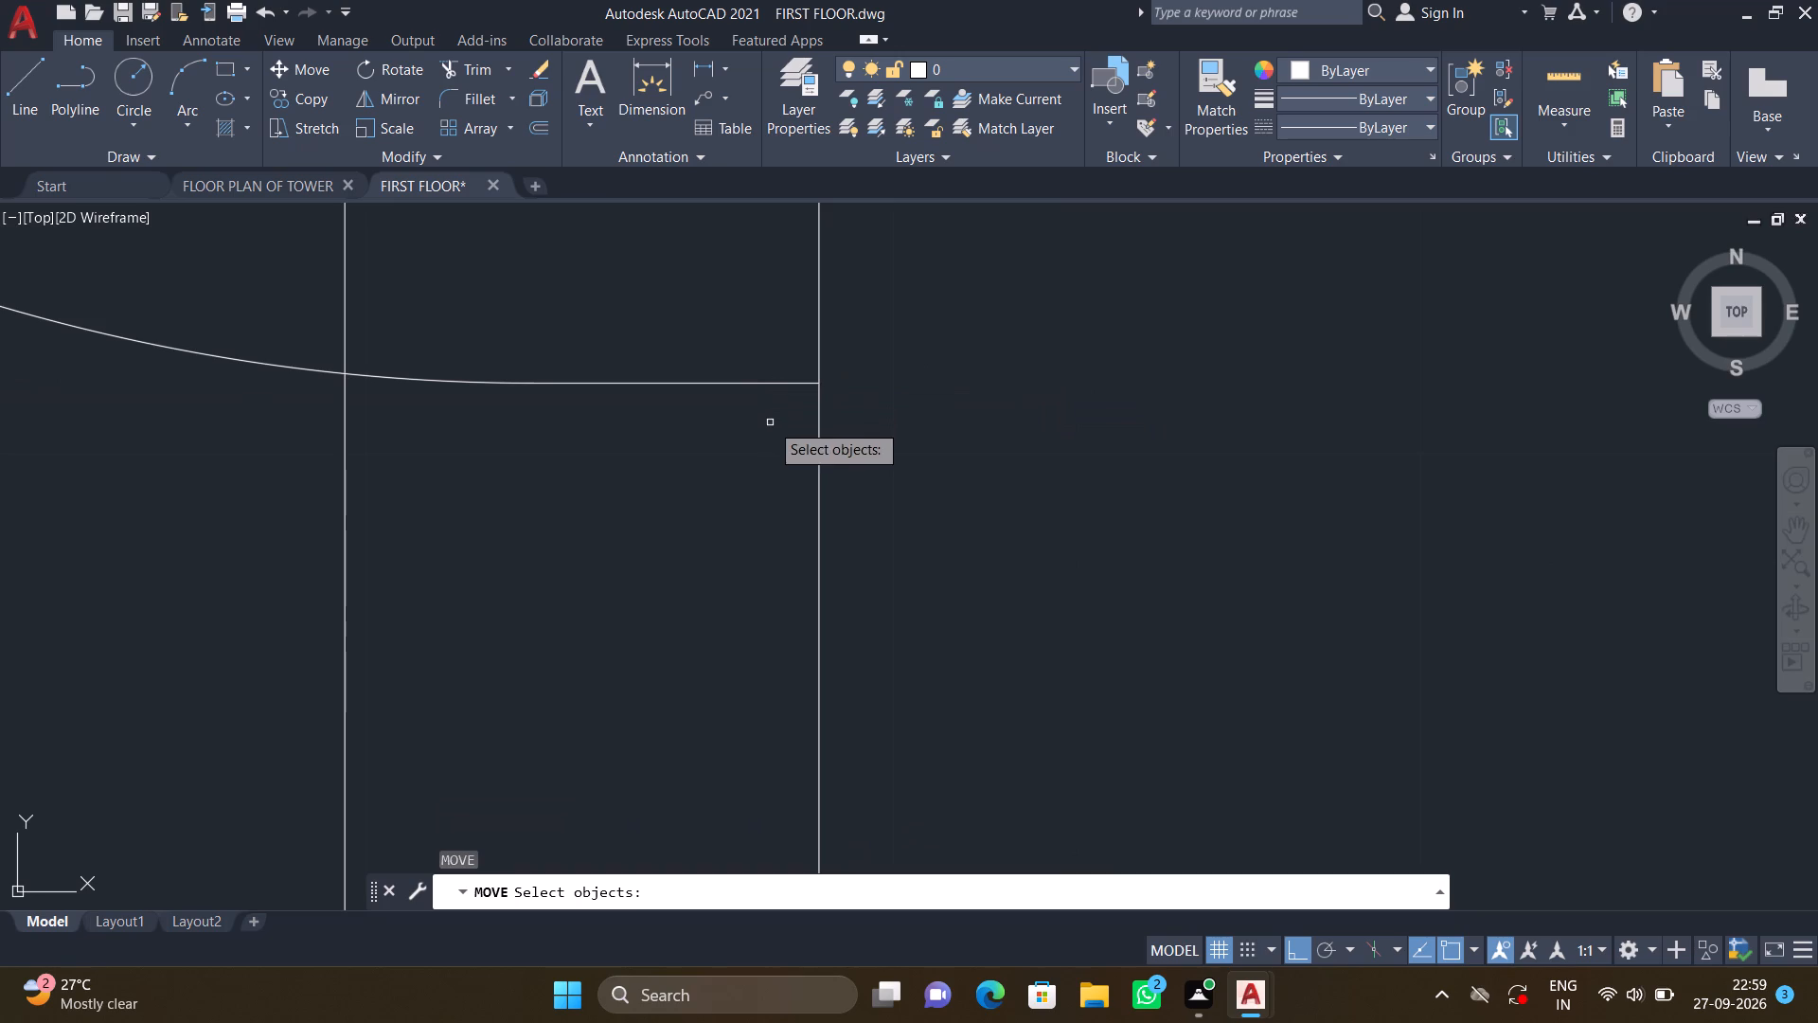
pyautogui.press('Return')
# With Ortho off, copy the upper-left leaf and swing of the smaller vertical circular door symbol into the middle-left bathroom, beside the toilet.
pyautogui.scroll(-4, 772, 440)
pyautogui.moveTo(714, 412); pyautogui.dragTo(823, 676, button='middle')
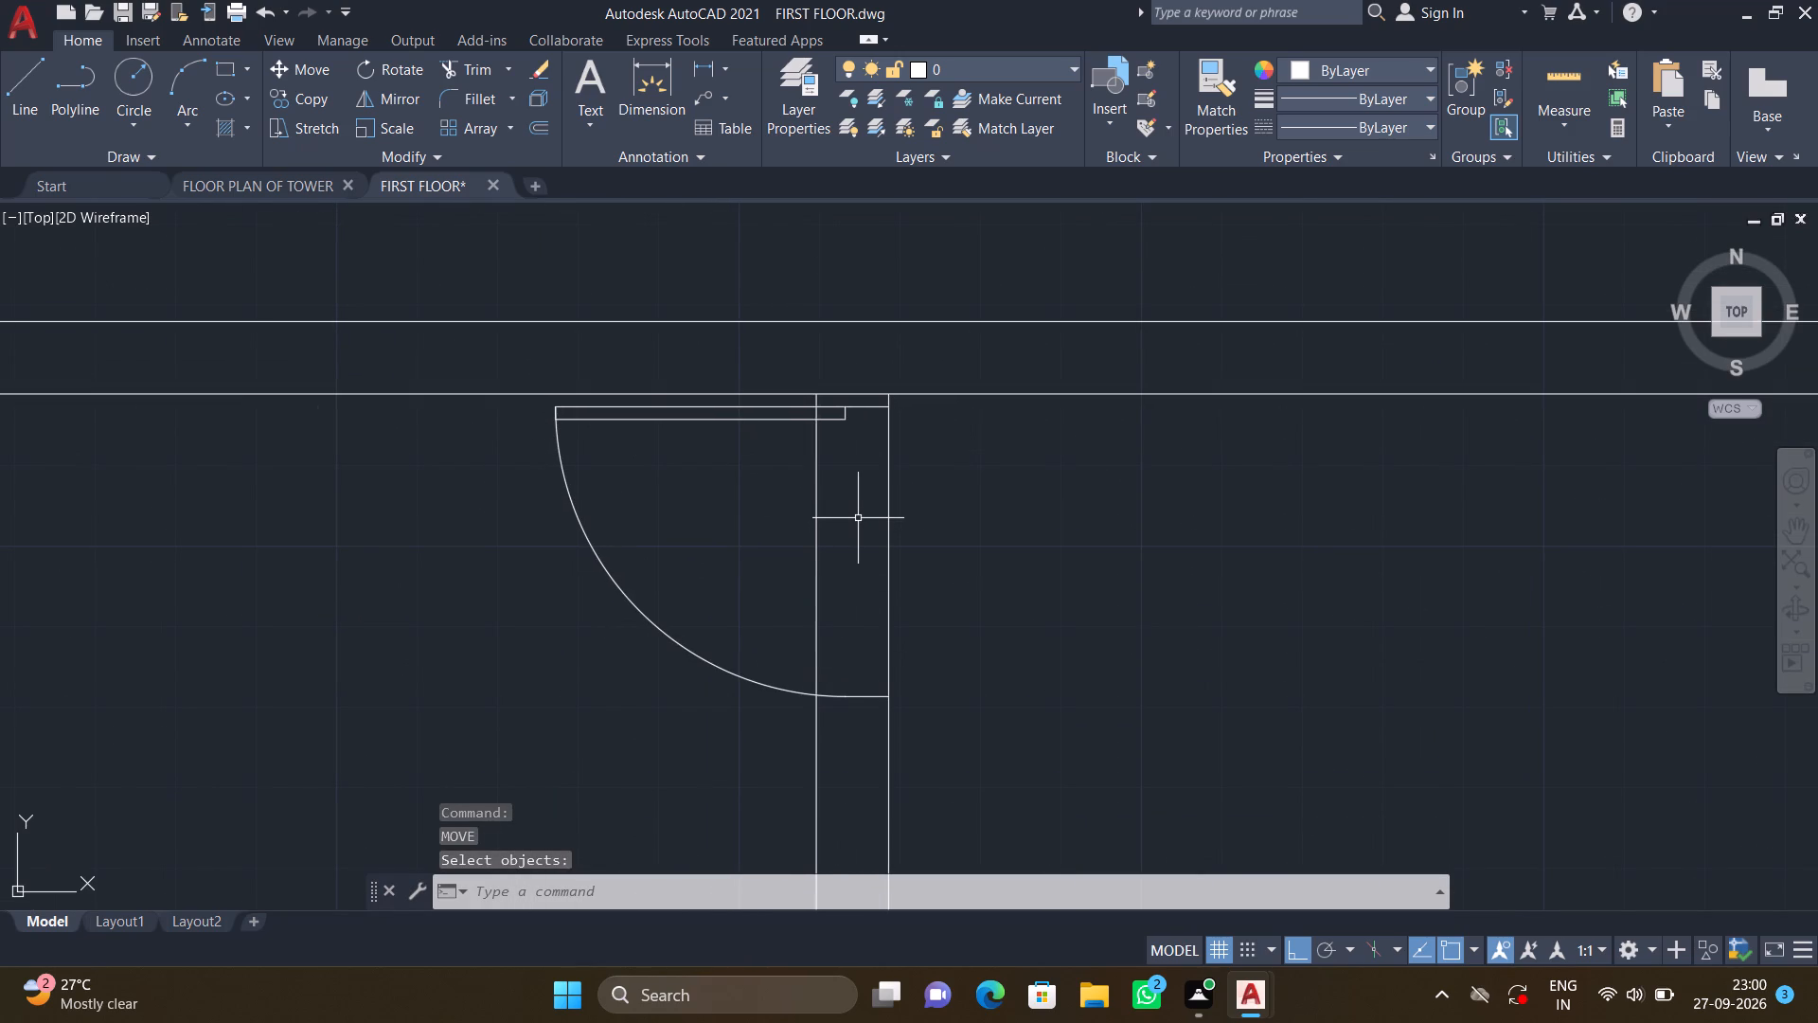
pyautogui.scroll(-4, 679, 513)
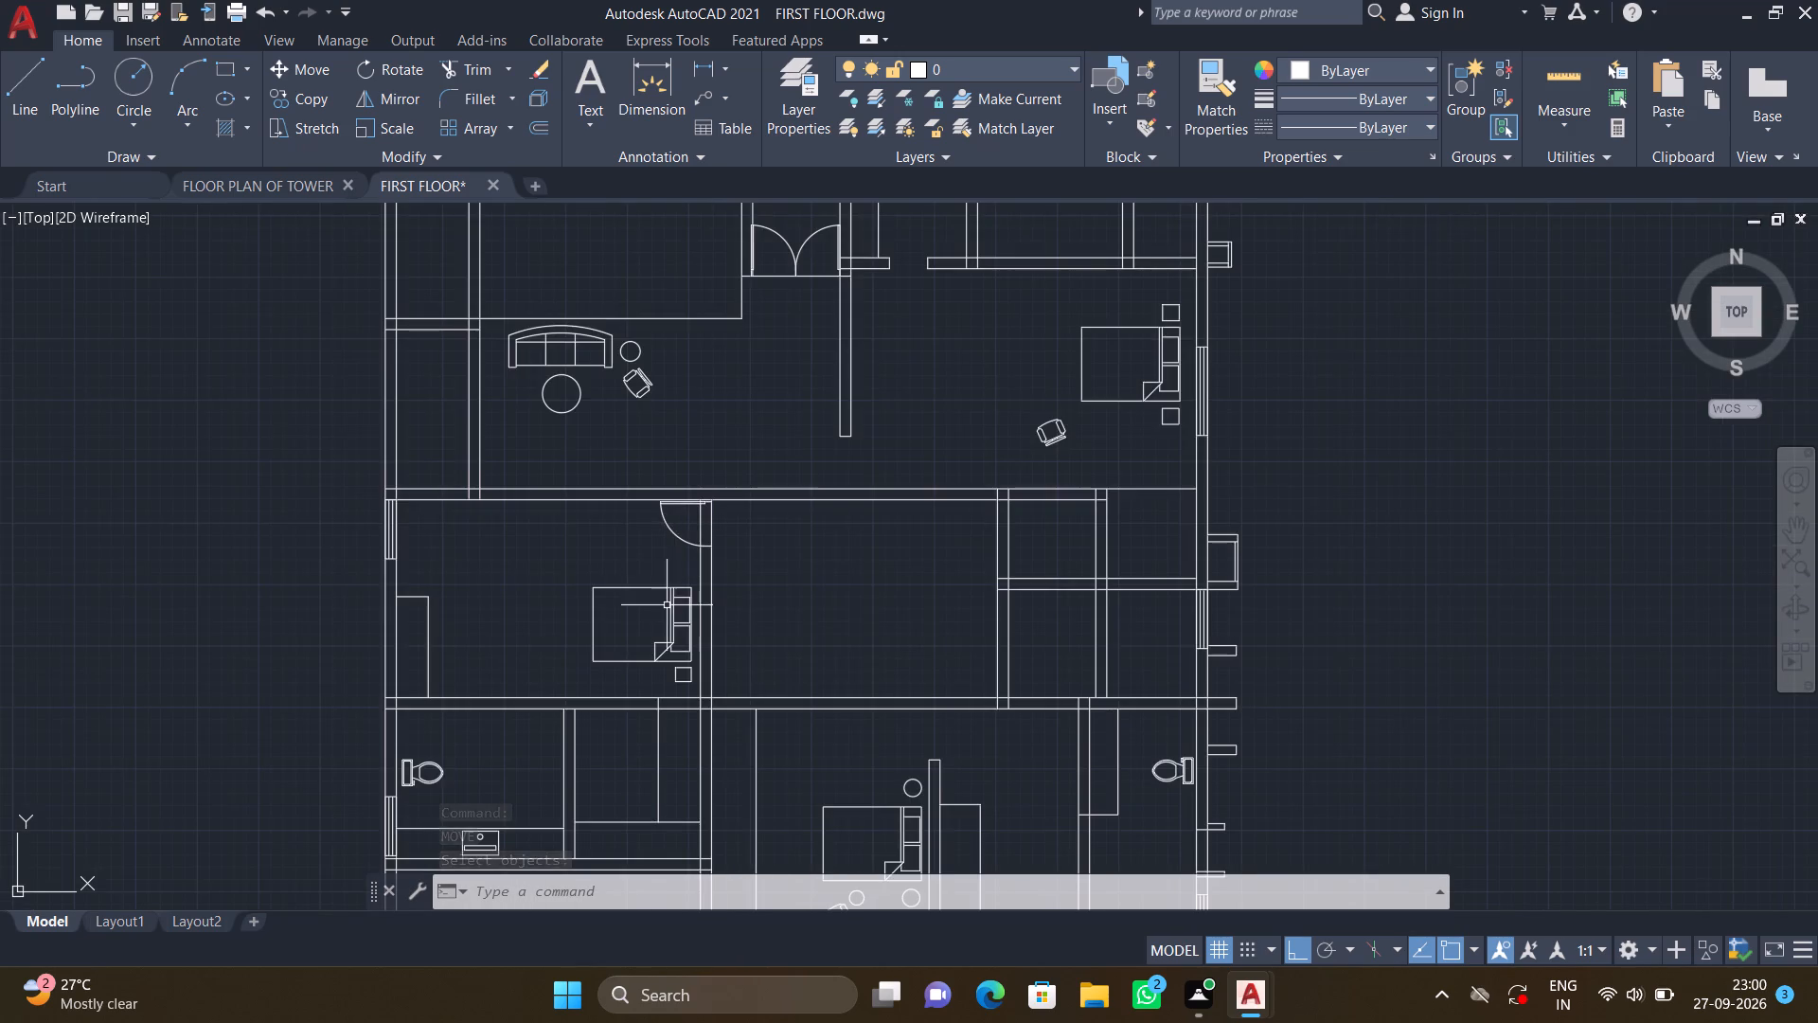
pyautogui.moveTo(667, 599); pyautogui.dragTo(771, 497, button='middle')
pyautogui.scroll(-4, 1135, 591)
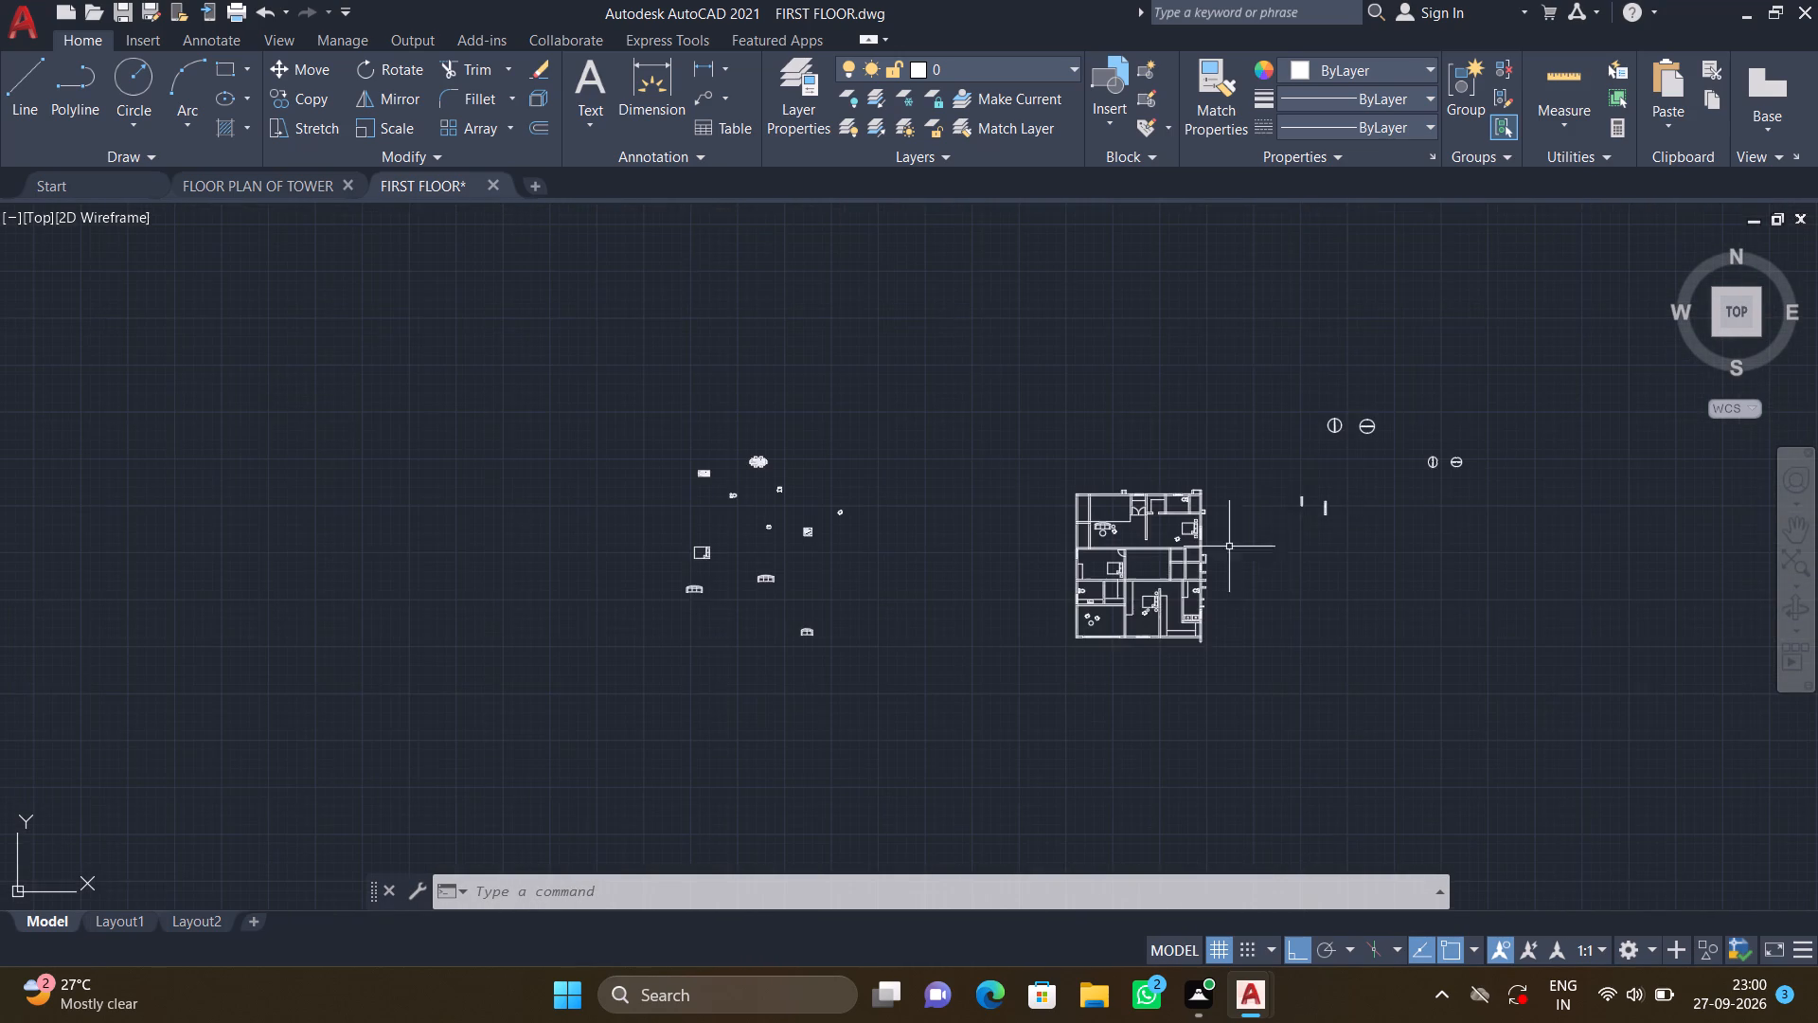
pyautogui.moveTo(1186, 508); pyautogui.dragTo(1056, 482, button='middle')
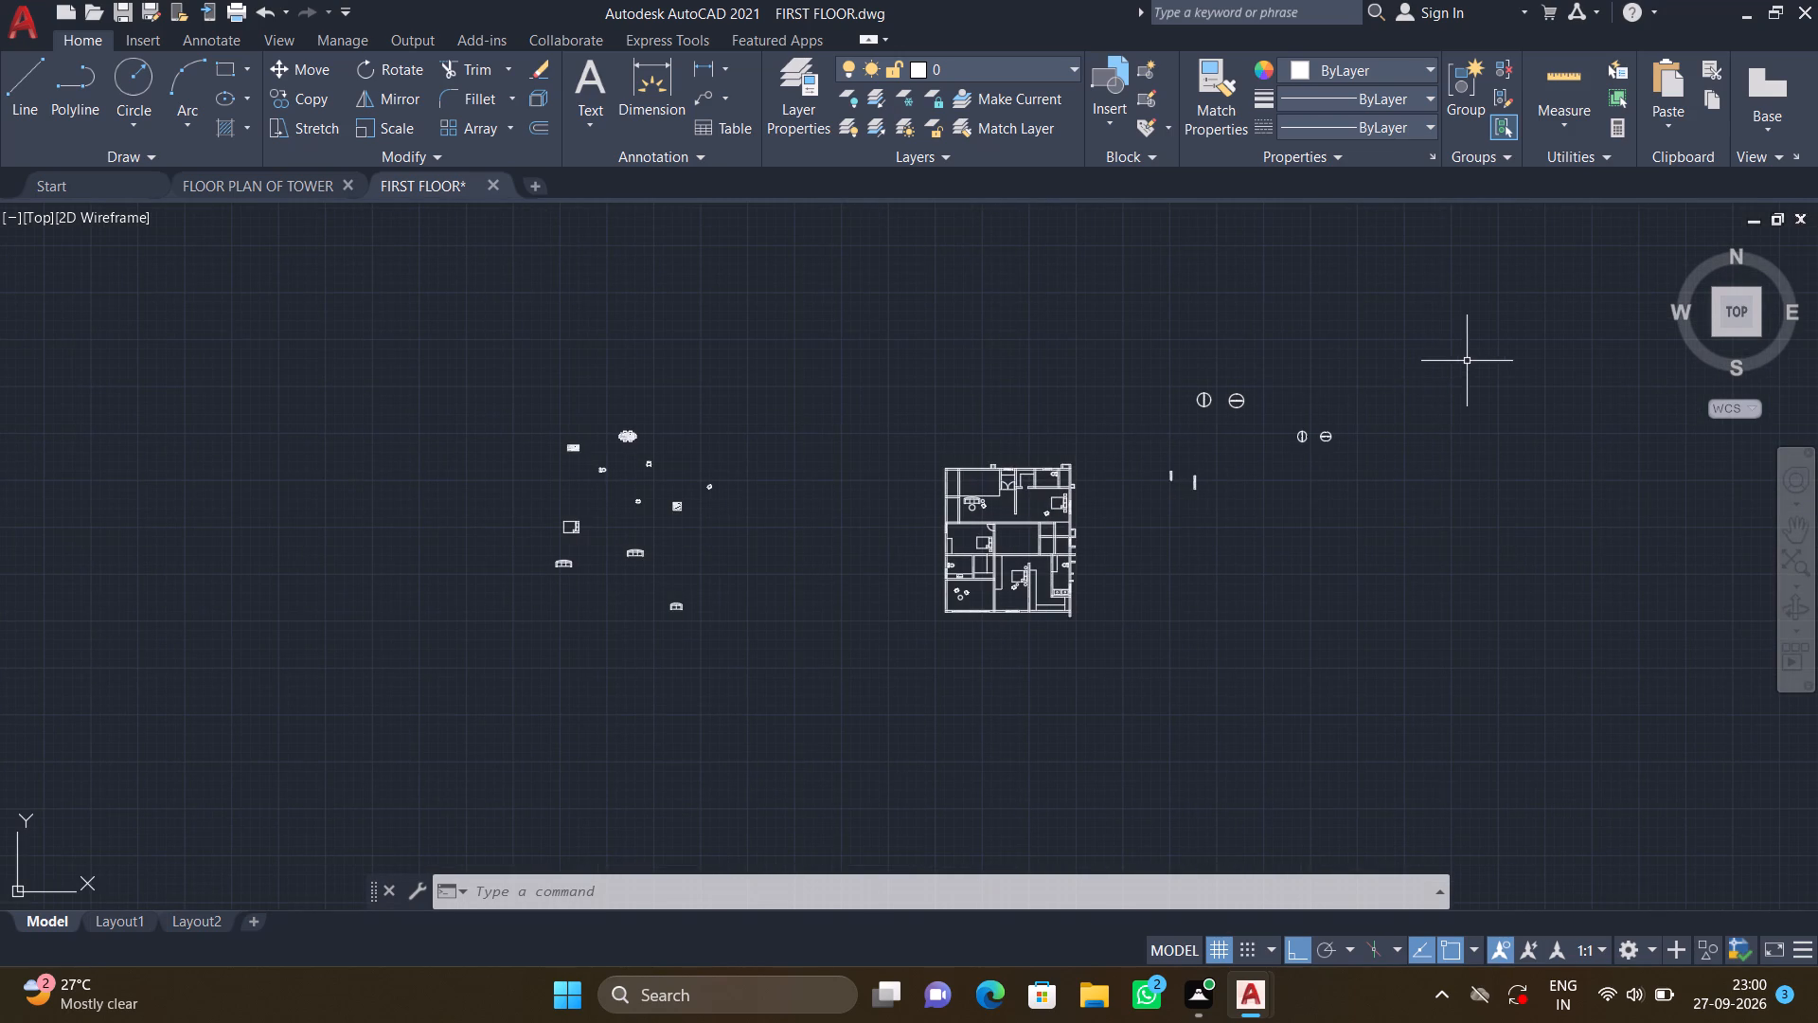
pyautogui.scroll(3, 1499, 366)
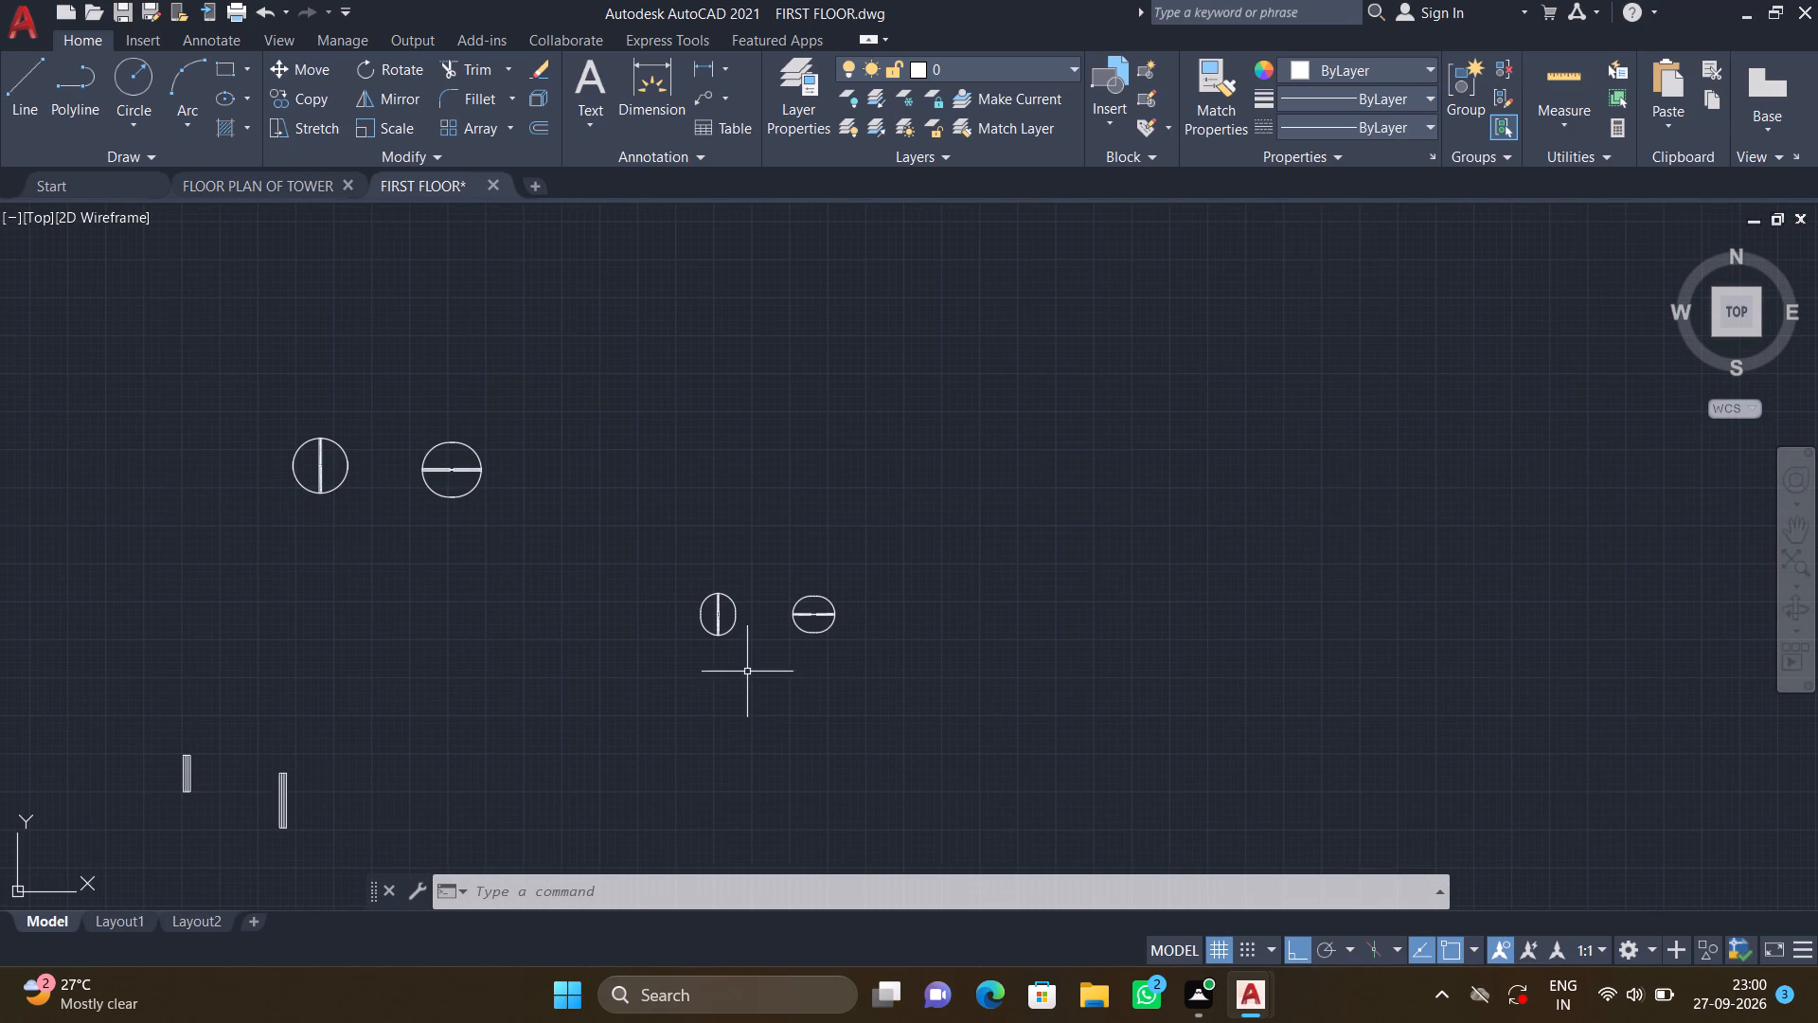
pyautogui.moveTo(749, 664); pyautogui.dragTo(870, 619, button='middle')
pyautogui.scroll(4, 826, 557)
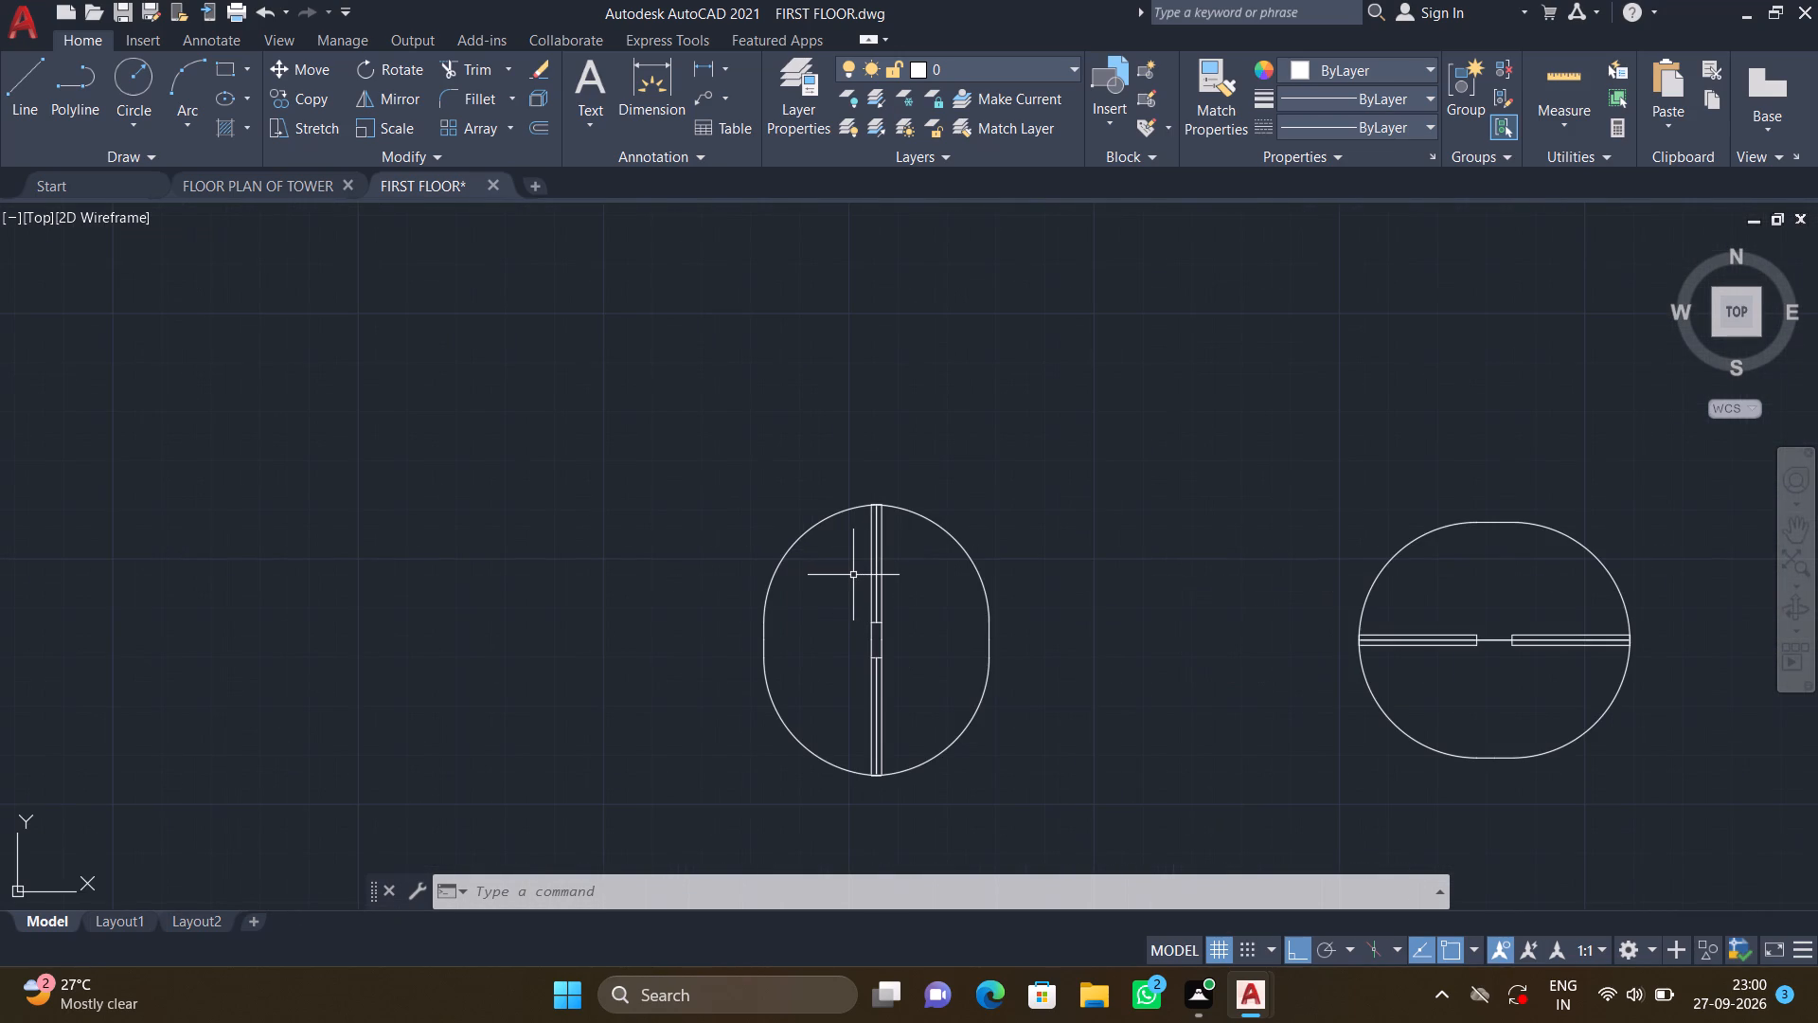
pyautogui.write('co')
pyautogui.press('Return')
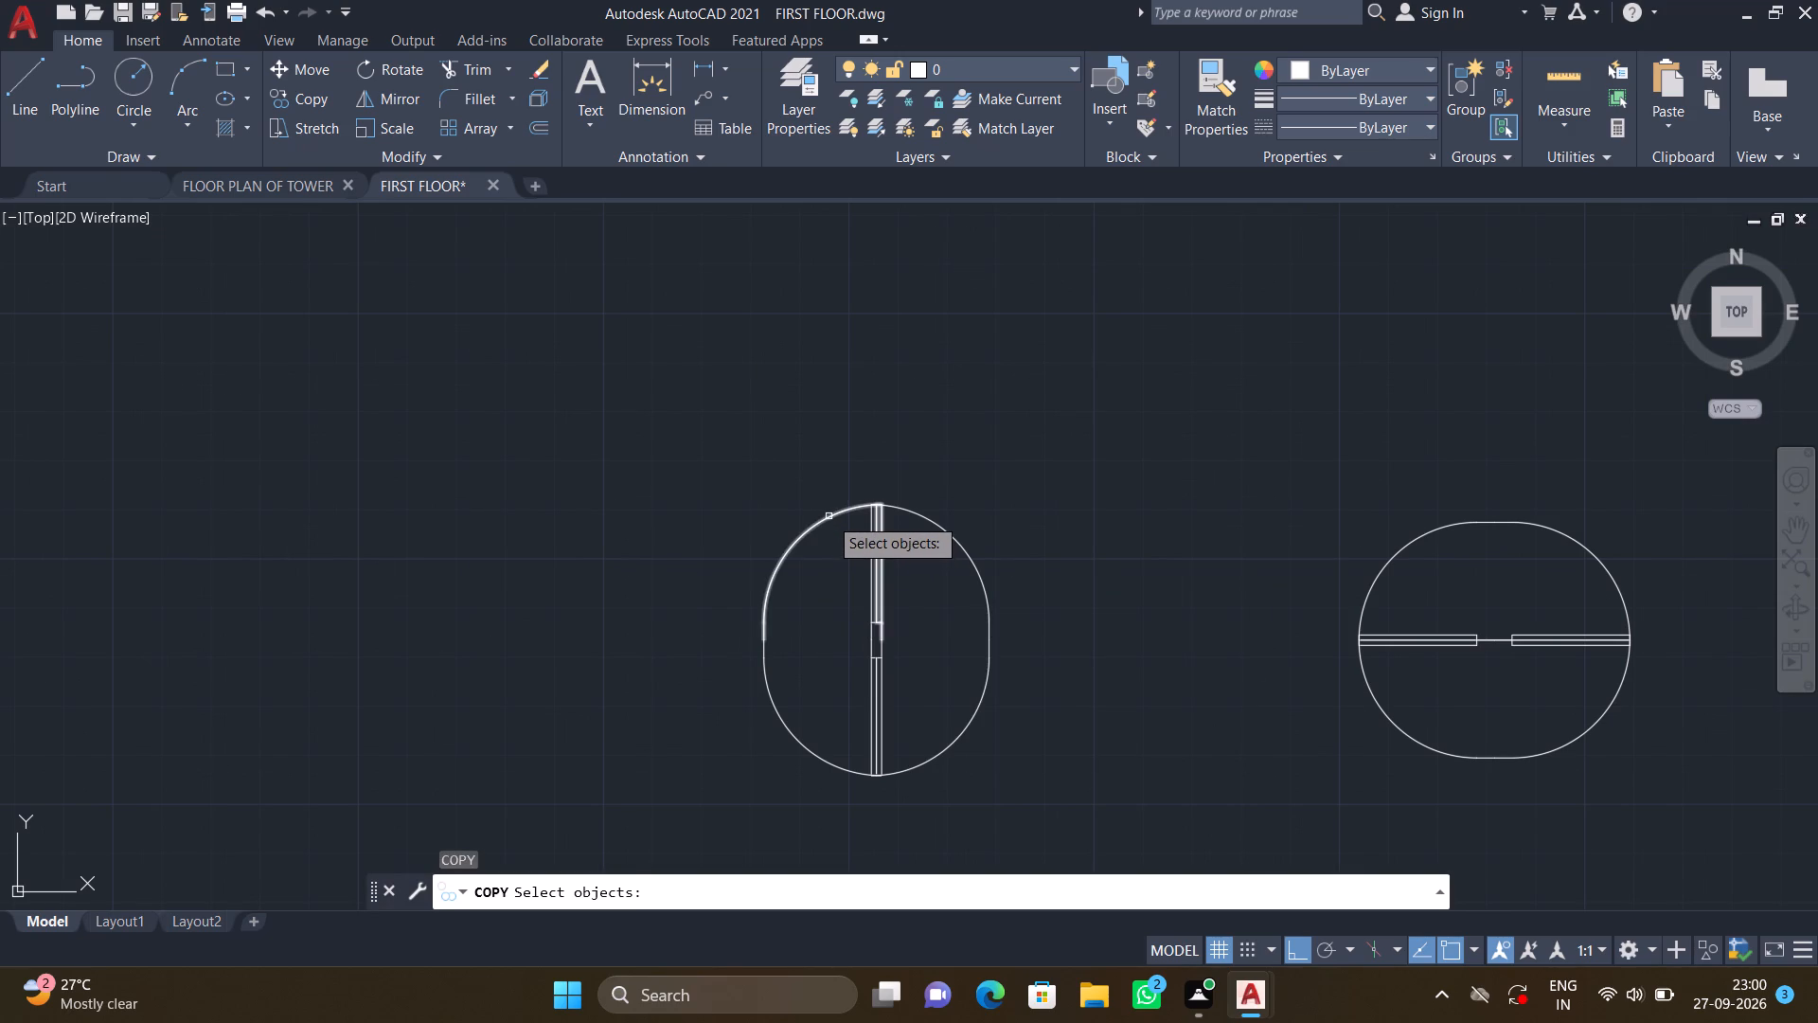
pyautogui.click(829, 516)
pyautogui.press('Return')
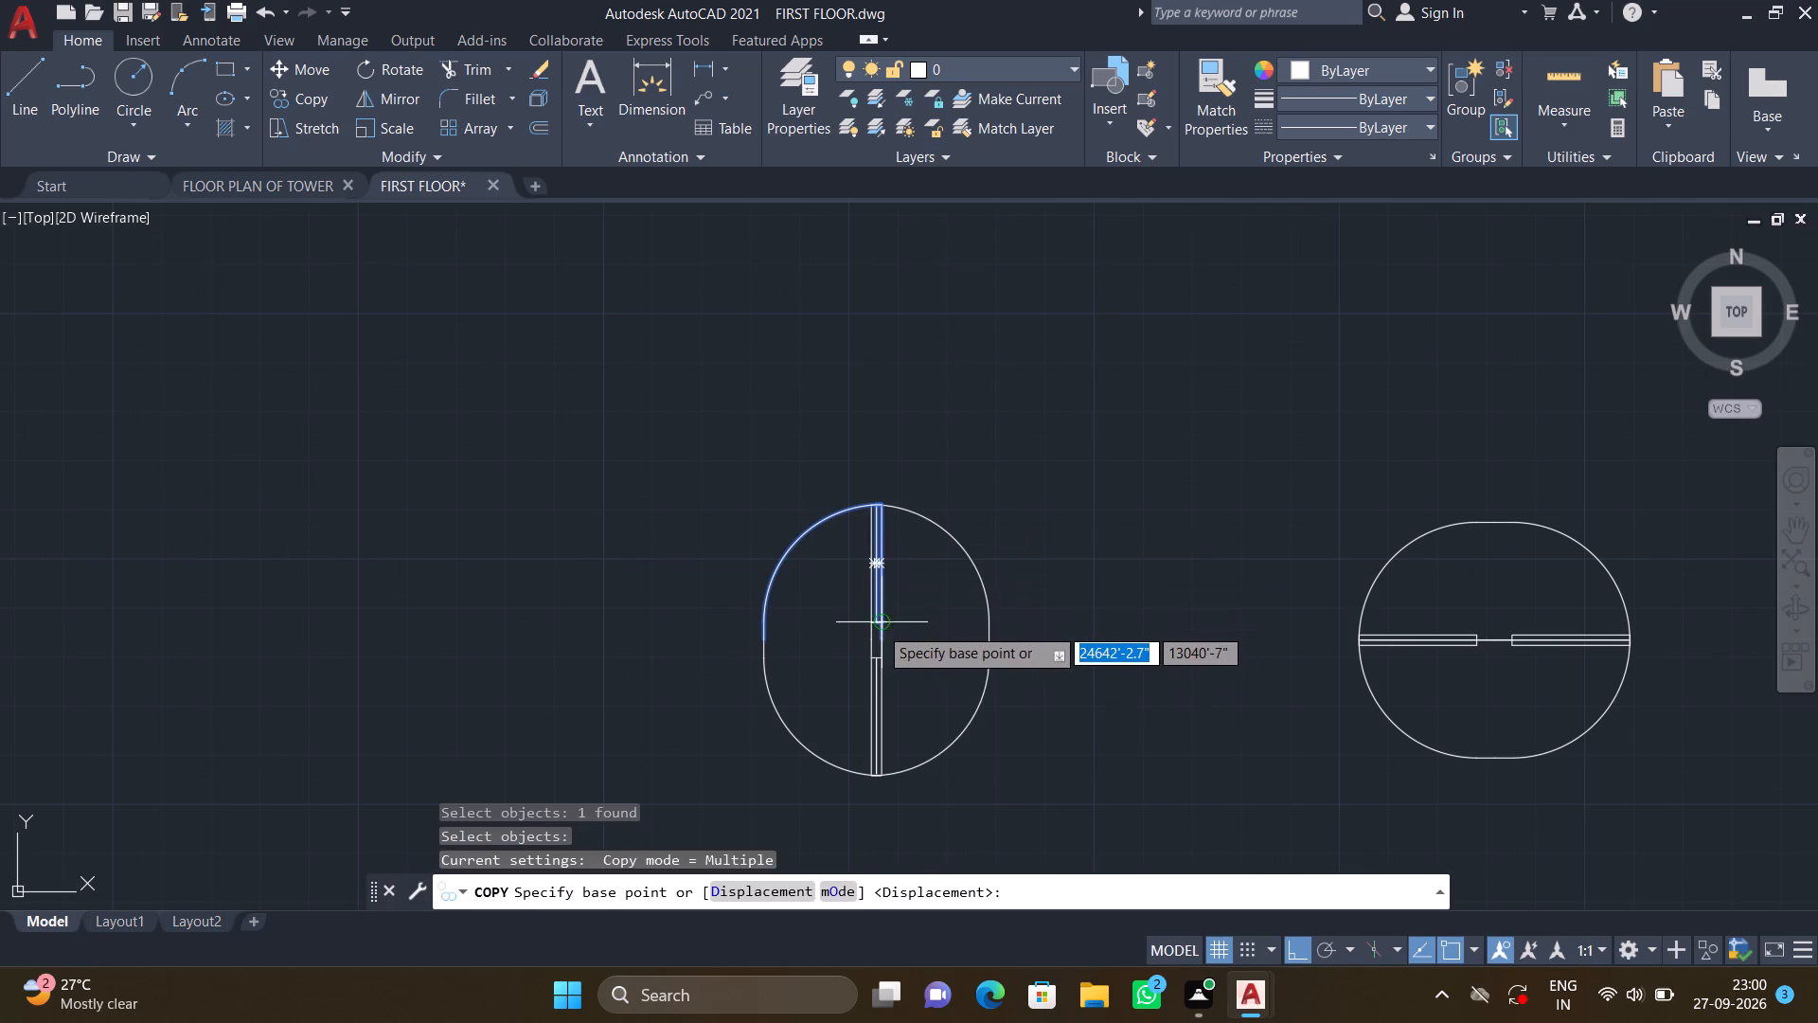
pyautogui.click(879, 626)
pyautogui.scroll(-3, 596, 693)
pyautogui.moveTo(715, 572); pyautogui.dragTo(1198, 164, button='middle')
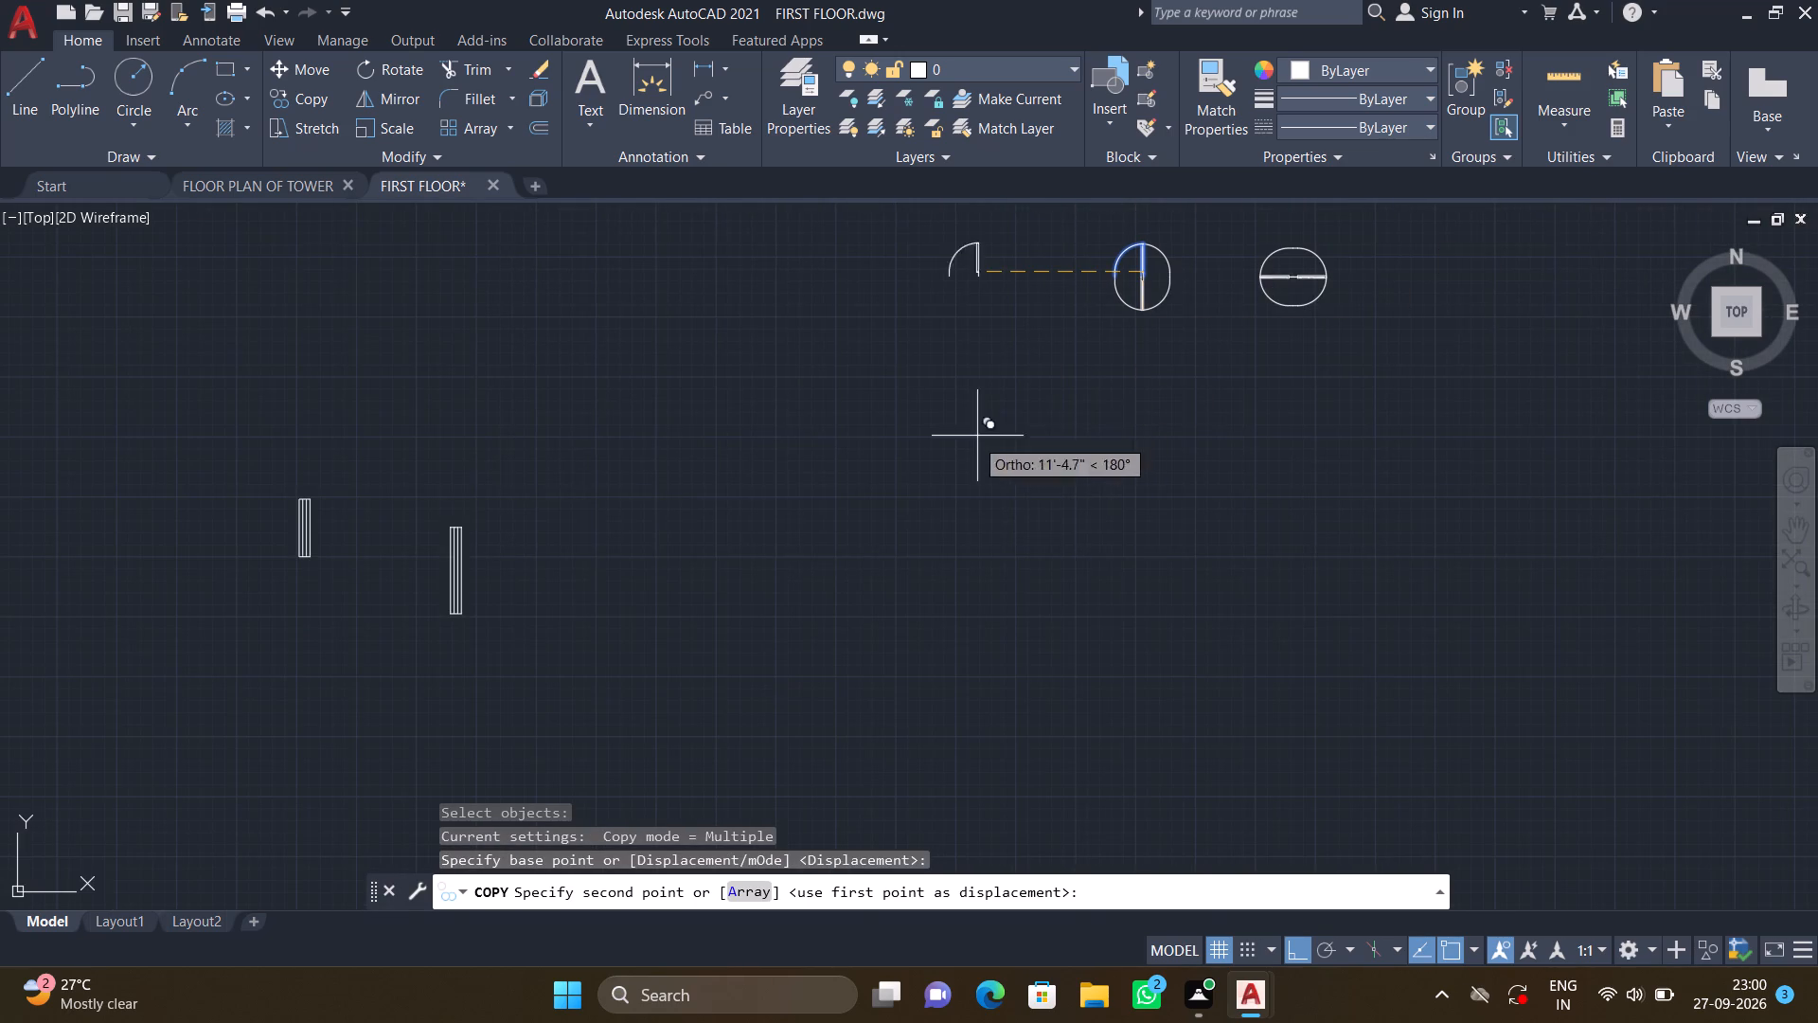
pyautogui.press('F8')
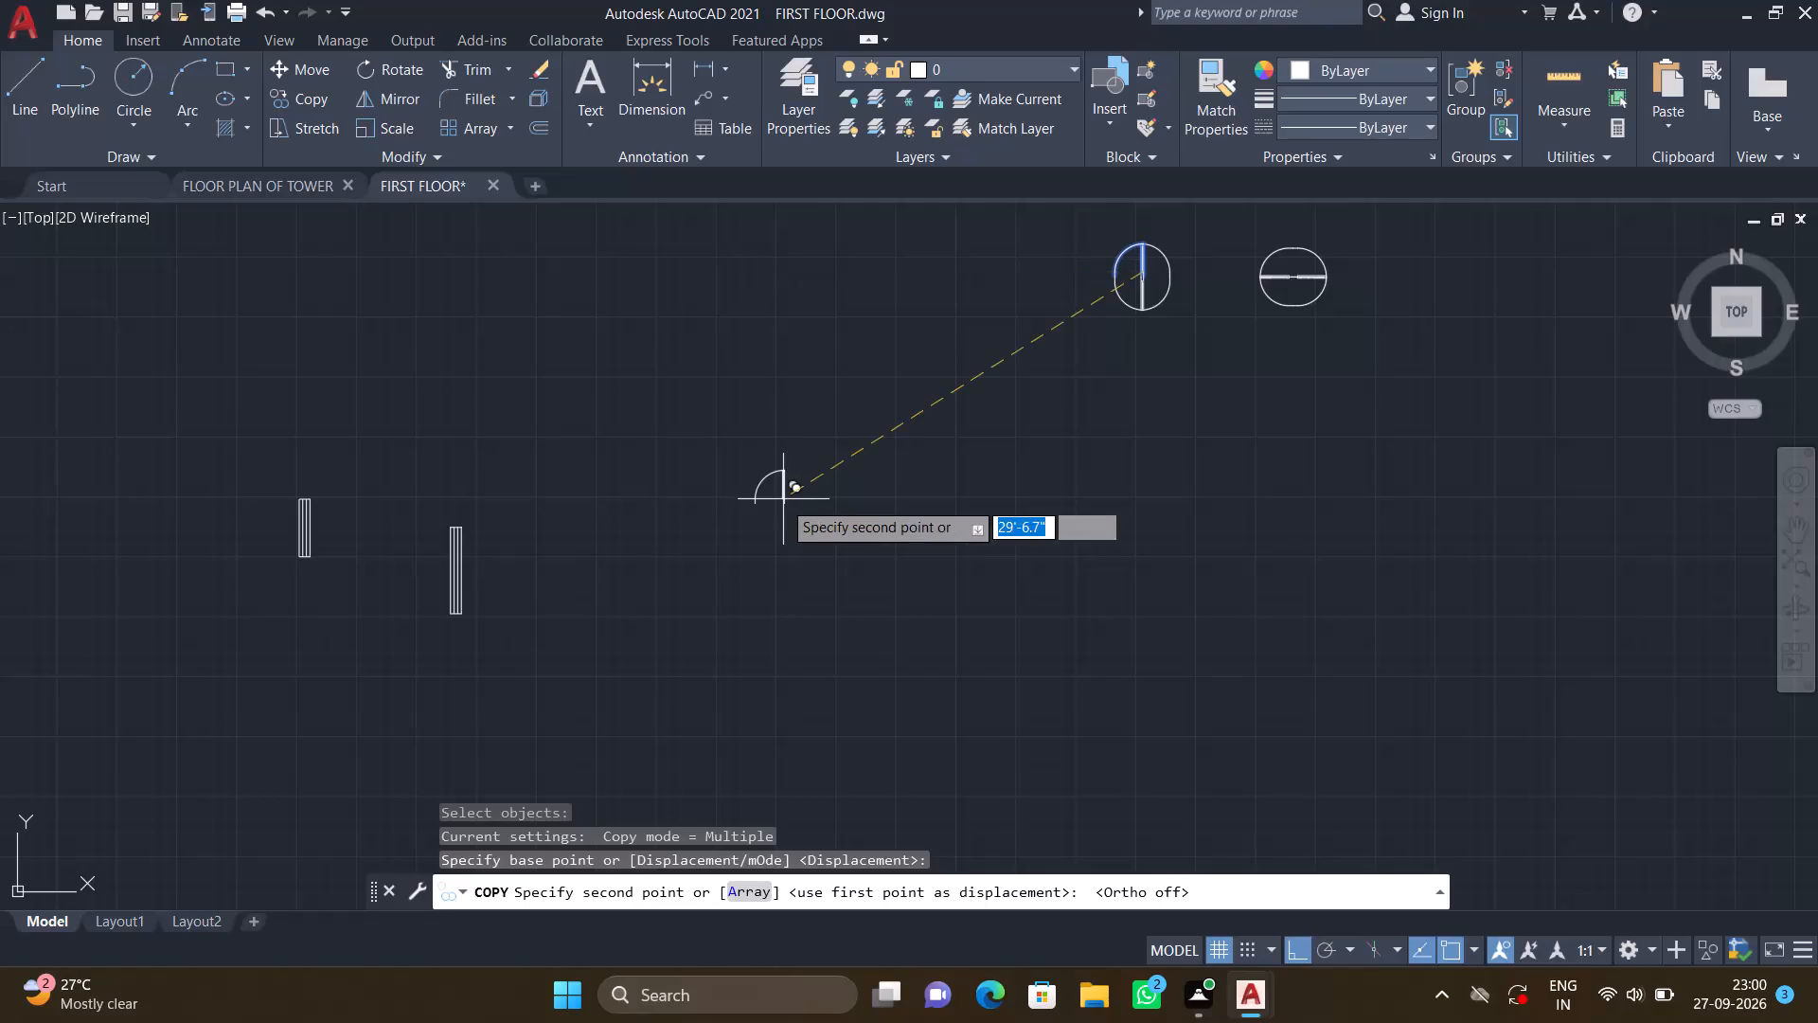
pyautogui.scroll(-2, 788, 504)
pyautogui.moveTo(777, 527); pyautogui.dragTo(1019, 431, button='middle')
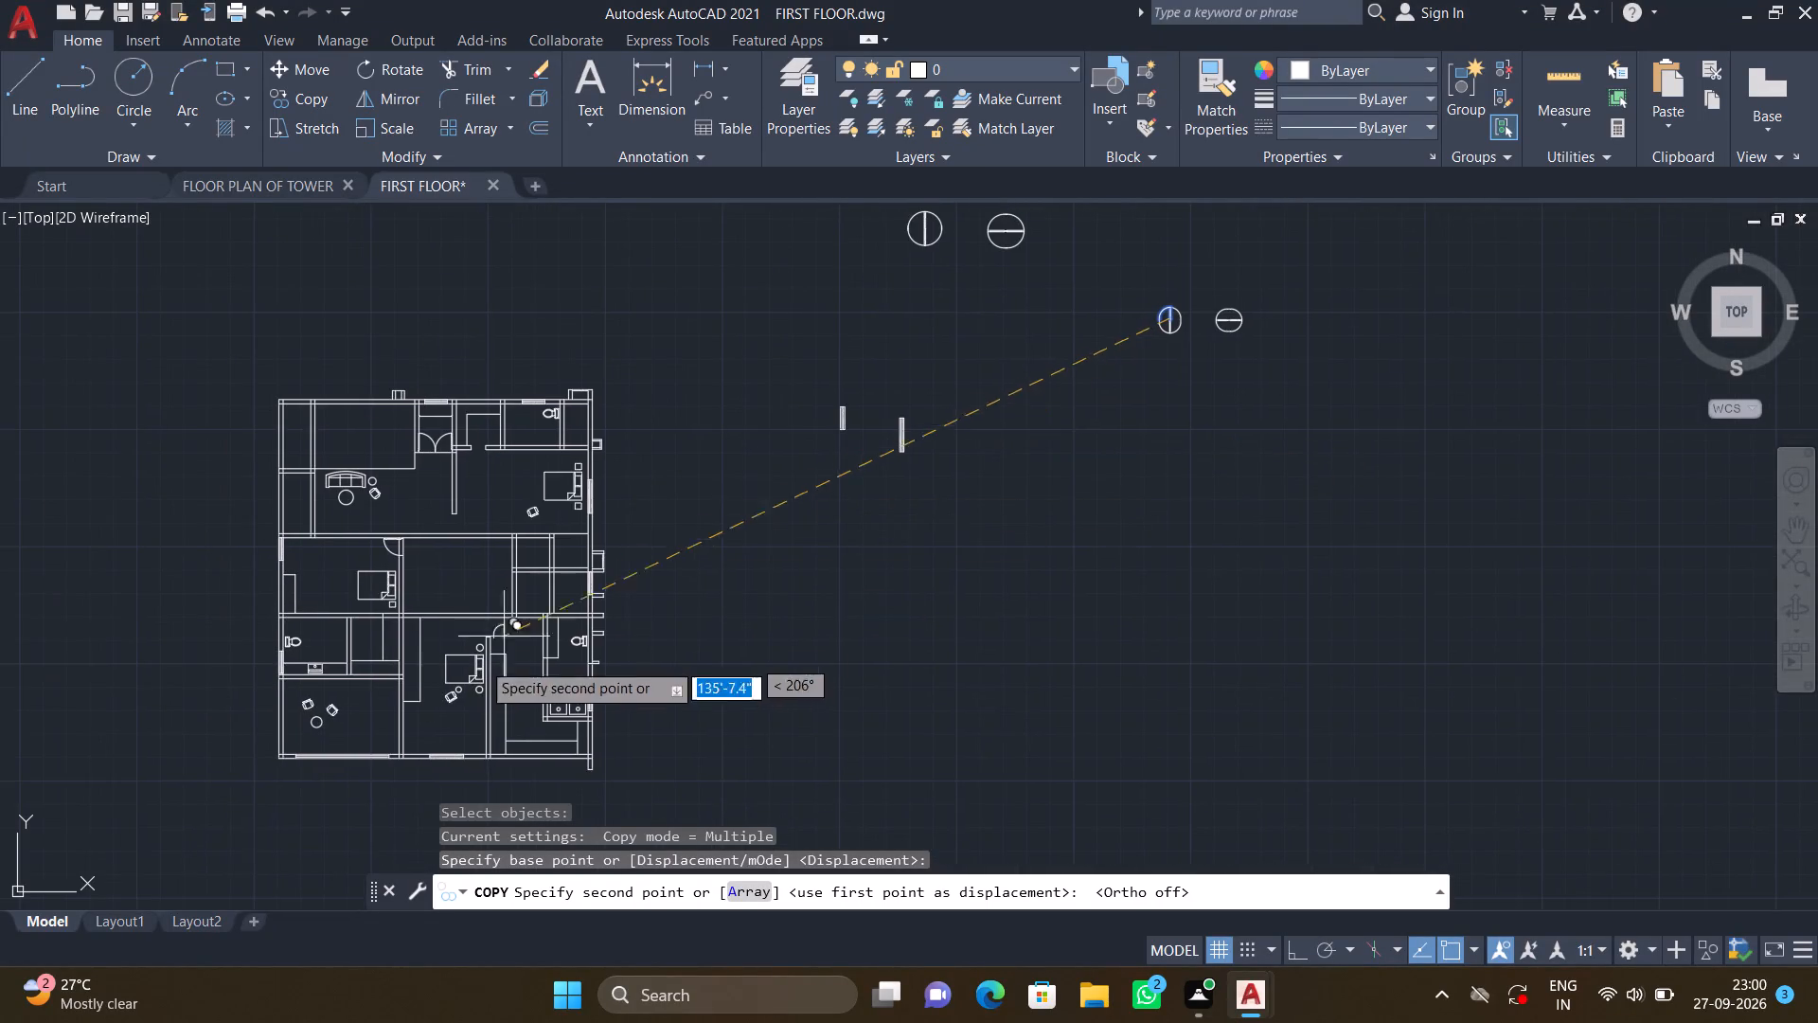
pyautogui.moveTo(496, 651); pyautogui.dragTo(937, 492, button='middle')
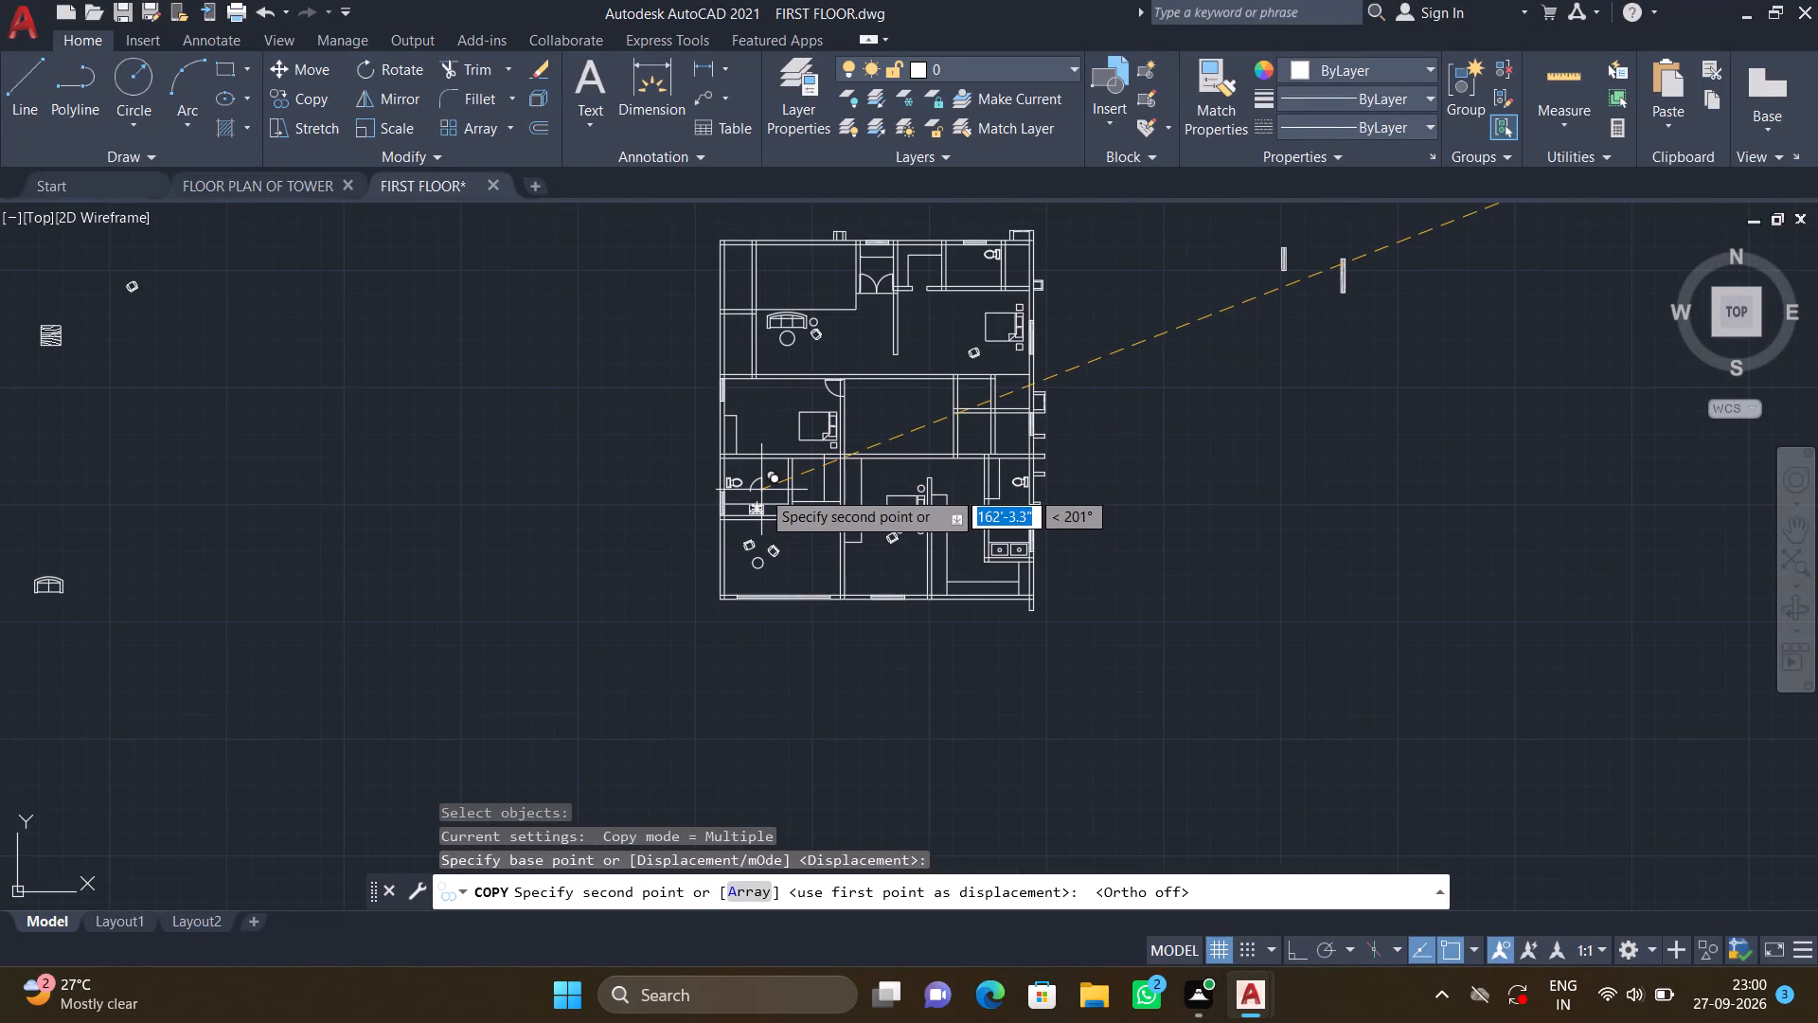
pyautogui.scroll(3, 757, 481)
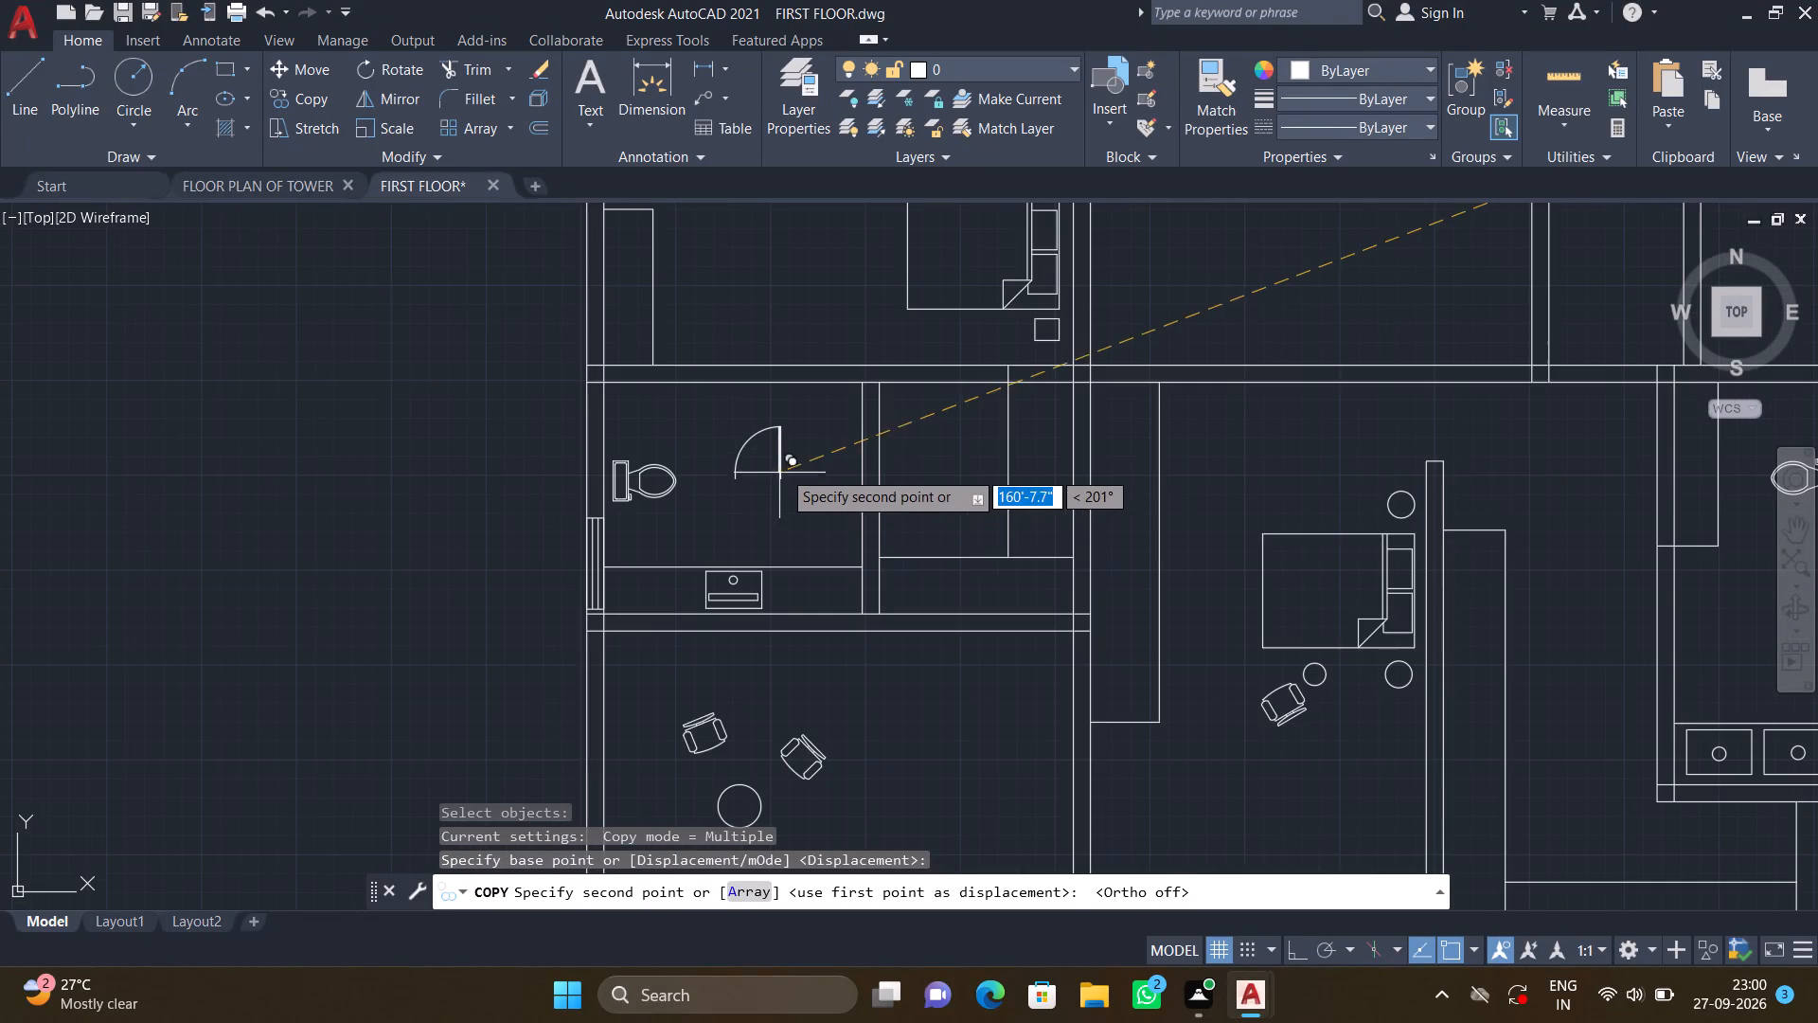
pyautogui.moveTo(767, 456); pyautogui.dragTo(768, 496, button='middle')
pyautogui.scroll(2, 771, 484)
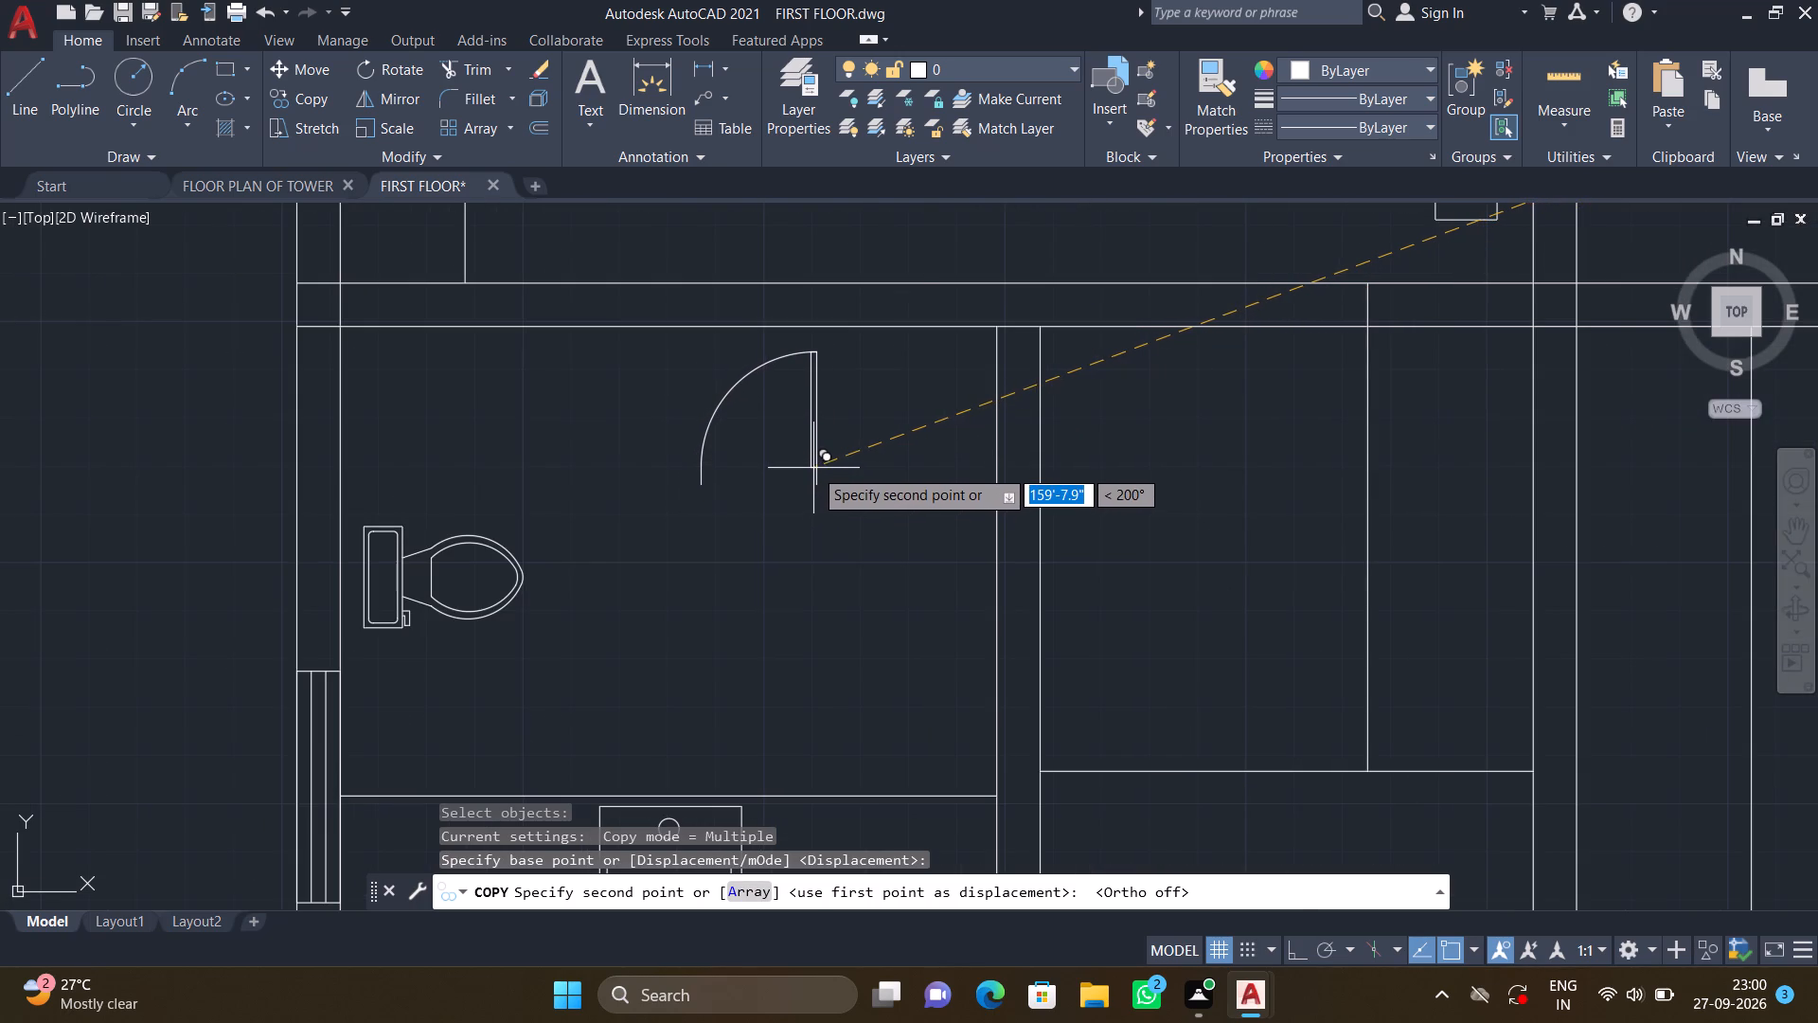
pyautogui.click(813, 467)
pyautogui.press('Return')
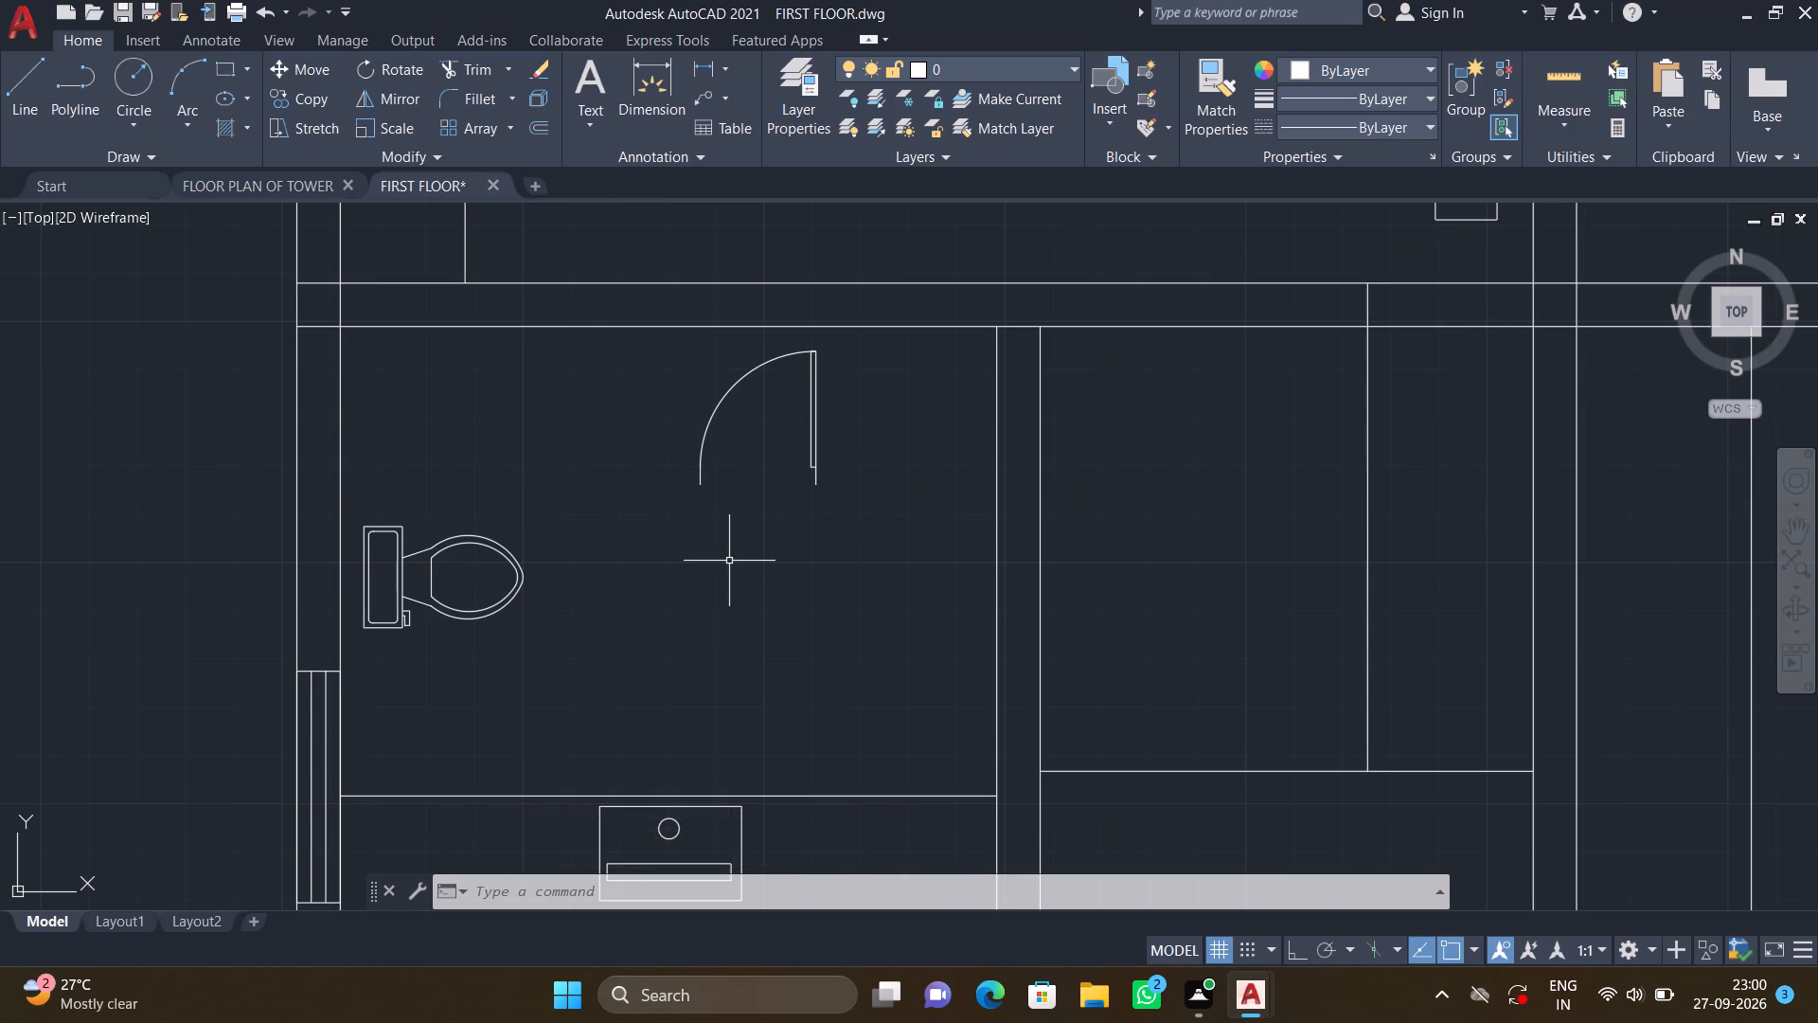
# Copy the upper-right leaf and swing of the smaller horizontal circular door symbol to the lower end of the upper-right bathroom's right wall.
pyautogui.scroll(-4, 730, 562)
pyautogui.moveTo(829, 572); pyautogui.dragTo(639, 624, button='middle')
pyautogui.moveTo(970, 459); pyautogui.dragTo(857, 500, button='middle')
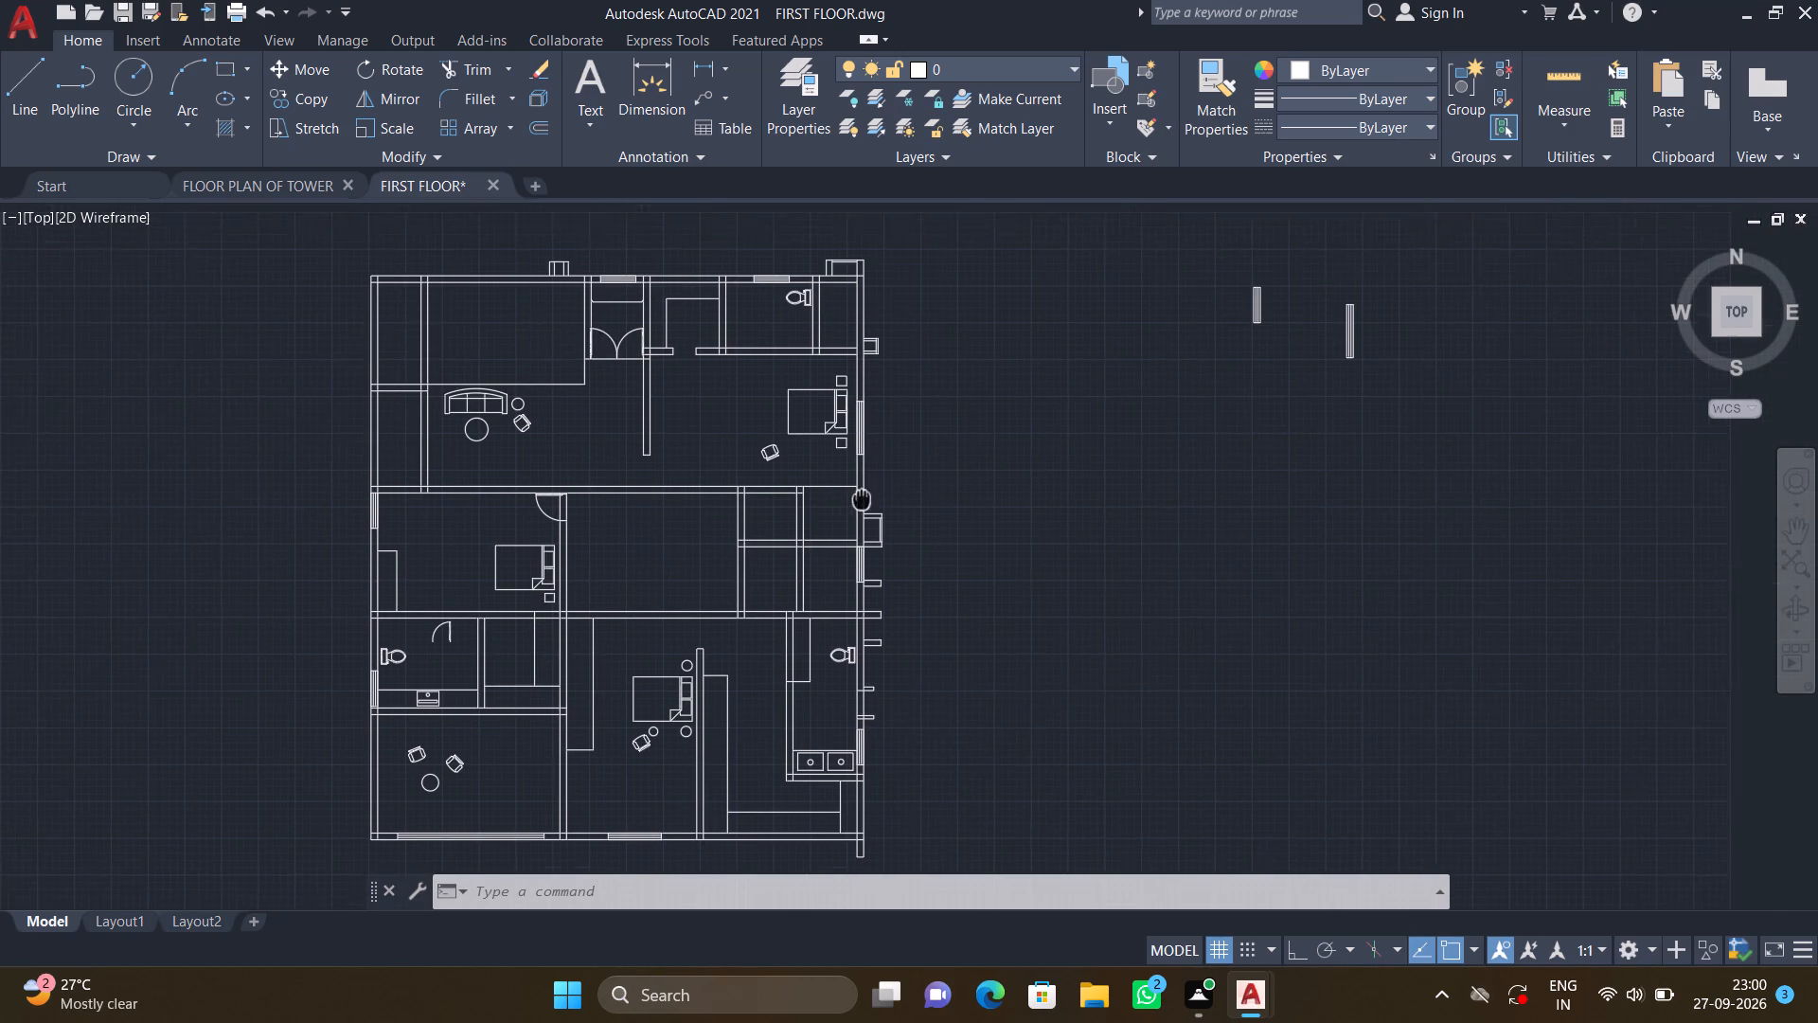
pyautogui.moveTo(857, 500); pyautogui.dragTo(853, 511, button='middle')
pyautogui.moveTo(1175, 436); pyautogui.dragTo(854, 509, button='middle')
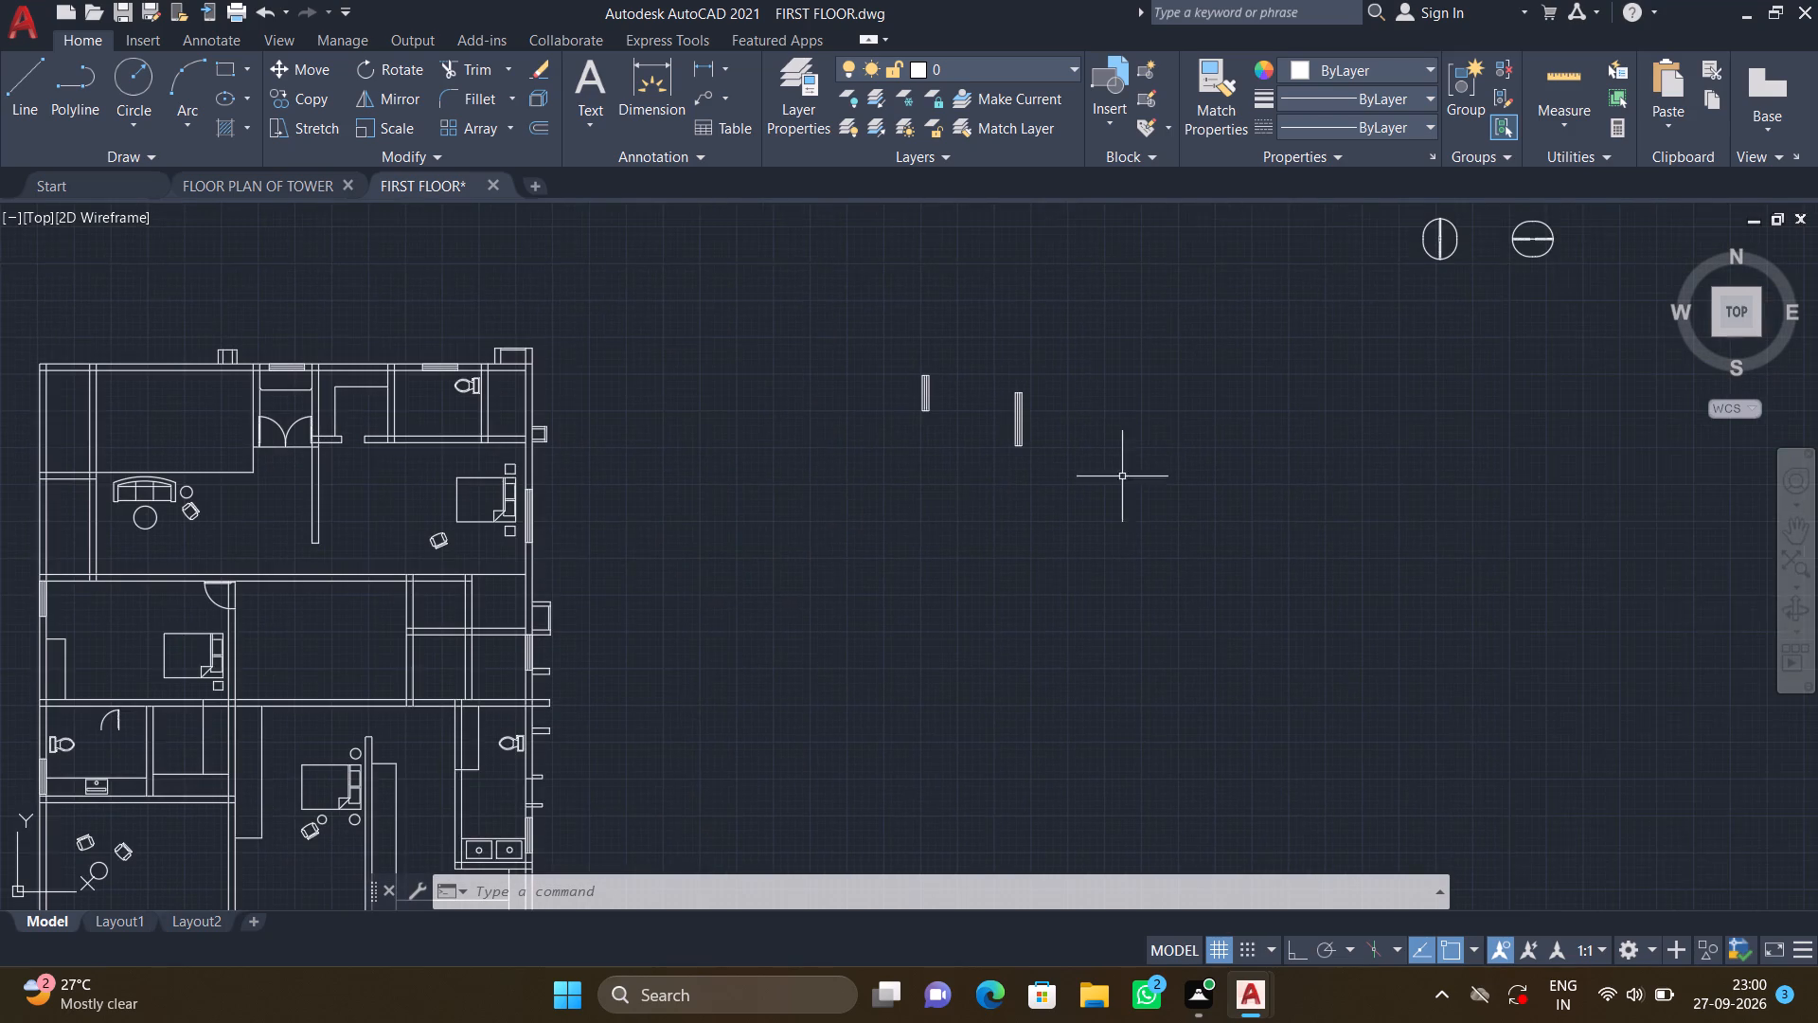
pyautogui.moveTo(1292, 477); pyautogui.dragTo(1007, 564, button='middle')
pyautogui.scroll(1, 1358, 317)
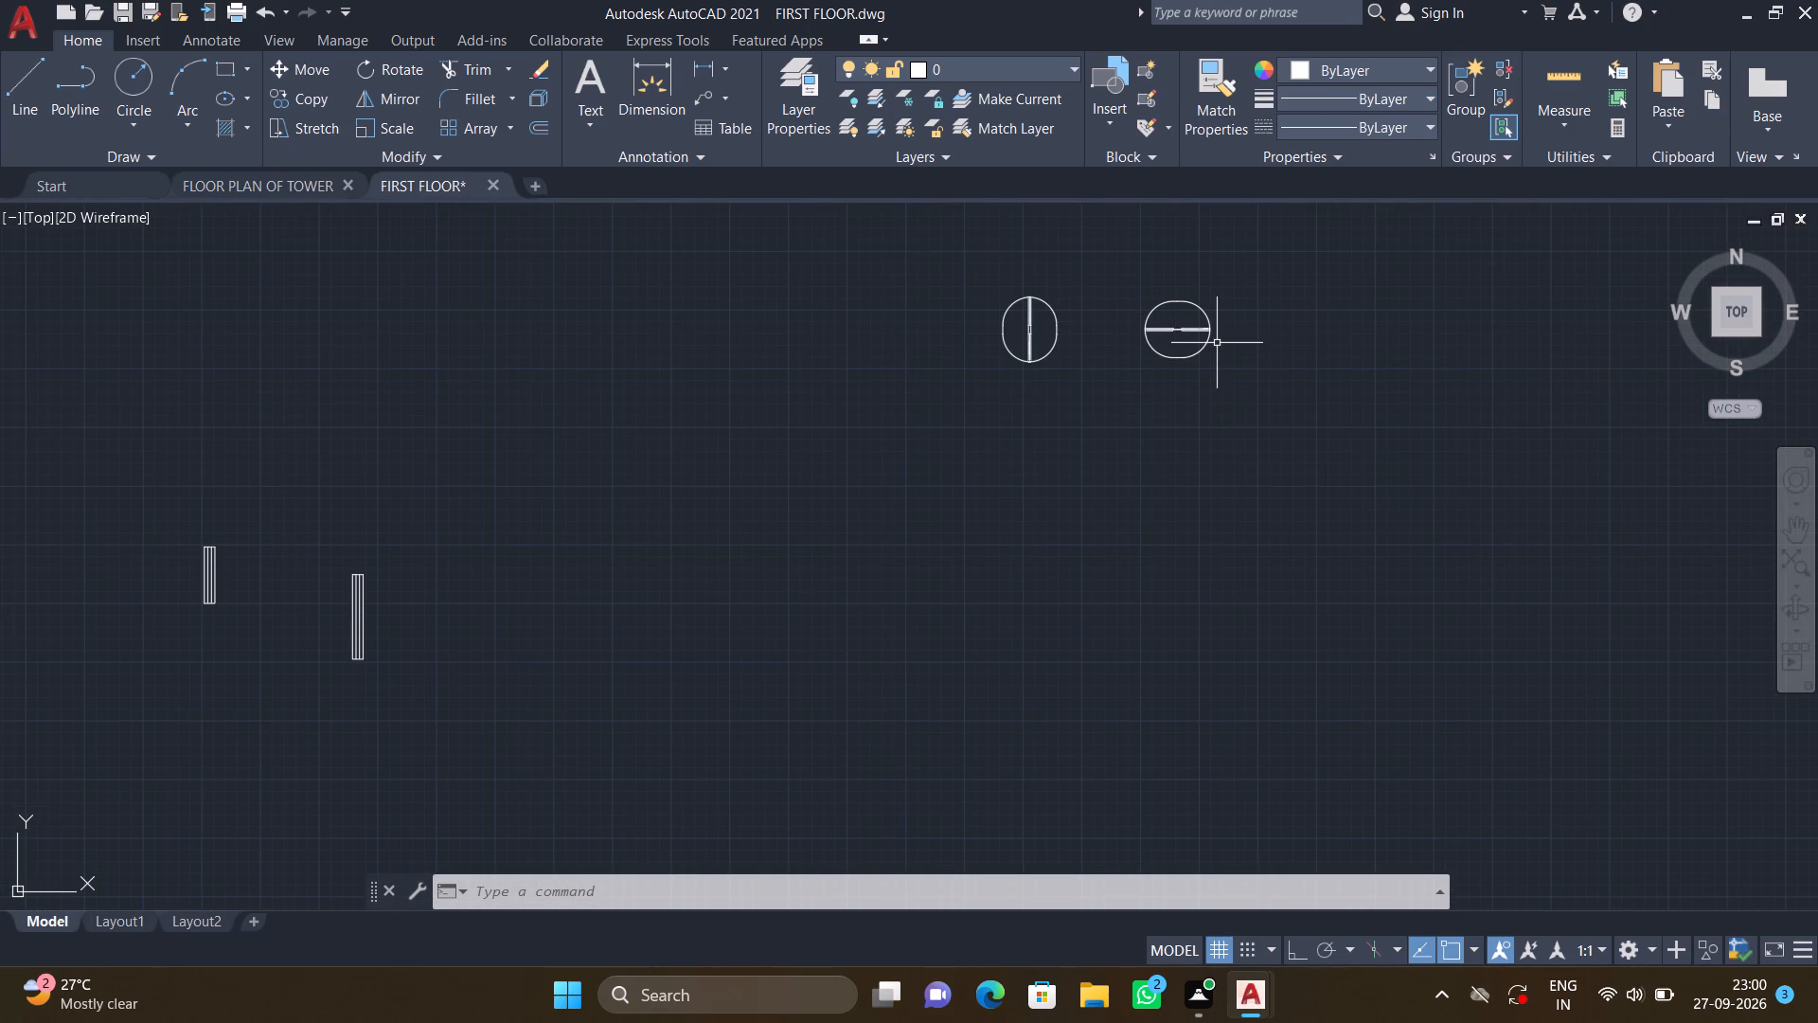
pyautogui.scroll(1, 1217, 343)
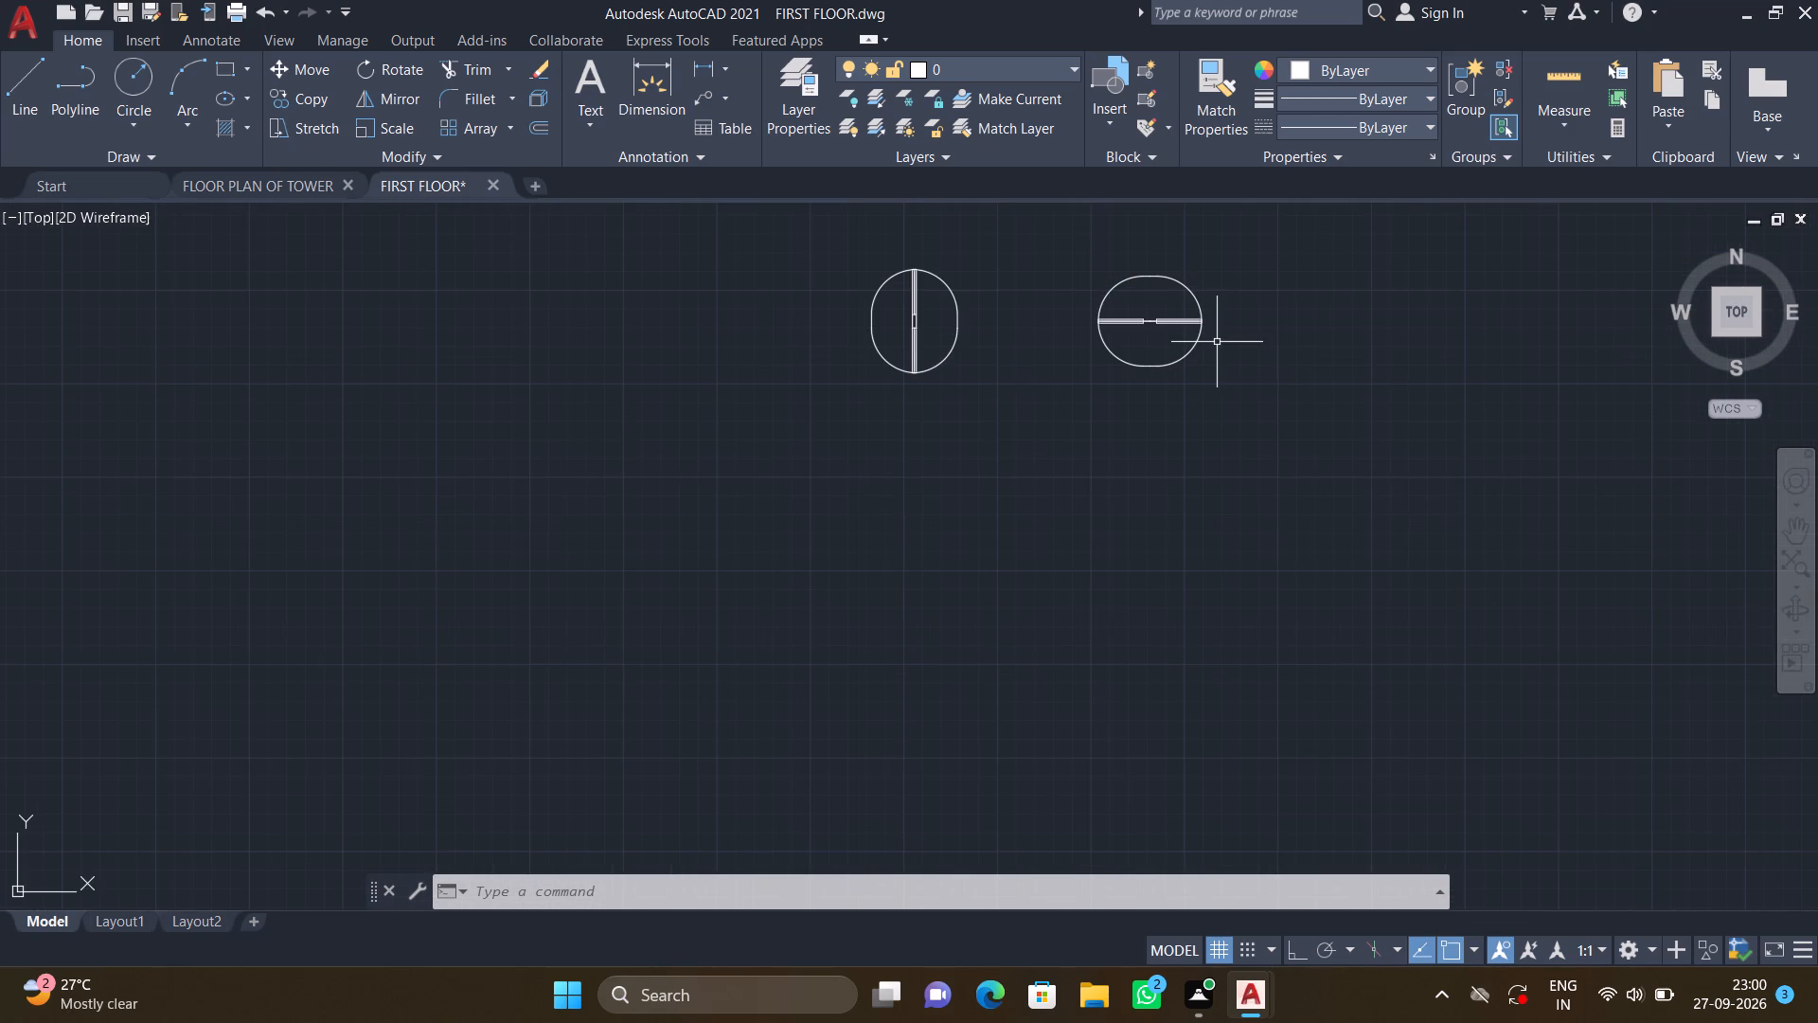
pyautogui.press('c')
pyautogui.press('o')
pyautogui.press('Return')
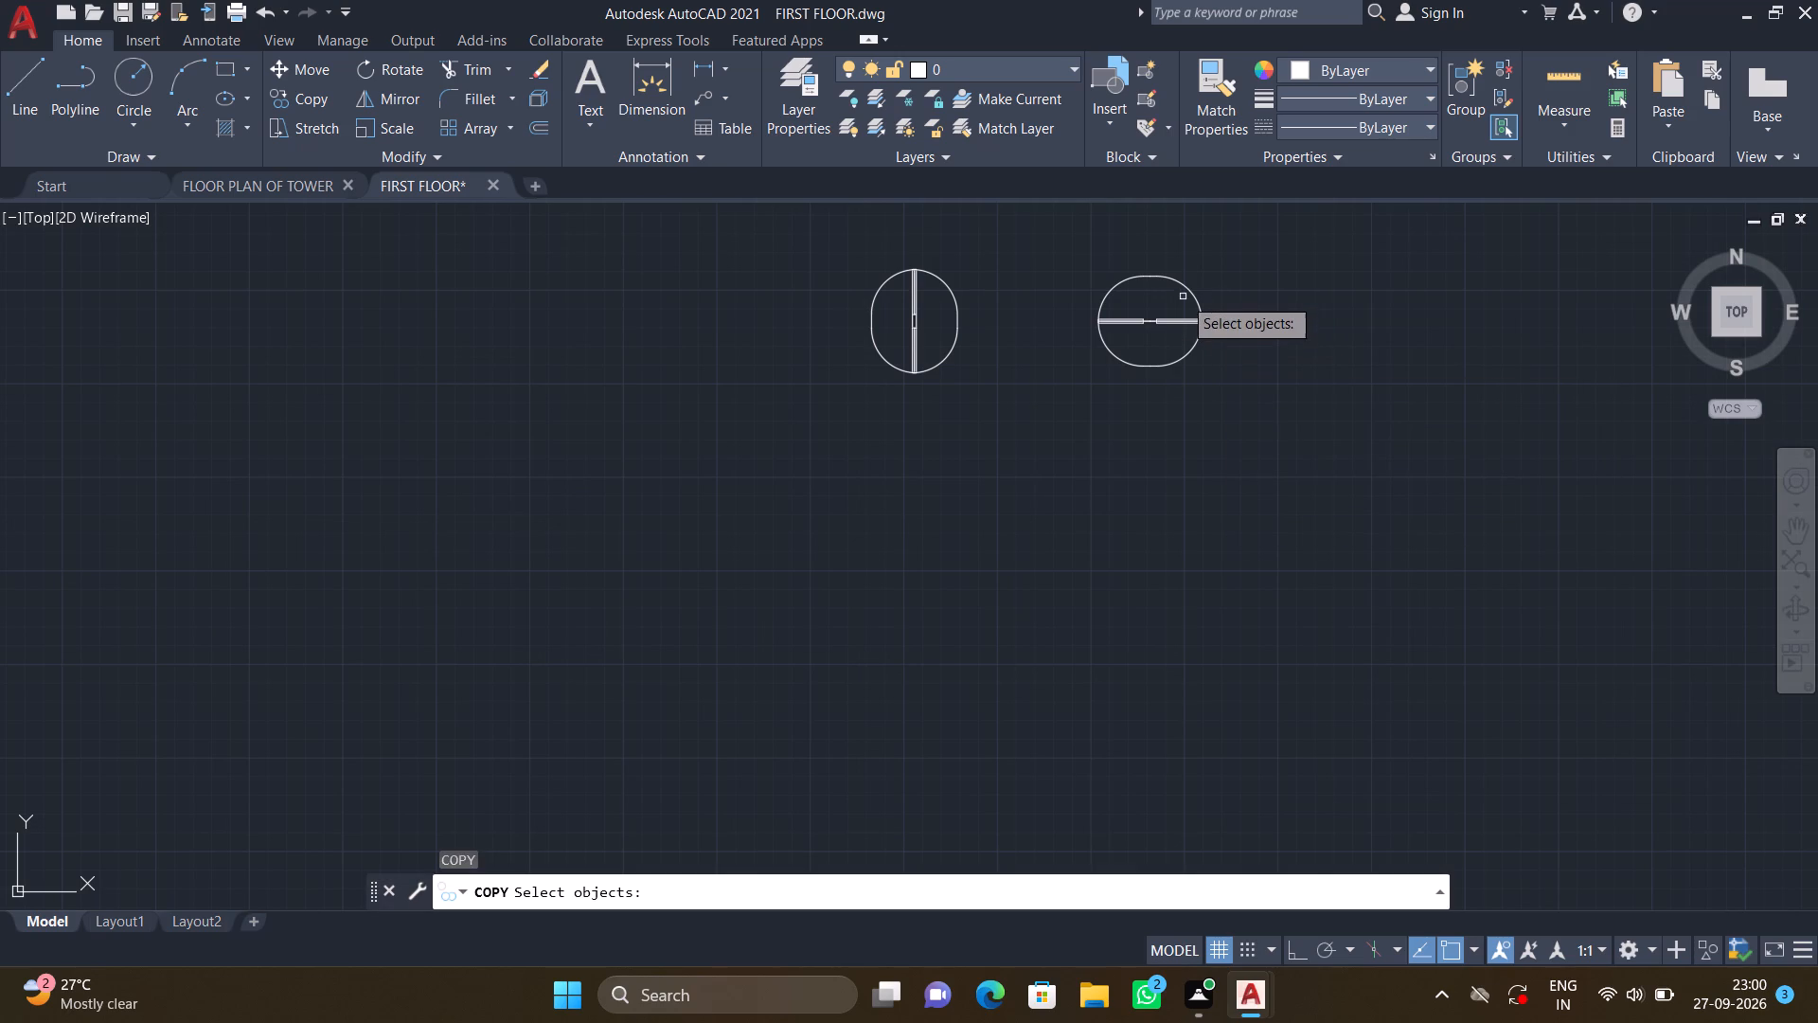
pyautogui.click(1190, 294)
pyautogui.press('Return')
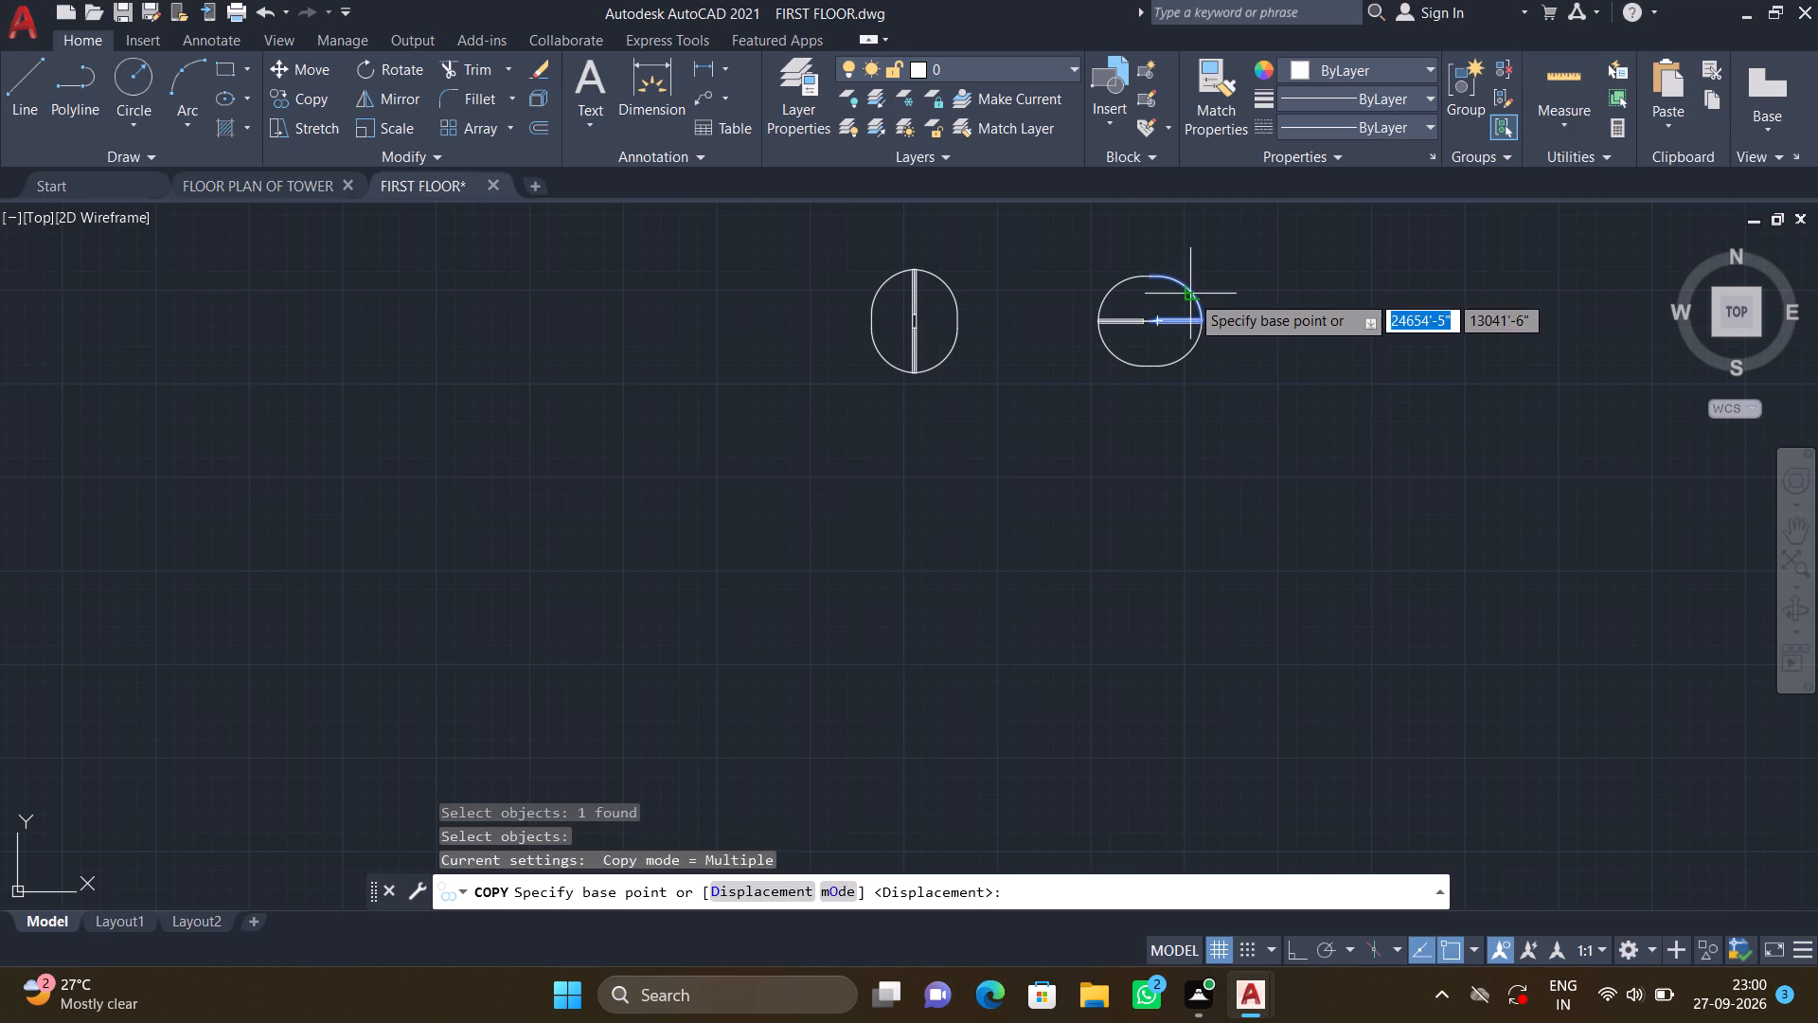
pyautogui.click(1160, 317)
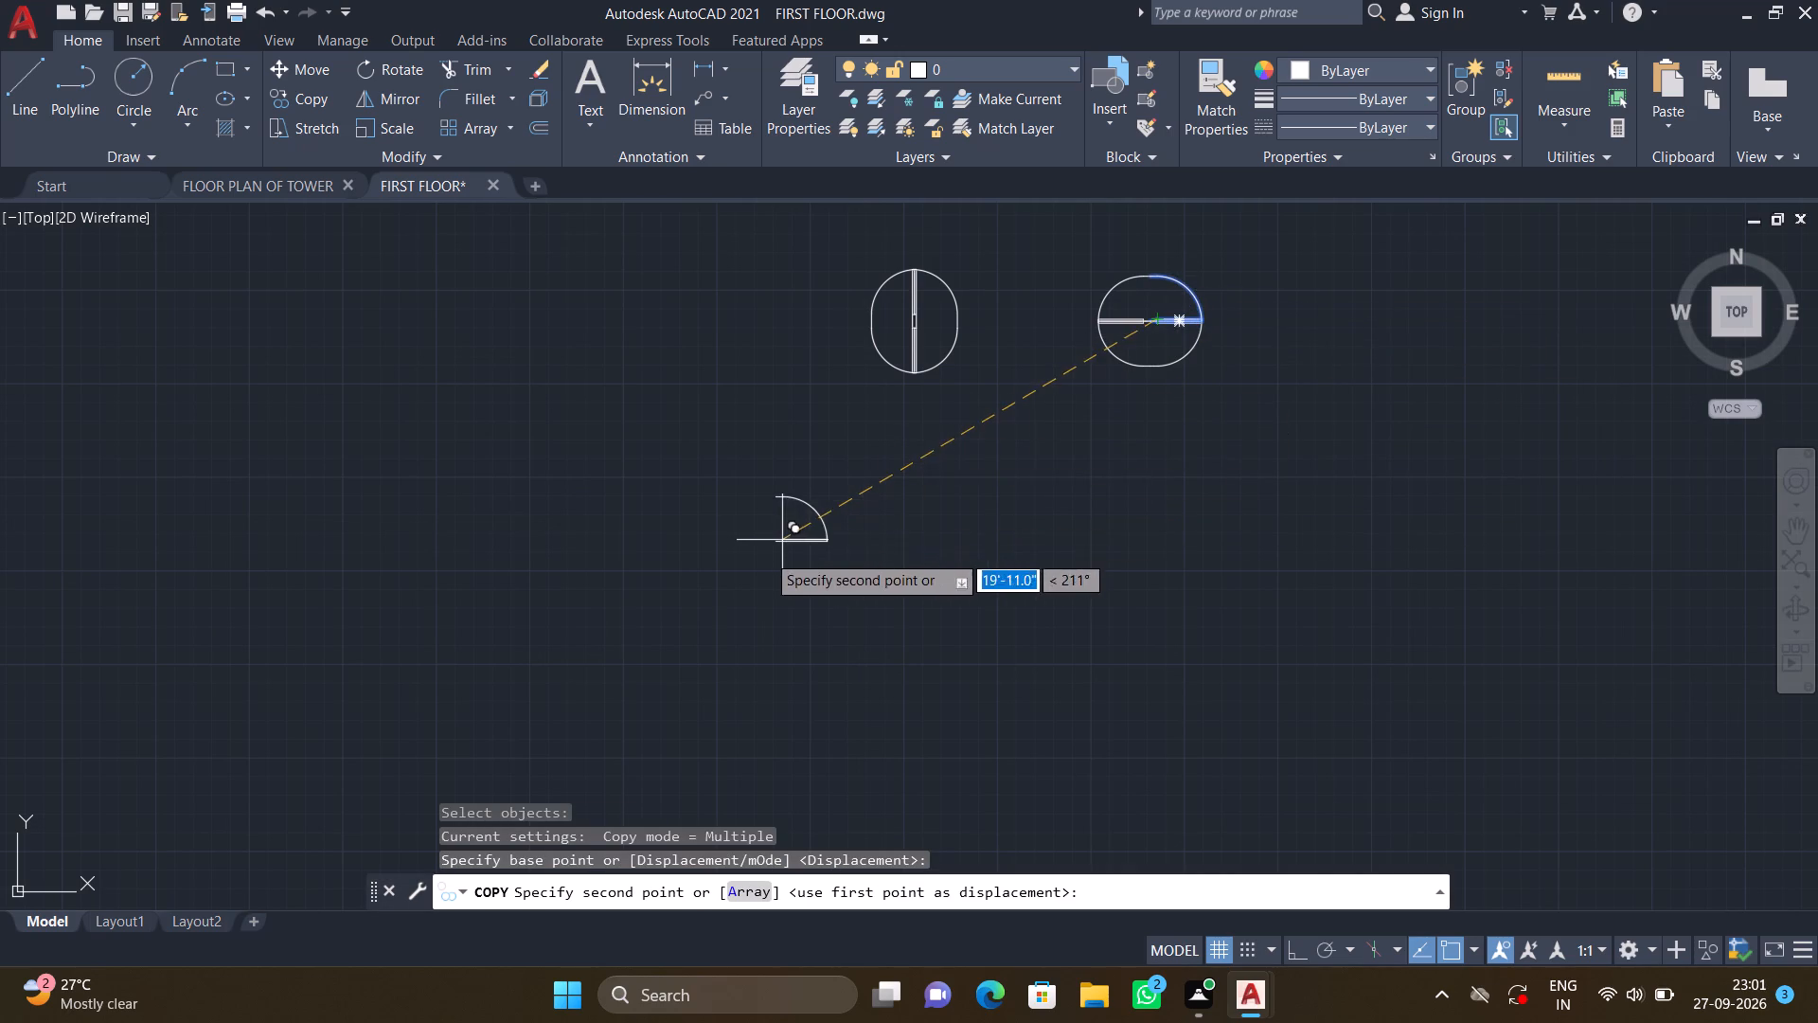
pyautogui.moveTo(790, 529); pyautogui.dragTo(997, 430, button='middle')
pyautogui.scroll(-2, 1018, 437)
pyautogui.moveTo(907, 473); pyautogui.dragTo(1167, 373, button='middle')
pyautogui.moveTo(819, 510); pyautogui.dragTo(824, 505, button='middle')
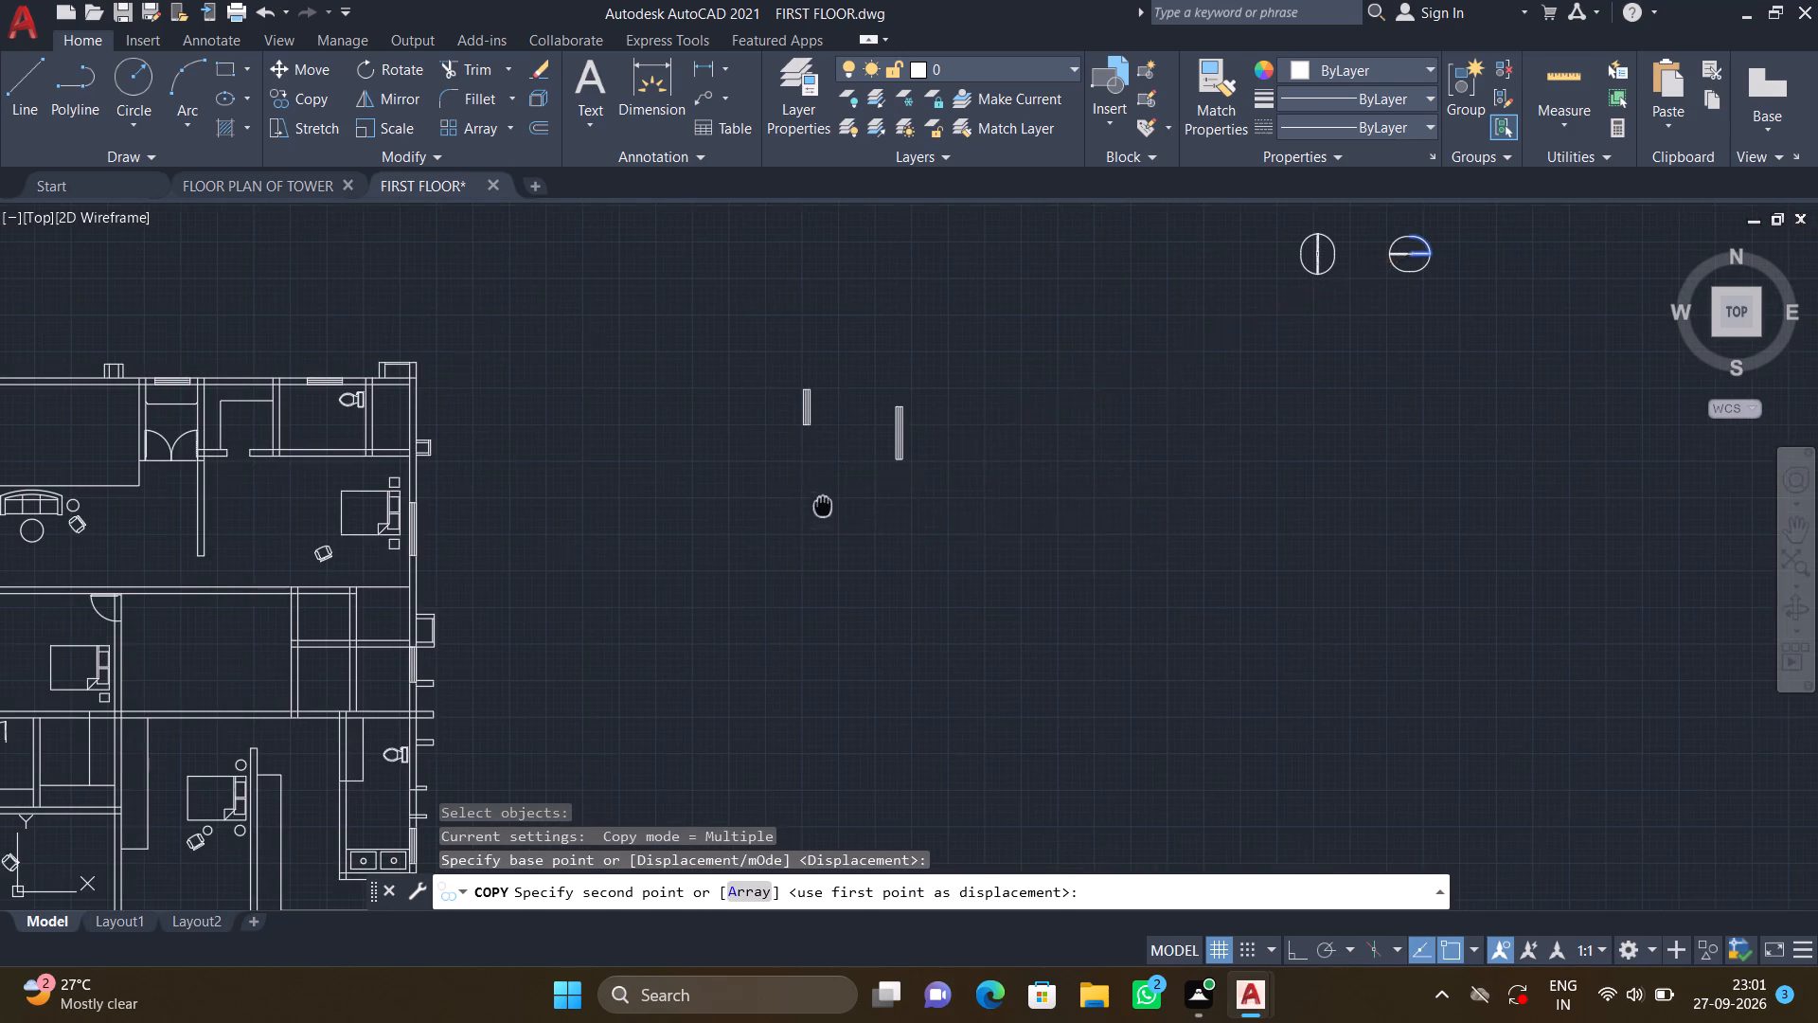
pyautogui.moveTo(824, 505); pyautogui.dragTo(1244, 404, button='middle')
pyautogui.scroll(1, 770, 318)
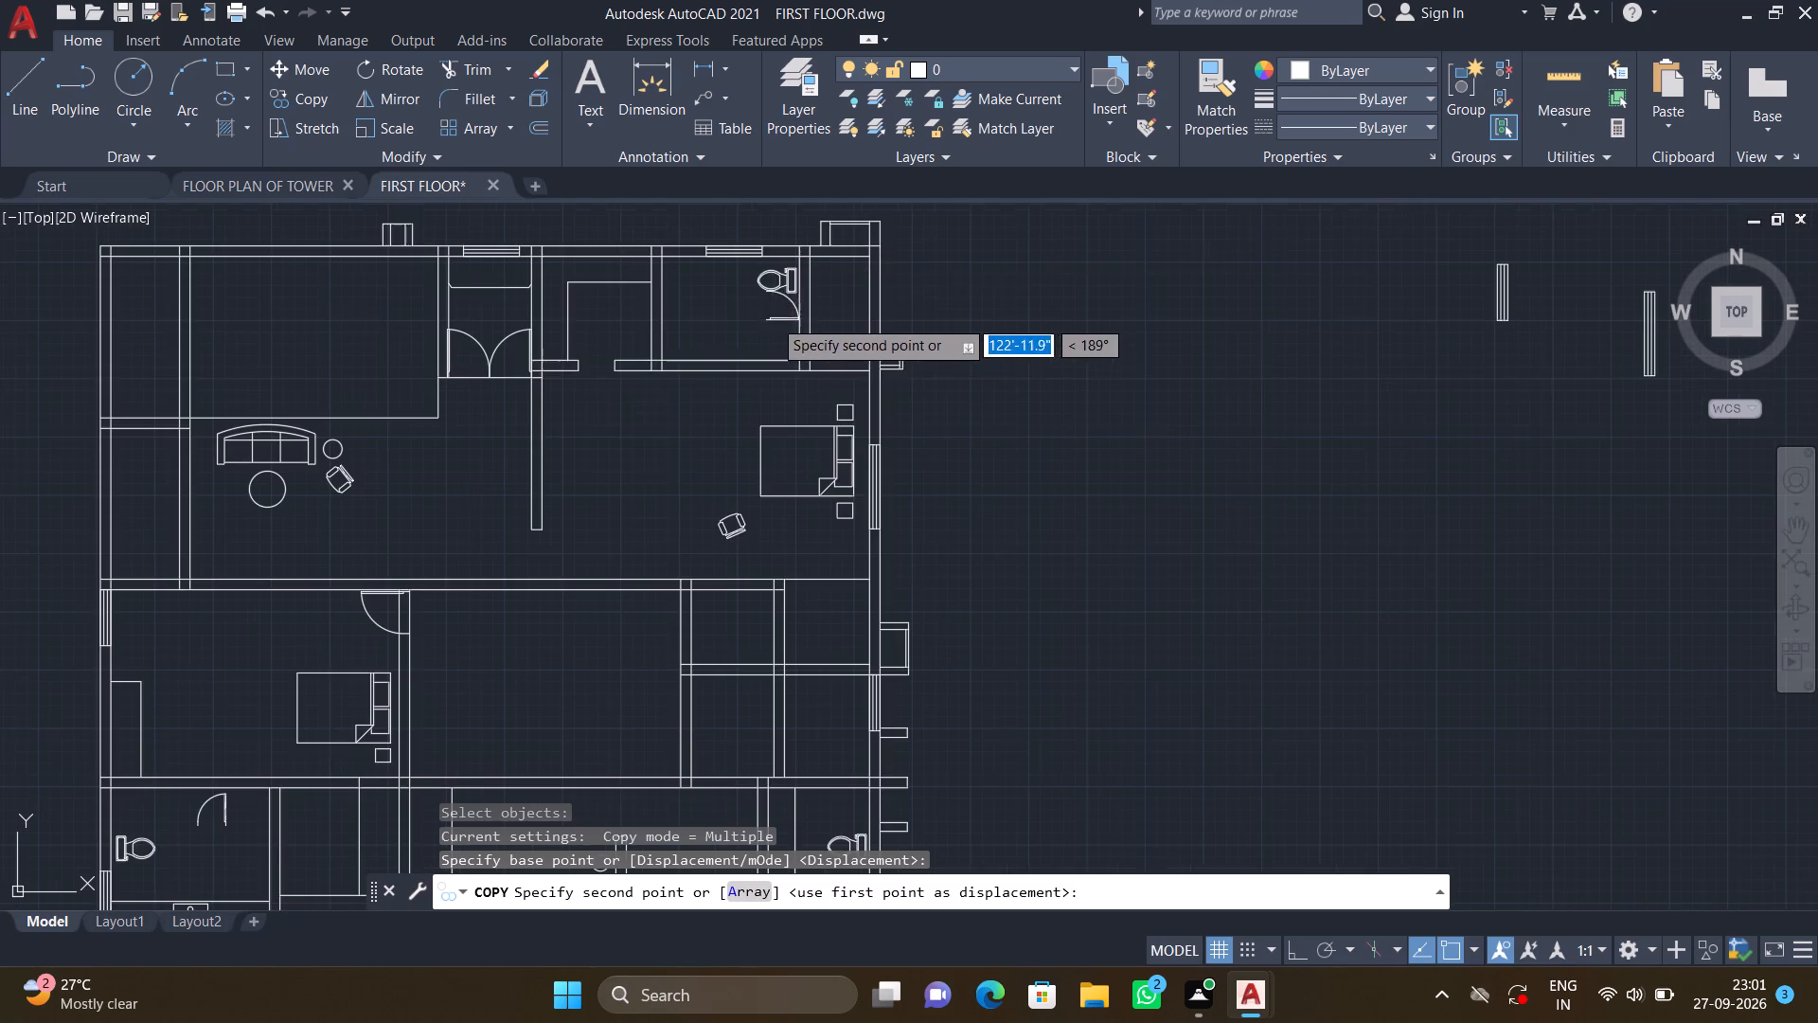
pyautogui.moveTo(804, 327); pyautogui.dragTo(812, 369, button='middle')
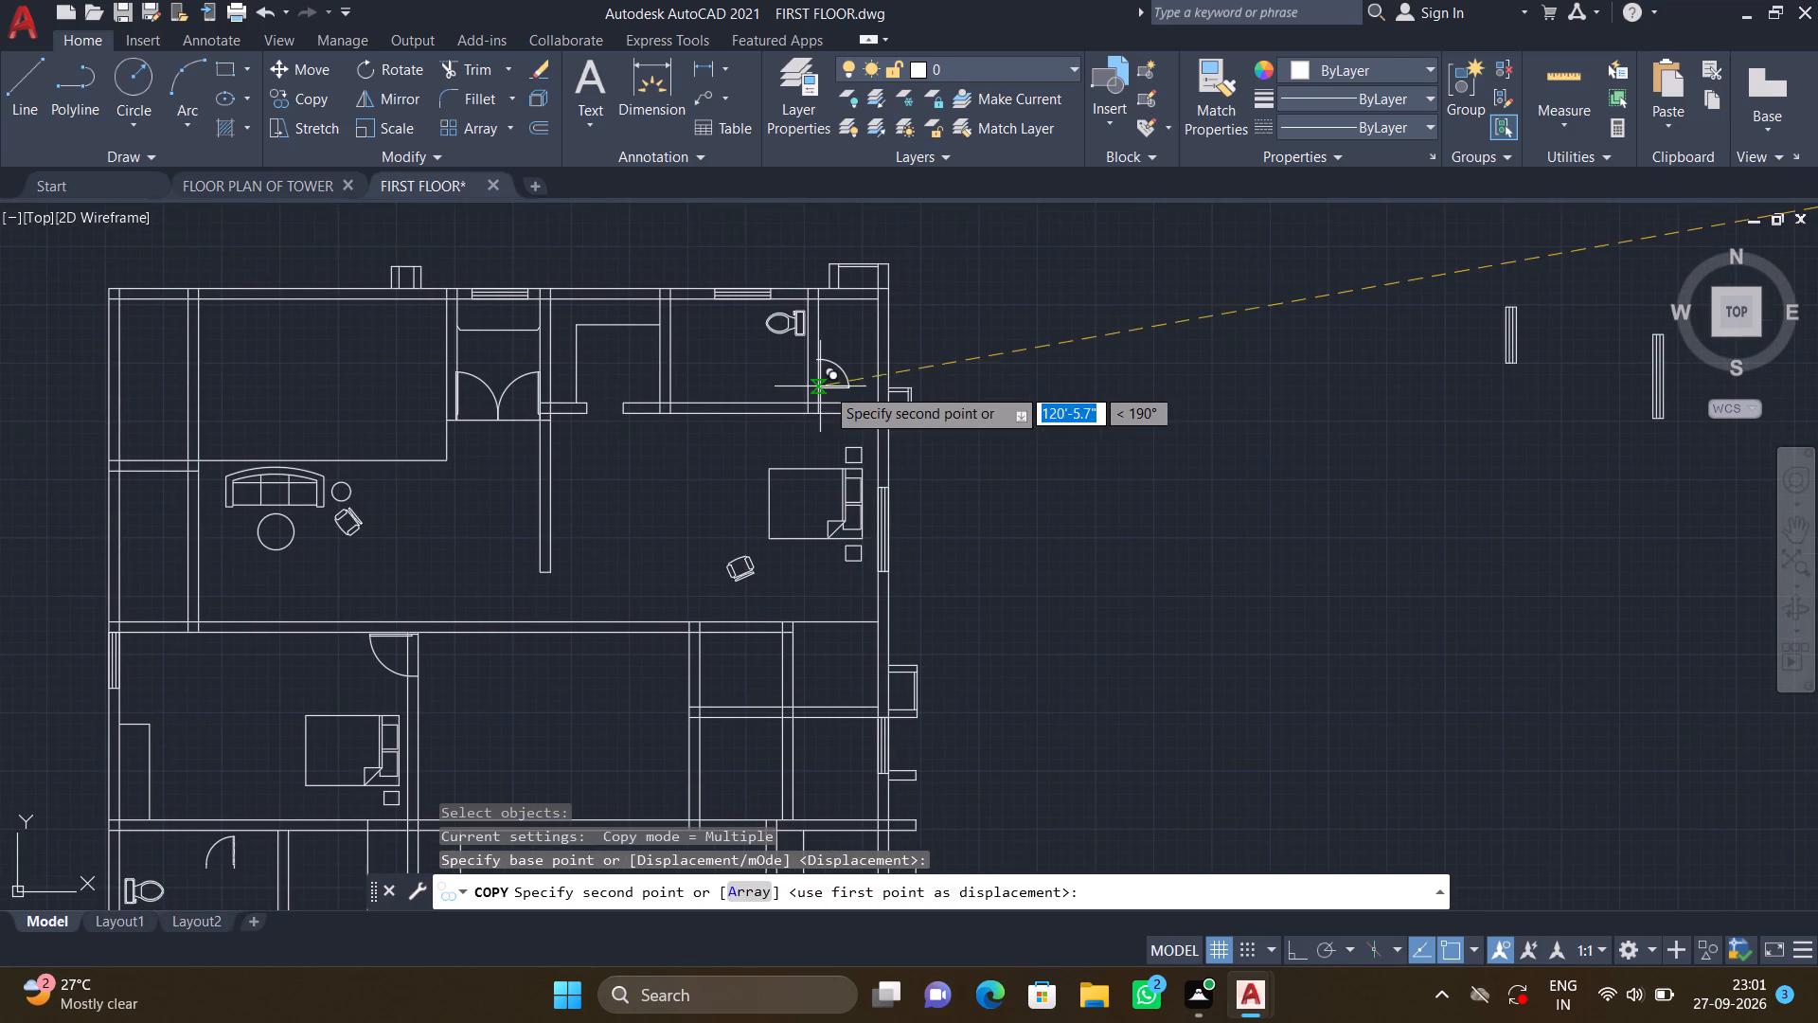
pyautogui.scroll(4, 823, 380)
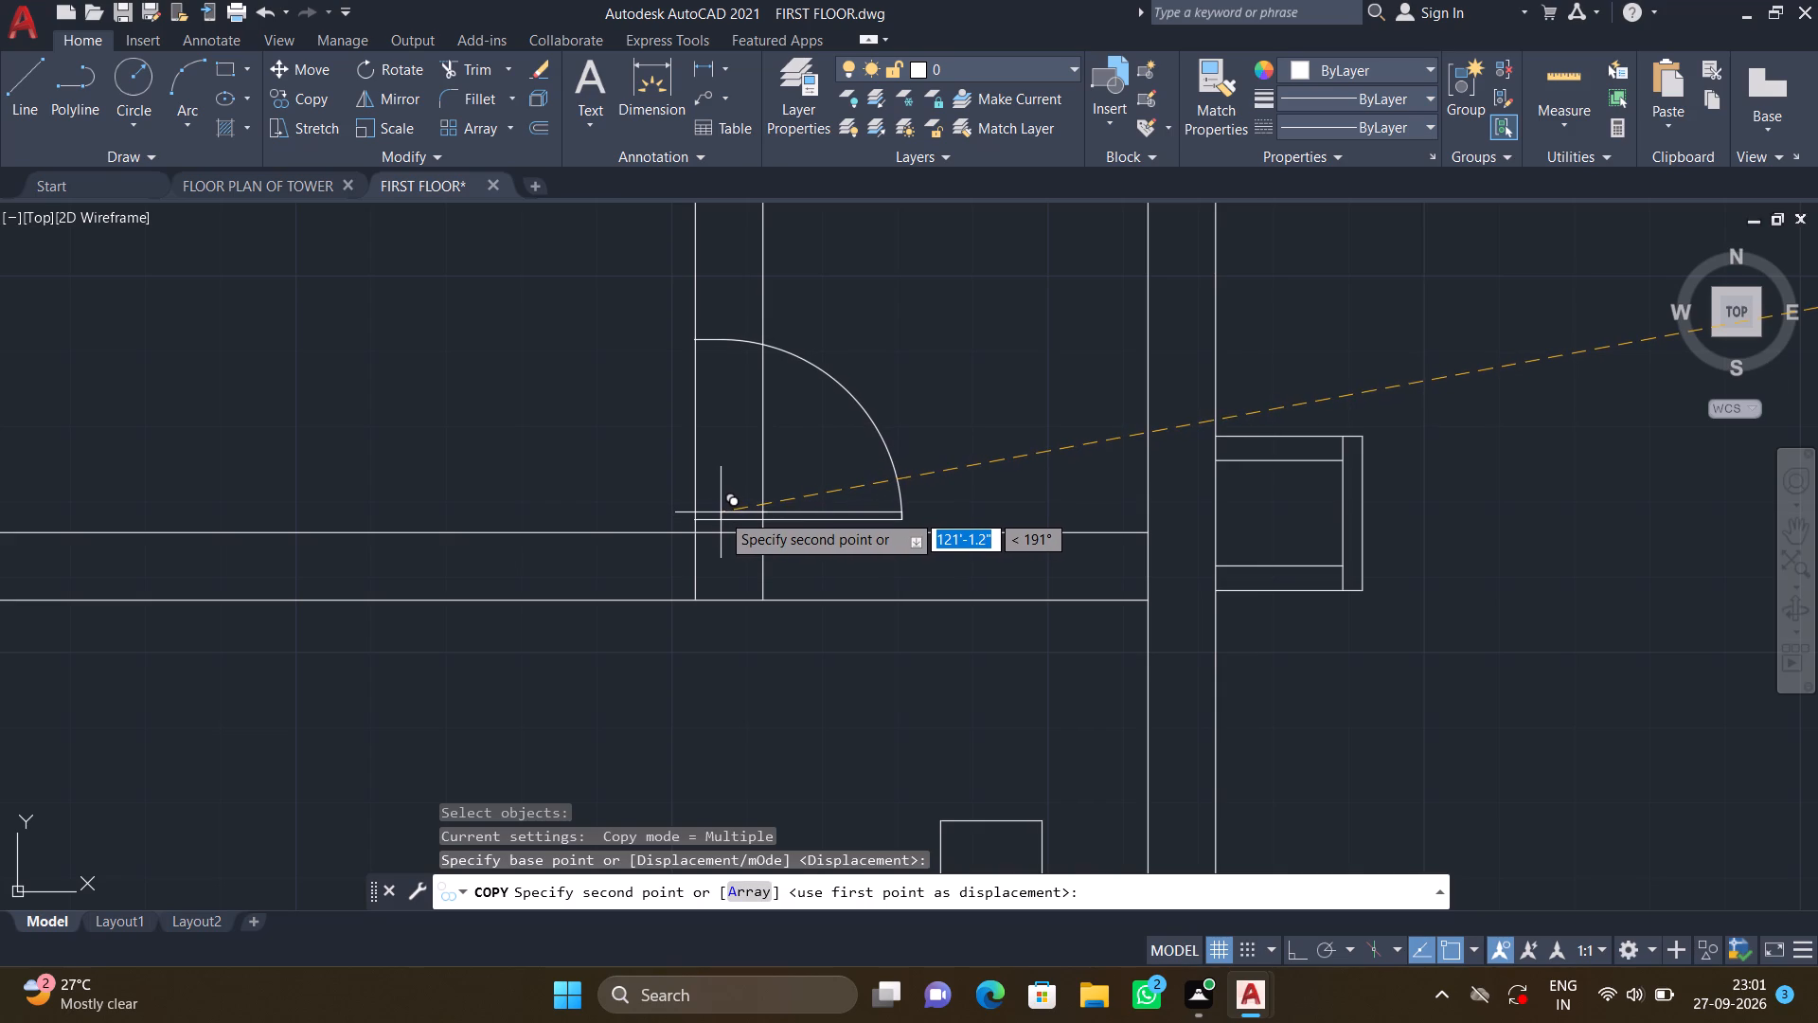
pyautogui.click(723, 511)
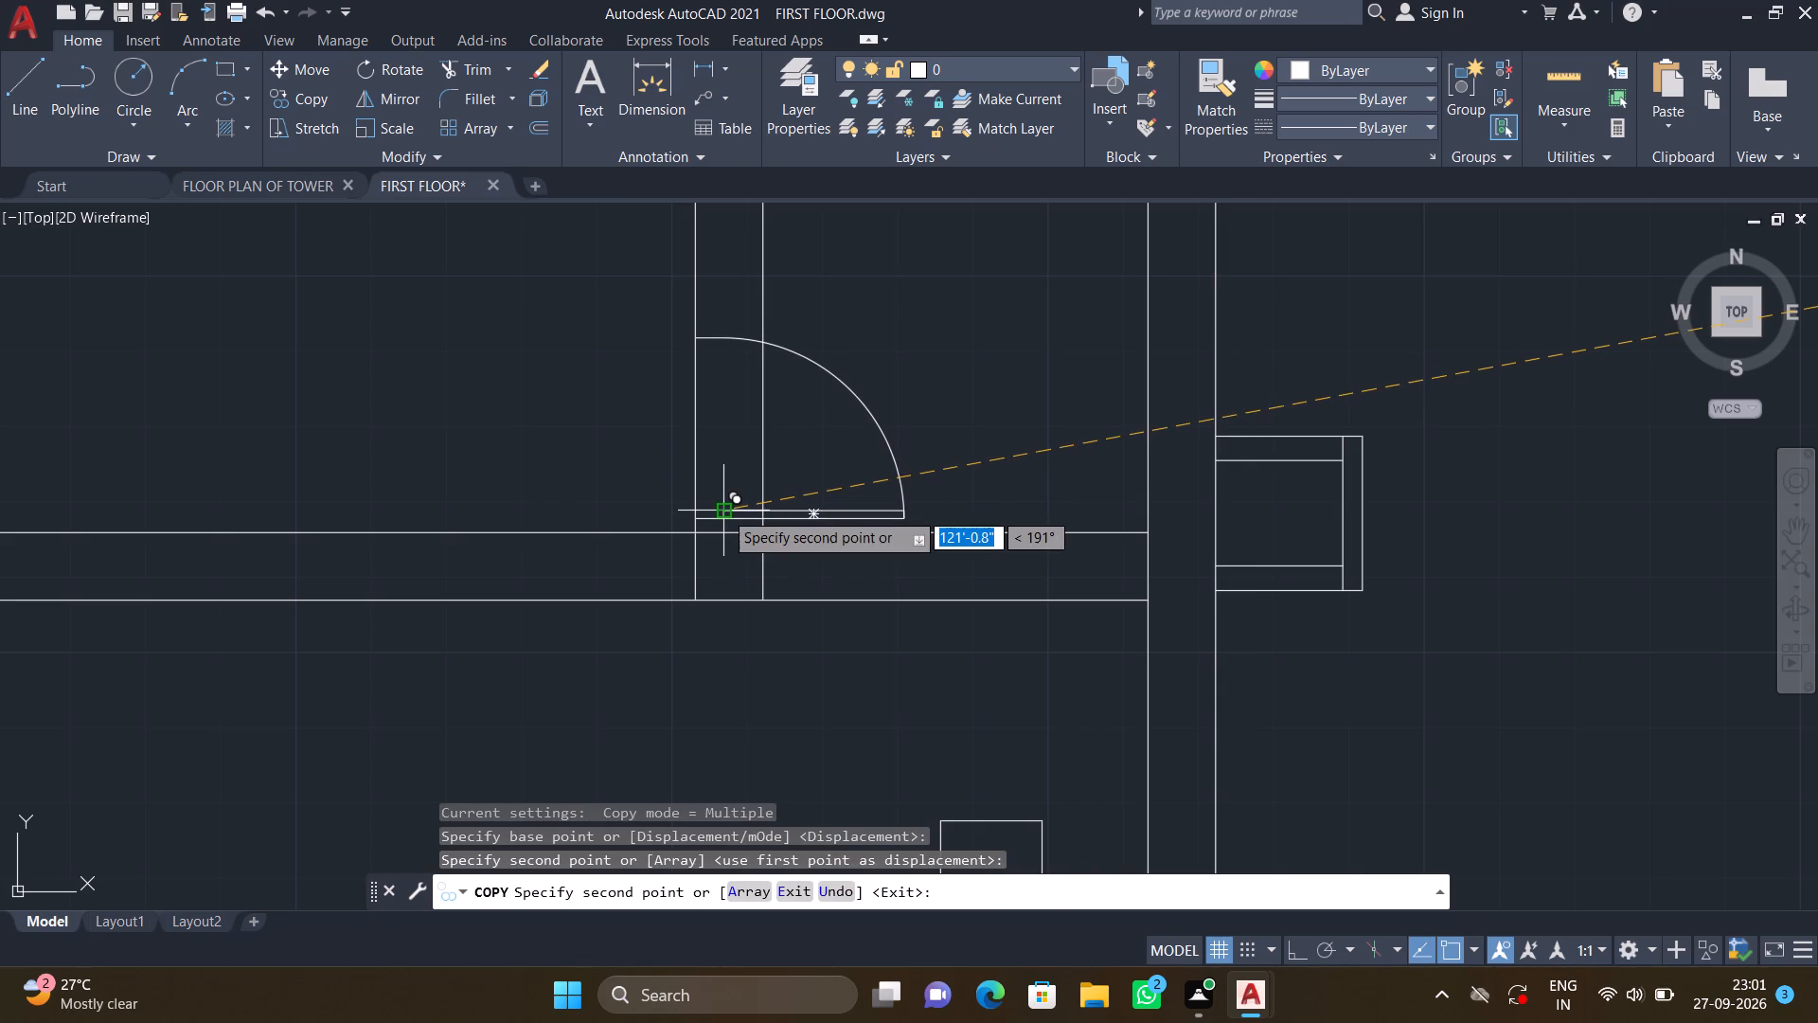
pyautogui.press('Return')
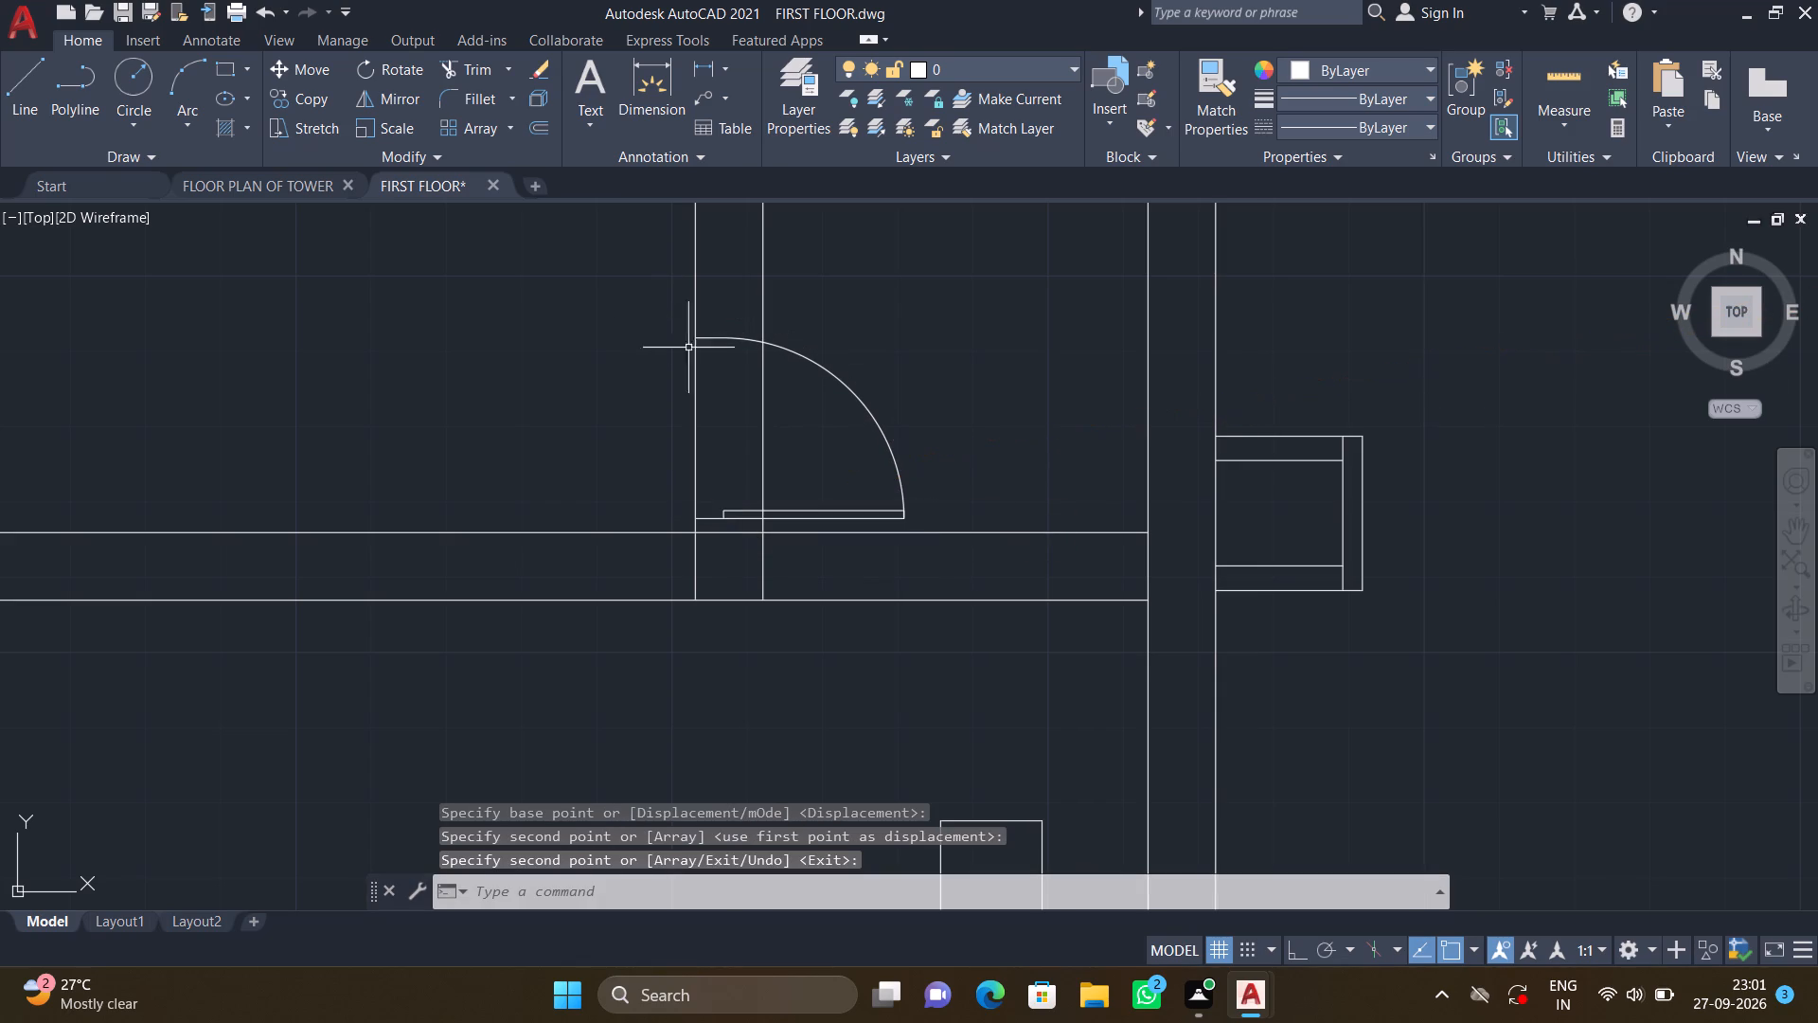
# With Ortho on, move the copied upper-right bathroom door about 0.2" horizontally, bringing its swing's end to the wall's left line.
pyautogui.scroll(8, 699, 336)
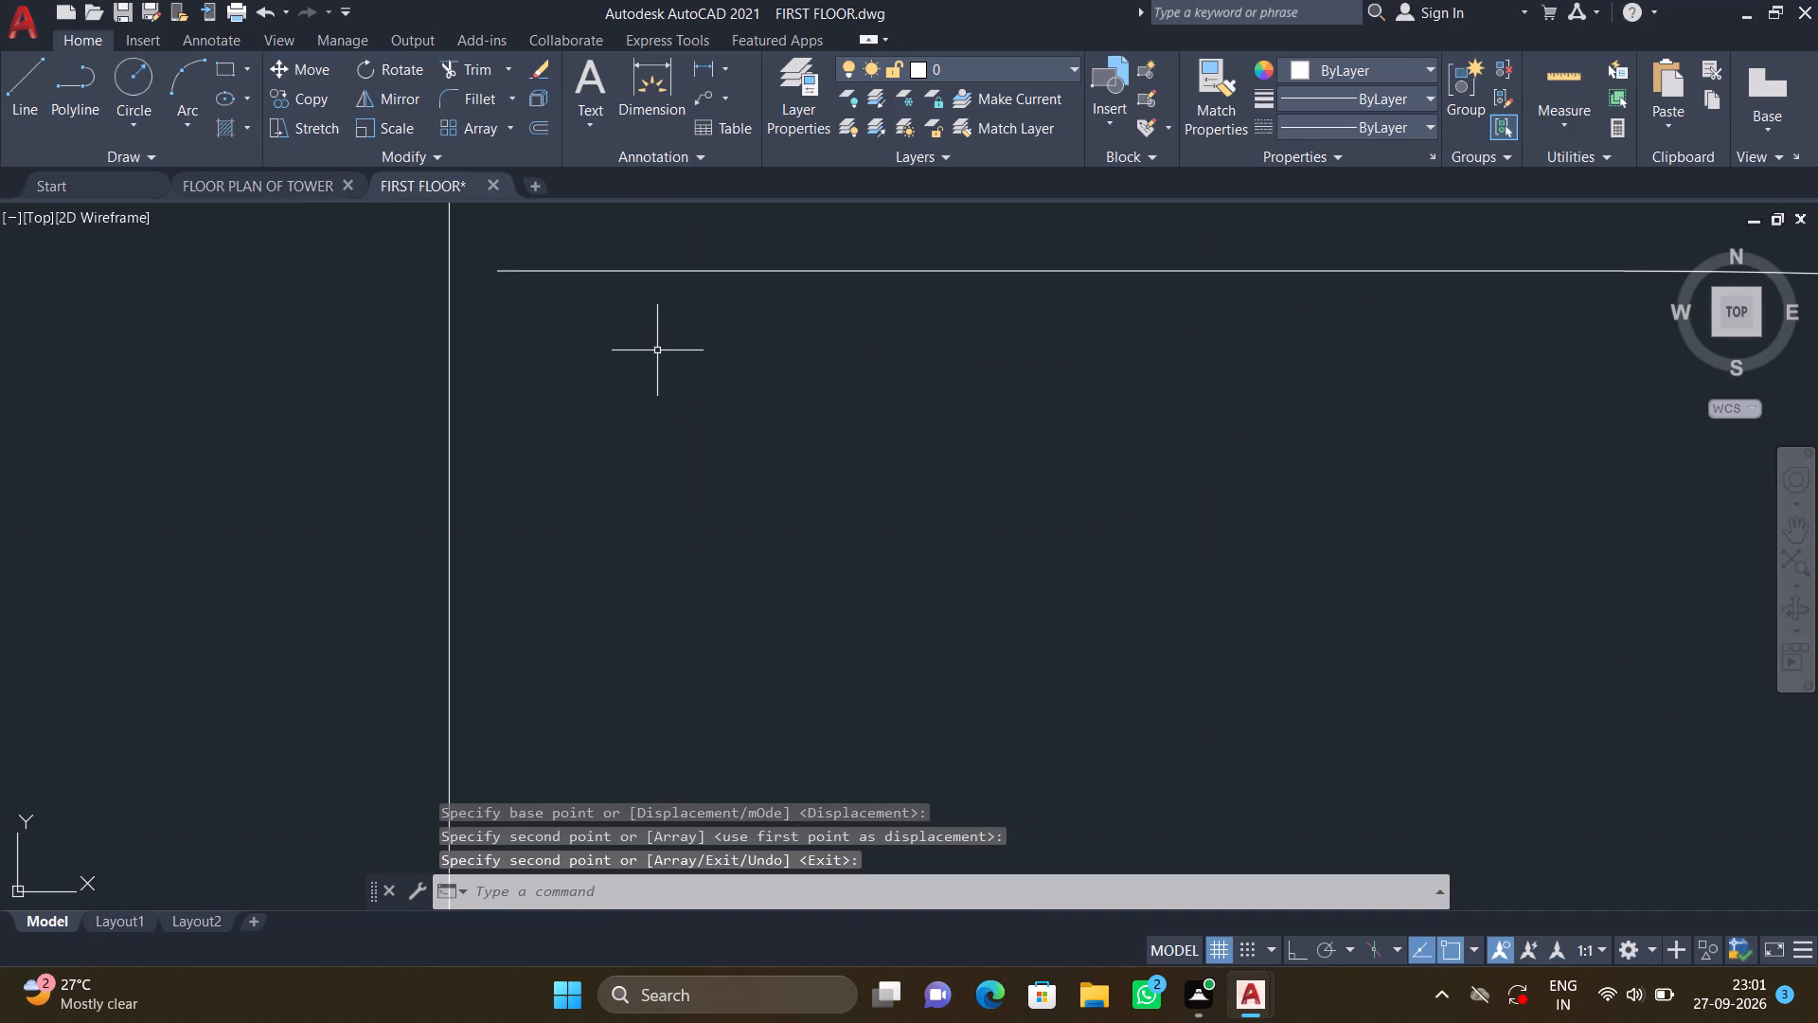
pyautogui.press('F8')
pyautogui.press('m')
pyautogui.press('Return')
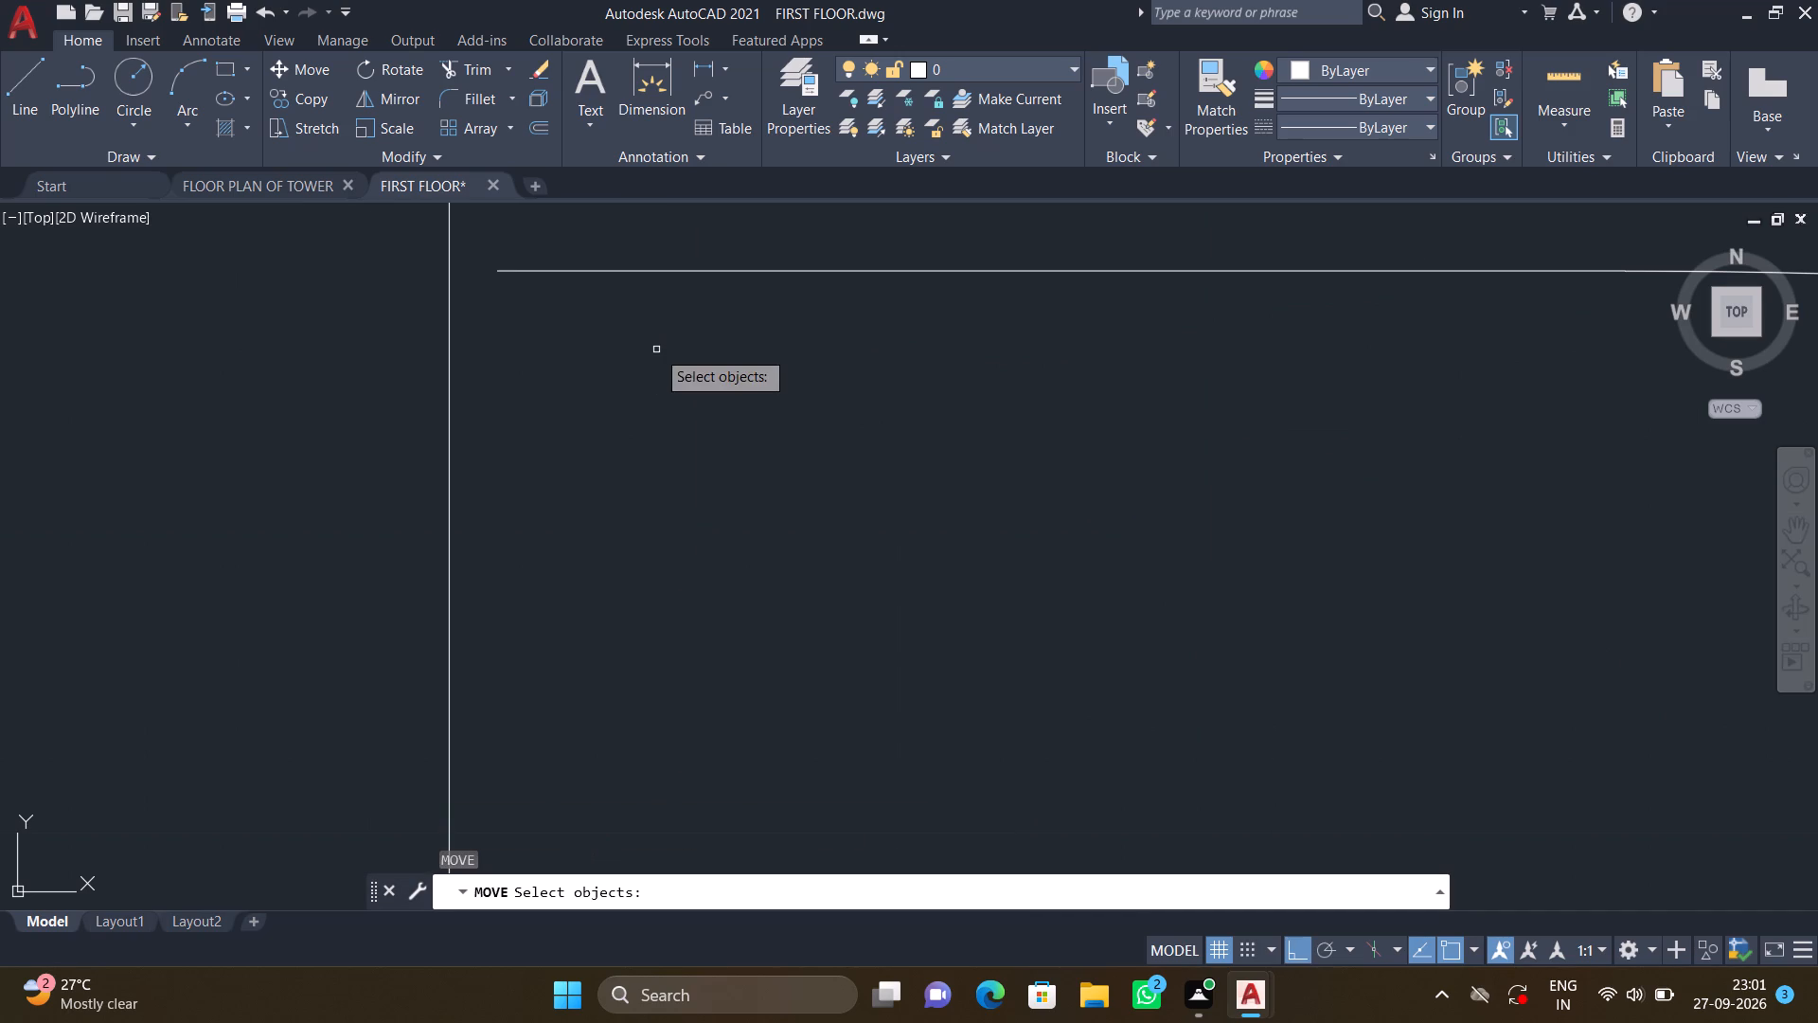
pyautogui.click(597, 268)
pyautogui.press('Return')
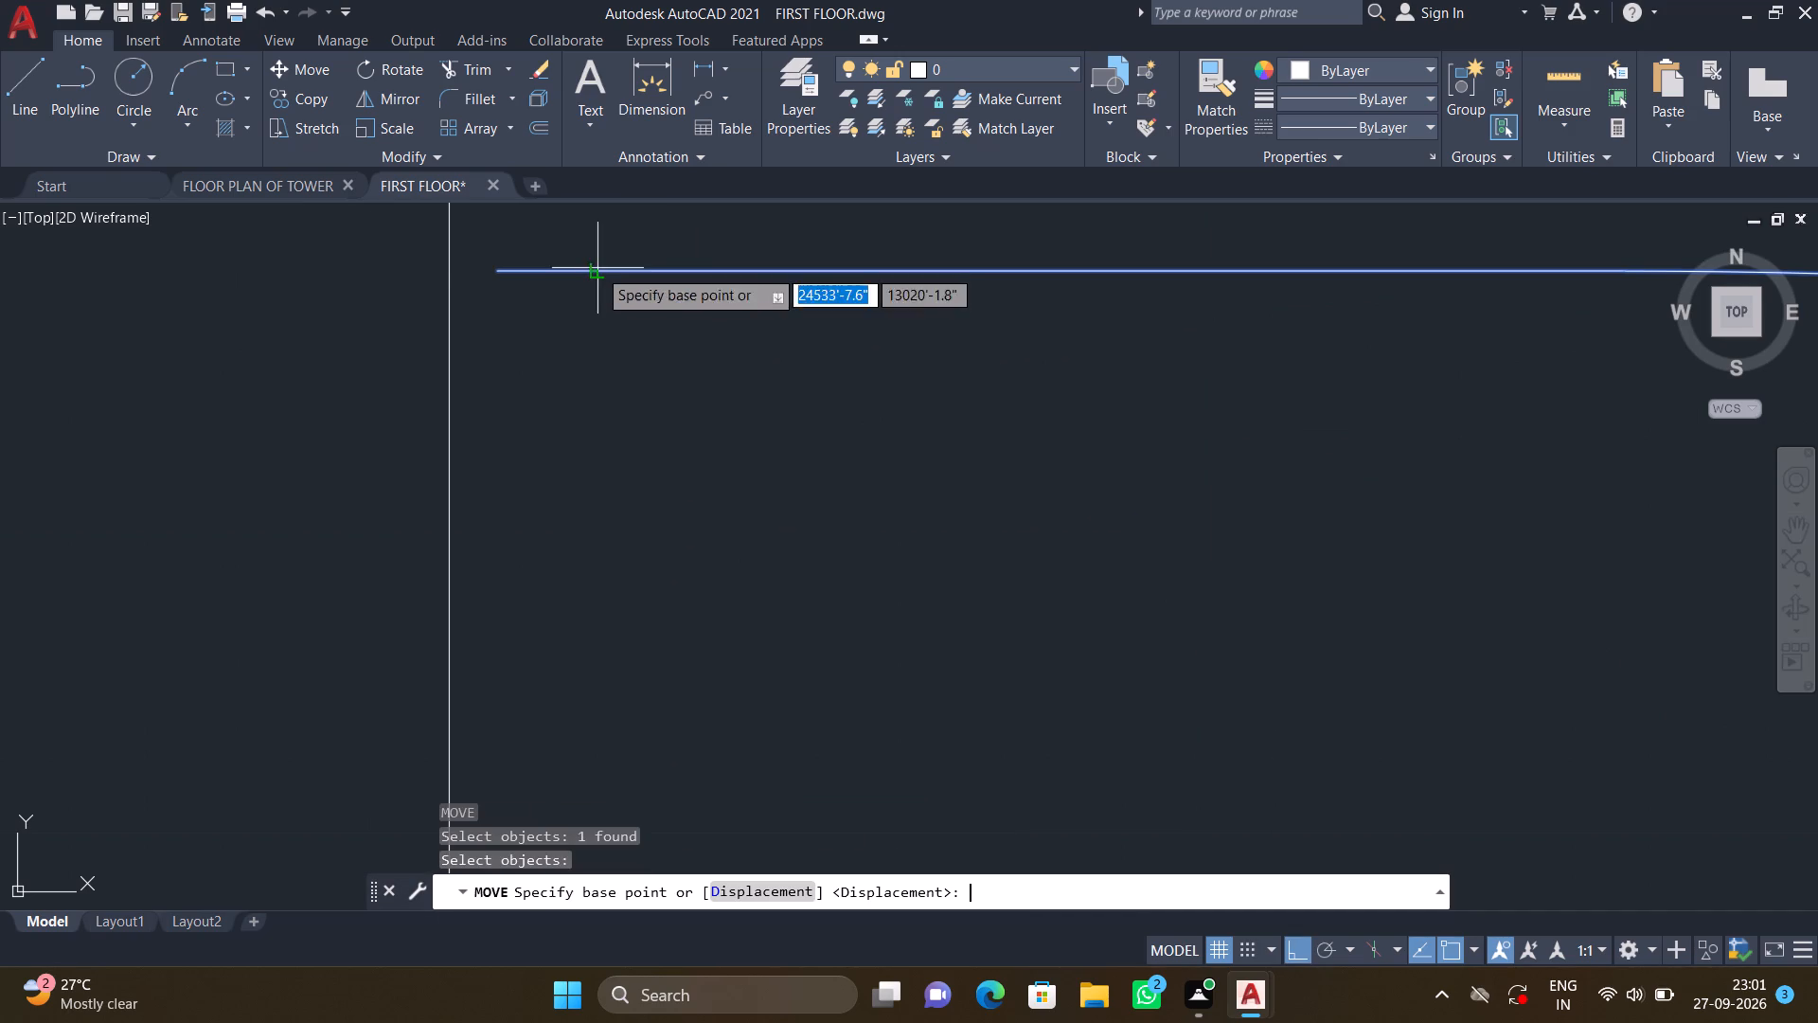
pyautogui.click(506, 272)
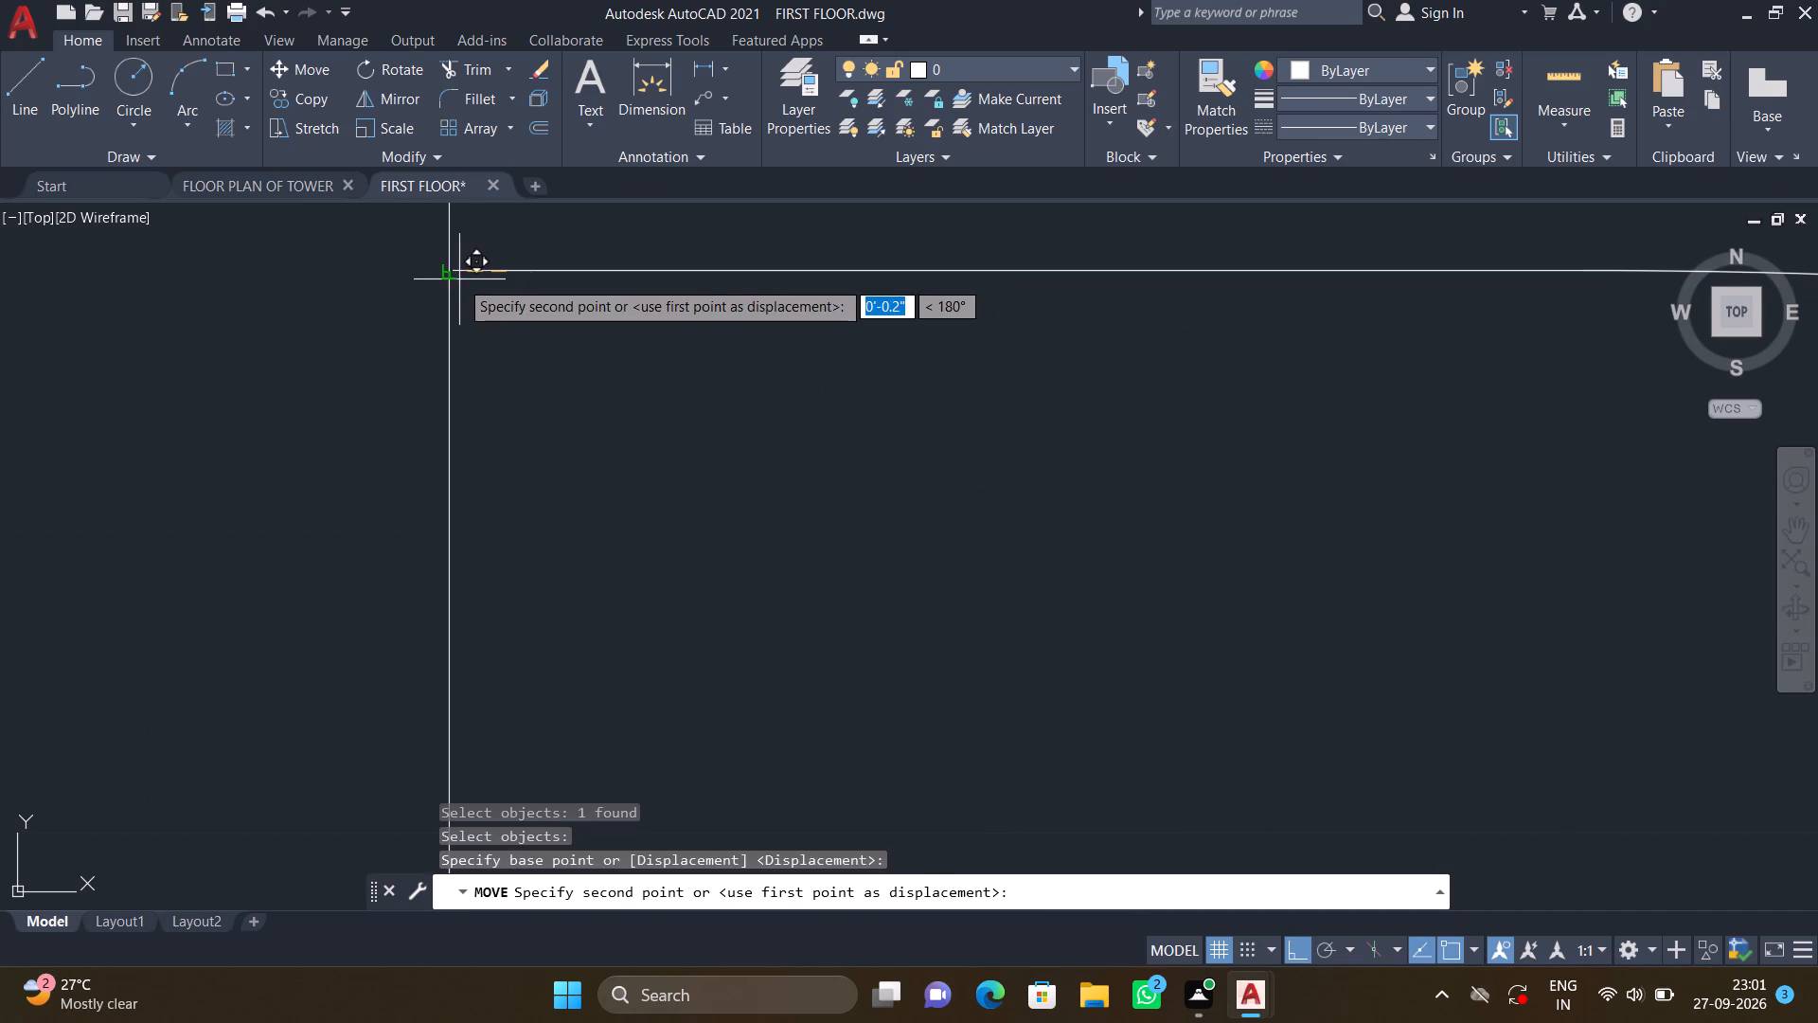
pyautogui.click(453, 274)
pyautogui.press('Return')
# Move the upper-right bathroom door slightly horizontally, from its swing's end to the wall's left line.
pyautogui.scroll(-1, 504, 258)
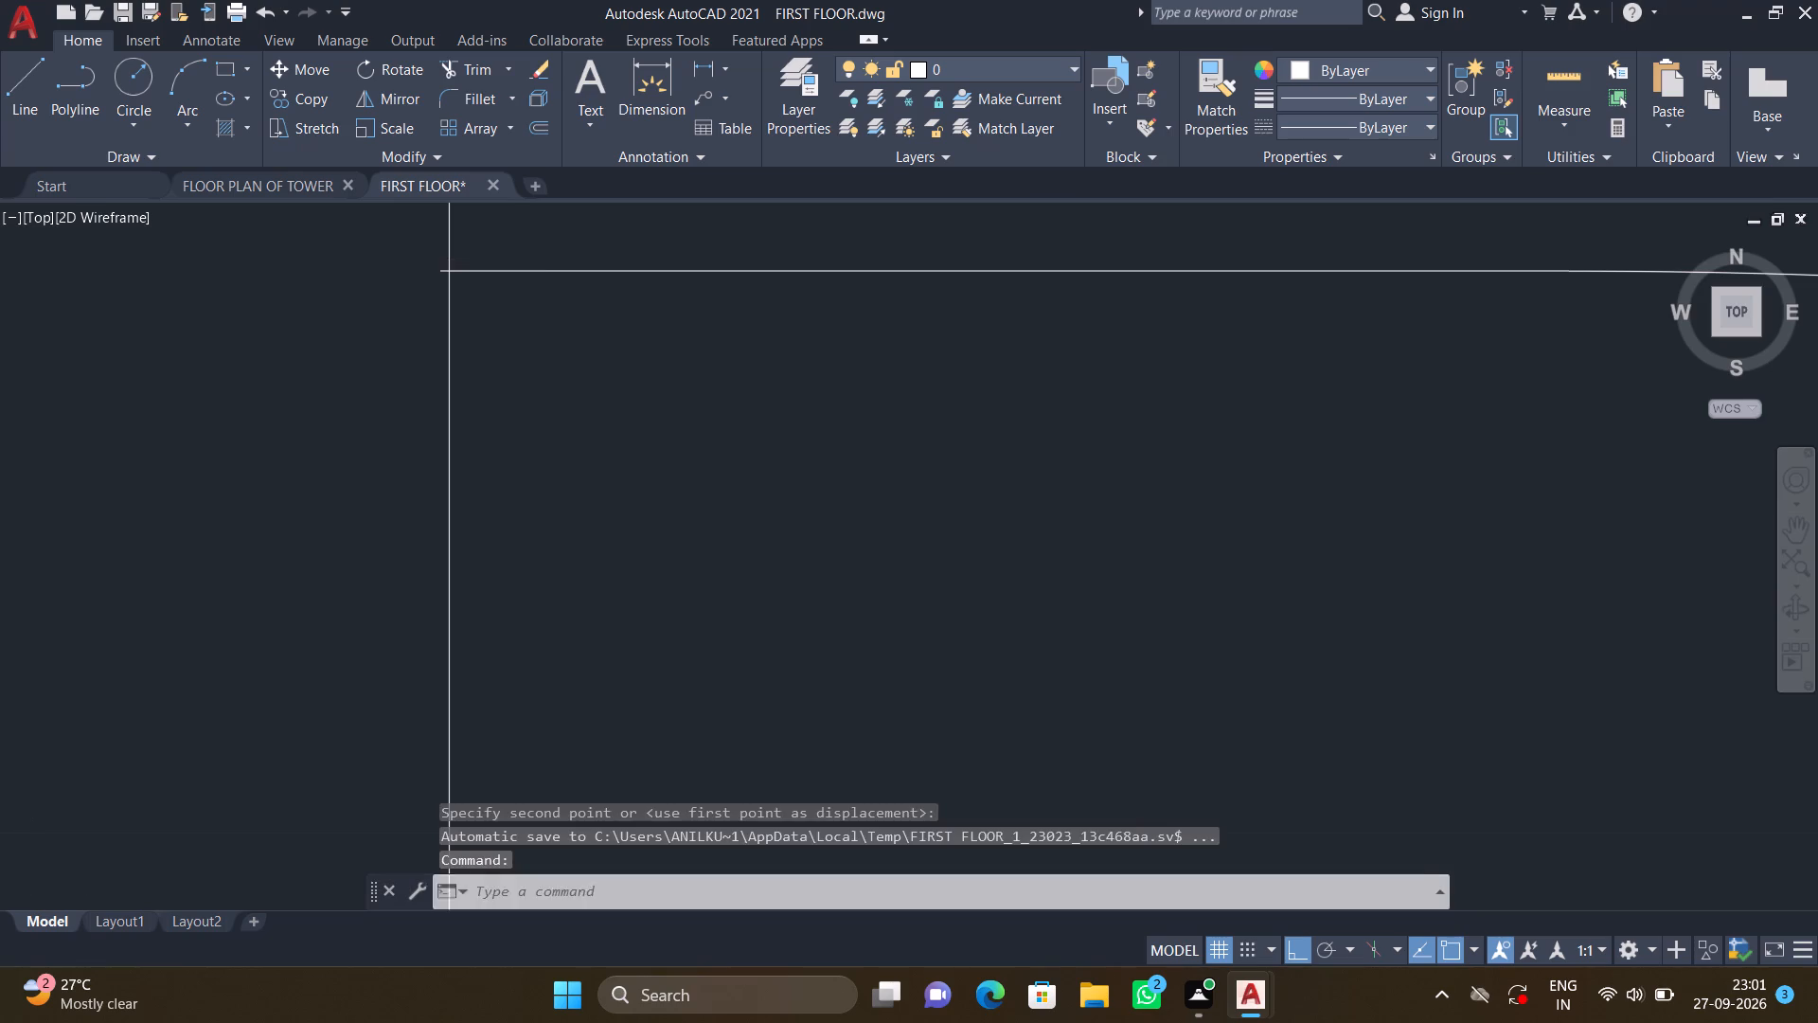
pyautogui.scroll(-1, 505, 258)
pyautogui.scroll(5, 476, 263)
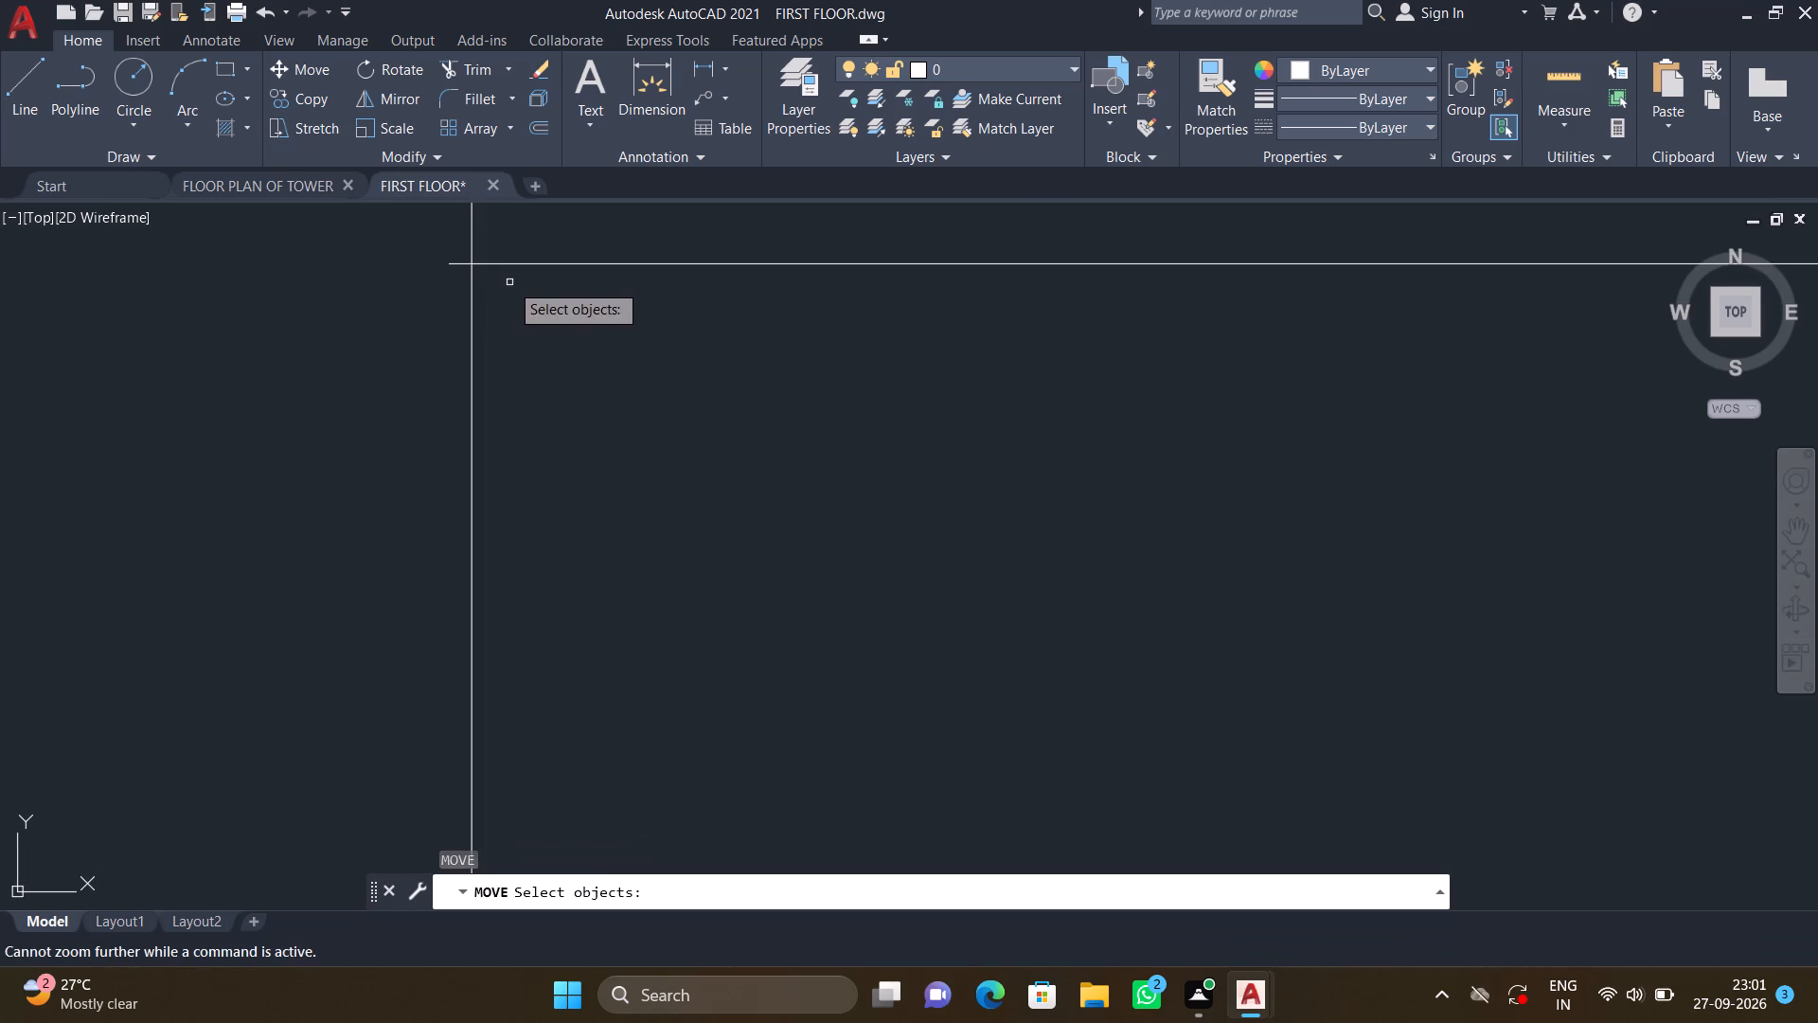
pyautogui.press('Return')
pyautogui.press('m')
pyautogui.press('Return')
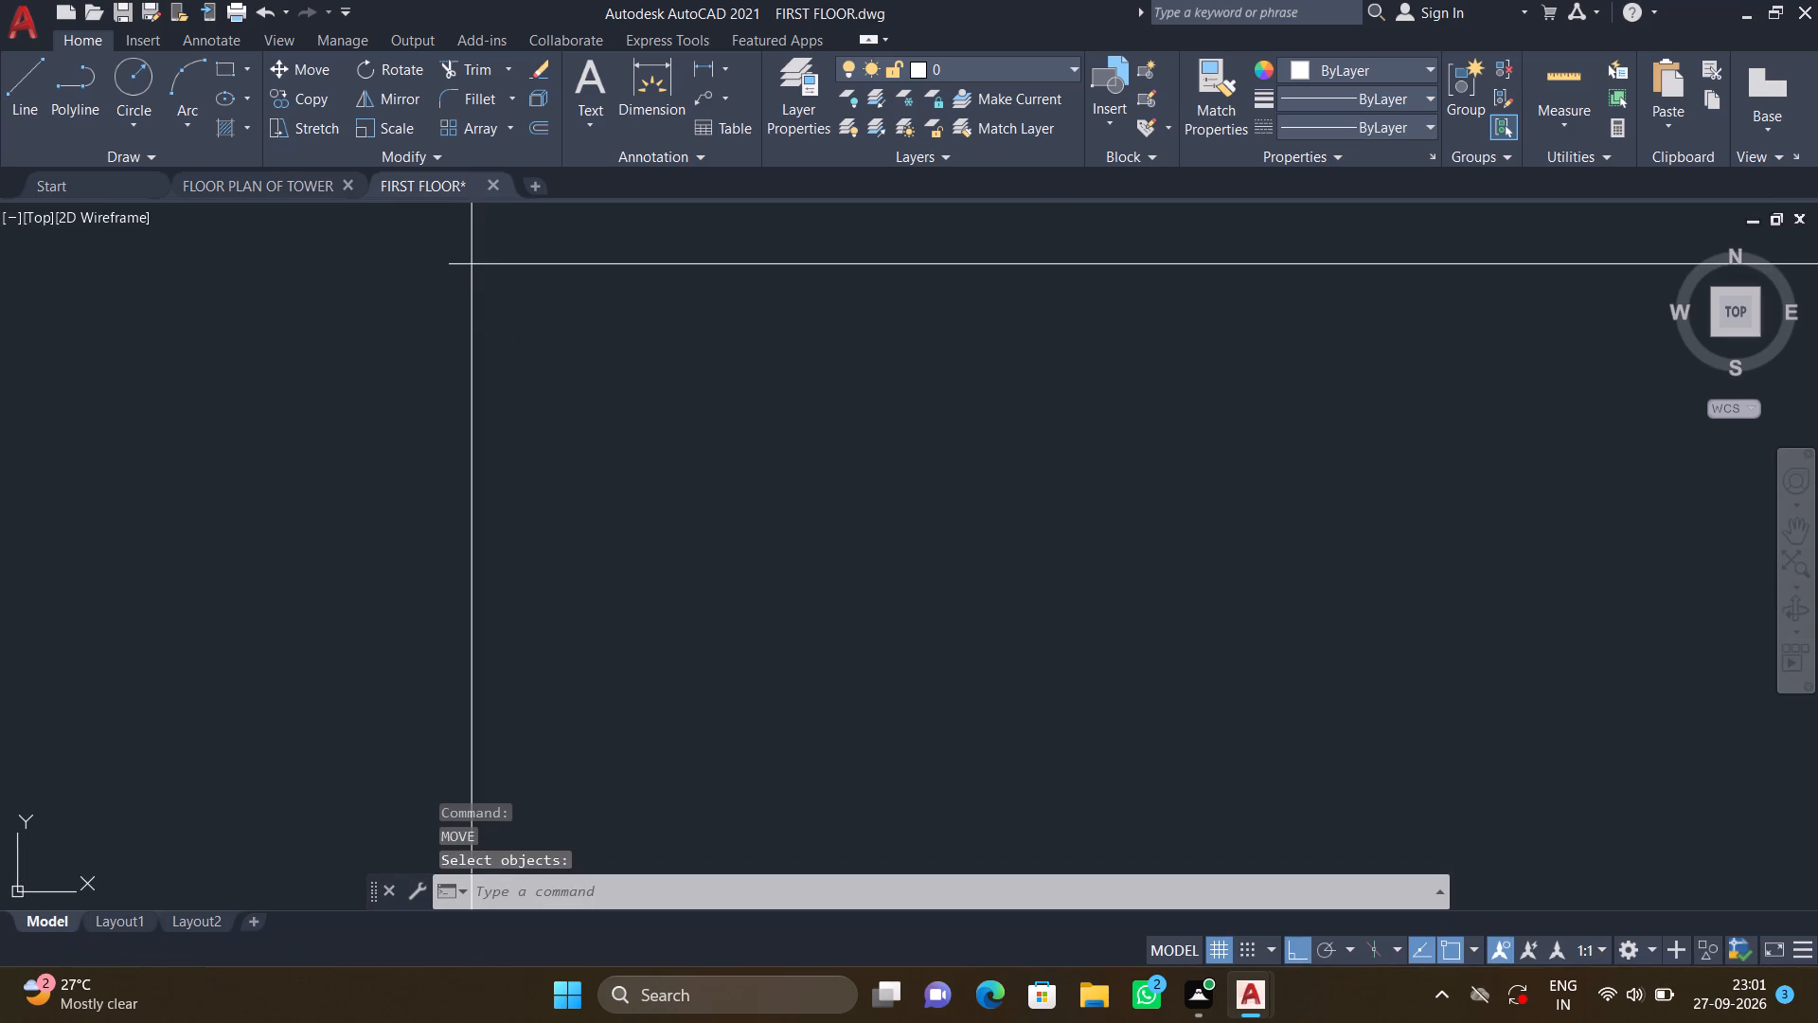
pyautogui.click(465, 261)
pyautogui.press('Return')
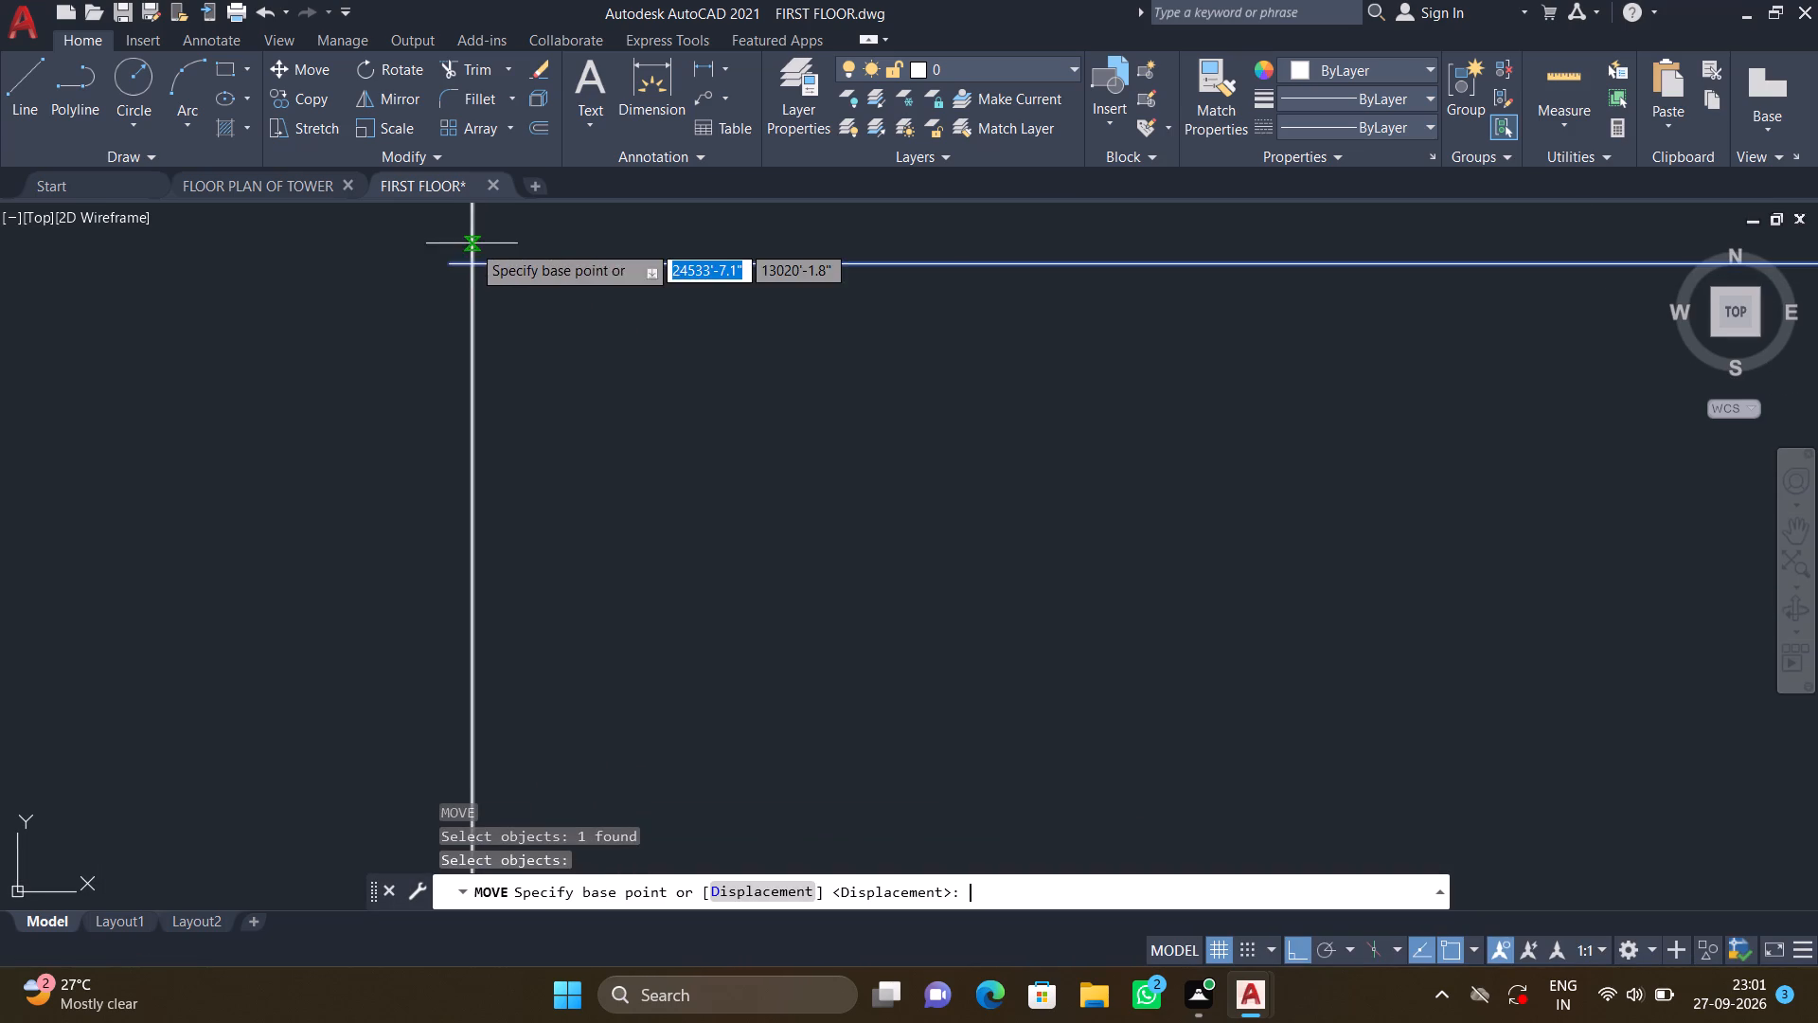
pyautogui.scroll(3, 454, 246)
pyautogui.click(450, 256)
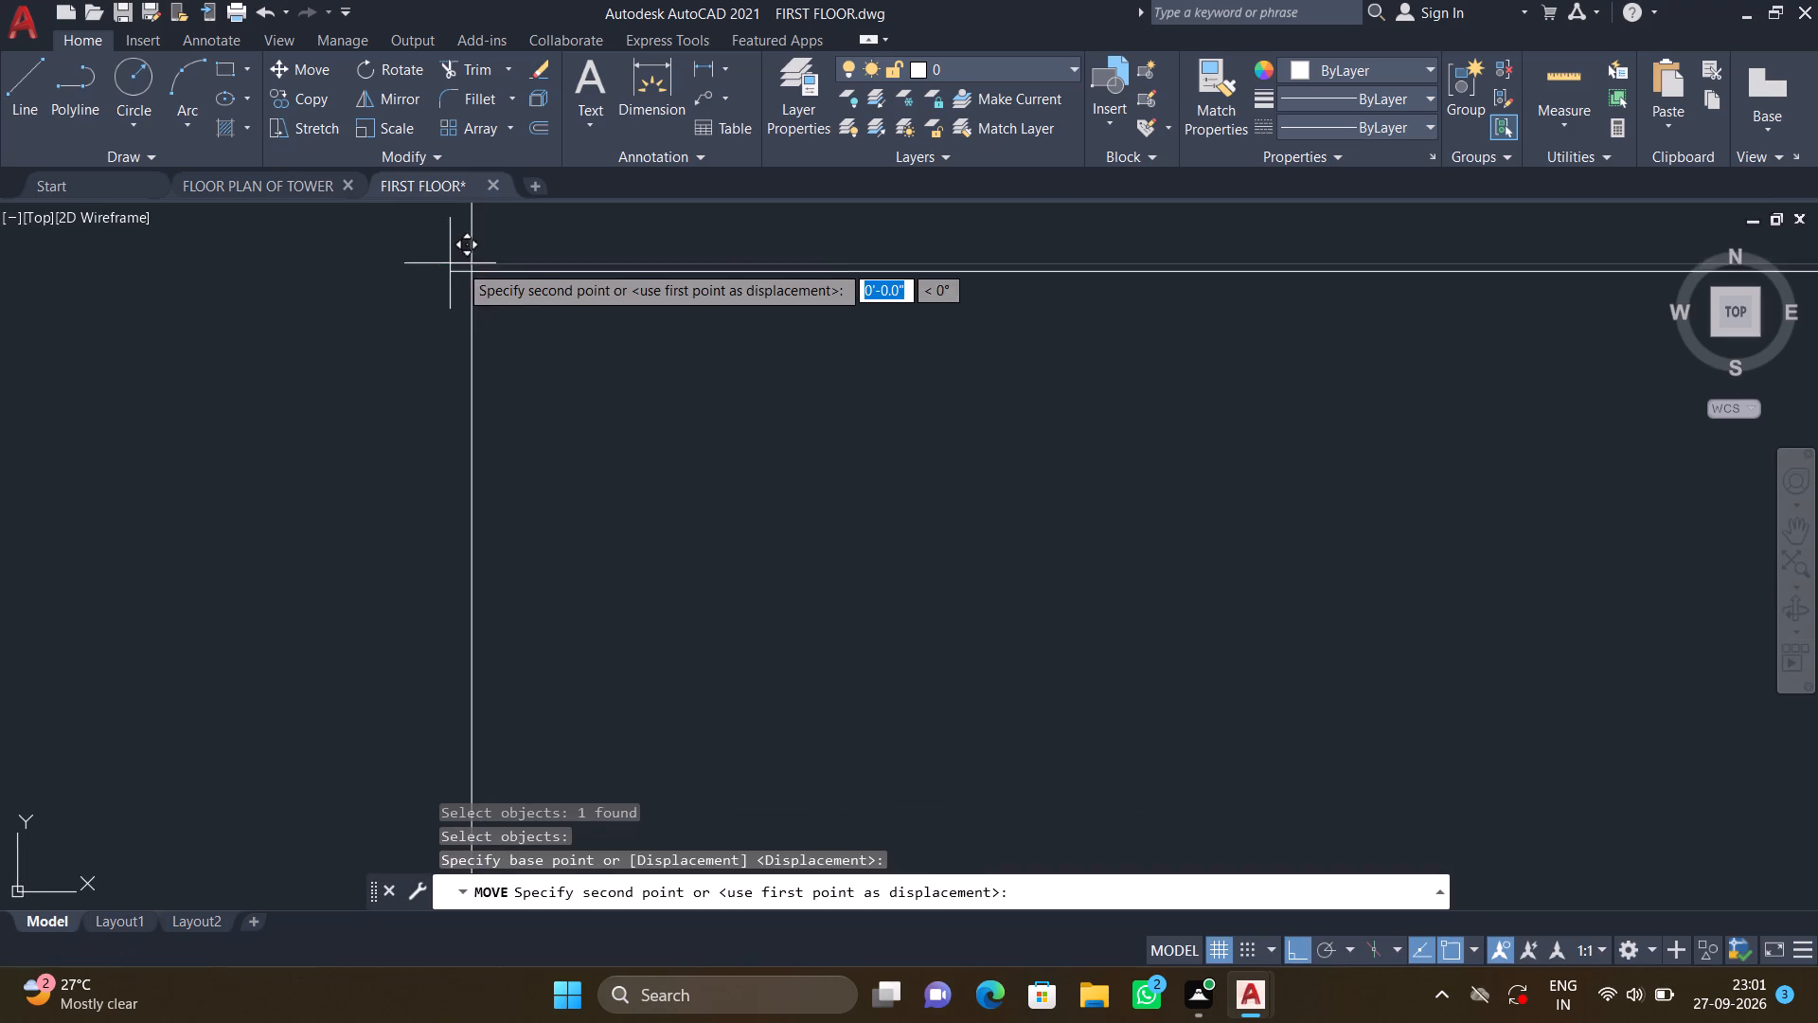
pyautogui.click(472, 260)
pyautogui.scroll(-4, 596, 298)
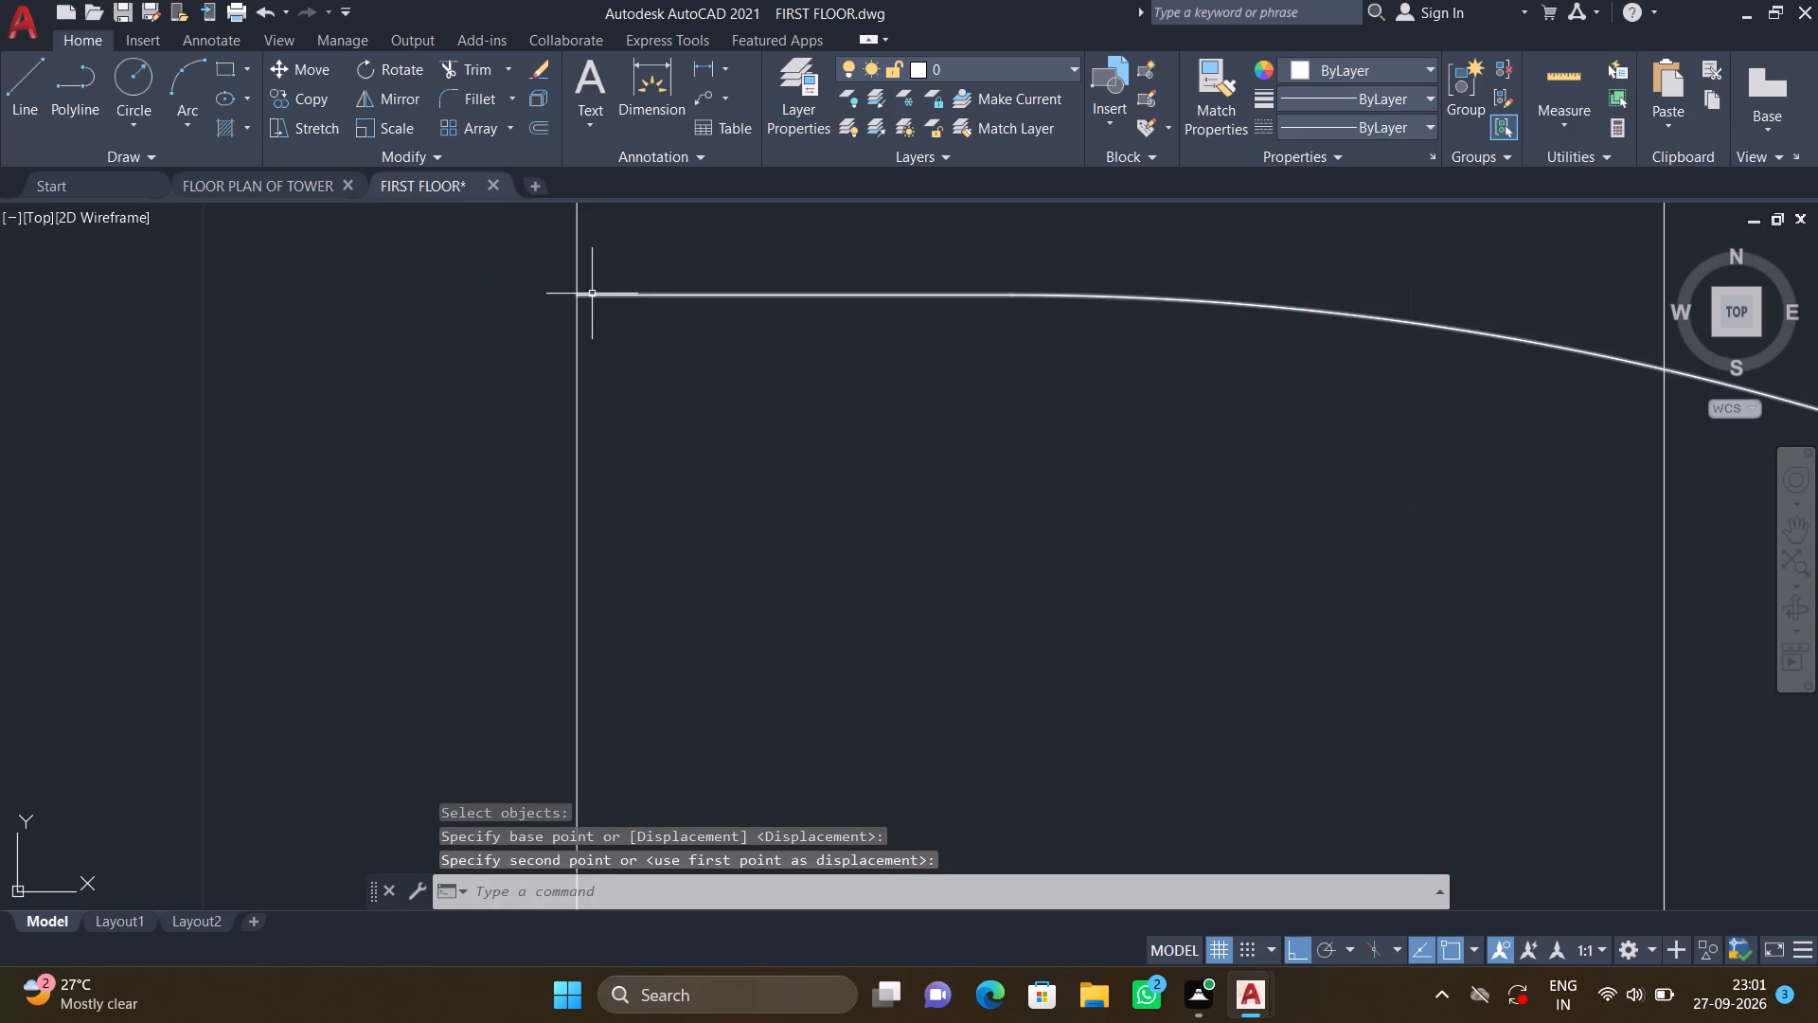
# Zoom in closely and move the same bathroom door a hair further horizontally, setting its swing's end exactly on the wall's left line.
pyautogui.scroll(-4, 600, 307)
pyautogui.scroll(5, 587, 296)
pyautogui.scroll(5, 721, 426)
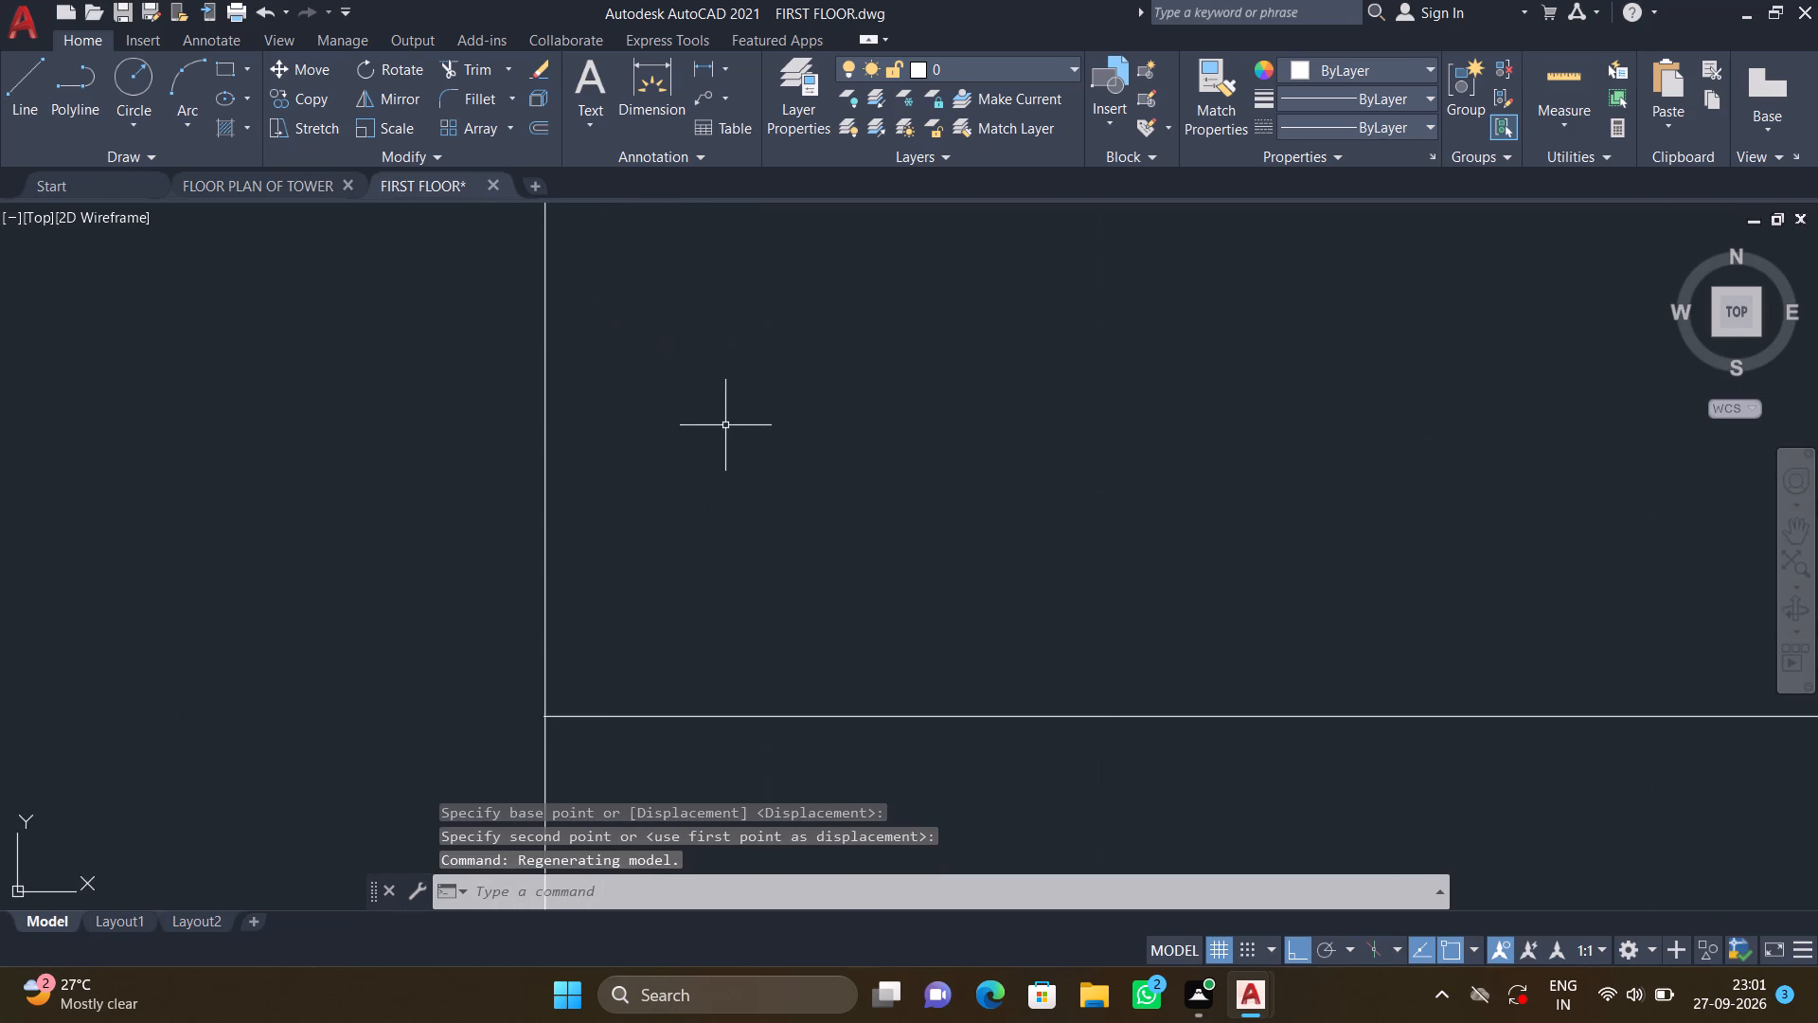
pyautogui.scroll(-1, 718, 427)
pyautogui.scroll(4, 612, 612)
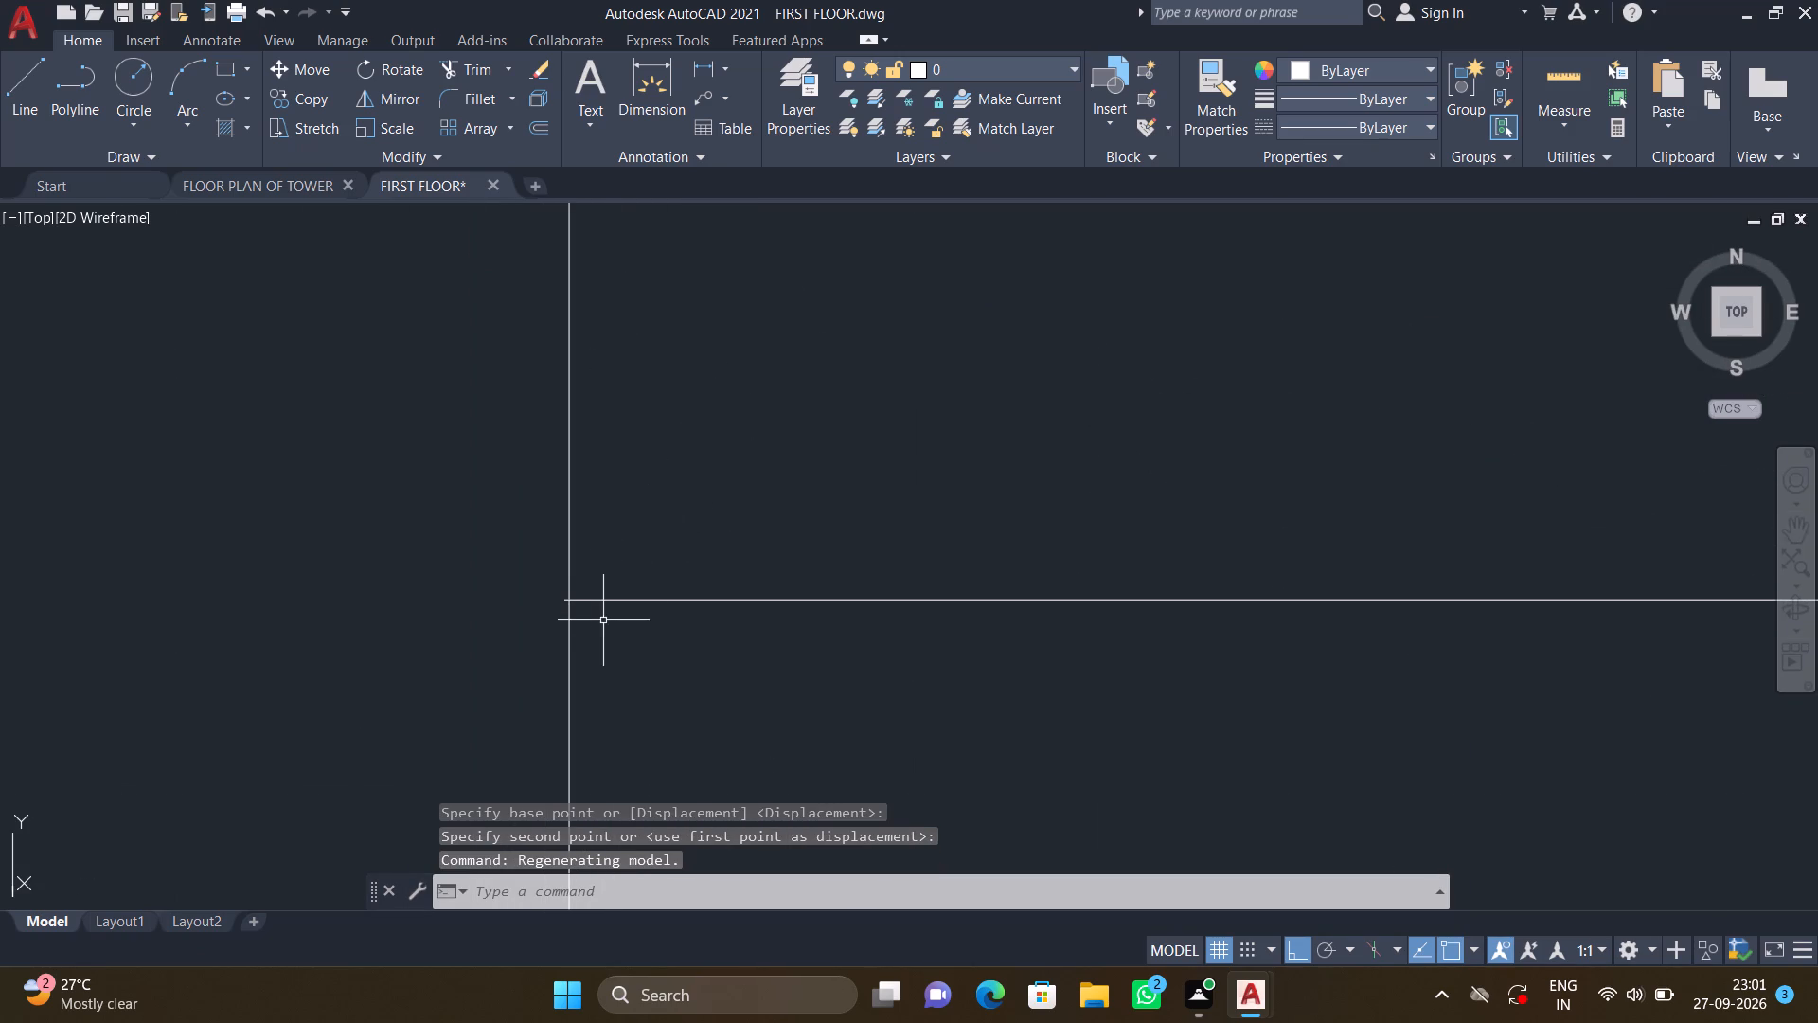
pyautogui.moveTo(605, 607); pyautogui.dragTo(618, 573, button='middle')
pyautogui.scroll(3, 464, 908)
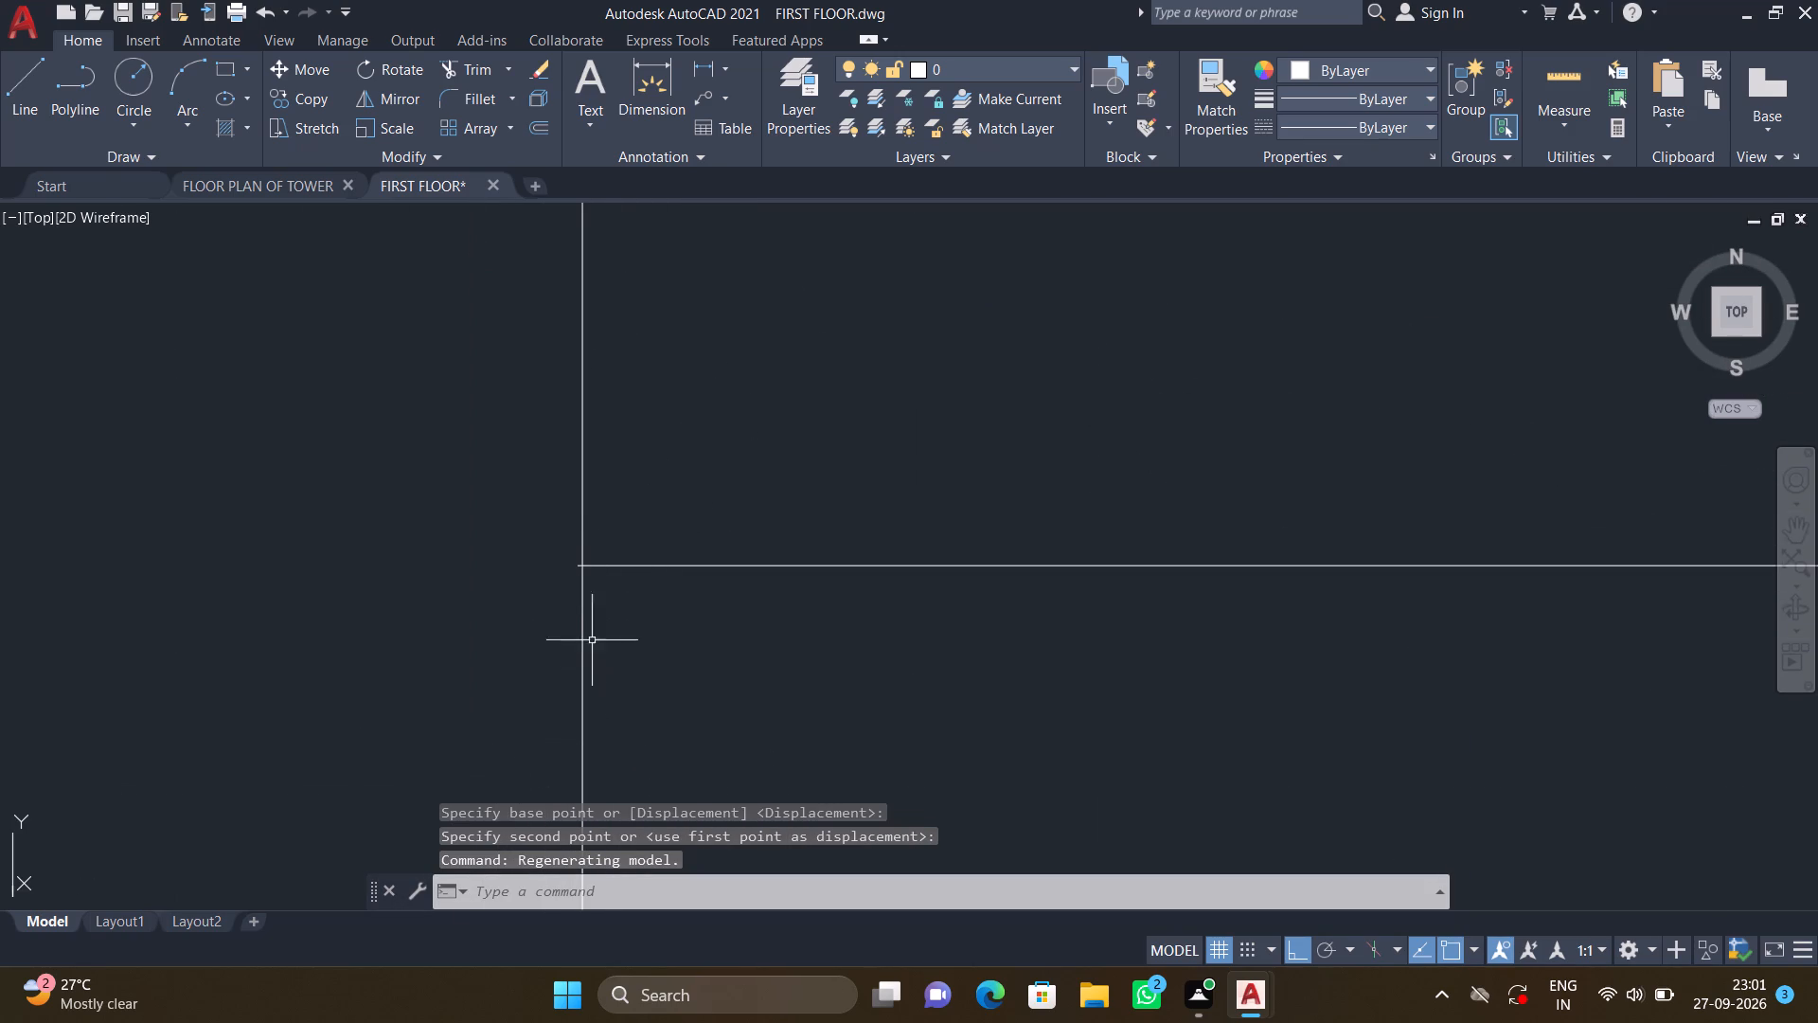
pyautogui.scroll(4, 583, 513)
pyautogui.moveTo(651, 656); pyautogui.dragTo(659, 396, button='middle')
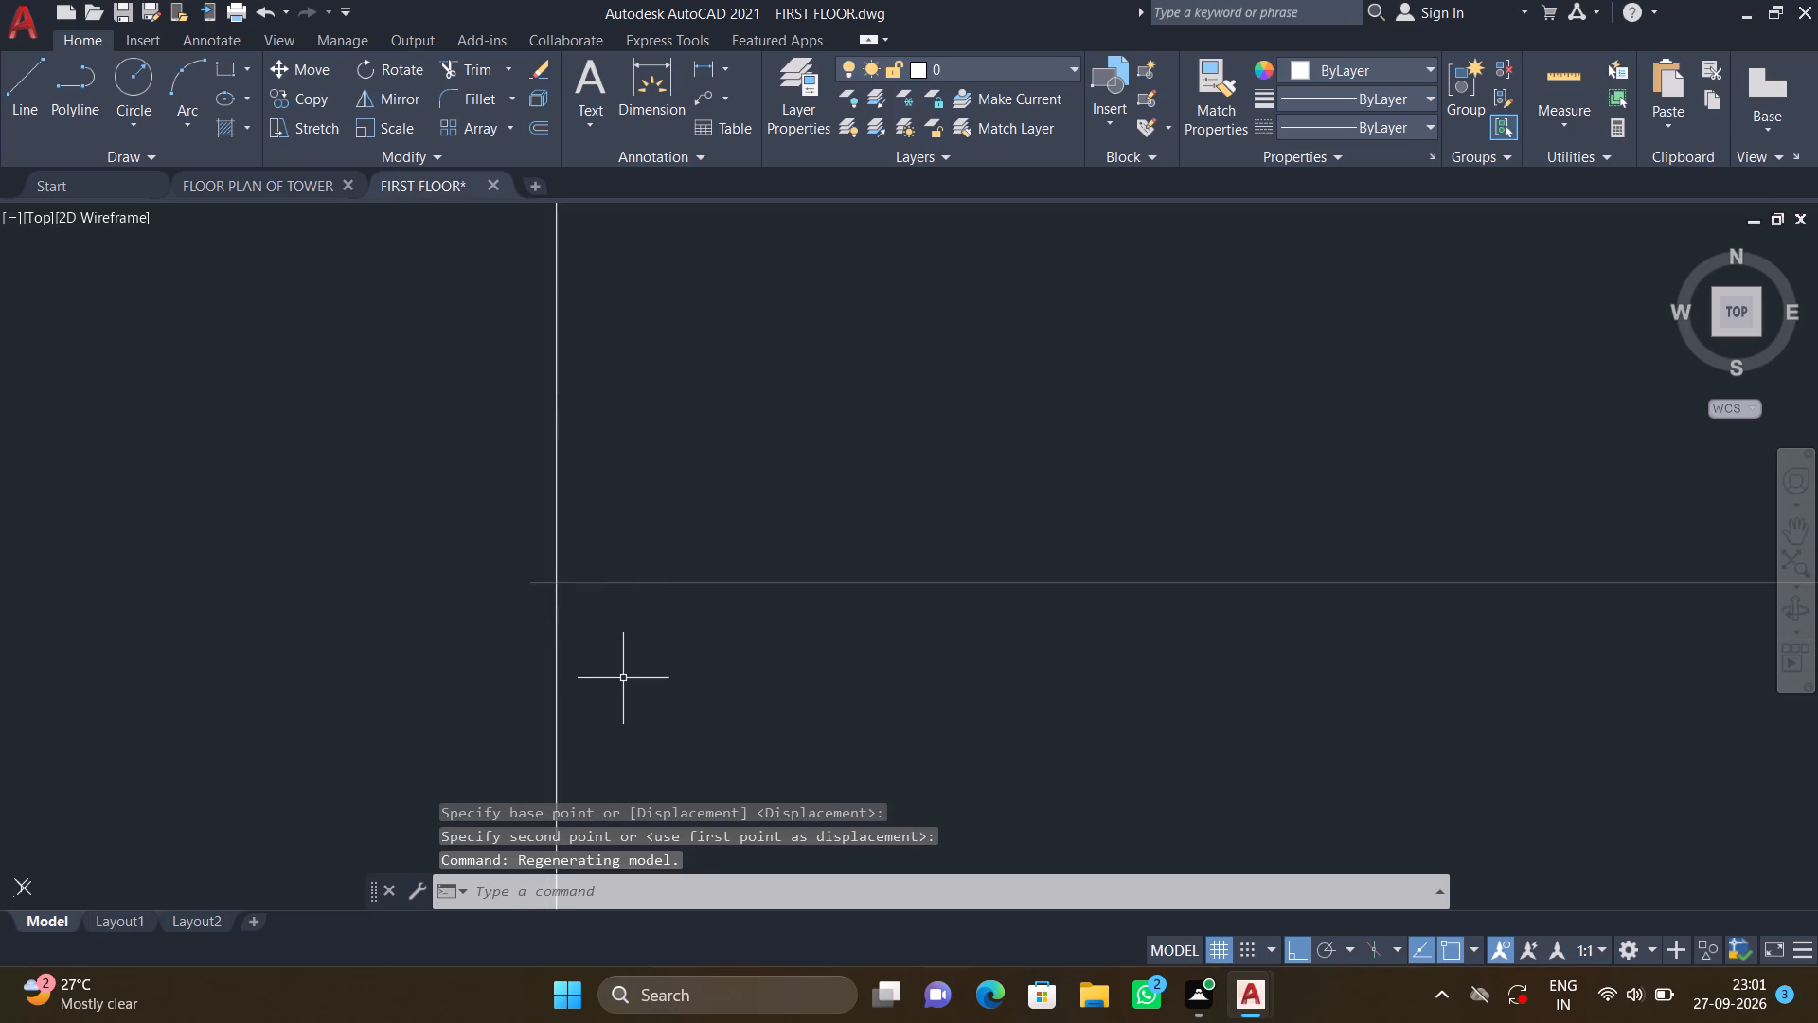
pyautogui.press('m')
pyautogui.press('Return')
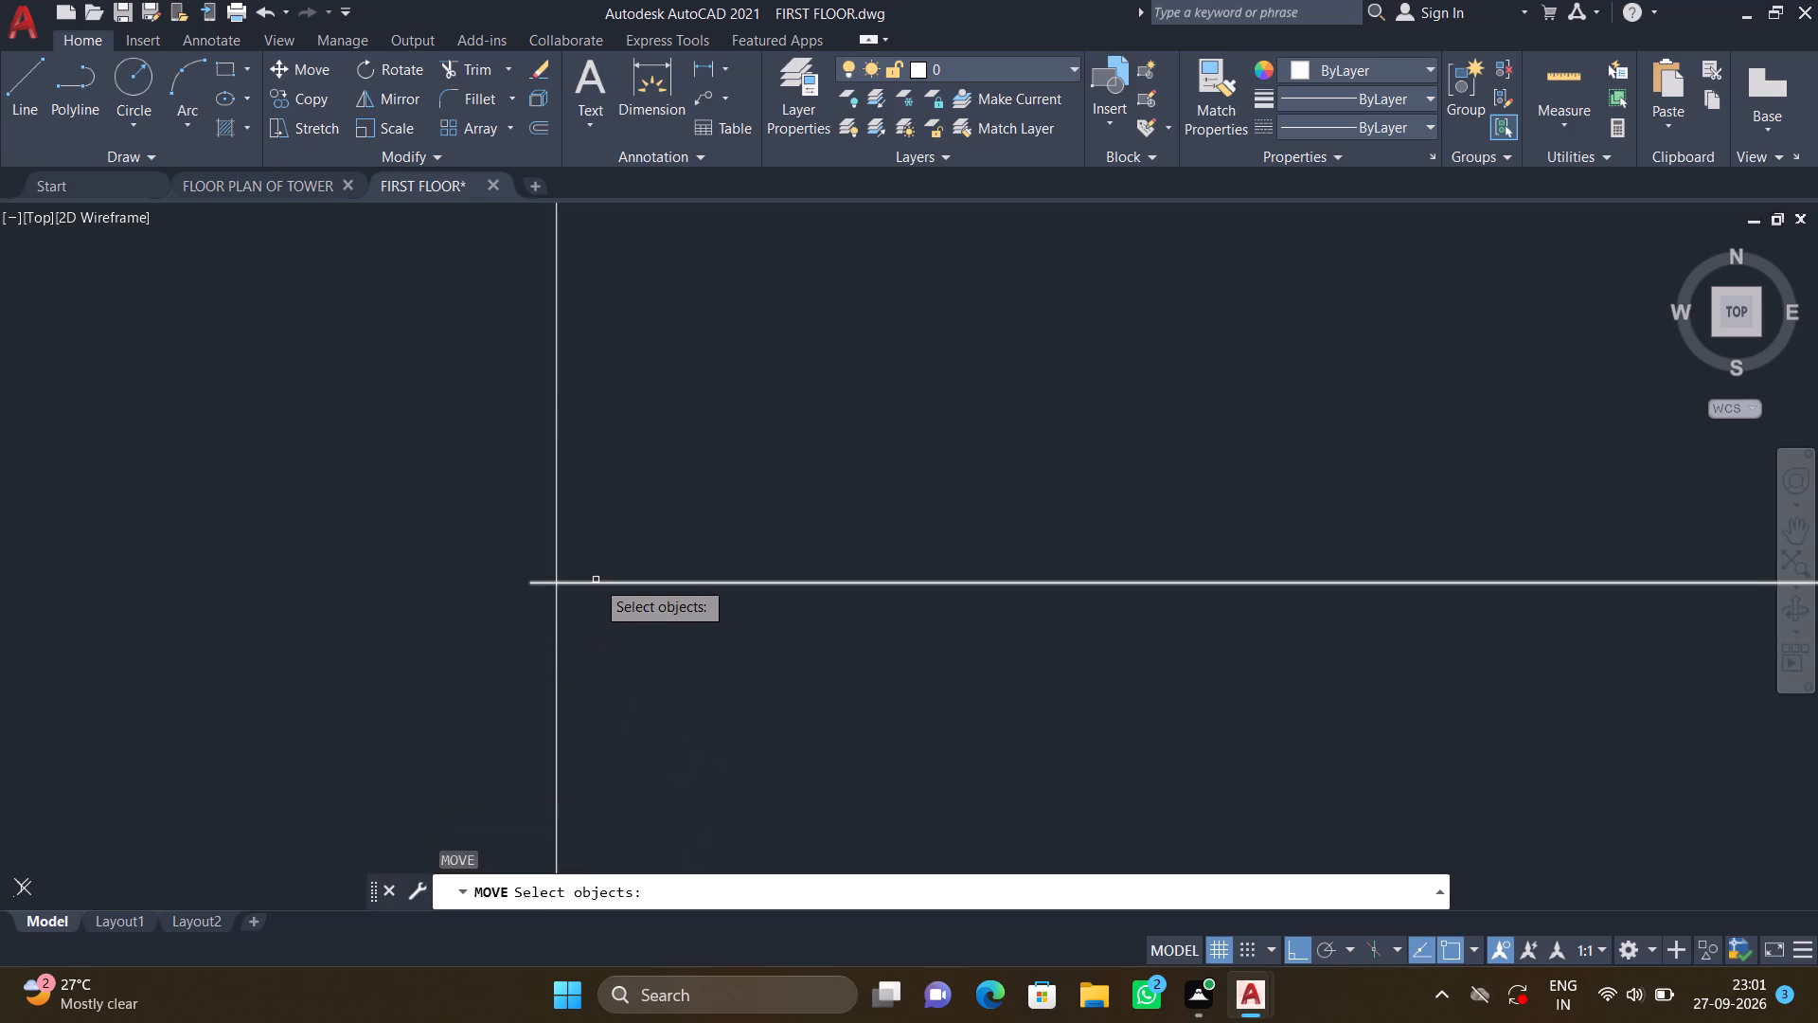
pyautogui.click(596, 578)
pyautogui.click(596, 588)
pyautogui.press('Return')
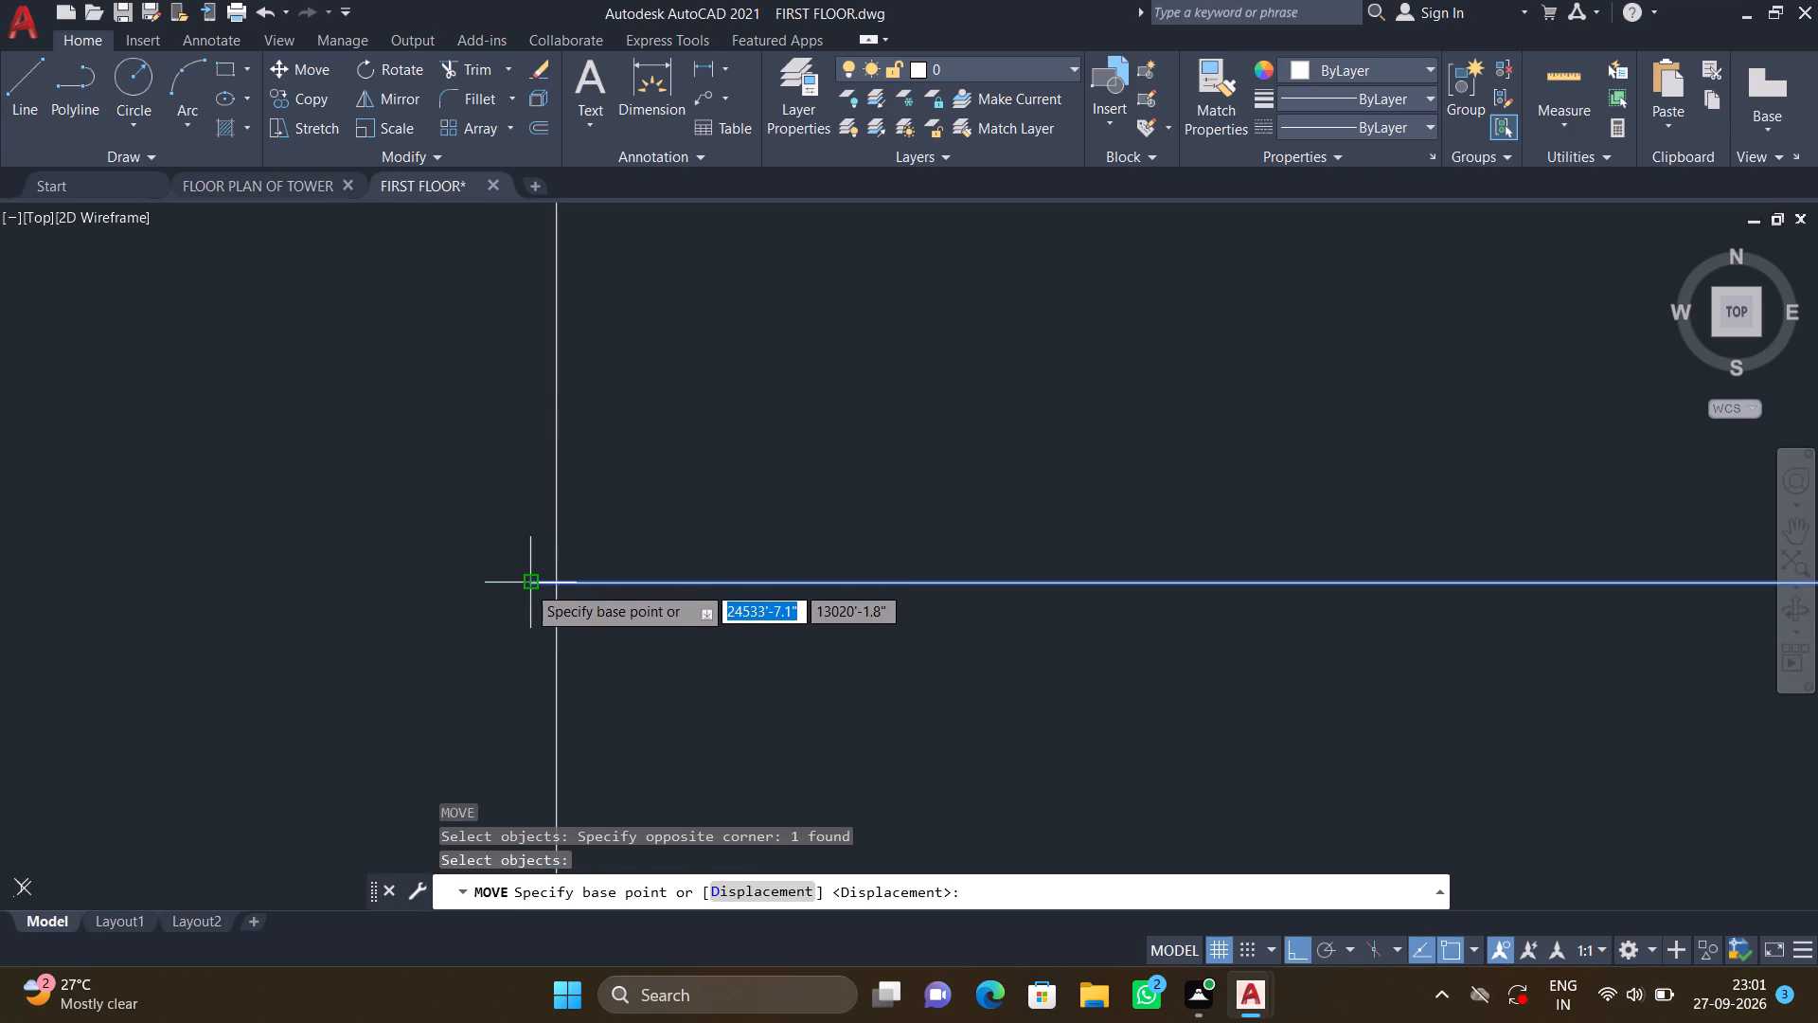
pyautogui.click(528, 584)
pyautogui.click(551, 582)
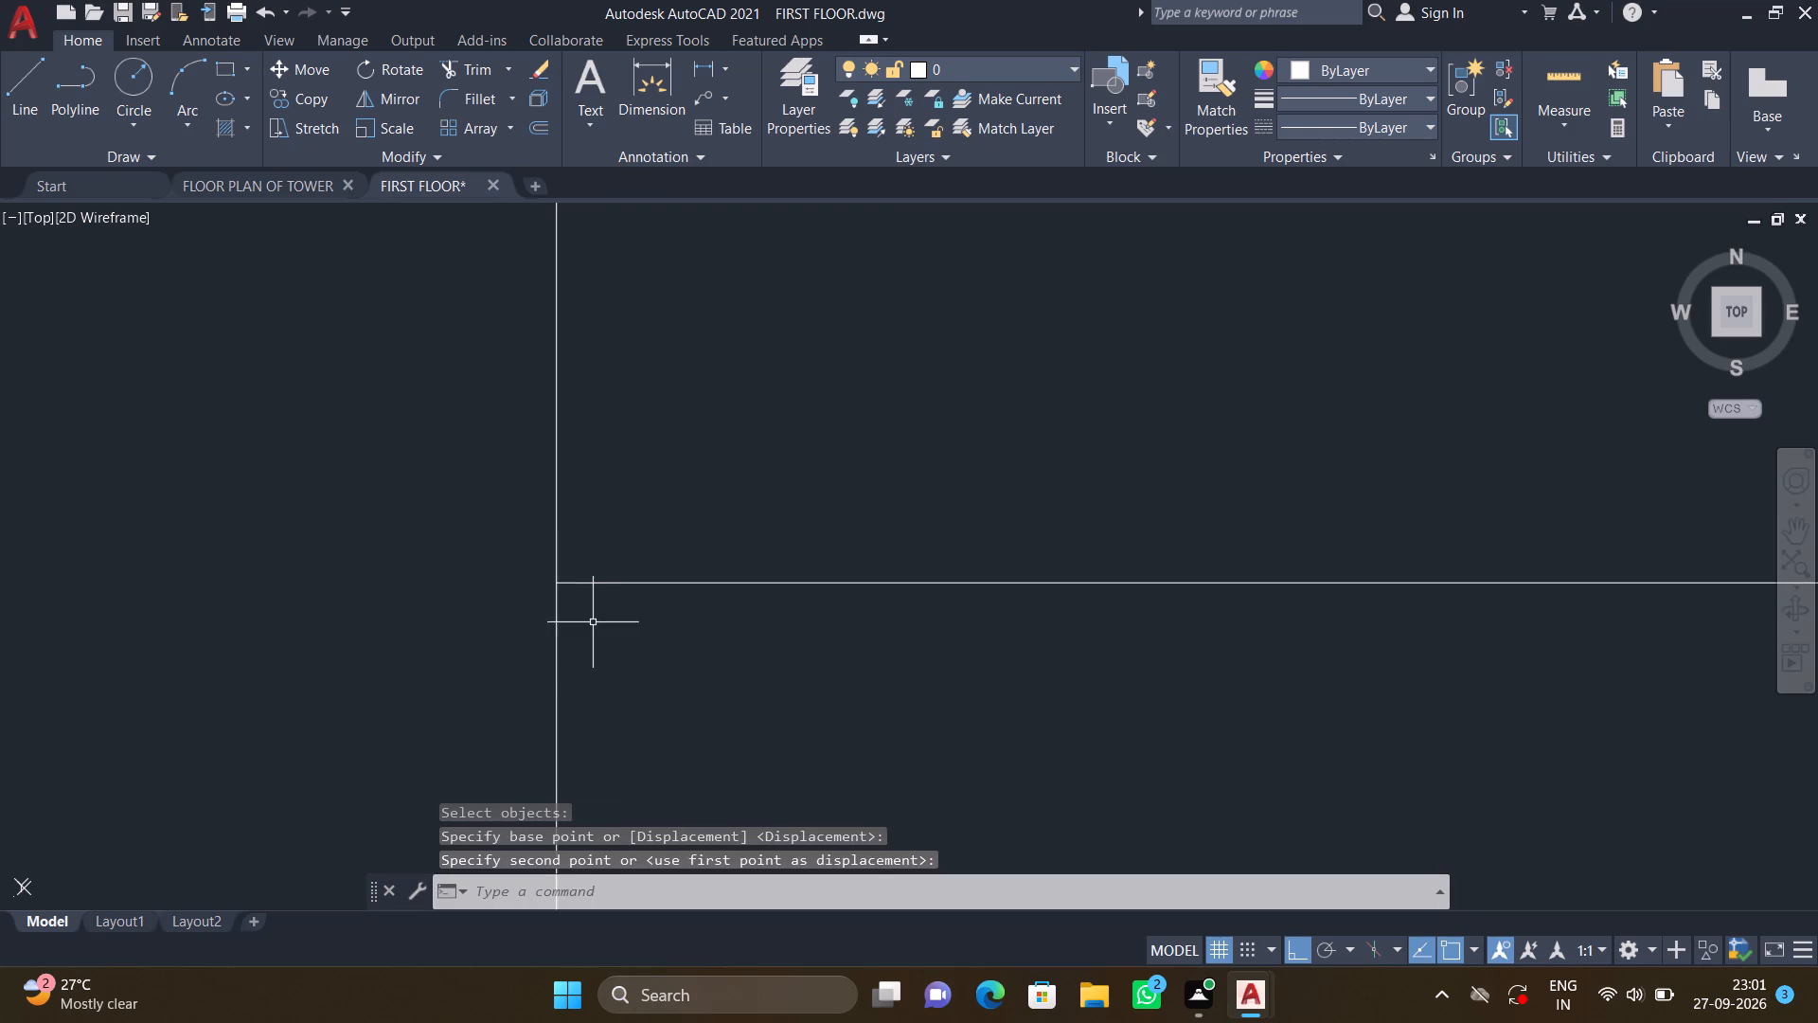
# Copy the upper-right bathroom door horizontally to the lower end of the bathroom's left wall, its leaf's base end on that wall's left line.
pyautogui.scroll(-5, 594, 622)
pyautogui.scroll(-4, 709, 661)
pyautogui.scroll(-10, 802, 714)
pyautogui.moveTo(1179, 700); pyautogui.dragTo(1159, 676, button='middle')
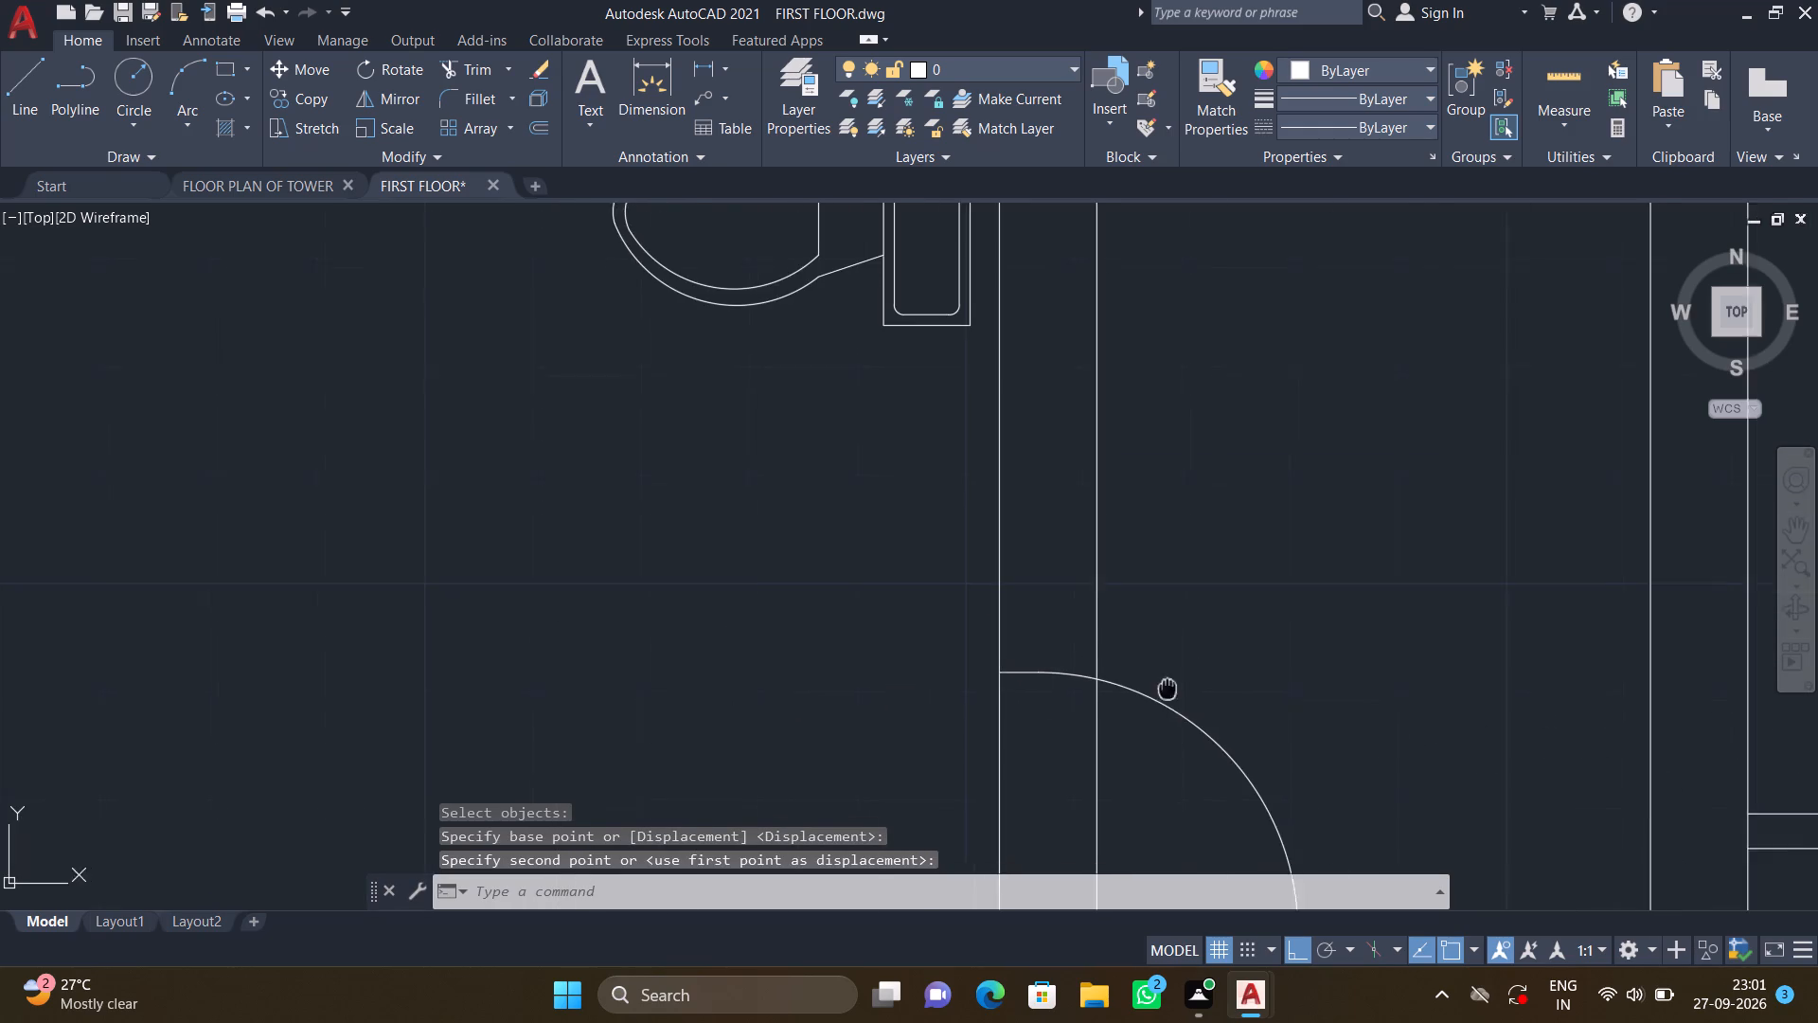
pyautogui.moveTo(1159, 676); pyautogui.dragTo(1033, 461, button='middle')
pyautogui.scroll(-2, 1025, 670)
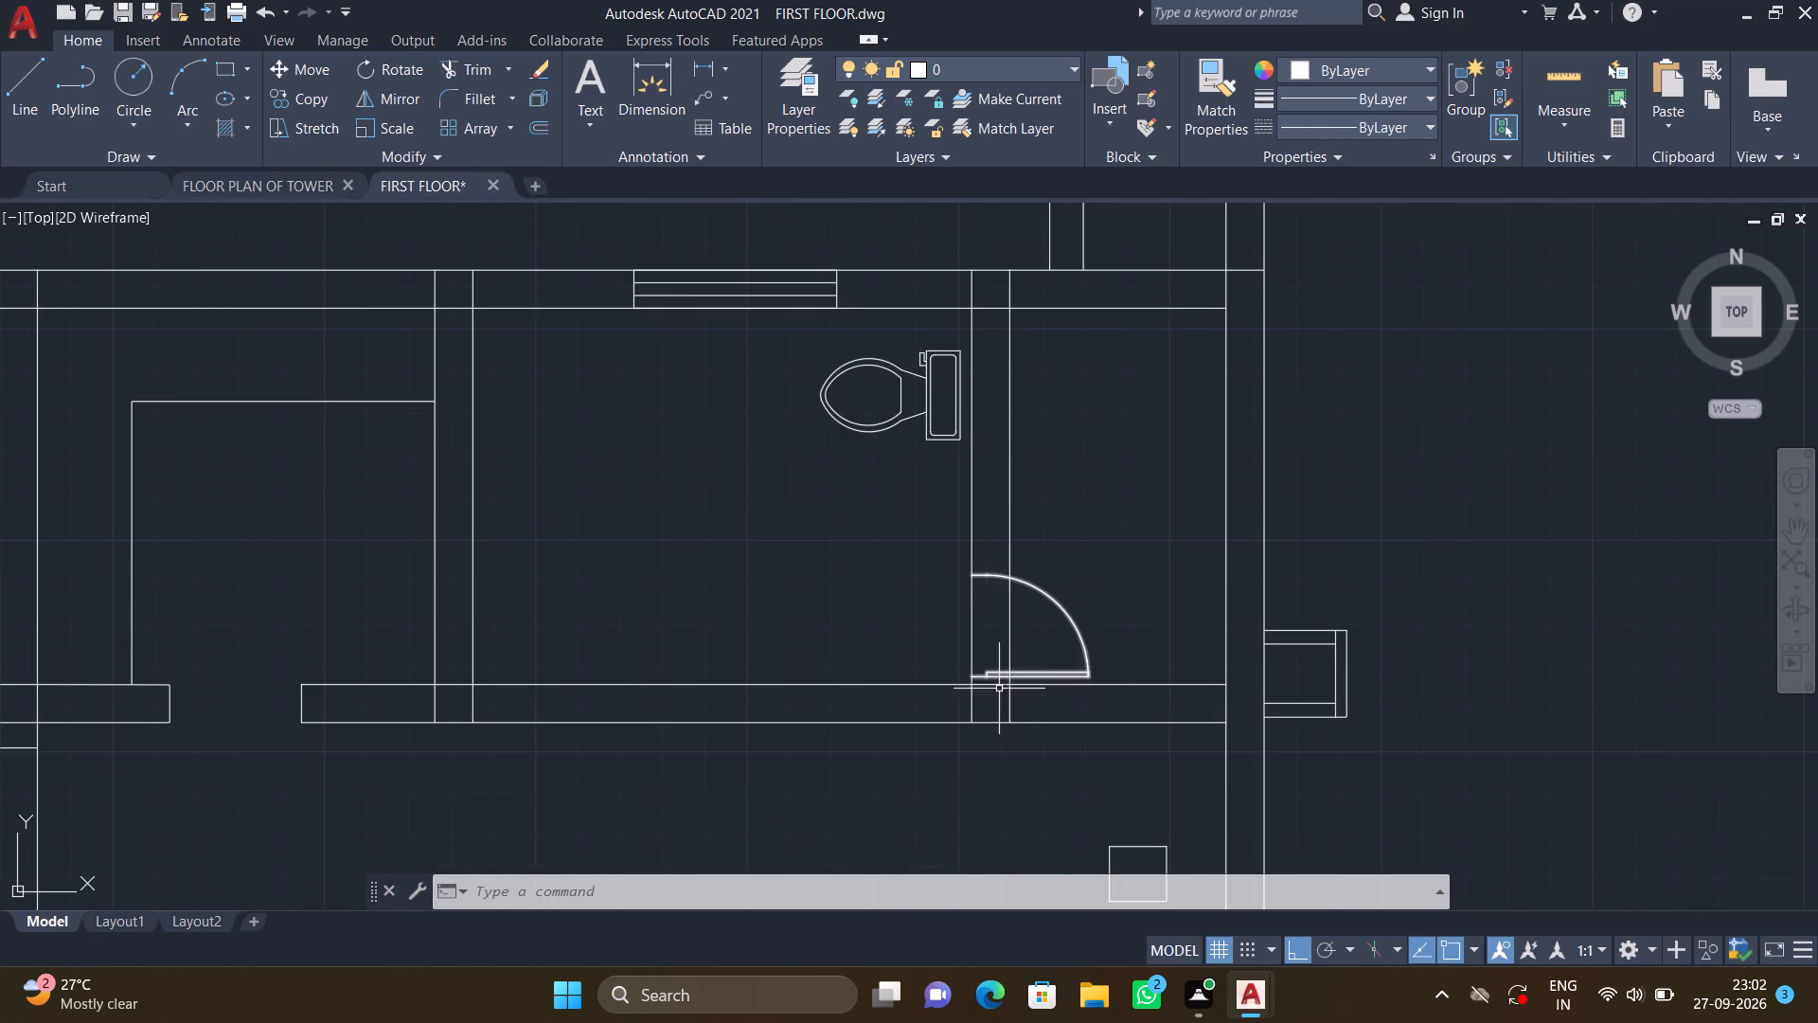
pyautogui.scroll(-2, 996, 689)
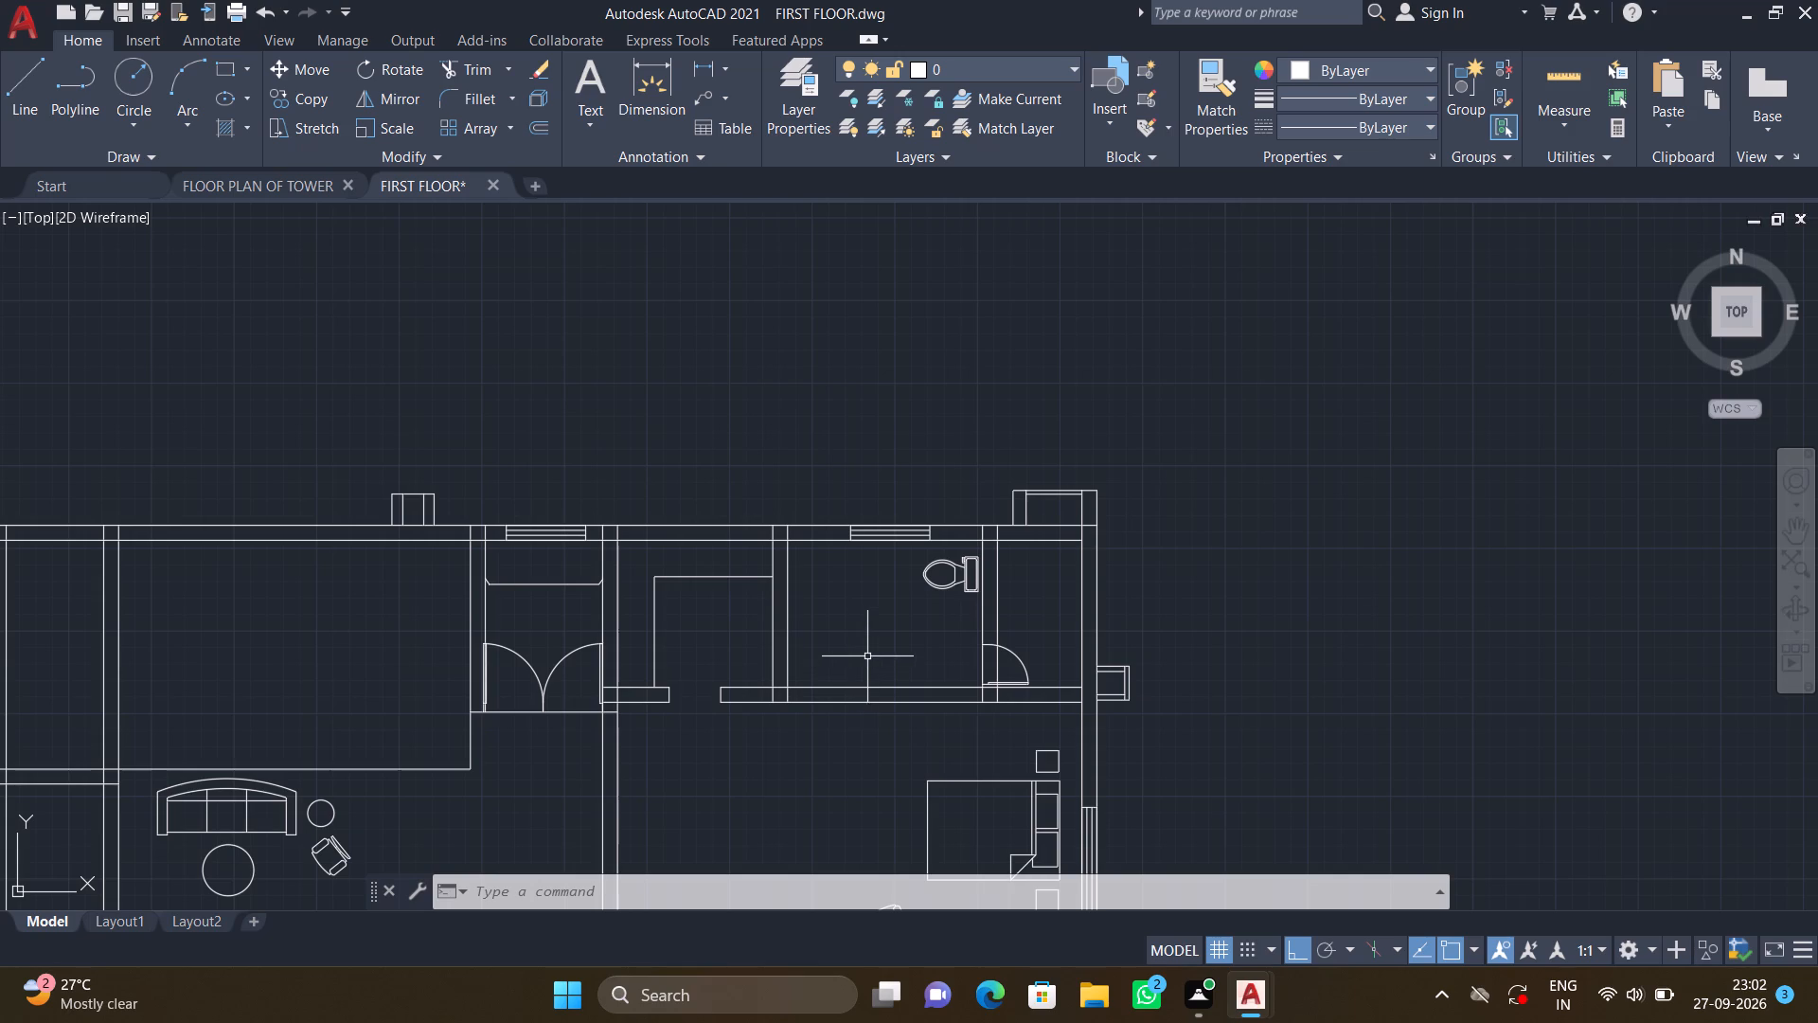
pyautogui.scroll(-2, 905, 630)
pyautogui.scroll(4, 983, 668)
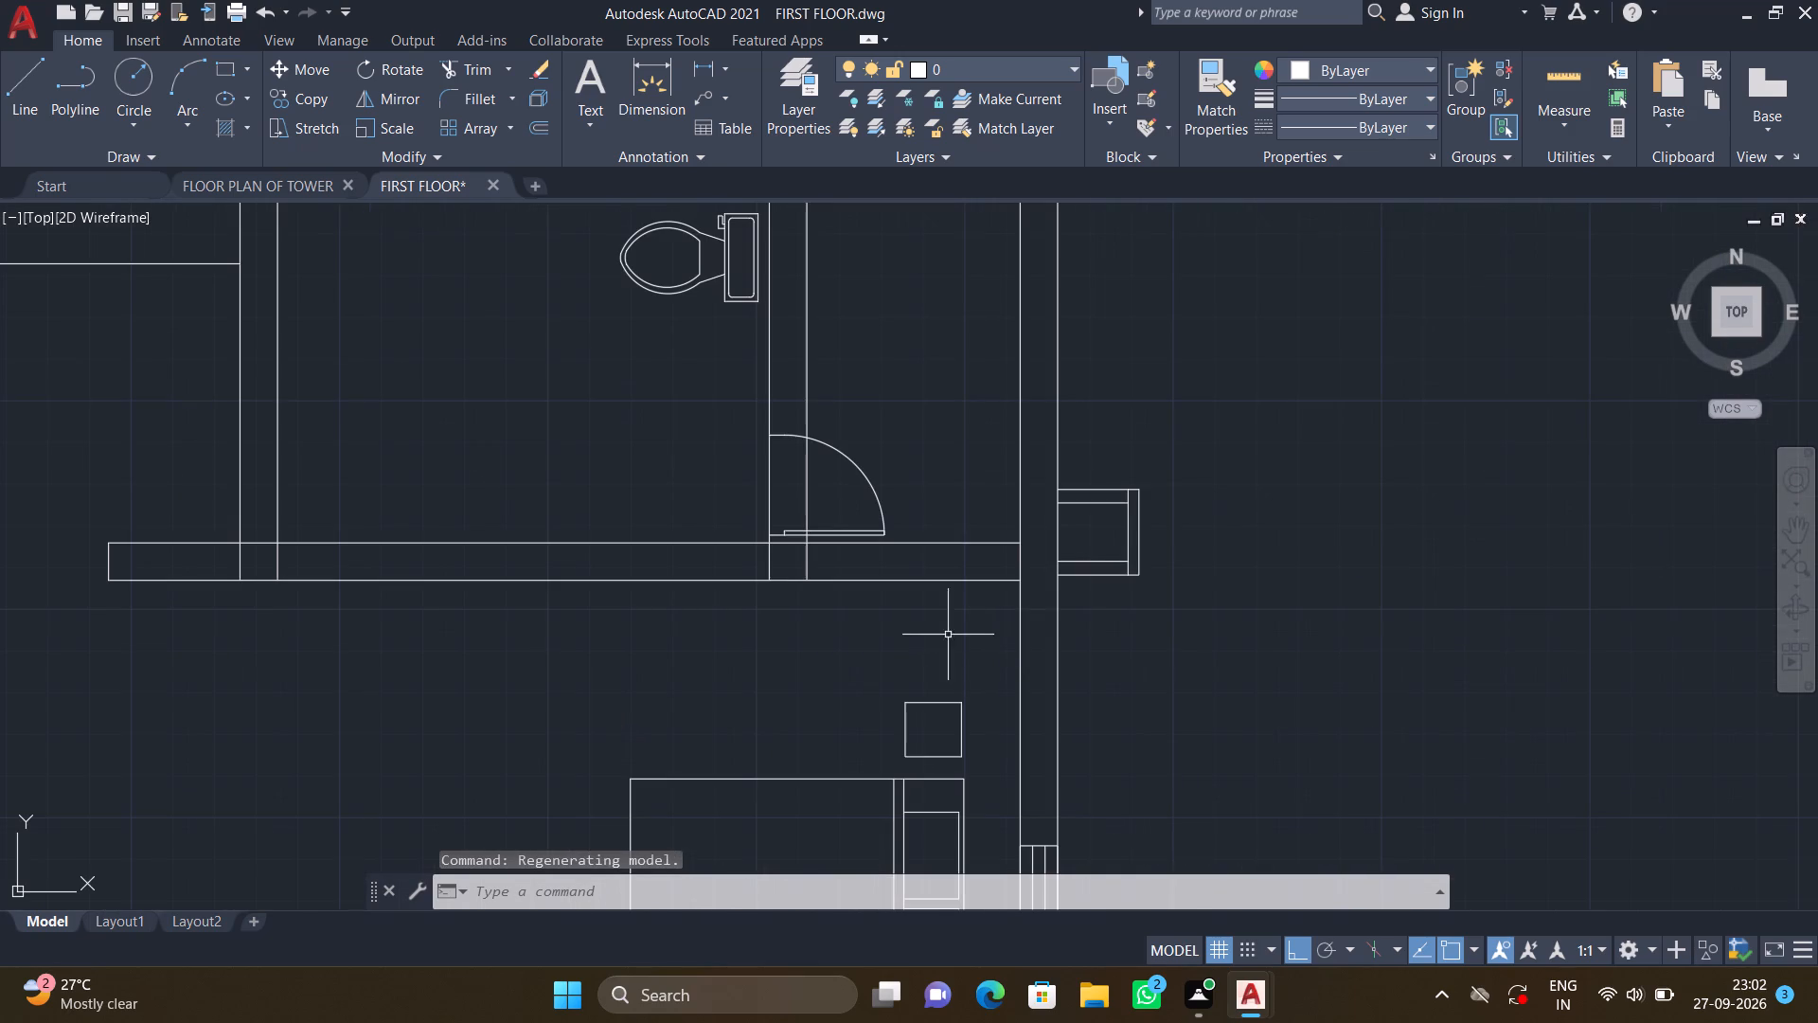
pyautogui.scroll(2, 907, 541)
pyautogui.press('c')
pyautogui.press('o')
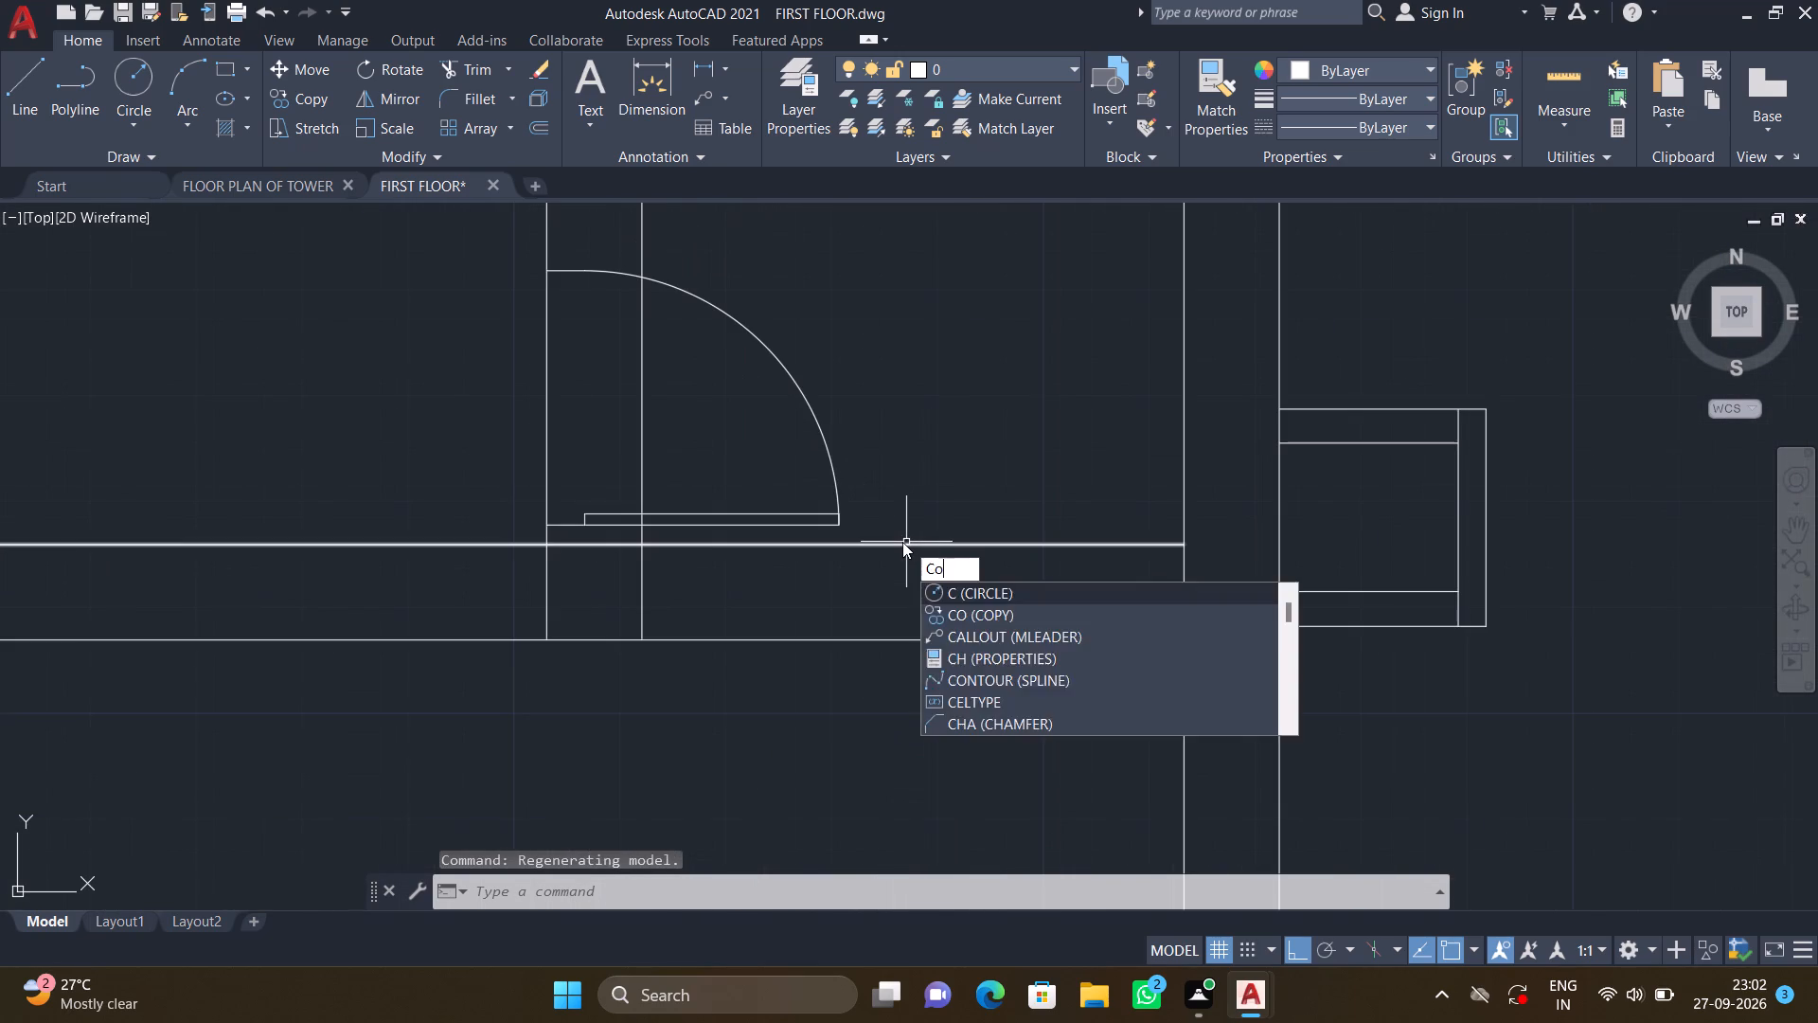
pyautogui.press('Return')
pyautogui.click(838, 489)
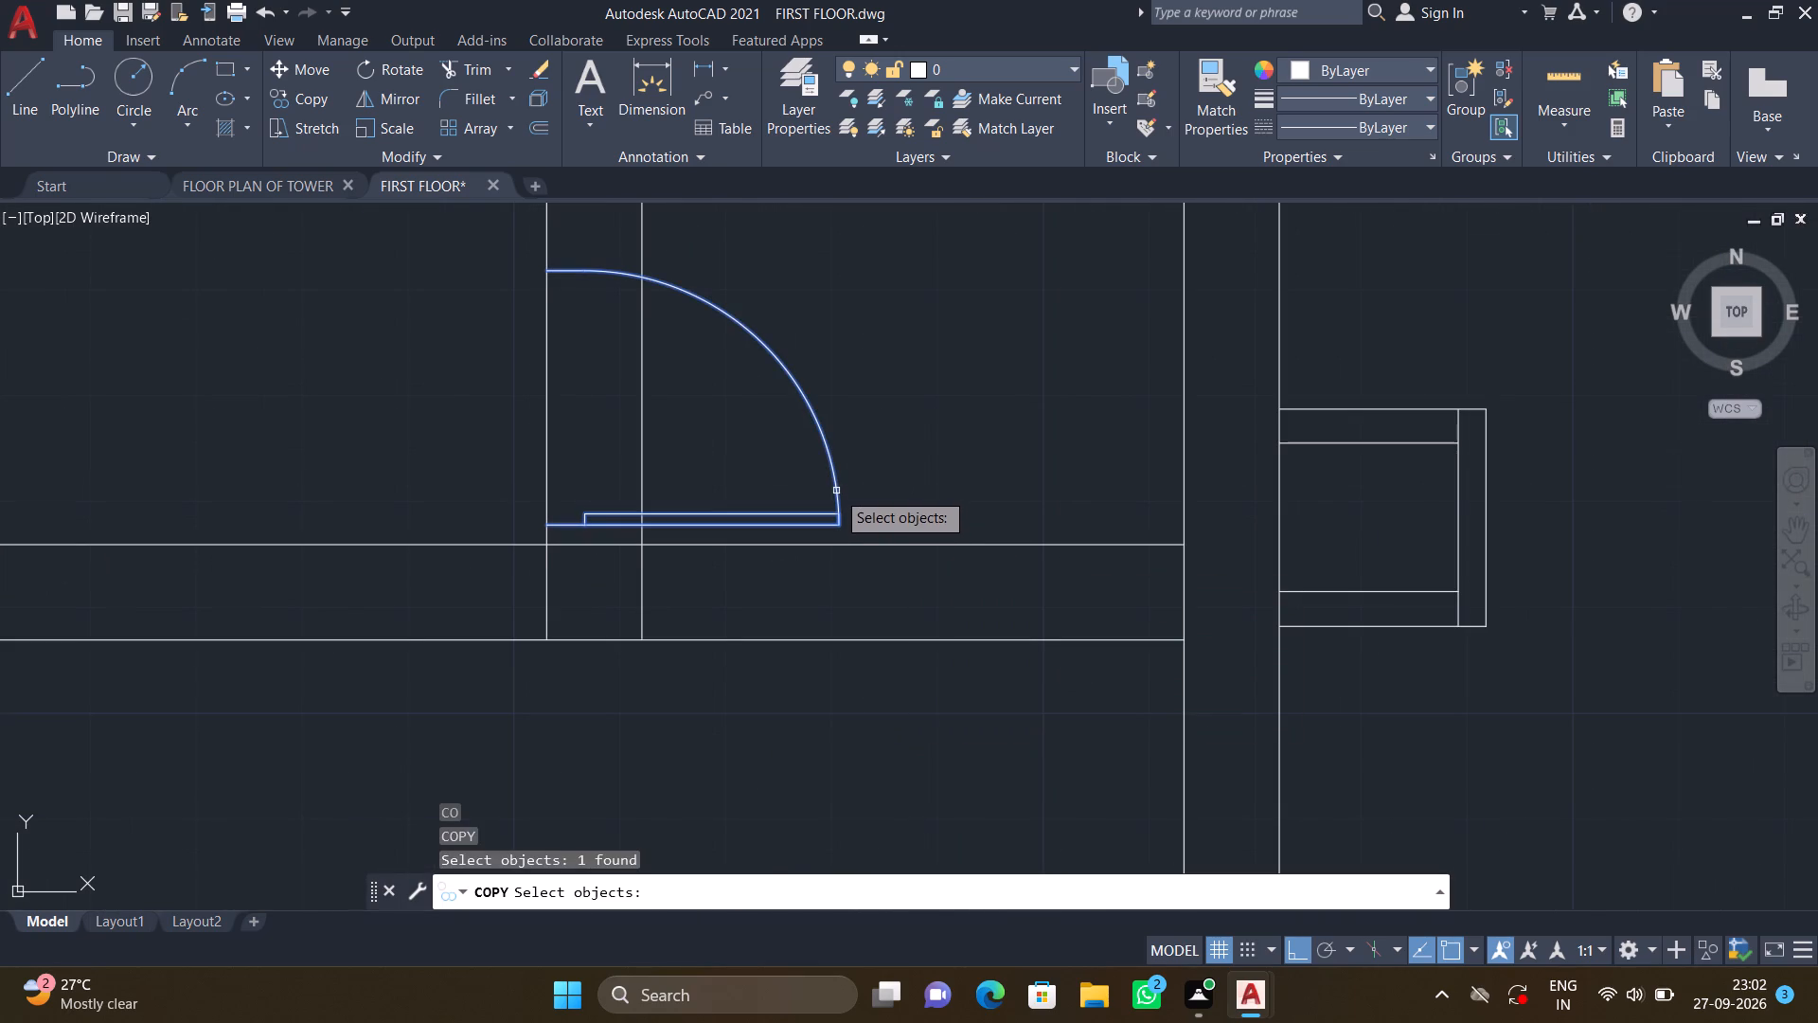
pyautogui.press('Return')
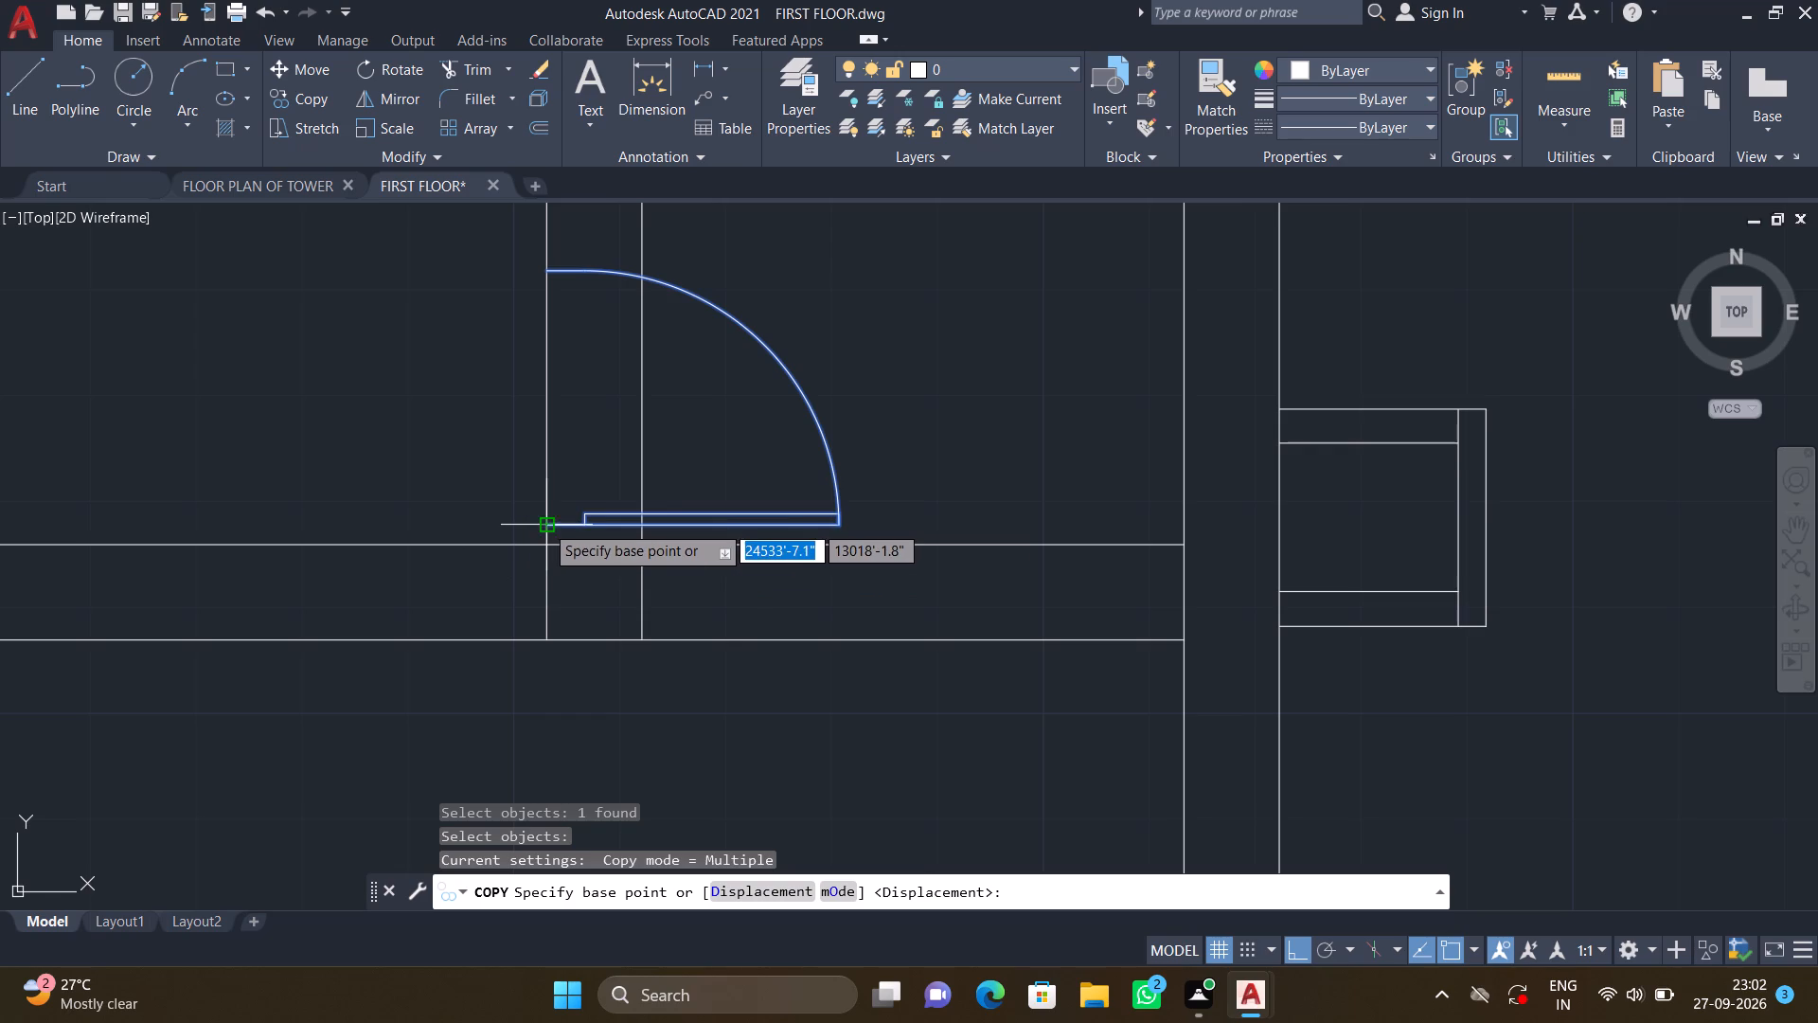
pyautogui.moveTo(544, 522); pyautogui.dragTo(531, 506)
pyautogui.scroll(-2, 362, 502)
pyautogui.moveTo(360, 495); pyautogui.dragTo(758, 493, button='middle')
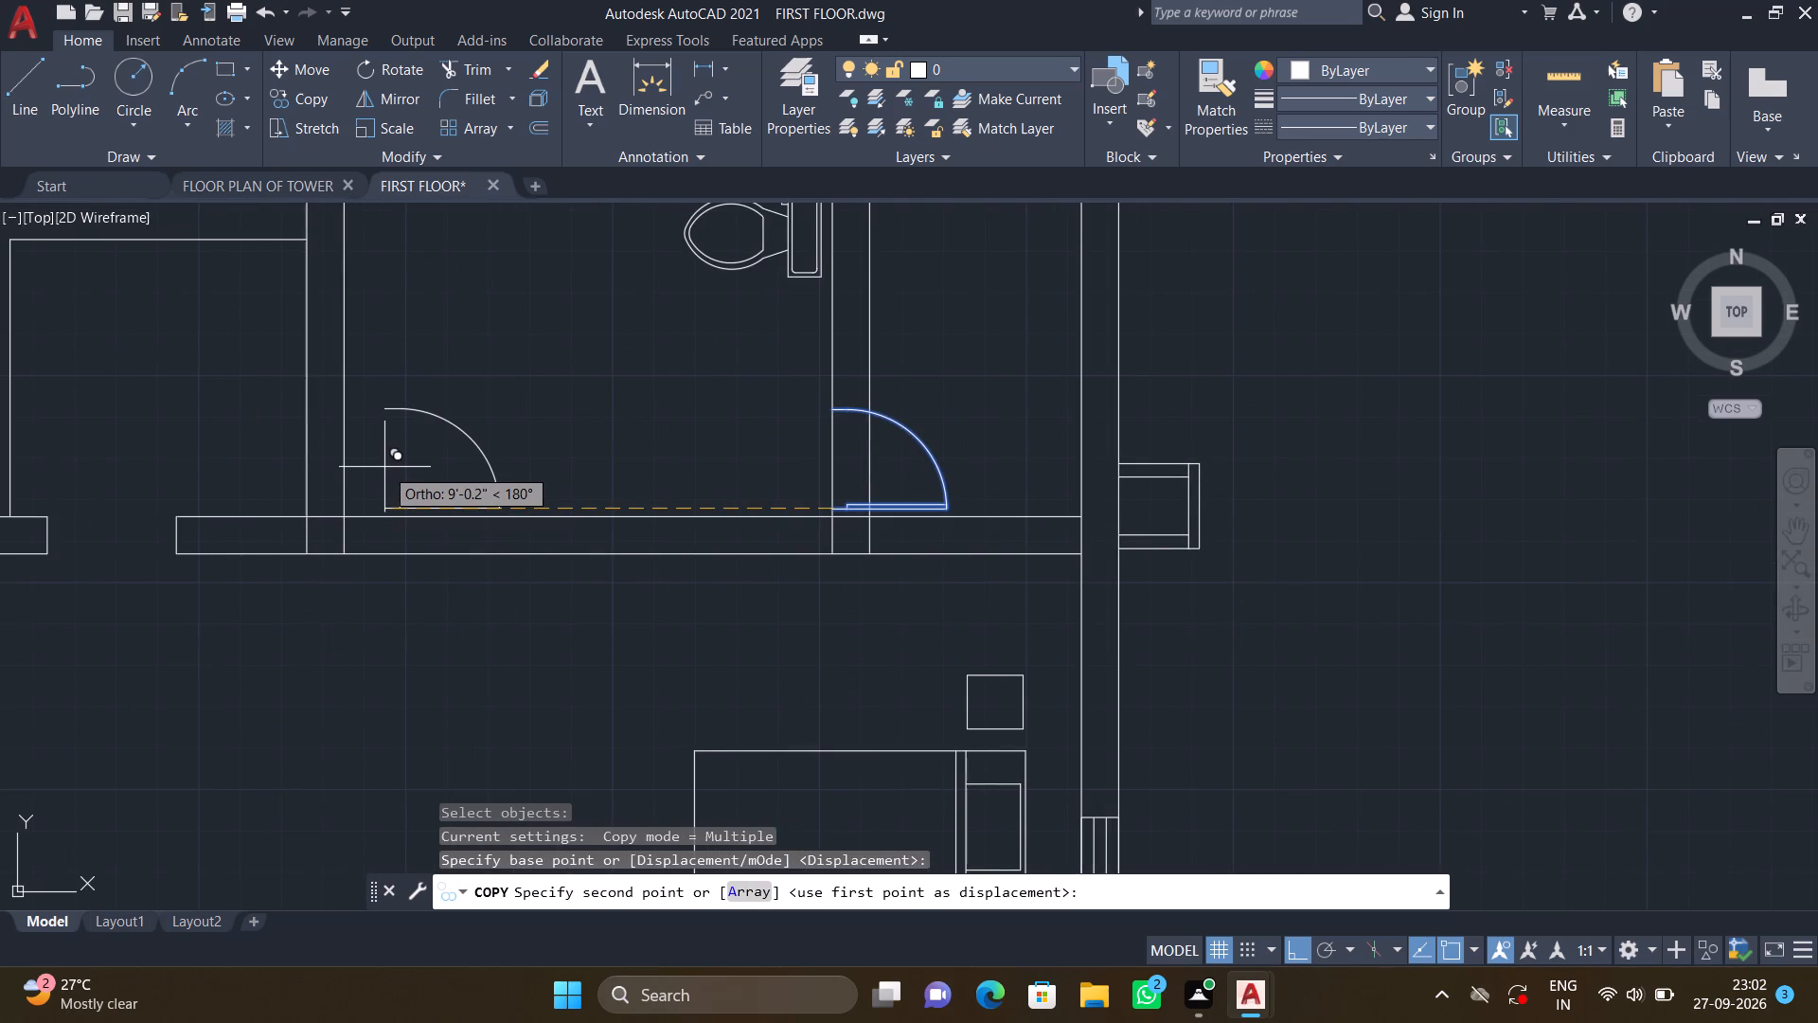
pyautogui.moveTo(397, 463); pyautogui.dragTo(623, 461, button='middle')
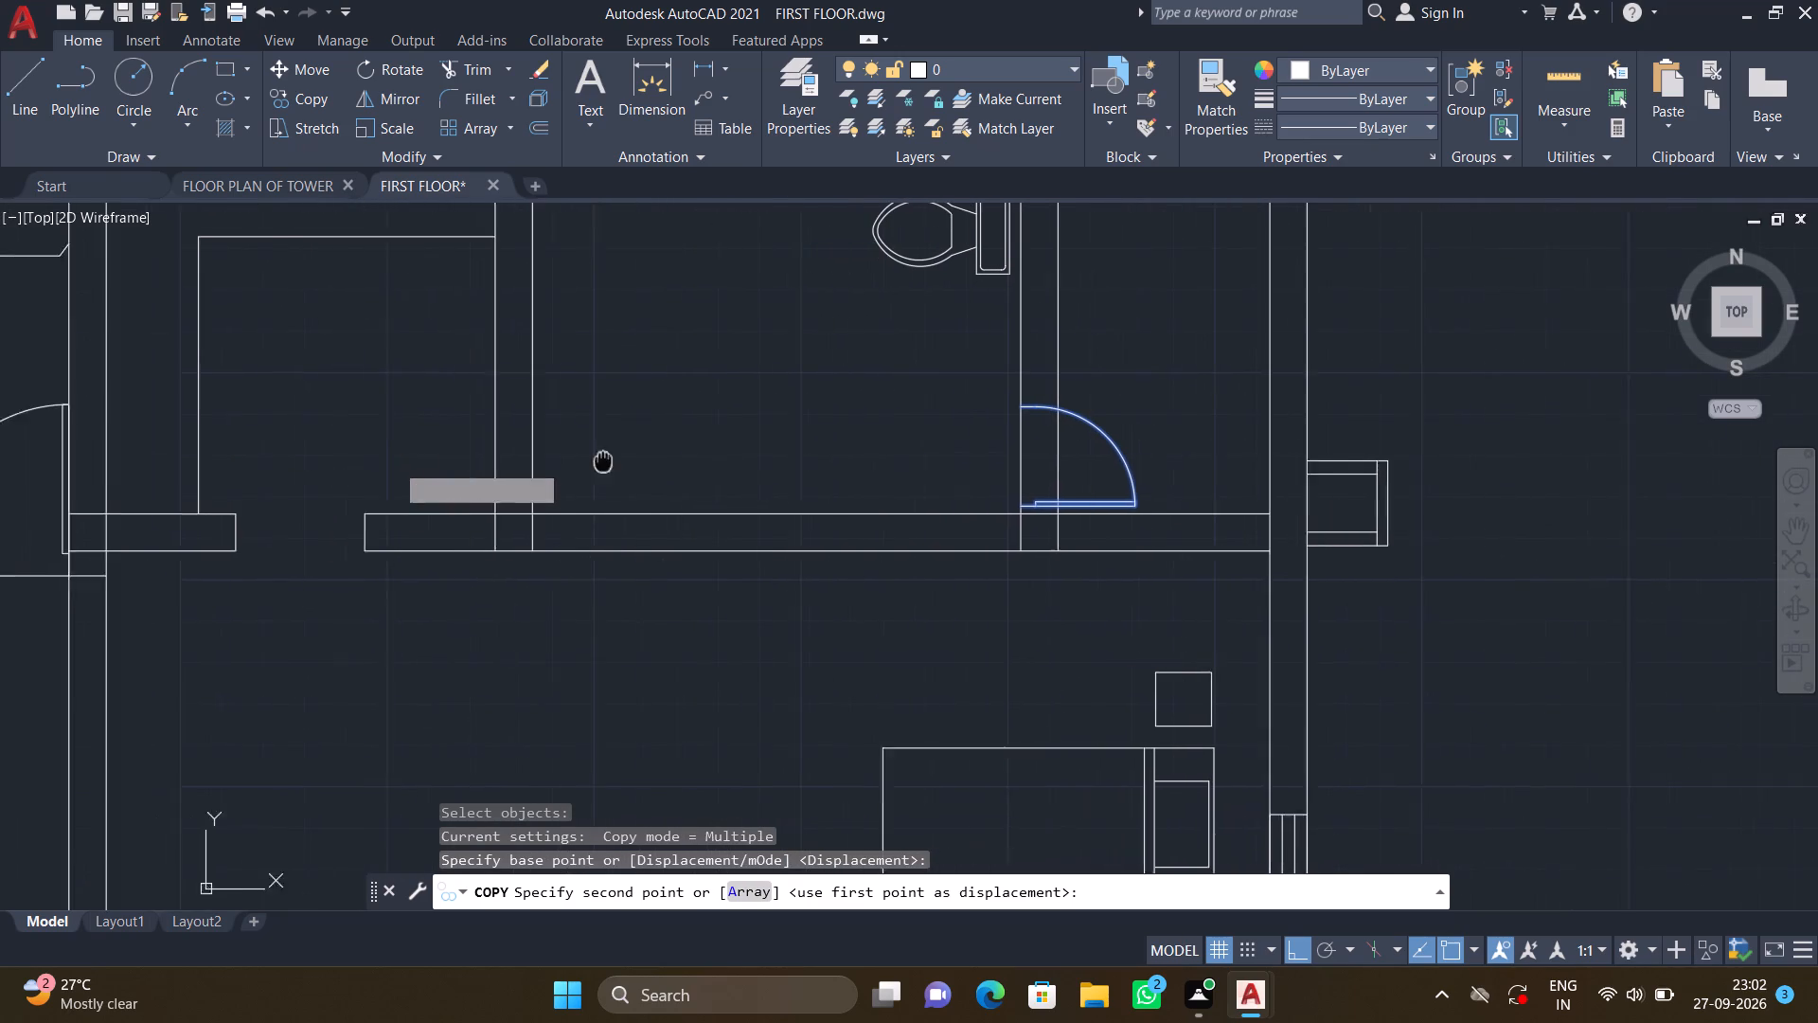
pyautogui.scroll(4, 553, 485)
pyautogui.click(517, 525)
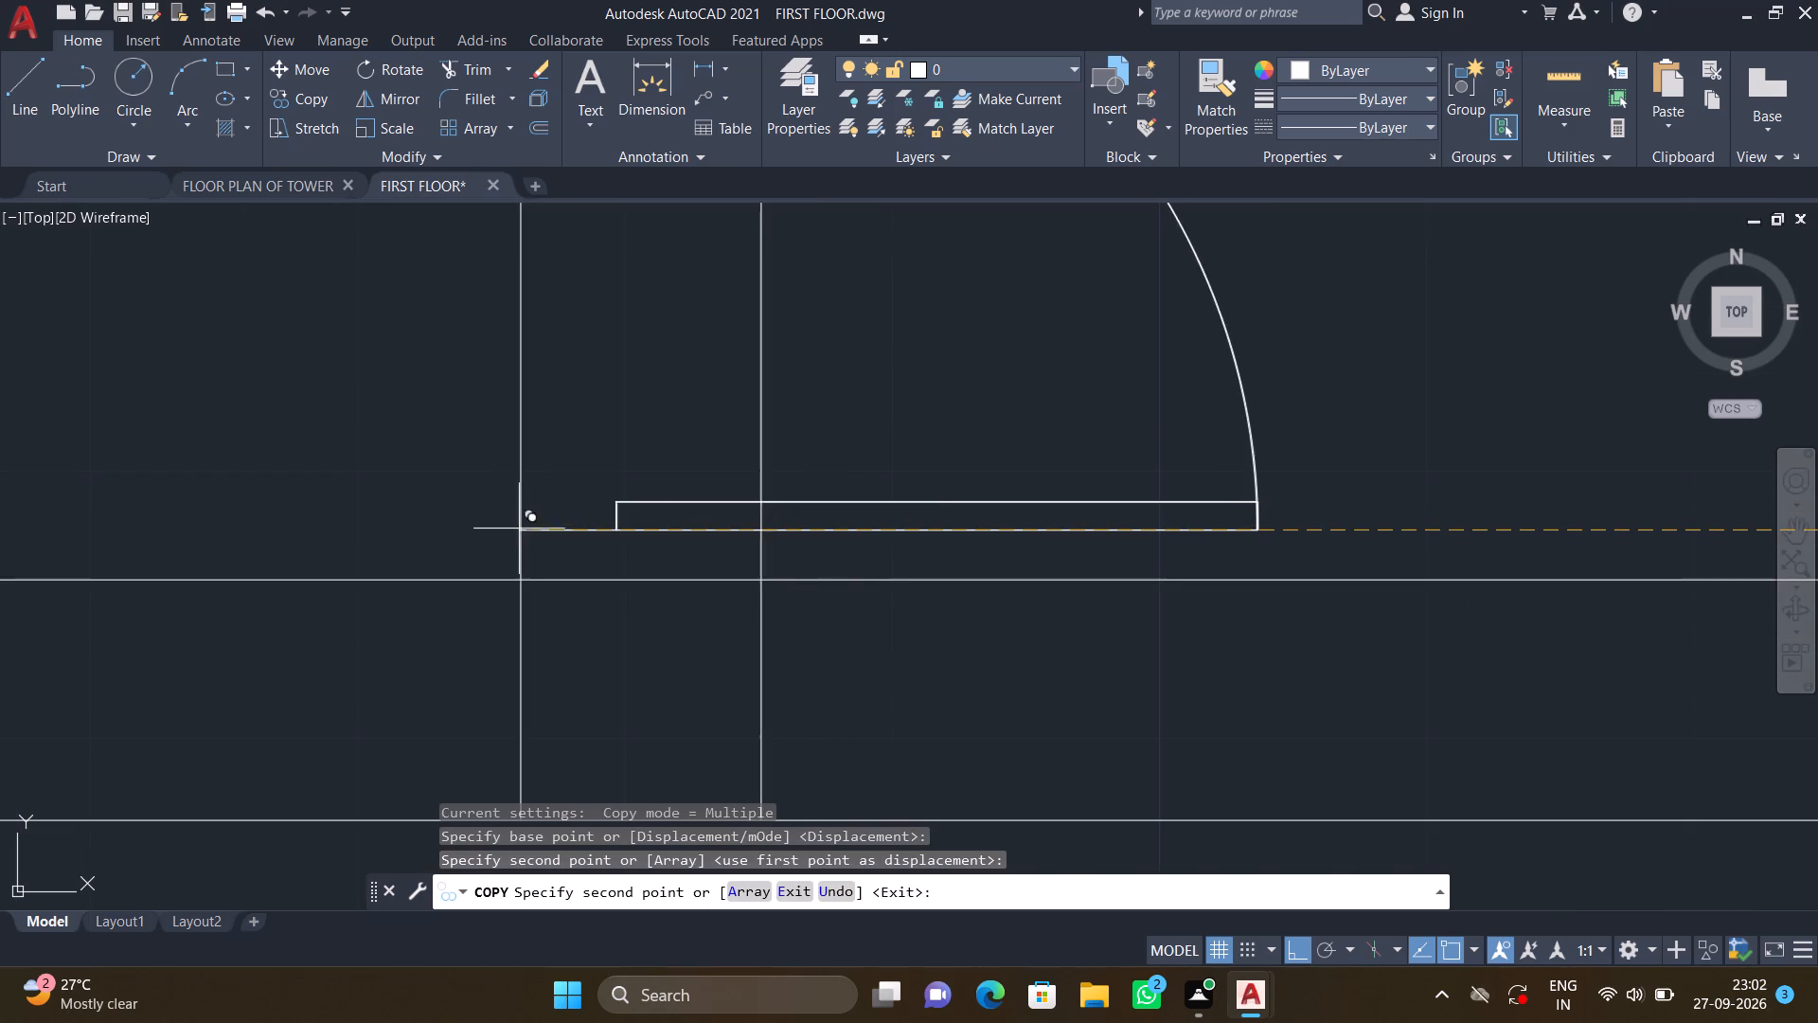
pyautogui.press('Return')
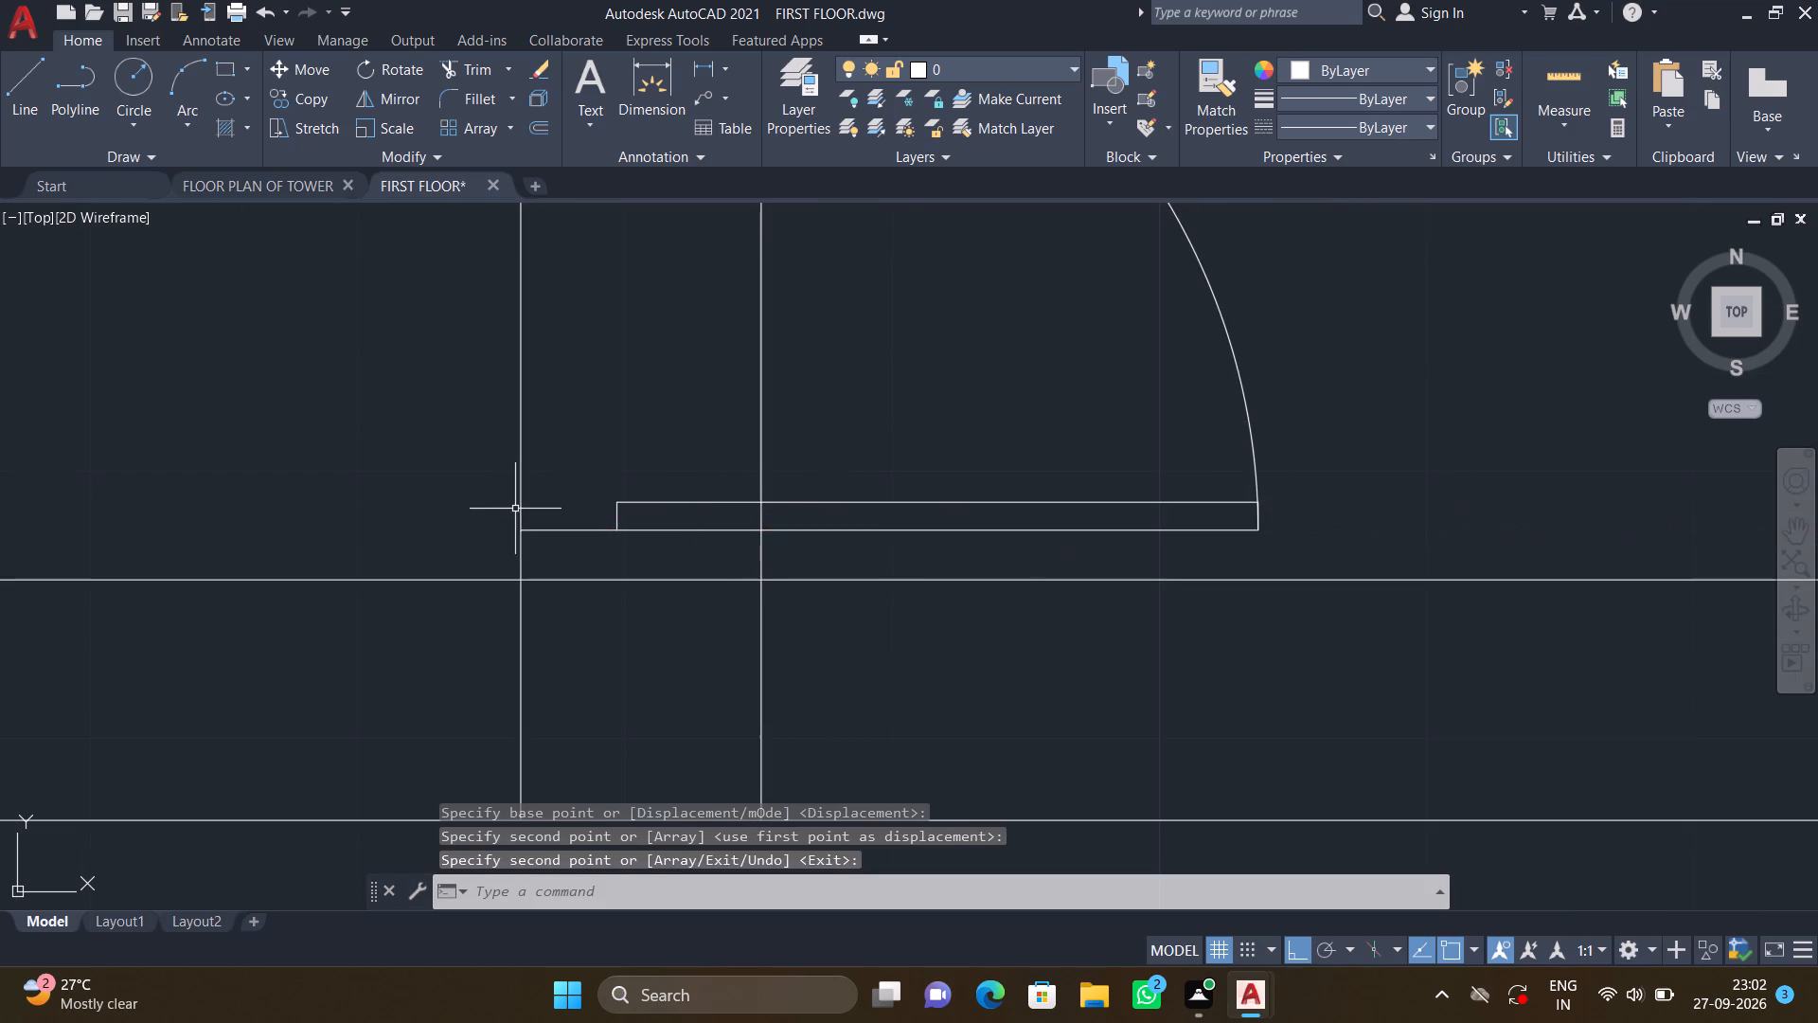
# Examine the copied door's alignment with the wall's left line and its placement in the overall floor plan.
pyautogui.scroll(4, 516, 515)
pyautogui.scroll(4, 546, 613)
pyautogui.scroll(-7, 500, 649)
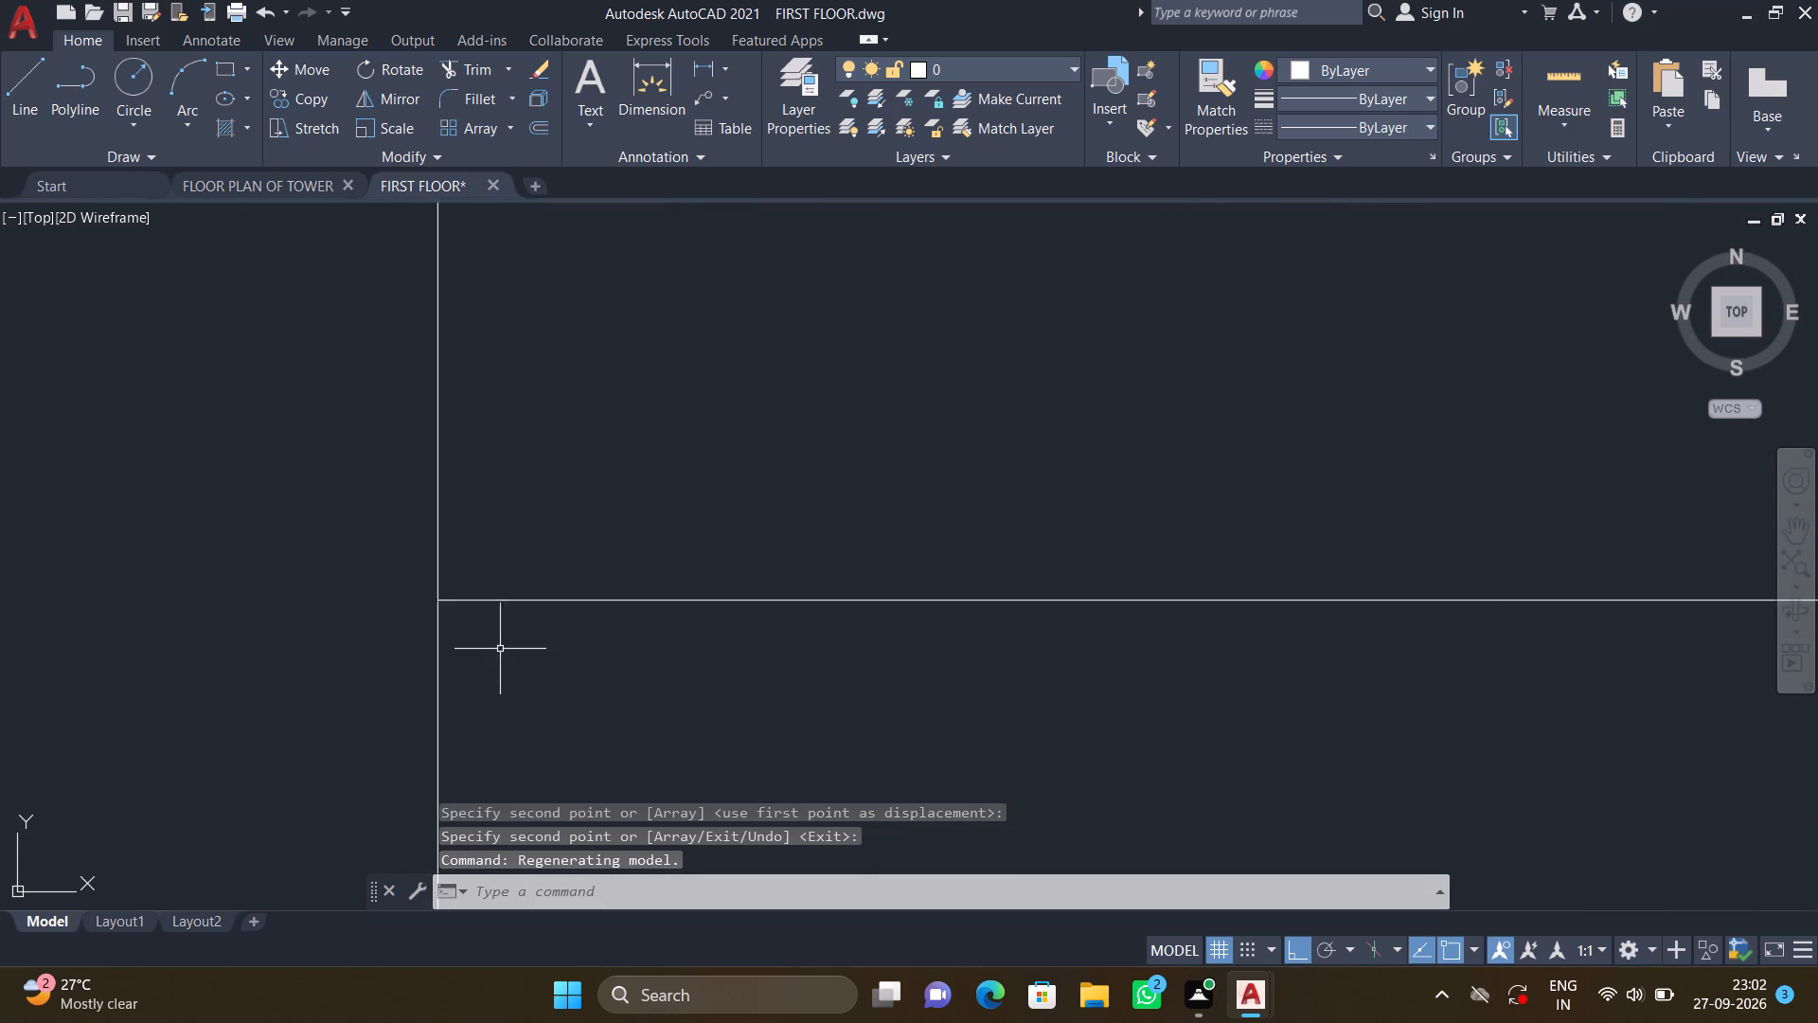
pyautogui.scroll(-5, 511, 608)
pyautogui.scroll(-2, 561, 503)
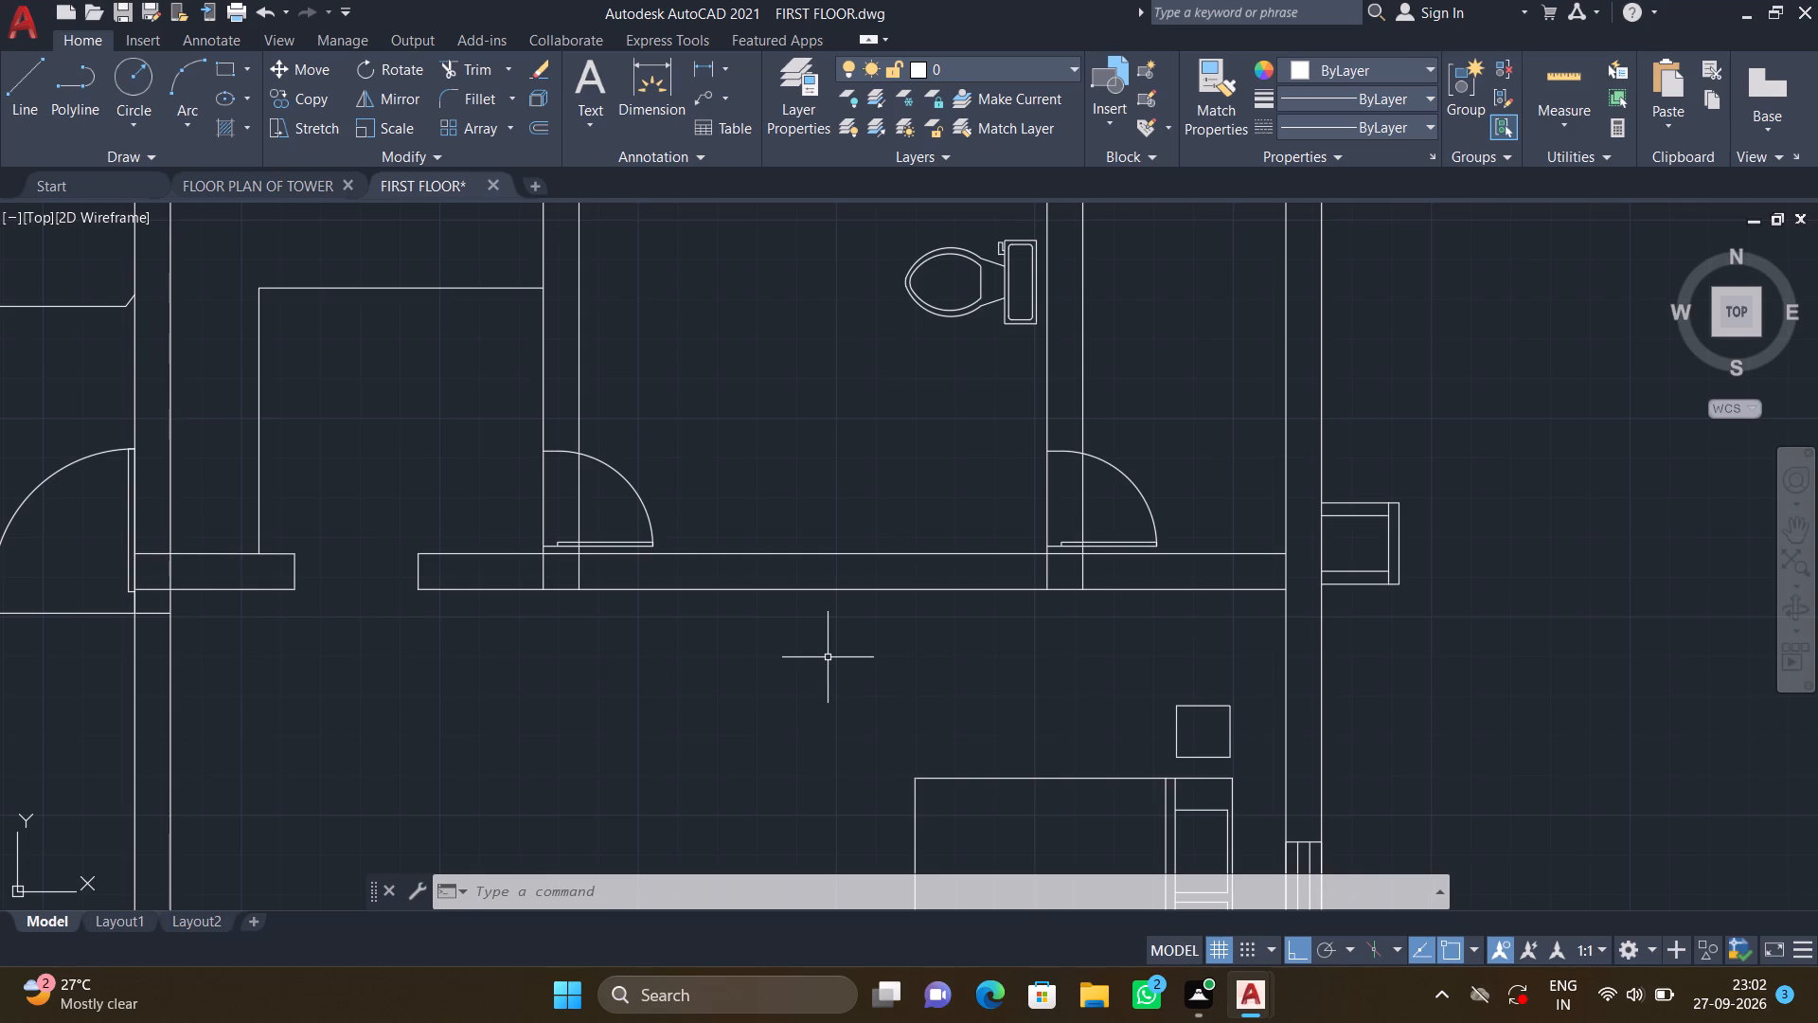
pyautogui.scroll(-3, 829, 657)
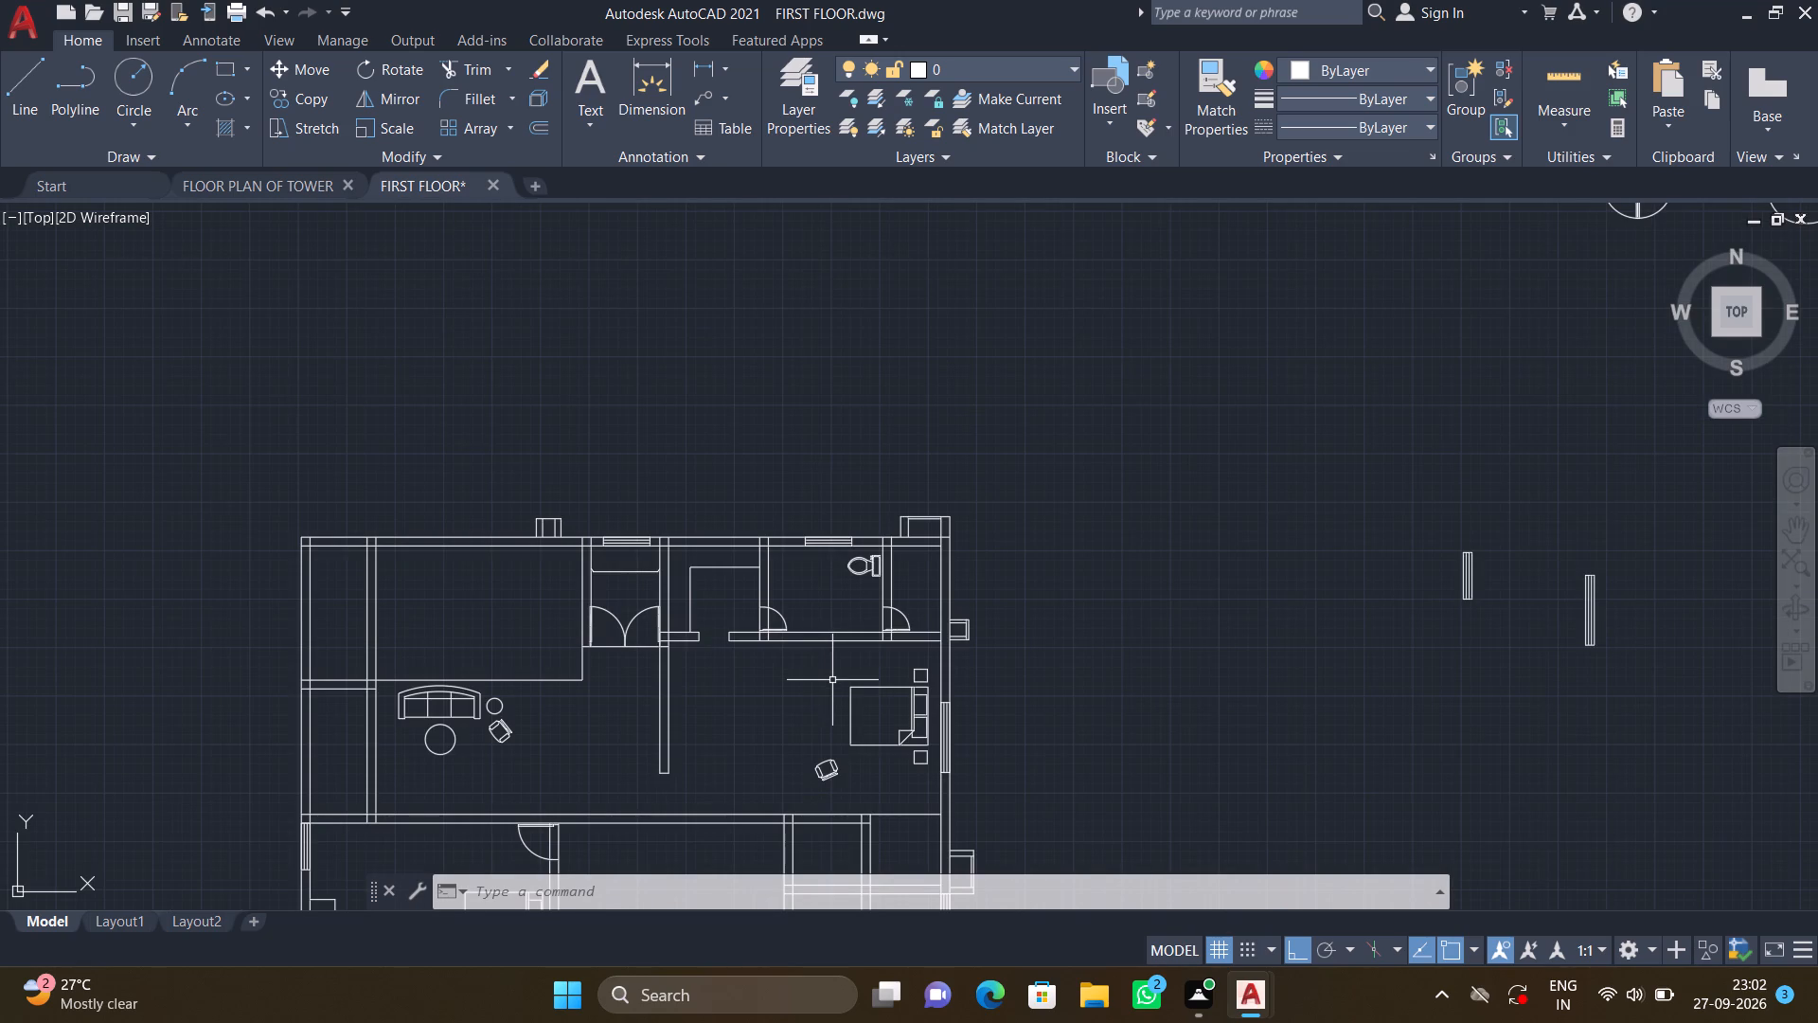
pyautogui.moveTo(831, 680); pyautogui.dragTo(948, 576, button='middle')
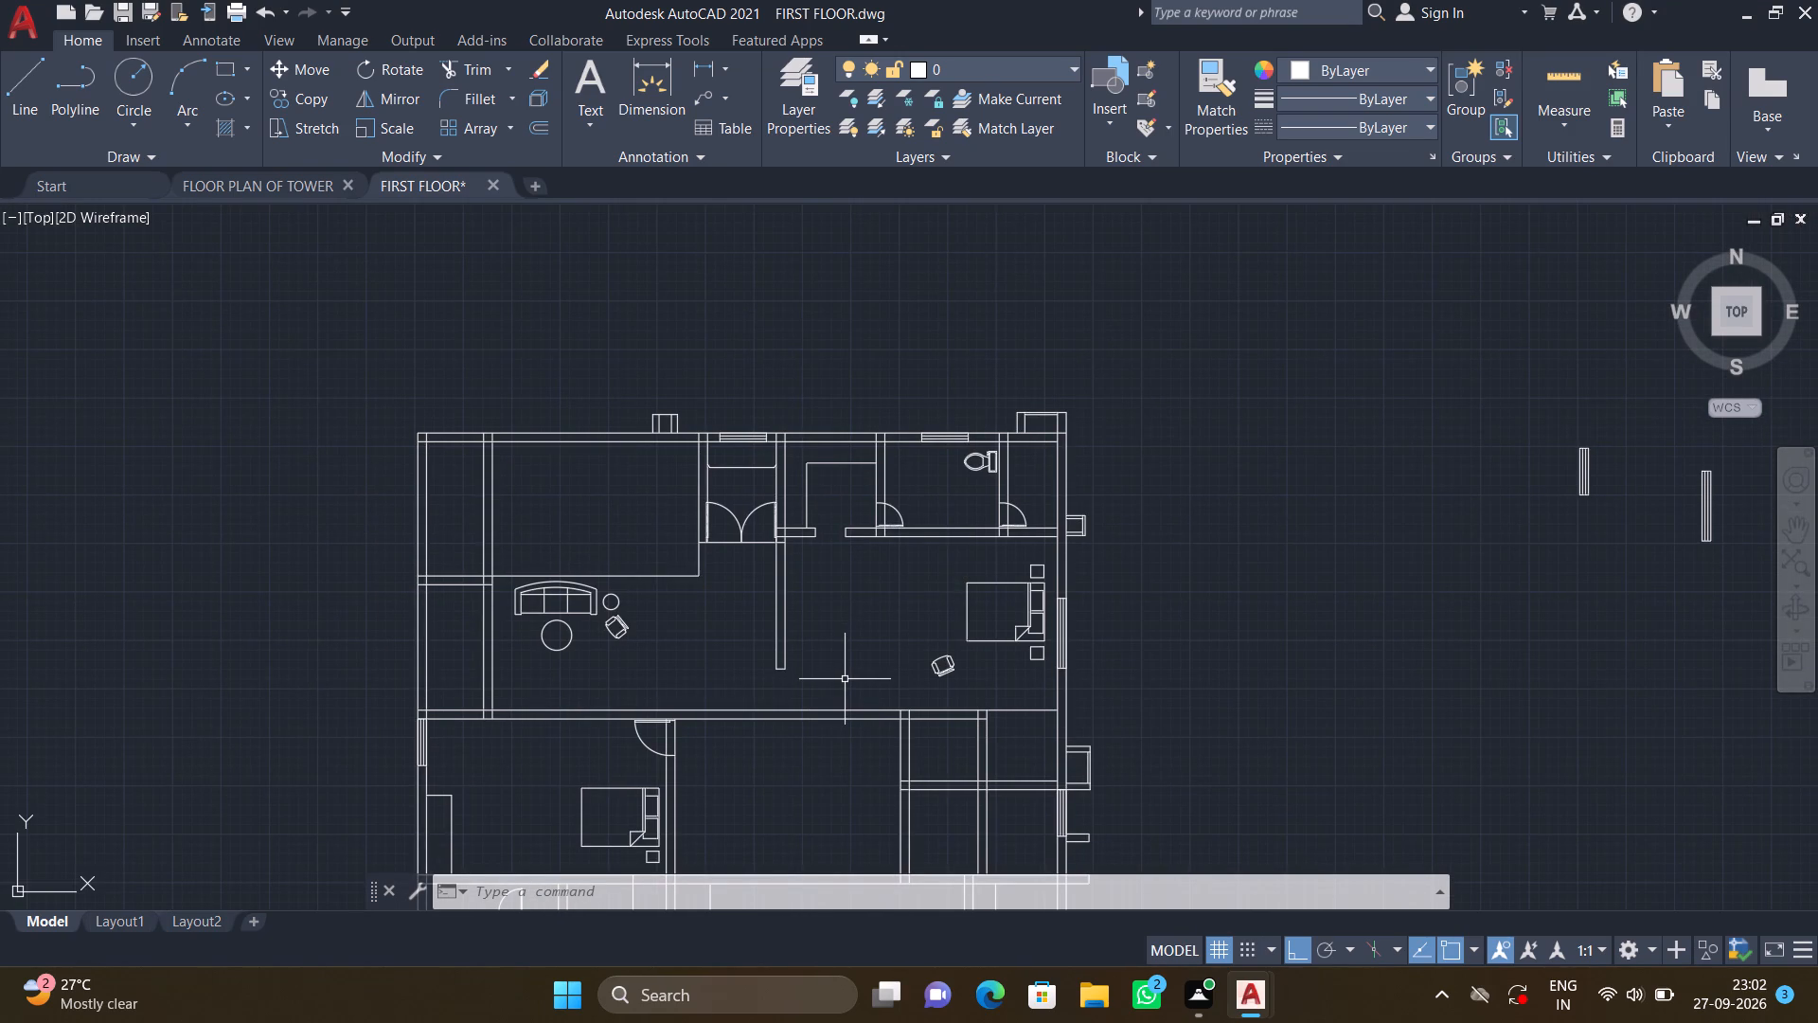